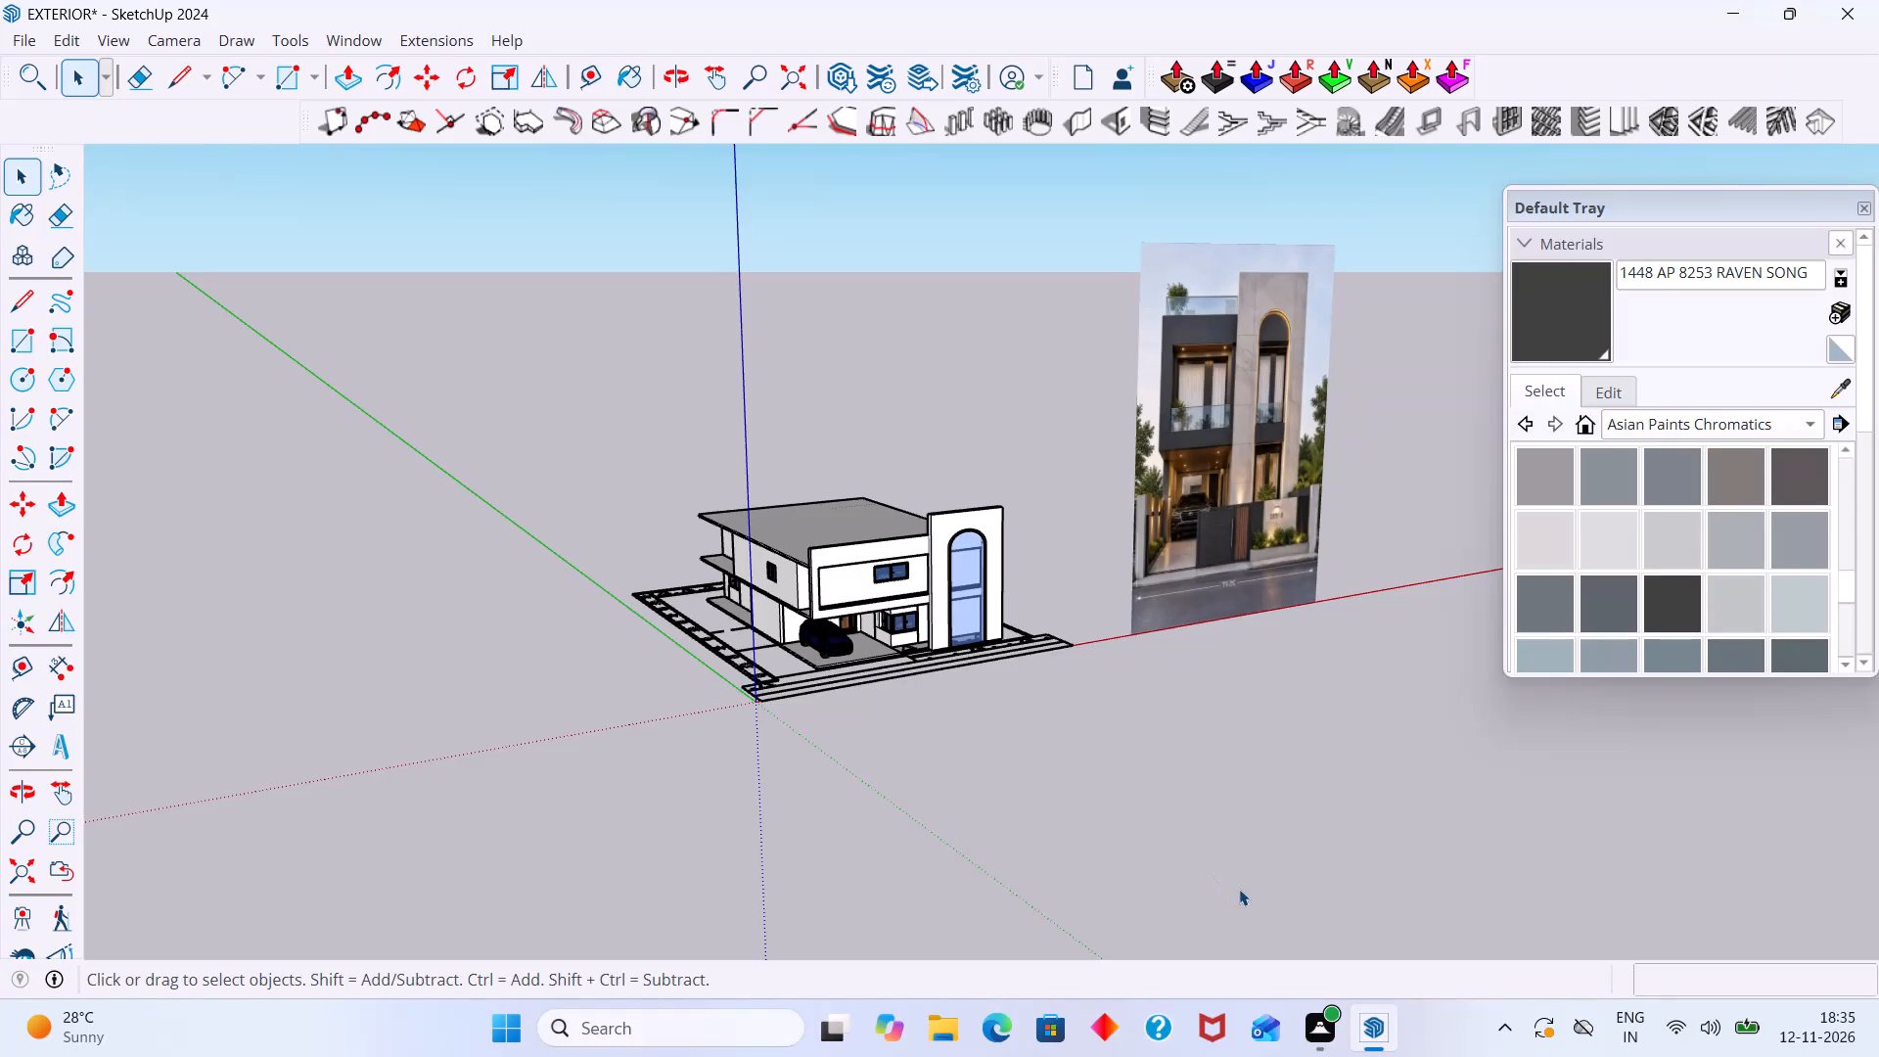
Push/Pull the front edge face of the car porch floor slab outward about 2' 3" to the base corner of the arched tower wall.
{"action": "middle_click_drag", "start_coordinate": [1224, 860], "coordinate": [1005, 816]}
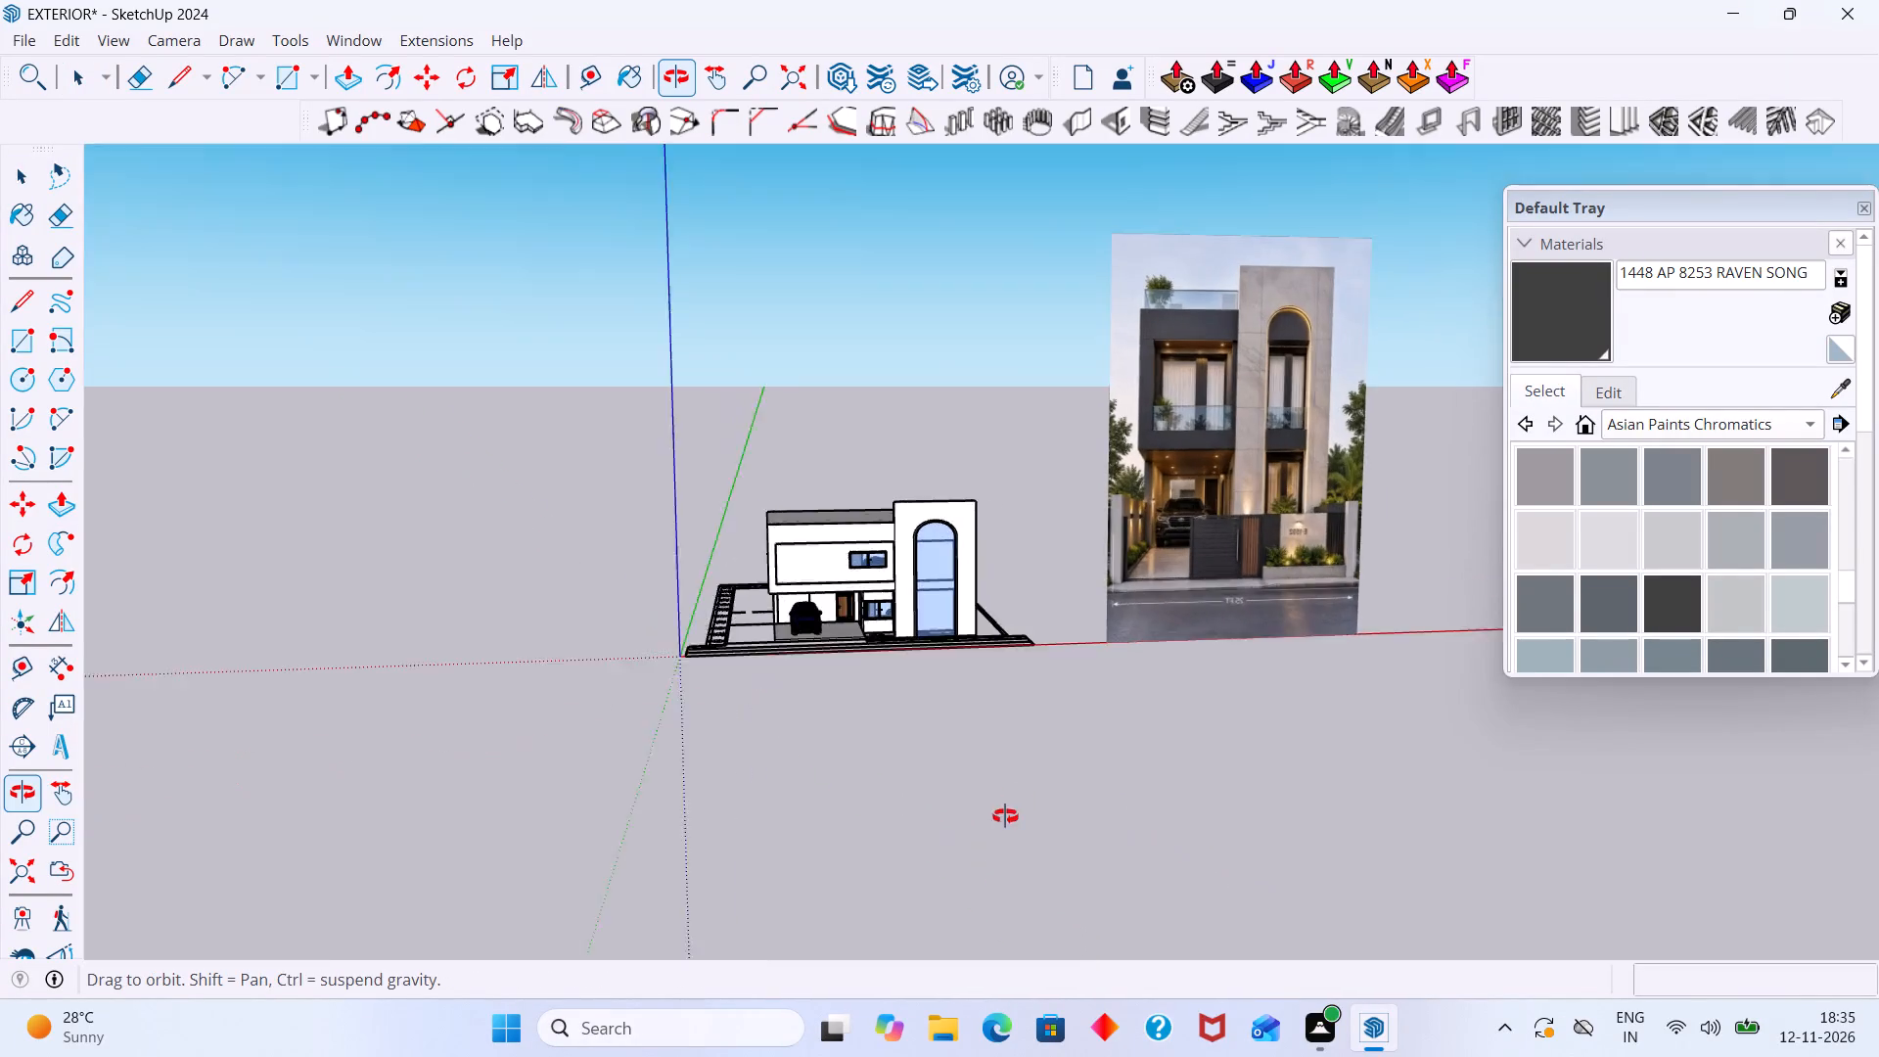
{"action": "middle_click_drag", "start_coordinate": [1005, 816], "coordinate": [906, 748]}
{"action": "scroll", "coordinate": [836, 591], "scroll_direction": "up", "scroll_amount": 11}
{"action": "middle_click_drag", "start_coordinate": [864, 648], "coordinate": [1231, 721]}
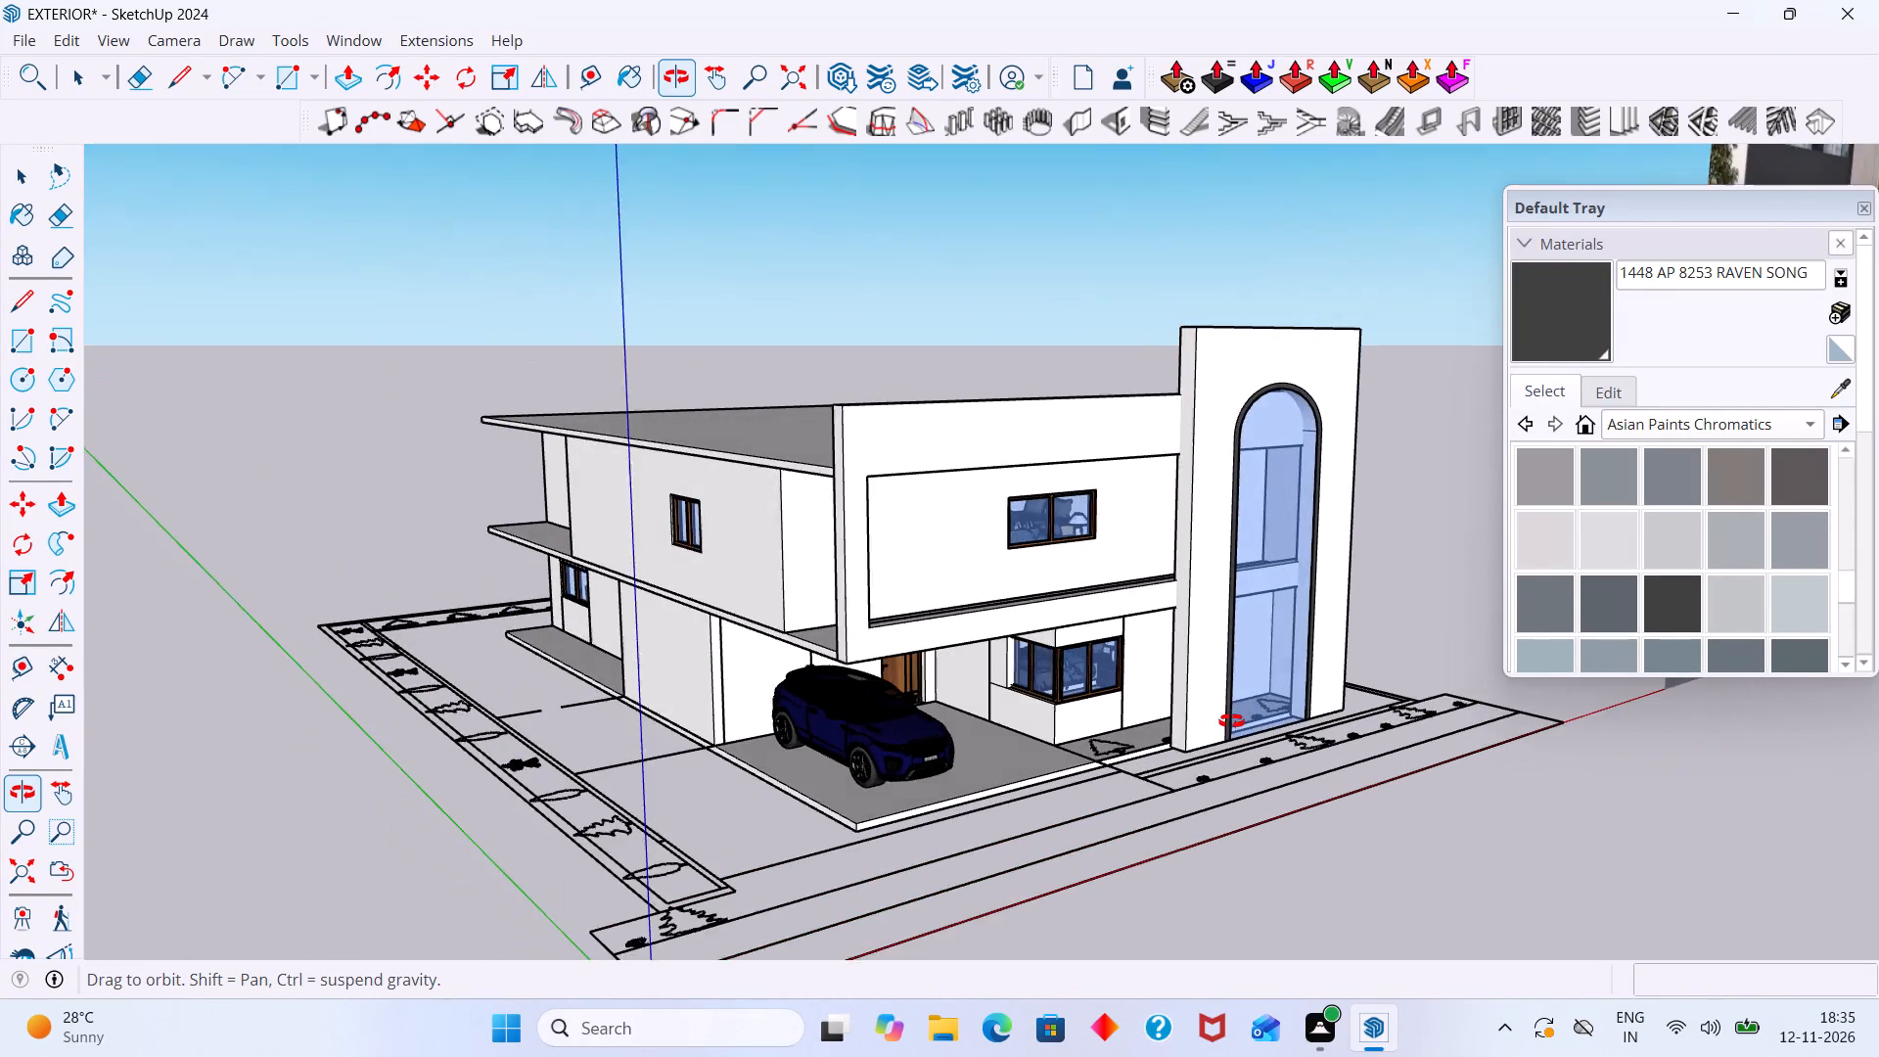
{"action": "middle_click_drag", "start_coordinate": [1231, 721], "coordinate": [1627, 704]}
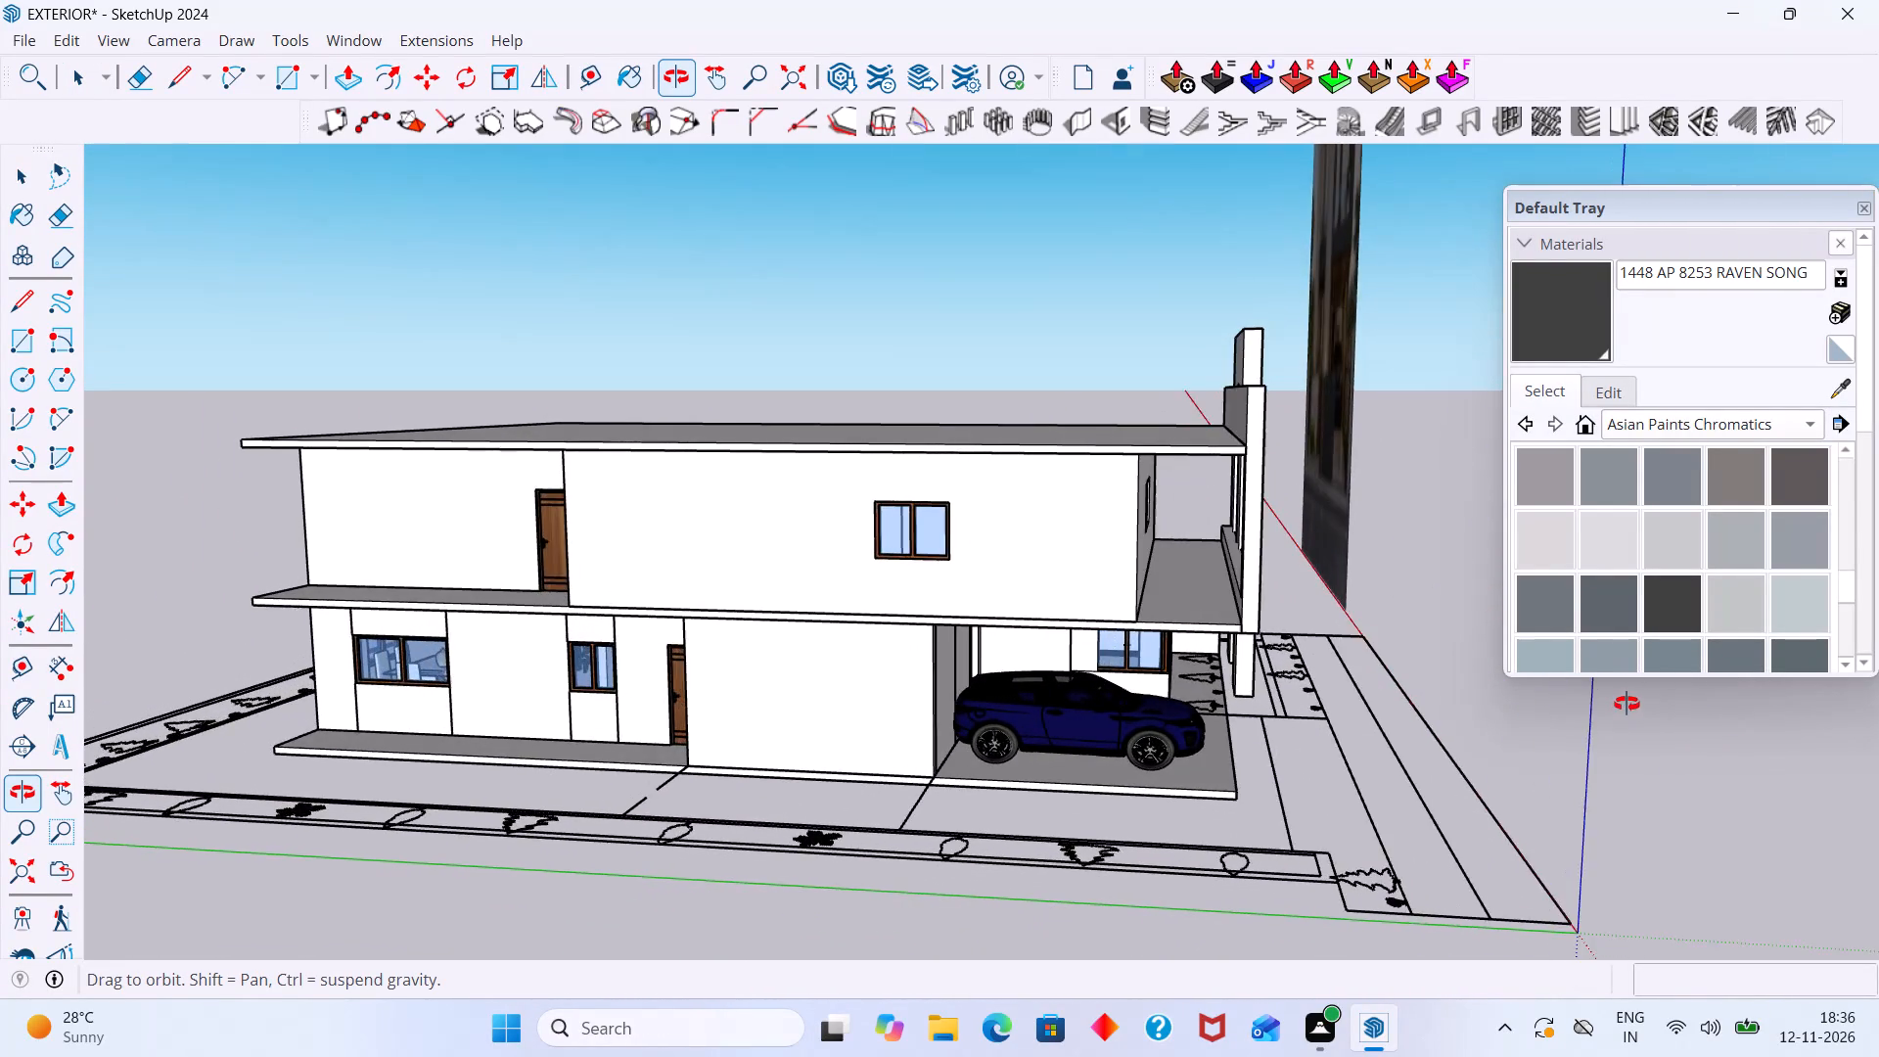
{"action": "middle_click_drag", "start_coordinate": [1627, 704], "coordinate": [1635, 671]}
{"action": "scroll", "coordinate": [1233, 662], "scroll_direction": "up", "scroll_amount": 6}
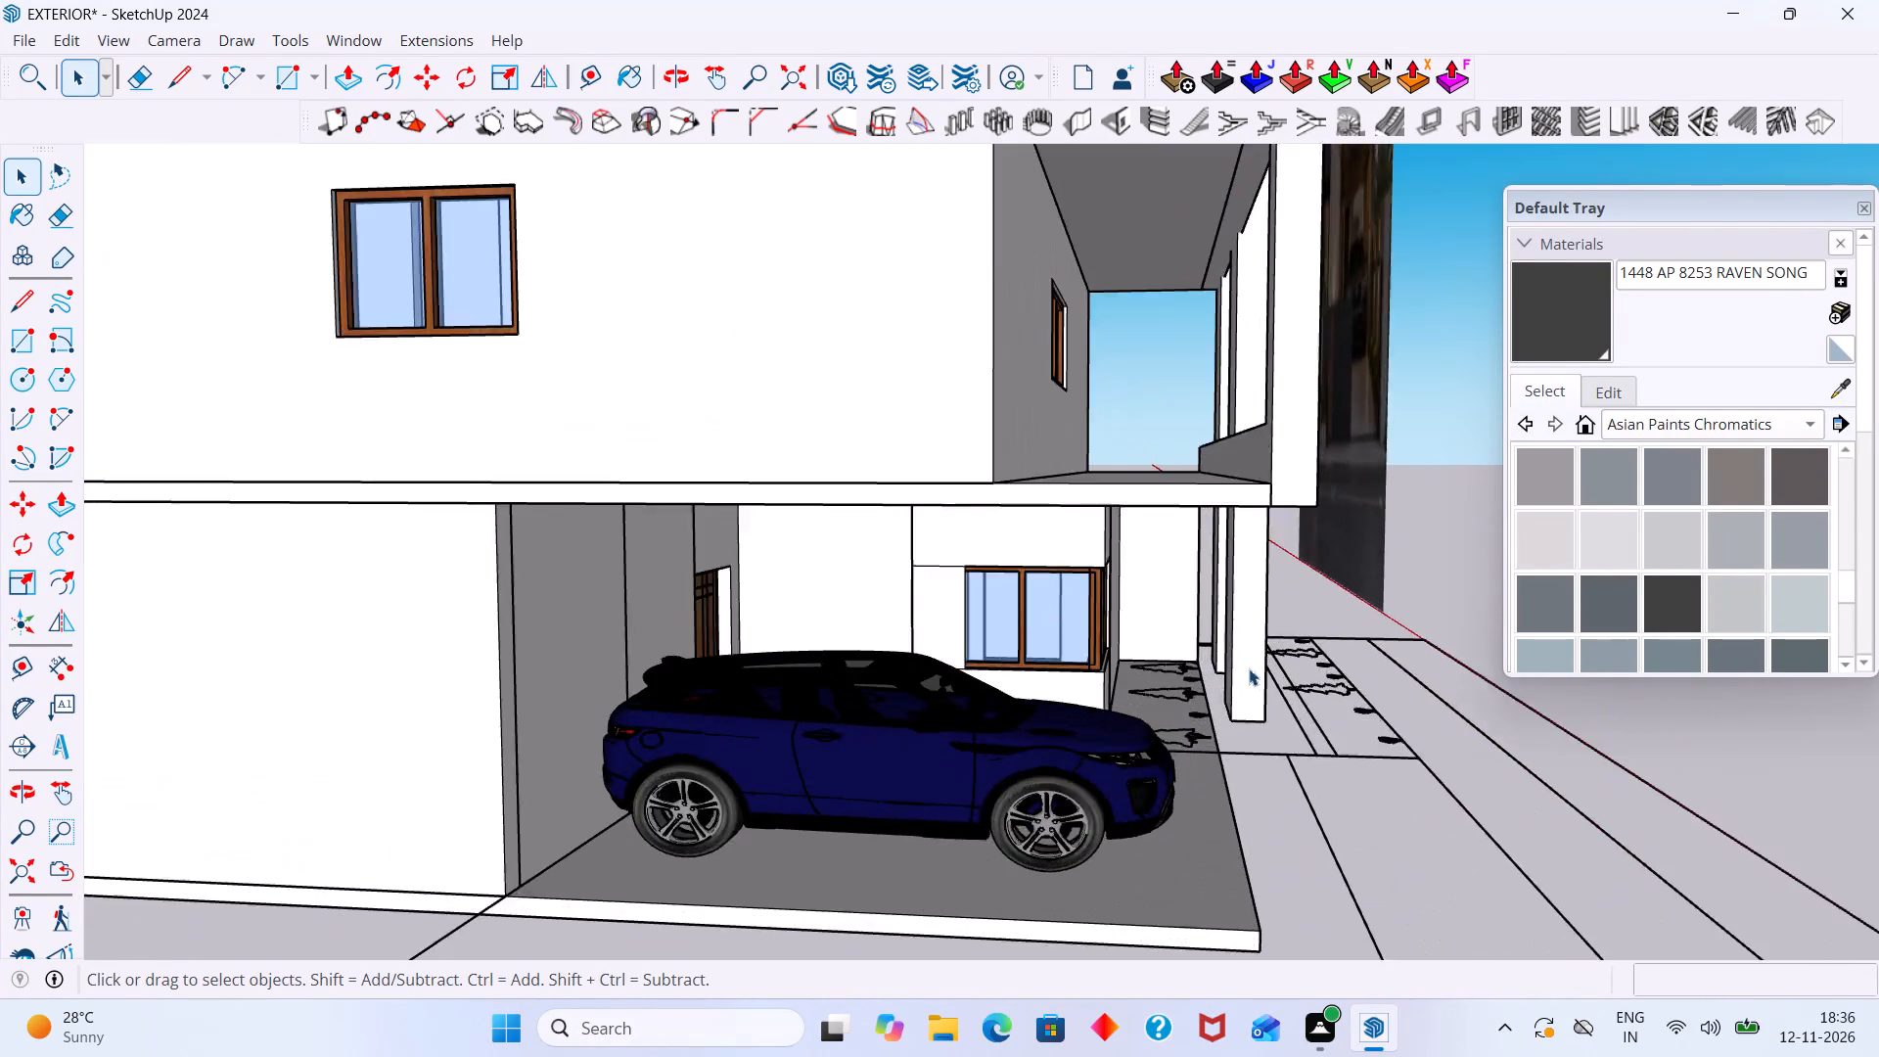
{"action": "scroll", "coordinate": [1249, 668], "scroll_direction": "up", "scroll_amount": 6}
{"action": "middle_click_drag", "start_coordinate": [1212, 690], "coordinate": [1169, 681]}
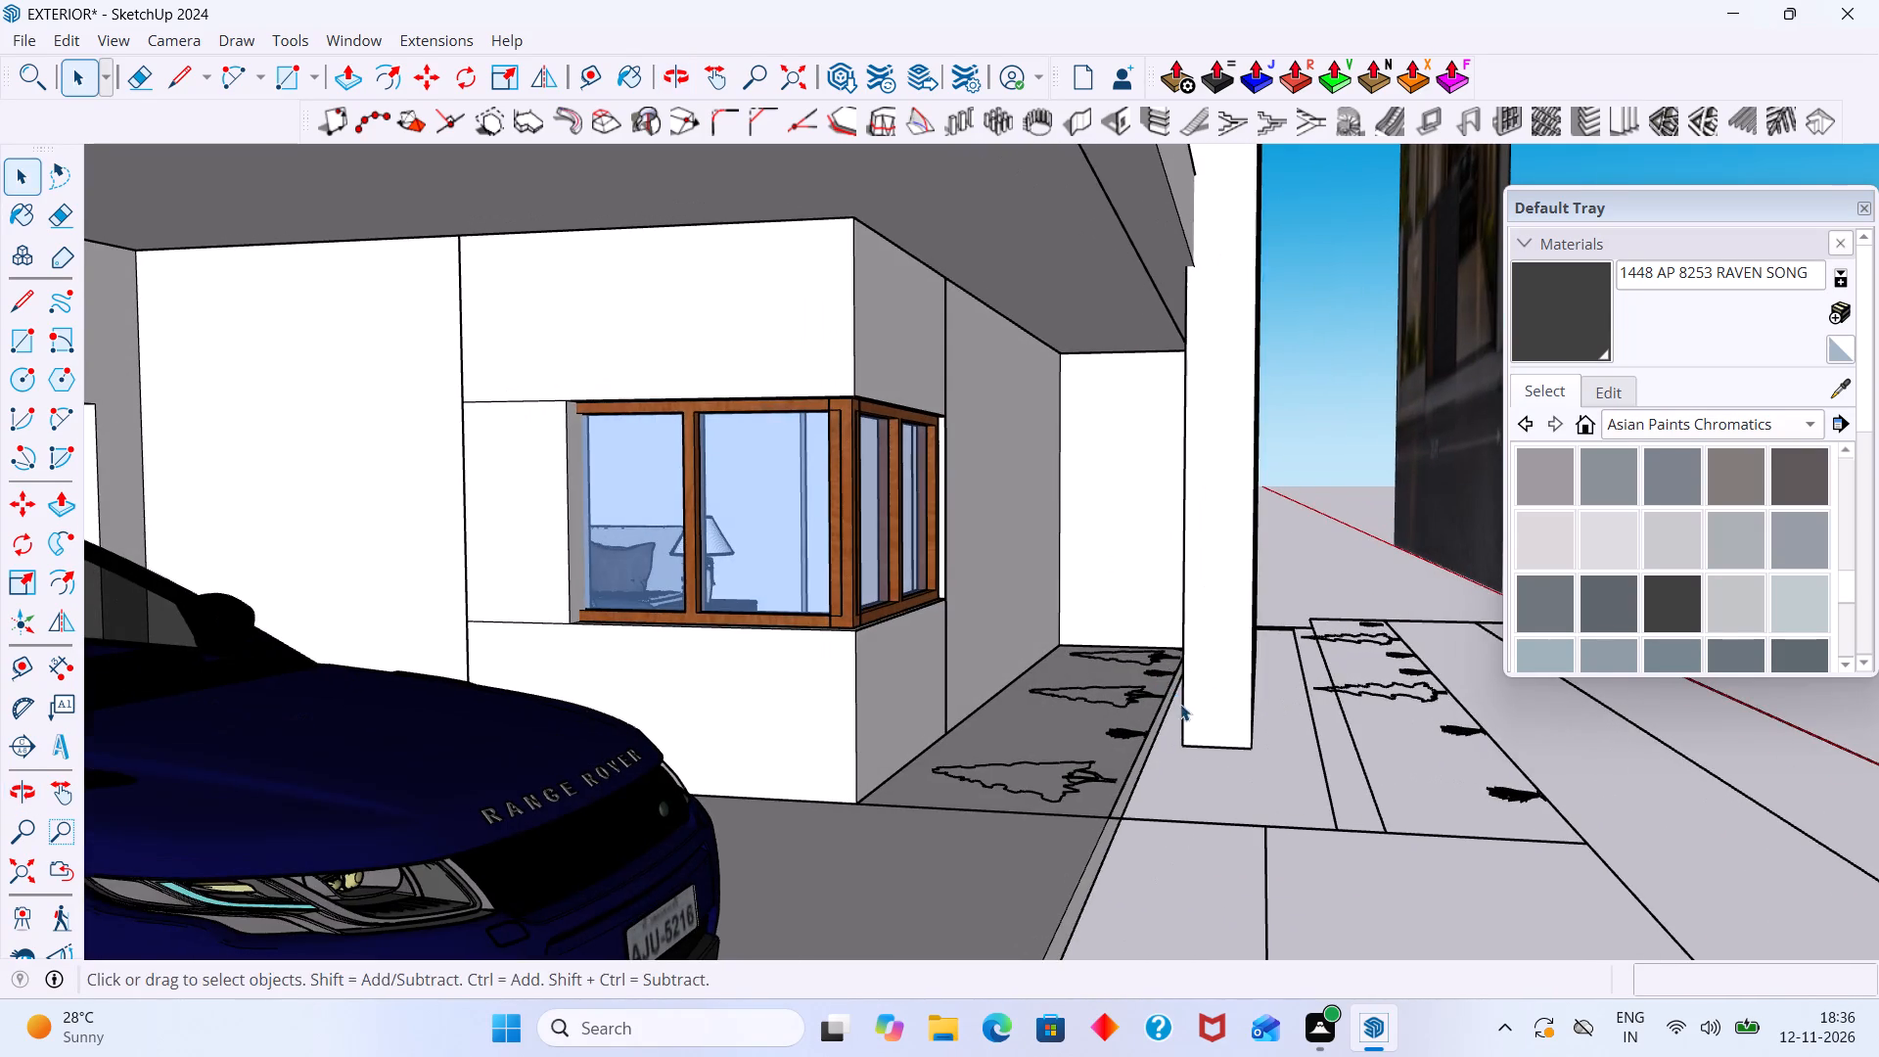
{"action": "scroll", "coordinate": [1180, 707], "scroll_direction": "down", "scroll_amount": 3}
{"action": "middle_click_drag", "start_coordinate": [1187, 731], "coordinate": [1232, 737]}
{"action": "scroll", "coordinate": [1207, 757], "scroll_direction": "up", "scroll_amount": 8}
{"action": "middle_click_drag", "start_coordinate": [1198, 770], "coordinate": [1136, 748]}
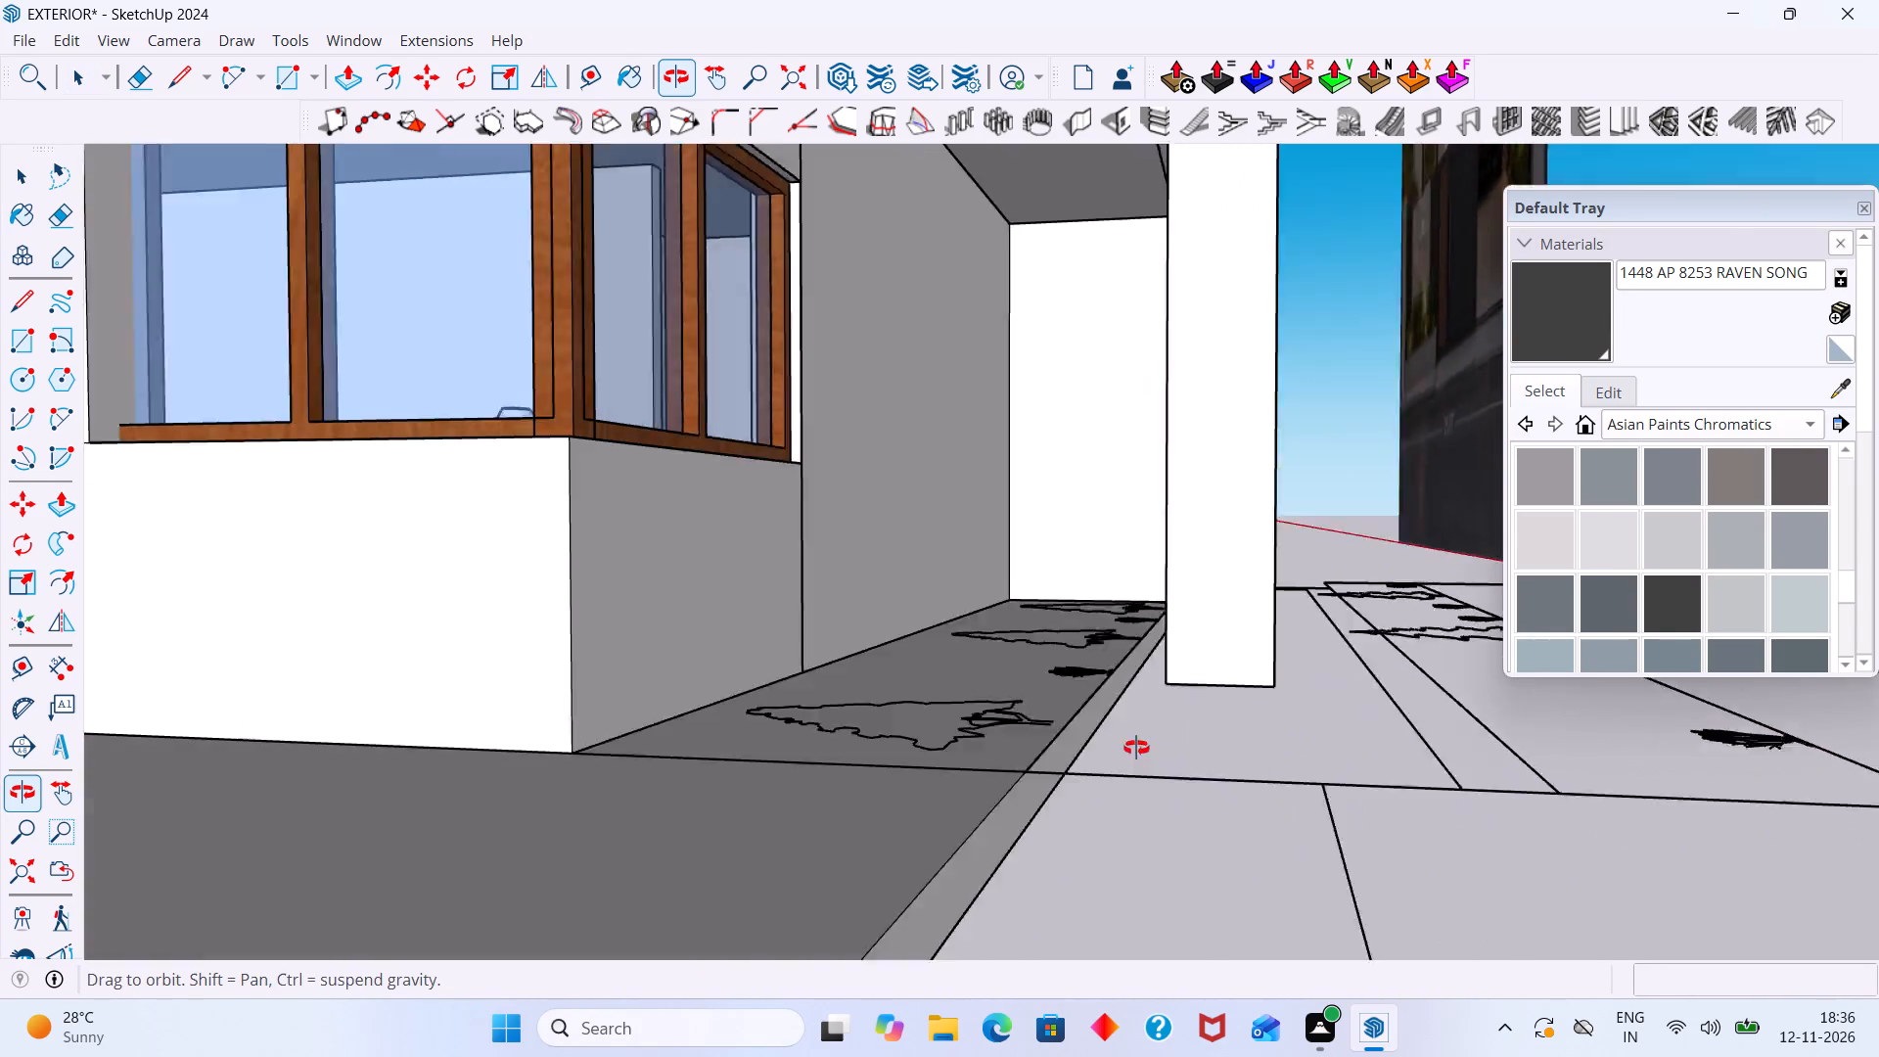
{"action": "middle_click_drag", "start_coordinate": [1136, 748], "coordinate": [1086, 738]}
{"action": "scroll", "coordinate": [995, 713], "scroll_direction": "up", "scroll_amount": 8}
{"action": "left_click", "coordinate": [932, 669]}
{"action": "scroll", "coordinate": [954, 688], "scroll_direction": "up", "scroll_amount": 4}
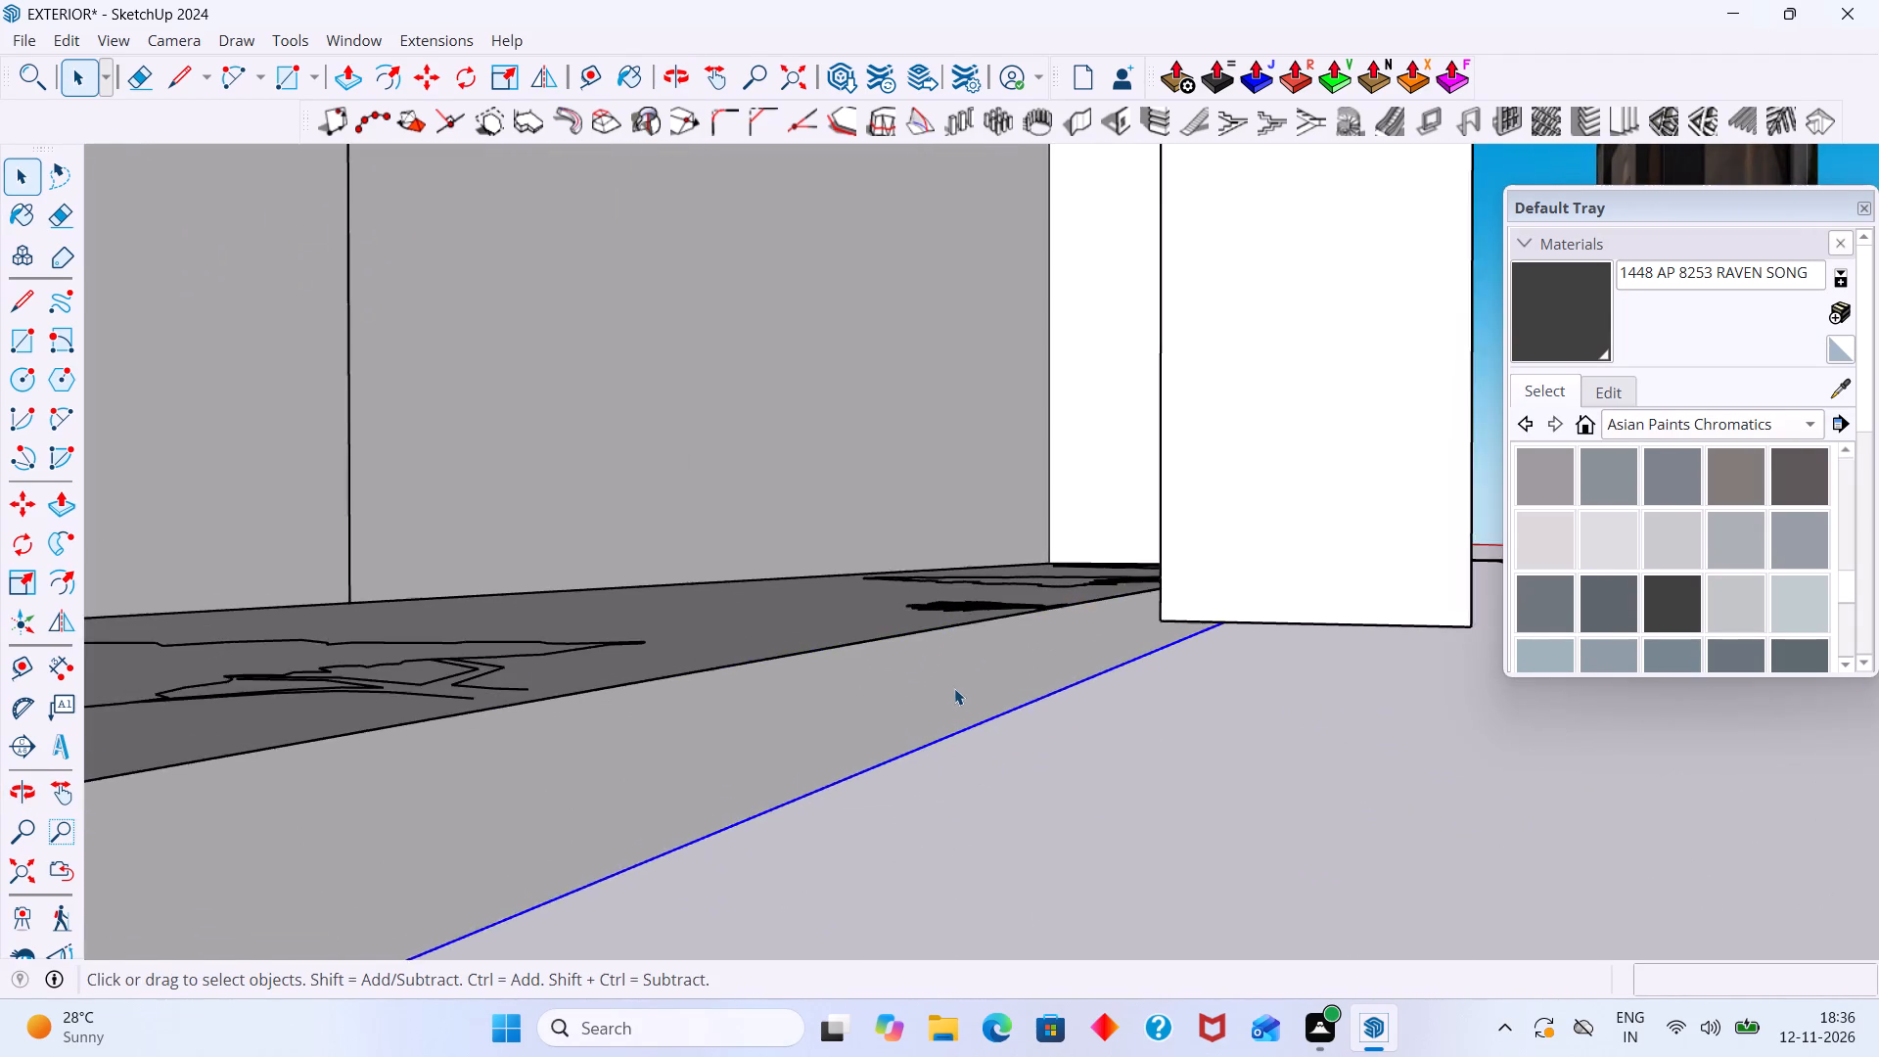
{"action": "double_click", "coordinate": [952, 688]}
{"action": "left_click", "coordinate": [951, 695]}
{"action": "key", "text": "p"}
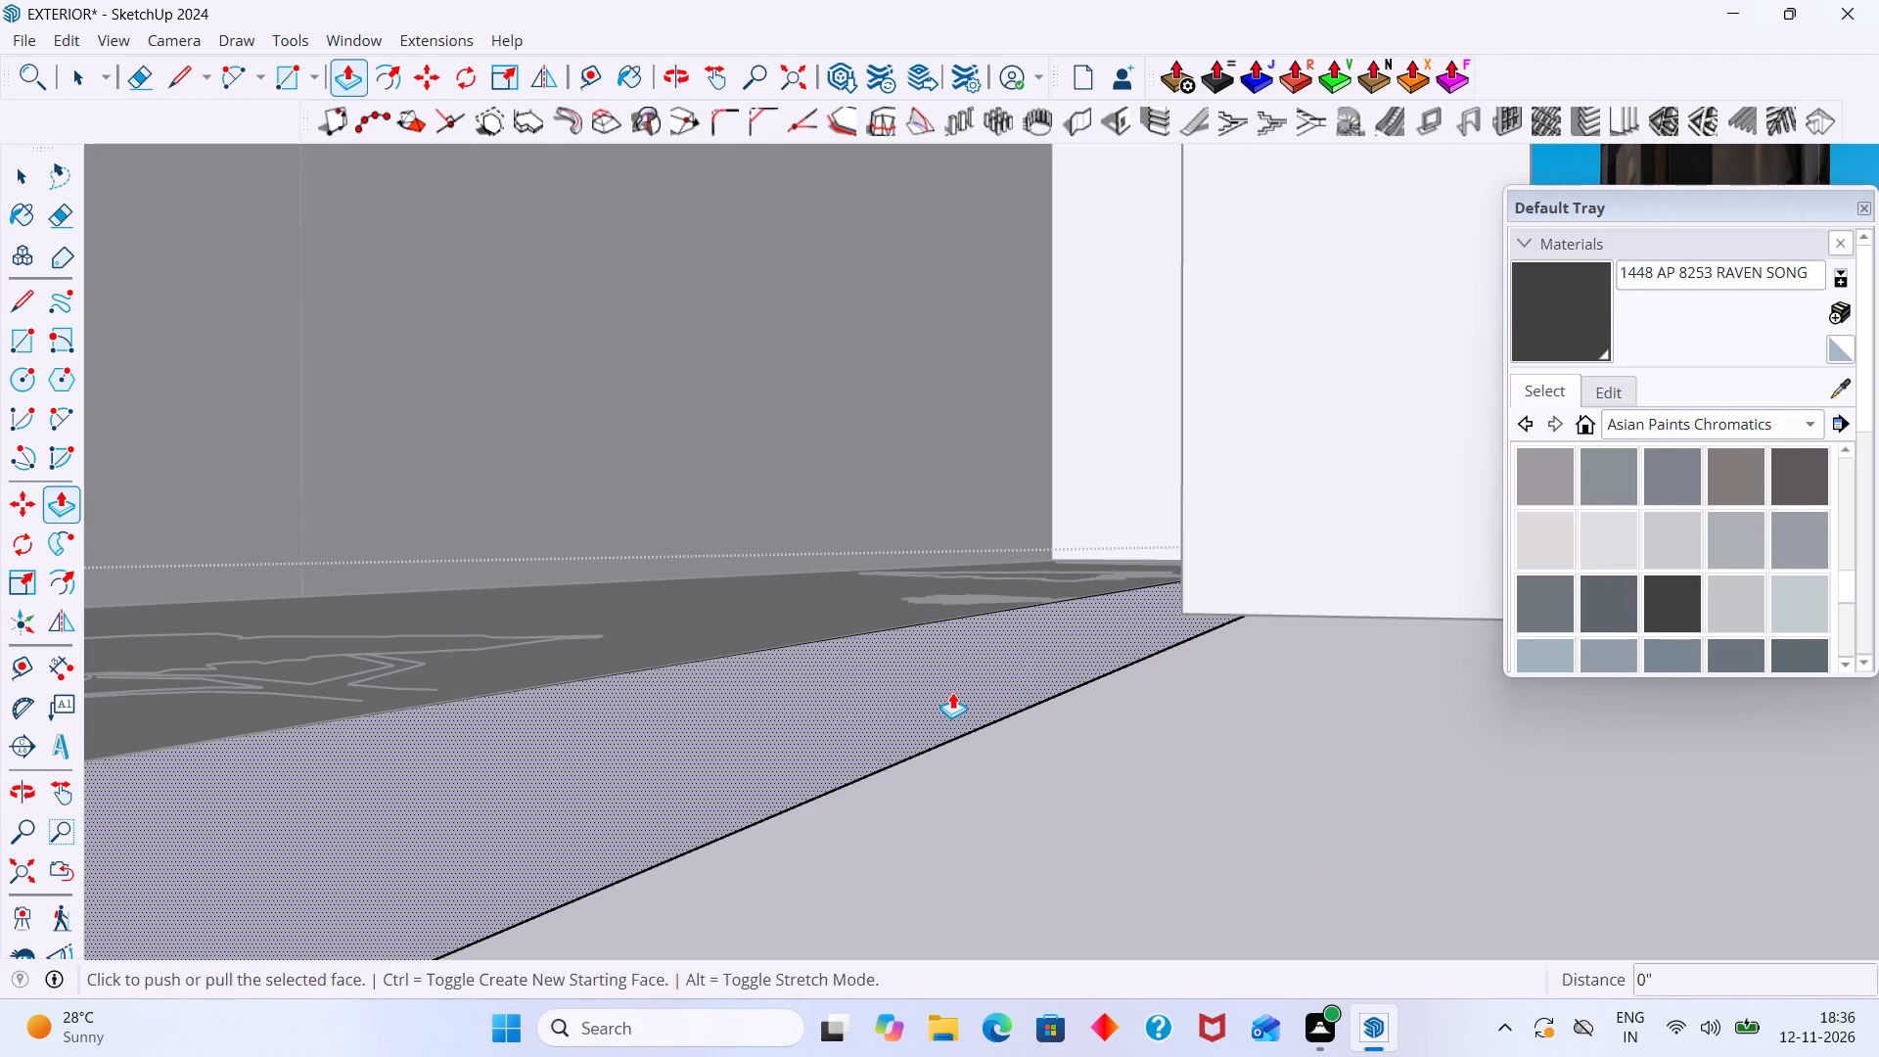
{"action": "left_click", "coordinate": [952, 692]}
{"action": "scroll", "coordinate": [1193, 649], "scroll_direction": "down", "scroll_amount": 8}
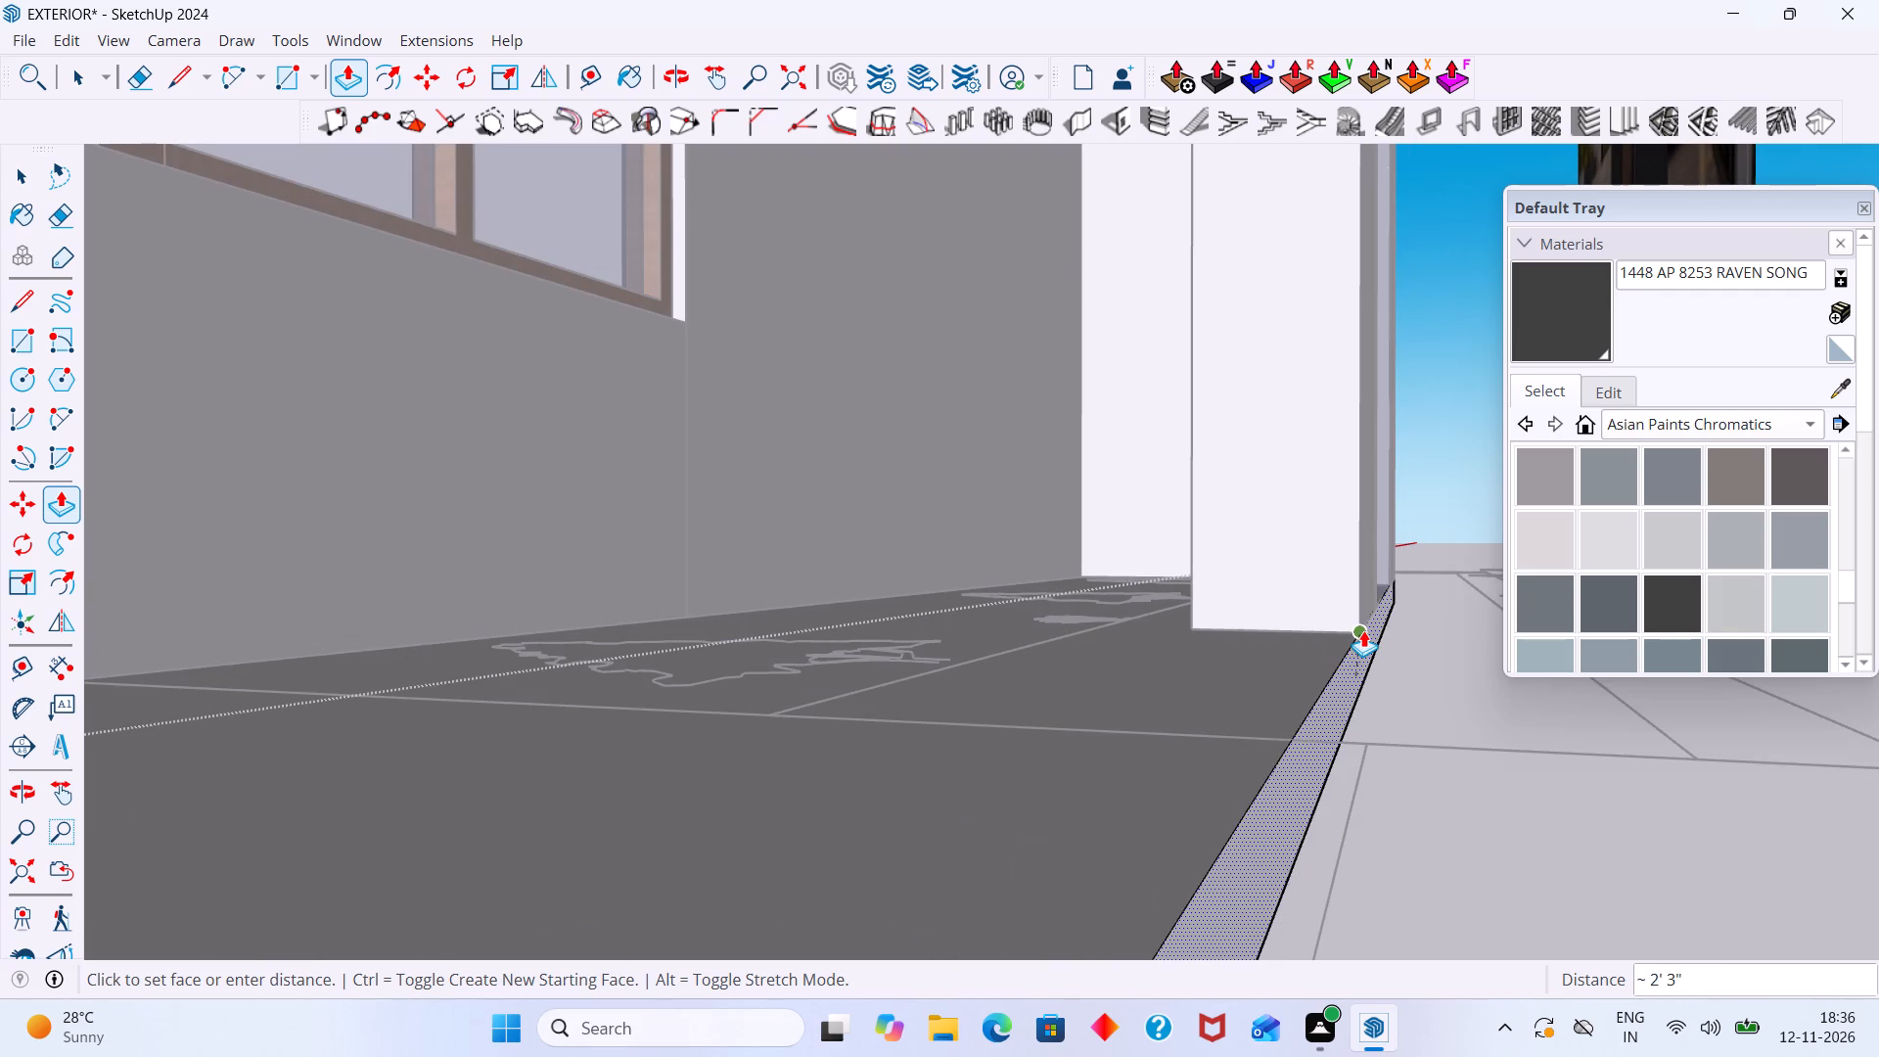
{"action": "scroll", "coordinate": [1363, 630], "scroll_direction": "down", "scroll_amount": 6}
{"action": "left_click", "coordinate": [1367, 631]}
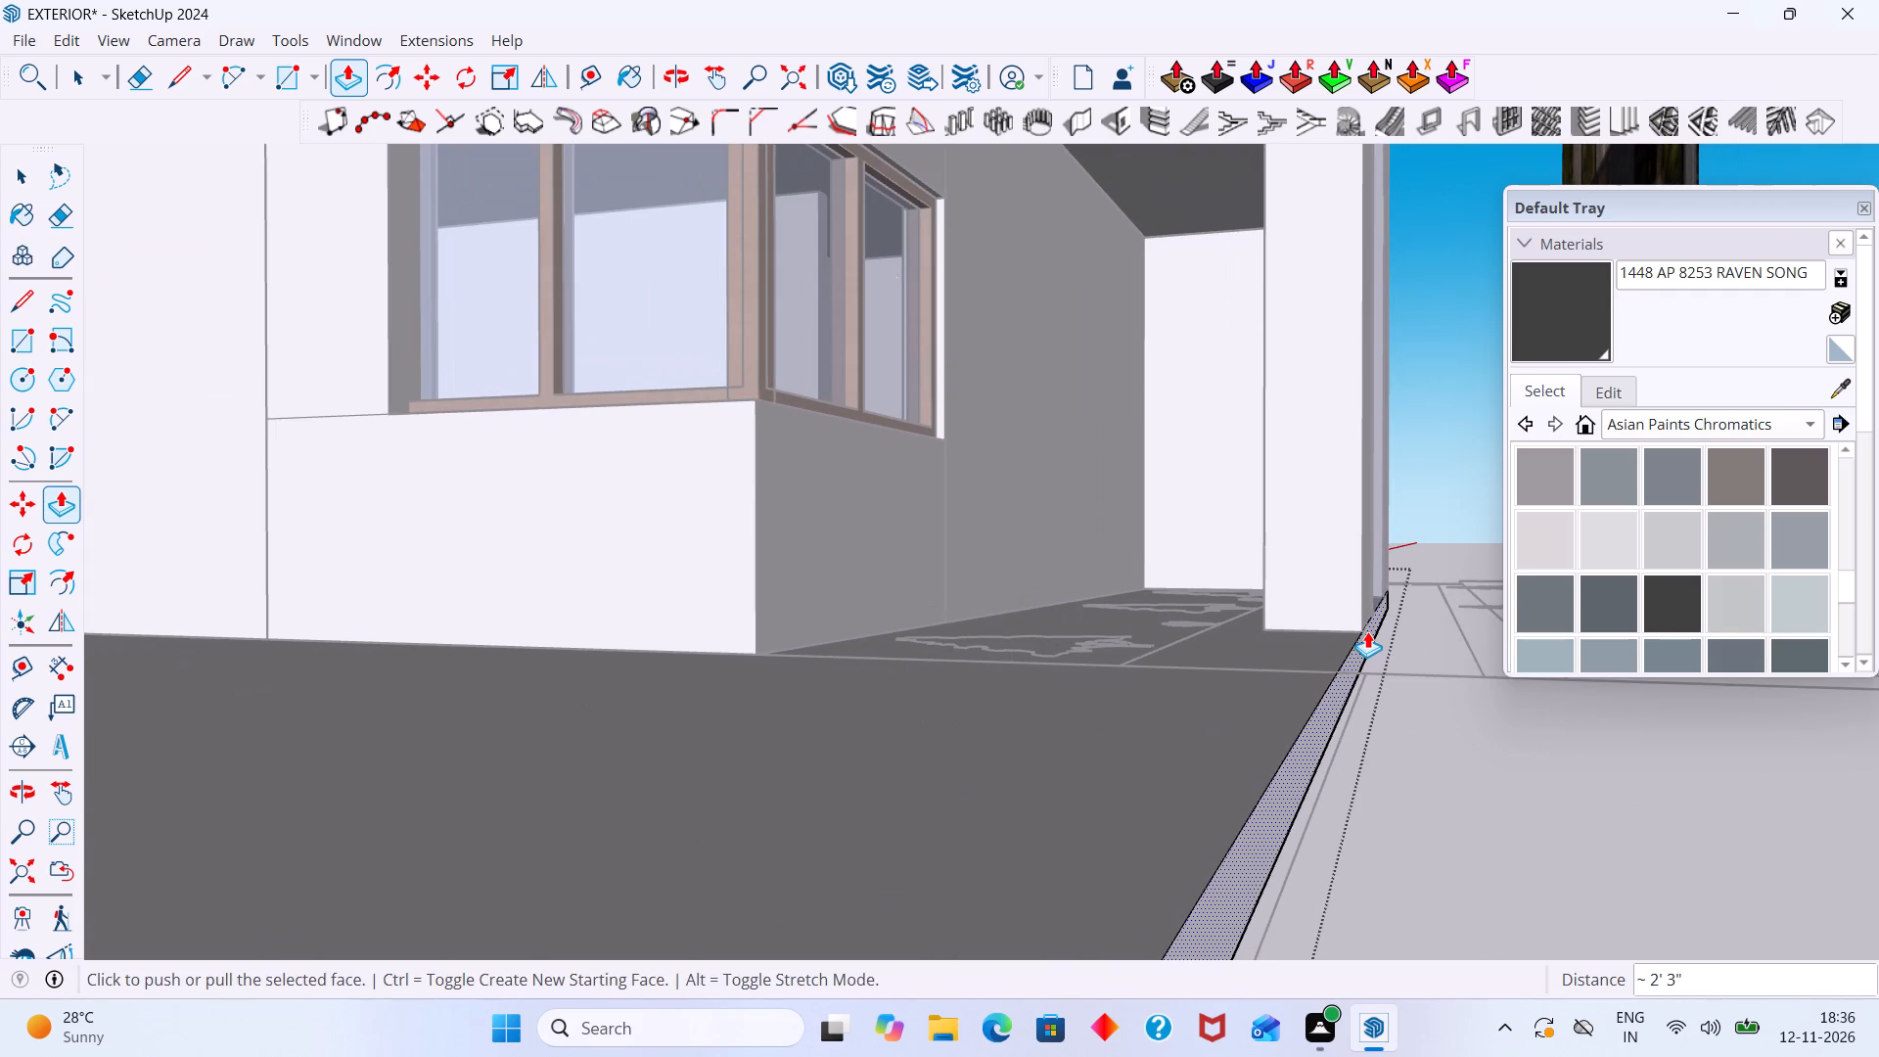
{"action": "key", "text": "space"}
{"action": "left_click", "coordinate": [1478, 707]}
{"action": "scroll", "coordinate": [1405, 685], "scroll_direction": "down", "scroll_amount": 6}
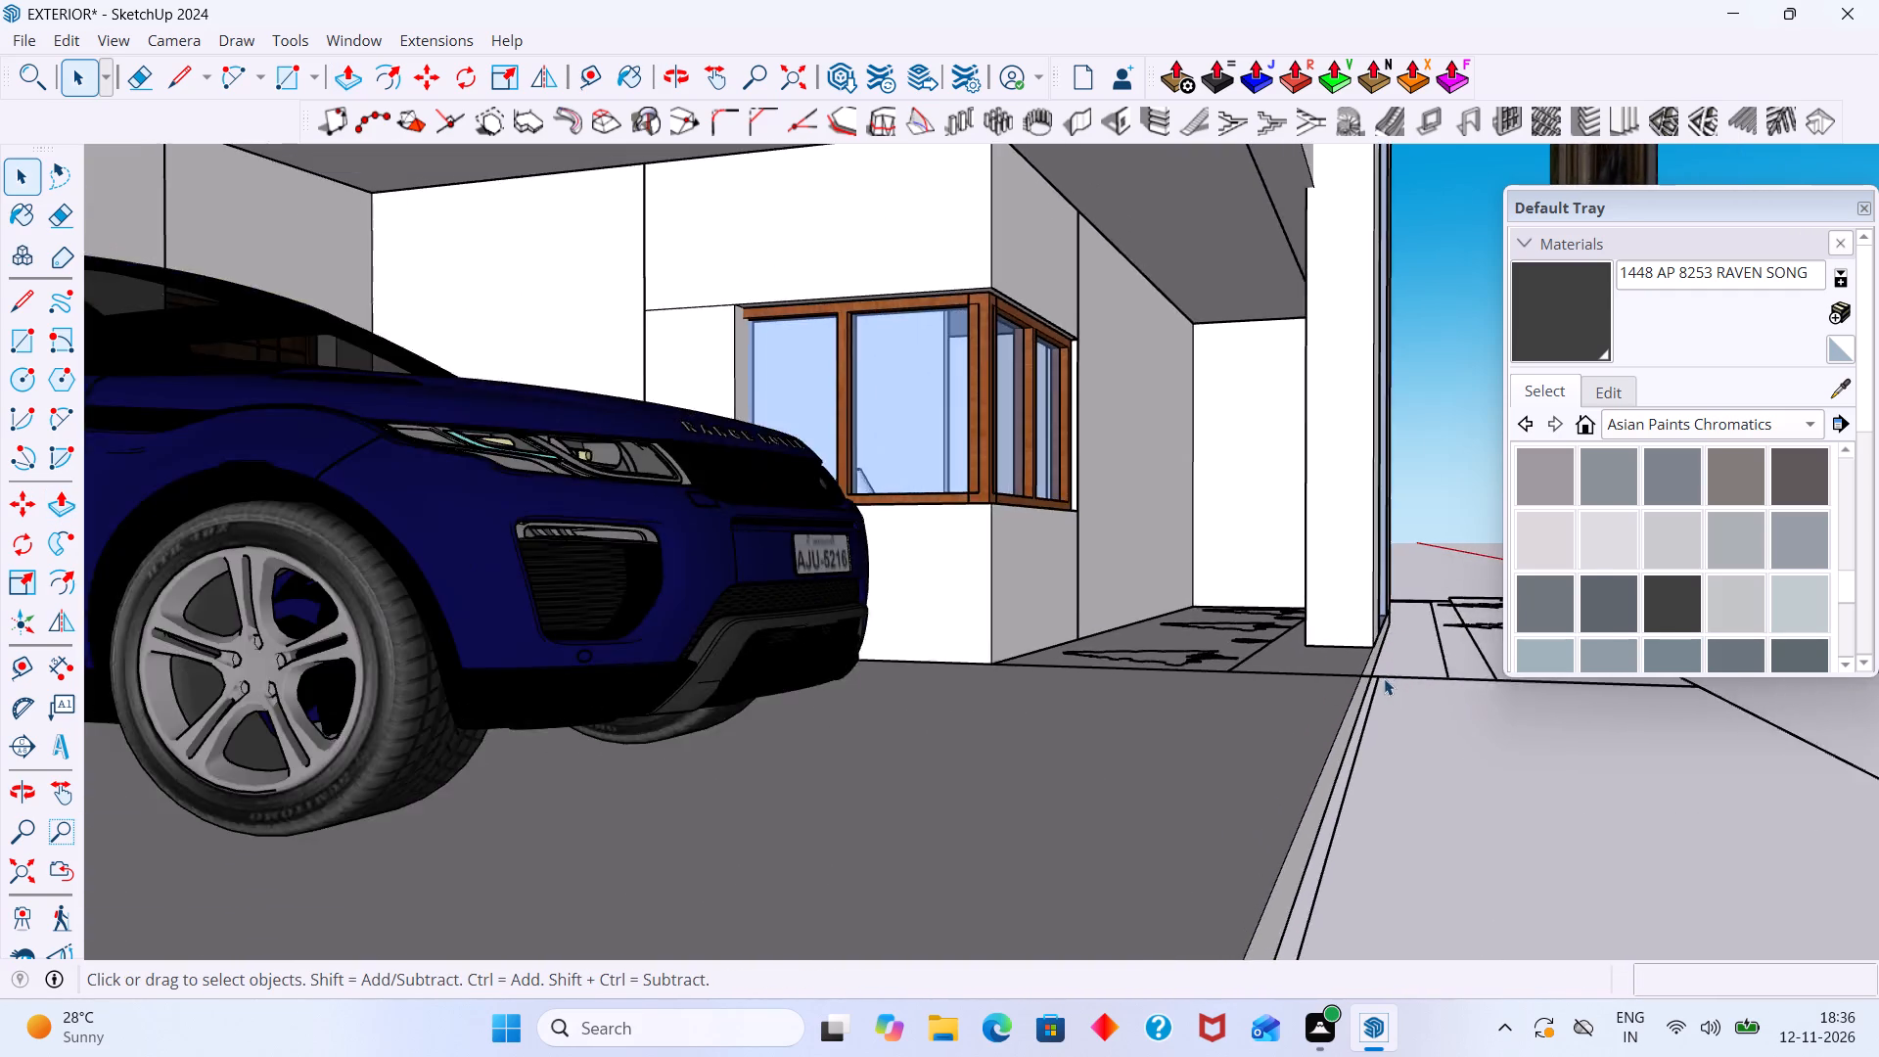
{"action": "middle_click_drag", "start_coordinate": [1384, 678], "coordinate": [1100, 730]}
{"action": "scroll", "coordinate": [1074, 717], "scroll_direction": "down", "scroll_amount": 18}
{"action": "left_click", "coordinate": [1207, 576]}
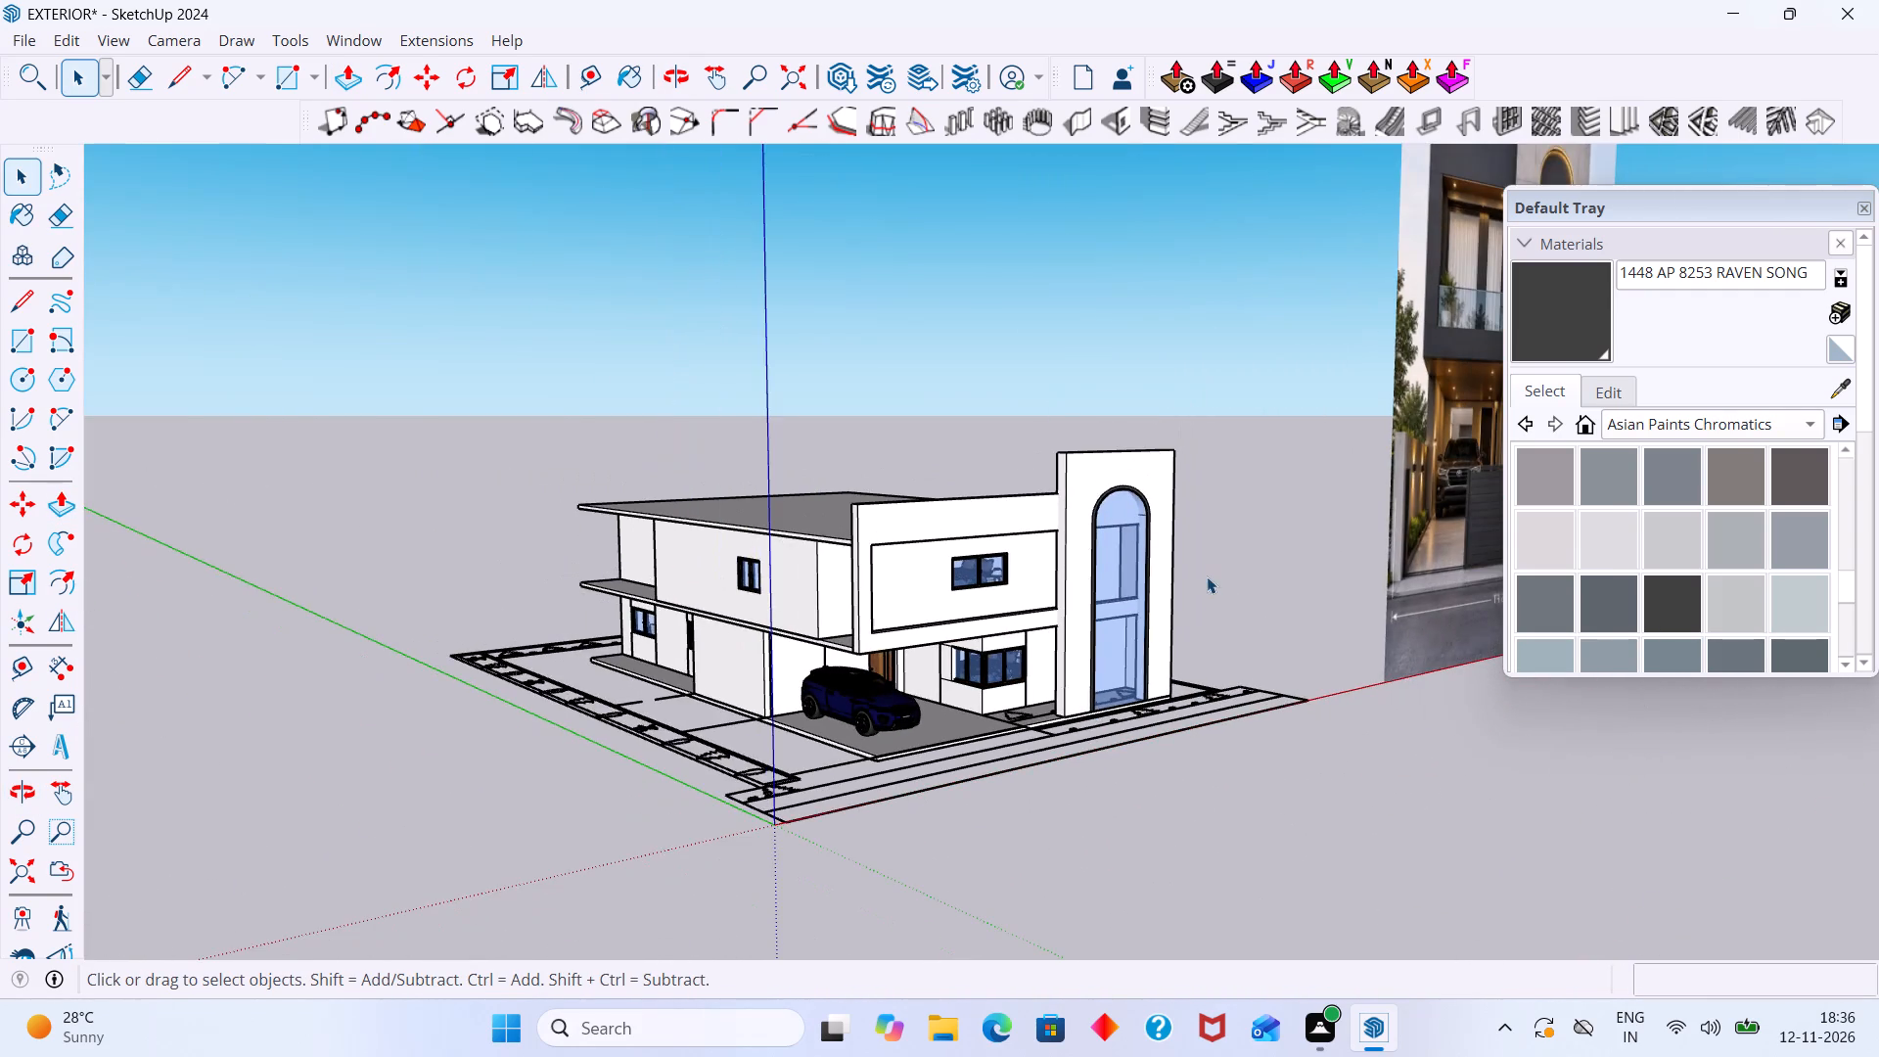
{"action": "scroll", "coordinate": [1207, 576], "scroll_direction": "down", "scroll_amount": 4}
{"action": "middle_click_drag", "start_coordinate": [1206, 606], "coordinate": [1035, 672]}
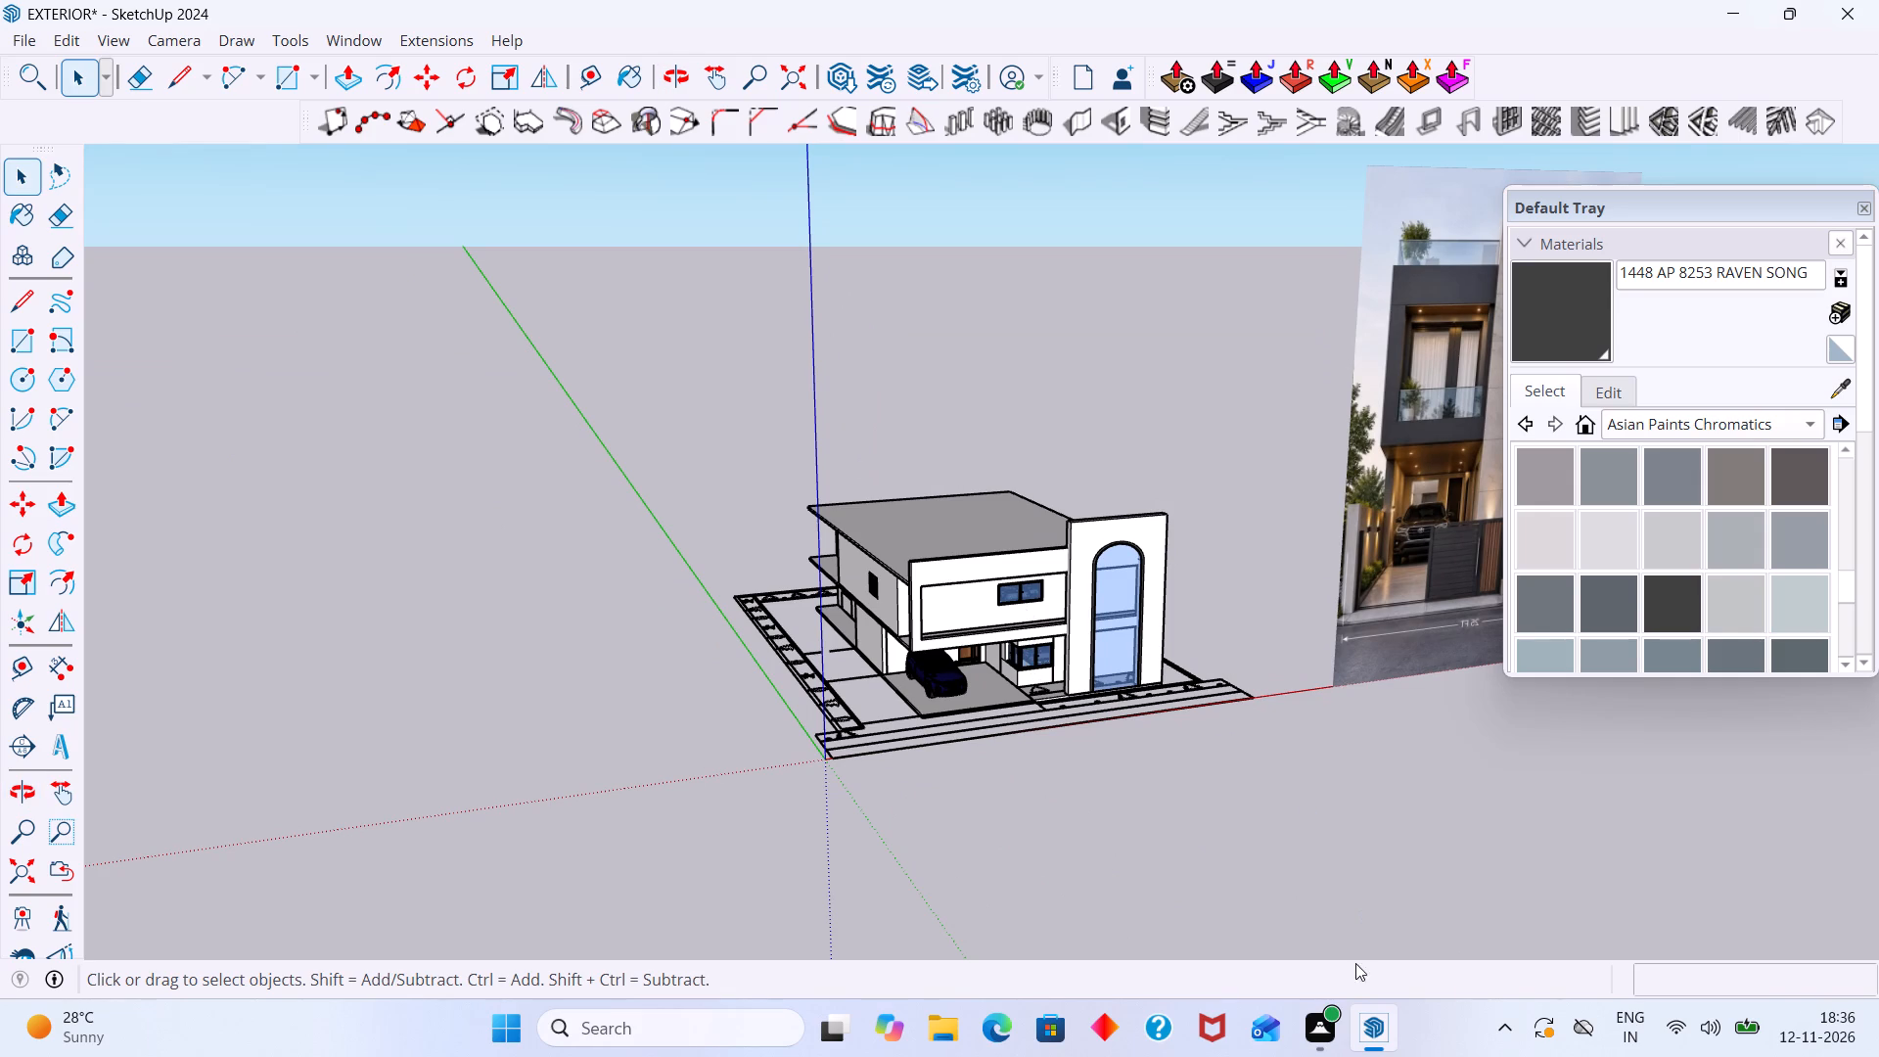
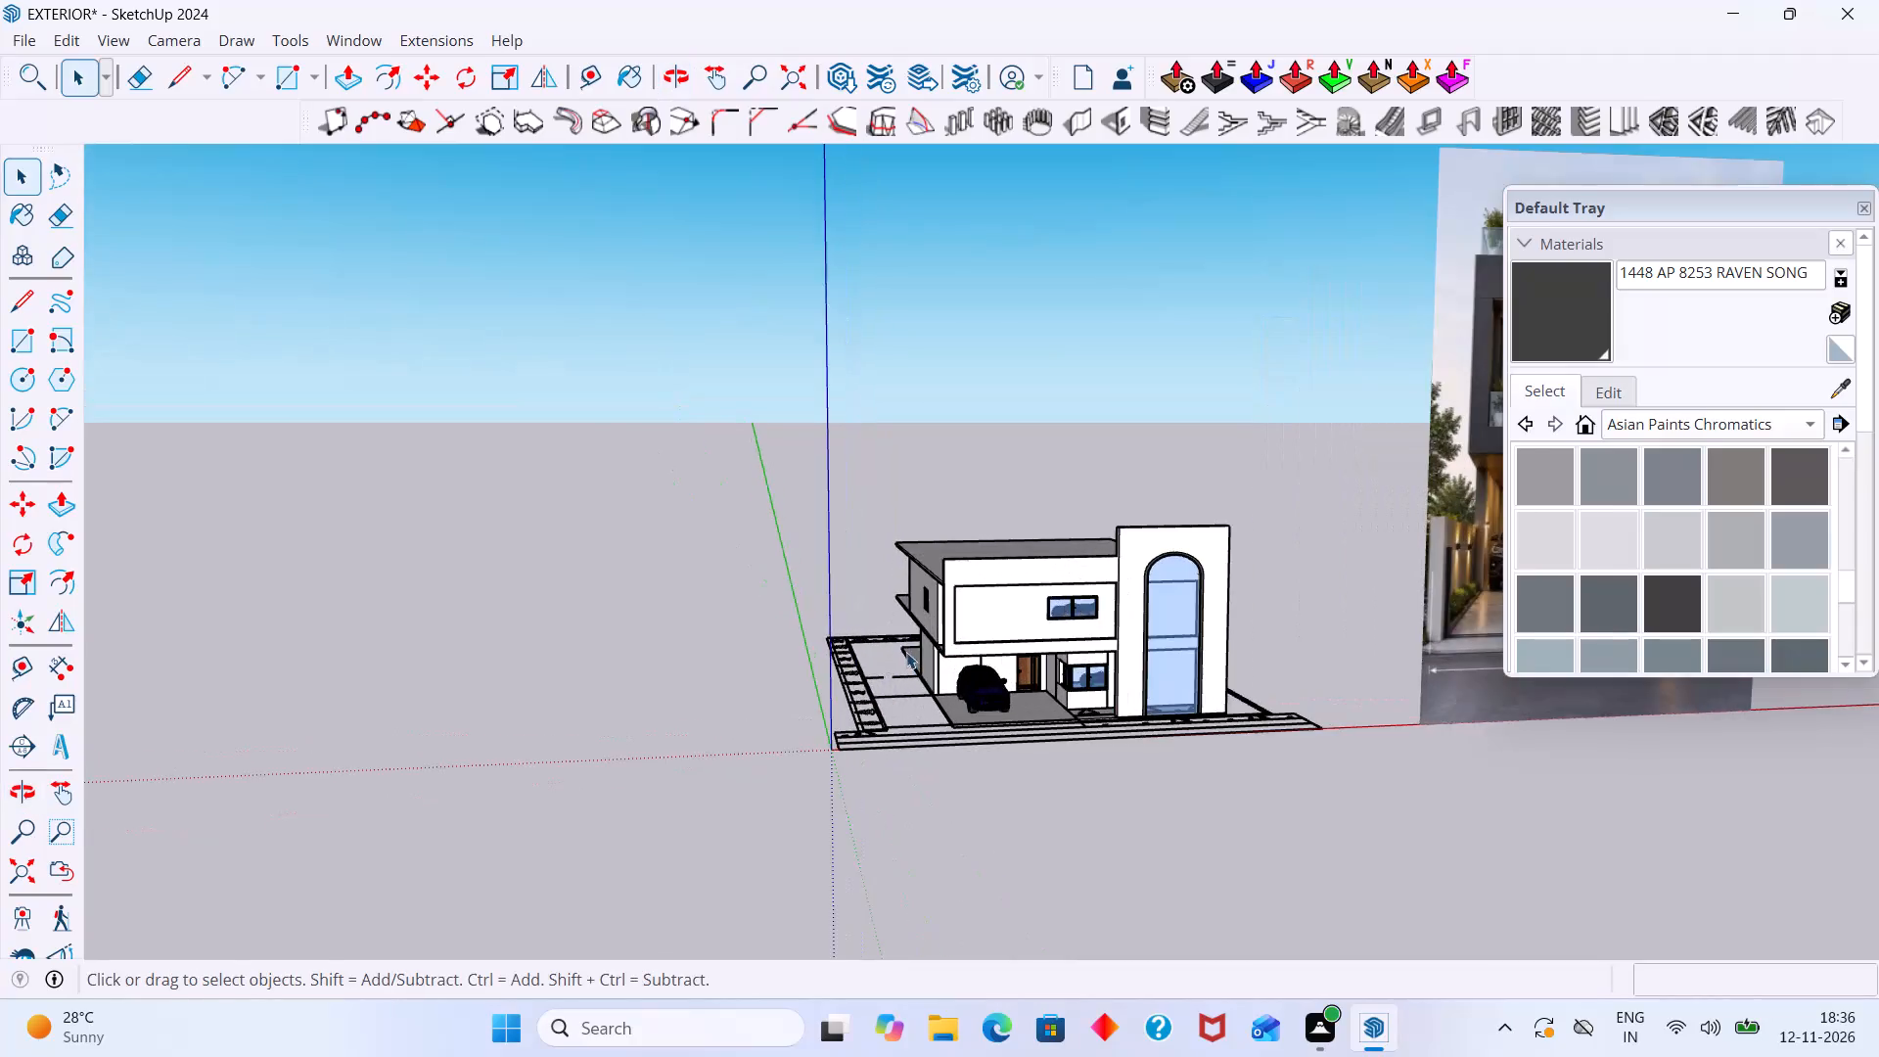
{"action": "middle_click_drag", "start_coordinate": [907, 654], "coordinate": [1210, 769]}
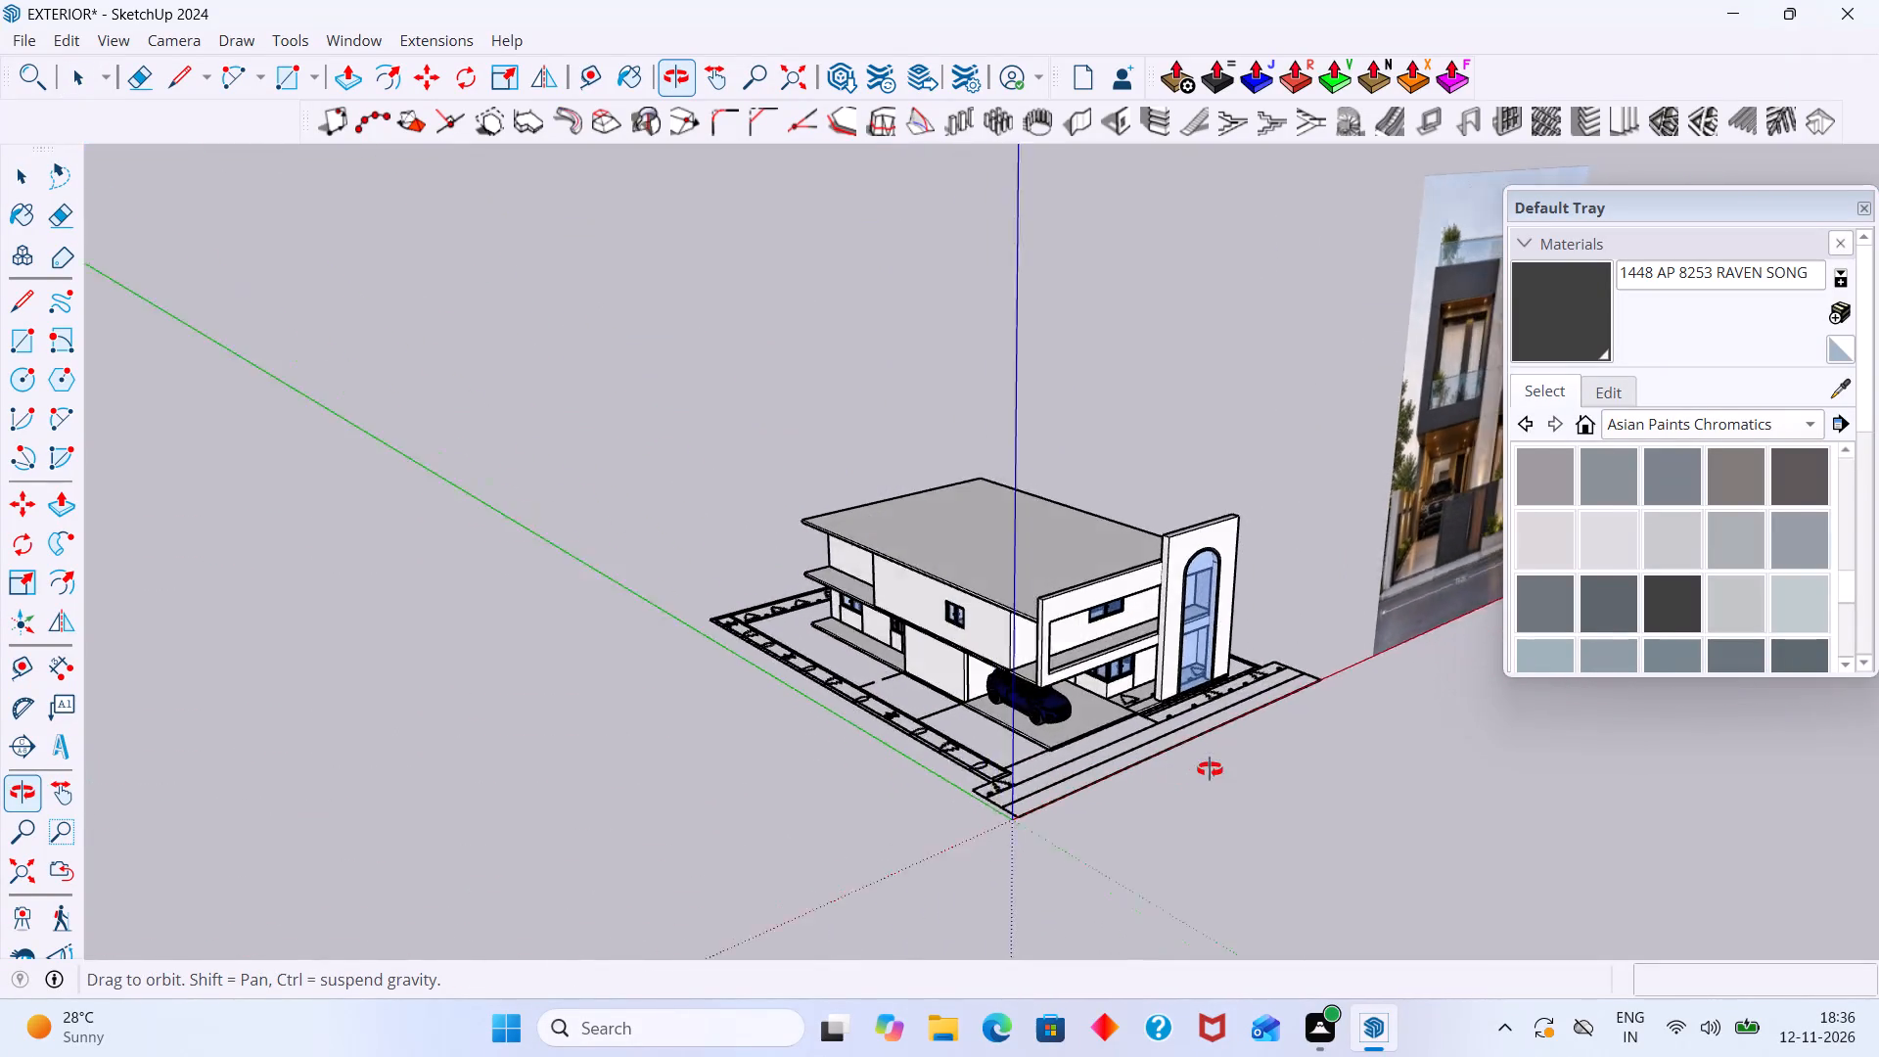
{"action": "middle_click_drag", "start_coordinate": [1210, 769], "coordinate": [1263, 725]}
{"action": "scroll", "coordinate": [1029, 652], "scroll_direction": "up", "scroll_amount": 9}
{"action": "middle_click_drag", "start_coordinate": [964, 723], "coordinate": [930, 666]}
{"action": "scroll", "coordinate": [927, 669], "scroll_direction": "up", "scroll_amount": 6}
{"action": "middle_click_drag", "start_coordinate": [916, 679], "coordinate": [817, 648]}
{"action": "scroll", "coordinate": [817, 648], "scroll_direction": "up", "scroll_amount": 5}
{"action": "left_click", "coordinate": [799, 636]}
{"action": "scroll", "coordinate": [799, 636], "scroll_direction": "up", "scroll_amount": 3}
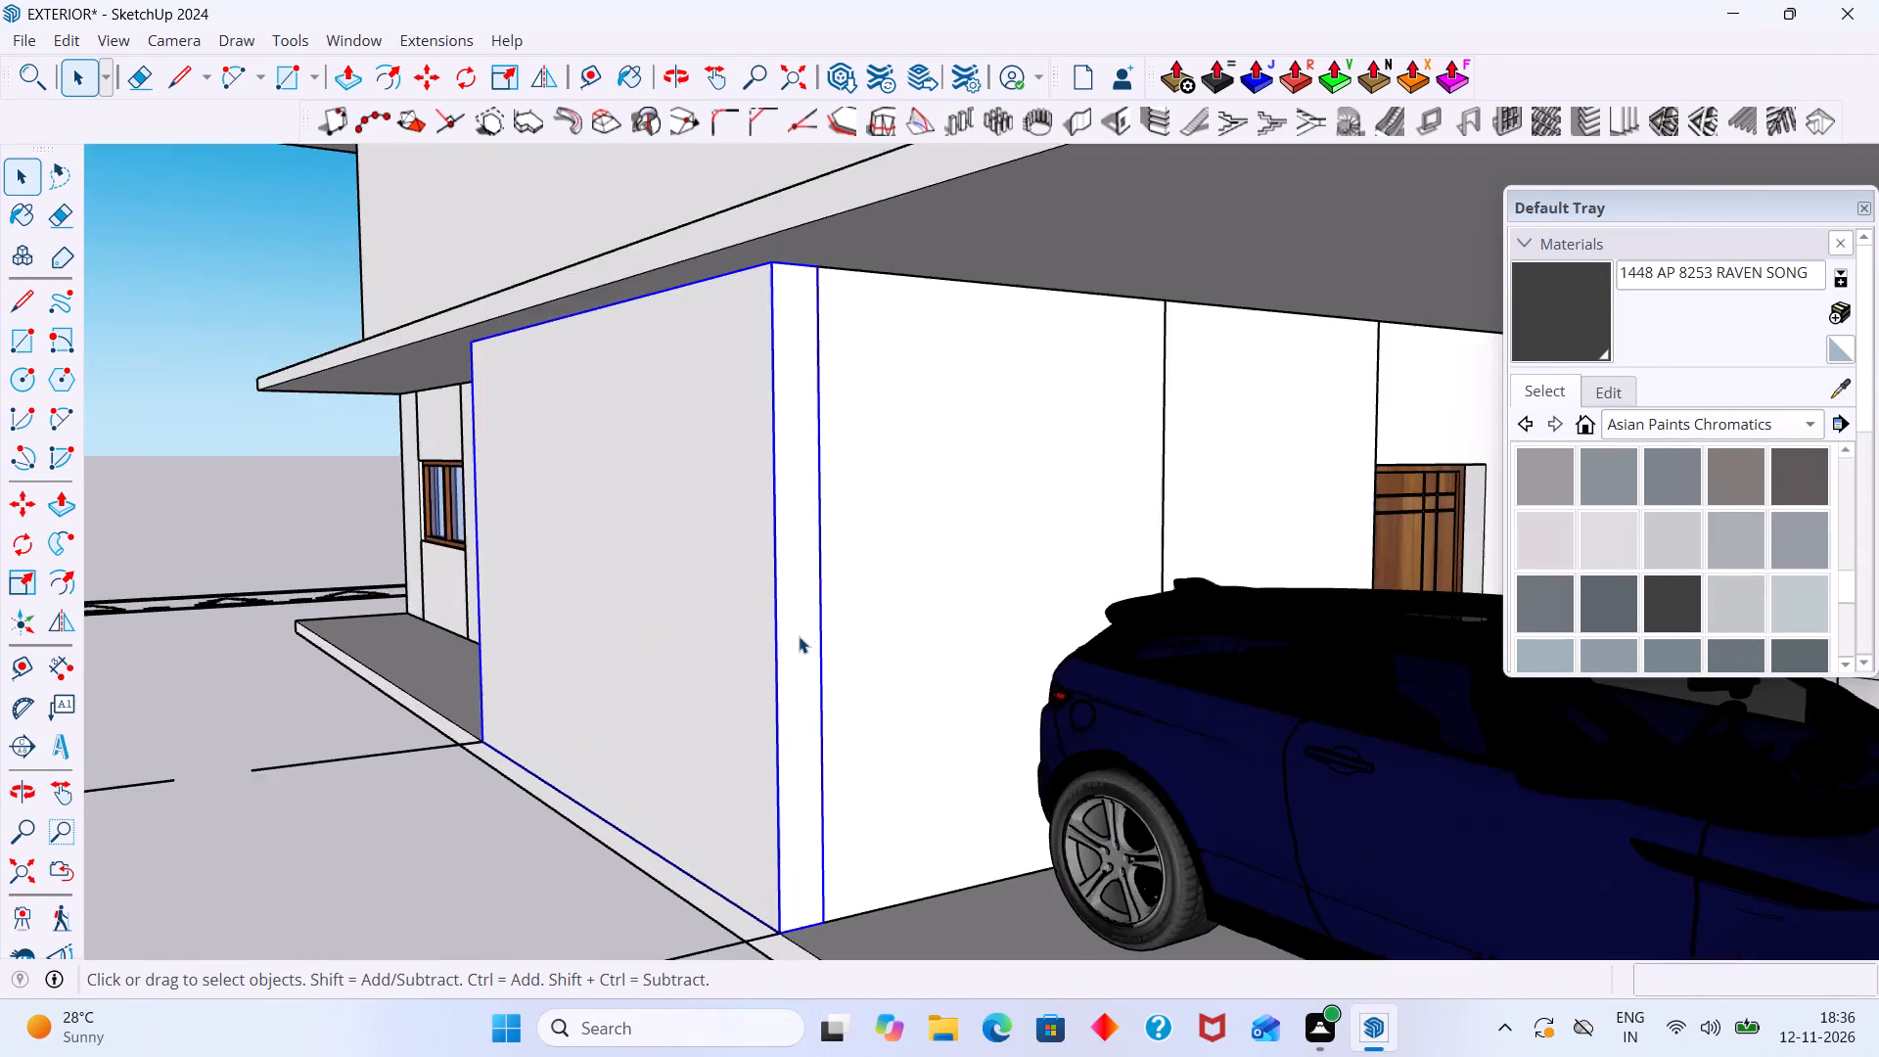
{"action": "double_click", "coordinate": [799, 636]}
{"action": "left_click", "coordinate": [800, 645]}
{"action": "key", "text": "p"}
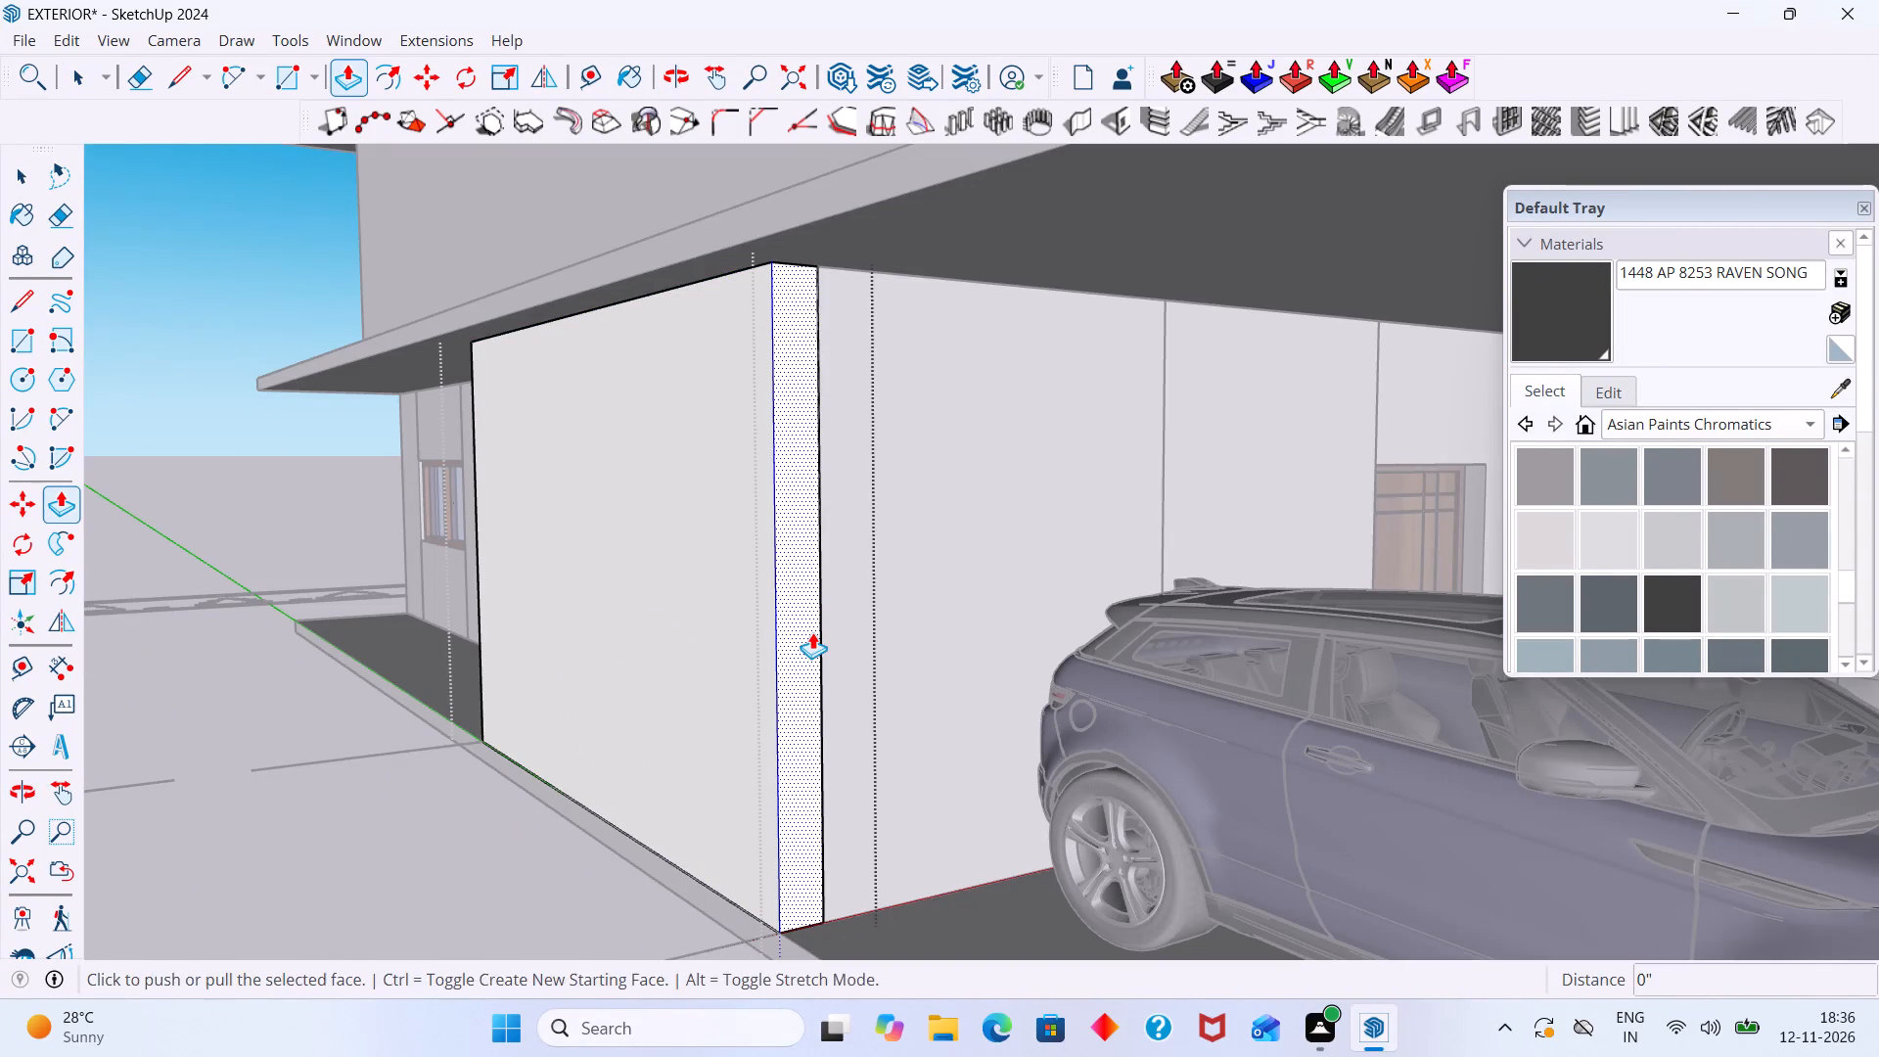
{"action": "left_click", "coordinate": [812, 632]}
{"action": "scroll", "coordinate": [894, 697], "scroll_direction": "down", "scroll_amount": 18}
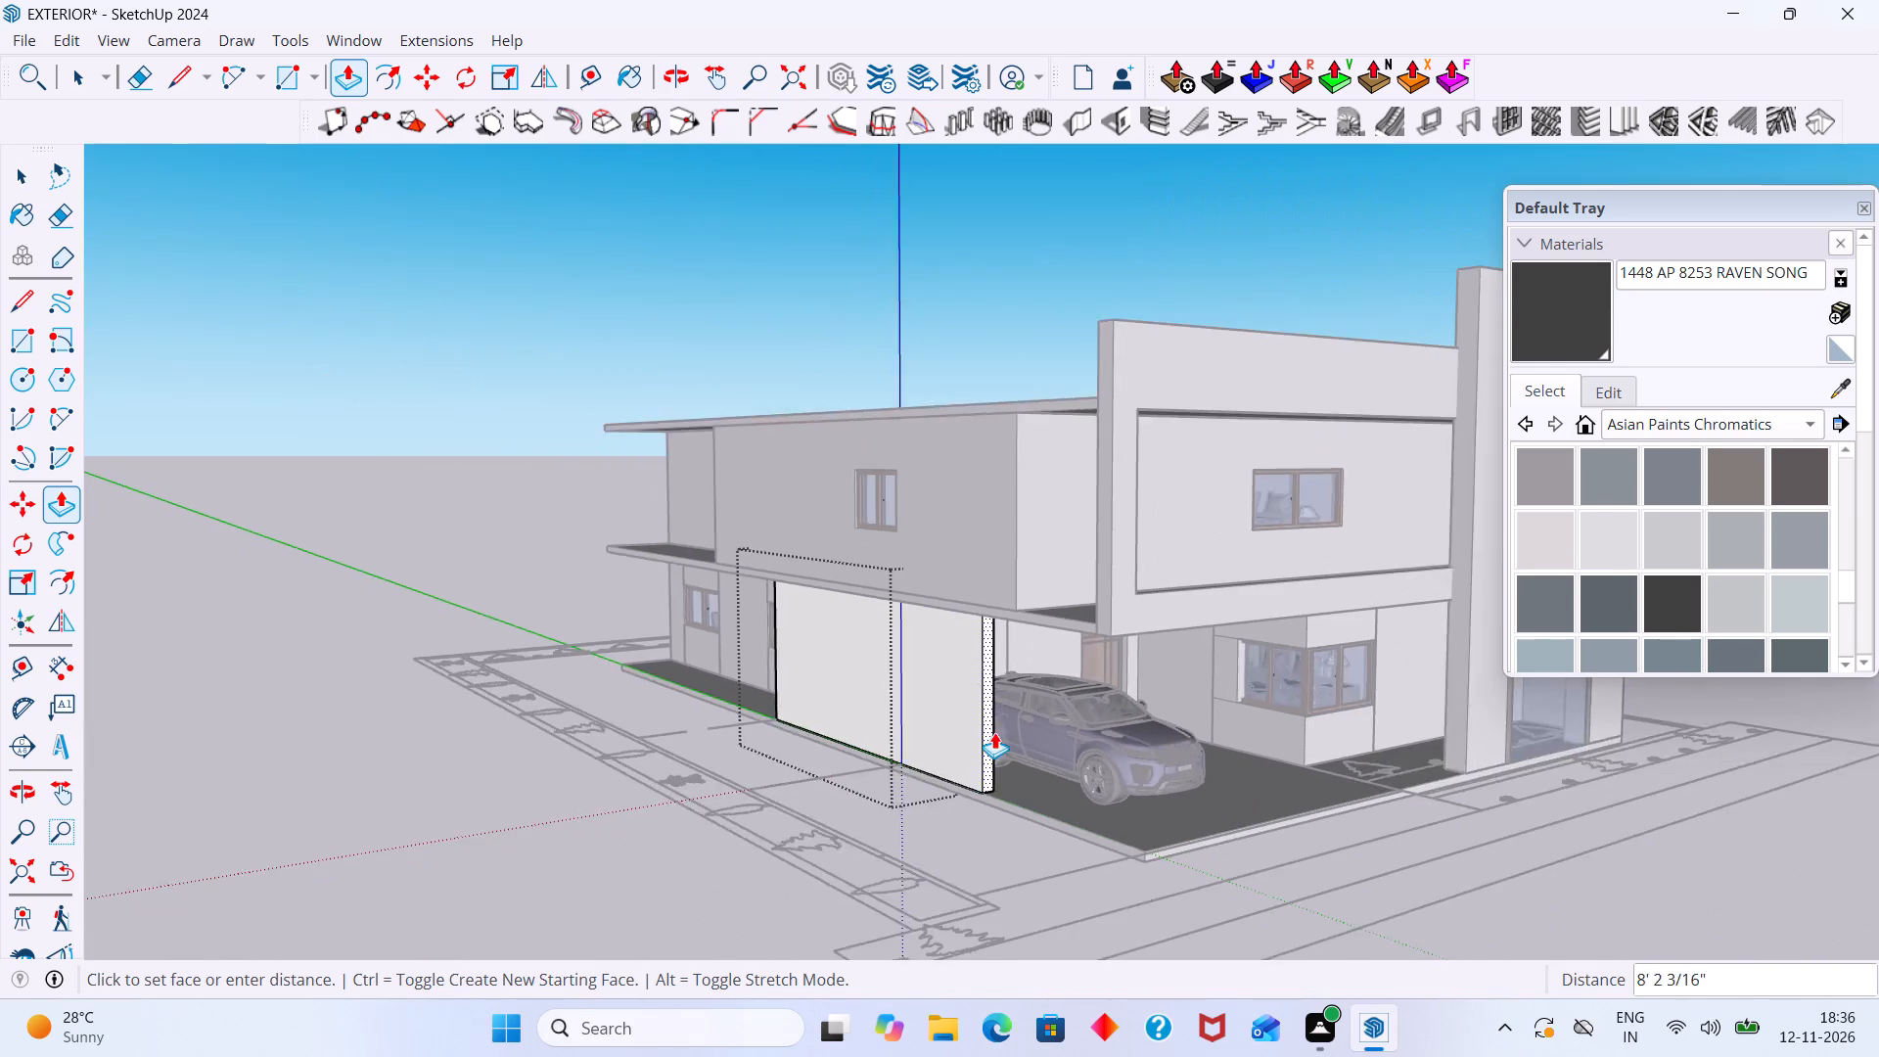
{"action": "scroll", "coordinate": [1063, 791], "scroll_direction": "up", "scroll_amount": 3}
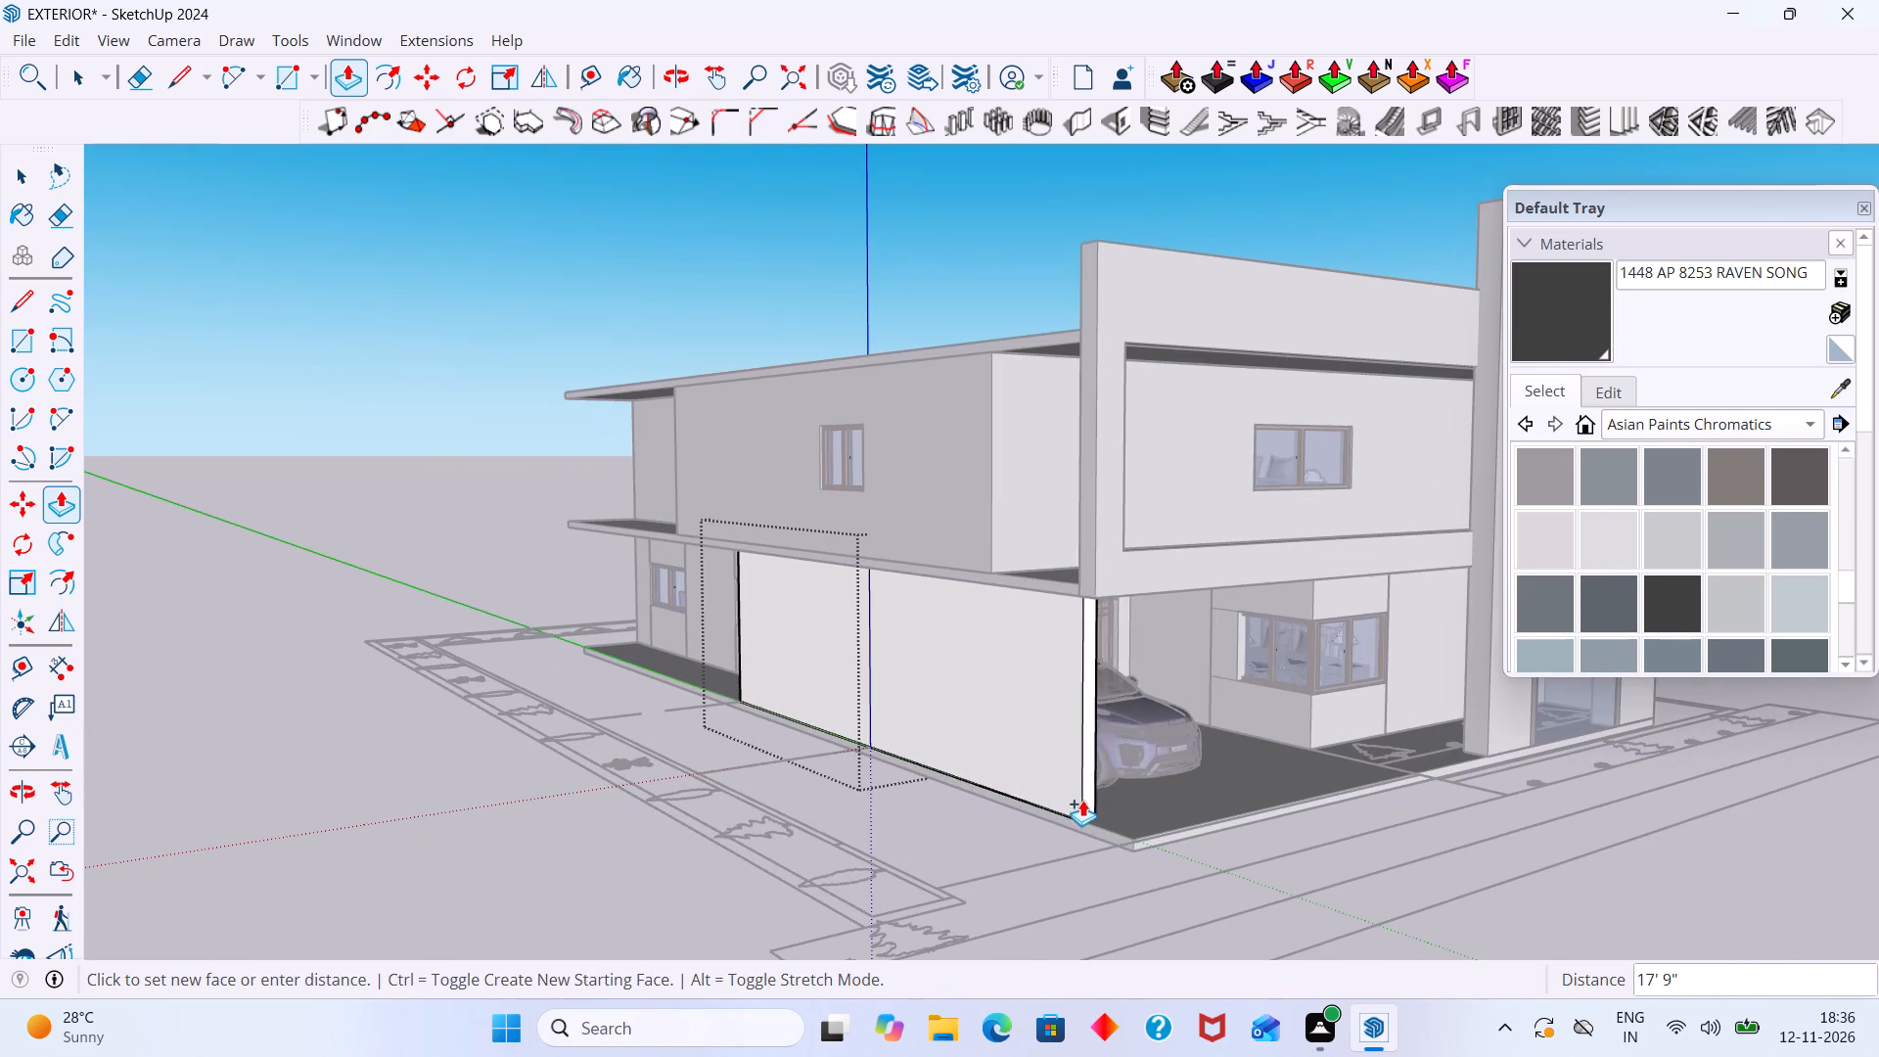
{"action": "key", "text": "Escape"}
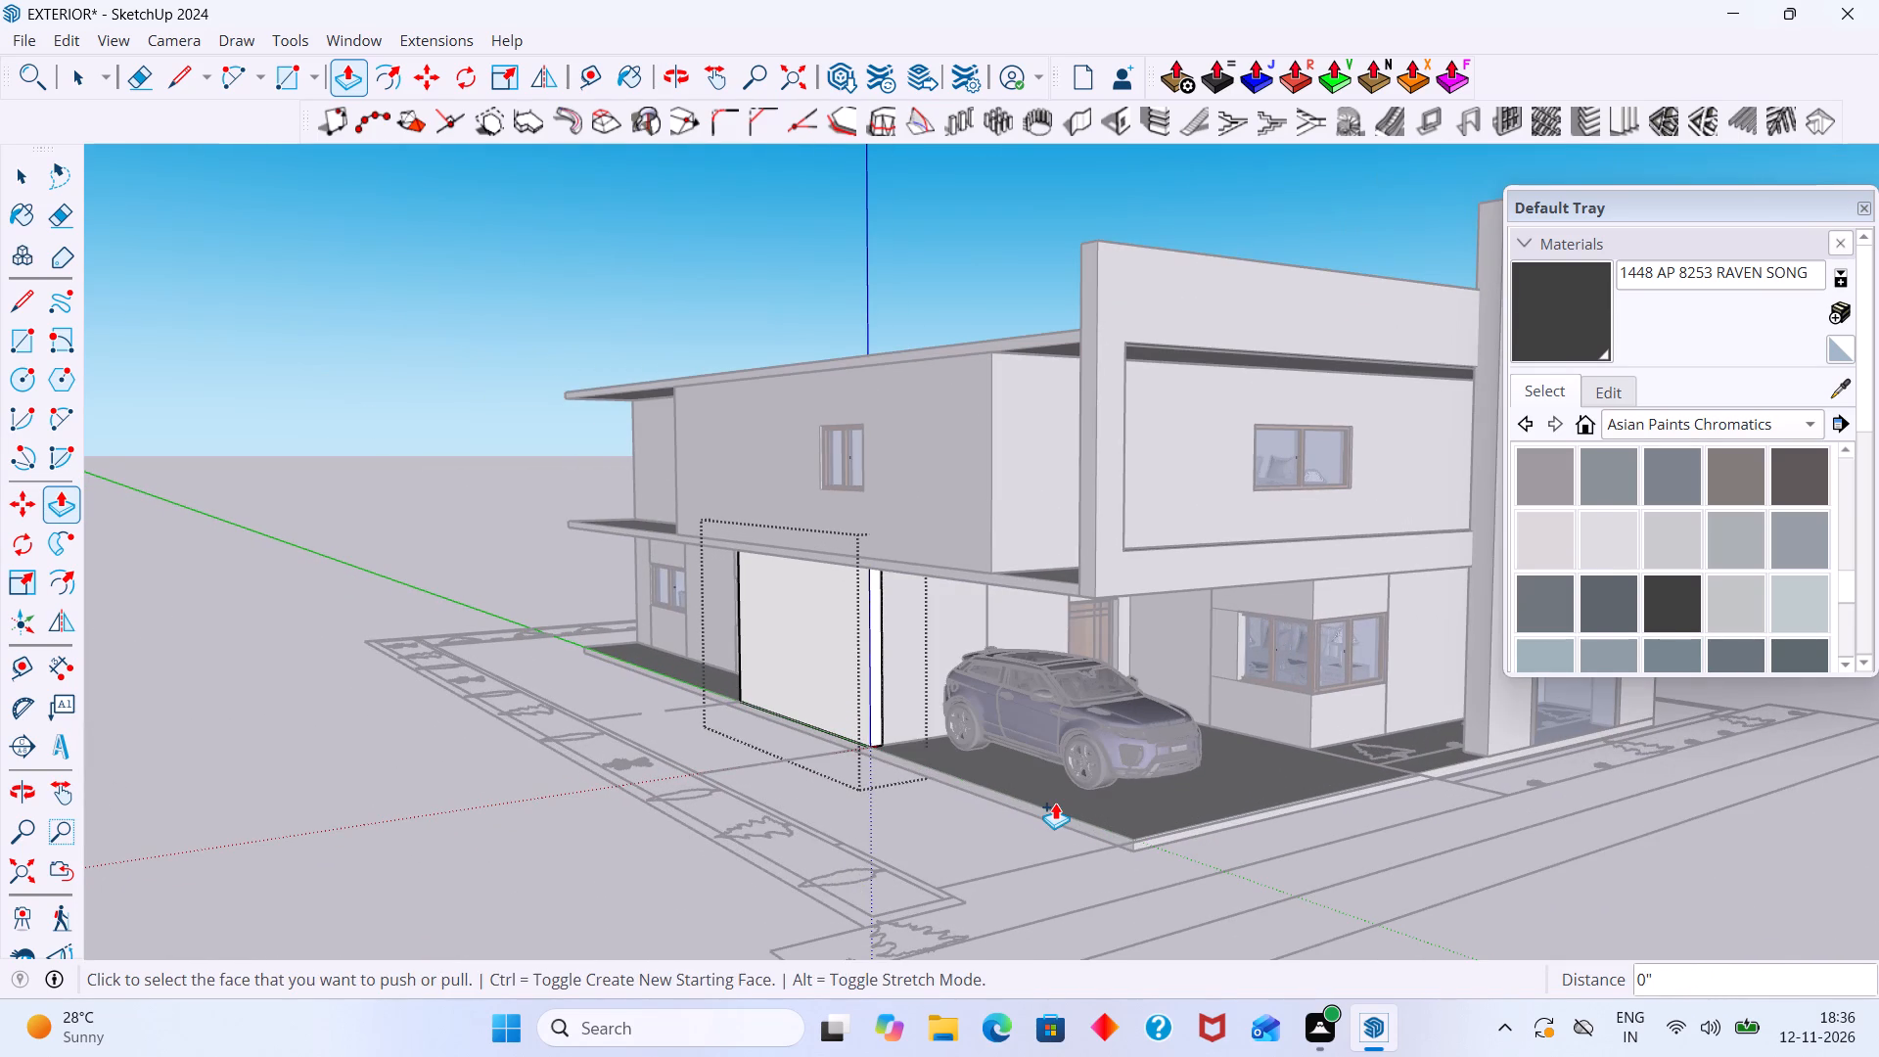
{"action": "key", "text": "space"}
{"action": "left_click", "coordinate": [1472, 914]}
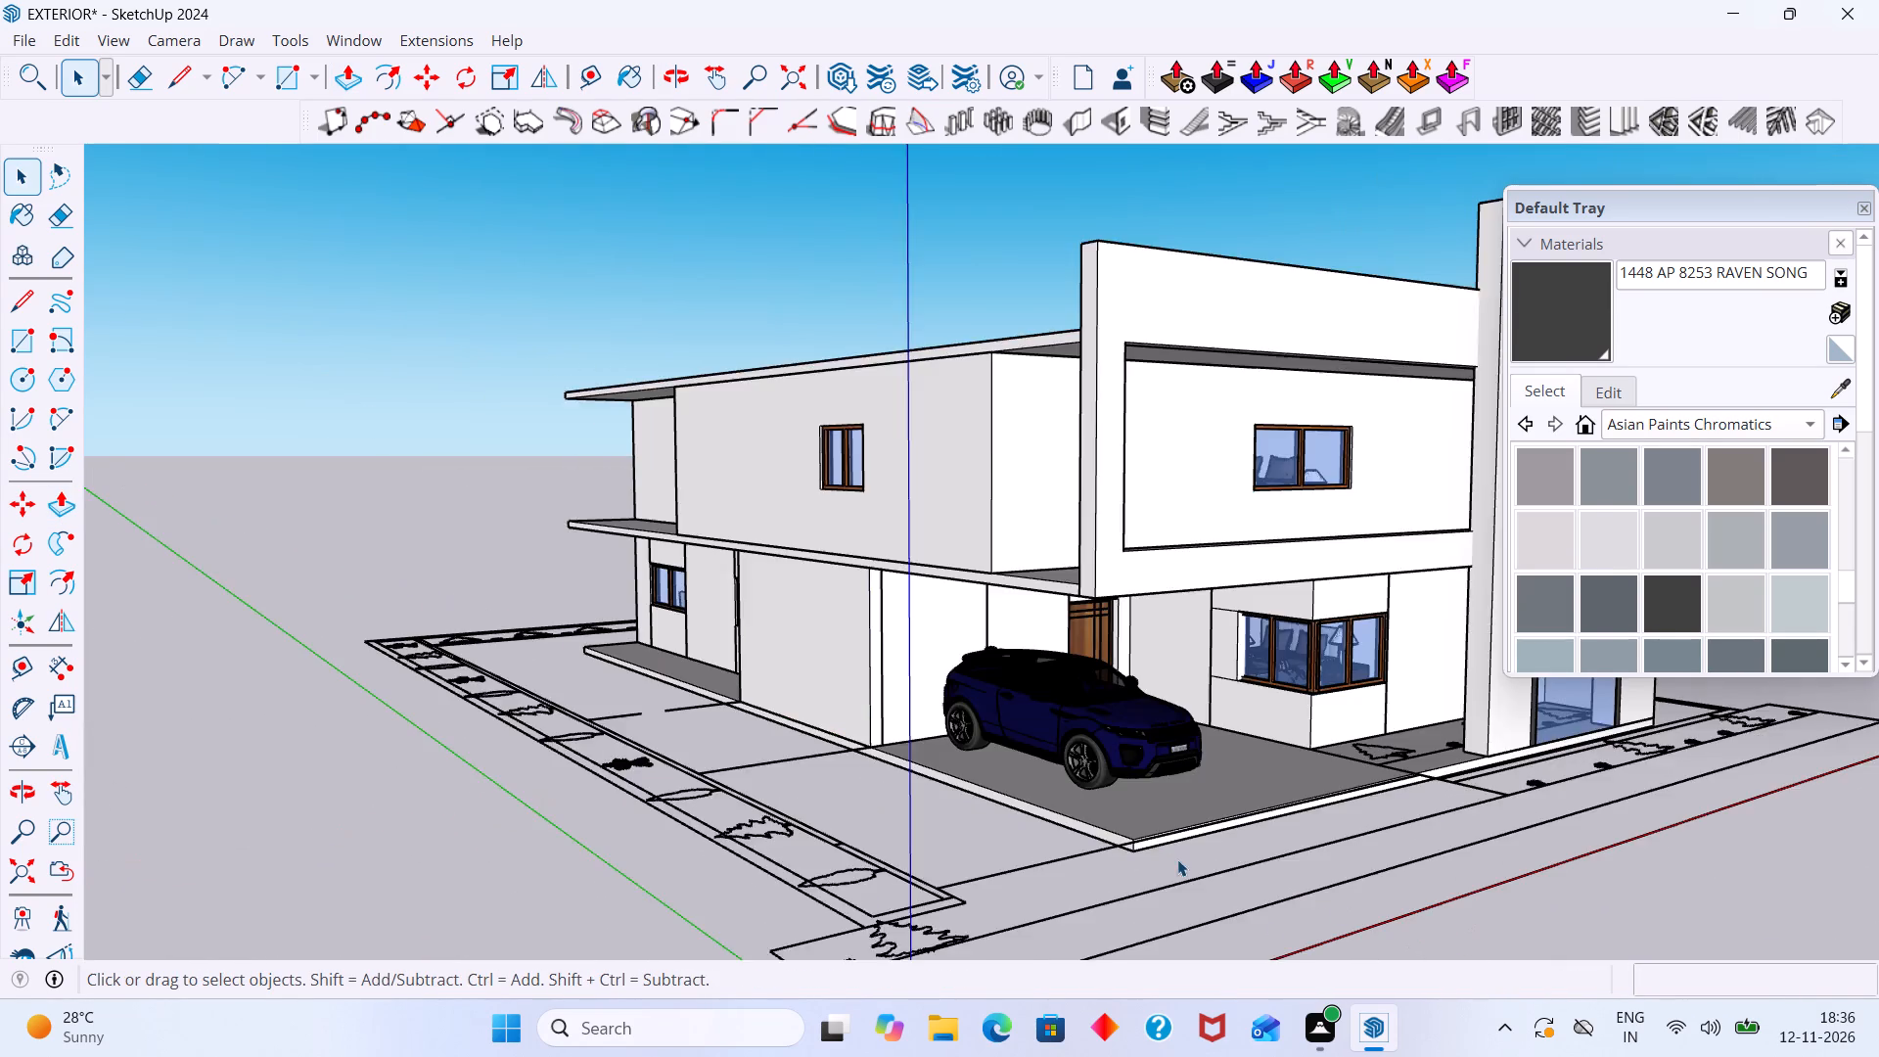
Inside the car porch side wall group, draw a 9" by about 6' 3" rectangle on the wall's front end face, starting at its base corner.
{"action": "scroll", "coordinate": [1177, 859], "scroll_direction": "down", "scroll_amount": 1}
{"action": "middle_click_drag", "start_coordinate": [1029, 803], "coordinate": [807, 778]}
{"action": "scroll", "coordinate": [790, 722], "scroll_direction": "up", "scroll_amount": 12}
{"action": "left_click", "coordinate": [805, 691]}
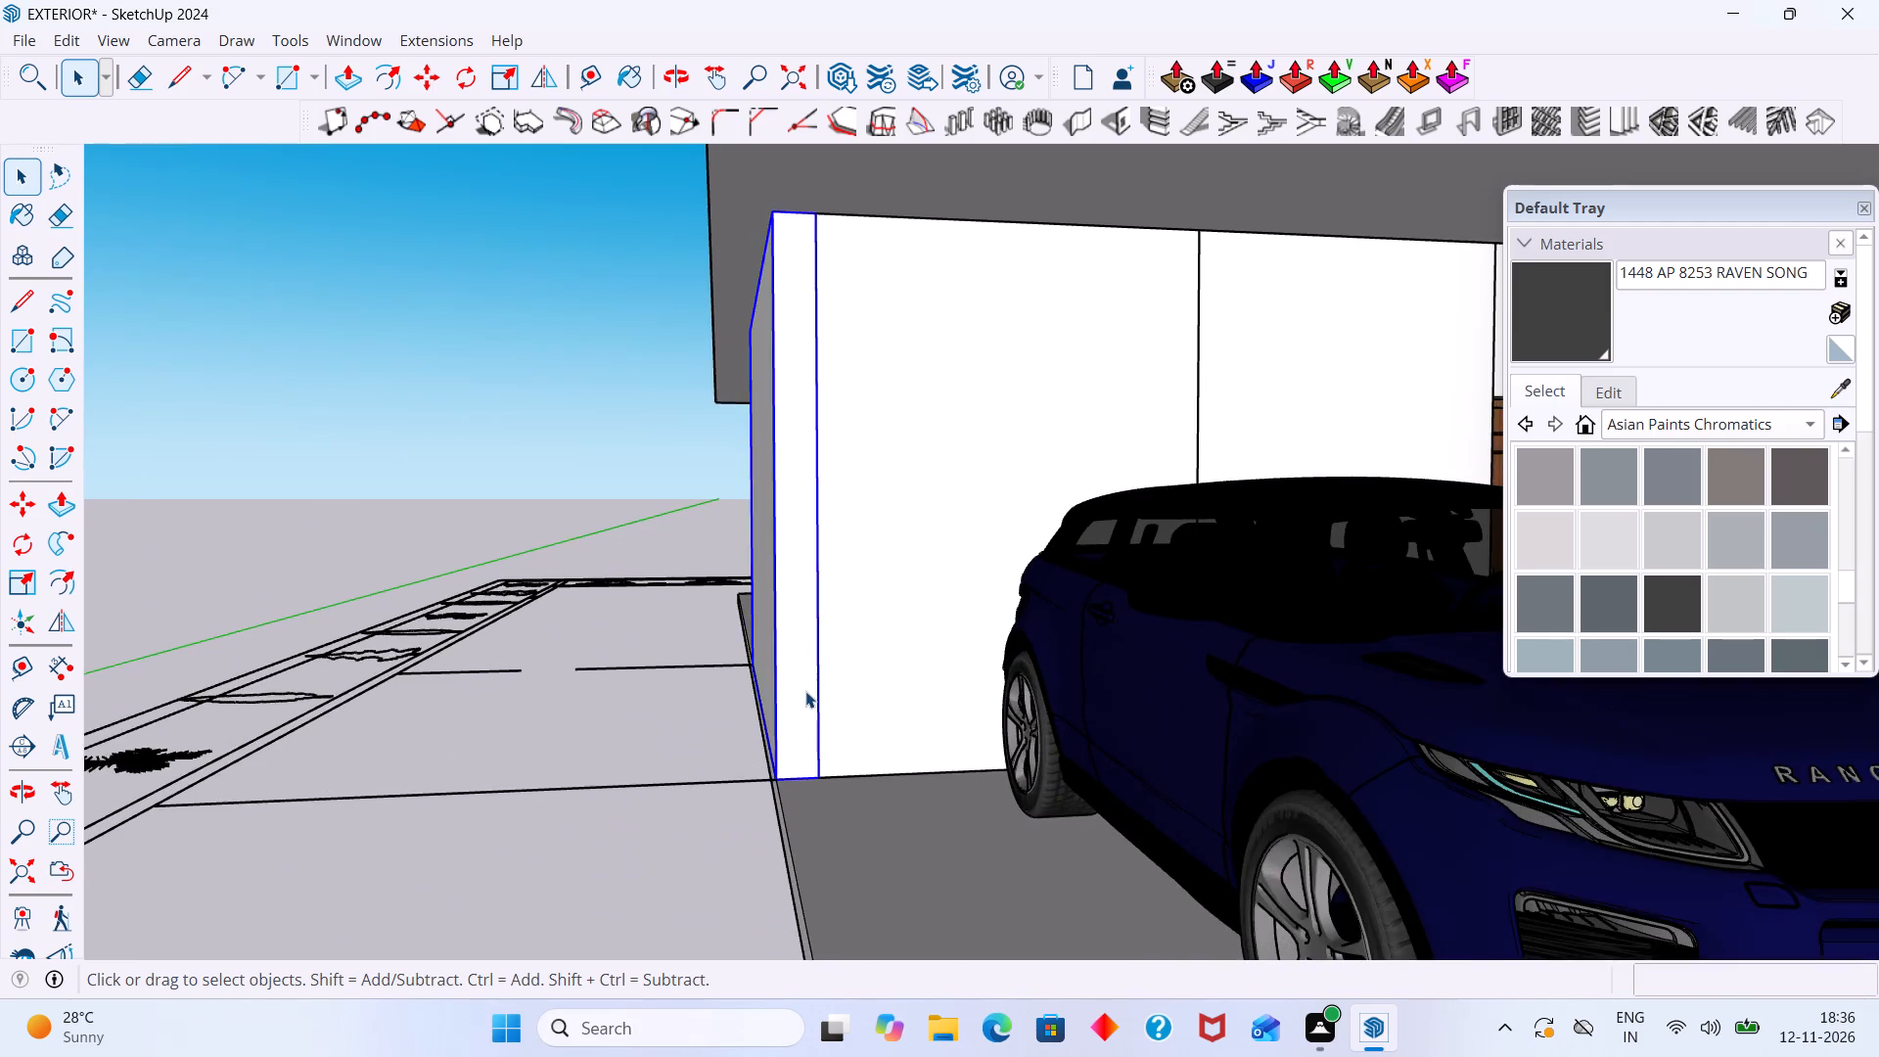
{"action": "scroll", "coordinate": [805, 691], "scroll_direction": "up", "scroll_amount": 4}
{"action": "double_click", "coordinate": [801, 687]}
{"action": "left_click", "coordinate": [796, 694]}
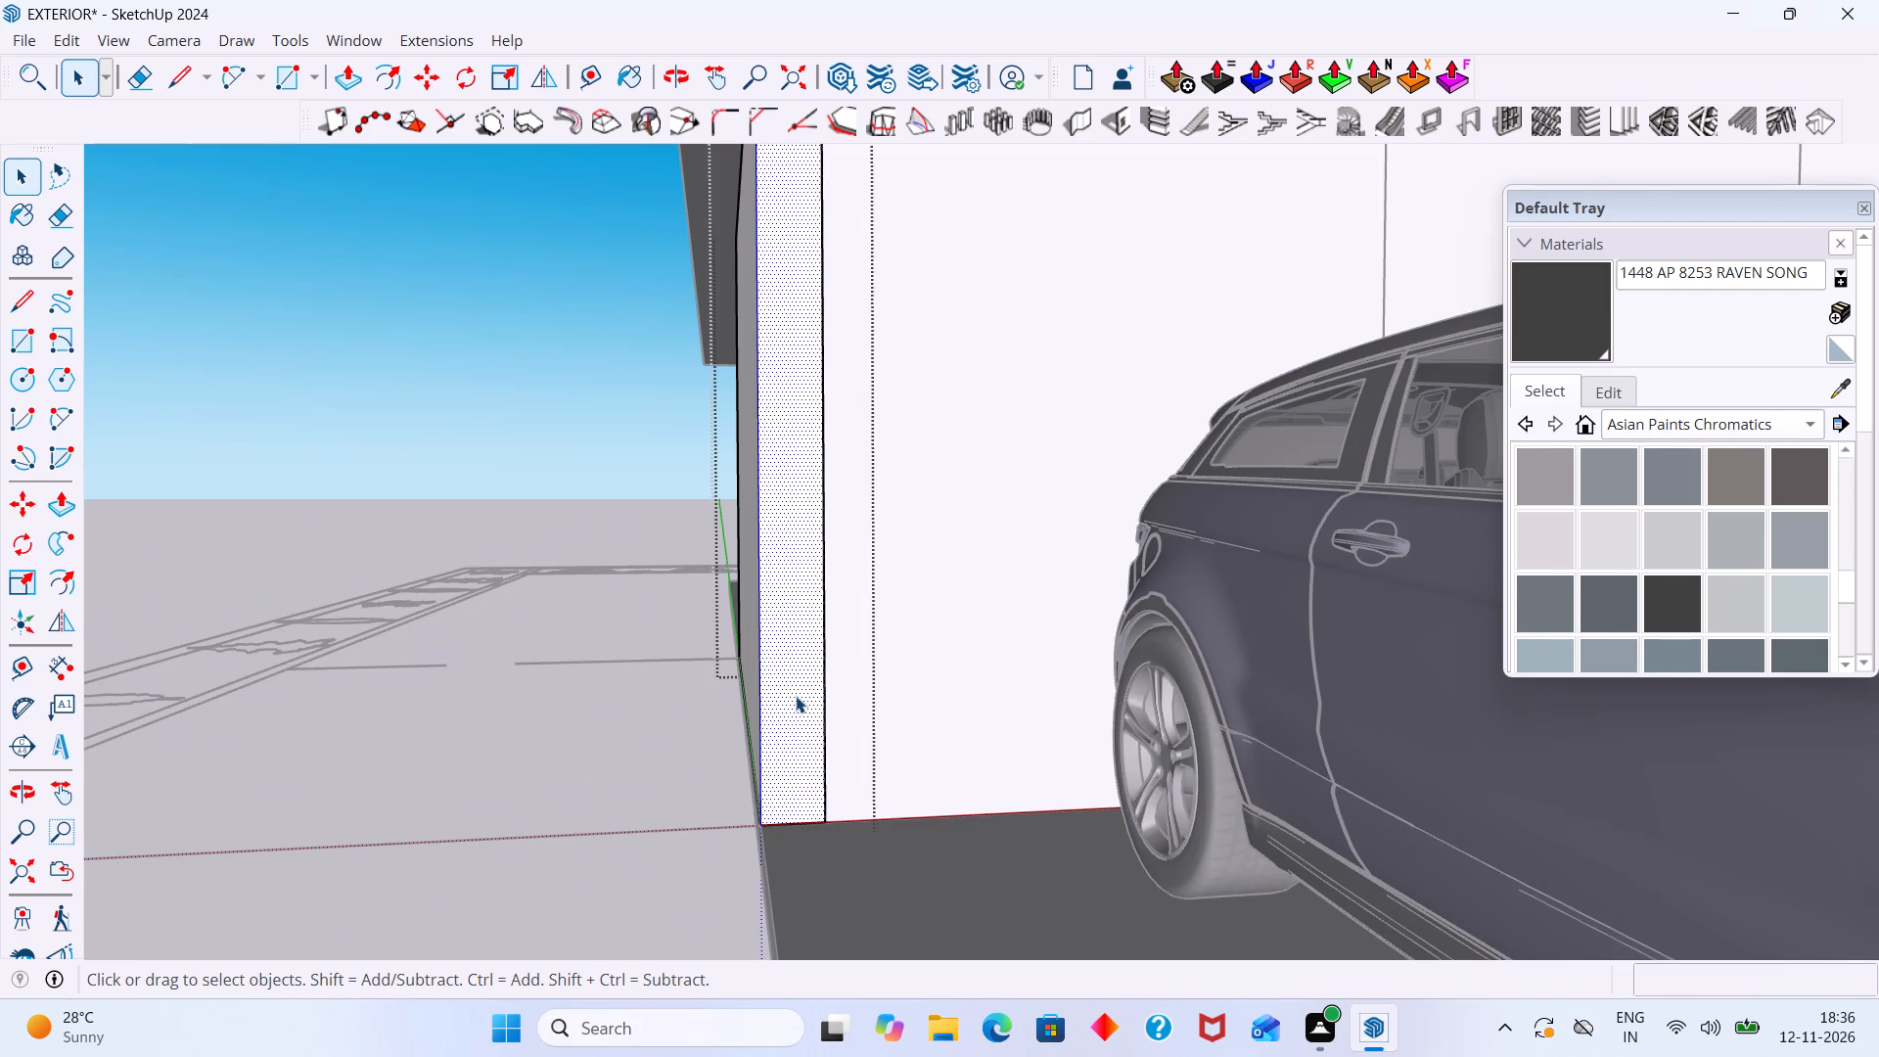
{"action": "key", "text": "r"}
{"action": "left_click", "coordinate": [763, 831]}
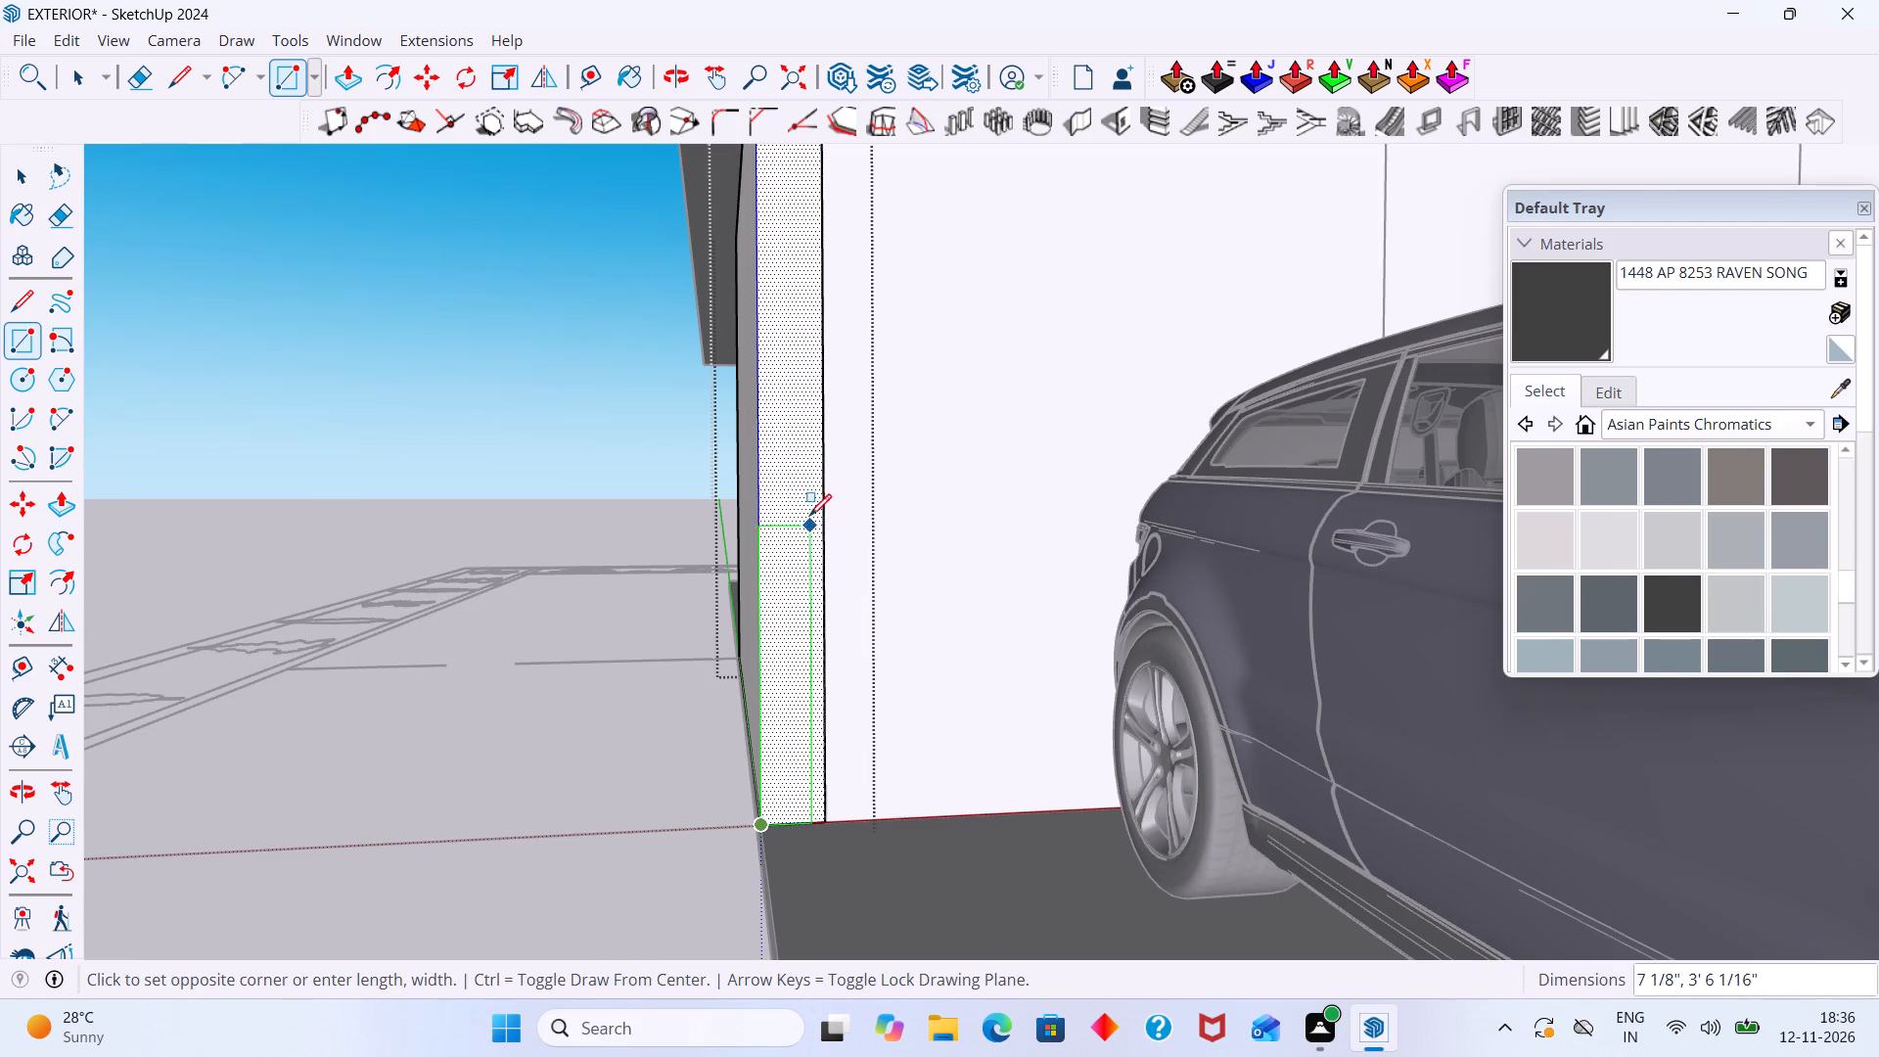
{"action": "scroll", "coordinate": [813, 436], "scroll_direction": "down", "scroll_amount": 5}
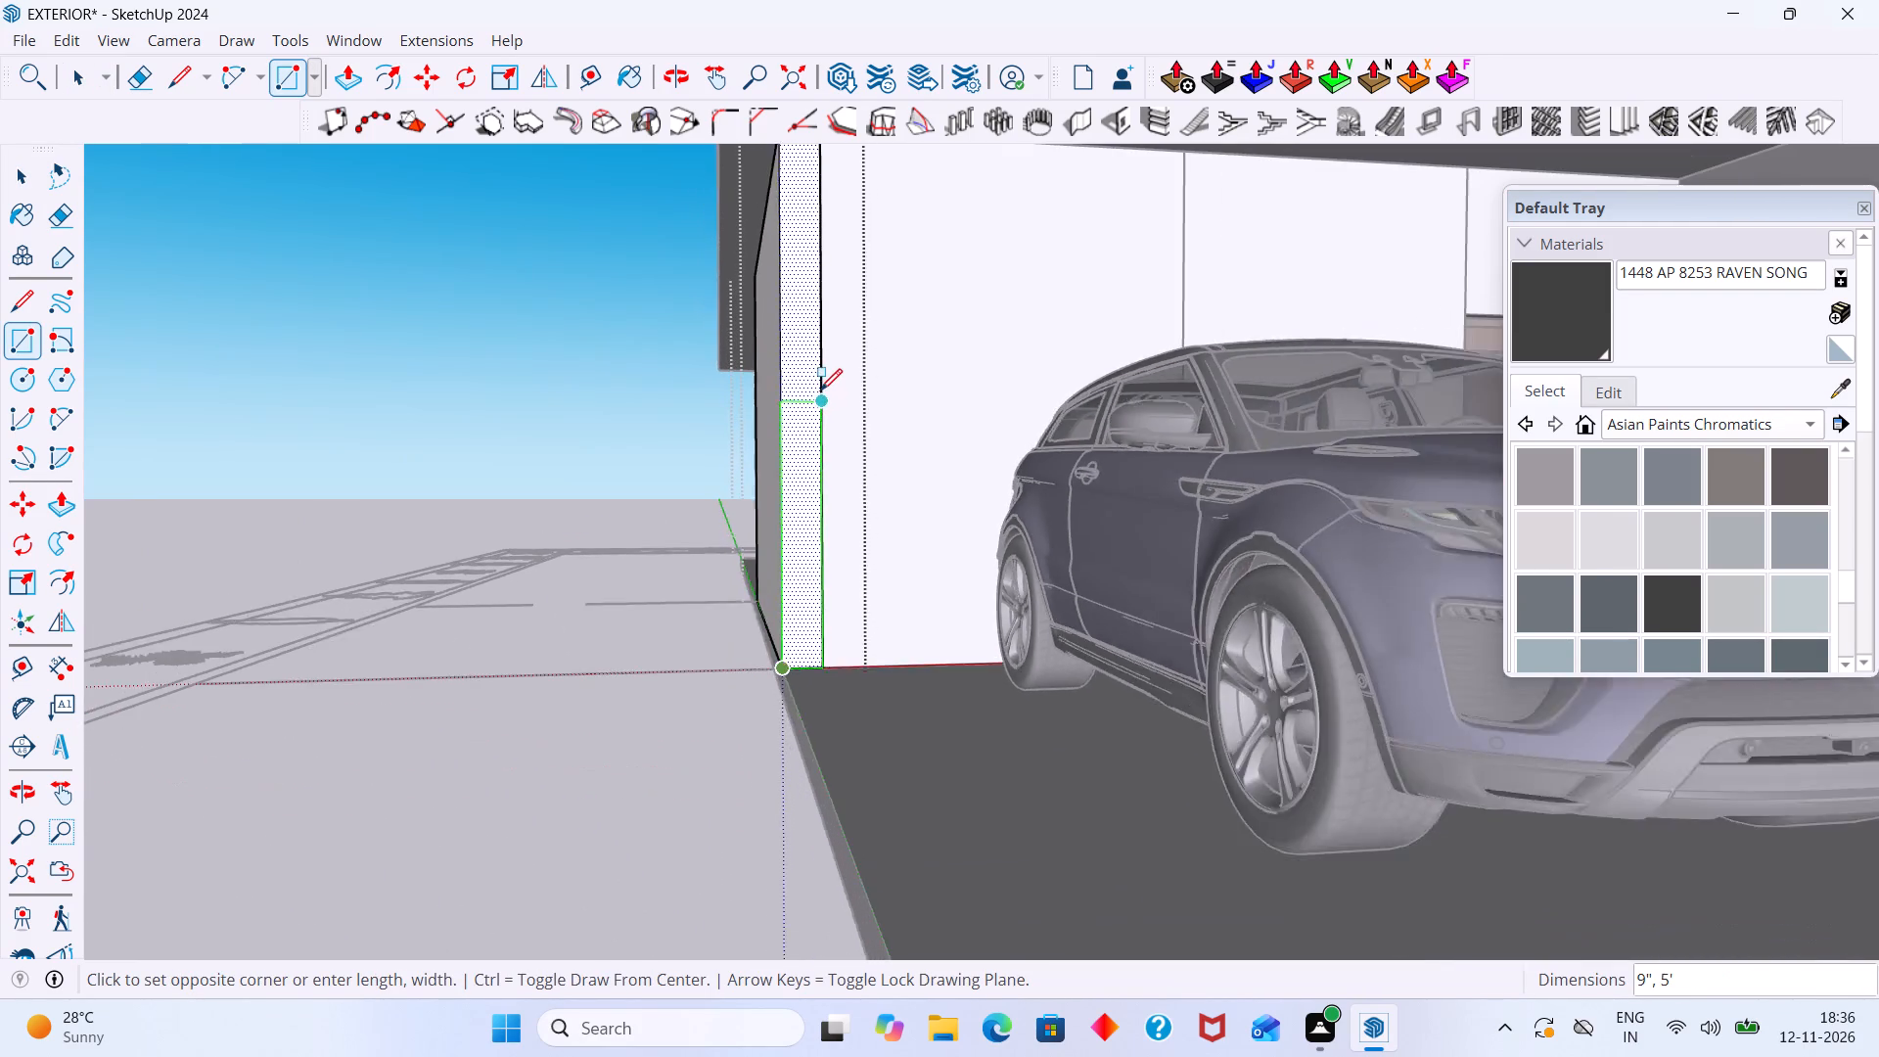
{"action": "scroll", "coordinate": [820, 391], "scroll_direction": "down", "scroll_amount": 3}
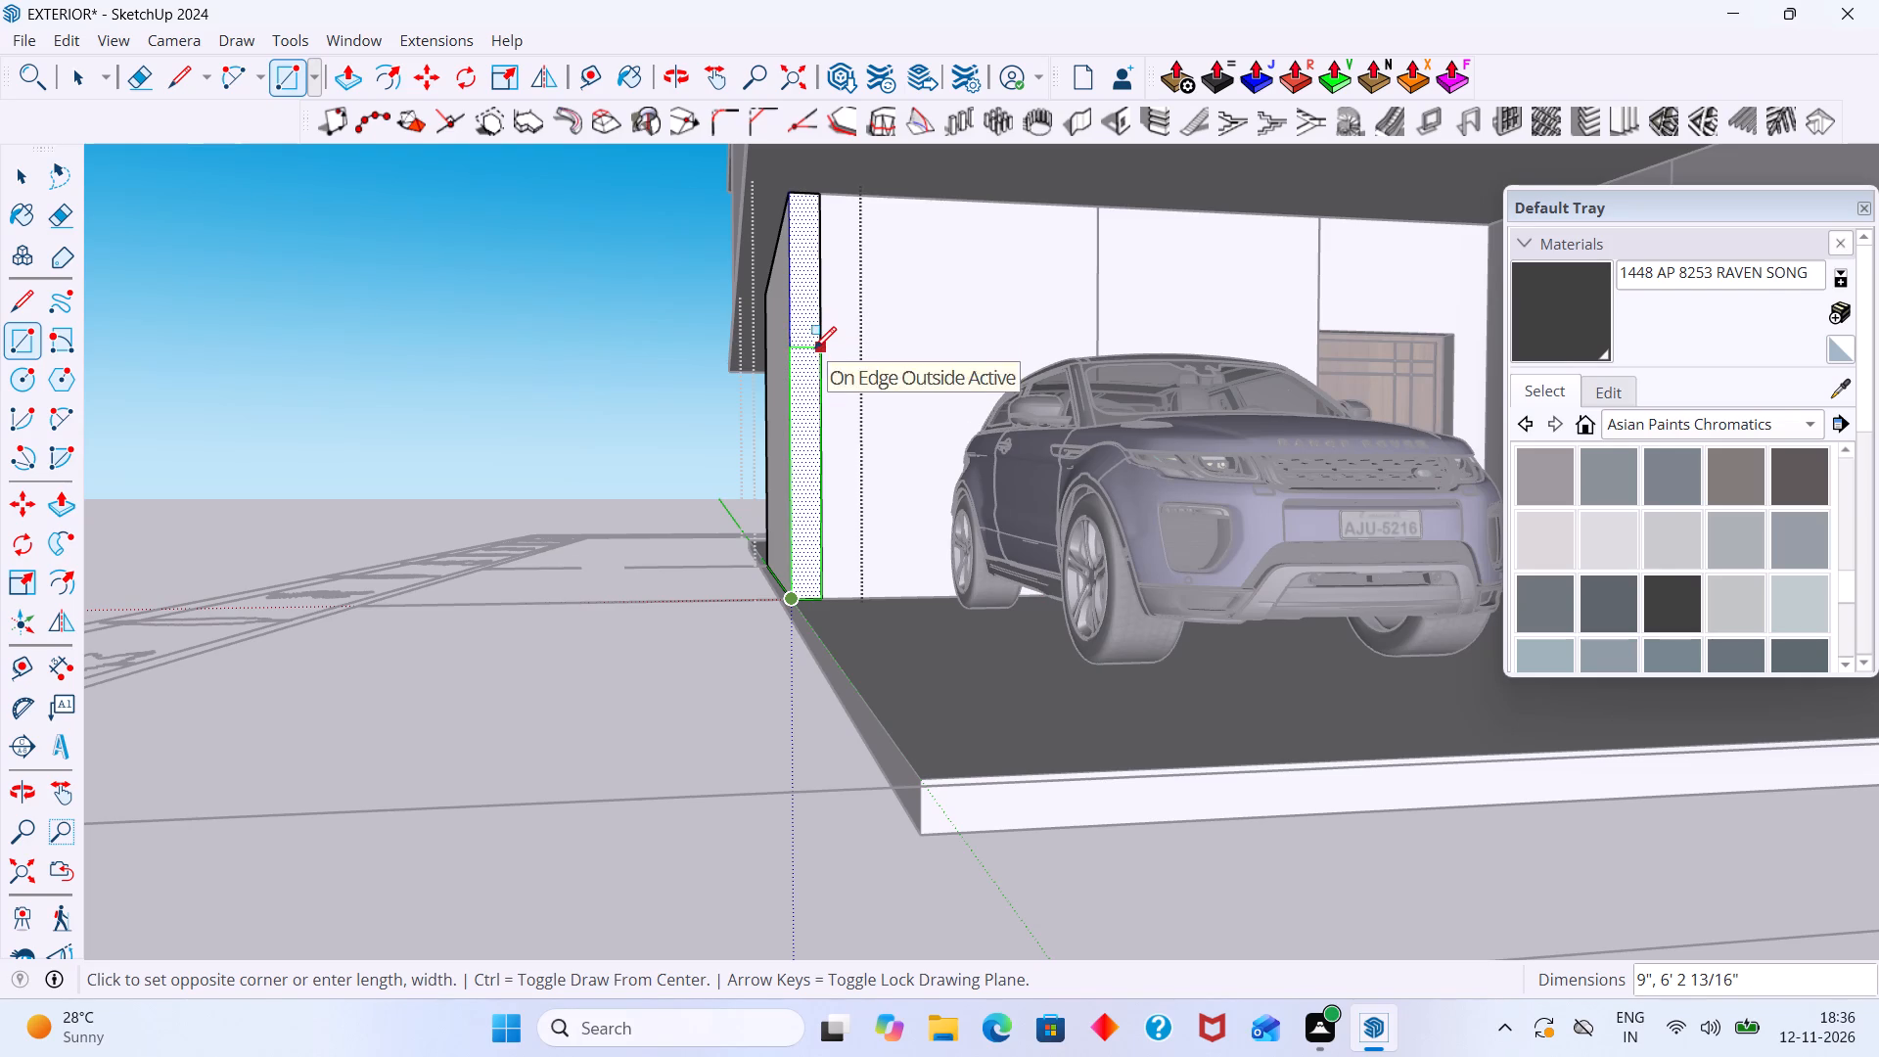
{"action": "left_click", "coordinate": [814, 348]}
{"action": "key", "text": "space"}
Push/Pull the lower rectangle on the wall's end face forward to the porch slab's front edge, forming a low side wall.
{"action": "left_click", "coordinate": [793, 394]}
{"action": "double_click", "coordinate": [807, 396]}
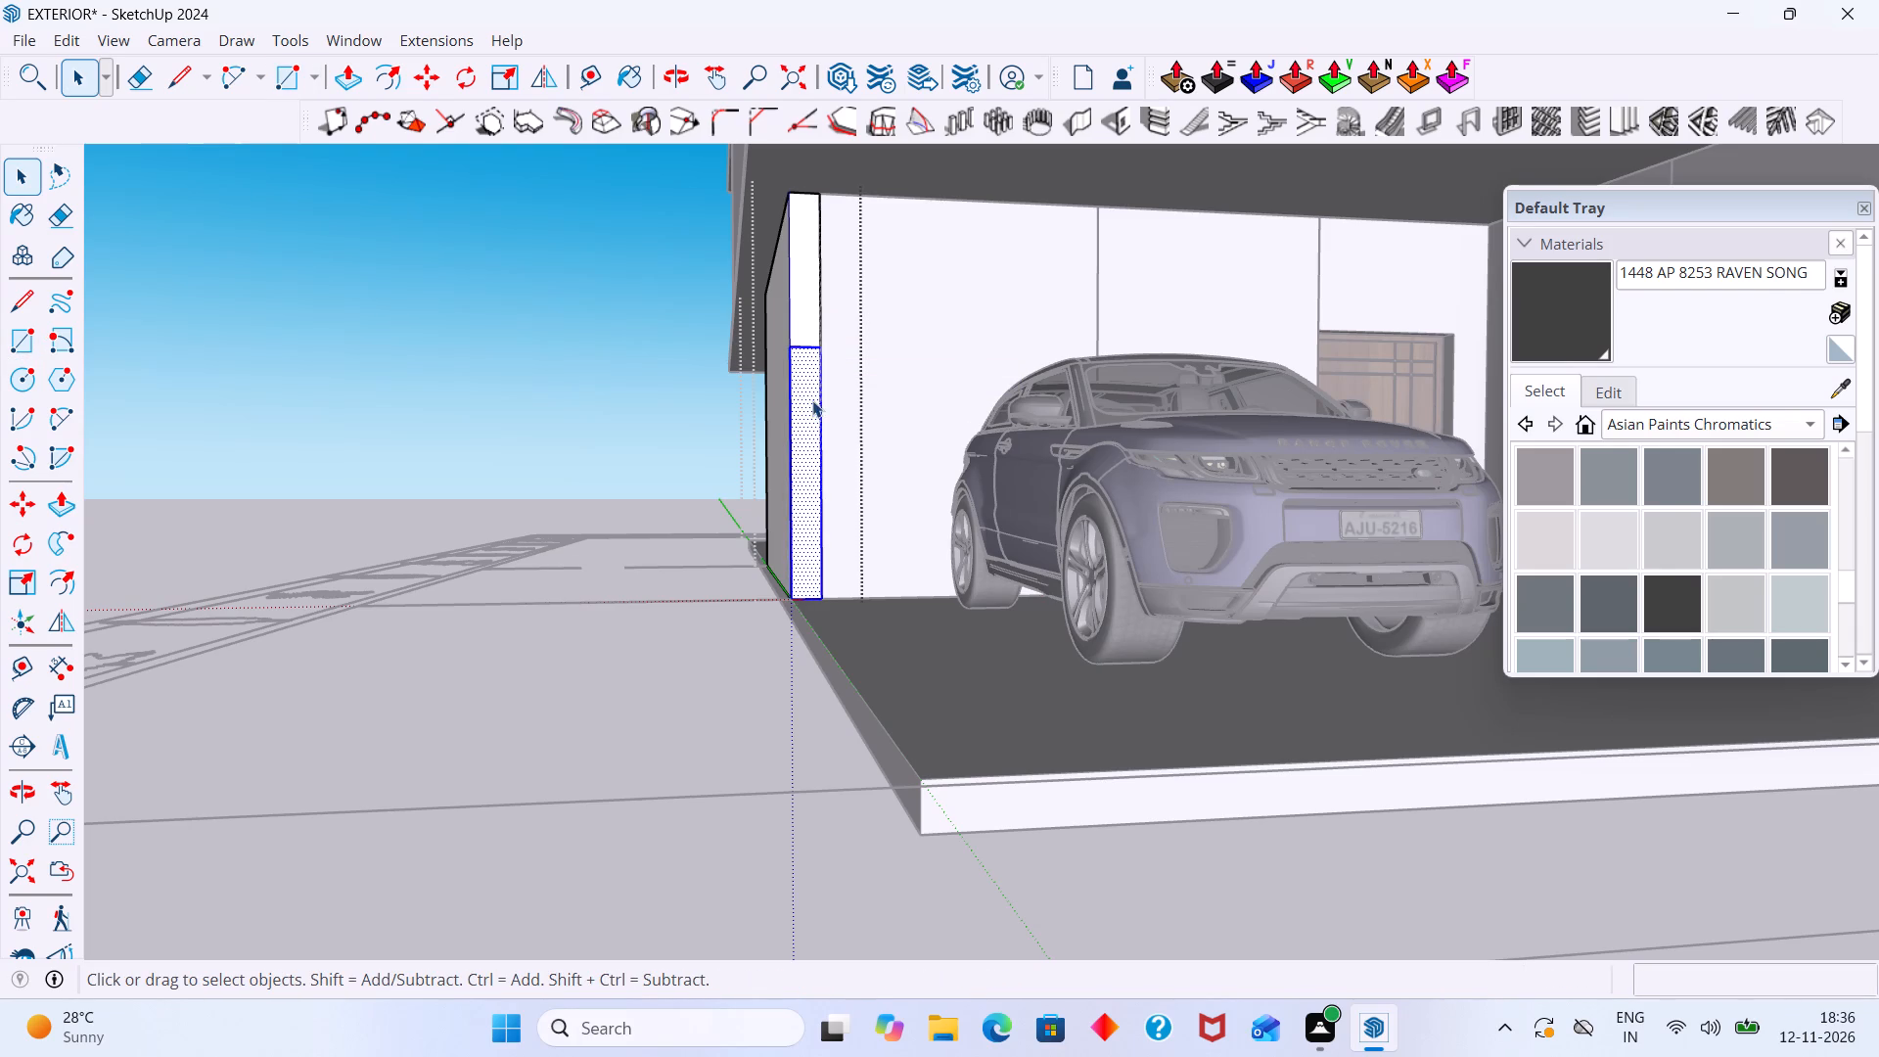
{"action": "key", "text": "p"}
{"action": "left_click", "coordinate": [814, 405]}
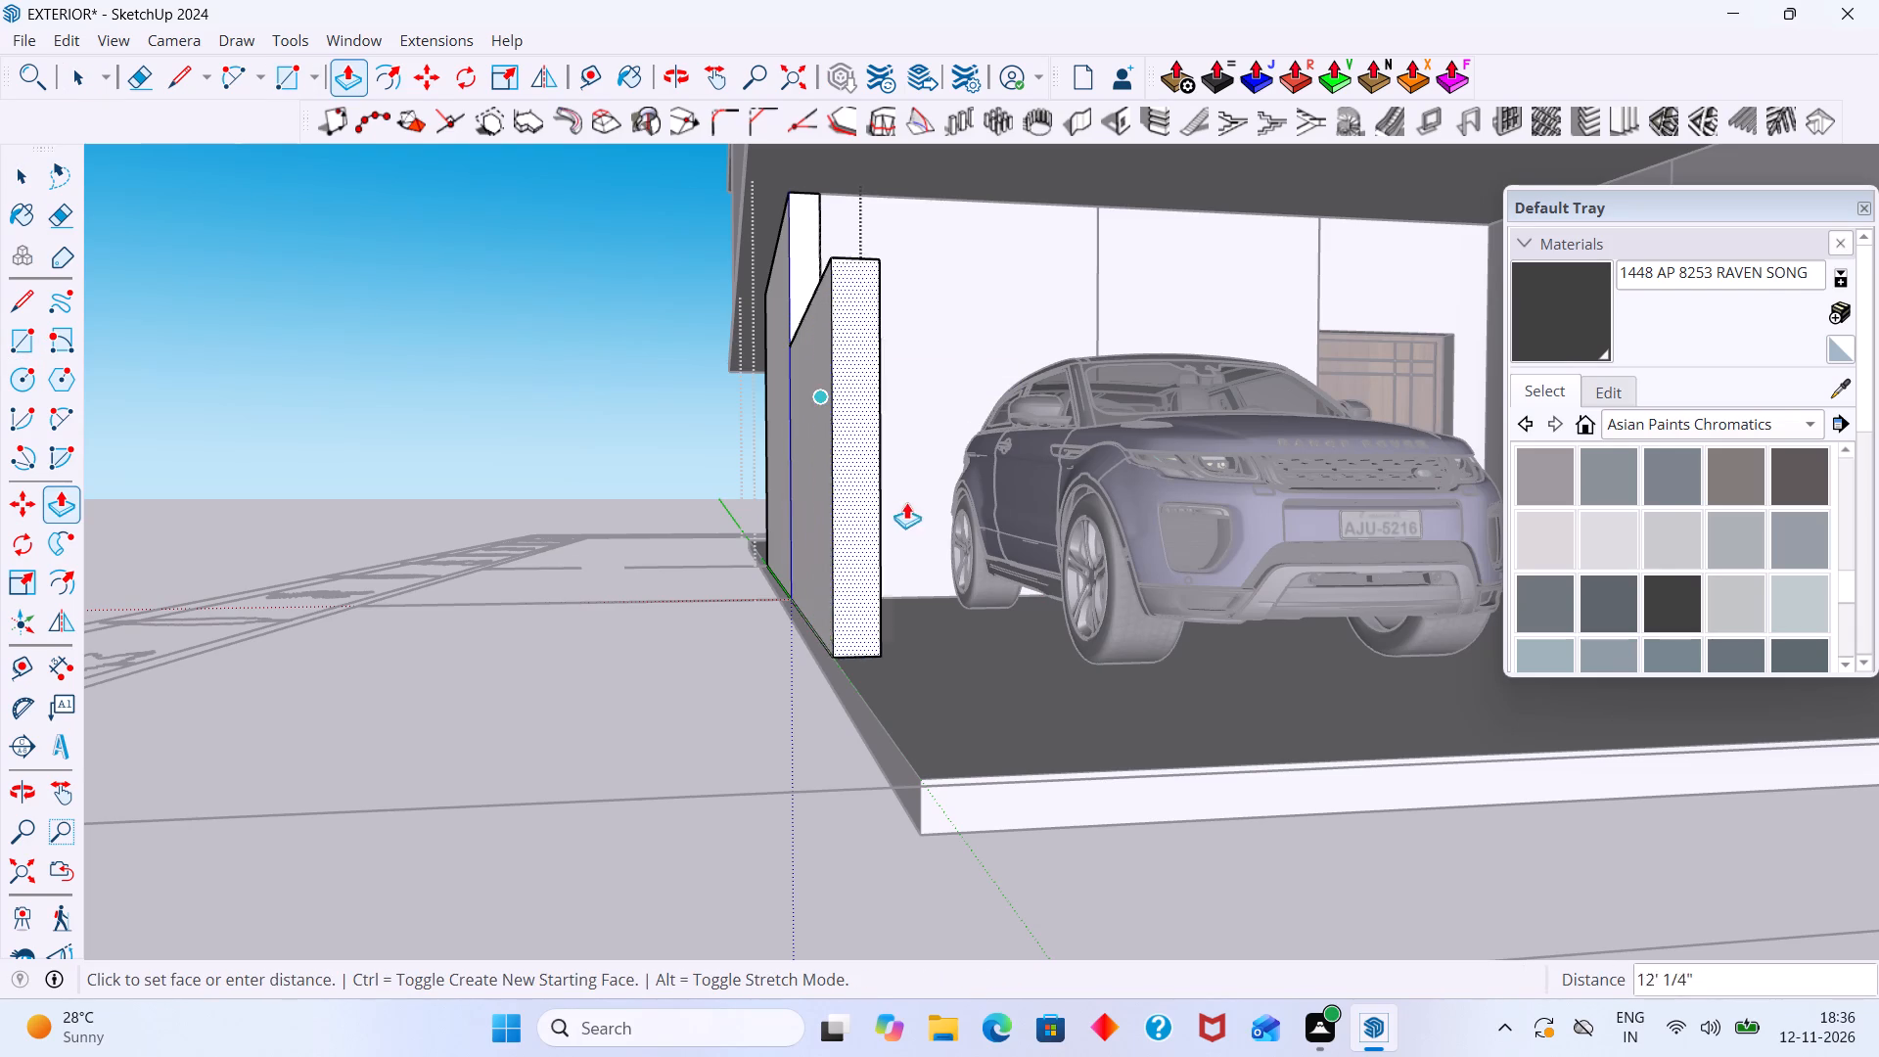
{"action": "scroll", "coordinate": [919, 560], "scroll_direction": "down", "scroll_amount": 3}
{"action": "left_click", "coordinate": [930, 680]}
{"action": "scroll", "coordinate": [934, 684], "scroll_direction": "down", "scroll_amount": 1}
{"action": "key", "text": "space"}
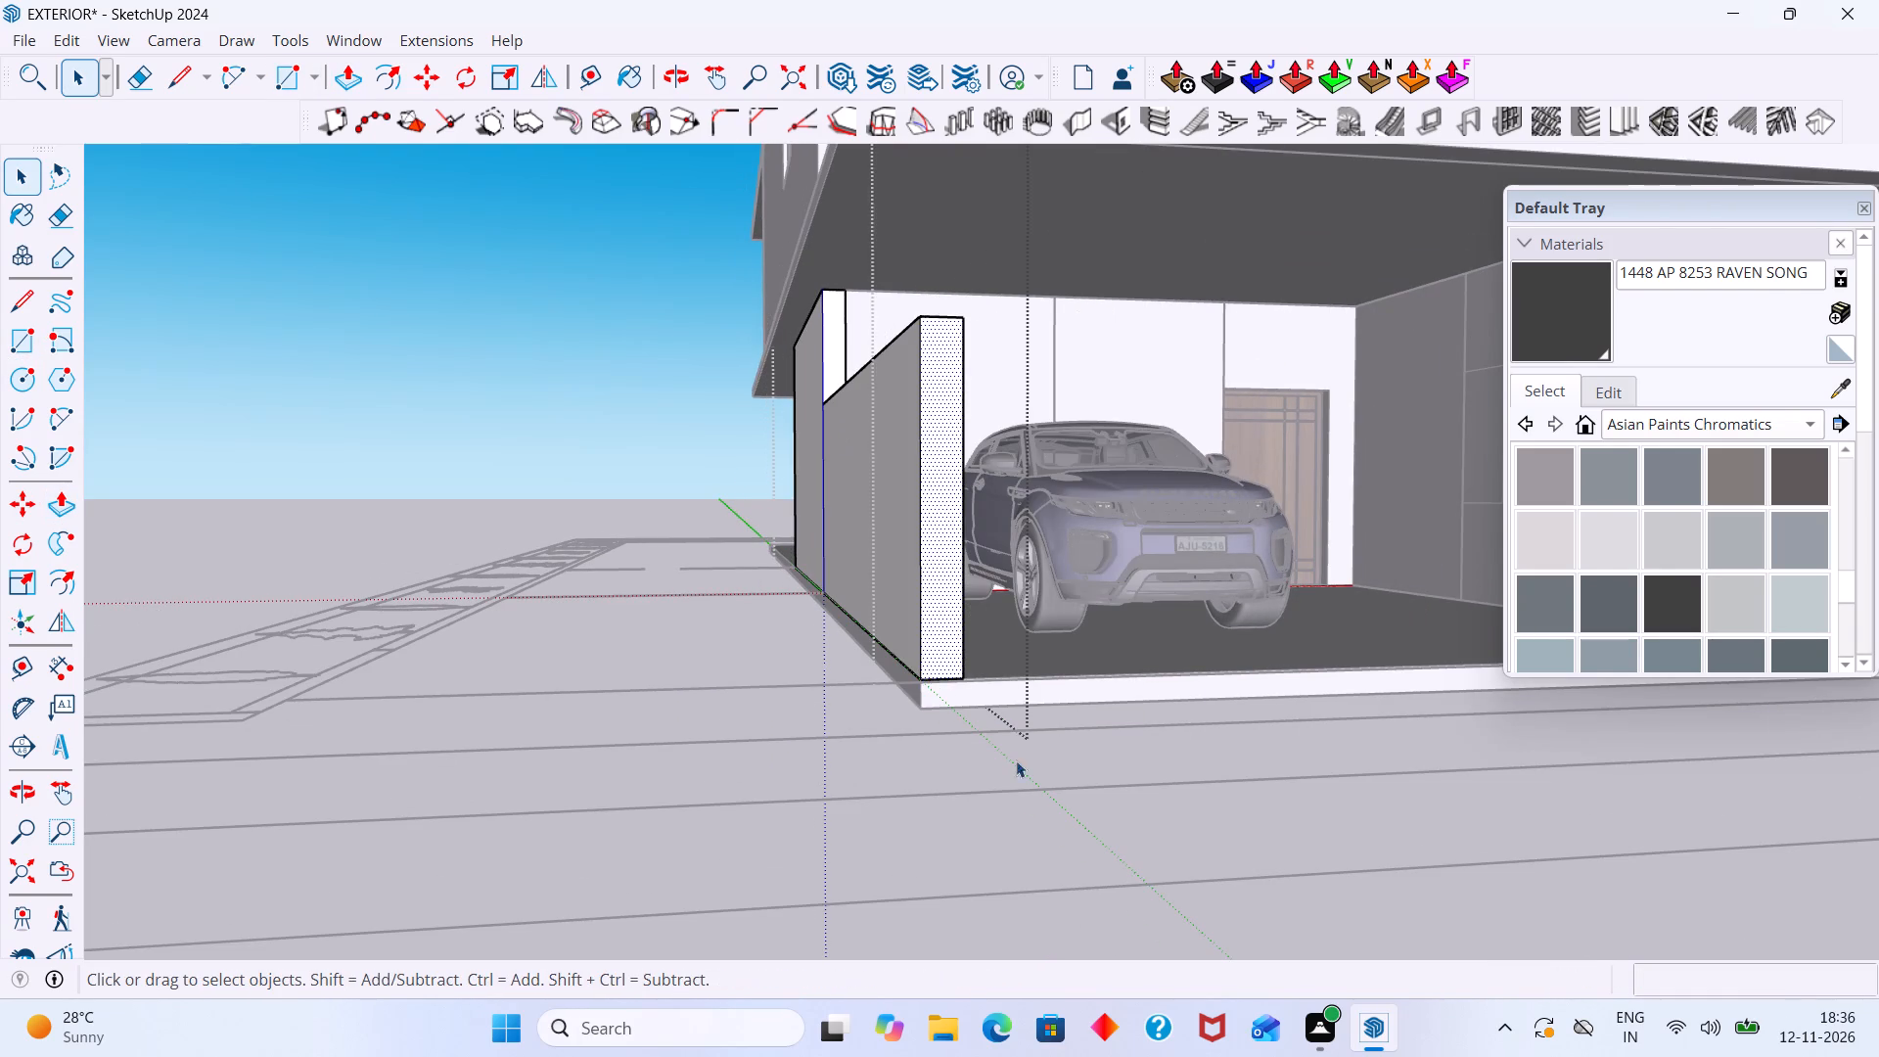
{"action": "left_click", "coordinate": [1025, 777]}
Examine the reference facade's car porch, gate and entrance area against the model's front elevation and arched tower base.
{"action": "scroll", "coordinate": [1021, 760], "scroll_direction": "down", "scroll_amount": 8}
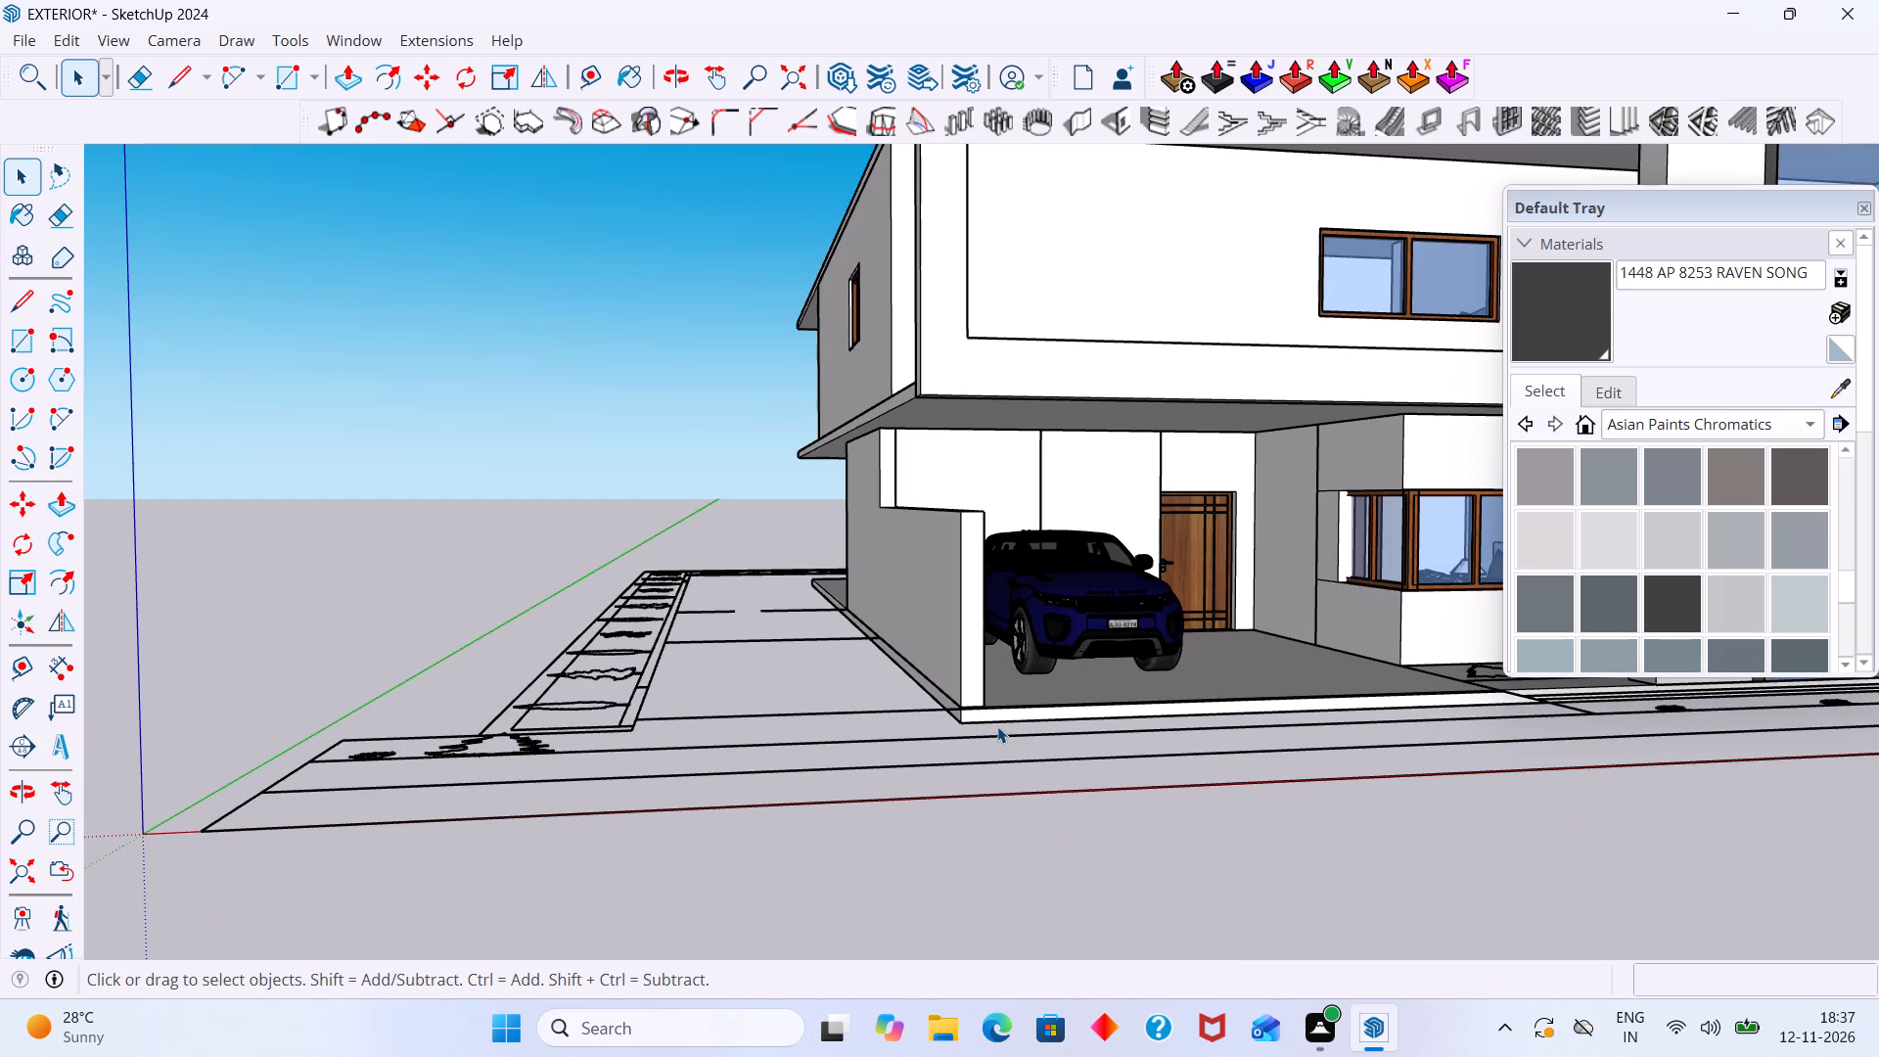
{"action": "scroll", "coordinate": [1076, 714], "scroll_direction": "down", "scroll_amount": 14}
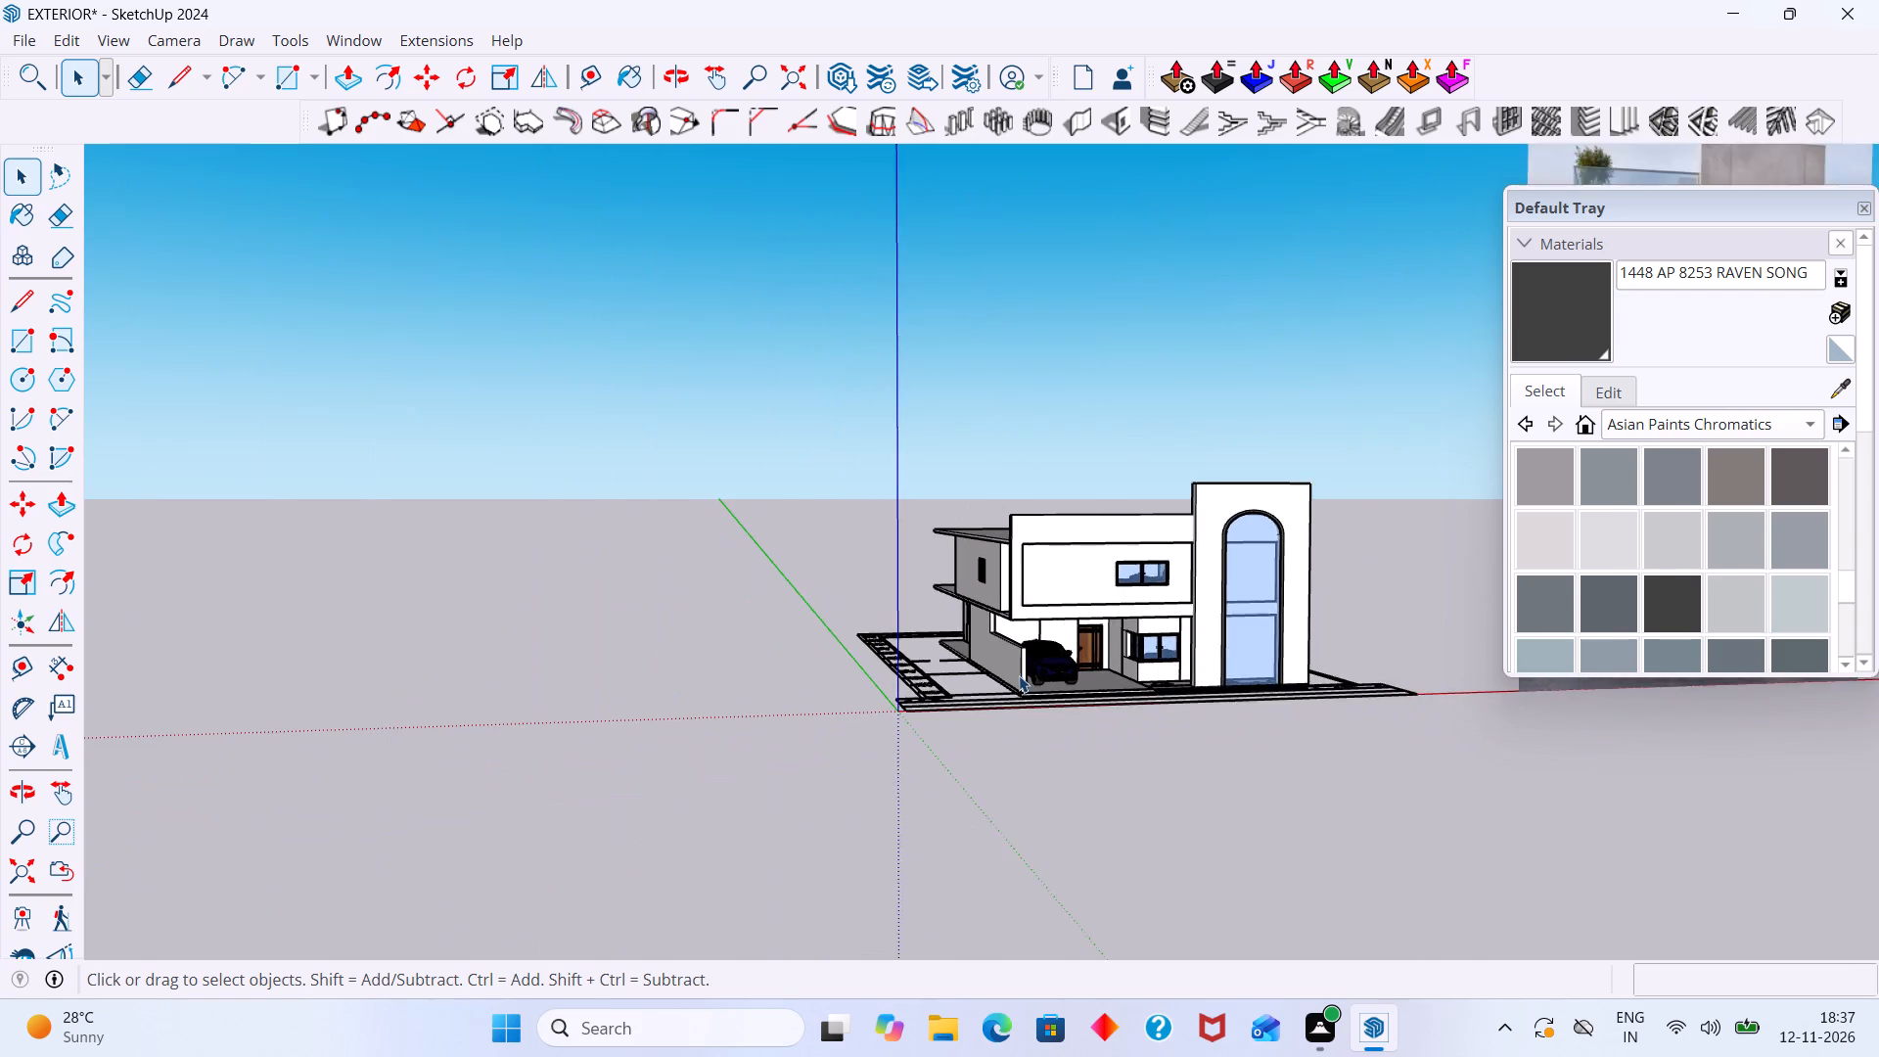
{"action": "scroll", "coordinate": [1019, 675], "scroll_direction": "down", "scroll_amount": 2}
{"action": "middle_click_drag", "start_coordinate": [1020, 672], "coordinate": [650, 656]}
{"action": "scroll", "coordinate": [876, 628], "scroll_direction": "down", "scroll_amount": 4}
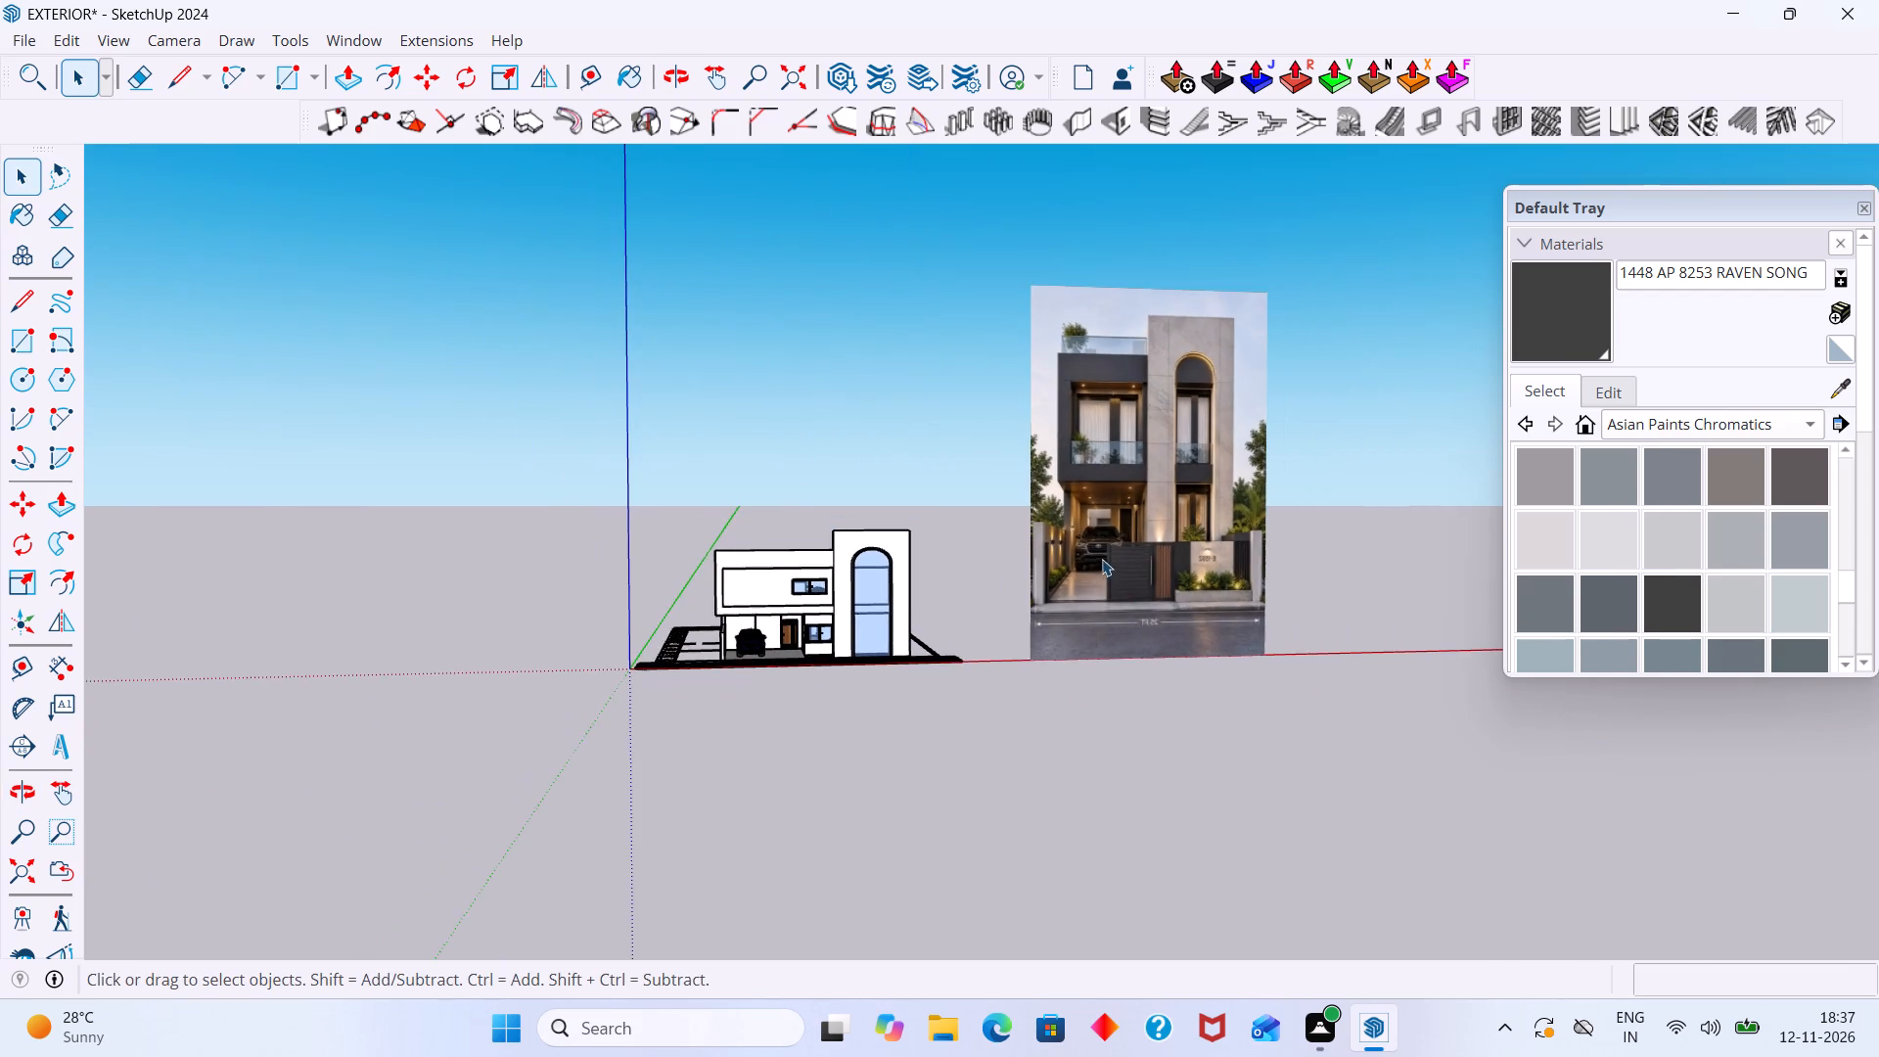
{"action": "middle_click_drag", "start_coordinate": [1107, 558], "coordinate": [1120, 675]}
{"action": "scroll", "coordinate": [1133, 558], "scroll_direction": "up", "scroll_amount": 8}
{"action": "middle_click_drag", "start_coordinate": [927, 626], "coordinate": [1105, 561]}
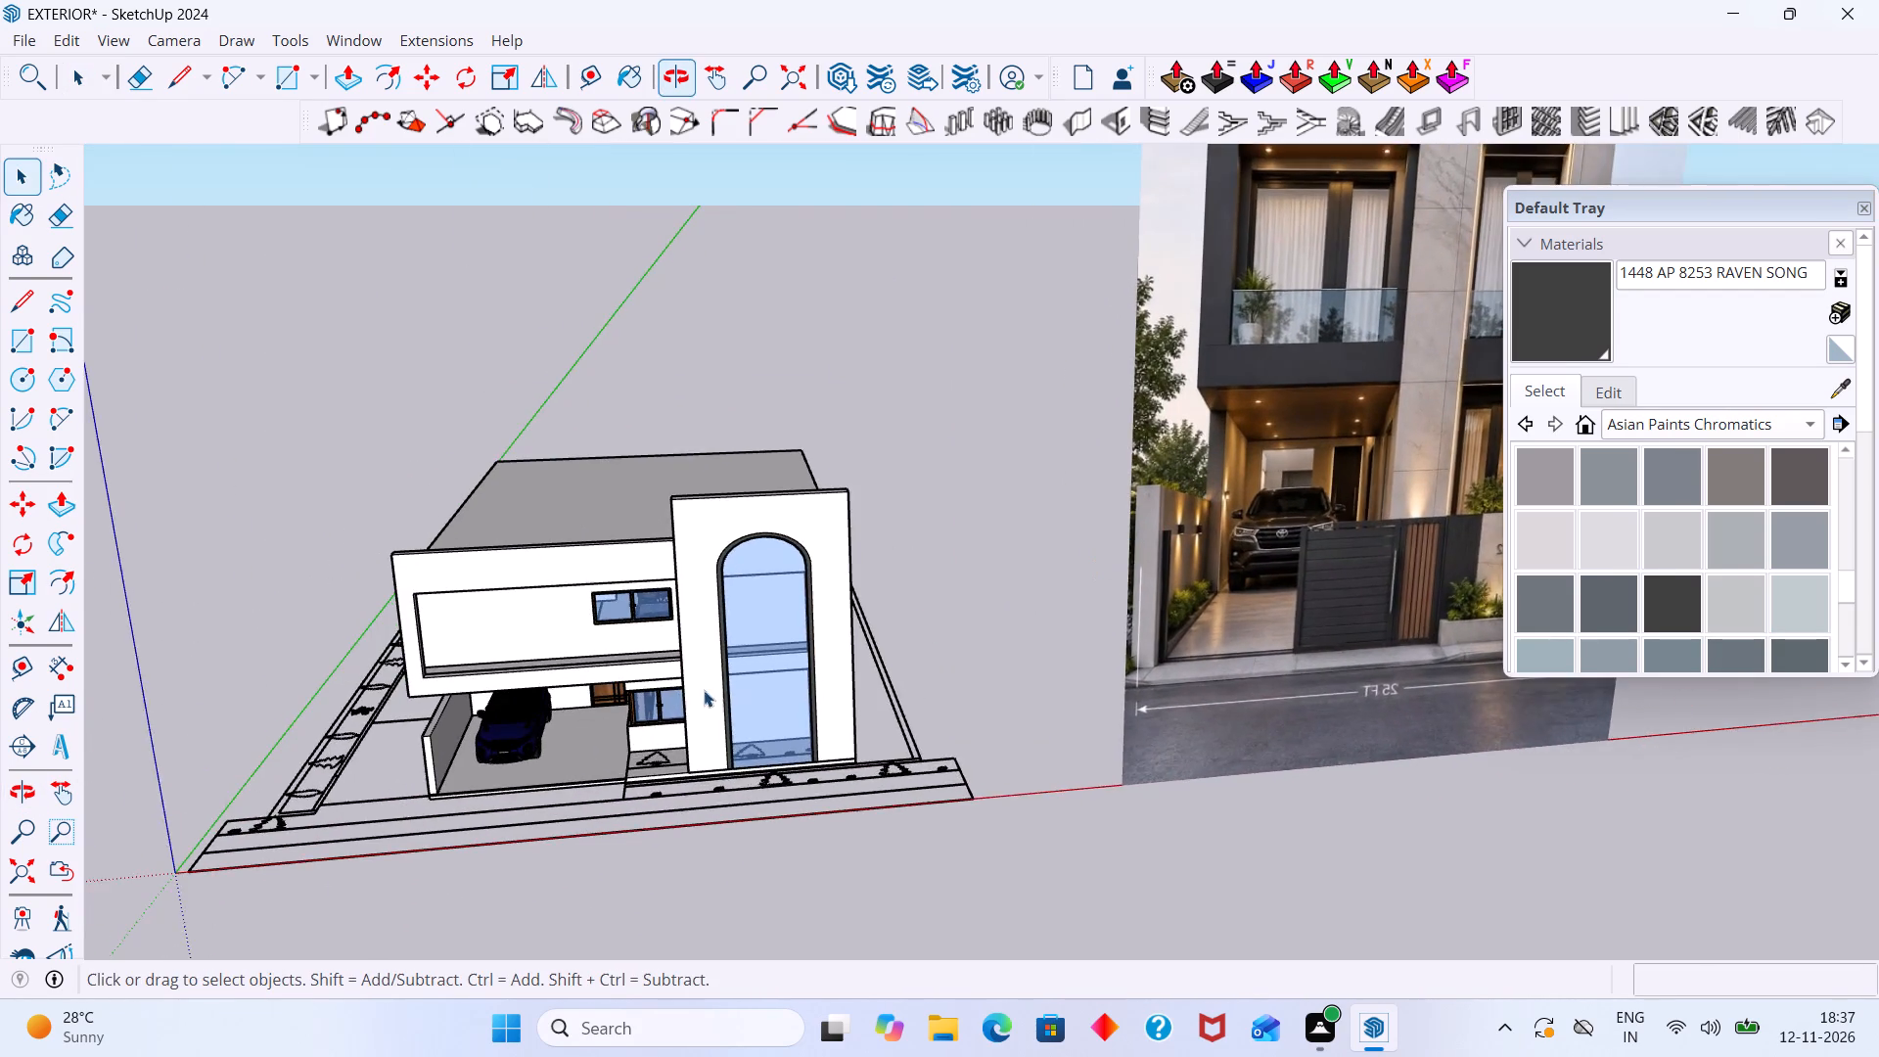
{"action": "scroll", "coordinate": [658, 700], "scroll_direction": "up", "scroll_amount": 3}
{"action": "scroll", "coordinate": [728, 679], "scroll_direction": "down", "scroll_amount": 5}
{"action": "middle_click_drag", "start_coordinate": [766, 693], "coordinate": [588, 677]}
{"action": "scroll", "coordinate": [702, 650], "scroll_direction": "down", "scroll_amount": 7}
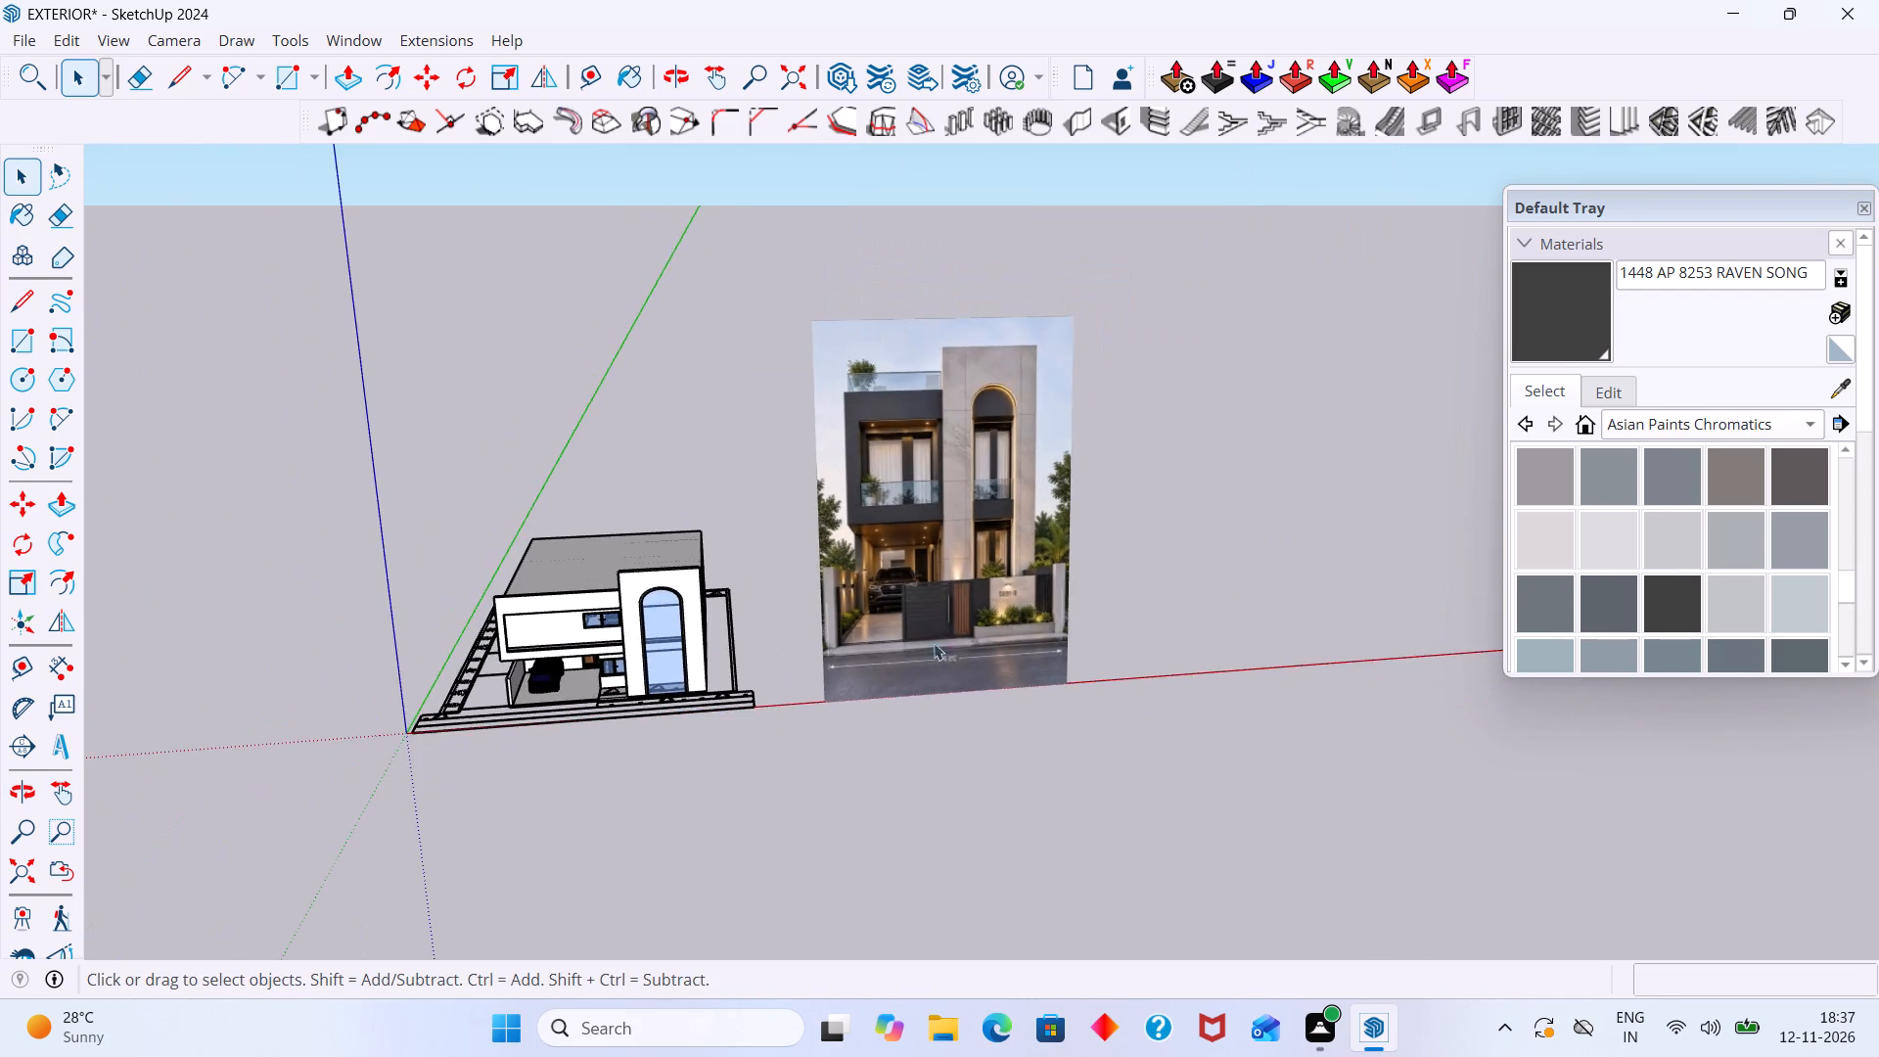
{"action": "scroll", "coordinate": [981, 521], "scroll_direction": "up", "scroll_amount": 7}
{"action": "scroll", "coordinate": [996, 483], "scroll_direction": "down", "scroll_amount": 4}
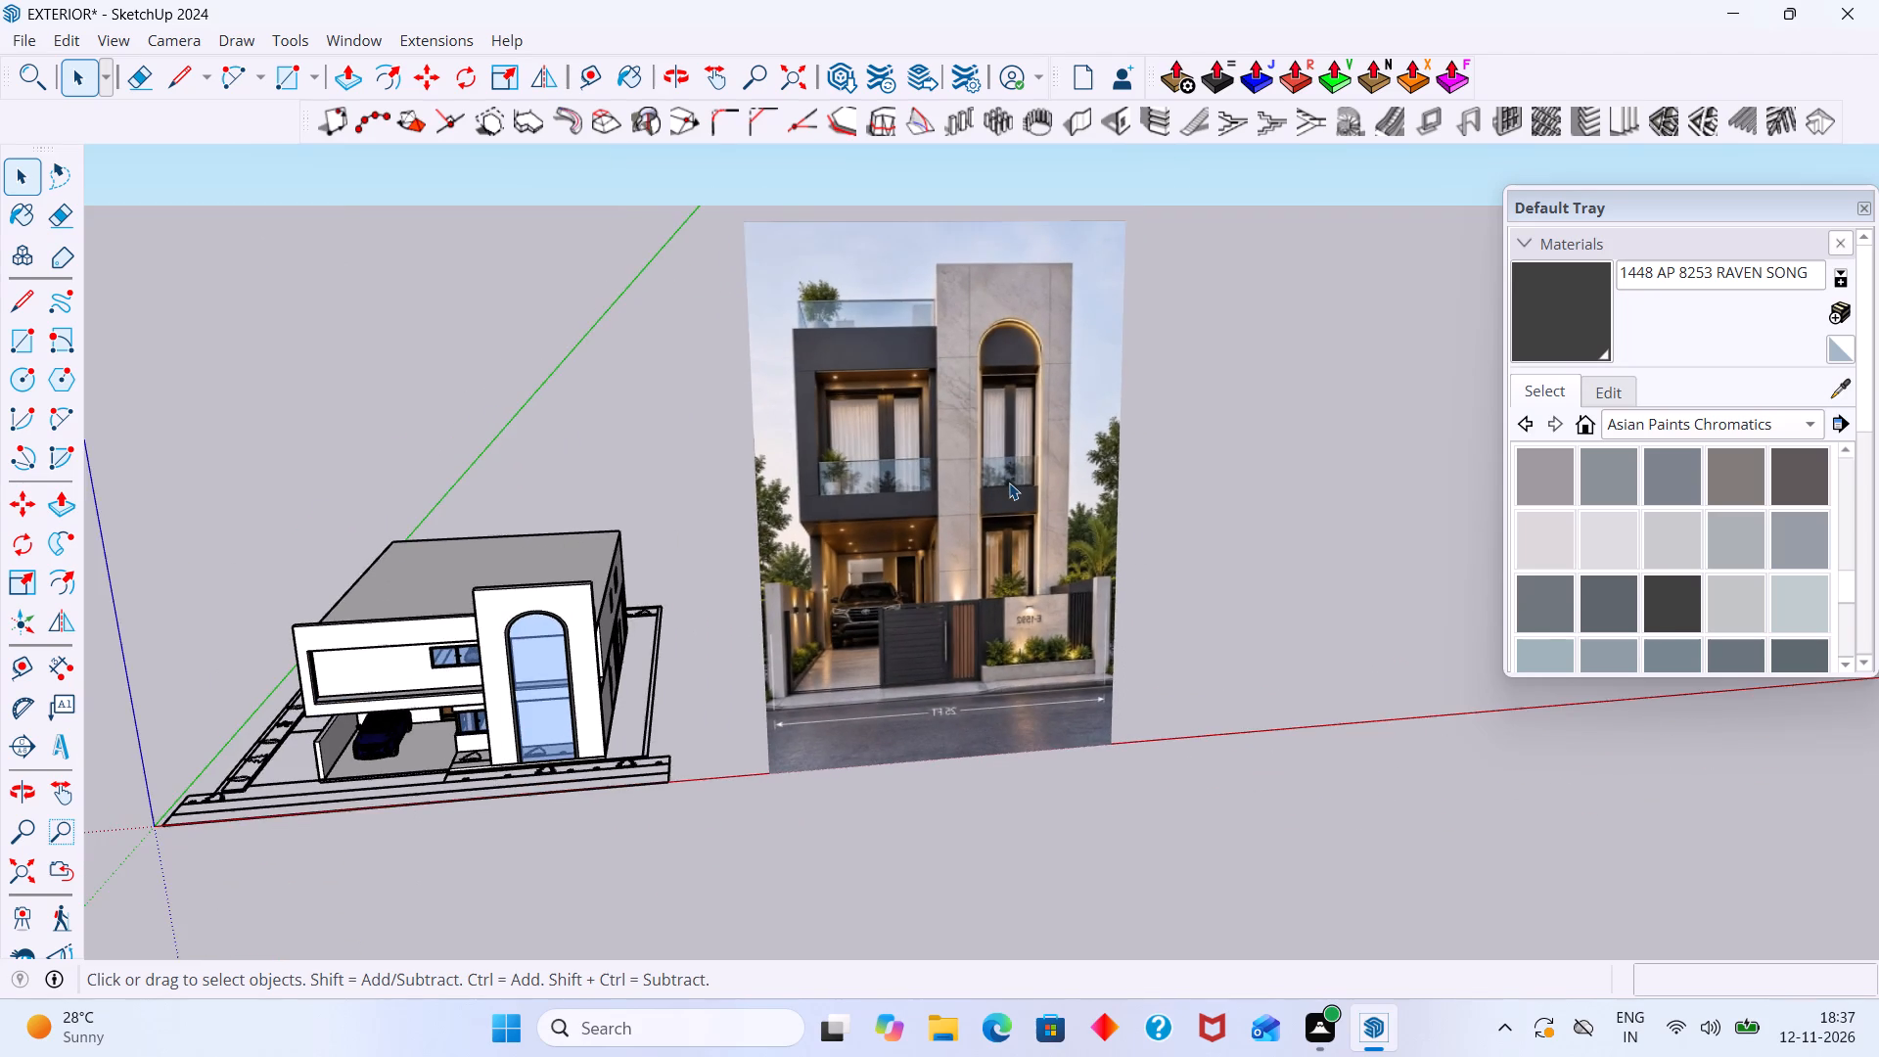
{"action": "scroll", "coordinate": [1009, 483], "scroll_direction": "down", "scroll_amount": 3}
{"action": "middle_click_drag", "start_coordinate": [710, 621], "coordinate": [994, 572]}
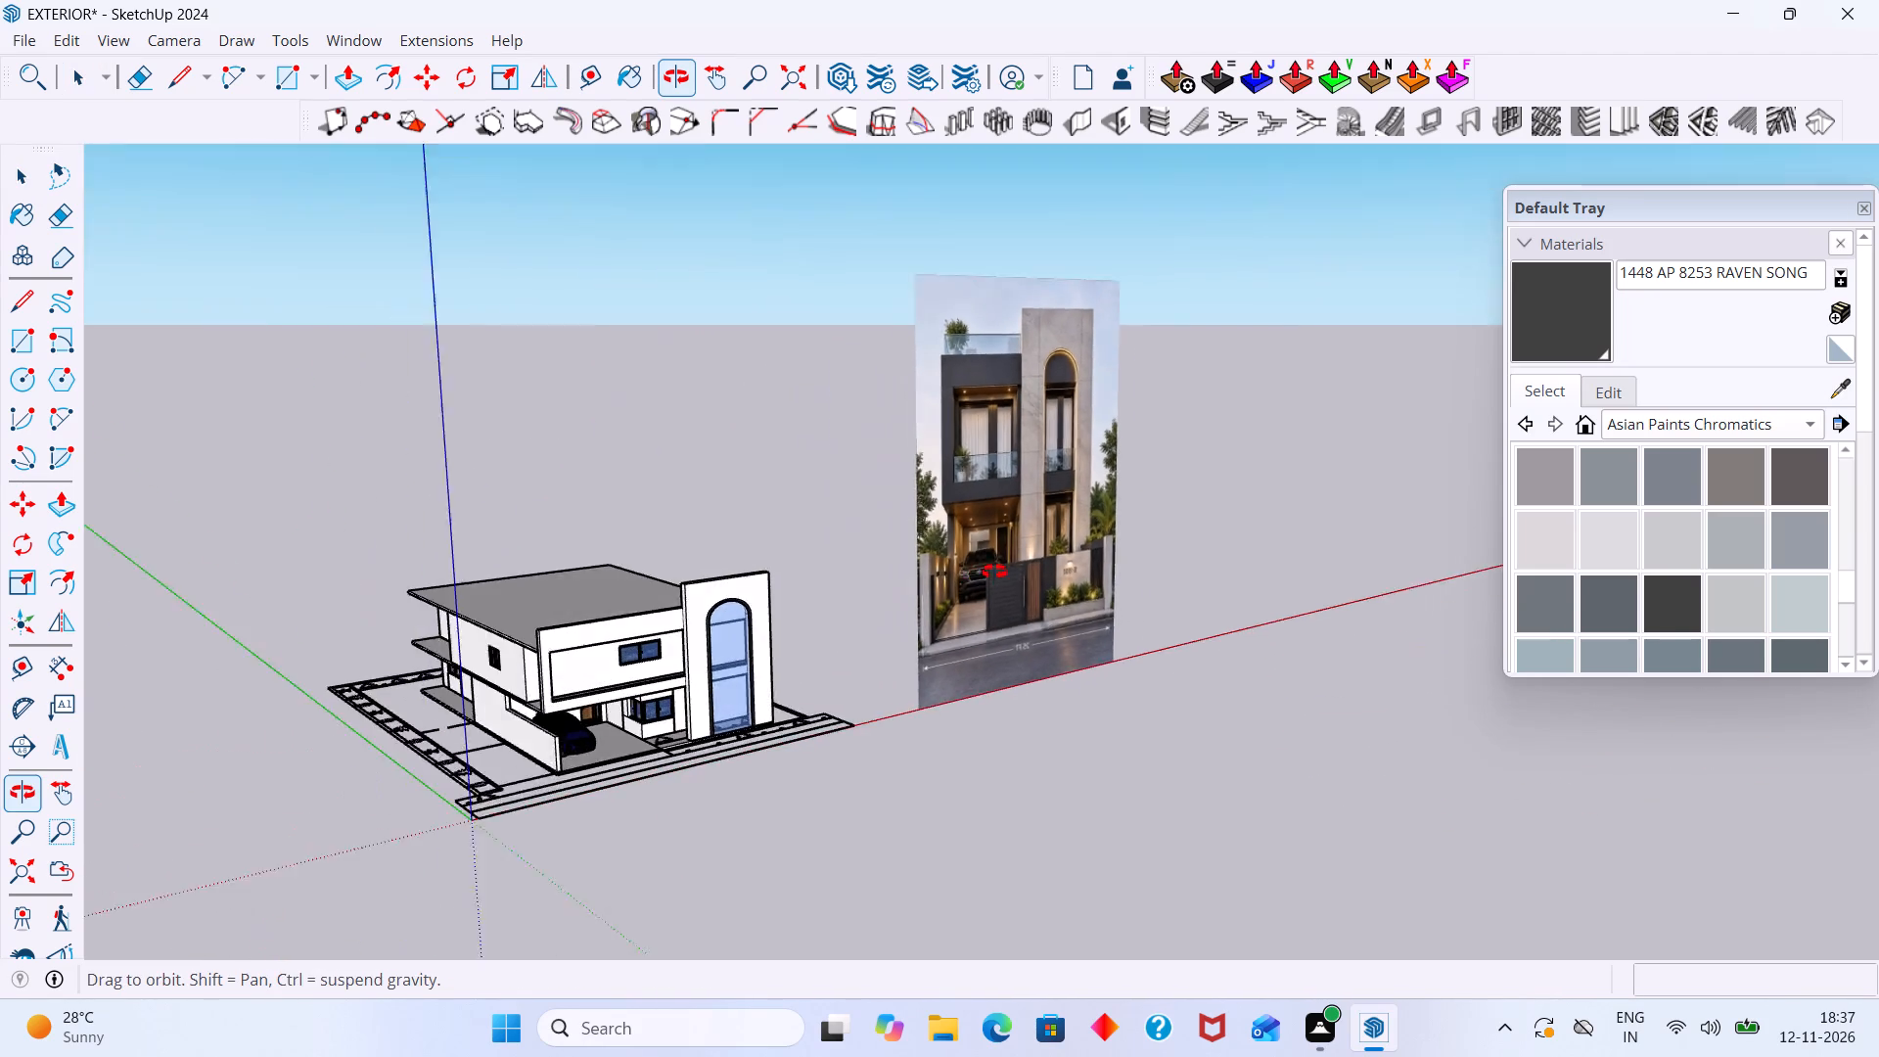
{"action": "middle_click_drag", "start_coordinate": [994, 572], "coordinate": [557, 550]}
{"action": "scroll", "coordinate": [833, 573], "scroll_direction": "up", "scroll_amount": 5}
{"action": "middle_click_drag", "start_coordinate": [1028, 611], "coordinate": [990, 611]}
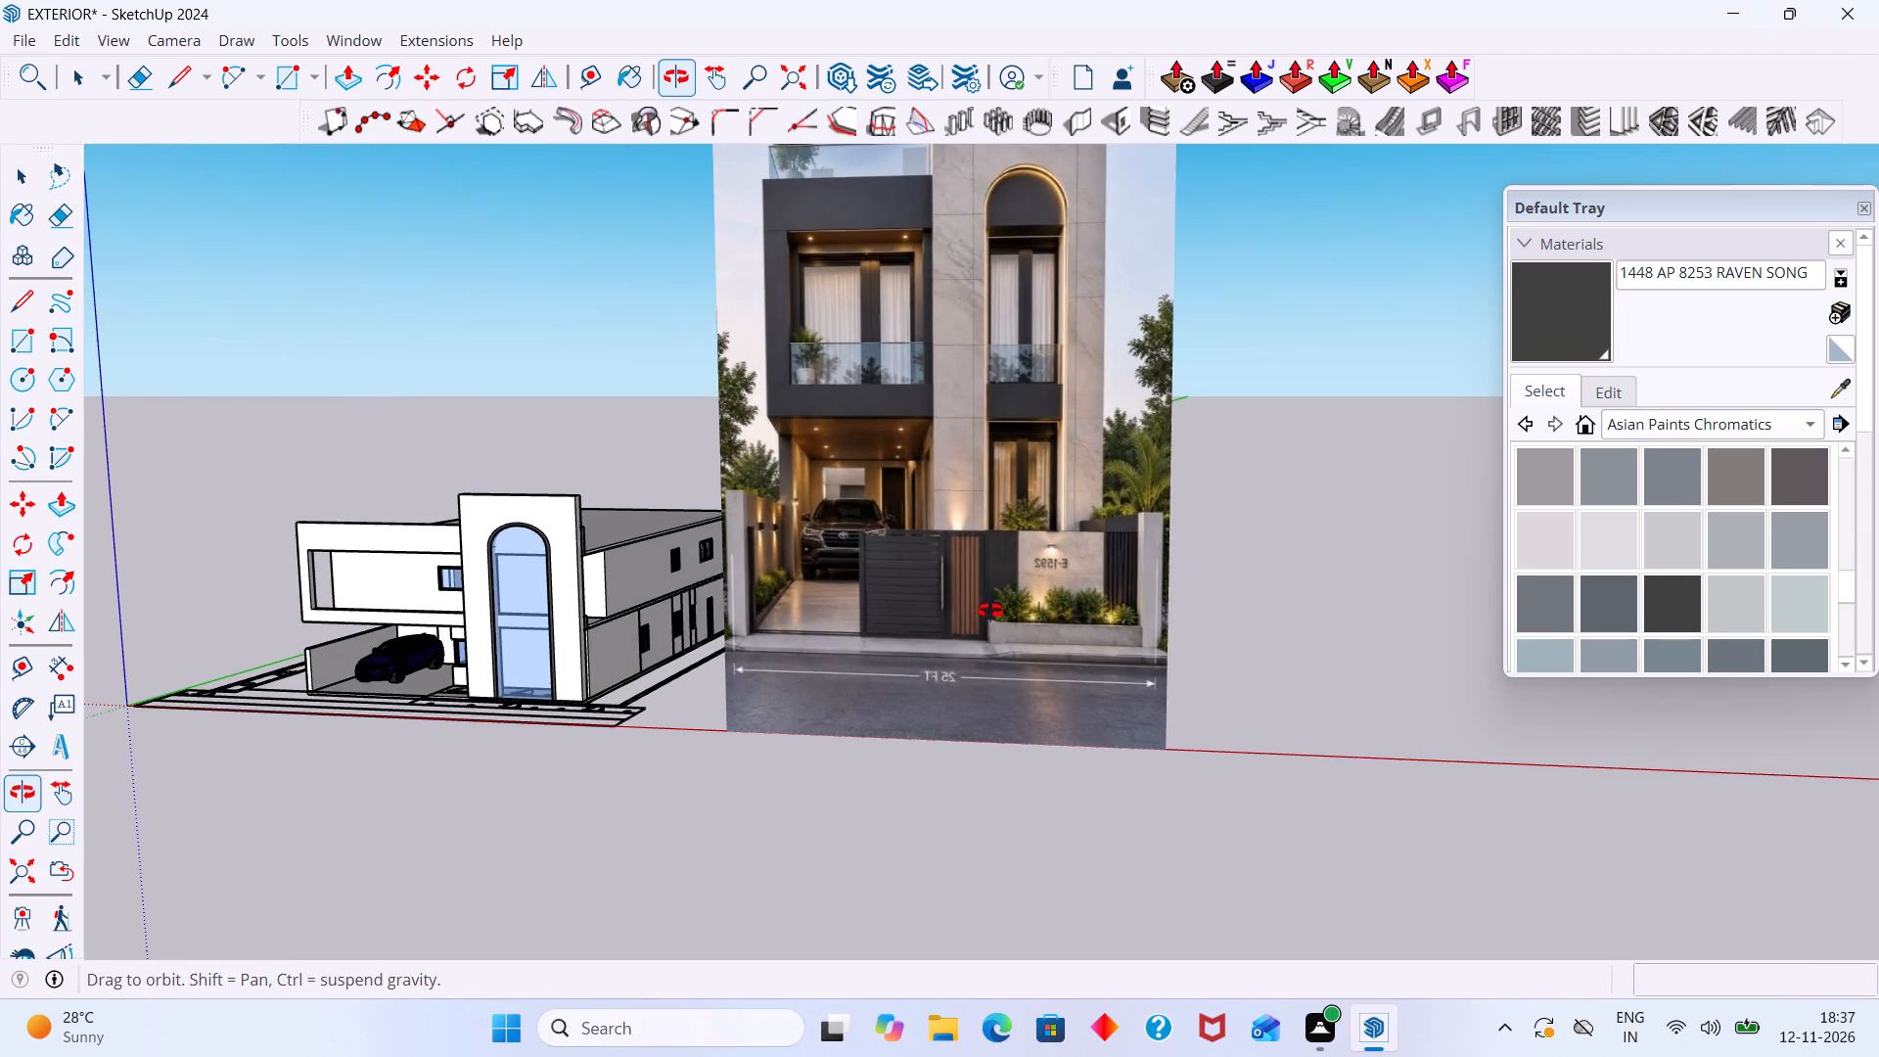
{"action": "middle_click_drag", "start_coordinate": [990, 611], "coordinate": [989, 611]}
{"action": "scroll", "coordinate": [625, 712], "scroll_direction": "up", "scroll_amount": 1}
{"action": "middle_click_drag", "start_coordinate": [635, 707], "coordinate": [627, 613]}
{"action": "middle_click_drag", "start_coordinate": [545, 669], "coordinate": [552, 755]}
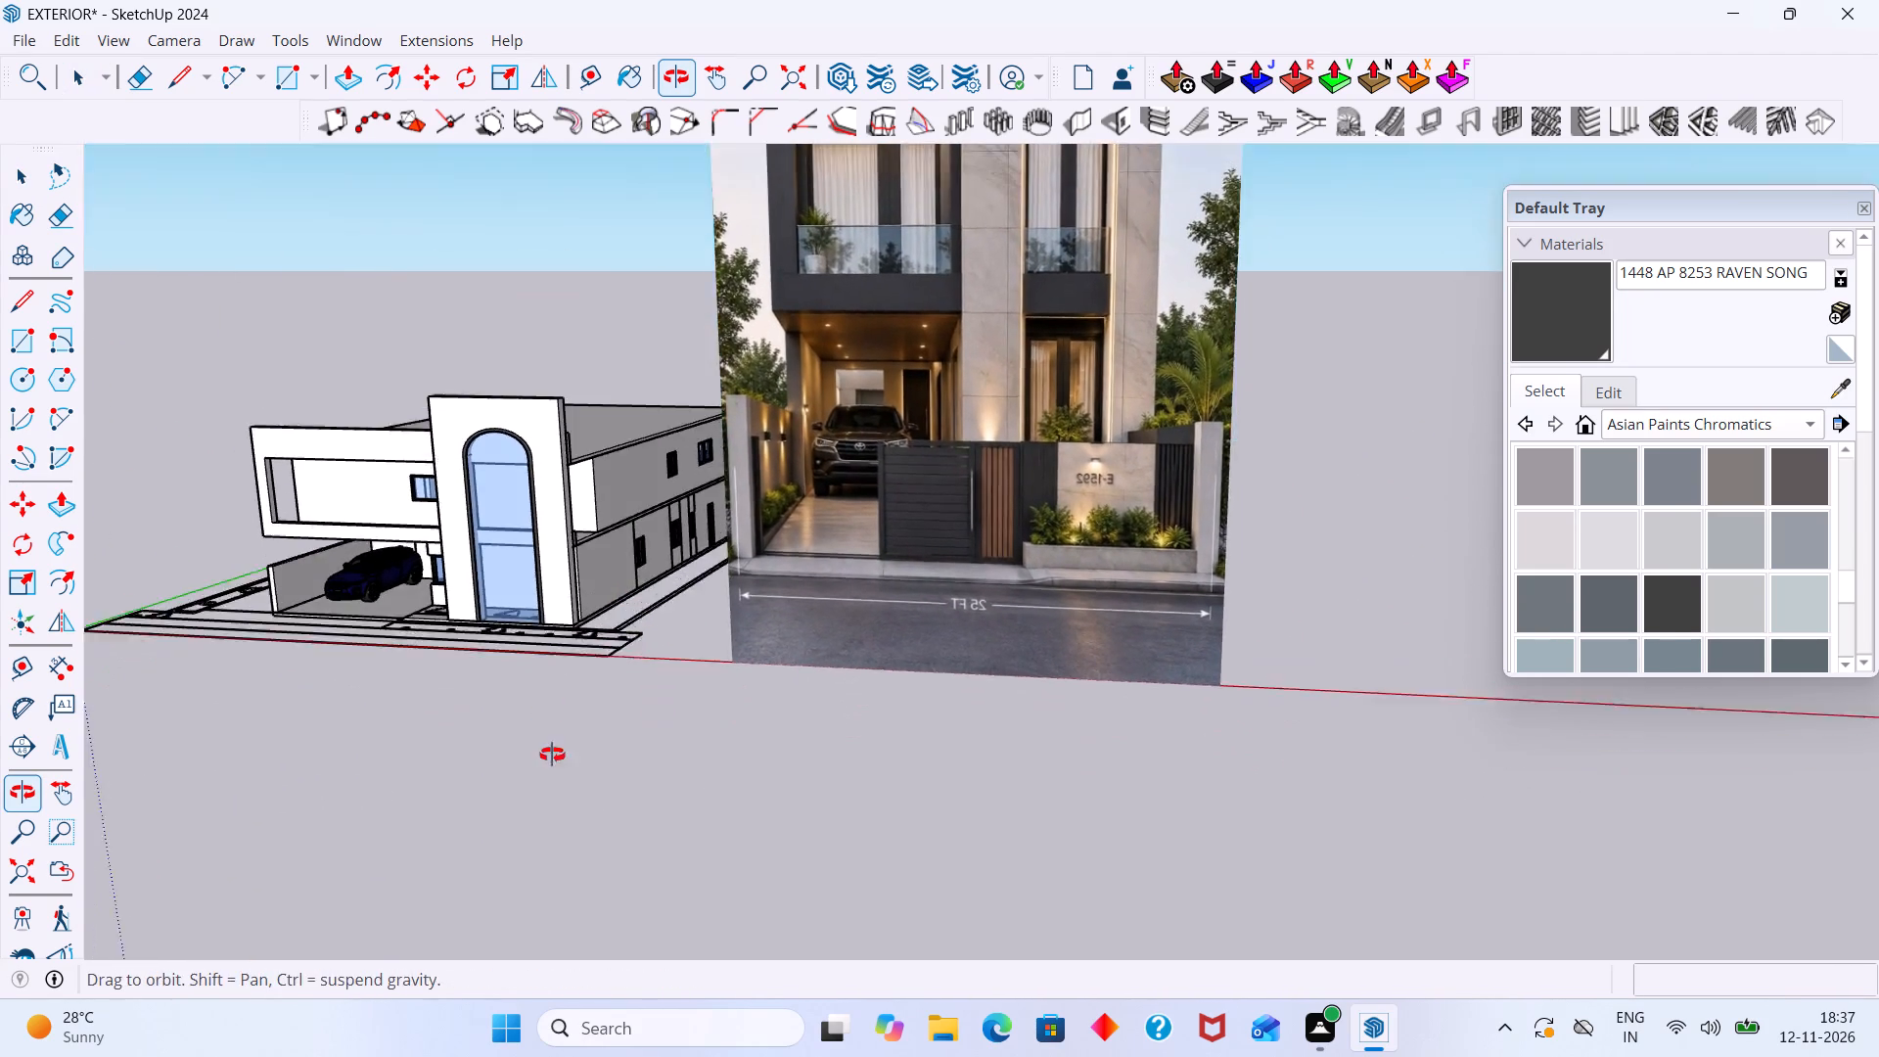
{"action": "middle_click_drag", "start_coordinate": [552, 755], "coordinate": [560, 768]}
{"action": "scroll", "coordinate": [489, 657], "scroll_direction": "up", "scroll_amount": 20}
{"action": "scroll", "coordinate": [489, 657], "scroll_direction": "up", "scroll_amount": 5}
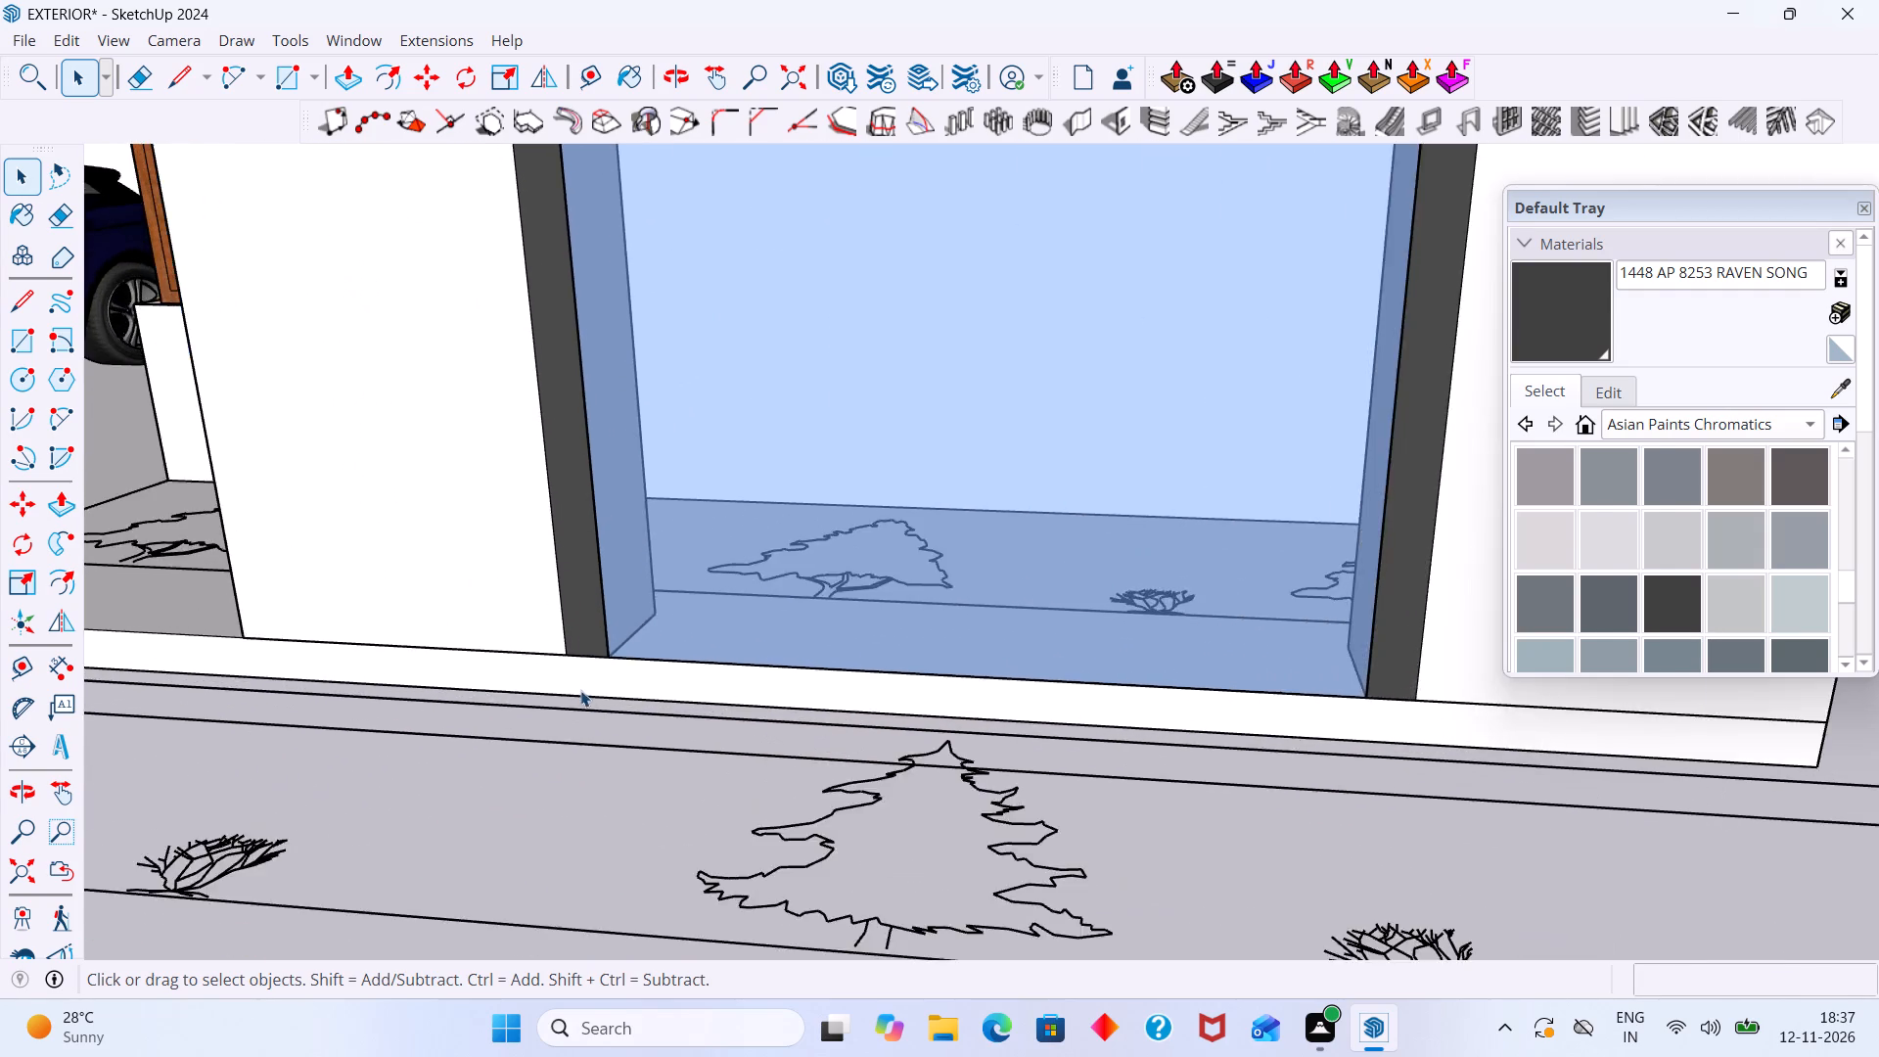
Inside the tree symbol's component on the floor slab beside the bay window, erase the tree outline linework with the Eraser.
{"action": "scroll", "coordinate": [580, 690], "scroll_direction": "down", "scroll_amount": 20}
{"action": "middle_click_drag", "start_coordinate": [508, 709], "coordinate": [726, 686]}
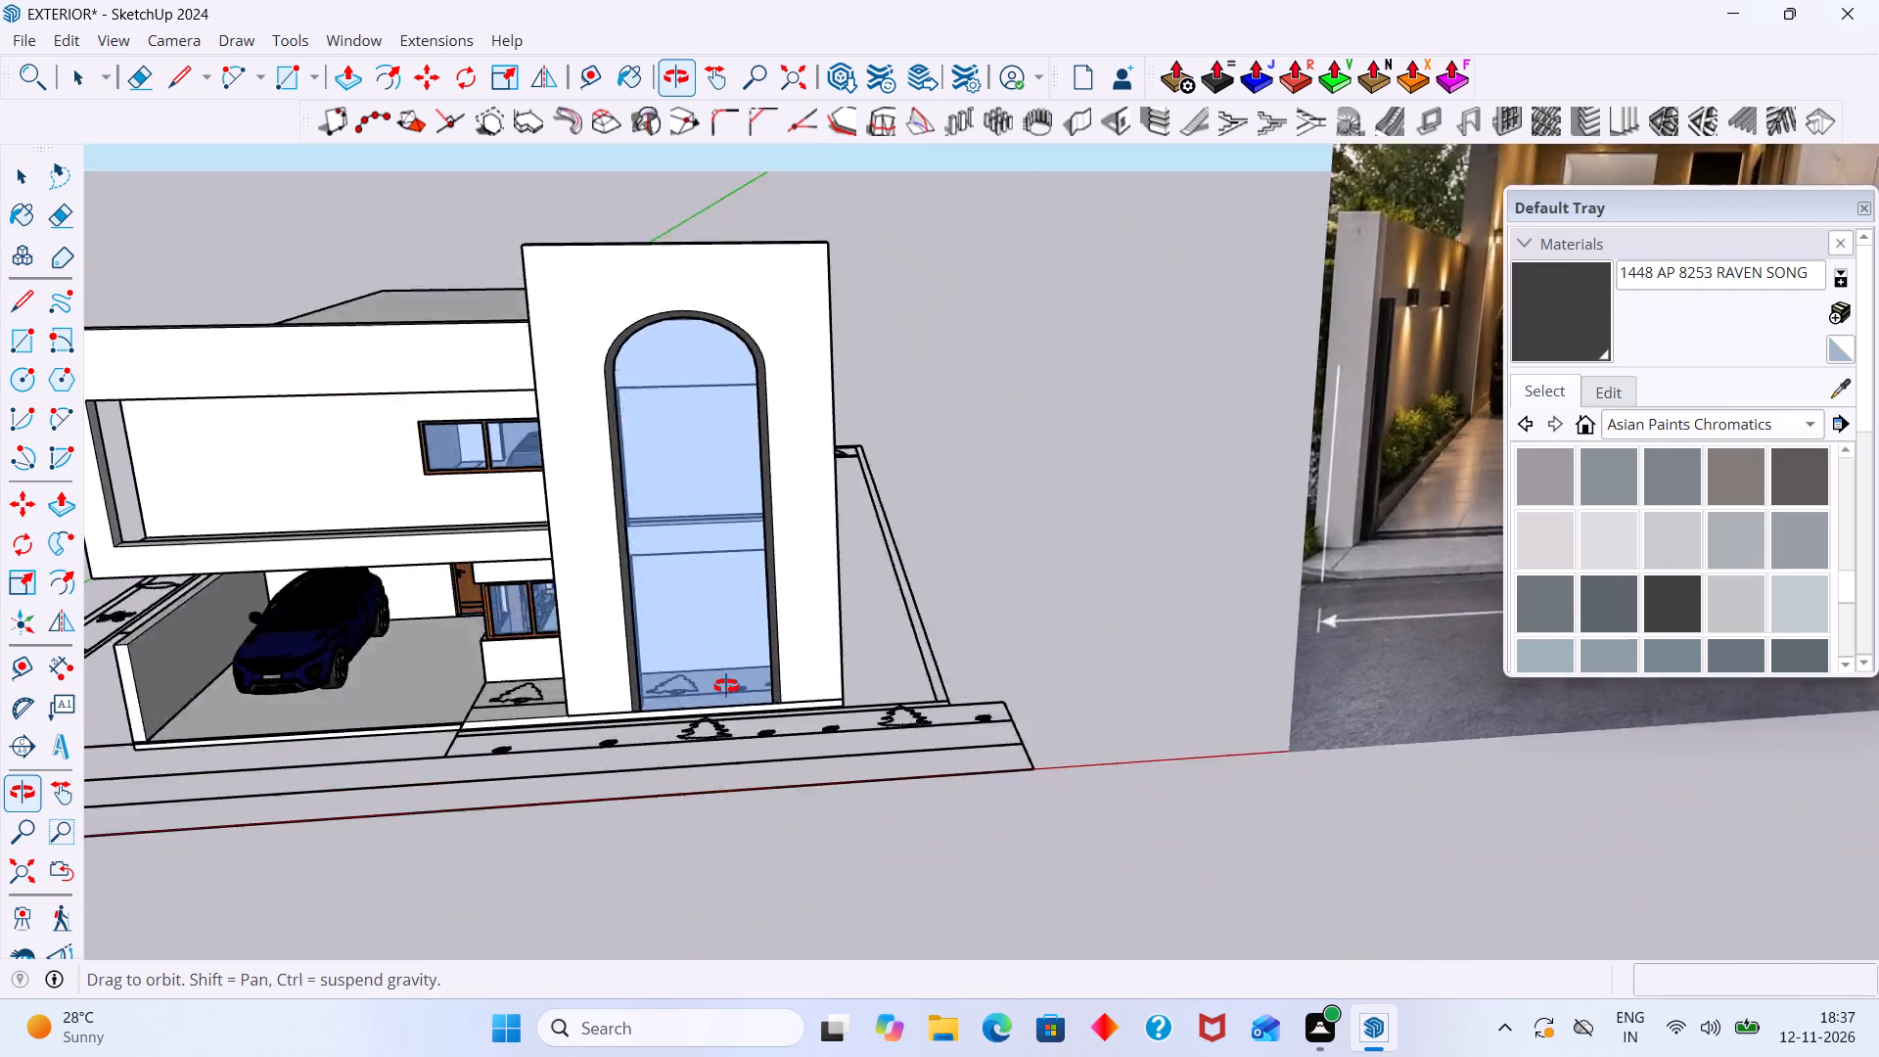
{"action": "middle_click_drag", "start_coordinate": [726, 686], "coordinate": [1029, 643]}
{"action": "scroll", "coordinate": [990, 659], "scroll_direction": "down", "scroll_amount": 1}
{"action": "middle_click_drag", "start_coordinate": [1001, 750], "coordinate": [1162, 855]}
{"action": "scroll", "coordinate": [991, 742], "scroll_direction": "up", "scroll_amount": 5}
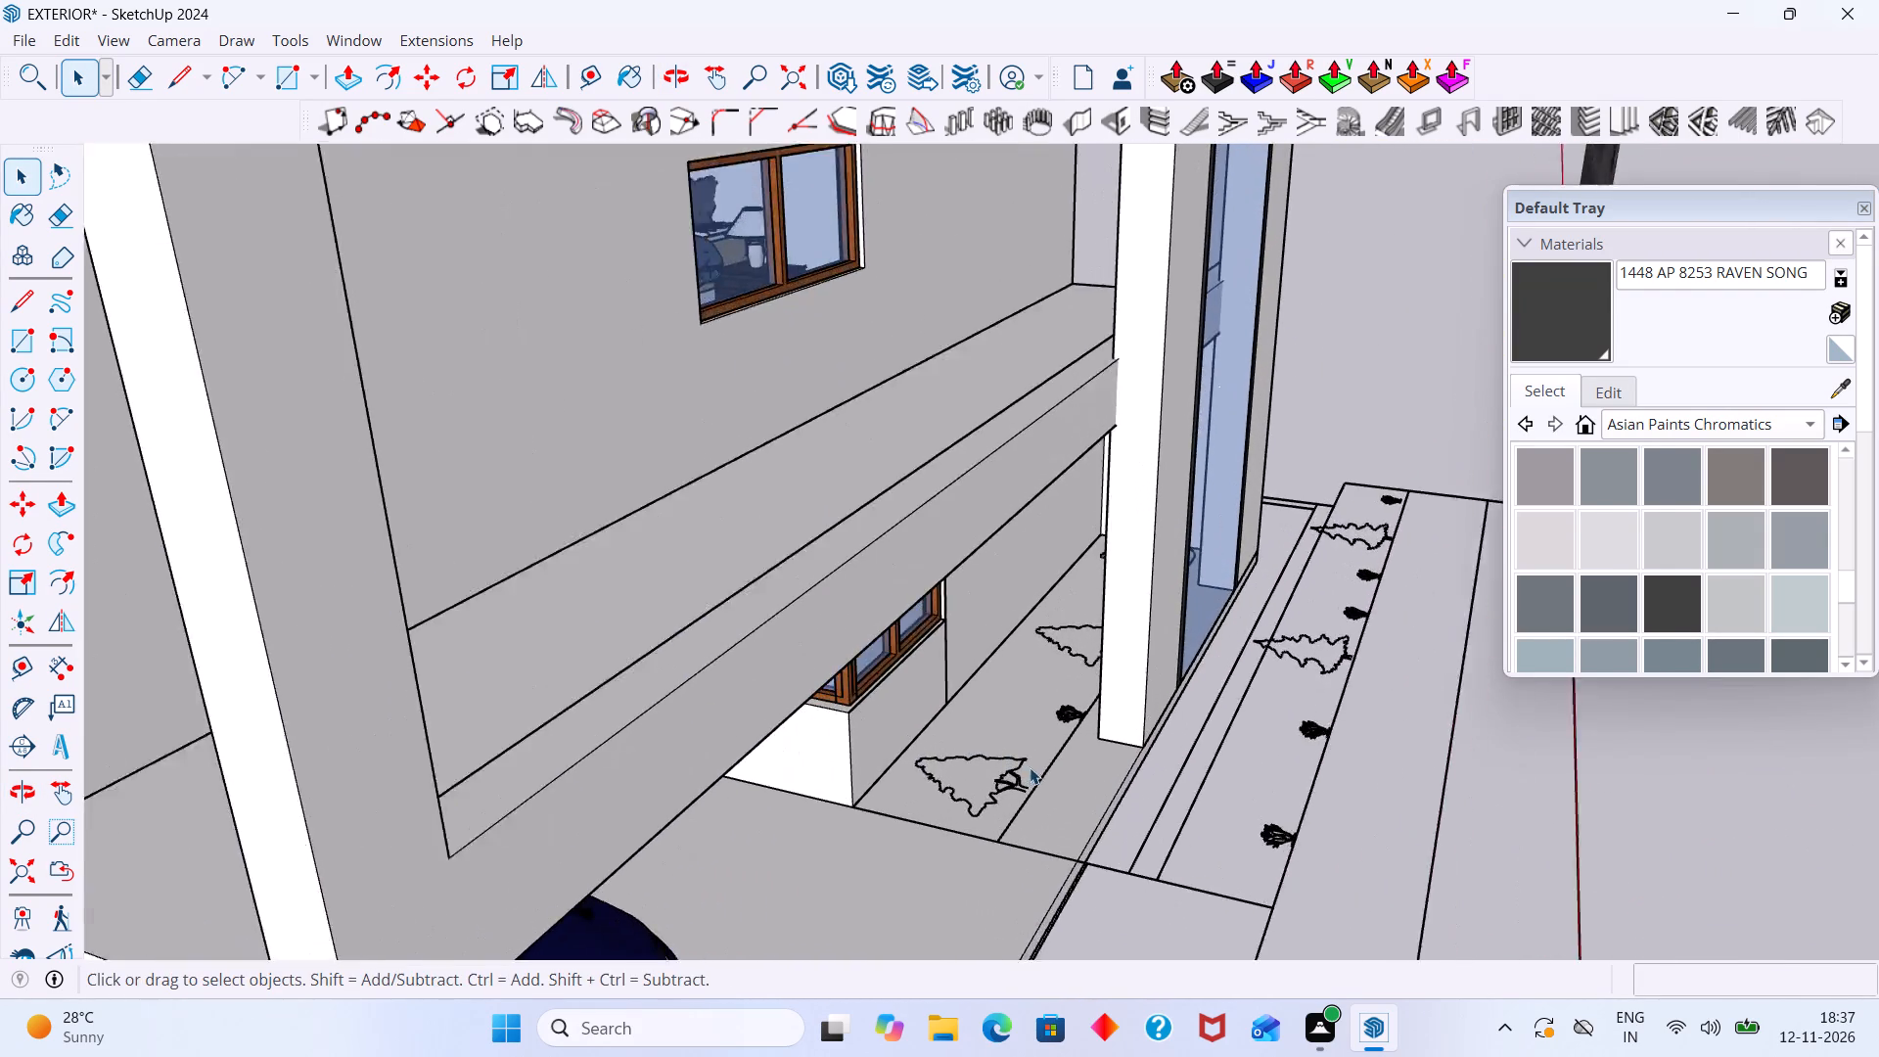
{"action": "scroll", "coordinate": [1030, 767], "scroll_direction": "up", "scroll_amount": 4}
{"action": "scroll", "coordinate": [1035, 778], "scroll_direction": "down", "scroll_amount": 7}
{"action": "middle_click_drag", "start_coordinate": [1079, 794], "coordinate": [966, 763]}
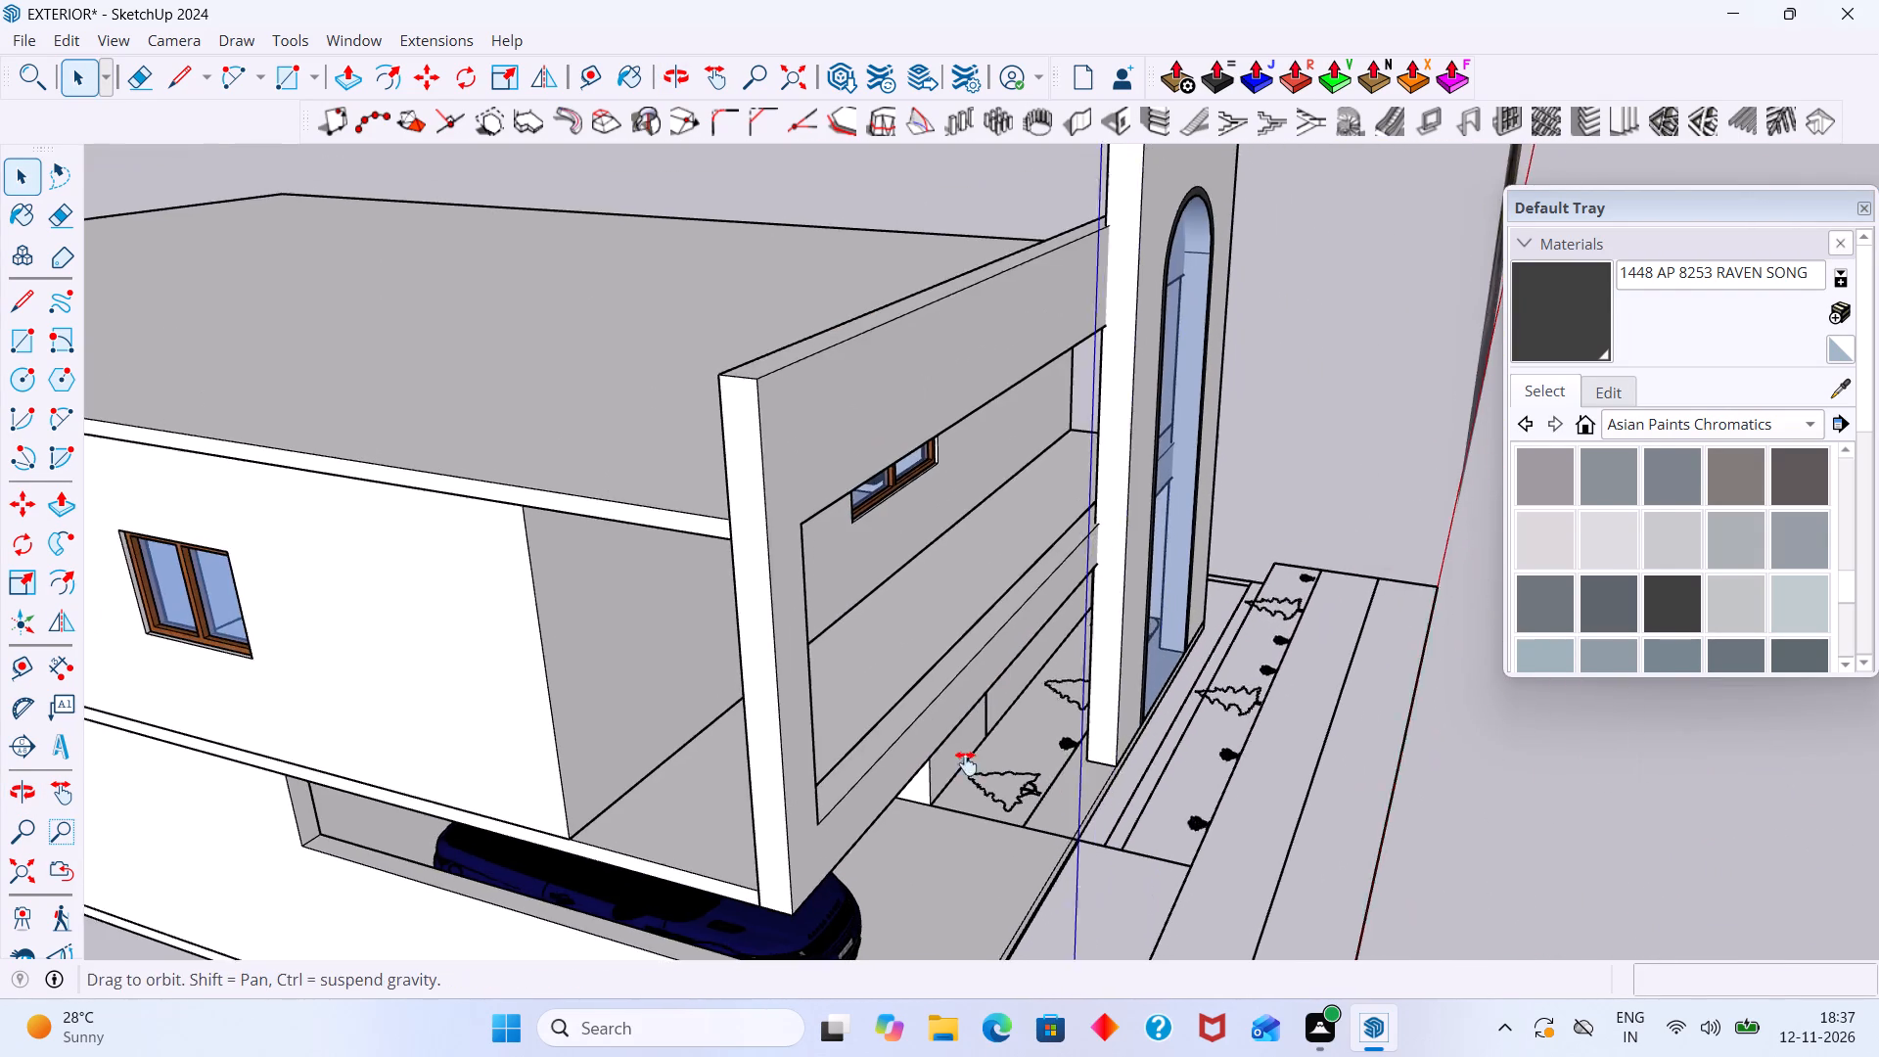
{"action": "middle_click_drag", "start_coordinate": [966, 763], "coordinate": [859, 706]}
{"action": "scroll", "coordinate": [857, 706], "scroll_direction": "up", "scroll_amount": 6}
{"action": "left_click", "coordinate": [788, 671]}
{"action": "double_click", "coordinate": [805, 679]}
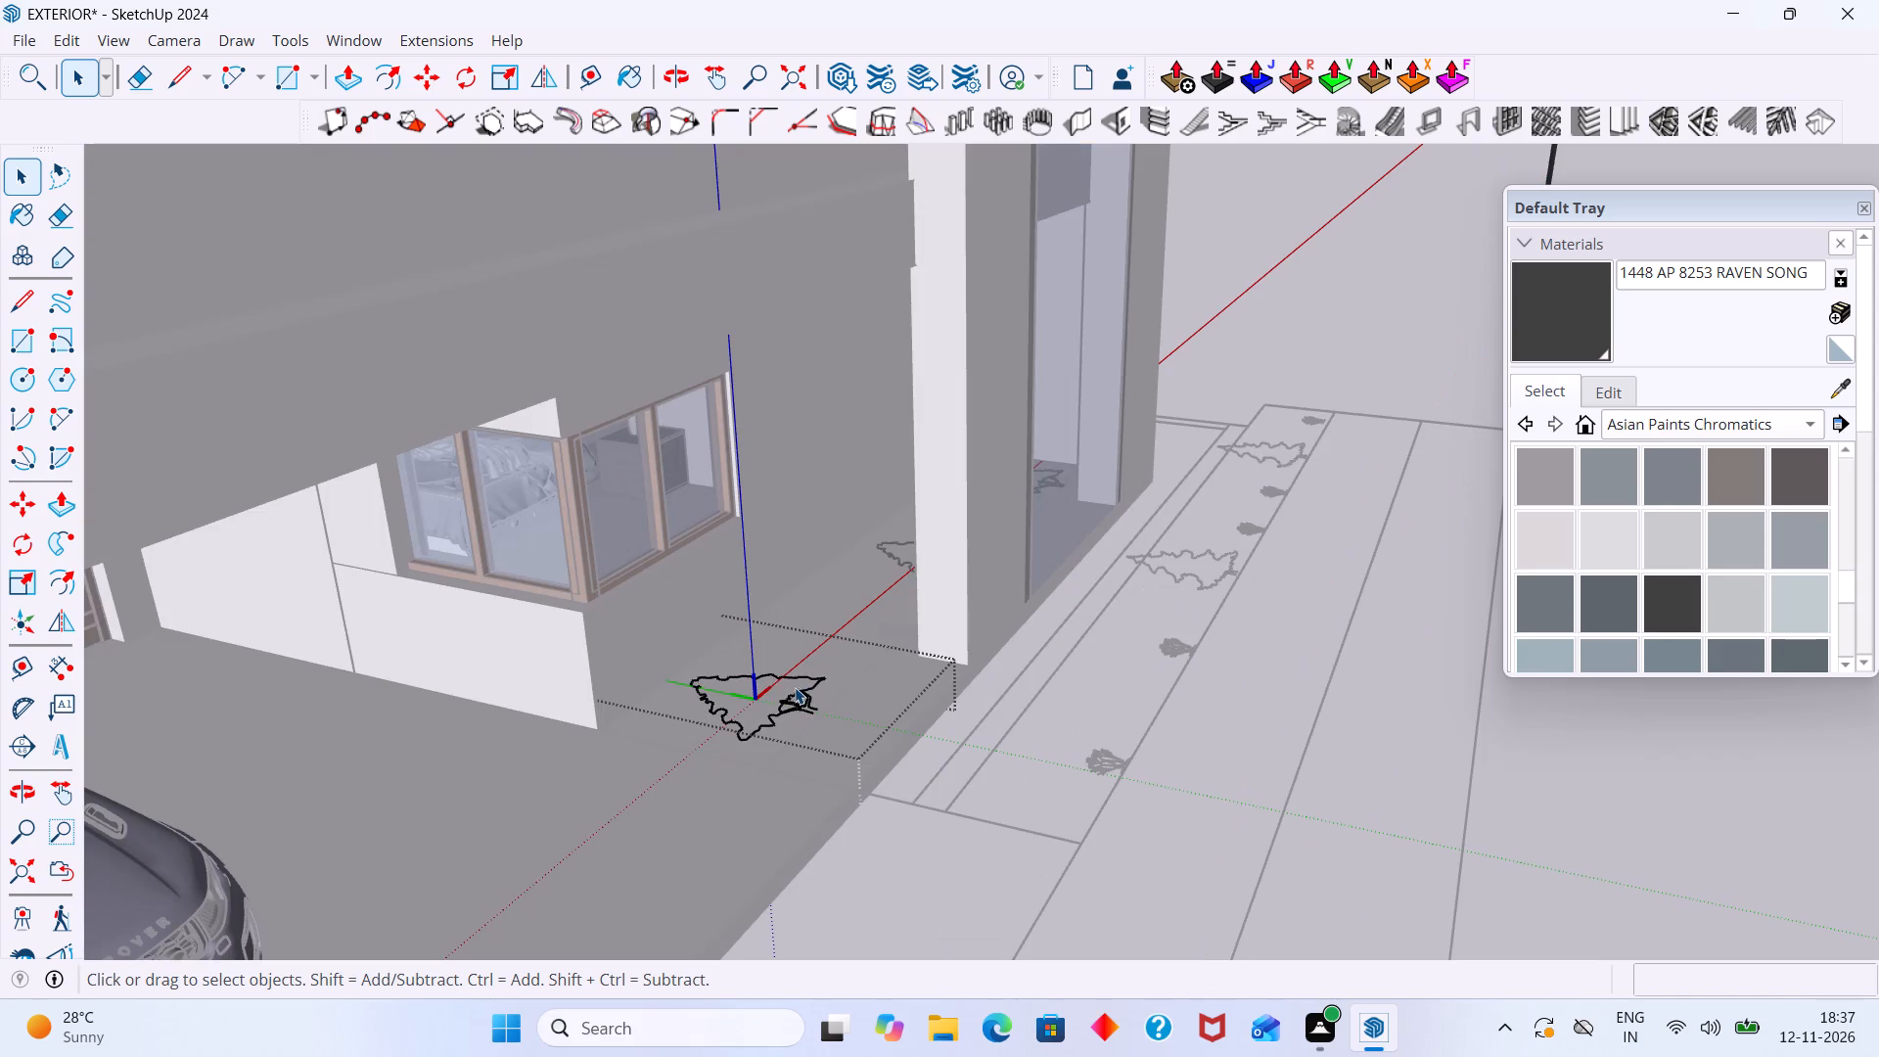
{"action": "left_click", "coordinate": [795, 687]}
{"action": "left_click", "coordinate": [795, 687]}
{"action": "scroll", "coordinate": [861, 695], "scroll_direction": "down", "scroll_amount": 2}
{"action": "triple_click", "coordinate": [824, 693]}
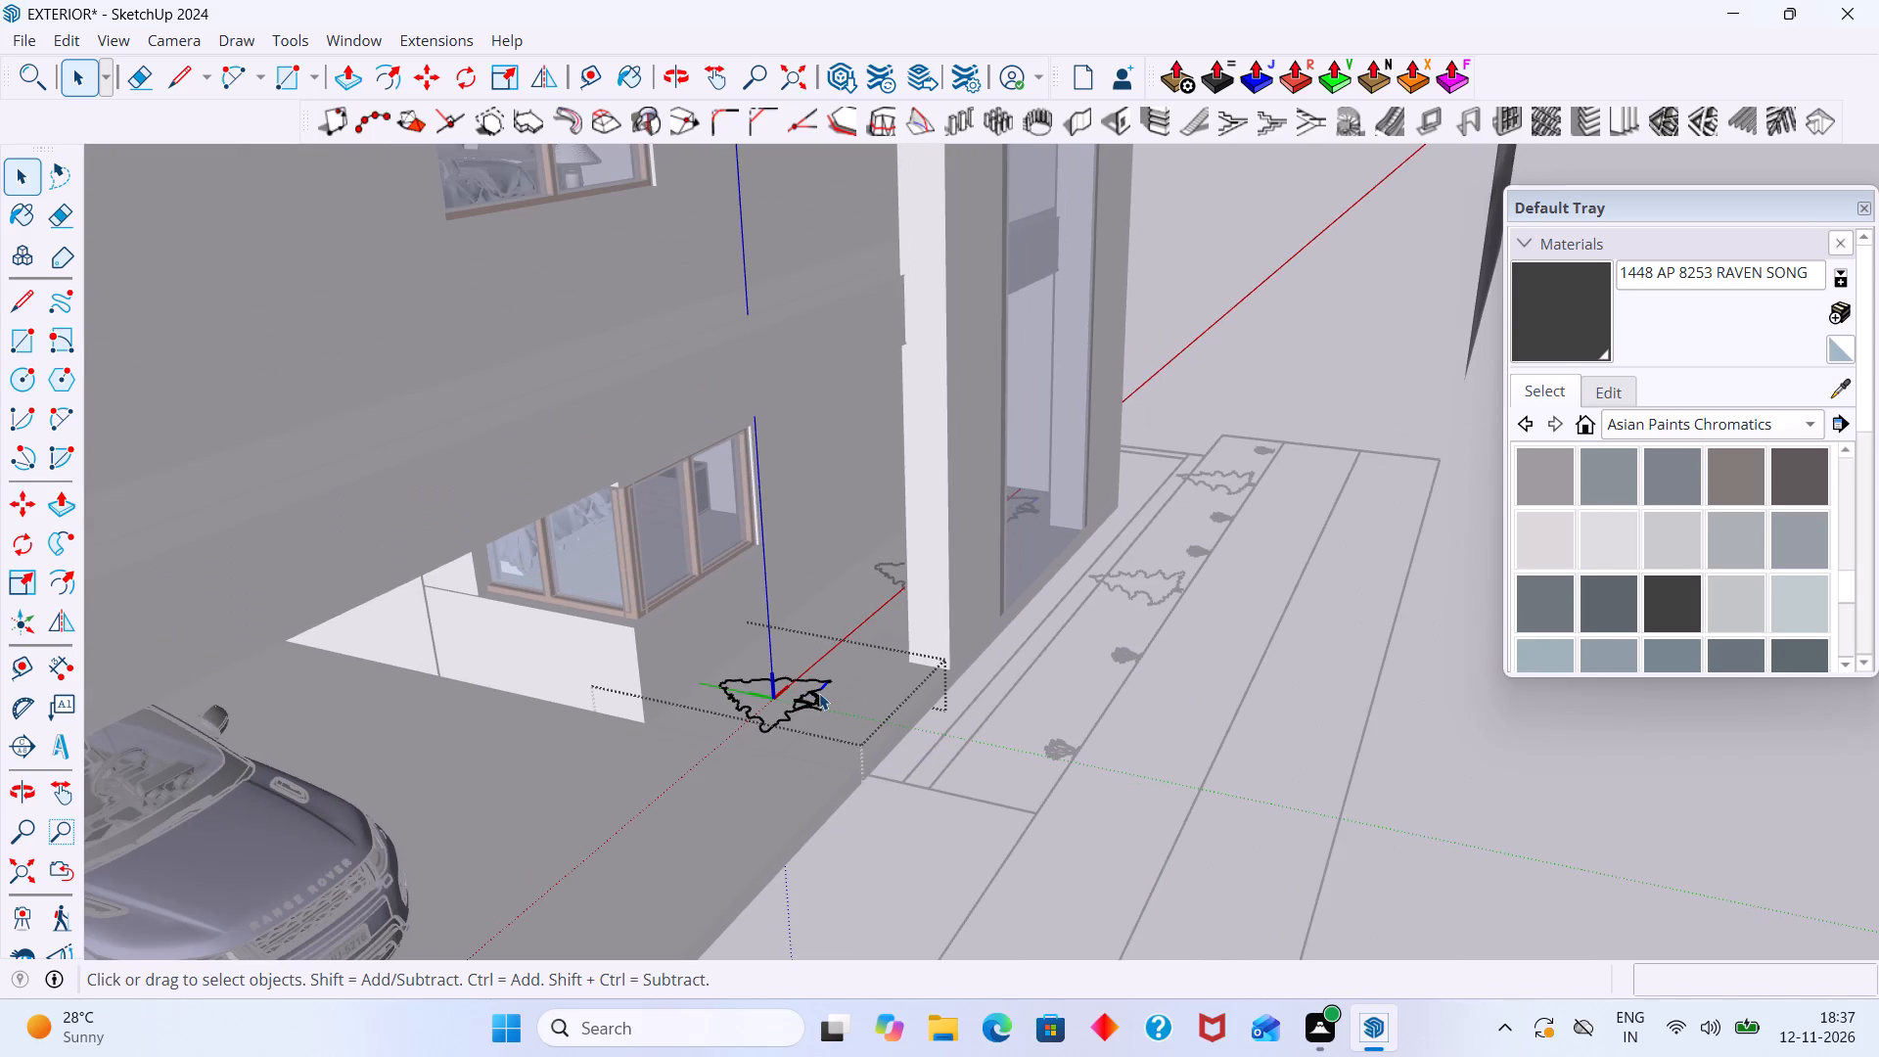
{"action": "left_click", "coordinate": [818, 693]}
{"action": "key", "text": "e"}
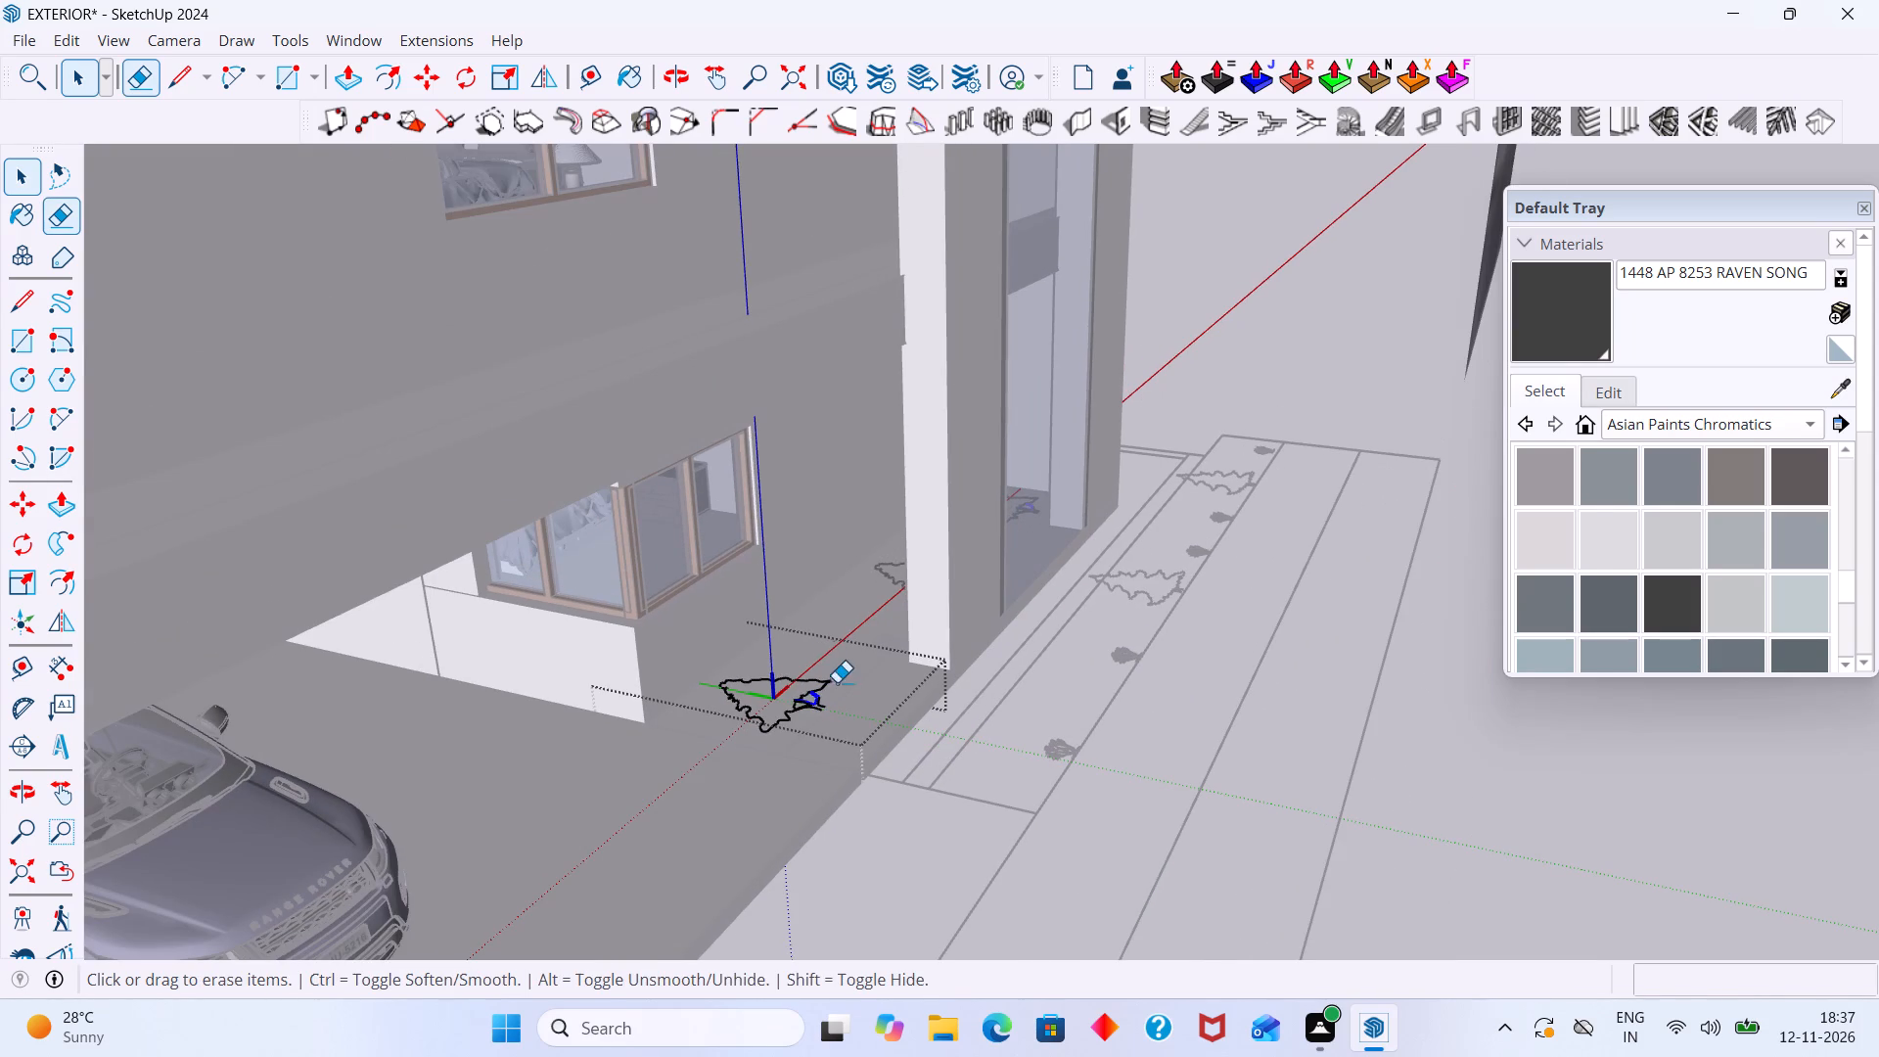
{"action": "left_click_drag", "start_coordinate": [823, 649], "coordinate": [761, 736]}
{"action": "left_click_drag", "start_coordinate": [810, 638], "coordinate": [812, 671]}
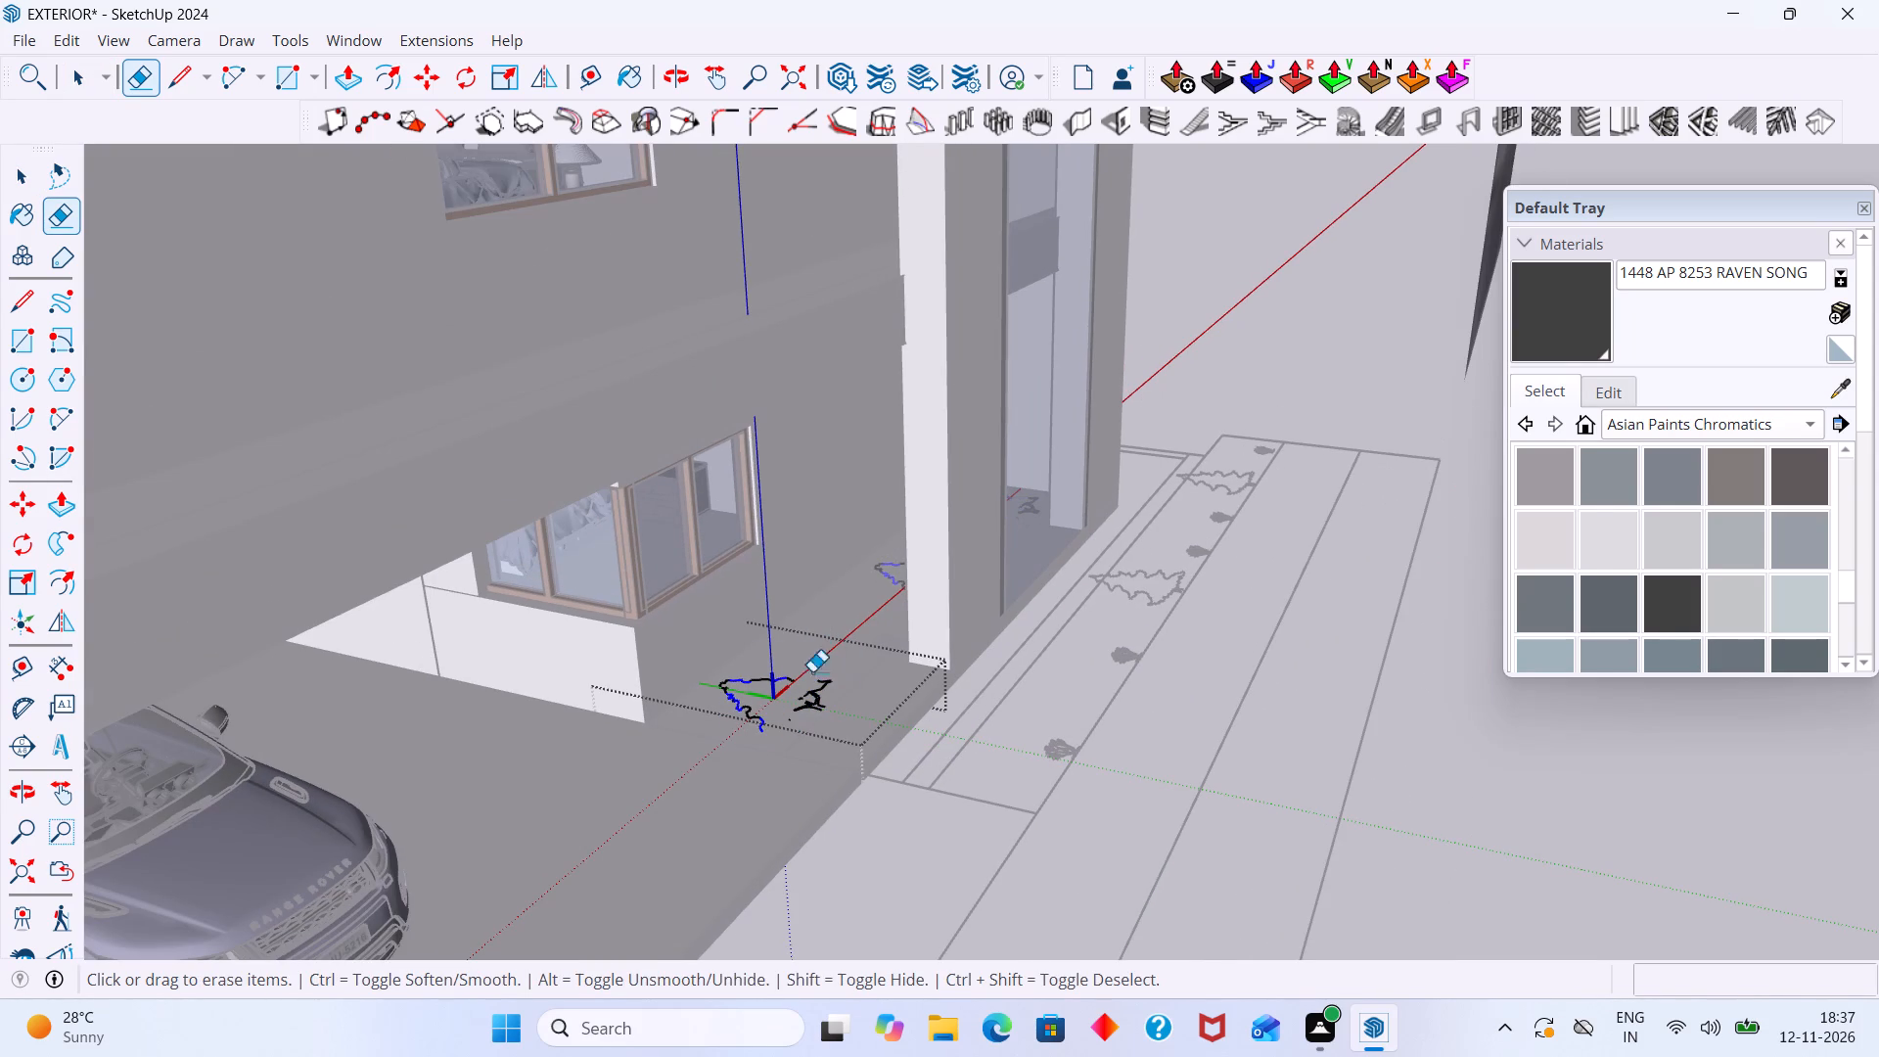
{"action": "left_click_drag", "start_coordinate": [812, 671], "coordinate": [795, 731]}
{"action": "left_click_drag", "start_coordinate": [795, 731], "coordinate": [788, 683]}
{"action": "left_click_drag", "start_coordinate": [783, 637], "coordinate": [727, 678]}
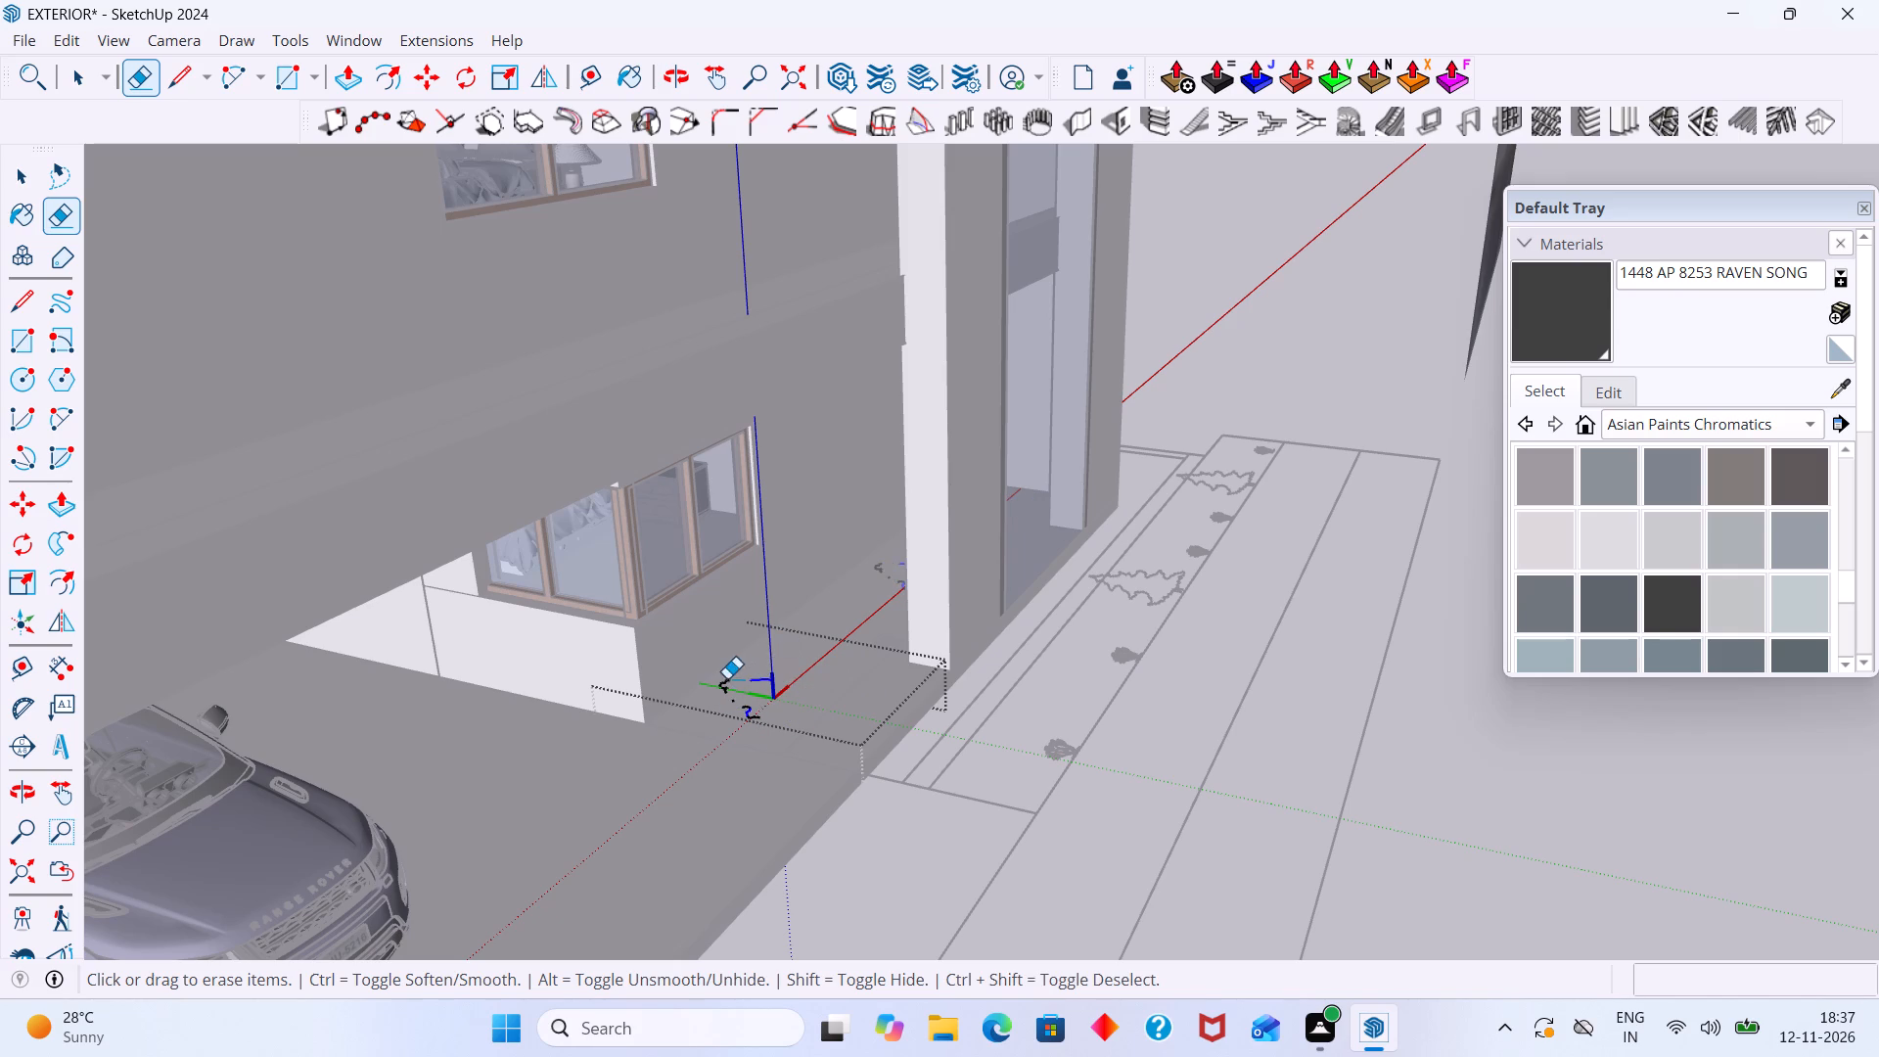
{"action": "left_click_drag", "start_coordinate": [727, 678], "coordinate": [734, 689]}
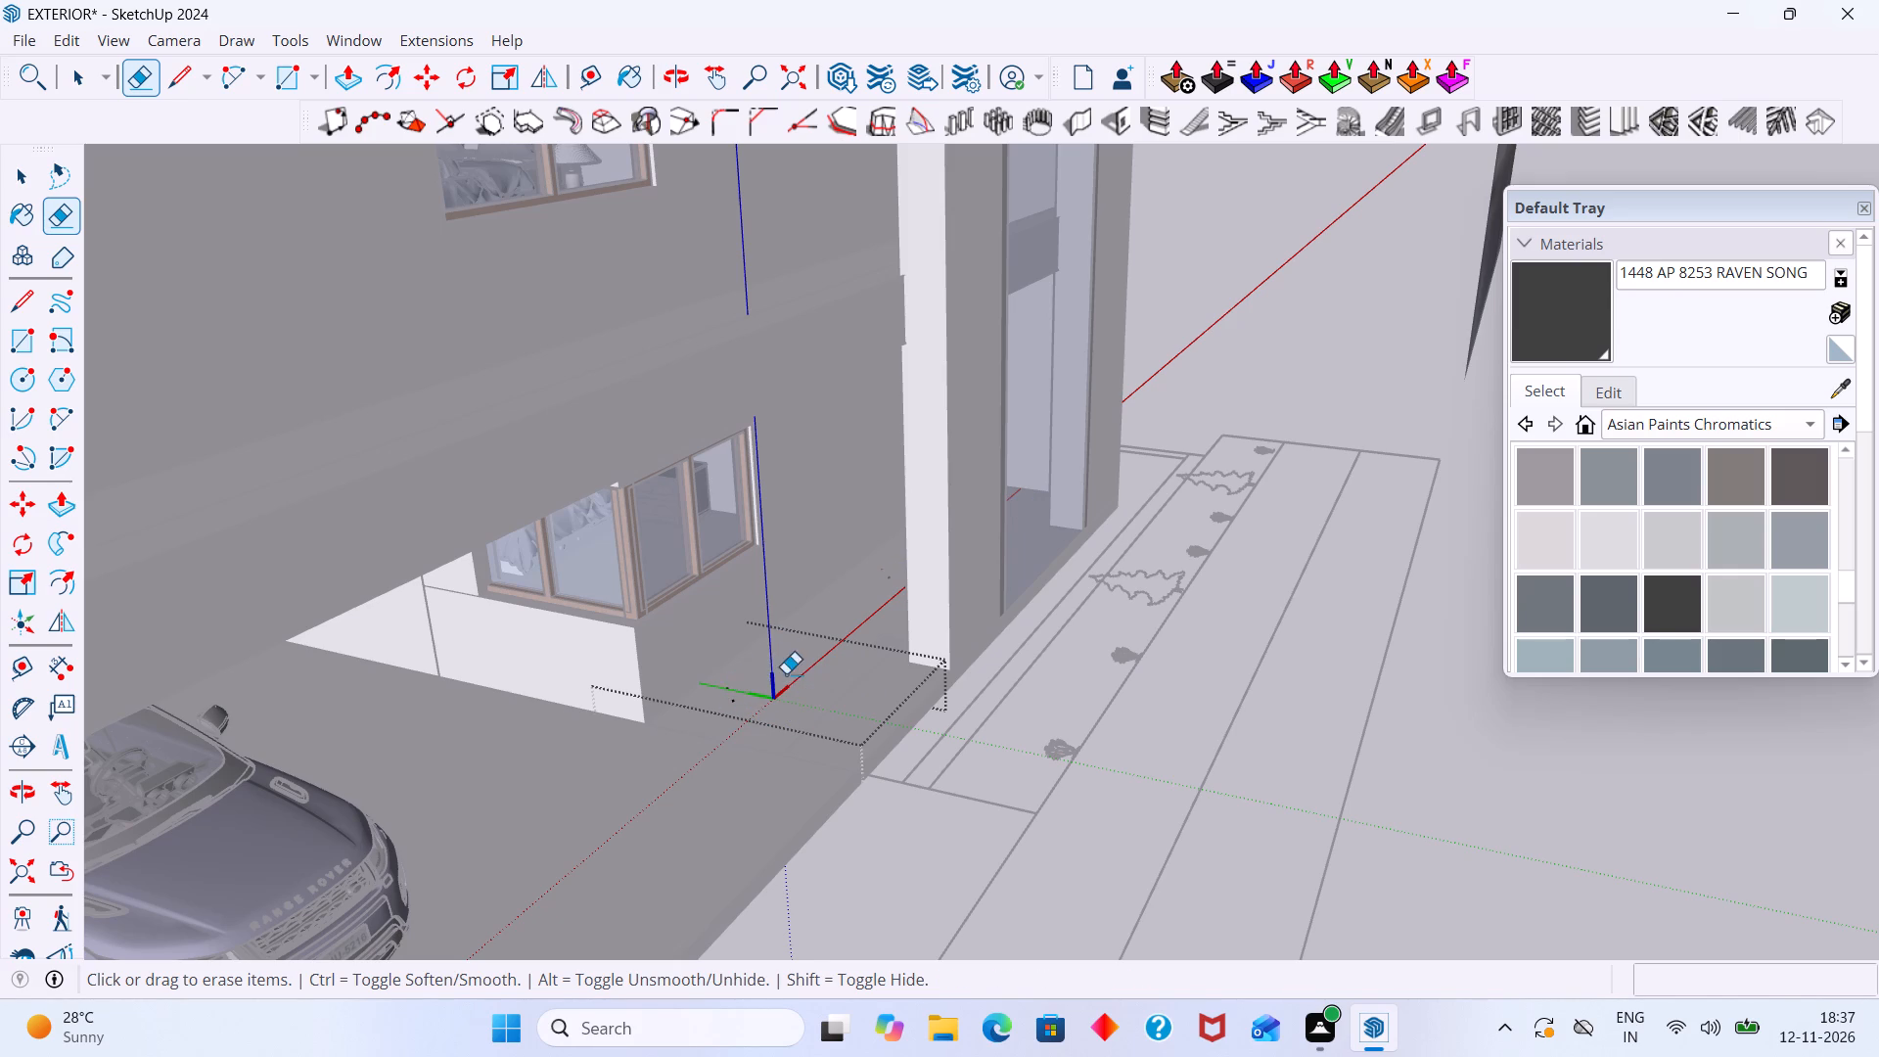
Erase the remaining stray specks of the tree symbol and leave the component.
{"action": "scroll", "coordinate": [718, 685], "scroll_direction": "up", "scroll_amount": 3}
{"action": "left_click_drag", "start_coordinate": [731, 678], "coordinate": [747, 713]}
{"action": "scroll", "coordinate": [736, 682], "scroll_direction": "up", "scroll_amount": 1}
{"action": "scroll", "coordinate": [736, 682], "scroll_direction": "down", "scroll_amount": 4}
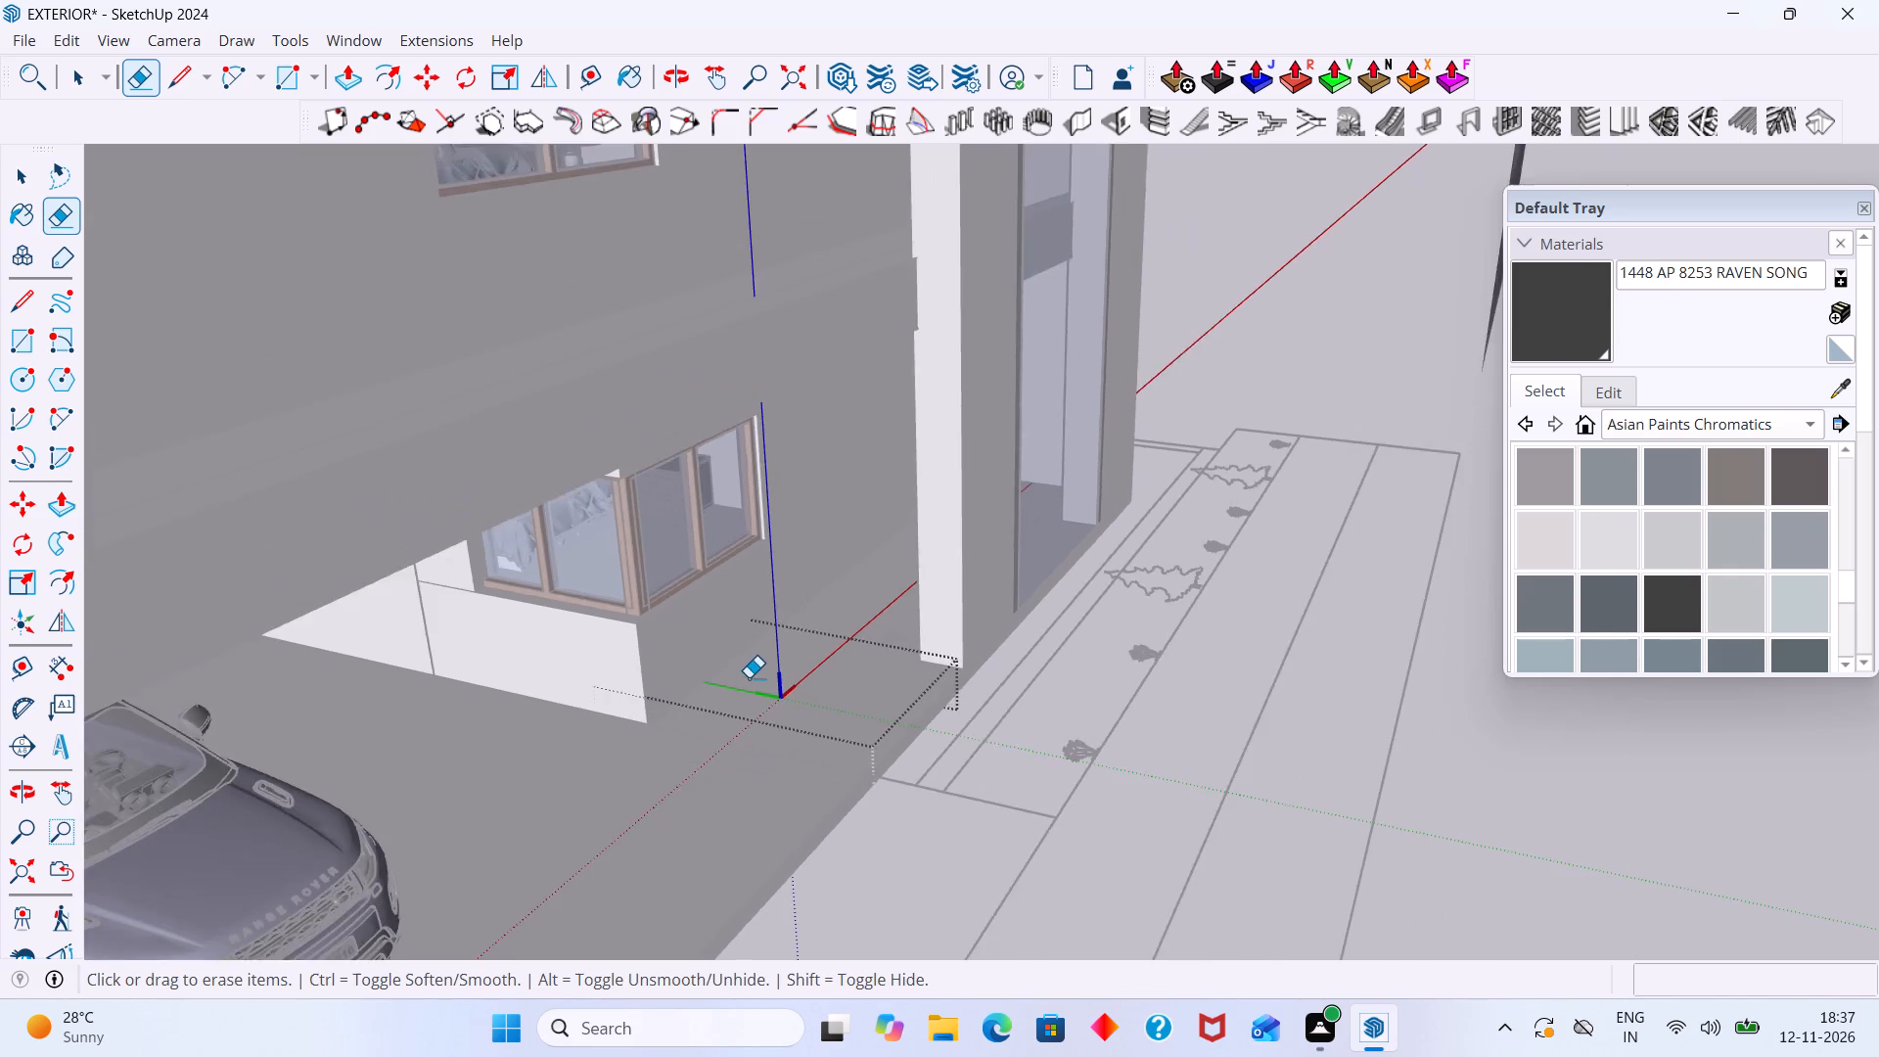
{"action": "middle_click_drag", "start_coordinate": [830, 679], "coordinate": [778, 695]}
{"action": "scroll", "coordinate": [681, 716], "scroll_direction": "up", "scroll_amount": 5}
{"action": "left_click_drag", "start_coordinate": [708, 695], "coordinate": [731, 754]}
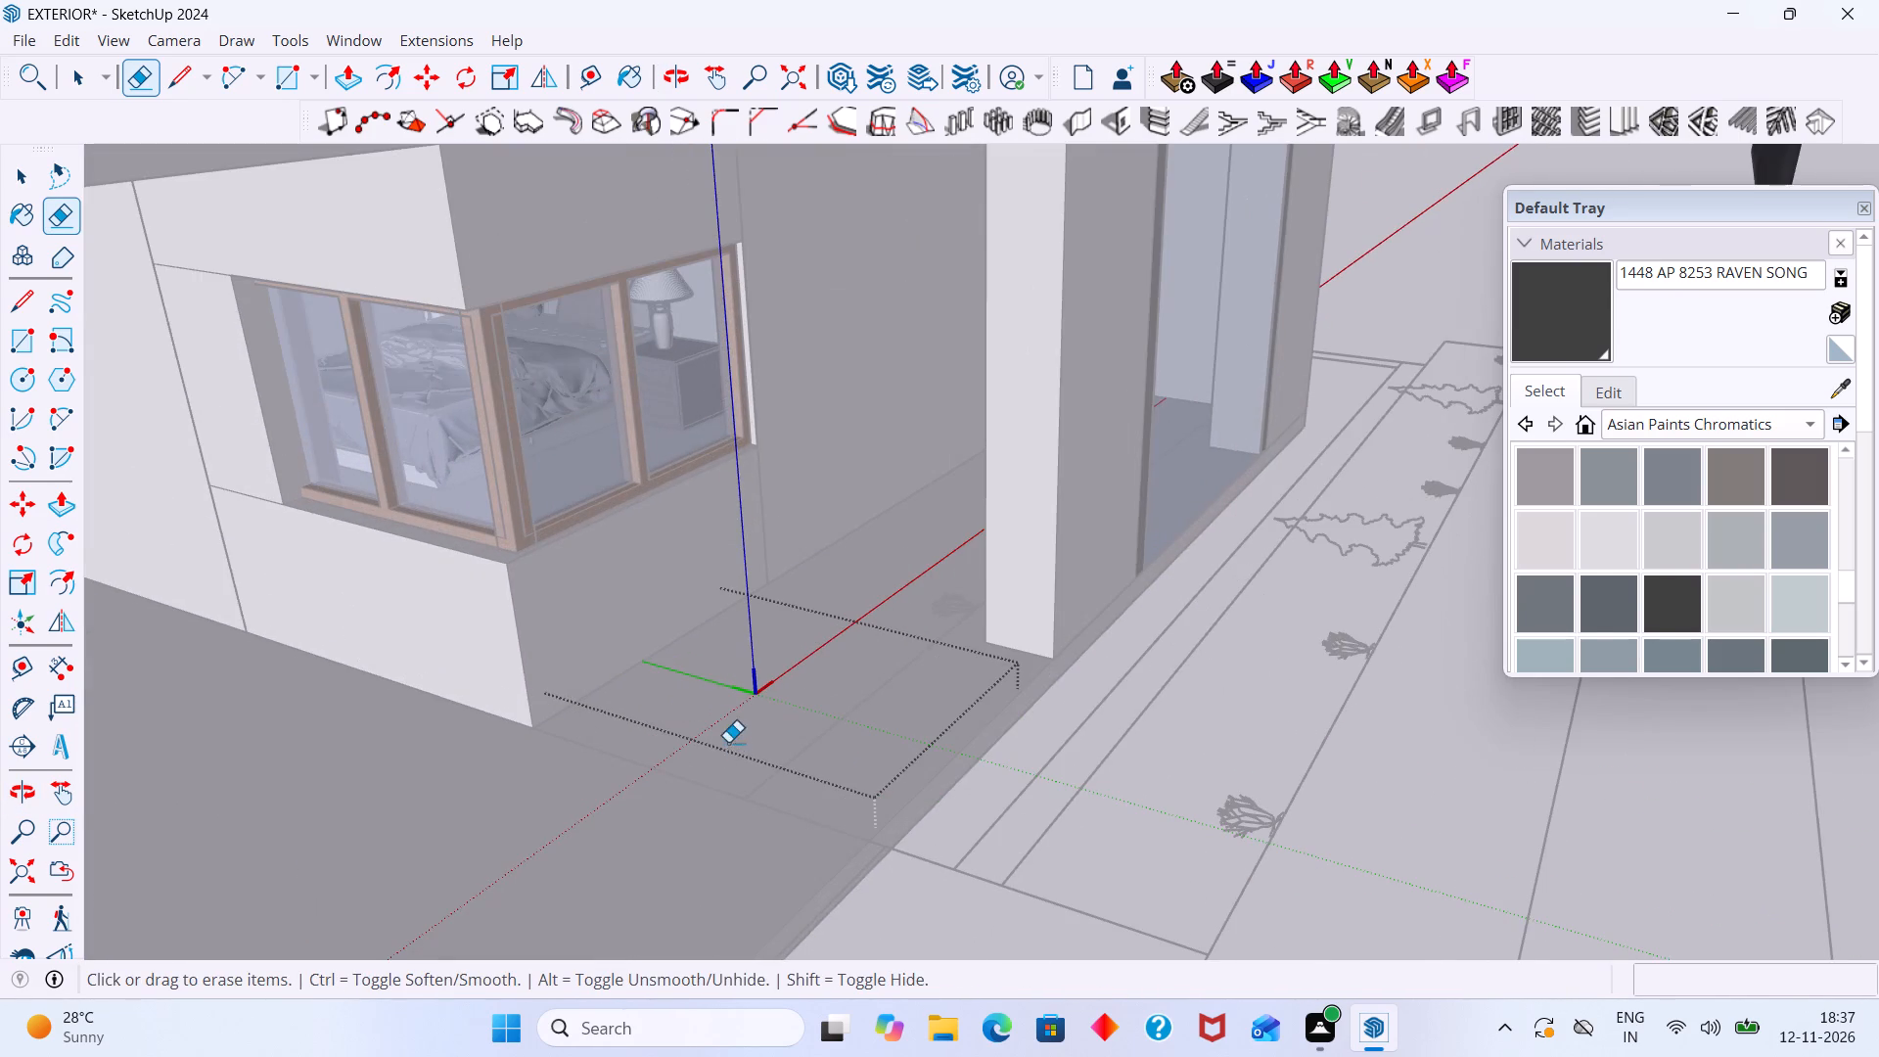
{"action": "scroll", "coordinate": [728, 742], "scroll_direction": "down", "scroll_amount": 6}
{"action": "key", "text": "space"}
{"action": "left_click", "coordinate": [1424, 816]}
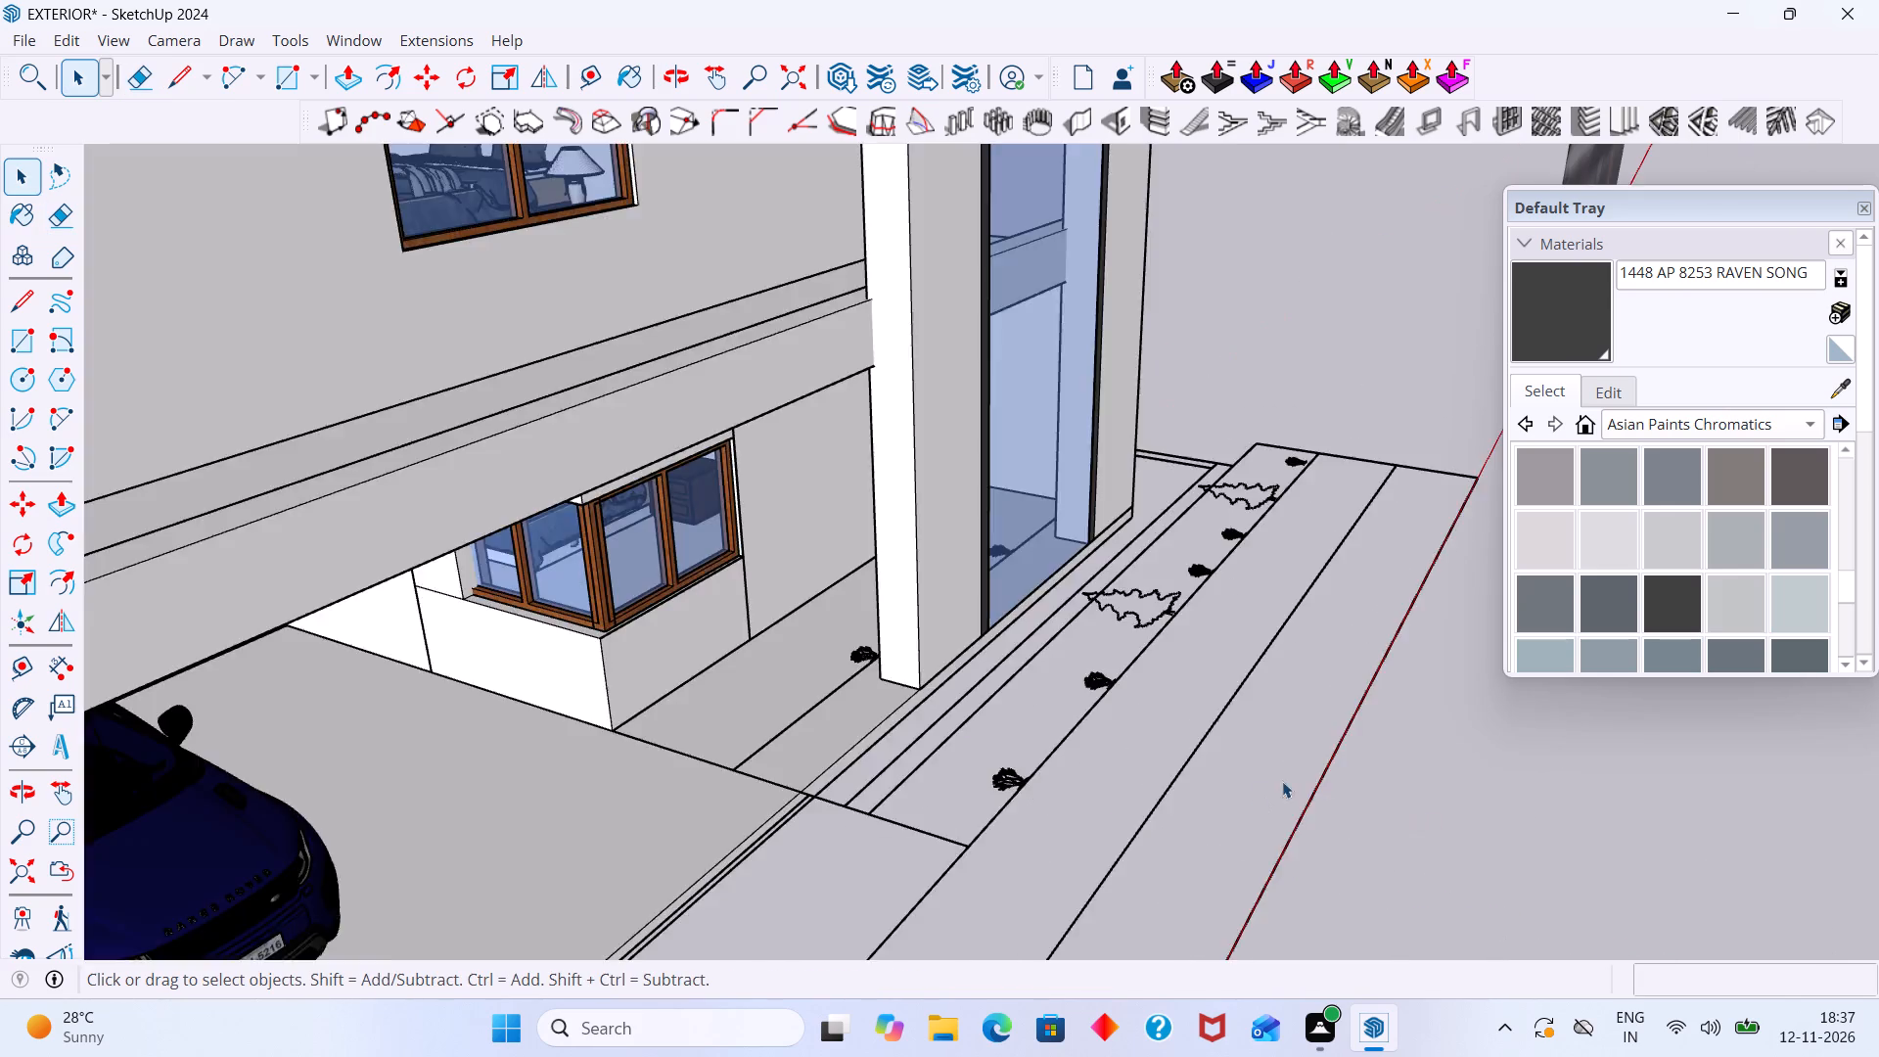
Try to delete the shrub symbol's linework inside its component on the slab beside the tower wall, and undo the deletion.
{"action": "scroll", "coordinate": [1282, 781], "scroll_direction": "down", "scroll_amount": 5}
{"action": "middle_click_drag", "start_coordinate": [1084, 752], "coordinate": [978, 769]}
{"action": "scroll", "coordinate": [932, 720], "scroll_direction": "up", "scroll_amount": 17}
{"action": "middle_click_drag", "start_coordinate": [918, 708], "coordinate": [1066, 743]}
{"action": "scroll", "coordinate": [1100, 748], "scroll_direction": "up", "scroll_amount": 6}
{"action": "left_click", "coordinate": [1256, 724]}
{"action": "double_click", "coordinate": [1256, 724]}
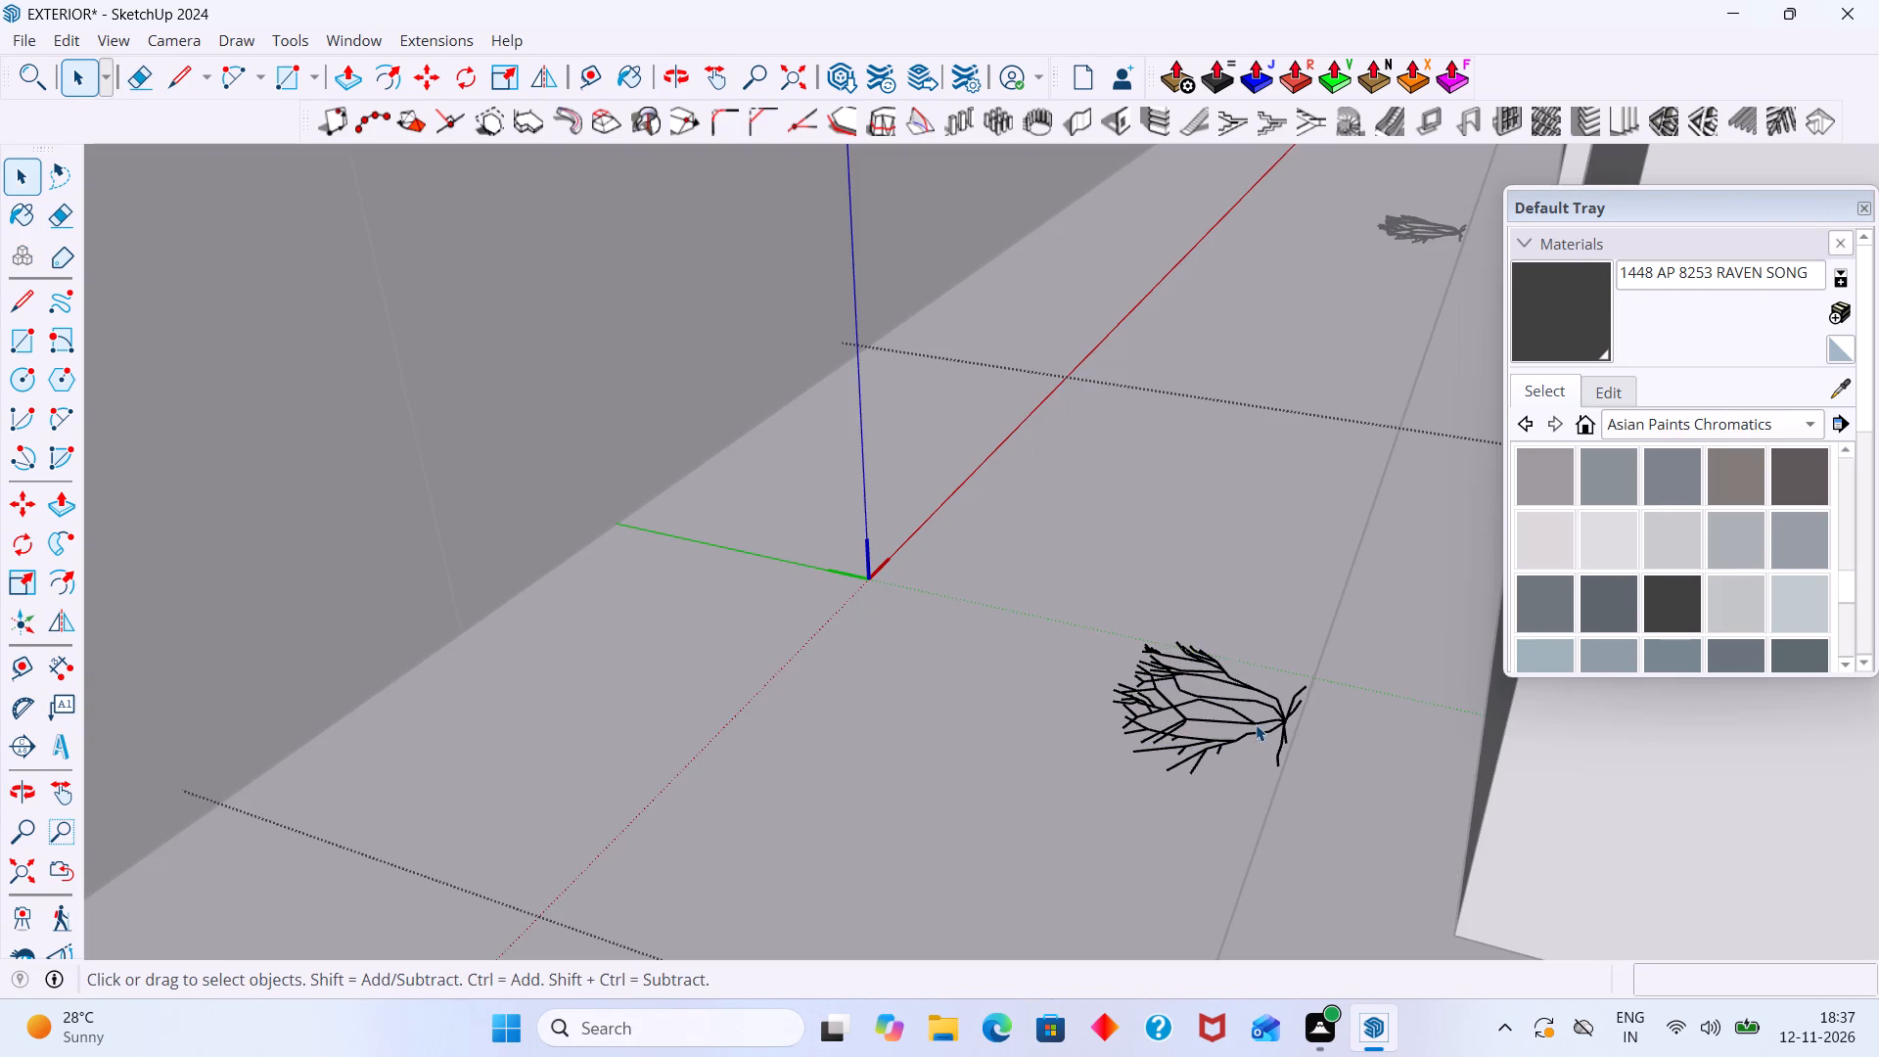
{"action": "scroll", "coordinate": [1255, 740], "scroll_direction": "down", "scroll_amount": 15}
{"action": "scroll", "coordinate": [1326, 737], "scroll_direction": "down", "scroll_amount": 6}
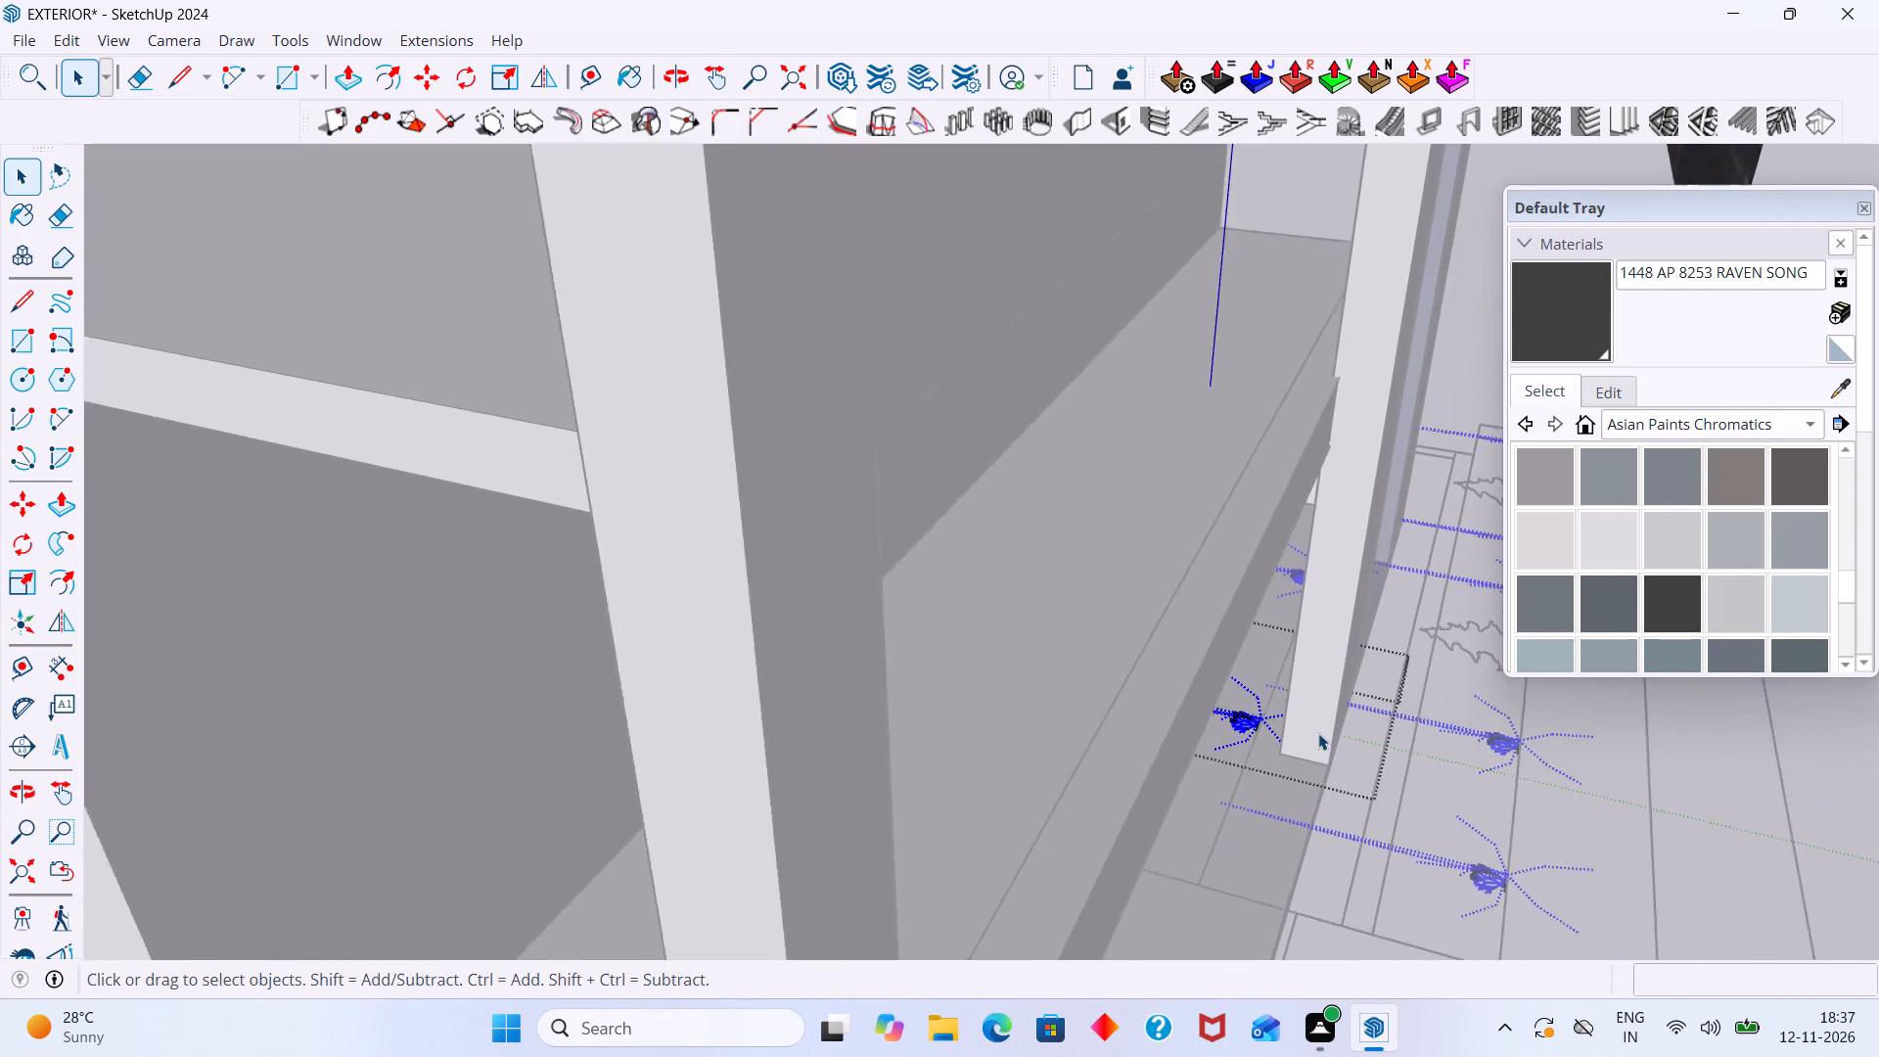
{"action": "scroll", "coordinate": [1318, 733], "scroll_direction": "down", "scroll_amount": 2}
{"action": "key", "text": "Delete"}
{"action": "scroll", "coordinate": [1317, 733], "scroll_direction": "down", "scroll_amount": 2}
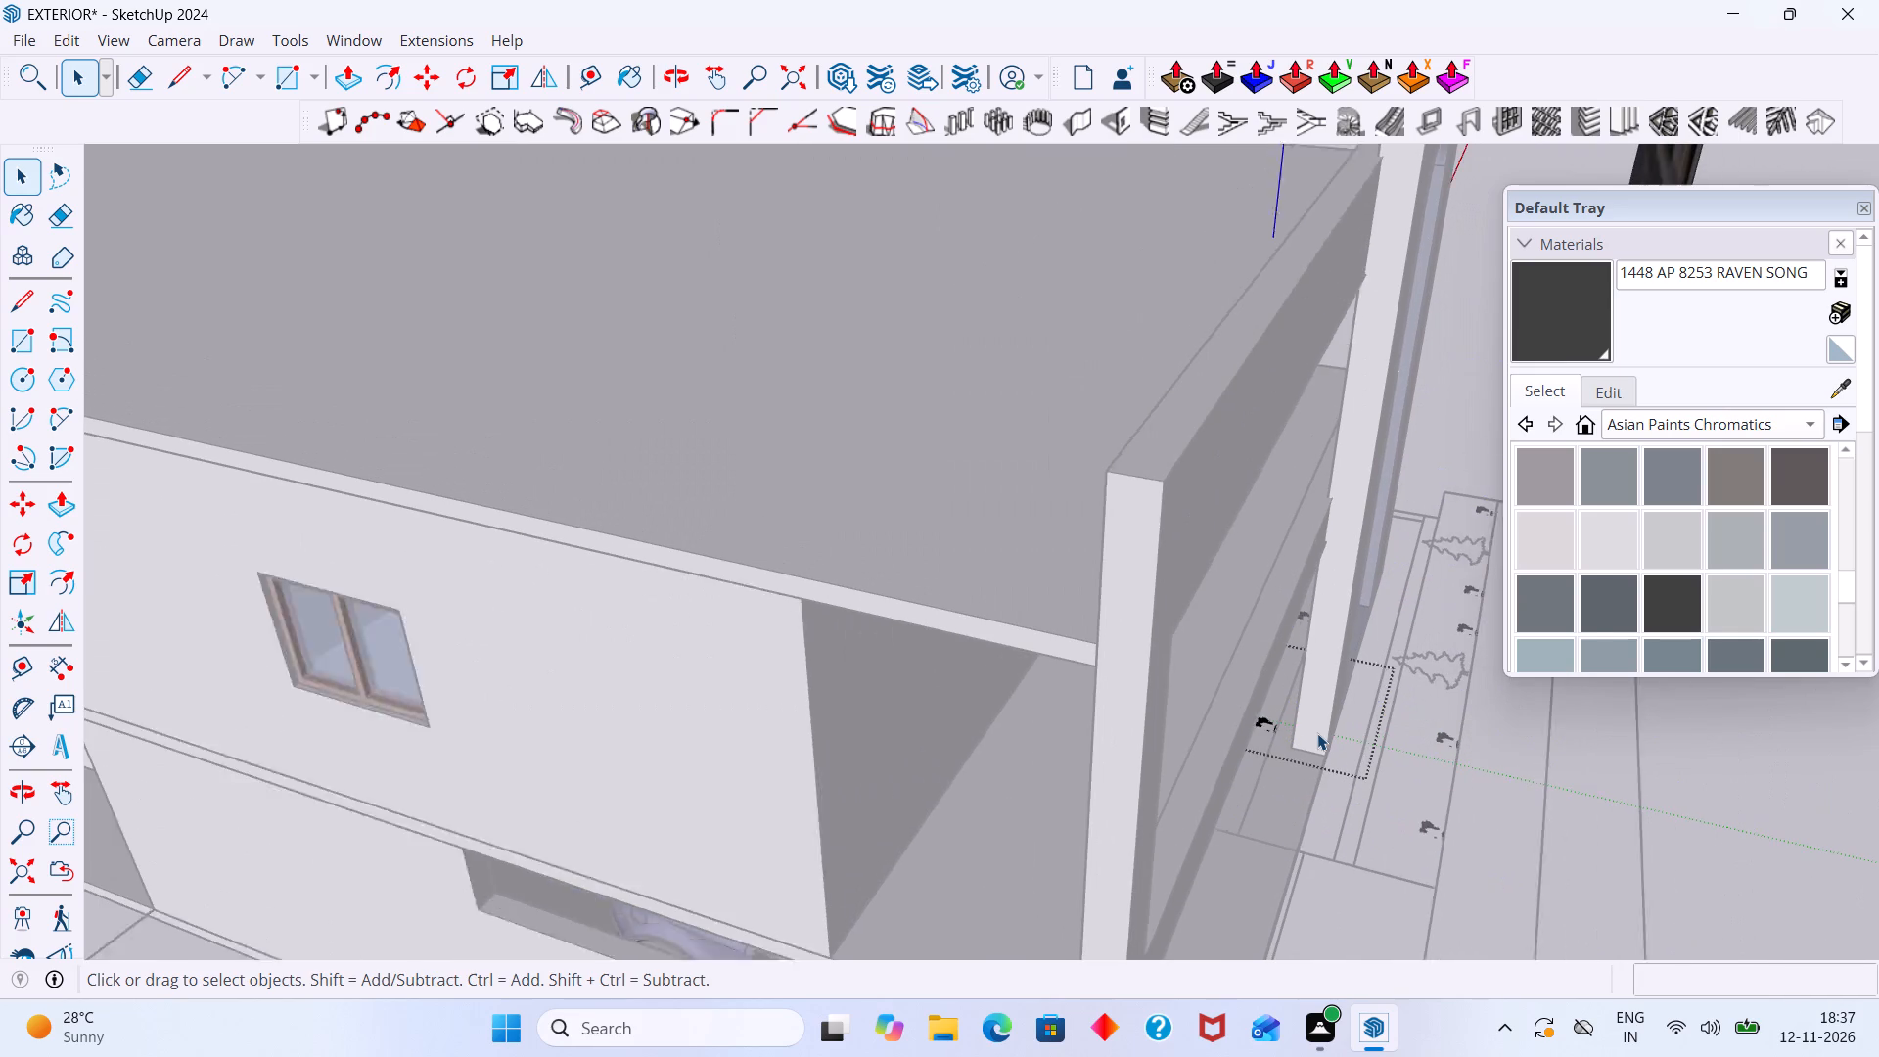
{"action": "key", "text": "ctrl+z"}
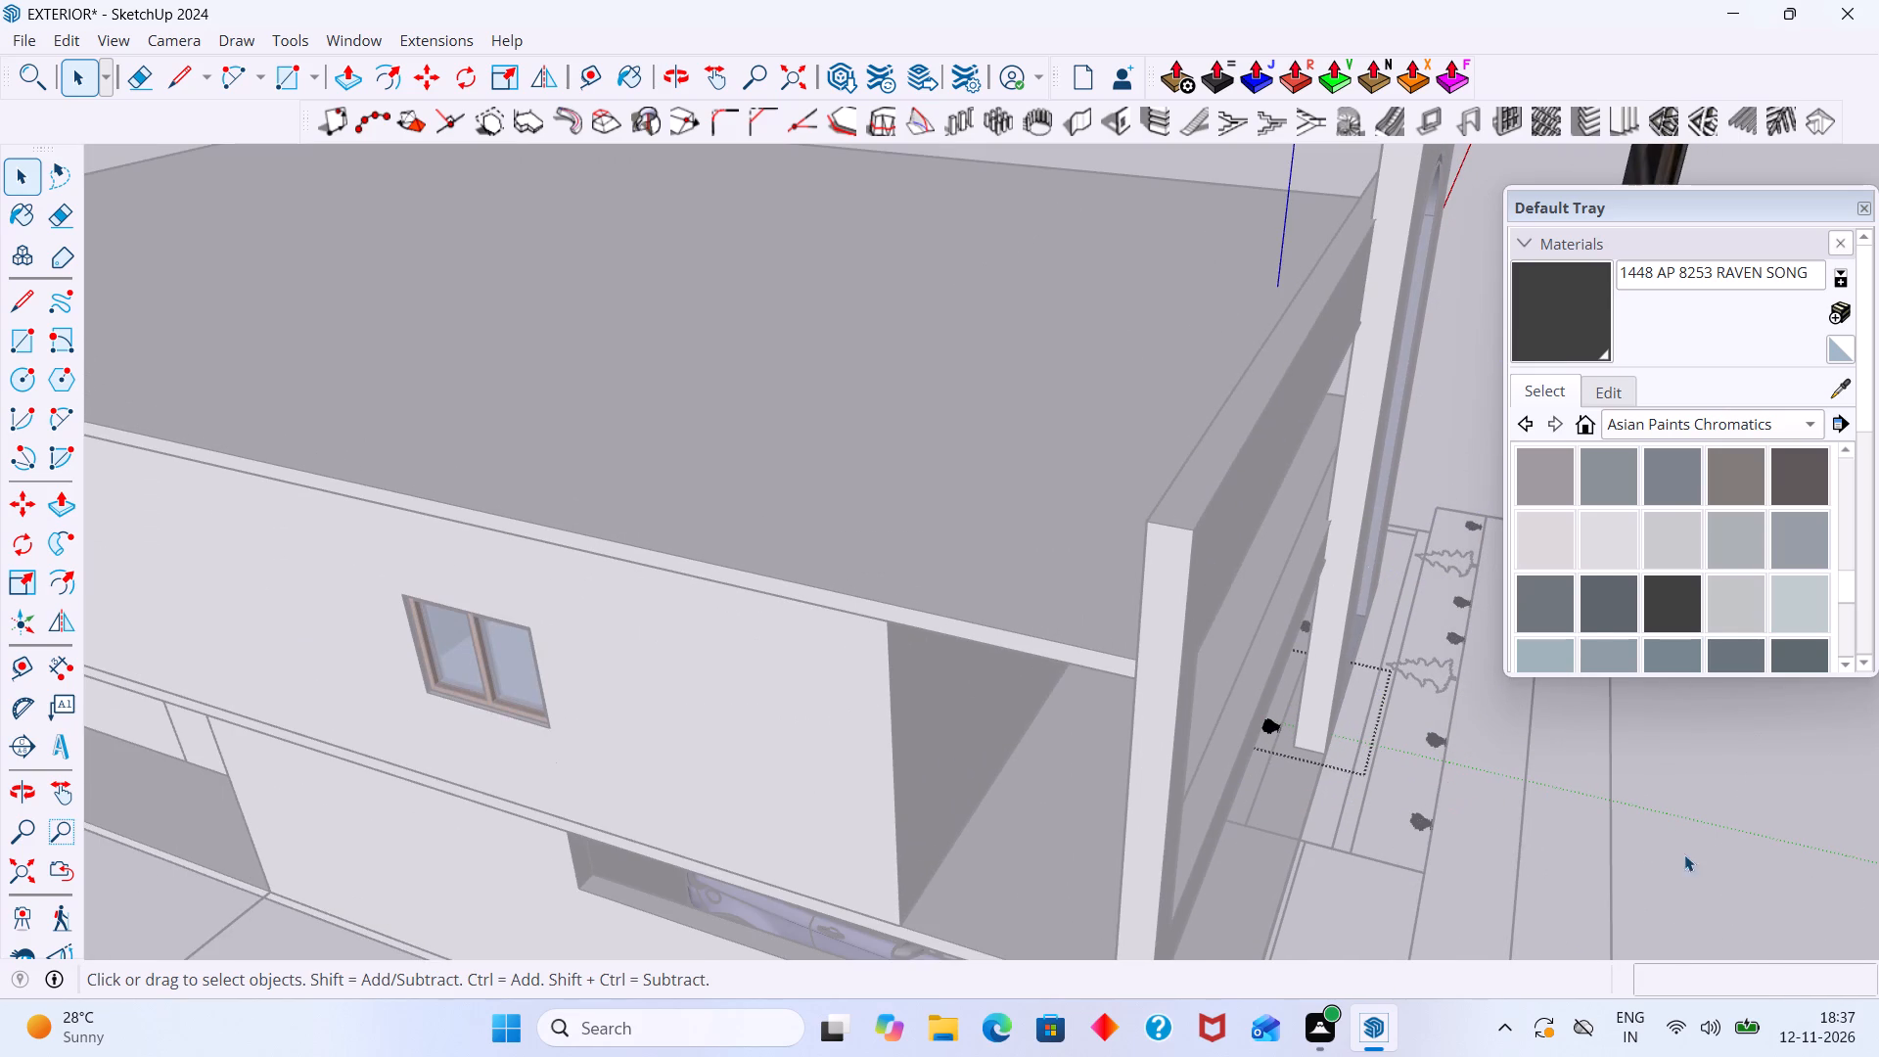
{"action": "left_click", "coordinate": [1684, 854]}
Delete the two shrub symbols on the floor slab between the bay window wall and the arched tower wall.
{"action": "scroll", "coordinate": [1236, 787], "scroll_direction": "up", "scroll_amount": 16}
{"action": "left_click", "coordinate": [1214, 693]}
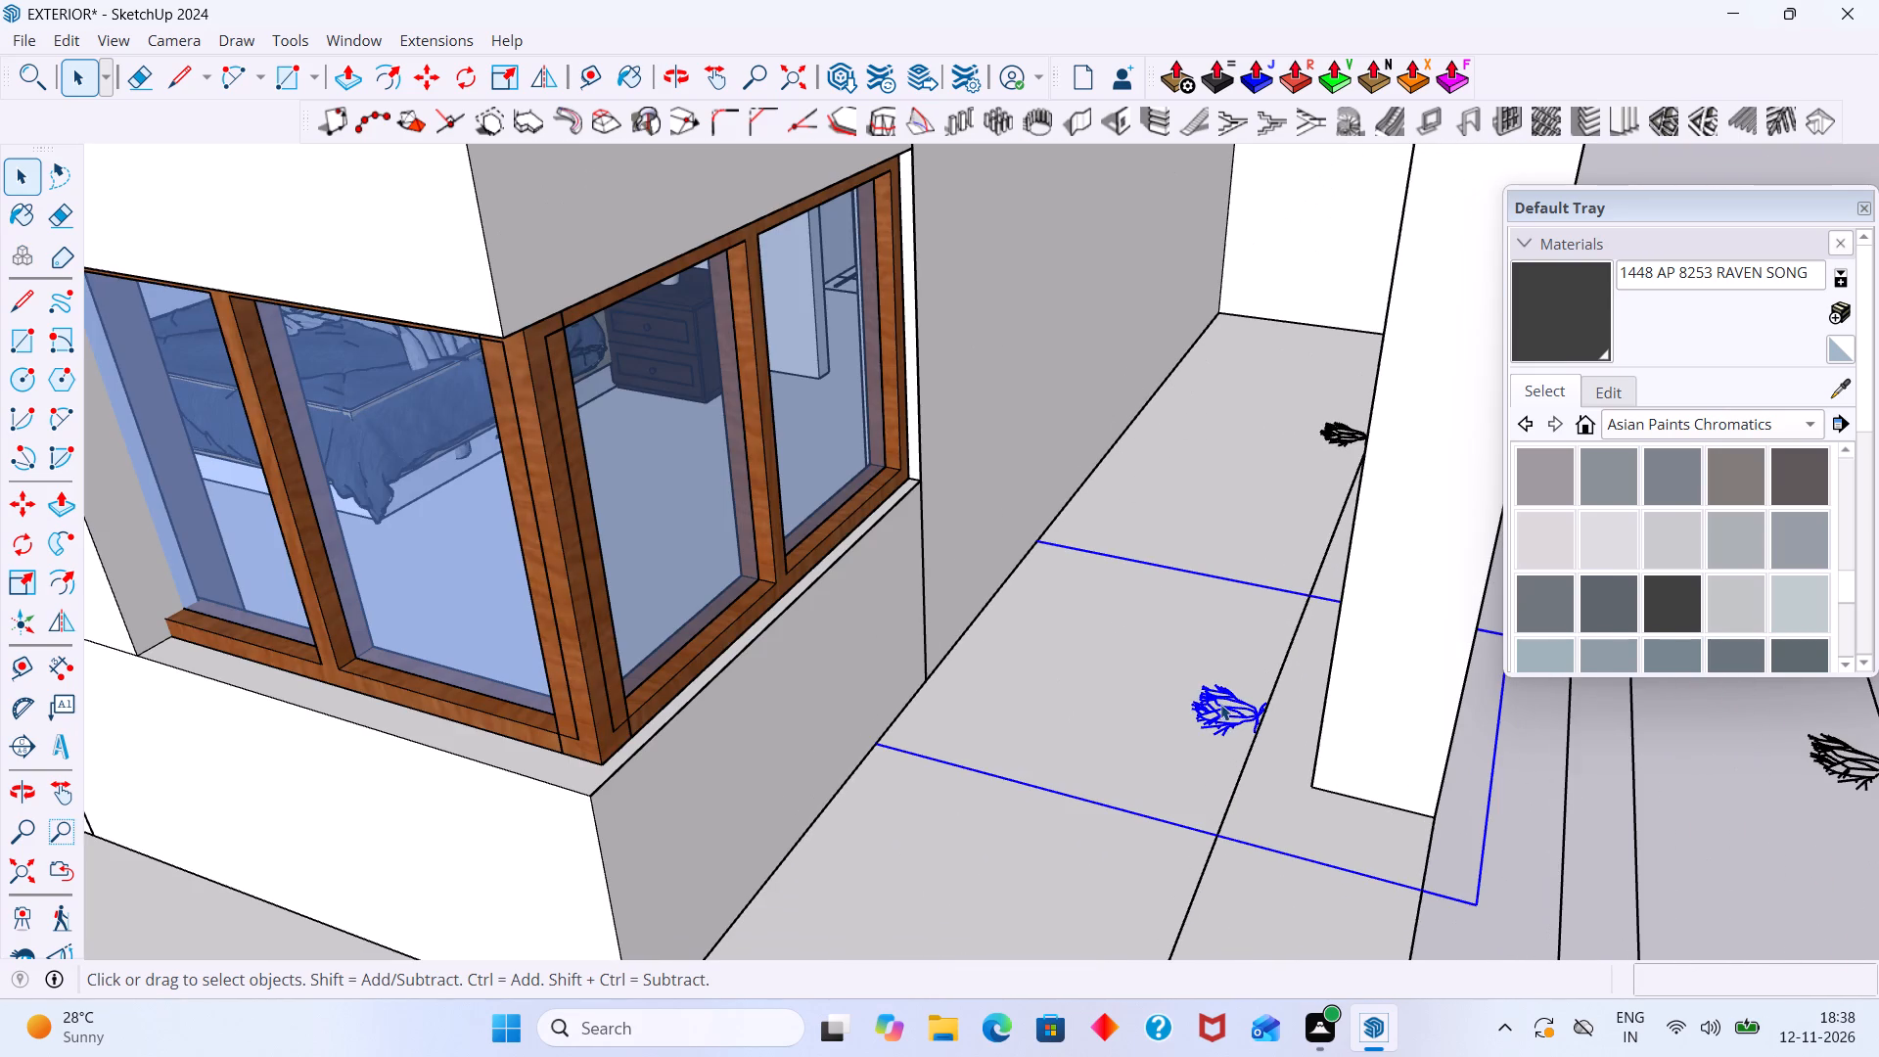
{"action": "key", "text": "Delete"}
{"action": "left_click", "coordinate": [1357, 422]}
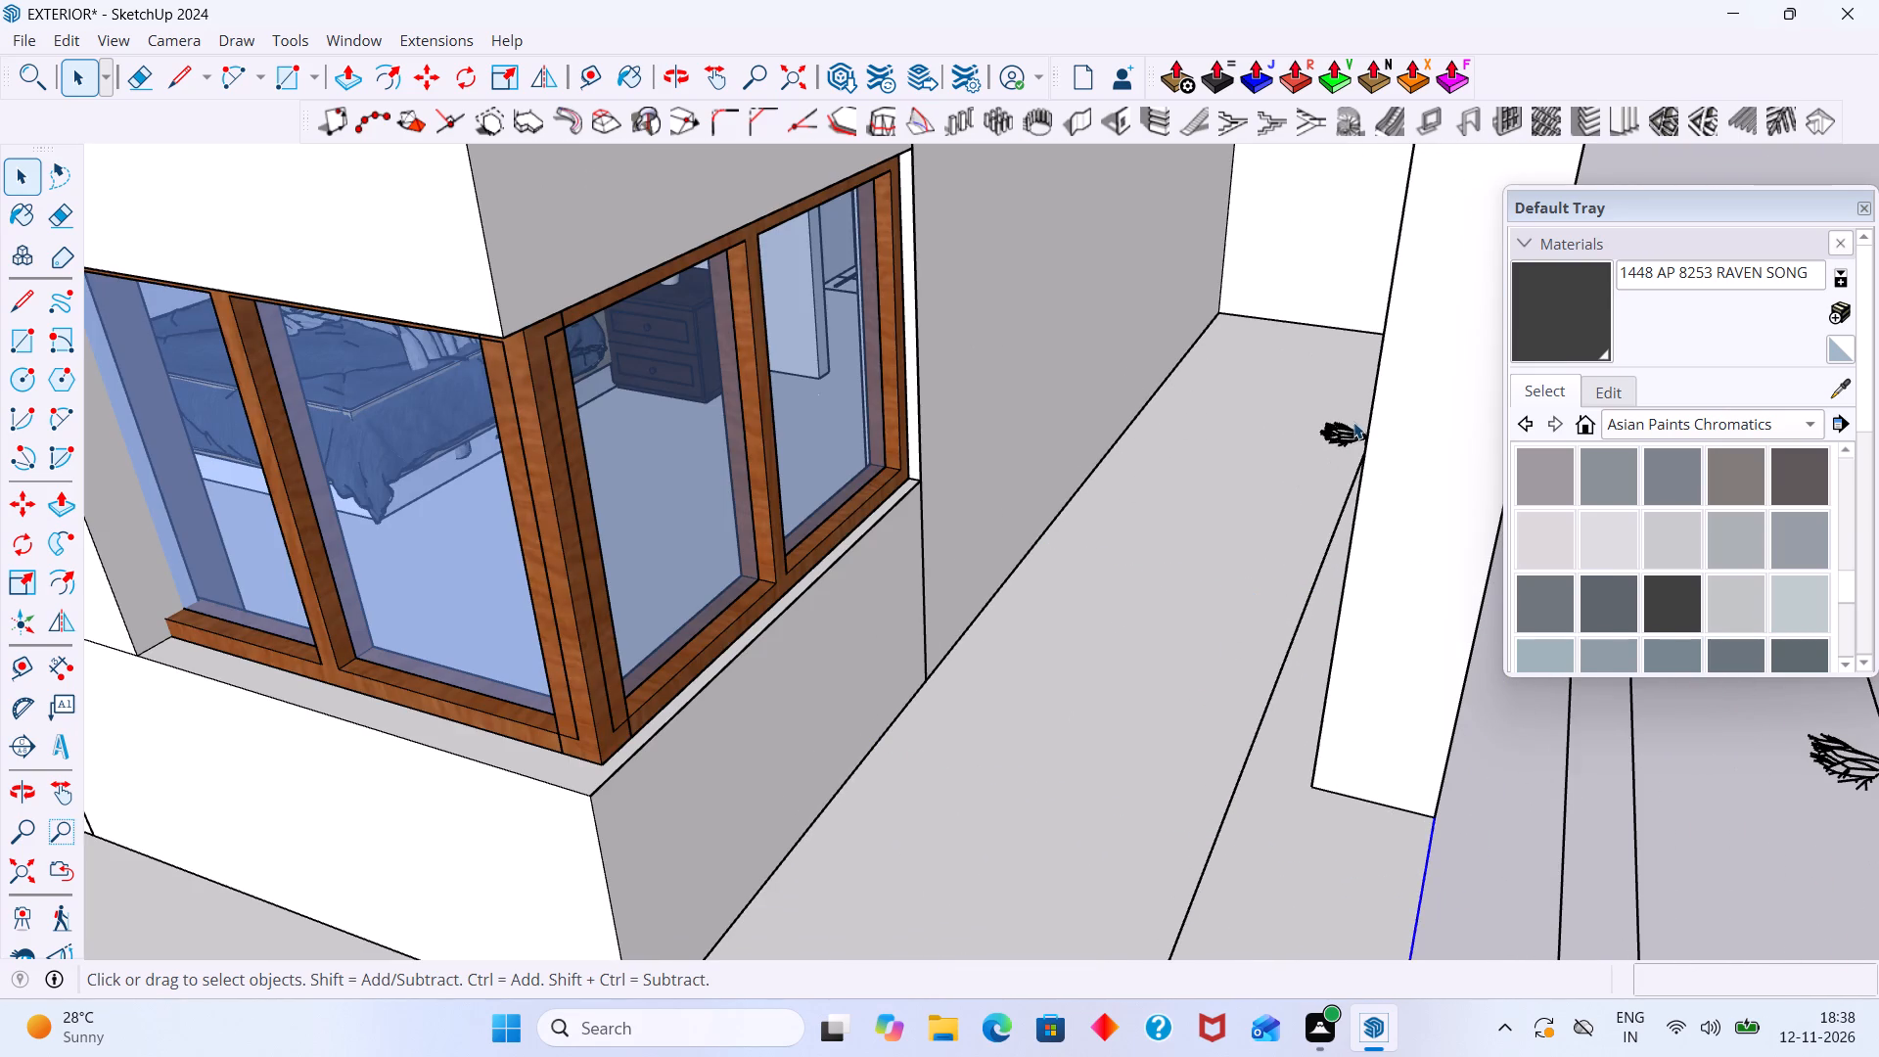
{"action": "left_click", "coordinate": [1335, 433]}
{"action": "key", "text": "Delete"}
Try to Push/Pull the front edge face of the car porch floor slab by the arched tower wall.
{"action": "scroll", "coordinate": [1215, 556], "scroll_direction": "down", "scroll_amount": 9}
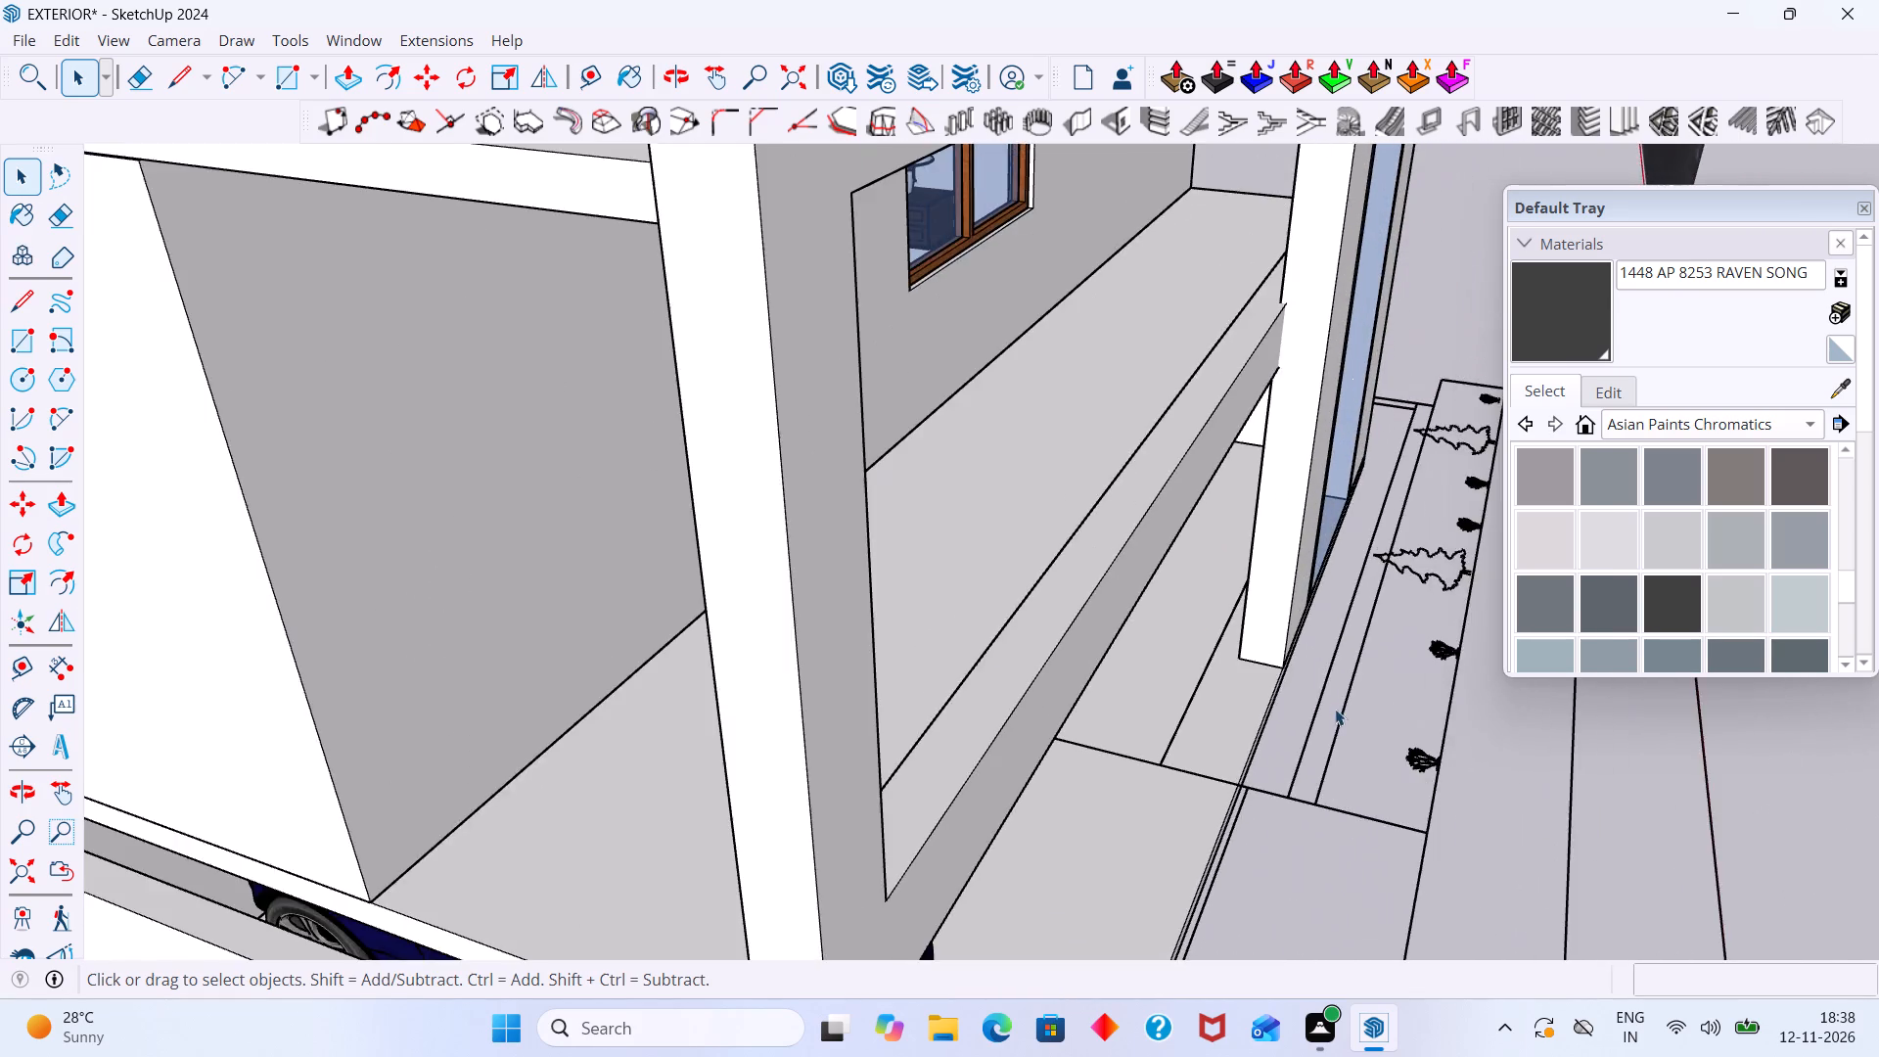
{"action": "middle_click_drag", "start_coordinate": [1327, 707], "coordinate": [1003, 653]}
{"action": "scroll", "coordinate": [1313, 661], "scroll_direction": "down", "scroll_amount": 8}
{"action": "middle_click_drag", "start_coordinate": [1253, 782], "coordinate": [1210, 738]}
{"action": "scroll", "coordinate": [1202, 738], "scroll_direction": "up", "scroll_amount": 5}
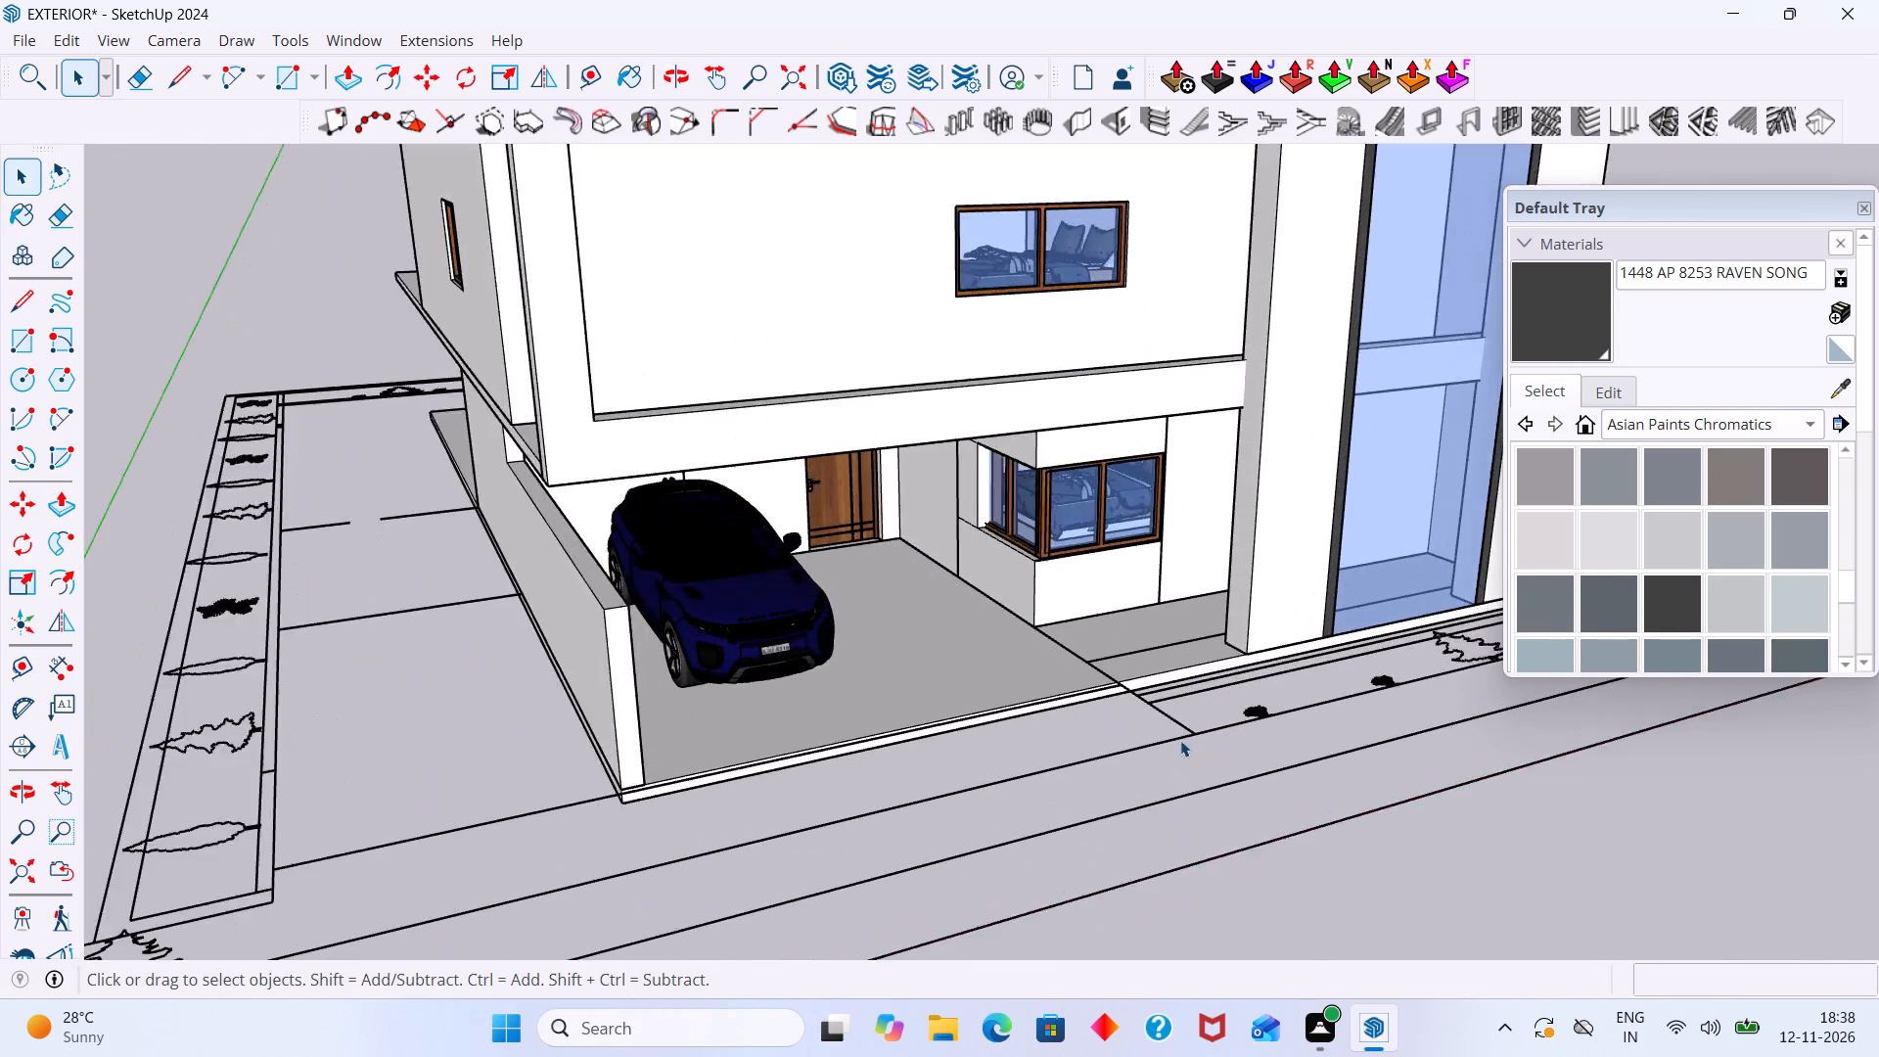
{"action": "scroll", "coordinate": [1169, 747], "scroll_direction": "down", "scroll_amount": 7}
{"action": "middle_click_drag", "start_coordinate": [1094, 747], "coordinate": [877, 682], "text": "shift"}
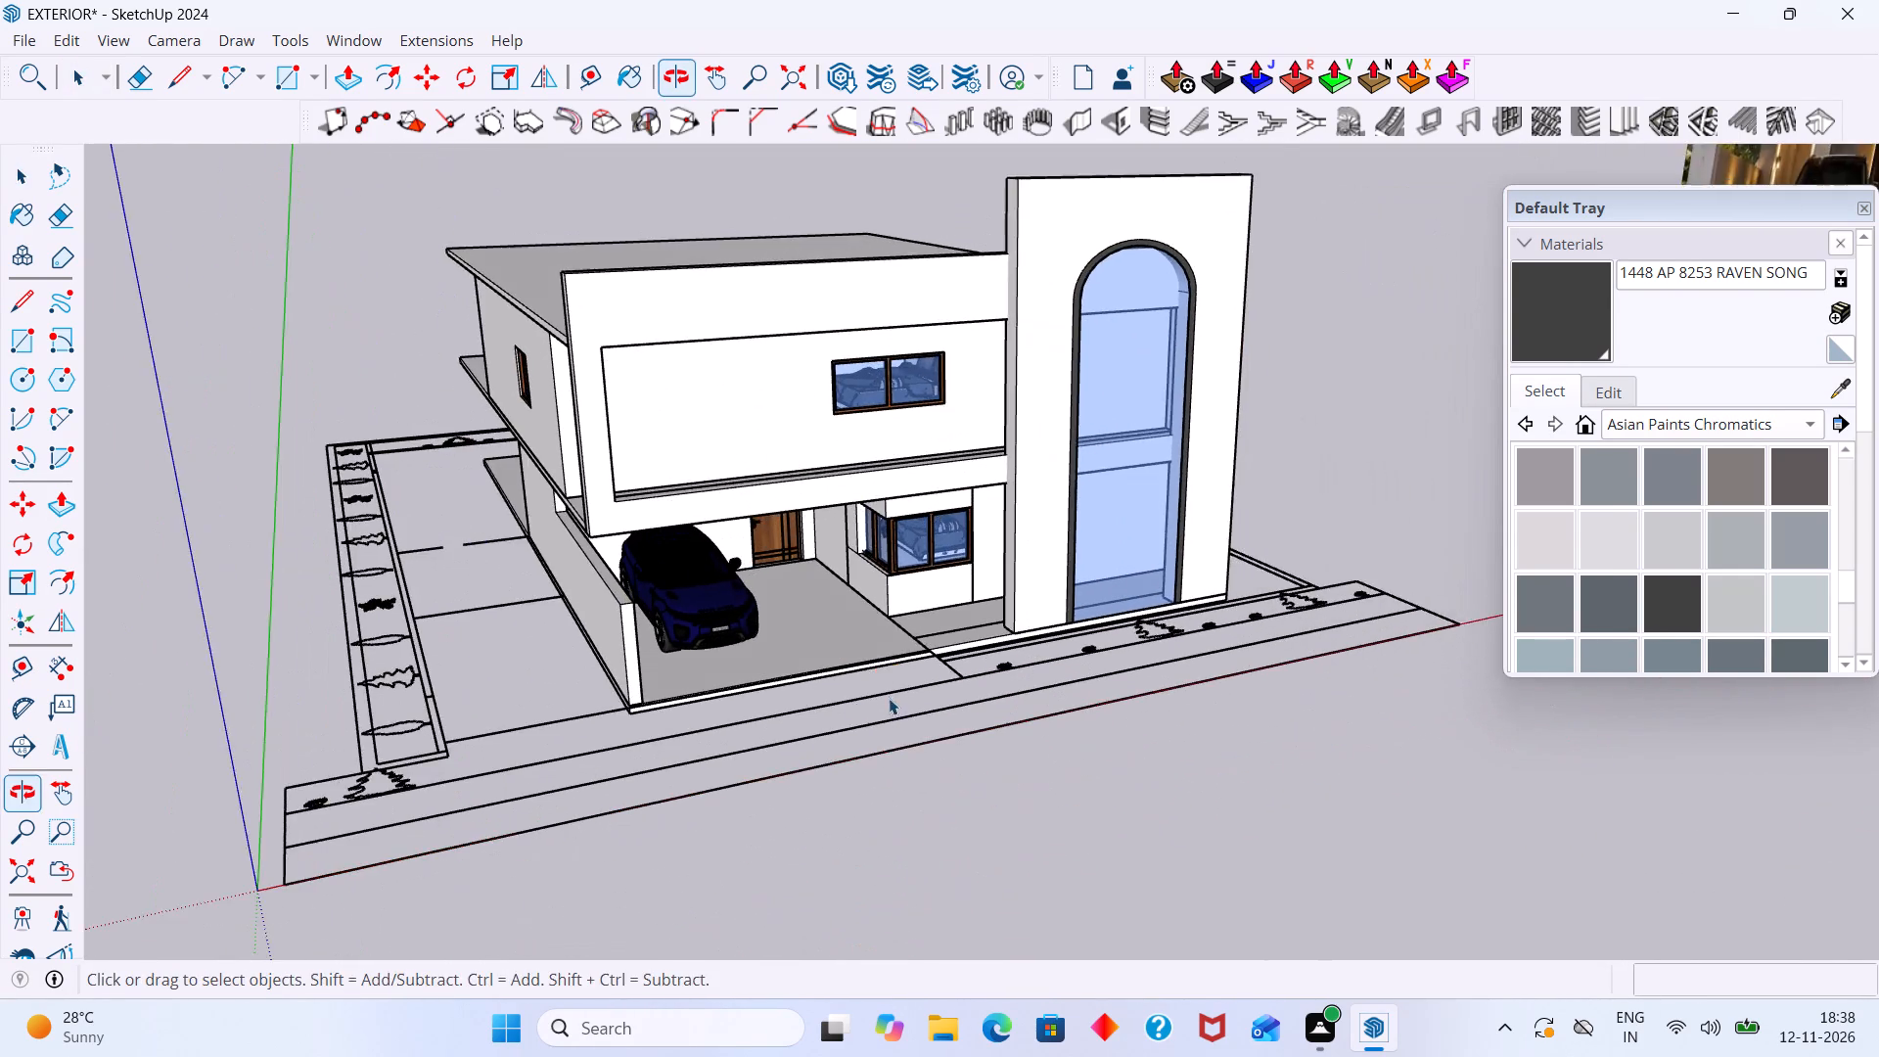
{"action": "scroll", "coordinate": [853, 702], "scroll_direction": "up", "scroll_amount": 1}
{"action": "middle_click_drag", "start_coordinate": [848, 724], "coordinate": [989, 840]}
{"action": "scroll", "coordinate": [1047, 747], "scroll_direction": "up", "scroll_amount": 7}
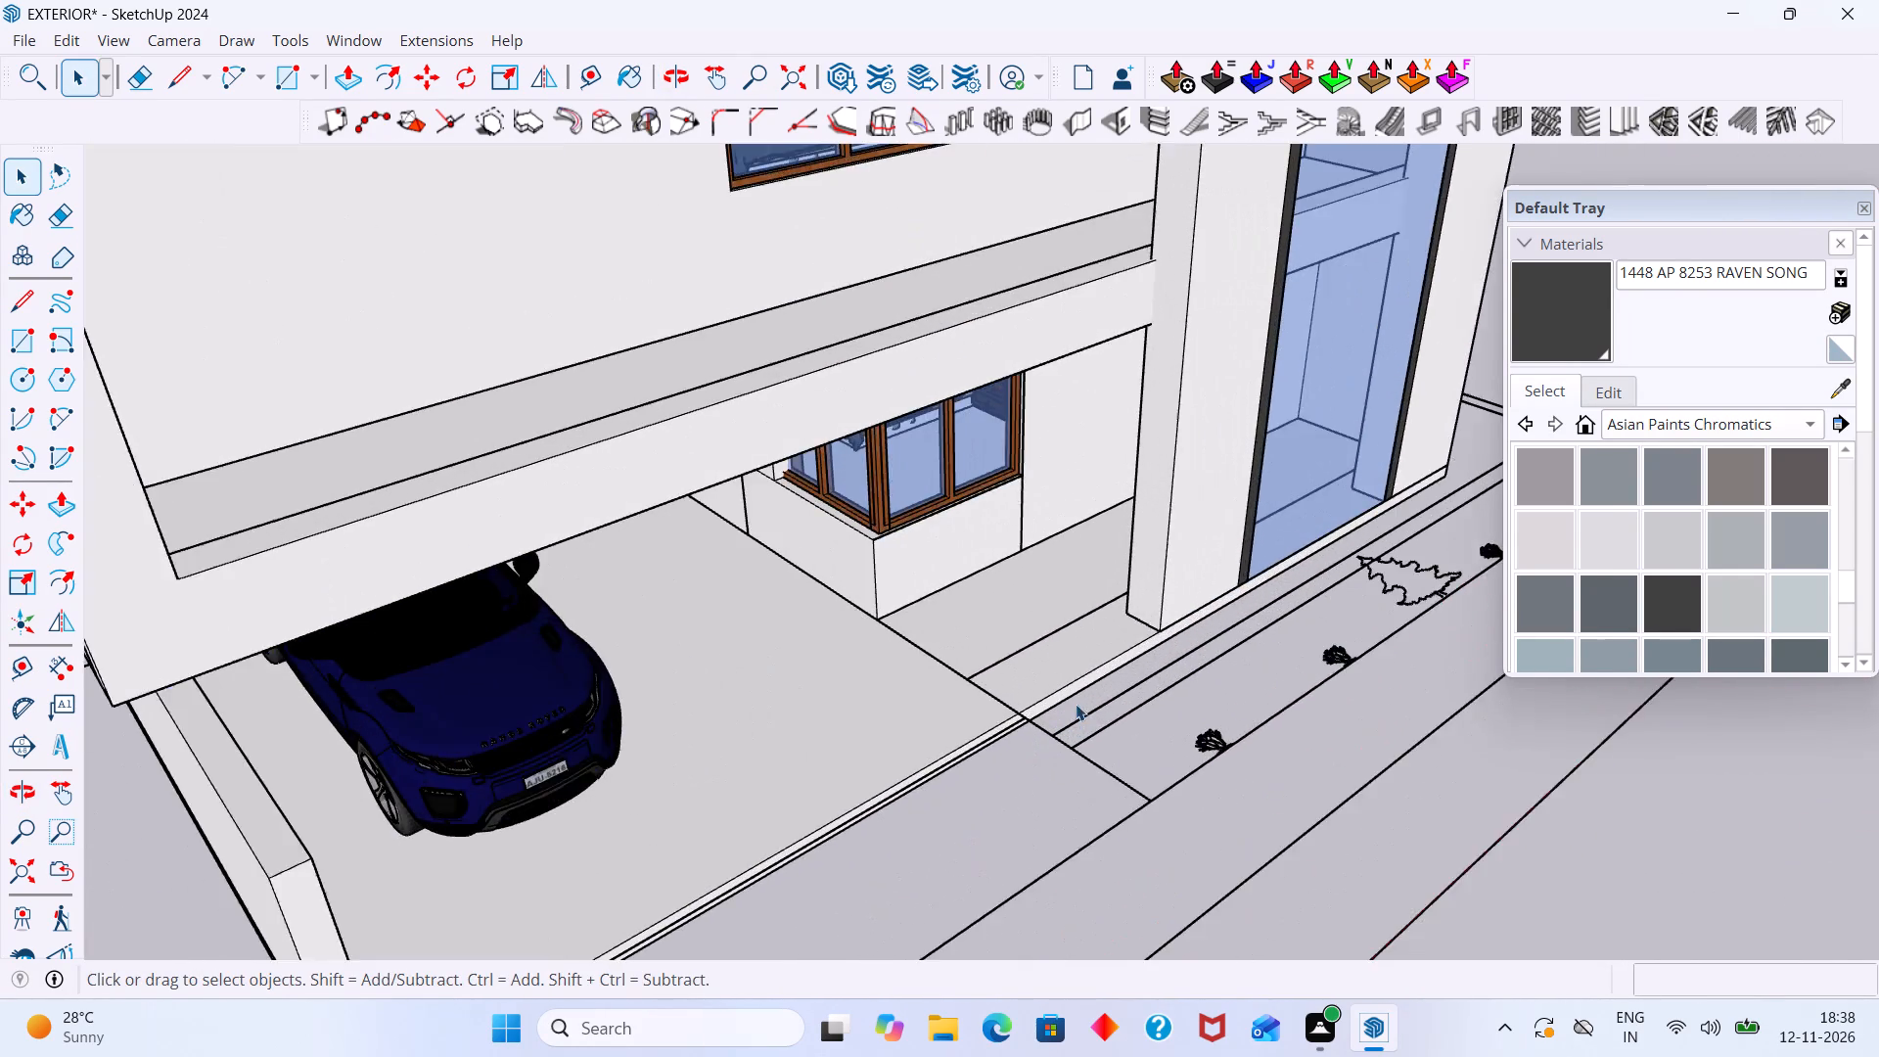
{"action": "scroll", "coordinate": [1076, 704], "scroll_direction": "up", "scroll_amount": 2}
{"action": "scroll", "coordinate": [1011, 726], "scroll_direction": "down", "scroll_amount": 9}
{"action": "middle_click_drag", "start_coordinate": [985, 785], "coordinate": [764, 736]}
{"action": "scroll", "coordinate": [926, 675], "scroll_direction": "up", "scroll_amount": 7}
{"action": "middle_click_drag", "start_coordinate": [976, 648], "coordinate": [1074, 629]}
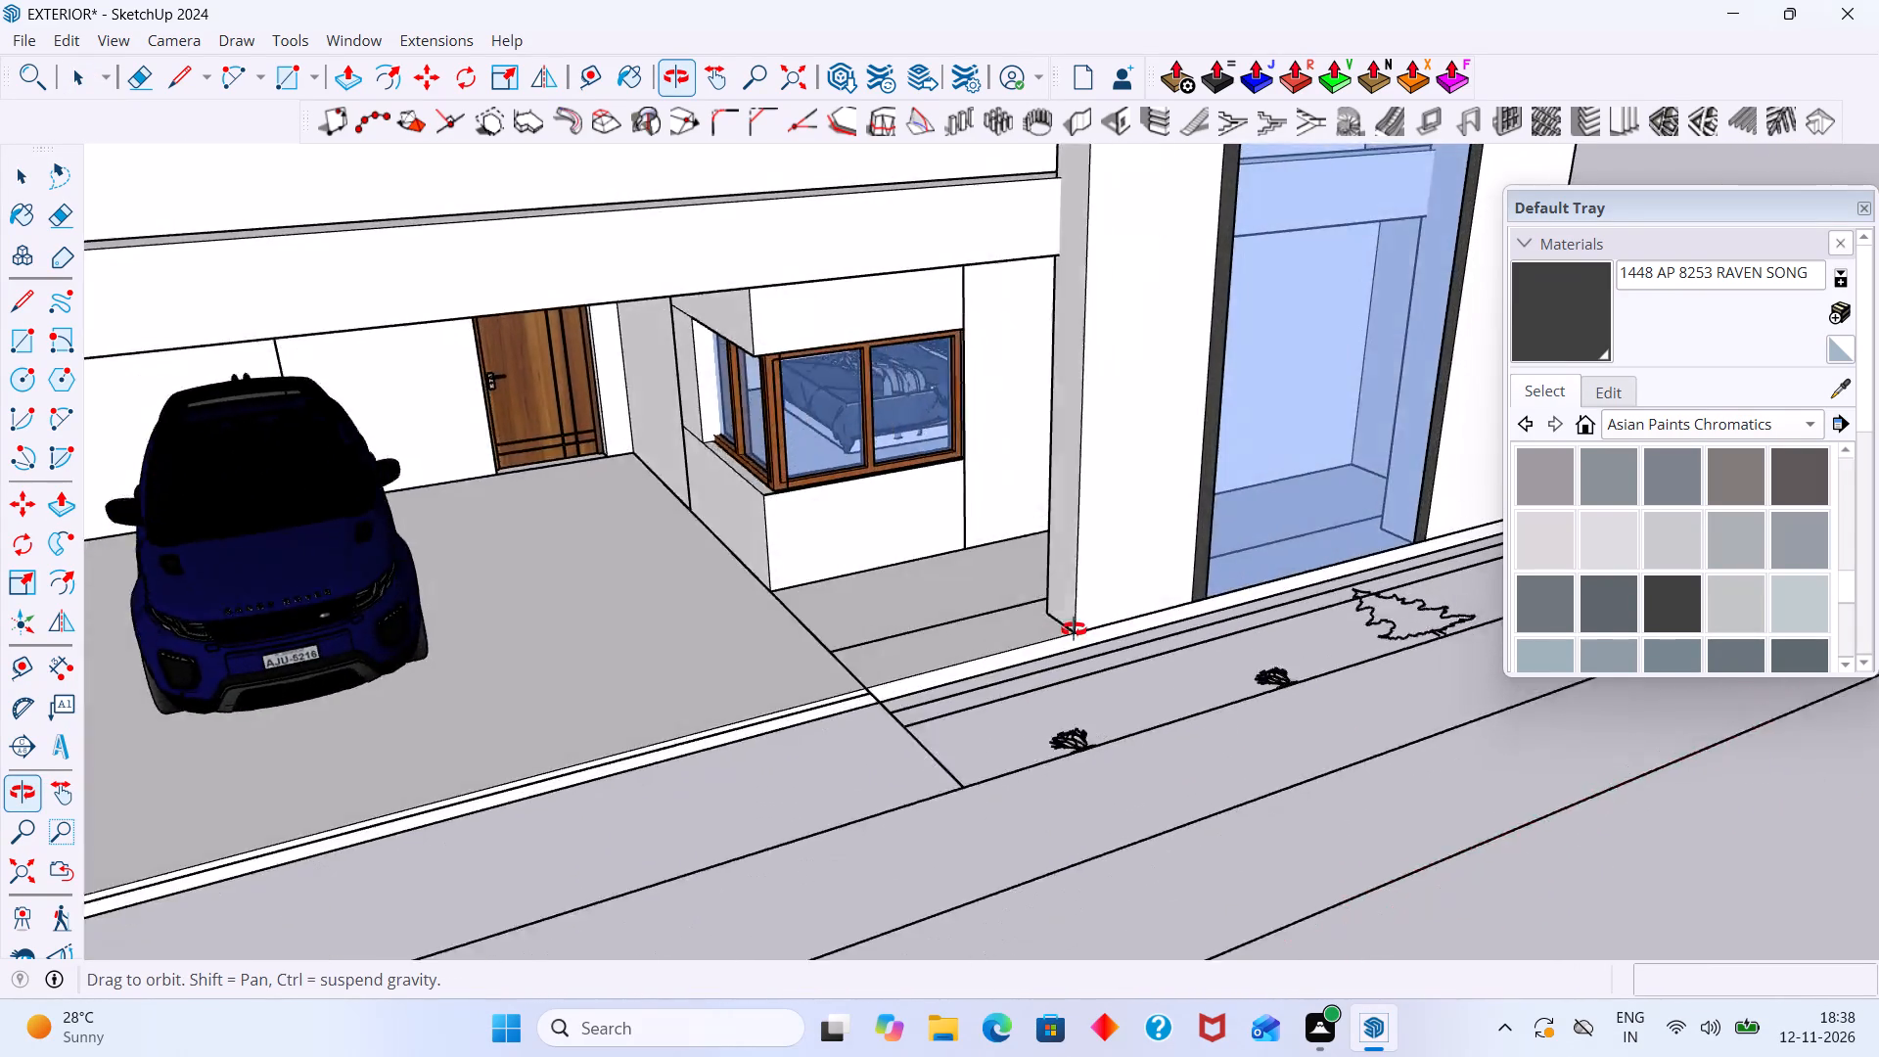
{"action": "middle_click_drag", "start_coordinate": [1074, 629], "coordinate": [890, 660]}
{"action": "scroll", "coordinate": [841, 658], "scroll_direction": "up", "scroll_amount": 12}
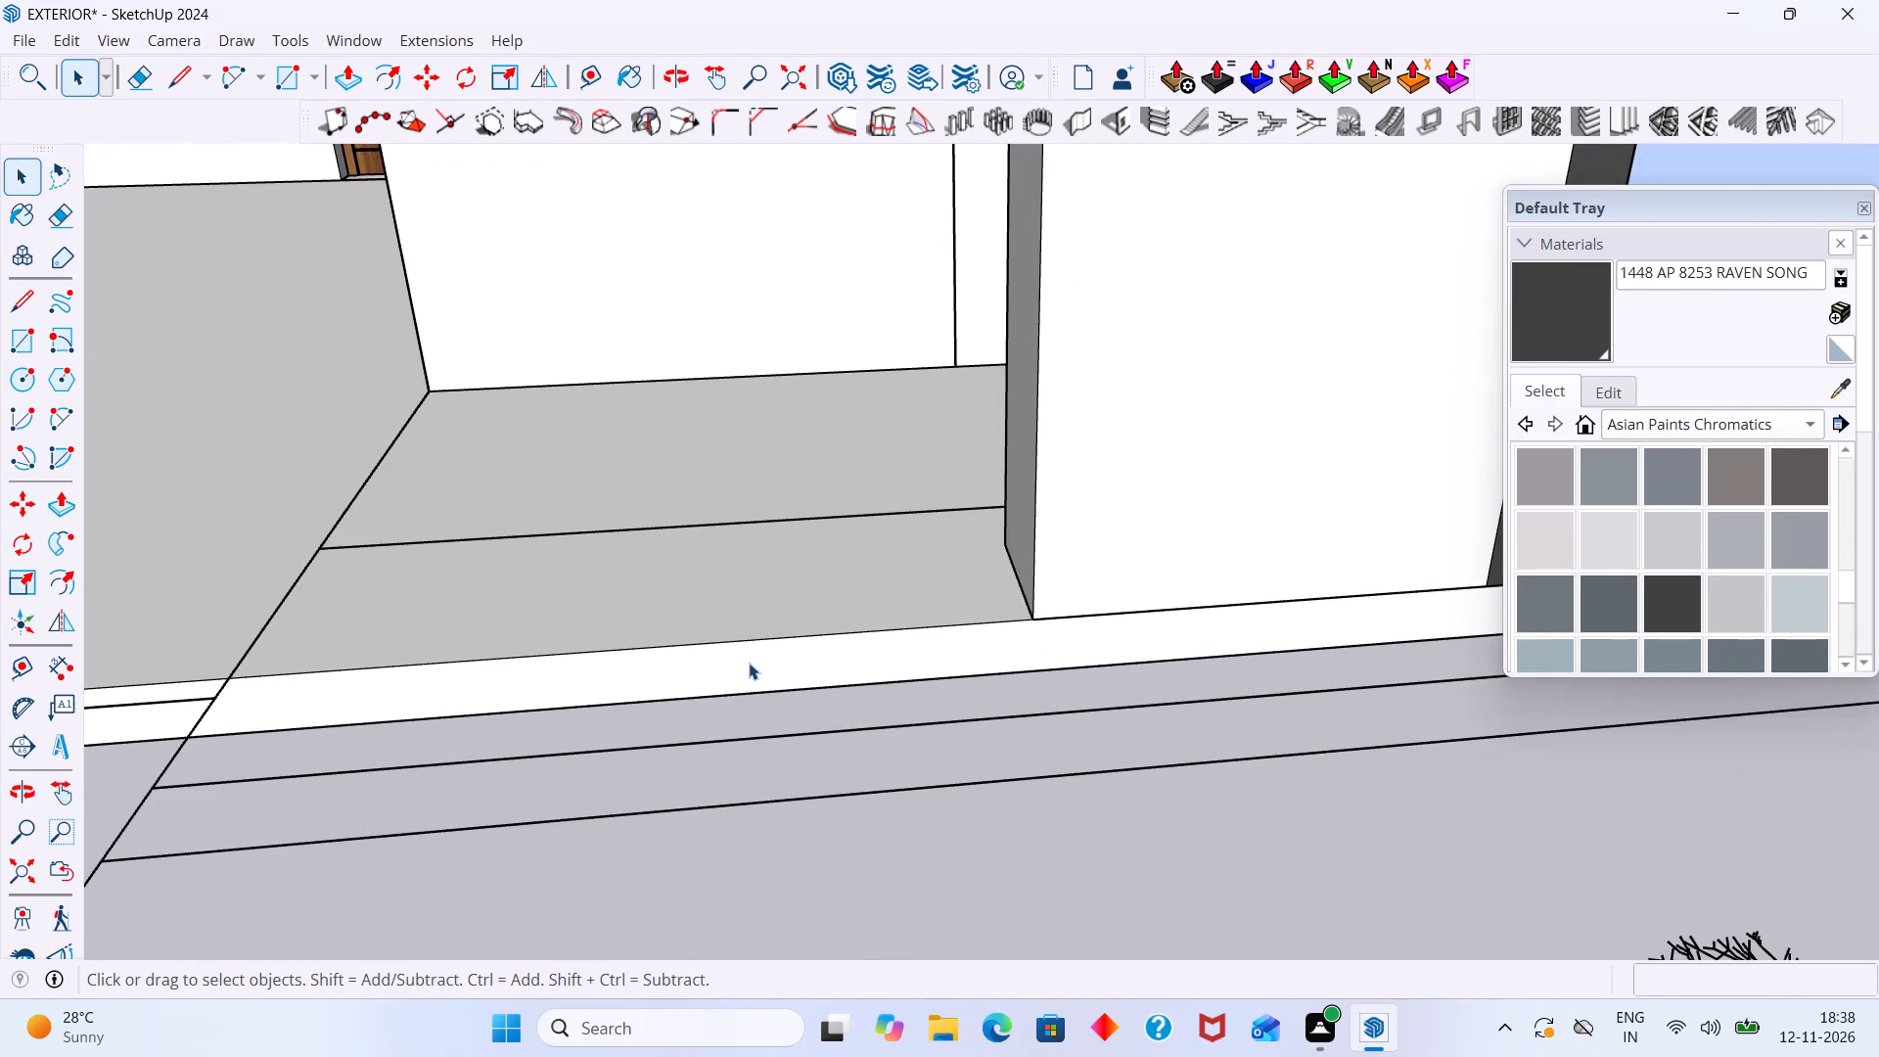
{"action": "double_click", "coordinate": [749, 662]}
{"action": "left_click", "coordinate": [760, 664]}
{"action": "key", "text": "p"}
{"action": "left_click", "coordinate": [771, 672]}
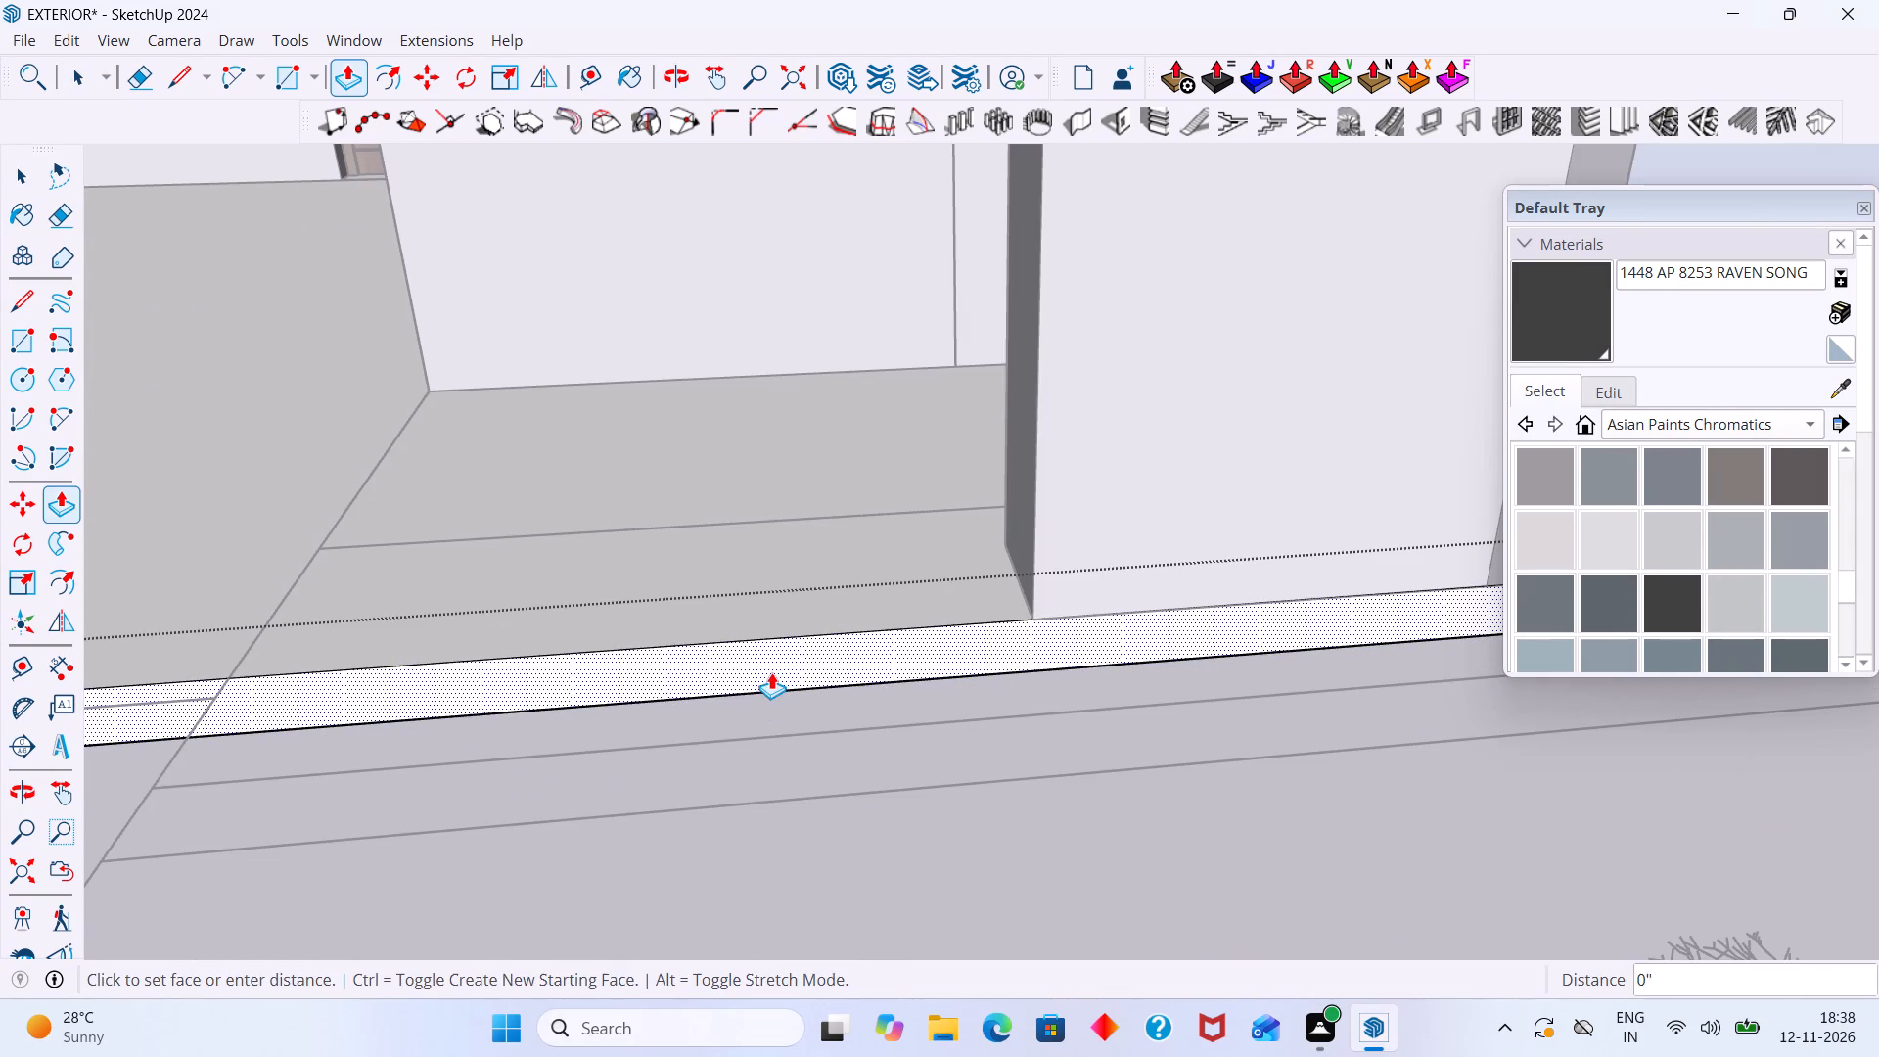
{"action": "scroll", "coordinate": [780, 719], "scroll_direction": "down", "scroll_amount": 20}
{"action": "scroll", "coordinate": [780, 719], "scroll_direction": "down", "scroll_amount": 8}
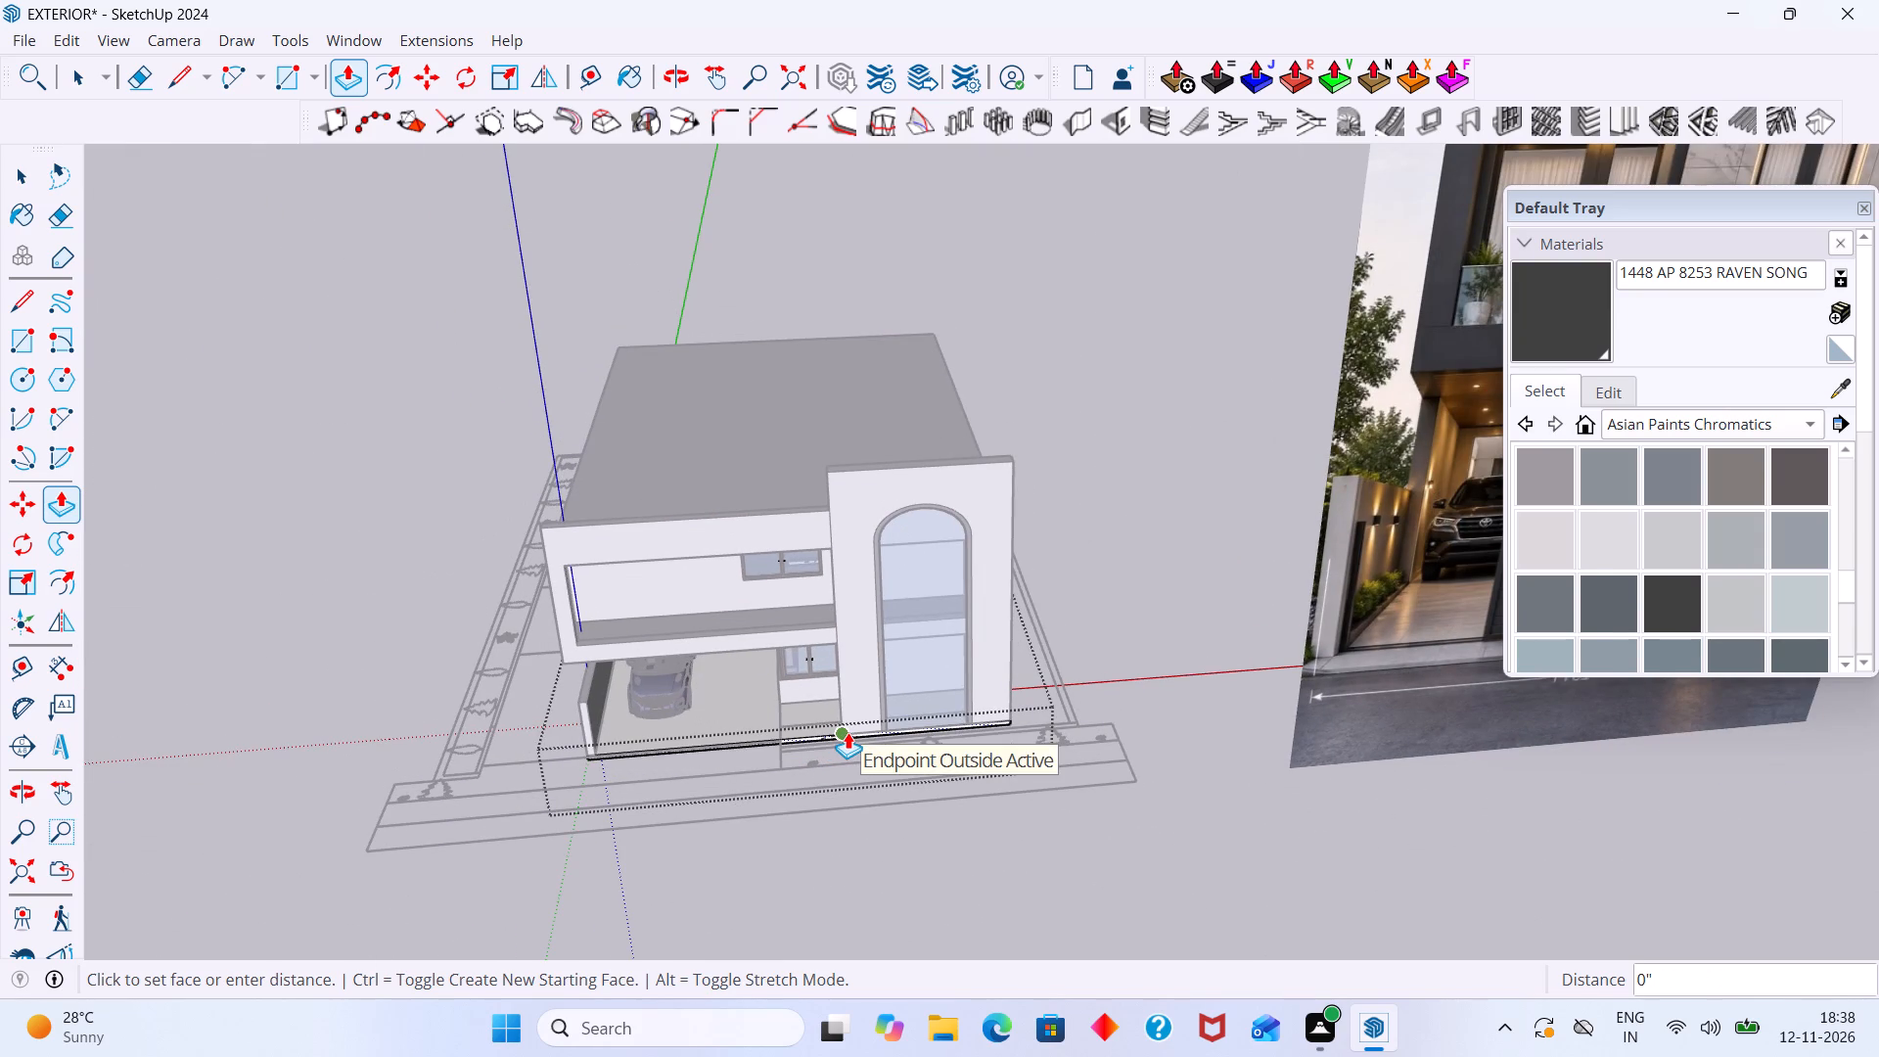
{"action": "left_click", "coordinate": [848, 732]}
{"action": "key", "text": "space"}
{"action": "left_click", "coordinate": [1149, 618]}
Examine the reference facade's car porch, gate, boundary wall and planter area beside the model's front elevation.
{"action": "scroll", "coordinate": [928, 696], "scroll_direction": "down", "scroll_amount": 3}
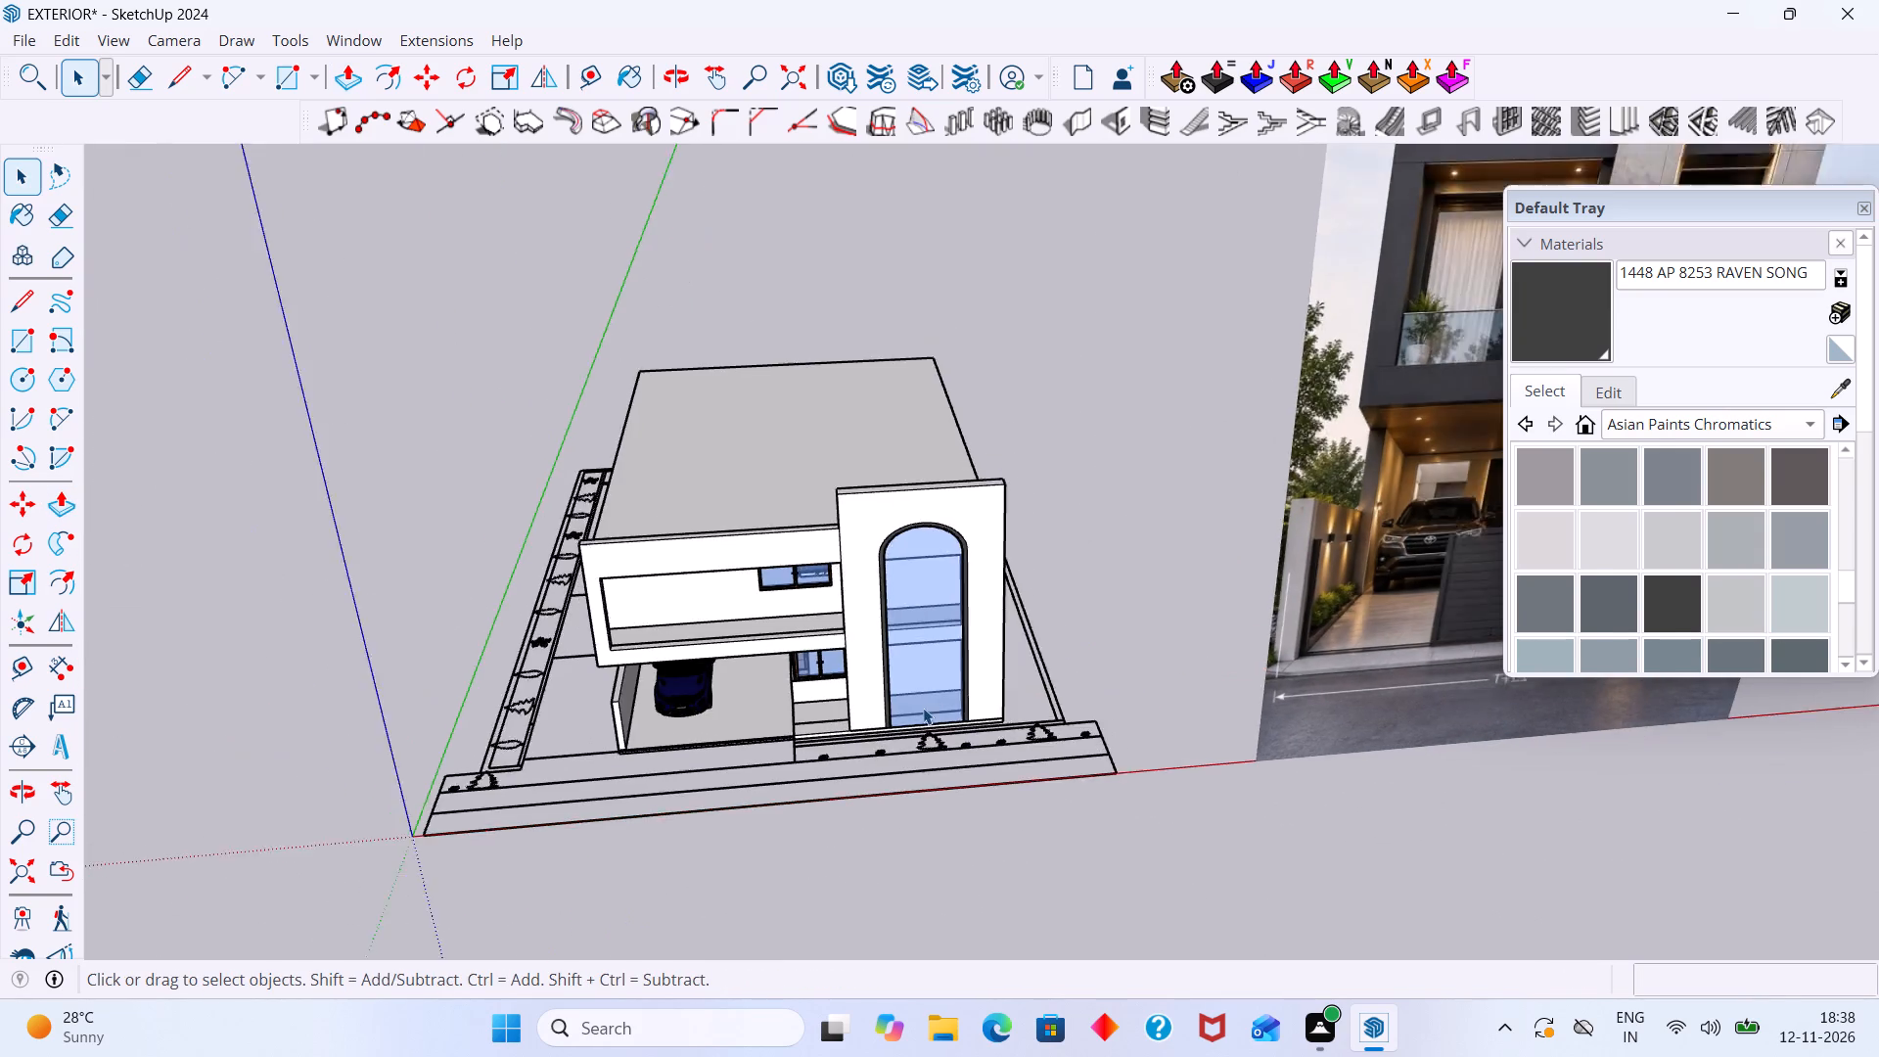
{"action": "scroll", "coordinate": [923, 708], "scroll_direction": "down", "scroll_amount": 3}
{"action": "middle_click_drag", "start_coordinate": [921, 723], "coordinate": [1074, 660]}
{"action": "middle_click_drag", "start_coordinate": [1056, 660], "coordinate": [870, 645]}
{"action": "scroll", "coordinate": [1187, 530], "scroll_direction": "up", "scroll_amount": 5}
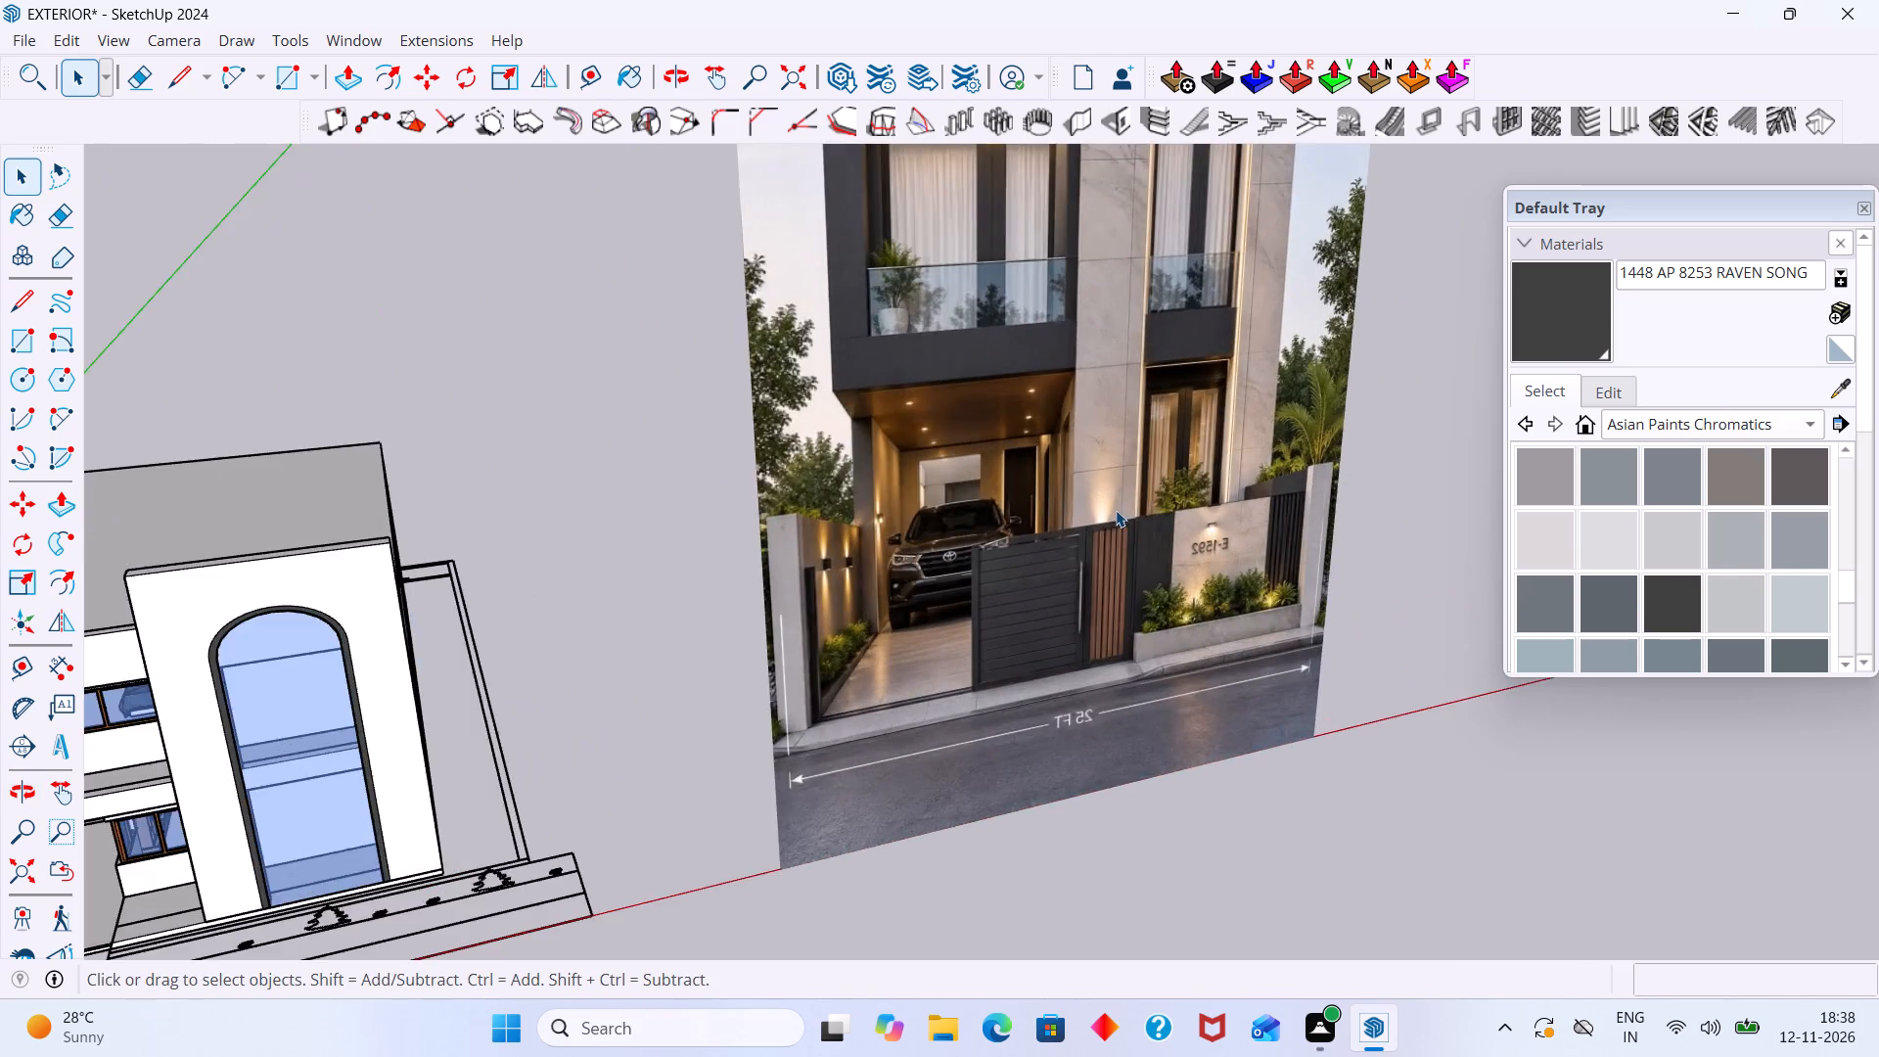
{"action": "scroll", "coordinate": [1116, 510], "scroll_direction": "up", "scroll_amount": 10}
{"action": "scroll", "coordinate": [1115, 510], "scroll_direction": "down", "scroll_amount": 11}
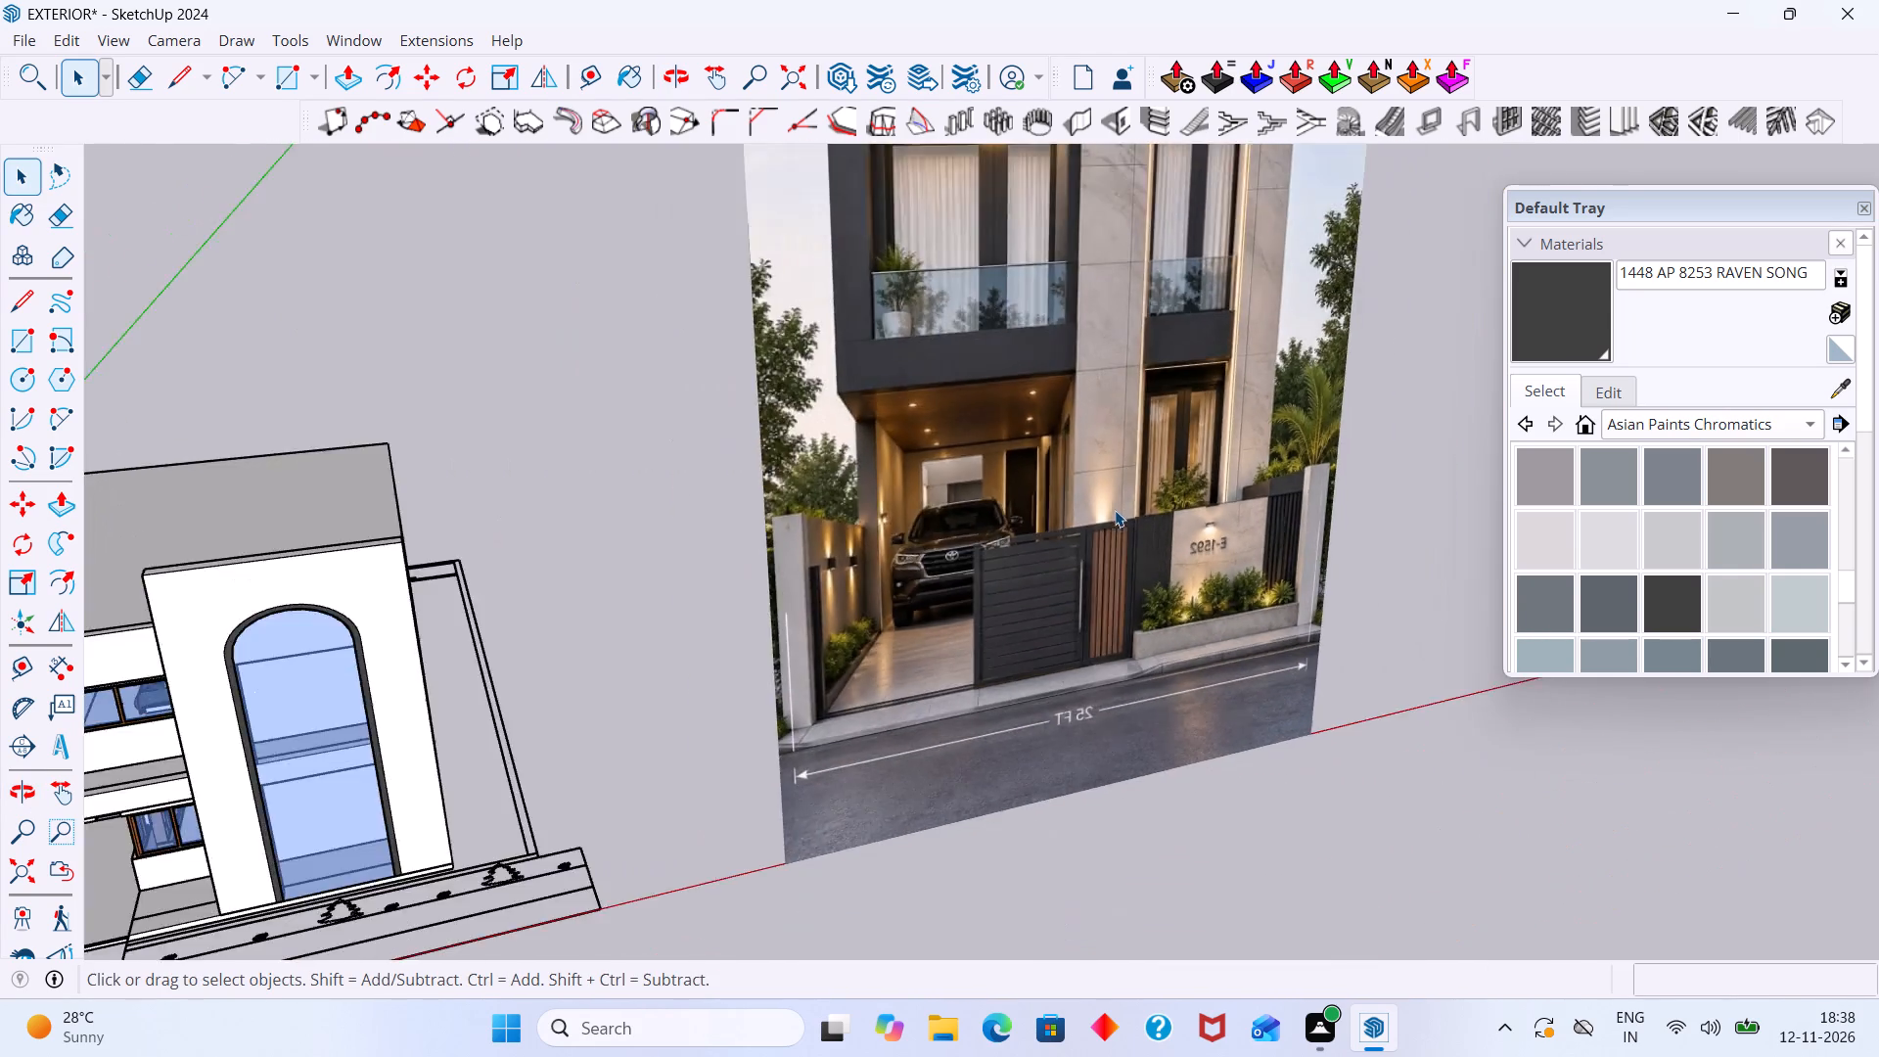
{"action": "scroll", "coordinate": [1115, 510], "scroll_direction": "down", "scroll_amount": 14}
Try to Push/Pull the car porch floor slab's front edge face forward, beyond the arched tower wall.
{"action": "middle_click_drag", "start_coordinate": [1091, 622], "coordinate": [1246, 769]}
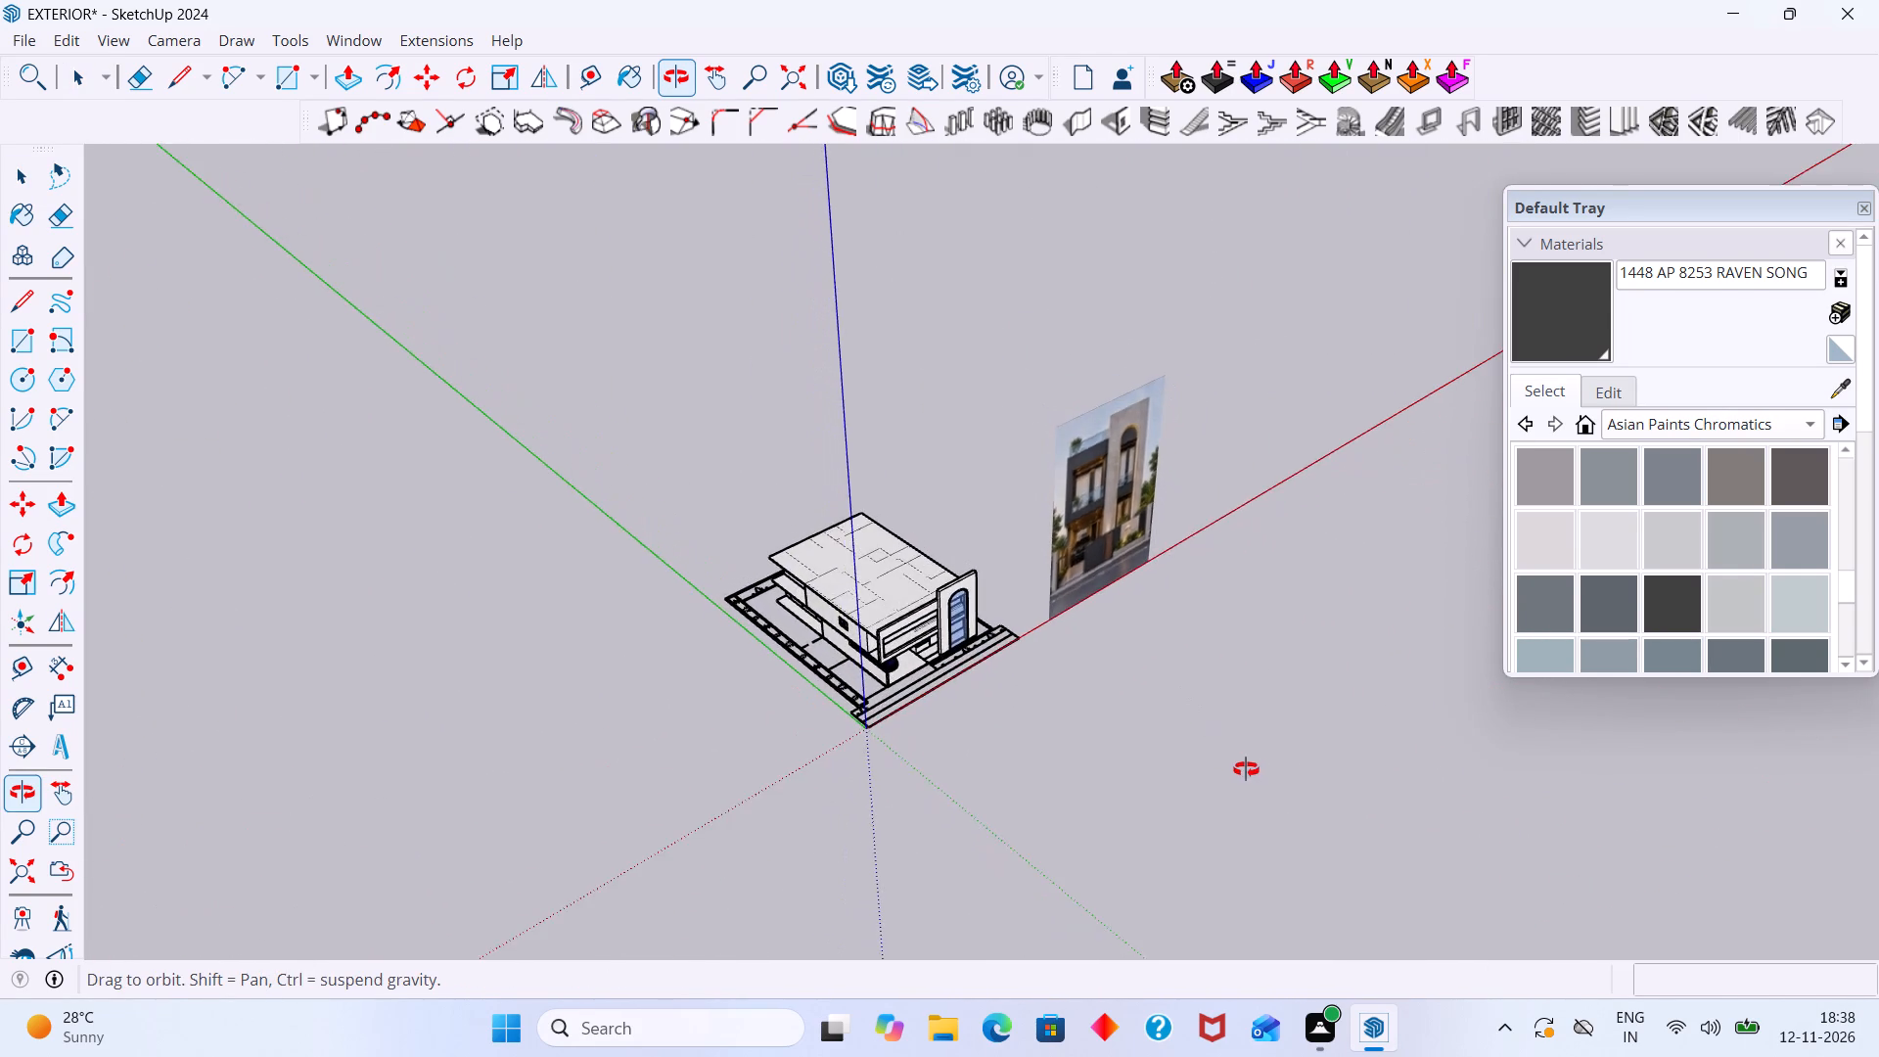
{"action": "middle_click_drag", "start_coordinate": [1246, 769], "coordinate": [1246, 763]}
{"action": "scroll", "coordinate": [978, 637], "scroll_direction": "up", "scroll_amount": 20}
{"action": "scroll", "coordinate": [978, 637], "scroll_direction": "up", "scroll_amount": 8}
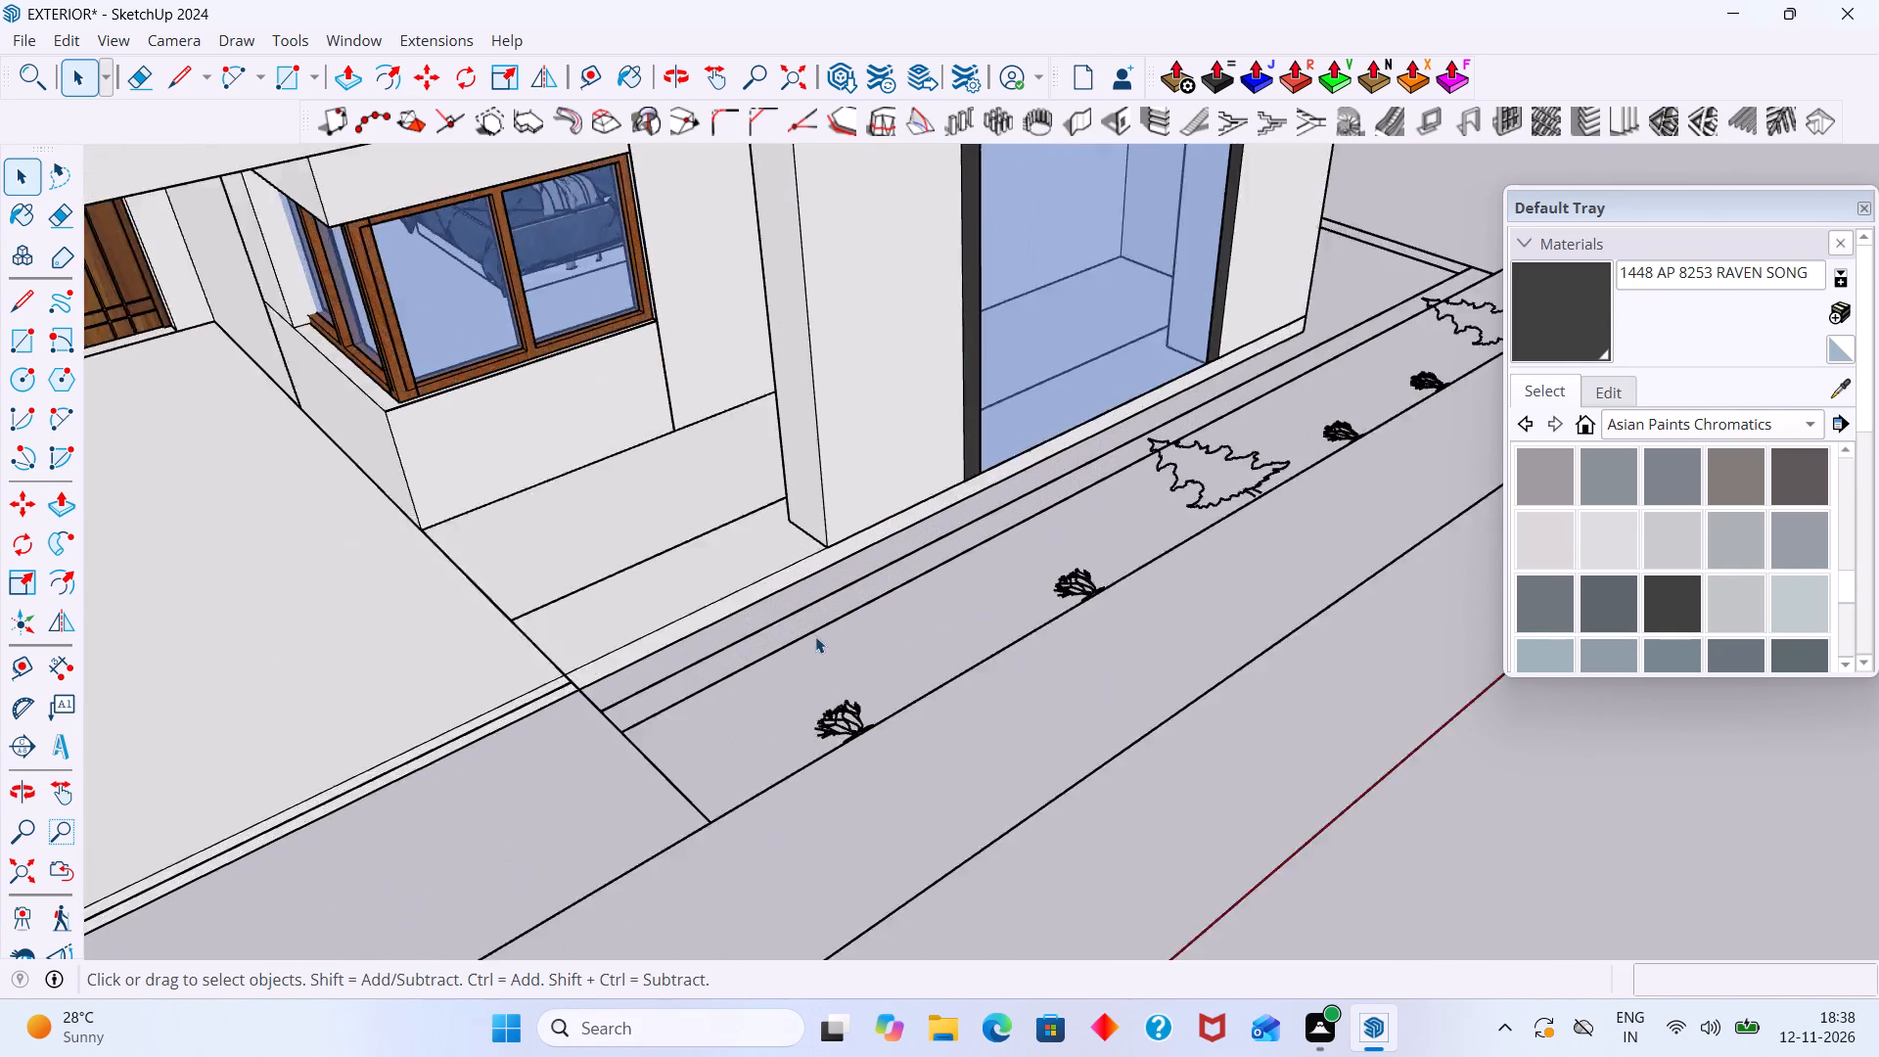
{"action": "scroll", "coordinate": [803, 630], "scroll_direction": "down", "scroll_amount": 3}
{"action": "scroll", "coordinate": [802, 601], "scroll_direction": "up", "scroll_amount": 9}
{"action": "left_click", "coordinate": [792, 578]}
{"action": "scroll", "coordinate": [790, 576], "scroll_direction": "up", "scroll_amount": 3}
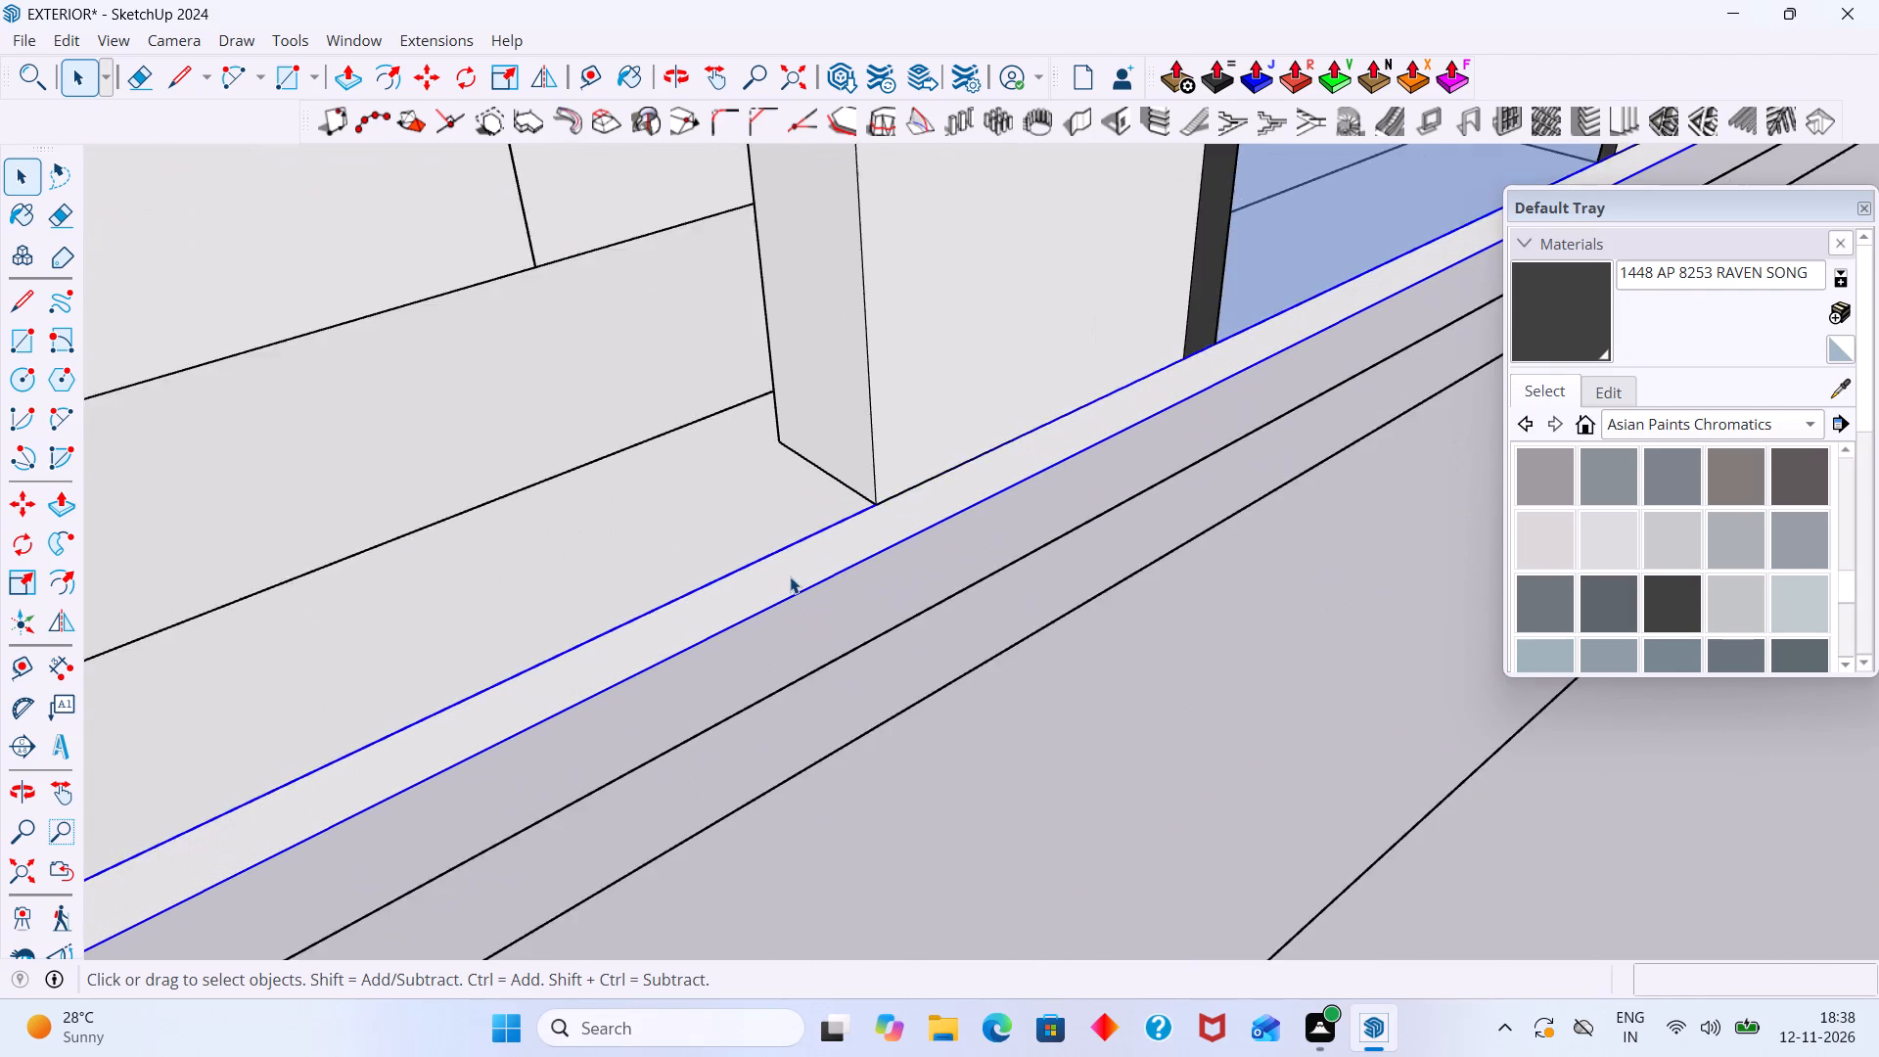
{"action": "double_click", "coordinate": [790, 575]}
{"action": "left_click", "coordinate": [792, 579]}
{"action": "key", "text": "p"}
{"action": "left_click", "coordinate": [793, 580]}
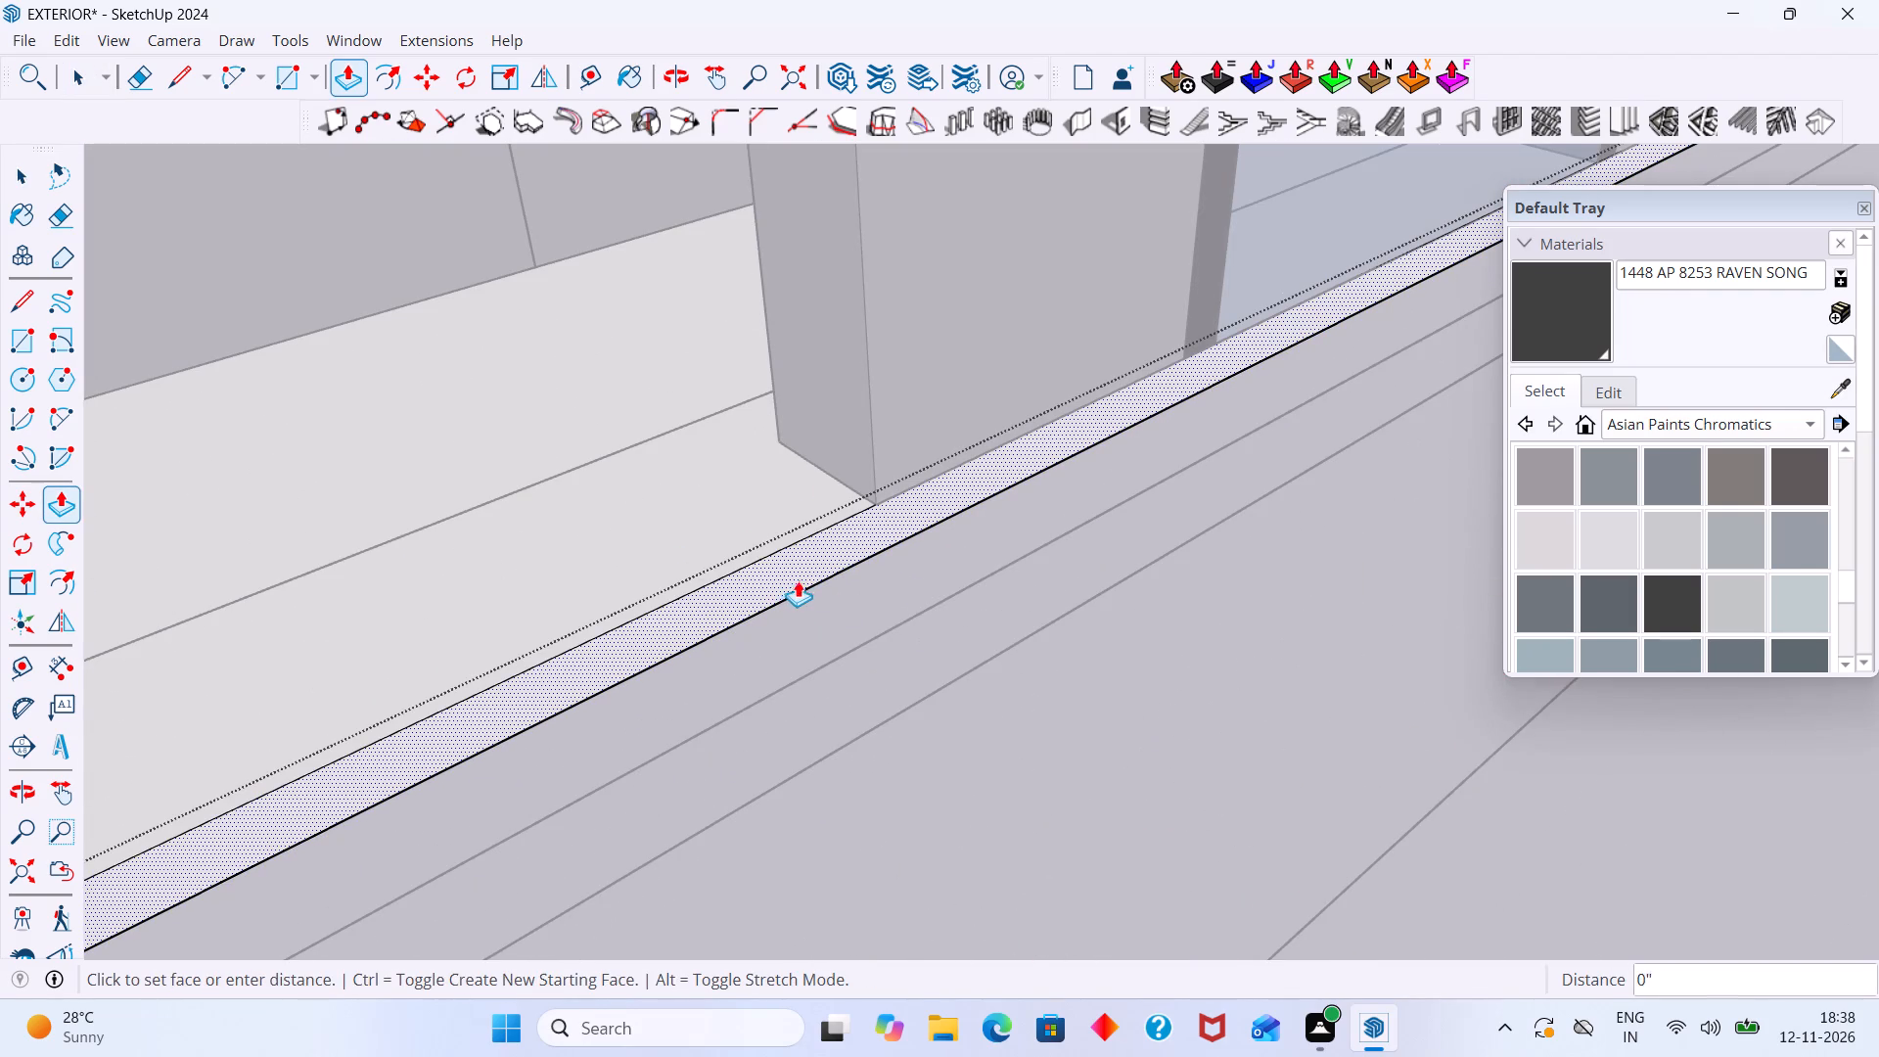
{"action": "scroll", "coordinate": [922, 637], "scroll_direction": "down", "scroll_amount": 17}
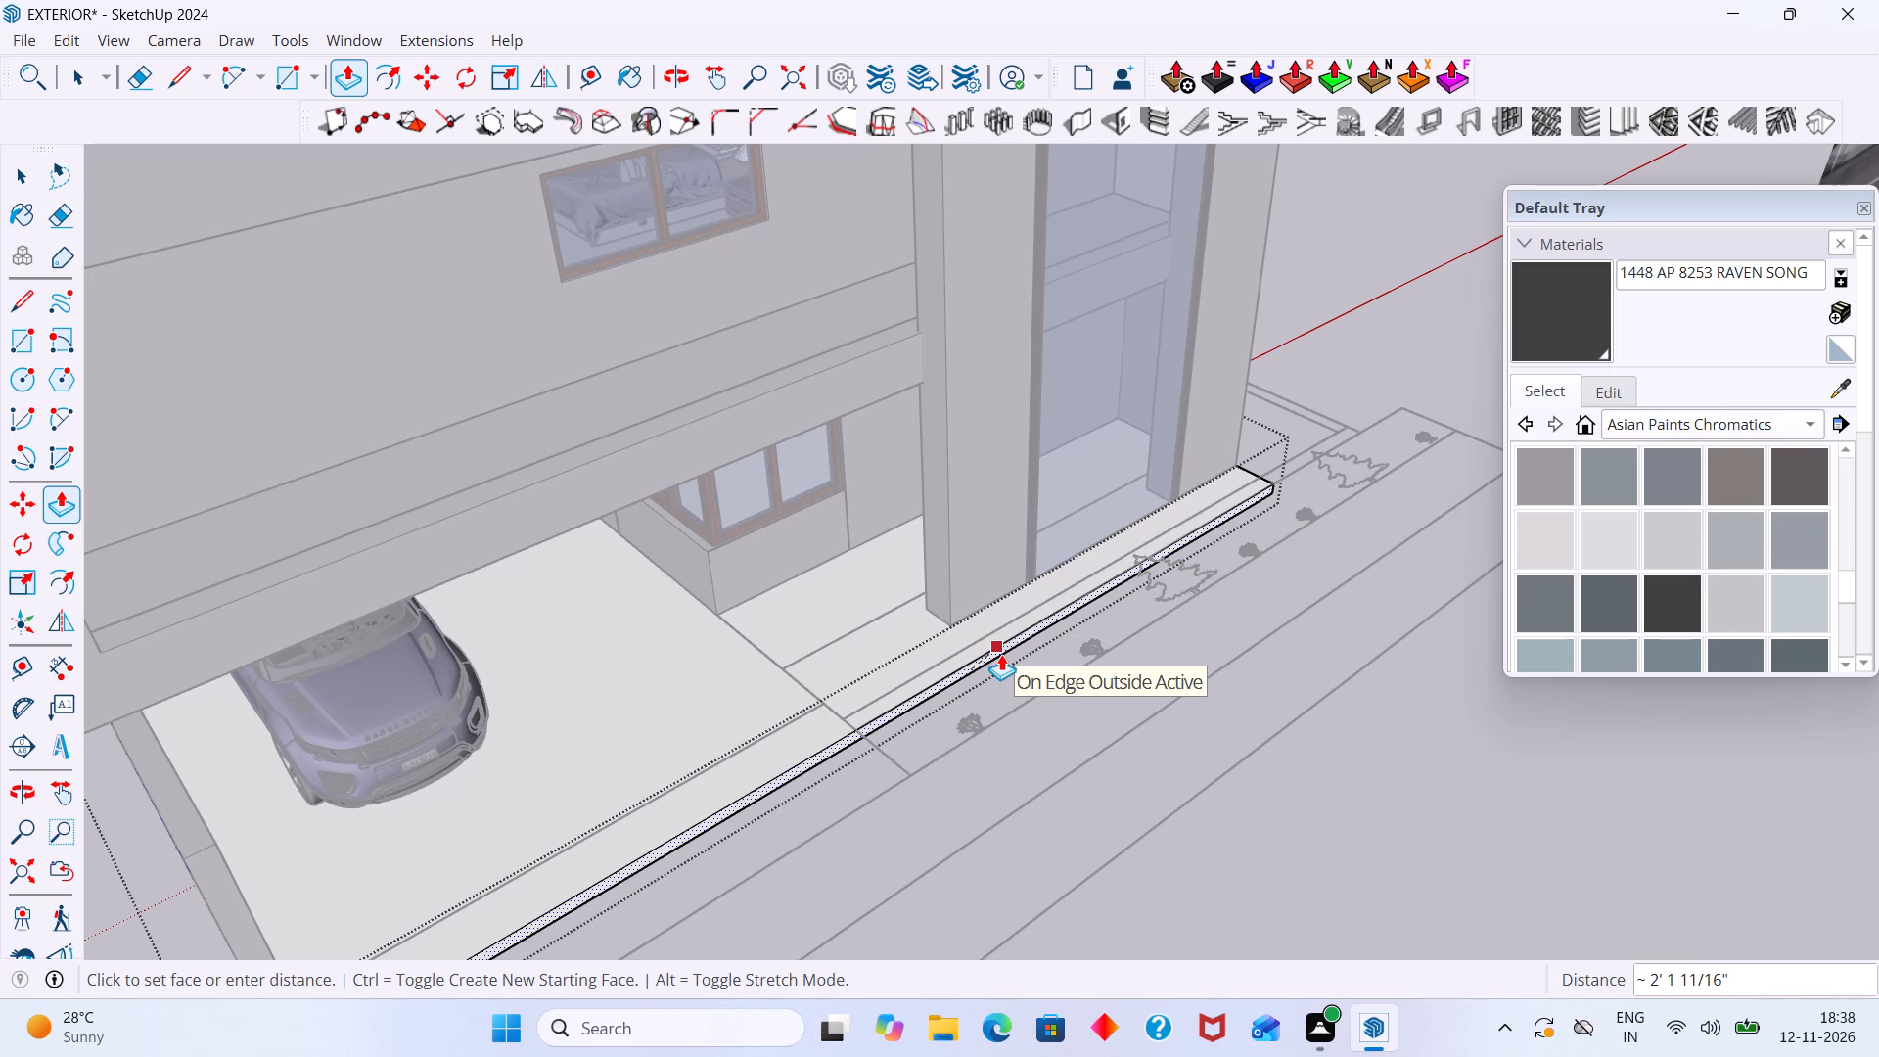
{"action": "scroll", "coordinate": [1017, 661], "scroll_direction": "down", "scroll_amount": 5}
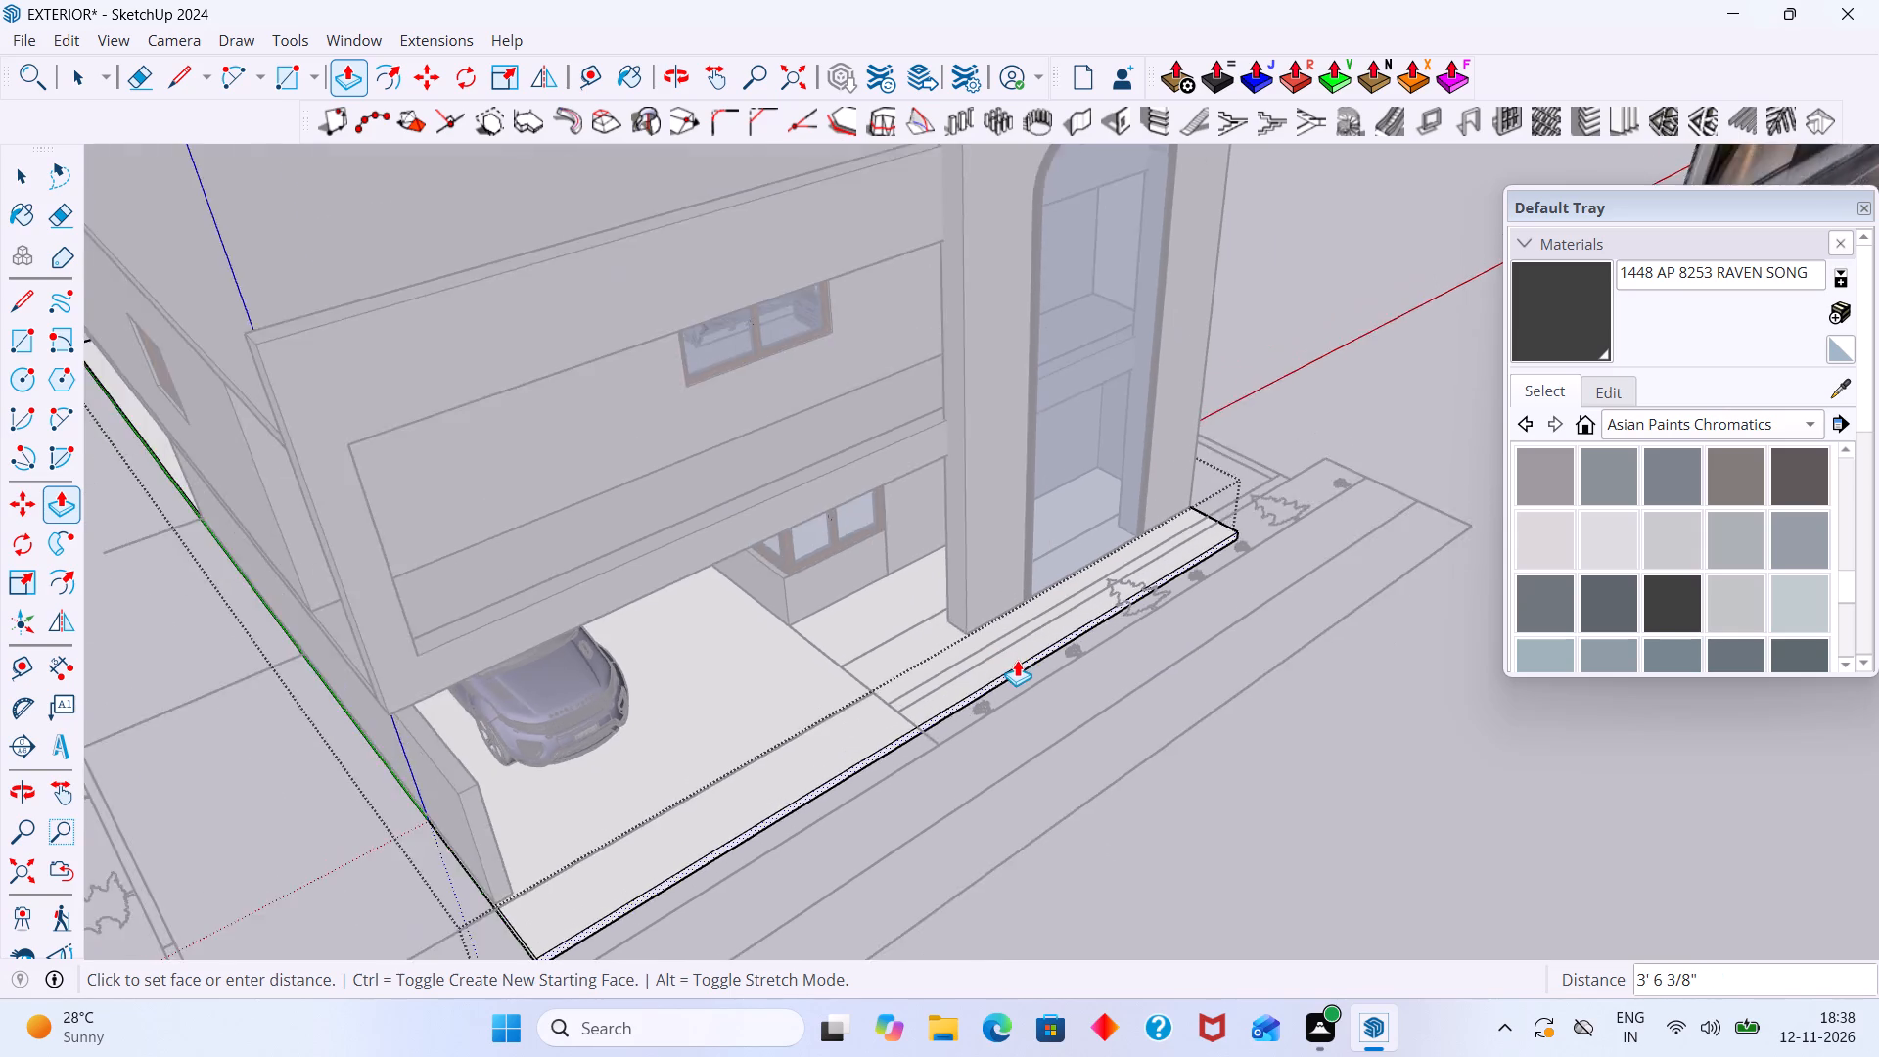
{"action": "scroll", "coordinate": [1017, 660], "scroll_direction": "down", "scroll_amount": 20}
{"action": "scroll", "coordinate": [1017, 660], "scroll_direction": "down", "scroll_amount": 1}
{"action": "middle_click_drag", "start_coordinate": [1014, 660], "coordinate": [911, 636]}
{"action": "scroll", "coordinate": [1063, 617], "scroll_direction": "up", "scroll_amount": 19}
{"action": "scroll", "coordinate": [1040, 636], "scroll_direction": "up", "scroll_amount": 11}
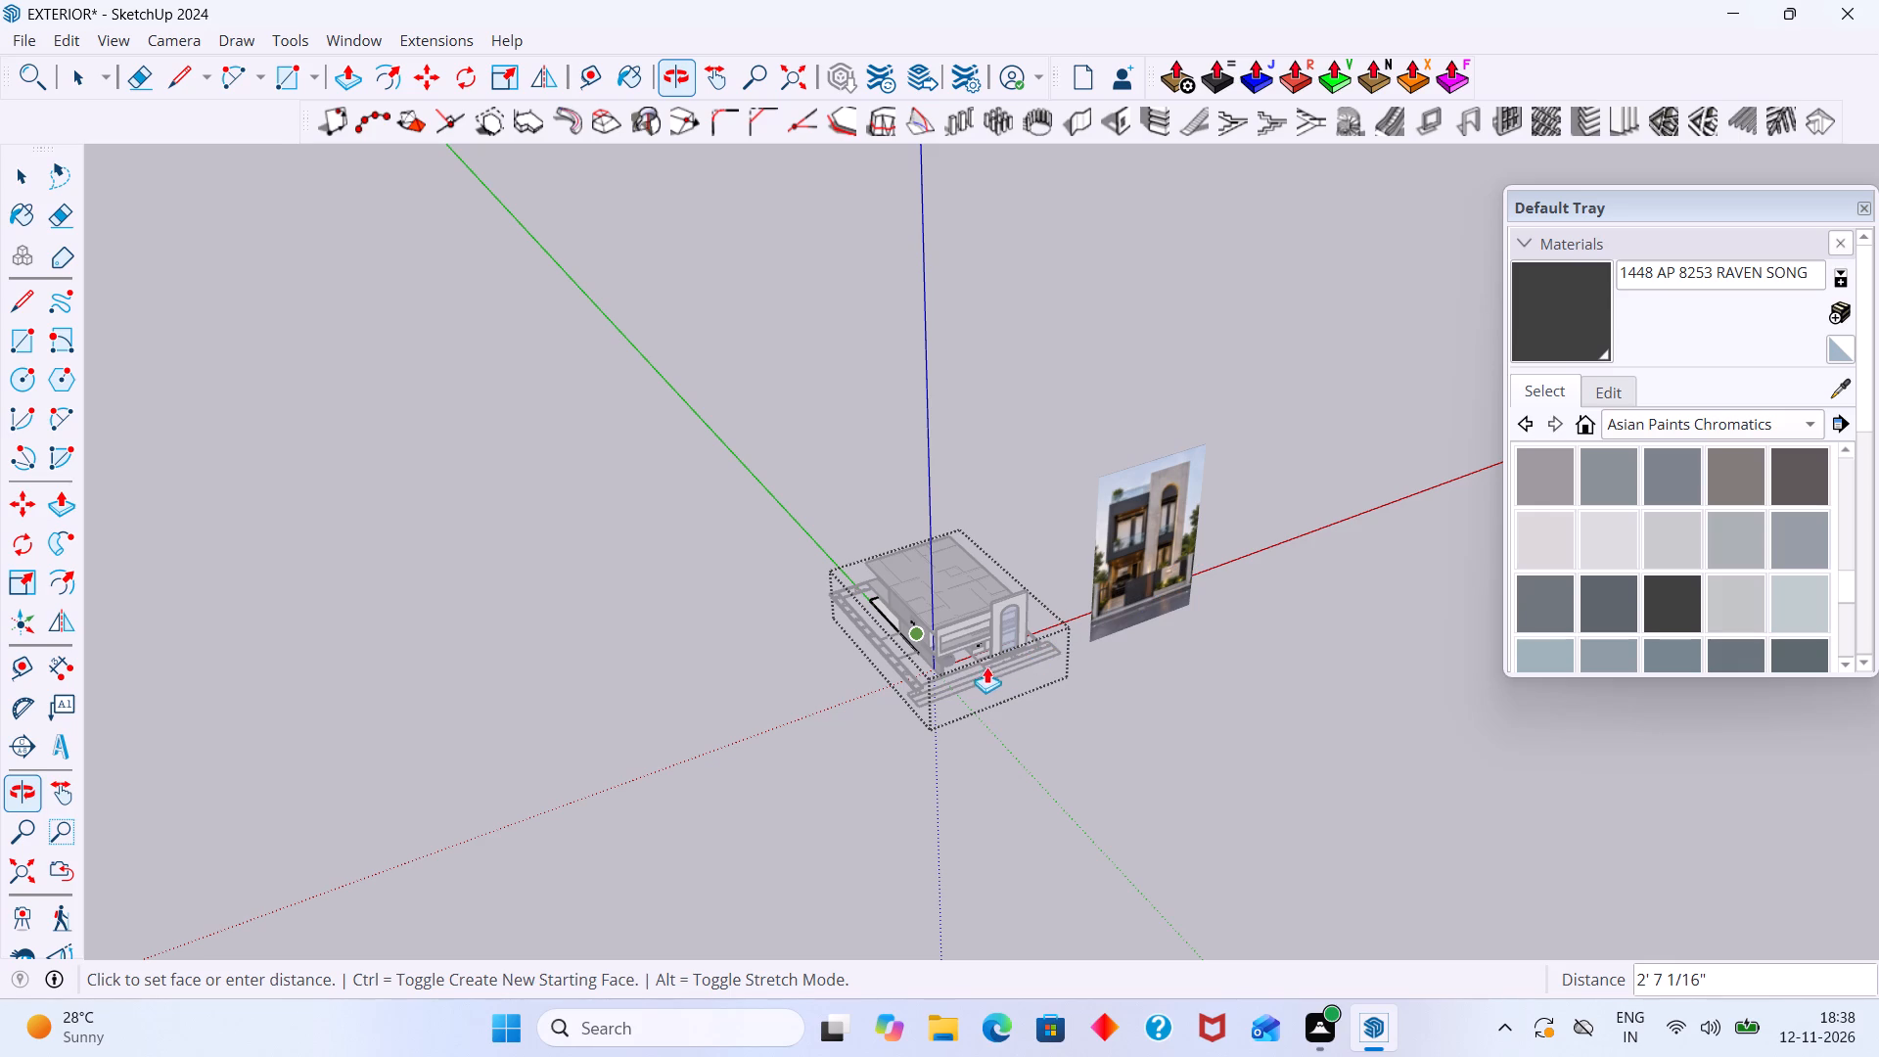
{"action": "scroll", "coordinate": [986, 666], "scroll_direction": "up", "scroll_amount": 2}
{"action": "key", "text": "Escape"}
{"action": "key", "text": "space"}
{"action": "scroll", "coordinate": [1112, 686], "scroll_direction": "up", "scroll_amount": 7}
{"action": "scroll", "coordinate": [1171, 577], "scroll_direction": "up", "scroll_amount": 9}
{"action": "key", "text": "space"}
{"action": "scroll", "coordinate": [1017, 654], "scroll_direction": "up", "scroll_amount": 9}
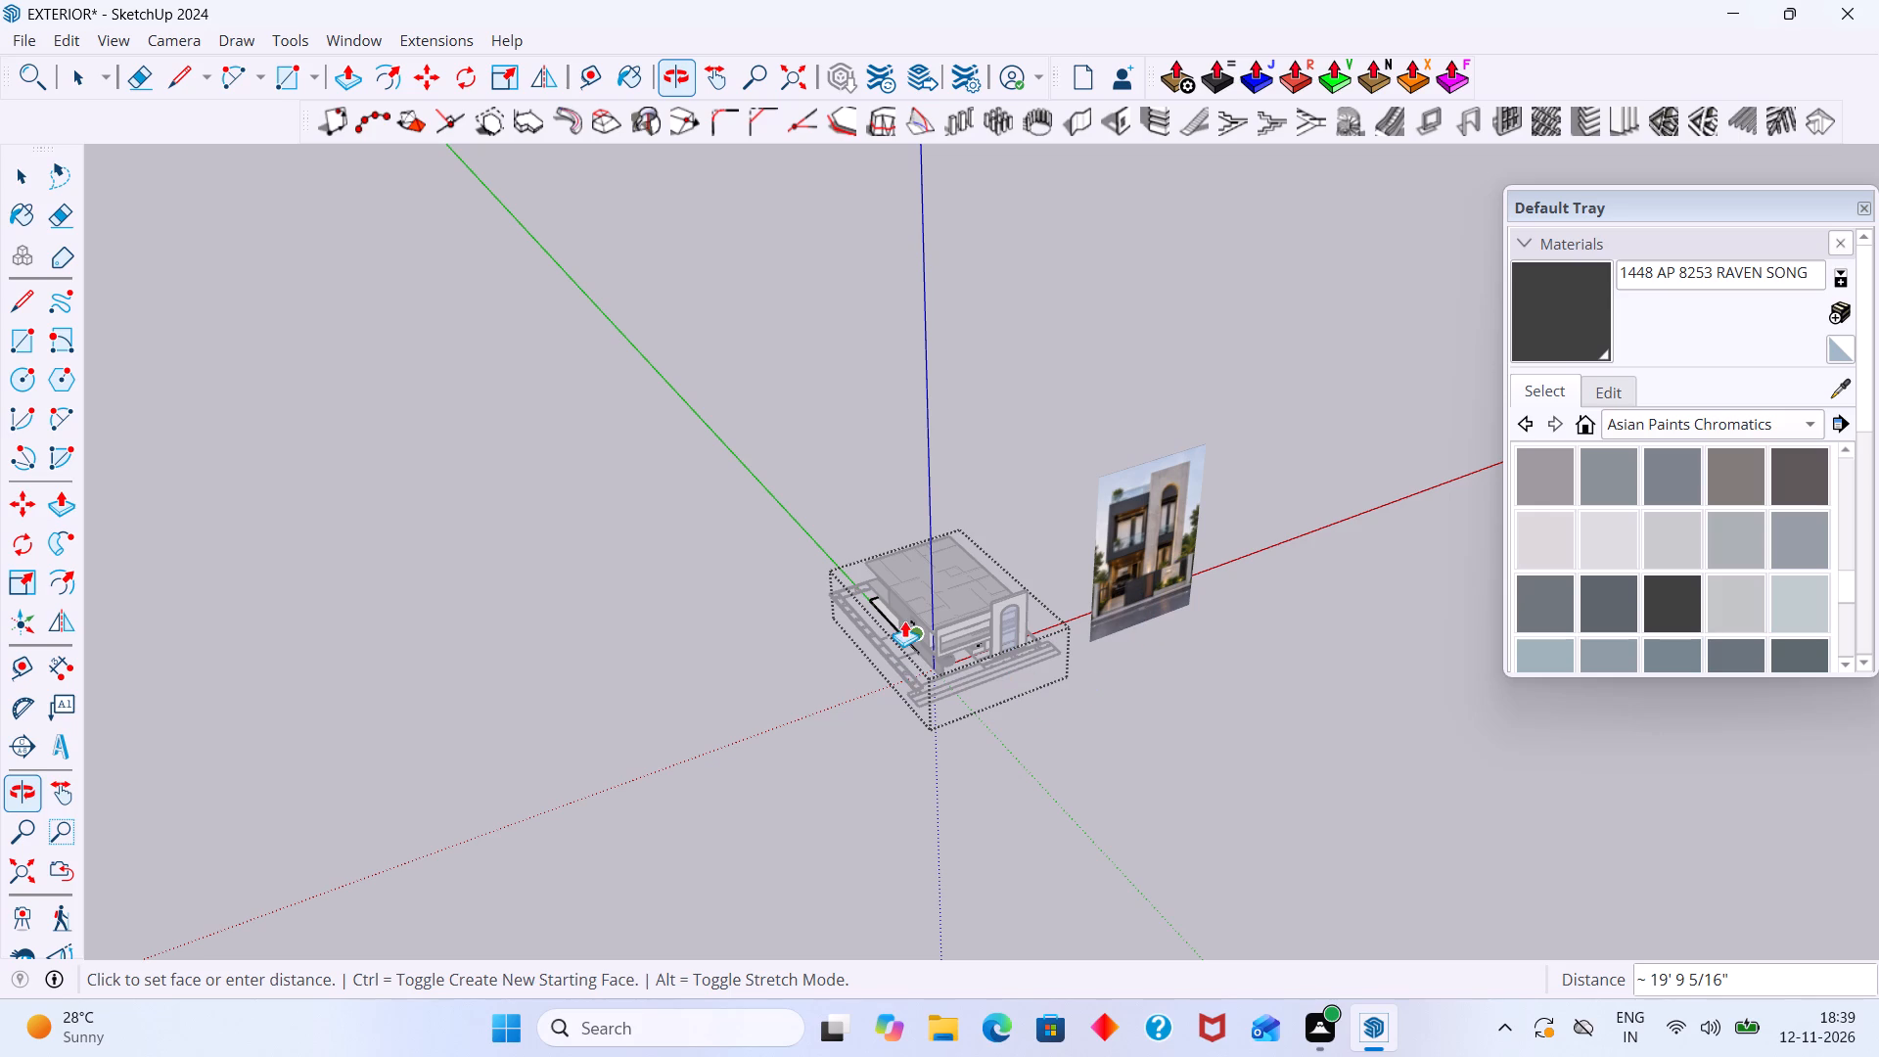
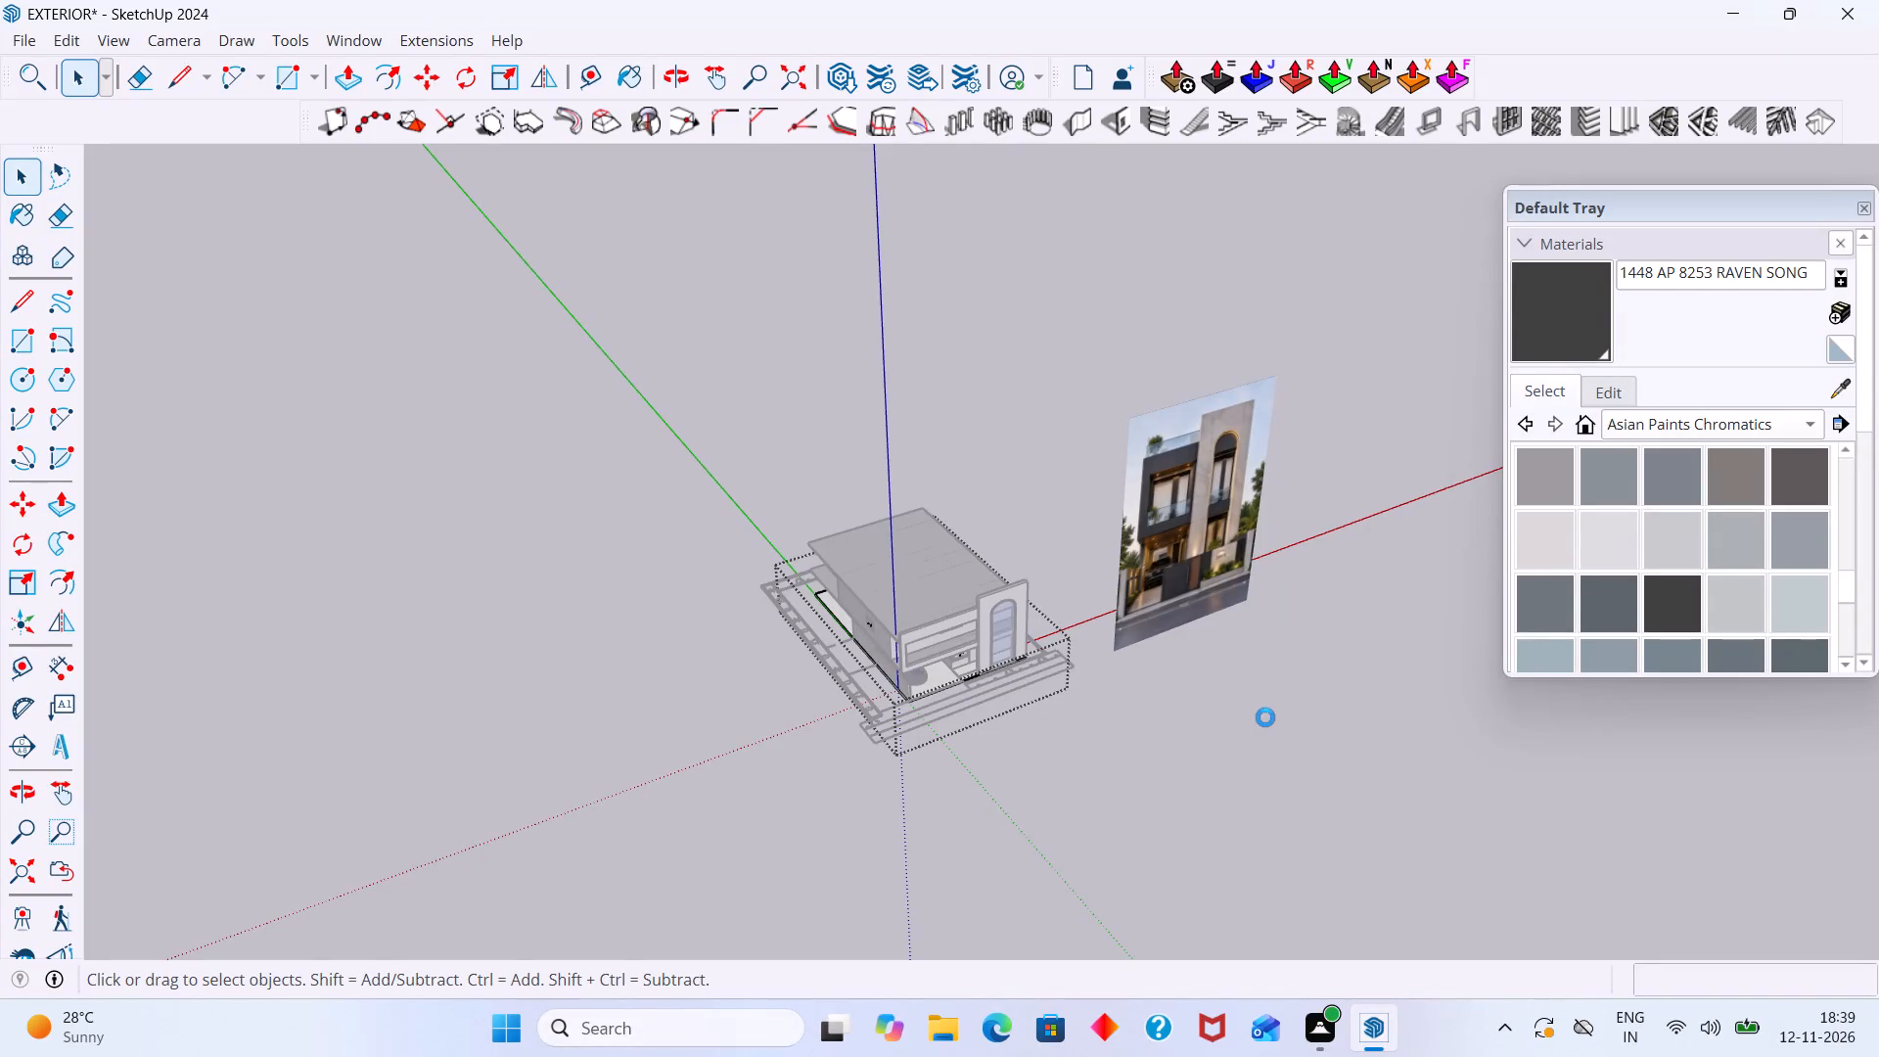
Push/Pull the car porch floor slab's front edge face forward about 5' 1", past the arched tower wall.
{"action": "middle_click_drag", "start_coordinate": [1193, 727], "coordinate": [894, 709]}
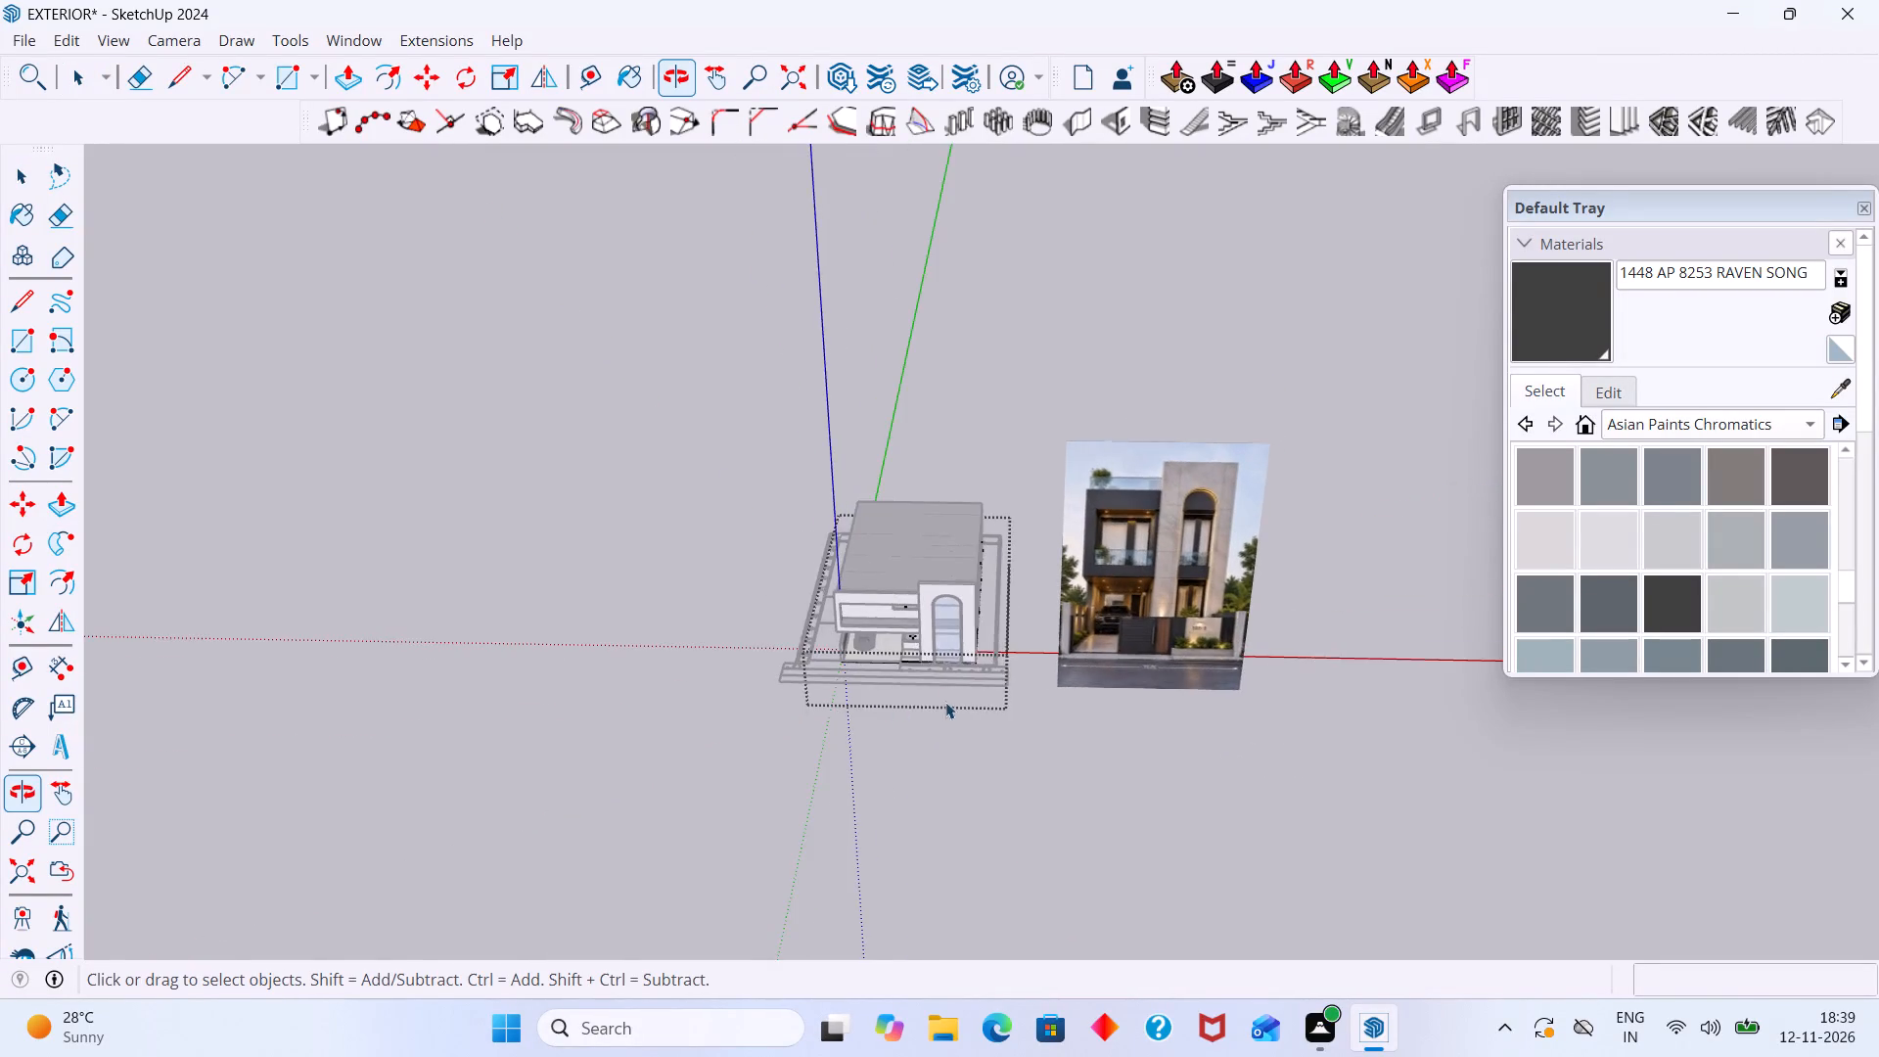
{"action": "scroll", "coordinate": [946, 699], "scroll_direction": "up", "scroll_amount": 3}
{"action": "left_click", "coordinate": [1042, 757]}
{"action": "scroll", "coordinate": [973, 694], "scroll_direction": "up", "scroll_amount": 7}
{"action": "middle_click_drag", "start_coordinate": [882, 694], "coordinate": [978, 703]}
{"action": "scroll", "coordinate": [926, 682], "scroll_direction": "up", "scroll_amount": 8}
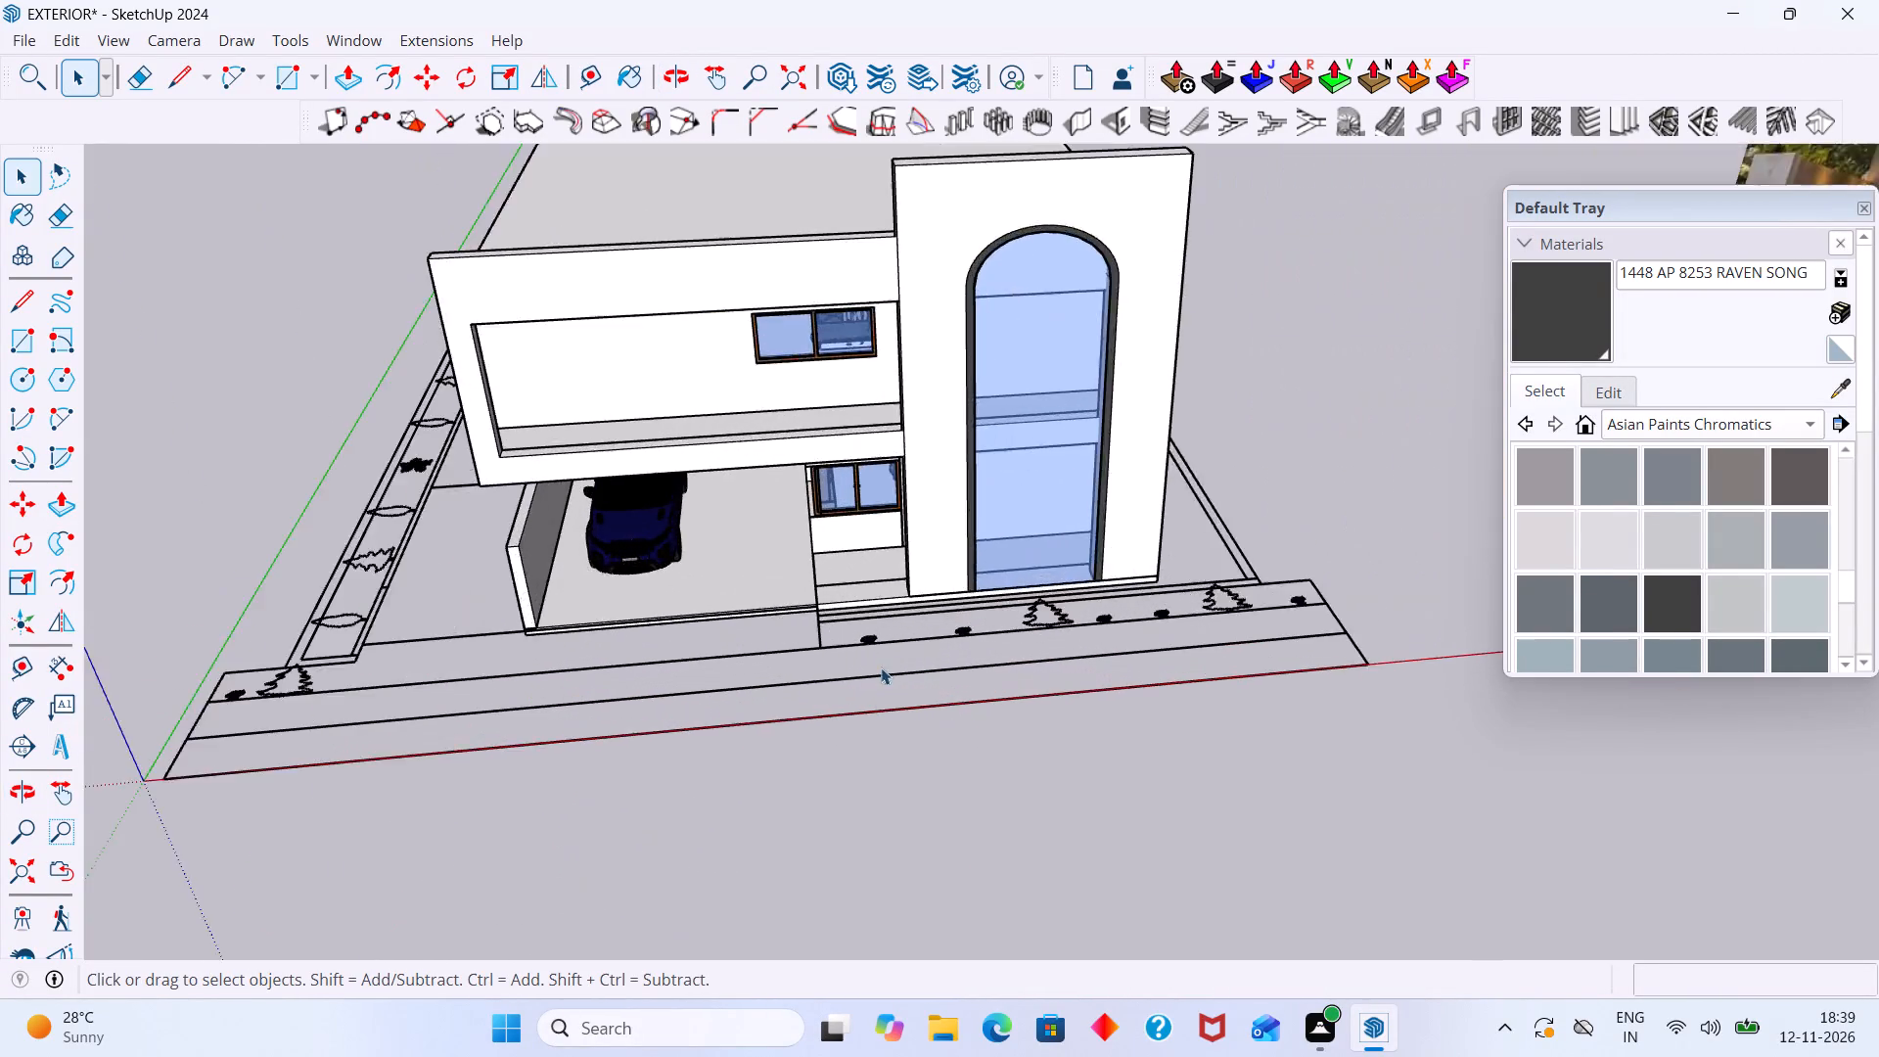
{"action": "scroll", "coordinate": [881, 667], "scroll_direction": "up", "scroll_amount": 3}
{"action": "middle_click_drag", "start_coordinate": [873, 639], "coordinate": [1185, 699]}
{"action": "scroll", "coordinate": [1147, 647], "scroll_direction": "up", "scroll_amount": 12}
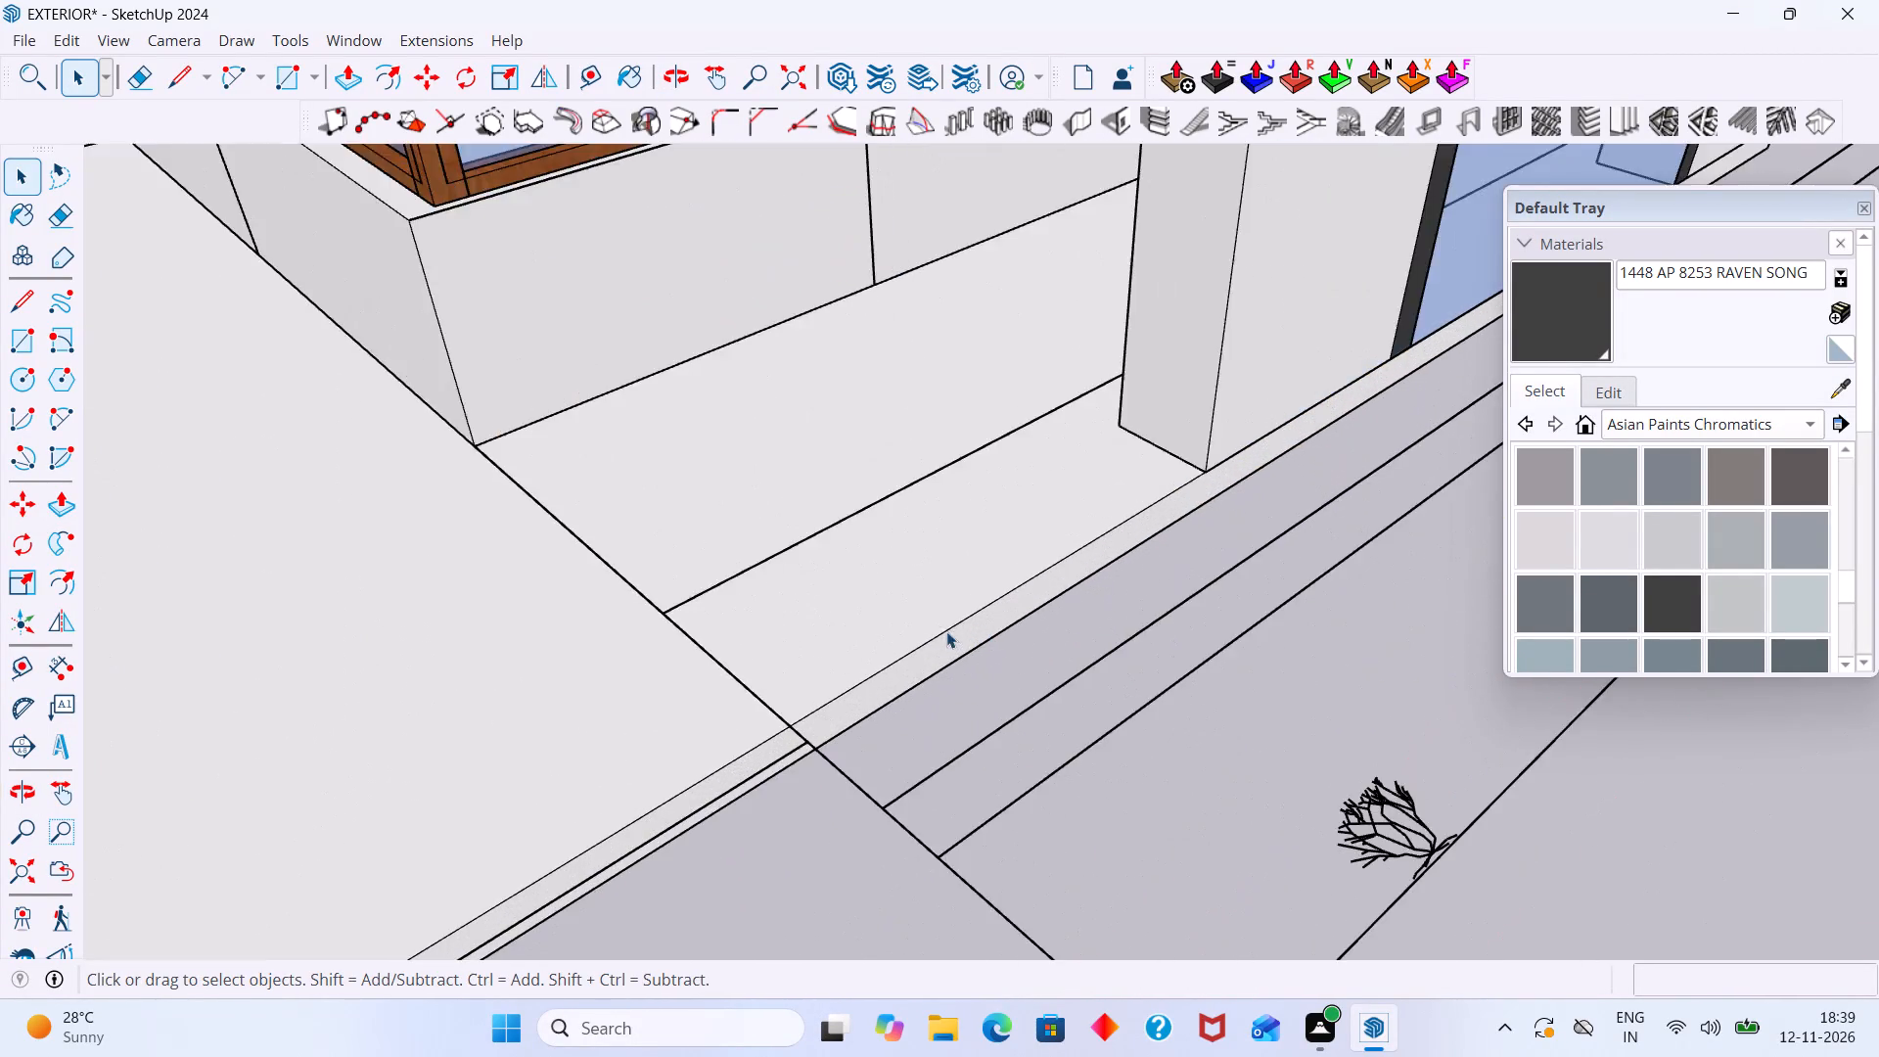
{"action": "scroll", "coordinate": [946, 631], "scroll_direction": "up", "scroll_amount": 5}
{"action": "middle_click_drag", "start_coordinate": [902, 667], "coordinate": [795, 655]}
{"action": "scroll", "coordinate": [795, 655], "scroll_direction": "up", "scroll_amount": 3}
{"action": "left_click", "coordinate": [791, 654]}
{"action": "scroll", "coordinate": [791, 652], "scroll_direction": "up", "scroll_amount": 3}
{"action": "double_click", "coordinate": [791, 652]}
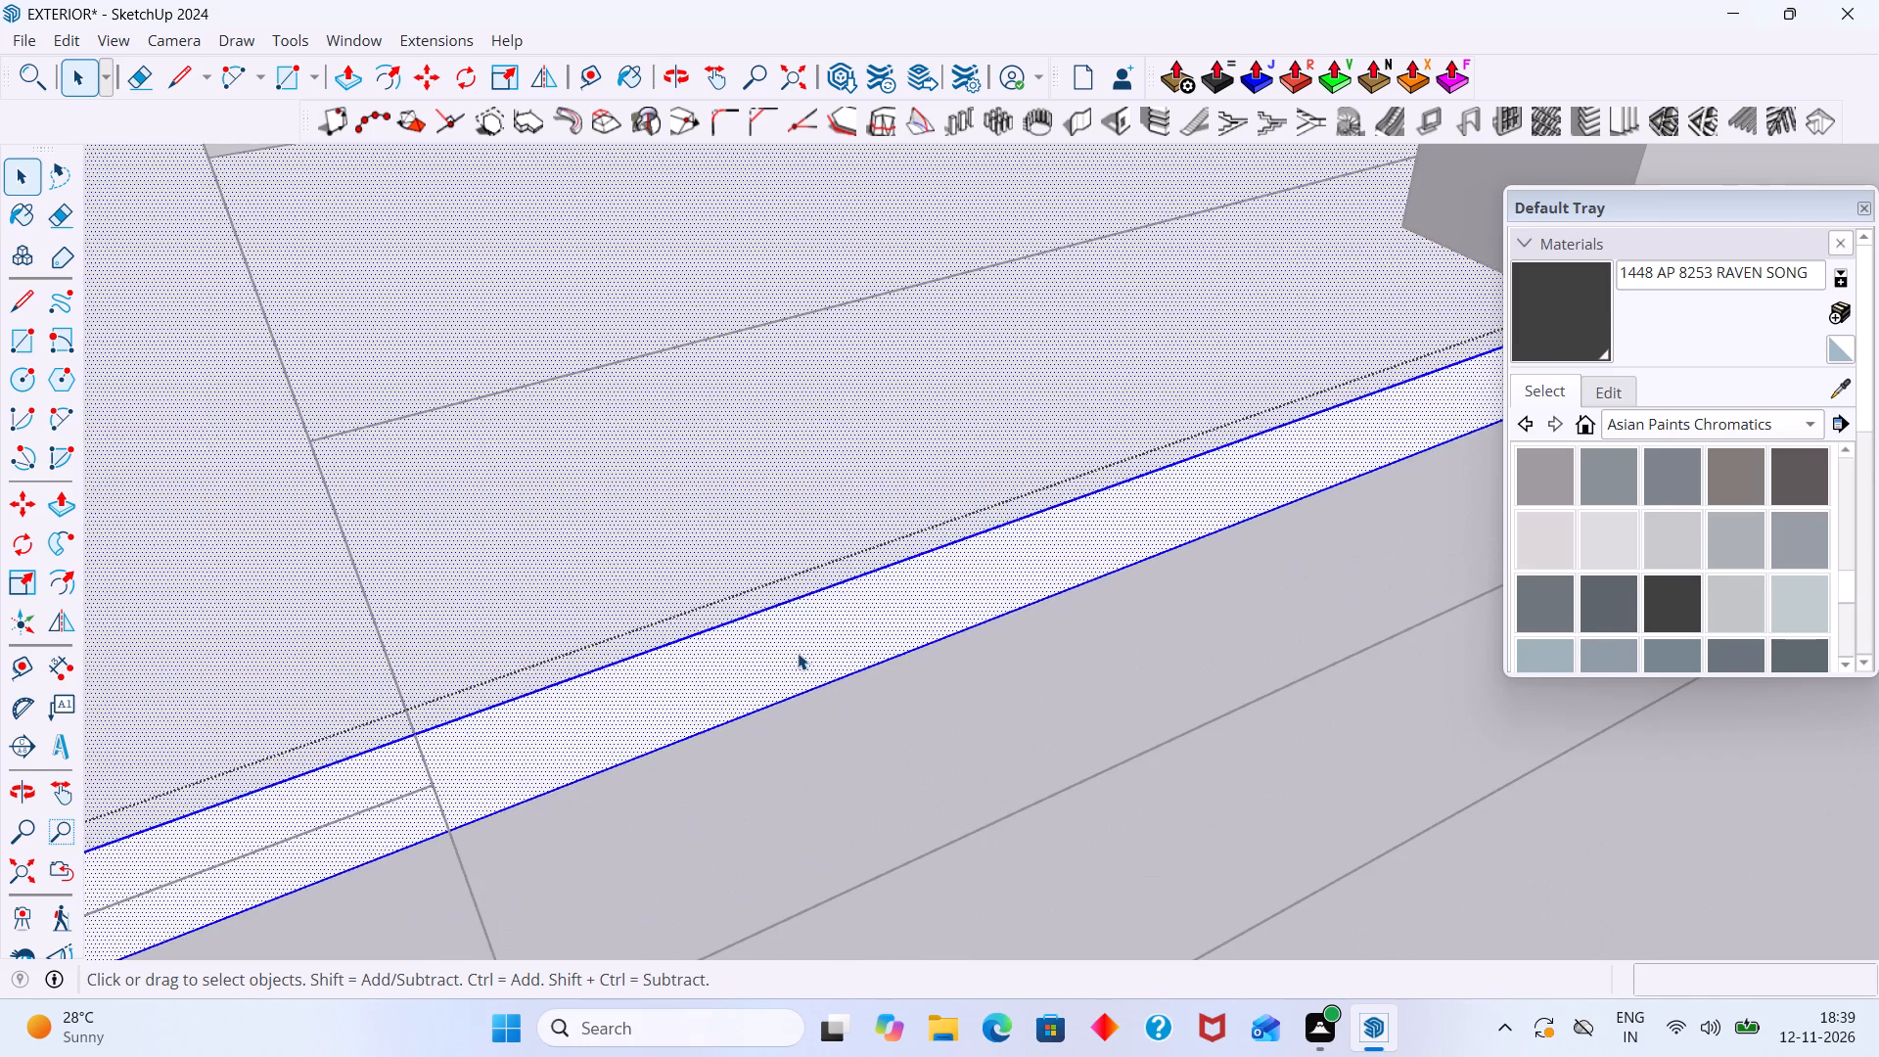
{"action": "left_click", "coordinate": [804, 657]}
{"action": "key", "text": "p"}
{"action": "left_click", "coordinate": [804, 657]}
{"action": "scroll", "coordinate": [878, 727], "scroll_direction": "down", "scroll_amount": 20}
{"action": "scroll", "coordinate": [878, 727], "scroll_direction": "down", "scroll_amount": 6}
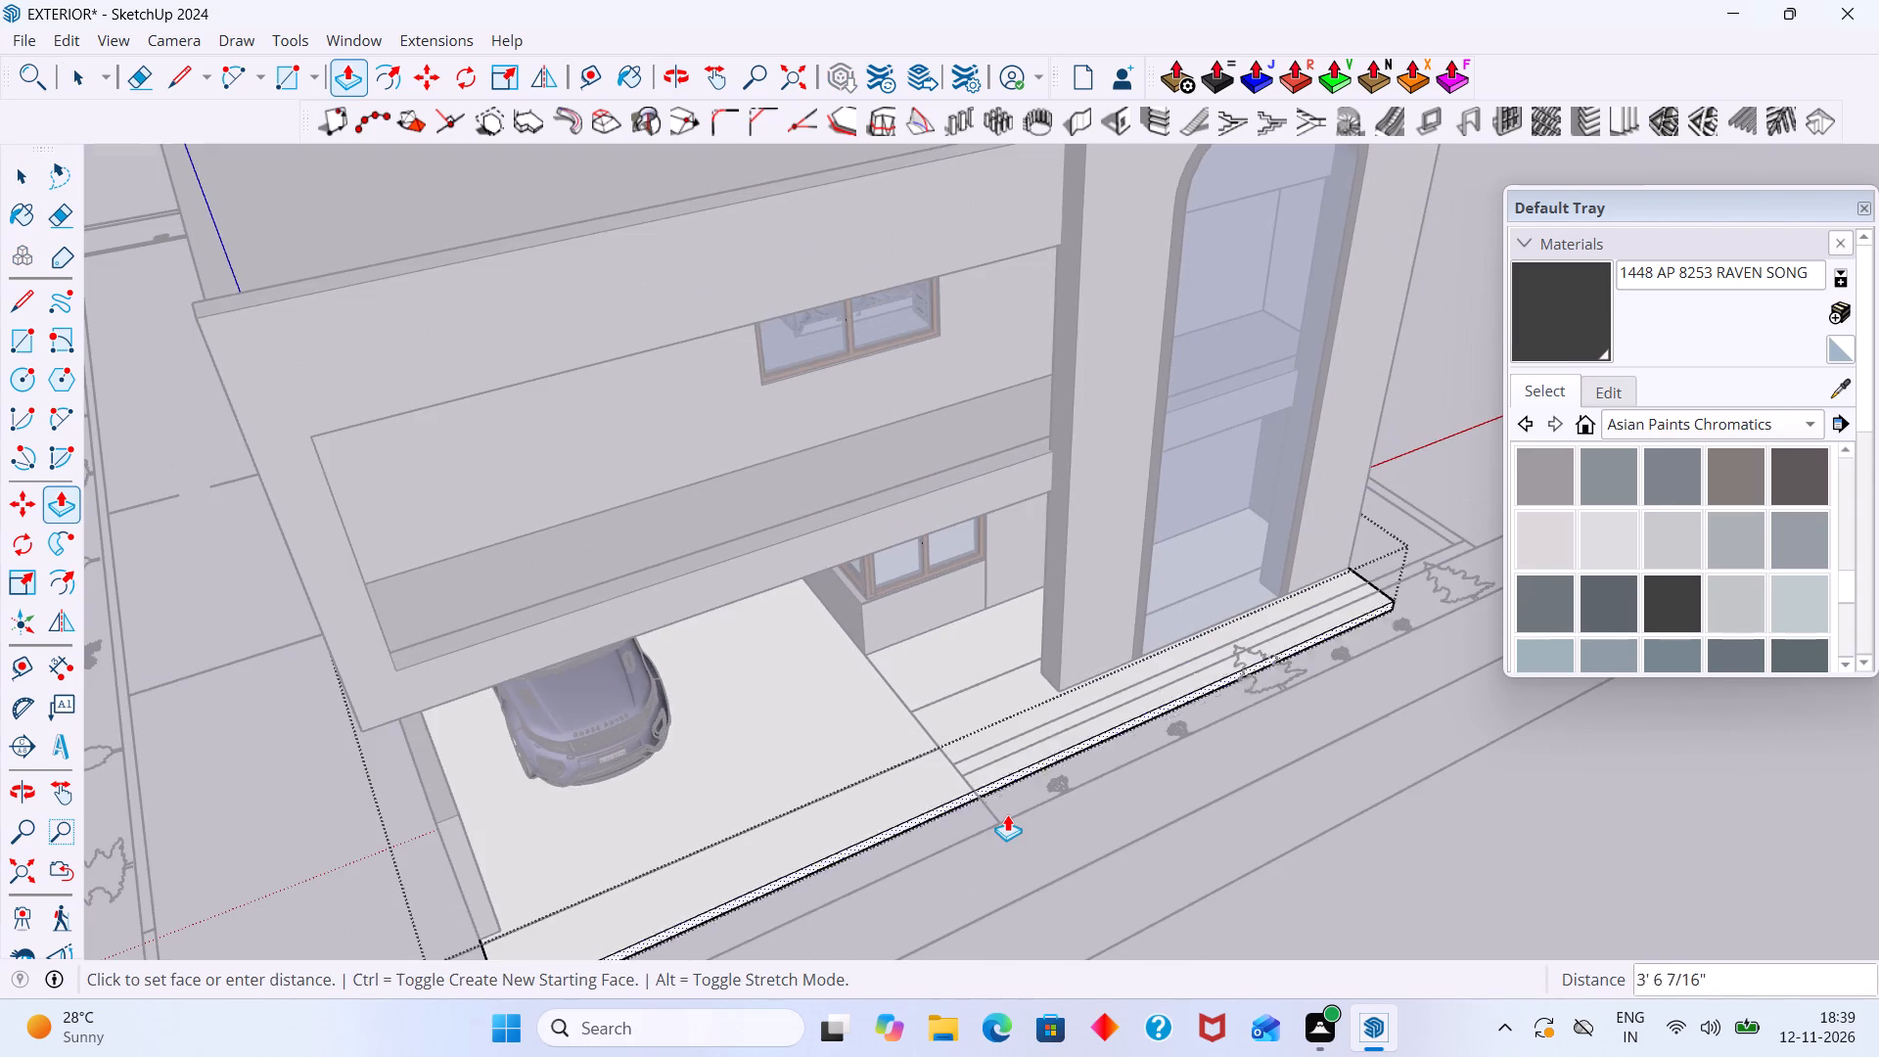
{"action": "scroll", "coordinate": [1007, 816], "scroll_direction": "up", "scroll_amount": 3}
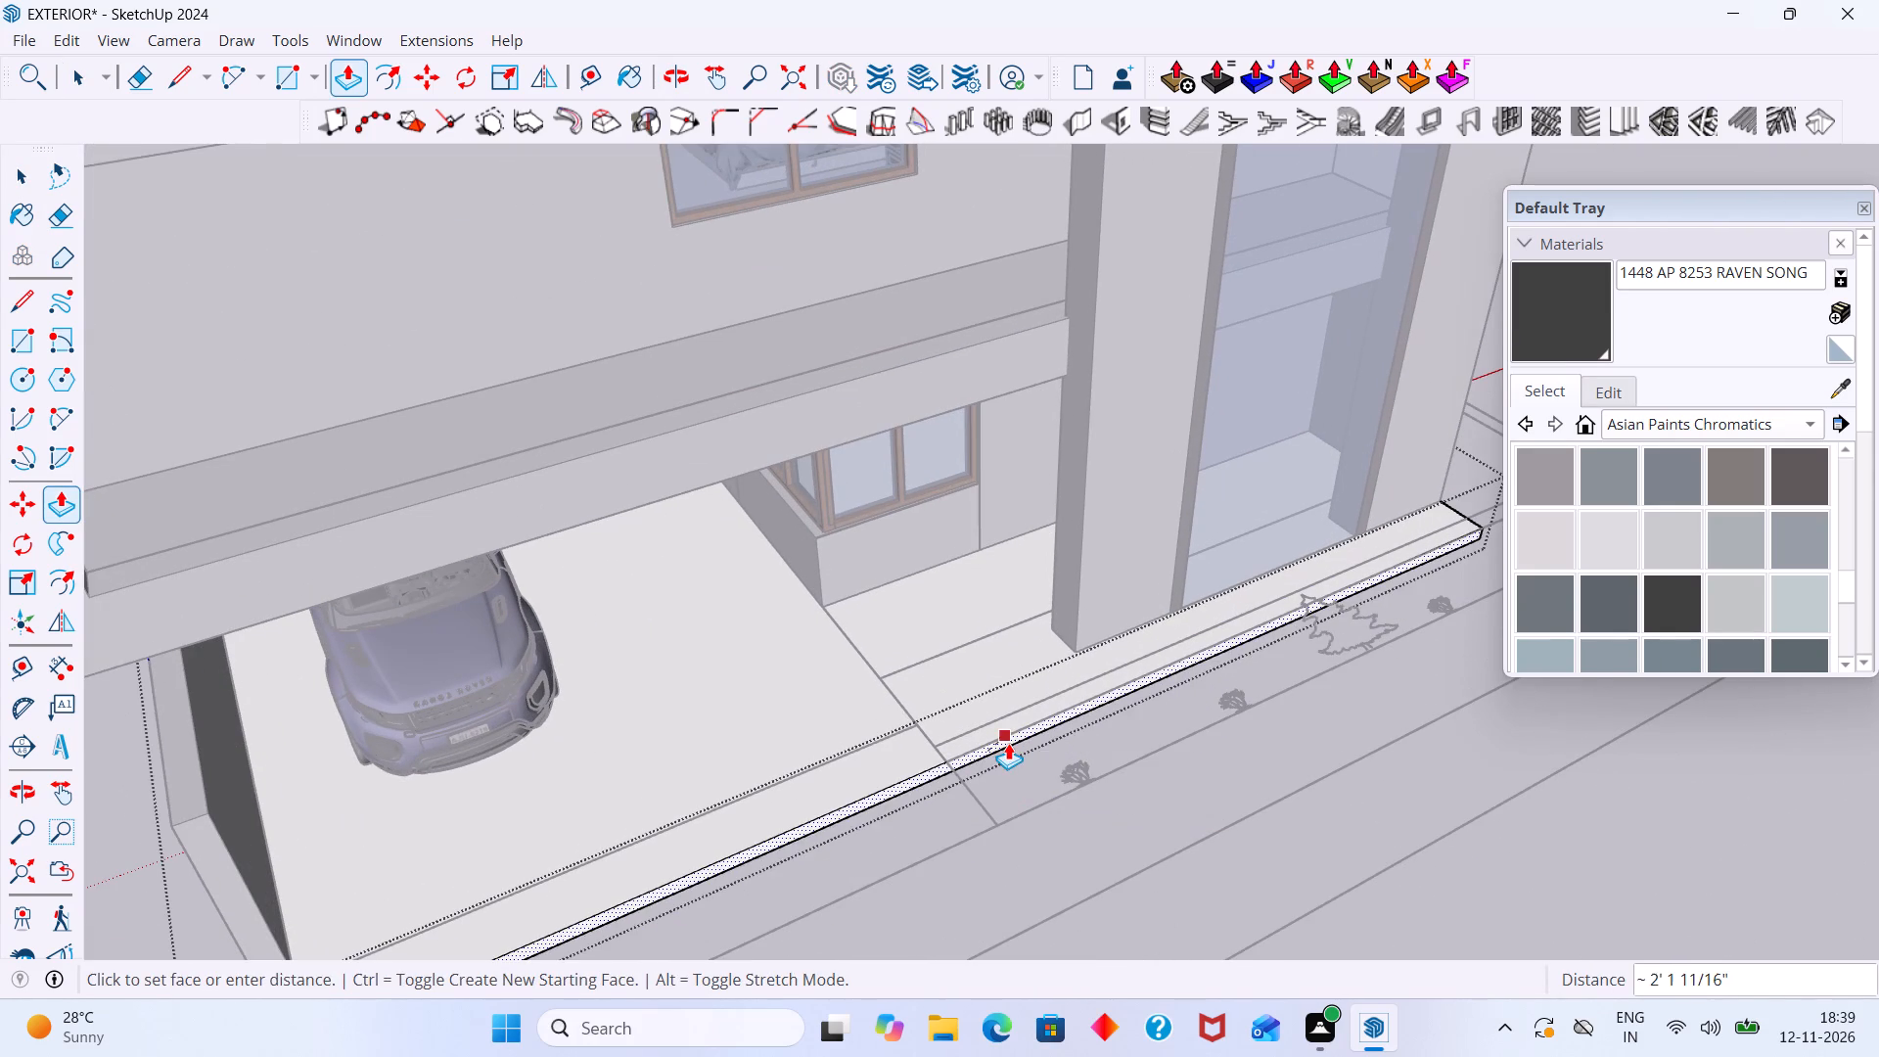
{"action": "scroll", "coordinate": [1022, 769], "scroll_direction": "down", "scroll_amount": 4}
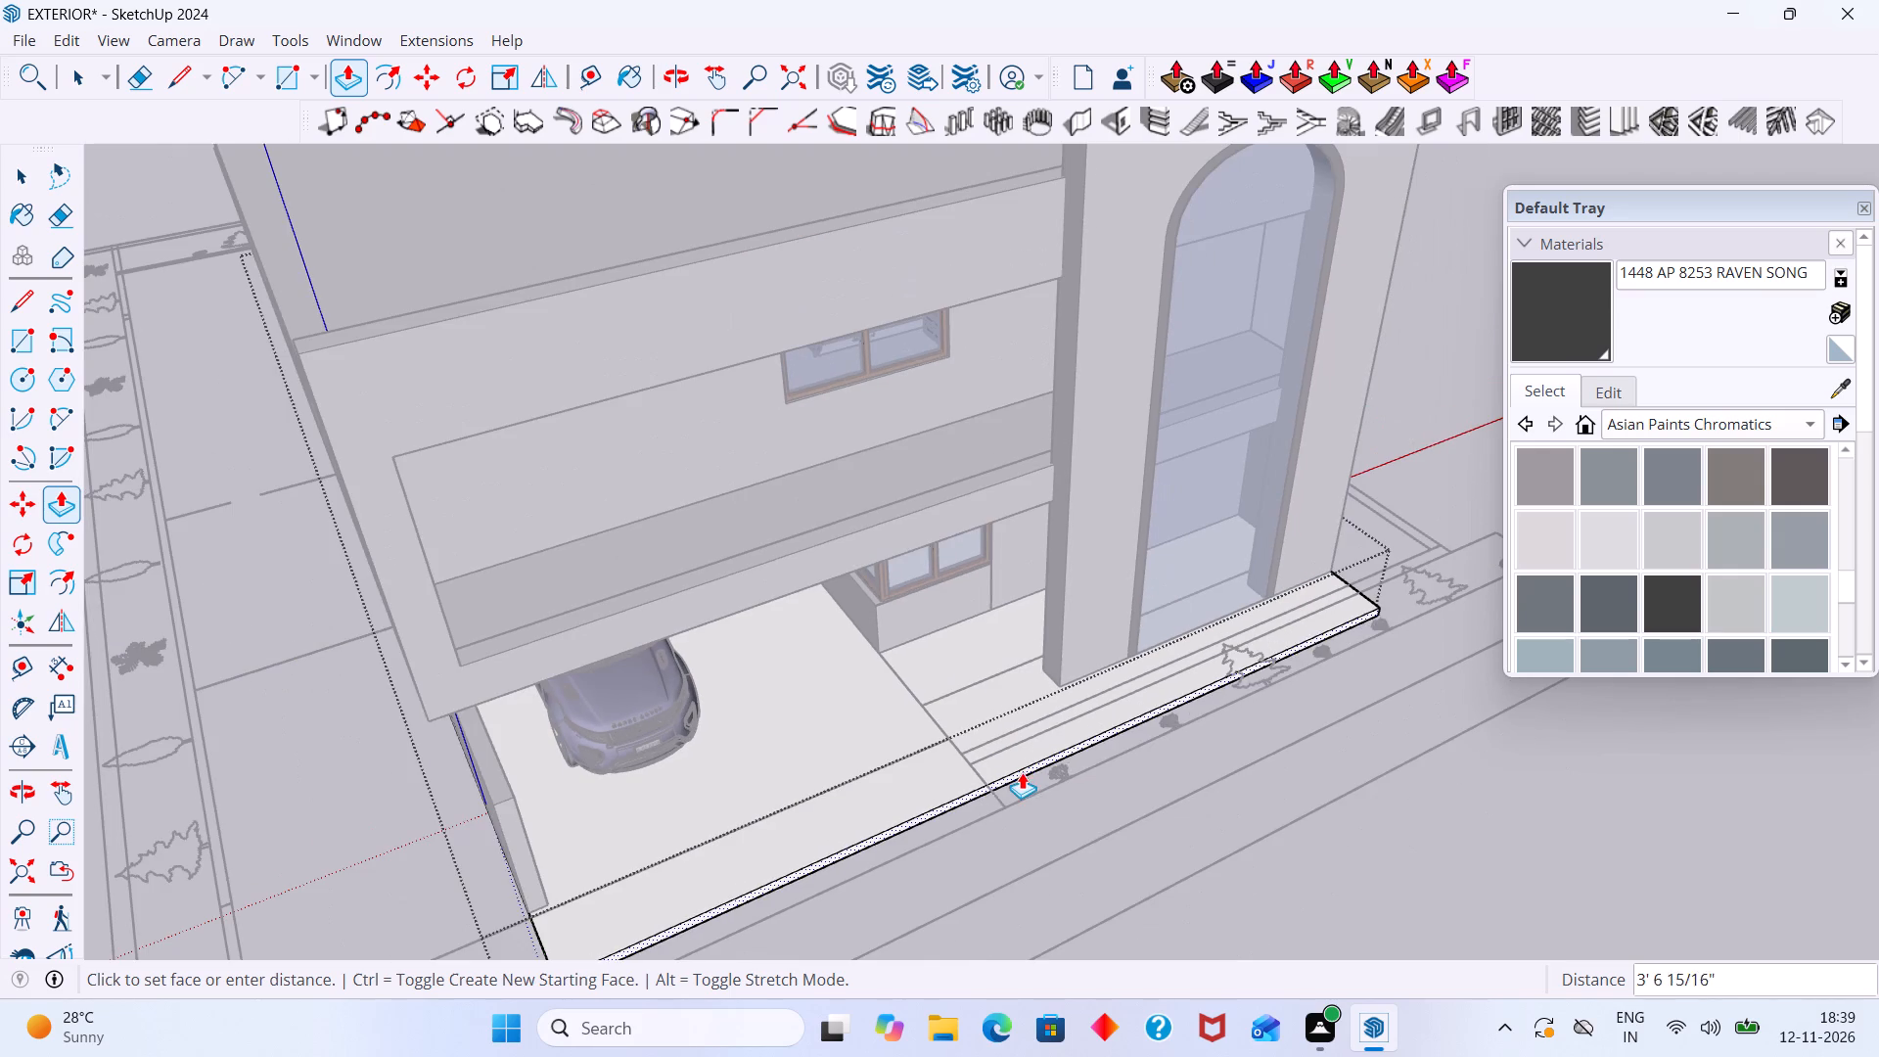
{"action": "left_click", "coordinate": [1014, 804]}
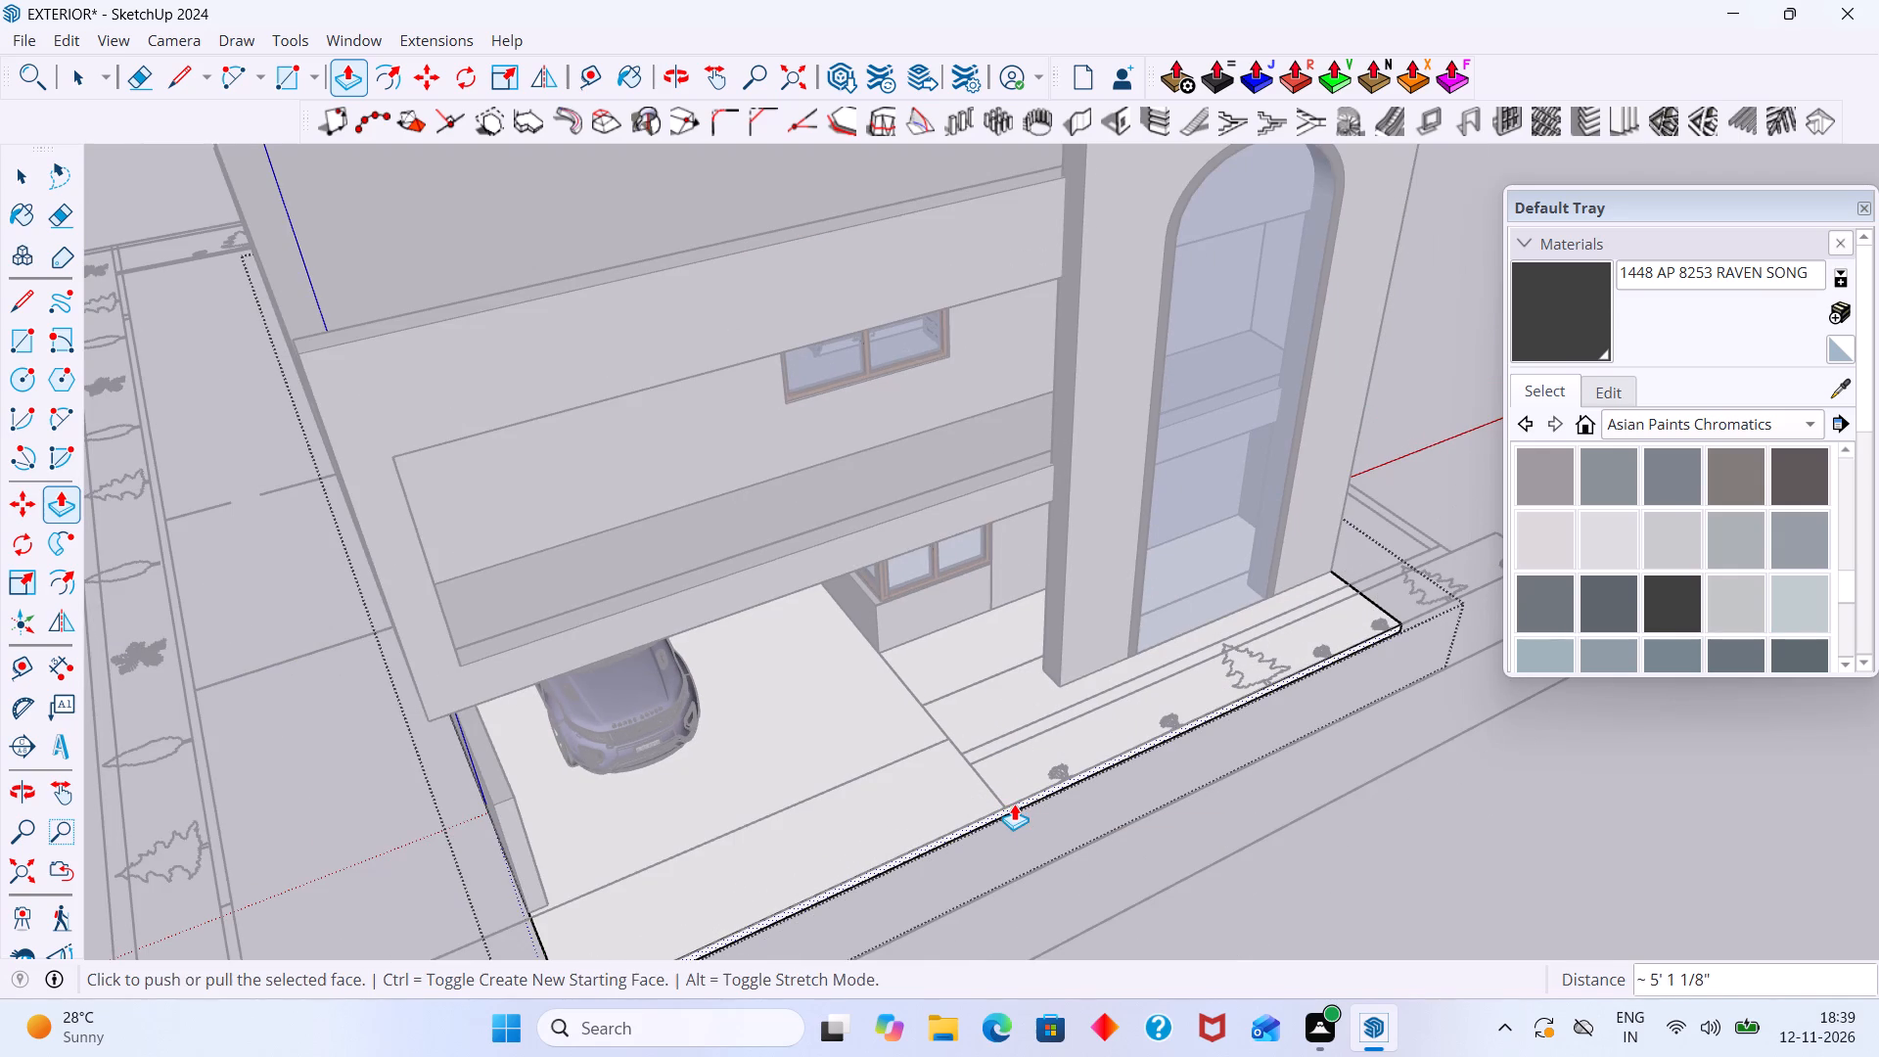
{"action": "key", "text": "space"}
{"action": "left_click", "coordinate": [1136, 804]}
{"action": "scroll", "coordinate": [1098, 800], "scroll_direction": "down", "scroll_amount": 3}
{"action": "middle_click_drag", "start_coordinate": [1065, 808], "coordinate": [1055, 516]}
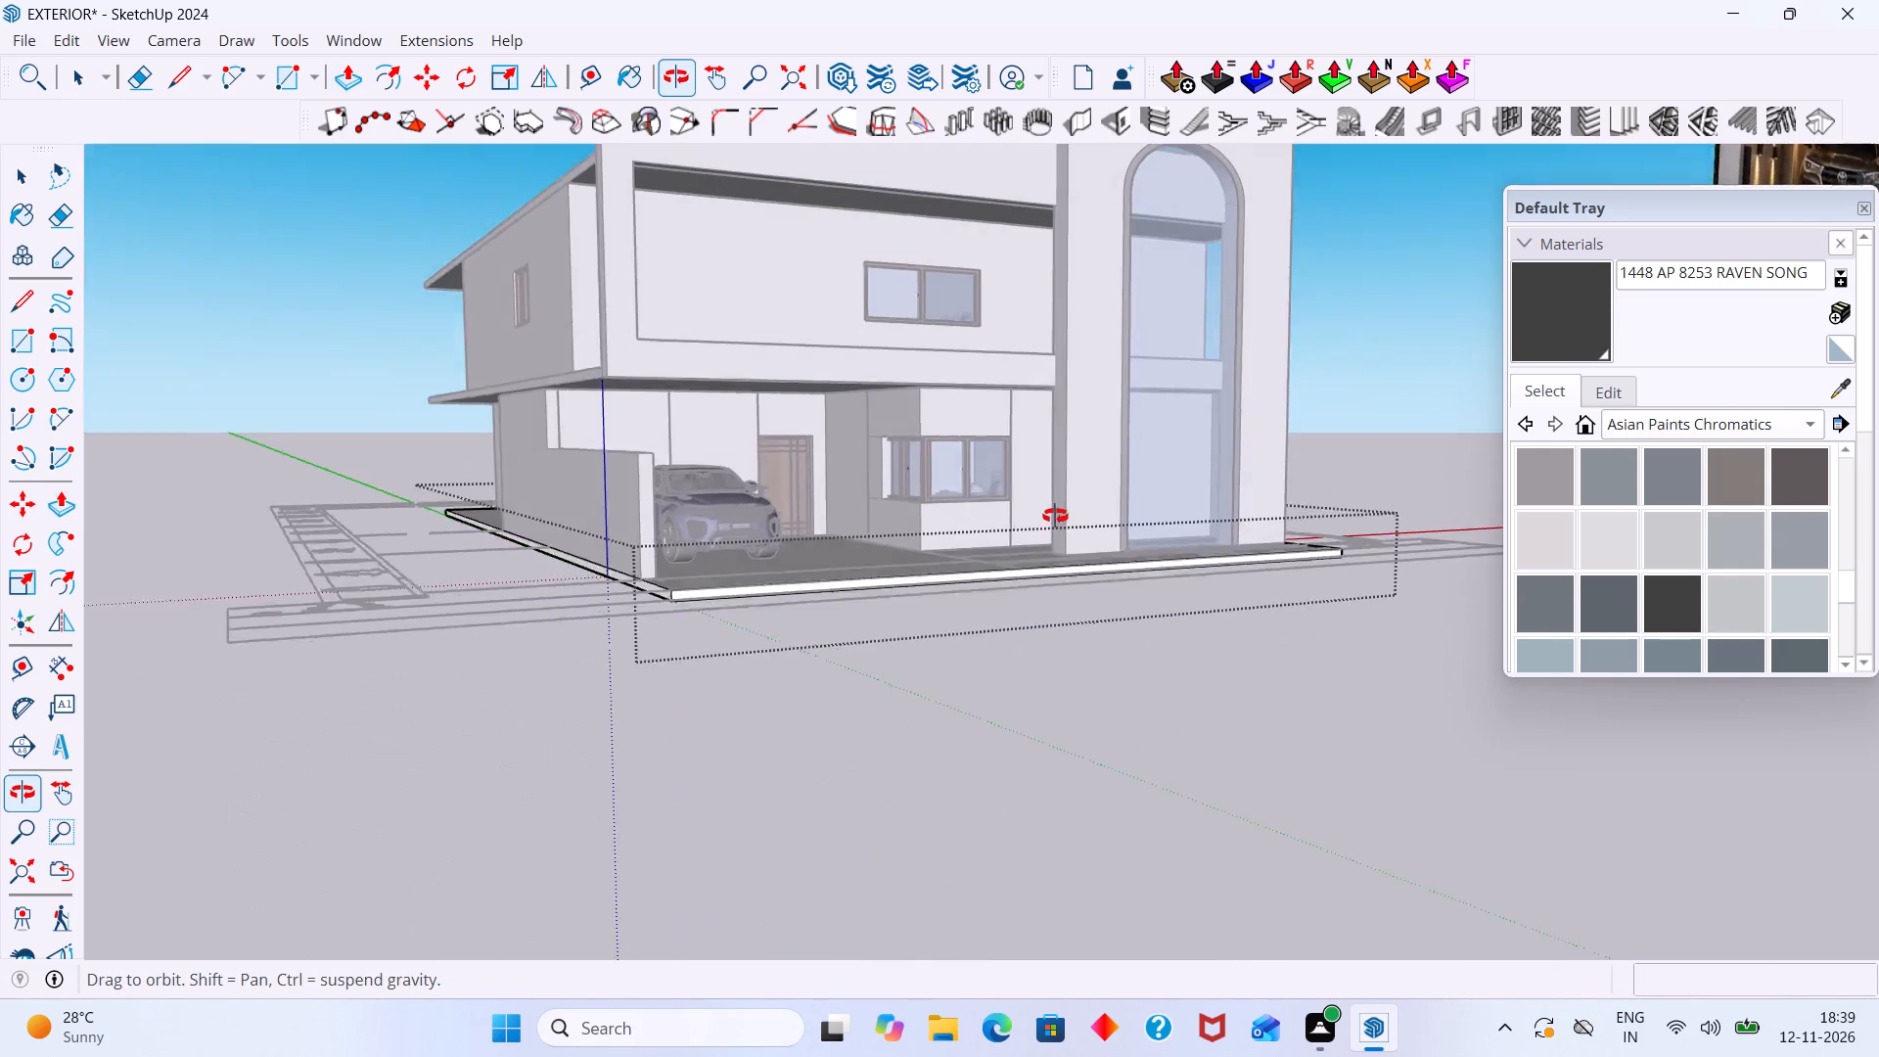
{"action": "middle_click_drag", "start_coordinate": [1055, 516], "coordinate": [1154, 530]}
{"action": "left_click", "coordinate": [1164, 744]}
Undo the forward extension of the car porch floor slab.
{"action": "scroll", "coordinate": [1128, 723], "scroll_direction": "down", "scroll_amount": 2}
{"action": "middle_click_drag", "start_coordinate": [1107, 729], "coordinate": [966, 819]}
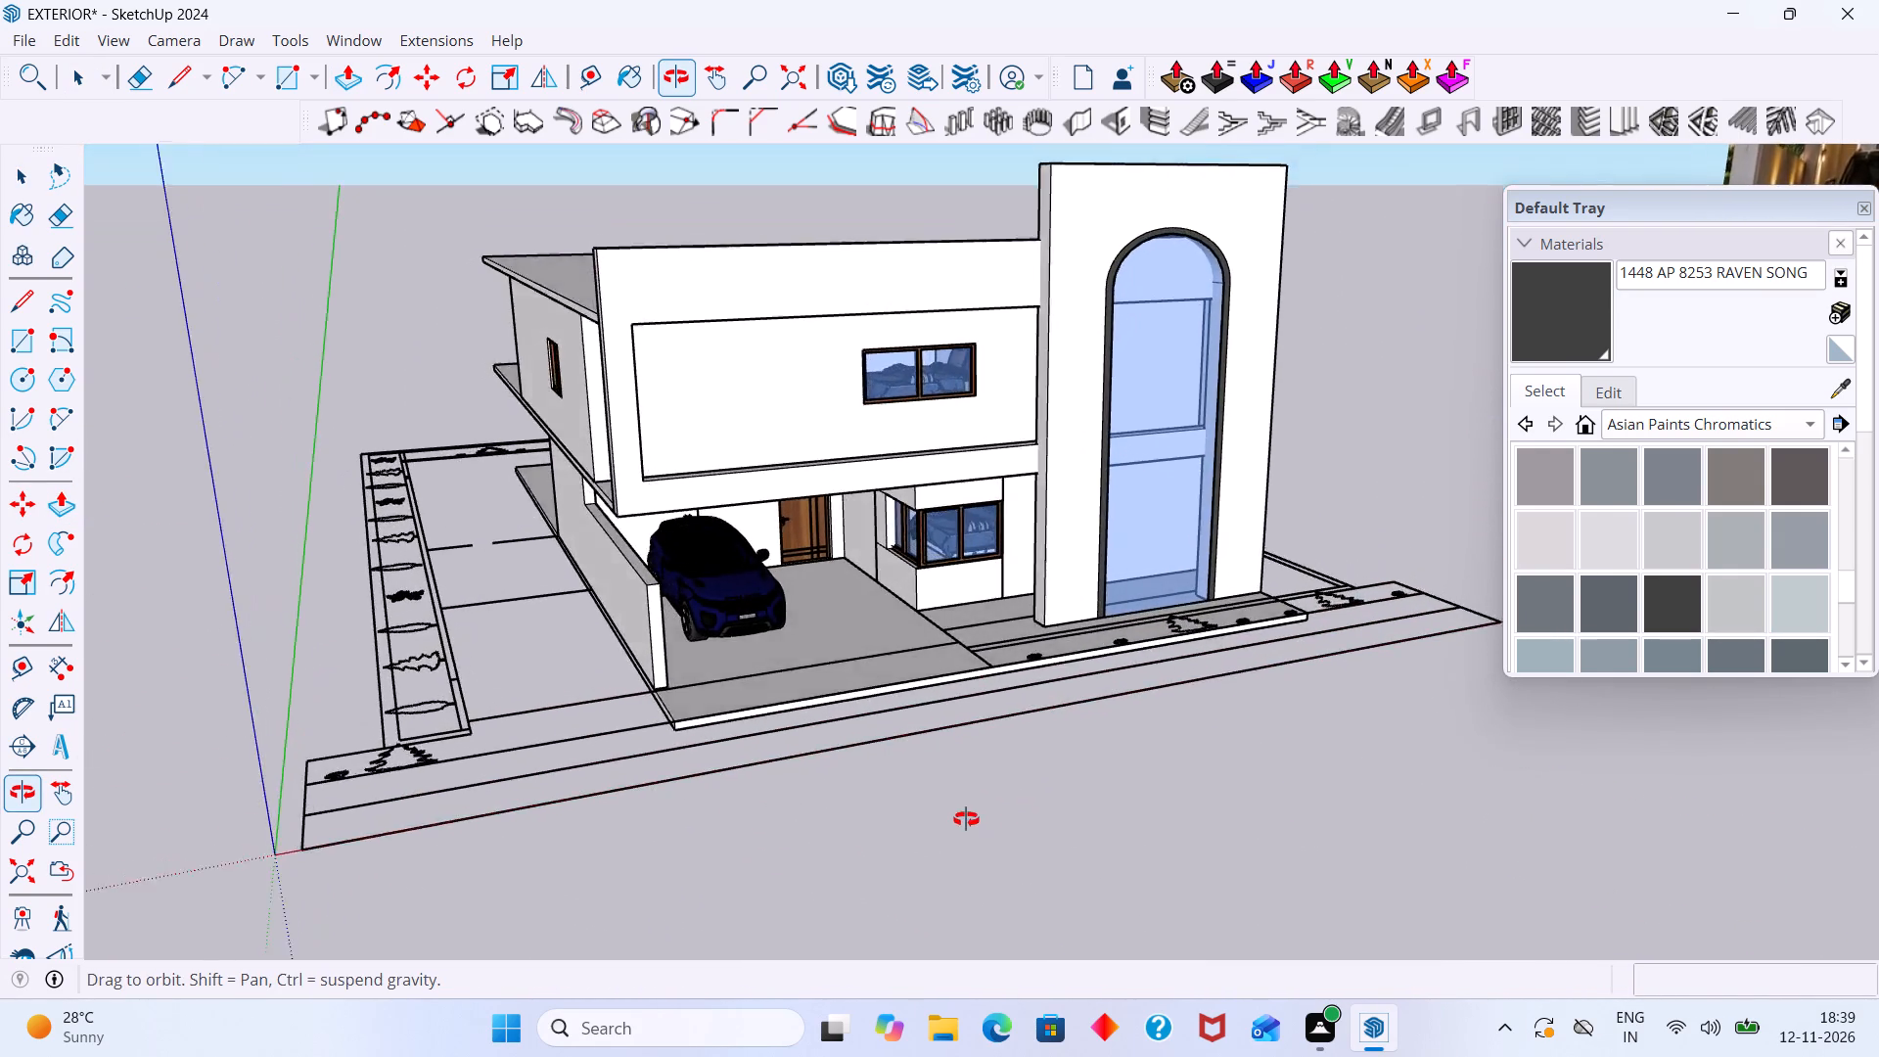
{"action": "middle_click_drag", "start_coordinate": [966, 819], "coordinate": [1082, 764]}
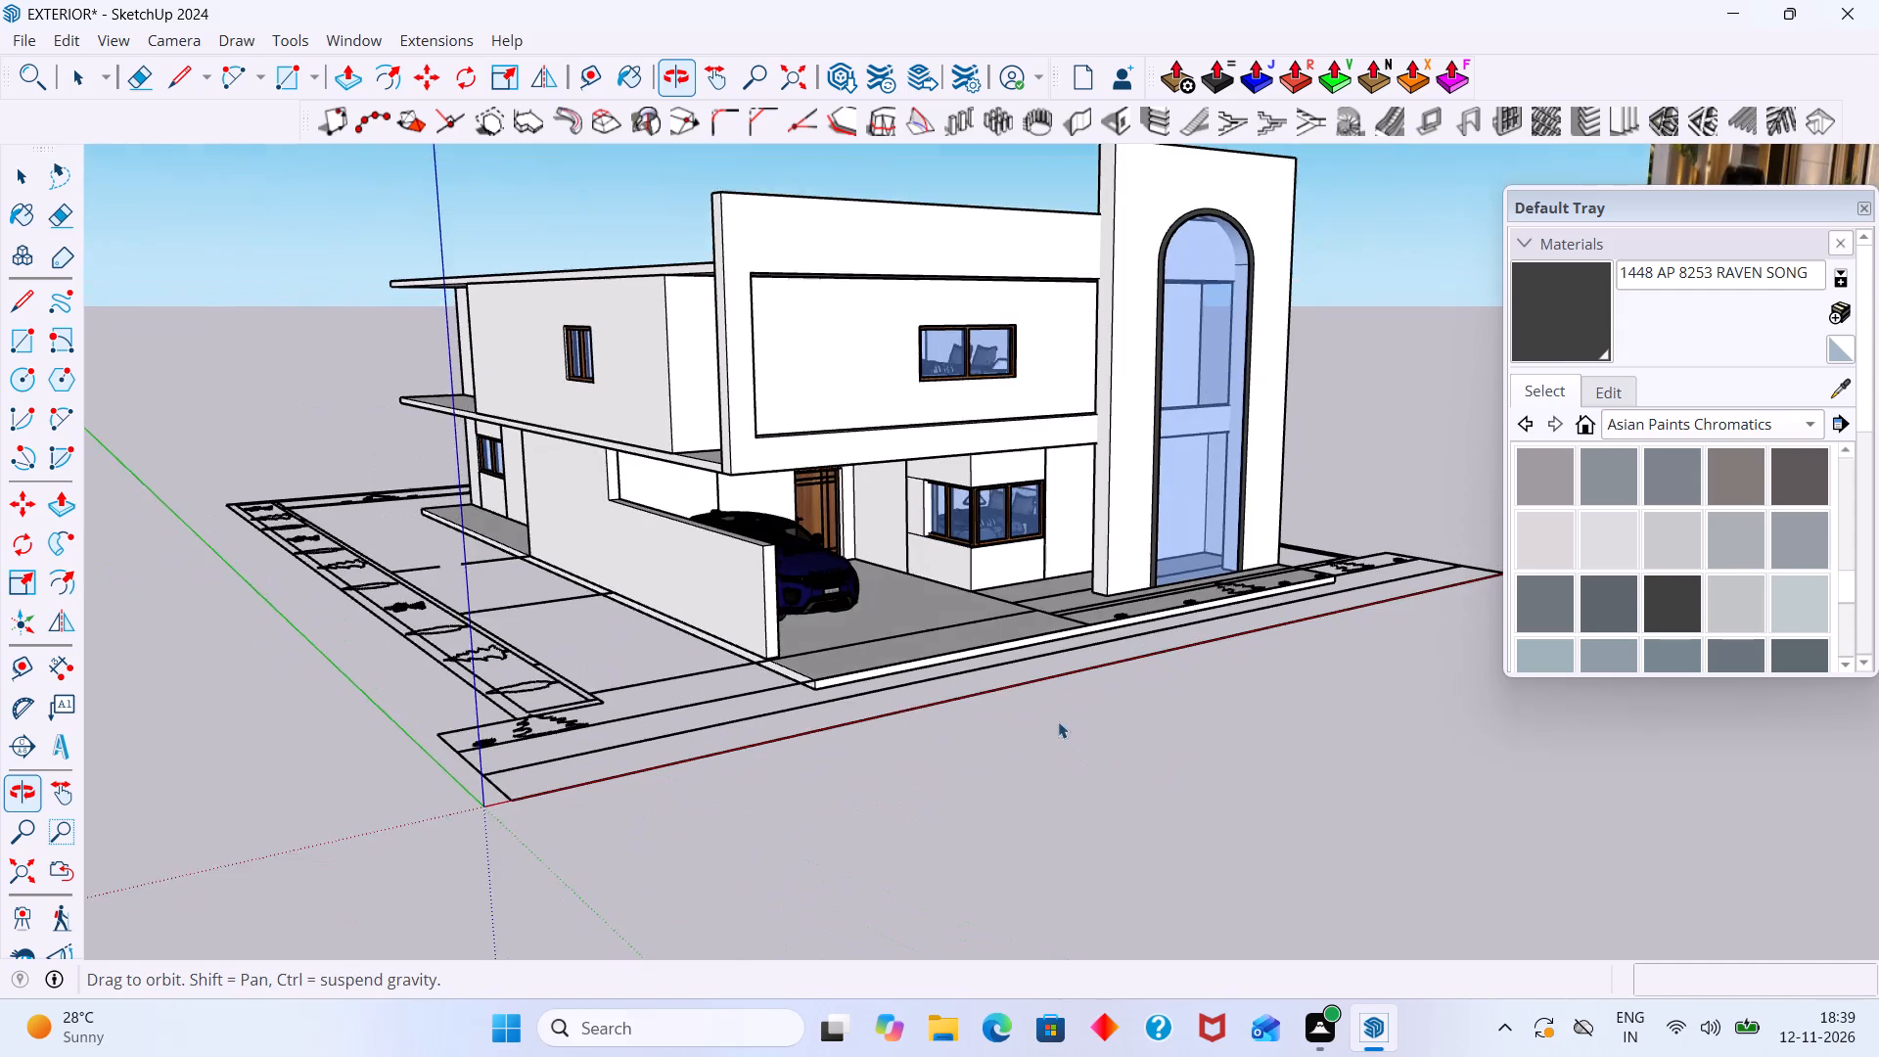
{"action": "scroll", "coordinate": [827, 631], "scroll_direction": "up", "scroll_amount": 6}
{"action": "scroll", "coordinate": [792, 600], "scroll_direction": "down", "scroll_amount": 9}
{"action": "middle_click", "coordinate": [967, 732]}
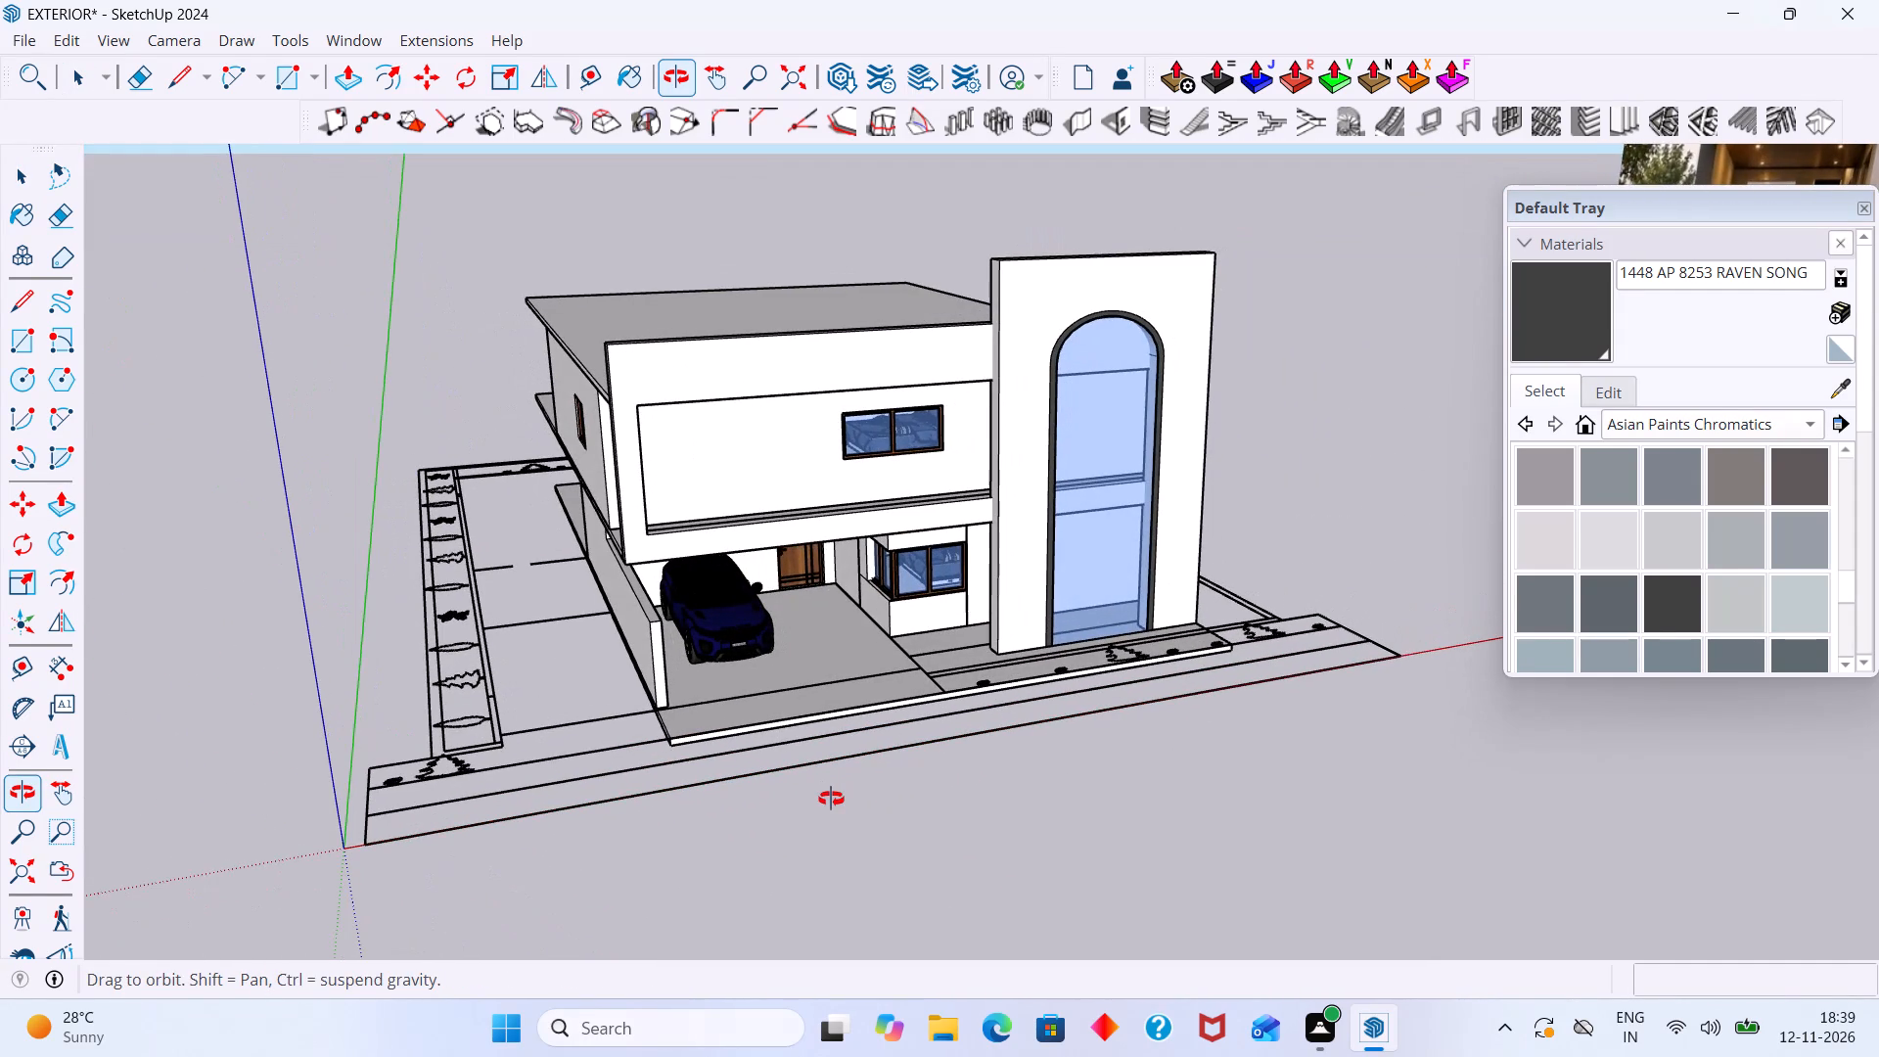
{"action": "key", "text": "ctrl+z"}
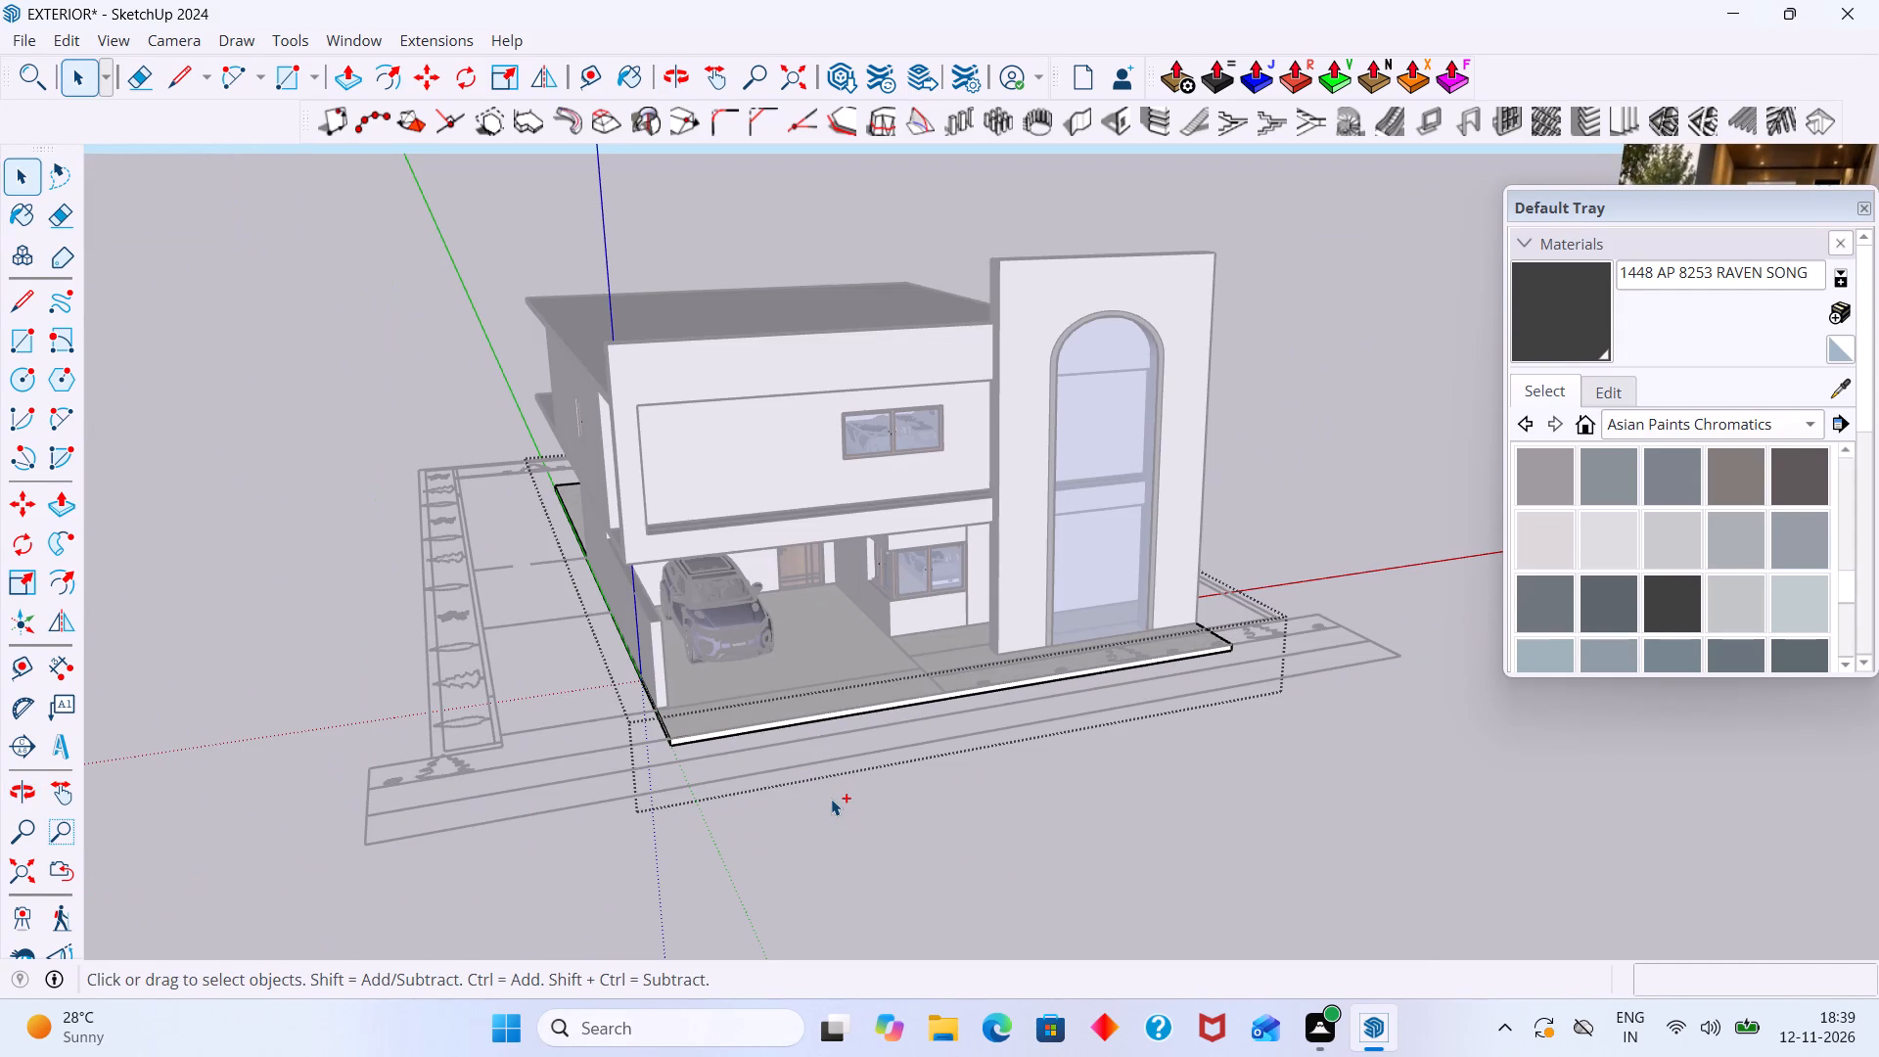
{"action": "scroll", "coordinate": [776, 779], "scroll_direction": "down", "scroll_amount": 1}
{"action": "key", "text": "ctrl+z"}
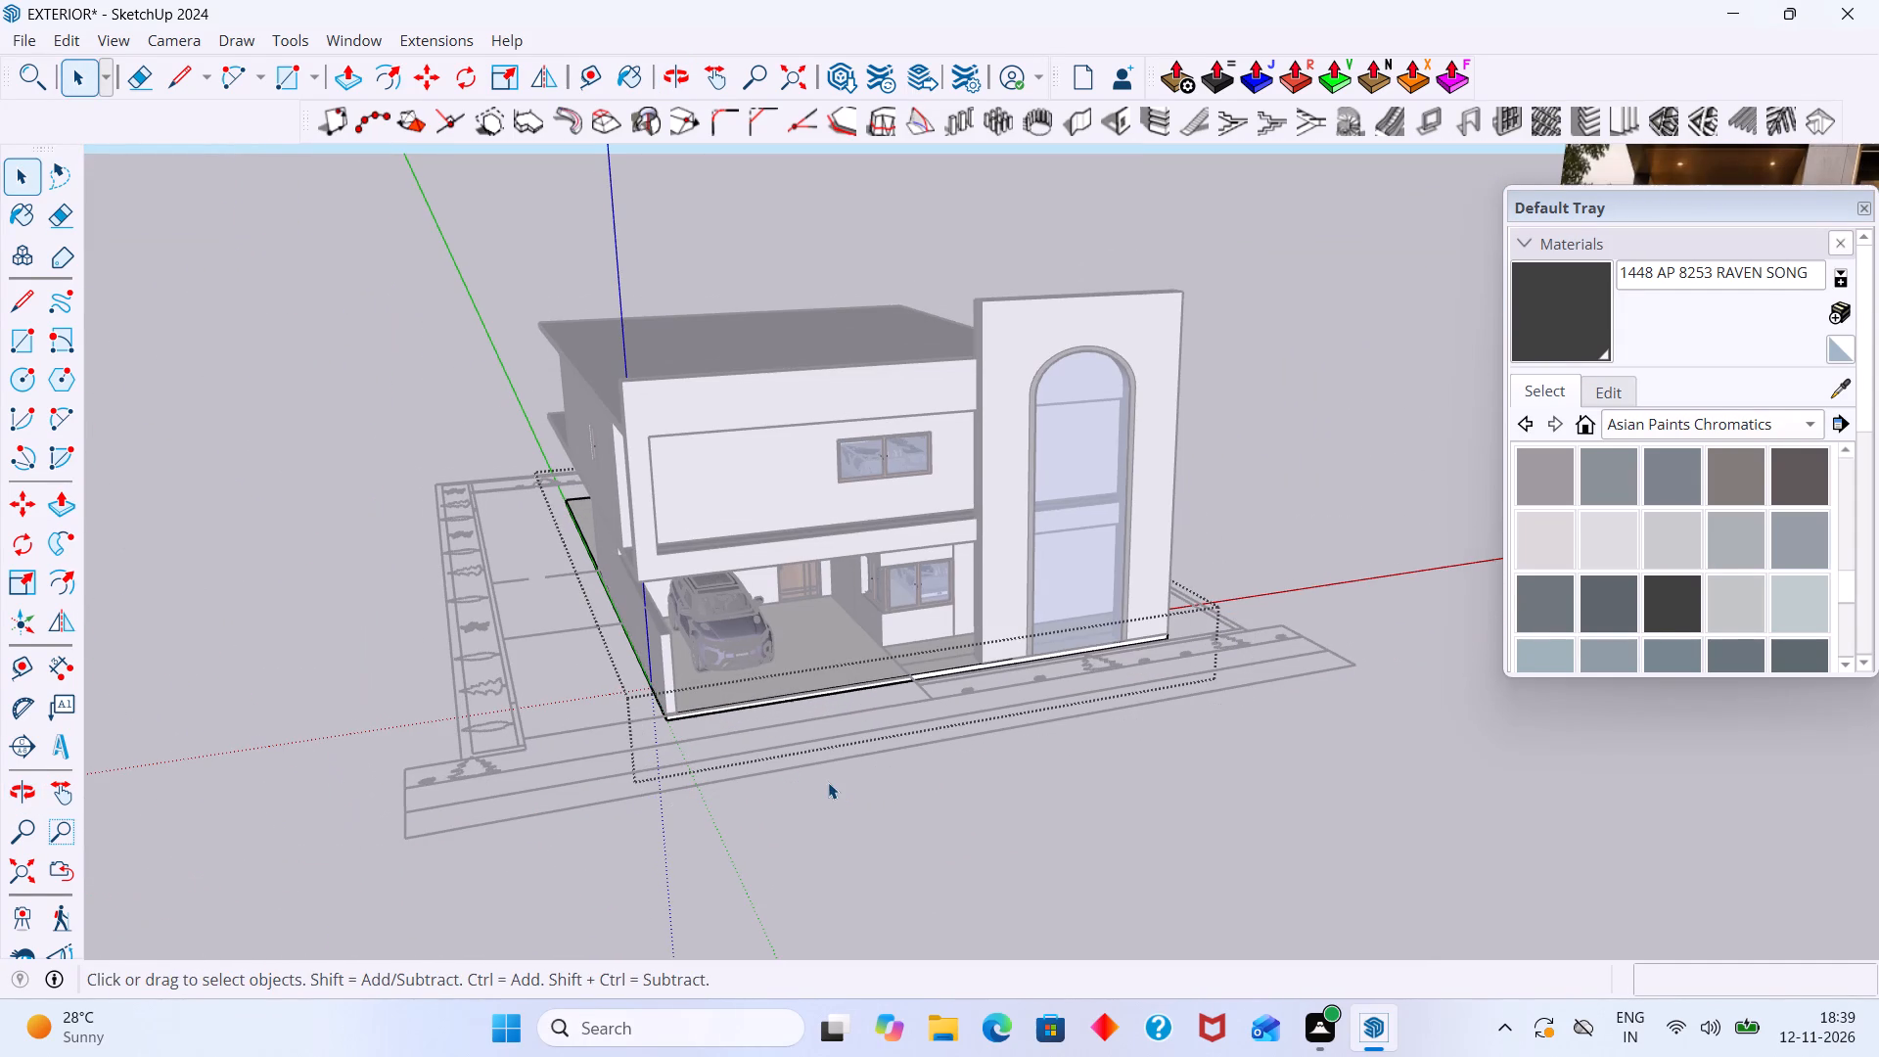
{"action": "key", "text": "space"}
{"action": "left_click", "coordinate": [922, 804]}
Examine the reference facade's gate, boundary wall and tower base beside the model's car porch front.
{"action": "scroll", "coordinate": [857, 746], "scroll_direction": "up", "scroll_amount": 5}
{"action": "middle_click_drag", "start_coordinate": [895, 745], "coordinate": [1098, 836]}
{"action": "scroll", "coordinate": [1095, 836], "scroll_direction": "up", "scroll_amount": 1}
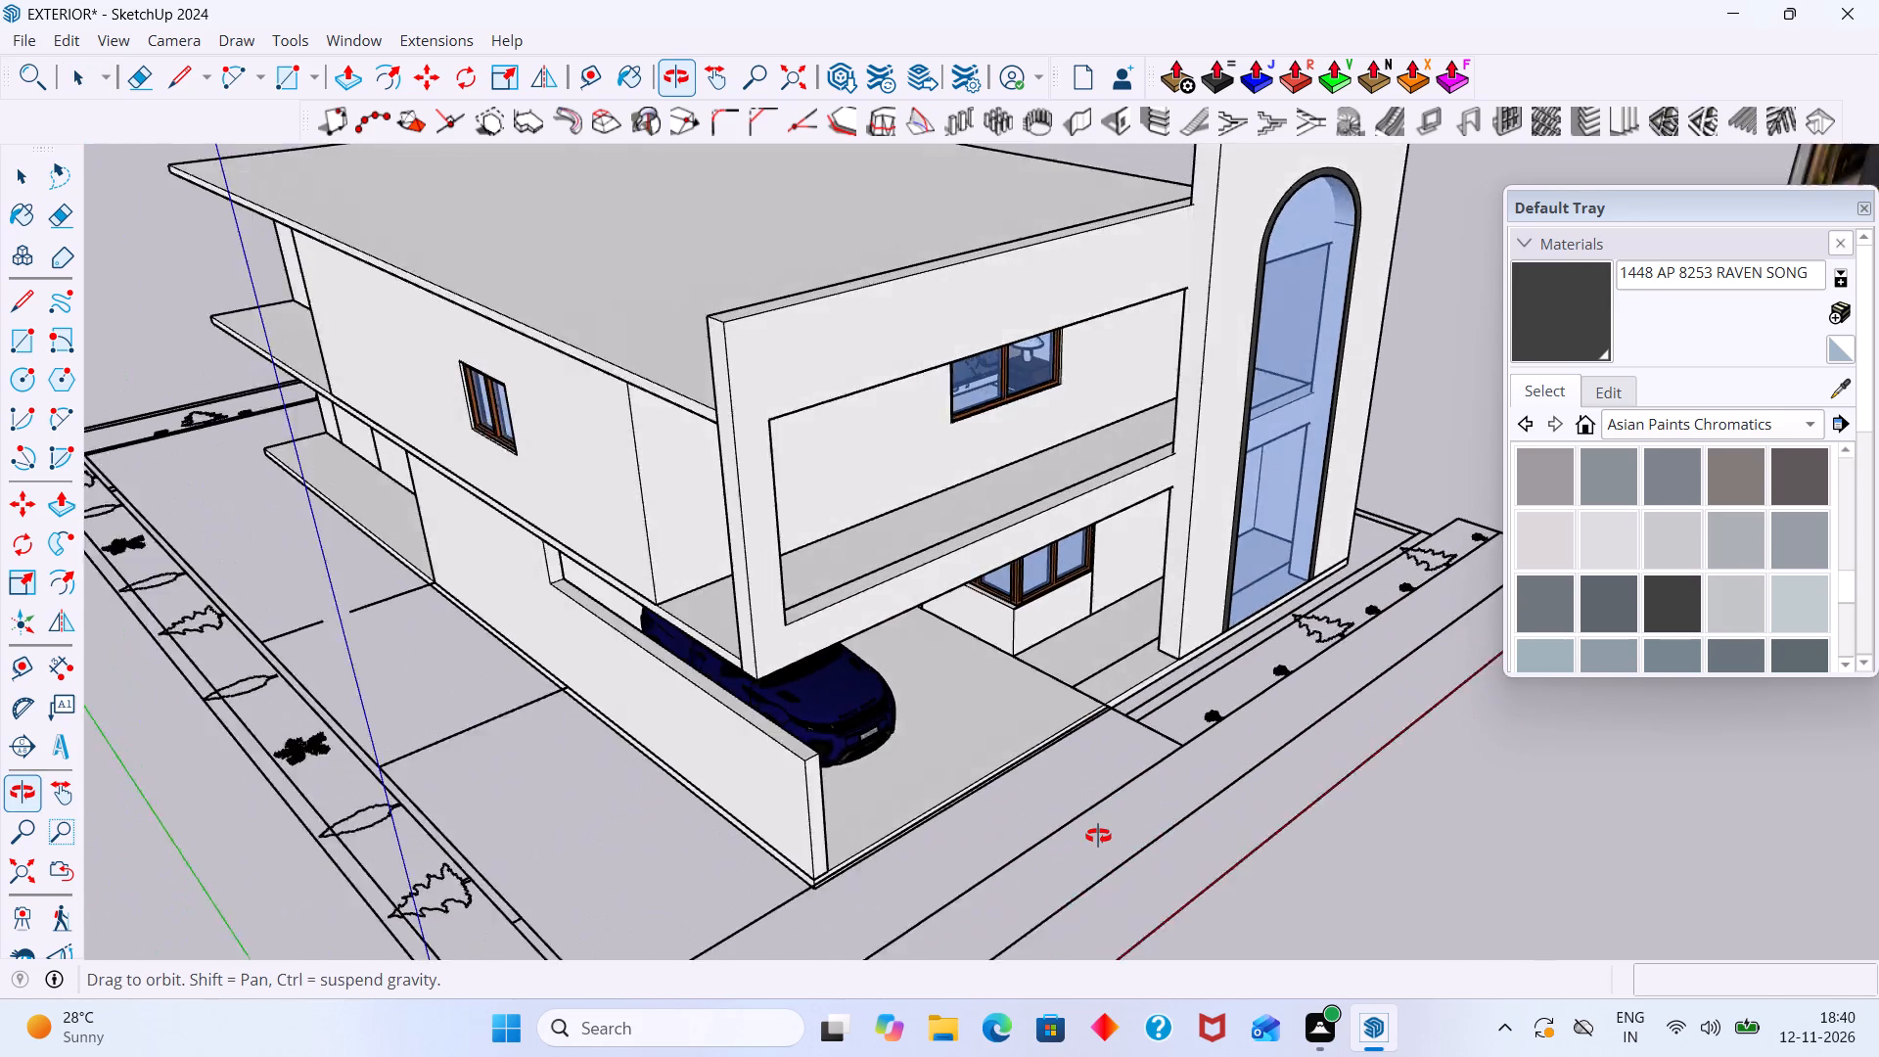
{"action": "middle_click_drag", "start_coordinate": [1098, 836], "coordinate": [764, 793]}
{"action": "scroll", "coordinate": [795, 671], "scroll_direction": "up", "scroll_amount": 3}
{"action": "scroll", "coordinate": [812, 663], "scroll_direction": "down", "scroll_amount": 6}
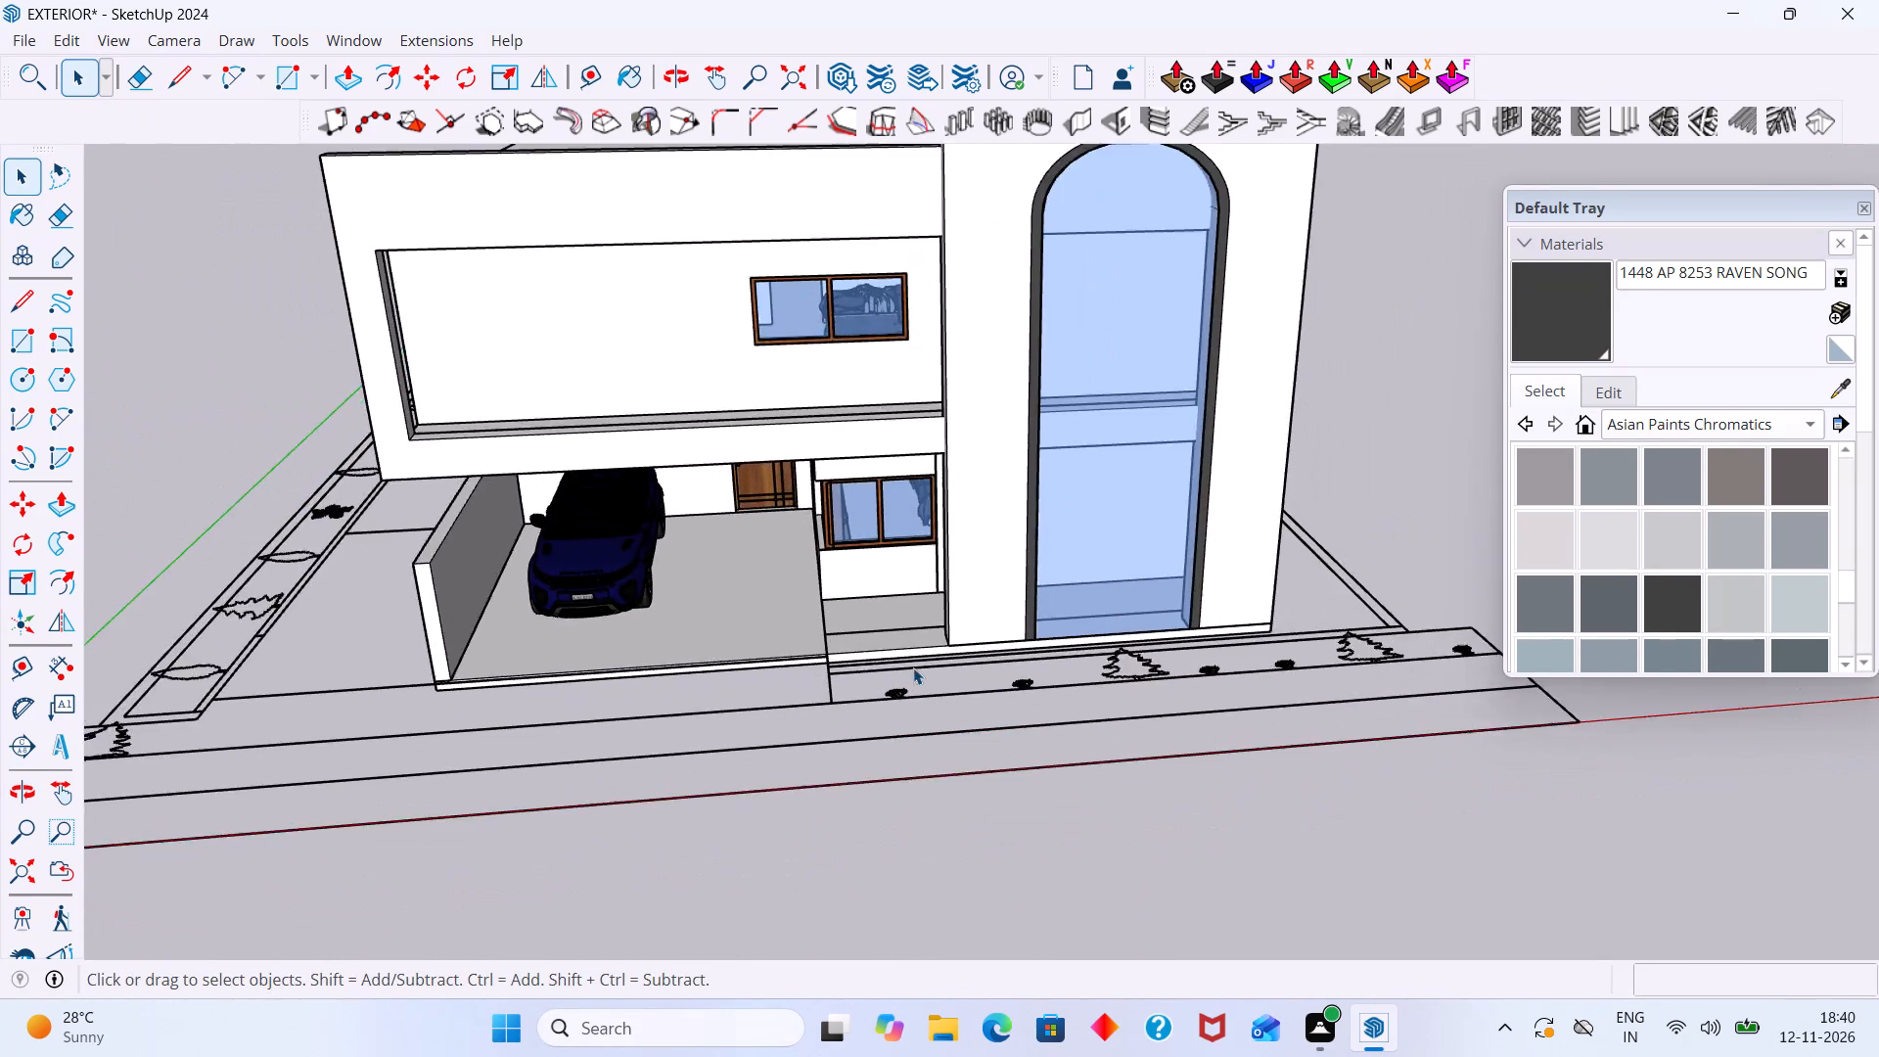
{"action": "scroll", "coordinate": [913, 667], "scroll_direction": "down", "scroll_amount": 5}
{"action": "middle_click_drag", "start_coordinate": [899, 661], "coordinate": [582, 686], "text": "shift"}
{"action": "scroll", "coordinate": [592, 688], "scroll_direction": "down", "scroll_amount": 4}
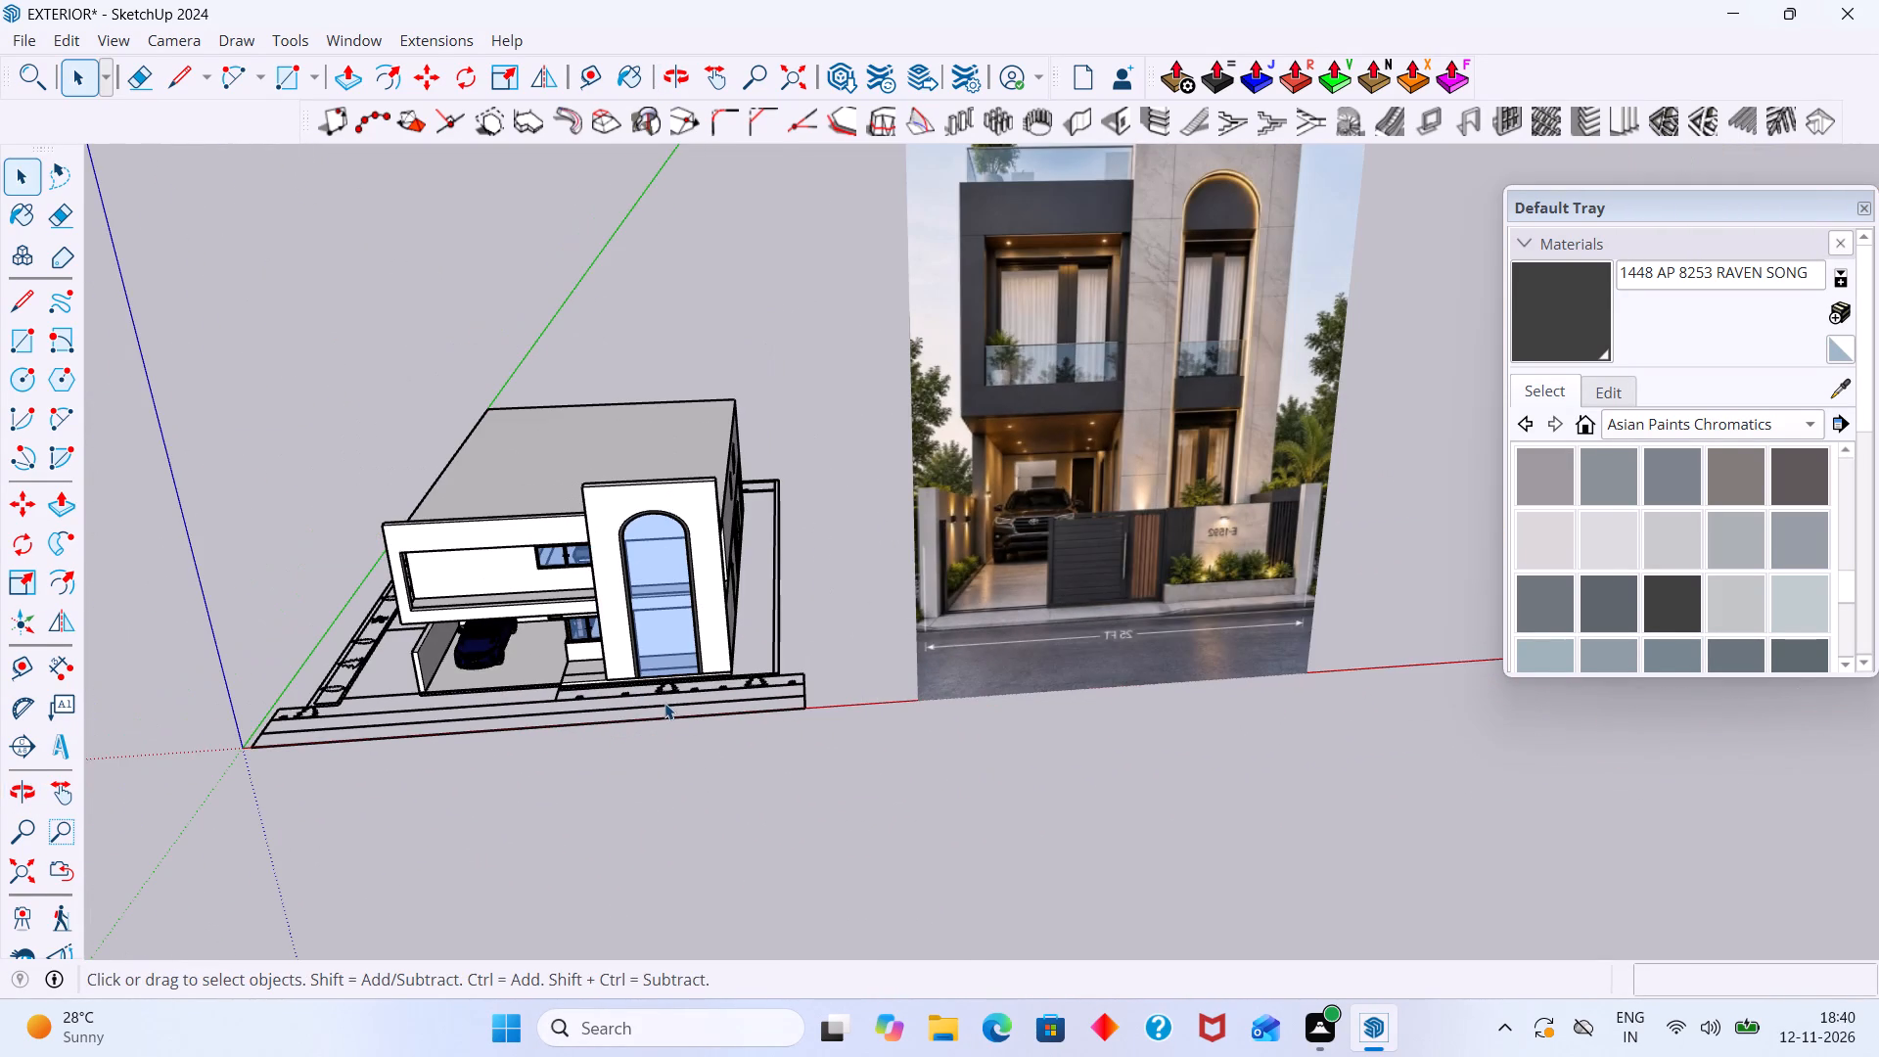
{"action": "middle_click_drag", "start_coordinate": [665, 703], "coordinate": [709, 703]}
{"action": "scroll", "coordinate": [627, 692], "scroll_direction": "up", "scroll_amount": 3}
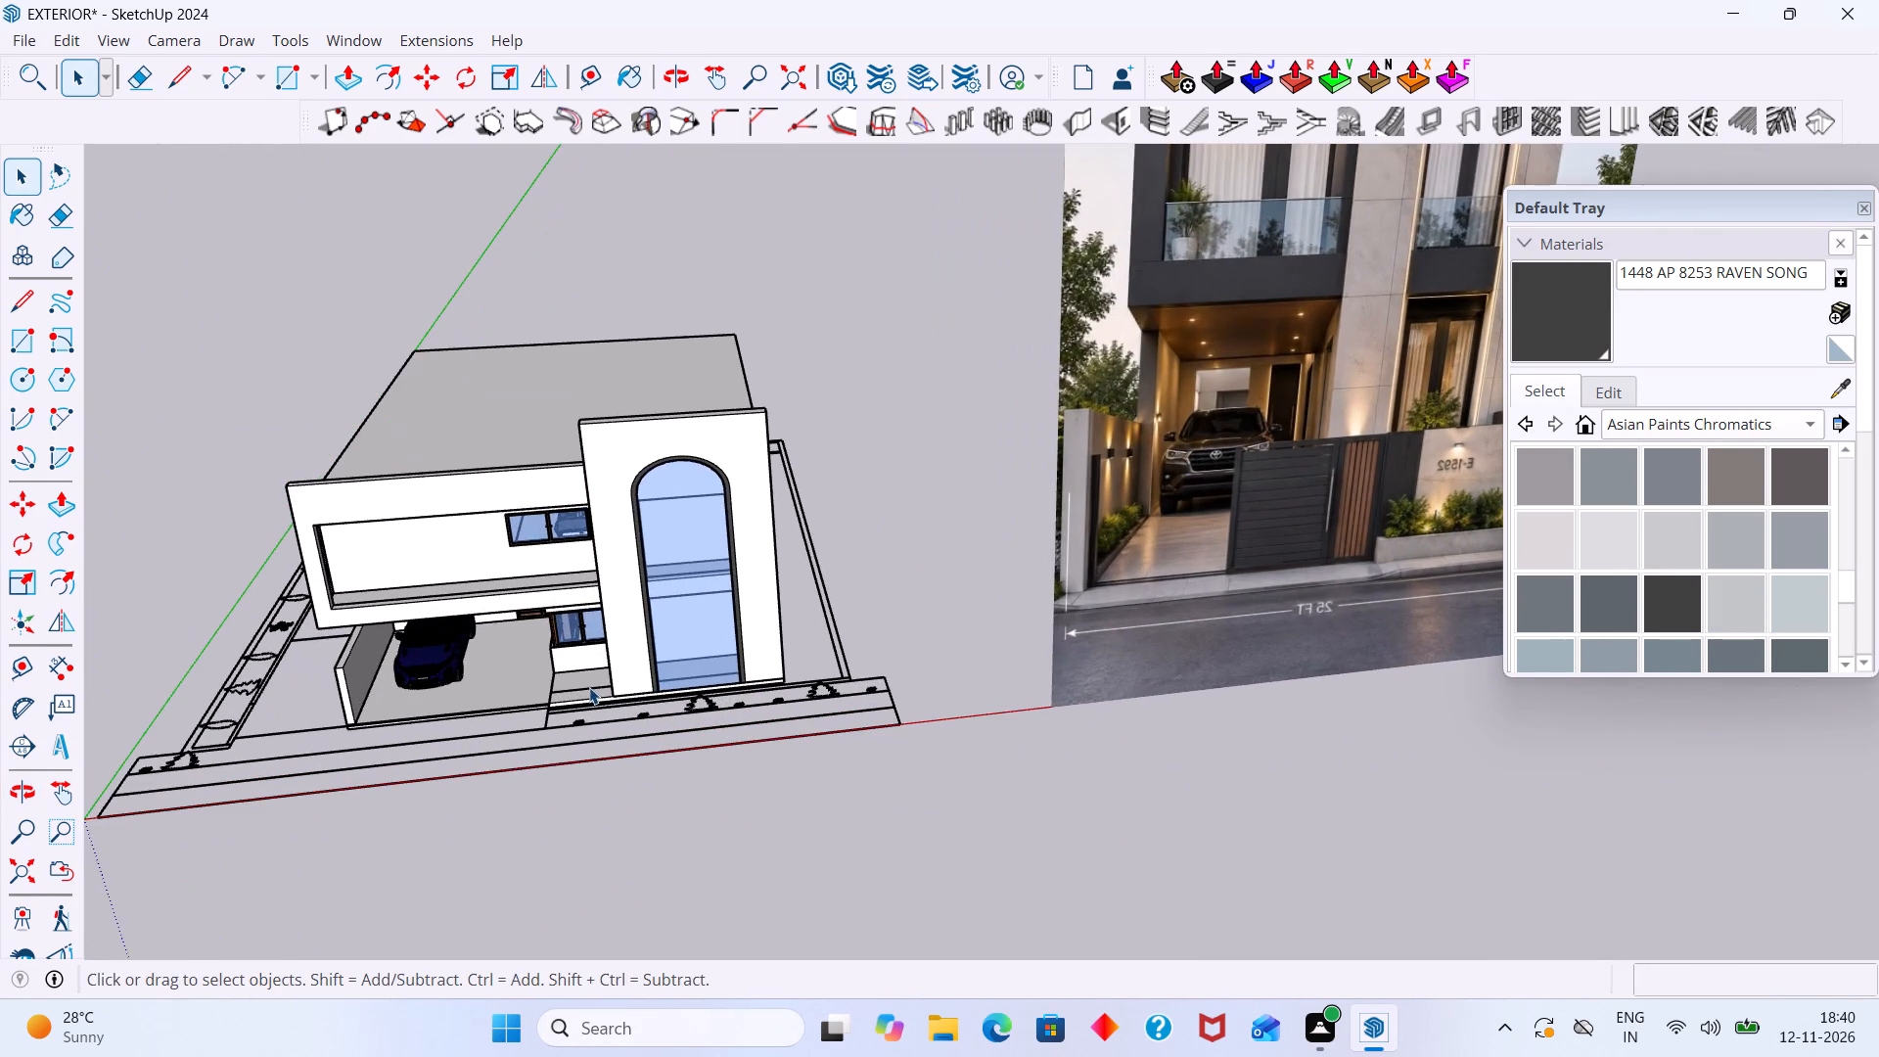
{"action": "middle_click_drag", "start_coordinate": [589, 687], "coordinate": [616, 695]}
{"action": "scroll", "coordinate": [616, 695], "scroll_direction": "up", "scroll_amount": 1}
{"action": "scroll", "coordinate": [616, 695], "scroll_direction": "down", "scroll_amount": 5}
{"action": "middle_click_drag", "start_coordinate": [605, 709], "coordinate": [629, 692]}
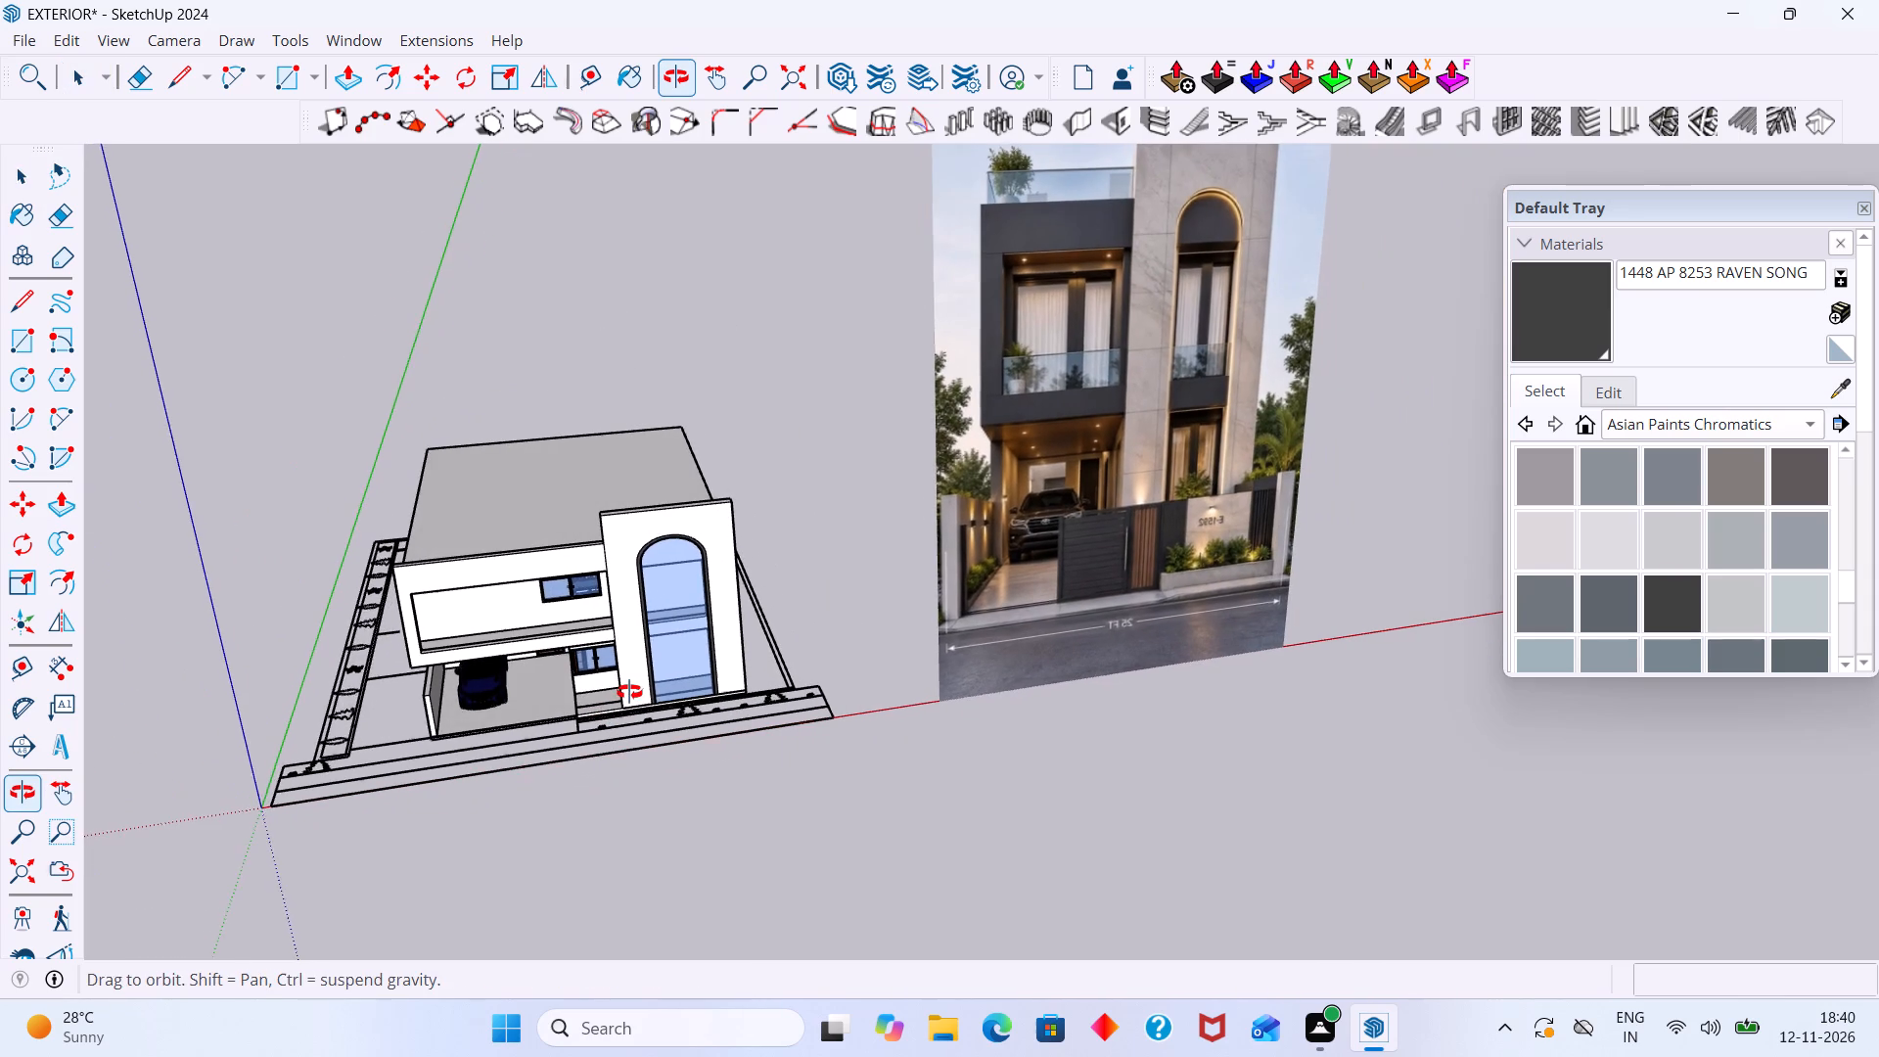
{"action": "middle_click_drag", "start_coordinate": [629, 692], "coordinate": [636, 686]}
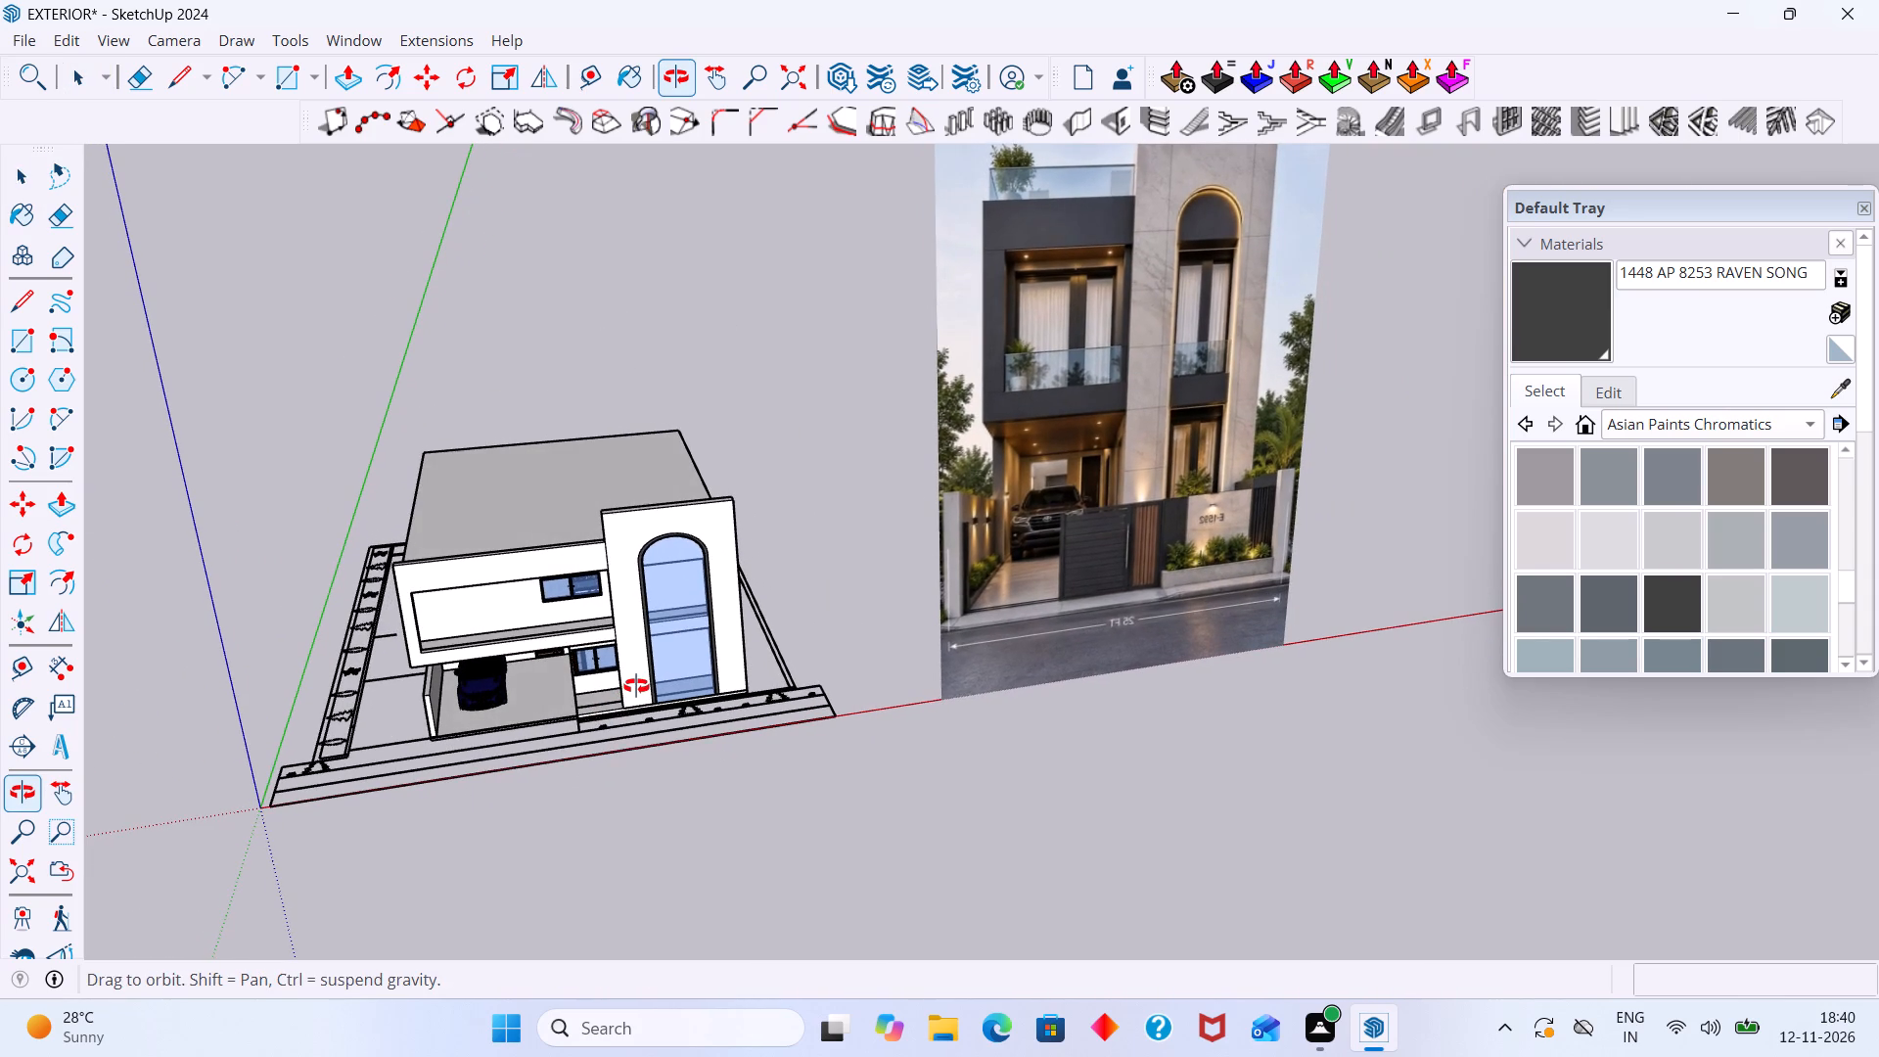
{"action": "middle_click_drag", "start_coordinate": [636, 686], "coordinate": [919, 634]}
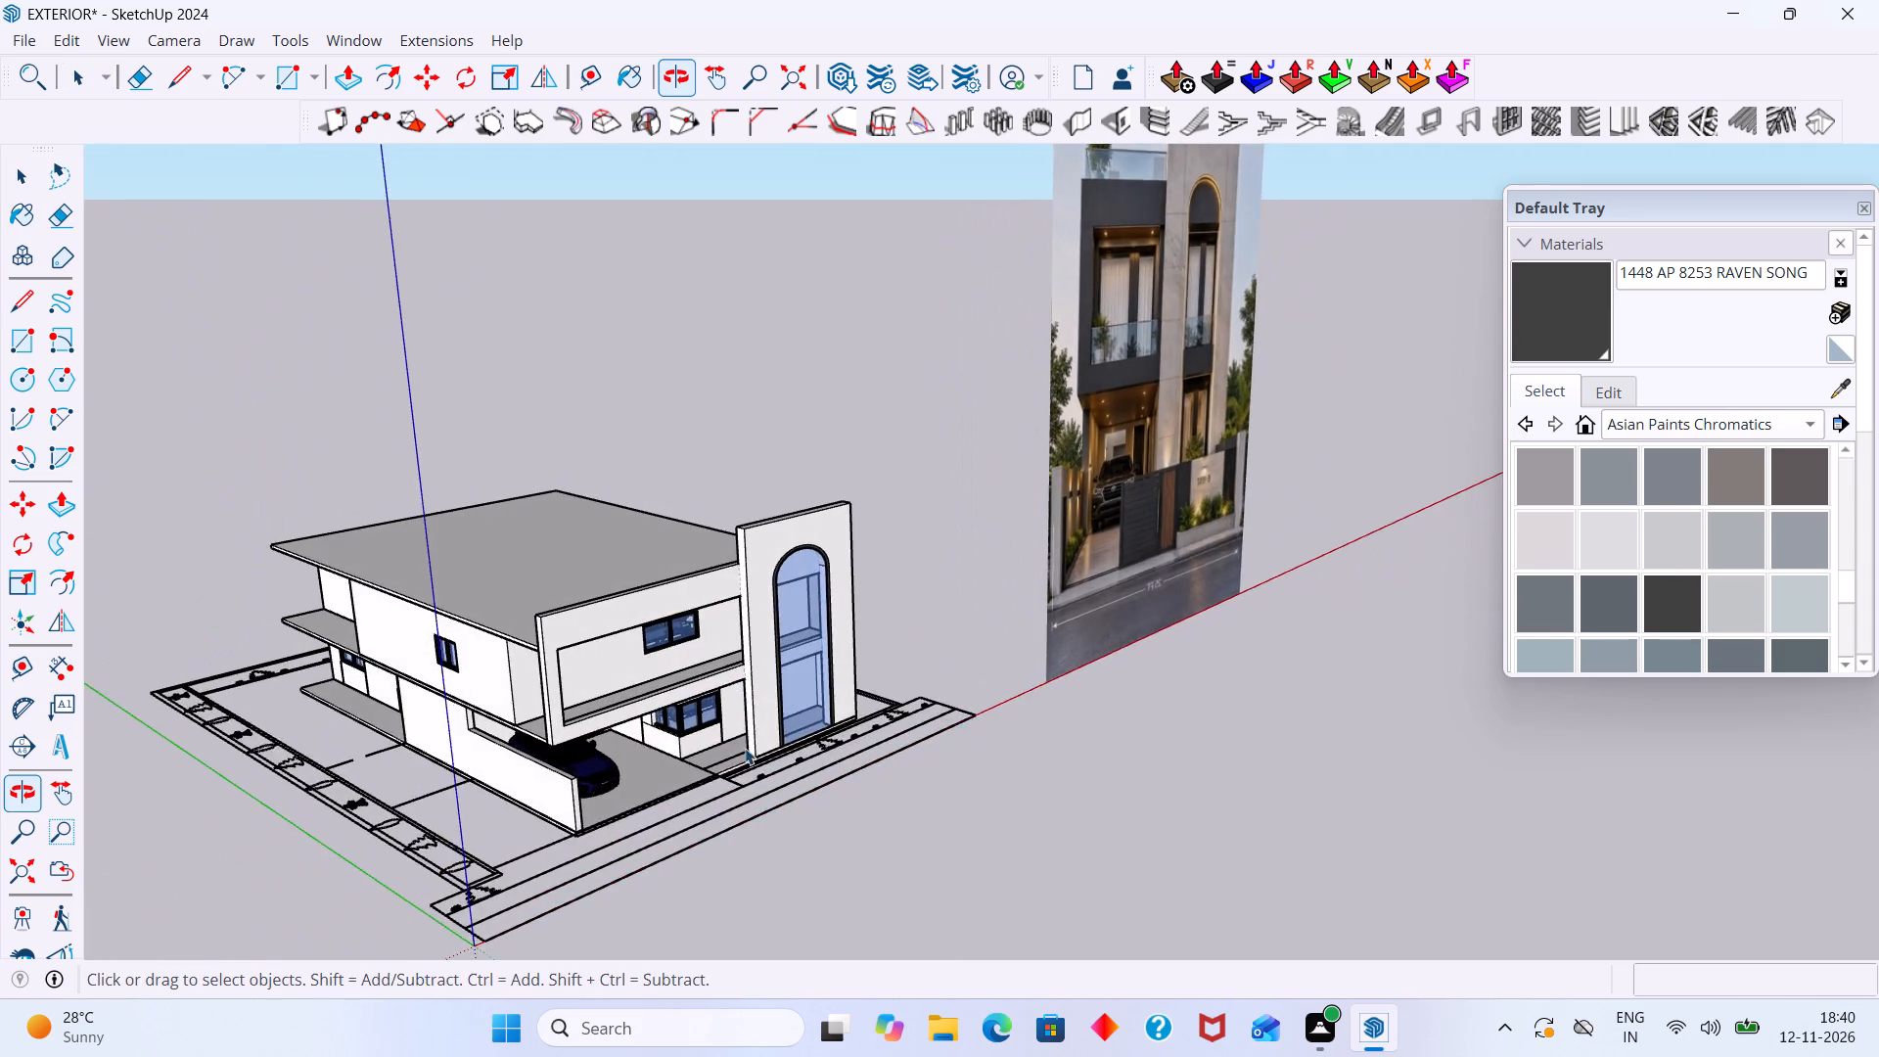
Draw a rectangle about 7' 3" high and 1' 5" wide at the base of the arched tower wall's side face, facing the car porch.
{"action": "scroll", "coordinate": [743, 748], "scroll_direction": "up", "scroll_amount": 11}
{"action": "middle_click_drag", "start_coordinate": [750, 758], "coordinate": [791, 773]}
{"action": "scroll", "coordinate": [780, 784], "scroll_direction": "up", "scroll_amount": 5}
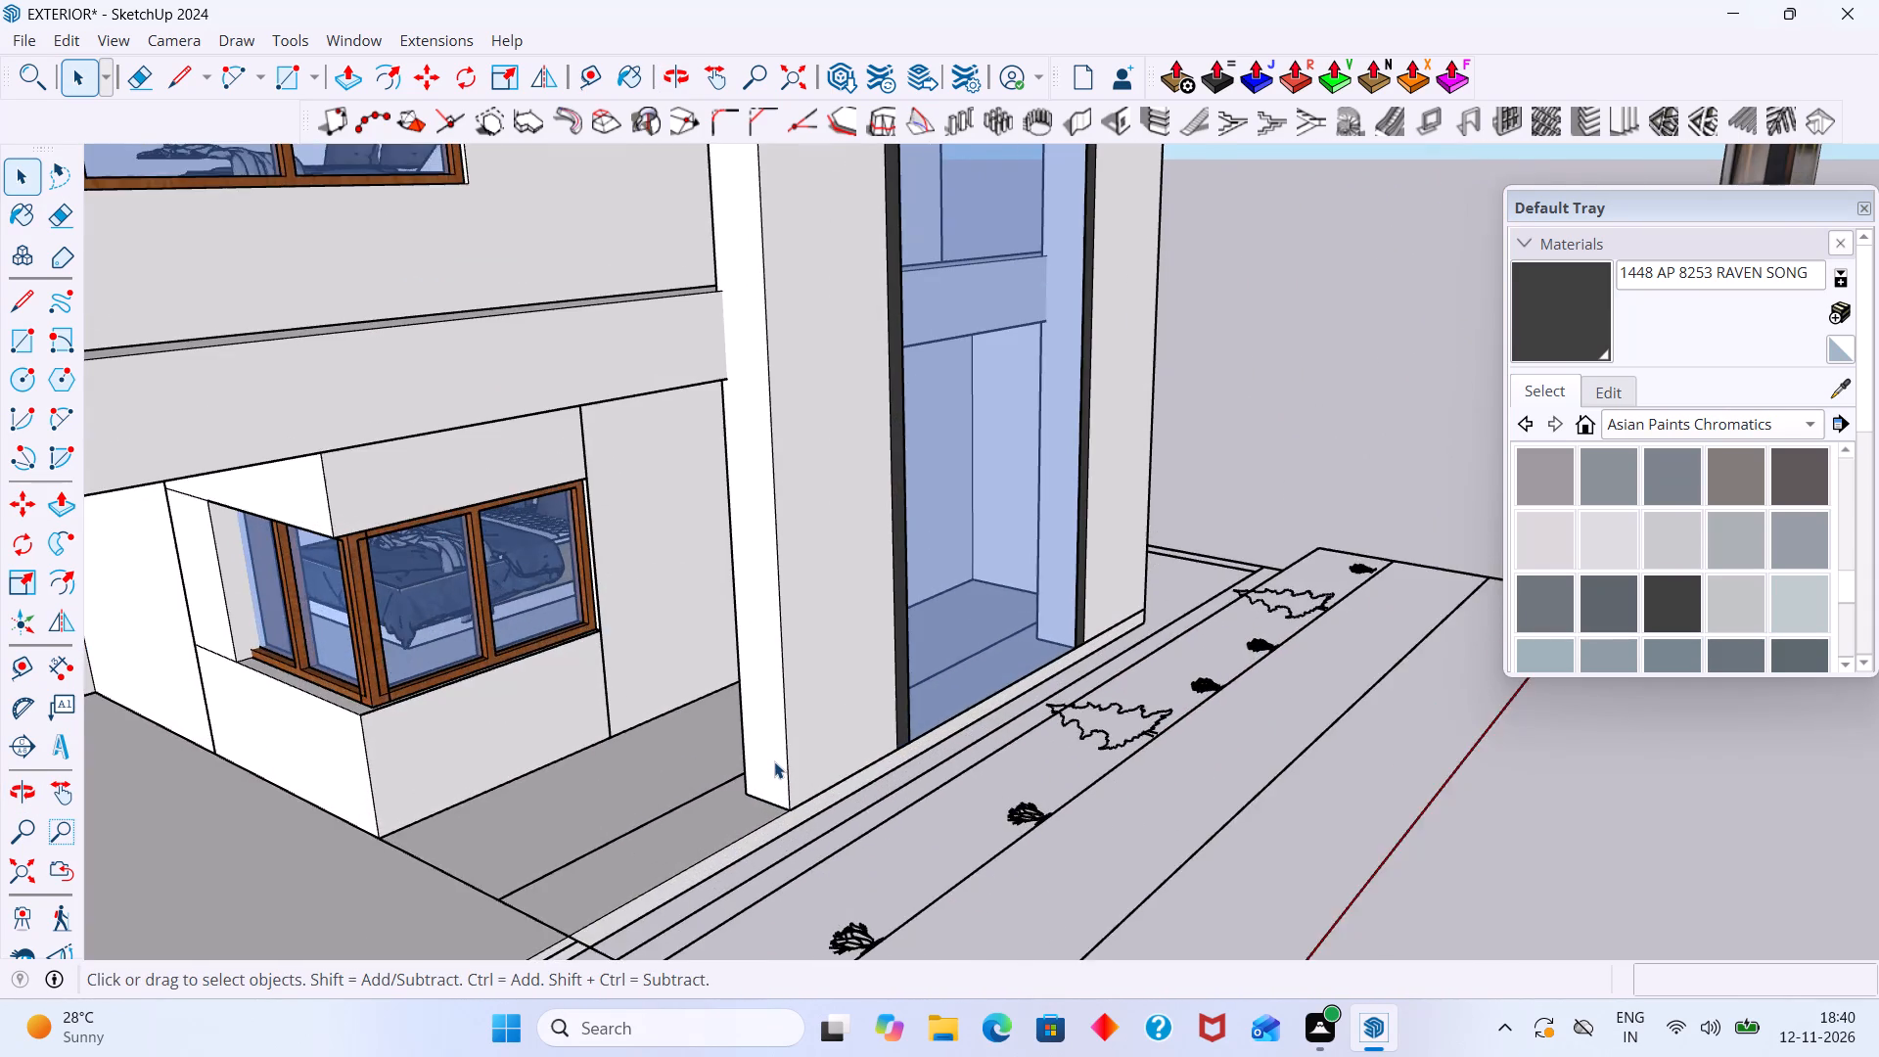
{"action": "double_click", "coordinate": [774, 761]}
{"action": "left_click", "coordinate": [774, 758]}
{"action": "double_click", "coordinate": [772, 756]}
{"action": "scroll", "coordinate": [771, 755], "scroll_direction": "up", "scroll_amount": 3}
{"action": "left_click", "coordinate": [771, 755]}
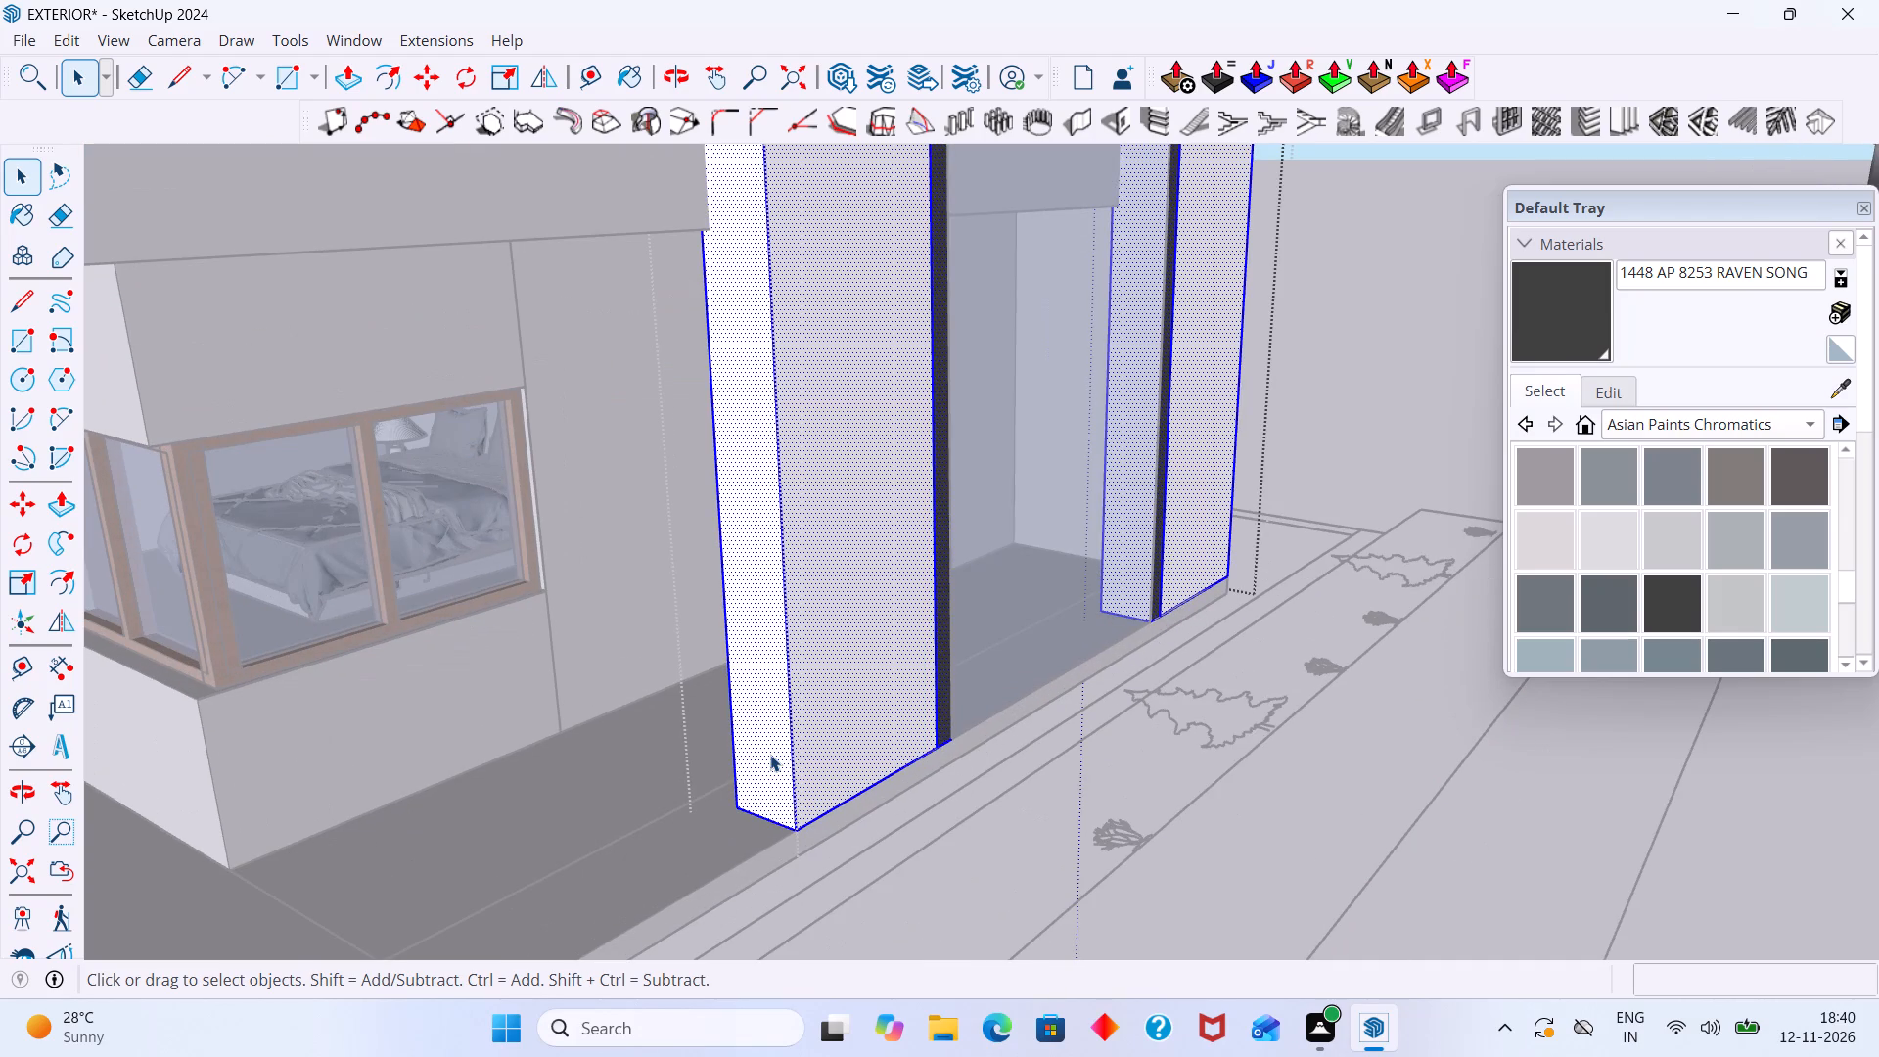
{"action": "left_click", "coordinate": [768, 755]}
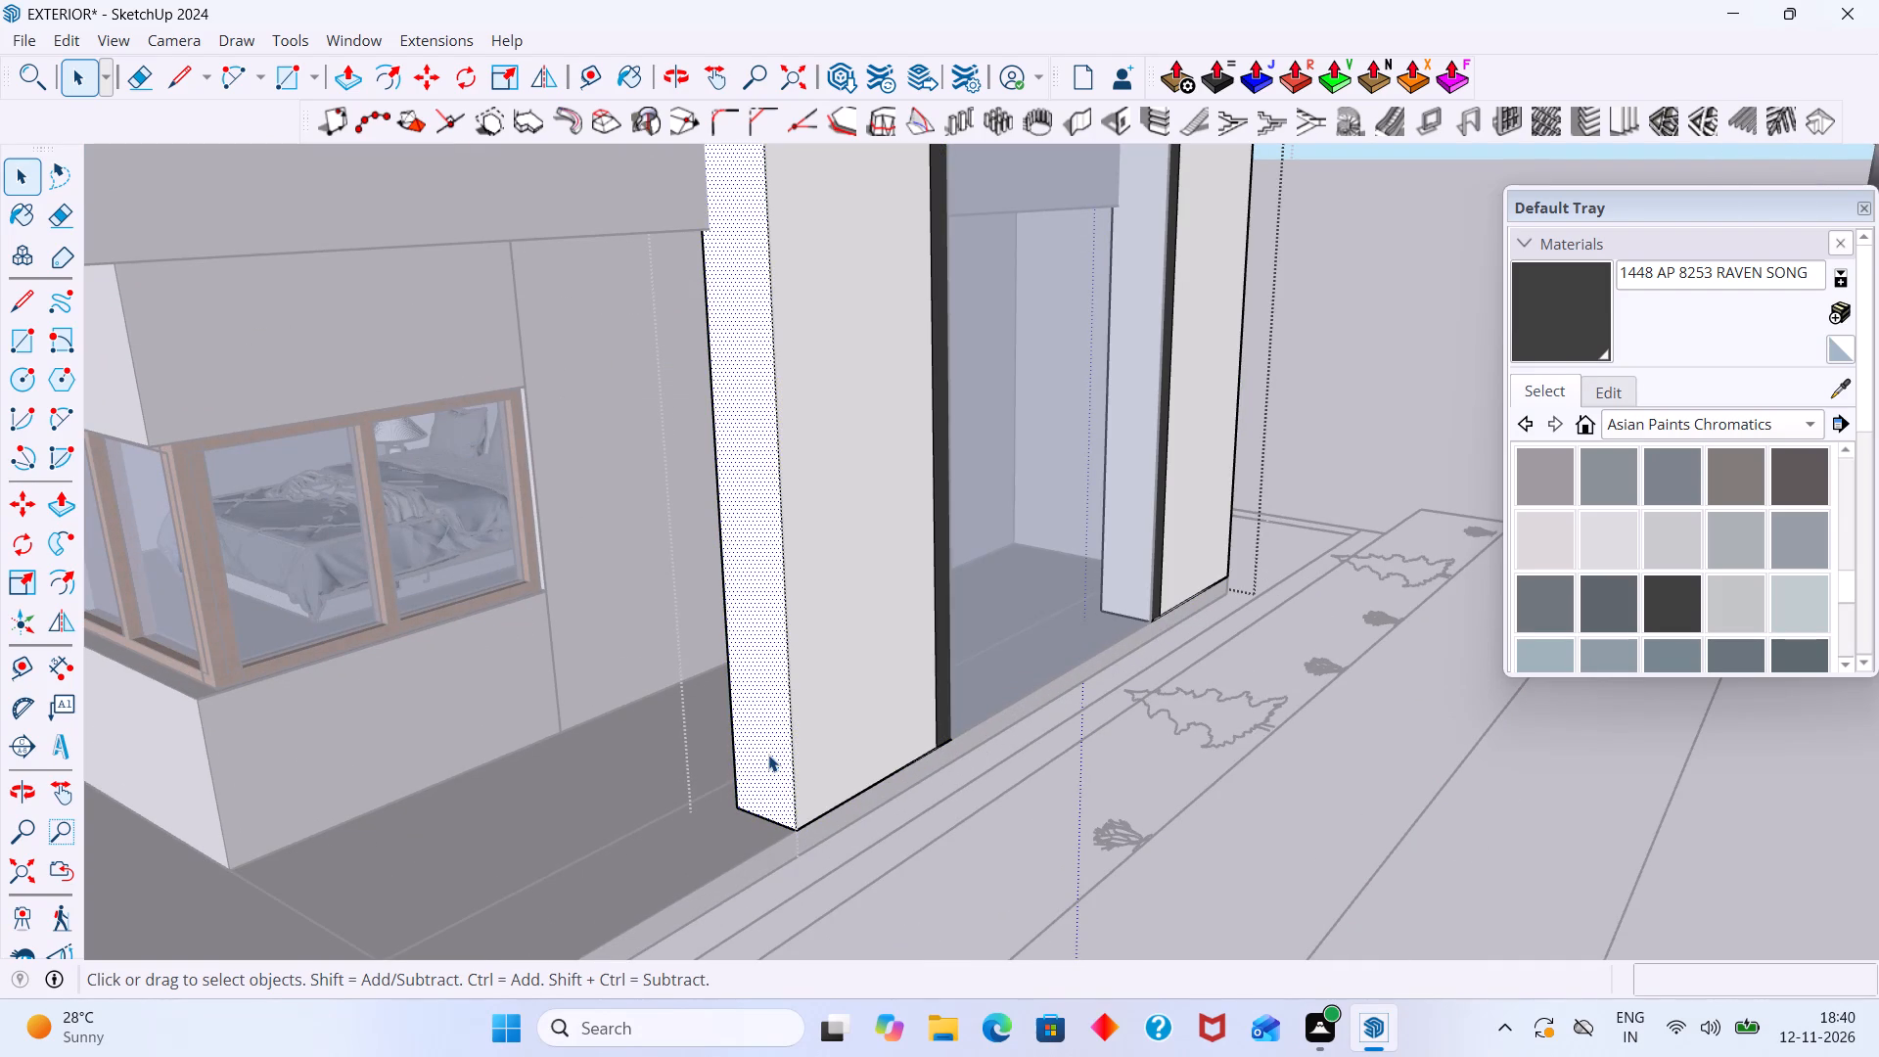
{"action": "key", "text": "r"}
{"action": "left_click", "coordinate": [790, 828]}
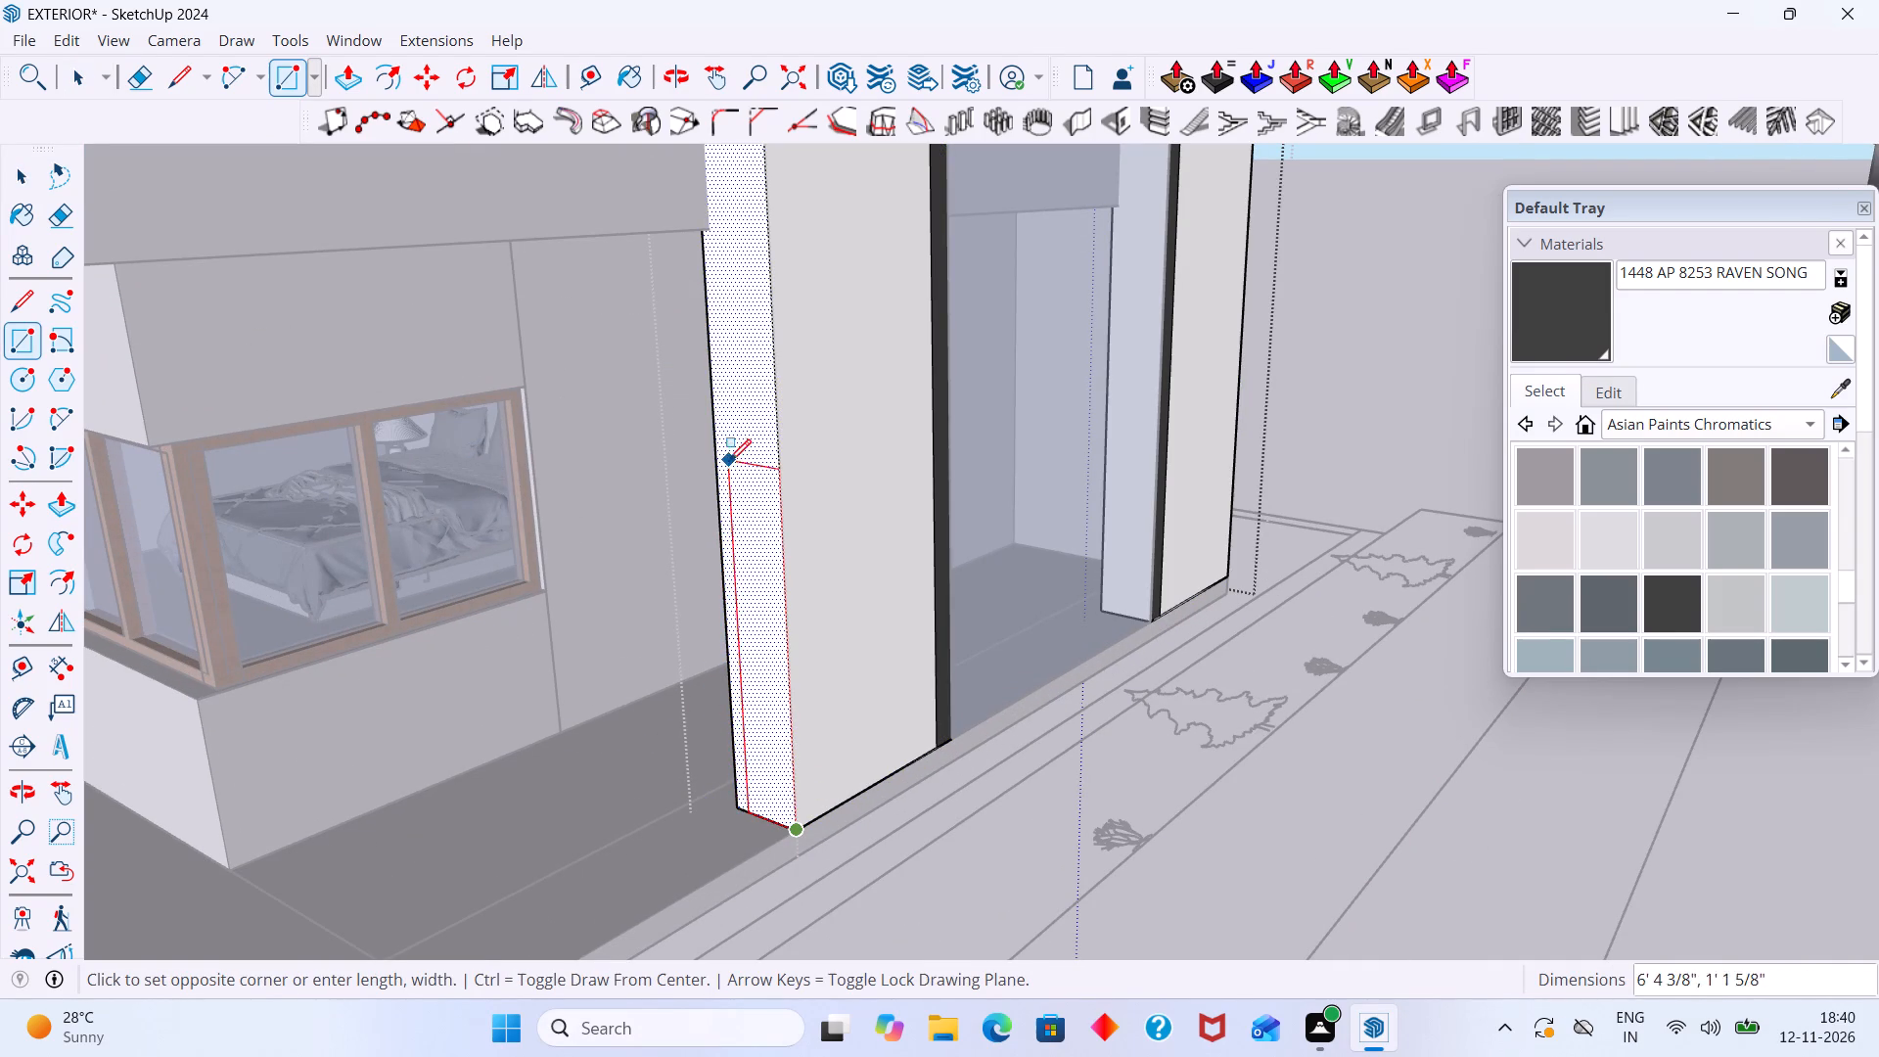
{"action": "scroll", "coordinate": [699, 280], "scroll_direction": "down", "scroll_amount": 5}
{"action": "middle_click_drag", "start_coordinate": [698, 331], "coordinate": [788, 315]}
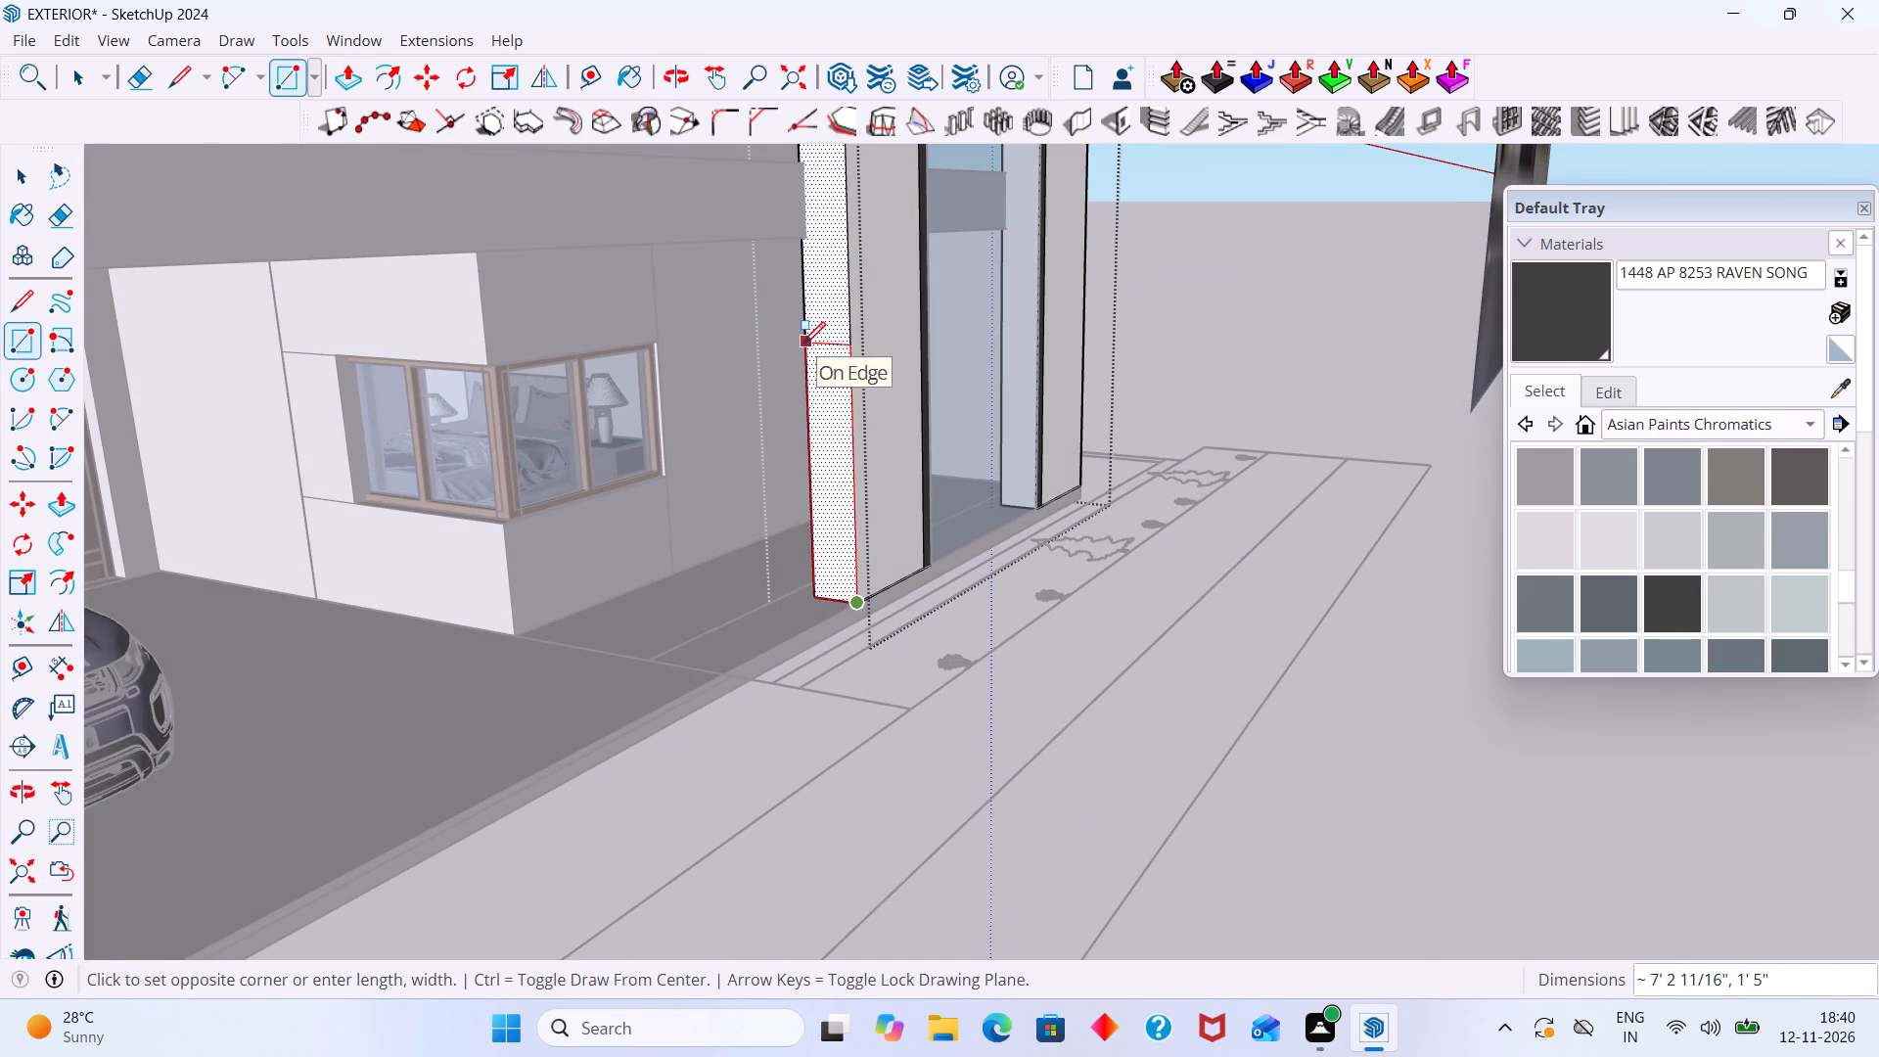
{"action": "left_click", "coordinate": [806, 345]}
{"action": "key", "text": "space"}
Push/Pull the rectangle at the tower wall's base about 6' 3" across the car porch front as a low wall.
{"action": "left_click", "coordinate": [836, 365]}
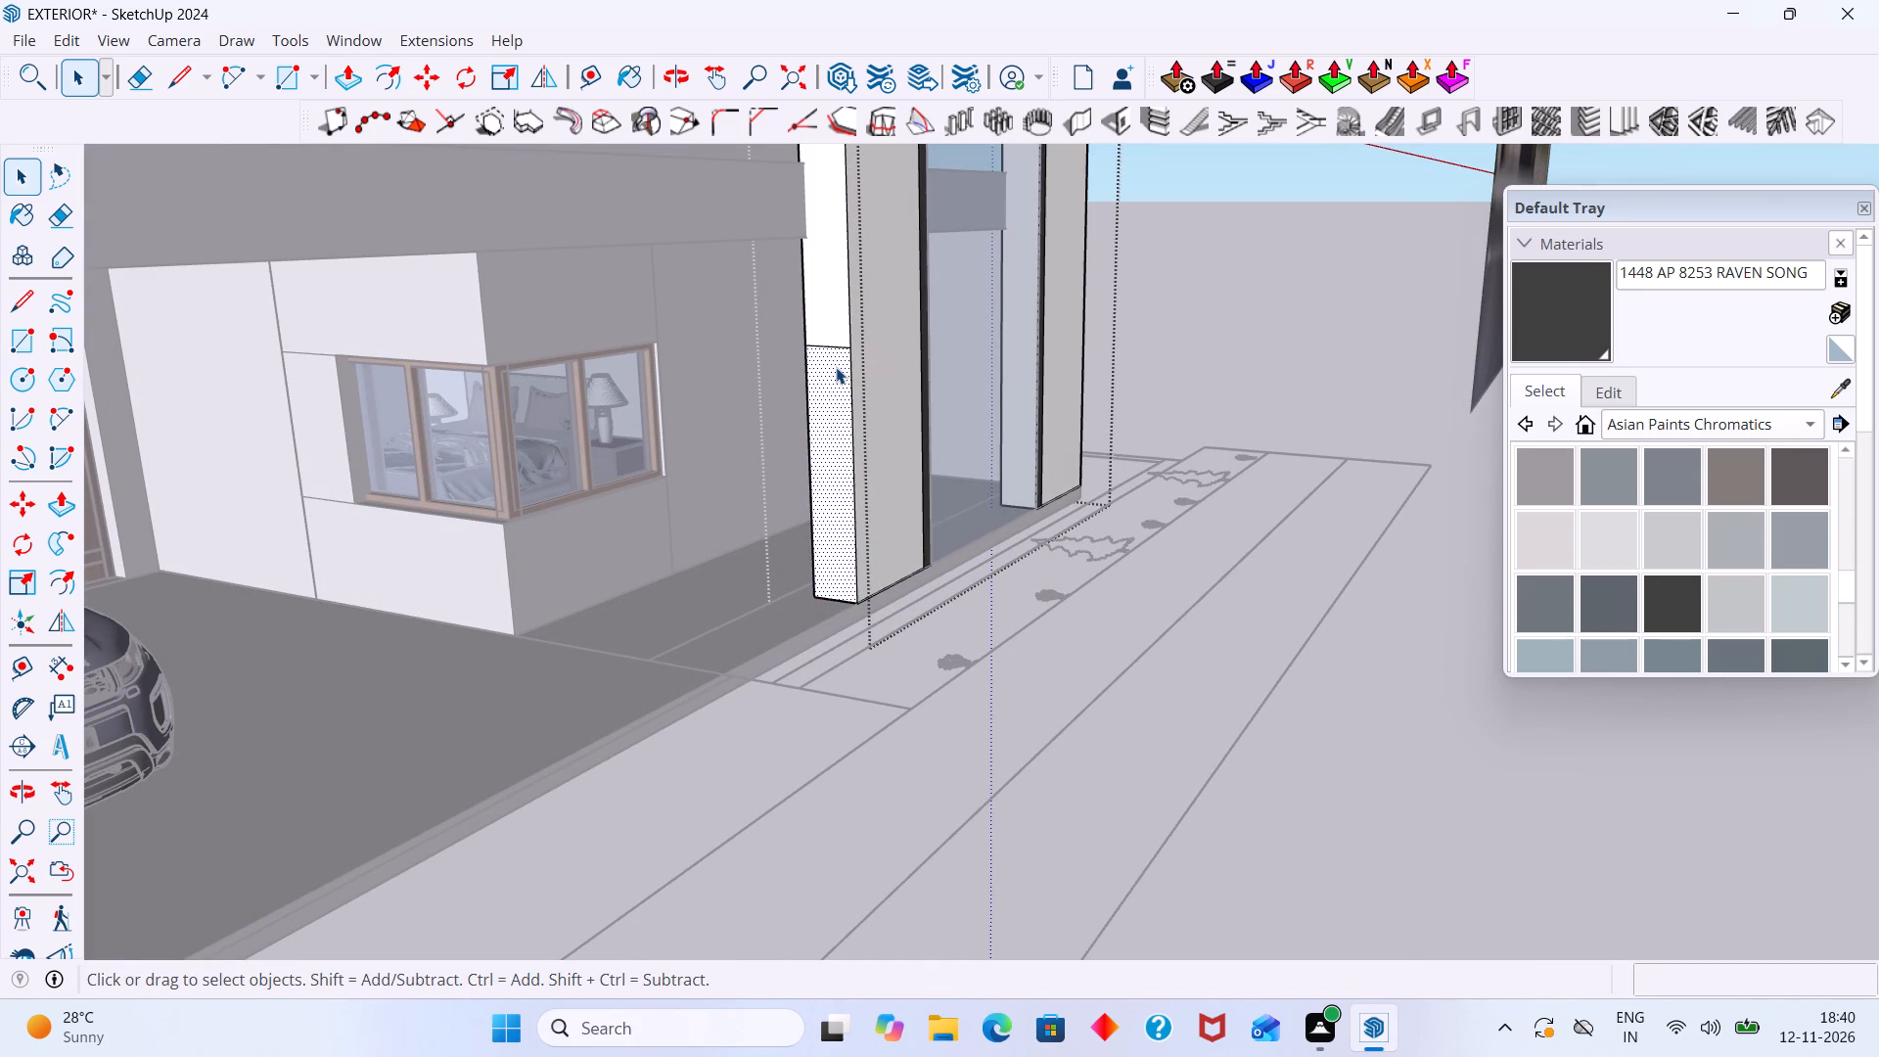
{"action": "key", "text": "p"}
{"action": "left_click", "coordinate": [836, 367]}
{"action": "scroll", "coordinate": [748, 413], "scroll_direction": "down", "scroll_amount": 11}
{"action": "middle_click_drag", "start_coordinate": [703, 490], "coordinate": [626, 518]}
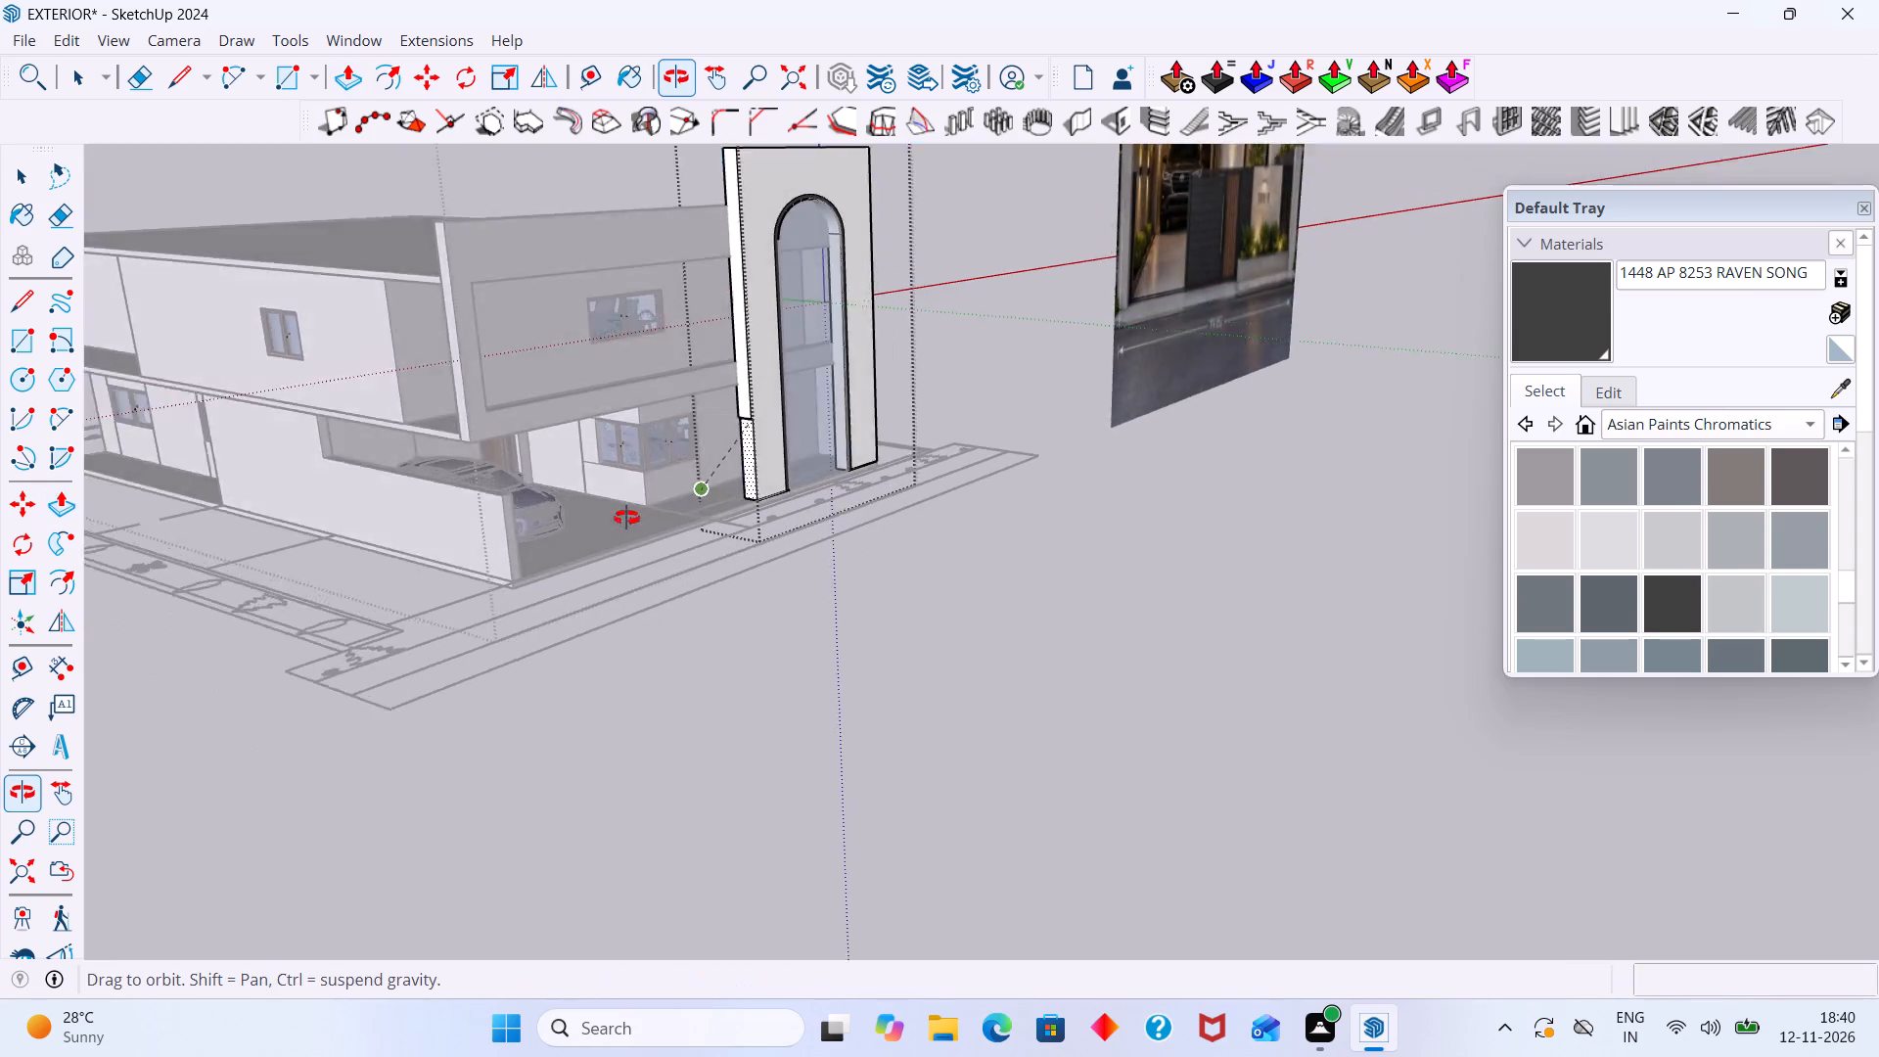
{"action": "middle_click_drag", "start_coordinate": [626, 518], "coordinate": [557, 541]}
{"action": "scroll", "coordinate": [527, 530], "scroll_direction": "up", "scroll_amount": 3}
{"action": "scroll", "coordinate": [465, 483], "scroll_direction": "up", "scroll_amount": 3}
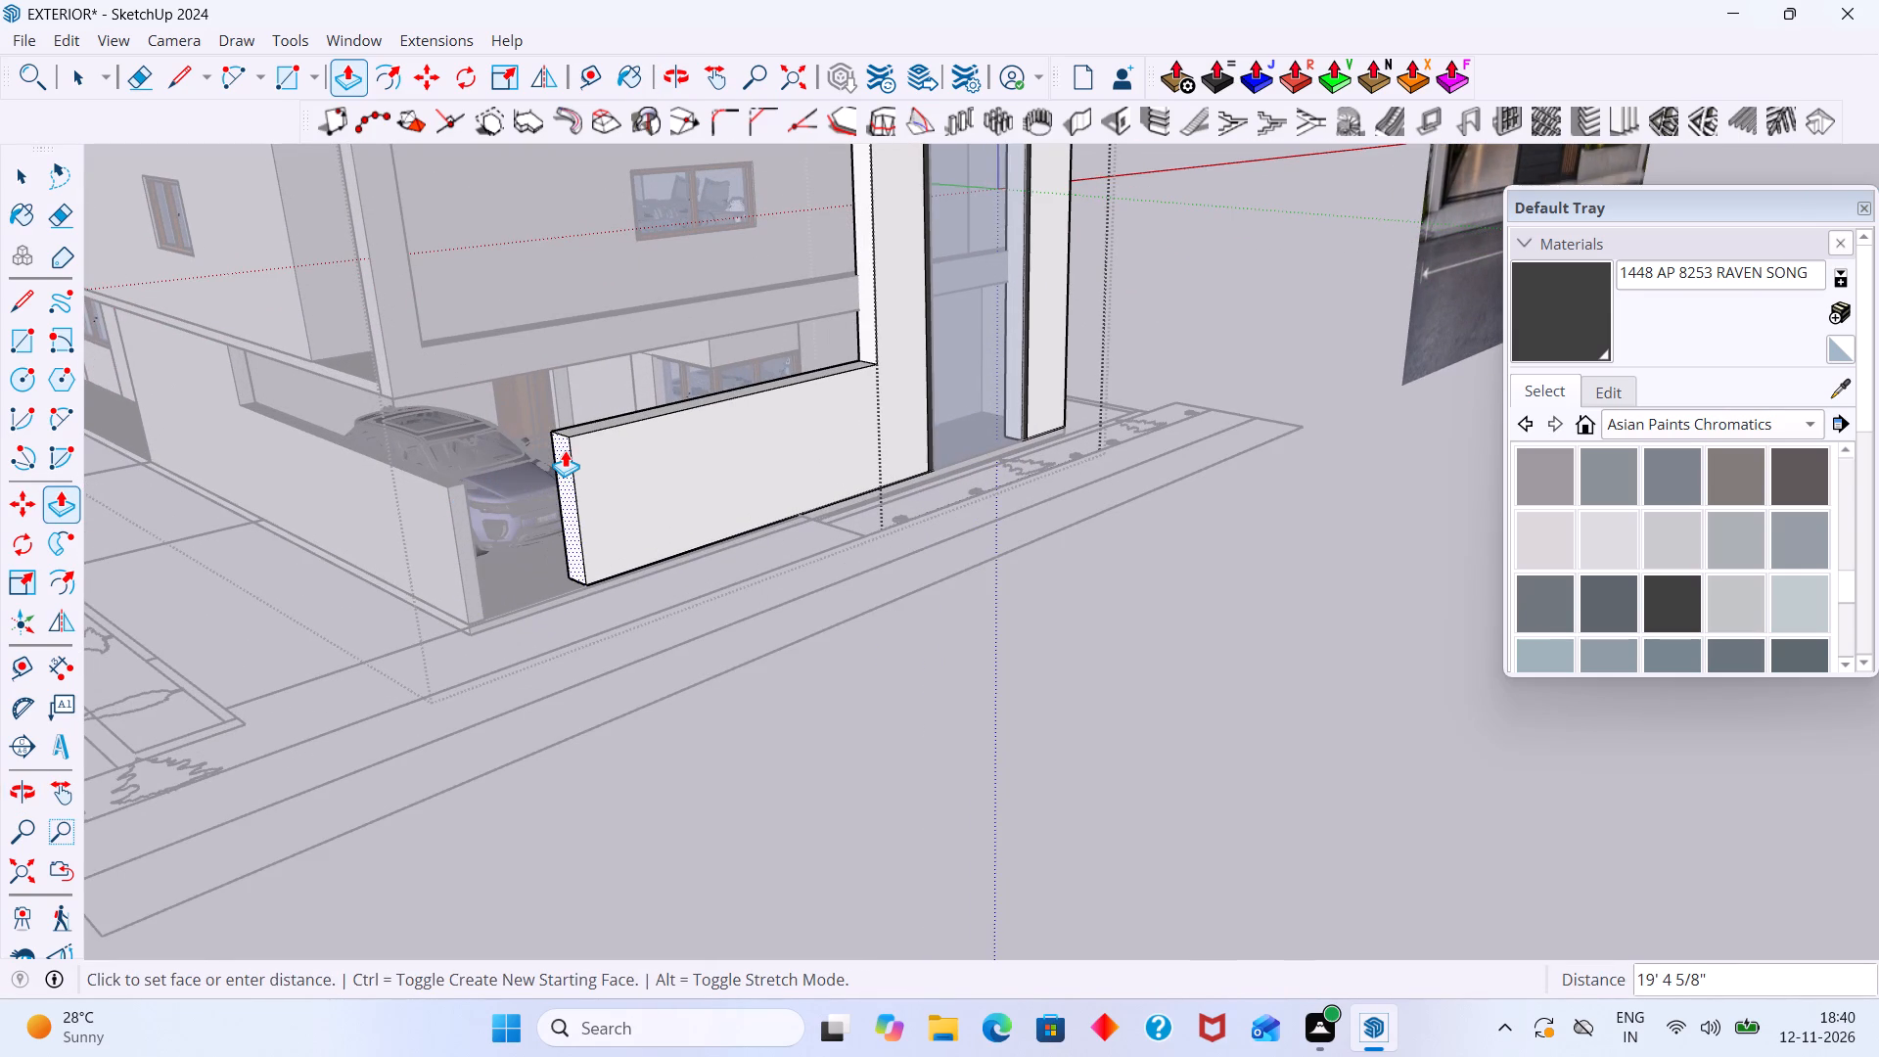
{"action": "key", "text": "Right"}
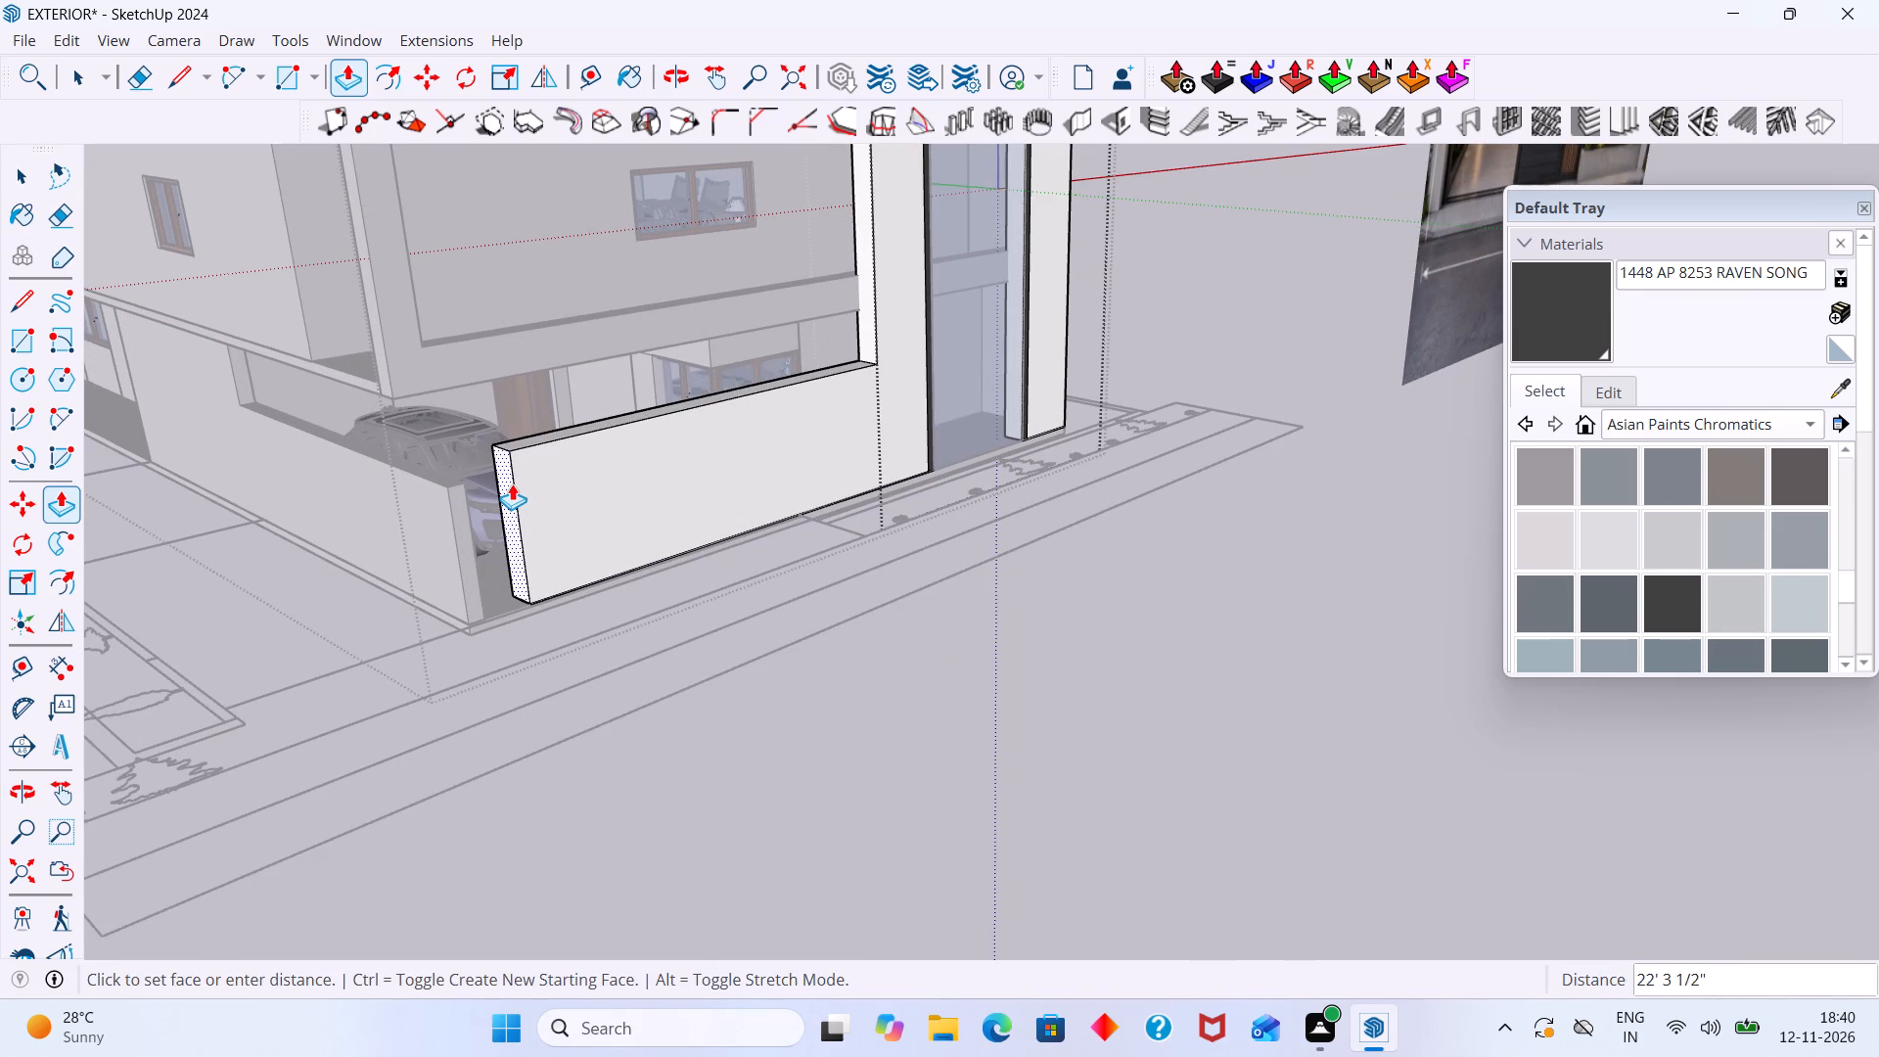
{"action": "key", "text": "Left"}
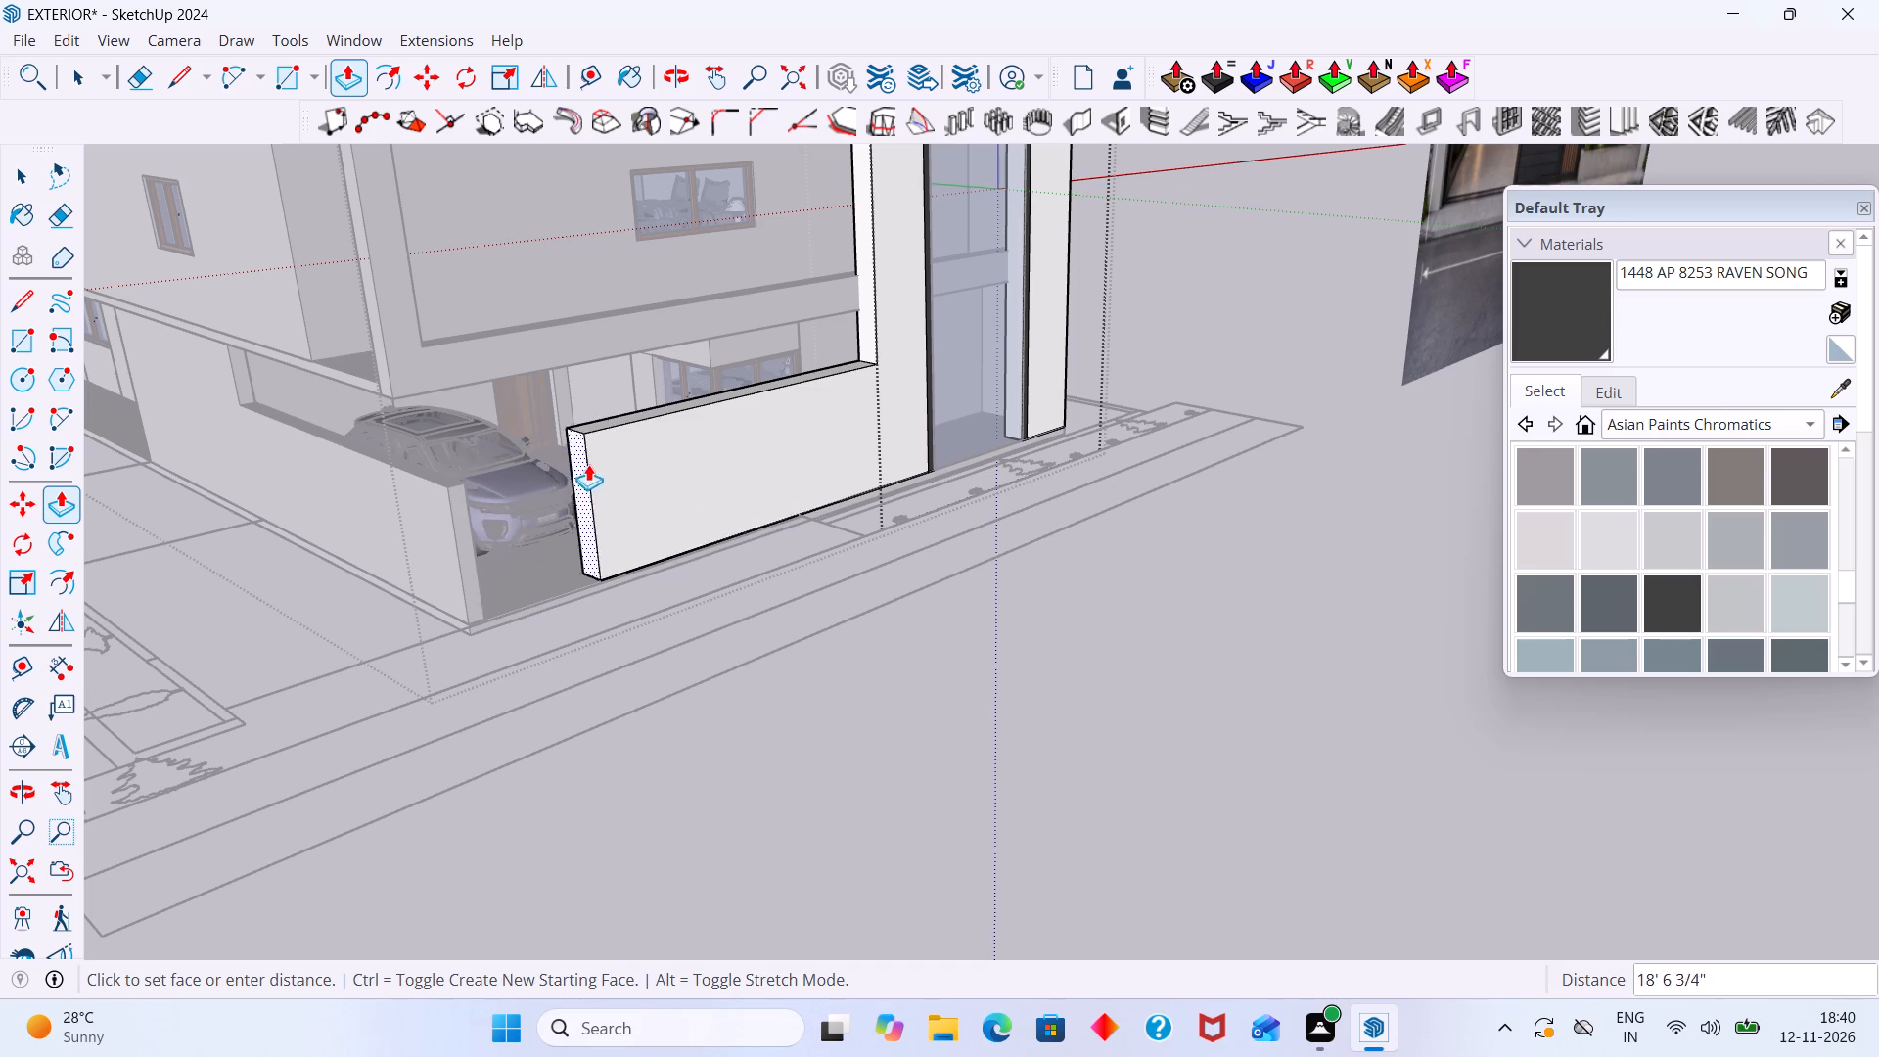
{"action": "left_click", "coordinate": [648, 446]}
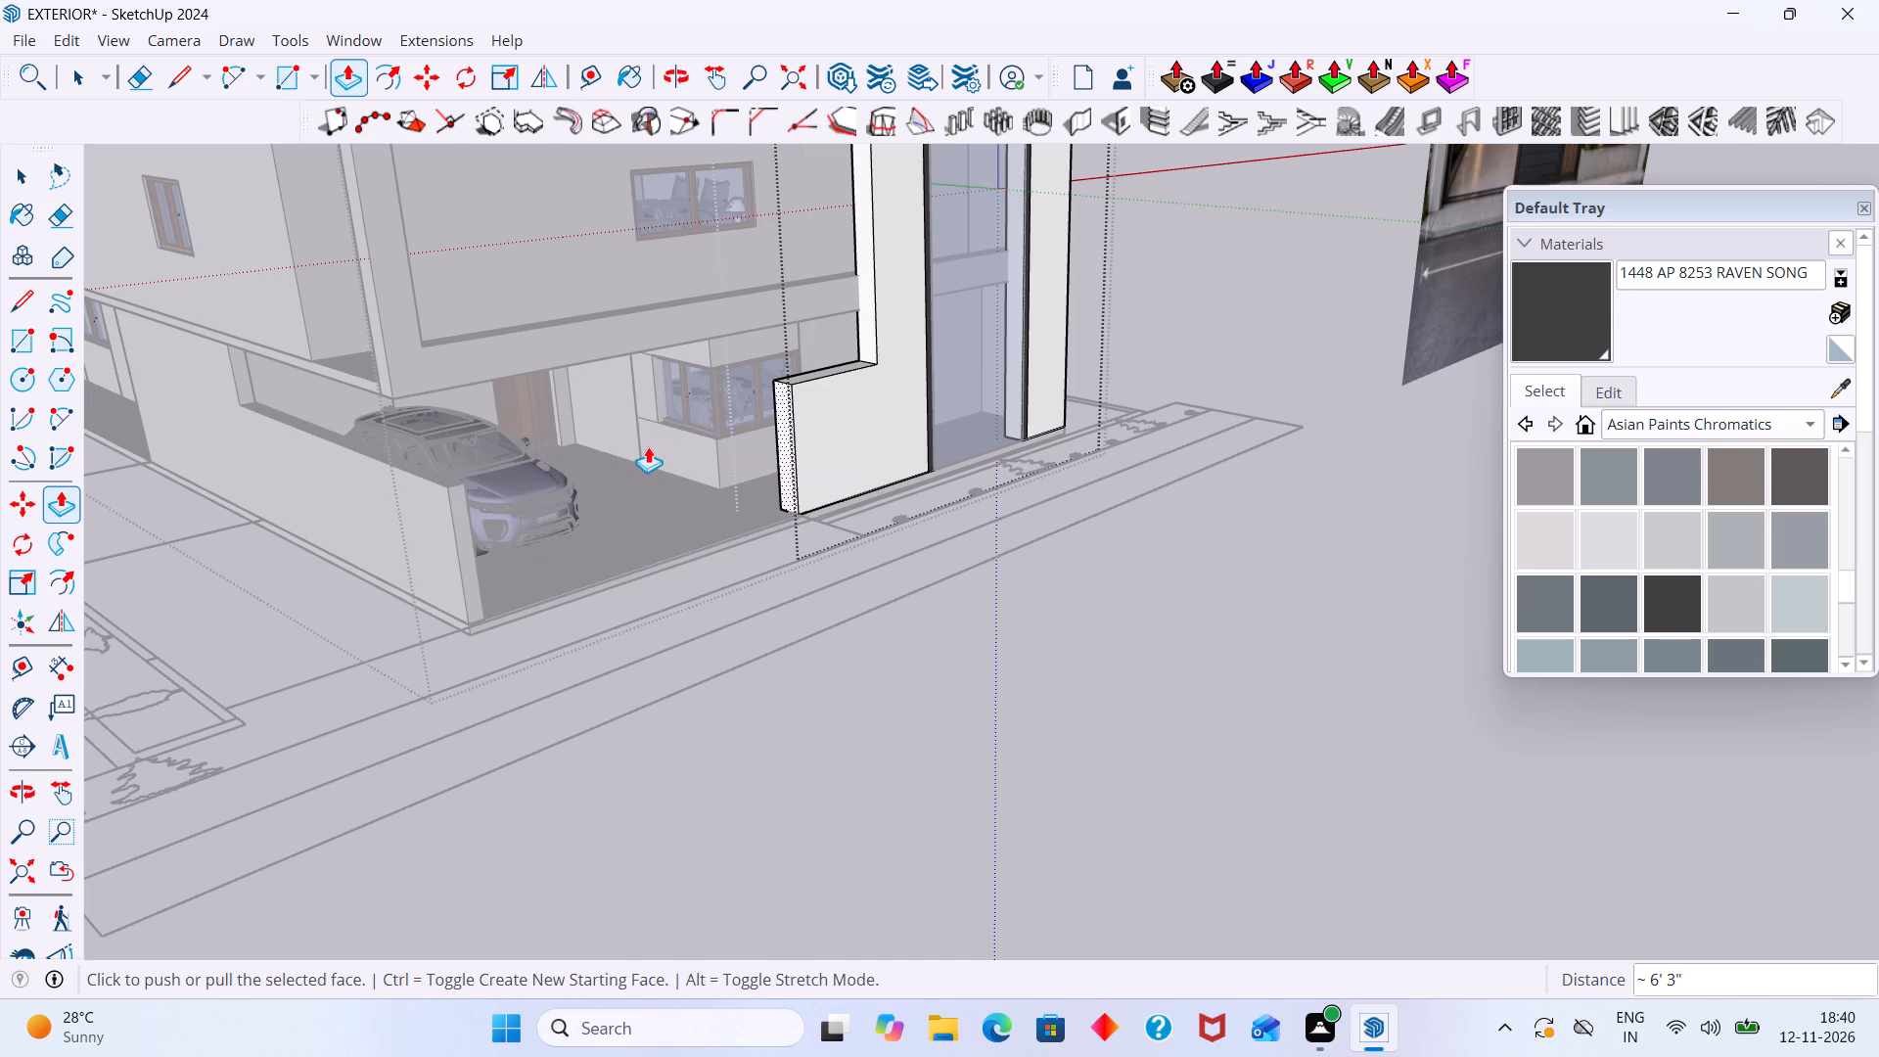
{"action": "key", "text": "space"}
{"action": "left_click", "coordinate": [902, 761]}
Push/Pull the top face of the low front wall down about 10 15/16", level with the car porch's side wall, and exit the group.
{"action": "middle_click_drag", "start_coordinate": [834, 670], "coordinate": [710, 665]}
{"action": "scroll", "coordinate": [750, 417], "scroll_direction": "up", "scroll_amount": 4}
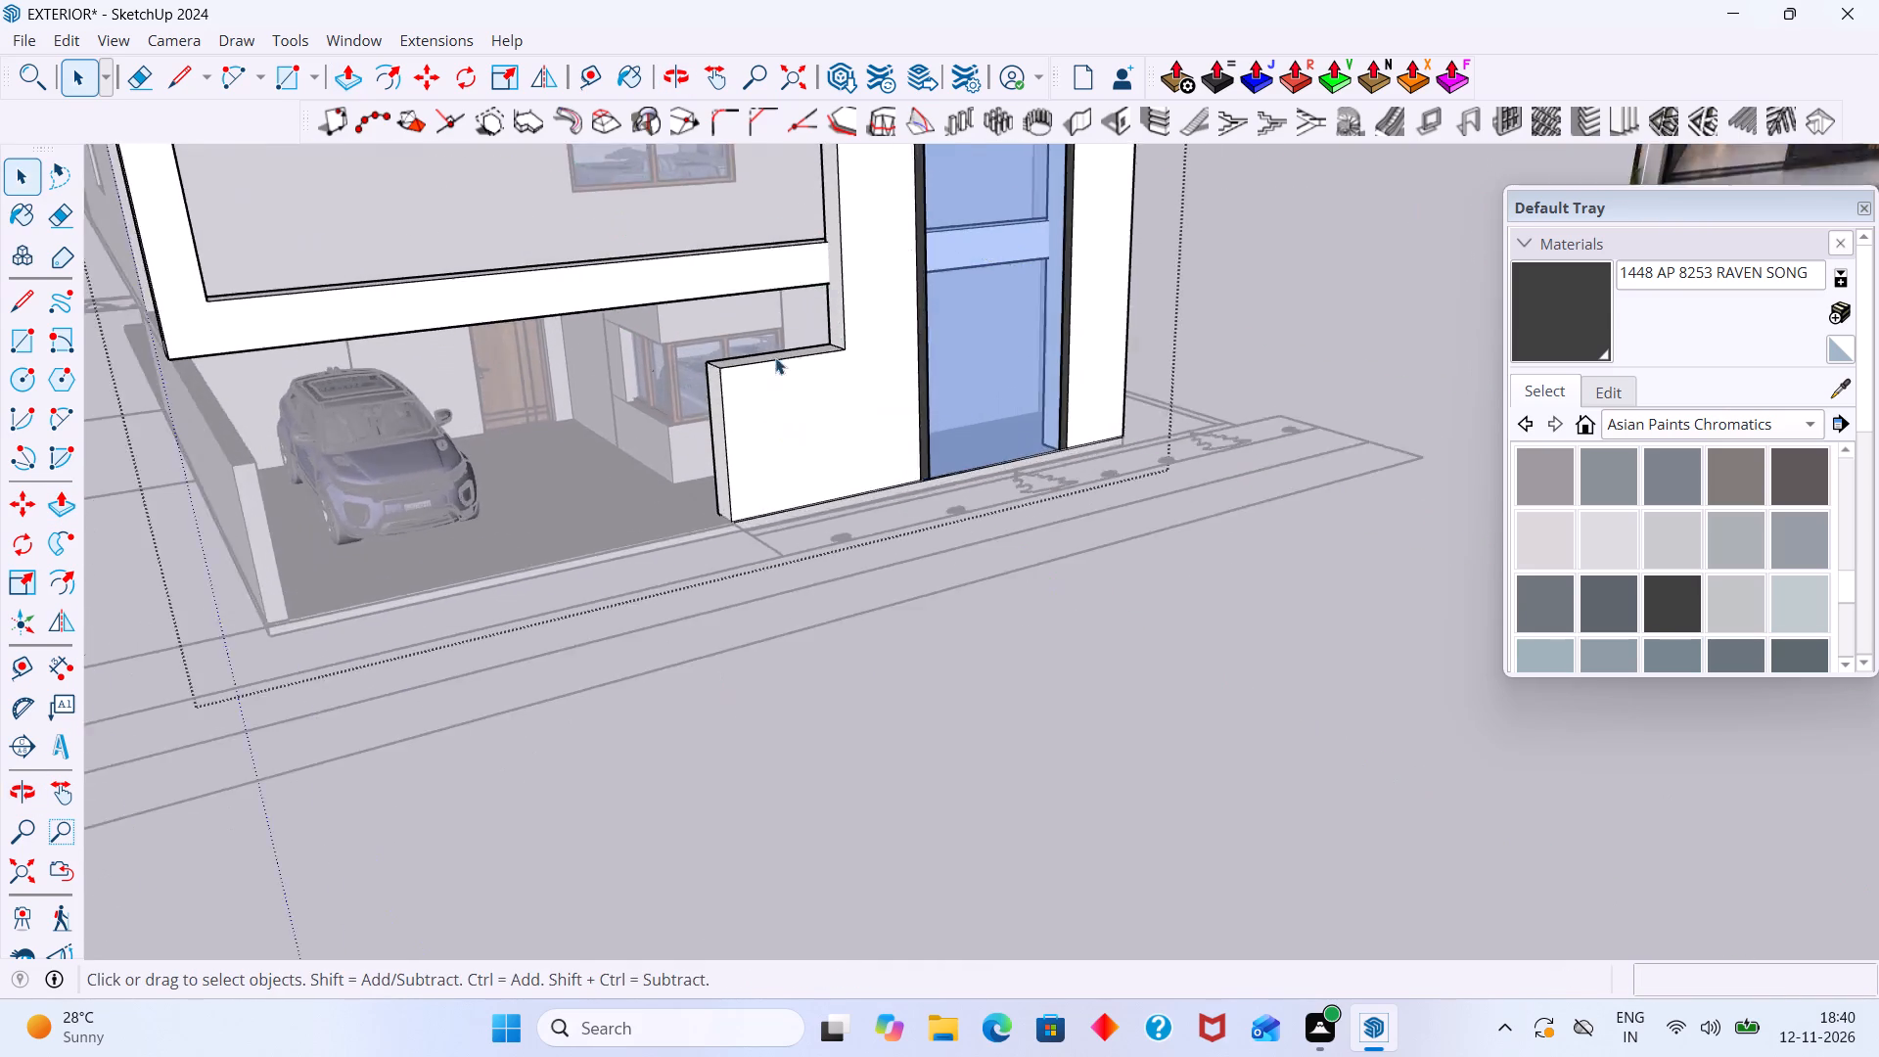
{"action": "scroll", "coordinate": [775, 357], "scroll_direction": "up", "scroll_amount": 3}
{"action": "middle_click_drag", "start_coordinate": [774, 370], "coordinate": [774, 415]}
{"action": "scroll", "coordinate": [774, 410], "scroll_direction": "up", "scroll_amount": 5}
{"action": "left_click", "coordinate": [774, 398]}
{"action": "scroll", "coordinate": [773, 396], "scroll_direction": "up", "scroll_amount": 3}
{"action": "double_click", "coordinate": [772, 395]}
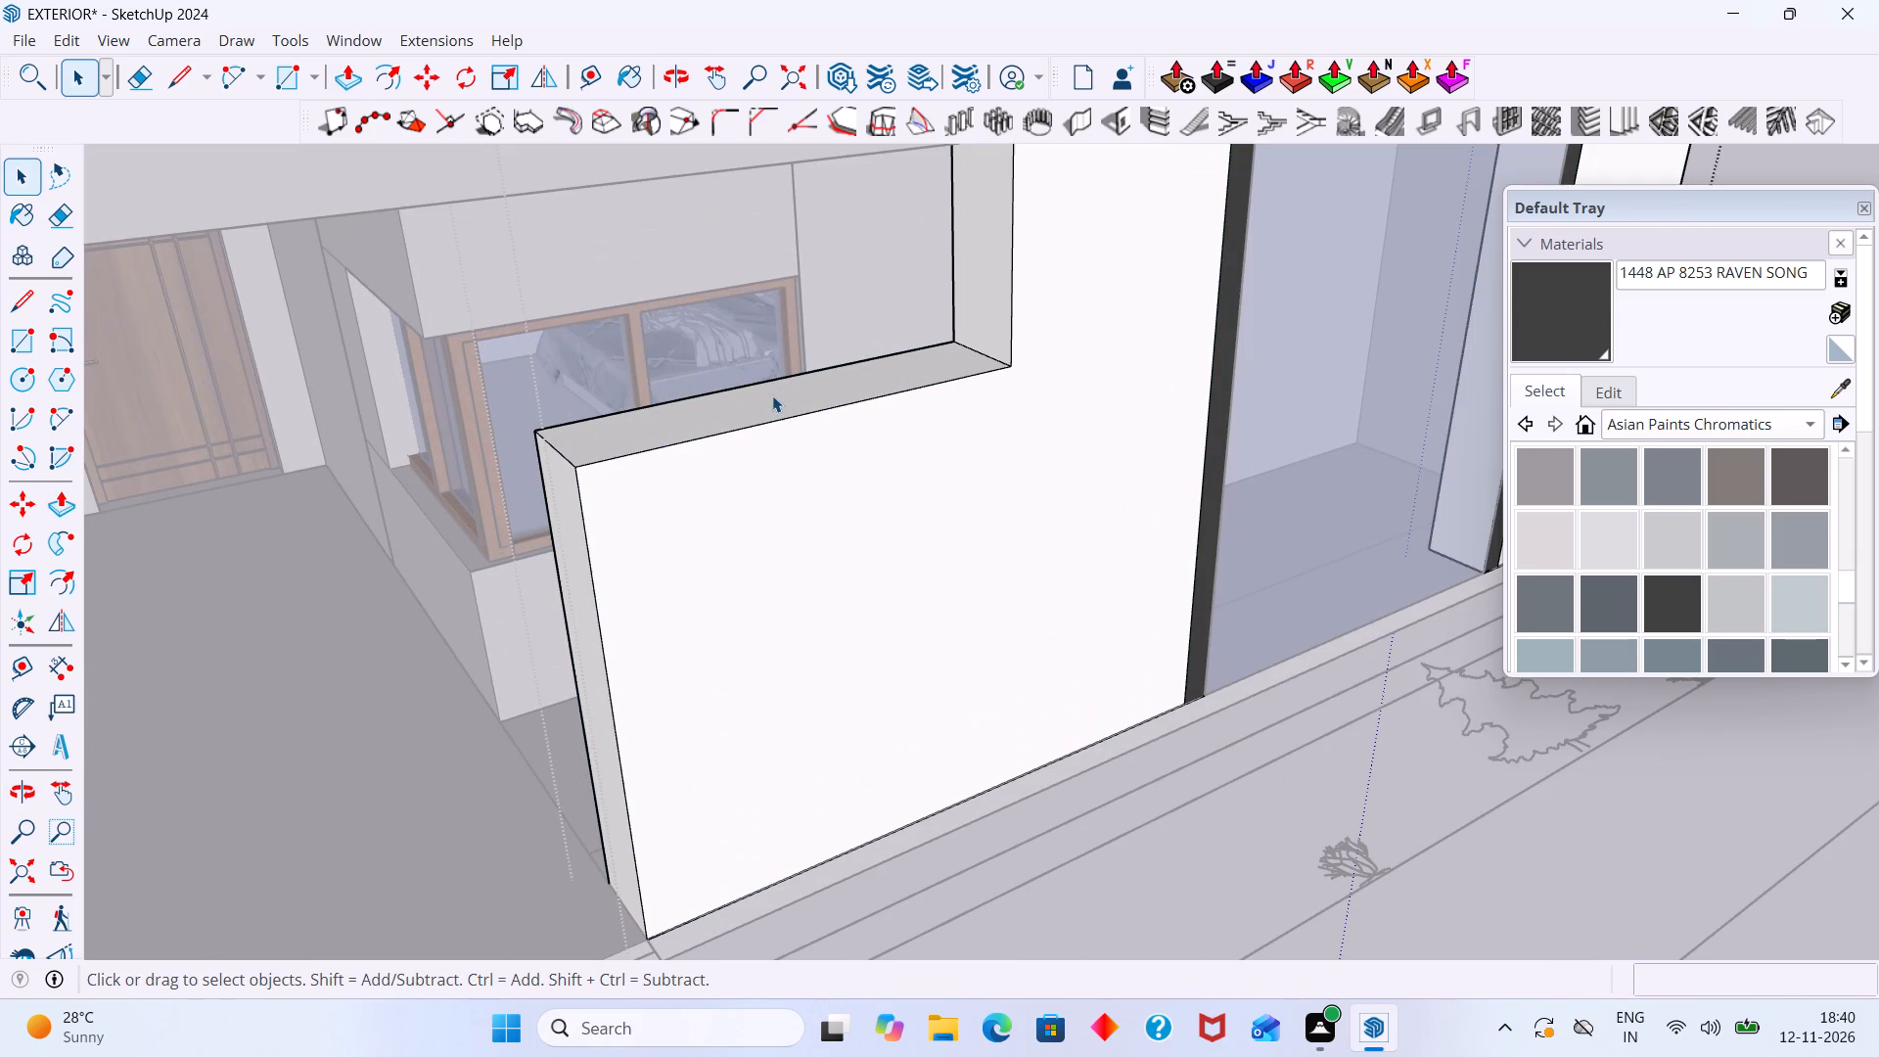
{"action": "left_click", "coordinate": [772, 395]}
{"action": "key", "text": "p"}
{"action": "left_click", "coordinate": [778, 396]}
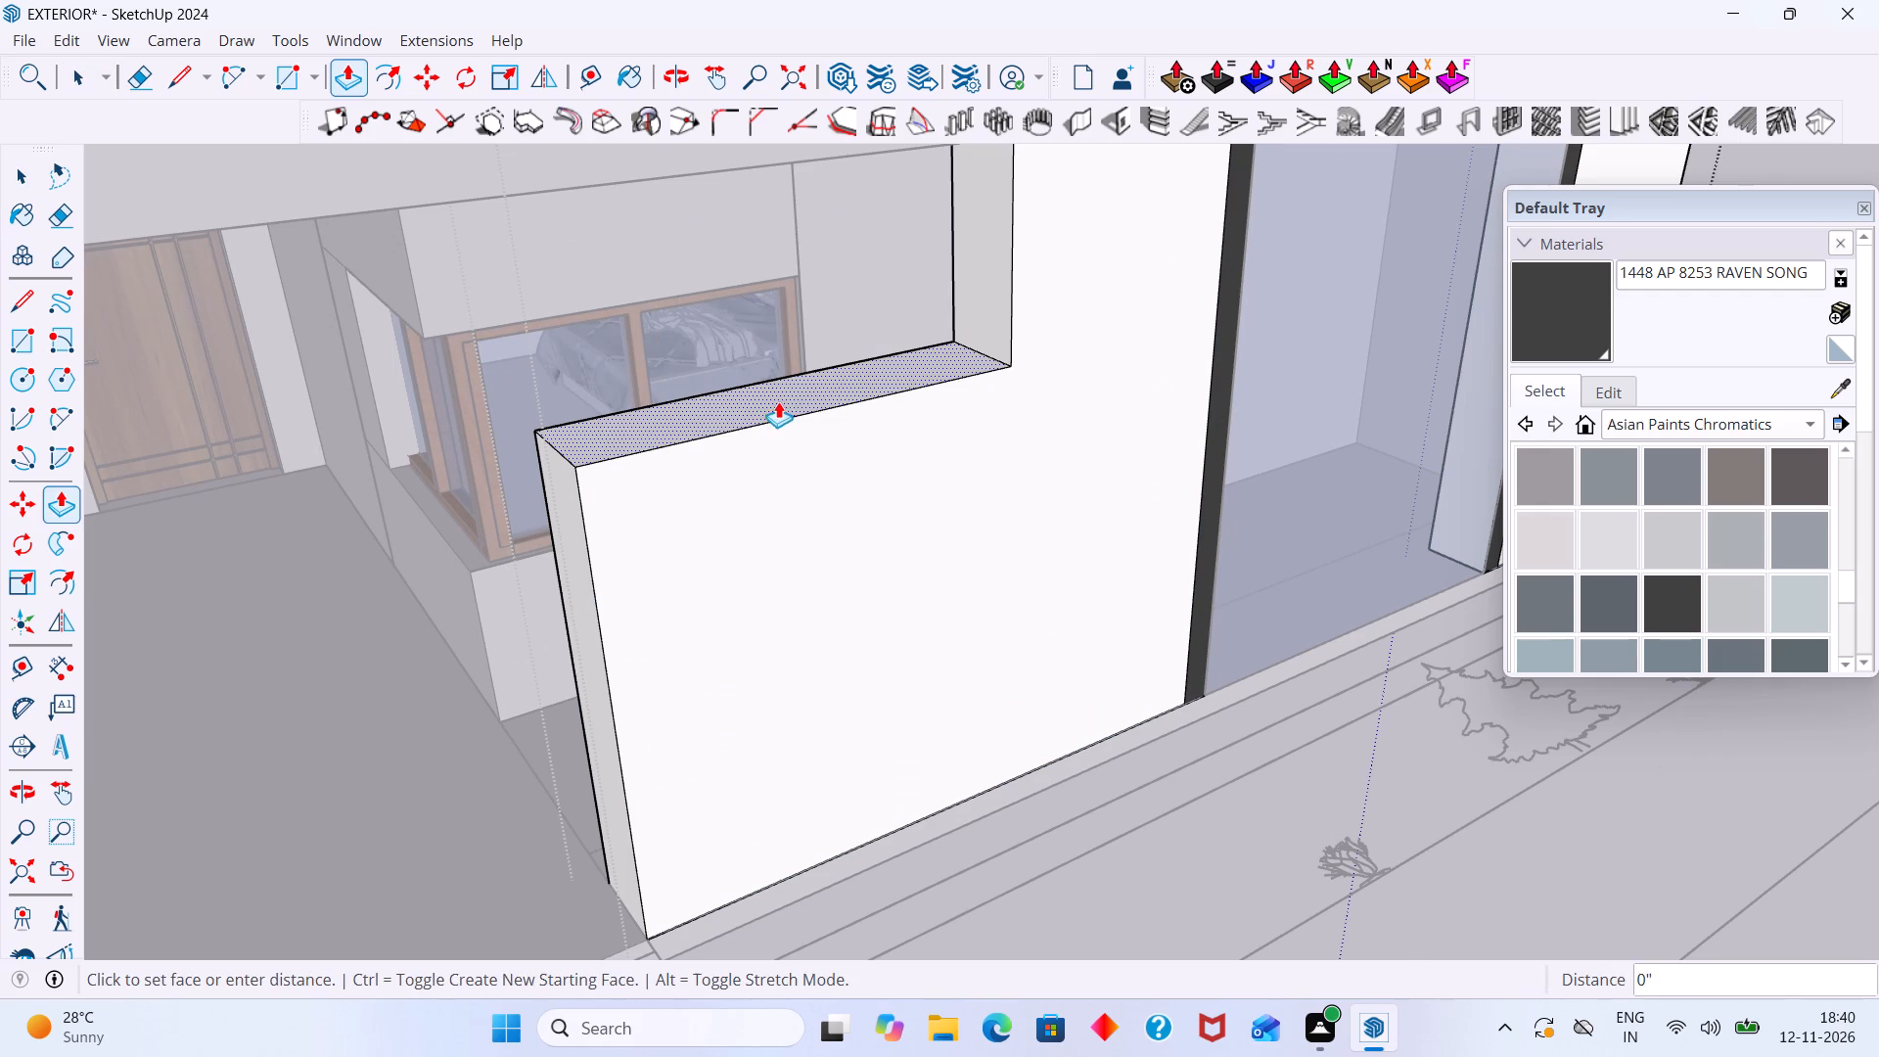
{"action": "scroll", "coordinate": [775, 467], "scroll_direction": "down", "scroll_amount": 3}
{"action": "scroll", "coordinate": [569, 535], "scroll_direction": "down", "scroll_amount": 15}
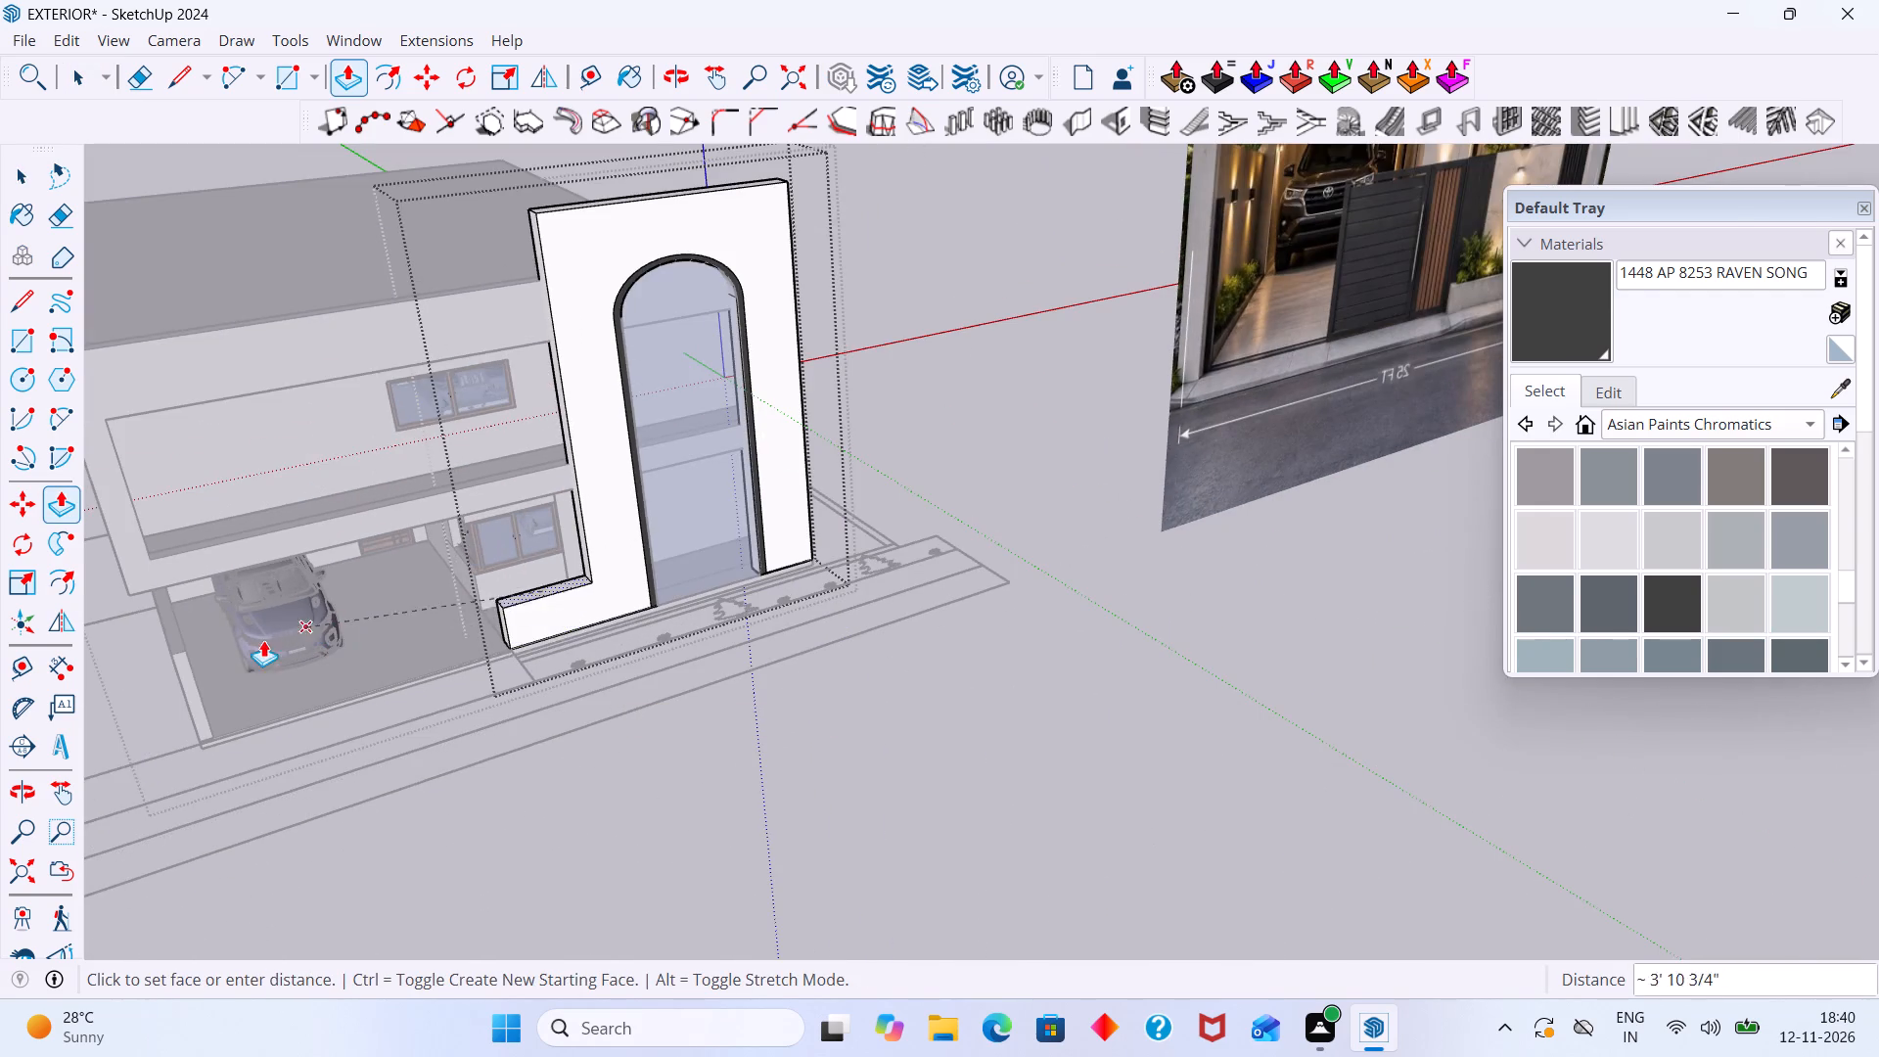
{"action": "scroll", "coordinate": [206, 656], "scroll_direction": "up", "scroll_amount": 7}
{"action": "left_click", "coordinate": [179, 647]}
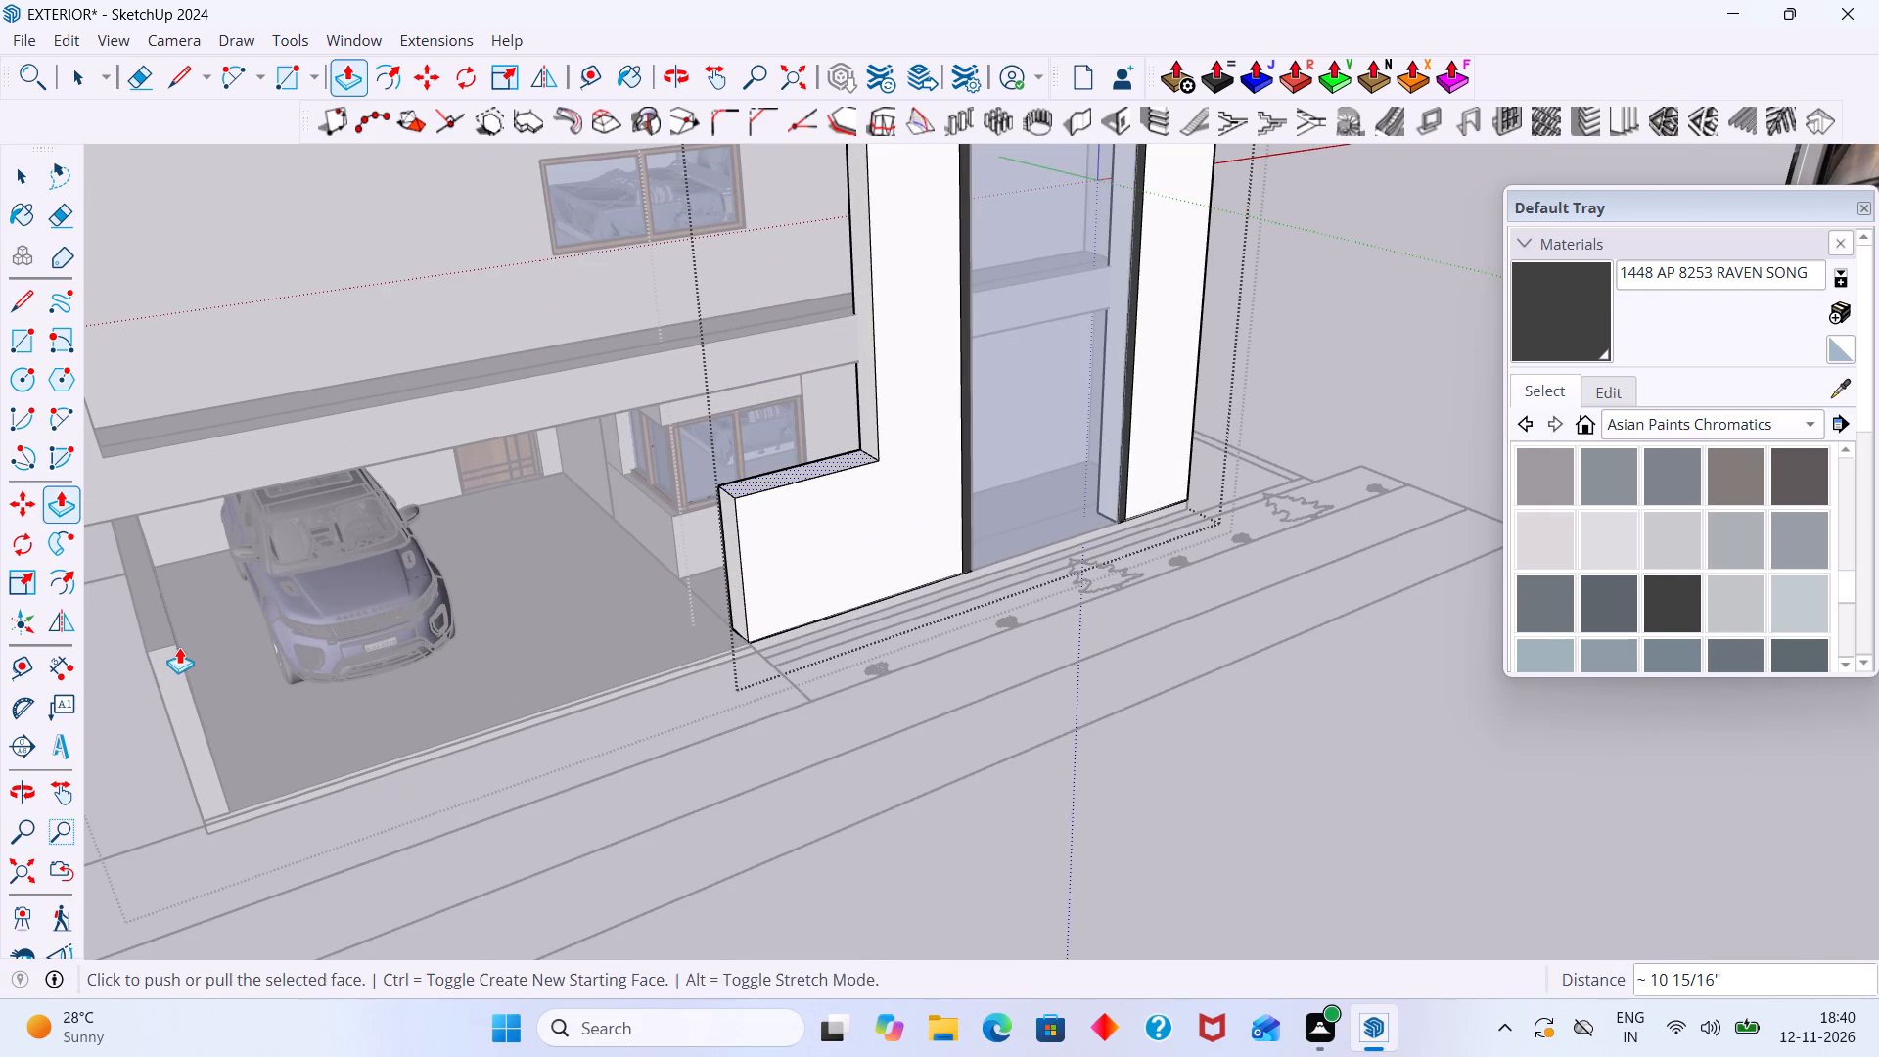
{"action": "key", "text": "space"}
{"action": "left_click", "coordinate": [1166, 873]}
{"action": "scroll", "coordinate": [902, 798], "scroll_direction": "down", "scroll_amount": 4}
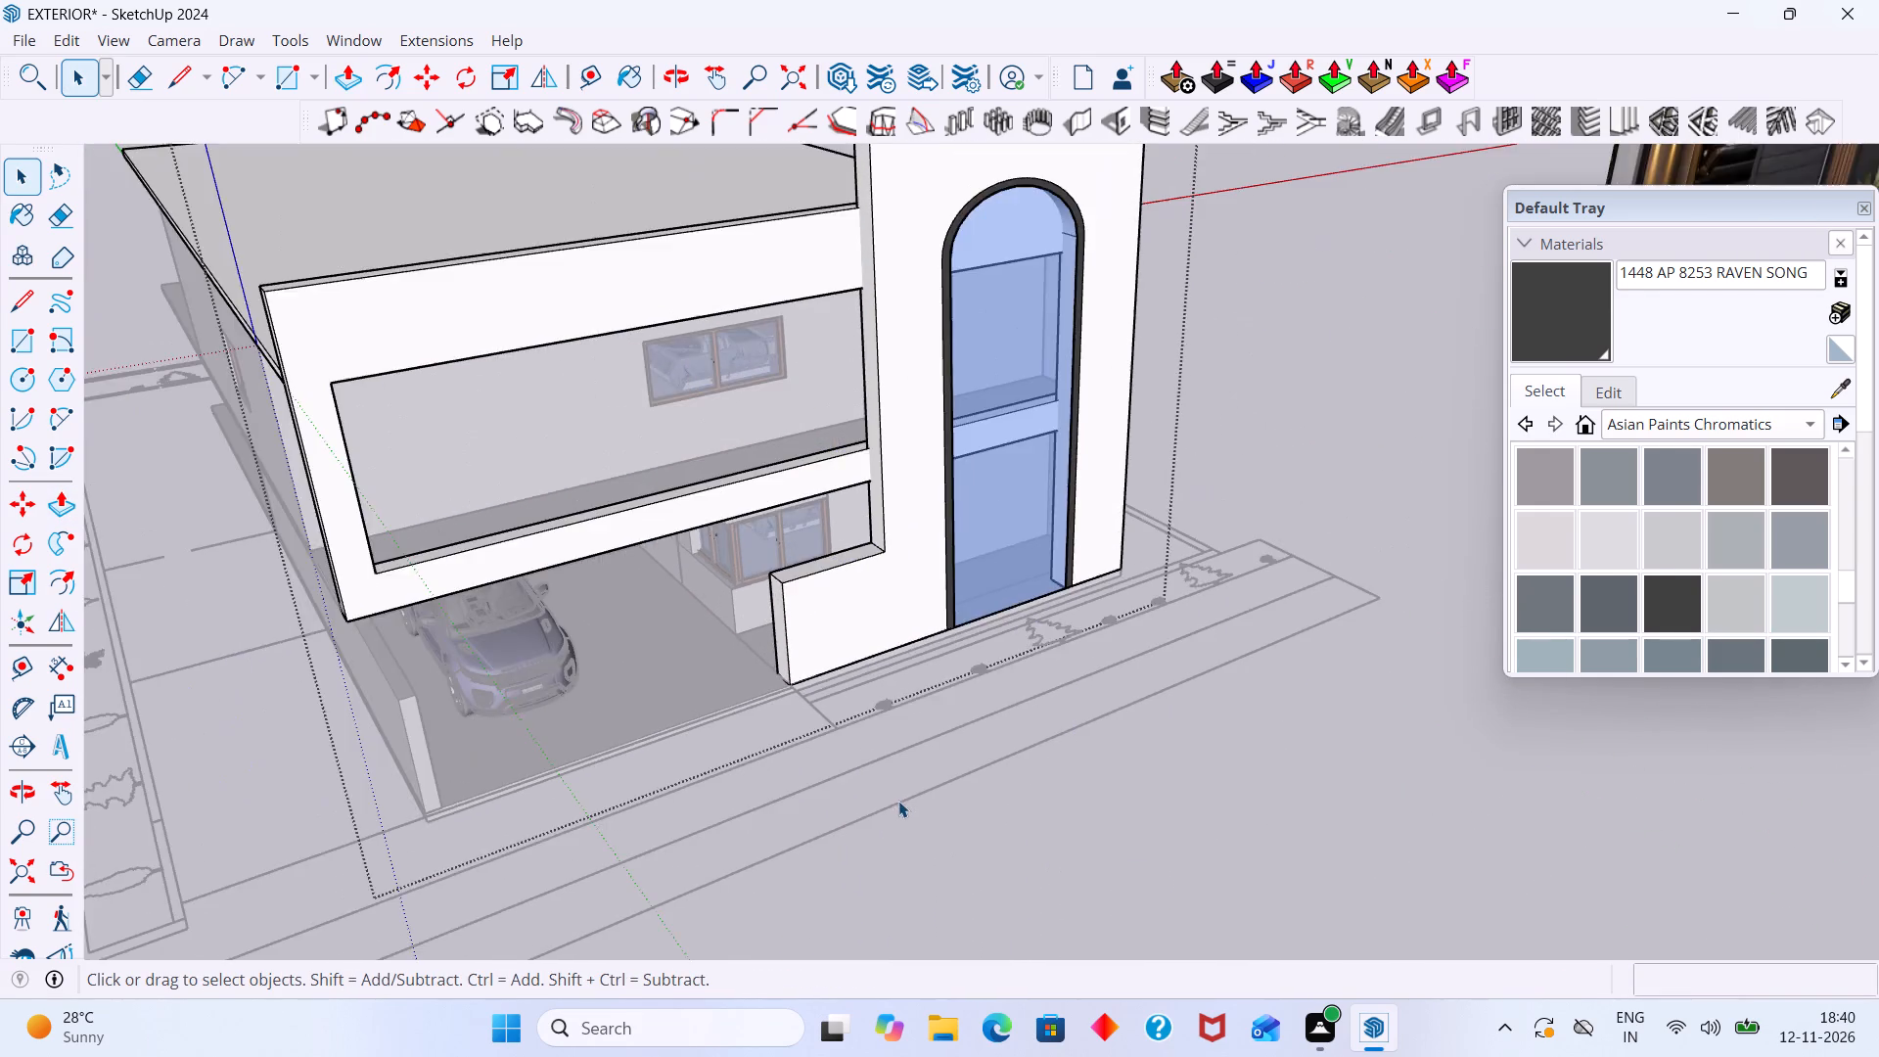
{"action": "middle_click_drag", "start_coordinate": [898, 801], "coordinate": [792, 624]}
{"action": "left_click", "coordinate": [873, 694]}
Compare the model's front massing, low wall and car porch with the facade reference image.
{"action": "scroll", "coordinate": [833, 661], "scroll_direction": "down", "scroll_amount": 5}
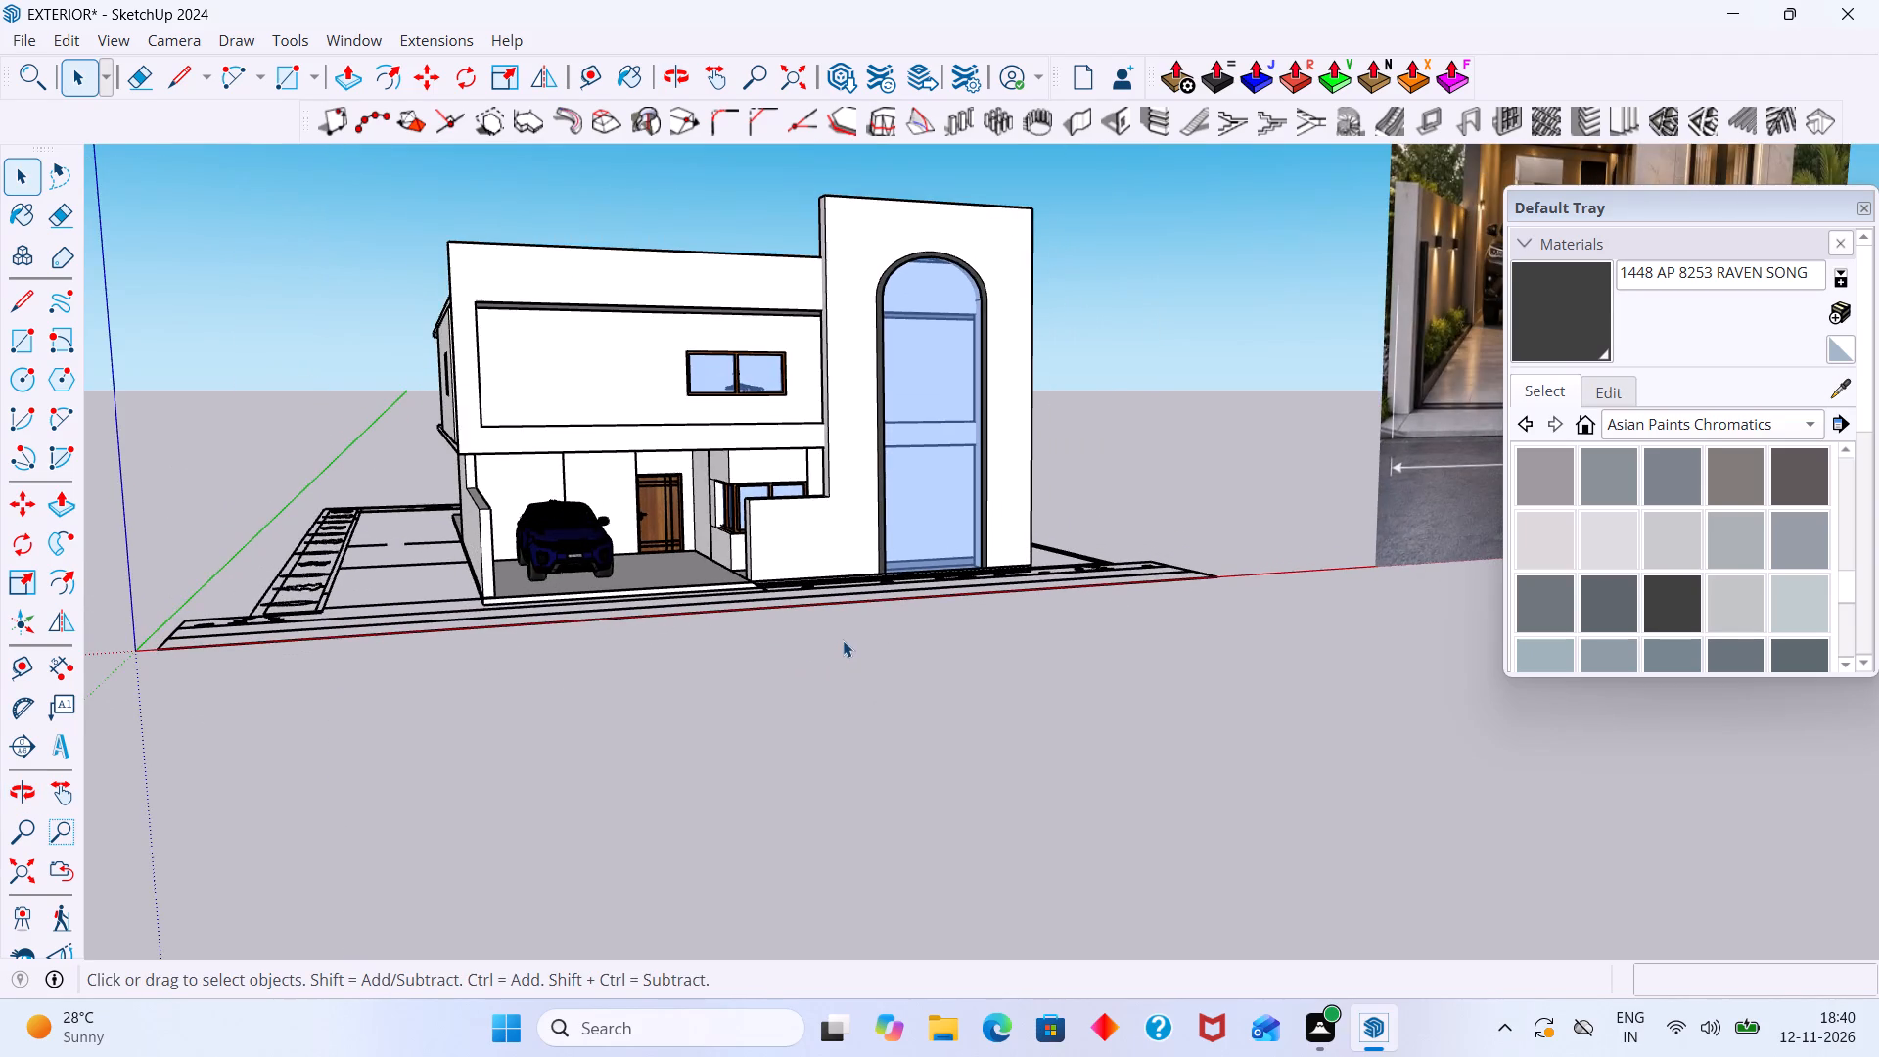
{"action": "middle_click_drag", "start_coordinate": [834, 640], "coordinate": [609, 671], "text": "shift"}
{"action": "scroll", "coordinate": [623, 680], "scroll_direction": "down", "scroll_amount": 5}
{"action": "middle_click_drag", "start_coordinate": [635, 741], "coordinate": [777, 739]}
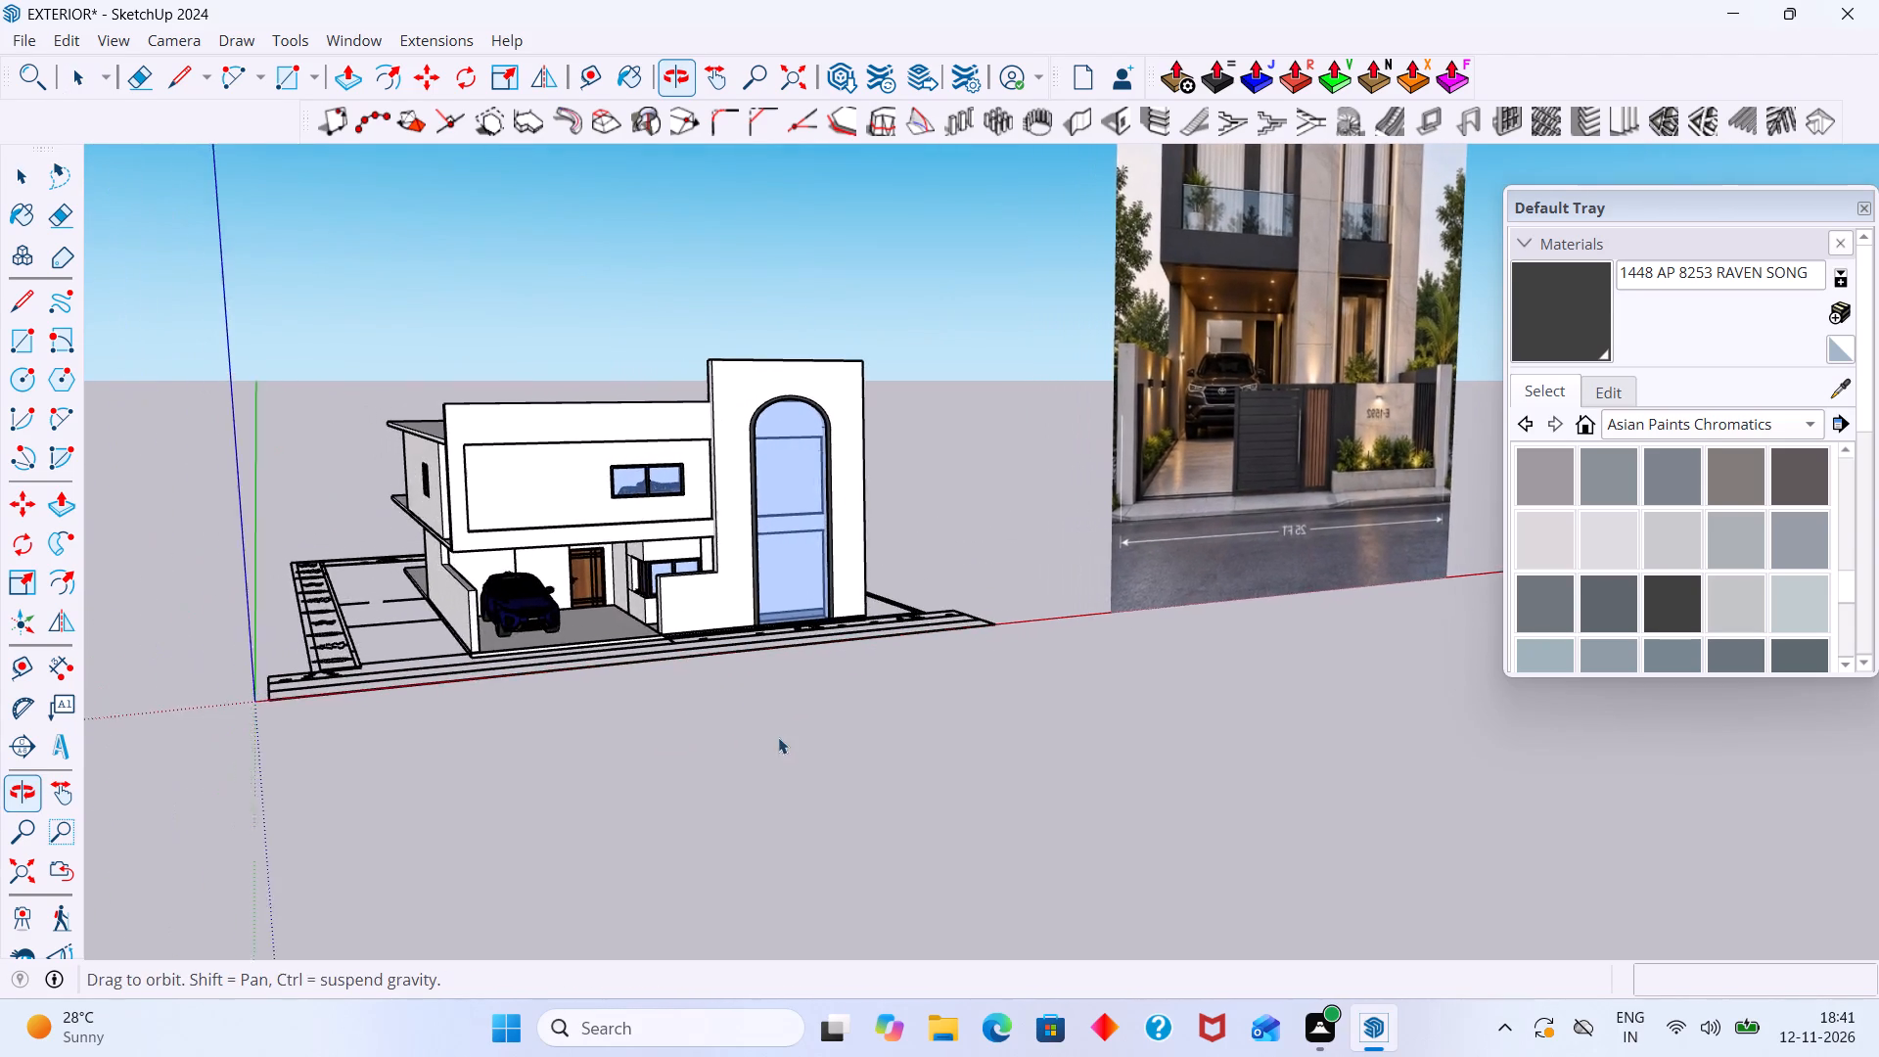
{"action": "middle_click_drag", "start_coordinate": [765, 737], "coordinate": [899, 753]}
{"action": "scroll", "coordinate": [754, 689], "scroll_direction": "up", "scroll_amount": 5}
{"action": "middle_click_drag", "start_coordinate": [686, 675], "coordinate": [908, 802]}
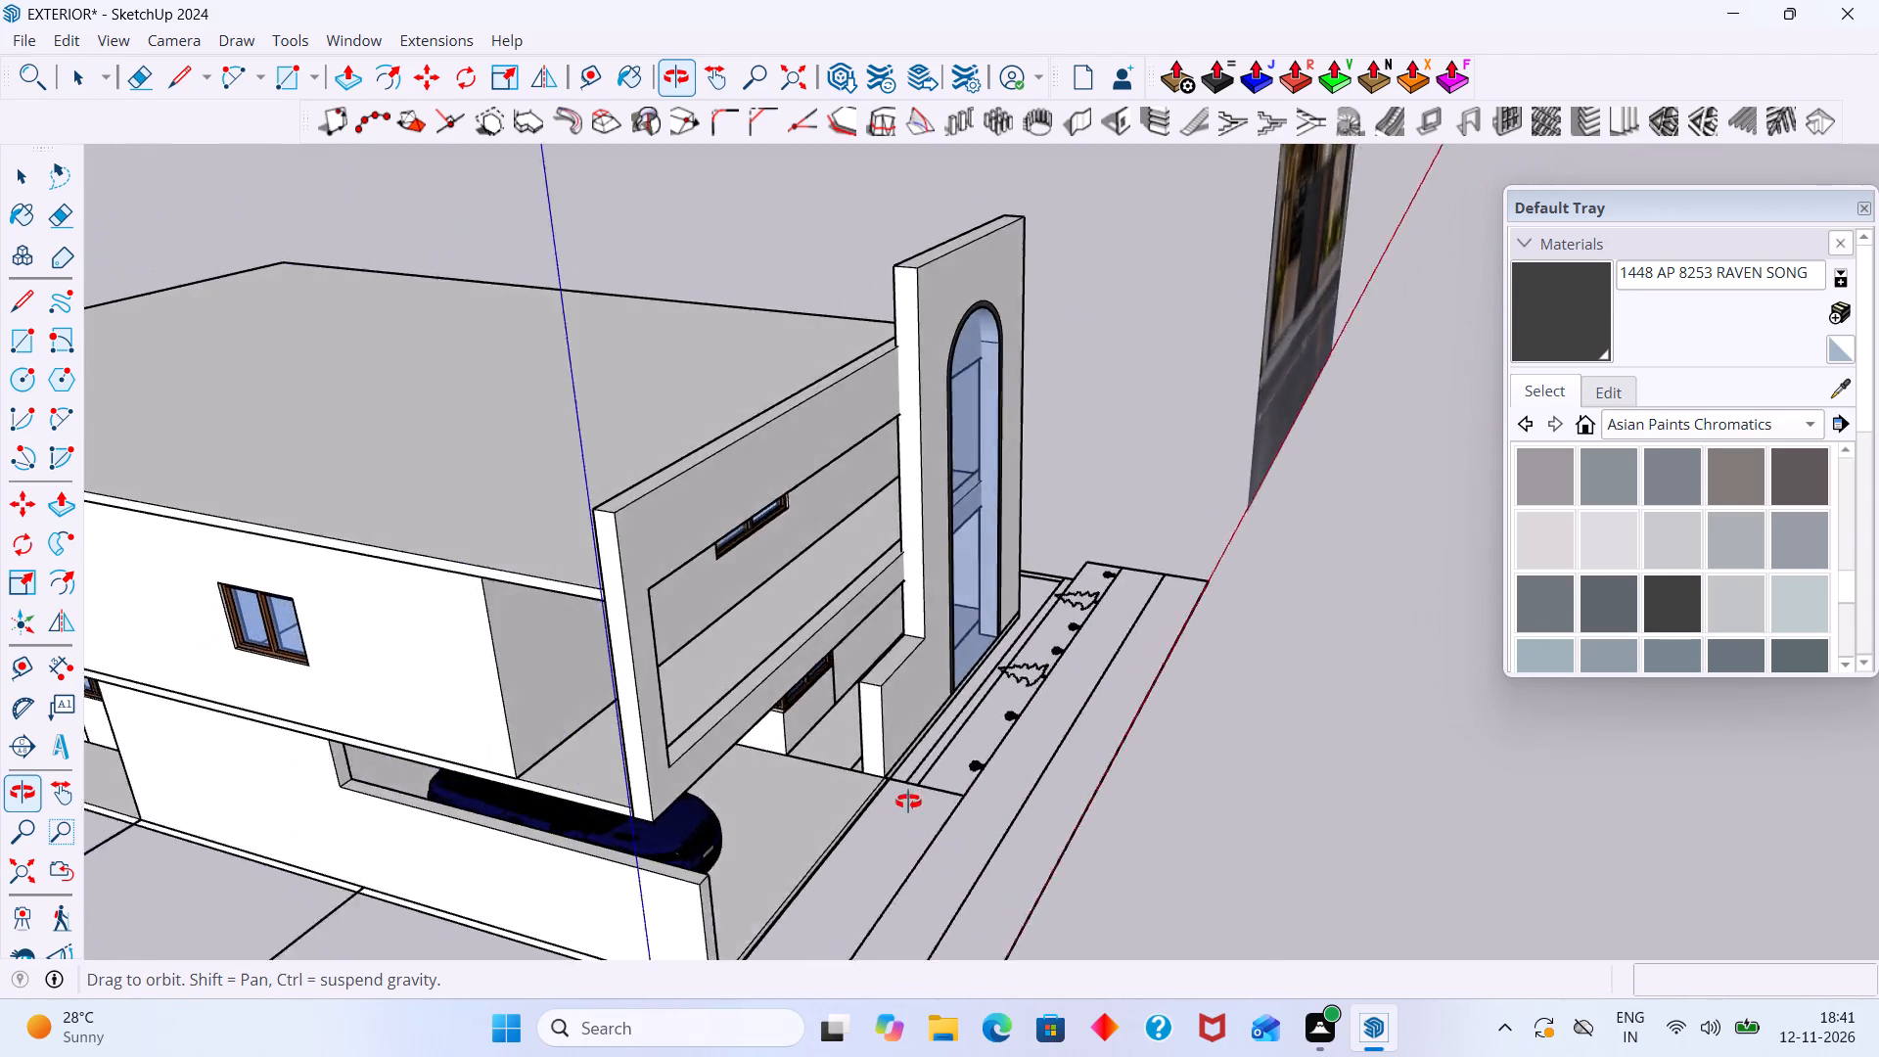
{"action": "middle_click_drag", "start_coordinate": [908, 802], "coordinate": [481, 775]}
{"action": "scroll", "coordinate": [481, 775], "scroll_direction": "down", "scroll_amount": 3}
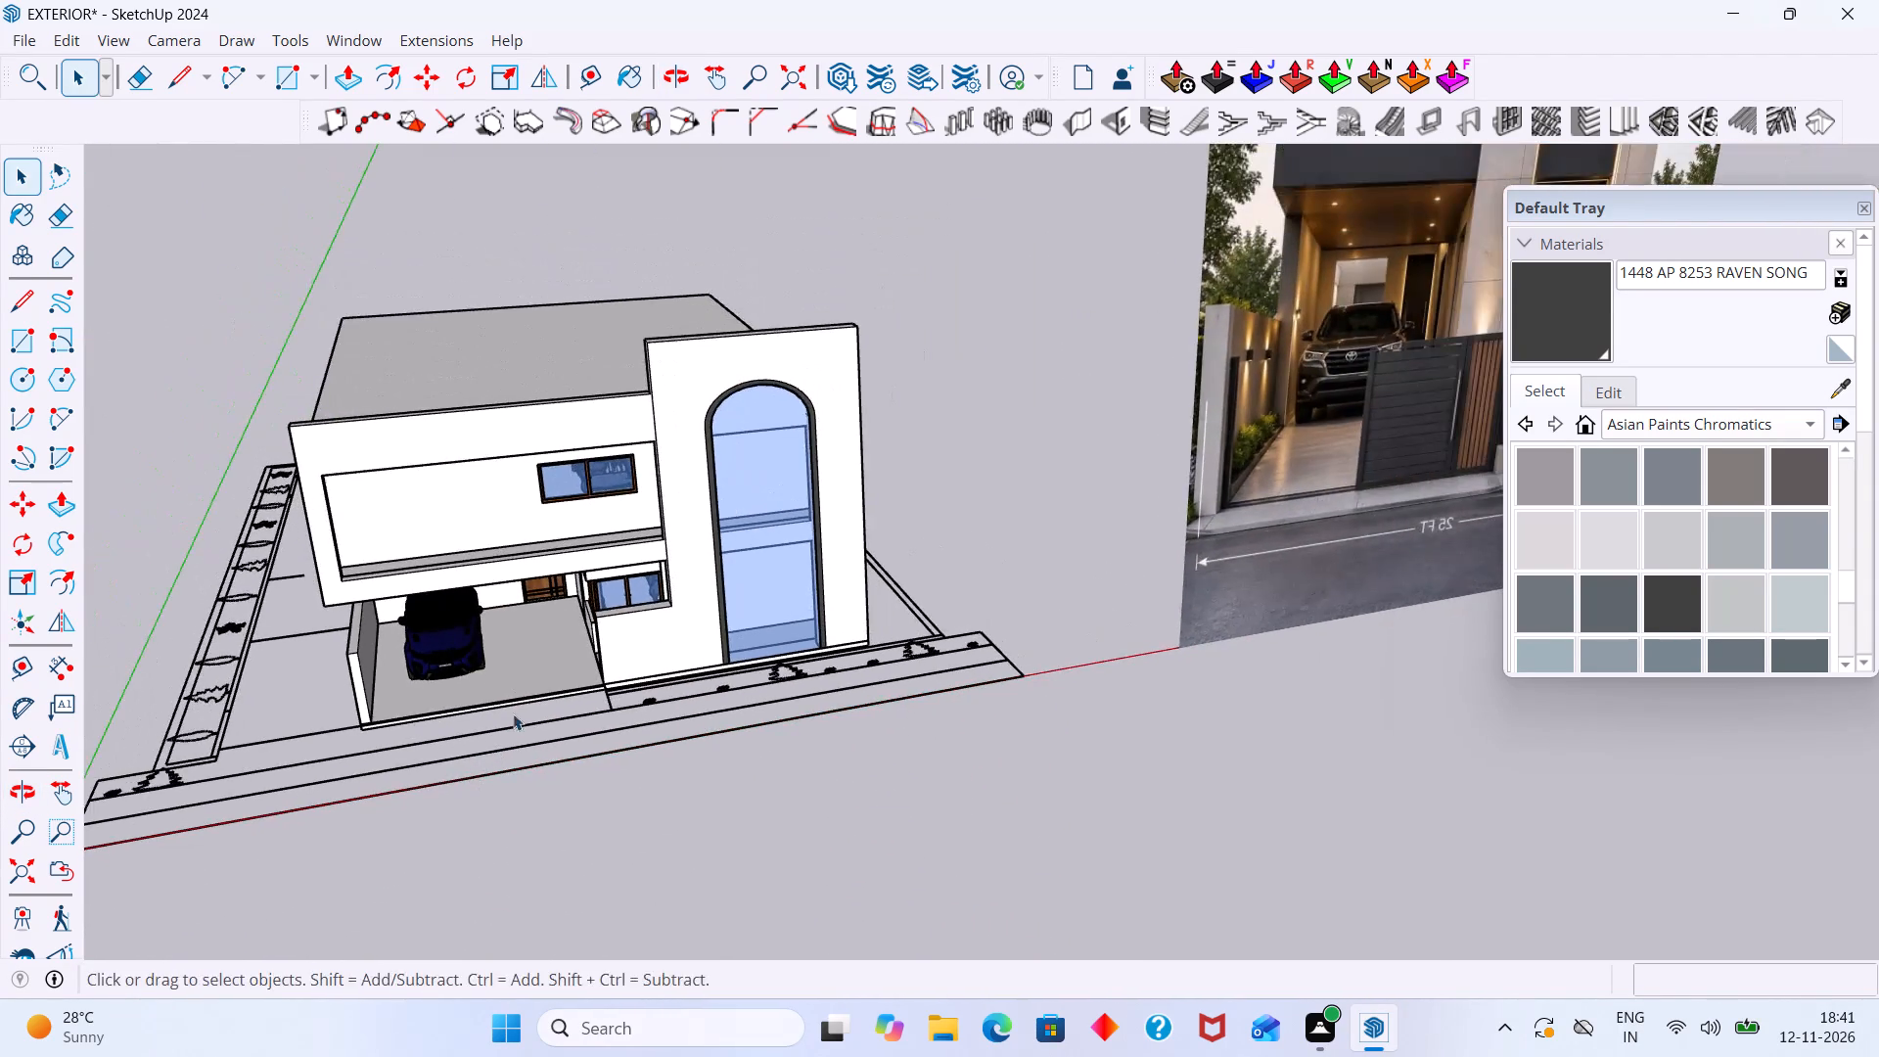
{"action": "middle_click_drag", "start_coordinate": [512, 693], "coordinate": [480, 566]}
{"action": "scroll", "coordinate": [478, 564], "scroll_direction": "down", "scroll_amount": 5}
{"action": "middle_click_drag", "start_coordinate": [576, 618], "coordinate": [462, 825], "text": "shift"}
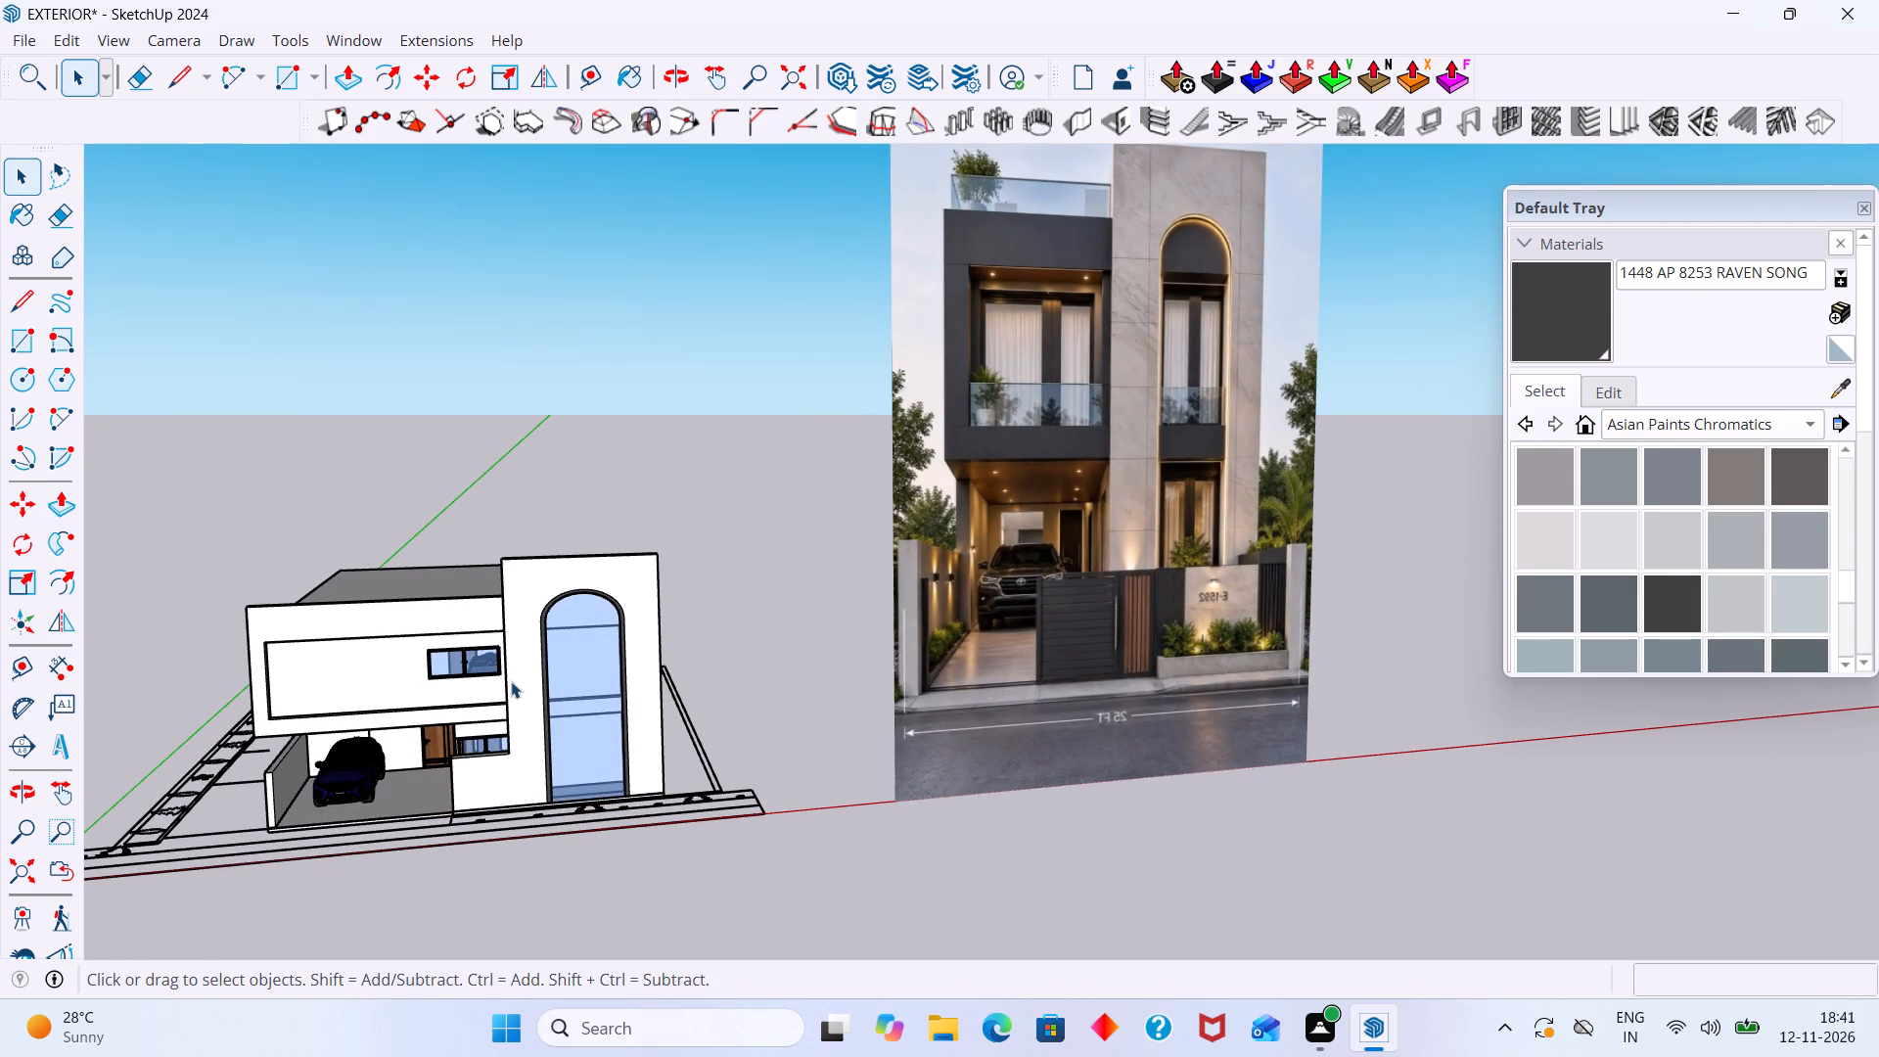
{"action": "middle_click_drag", "start_coordinate": [483, 714], "coordinate": [922, 756]}
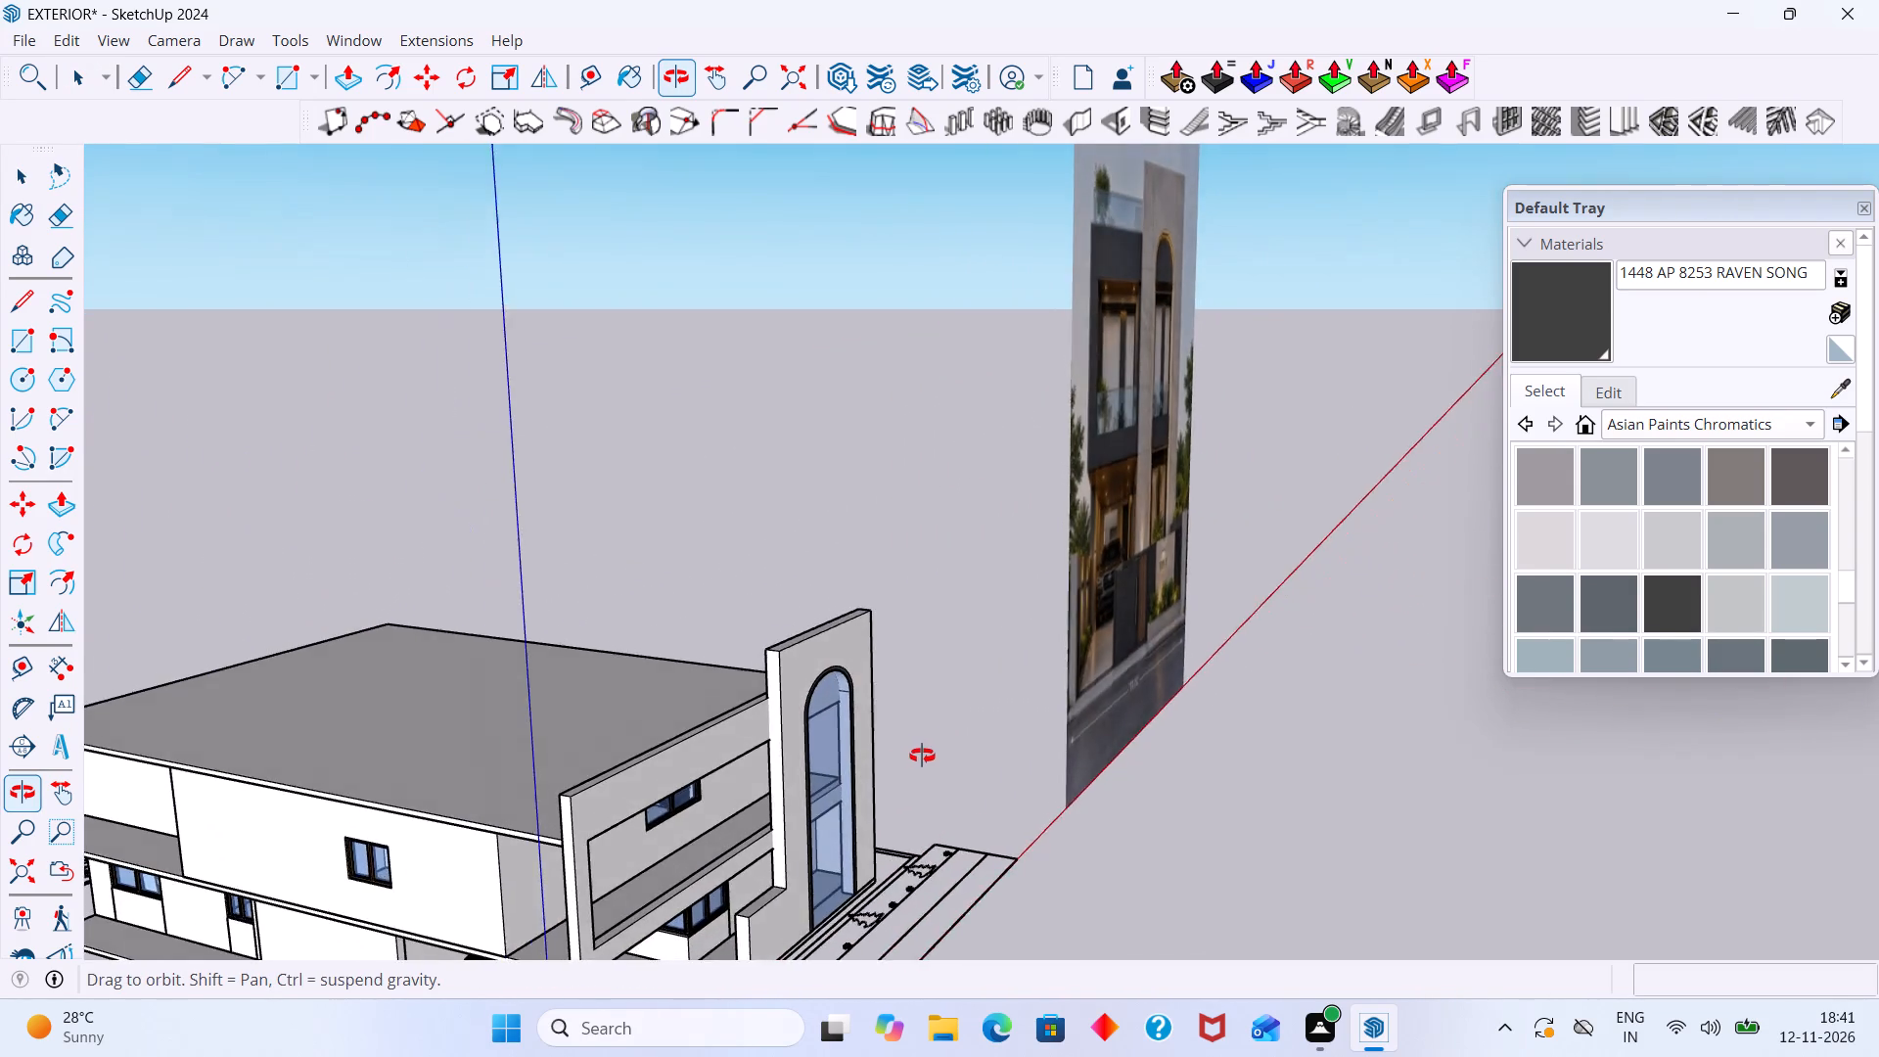
{"action": "middle_click_drag", "start_coordinate": [922, 756], "coordinate": [667, 677]}
{"action": "scroll", "coordinate": [787, 680], "scroll_direction": "down", "scroll_amount": 4}
{"action": "middle_click_drag", "start_coordinate": [909, 744], "coordinate": [800, 753], "text": "shift"}
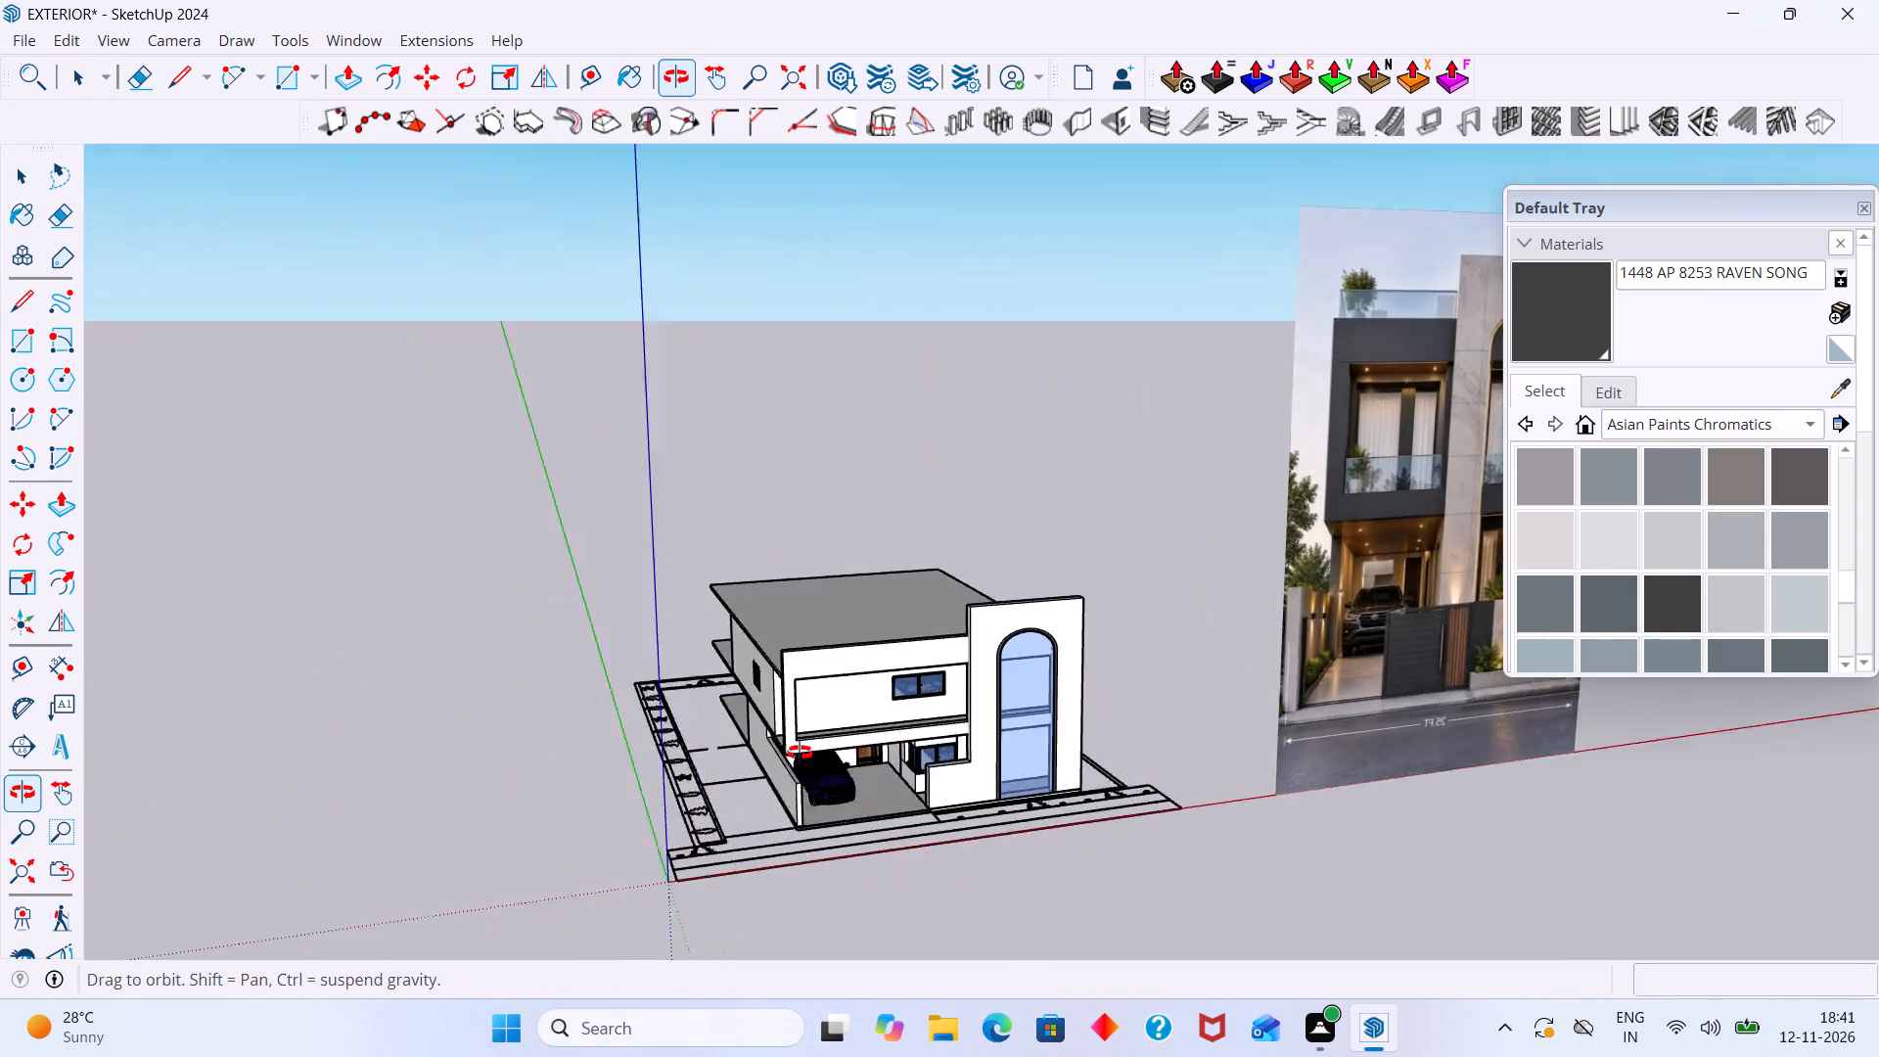
{"action": "middle_click_drag", "start_coordinate": [800, 753], "coordinate": [752, 763], "text": "shift"}
{"action": "scroll", "coordinate": [768, 754], "scroll_direction": "down", "scroll_amount": 2}
{"action": "middle_click_drag", "start_coordinate": [807, 748], "coordinate": [733, 707], "text": "shift"}
{"action": "middle_click_drag", "start_coordinate": [847, 714], "coordinate": [678, 656]}
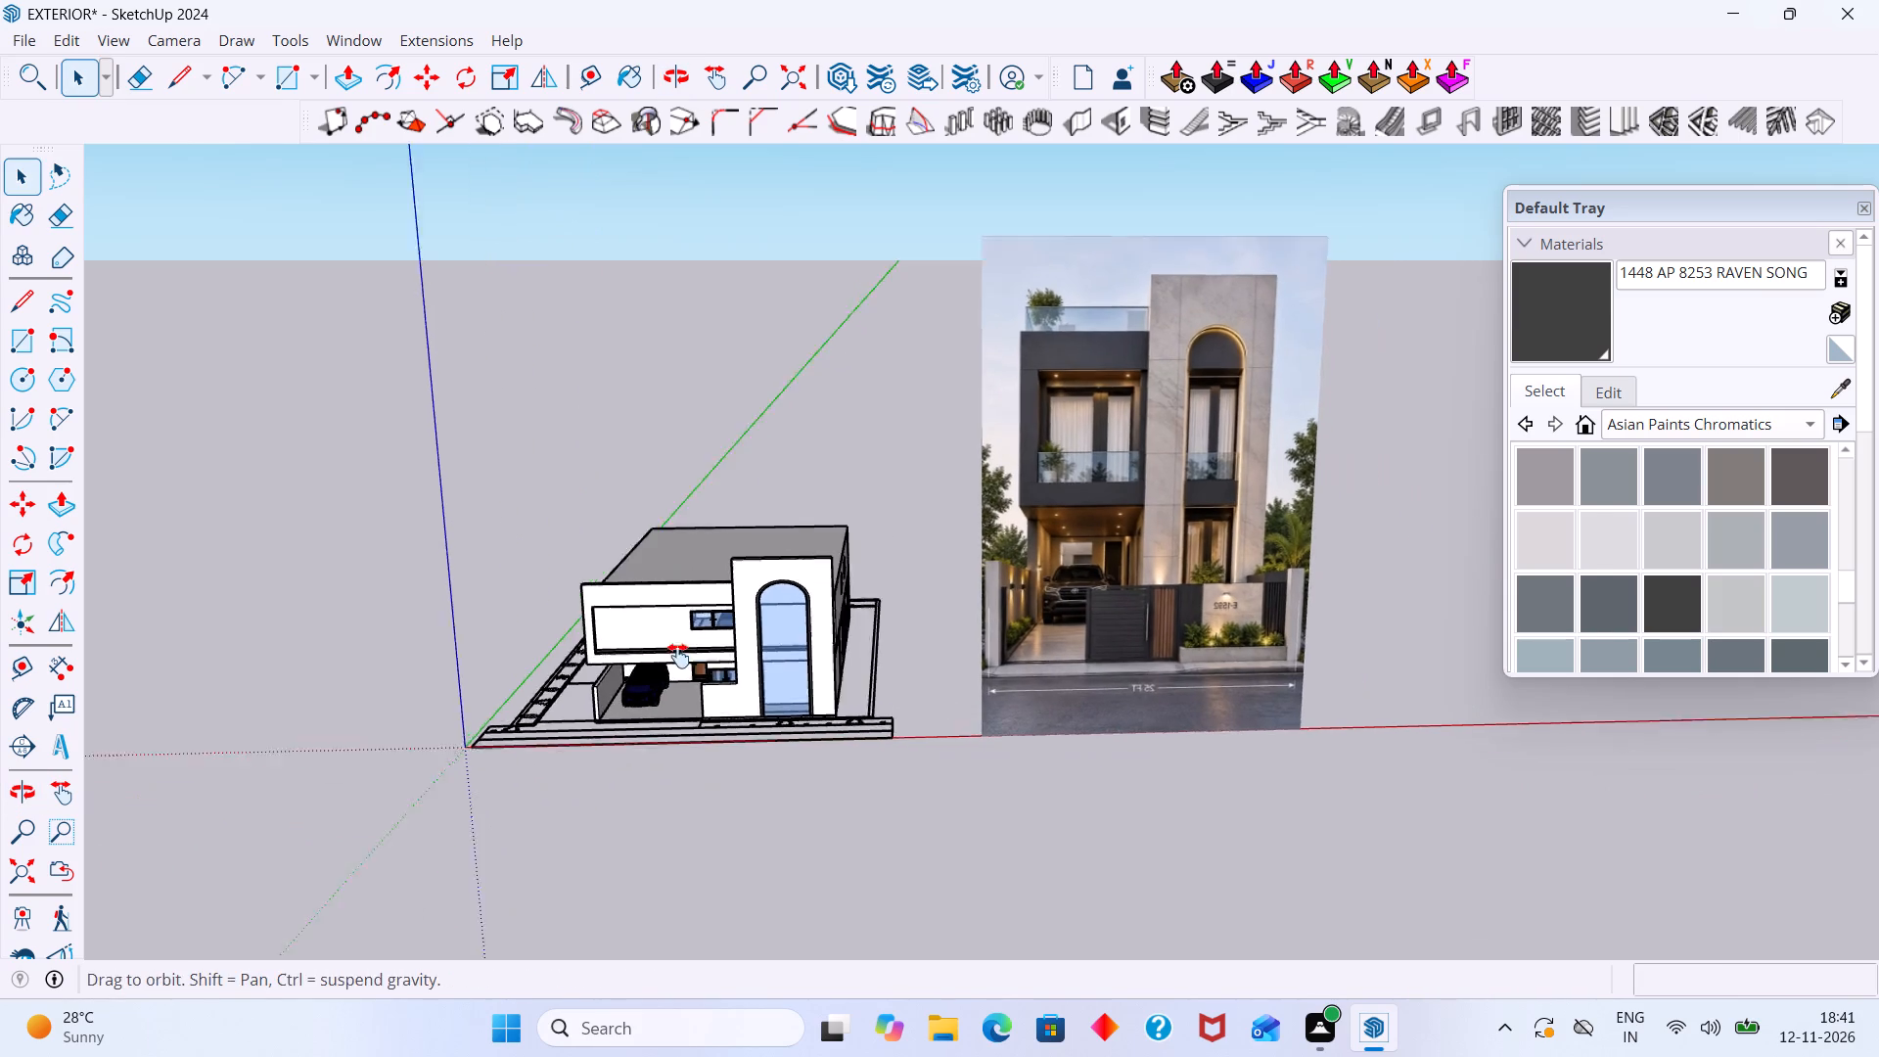
{"action": "middle_click_drag", "start_coordinate": [678, 656], "coordinate": [655, 644]}
{"action": "middle_click_drag", "start_coordinate": [692, 705], "coordinate": [707, 756]}
{"action": "scroll", "coordinate": [566, 657], "scroll_direction": "up", "scroll_amount": 11}
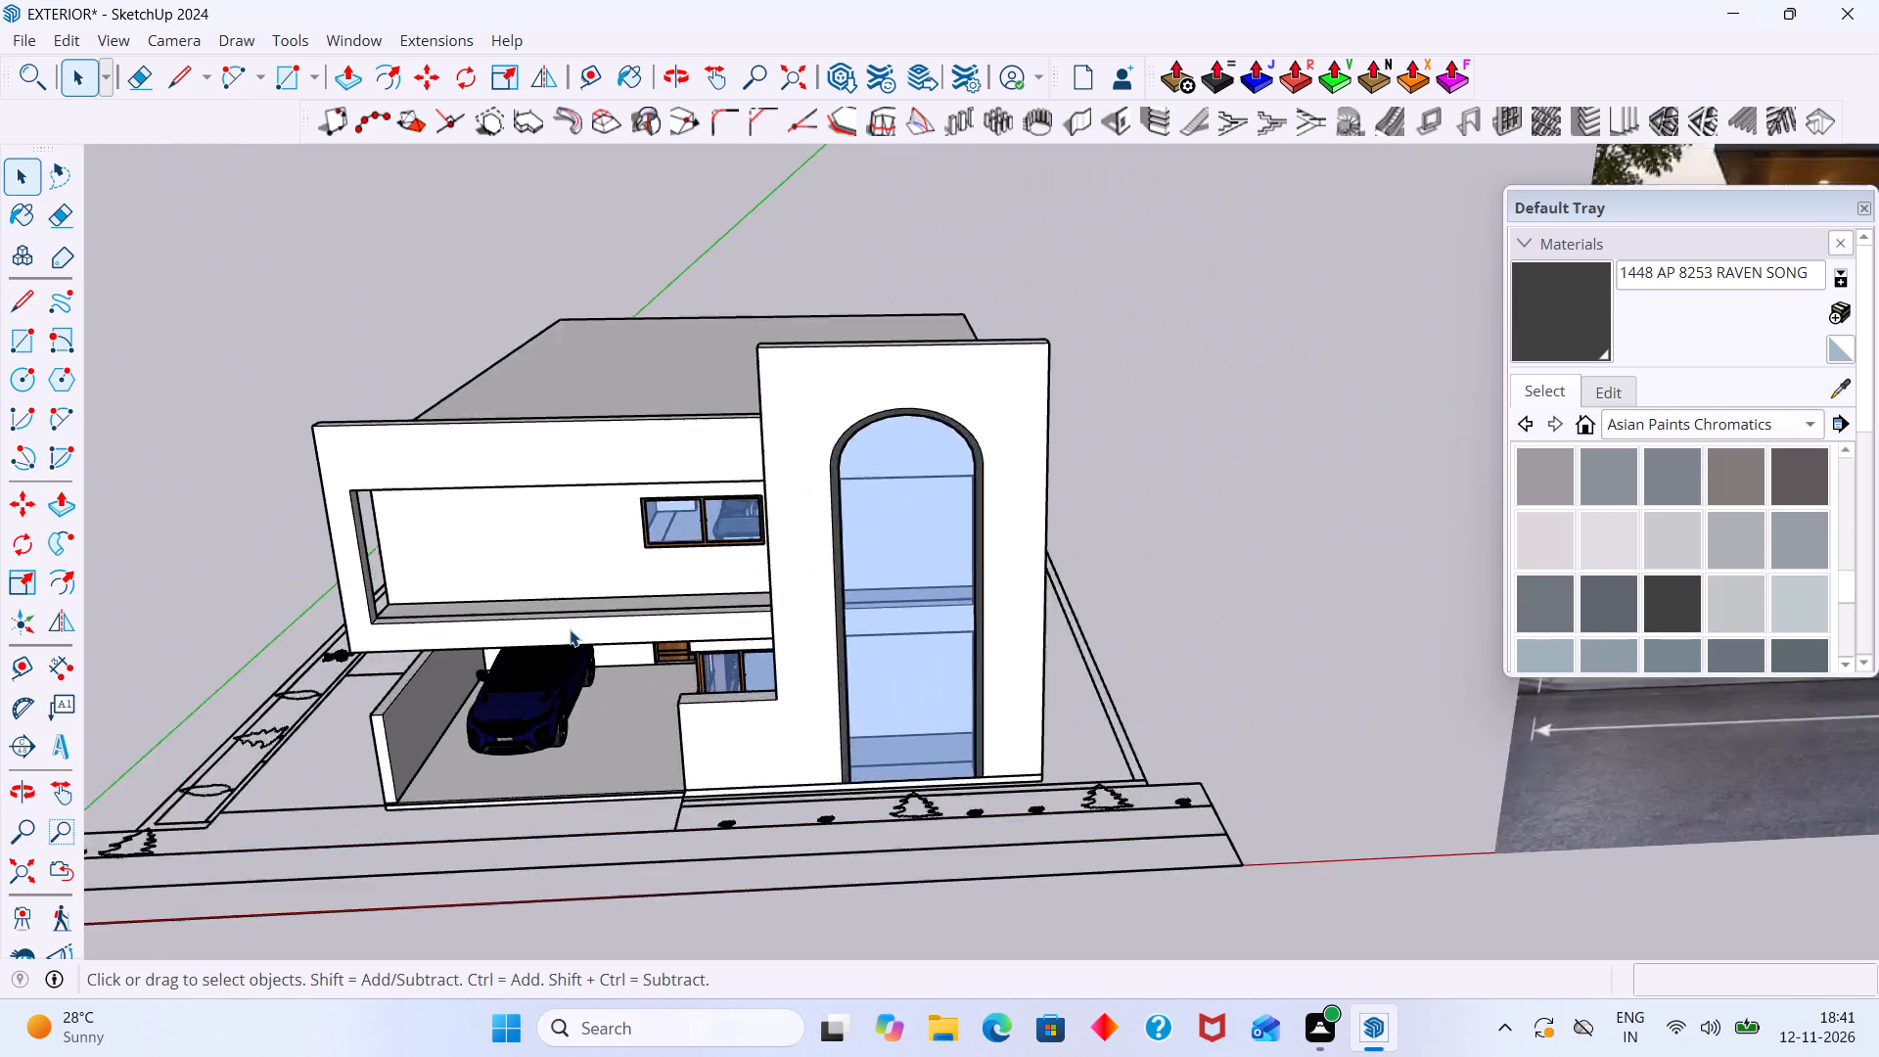
{"action": "scroll", "coordinate": [570, 629], "scroll_direction": "up", "scroll_amount": 6}
{"action": "middle_click_drag", "start_coordinate": [573, 631], "coordinate": [560, 640]}
{"action": "scroll", "coordinate": [562, 643], "scroll_direction": "down", "scroll_amount": 20}
{"action": "middle_click_drag", "start_coordinate": [664, 707], "coordinate": [698, 661]}
{"action": "scroll", "coordinate": [848, 572], "scroll_direction": "up", "scroll_amount": 3}
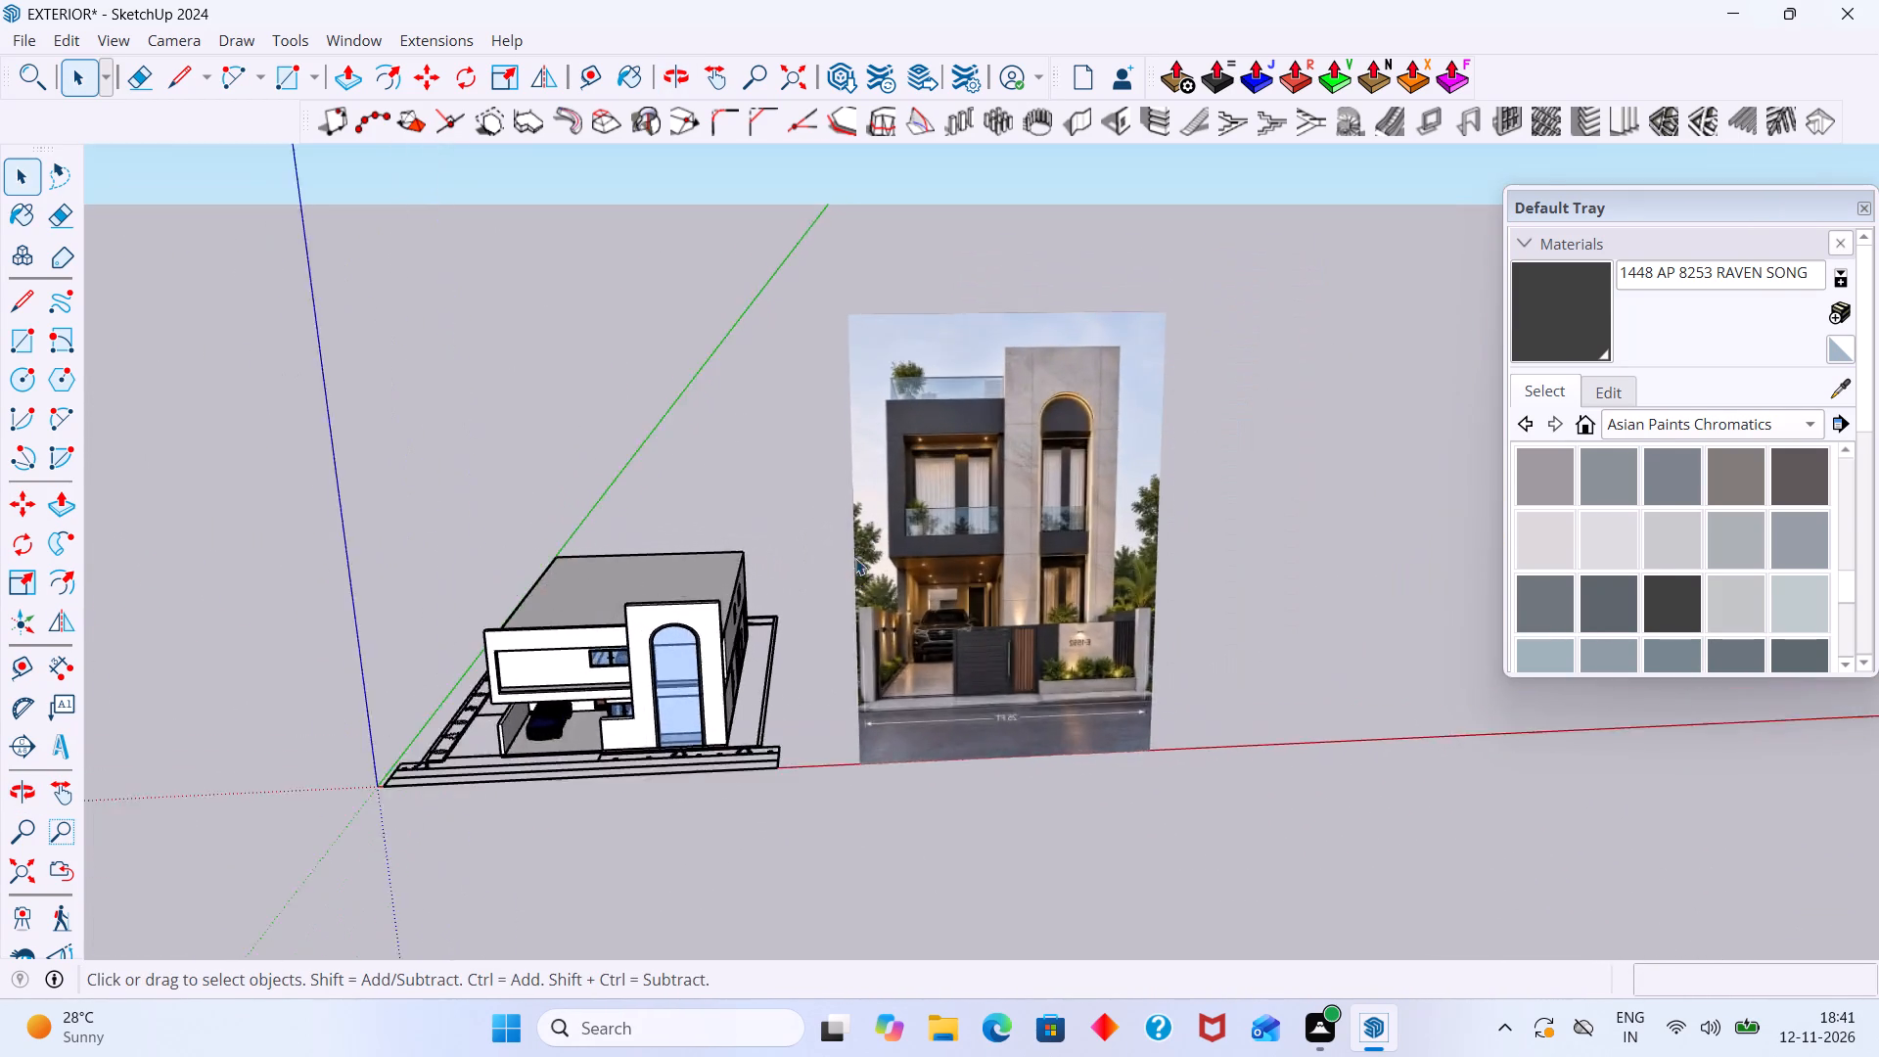
{"action": "scroll", "coordinate": [855, 558], "scroll_direction": "up", "scroll_amount": 14}
{"action": "scroll", "coordinate": [896, 524], "scroll_direction": "down", "scroll_amount": 11}
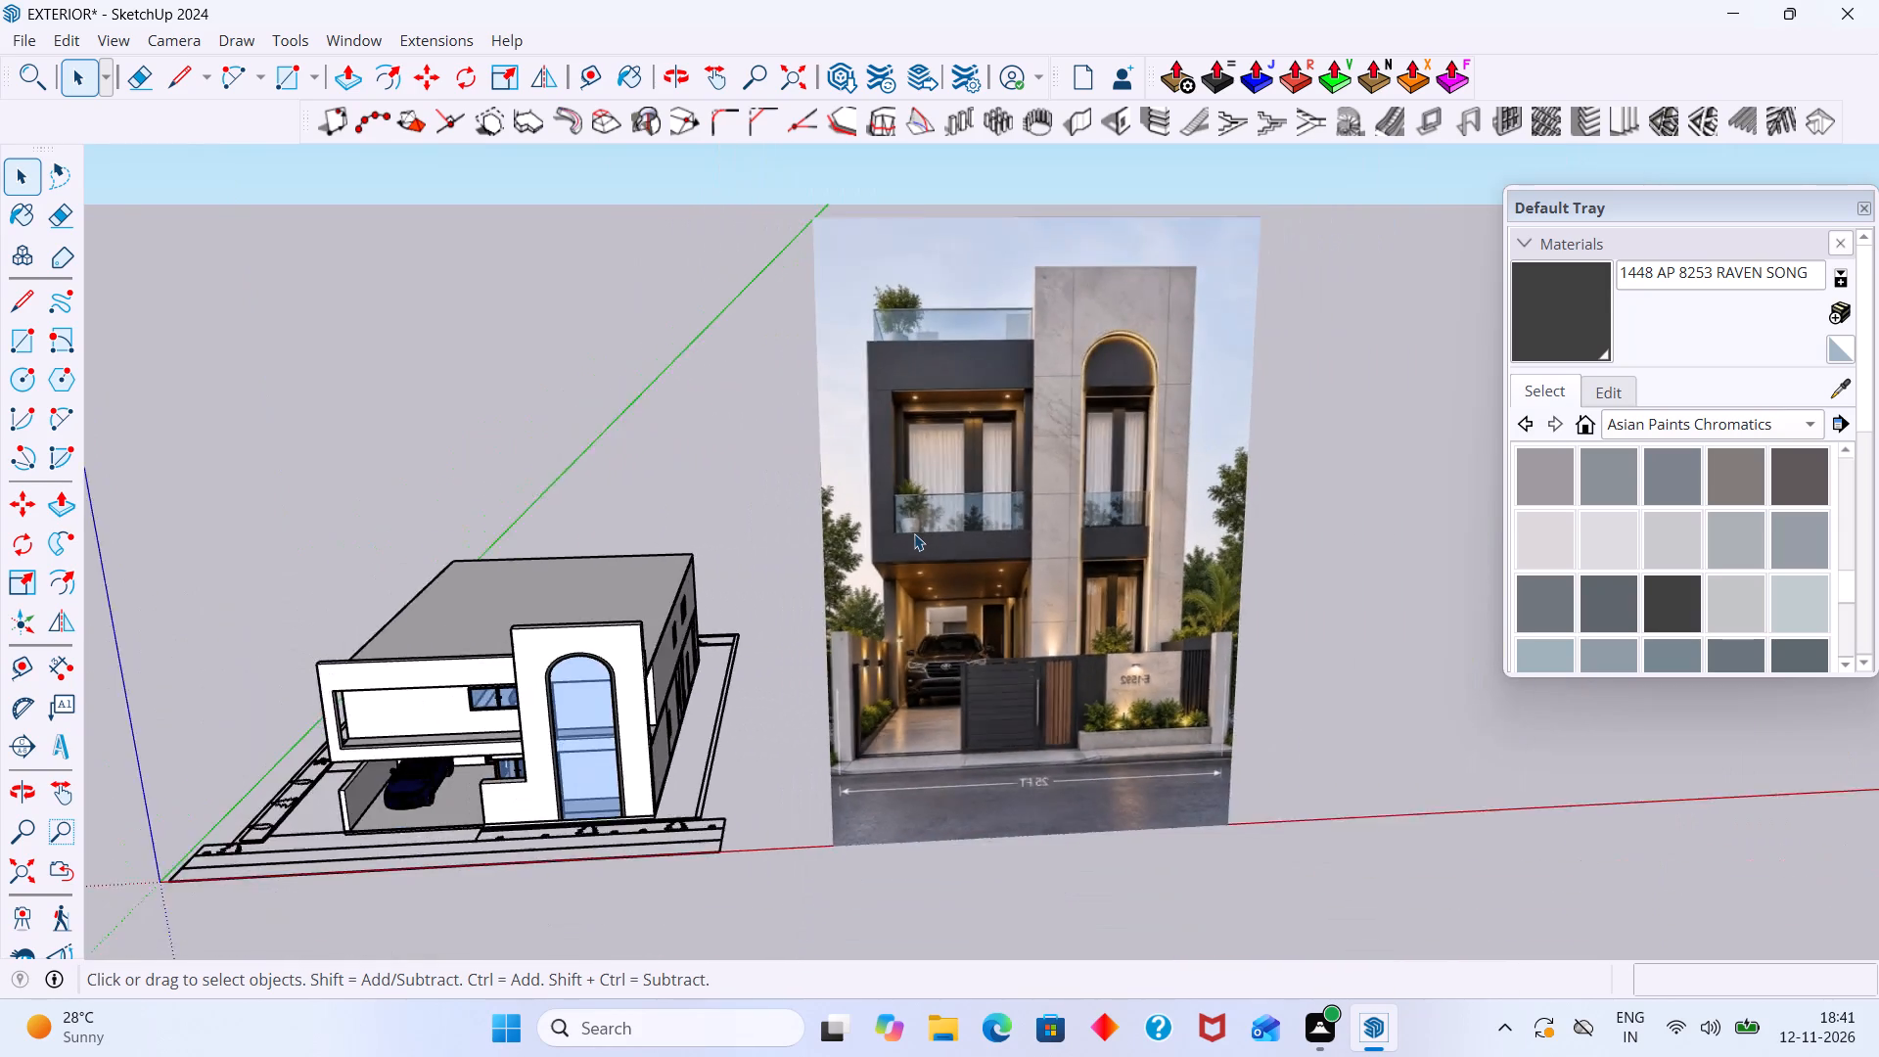
{"action": "scroll", "coordinate": [914, 533], "scroll_direction": "down", "scroll_amount": 4}
{"action": "middle_click_drag", "start_coordinate": [884, 573], "coordinate": [1027, 462]}
{"action": "scroll", "coordinate": [531, 767], "scroll_direction": "up", "scroll_amount": 4}
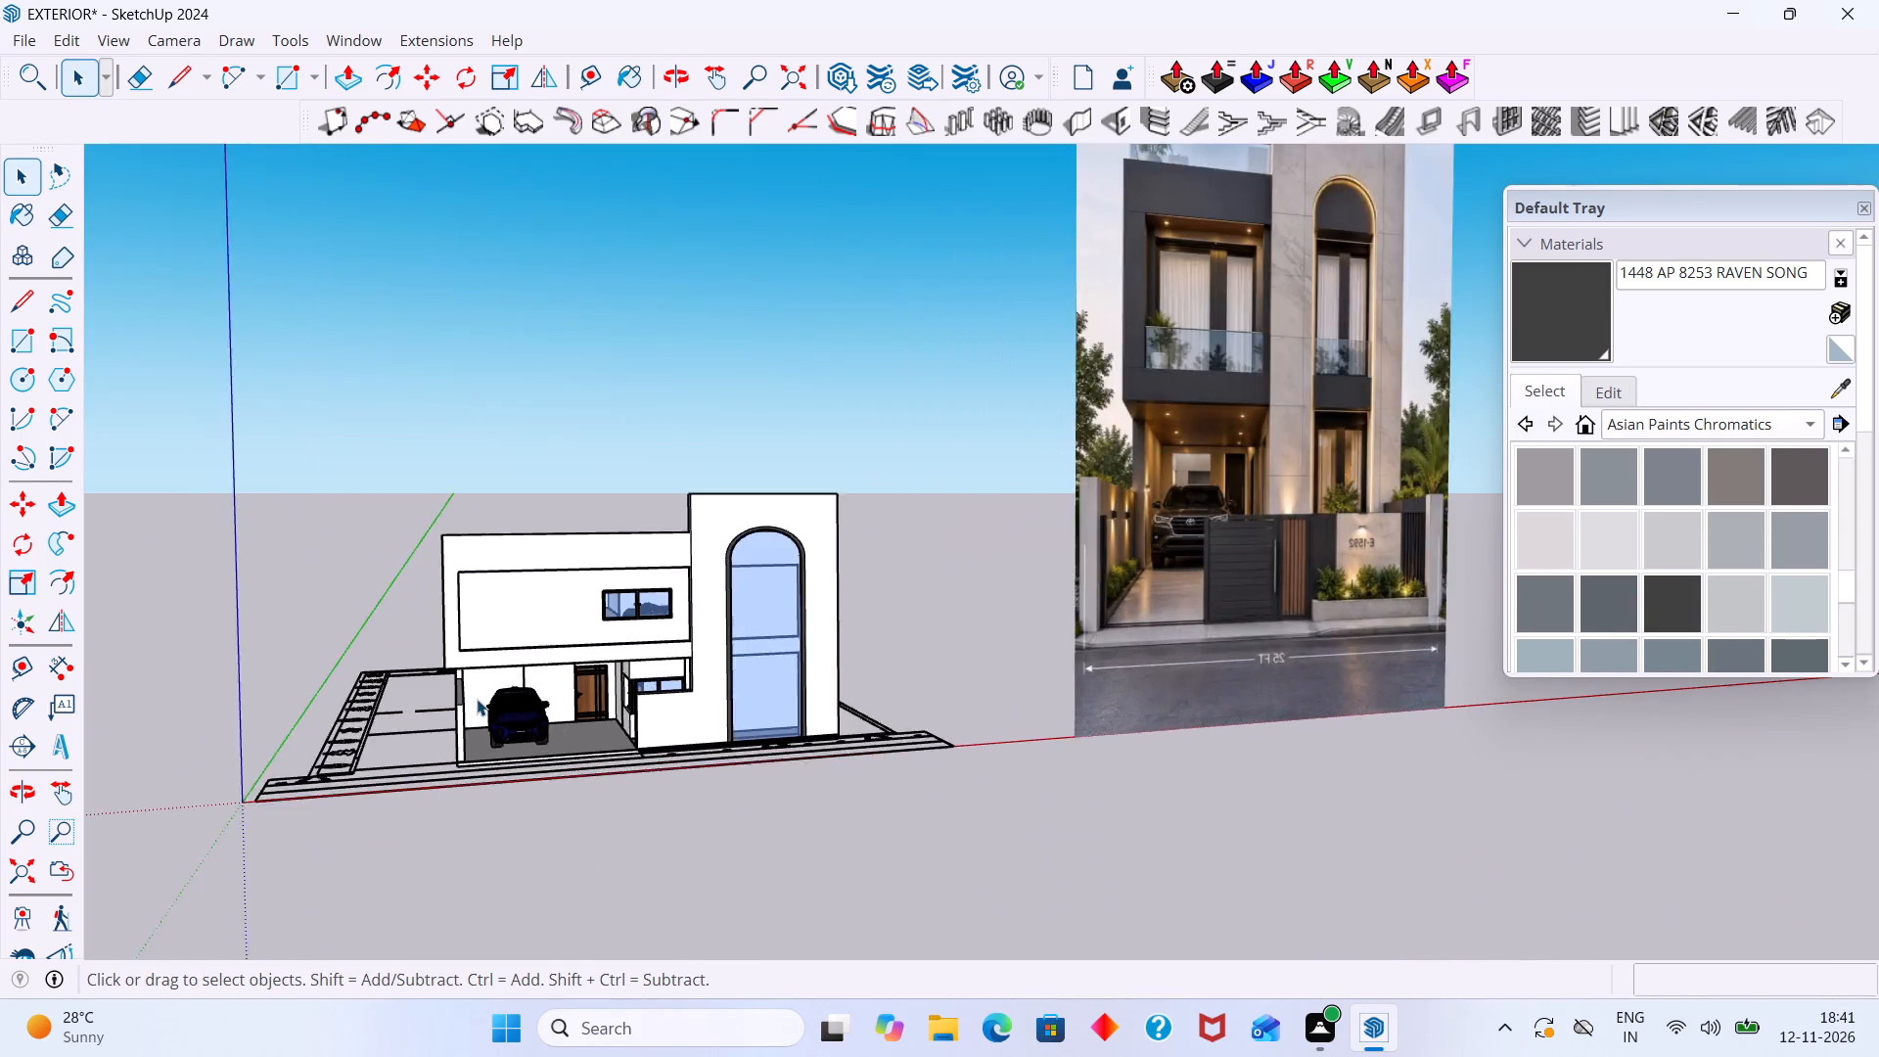
{"action": "scroll", "coordinate": [477, 699], "scroll_direction": "up", "scroll_amount": 11}
Examine the upper-floor balcony's open side end, its front frame wall and the car porch side wall.
{"action": "middle_click_drag", "start_coordinate": [462, 634], "coordinate": [908, 774]}
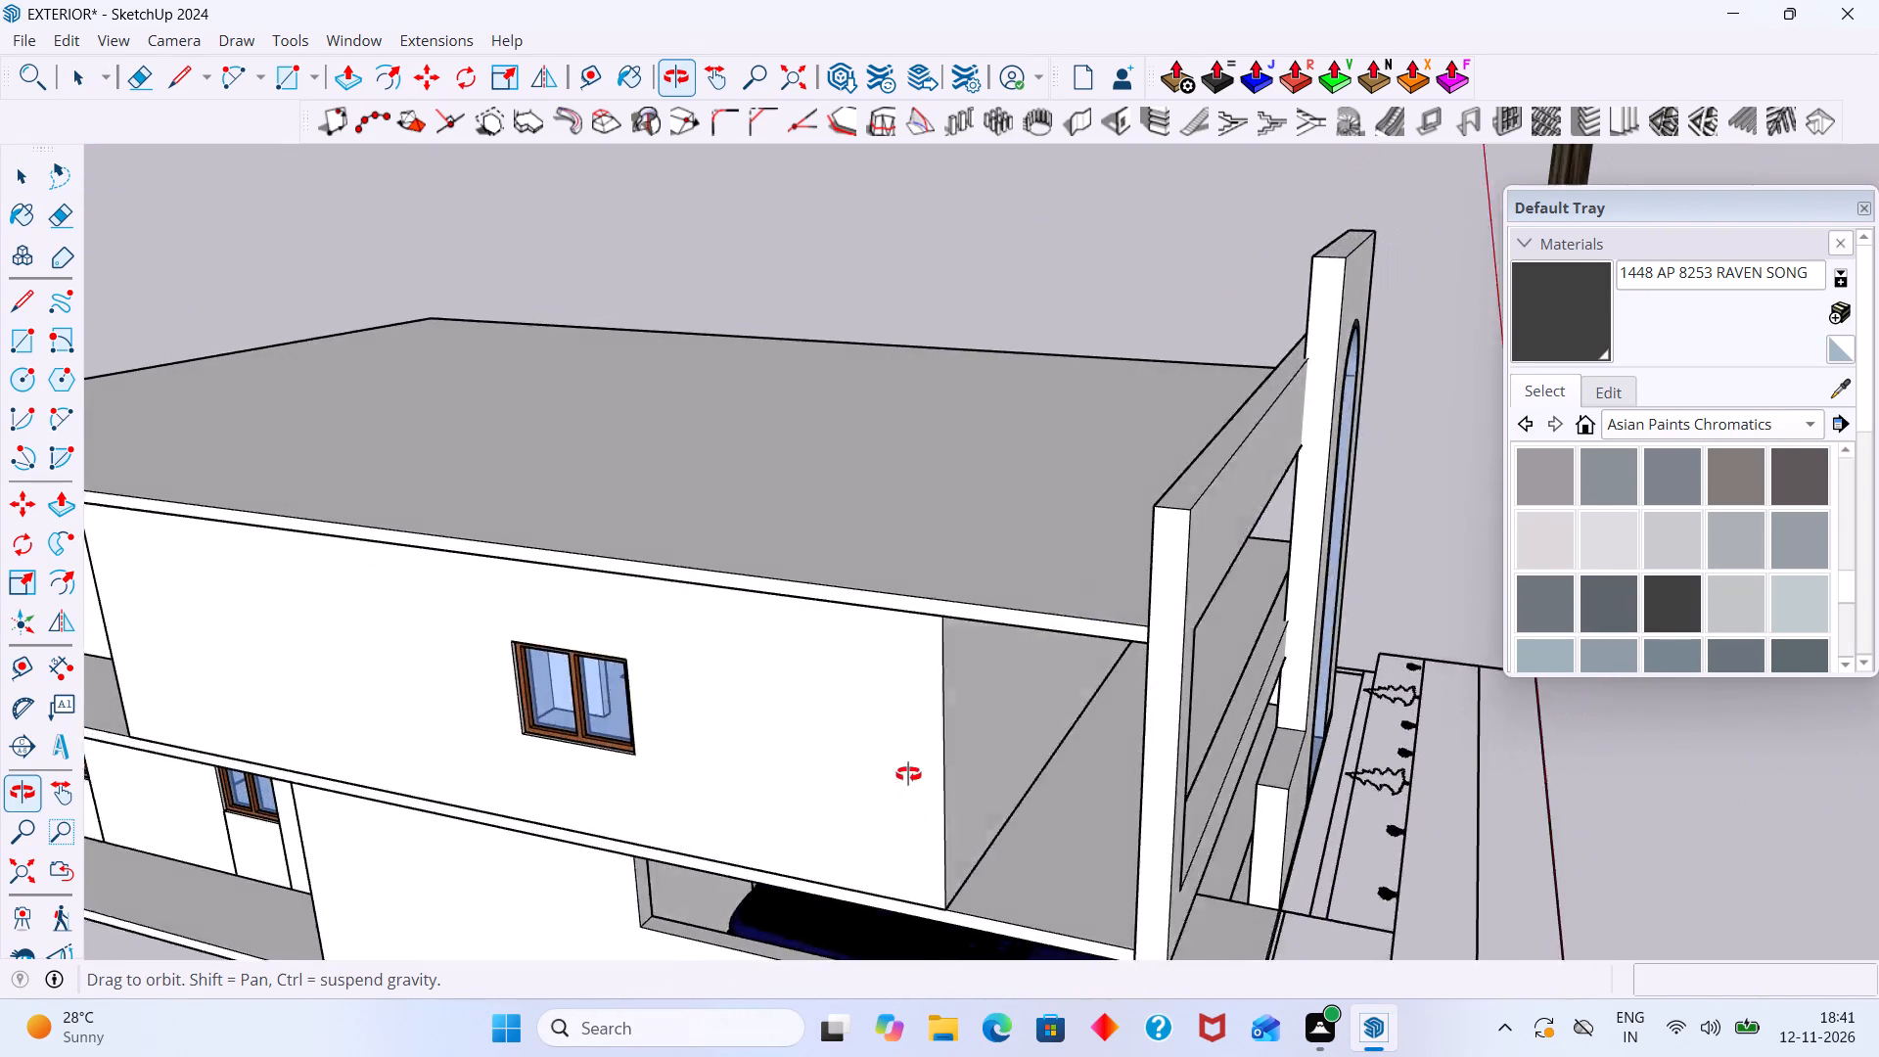
{"action": "middle_click_drag", "start_coordinate": [908, 774], "coordinate": [799, 680]}
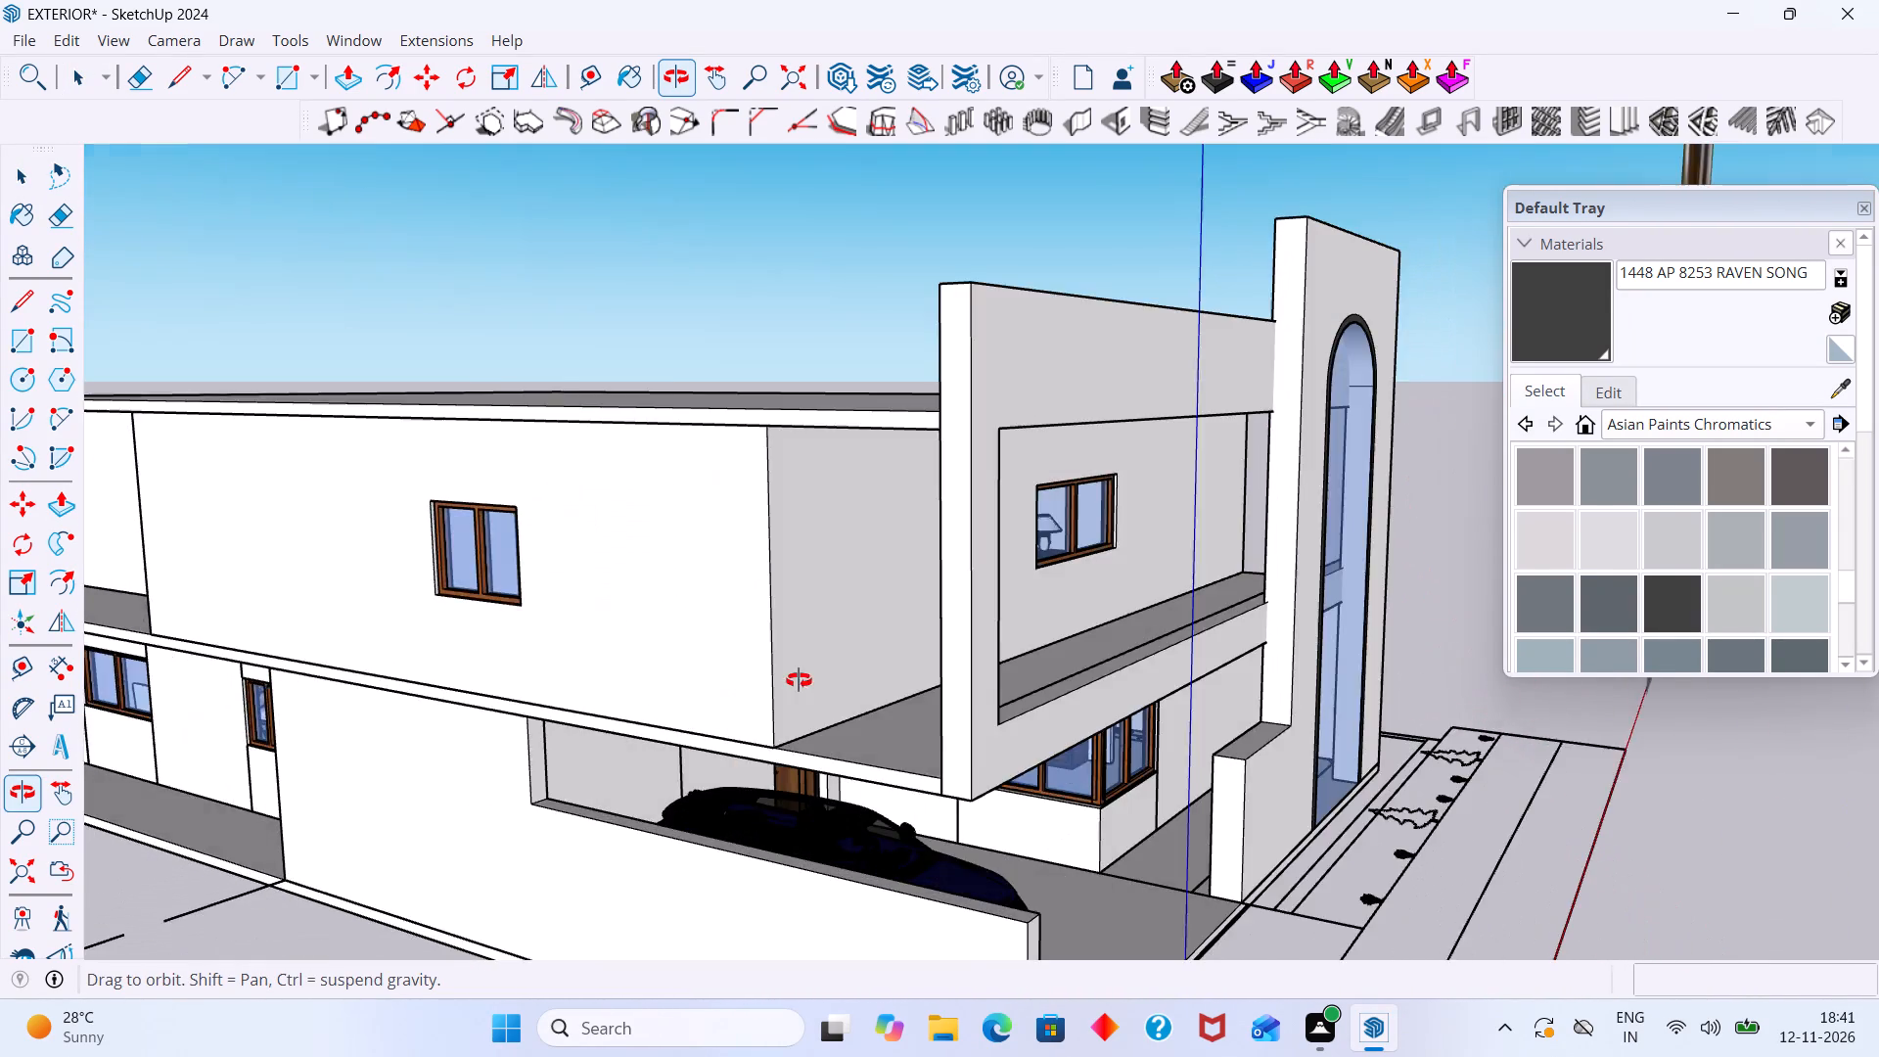
{"action": "middle_click_drag", "start_coordinate": [799, 680], "coordinate": [877, 675]}
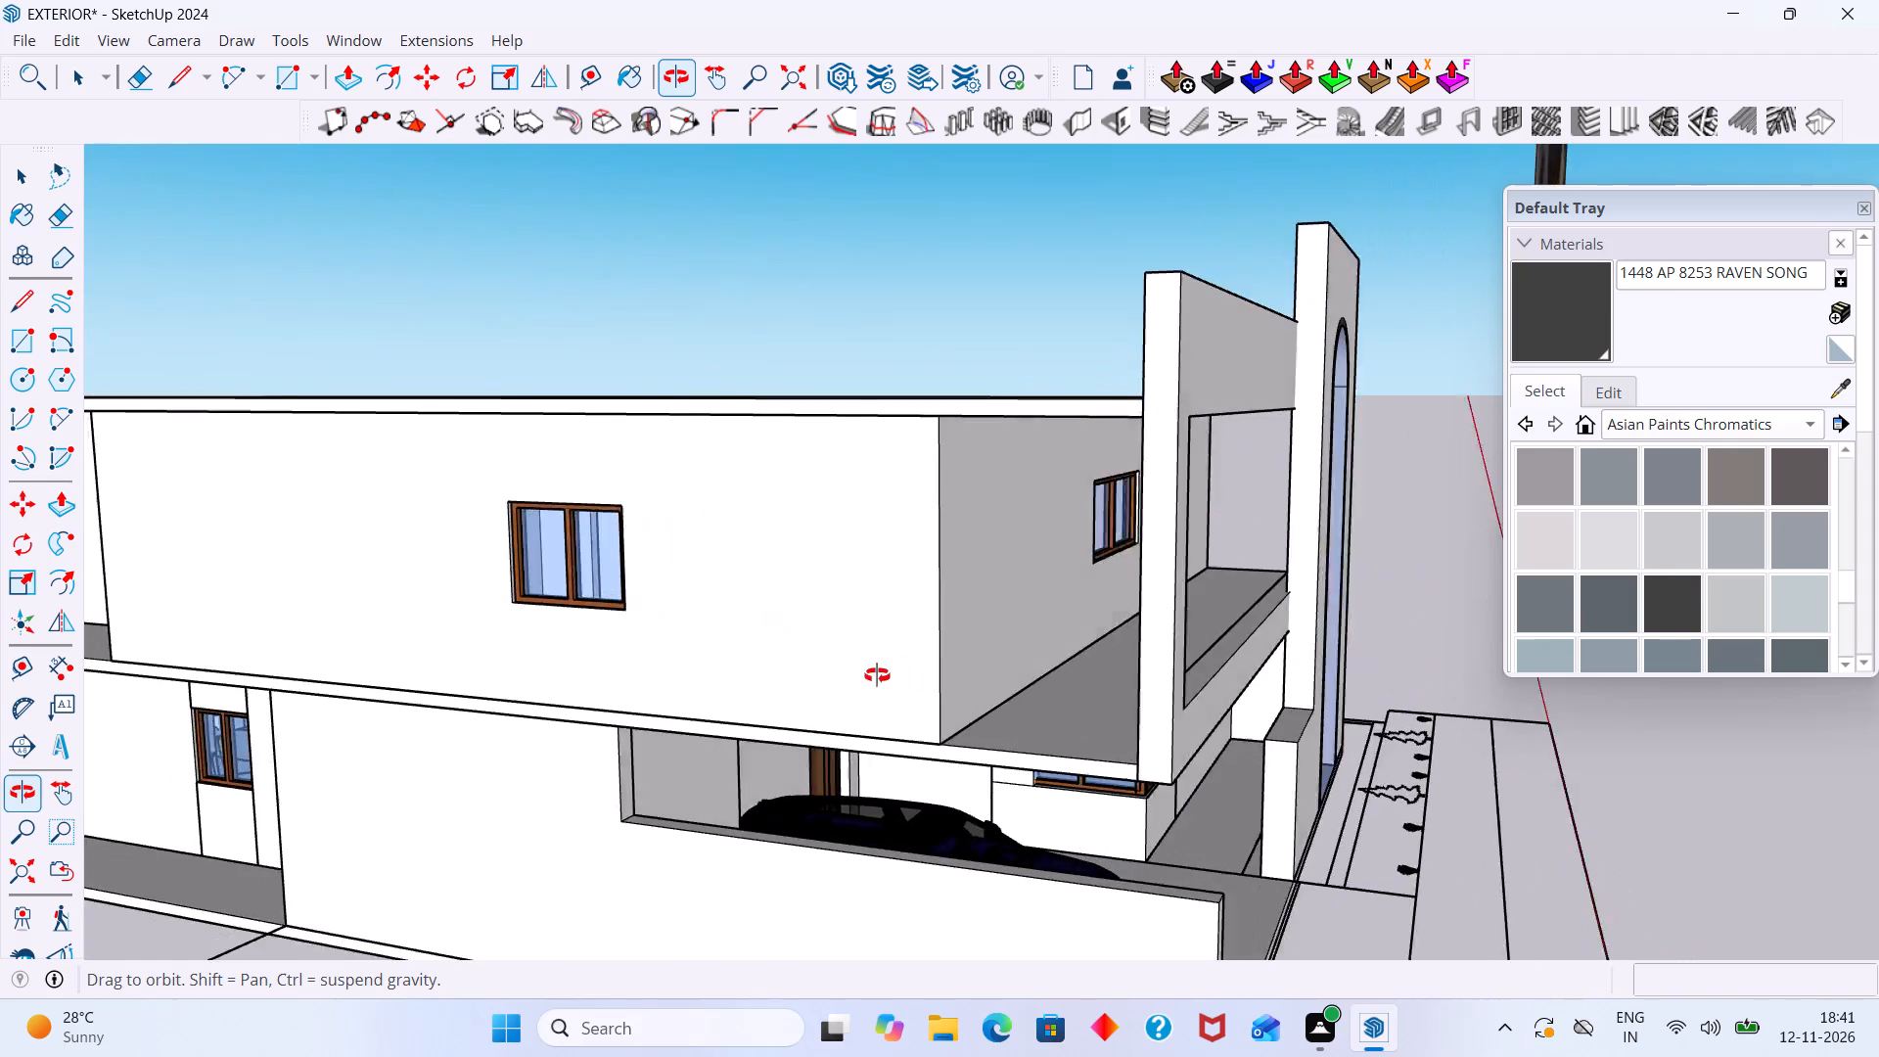
{"action": "middle_click_drag", "start_coordinate": [877, 675], "coordinate": [702, 758]}
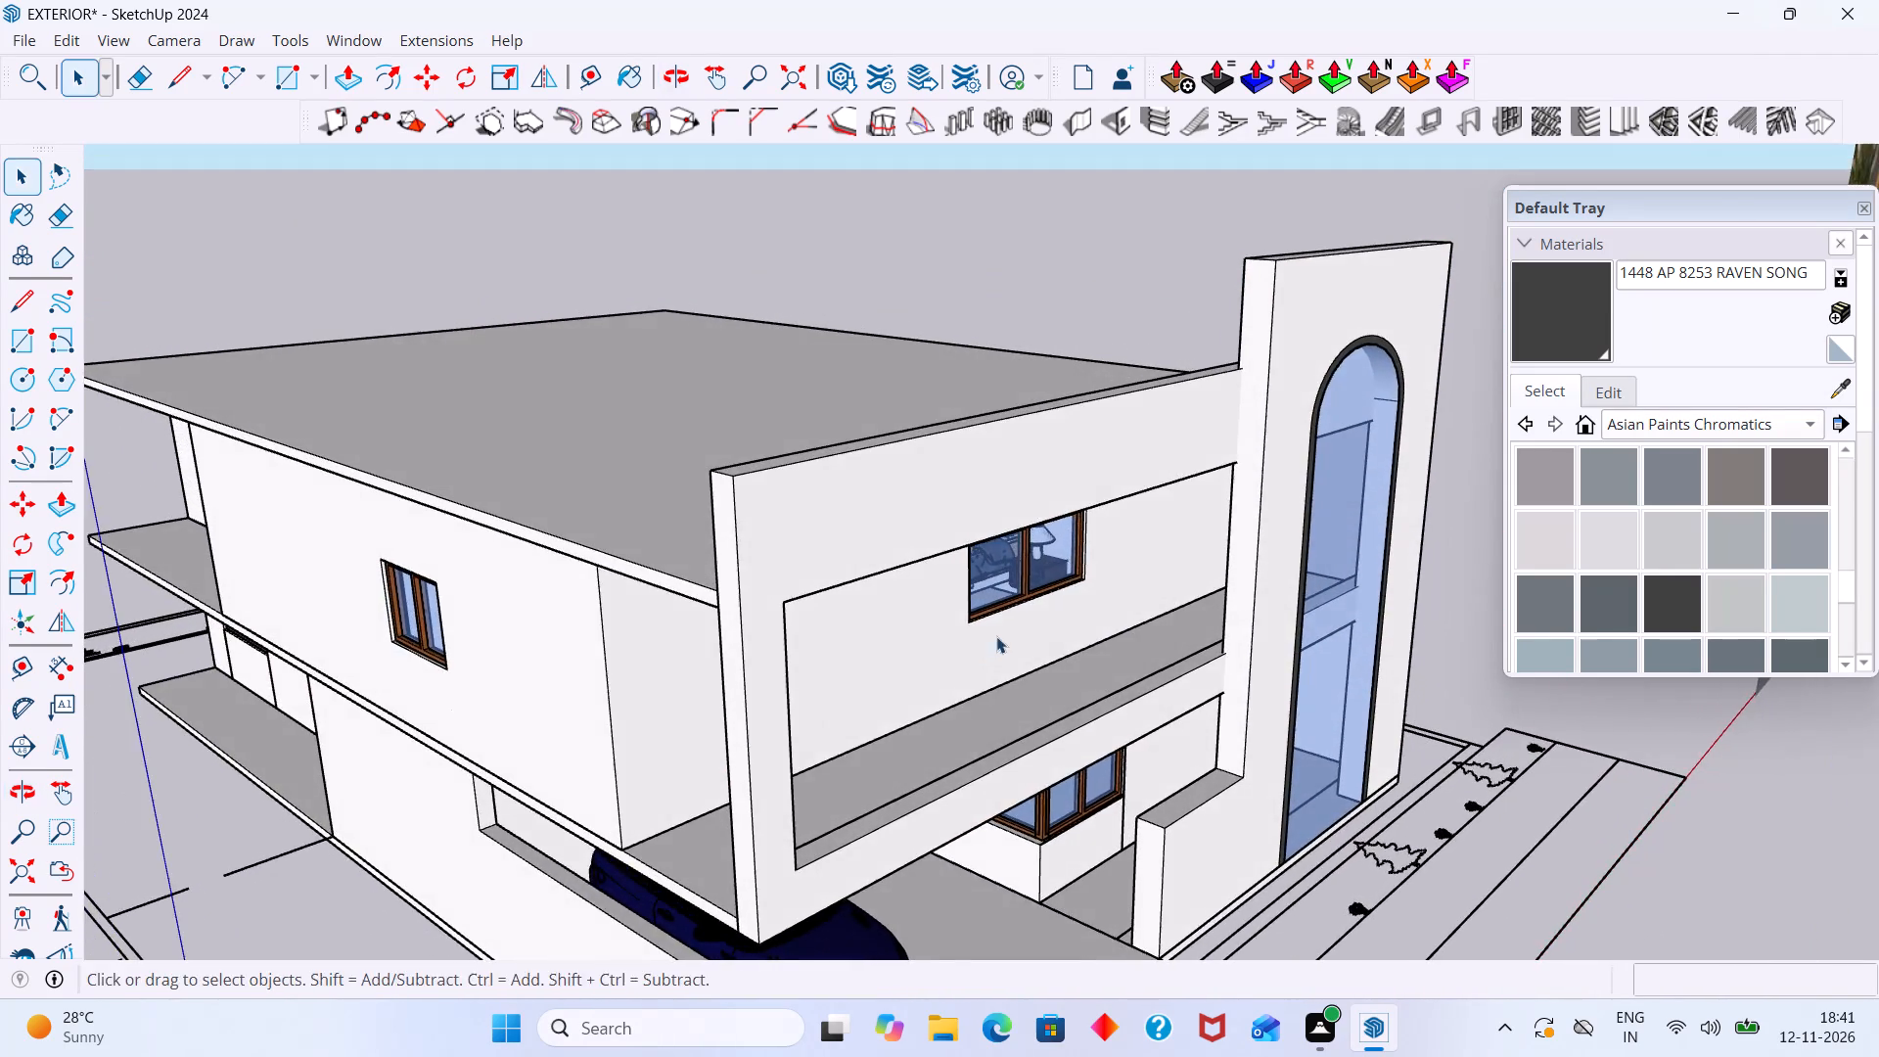
{"action": "middle_click_drag", "start_coordinate": [1006, 638], "coordinate": [1347, 581]}
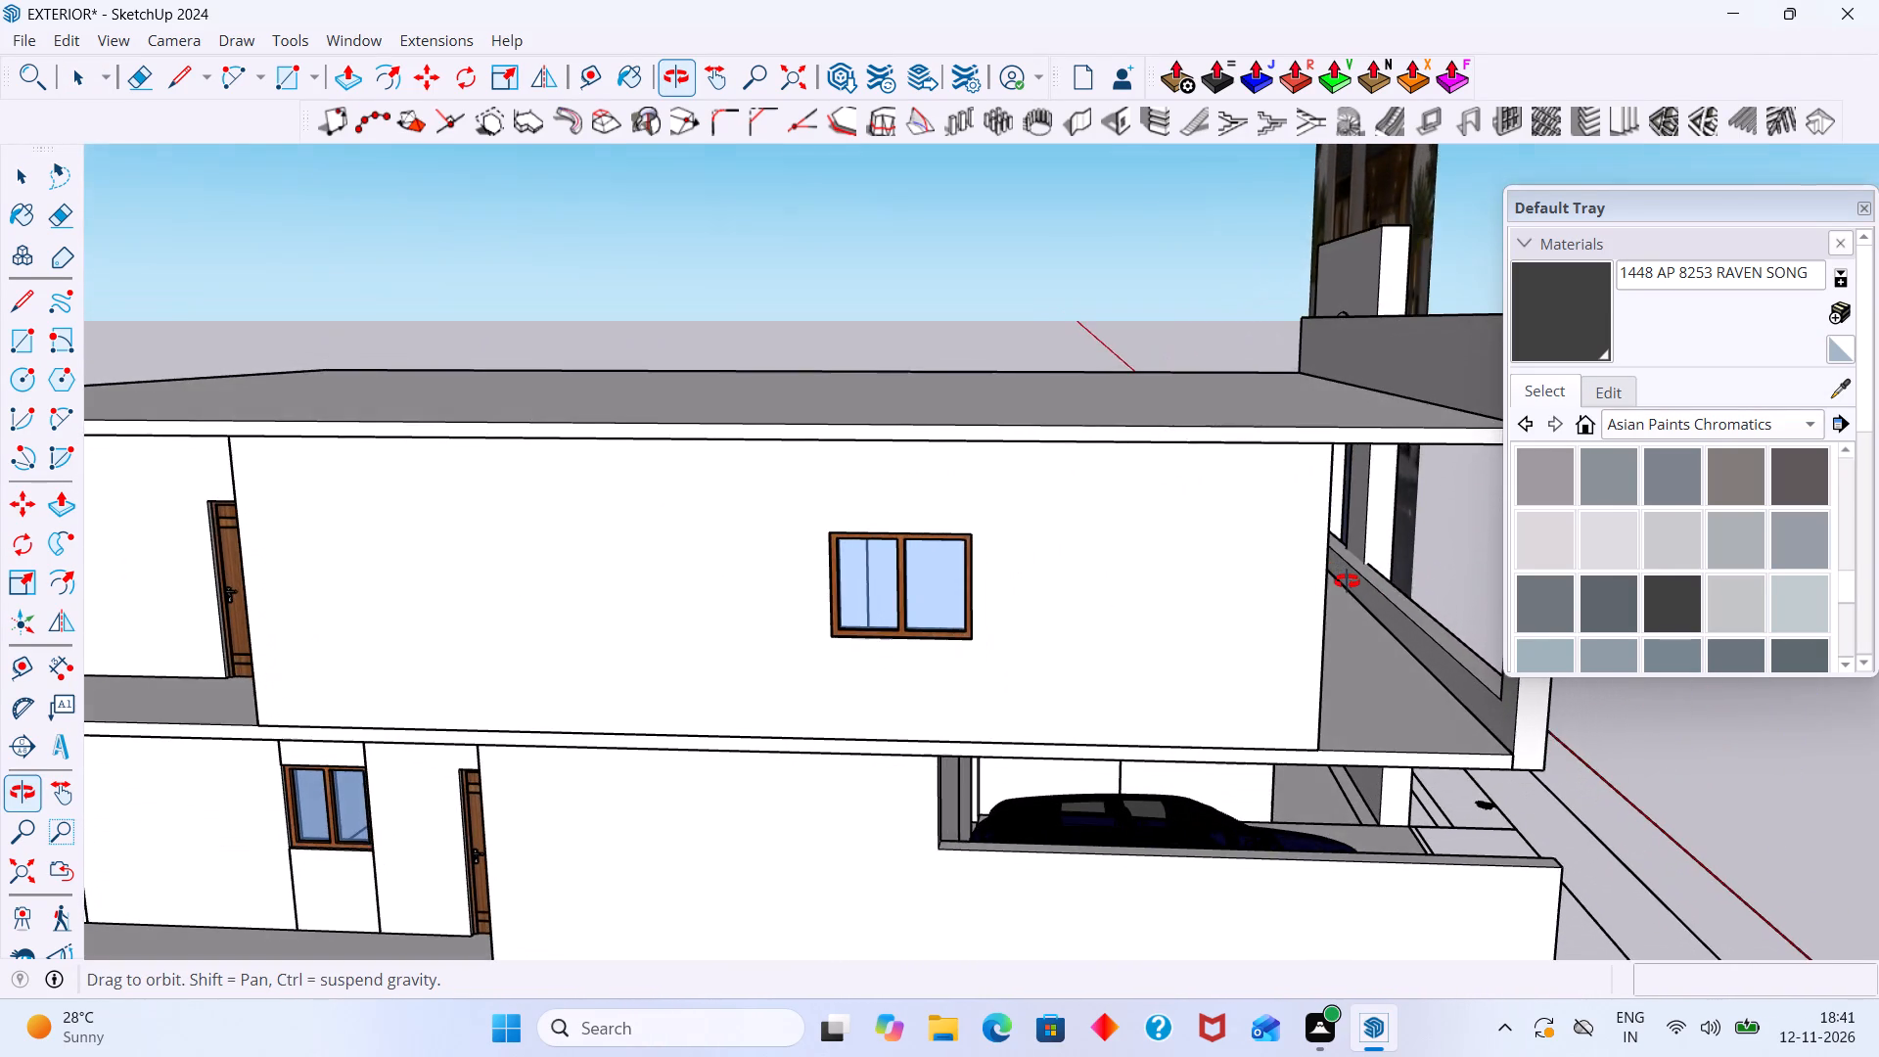
{"action": "middle_click_drag", "start_coordinate": [1347, 581], "coordinate": [1314, 542]}
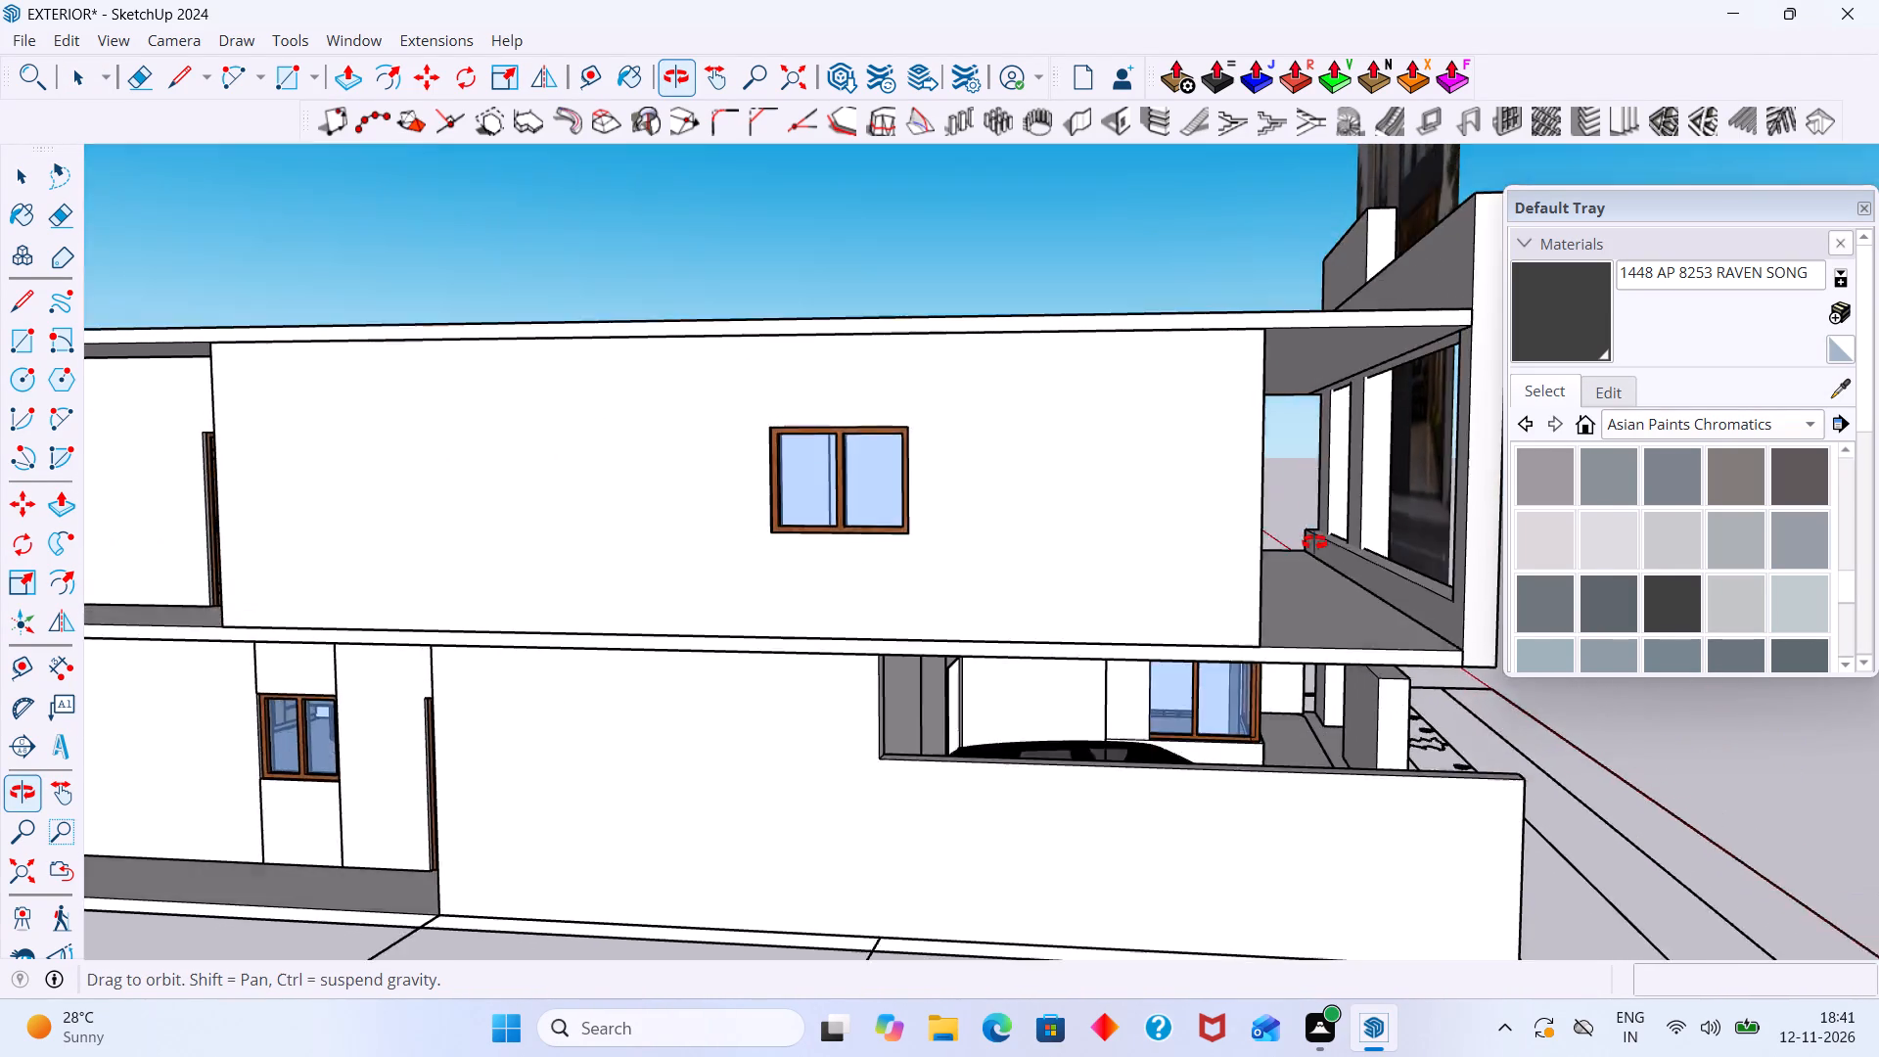
{"action": "middle_click_drag", "start_coordinate": [1314, 542], "coordinate": [1314, 609]}
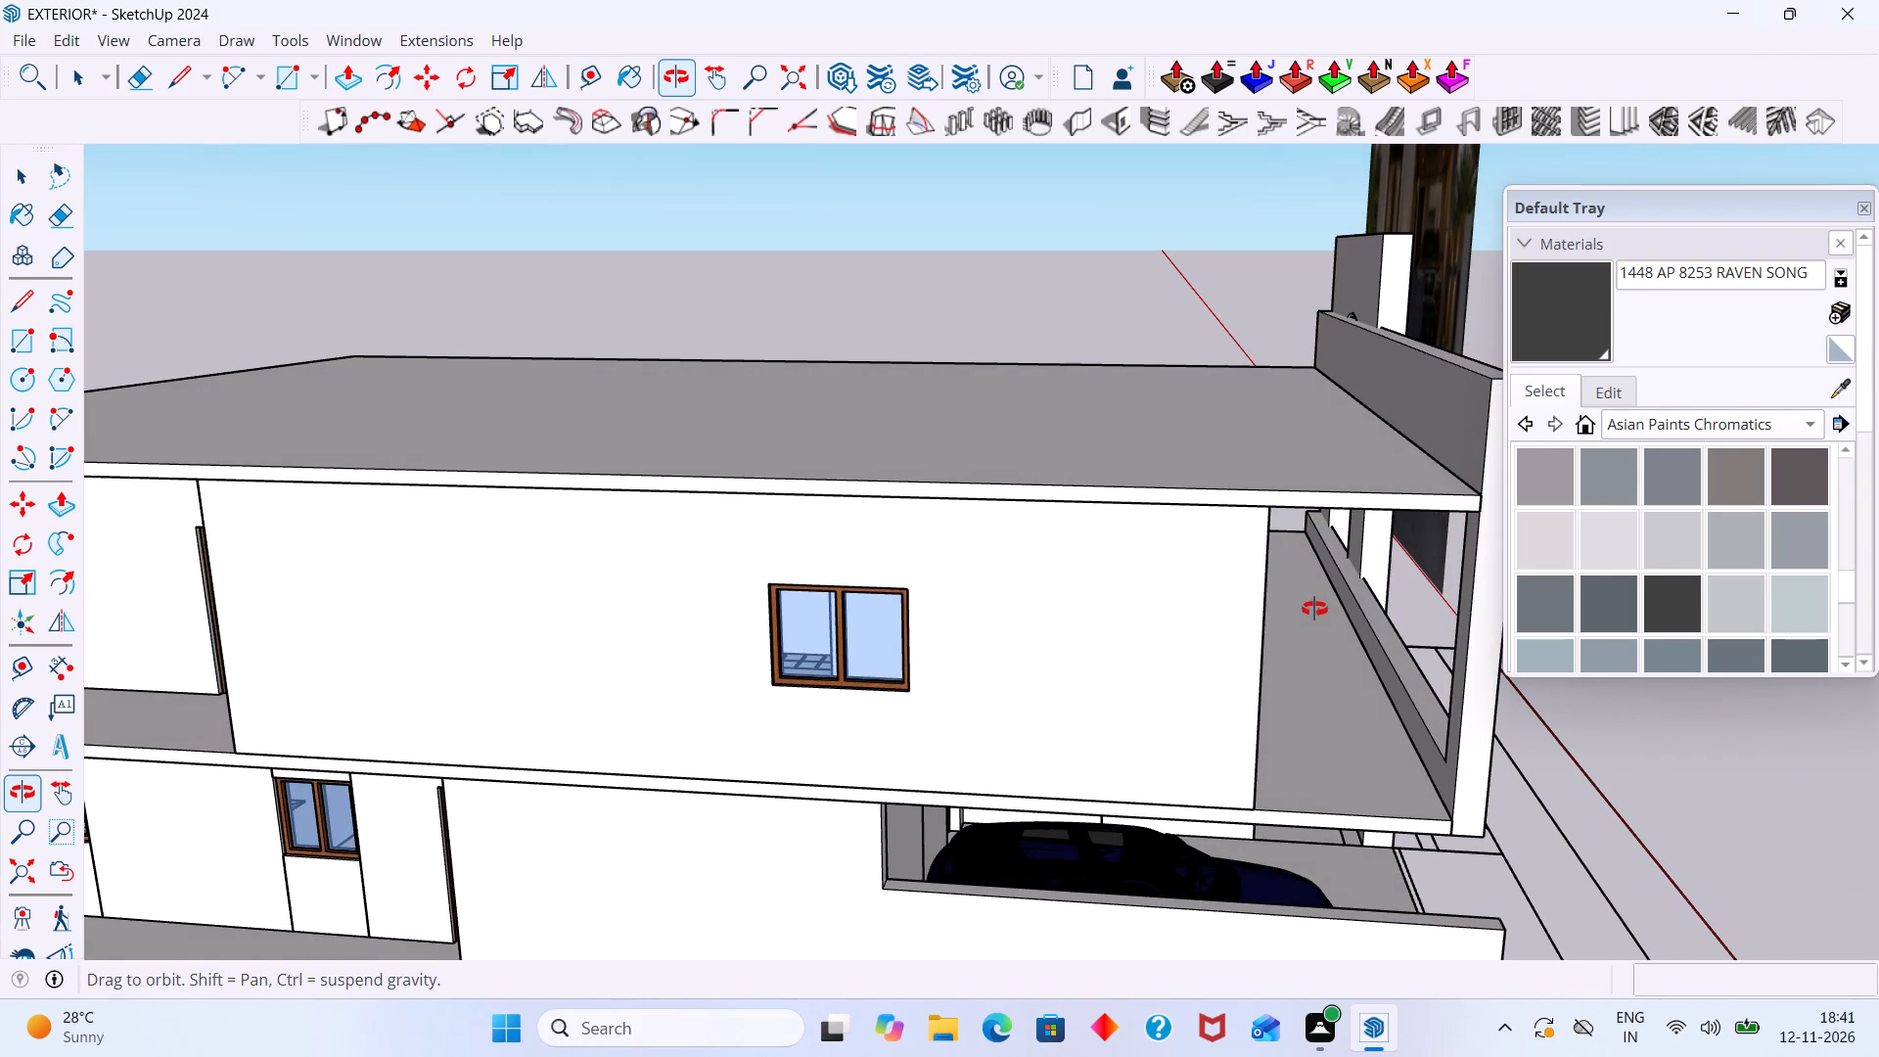
{"action": "middle_click_drag", "start_coordinate": [1314, 609], "coordinate": [1293, 572]}
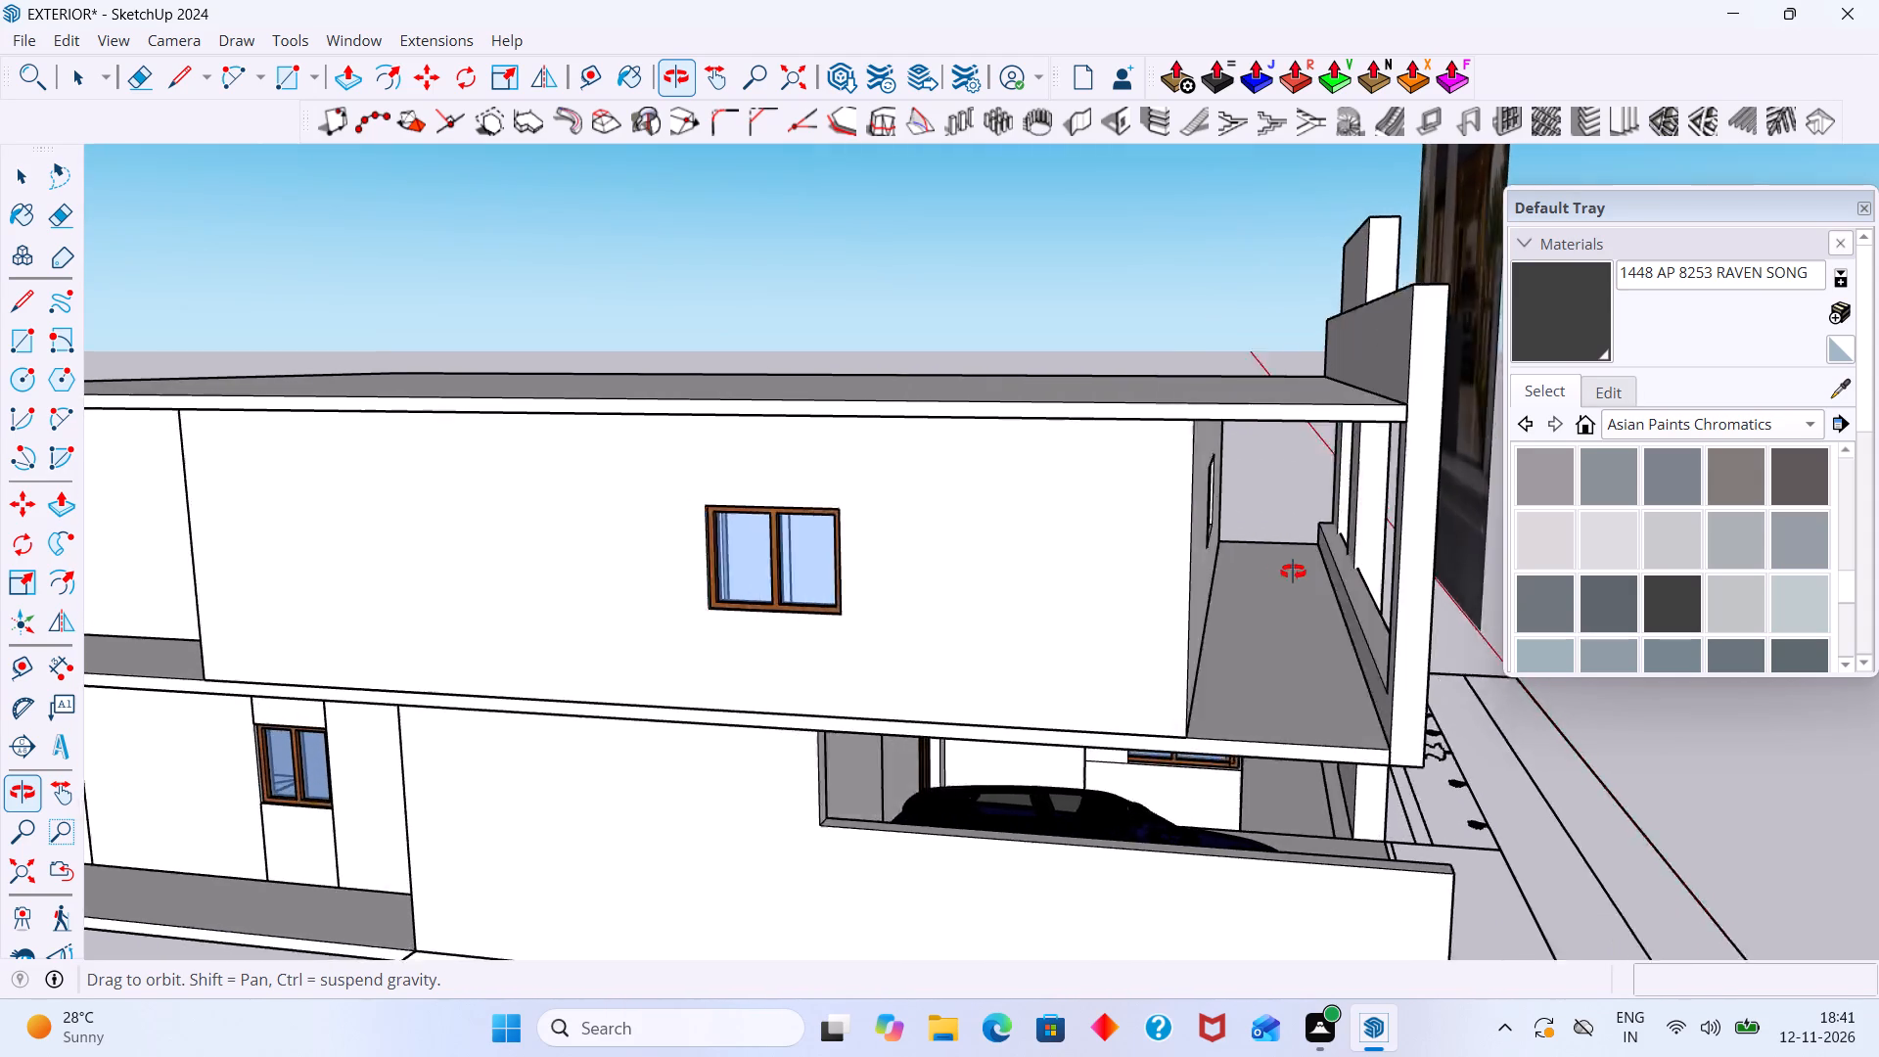
{"action": "middle_click_drag", "start_coordinate": [1293, 572], "coordinate": [1327, 584]}
{"action": "scroll", "coordinate": [1408, 624], "scroll_direction": "down", "scroll_amount": 3}
{"action": "middle_click_drag", "start_coordinate": [1410, 627], "coordinate": [1006, 610]}
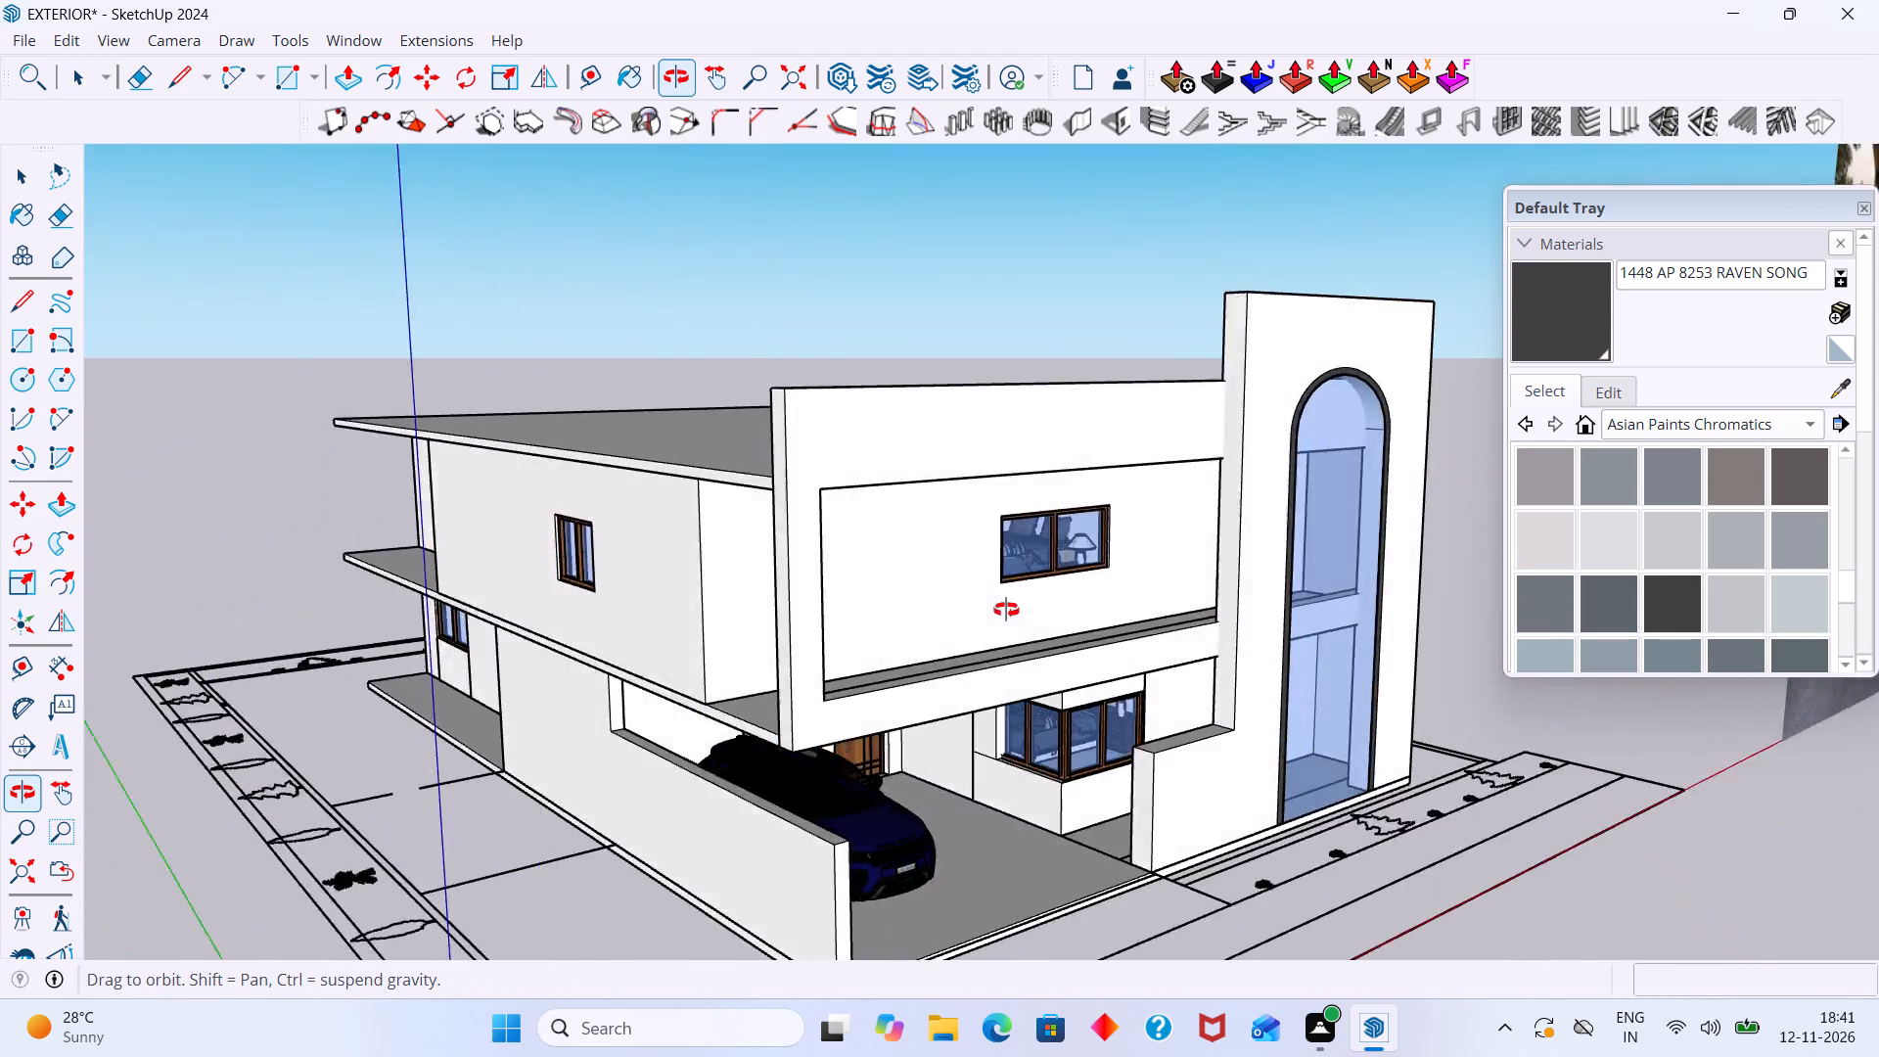
{"action": "middle_click_drag", "start_coordinate": [1006, 610], "coordinate": [771, 638]}
Examine the reference facade's balcony railings and arched tower, and compare them with the model's front.
{"action": "scroll", "coordinate": [886, 630], "scroll_direction": "down", "scroll_amount": 17}
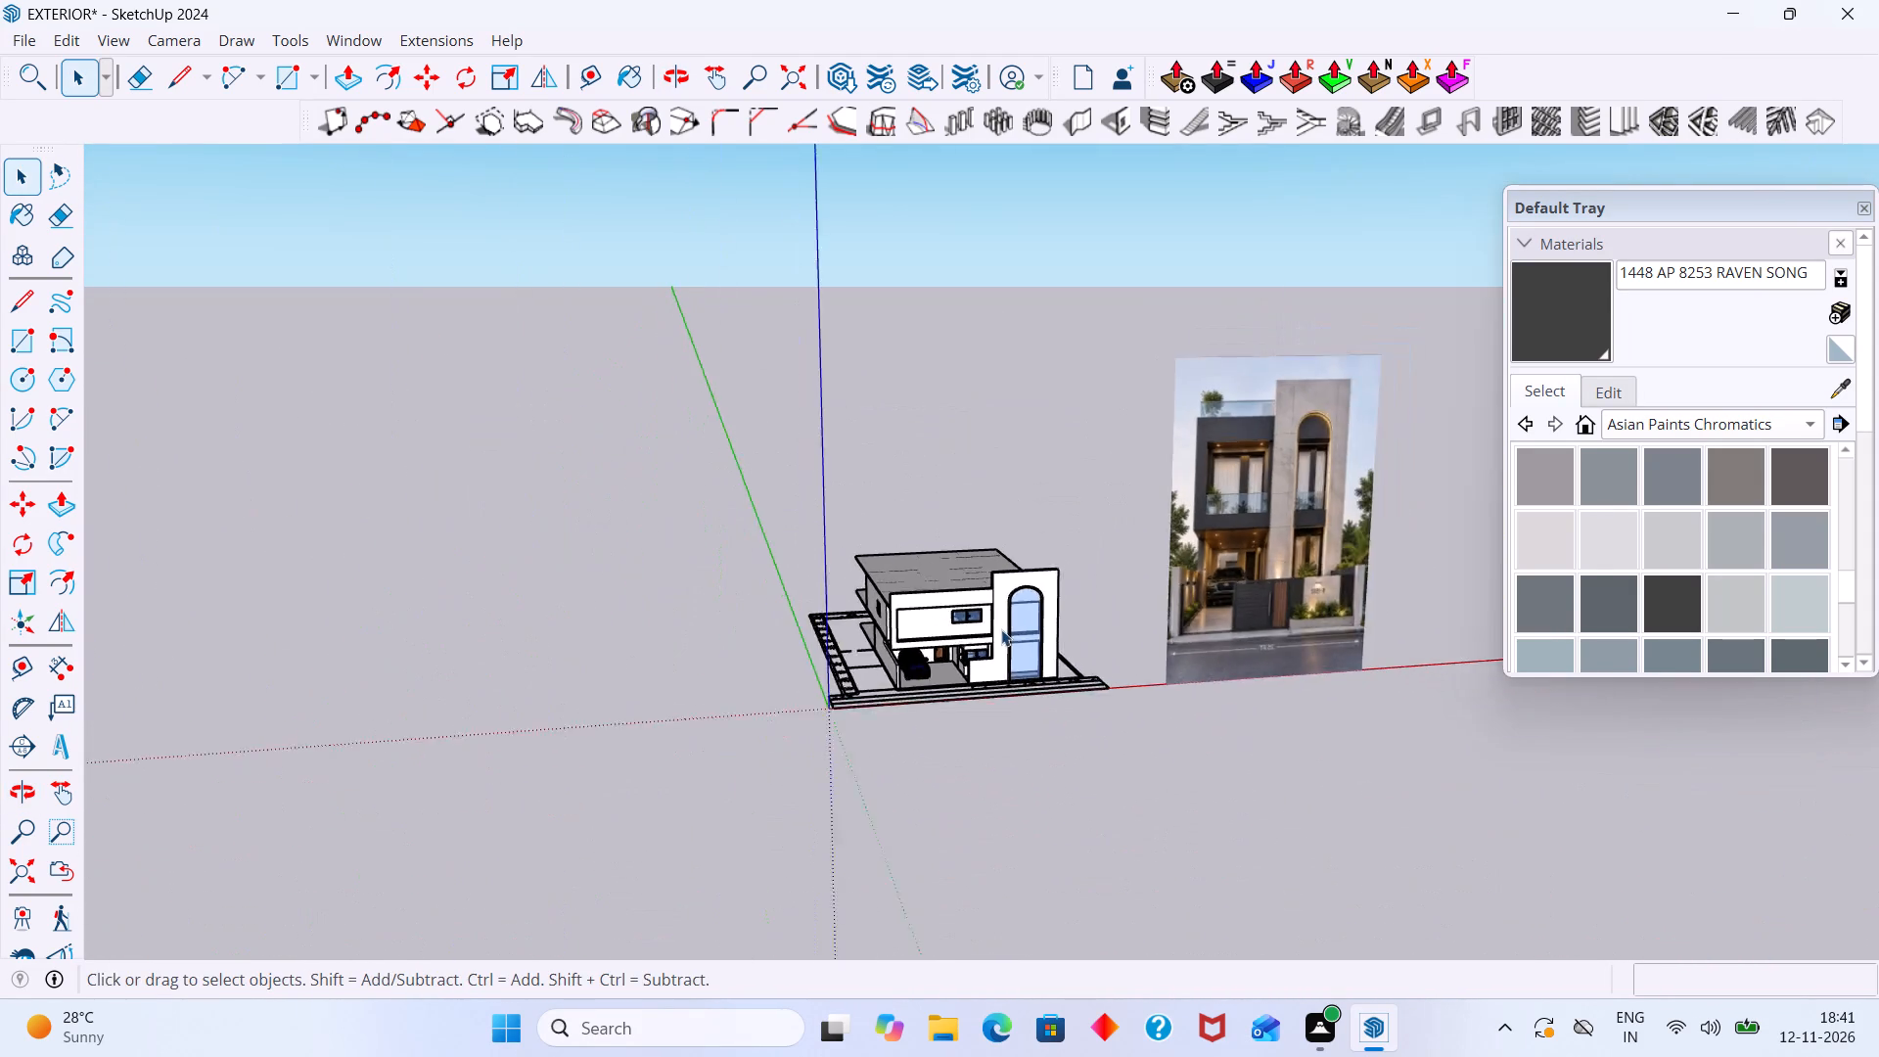
{"action": "scroll", "coordinate": [1001, 629], "scroll_direction": "down", "scroll_amount": 3}
{"action": "scroll", "coordinate": [1380, 538], "scroll_direction": "up", "scroll_amount": 20}
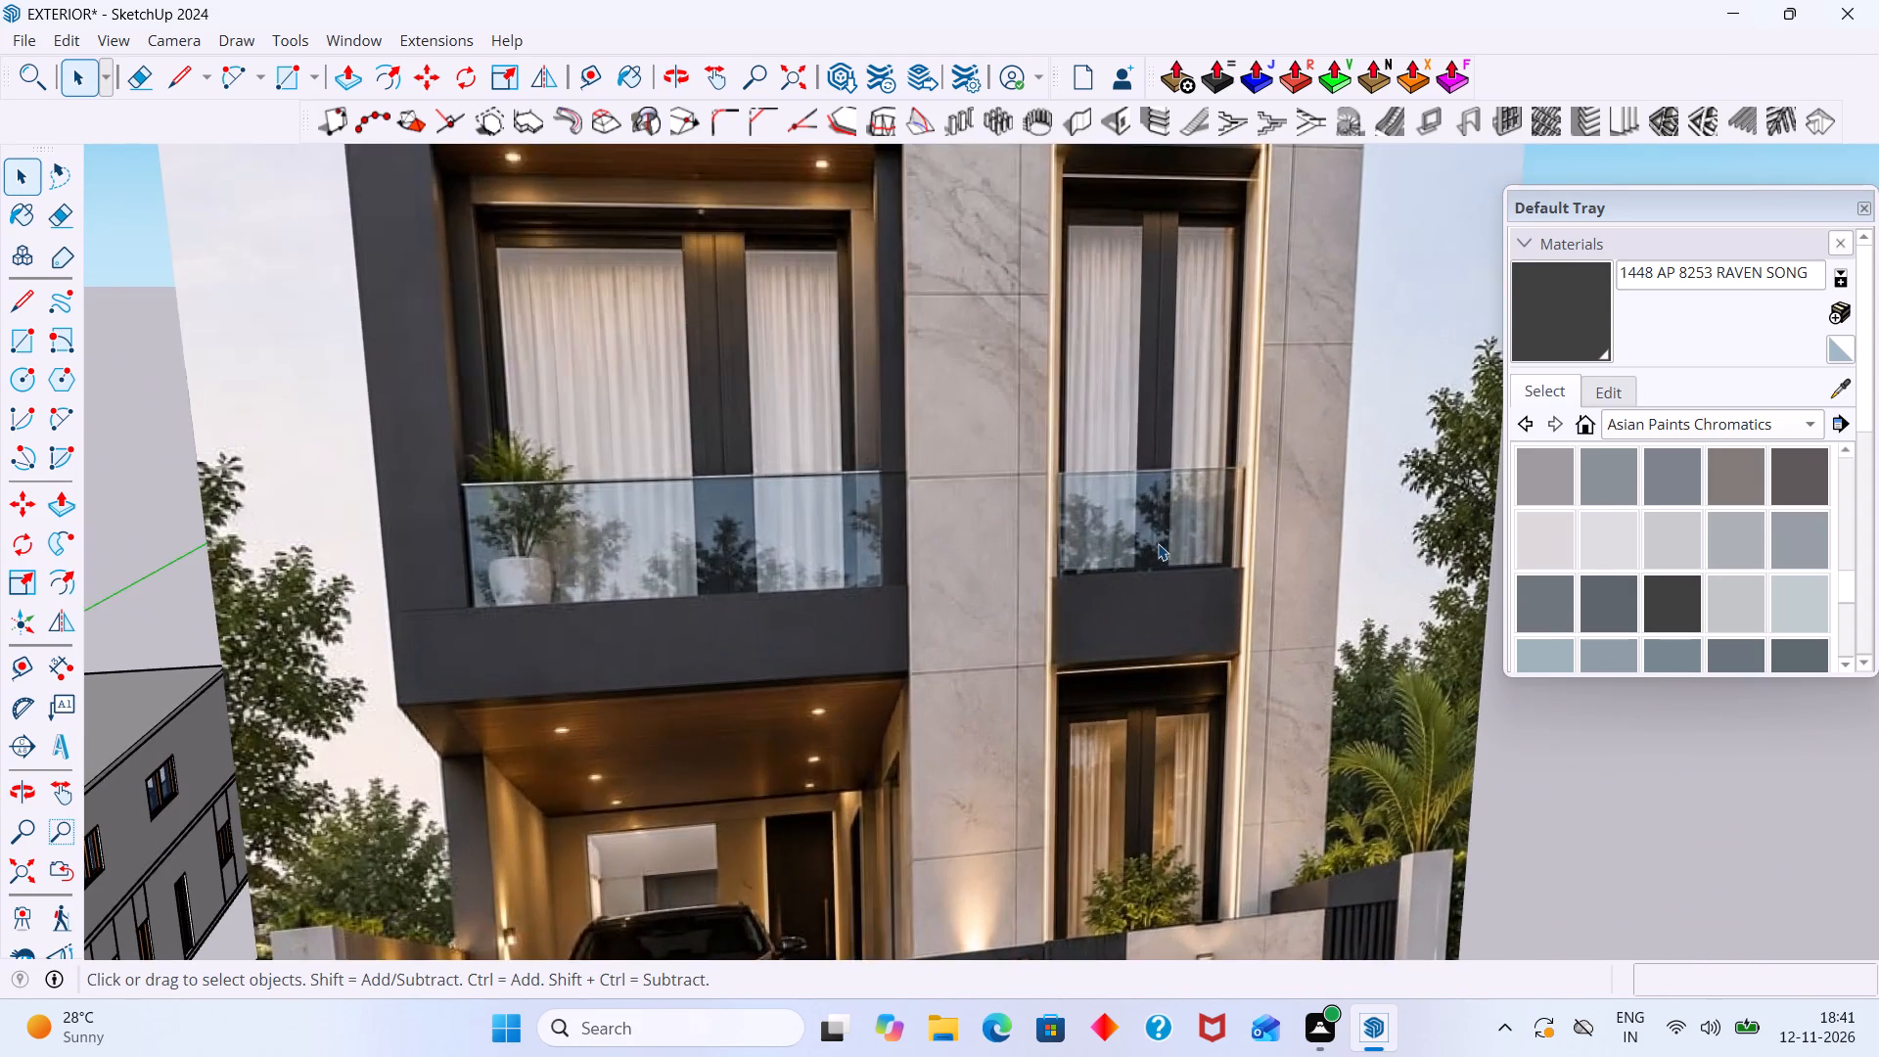
{"action": "scroll", "coordinate": [1158, 543], "scroll_direction": "up", "scroll_amount": 2}
{"action": "scroll", "coordinate": [1158, 543], "scroll_direction": "down", "scroll_amount": 17}
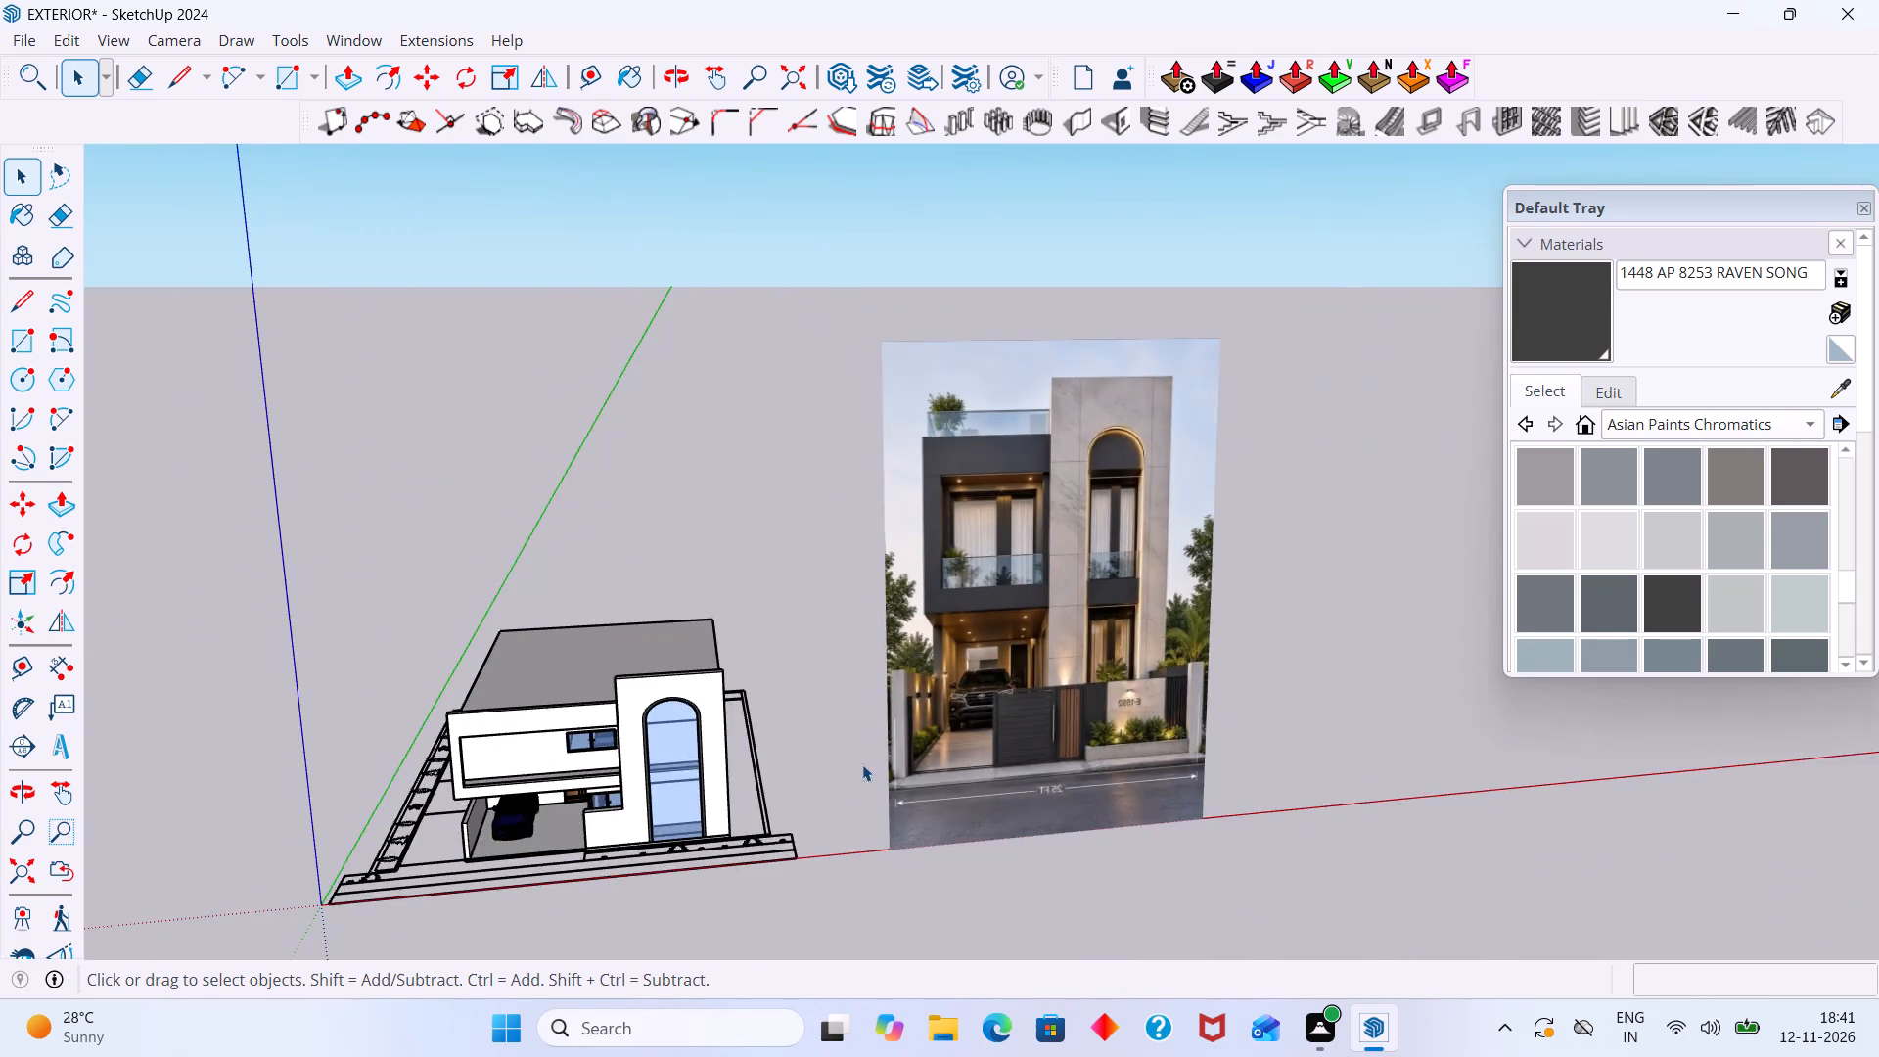
{"action": "scroll", "coordinate": [862, 764], "scroll_direction": "down", "scroll_amount": 1}
{"action": "middle_click_drag", "start_coordinate": [687, 805], "coordinate": [793, 713]}
{"action": "scroll", "coordinate": [649, 760], "scroll_direction": "up", "scroll_amount": 4}
{"action": "middle_click_drag", "start_coordinate": [627, 767], "coordinate": [419, 822]}
{"action": "scroll", "coordinate": [477, 772], "scroll_direction": "down", "scroll_amount": 2}
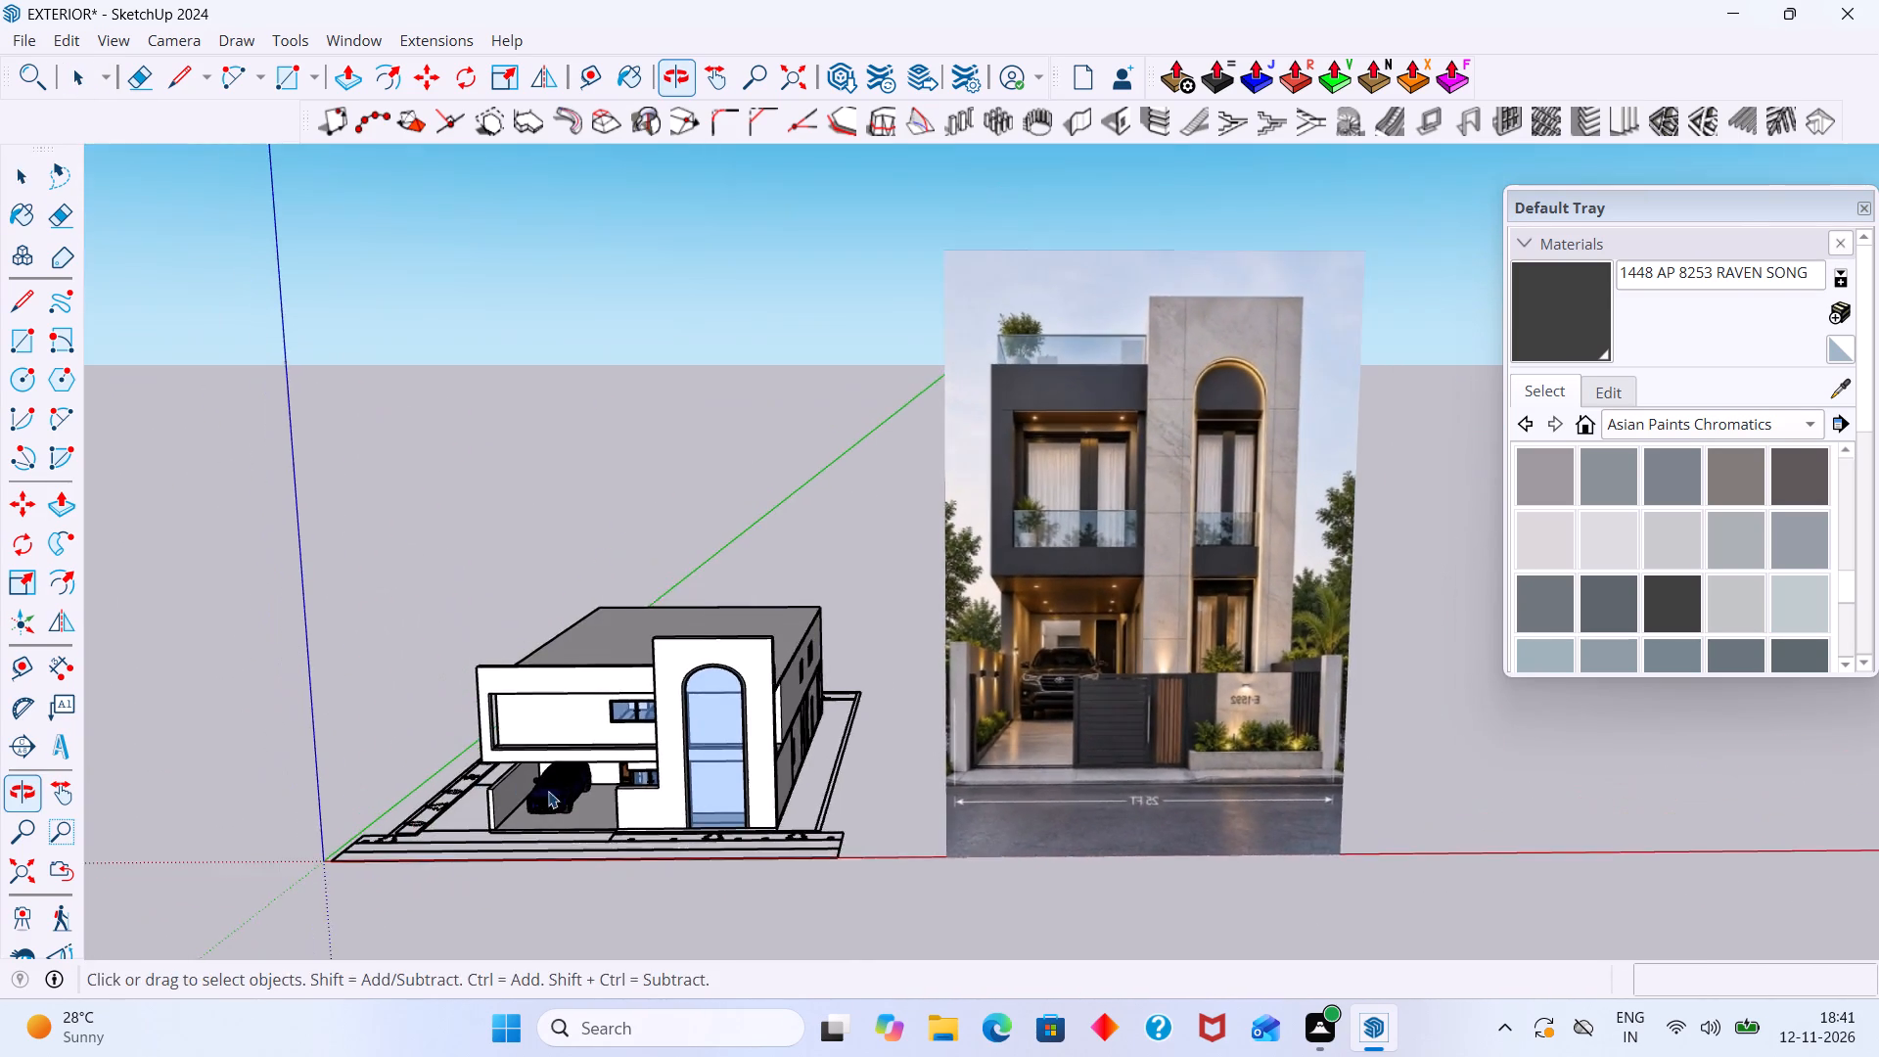
{"action": "middle_click_drag", "start_coordinate": [521, 780], "coordinate": [362, 830]}
{"action": "scroll", "coordinate": [440, 724], "scroll_direction": "up", "scroll_amount": 10}
{"action": "middle_click_drag", "start_coordinate": [534, 696], "coordinate": [751, 715]}
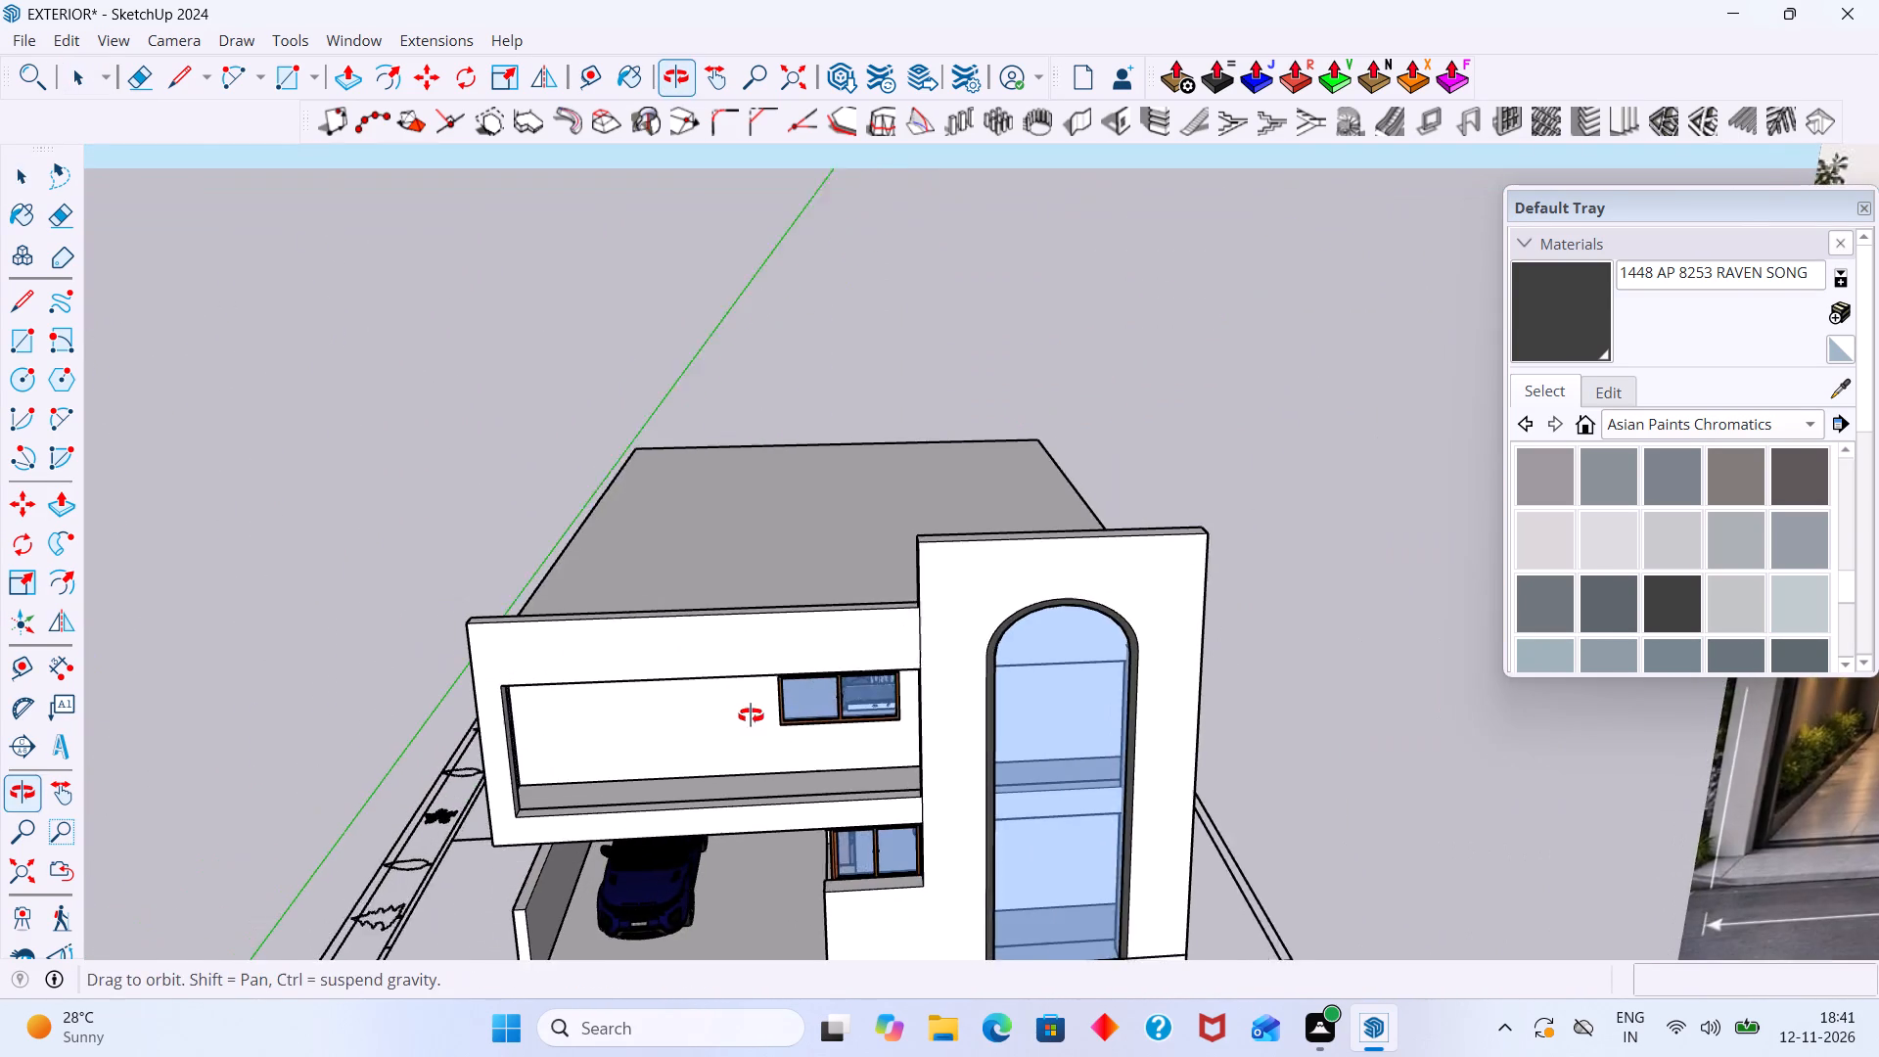
{"action": "middle_click_drag", "start_coordinate": [751, 715], "coordinate": [757, 715]}
{"action": "scroll", "coordinate": [730, 715], "scroll_direction": "down", "scroll_amount": 2}
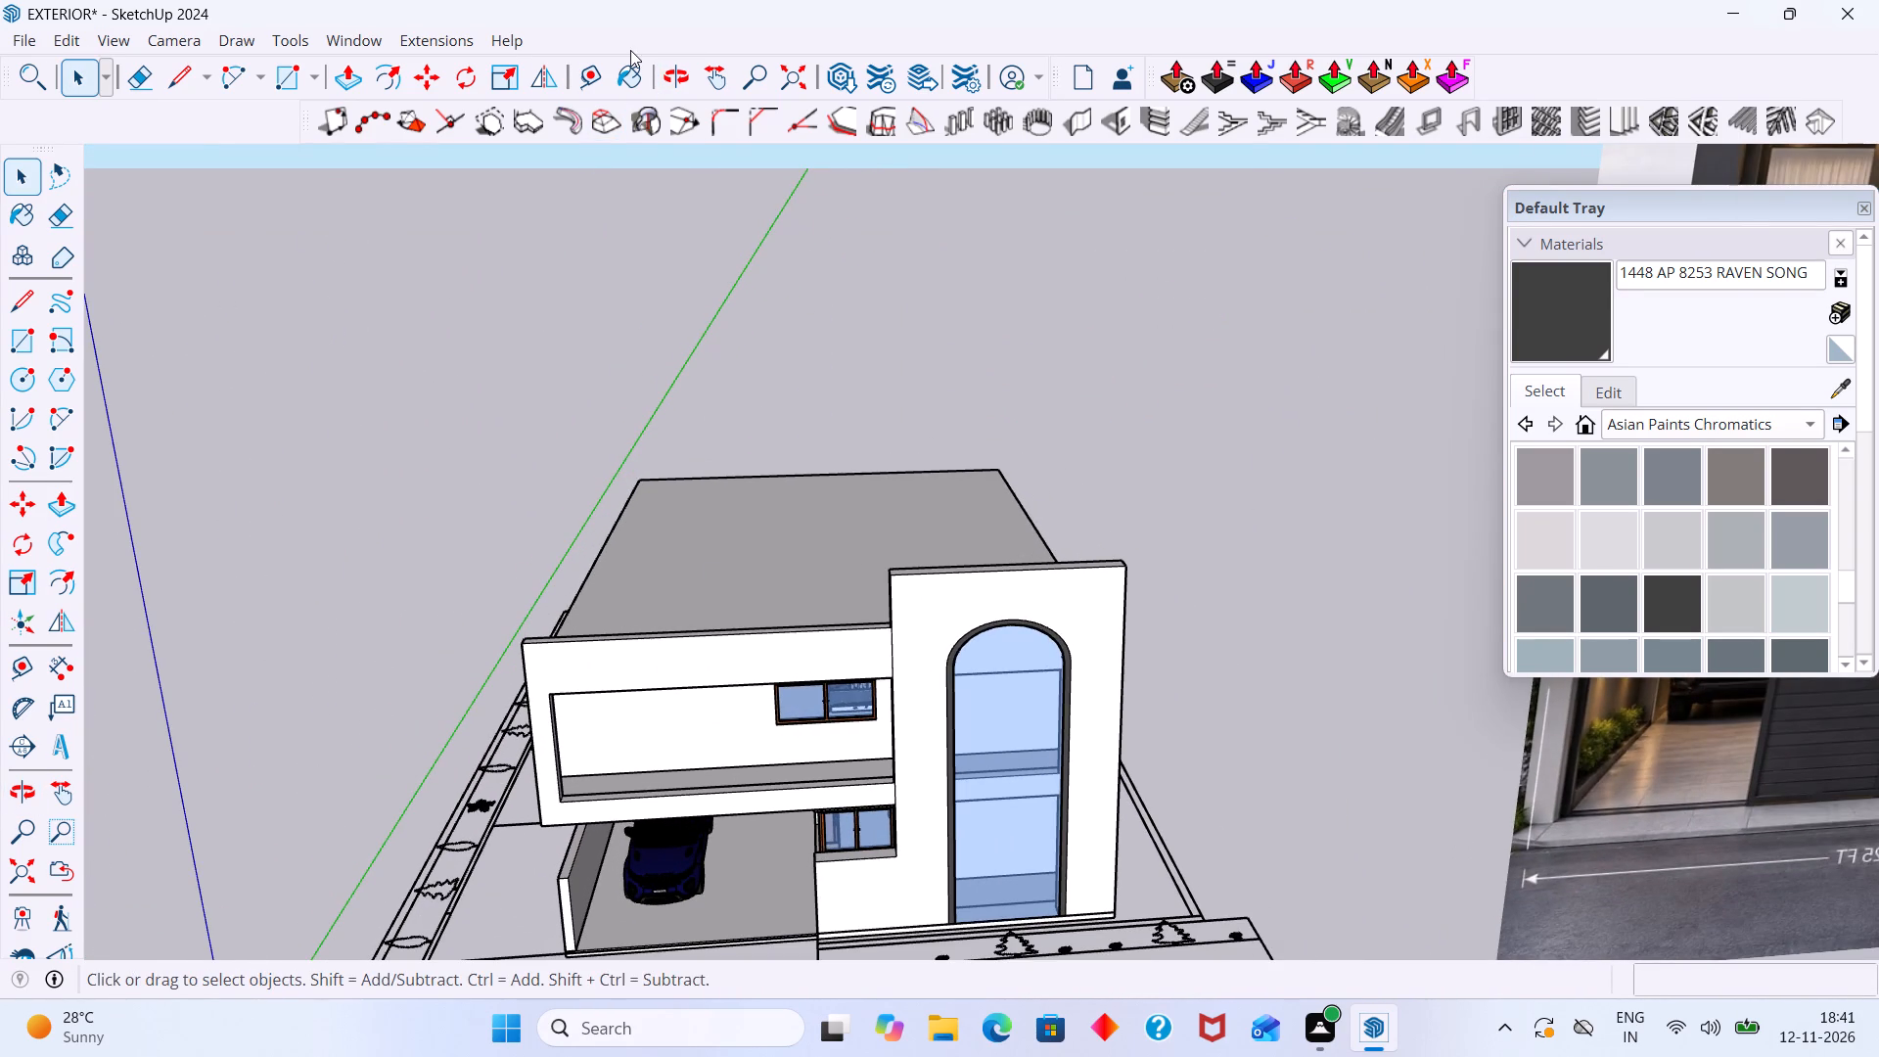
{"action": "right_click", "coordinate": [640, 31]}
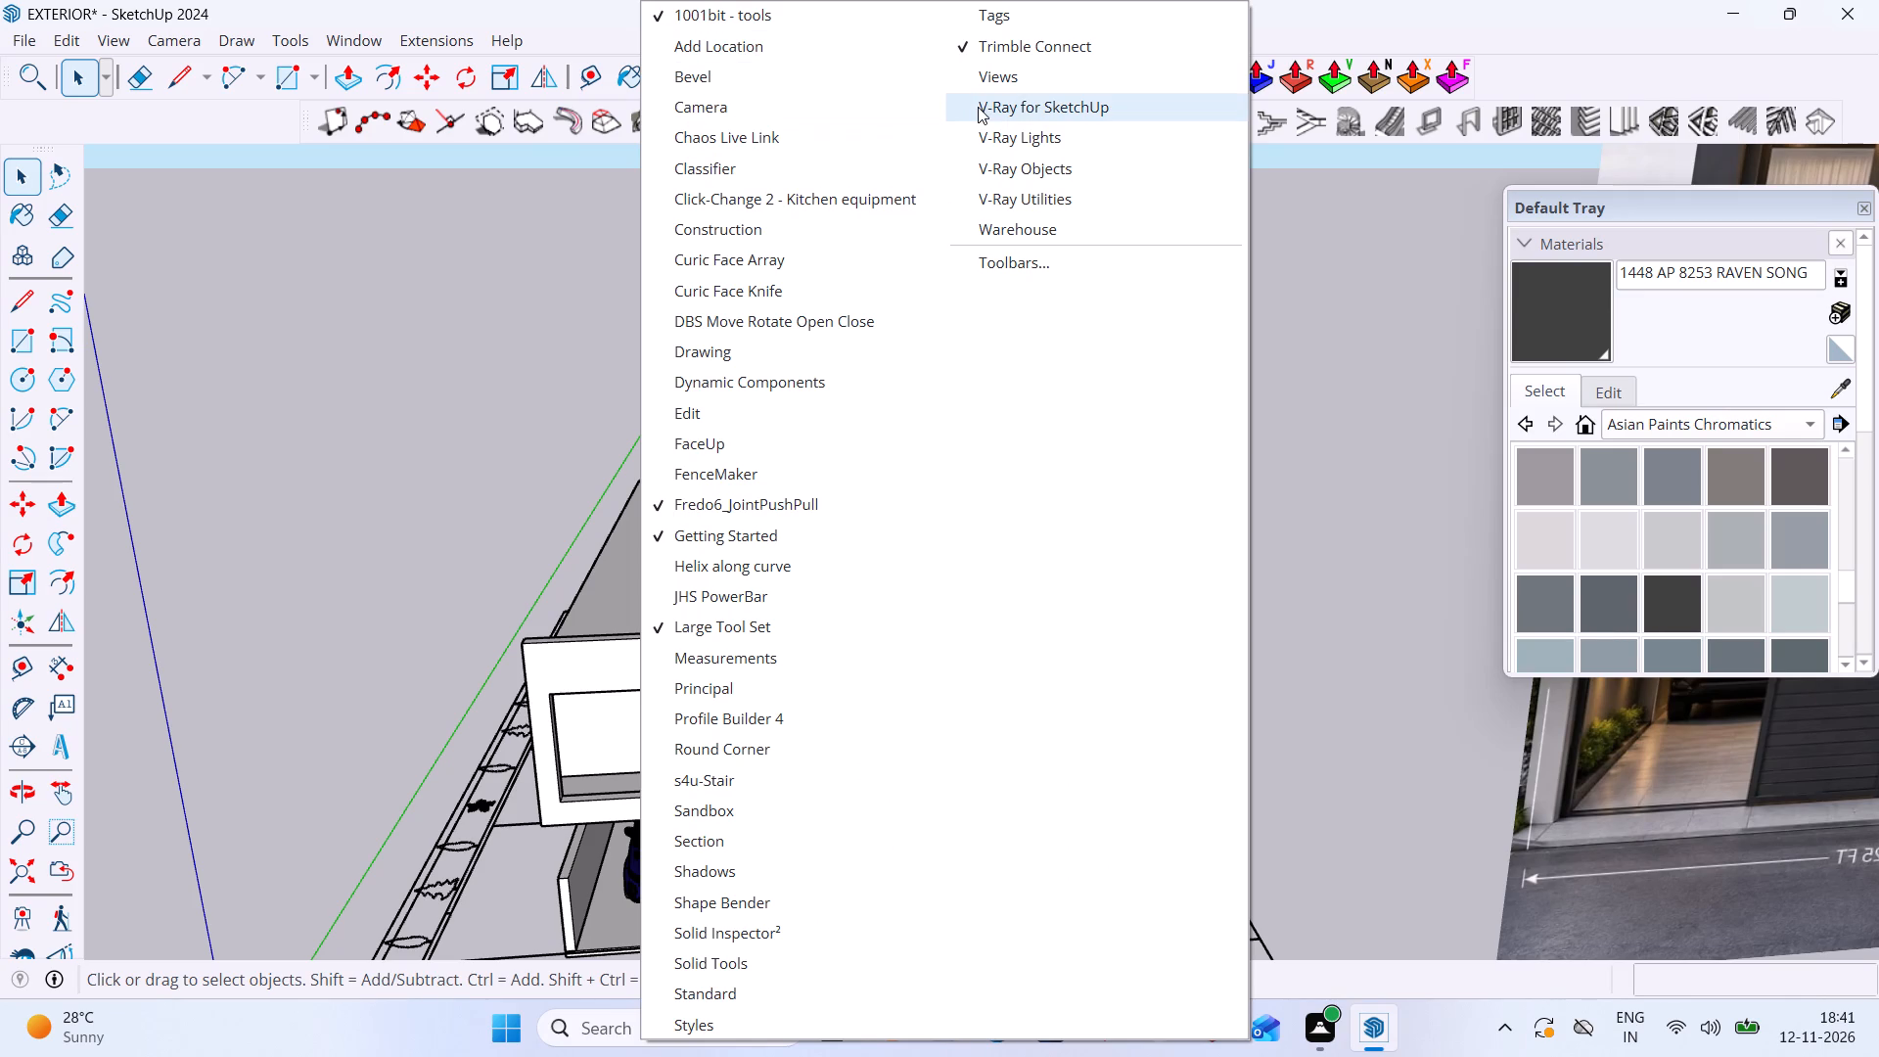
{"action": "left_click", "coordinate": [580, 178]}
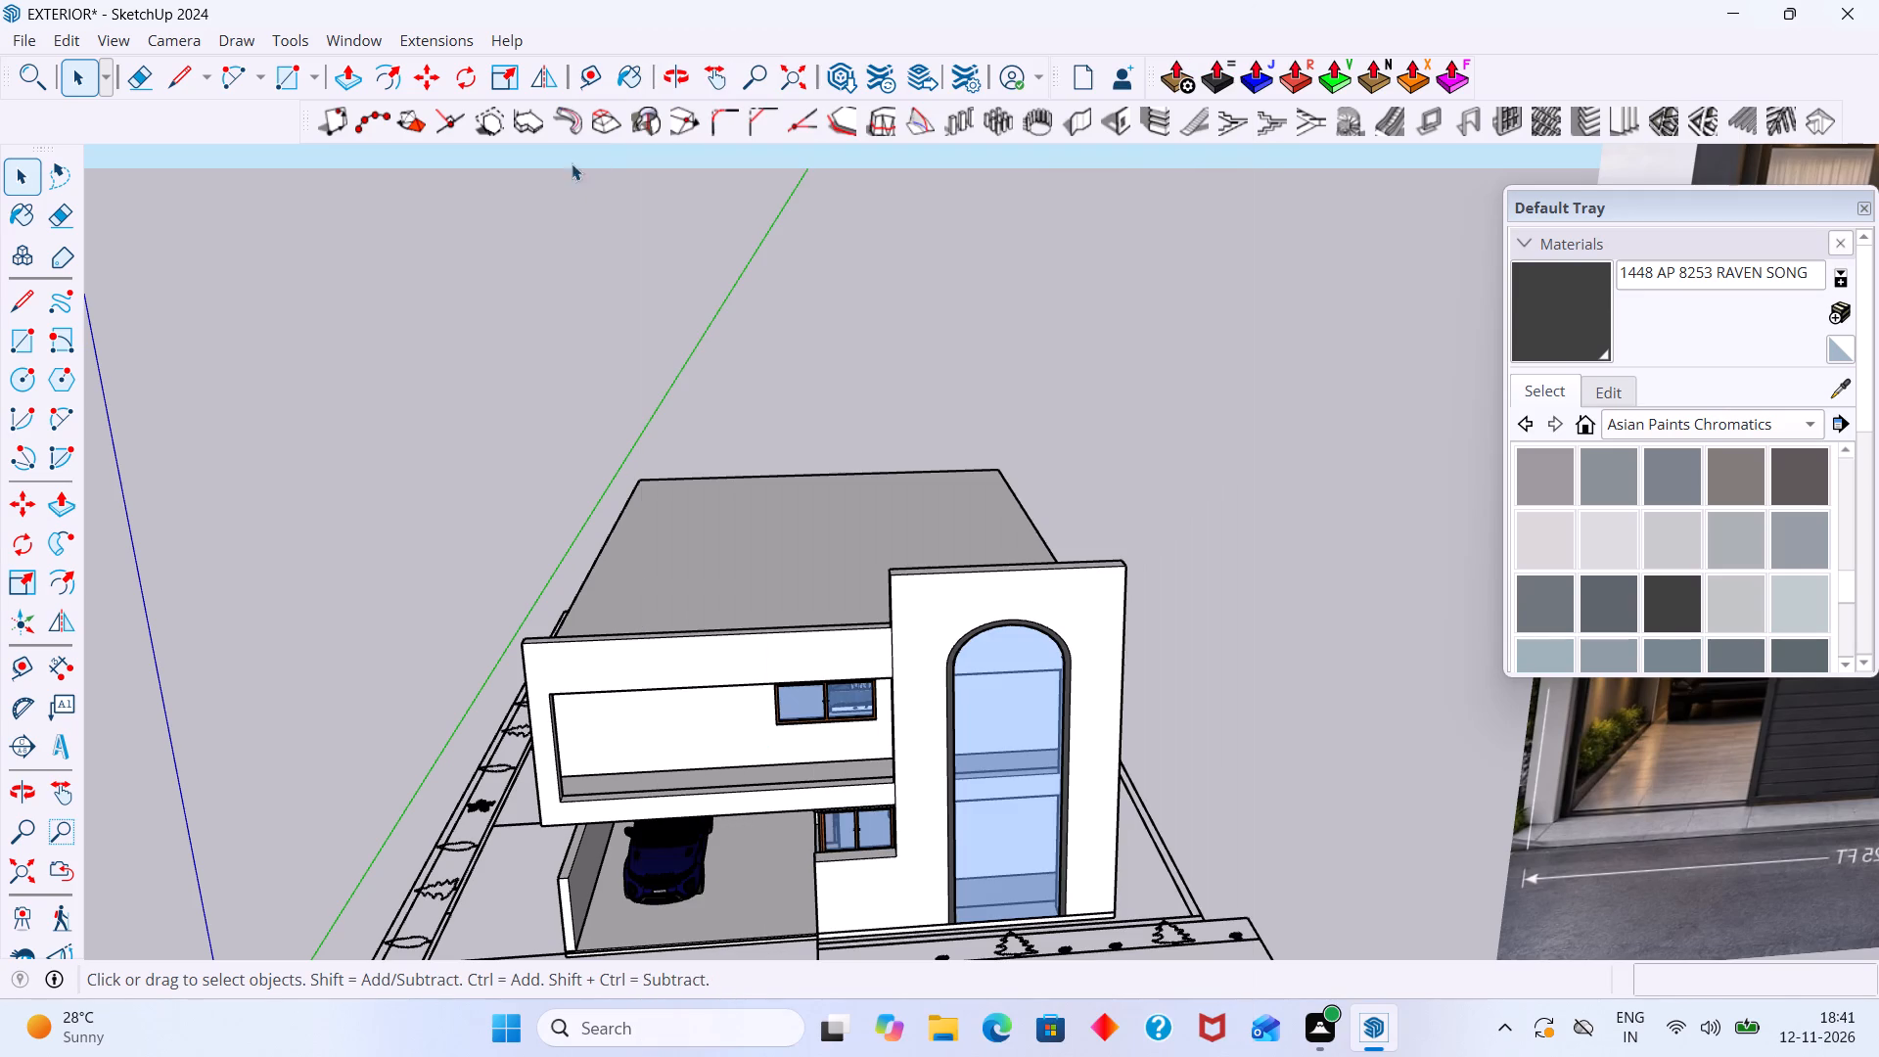
Start a MajRail railing and set its first pole at the outer front corner of the upper-floor balcony ledge.
{"action": "left_click", "coordinate": [414, 34]}
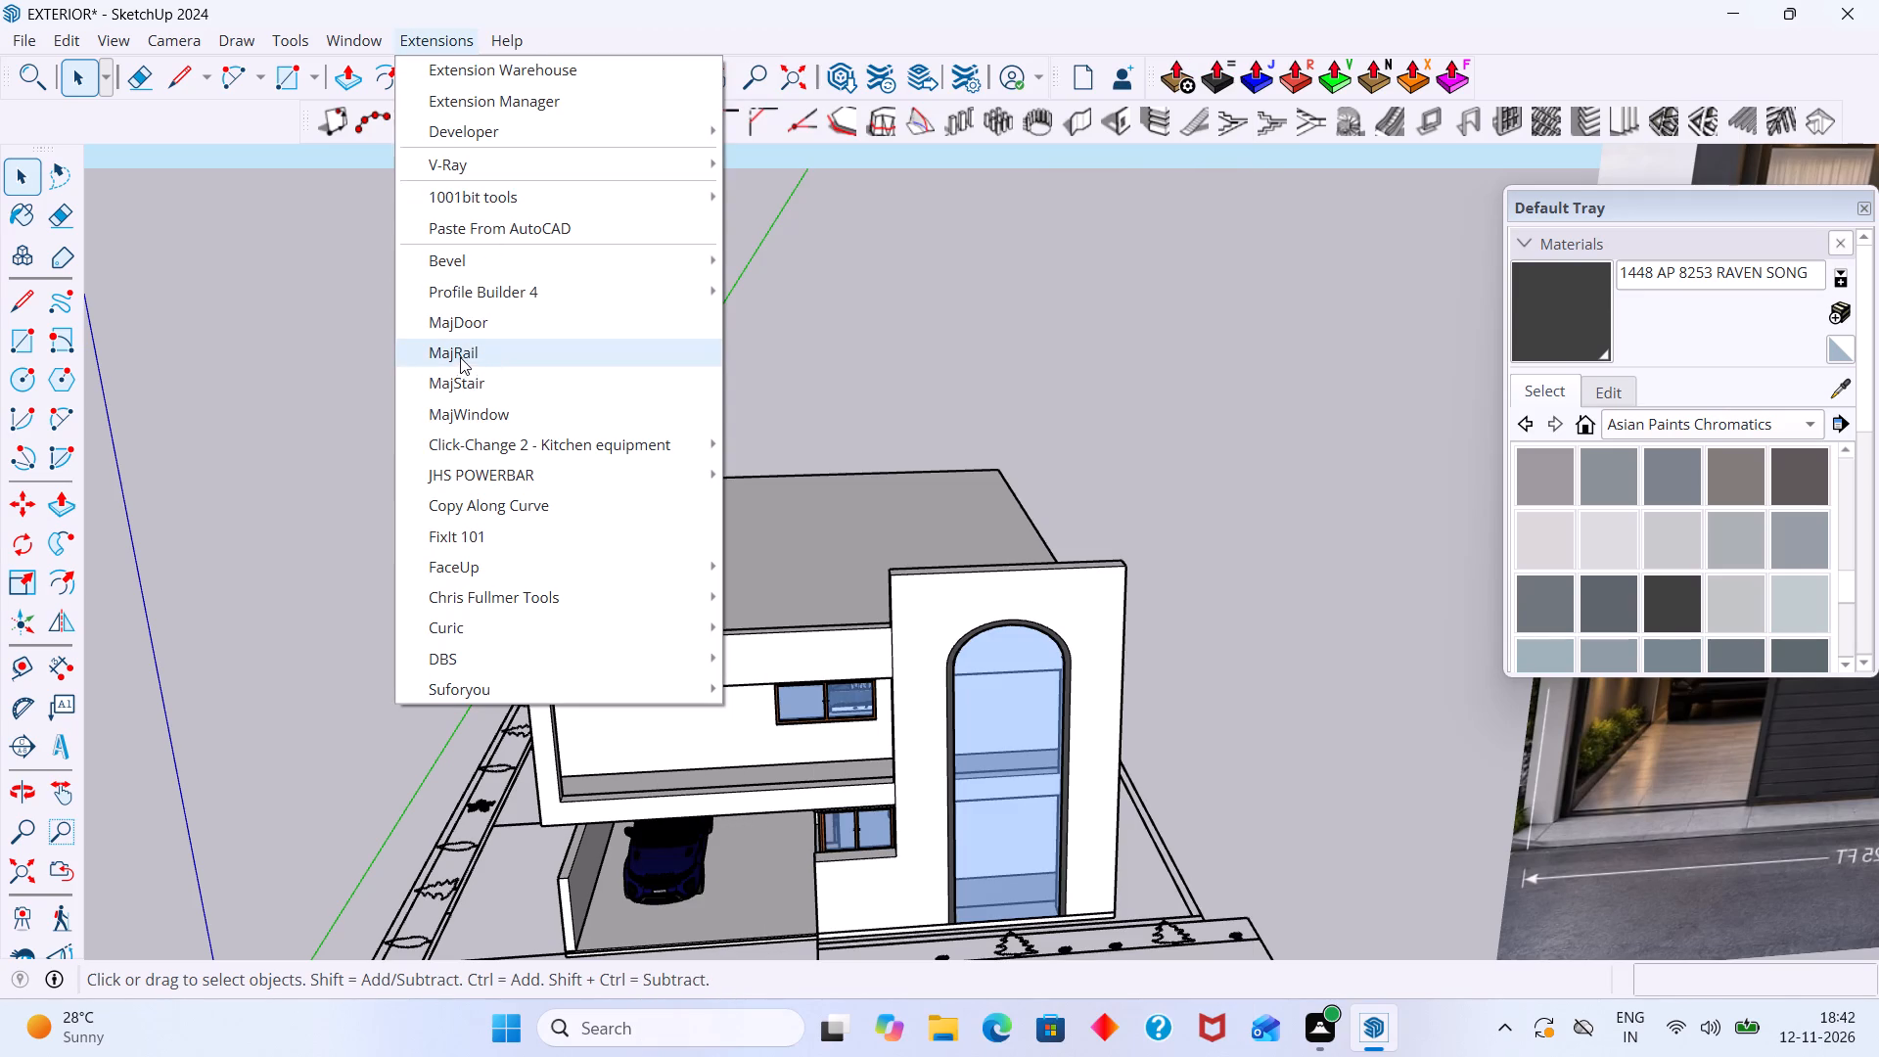
{"action": "left_click", "coordinate": [460, 357]}
{"action": "left_click", "coordinate": [447, 712]}
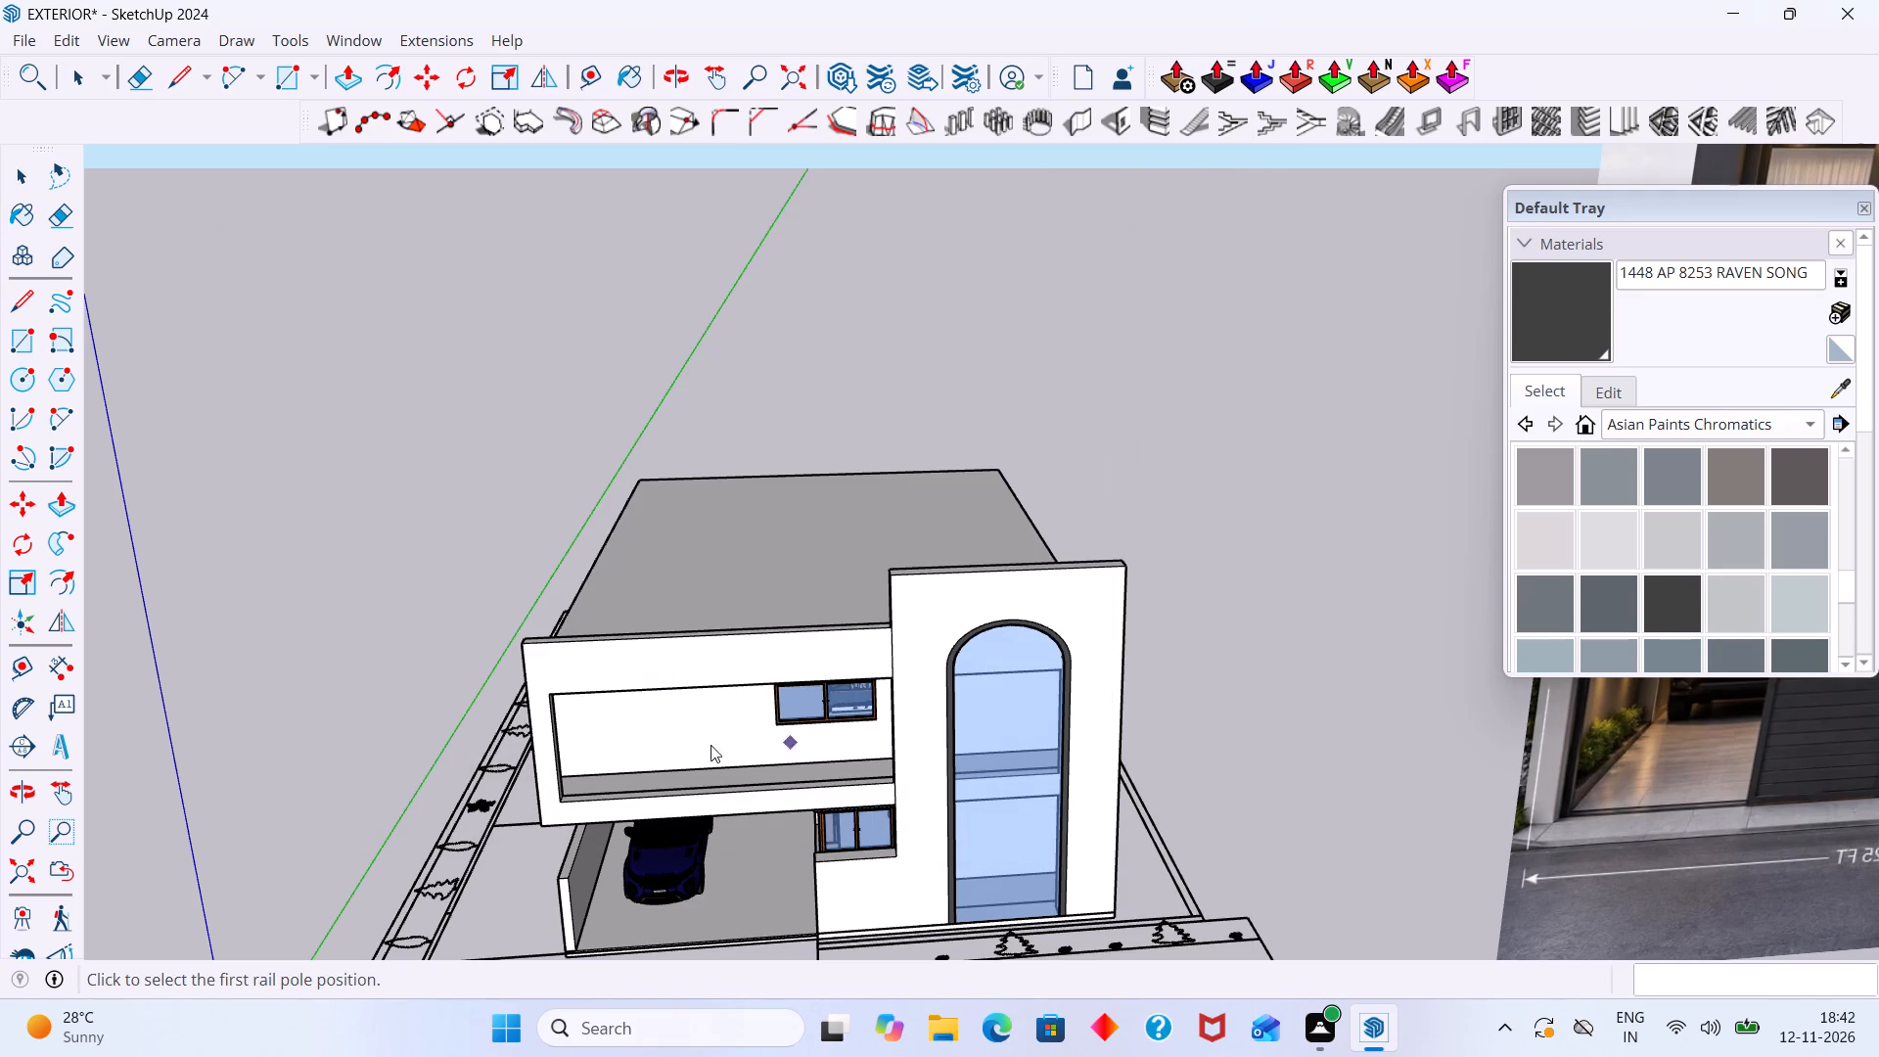
{"action": "middle_click_drag", "start_coordinate": [674, 756], "coordinate": [317, 760]}
{"action": "scroll", "coordinate": [427, 728], "scroll_direction": "down", "scroll_amount": 20}
{"action": "scroll", "coordinate": [427, 728], "scroll_direction": "down", "scroll_amount": 2}
{"action": "scroll", "coordinate": [656, 745], "scroll_direction": "down", "scroll_amount": 11}
{"action": "middle_click_drag", "start_coordinate": [624, 760], "coordinate": [422, 754]}
{"action": "scroll", "coordinate": [714, 689], "scroll_direction": "up", "scroll_amount": 8}
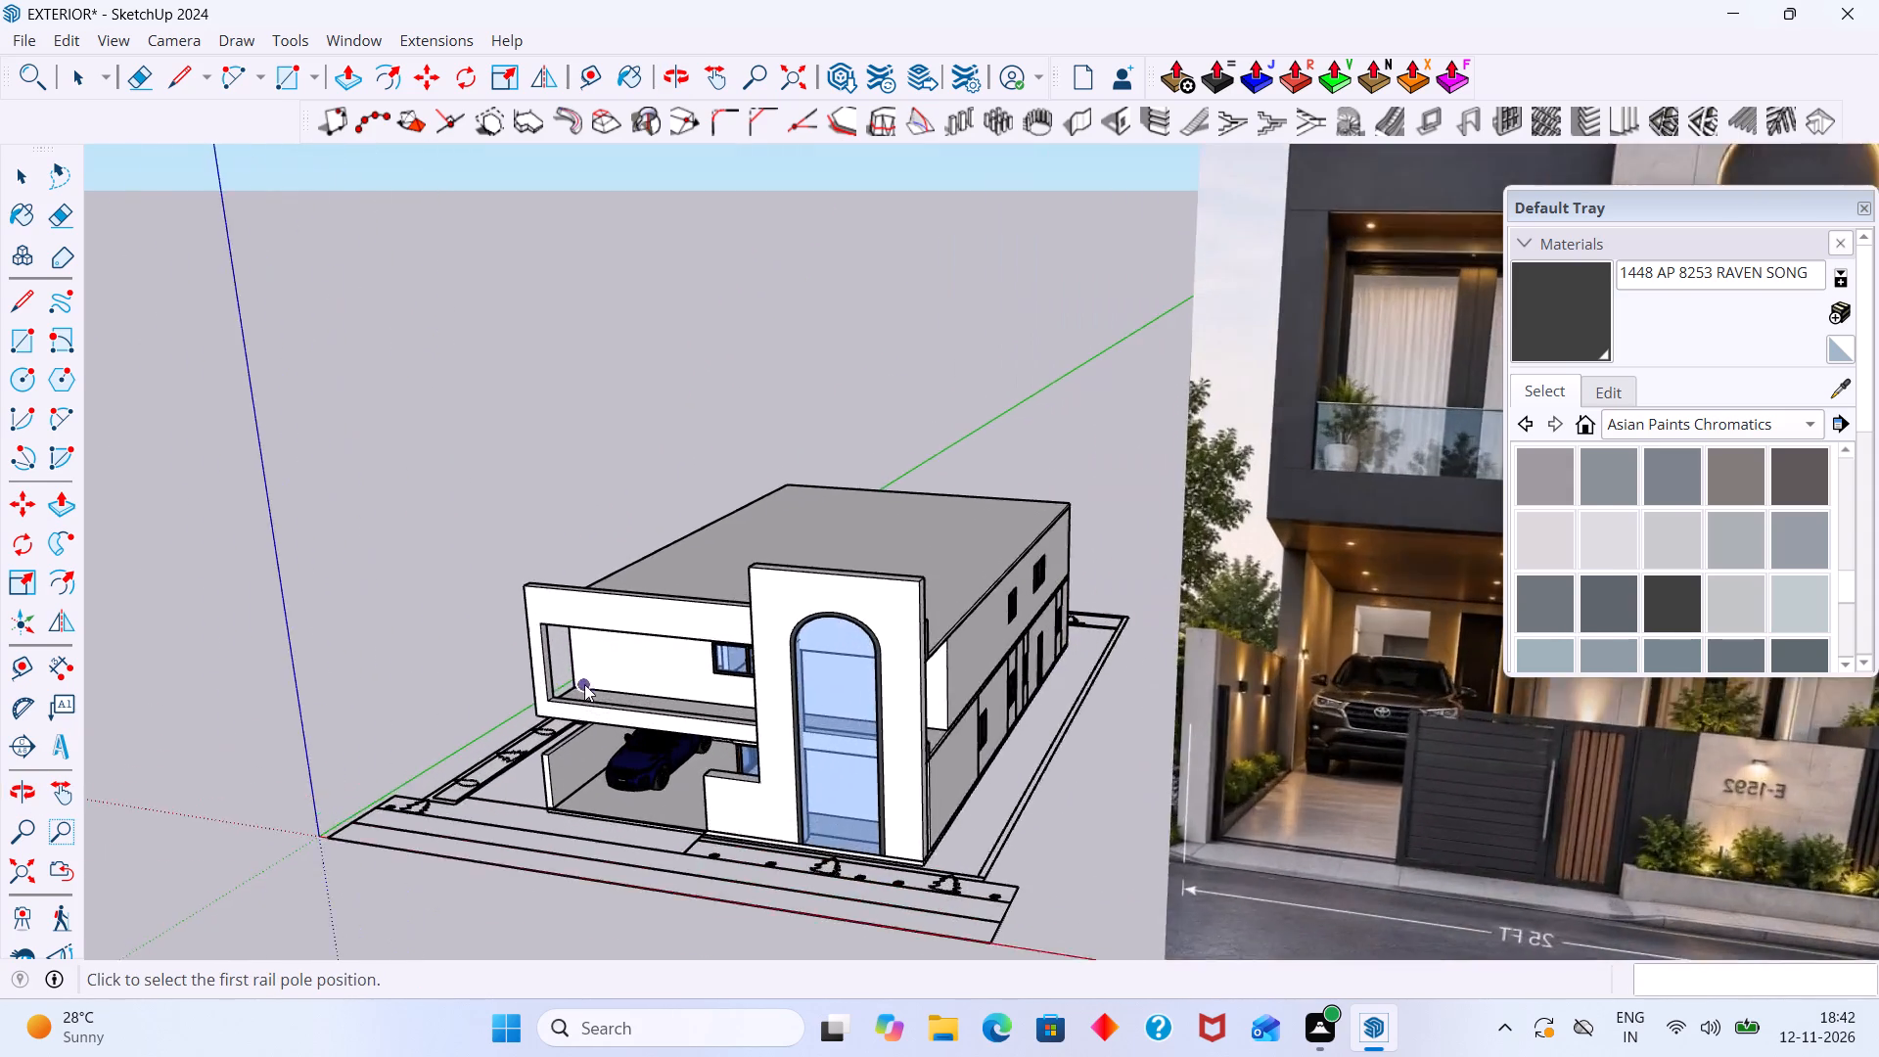
{"action": "scroll", "coordinate": [584, 684], "scroll_direction": "up", "scroll_amount": 16}
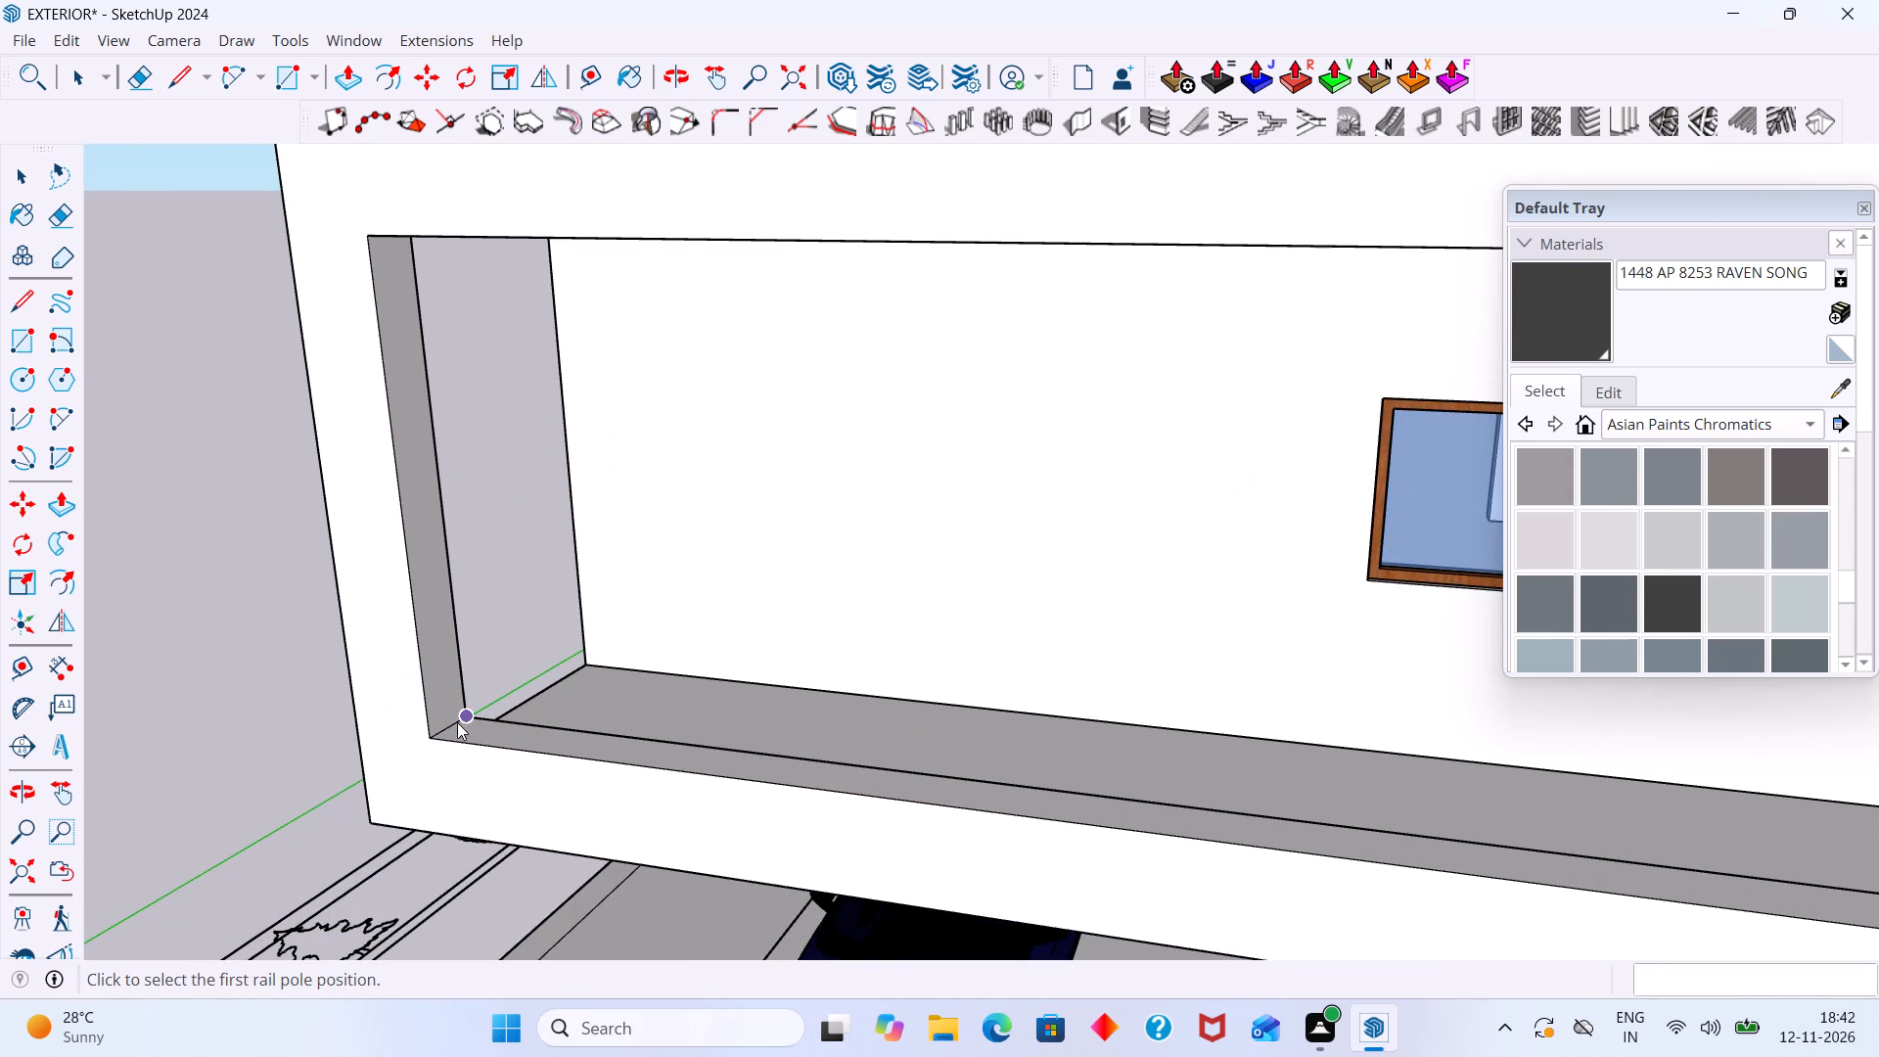
{"action": "scroll", "coordinate": [456, 726], "scroll_direction": "up", "scroll_amount": 2}
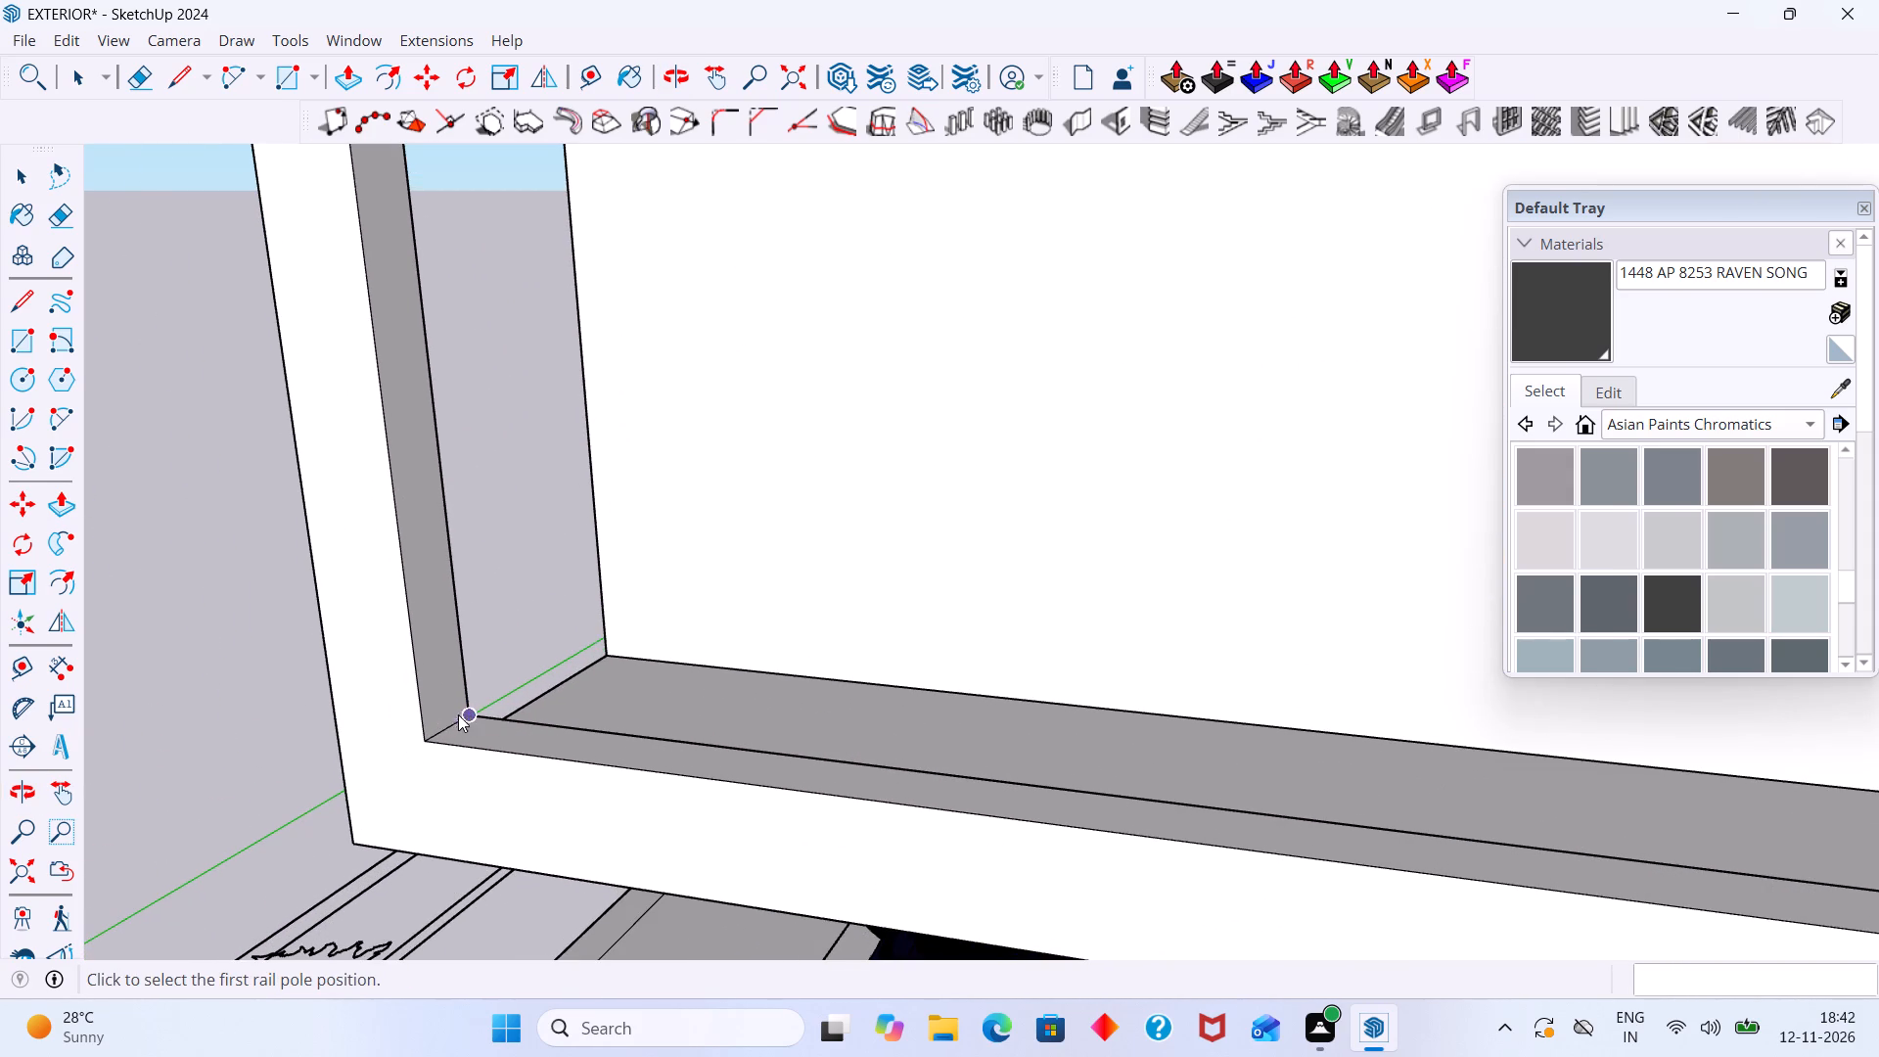
{"action": "left_click", "coordinate": [453, 721]}
Set the second rail pole about 13' 4" along the balcony's front ledge towards the arched tower.
{"action": "scroll", "coordinate": [763, 779], "scroll_direction": "down", "scroll_amount": 6}
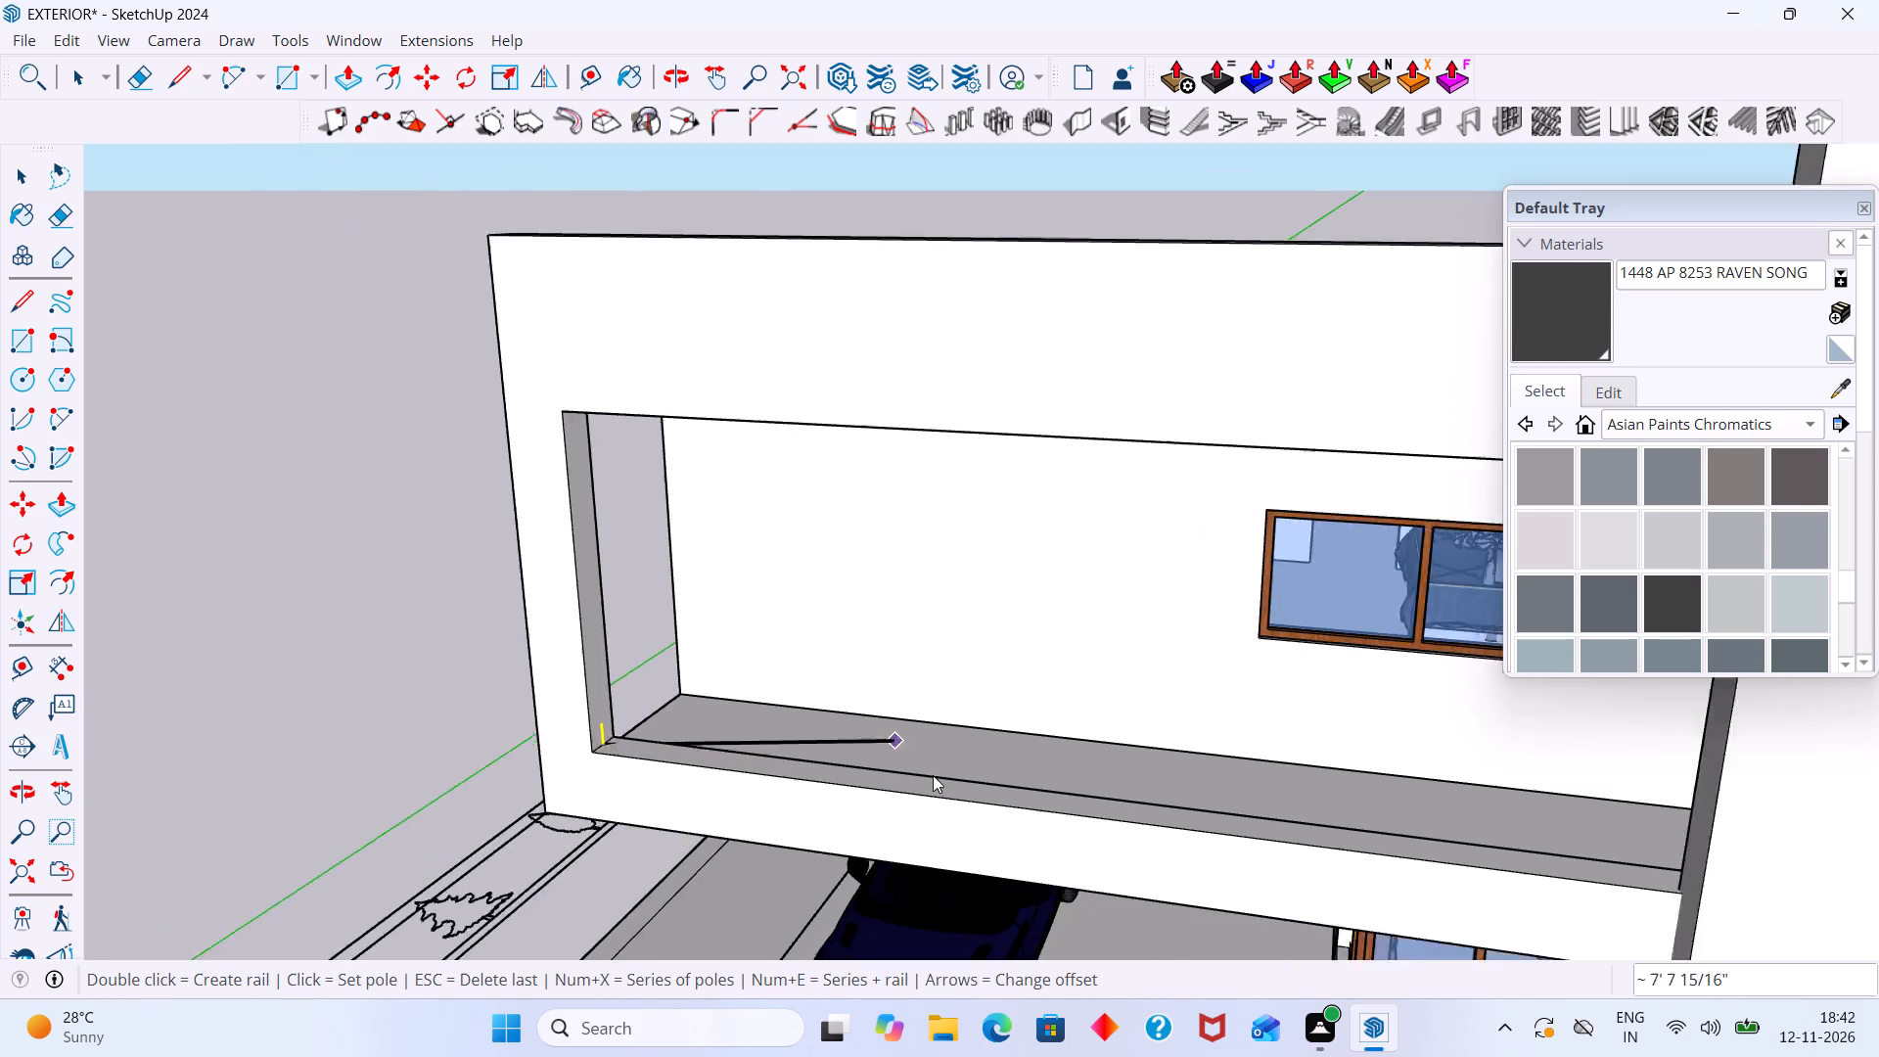
{"action": "scroll", "coordinate": [933, 775], "scroll_direction": "down", "scroll_amount": 3}
{"action": "middle_click_drag", "start_coordinate": [1119, 804], "coordinate": [1477, 790]}
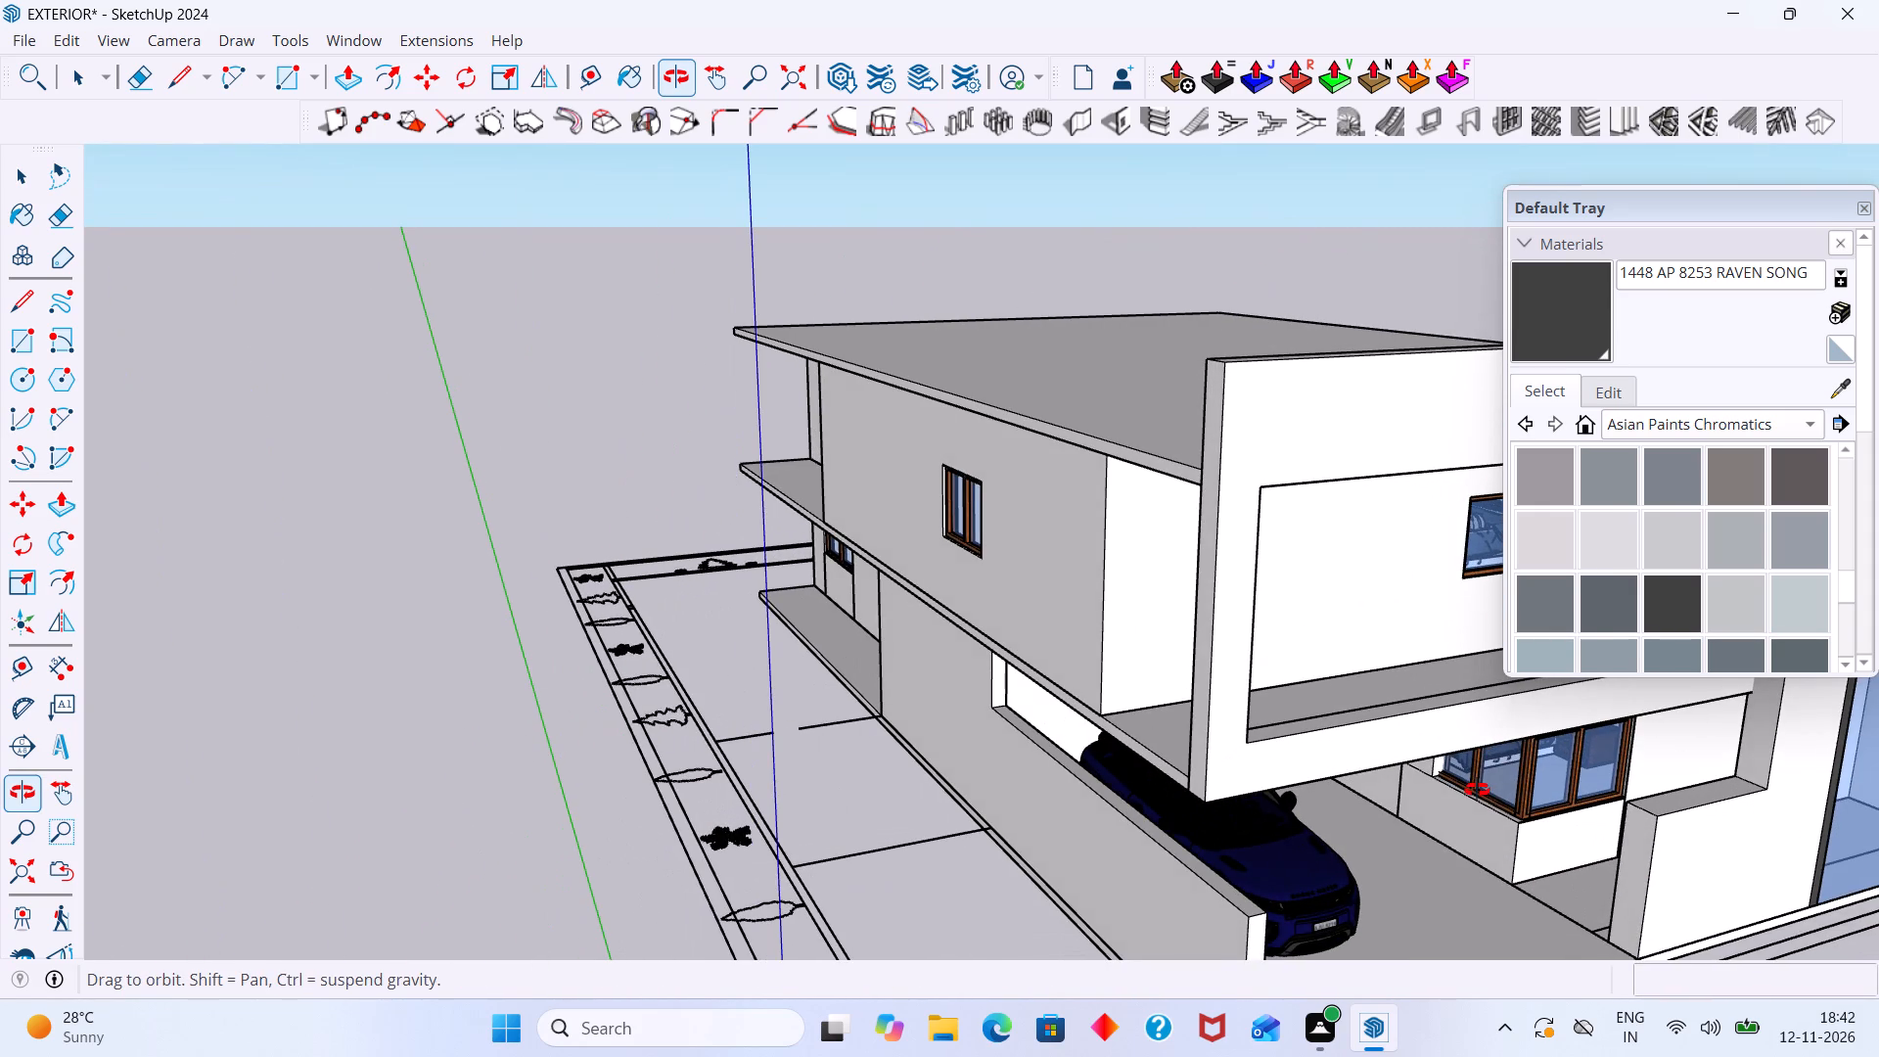
{"action": "middle_click_drag", "start_coordinate": [1477, 790], "coordinate": [953, 743]}
{"action": "scroll", "coordinate": [951, 666], "scroll_direction": "up", "scroll_amount": 5}
{"action": "middle_click_drag", "start_coordinate": [970, 614], "coordinate": [918, 729]}
{"action": "scroll", "coordinate": [956, 738], "scroll_direction": "up", "scroll_amount": 4}
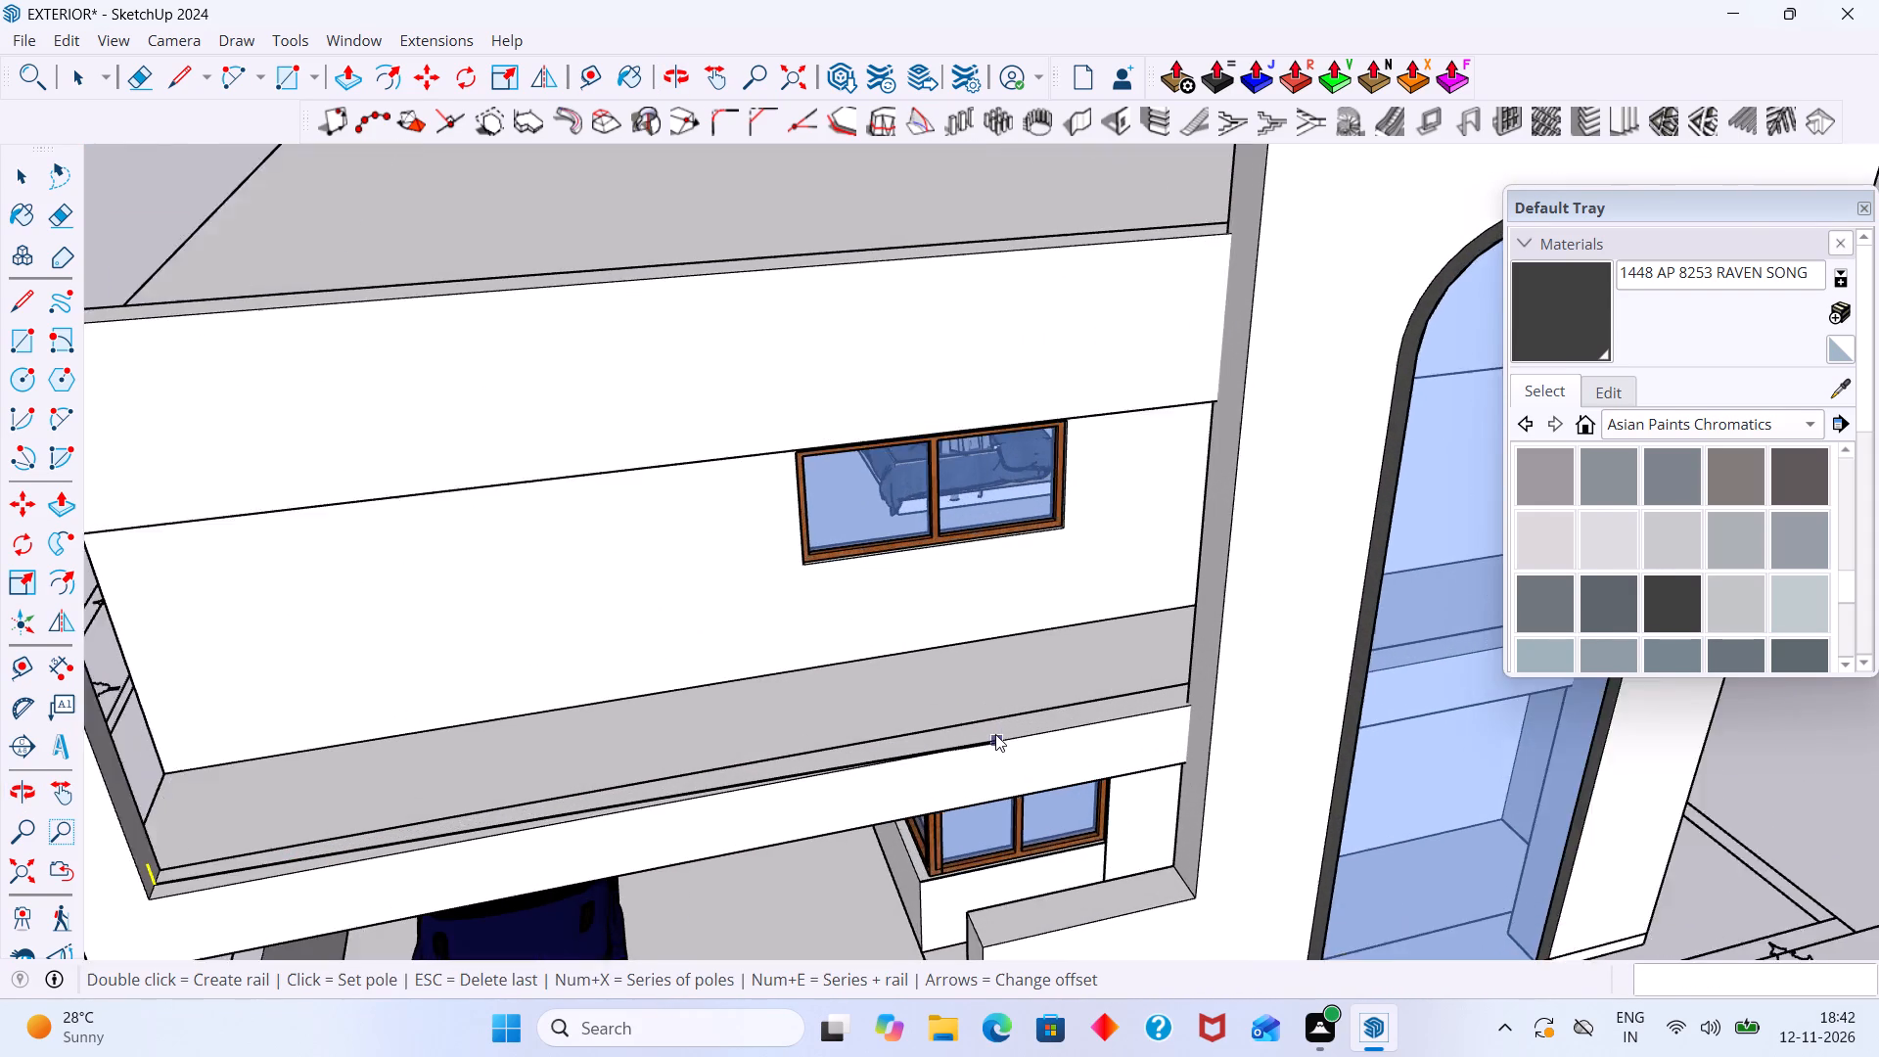
{"action": "scroll", "coordinate": [995, 734], "scroll_direction": "up", "scroll_amount": 4}
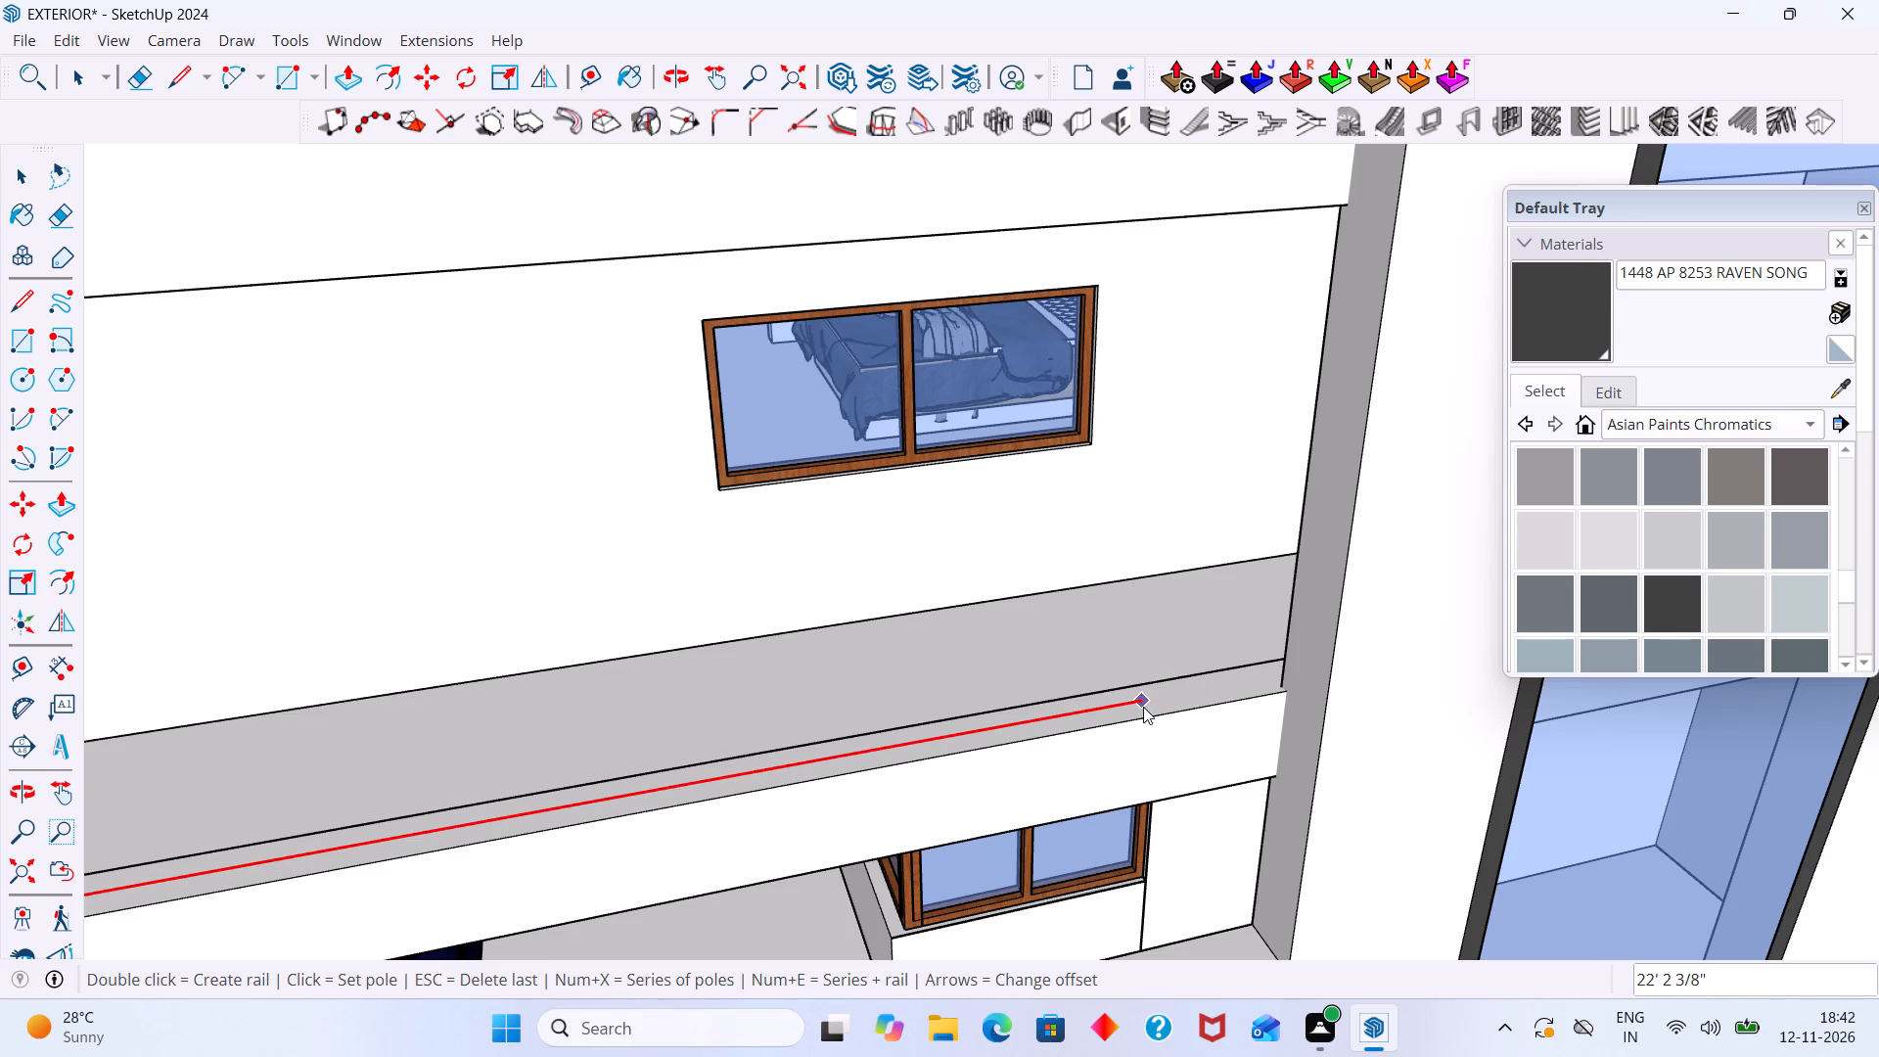
{"action": "scroll", "coordinate": [1128, 712], "scroll_direction": "down", "scroll_amount": 2}
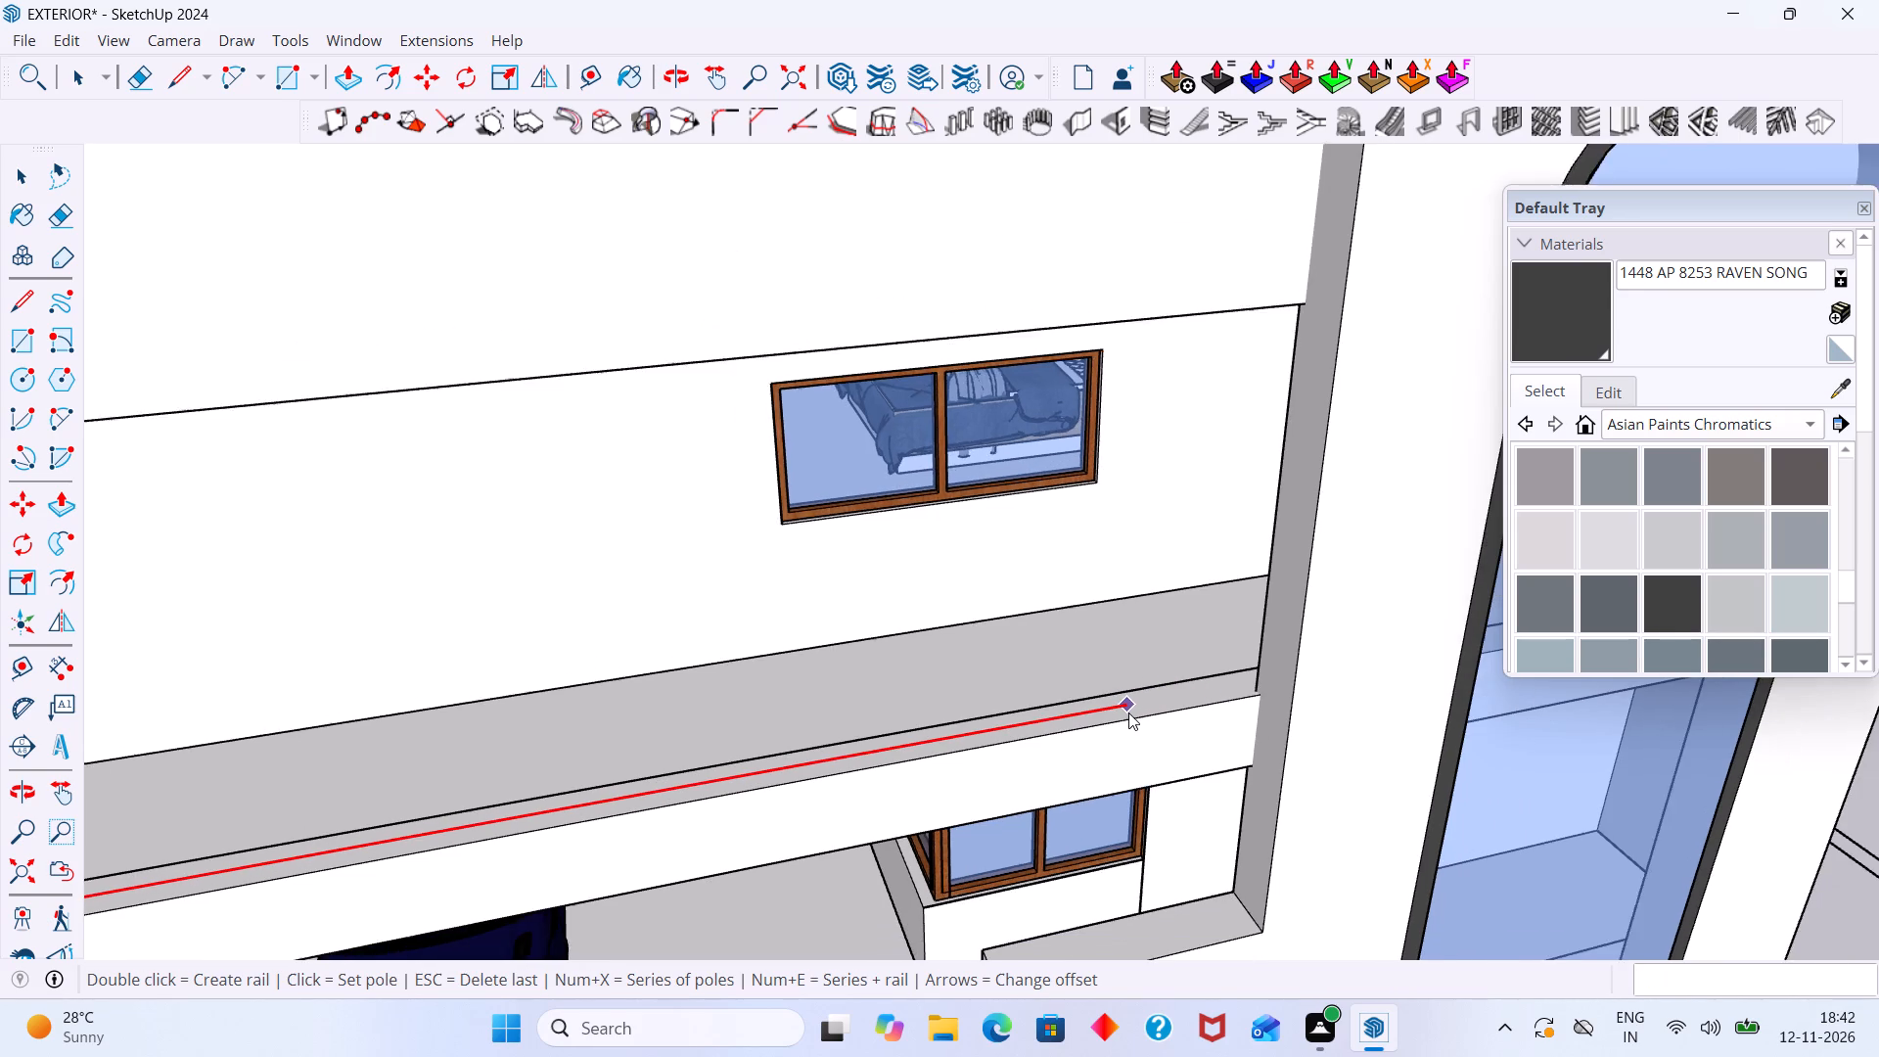
{"action": "scroll", "coordinate": [1128, 712], "scroll_direction": "down", "scroll_amount": 3}
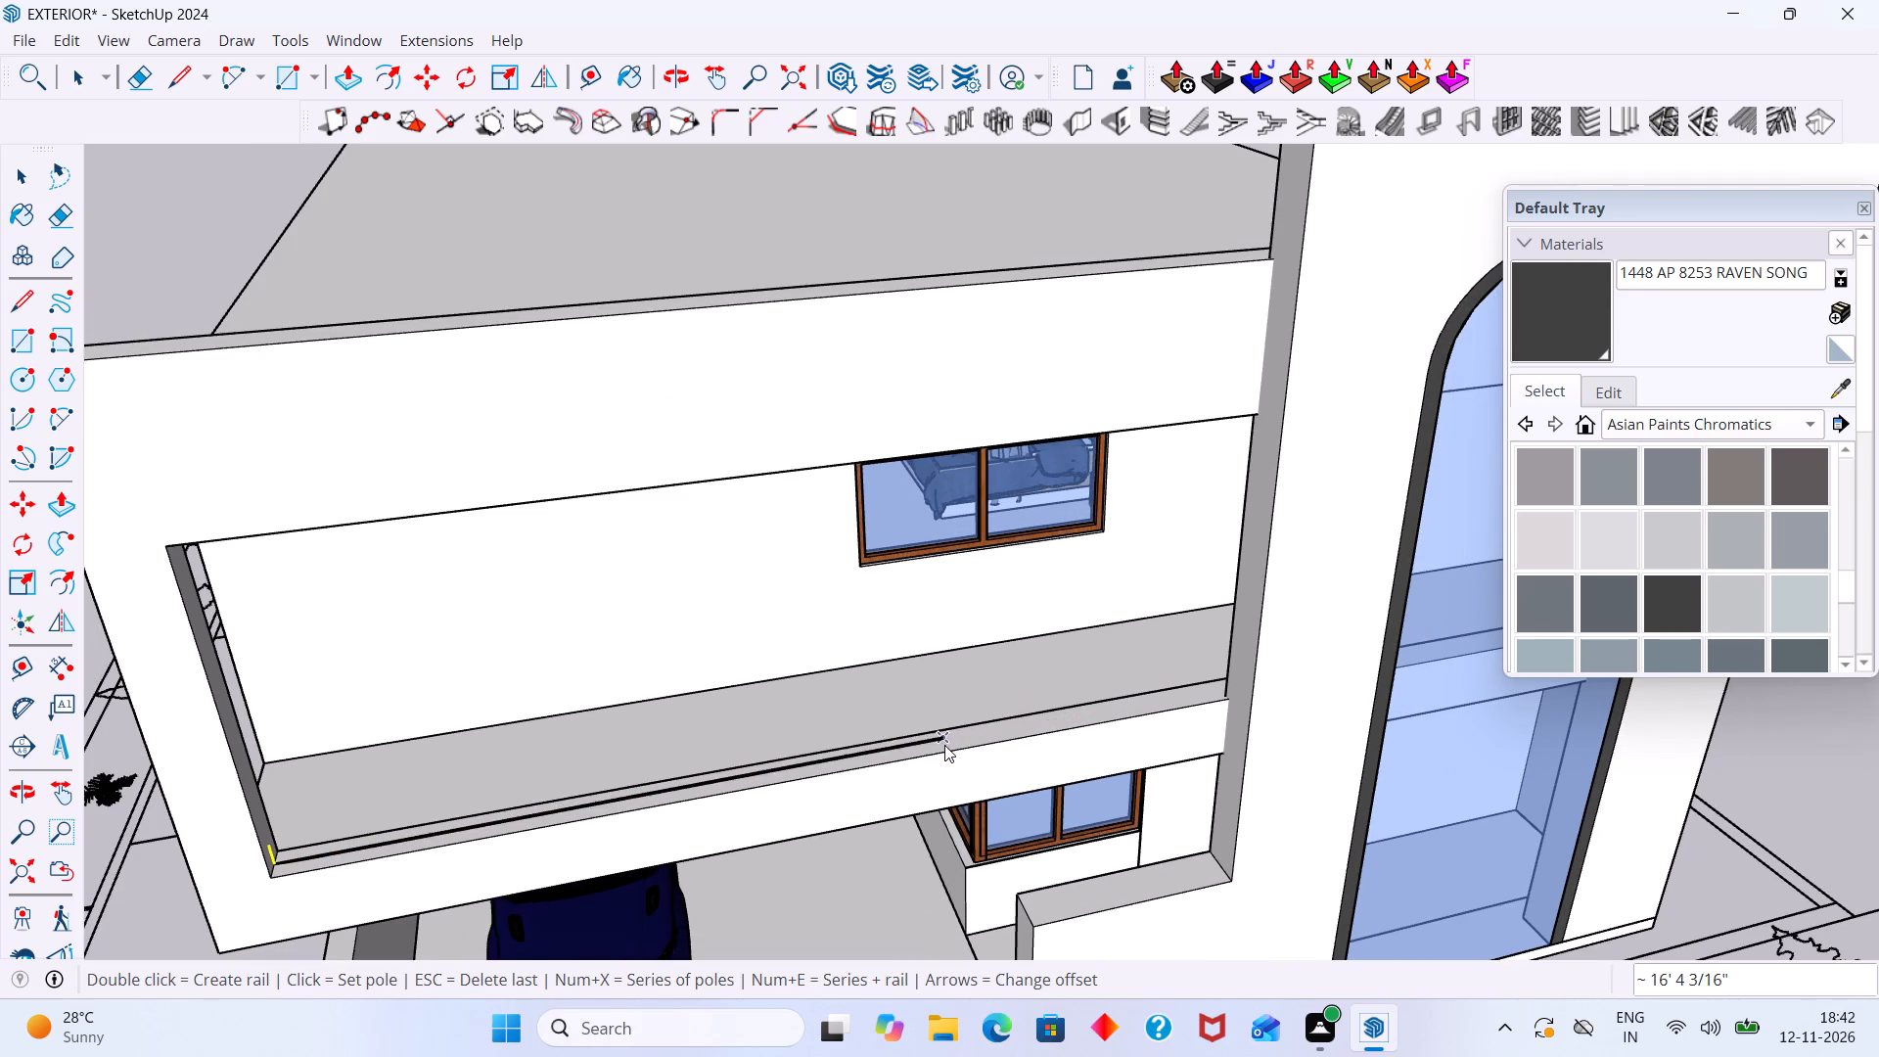
{"action": "left_click", "coordinate": [829, 760]}
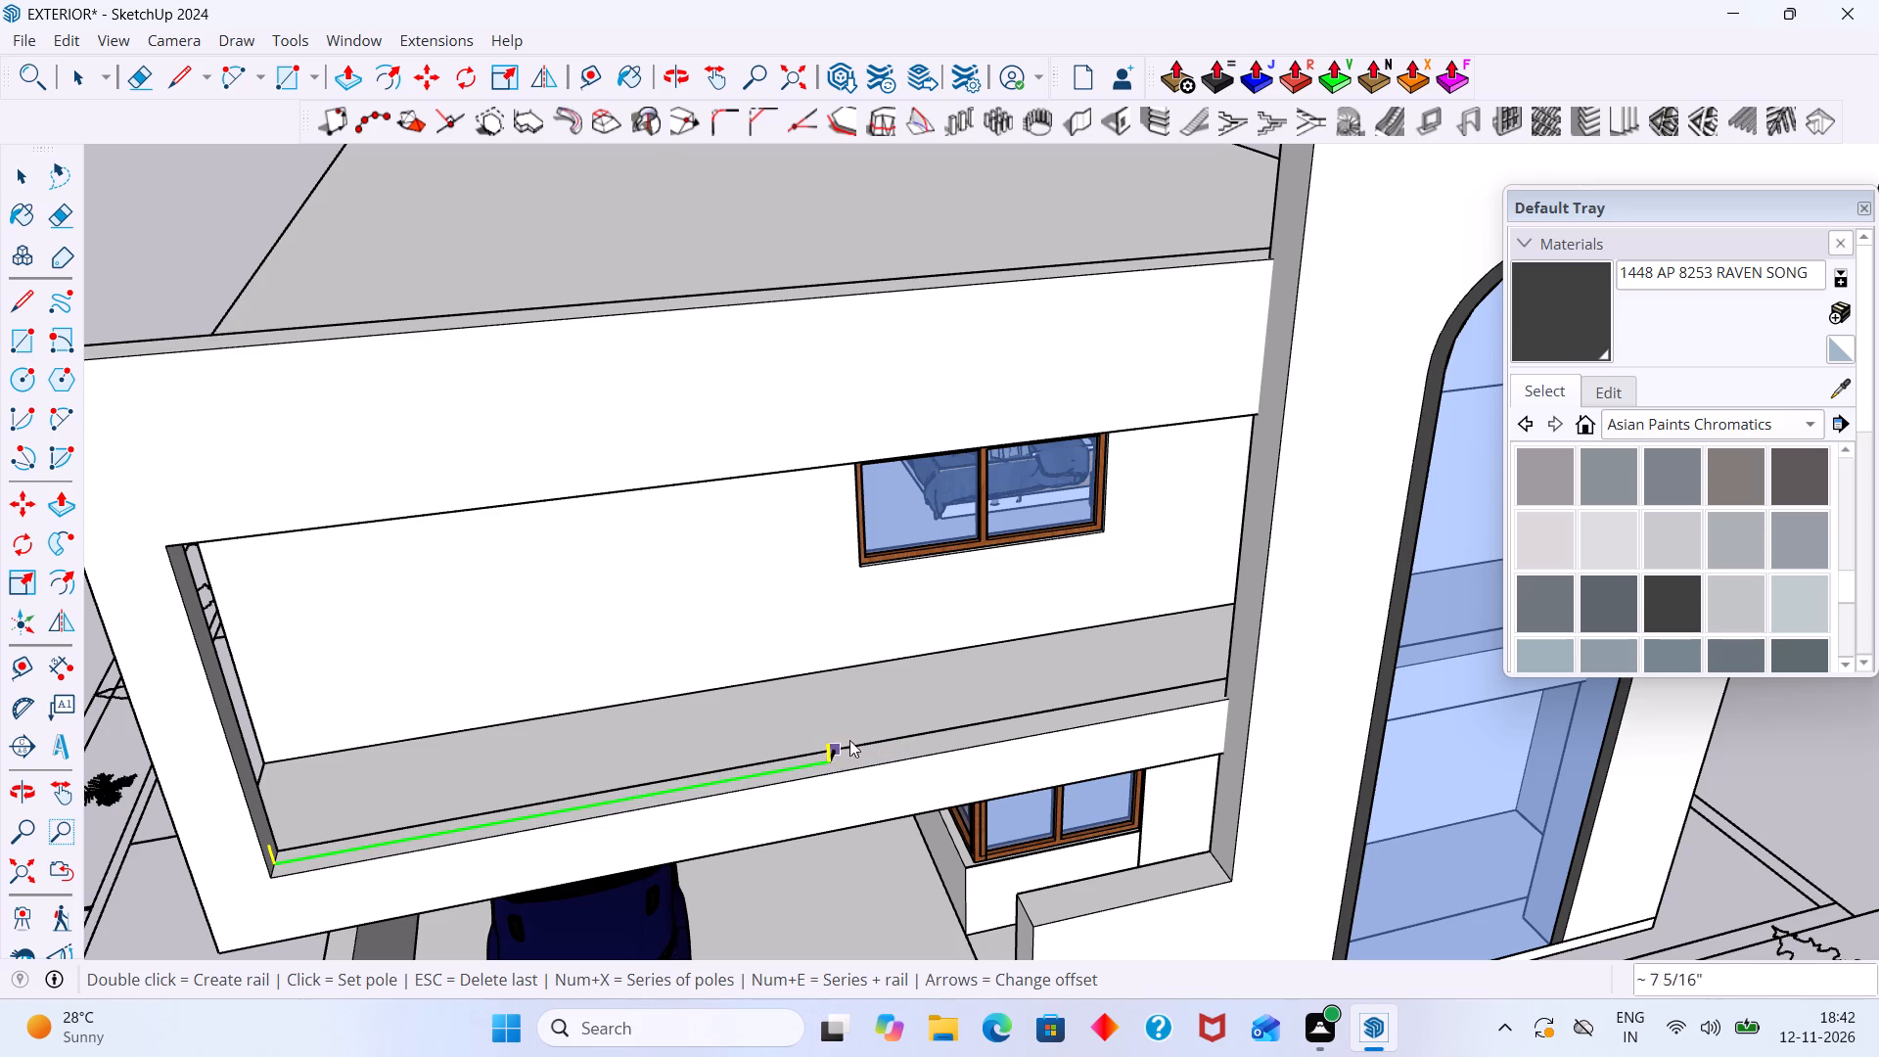
Set the third rail pole about 16' 10" further along the ledge, at the near edge of the tower's arched glass.
{"action": "middle_click_drag", "start_coordinate": [1123, 702], "coordinate": [1417, 608]}
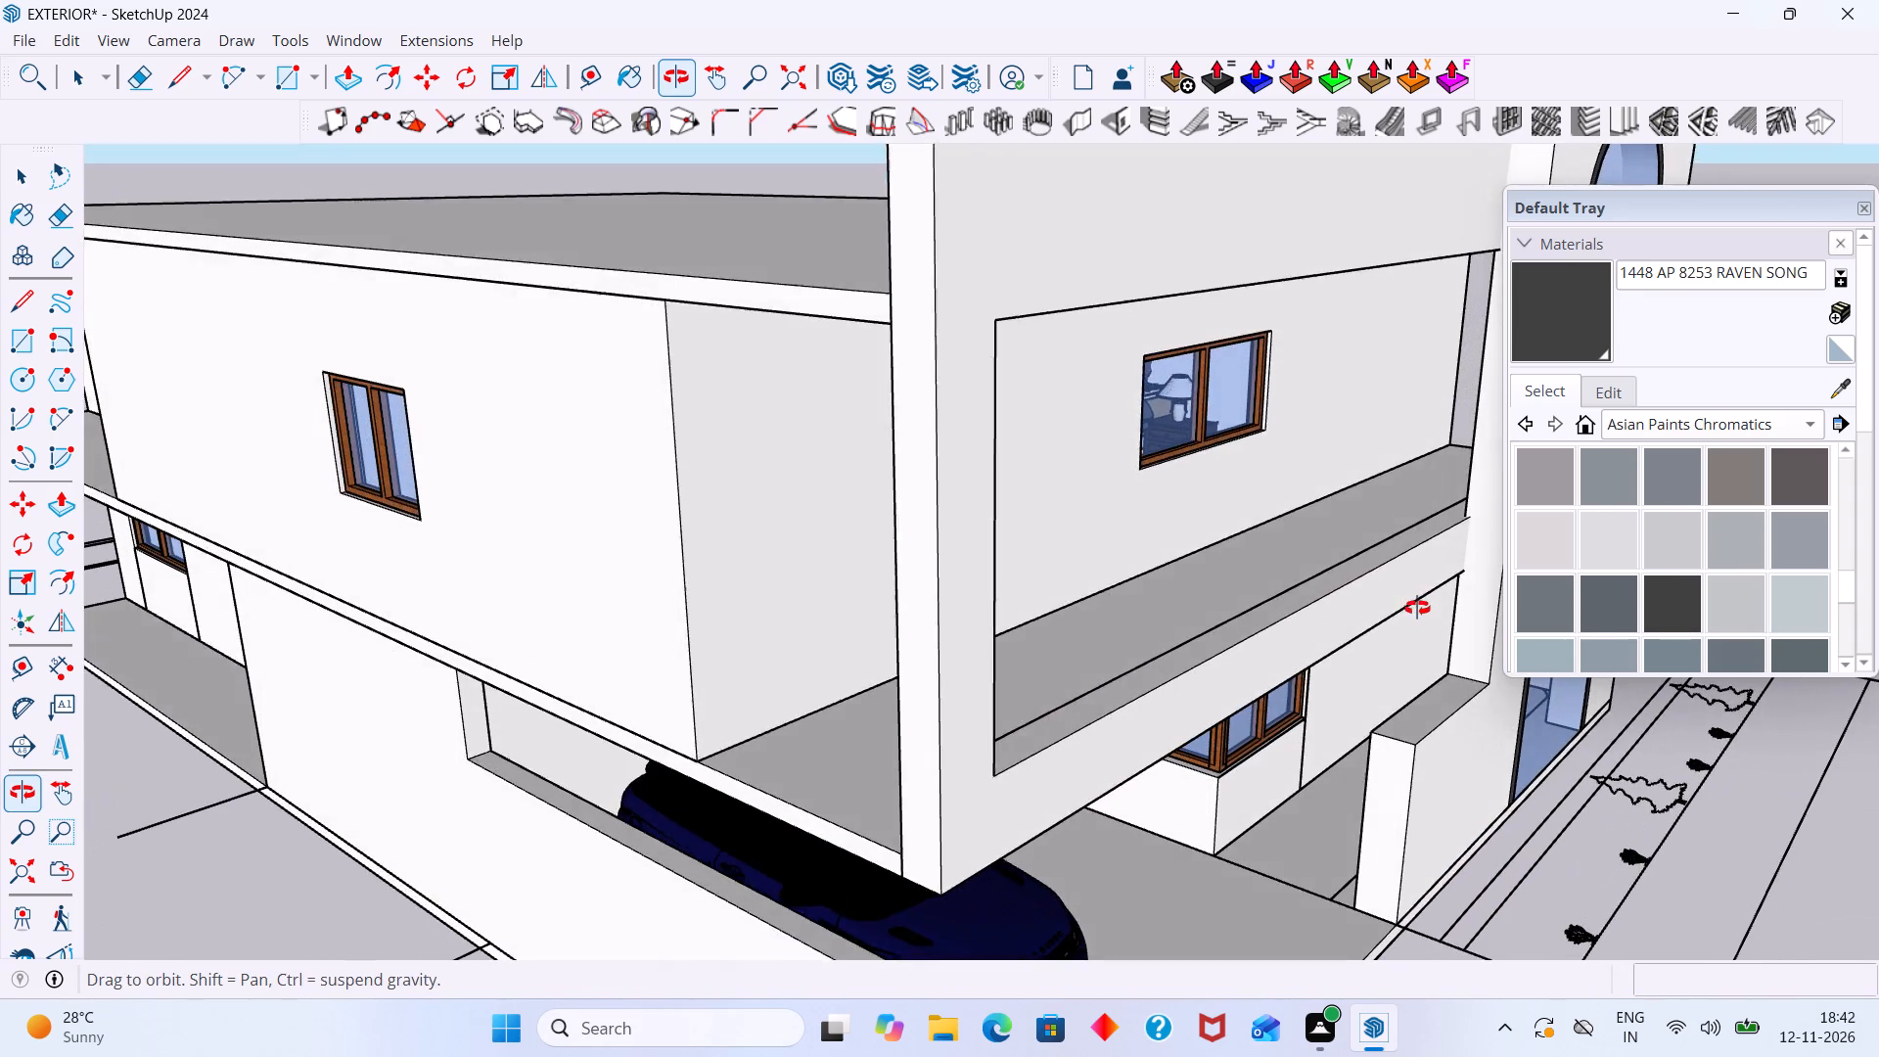
{"action": "middle_click_drag", "start_coordinate": [1417, 608], "coordinate": [1114, 699]}
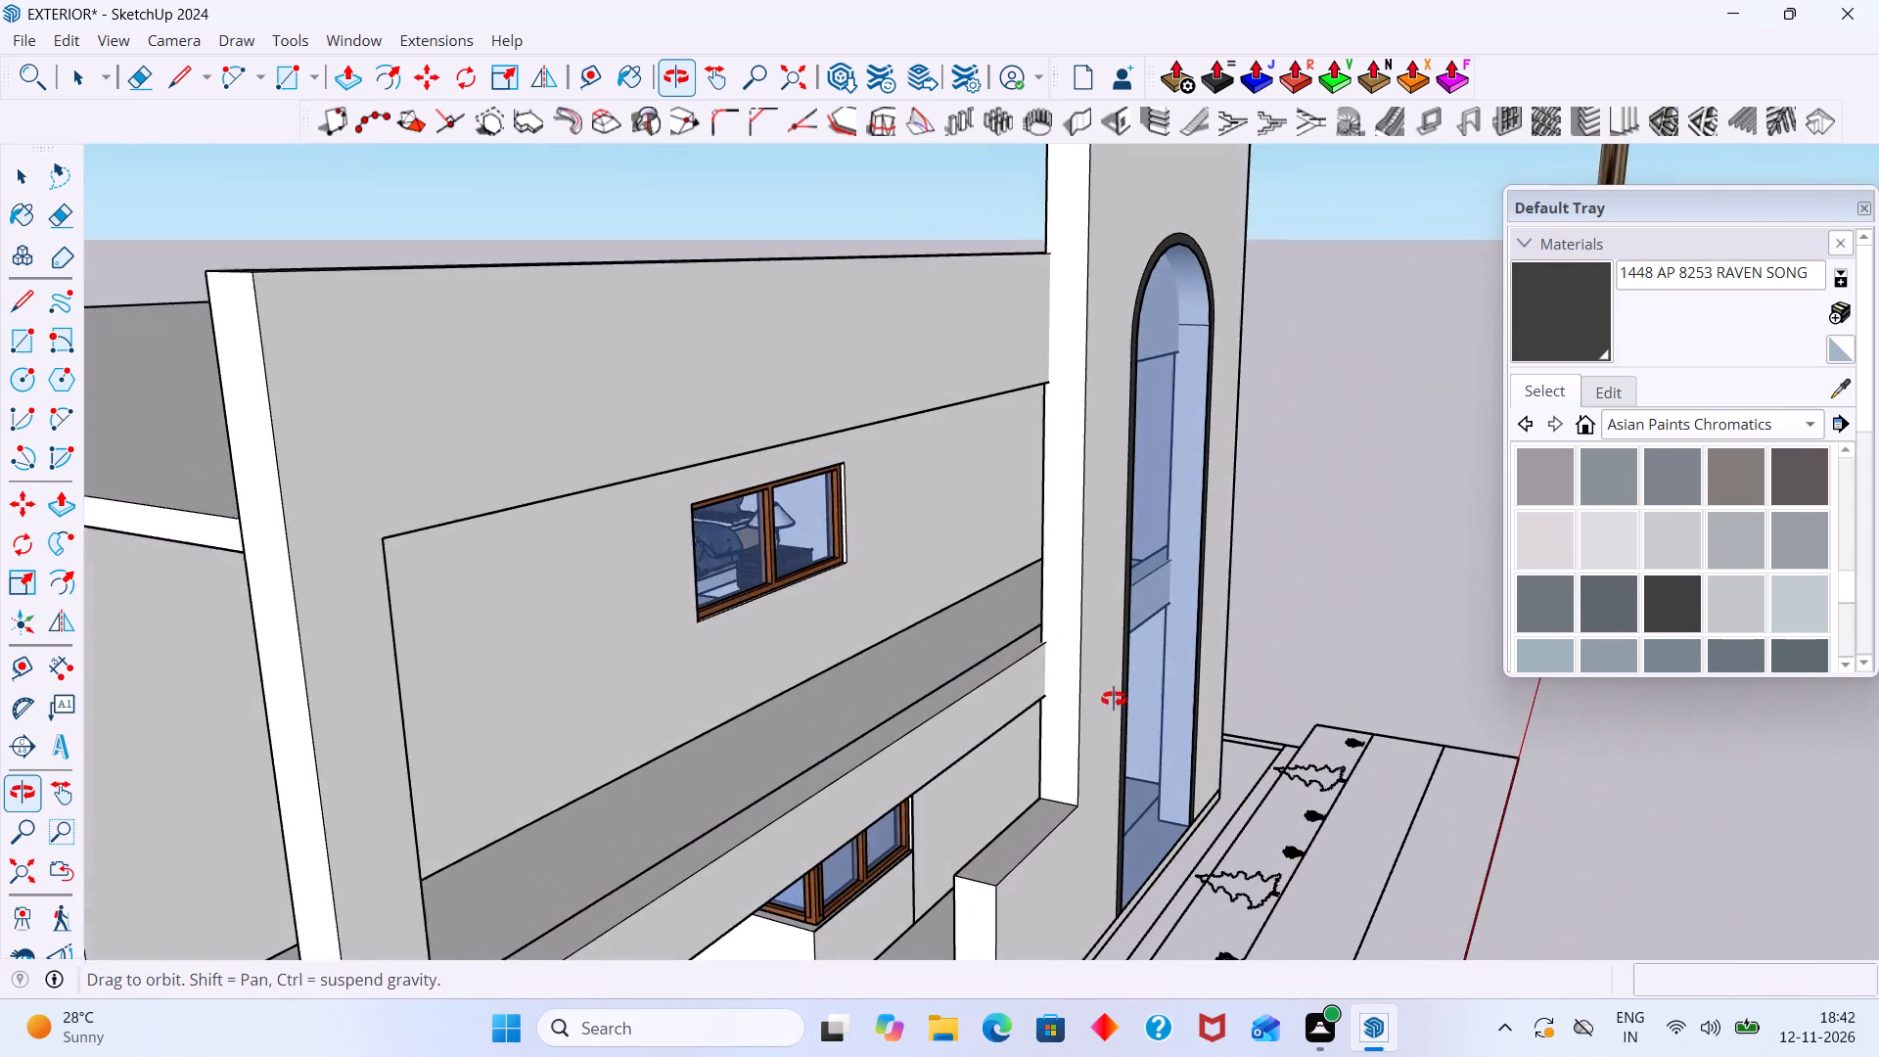
{"action": "middle_click_drag", "start_coordinate": [1114, 699], "coordinate": [1115, 695]}
{"action": "scroll", "coordinate": [1114, 625], "scroll_direction": "up", "scroll_amount": 10}
{"action": "middle_click_drag", "start_coordinate": [1179, 557], "coordinate": [922, 631]}
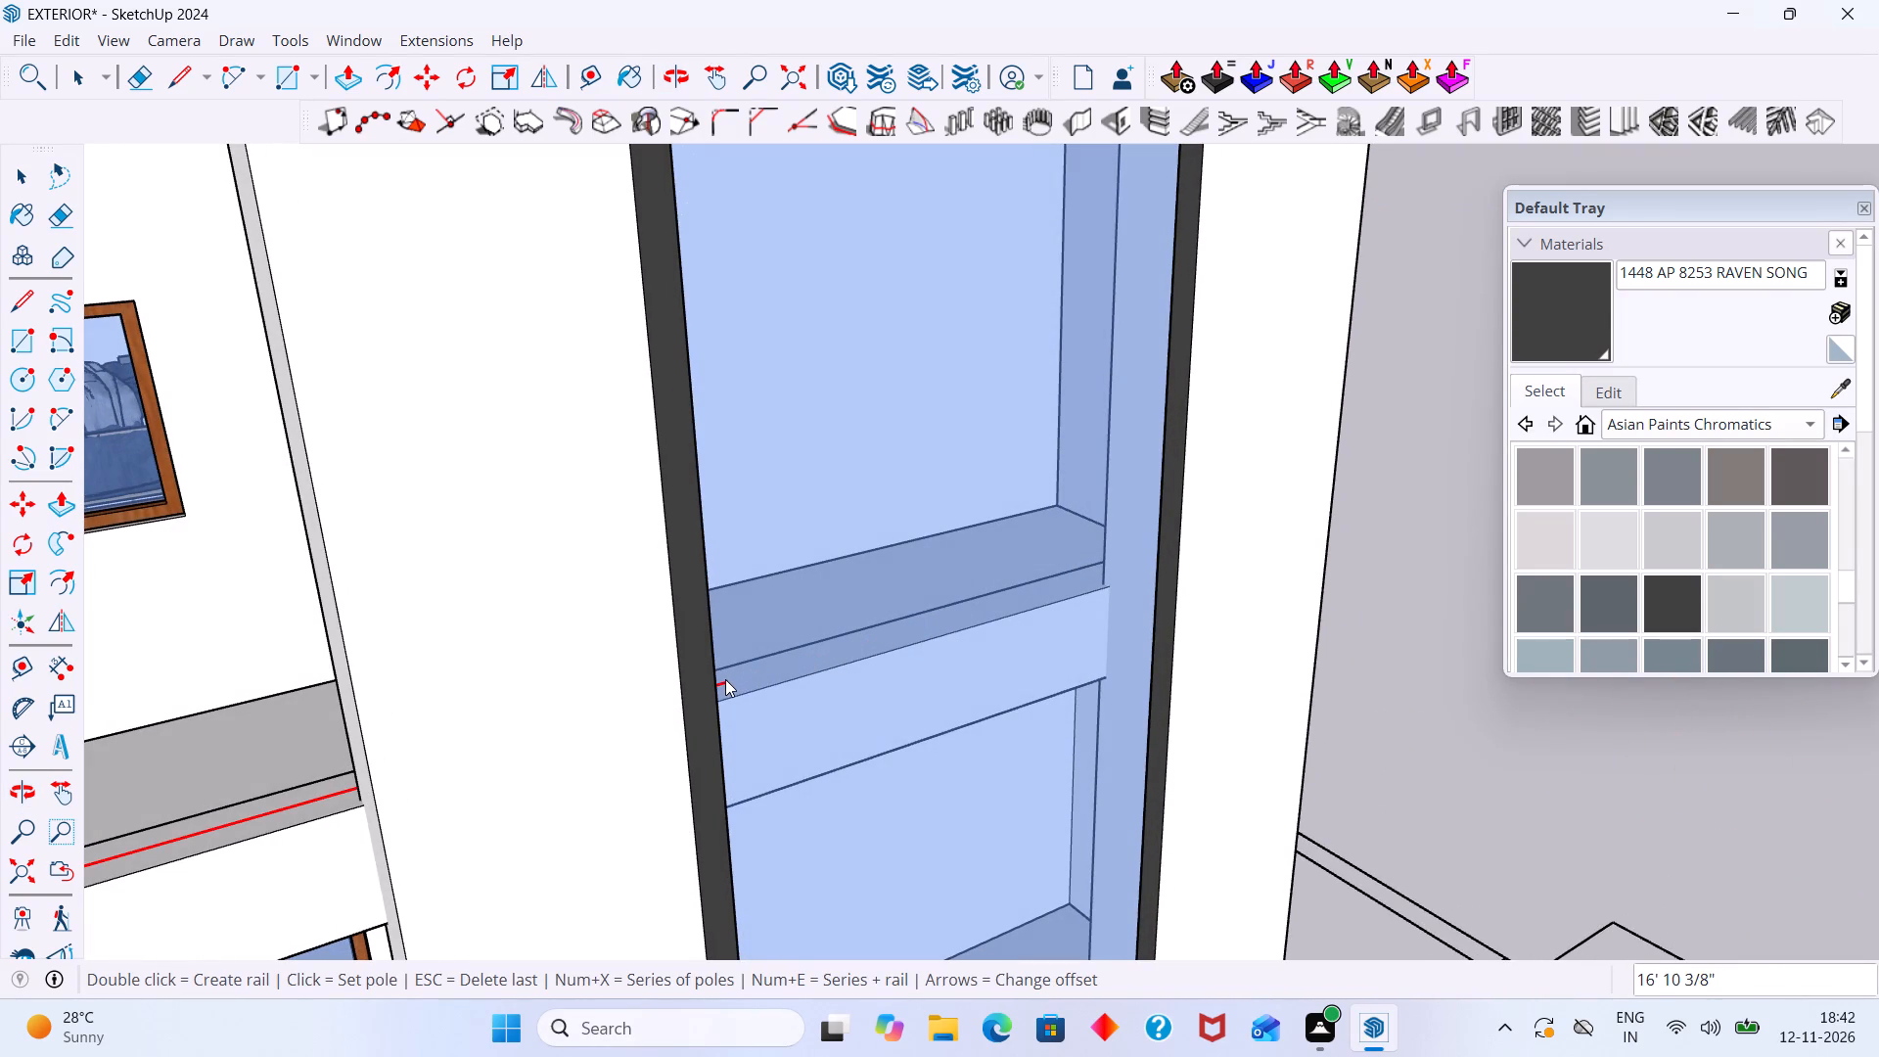
{"action": "left_click", "coordinate": [725, 680]}
Finish the railing with its last pole about 11' 11" further, at the ledge's far end inside the tower, and create the rail.
{"action": "middle_click_drag", "start_coordinate": [1060, 579], "coordinate": [1191, 711]}
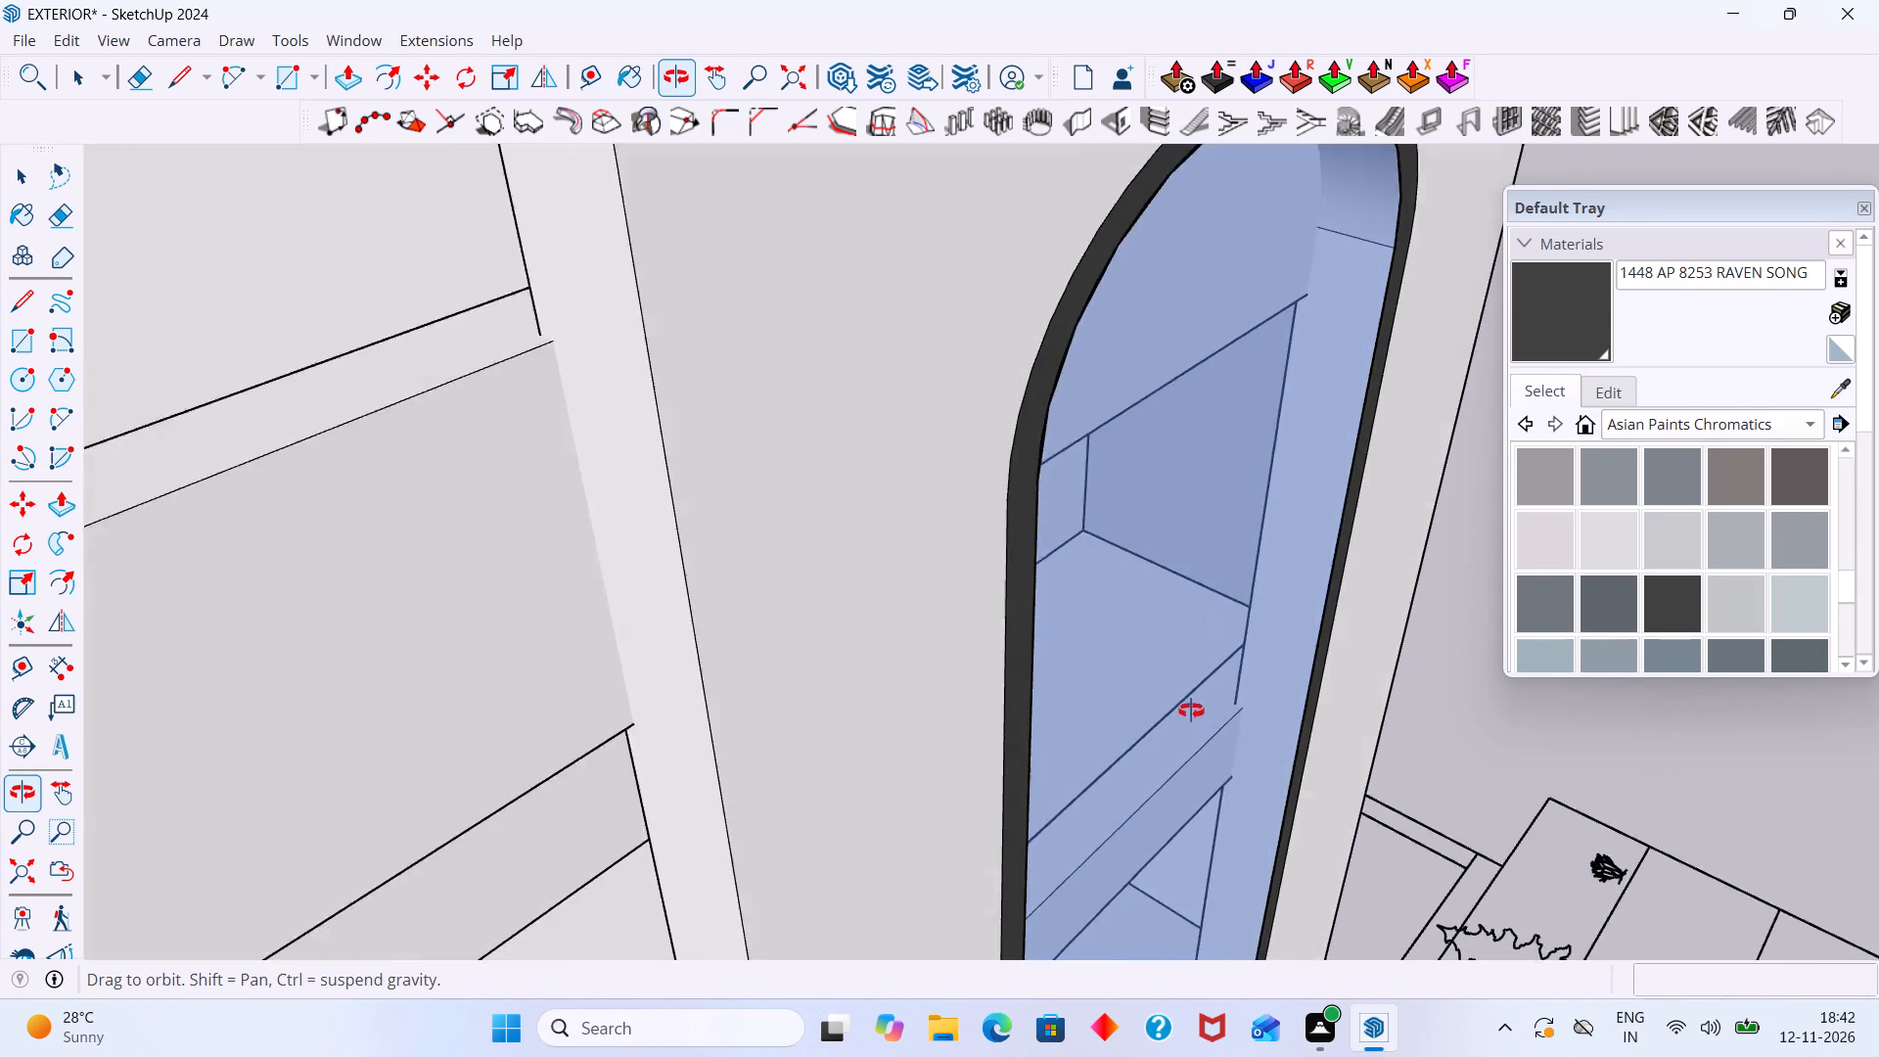
{"action": "middle_click_drag", "start_coordinate": [1191, 711], "coordinate": [1383, 559]}
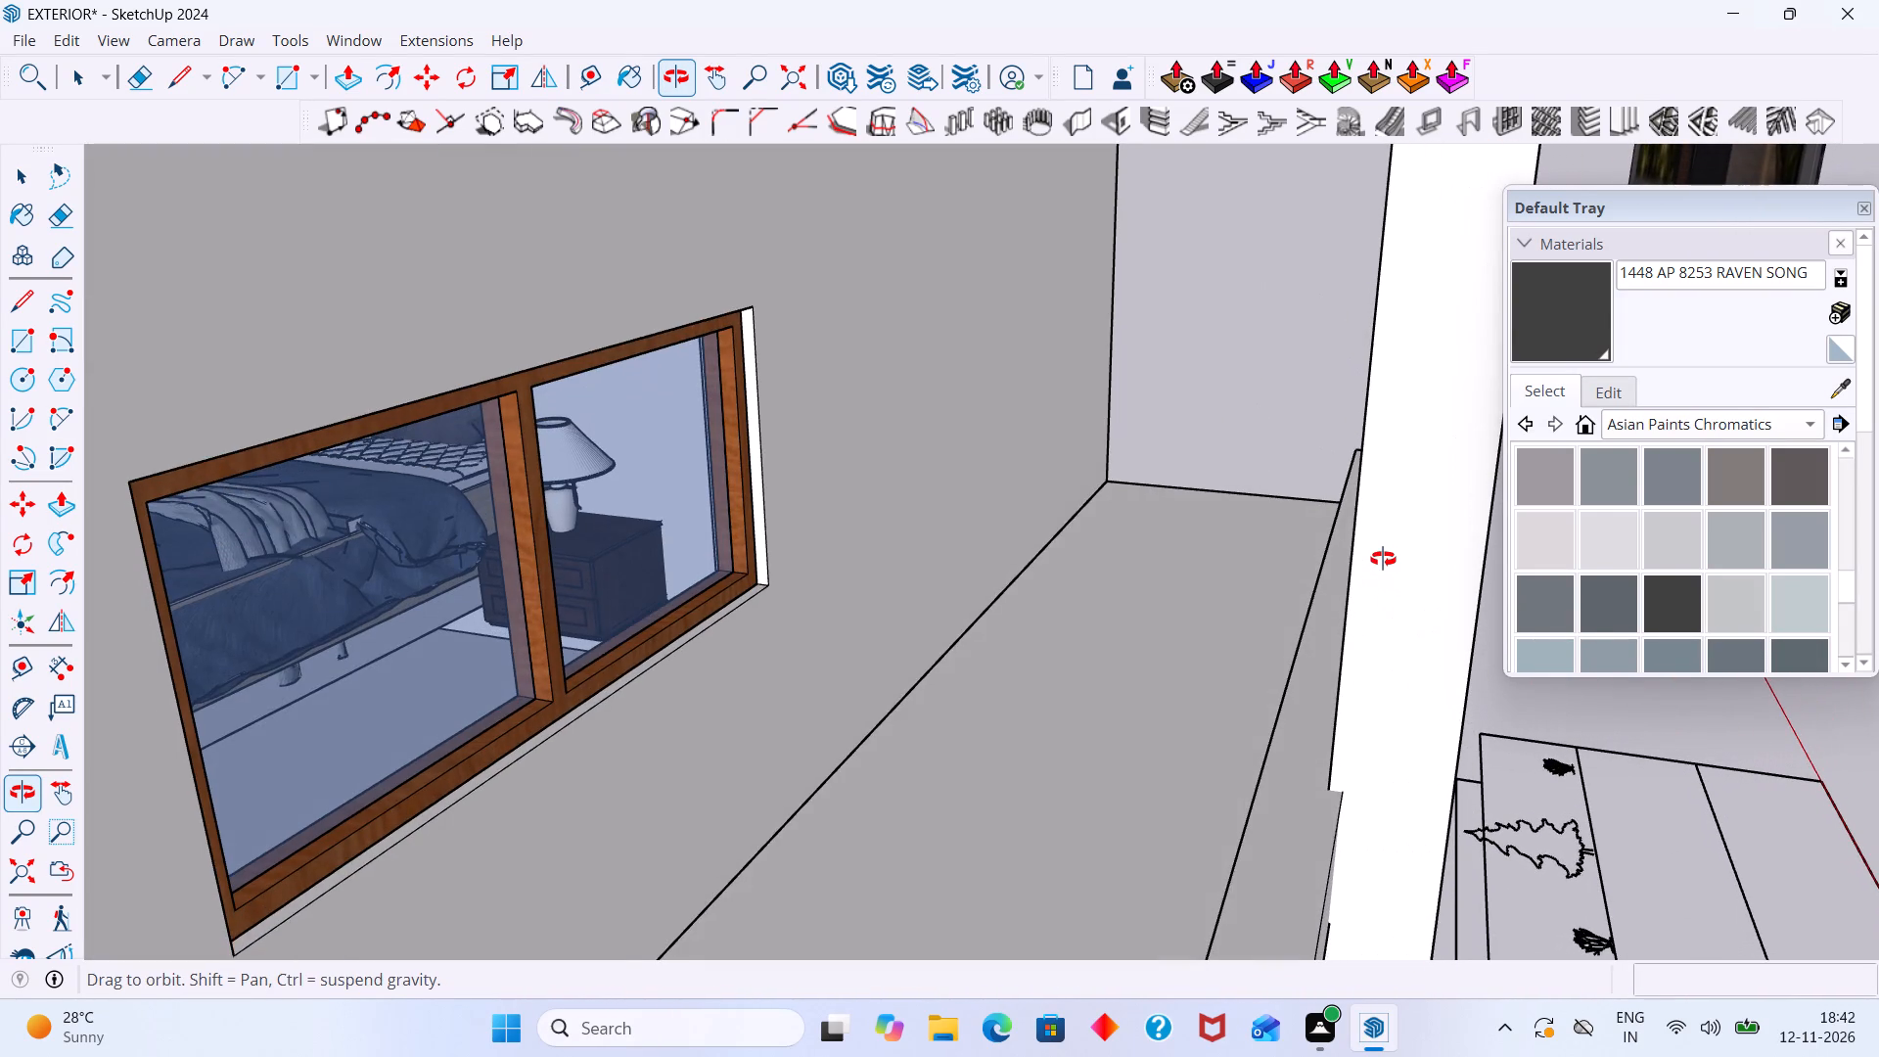
{"action": "middle_click_drag", "start_coordinate": [1383, 559], "coordinate": [1377, 546]}
{"action": "middle_click_drag", "start_coordinate": [1317, 527], "coordinate": [1359, 534]}
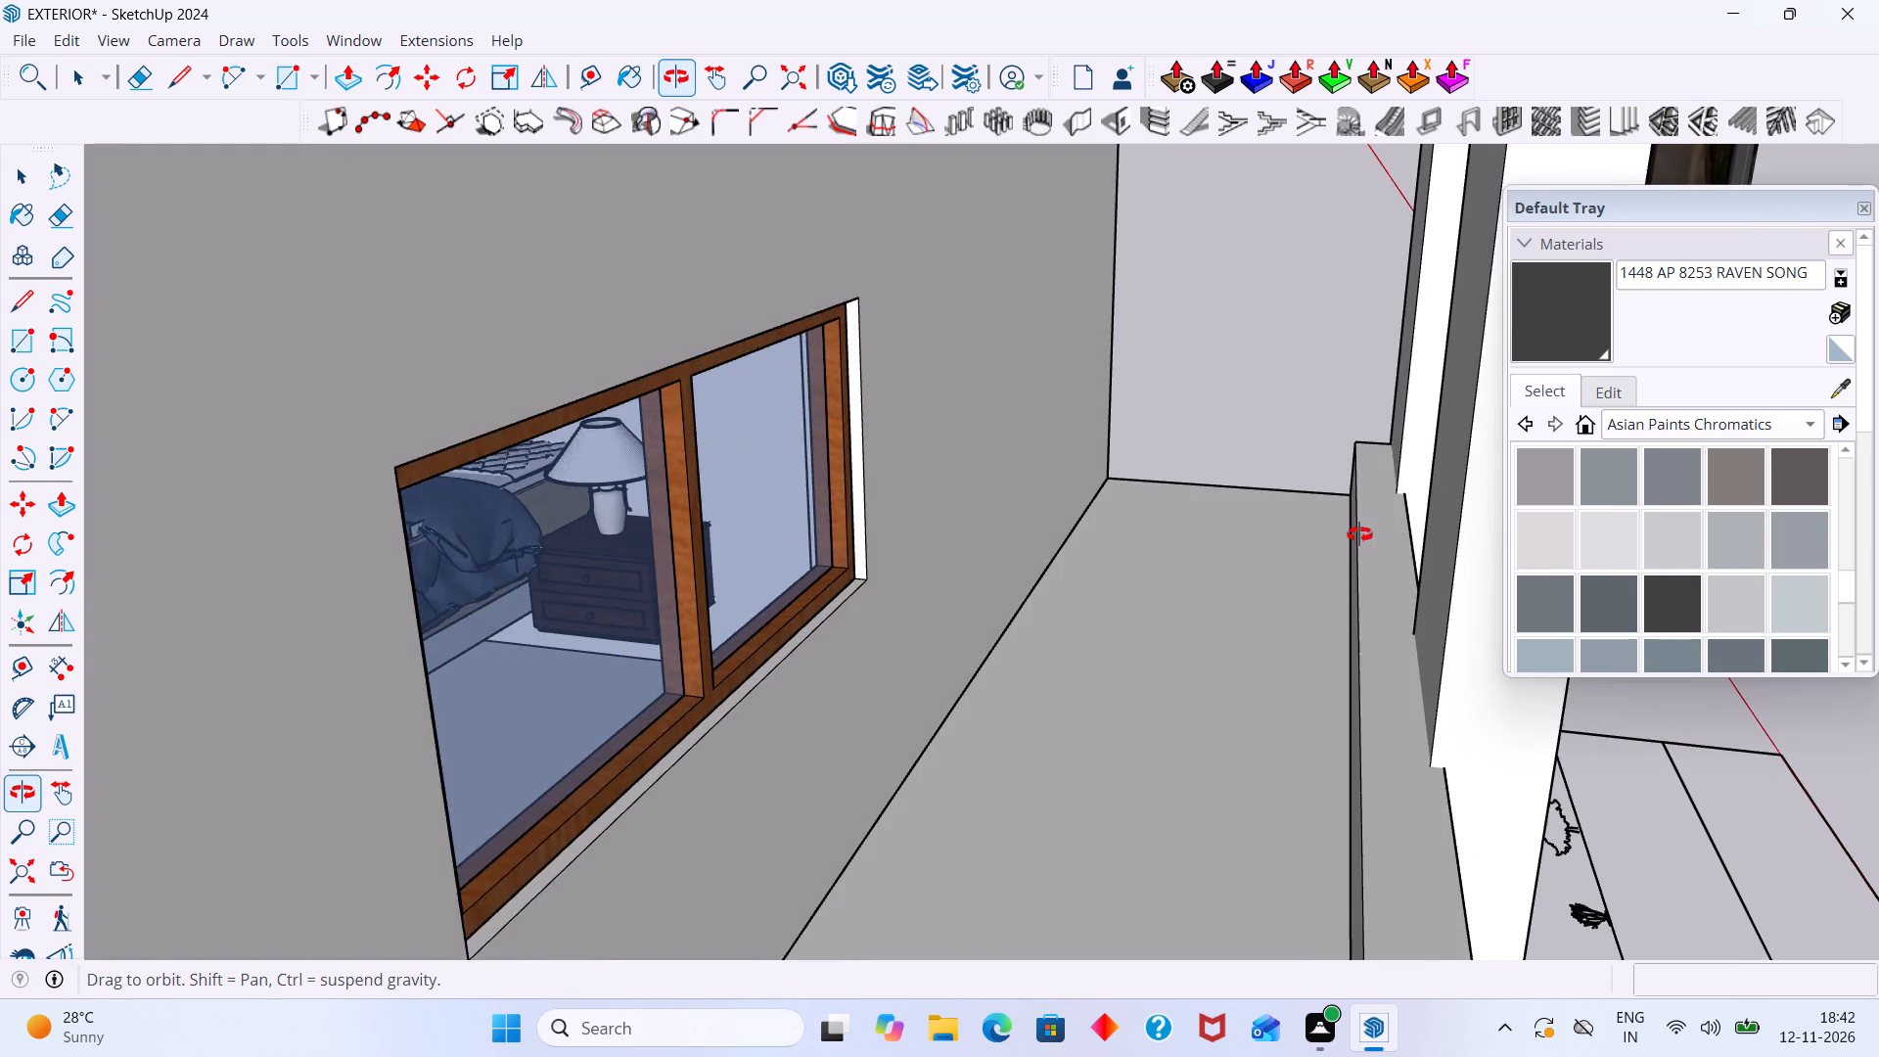
{"action": "middle_click_drag", "start_coordinate": [1359, 534], "coordinate": [1362, 522]}
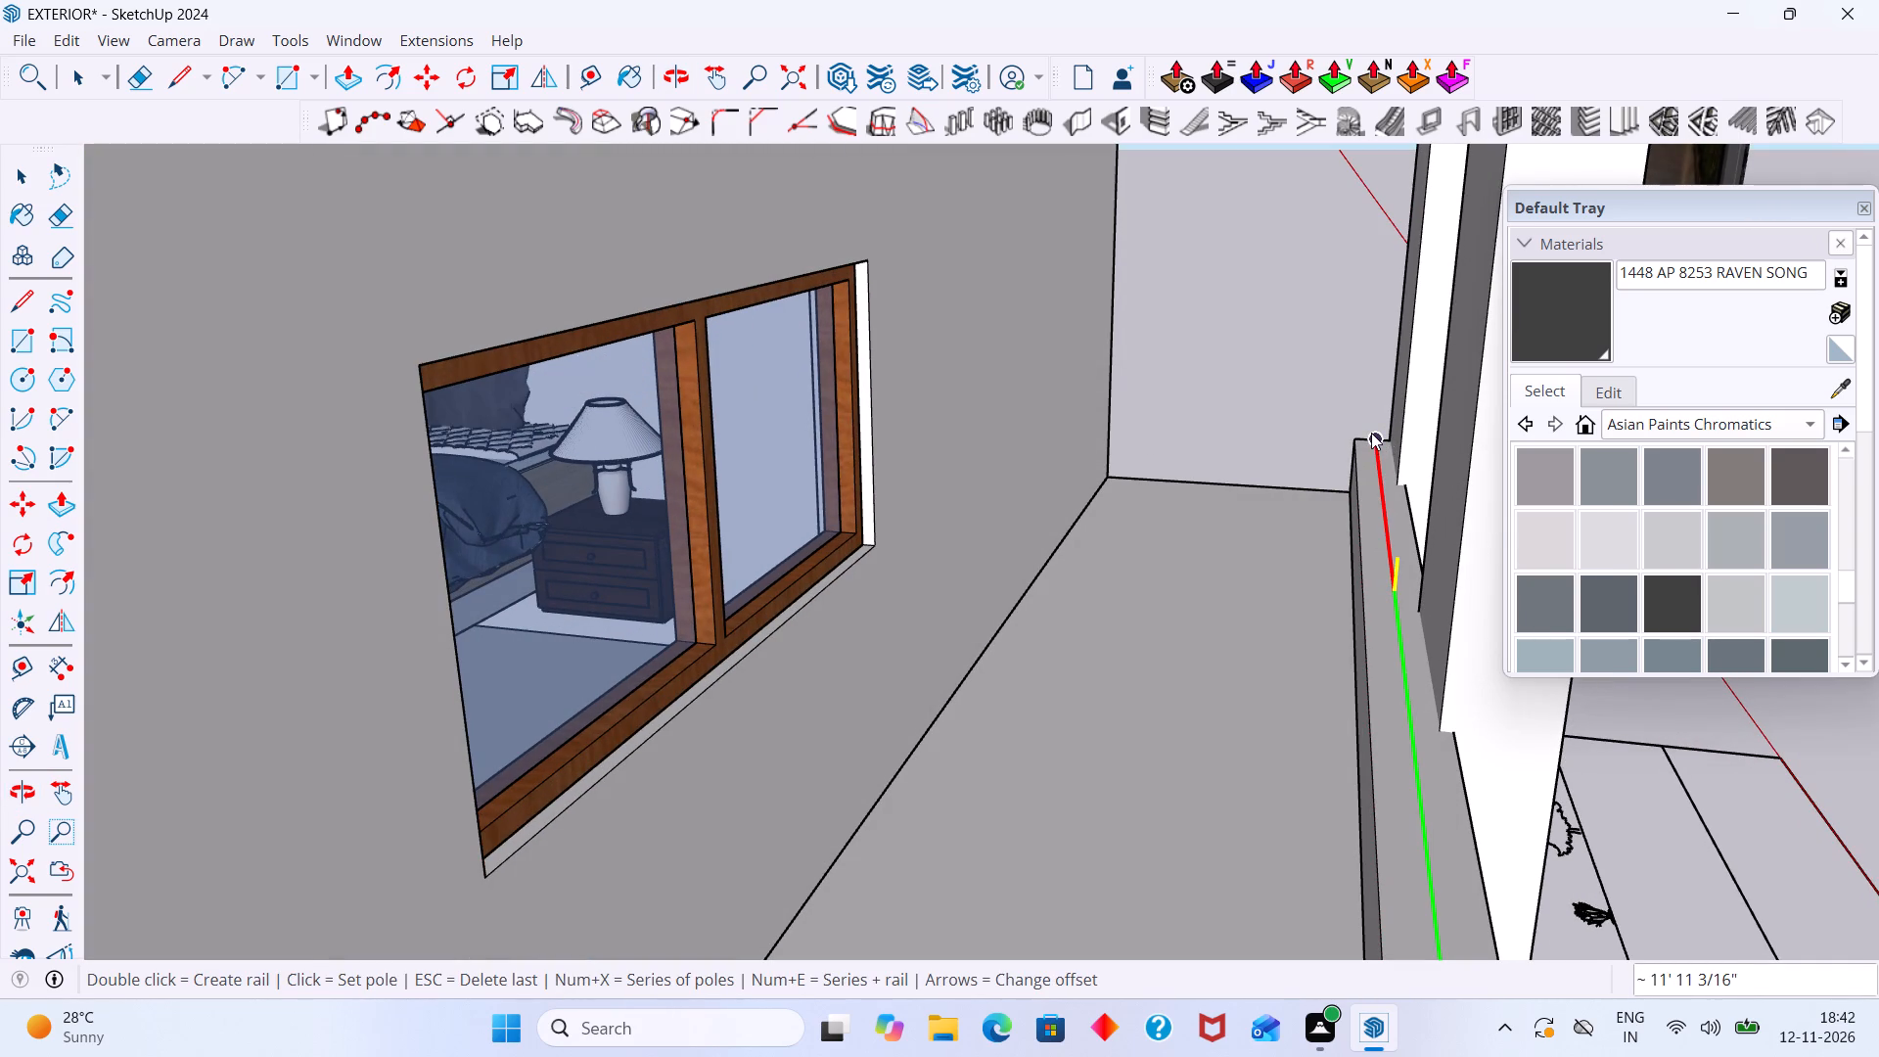
{"action": "double_click", "coordinate": [1372, 432]}
{"action": "left_click", "coordinate": [1372, 432]}
{"action": "scroll", "coordinate": [1372, 432], "scroll_direction": "down", "scroll_amount": 6}
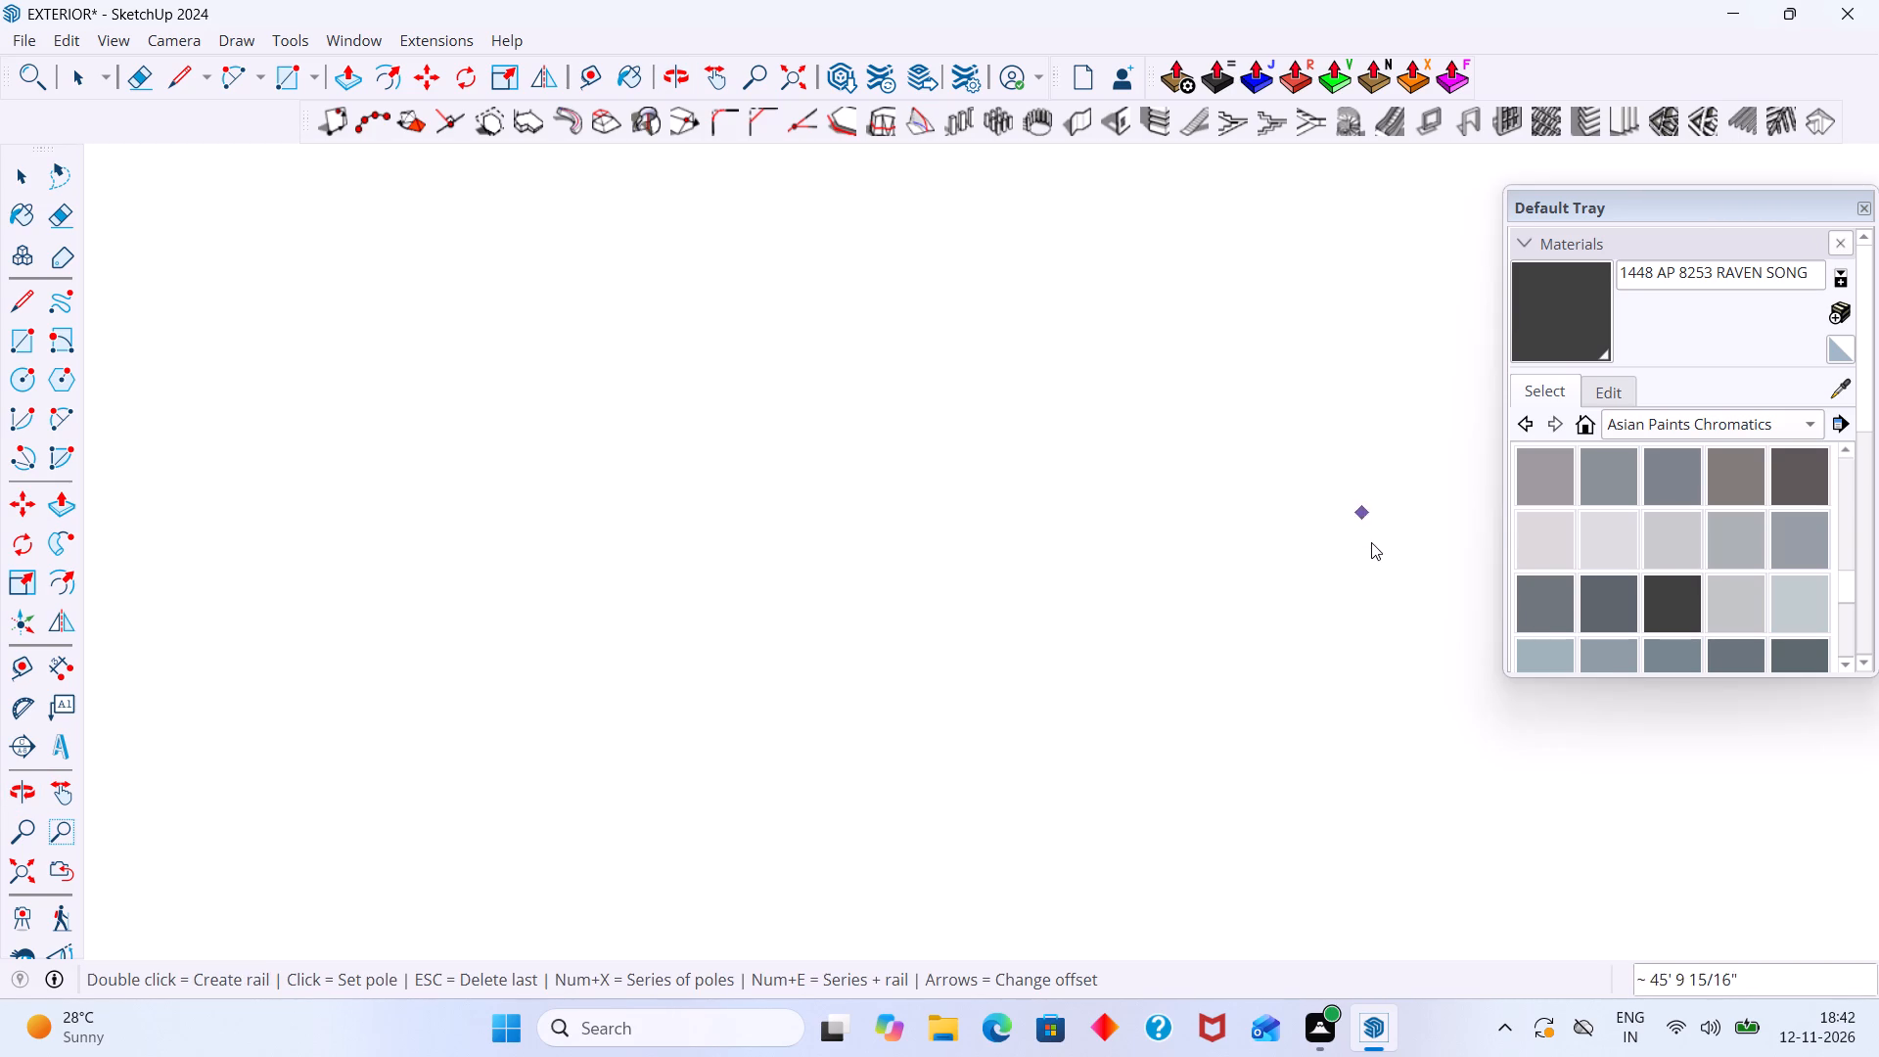
{"action": "middle_click_drag", "start_coordinate": [1370, 541], "coordinate": [1131, 562]}
{"action": "scroll", "coordinate": [1112, 560], "scroll_direction": "down", "scroll_amount": 20}
{"action": "scroll", "coordinate": [1112, 560], "scroll_direction": "down", "scroll_amount": 19}
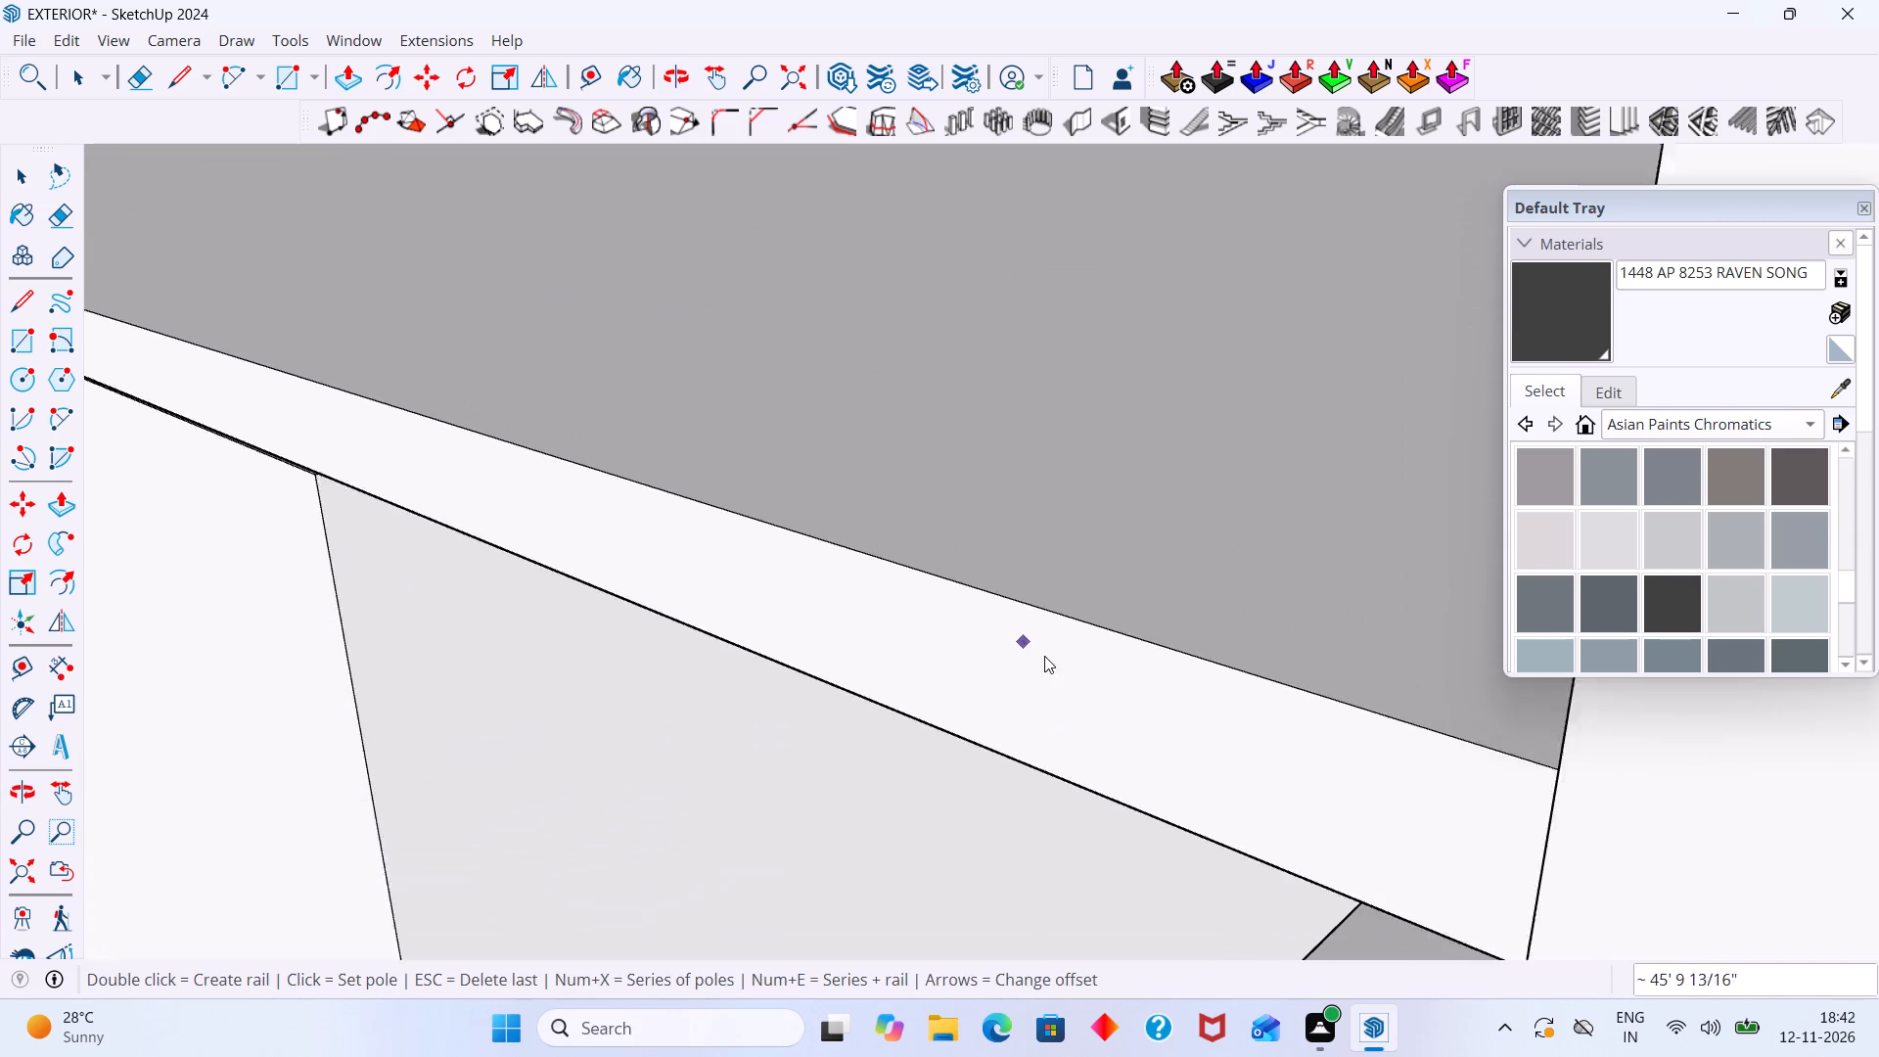
{"action": "scroll", "coordinate": [1044, 656], "scroll_direction": "down", "scroll_amount": 20}
{"action": "scroll", "coordinate": [1044, 656], "scroll_direction": "down", "scroll_amount": 10}
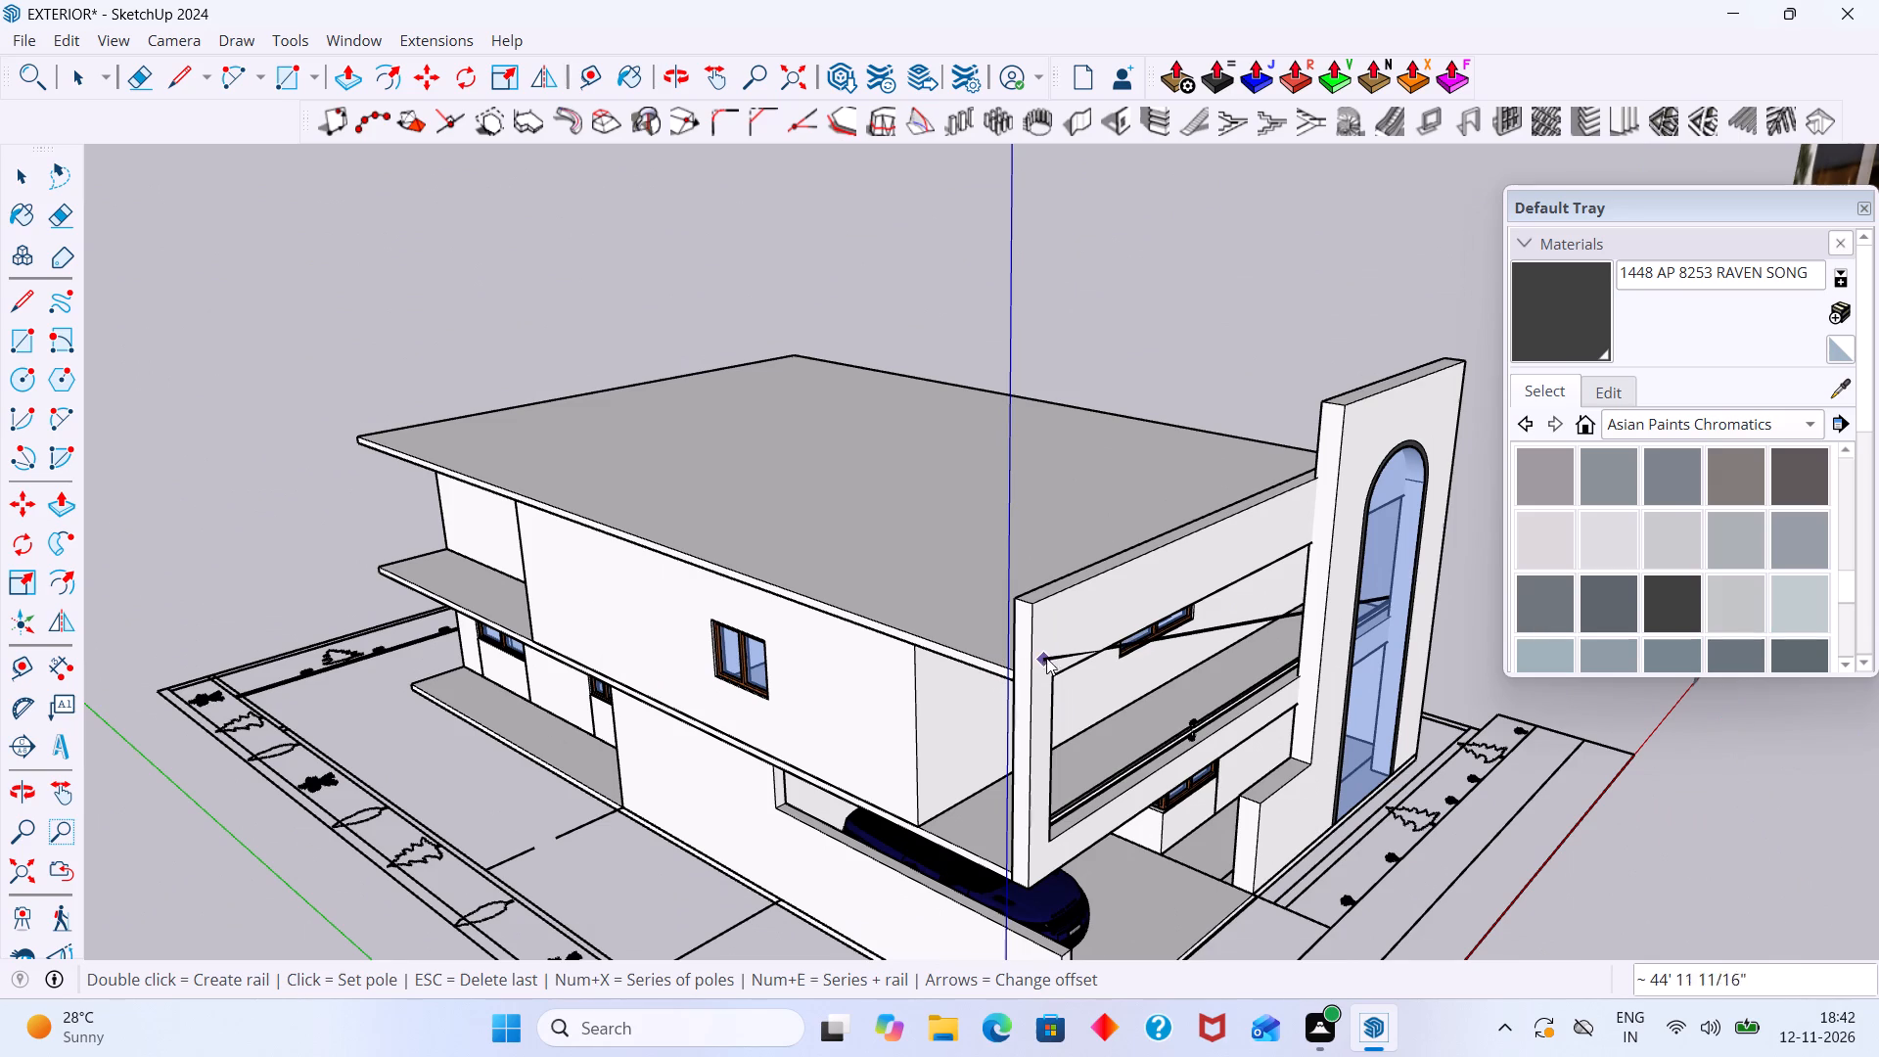
{"action": "key", "text": "Escape"}
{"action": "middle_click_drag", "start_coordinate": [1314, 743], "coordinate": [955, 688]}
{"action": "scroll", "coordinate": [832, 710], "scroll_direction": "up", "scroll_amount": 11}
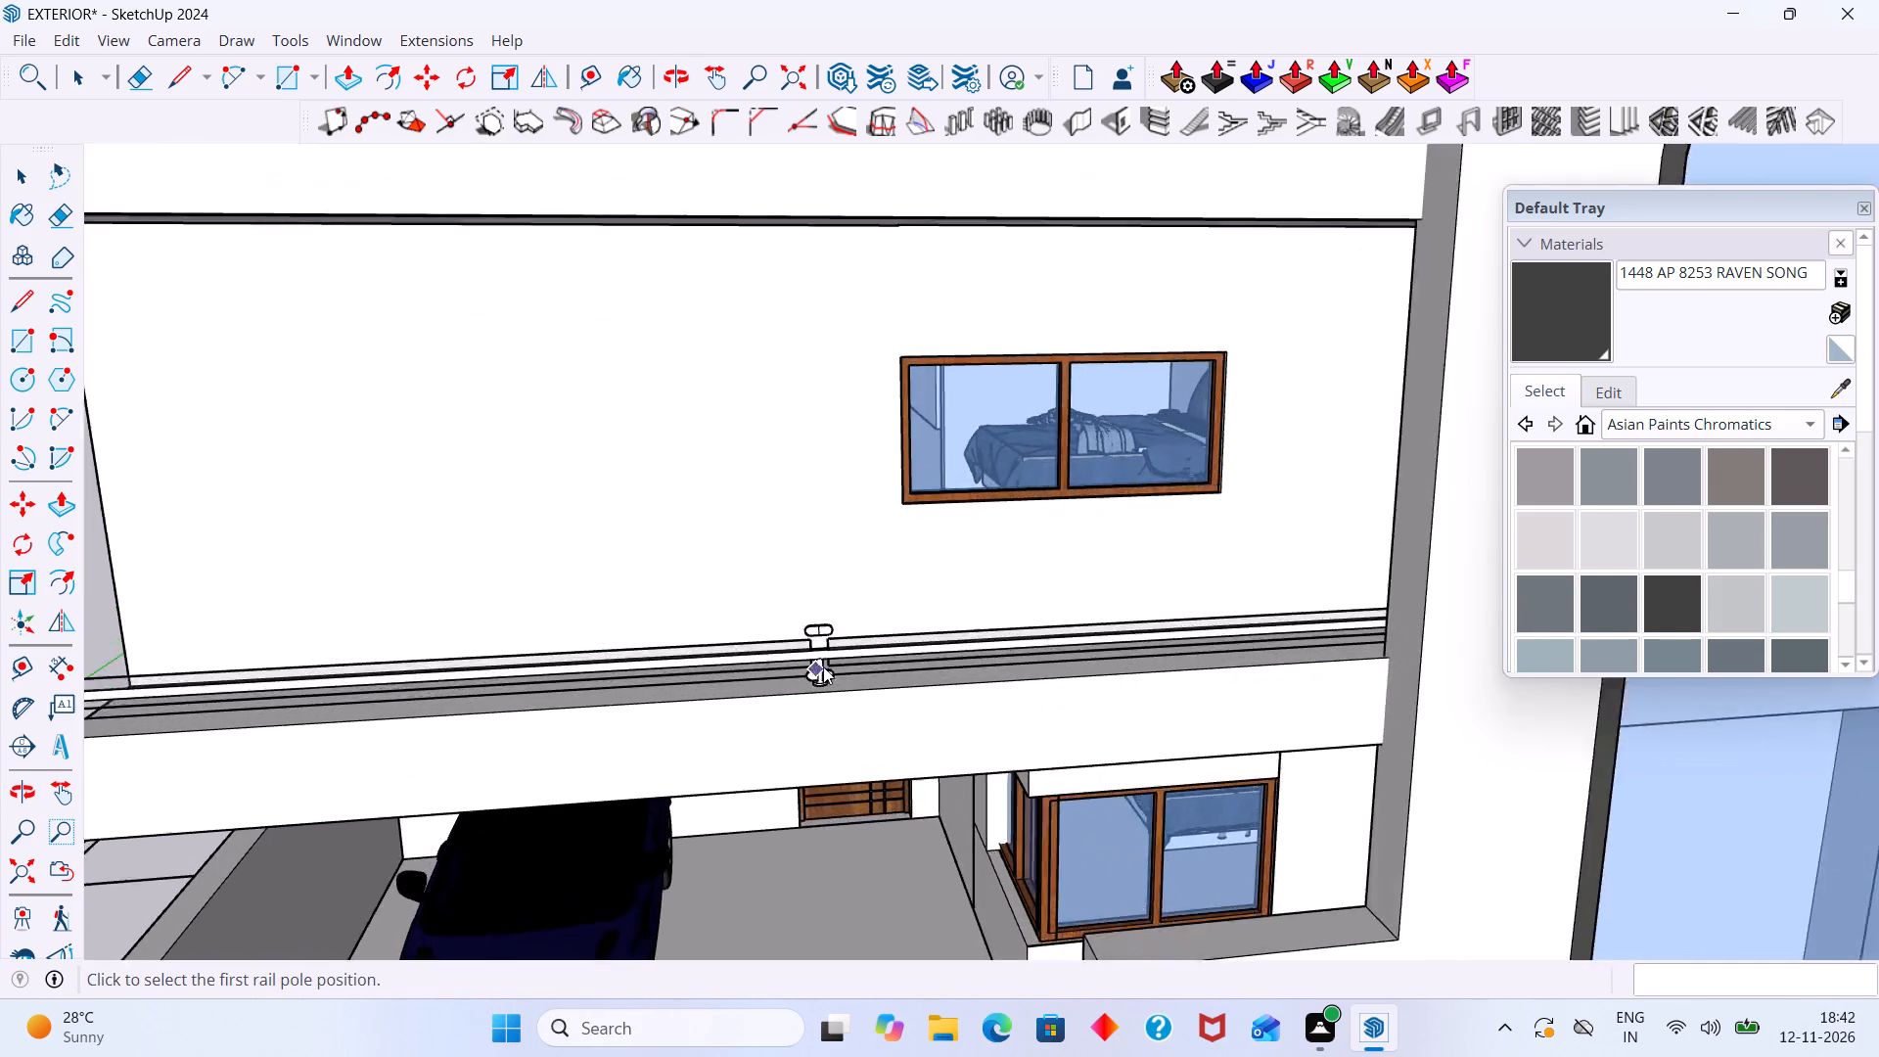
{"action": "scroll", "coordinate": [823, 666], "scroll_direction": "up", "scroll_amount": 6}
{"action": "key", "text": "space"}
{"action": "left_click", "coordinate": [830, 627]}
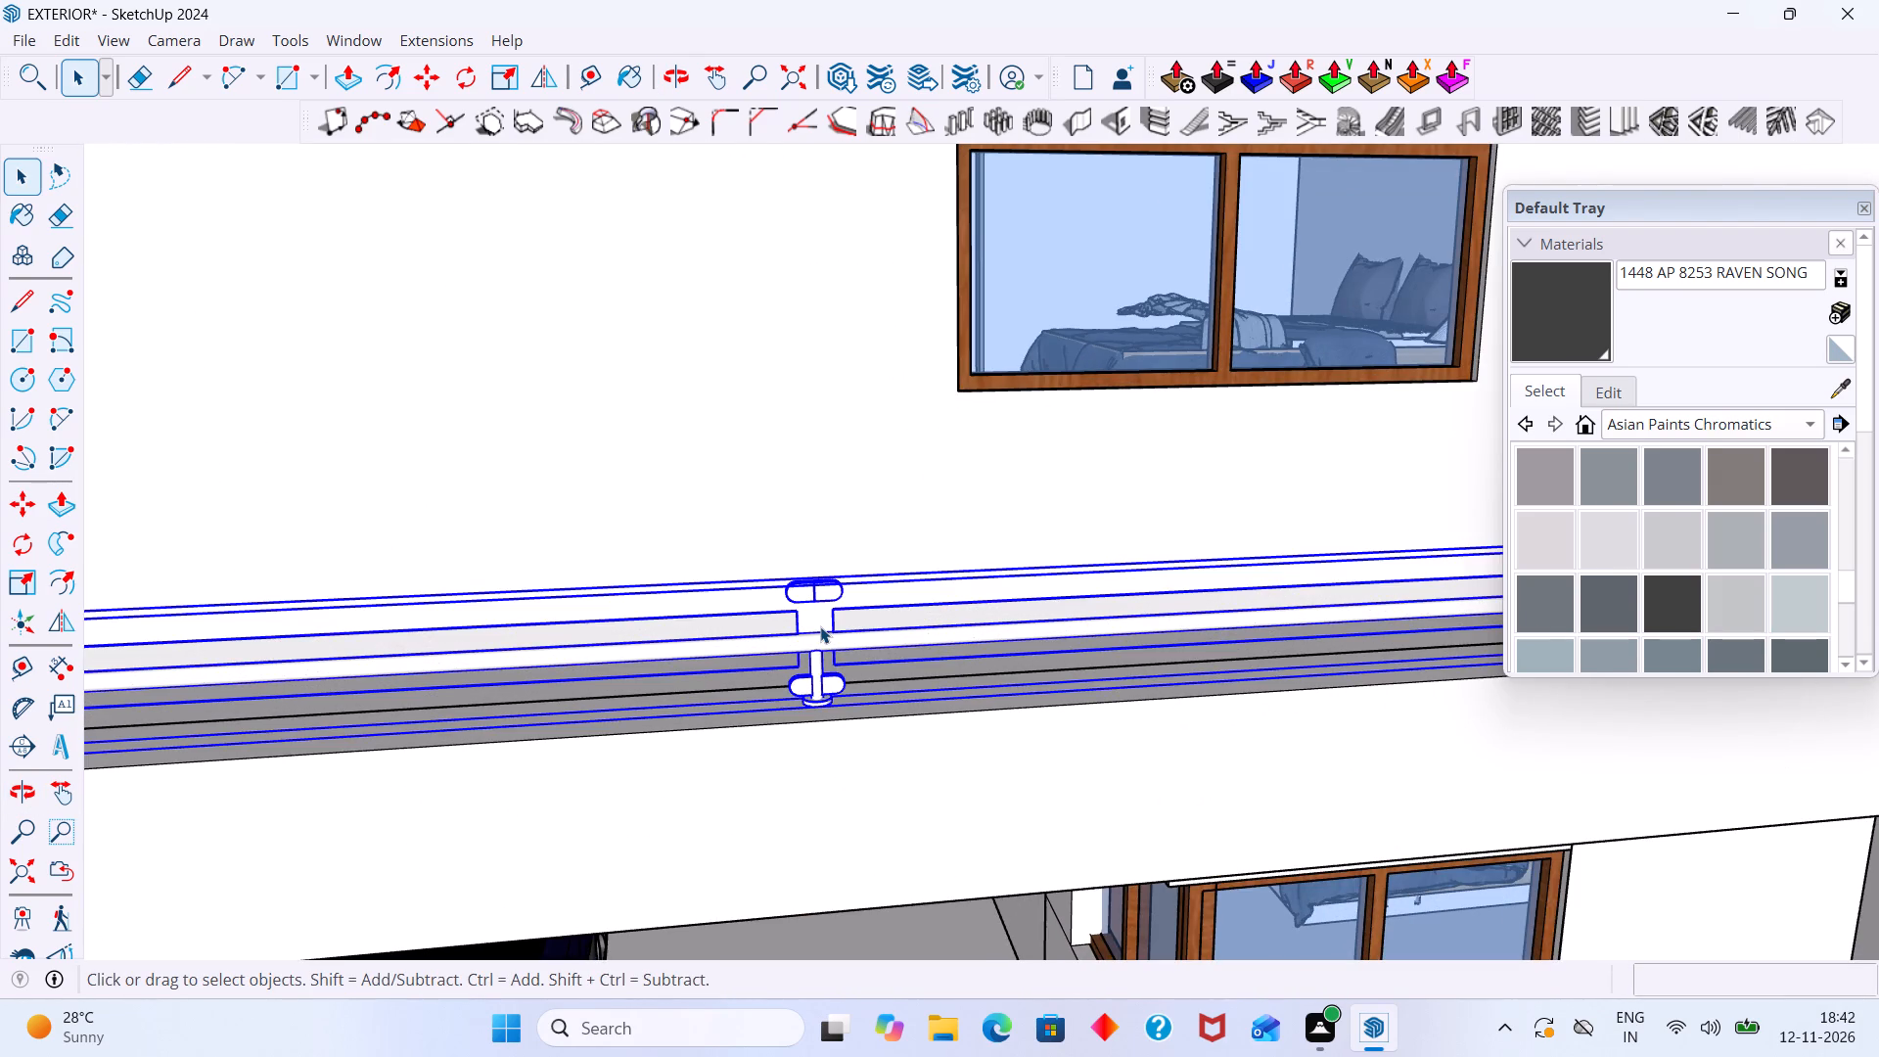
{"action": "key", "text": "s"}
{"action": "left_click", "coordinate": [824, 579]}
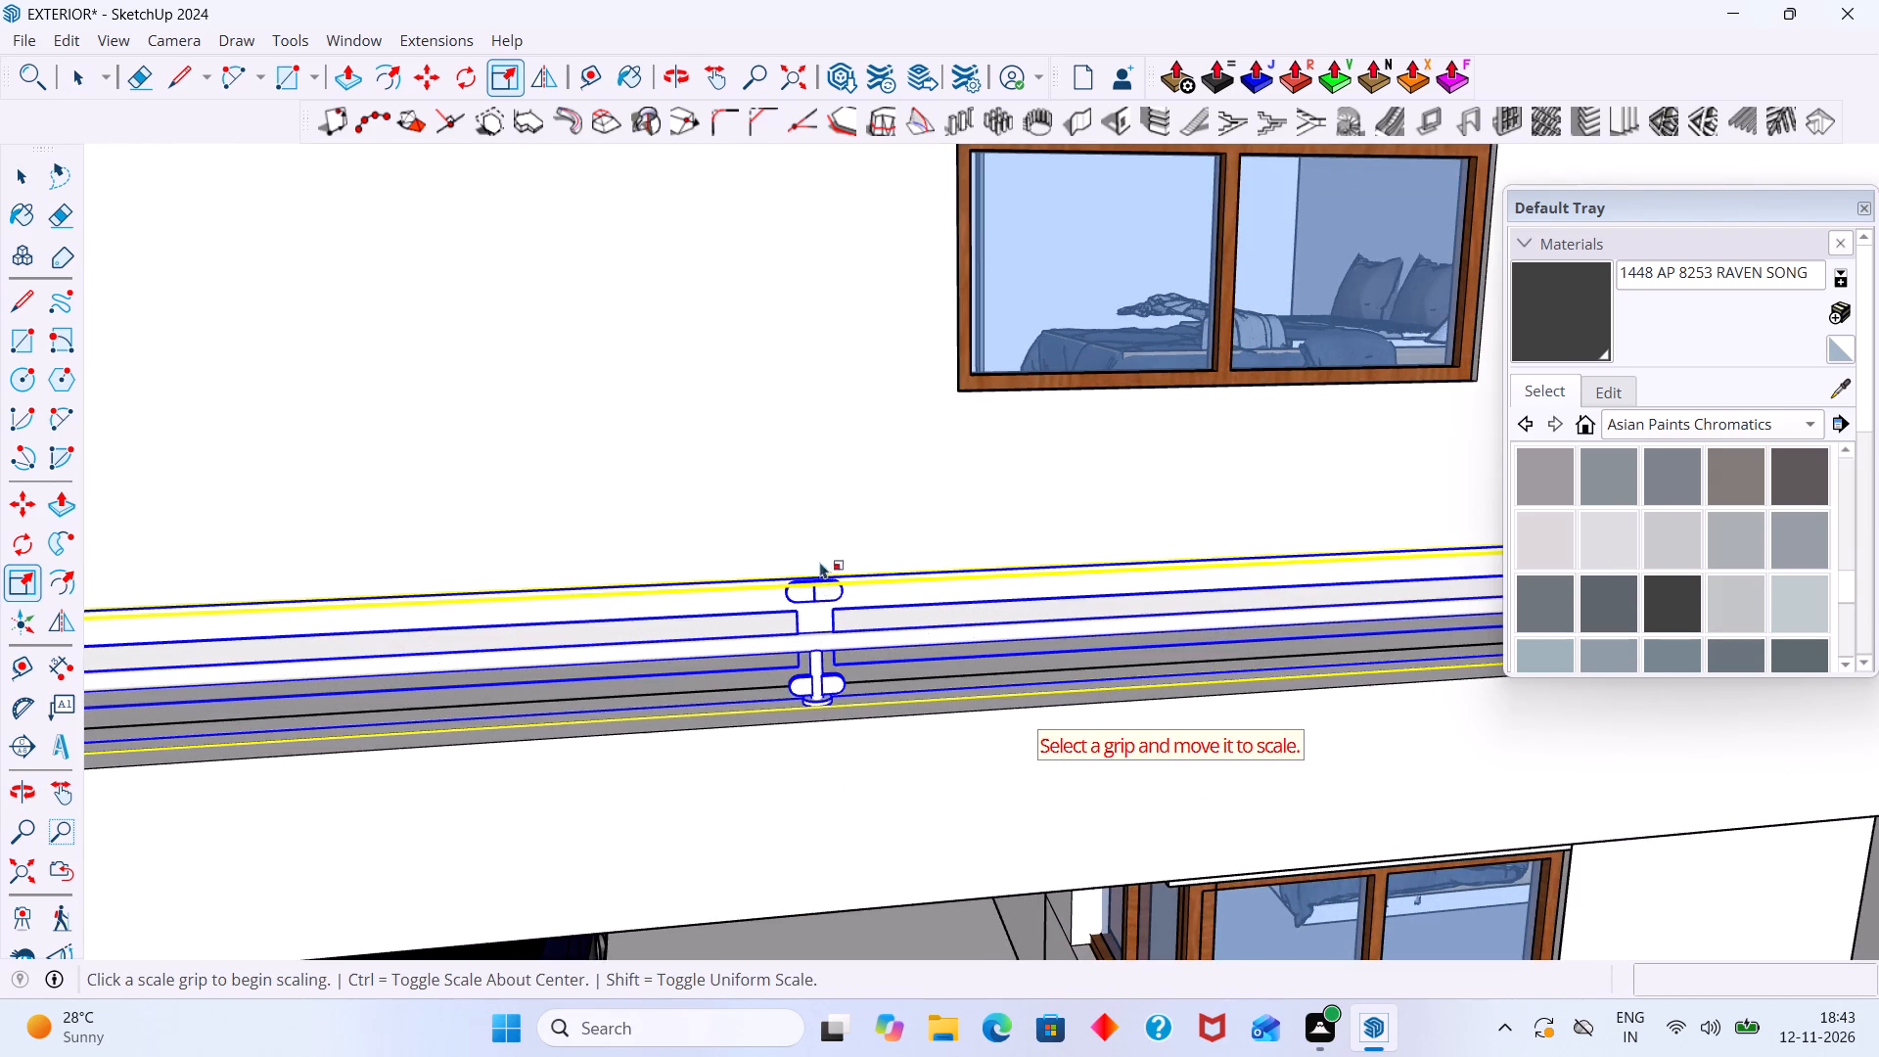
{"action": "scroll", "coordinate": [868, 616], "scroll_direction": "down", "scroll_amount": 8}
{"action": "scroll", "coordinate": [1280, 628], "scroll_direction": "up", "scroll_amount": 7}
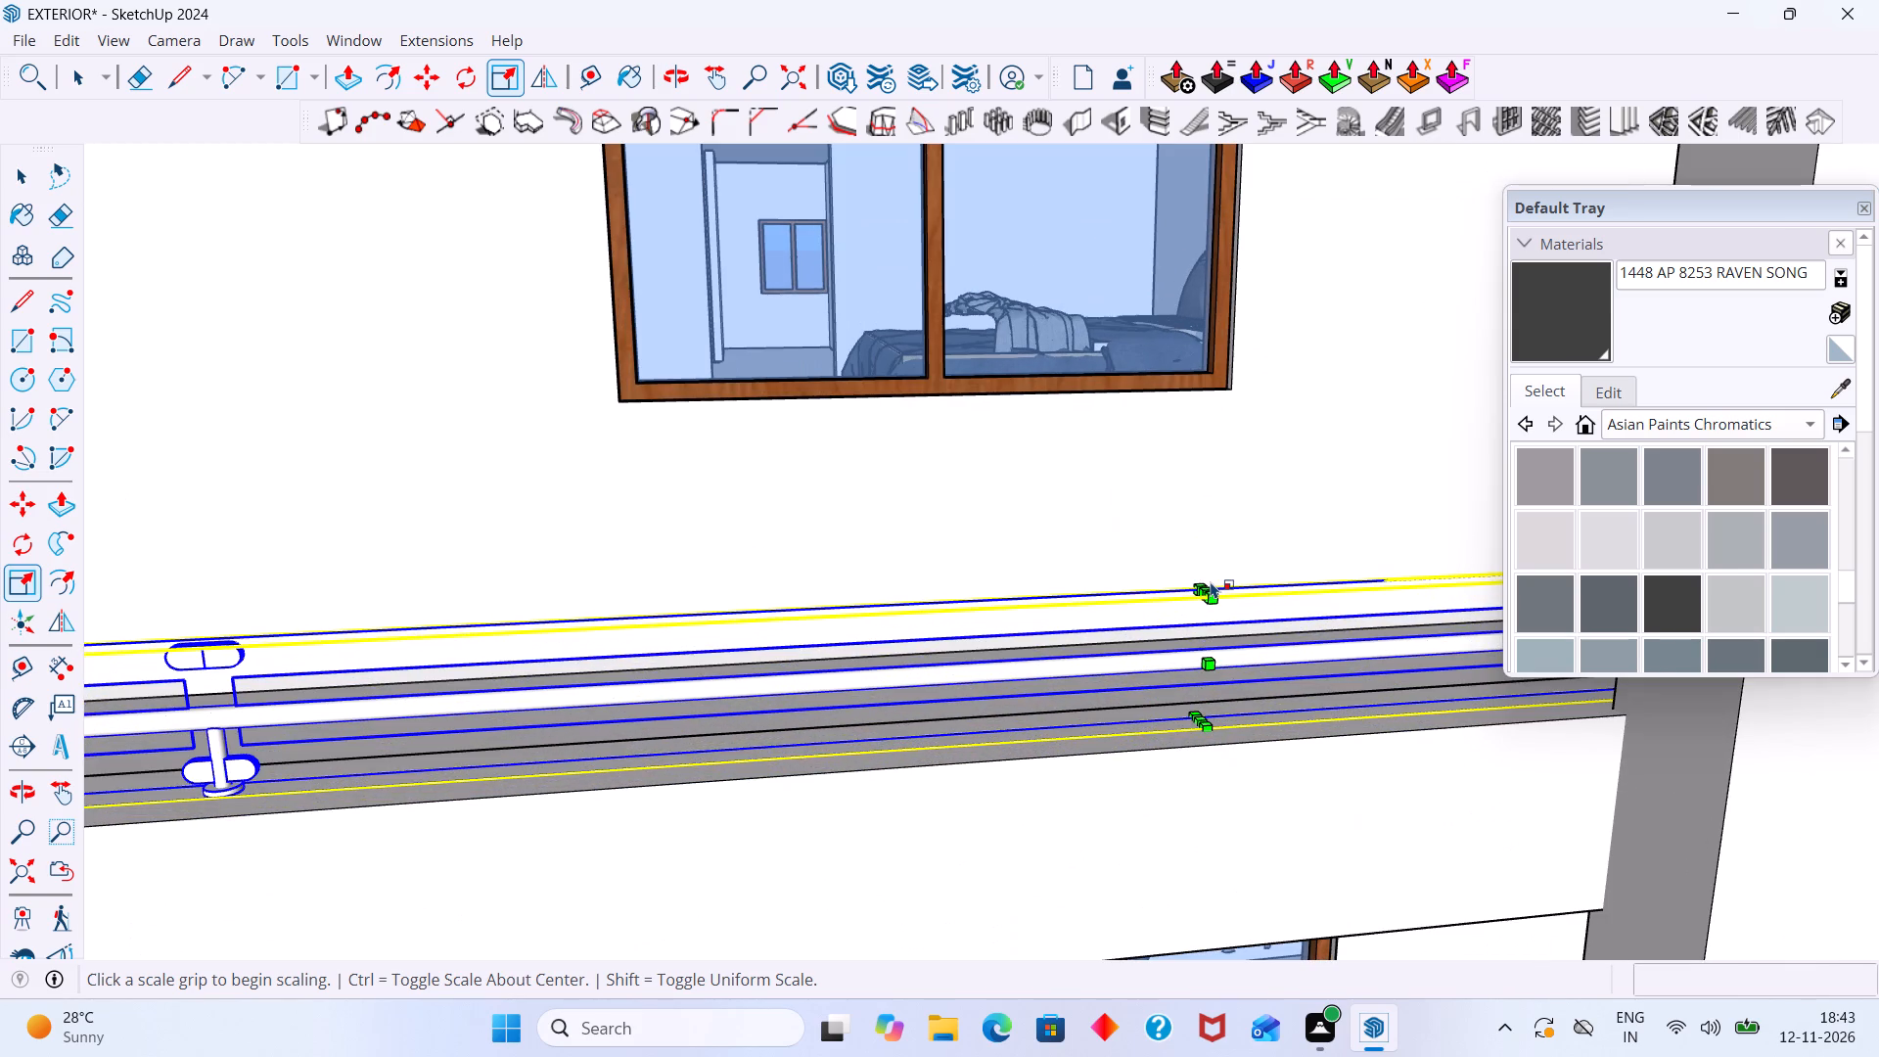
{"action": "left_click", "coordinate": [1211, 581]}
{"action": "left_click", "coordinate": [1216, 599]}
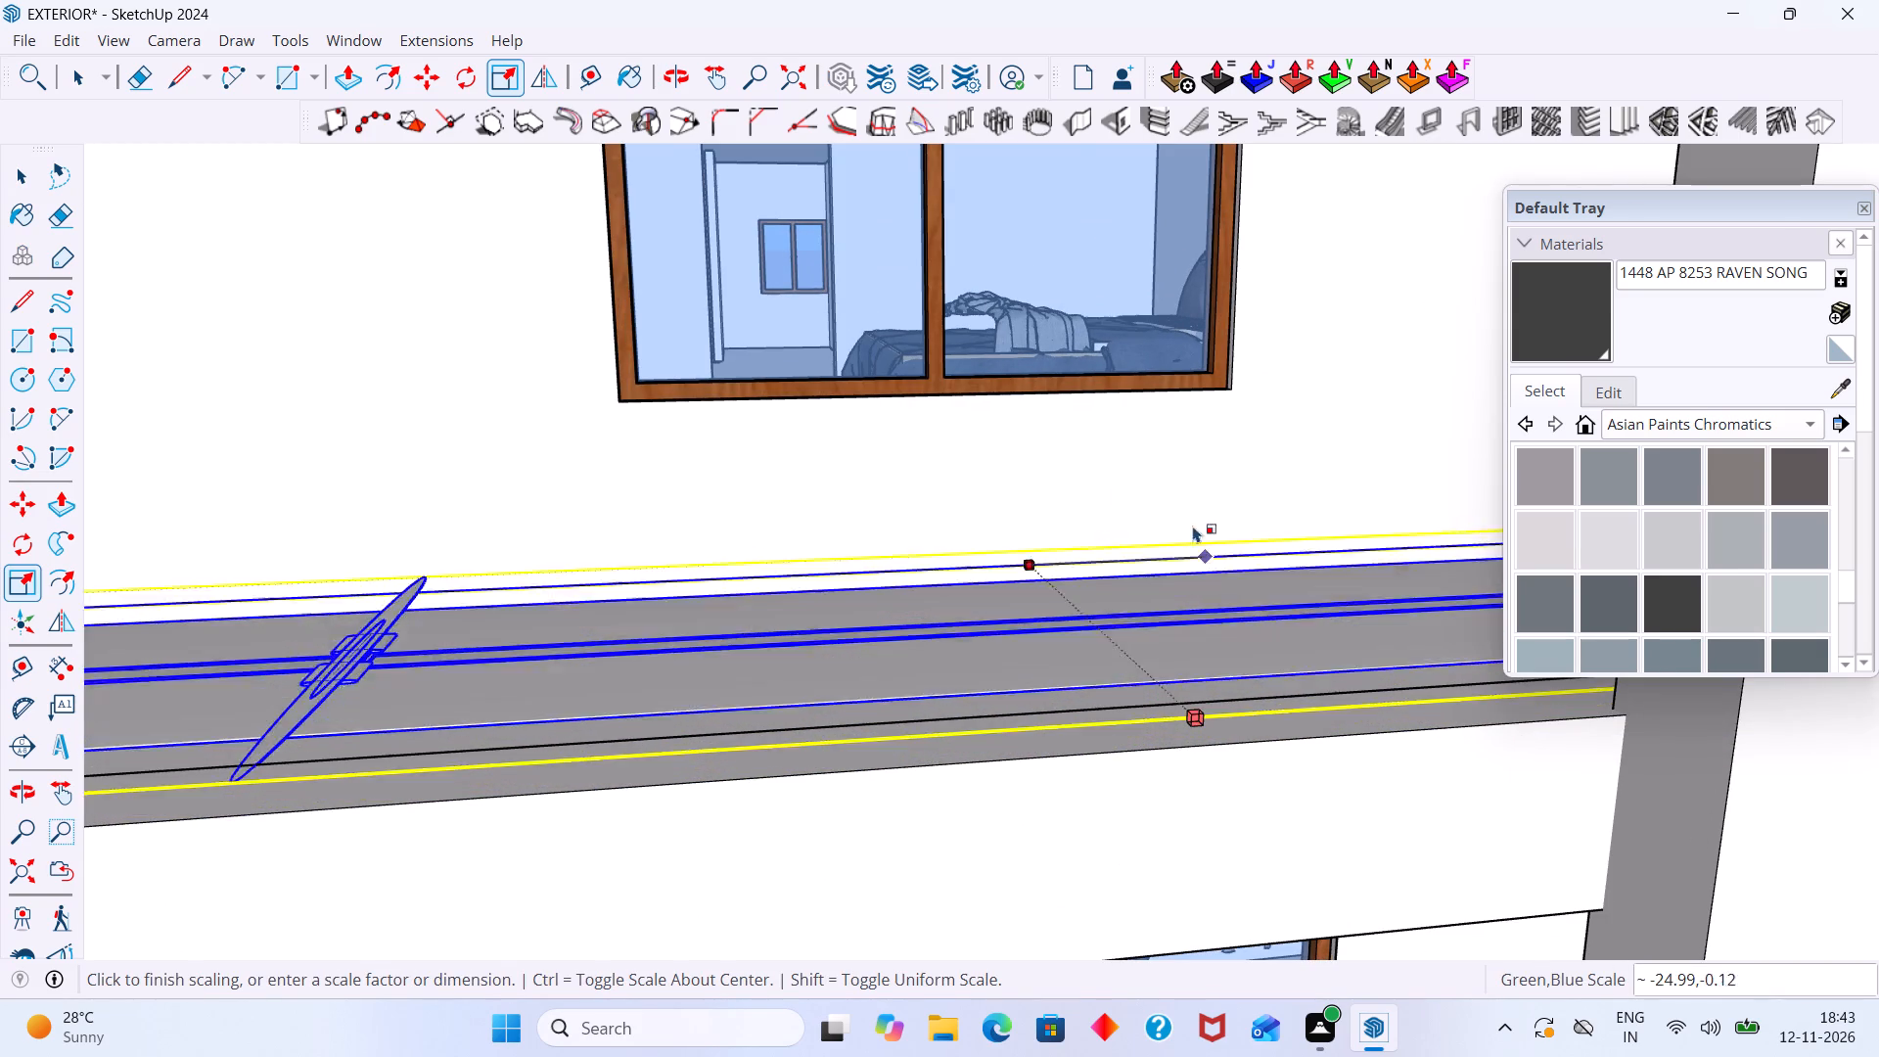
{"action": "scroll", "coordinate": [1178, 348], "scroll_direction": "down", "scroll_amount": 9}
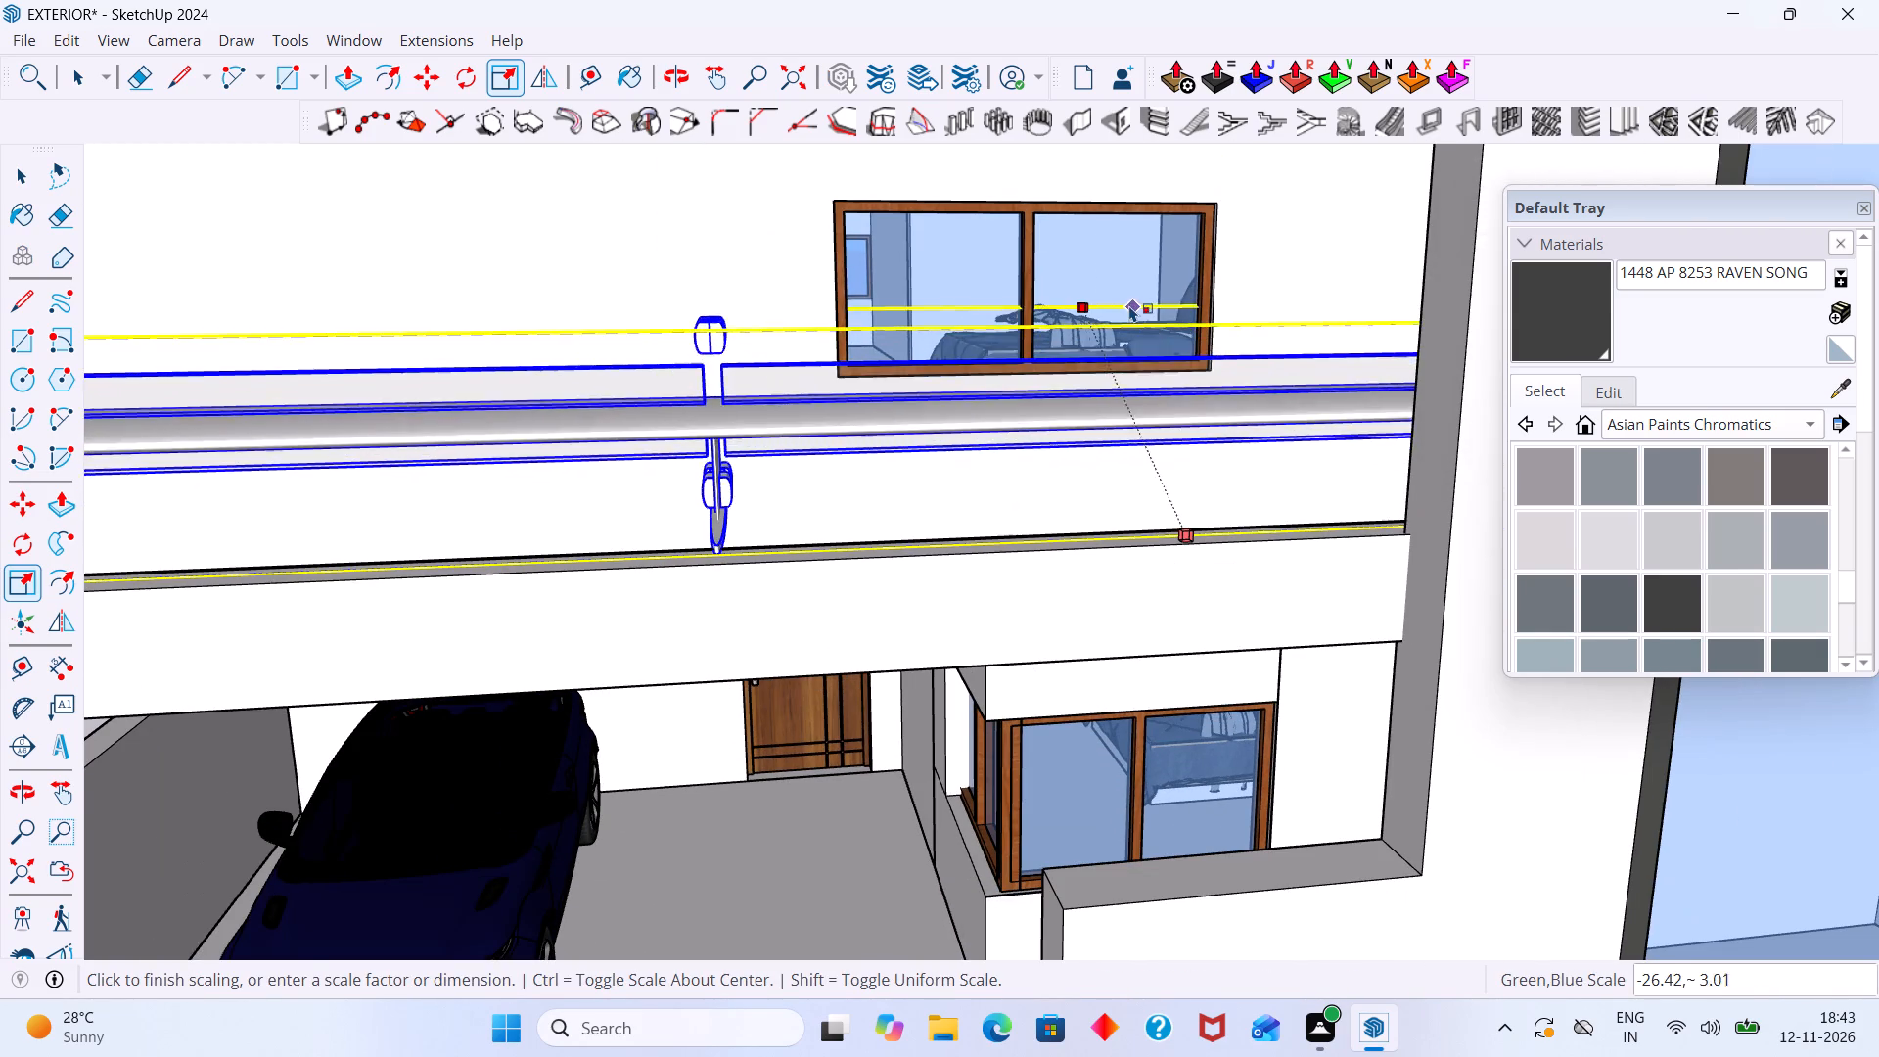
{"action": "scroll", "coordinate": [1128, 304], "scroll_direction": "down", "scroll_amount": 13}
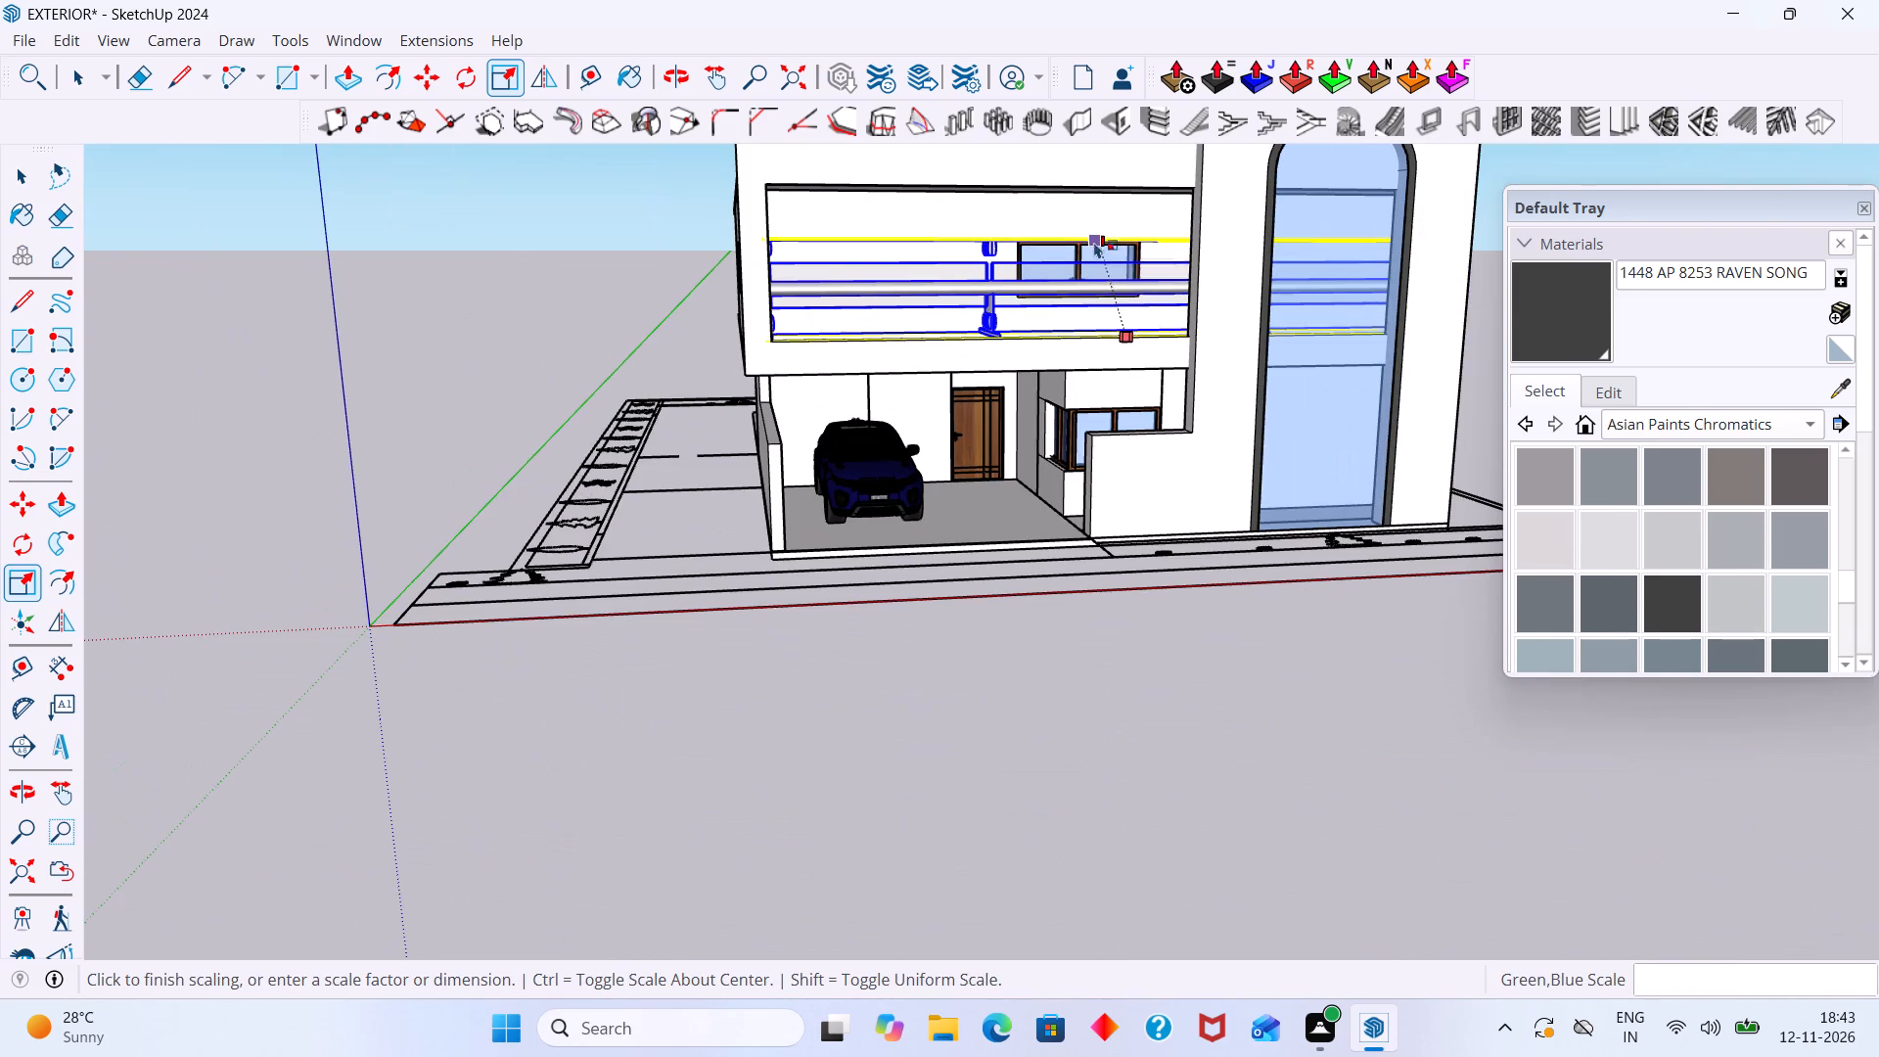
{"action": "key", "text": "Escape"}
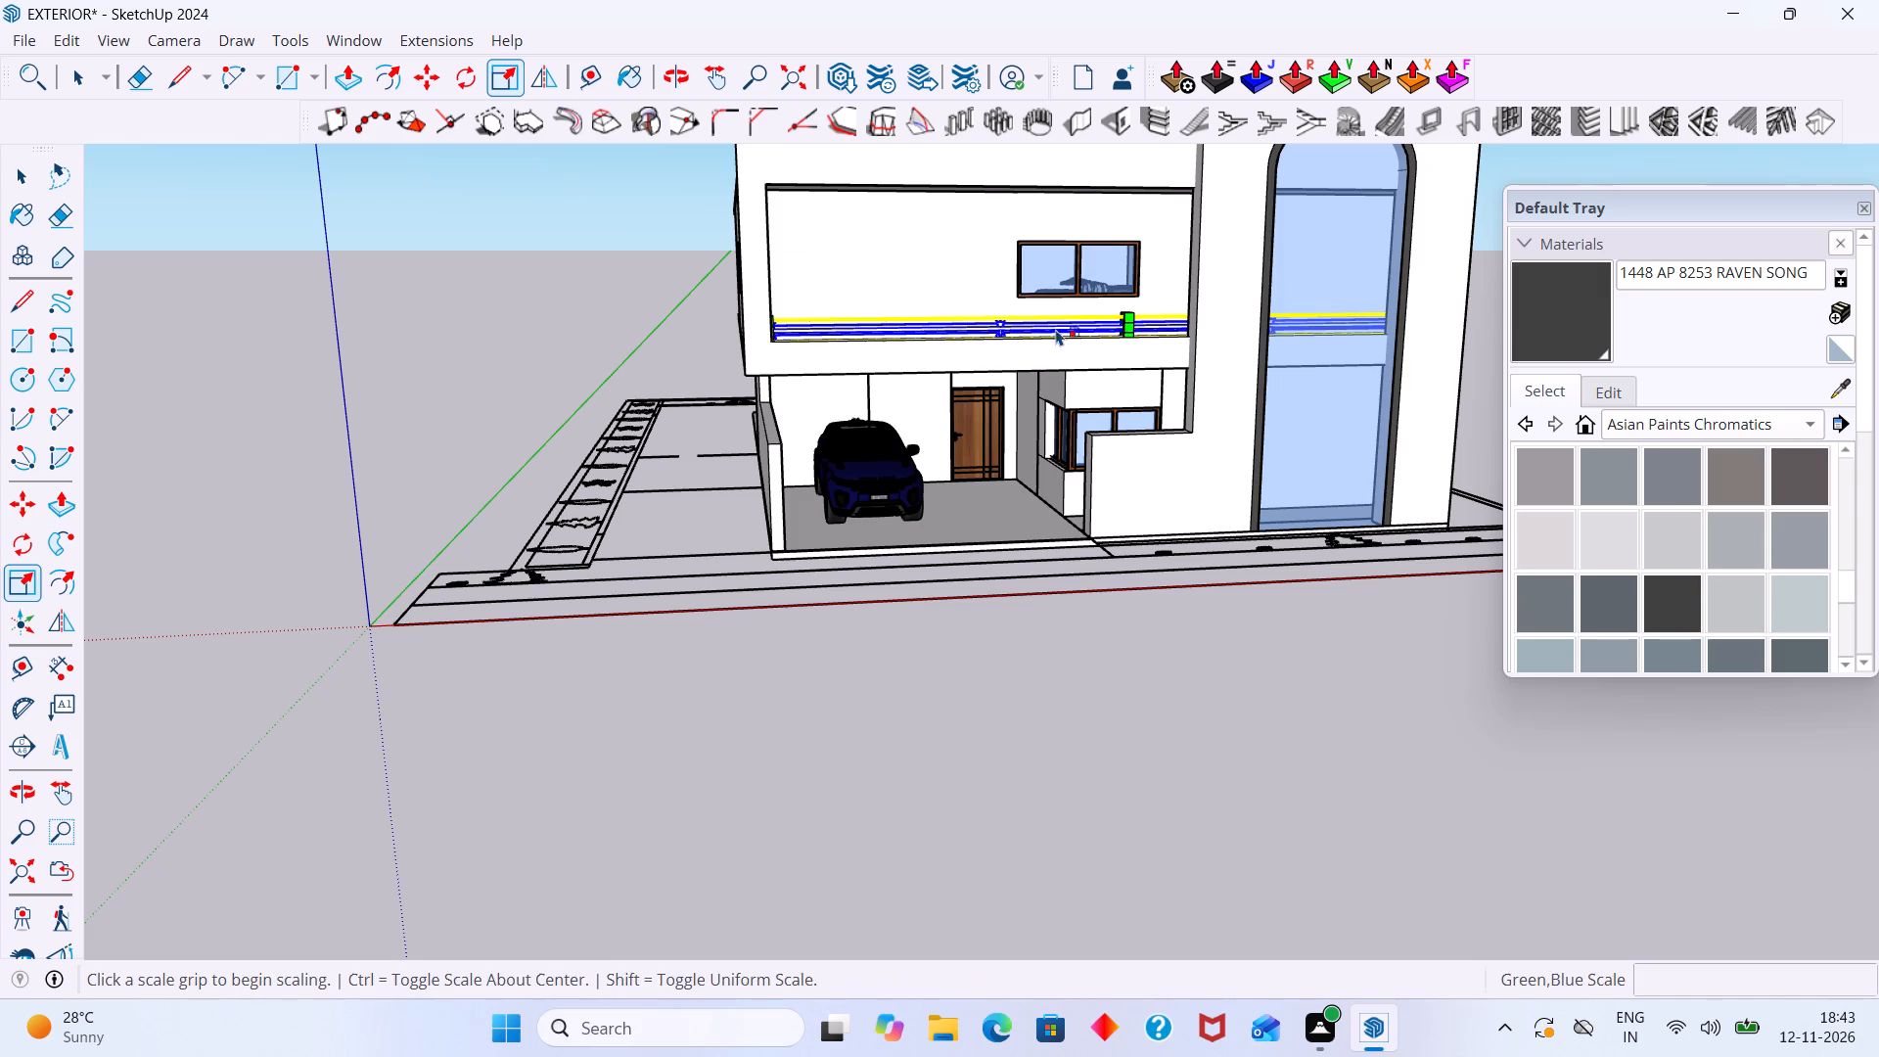
Examine the new balcony railing's pole and horizontal rails up close, then its overall height on the front facade.
{"action": "key", "text": "space"}
{"action": "left_click", "coordinate": [1005, 755]}
{"action": "middle_click_drag", "start_coordinate": [1021, 532], "coordinate": [979, 608]}
{"action": "scroll", "coordinate": [983, 379], "scroll_direction": "up", "scroll_amount": 11}
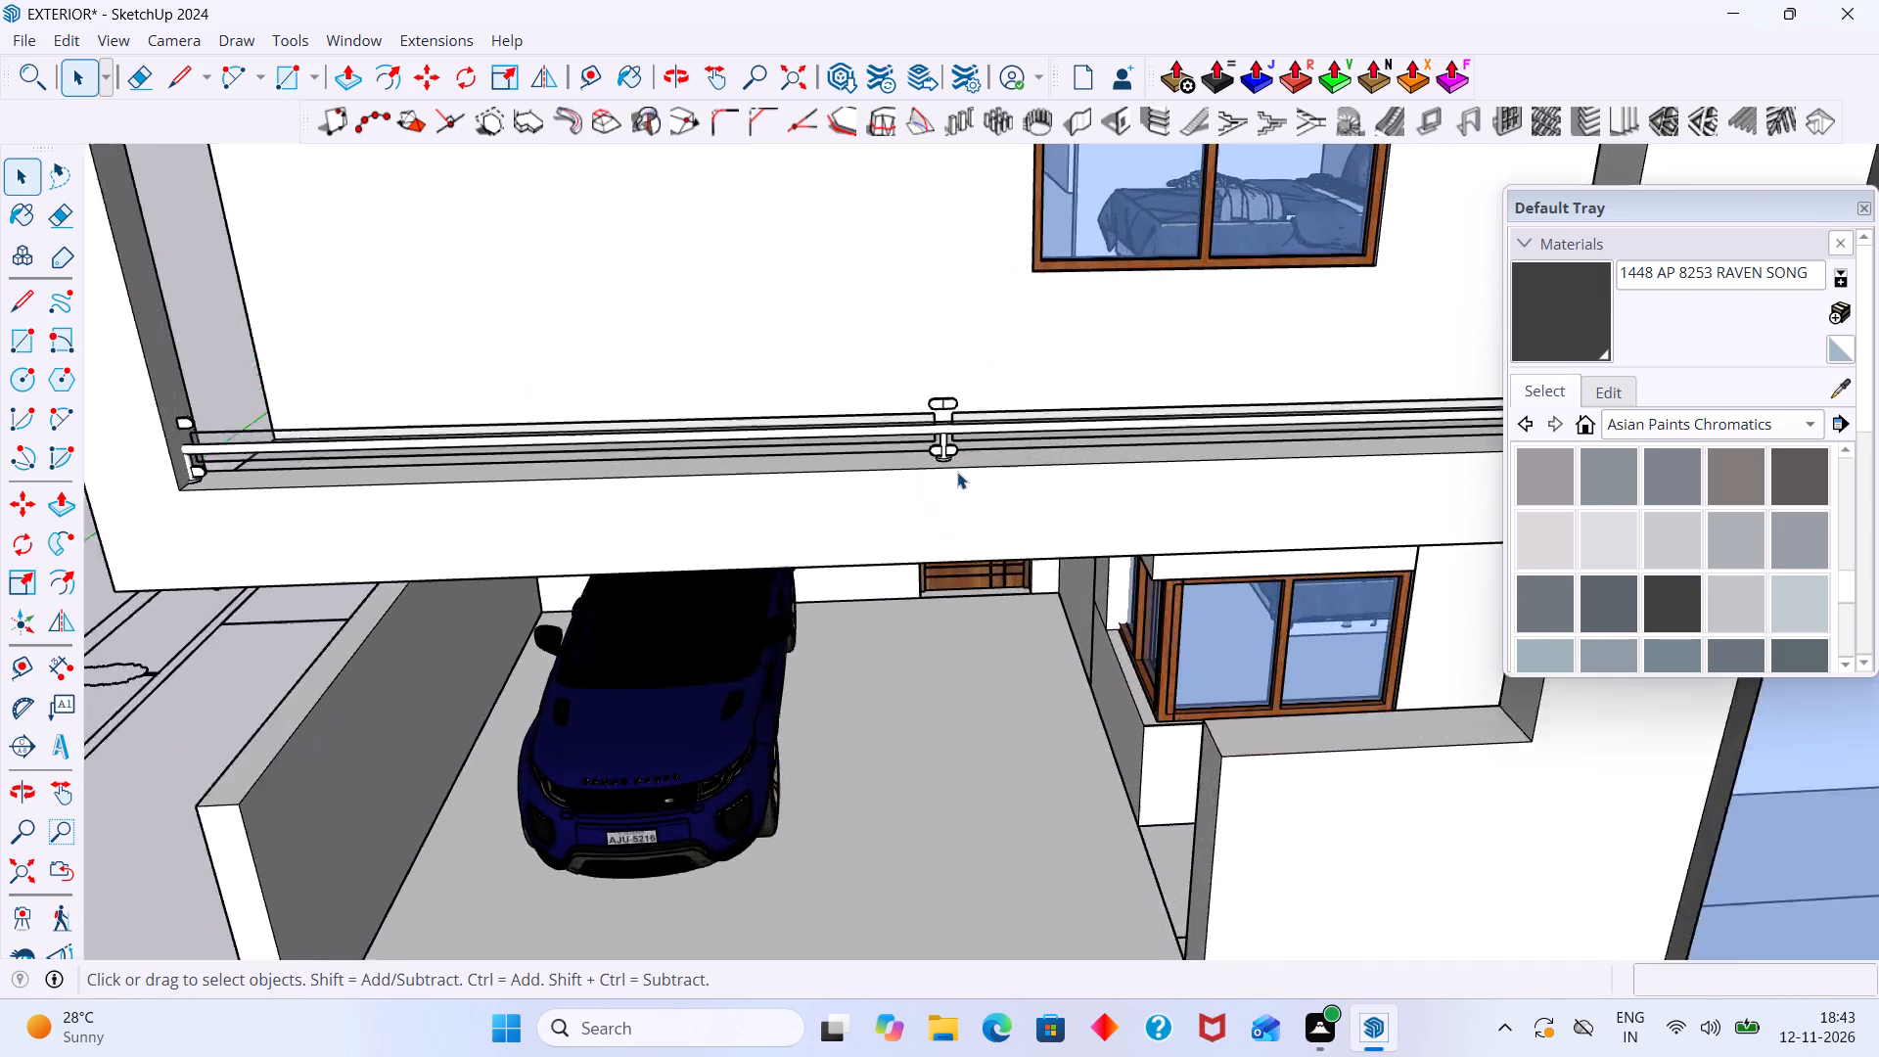
{"action": "scroll", "coordinate": [957, 472], "scroll_direction": "up", "scroll_amount": 5}
{"action": "middle_click_drag", "start_coordinate": [1014, 453], "coordinate": [930, 382]}
{"action": "scroll", "coordinate": [916, 328], "scroll_direction": "up", "scroll_amount": 3}
{"action": "scroll", "coordinate": [916, 315], "scroll_direction": "down", "scroll_amount": 4}
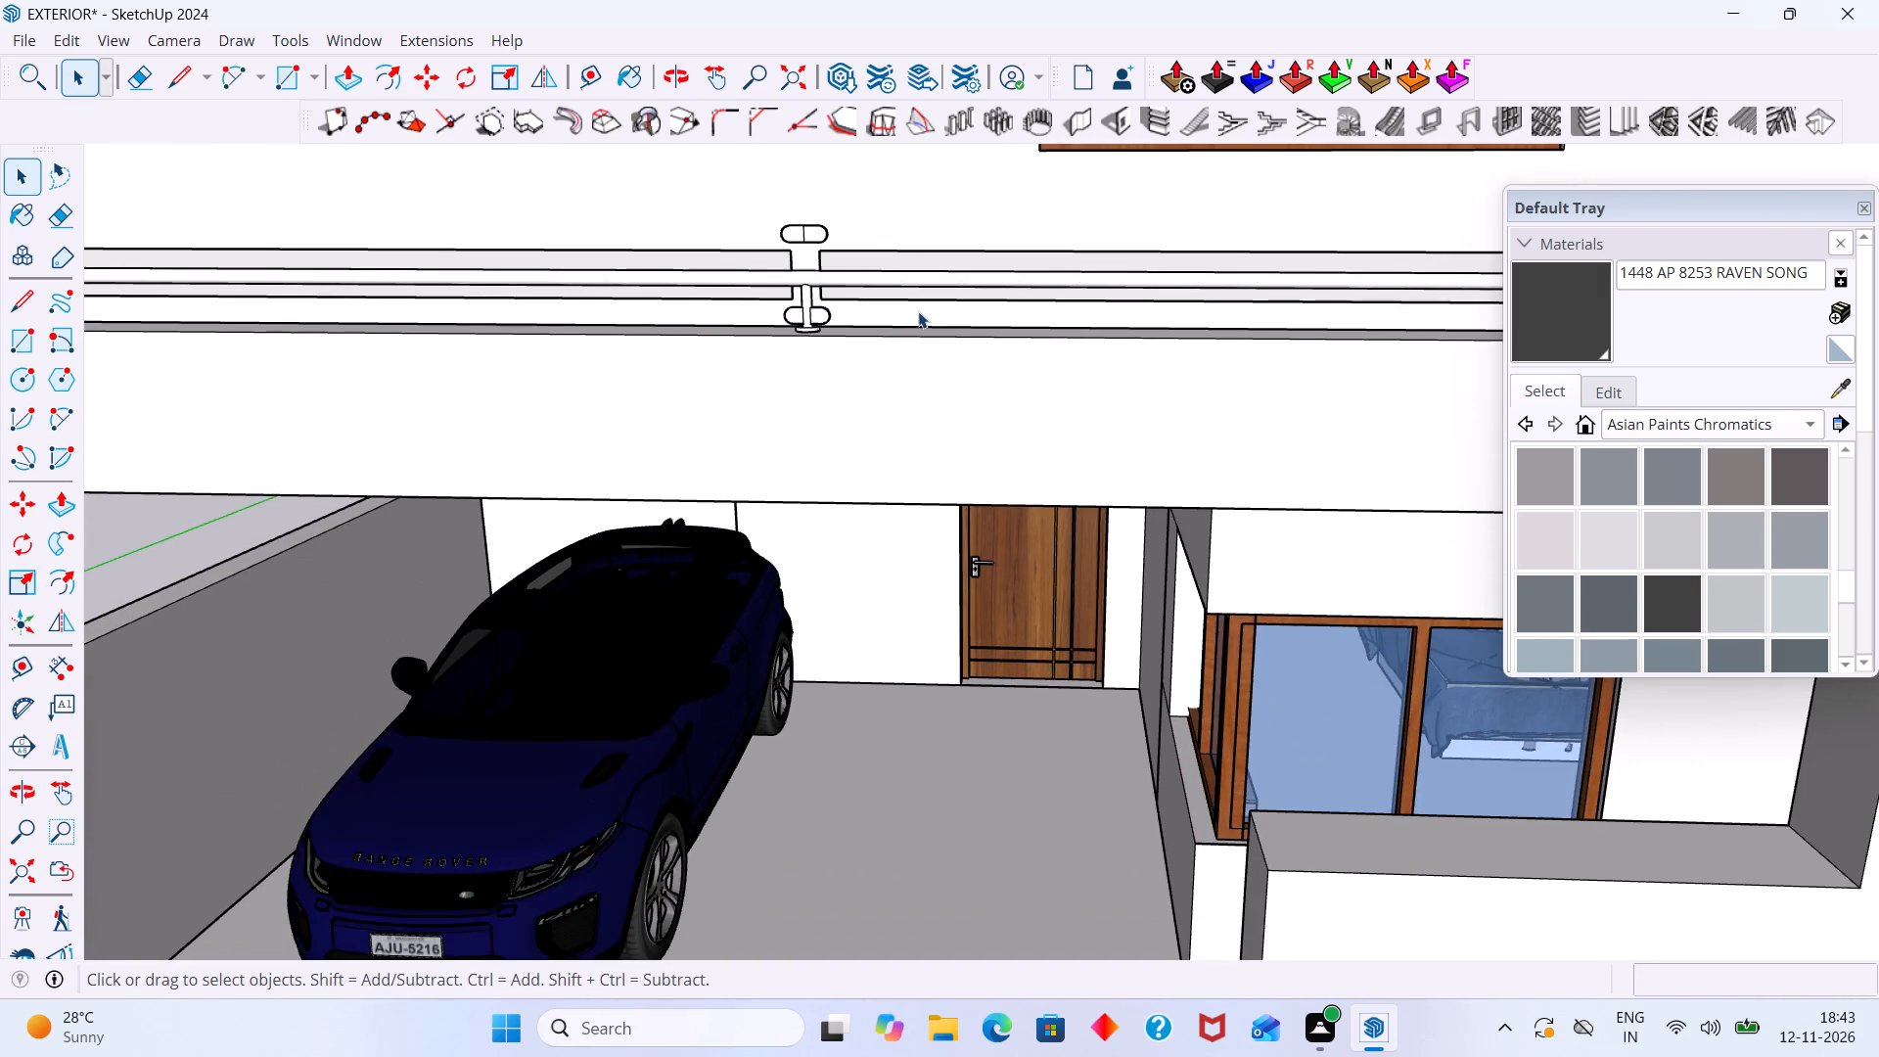
{"action": "middle_click_drag", "start_coordinate": [965, 315], "coordinate": [629, 366]}
{"action": "scroll", "coordinate": [1061, 297], "scroll_direction": "up", "scroll_amount": 1}
{"action": "left_click", "coordinate": [1062, 337]}
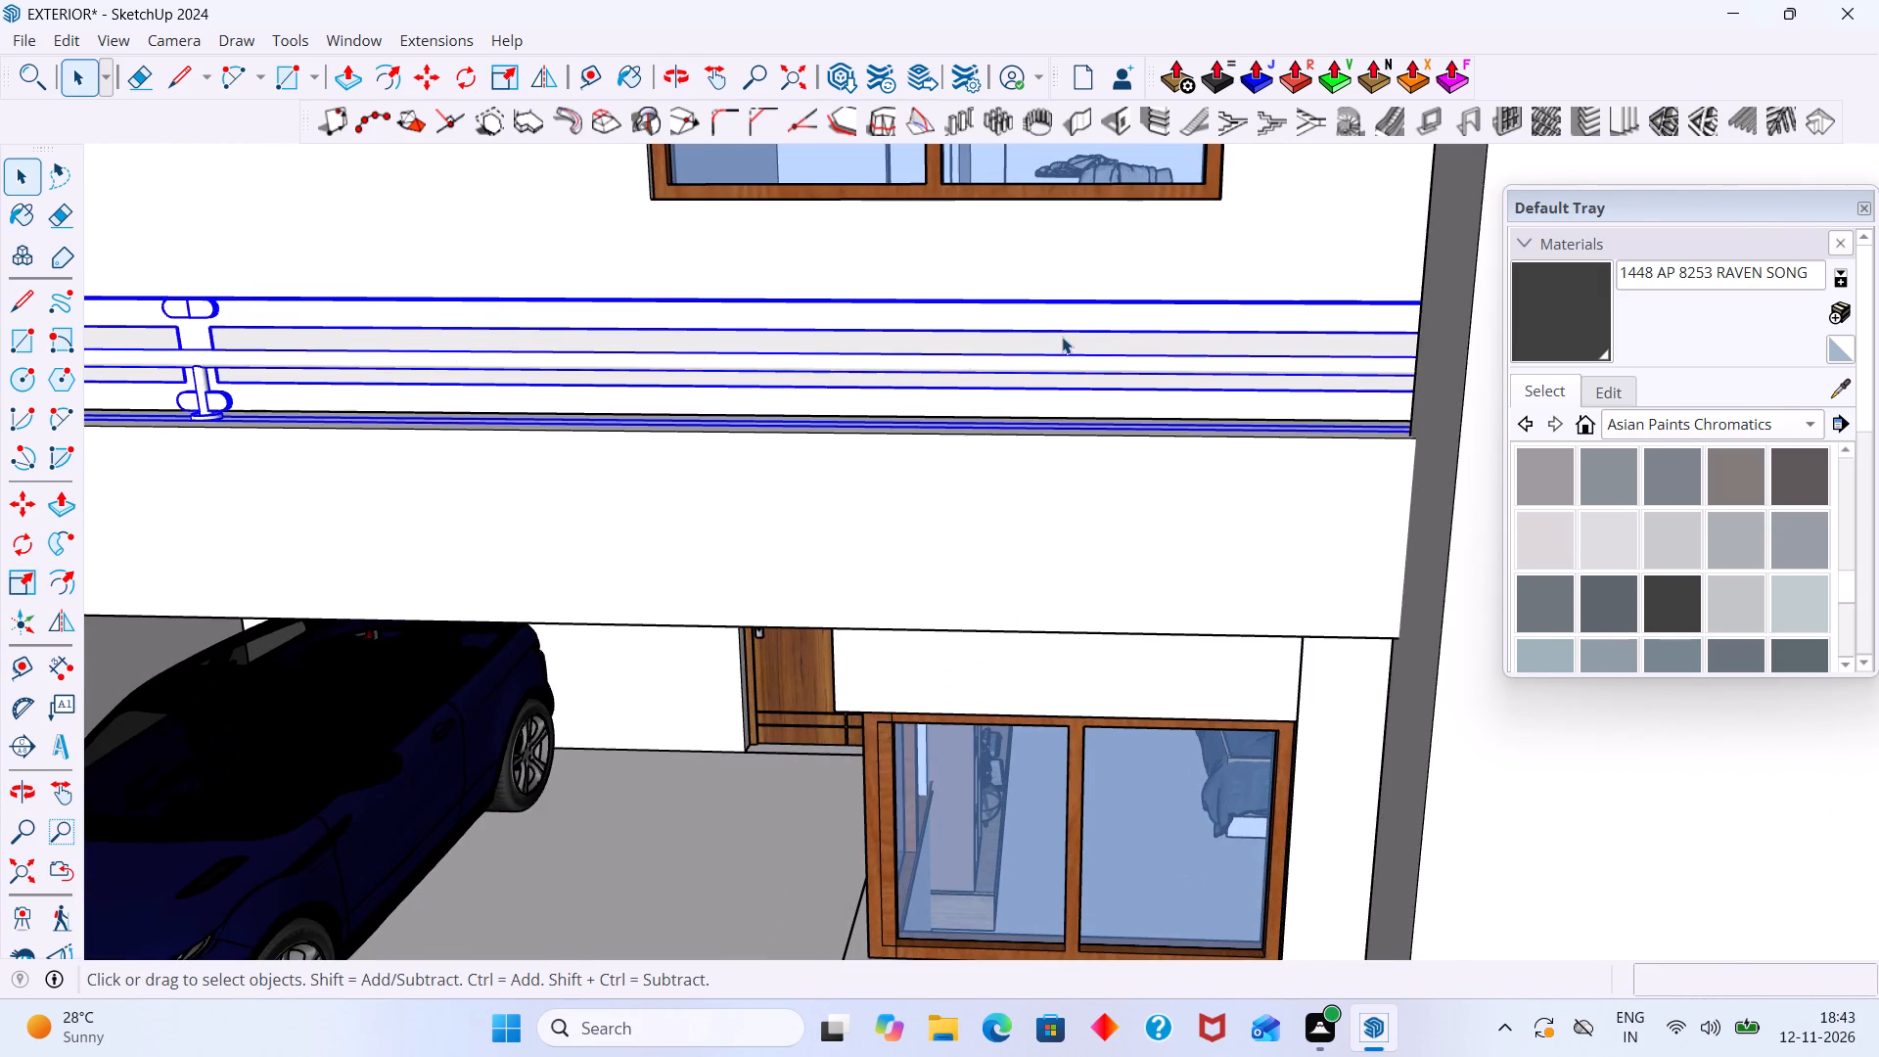
{"action": "scroll", "coordinate": [1085, 333], "scroll_direction": "up", "scroll_amount": 1}
{"action": "scroll", "coordinate": [1085, 333], "scroll_direction": "down", "scroll_amount": 1}
{"action": "middle_click_drag", "start_coordinate": [1086, 336], "coordinate": [1113, 452]}
{"action": "scroll", "coordinate": [1113, 457], "scroll_direction": "down", "scroll_amount": 14}
{"action": "middle_click_drag", "start_coordinate": [1019, 530], "coordinate": [1027, 611]}
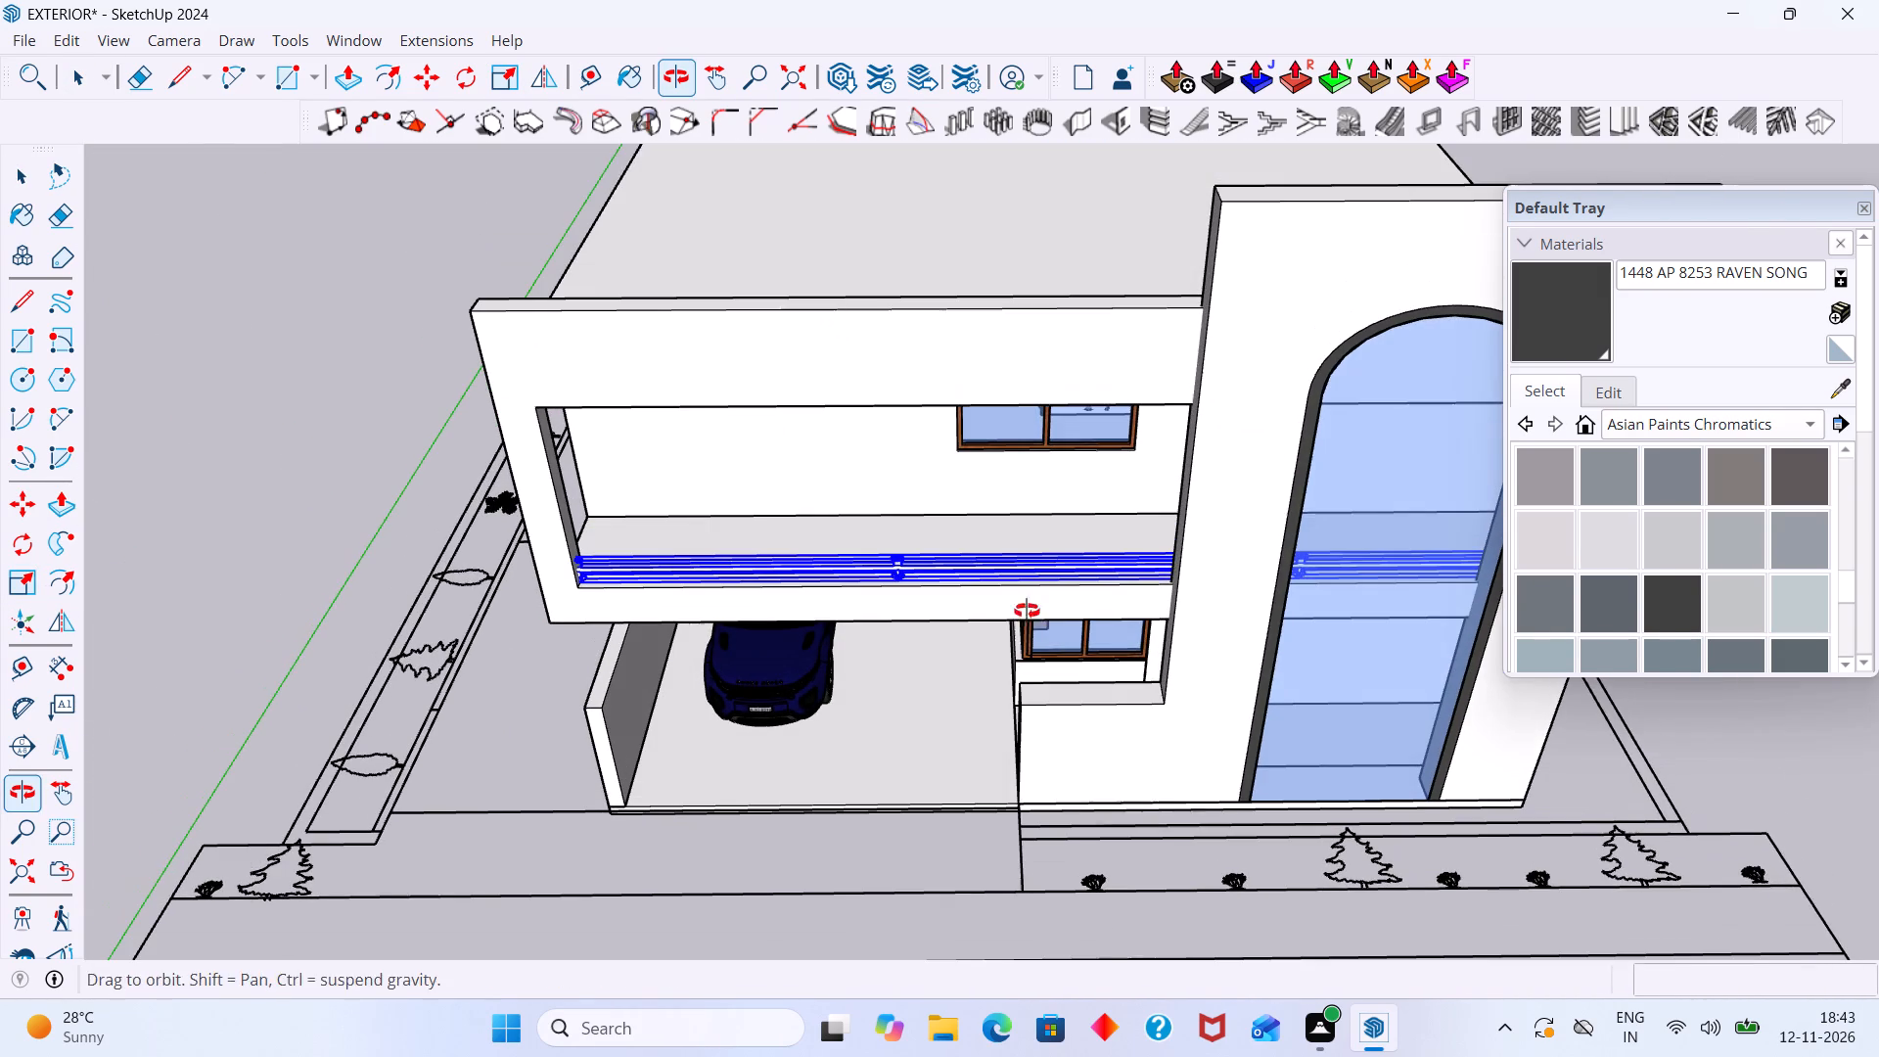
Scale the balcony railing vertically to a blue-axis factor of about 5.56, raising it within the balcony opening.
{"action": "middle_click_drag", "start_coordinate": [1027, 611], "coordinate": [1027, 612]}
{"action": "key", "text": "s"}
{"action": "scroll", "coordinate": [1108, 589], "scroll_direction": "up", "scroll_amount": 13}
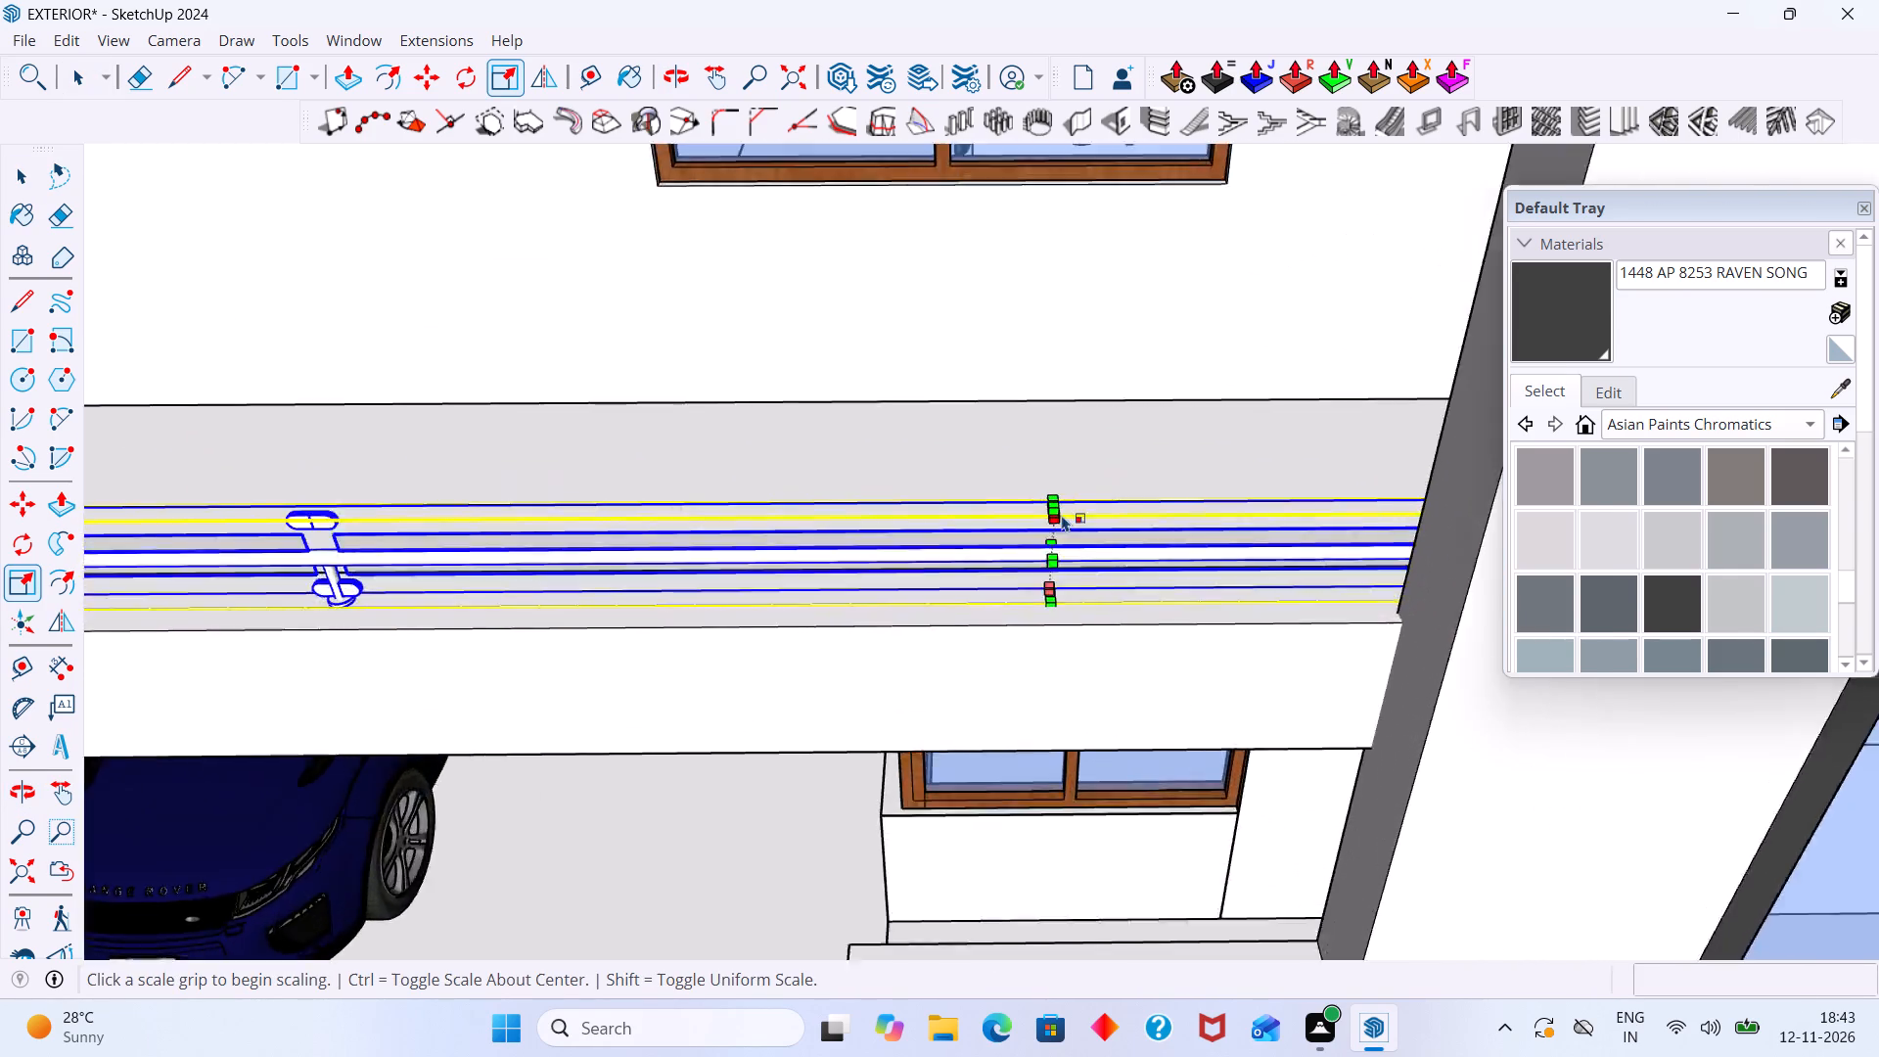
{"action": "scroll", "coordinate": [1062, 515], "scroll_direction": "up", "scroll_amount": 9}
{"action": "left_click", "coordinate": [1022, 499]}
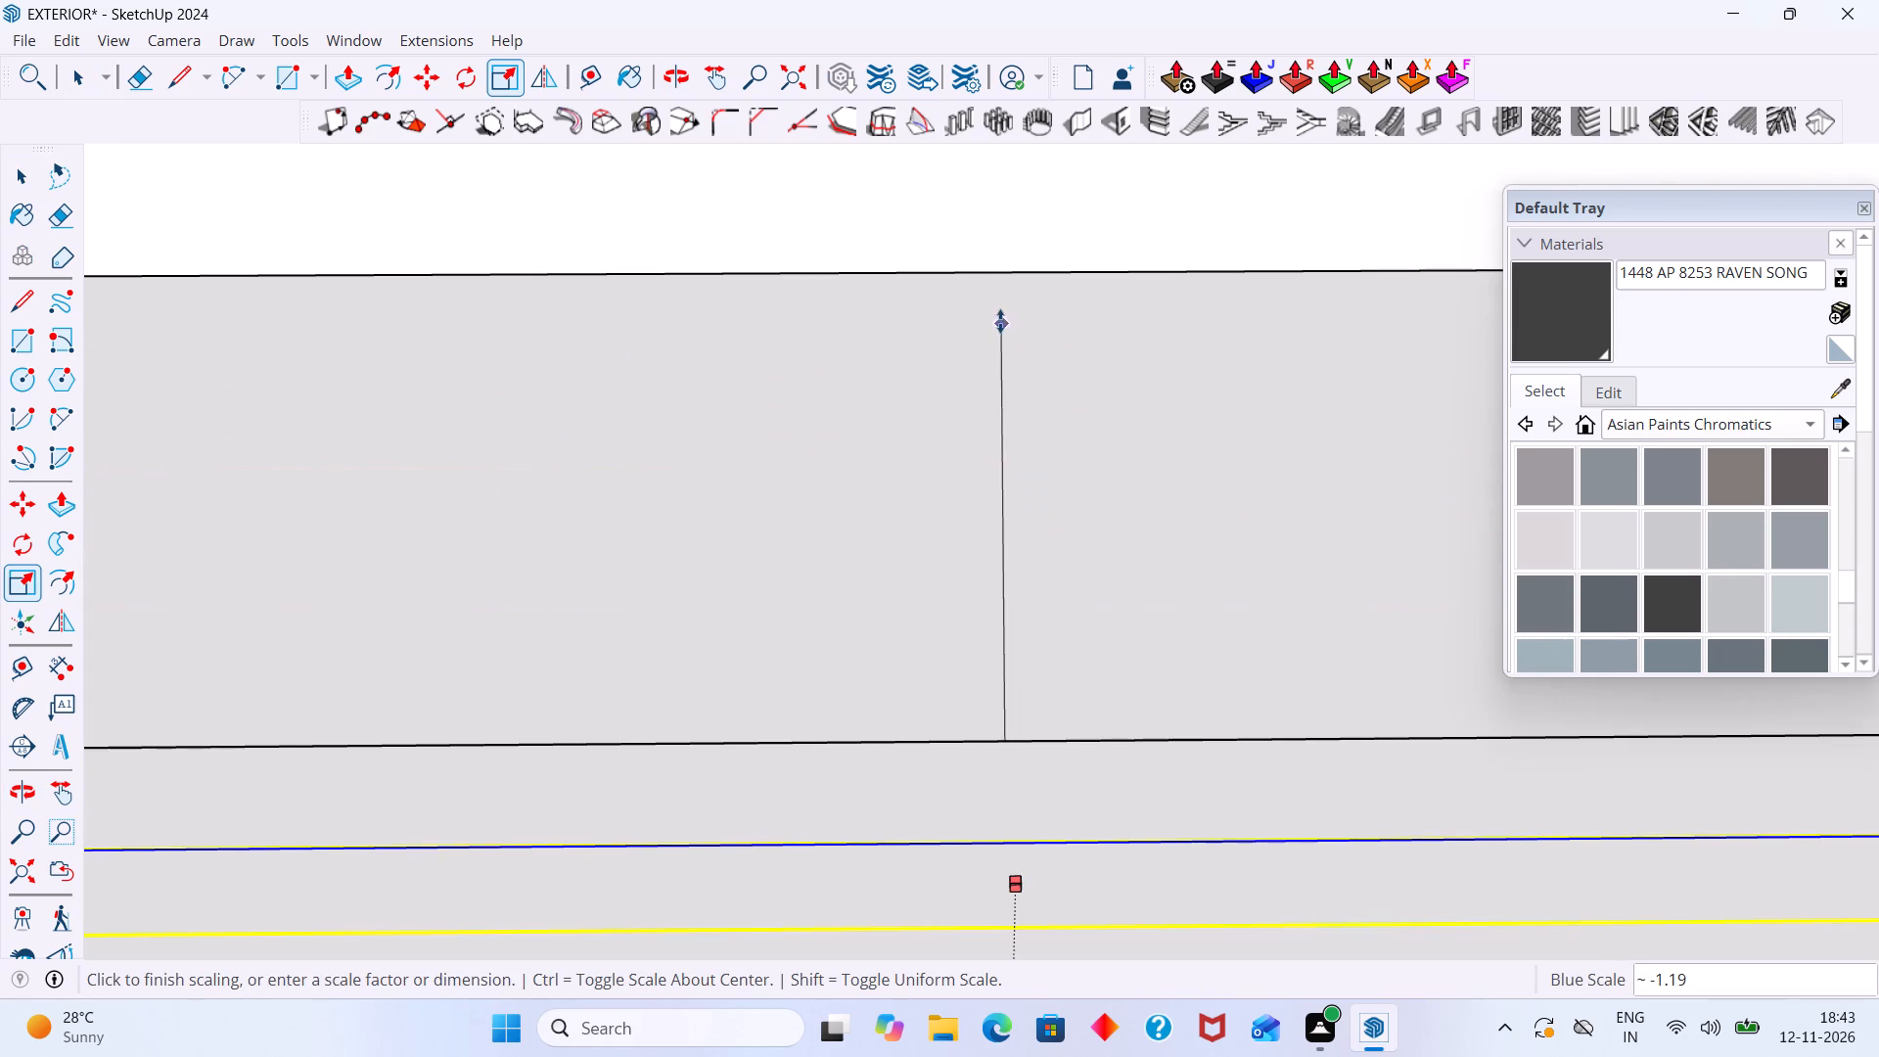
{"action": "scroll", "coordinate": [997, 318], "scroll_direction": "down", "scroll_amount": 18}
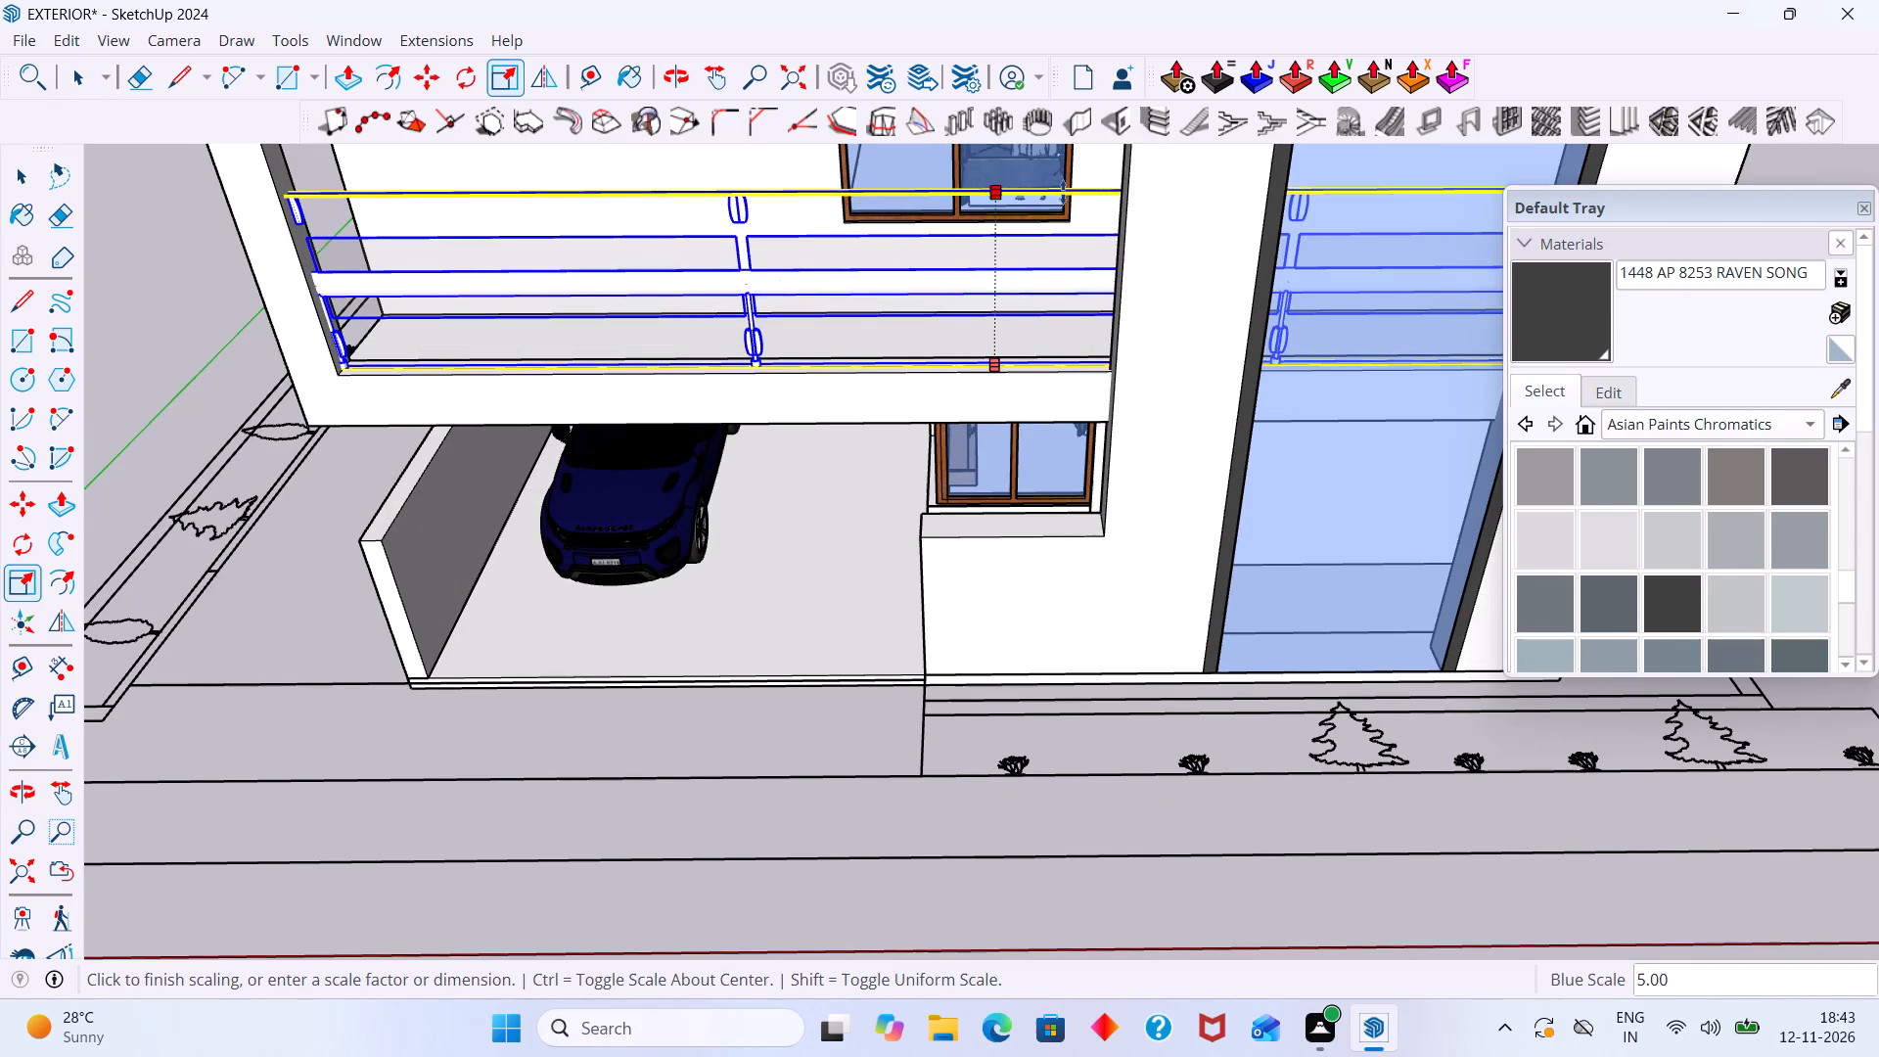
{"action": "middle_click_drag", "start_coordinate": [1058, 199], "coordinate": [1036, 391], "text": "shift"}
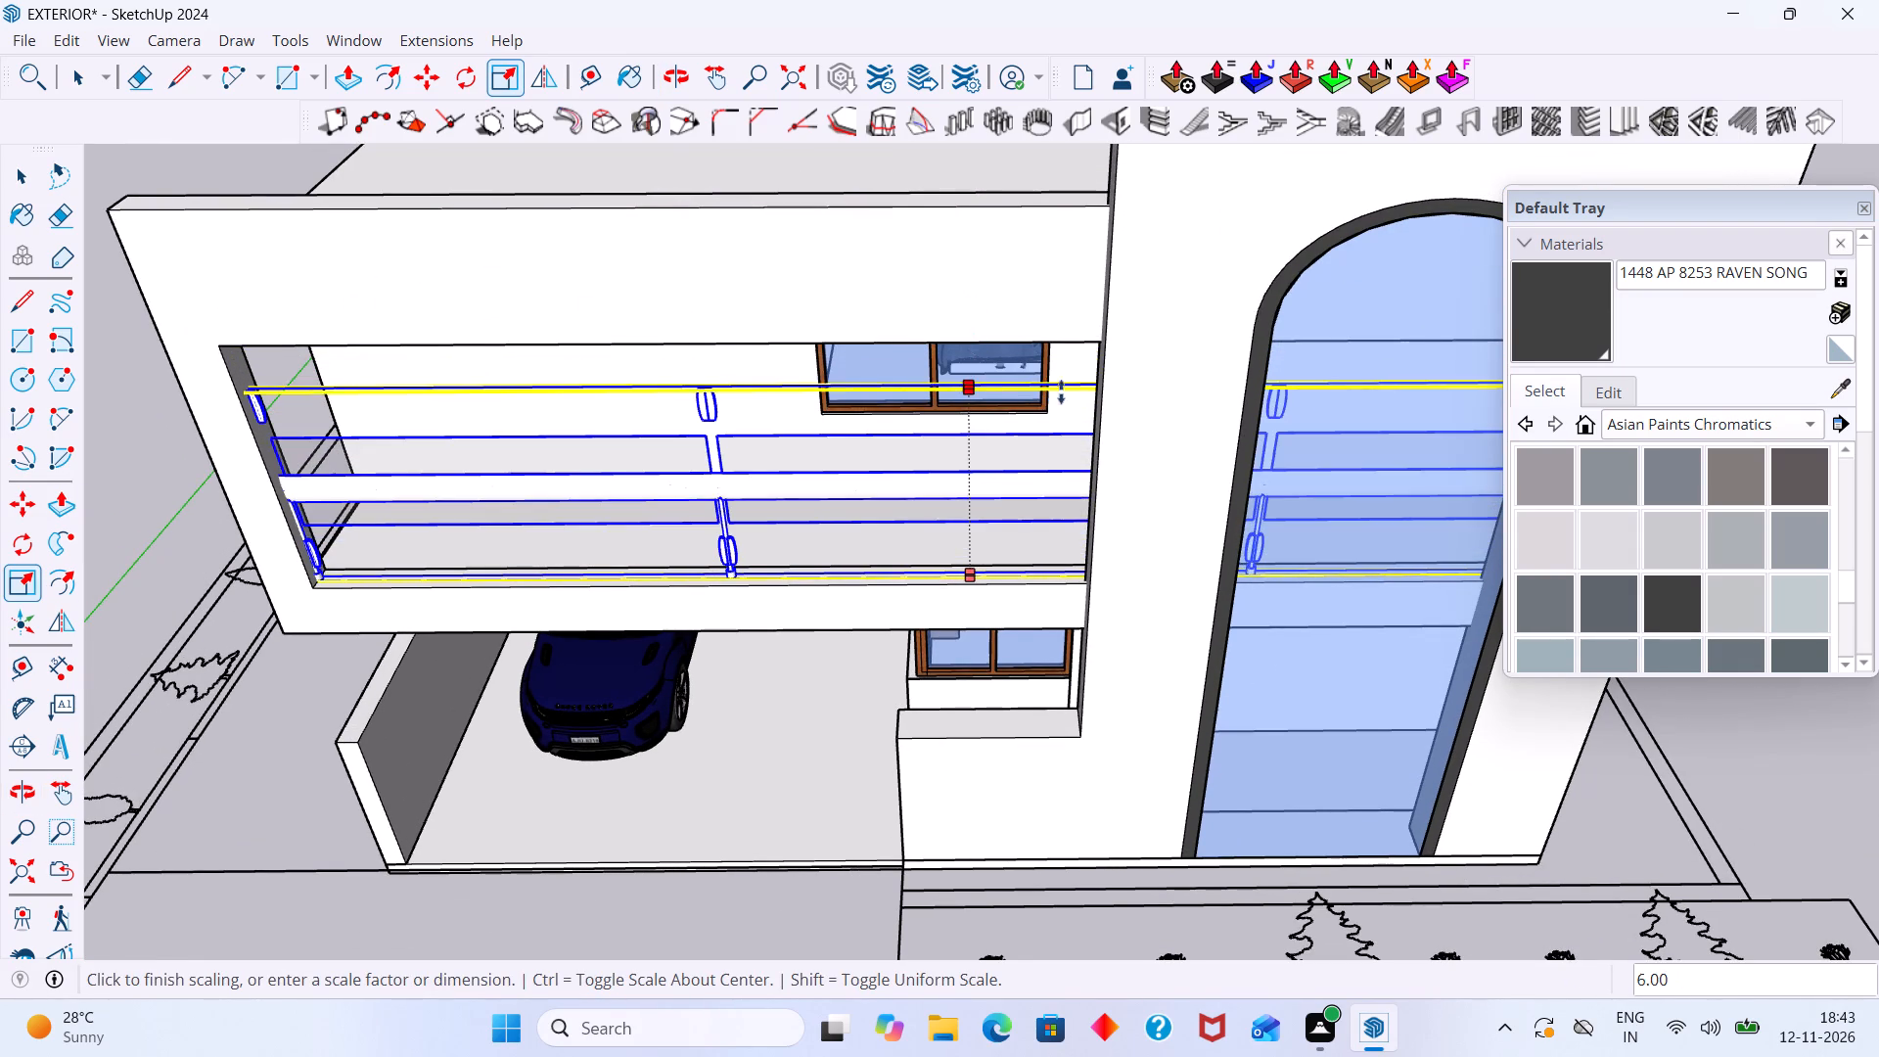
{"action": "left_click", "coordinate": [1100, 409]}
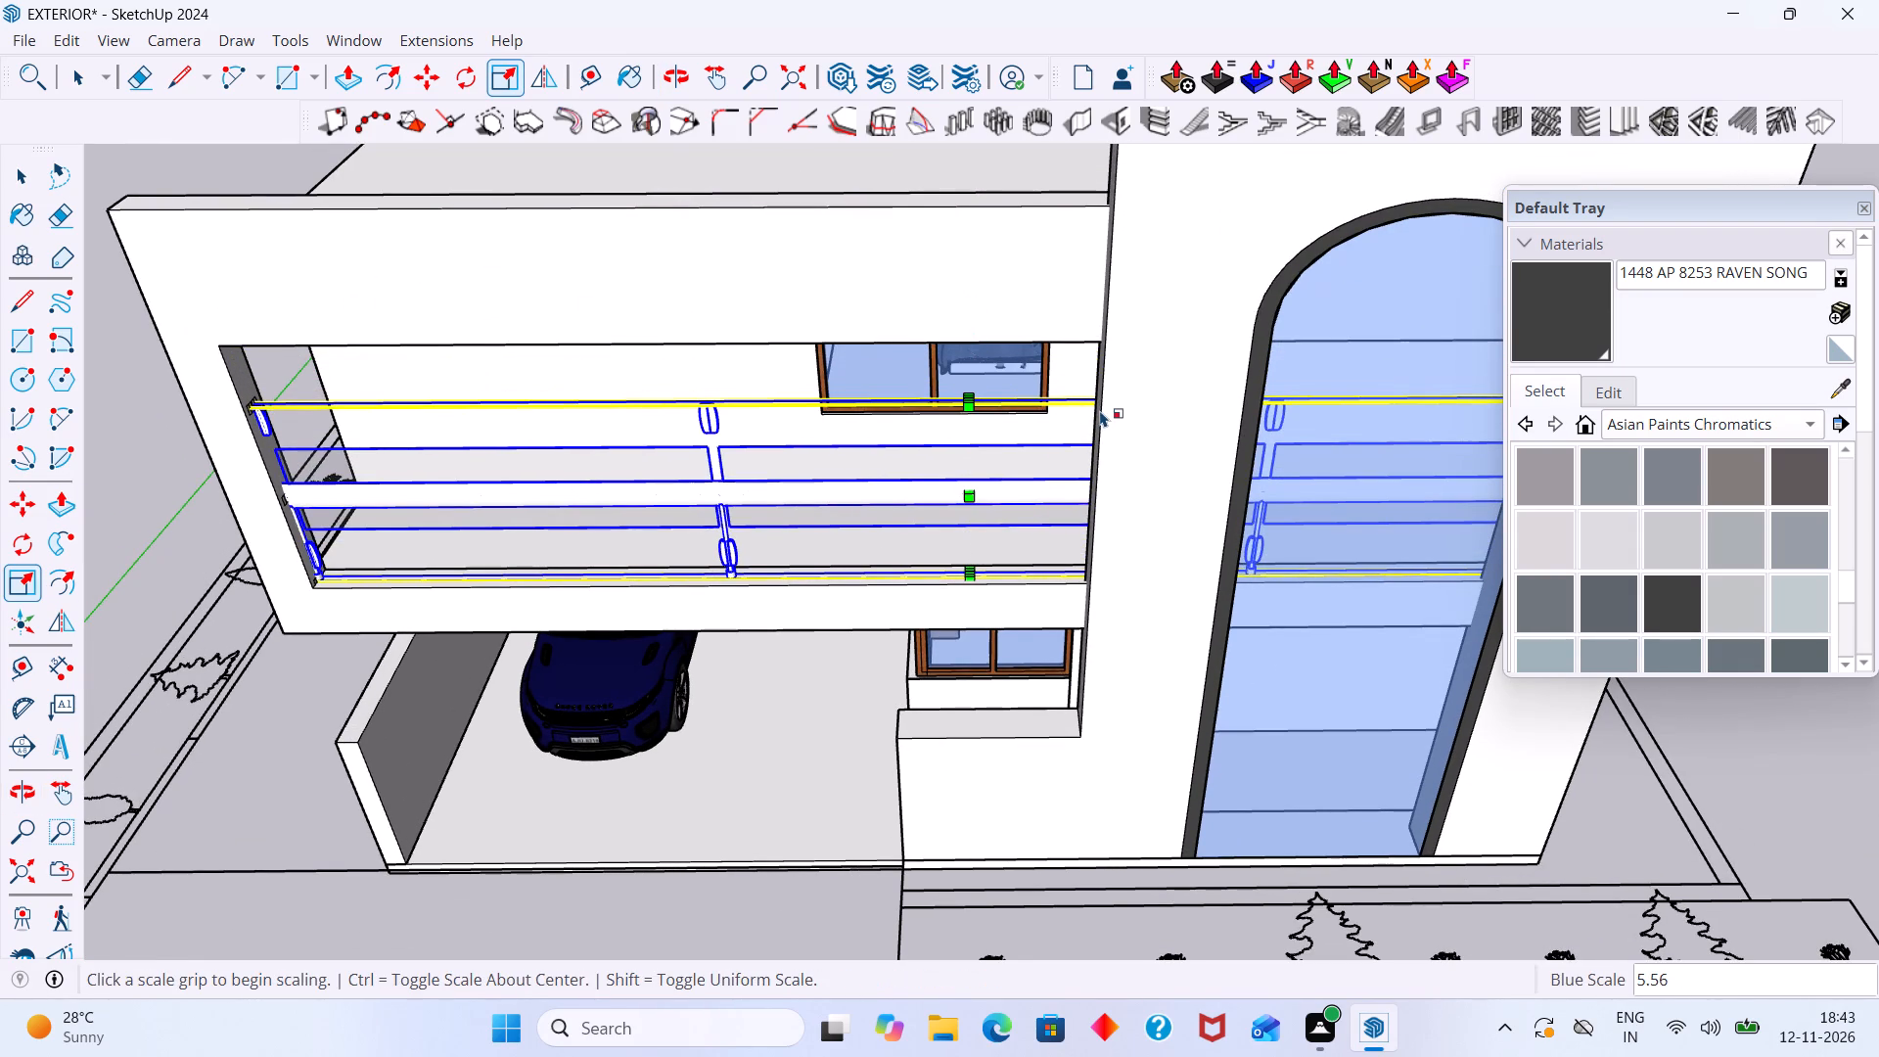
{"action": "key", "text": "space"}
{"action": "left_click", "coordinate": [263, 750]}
Delete the whole scaled railing from the first-floor balcony.
{"action": "scroll", "coordinate": [306, 680], "scroll_direction": "down", "scroll_amount": 4}
{"action": "middle_click_drag", "start_coordinate": [483, 637], "coordinate": [497, 627]}
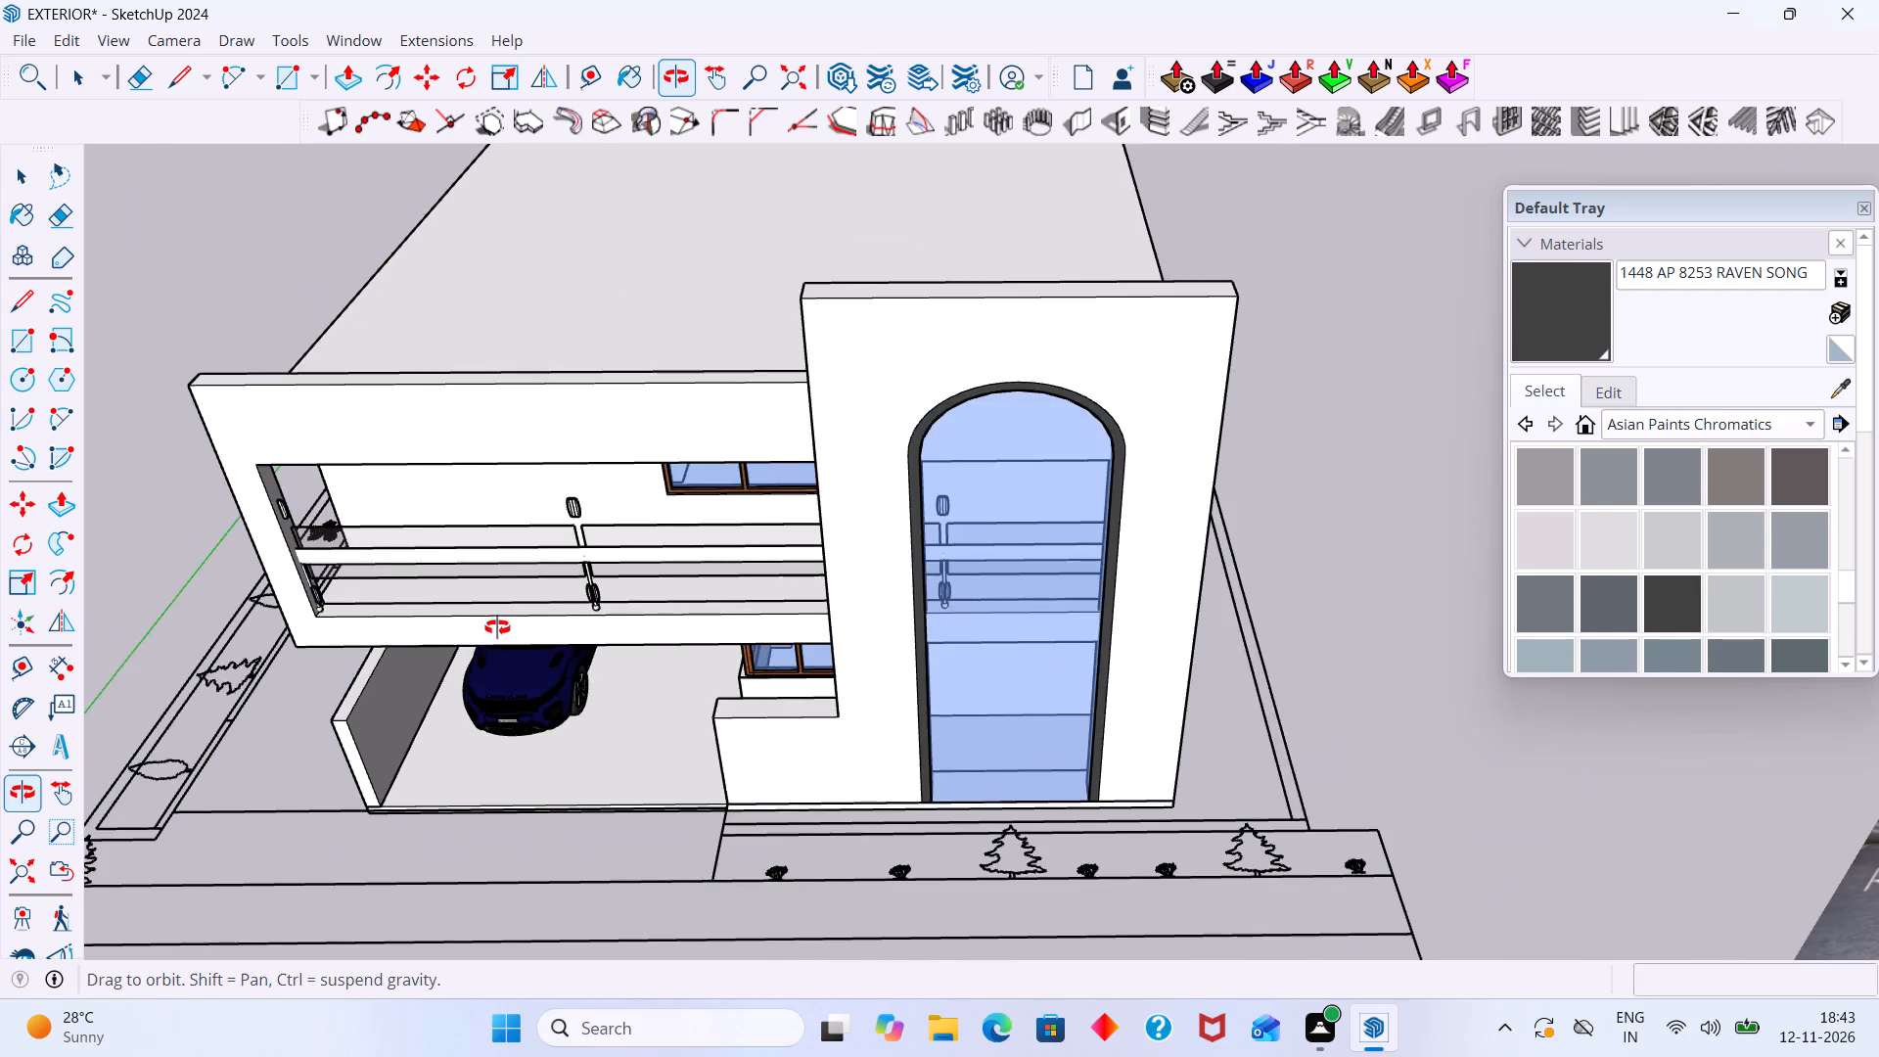
{"action": "middle_click_drag", "start_coordinate": [497, 627], "coordinate": [699, 519]}
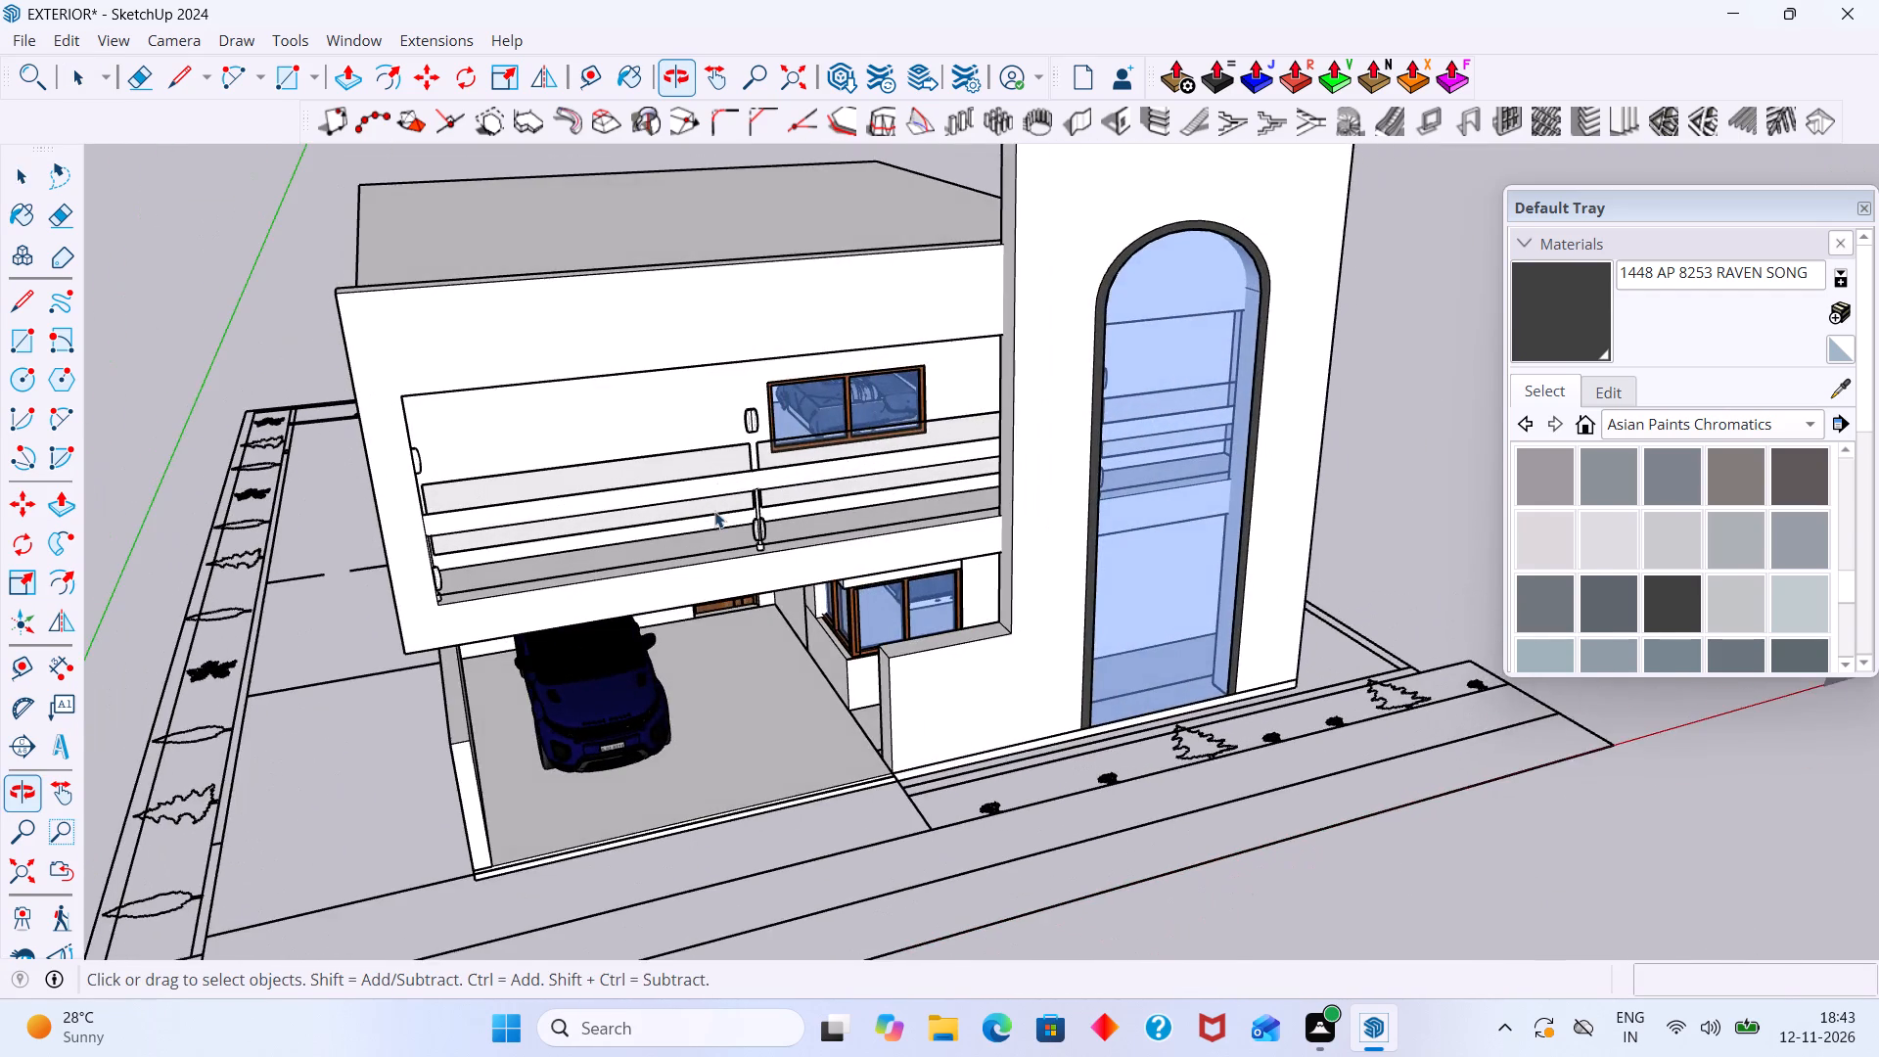
{"action": "scroll", "coordinate": [739, 489], "scroll_direction": "up", "scroll_amount": 3}
{"action": "left_click", "coordinate": [746, 475]}
{"action": "key", "text": "Delete"}
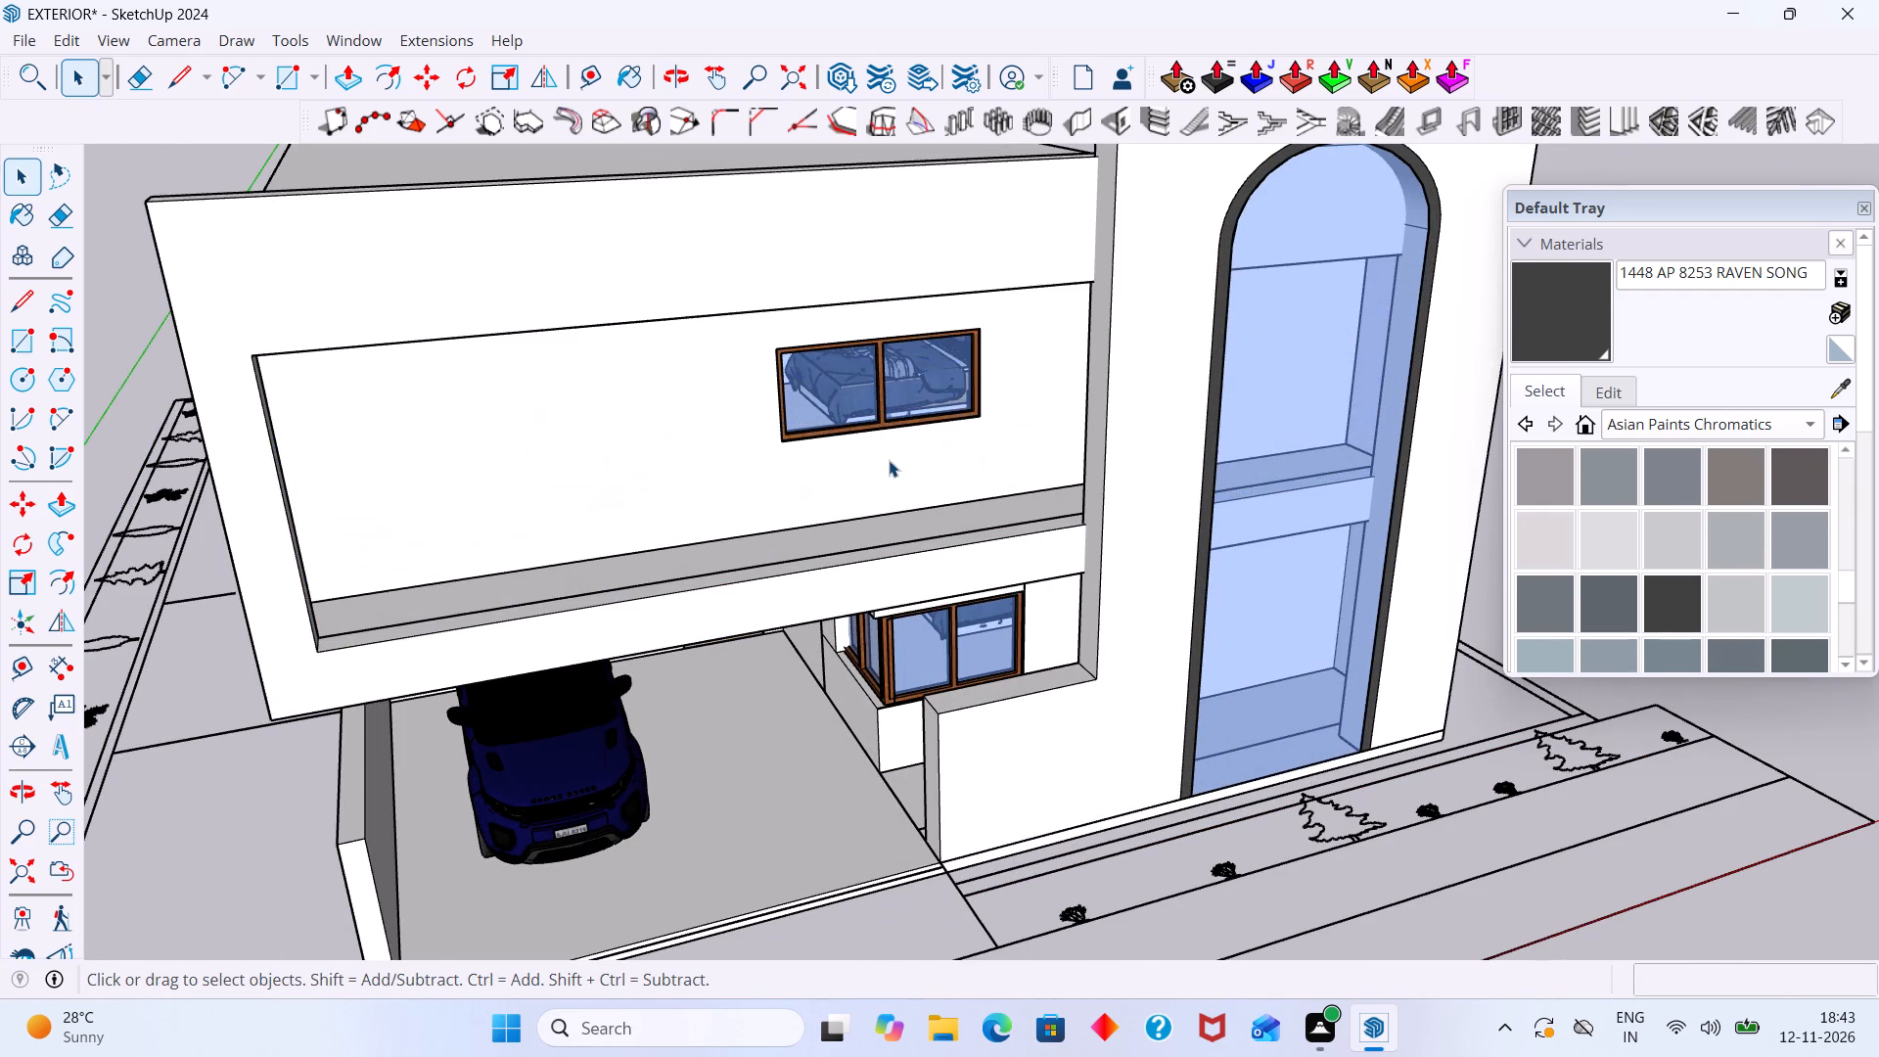
Bring up the Profile Builder 4 tool set in the workspace.
{"action": "scroll", "coordinate": [897, 457], "scroll_direction": "down", "scroll_amount": 9}
{"action": "right_click", "coordinate": [1528, 49]}
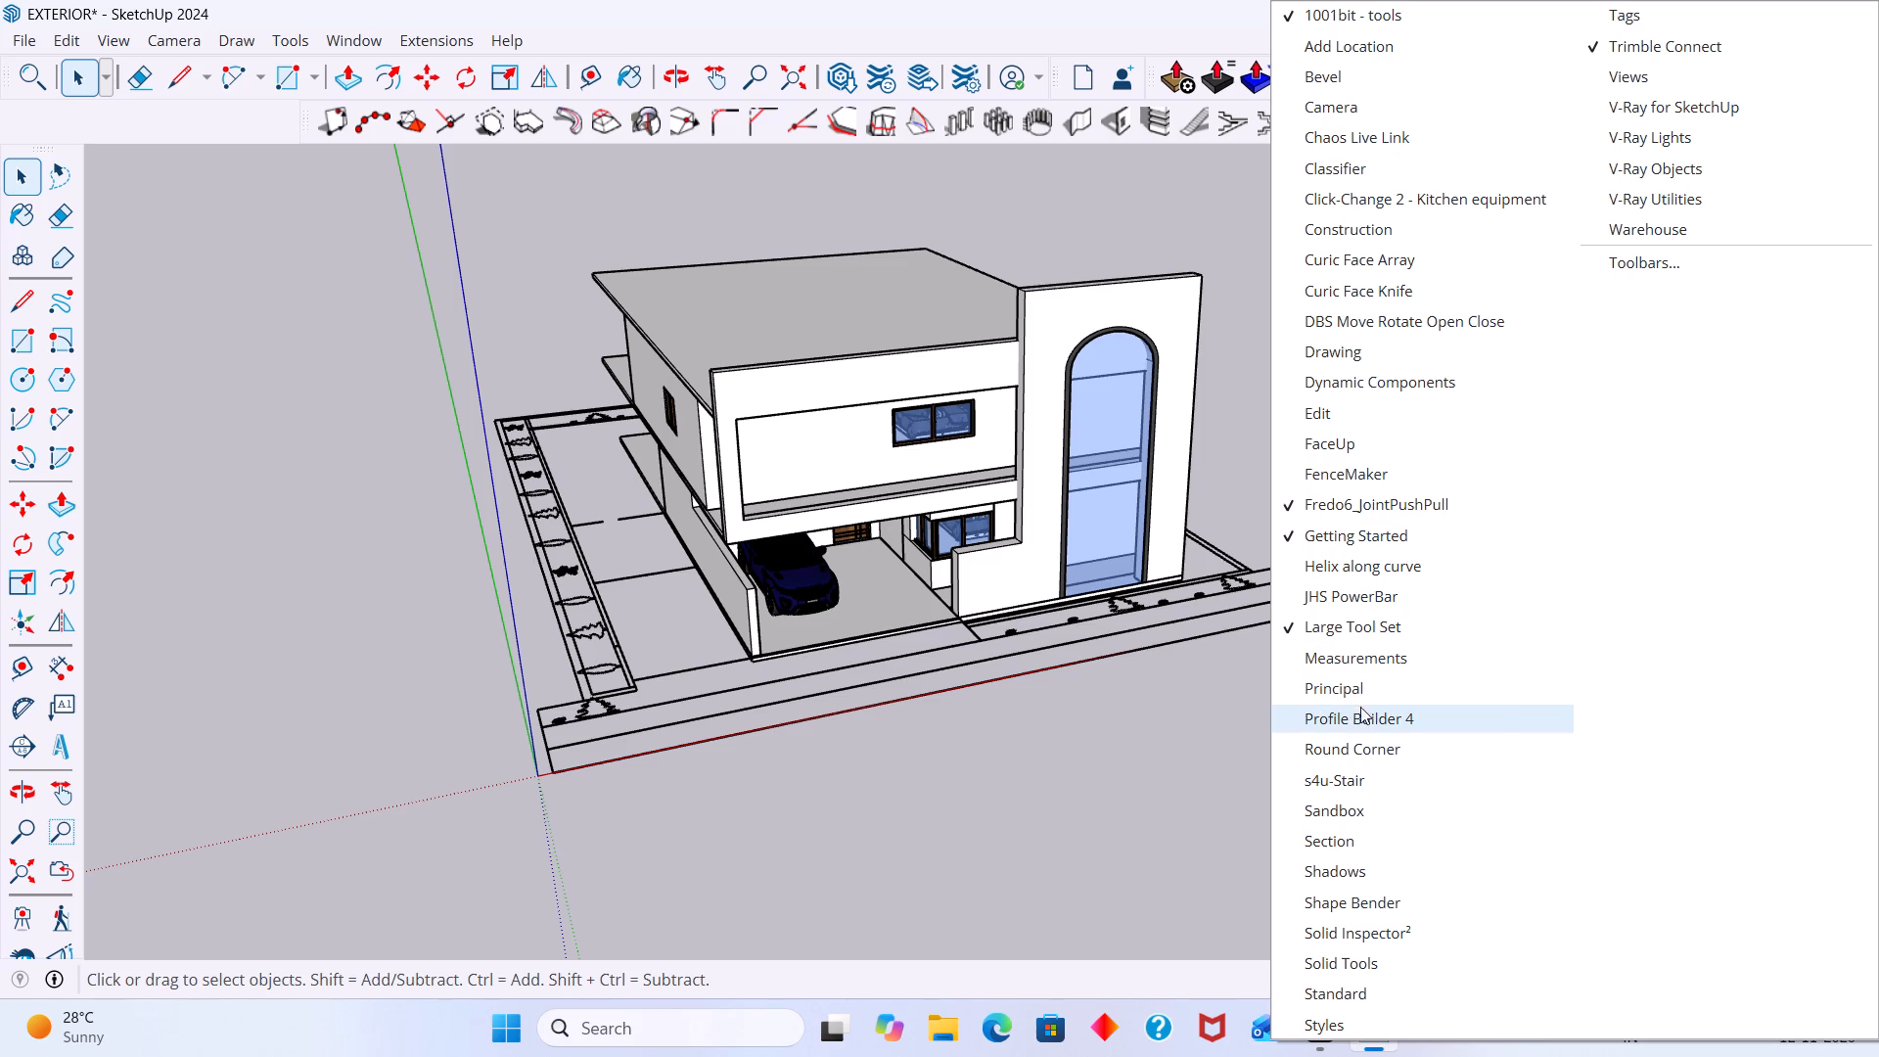
{"action": "left_click", "coordinate": [1368, 716]}
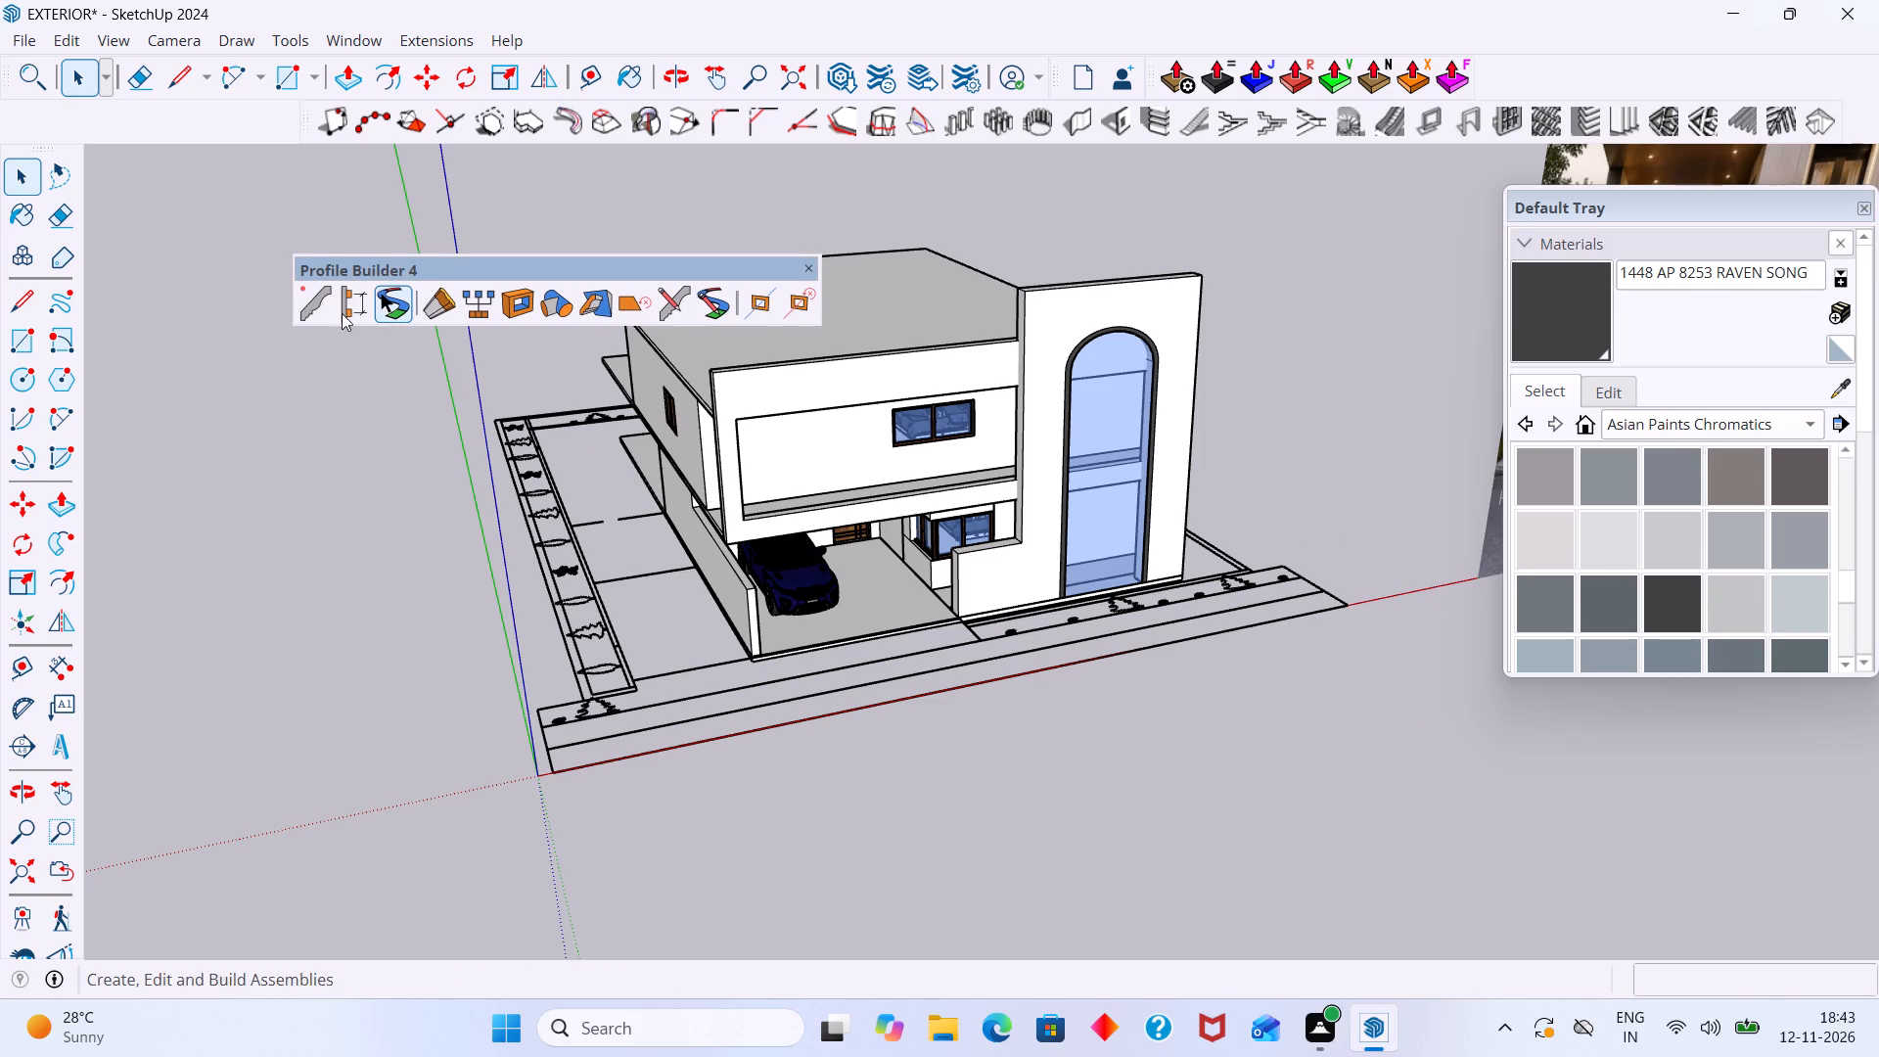
Examine Profile Builder 4's Assembly Dialog for ready-made assemblies and its member settings, leaving it closed.
{"action": "left_click", "coordinate": [362, 296]}
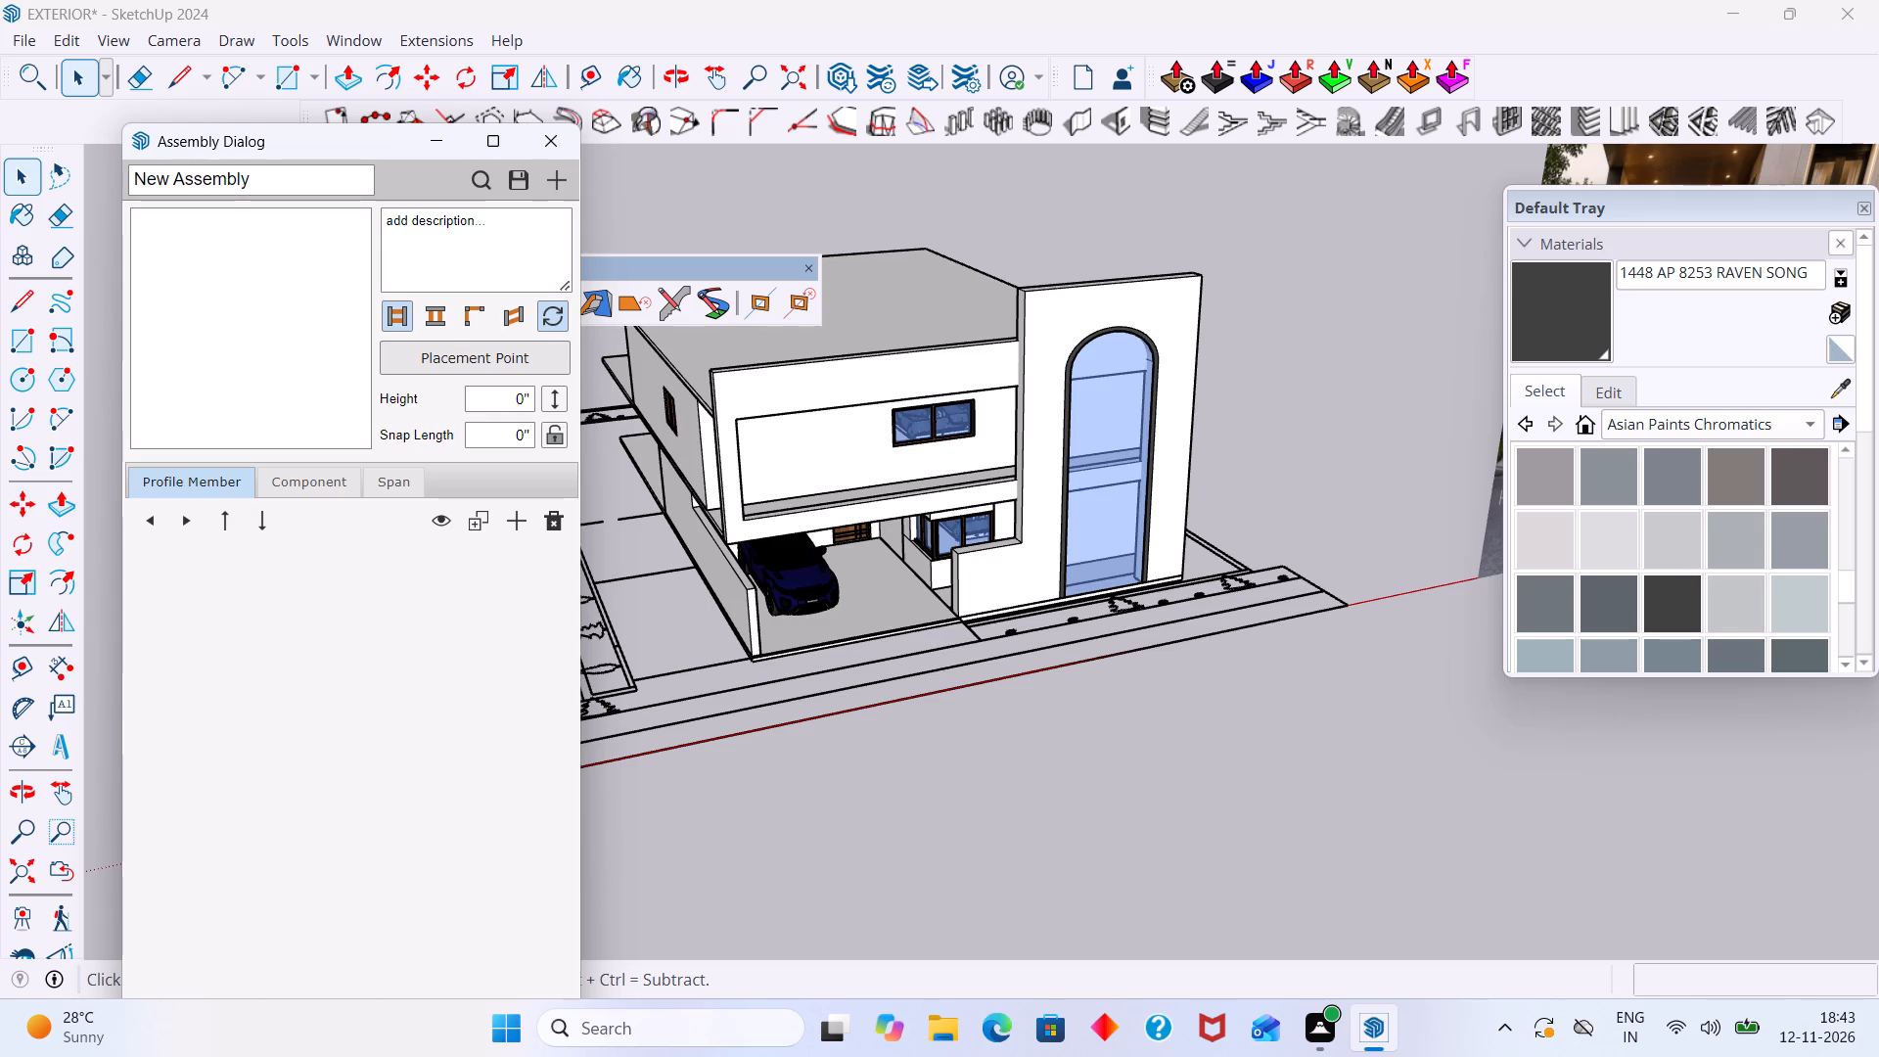
{"action": "scroll", "coordinate": [308, 574], "scroll_direction": "down", "scroll_amount": 3}
{"action": "scroll", "coordinate": [379, 653], "scroll_direction": "down", "scroll_amount": 13}
{"action": "left_click", "coordinate": [563, 148]}
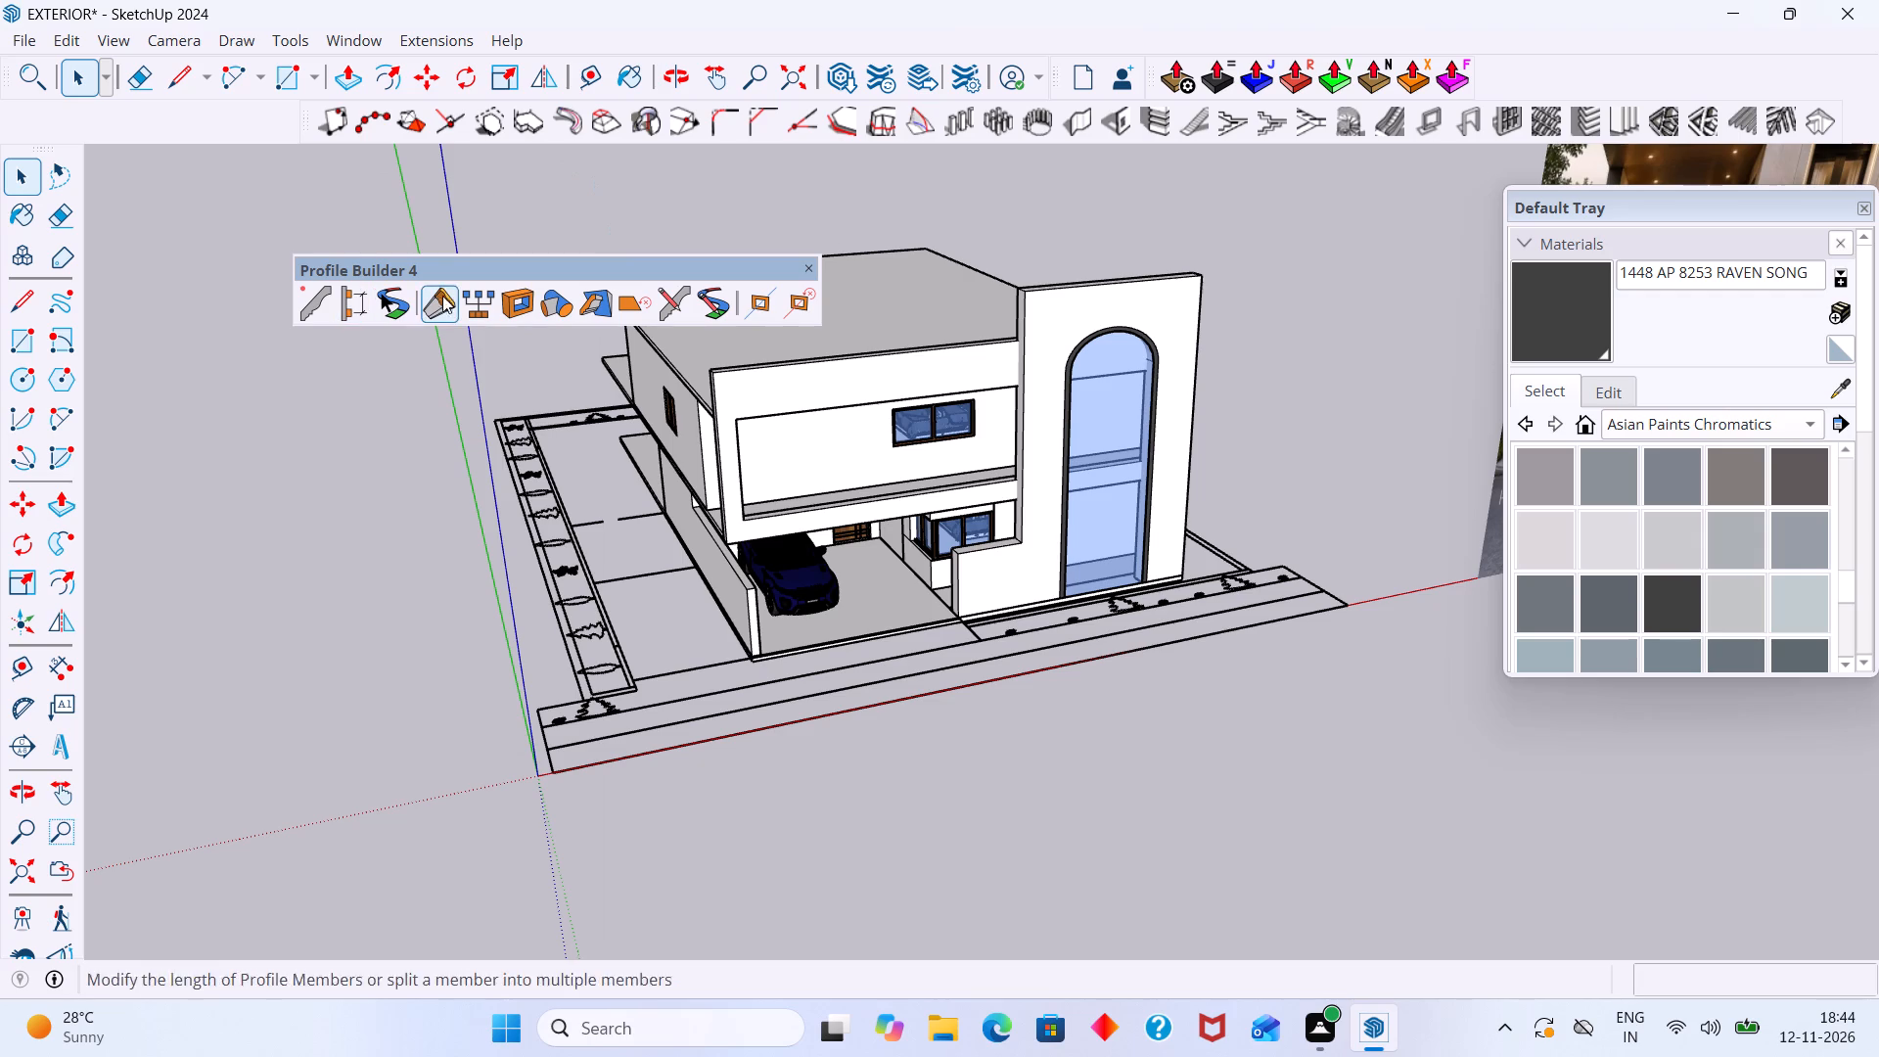
{"action": "left_click", "coordinate": [350, 308]}
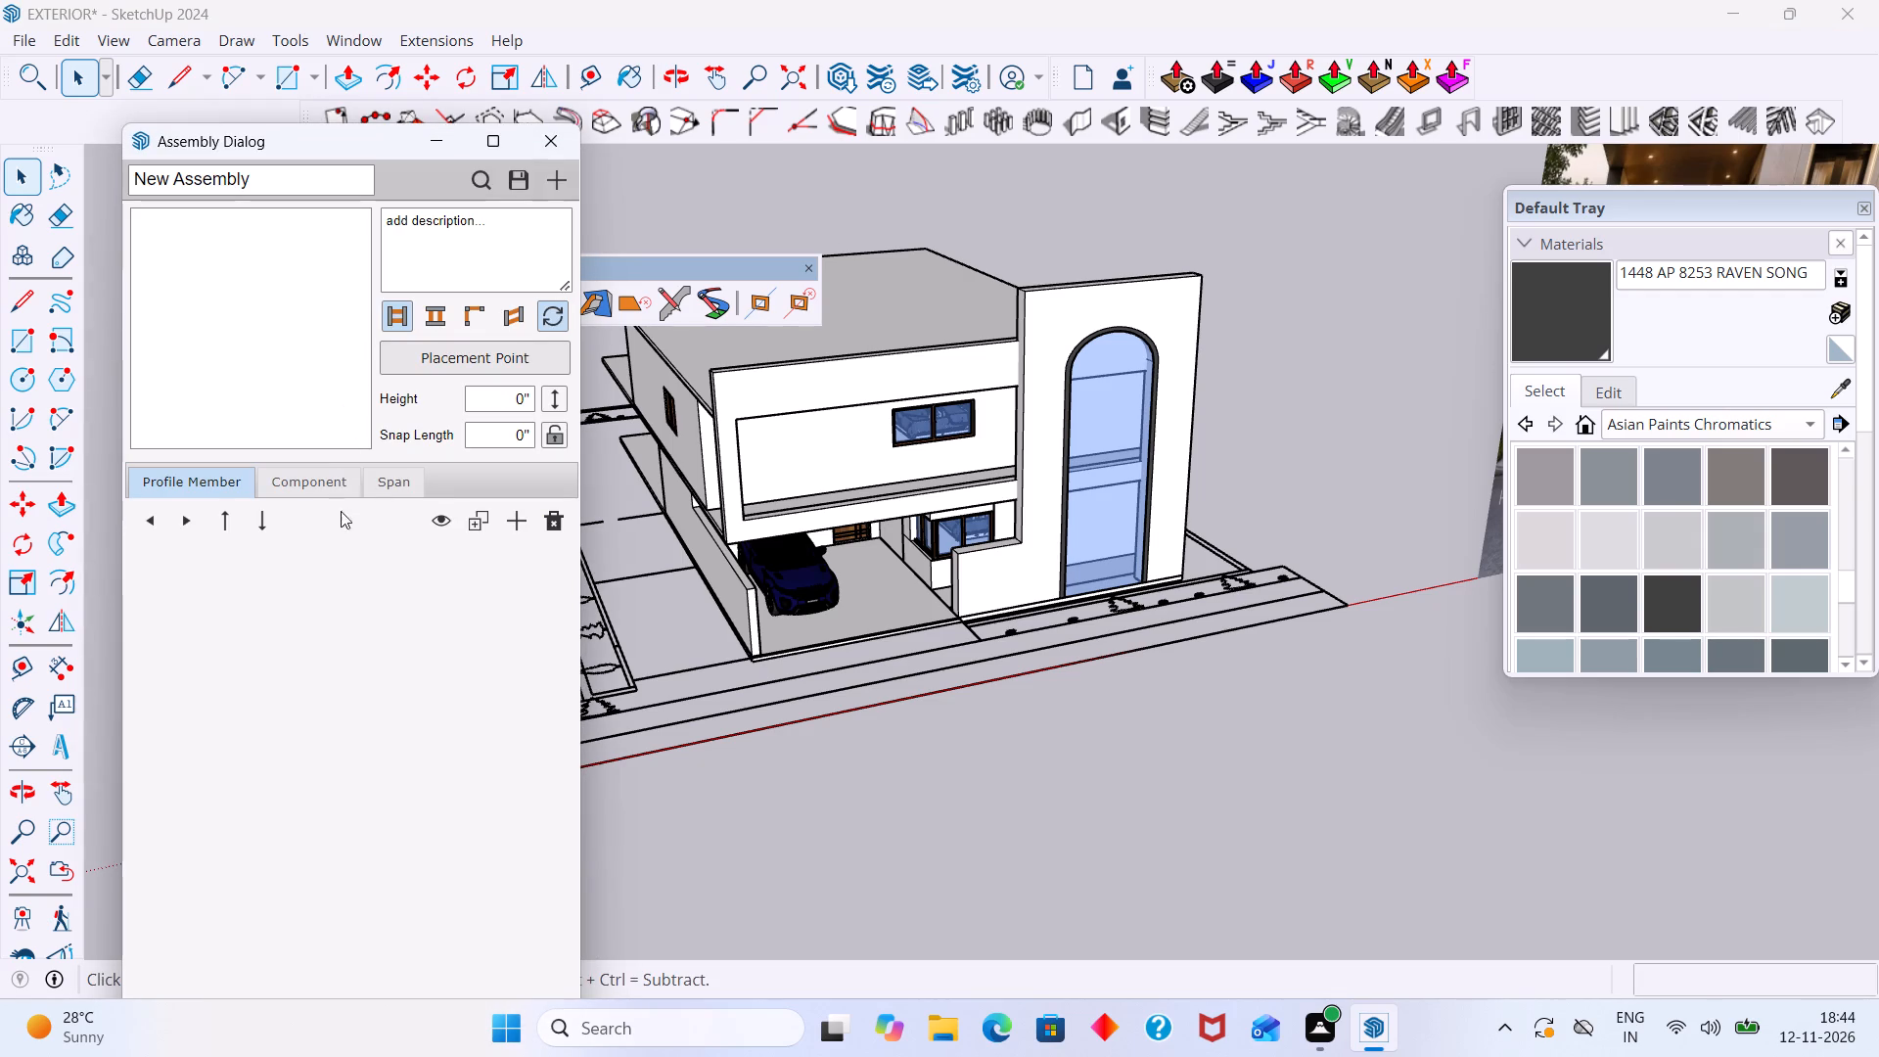
{"action": "scroll", "coordinate": [390, 555], "scroll_direction": "down", "scroll_amount": 2}
{"action": "left_click", "coordinate": [549, 142]}
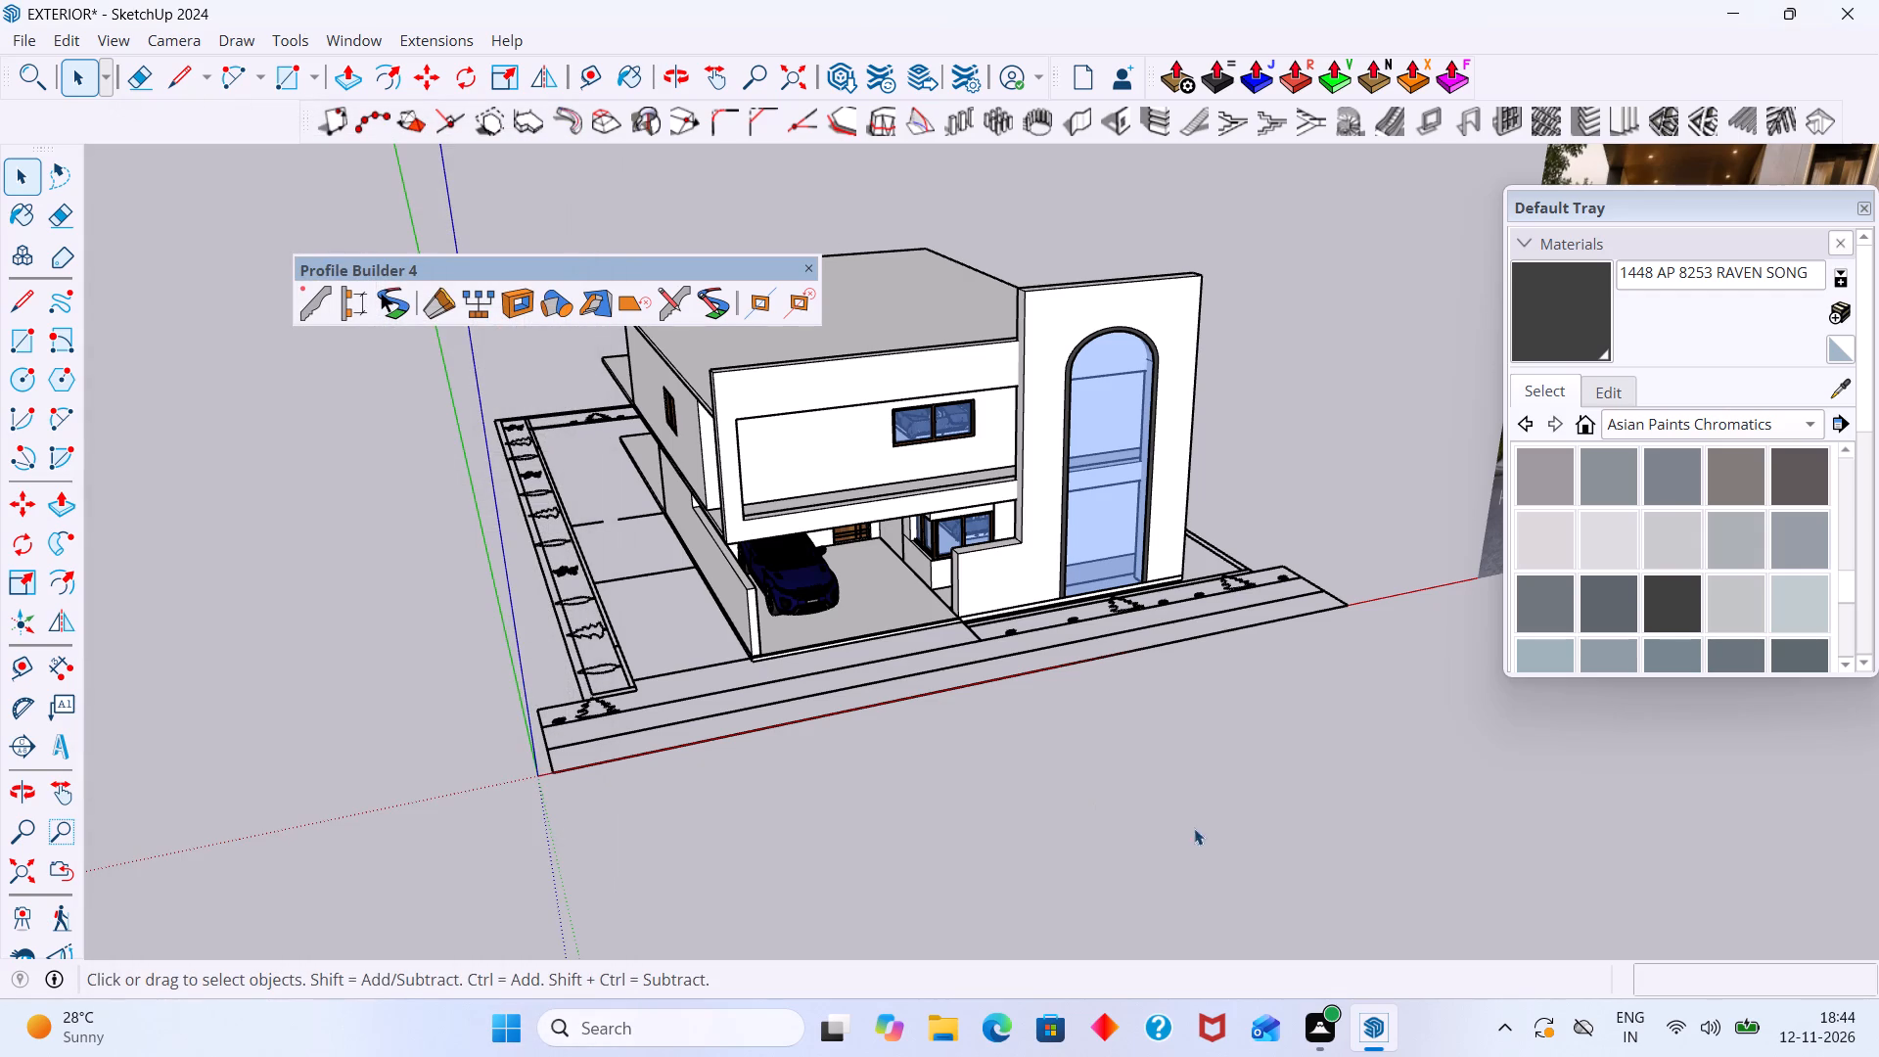
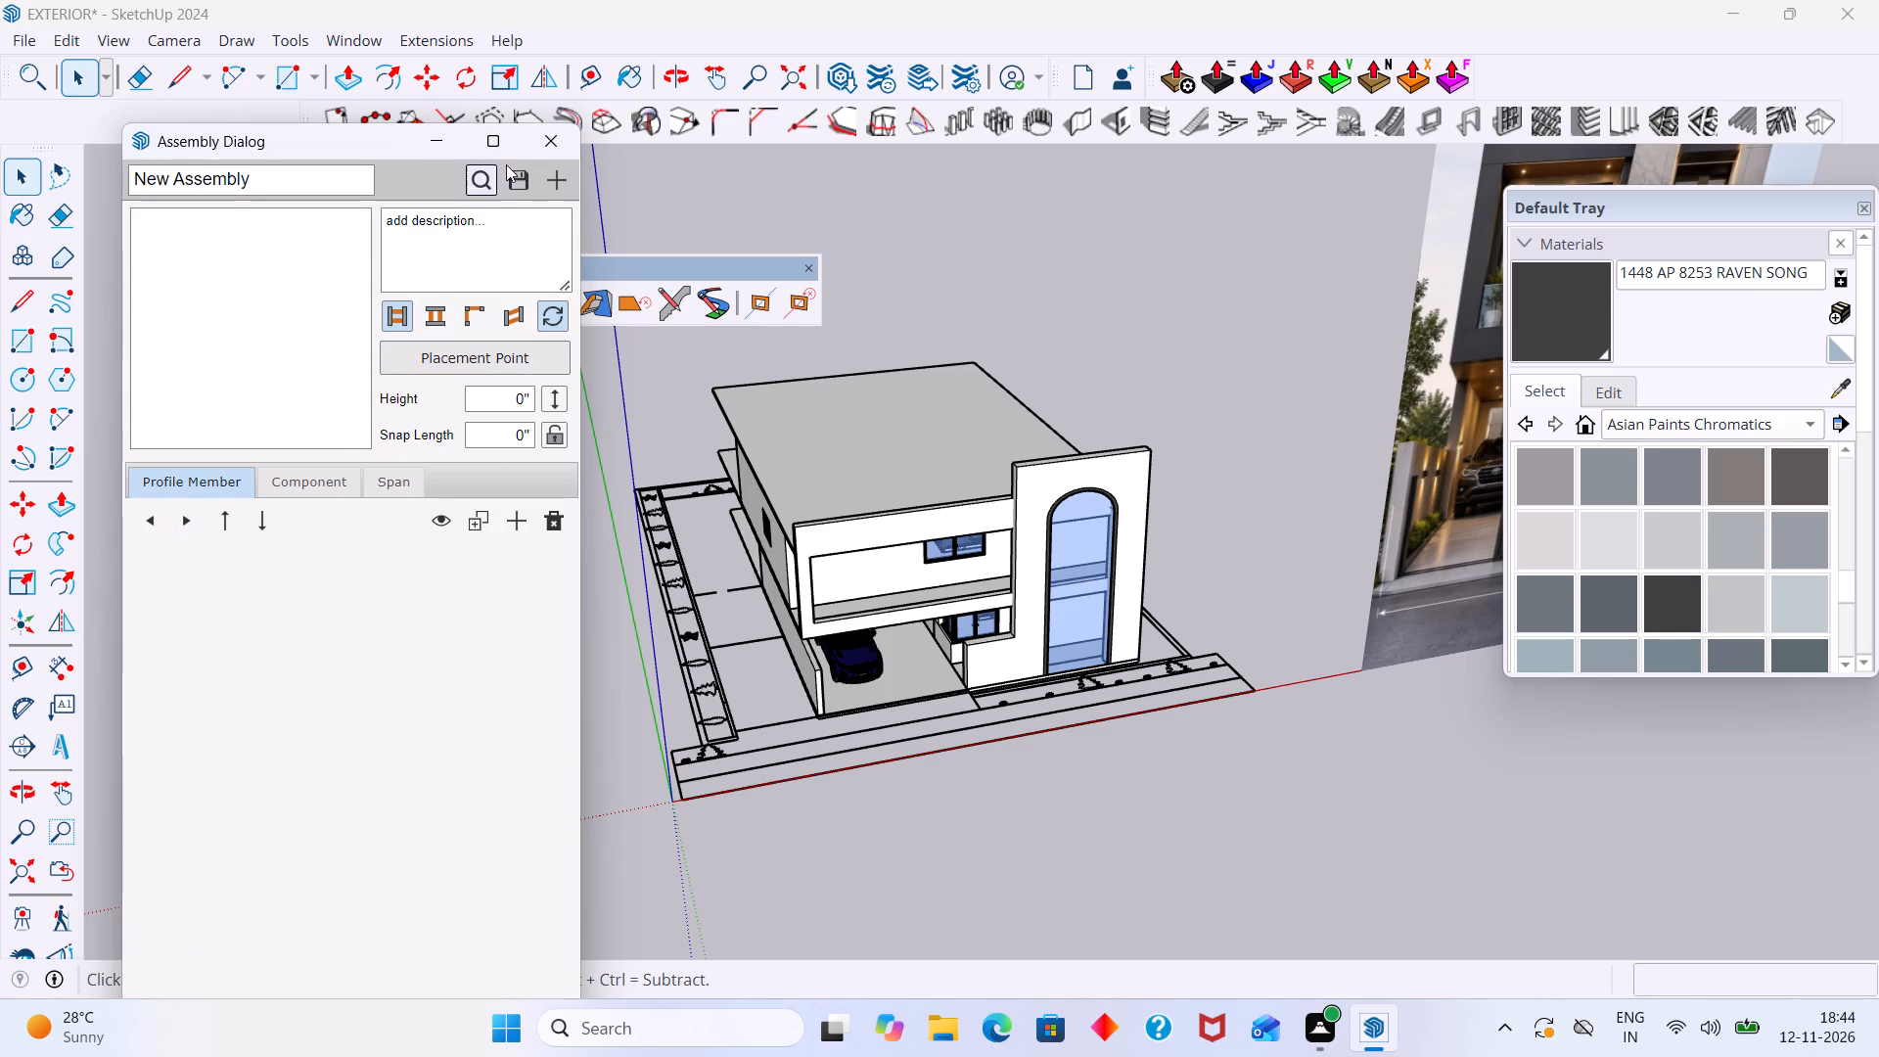
Close the Assembly Dialog and put away the Profile Builder 4 tool set.
{"action": "left_click", "coordinate": [535, 150]}
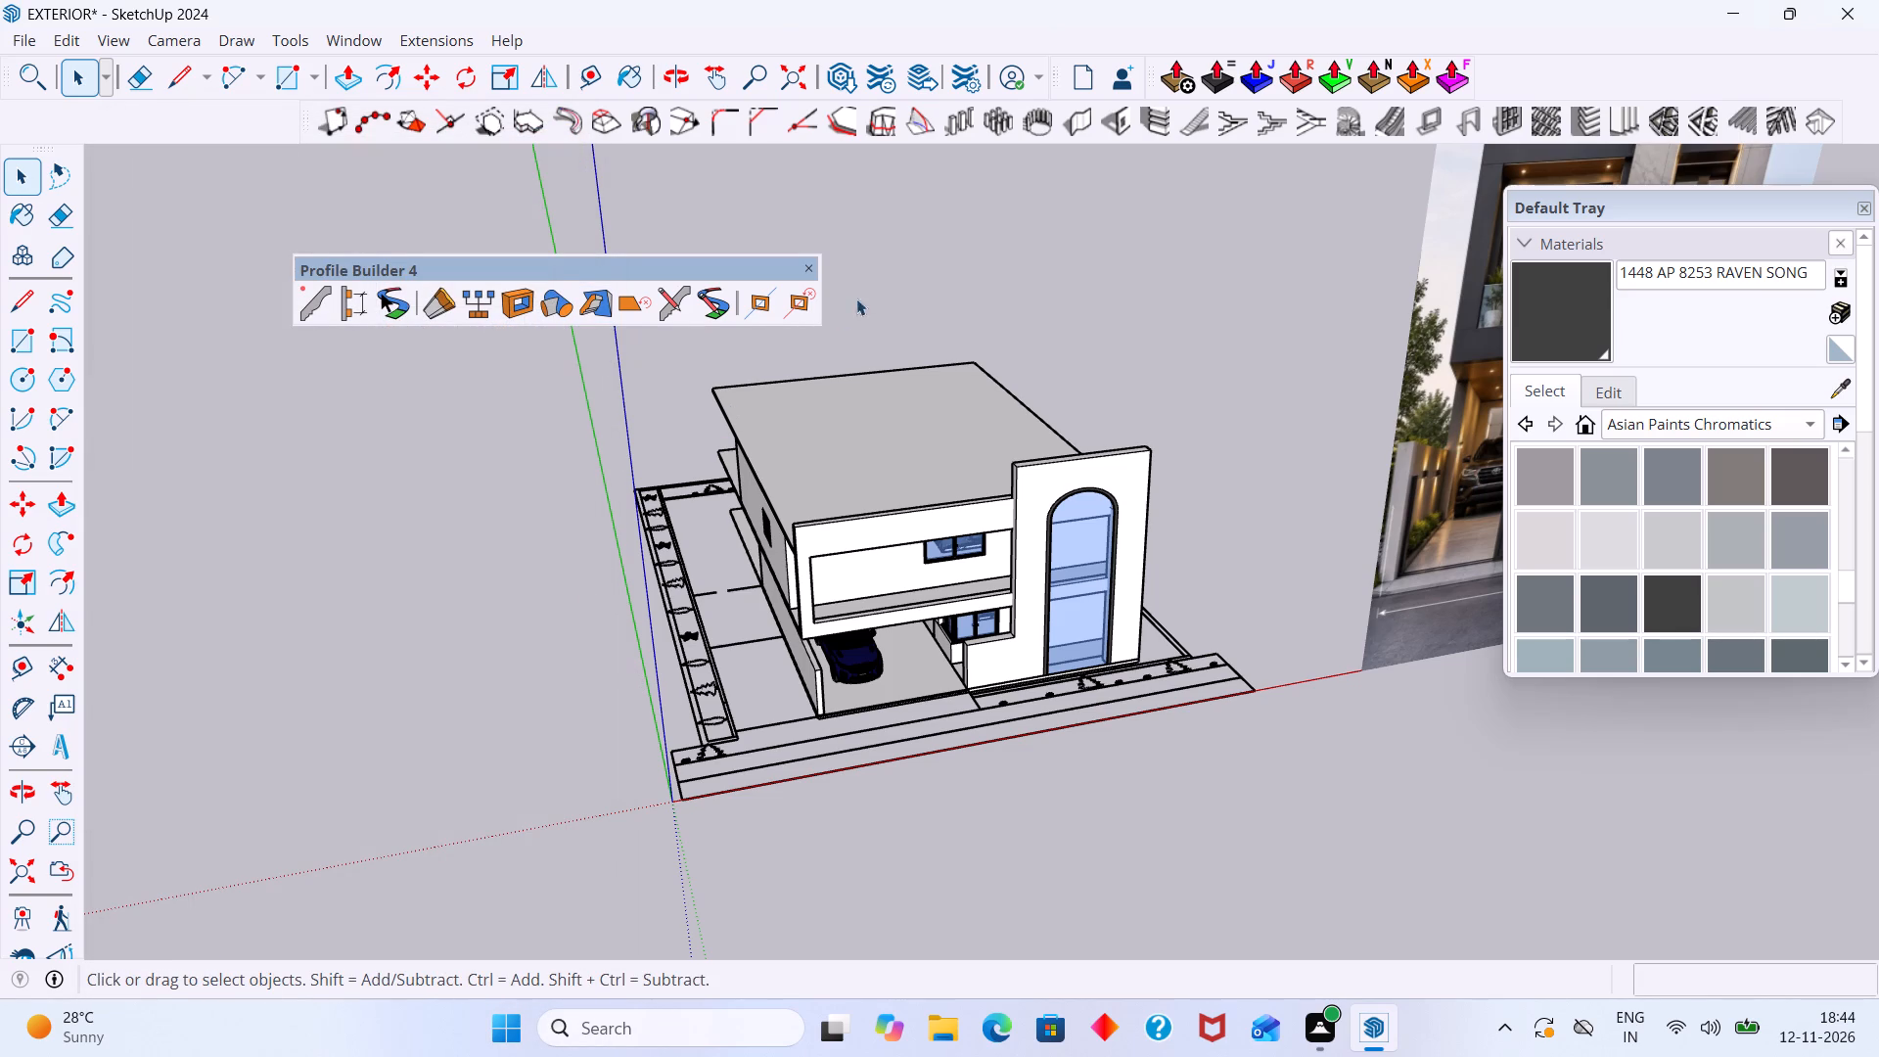
{"action": "left_click", "coordinate": [804, 264]}
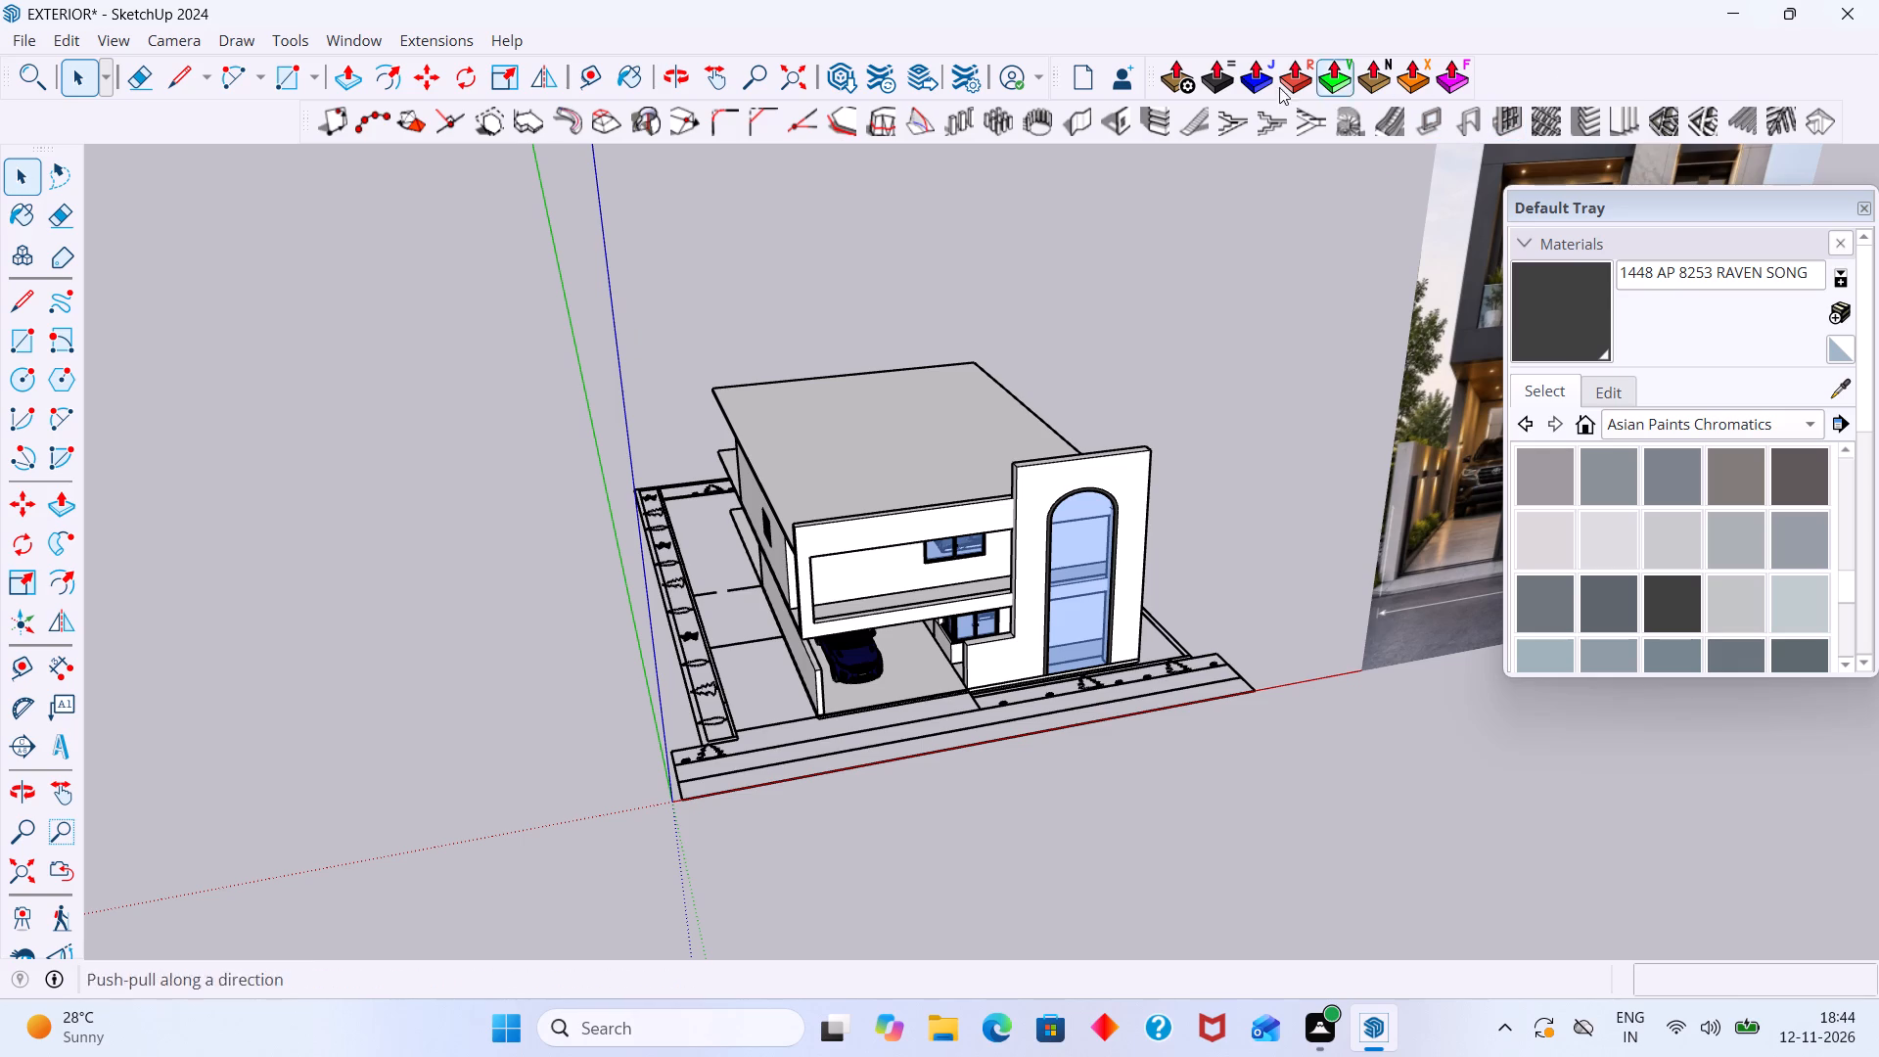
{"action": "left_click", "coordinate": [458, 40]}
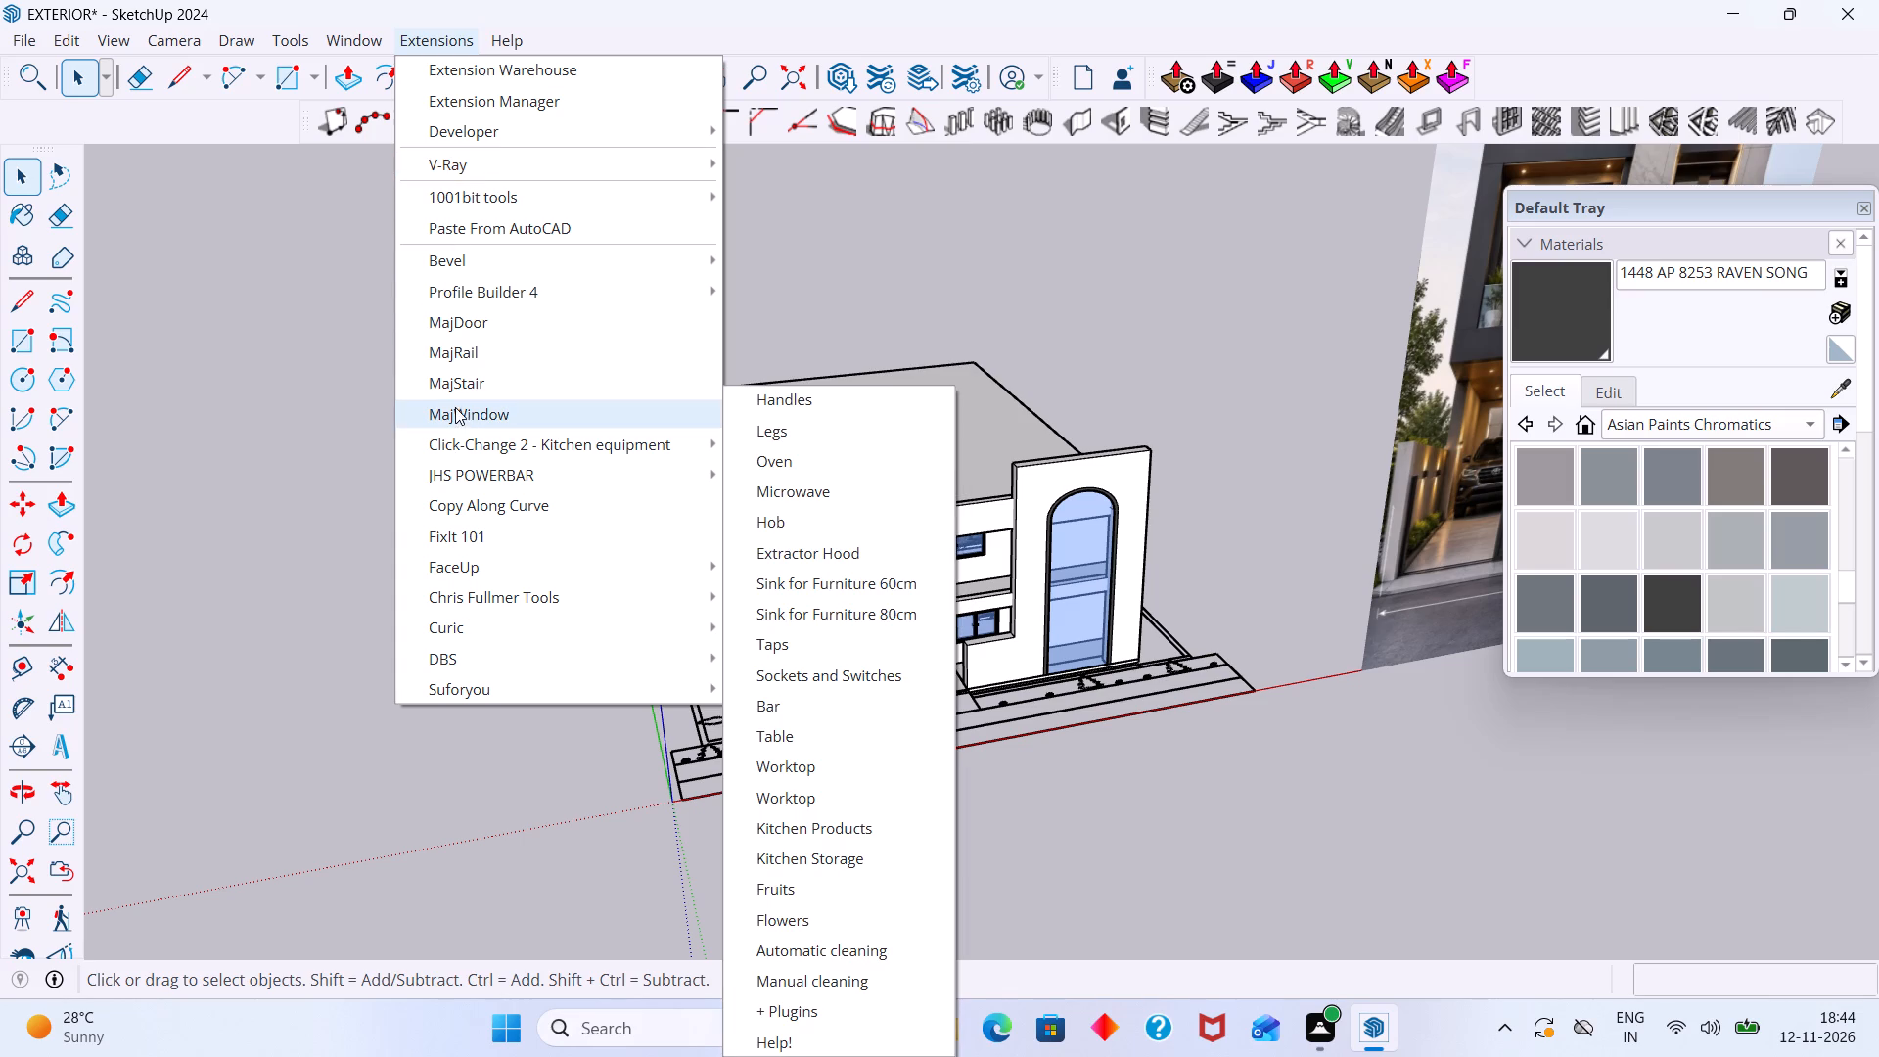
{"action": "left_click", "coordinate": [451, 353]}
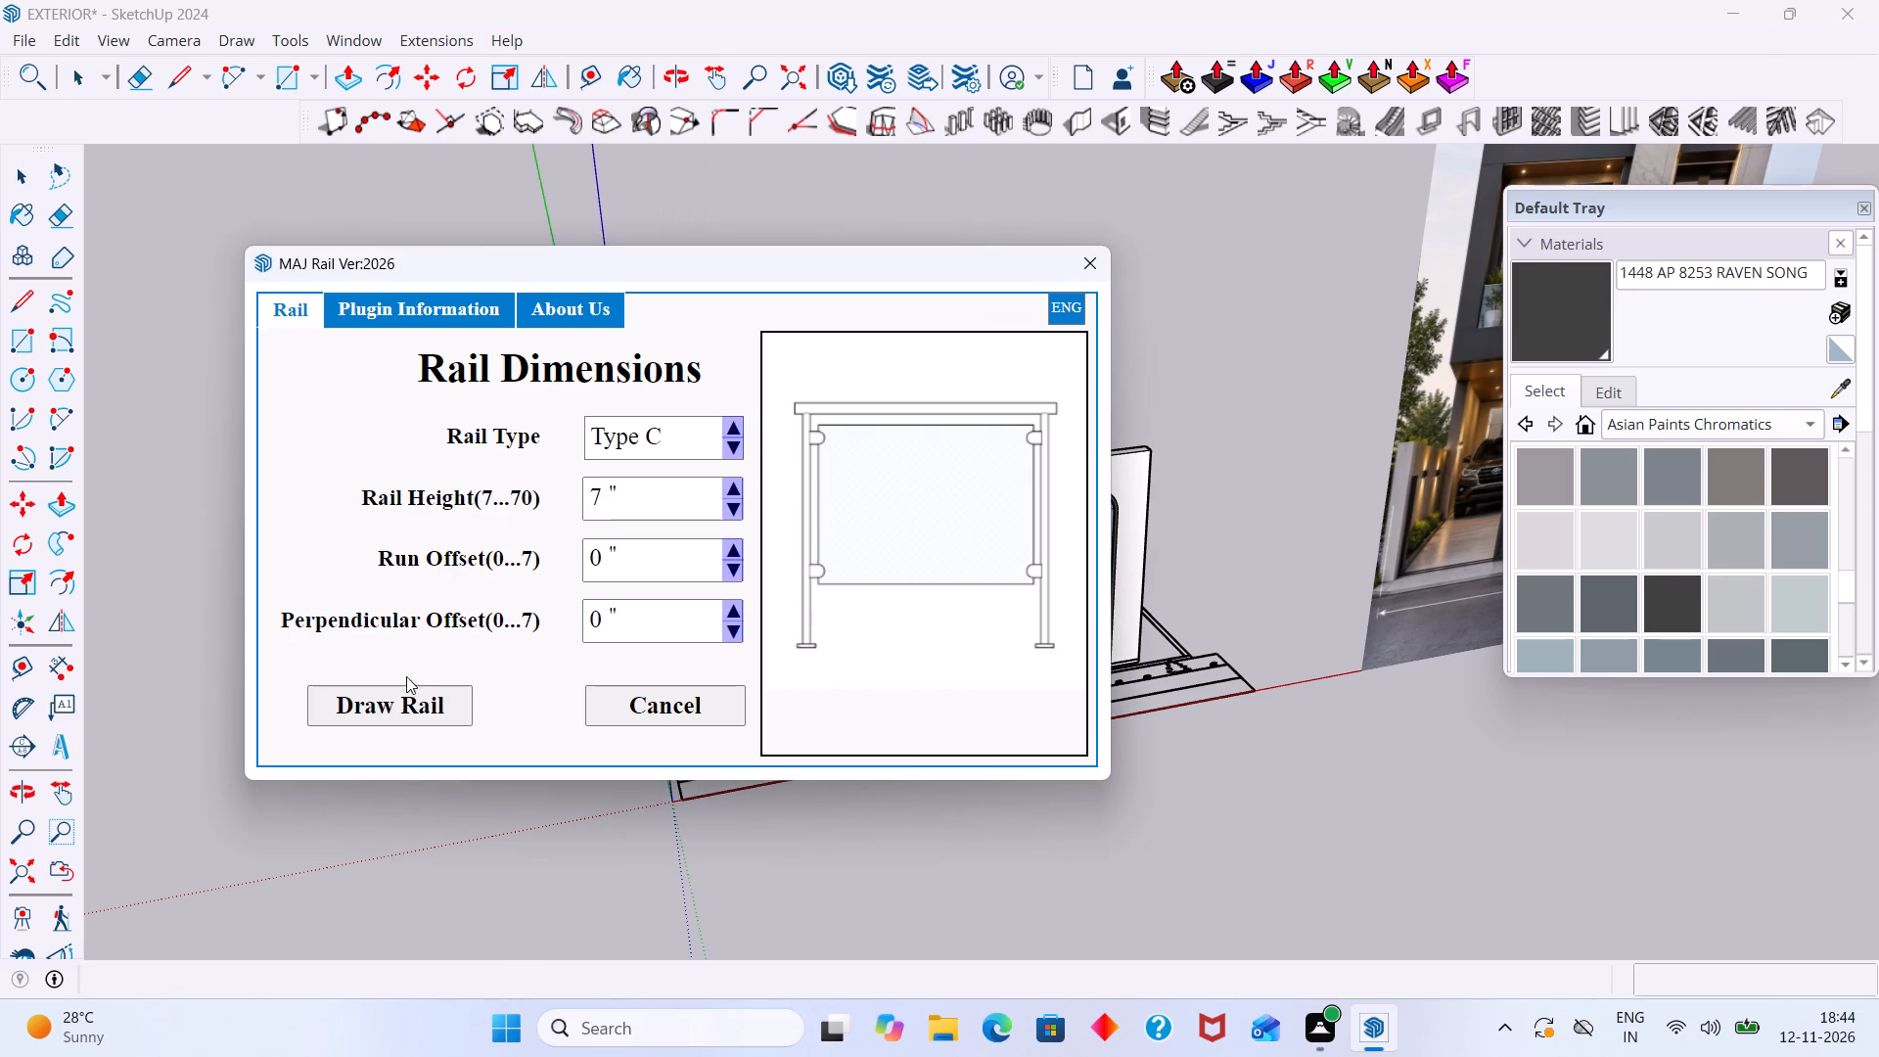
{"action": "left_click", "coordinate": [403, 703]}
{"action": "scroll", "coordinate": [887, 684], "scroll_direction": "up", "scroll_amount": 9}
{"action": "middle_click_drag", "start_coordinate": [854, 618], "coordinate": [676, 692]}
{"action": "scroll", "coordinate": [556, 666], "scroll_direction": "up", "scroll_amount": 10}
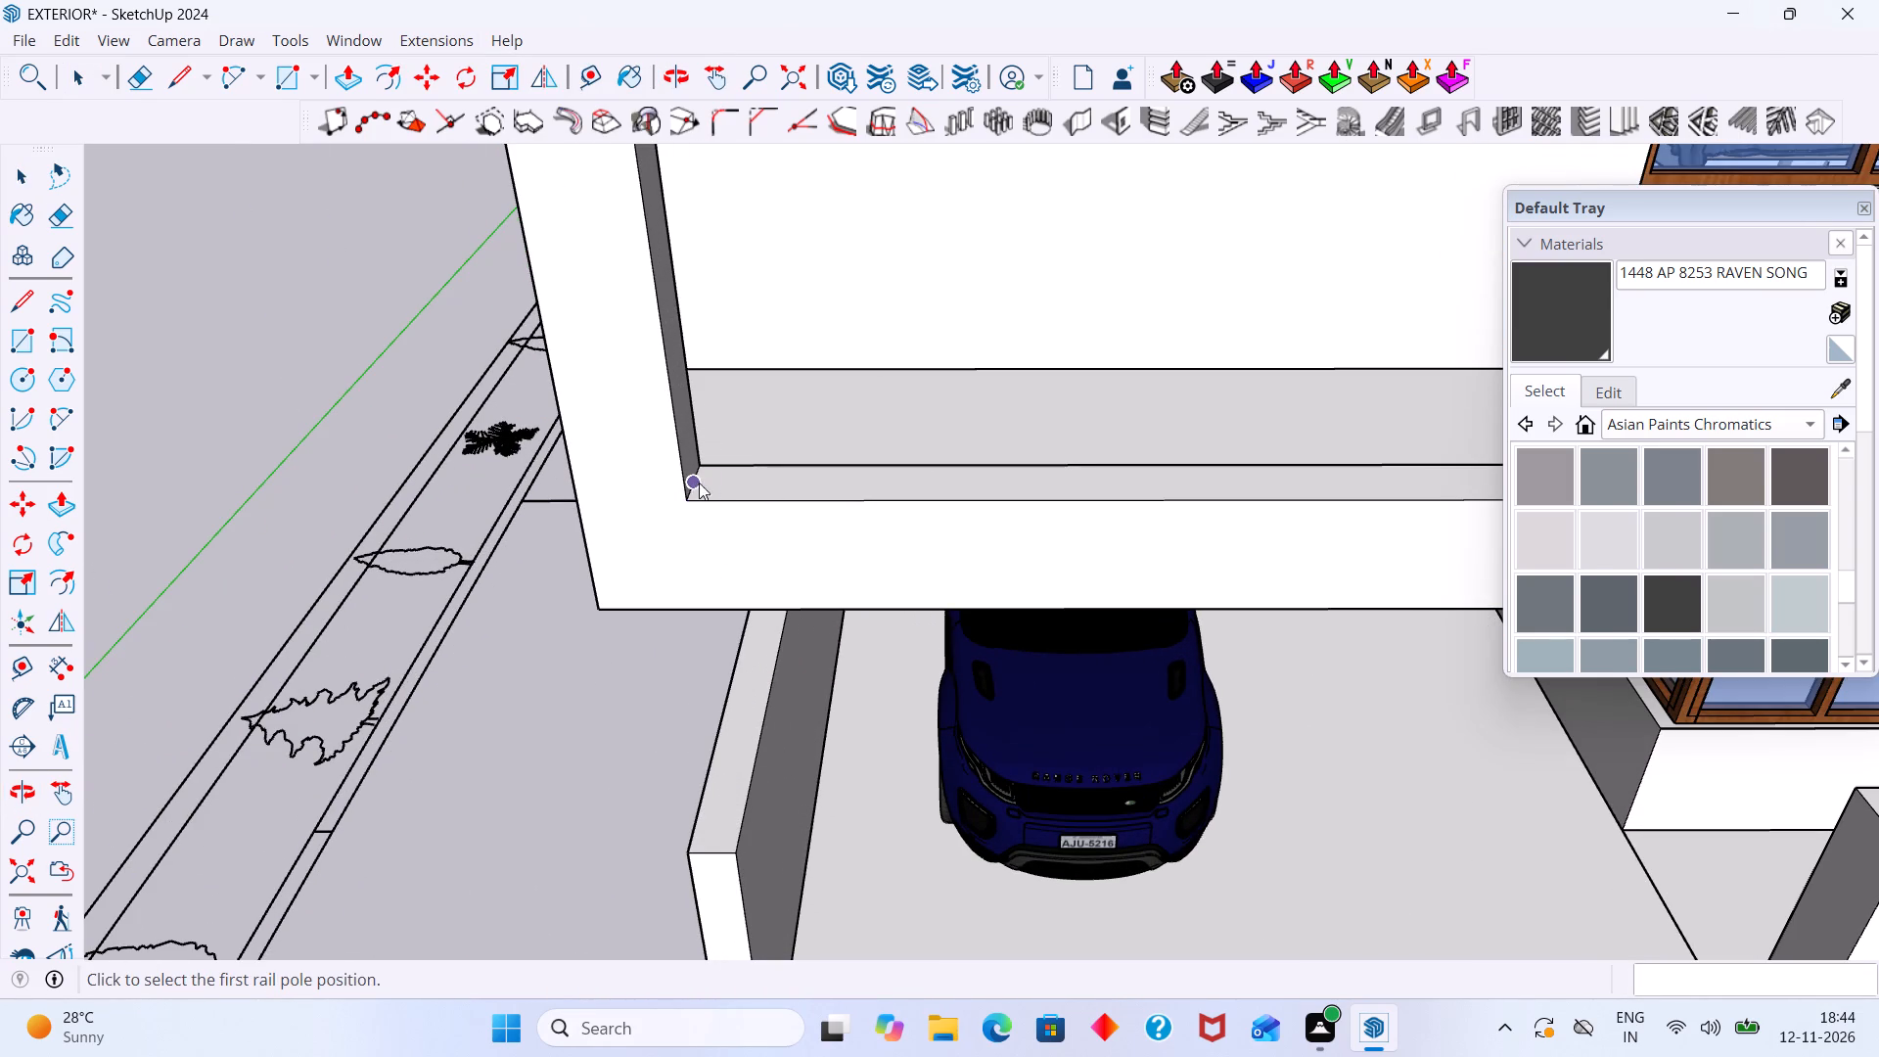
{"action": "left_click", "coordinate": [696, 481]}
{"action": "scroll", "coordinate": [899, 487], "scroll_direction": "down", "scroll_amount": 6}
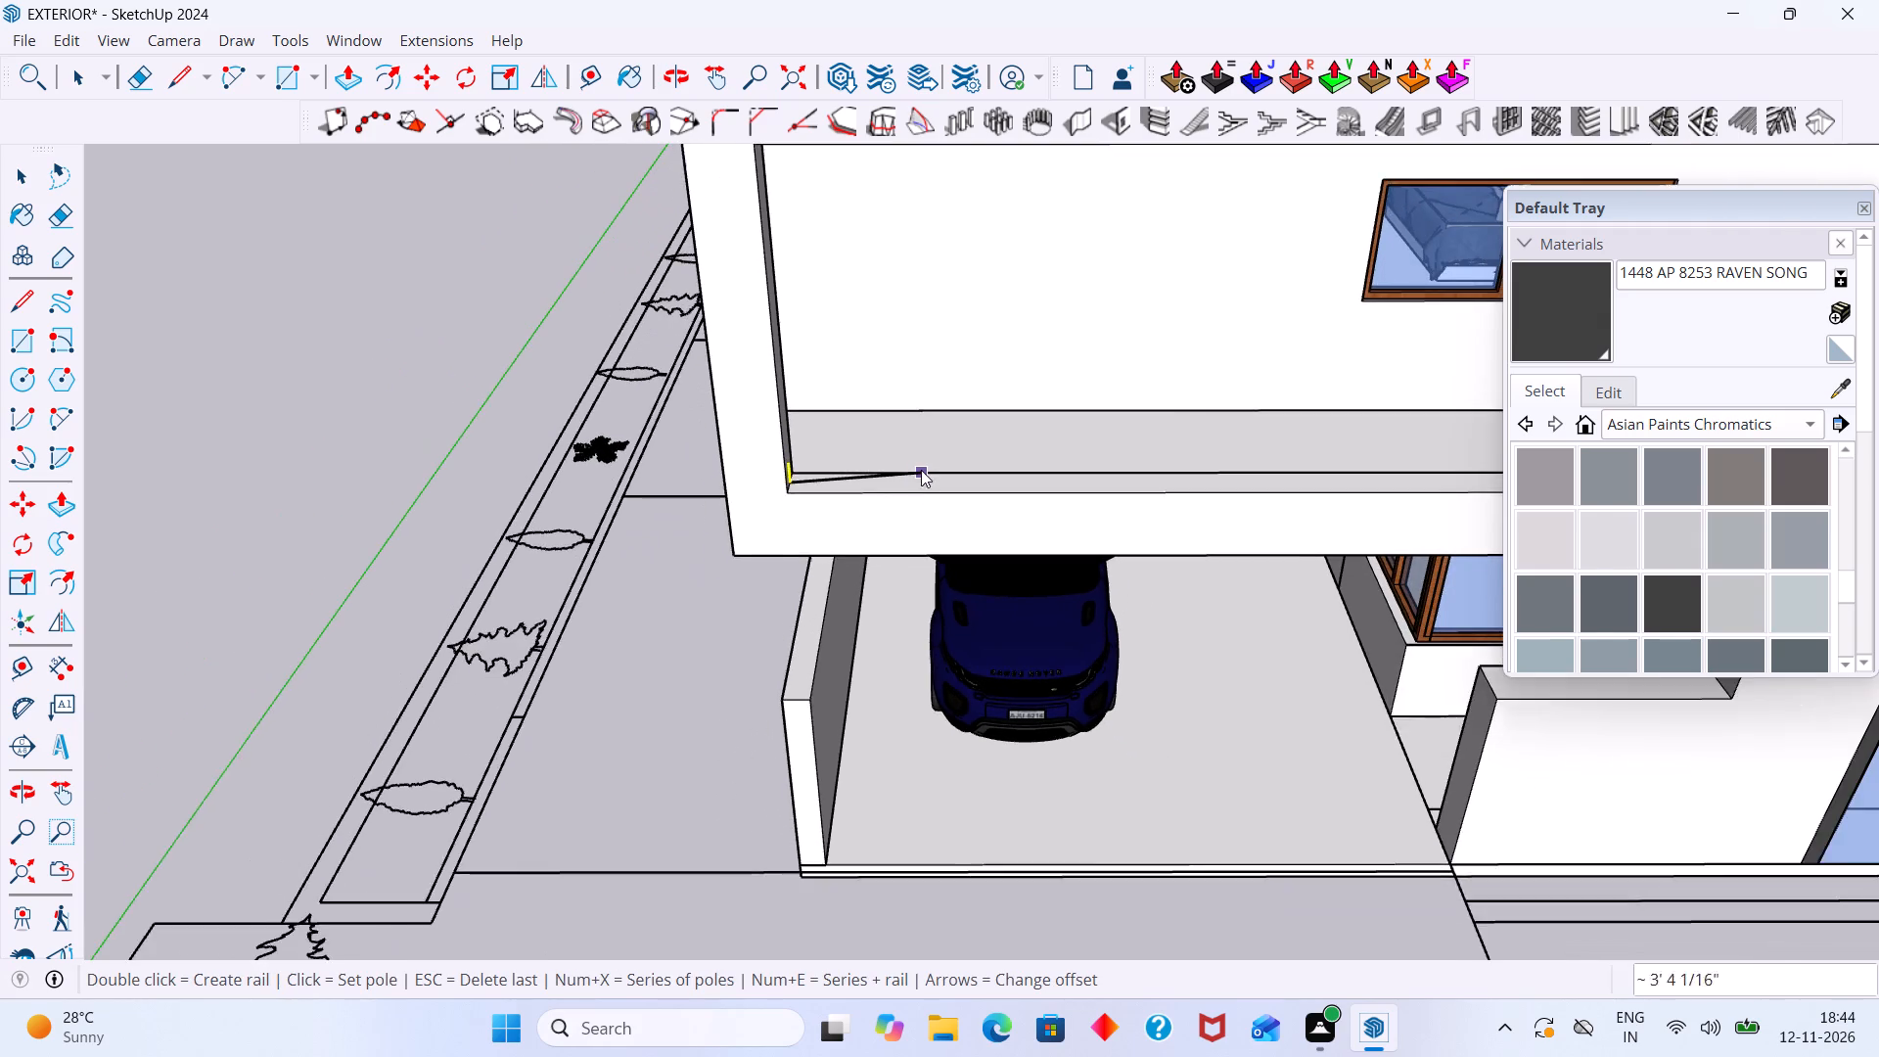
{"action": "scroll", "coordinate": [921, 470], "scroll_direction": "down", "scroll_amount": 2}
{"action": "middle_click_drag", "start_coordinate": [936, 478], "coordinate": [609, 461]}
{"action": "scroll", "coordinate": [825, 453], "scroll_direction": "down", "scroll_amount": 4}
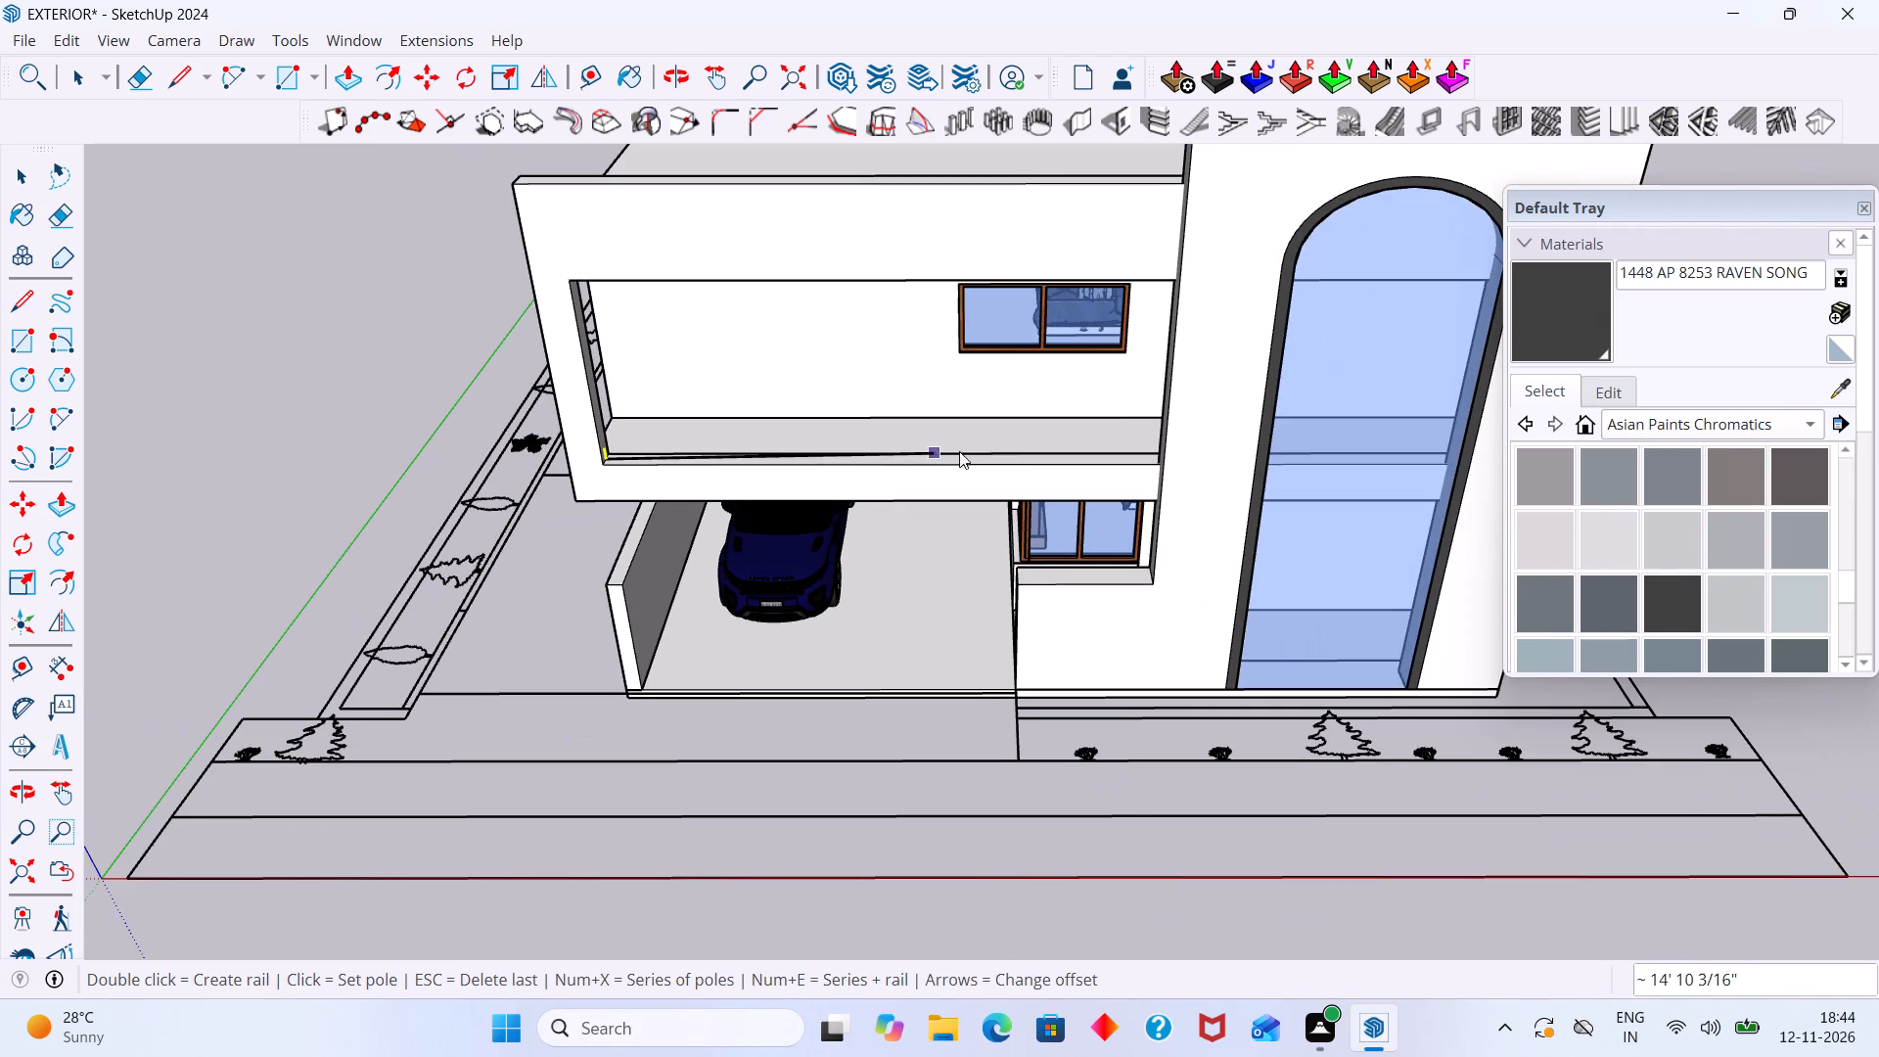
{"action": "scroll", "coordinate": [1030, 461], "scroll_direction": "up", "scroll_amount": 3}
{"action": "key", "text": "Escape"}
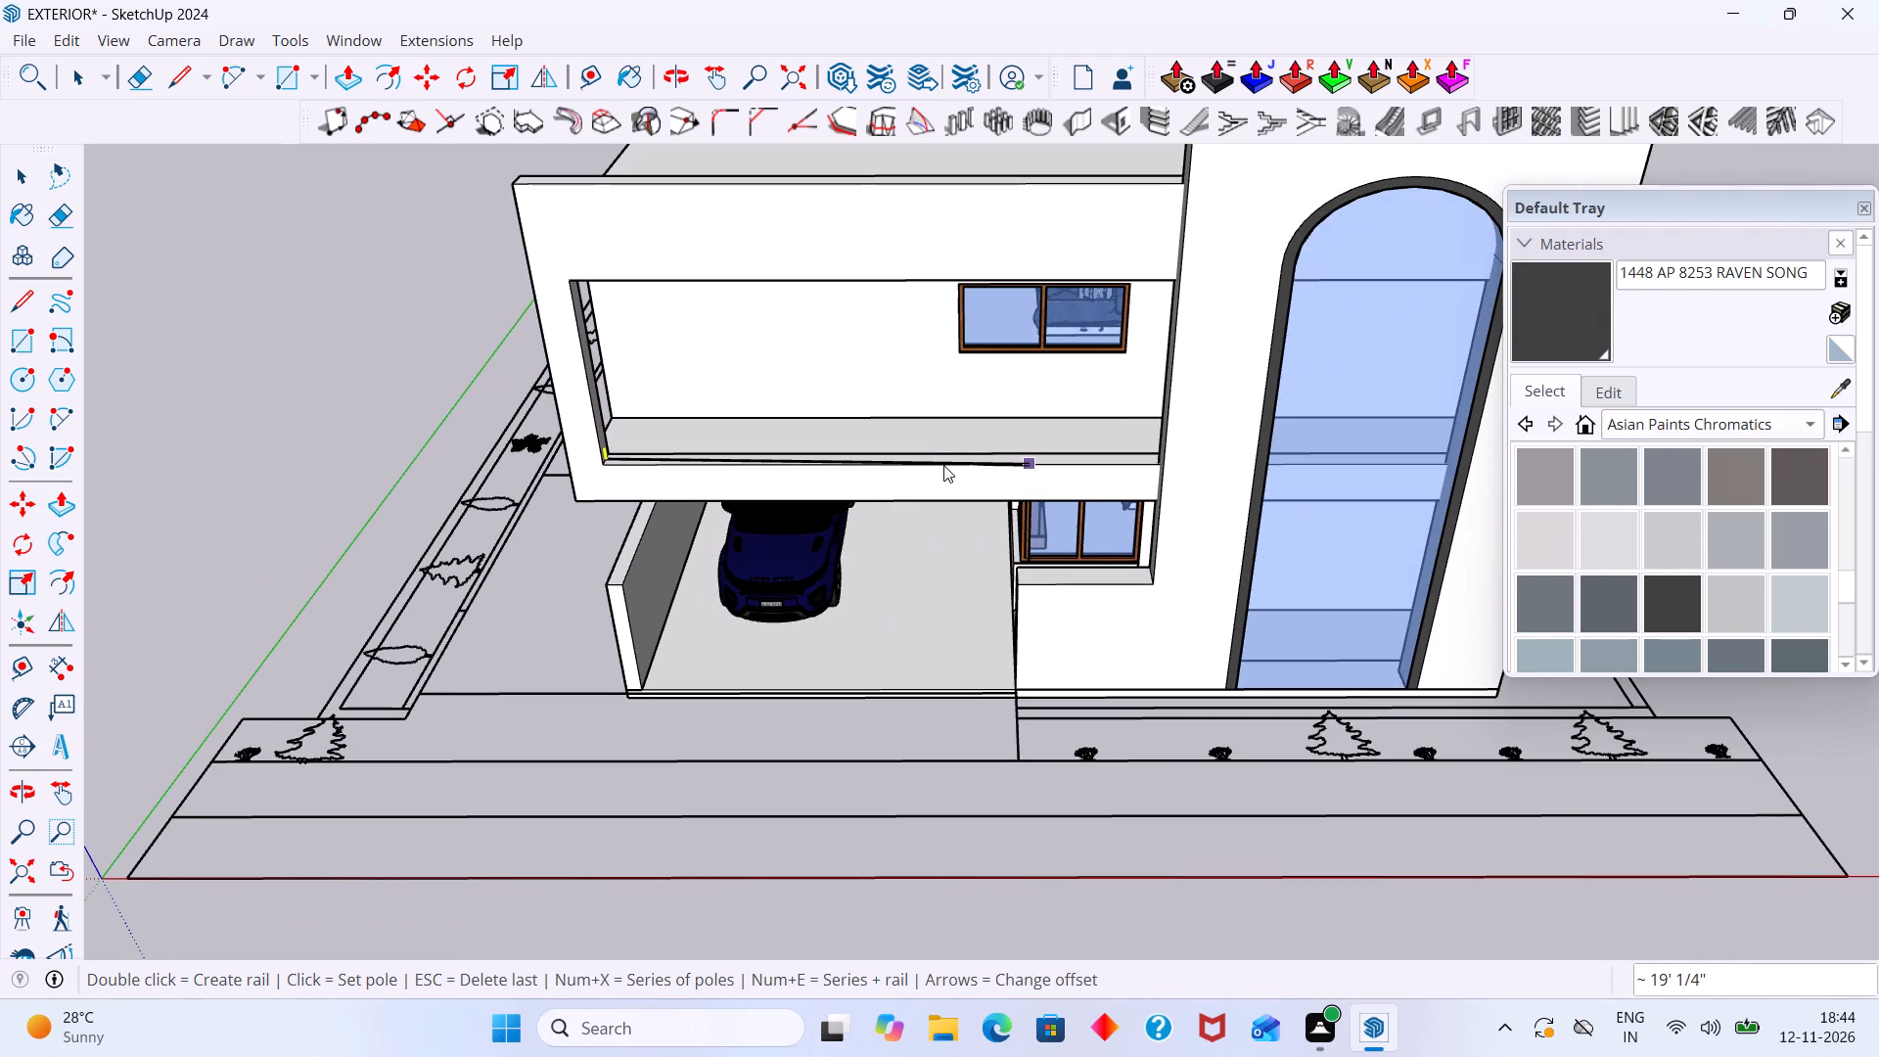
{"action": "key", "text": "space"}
Undo the deletion of the scaled first-floor balcony railing.
{"action": "key", "text": "ctrl+z"}
{"action": "key", "text": "space"}
{"action": "scroll", "coordinate": [556, 543], "scroll_direction": "down", "scroll_amount": 20}
{"action": "scroll", "coordinate": [556, 543], "scroll_direction": "down", "scroll_amount": 11}
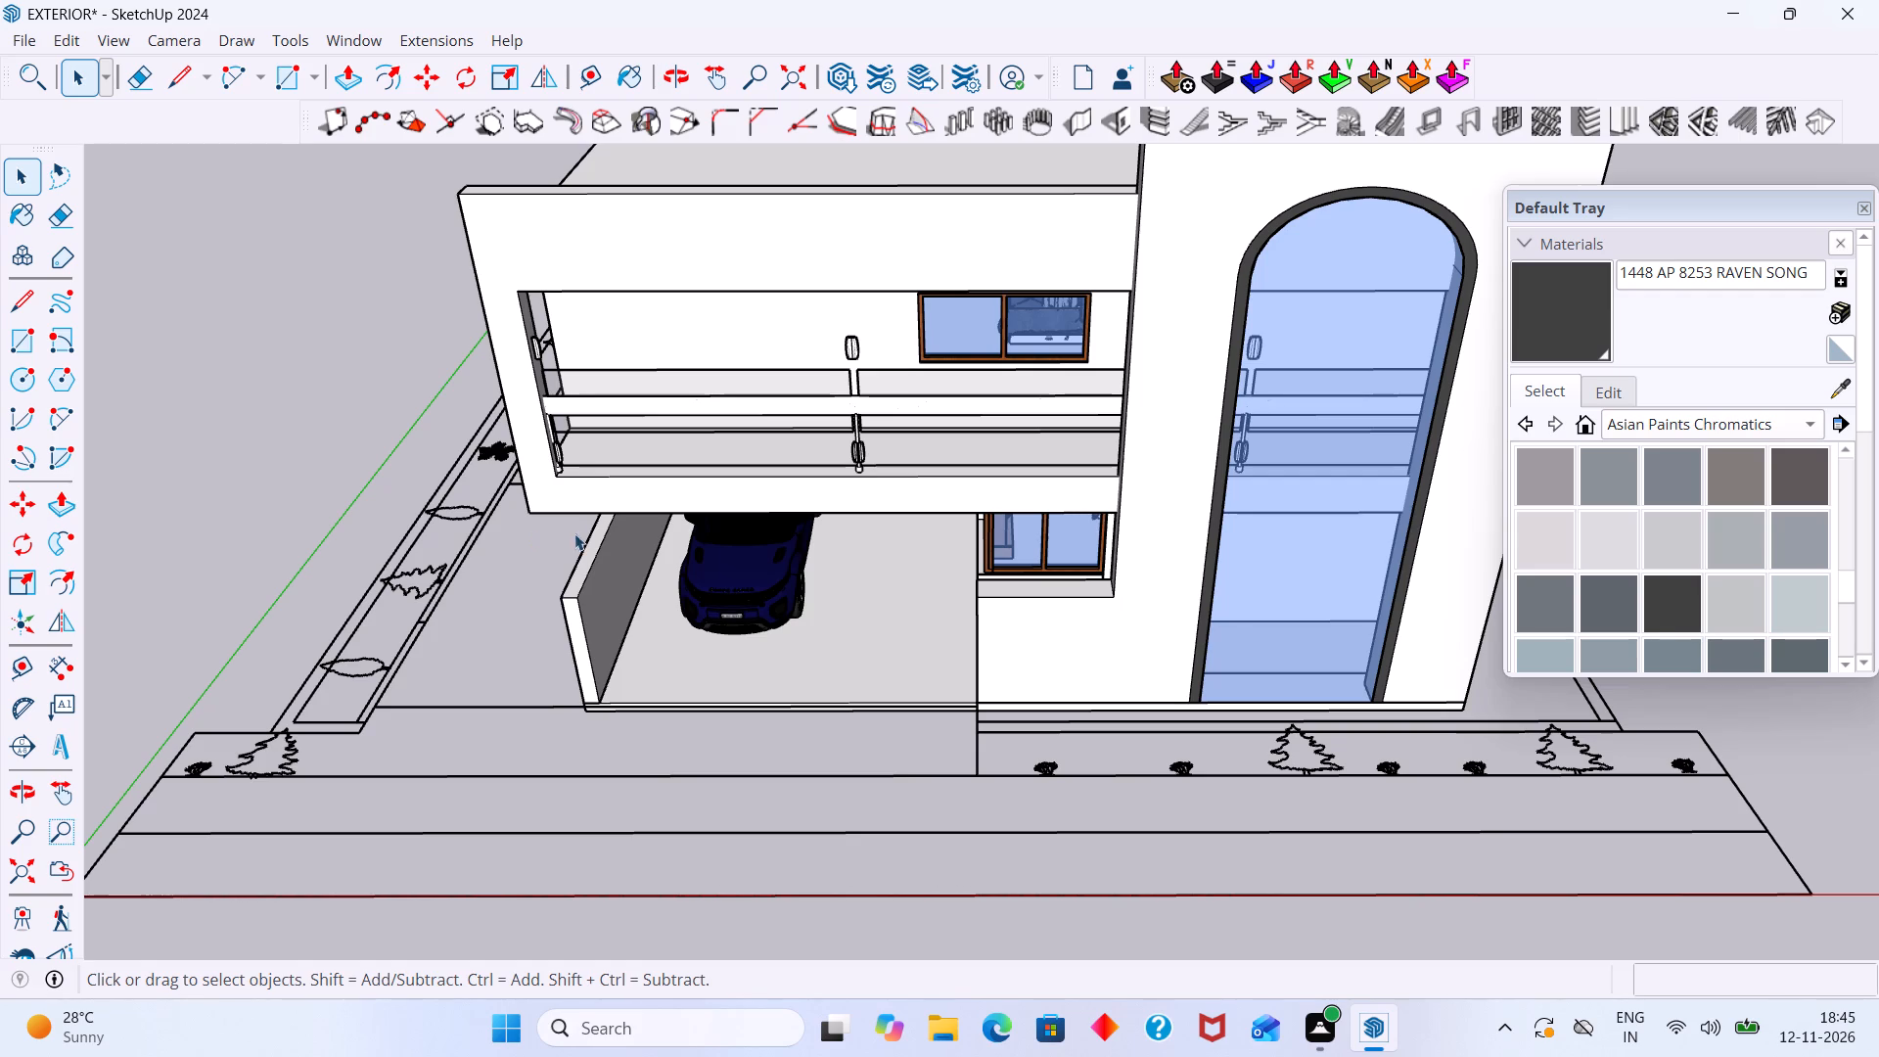
Examine the railing in the first-floor balcony opening from several angles, checking its panels and posts against the facade.
{"action": "scroll", "coordinate": [598, 529], "scroll_direction": "down", "scroll_amount": 9}
{"action": "scroll", "coordinate": [778, 531], "scroll_direction": "up", "scroll_amount": 10}
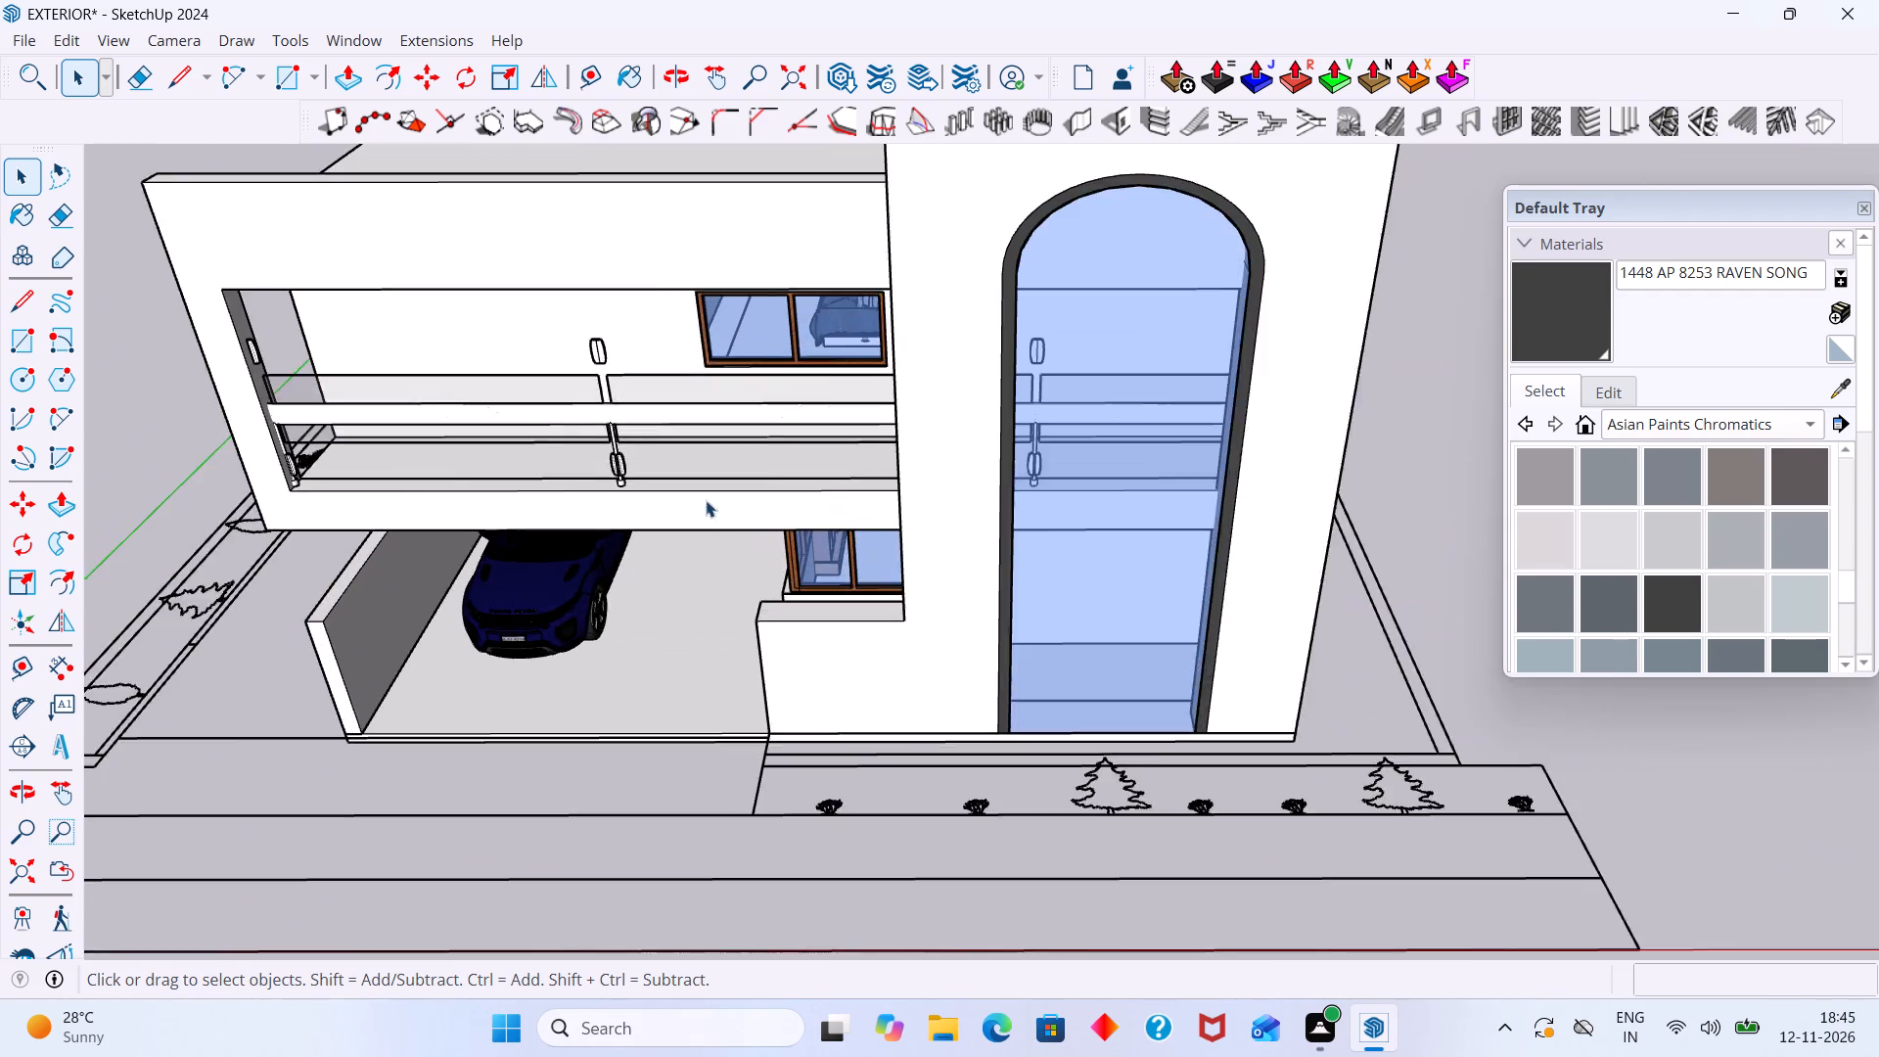
{"action": "middle_click_drag", "start_coordinate": [705, 499], "coordinate": [679, 469]}
{"action": "scroll", "coordinate": [679, 468], "scroll_direction": "down", "scroll_amount": 4}
{"action": "middle_click_drag", "start_coordinate": [742, 465], "coordinate": [730, 539], "text": "shift"}
{"action": "scroll", "coordinate": [655, 496], "scroll_direction": "up", "scroll_amount": 14}
{"action": "scroll", "coordinate": [573, 454], "scroll_direction": "down", "scroll_amount": 8}
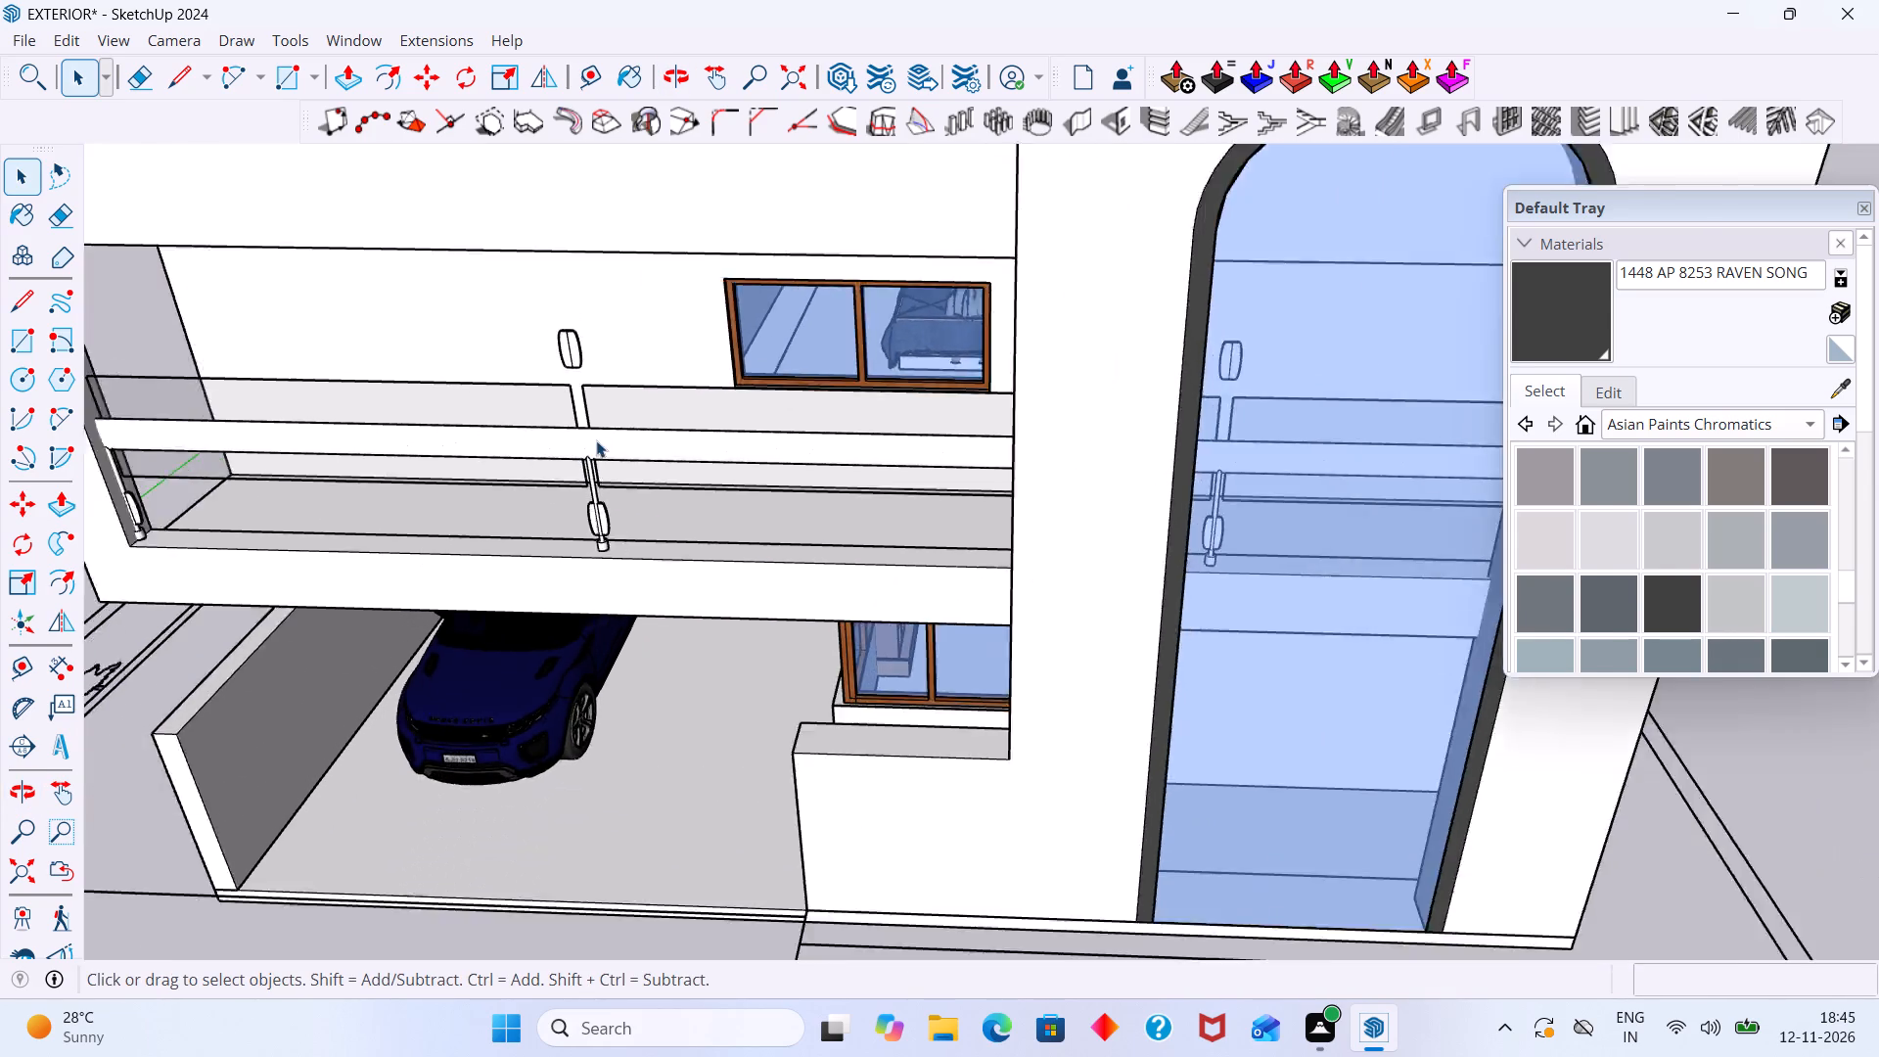
{"action": "scroll", "coordinate": [596, 440], "scroll_direction": "down", "scroll_amount": 6}
{"action": "middle_click_drag", "start_coordinate": [631, 438], "coordinate": [505, 439], "text": "shift"}
{"action": "scroll", "coordinate": [706, 414], "scroll_direction": "up", "scroll_amount": 7}
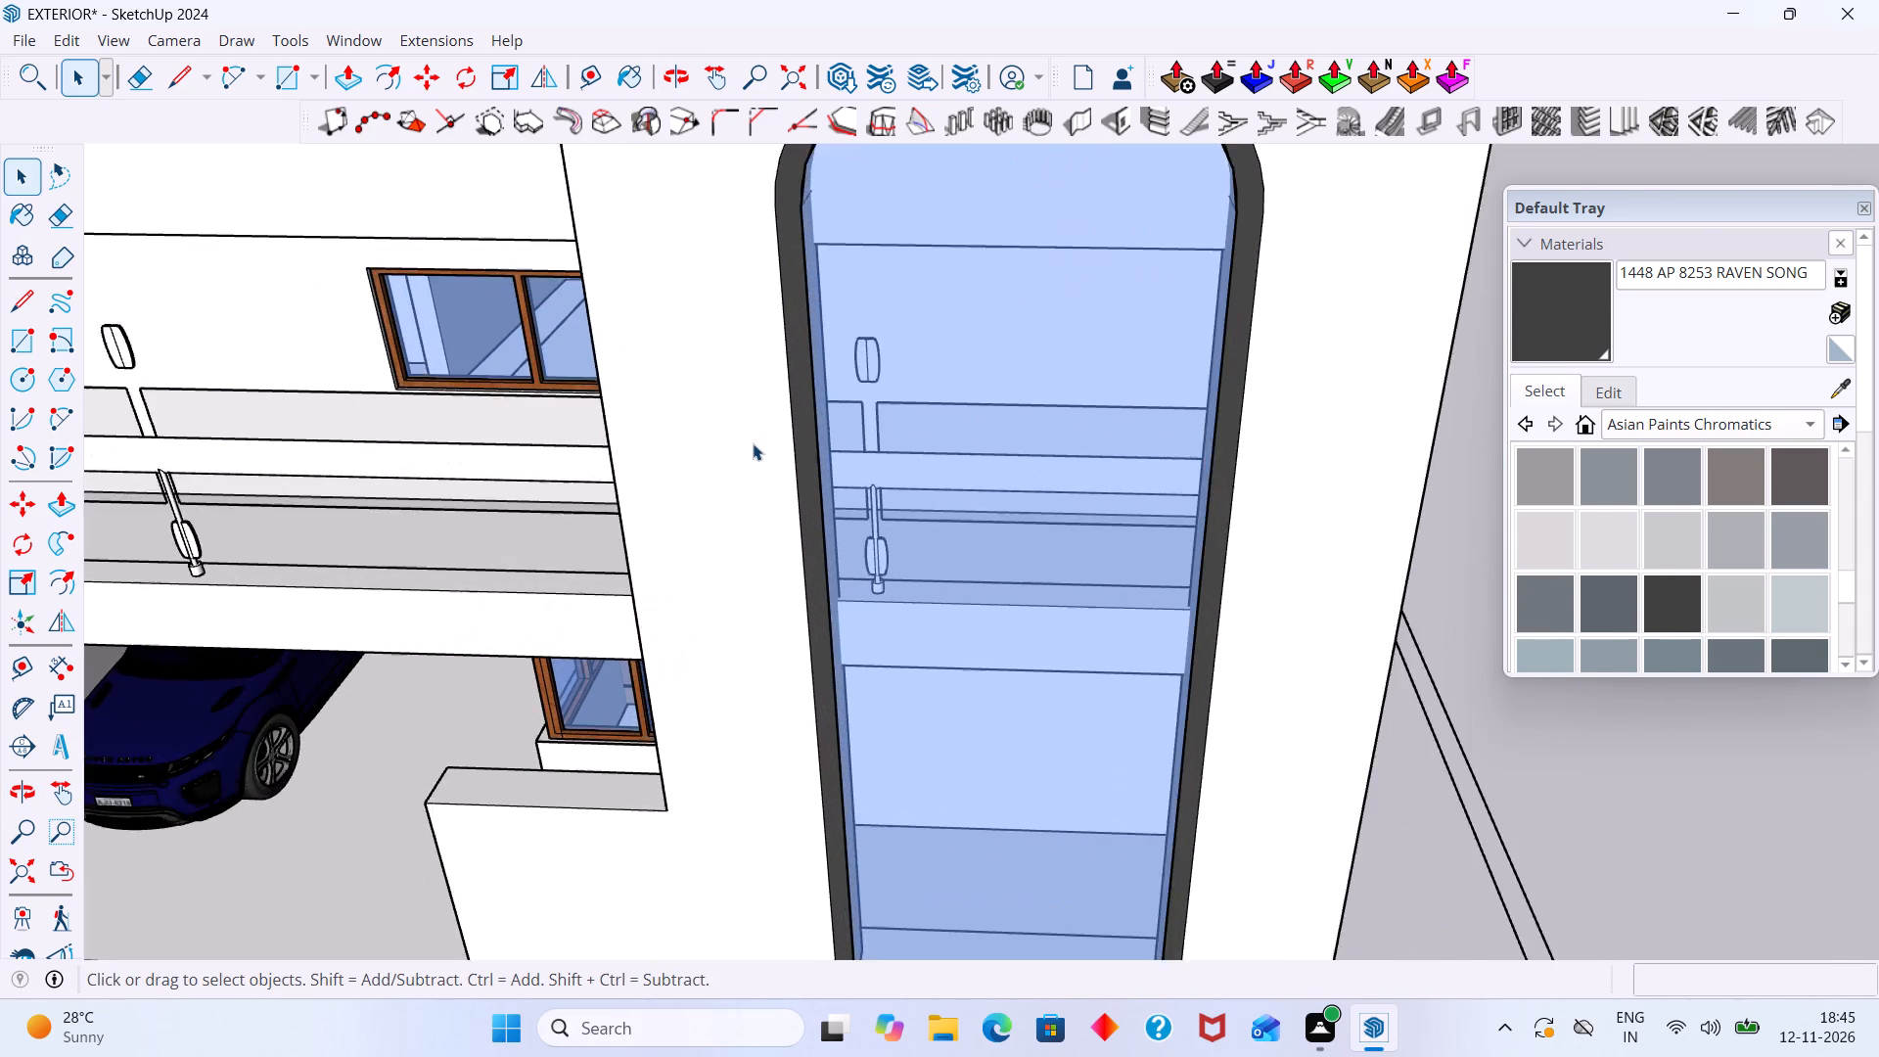
{"action": "scroll", "coordinate": [753, 443], "scroll_direction": "up", "scroll_amount": 3}
{"action": "scroll", "coordinate": [585, 488], "scroll_direction": "down", "scroll_amount": 12}
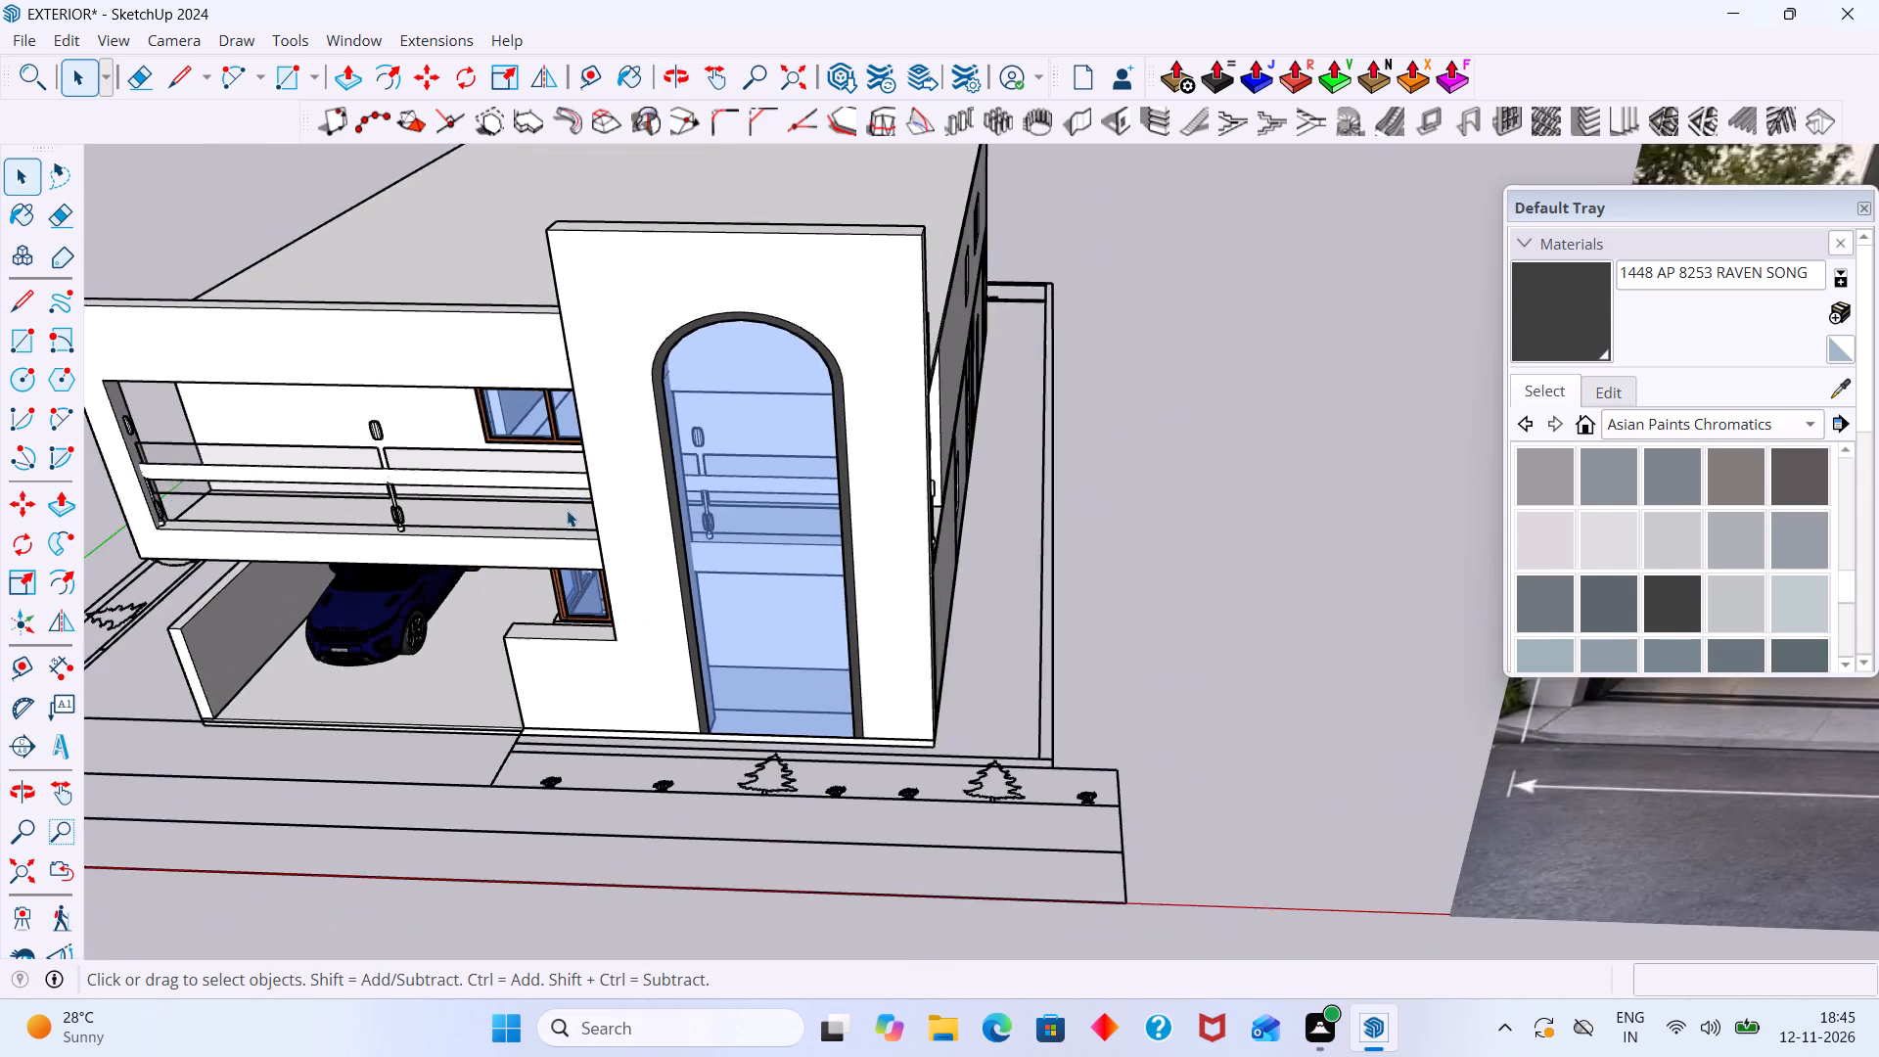
{"action": "middle_click_drag", "start_coordinate": [565, 510], "coordinate": [854, 421]}
{"action": "scroll", "coordinate": [670, 420], "scroll_direction": "up", "scroll_amount": 12}
{"action": "scroll", "coordinate": [743, 304], "scroll_direction": "down", "scroll_amount": 7}
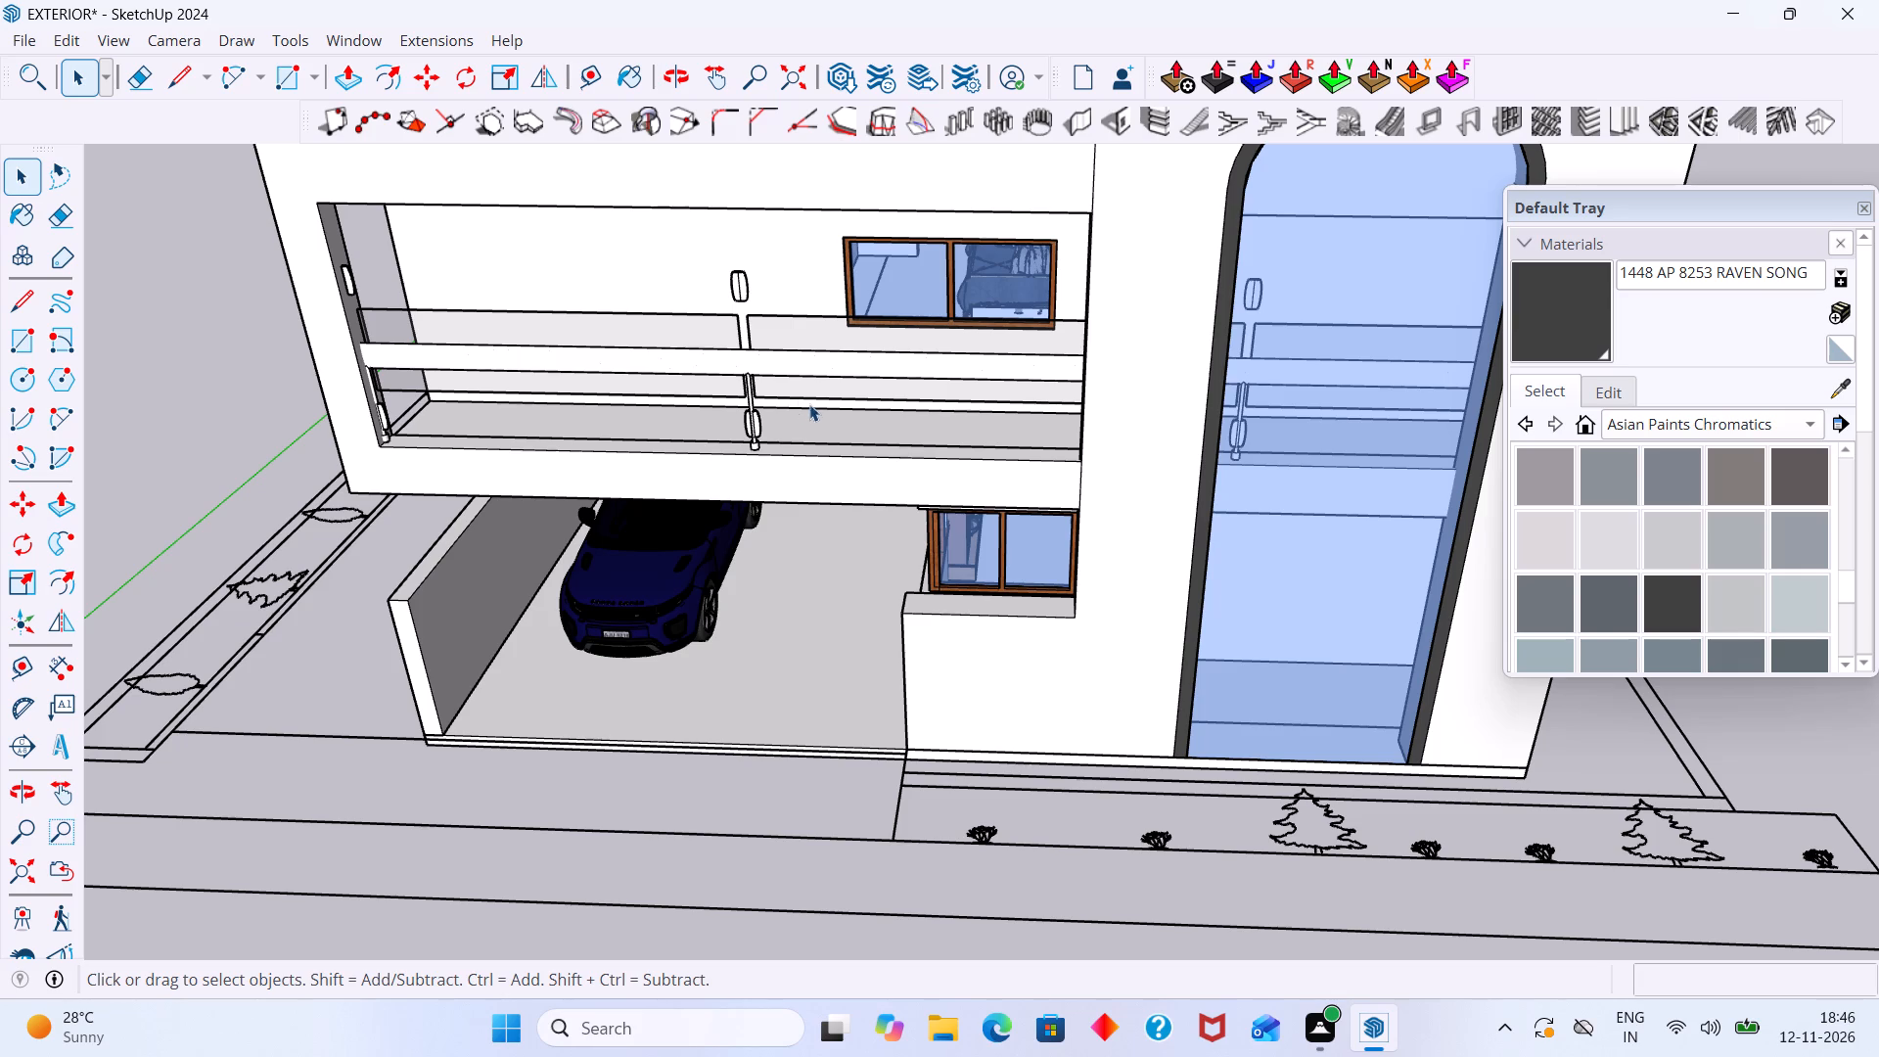
{"action": "scroll", "coordinate": [798, 399], "scroll_direction": "down", "scroll_amount": 7}
{"action": "left_click", "coordinate": [1288, 357]}
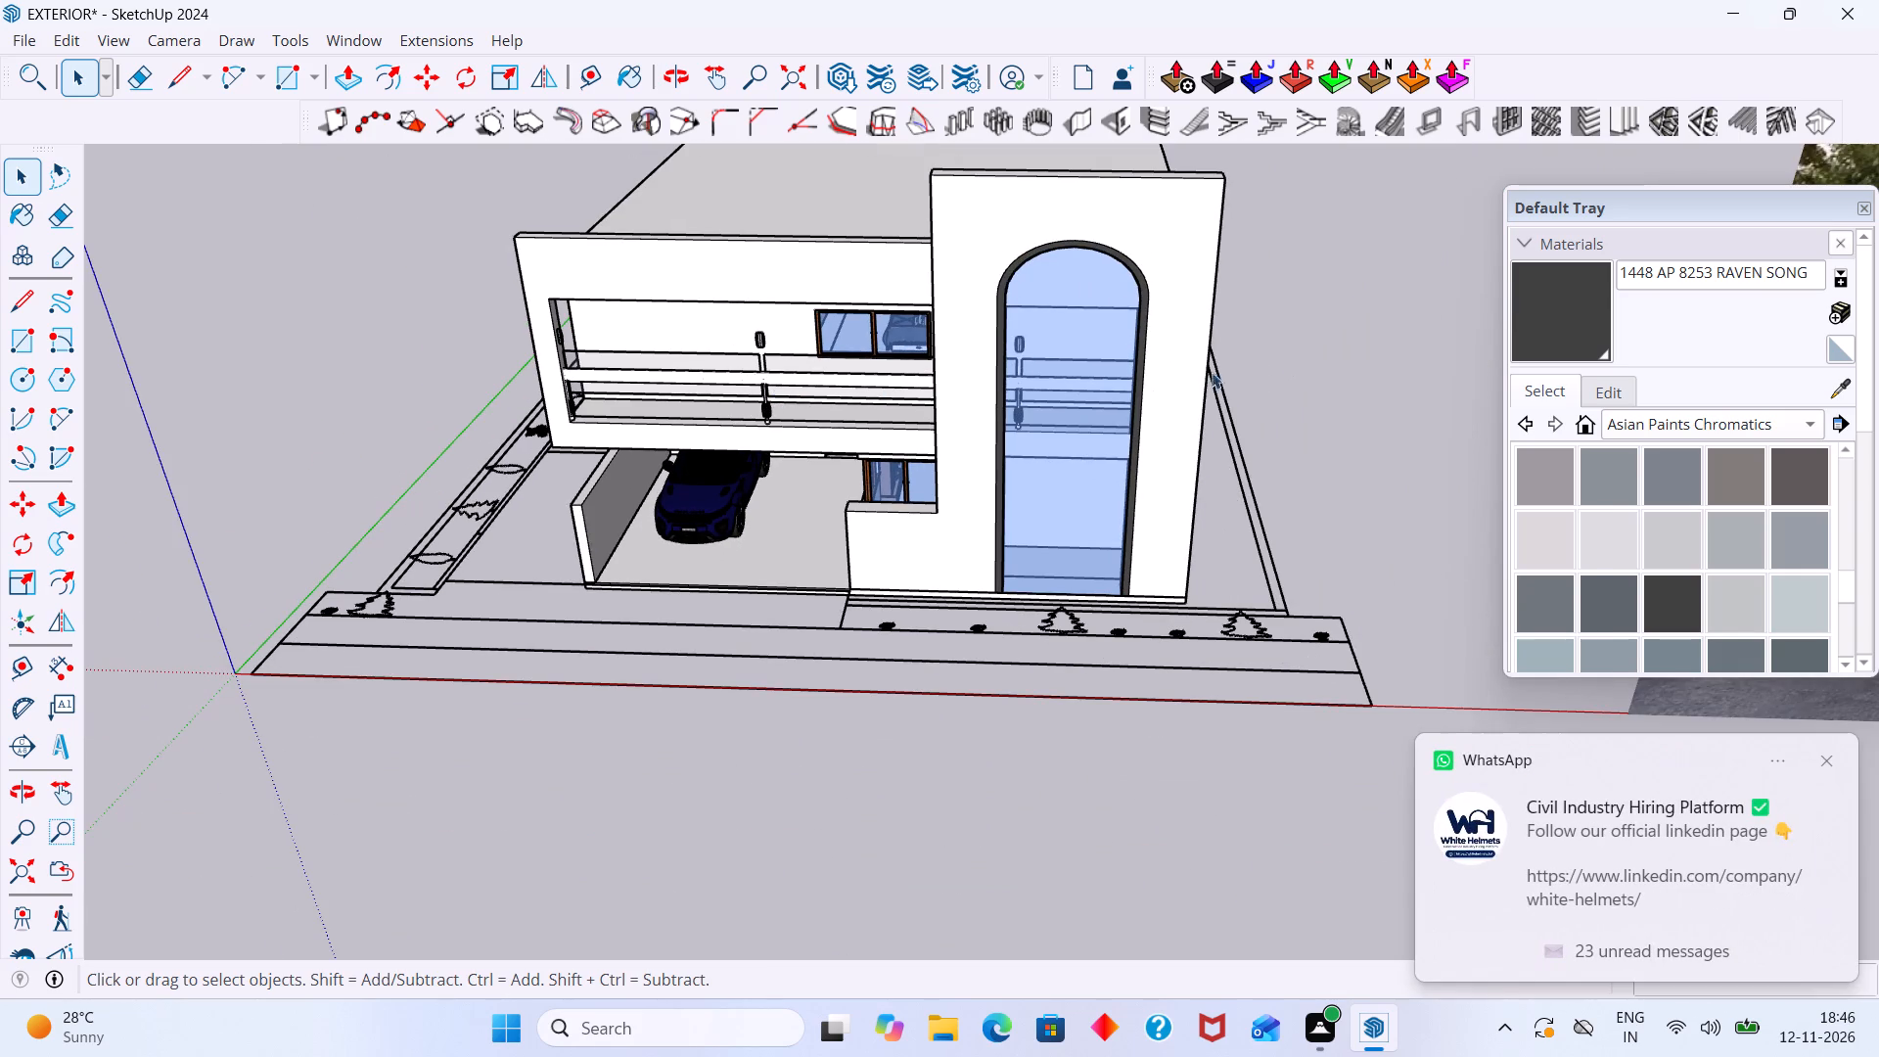
{"action": "left_click", "coordinate": [1827, 758]}
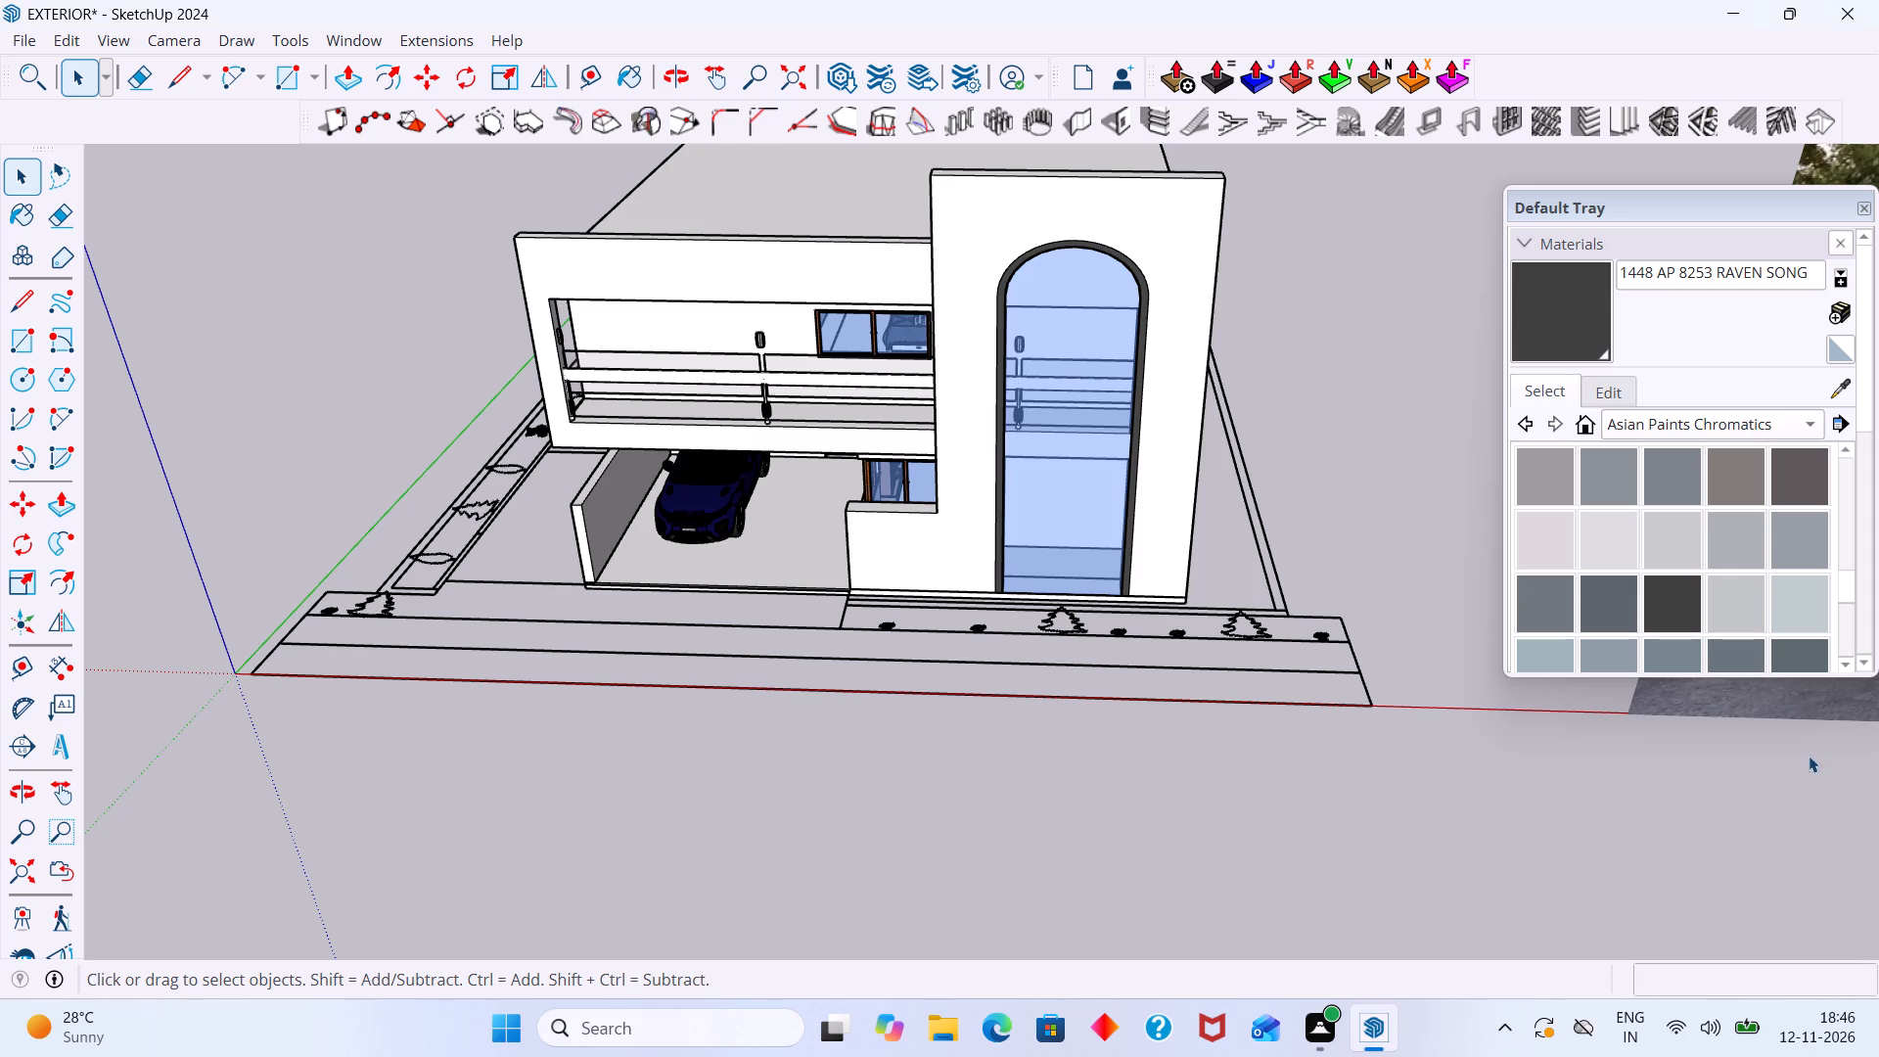
{"action": "scroll", "coordinate": [834, 464], "scroll_direction": "up", "scroll_amount": 5}
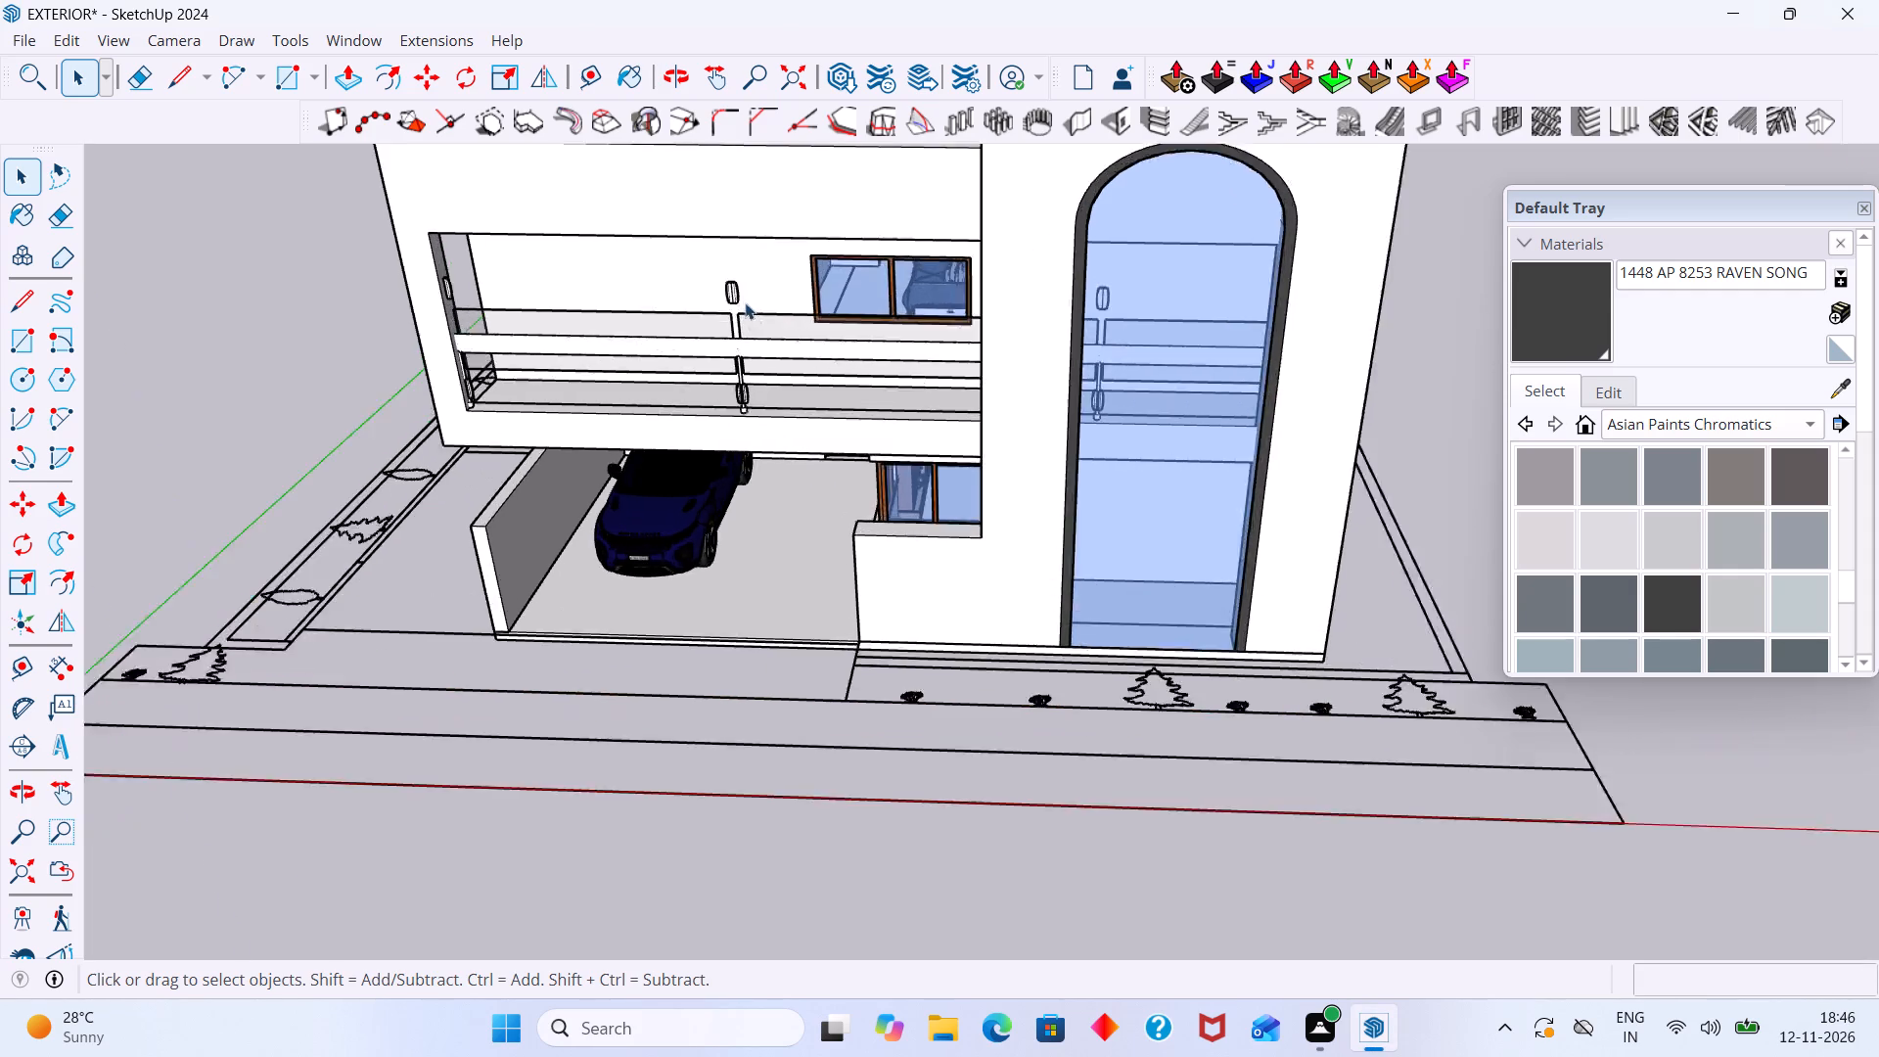
{"action": "scroll", "coordinate": [745, 302], "scroll_direction": "up", "scroll_amount": 6}
{"action": "middle_click_drag", "start_coordinate": [719, 380], "coordinate": [1045, 304]}
{"action": "scroll", "coordinate": [997, 288], "scroll_direction": "up", "scroll_amount": 2}
{"action": "scroll", "coordinate": [1000, 279], "scroll_direction": "down", "scroll_amount": 6}
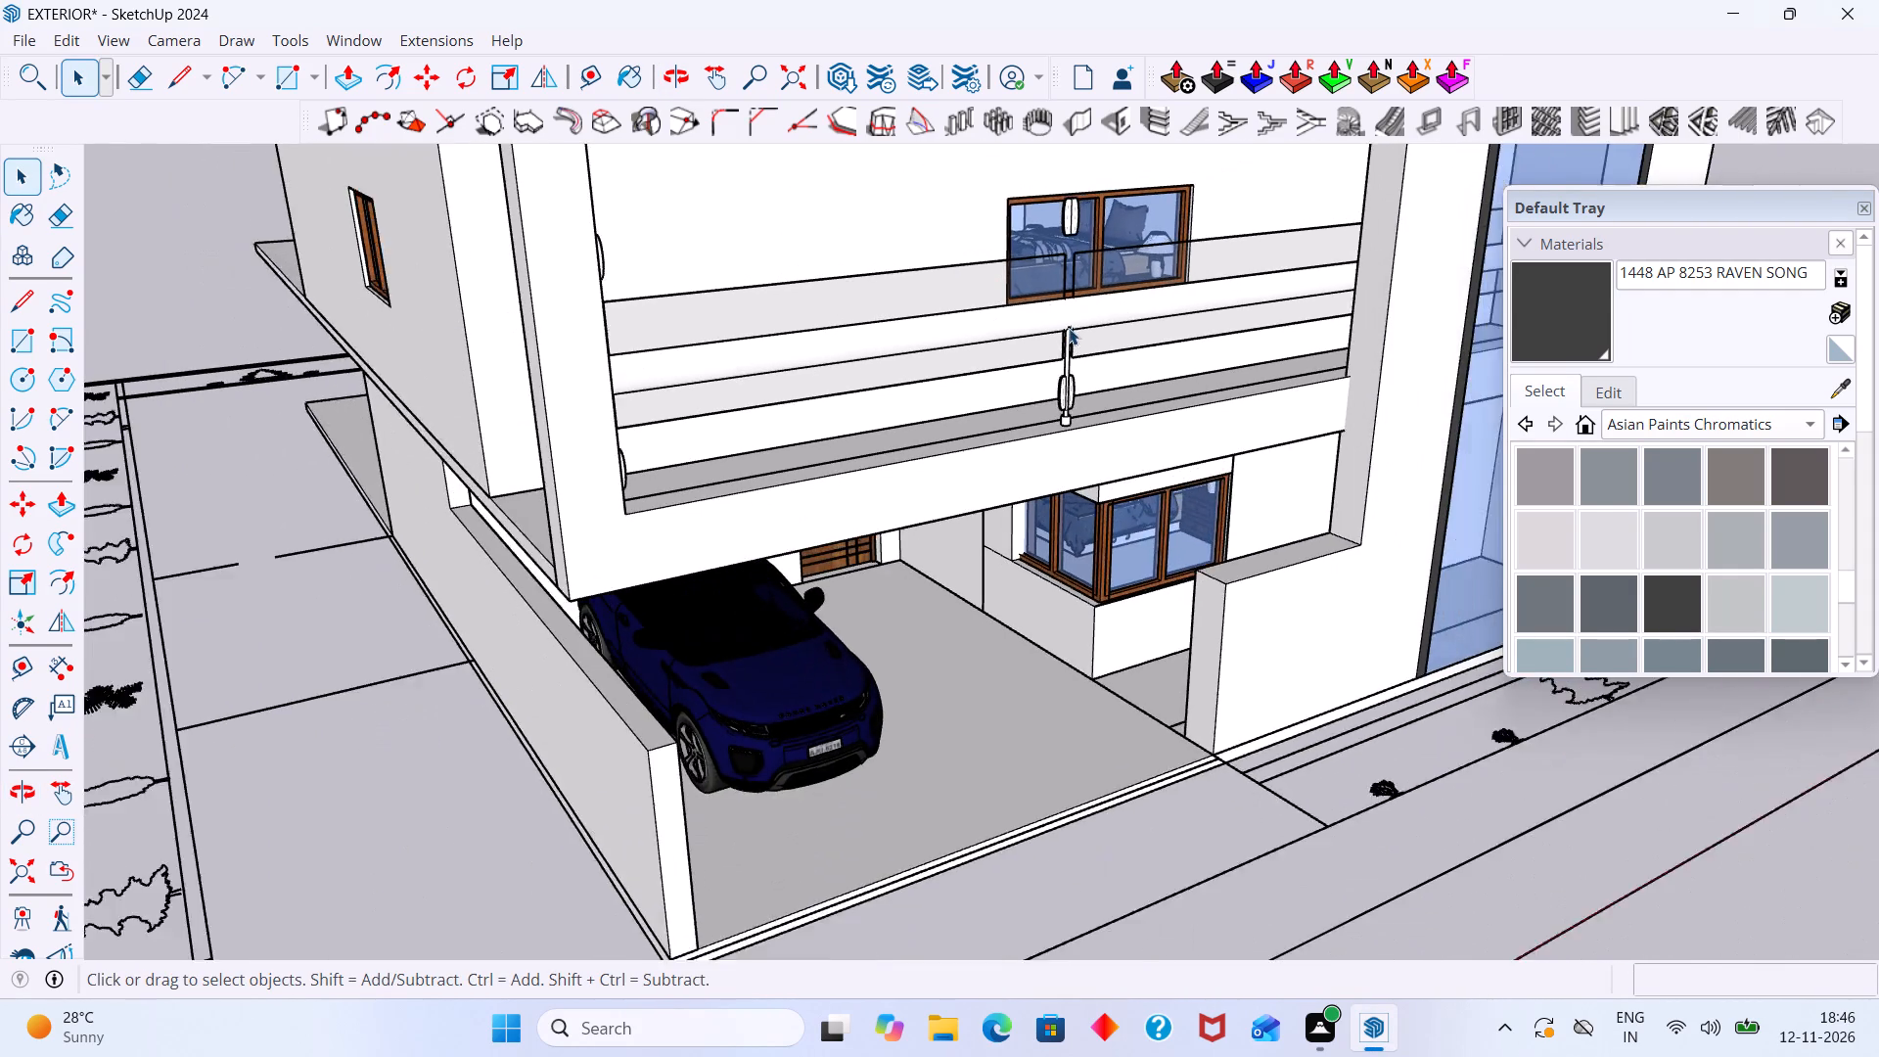
{"action": "scroll", "coordinate": [1069, 328], "scroll_direction": "up", "scroll_amount": 4}
{"action": "left_click", "coordinate": [1052, 317]}
{"action": "scroll", "coordinate": [1052, 317], "scroll_direction": "down", "scroll_amount": 3}
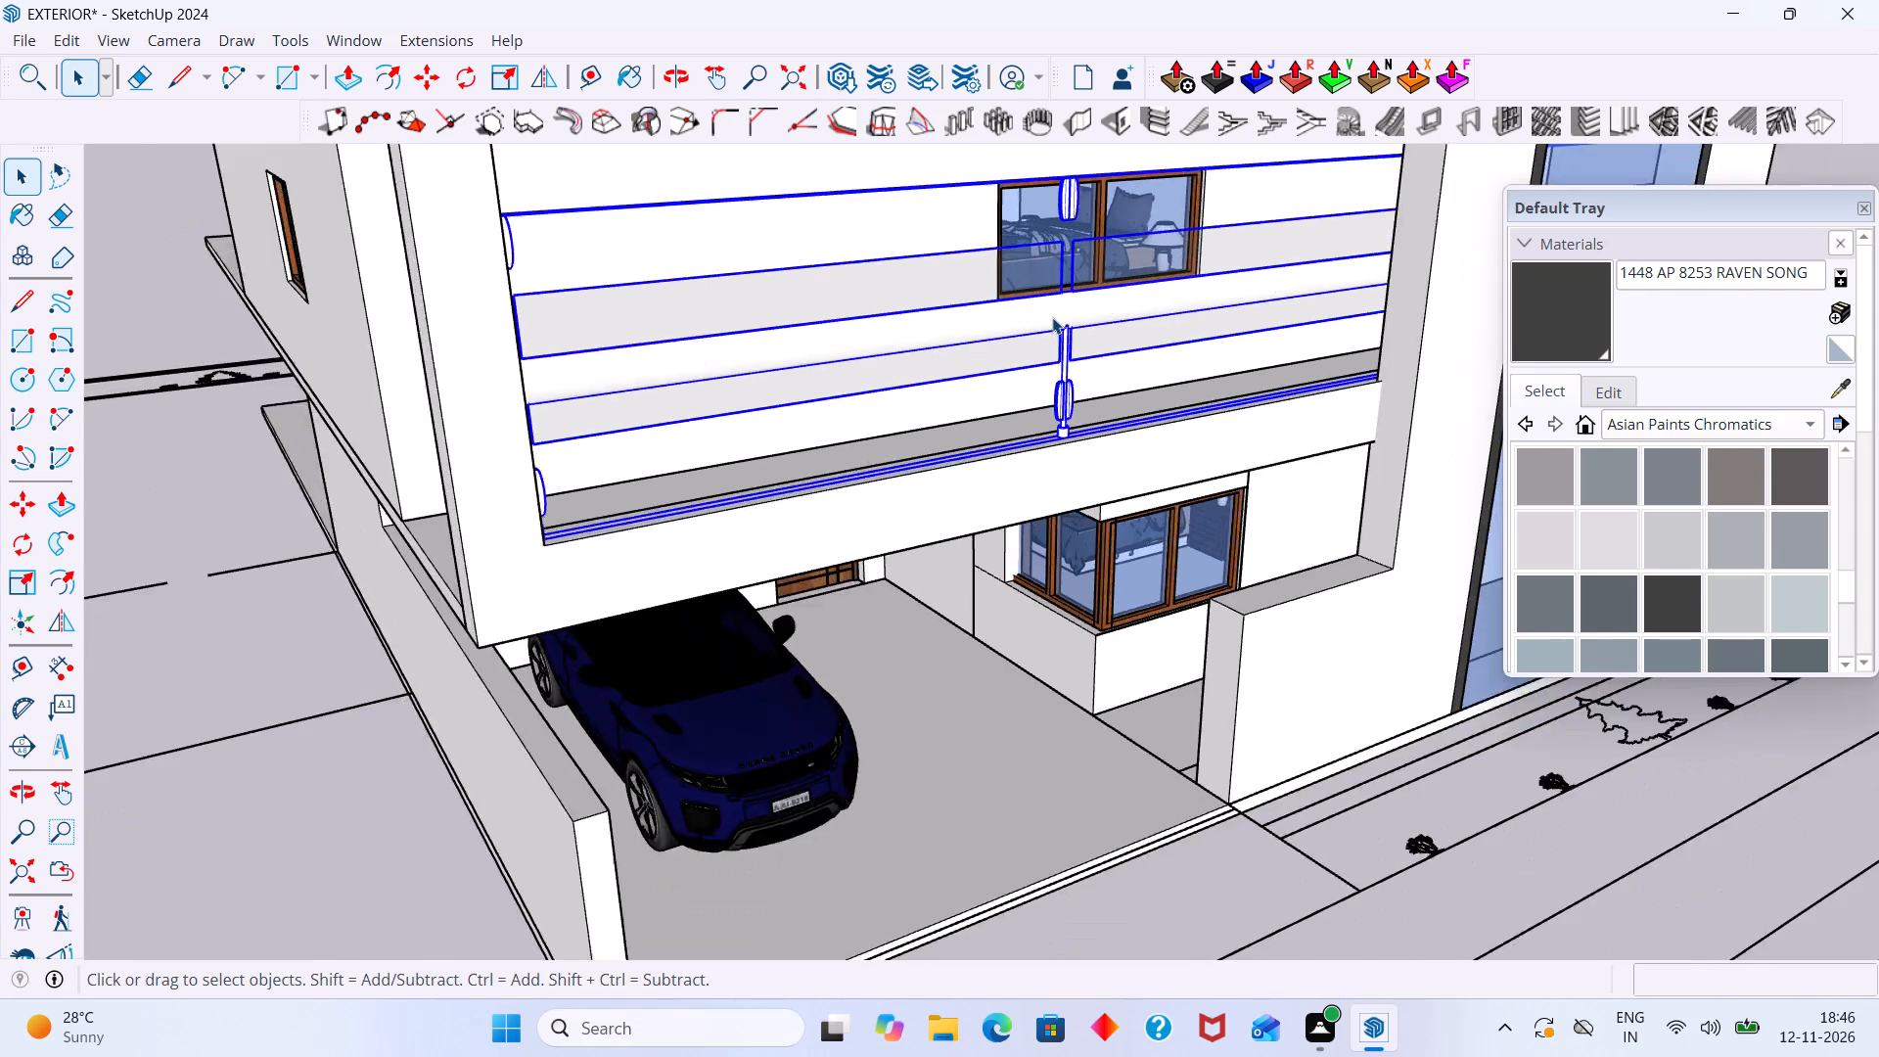
{"action": "scroll", "coordinate": [1052, 317], "scroll_direction": "down", "scroll_amount": 10}
{"action": "left_click", "coordinate": [1292, 677]}
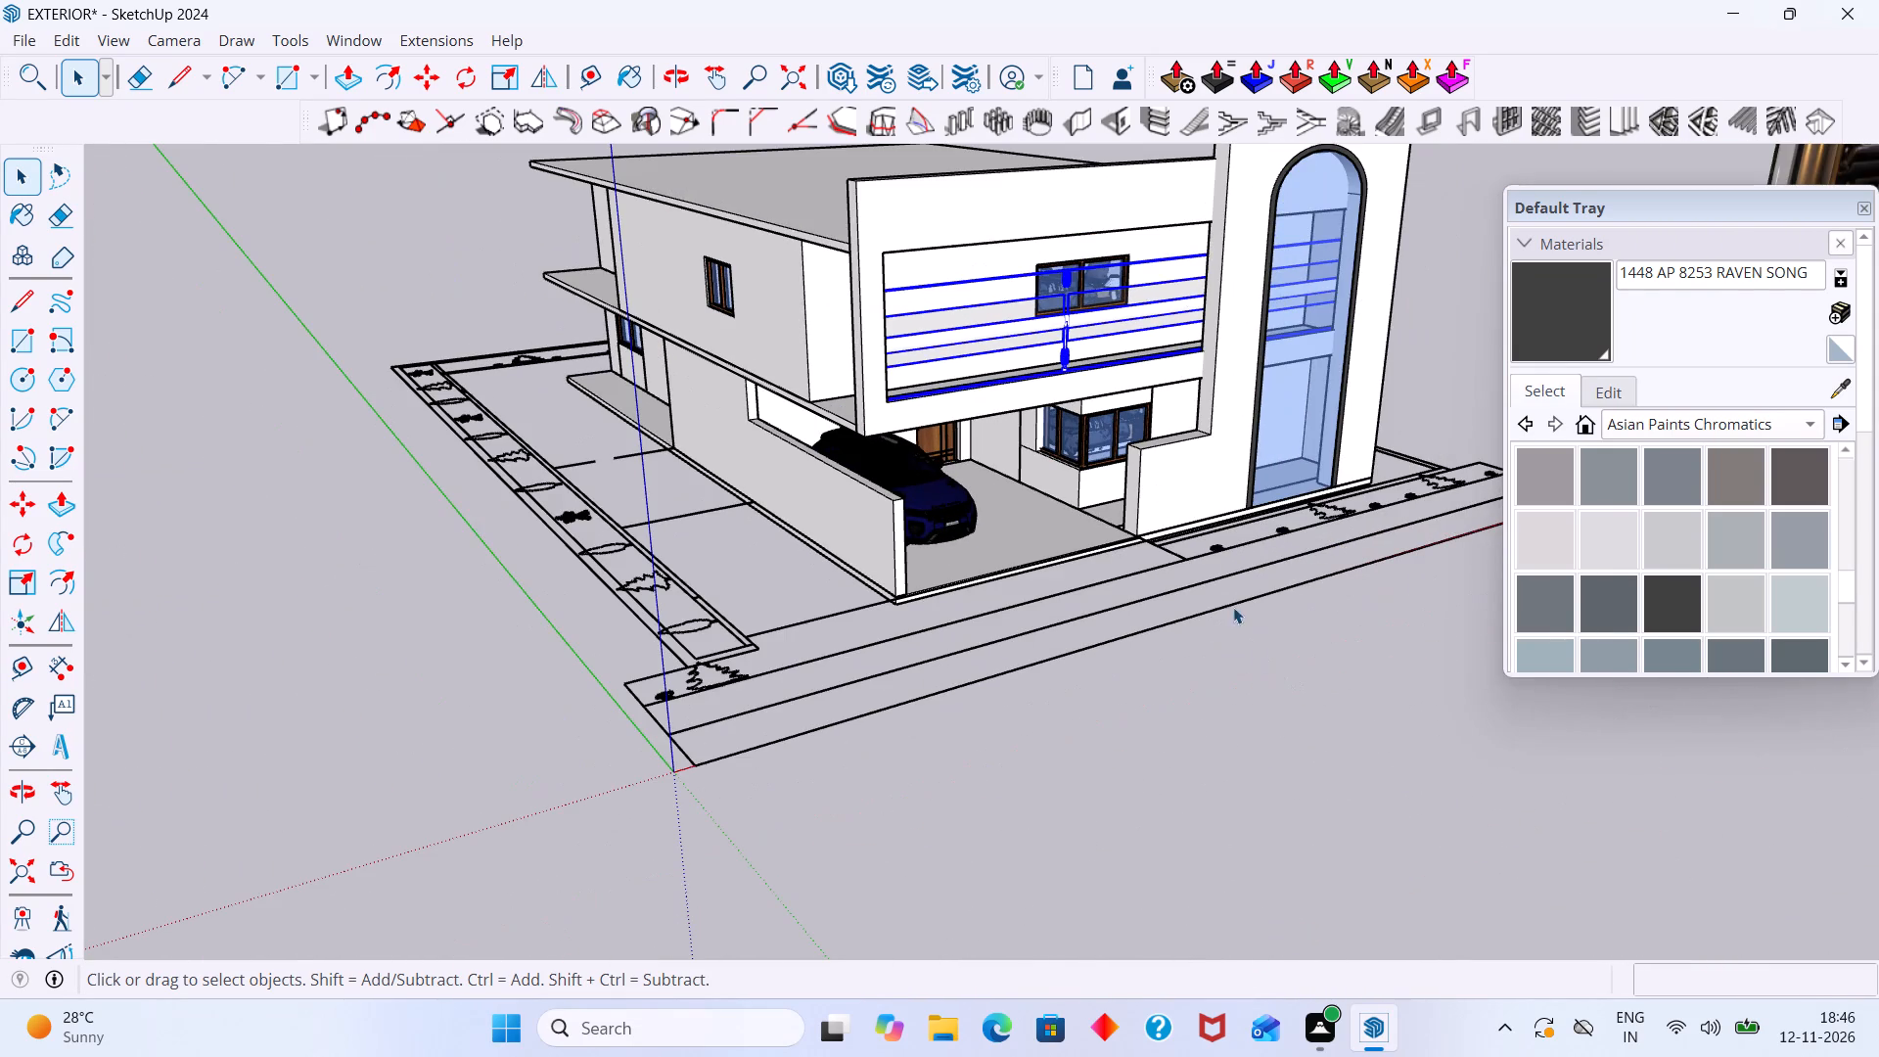
{"action": "scroll", "coordinate": [1043, 346], "scroll_direction": "up", "scroll_amount": 13}
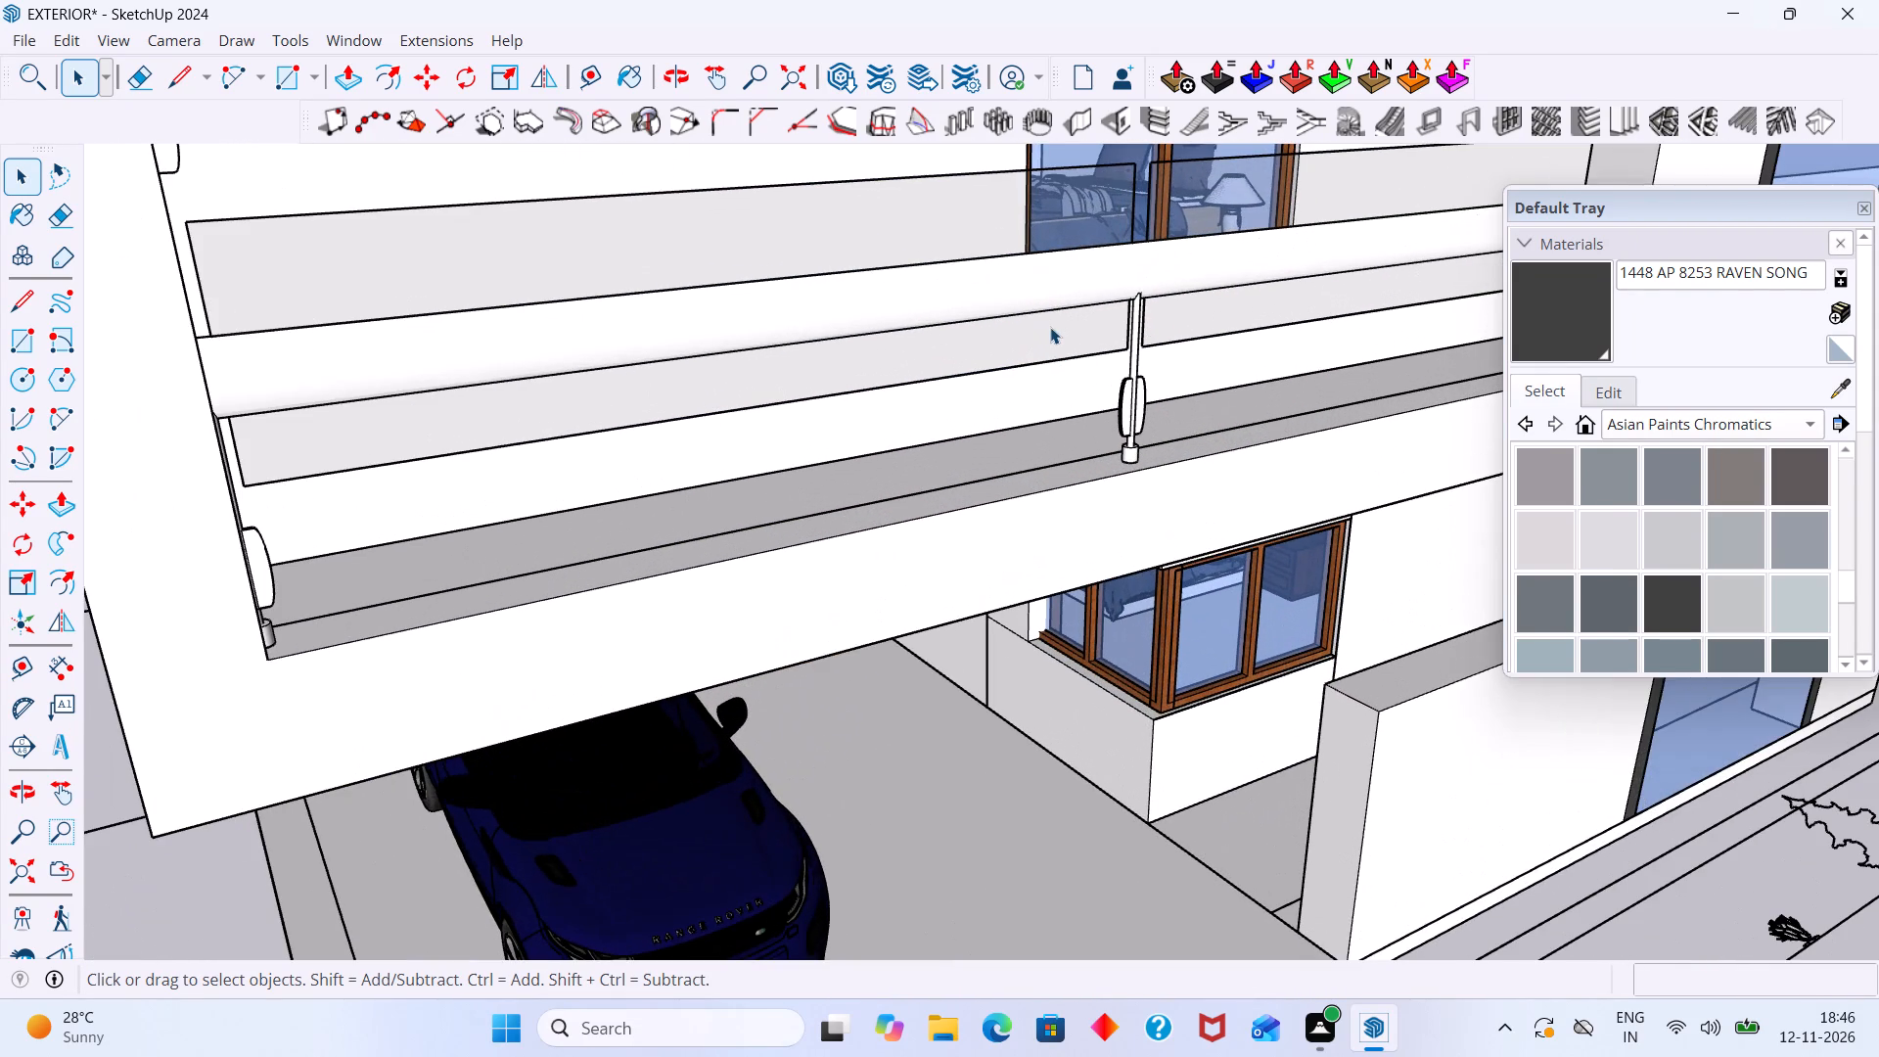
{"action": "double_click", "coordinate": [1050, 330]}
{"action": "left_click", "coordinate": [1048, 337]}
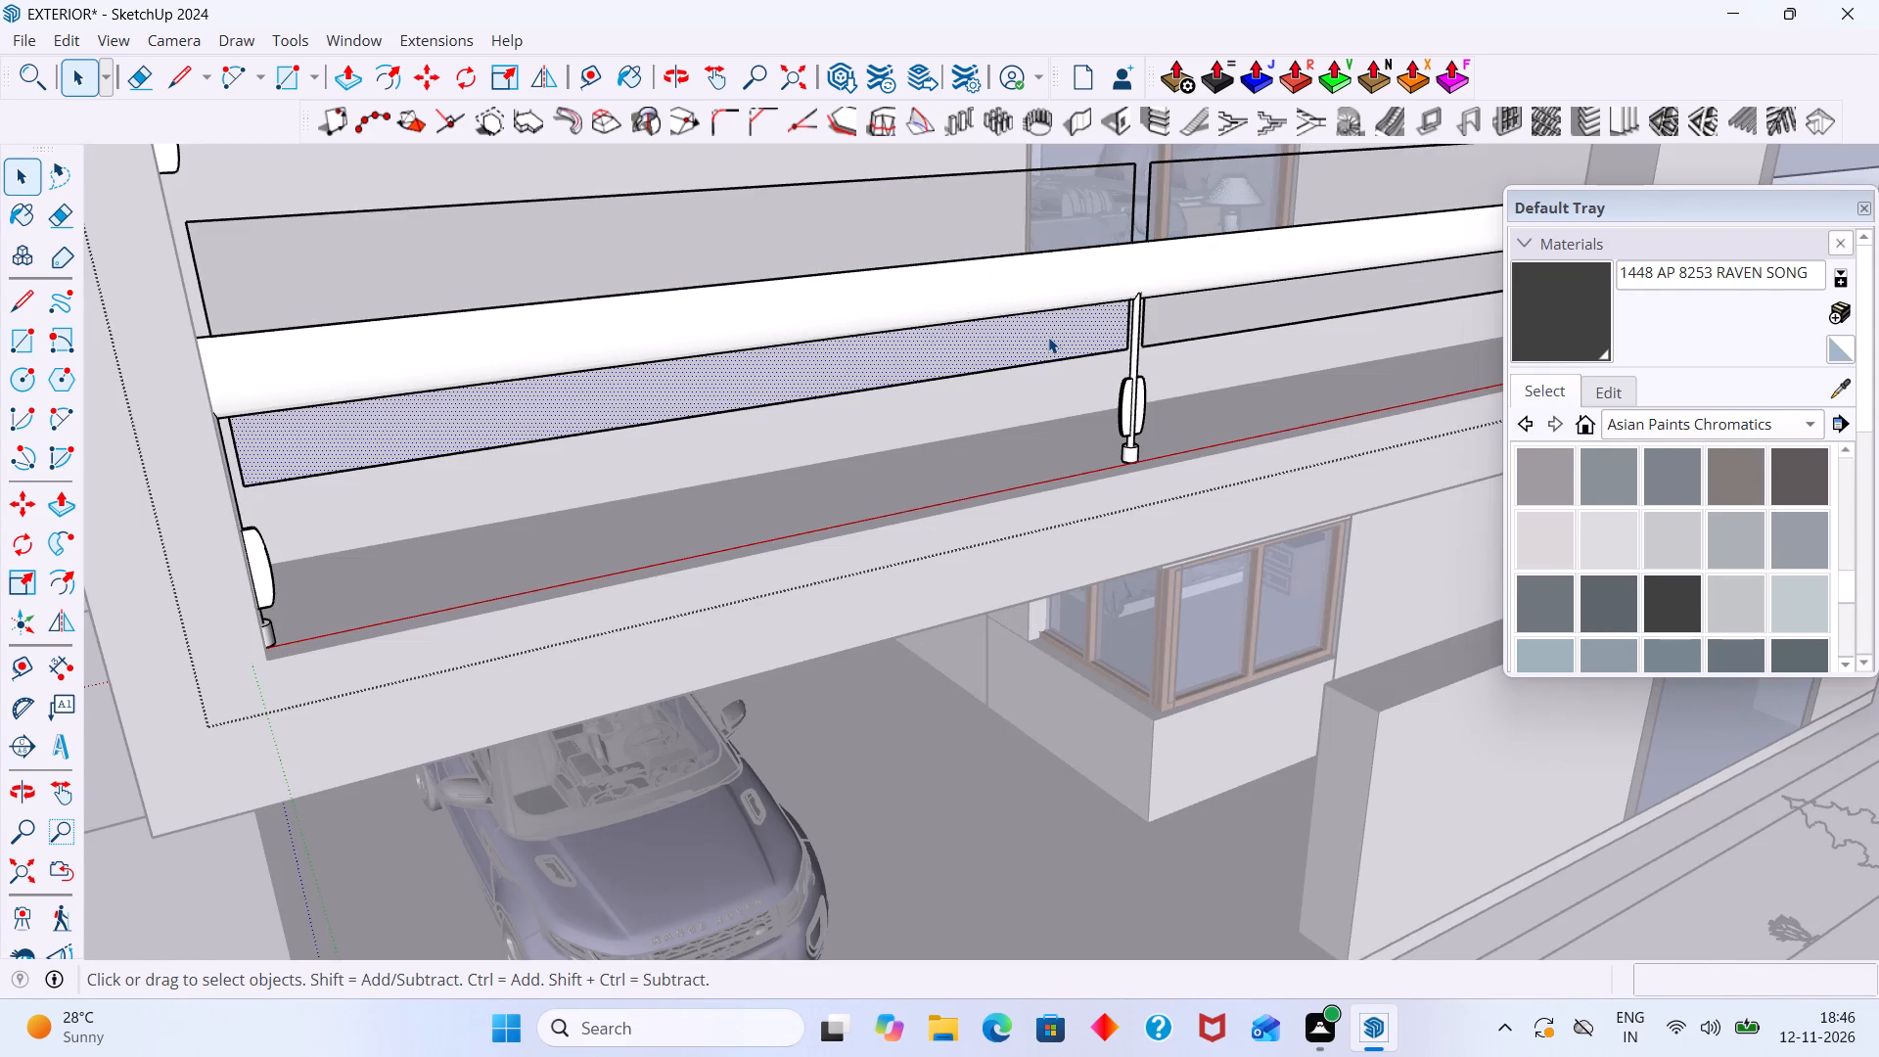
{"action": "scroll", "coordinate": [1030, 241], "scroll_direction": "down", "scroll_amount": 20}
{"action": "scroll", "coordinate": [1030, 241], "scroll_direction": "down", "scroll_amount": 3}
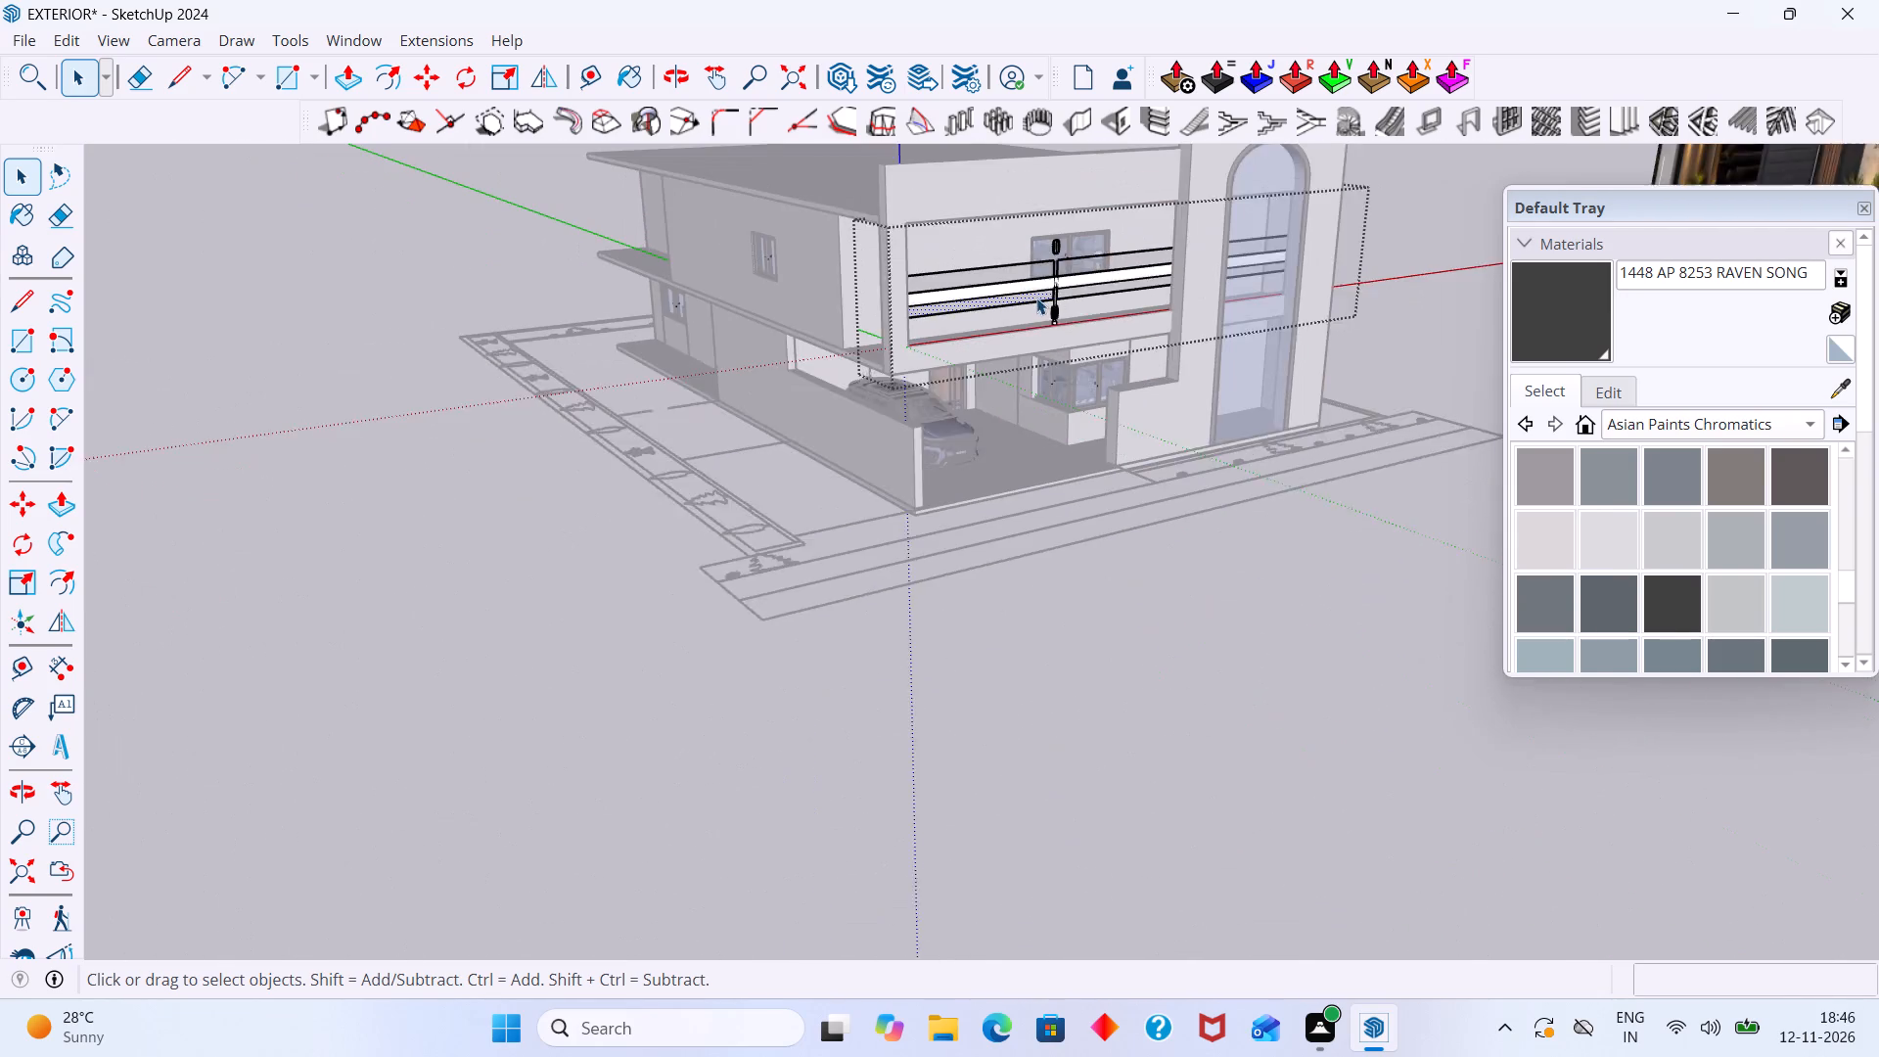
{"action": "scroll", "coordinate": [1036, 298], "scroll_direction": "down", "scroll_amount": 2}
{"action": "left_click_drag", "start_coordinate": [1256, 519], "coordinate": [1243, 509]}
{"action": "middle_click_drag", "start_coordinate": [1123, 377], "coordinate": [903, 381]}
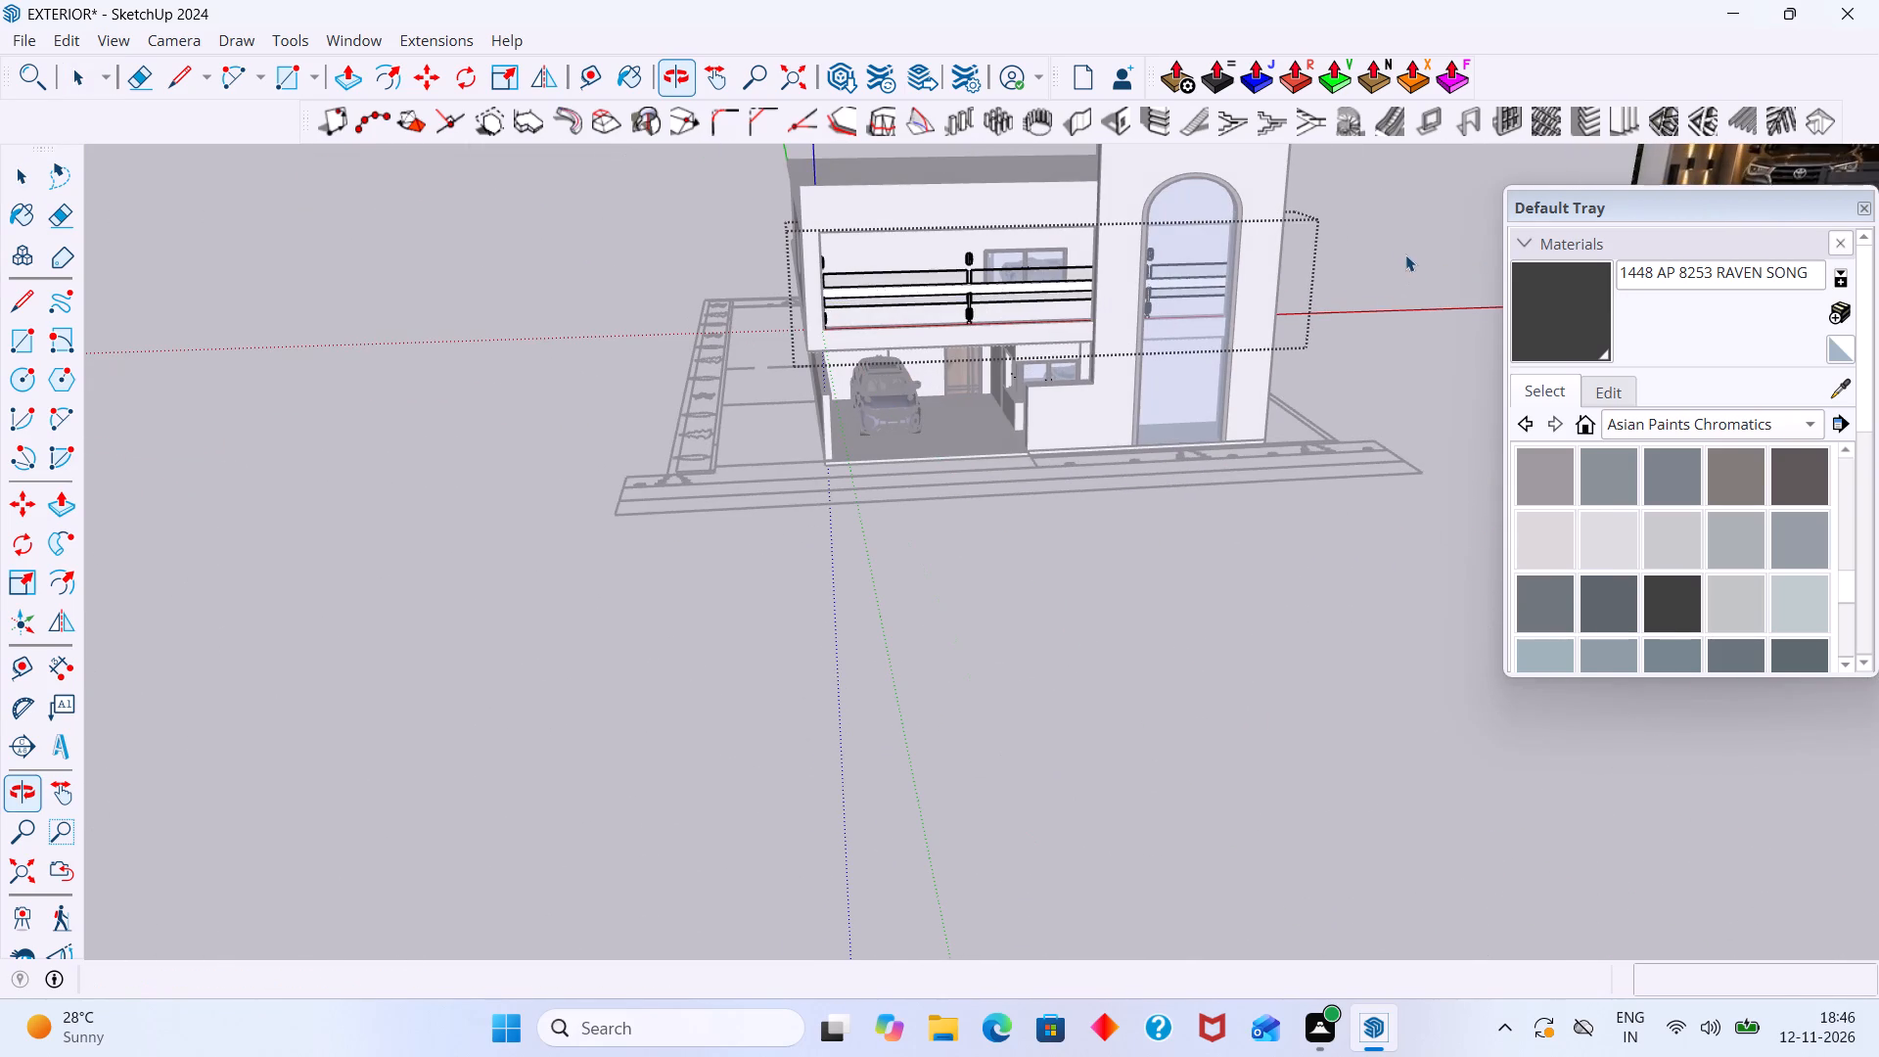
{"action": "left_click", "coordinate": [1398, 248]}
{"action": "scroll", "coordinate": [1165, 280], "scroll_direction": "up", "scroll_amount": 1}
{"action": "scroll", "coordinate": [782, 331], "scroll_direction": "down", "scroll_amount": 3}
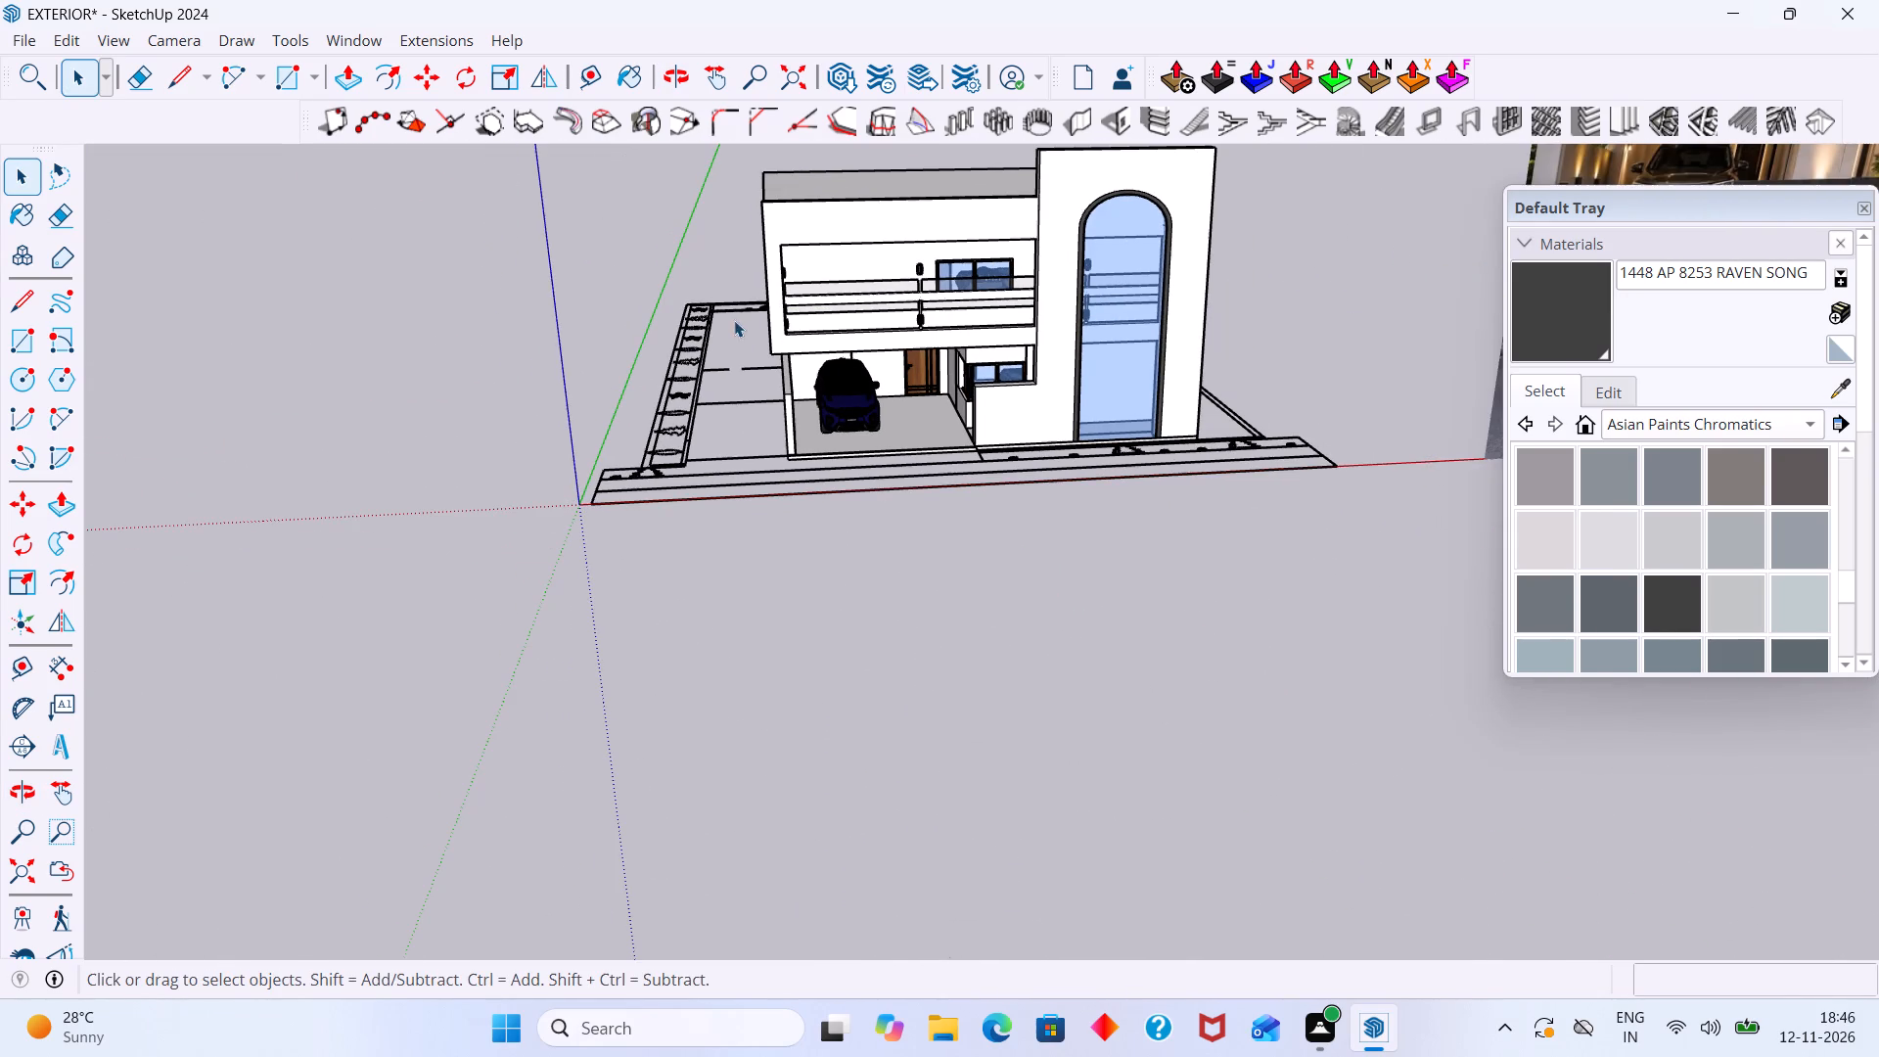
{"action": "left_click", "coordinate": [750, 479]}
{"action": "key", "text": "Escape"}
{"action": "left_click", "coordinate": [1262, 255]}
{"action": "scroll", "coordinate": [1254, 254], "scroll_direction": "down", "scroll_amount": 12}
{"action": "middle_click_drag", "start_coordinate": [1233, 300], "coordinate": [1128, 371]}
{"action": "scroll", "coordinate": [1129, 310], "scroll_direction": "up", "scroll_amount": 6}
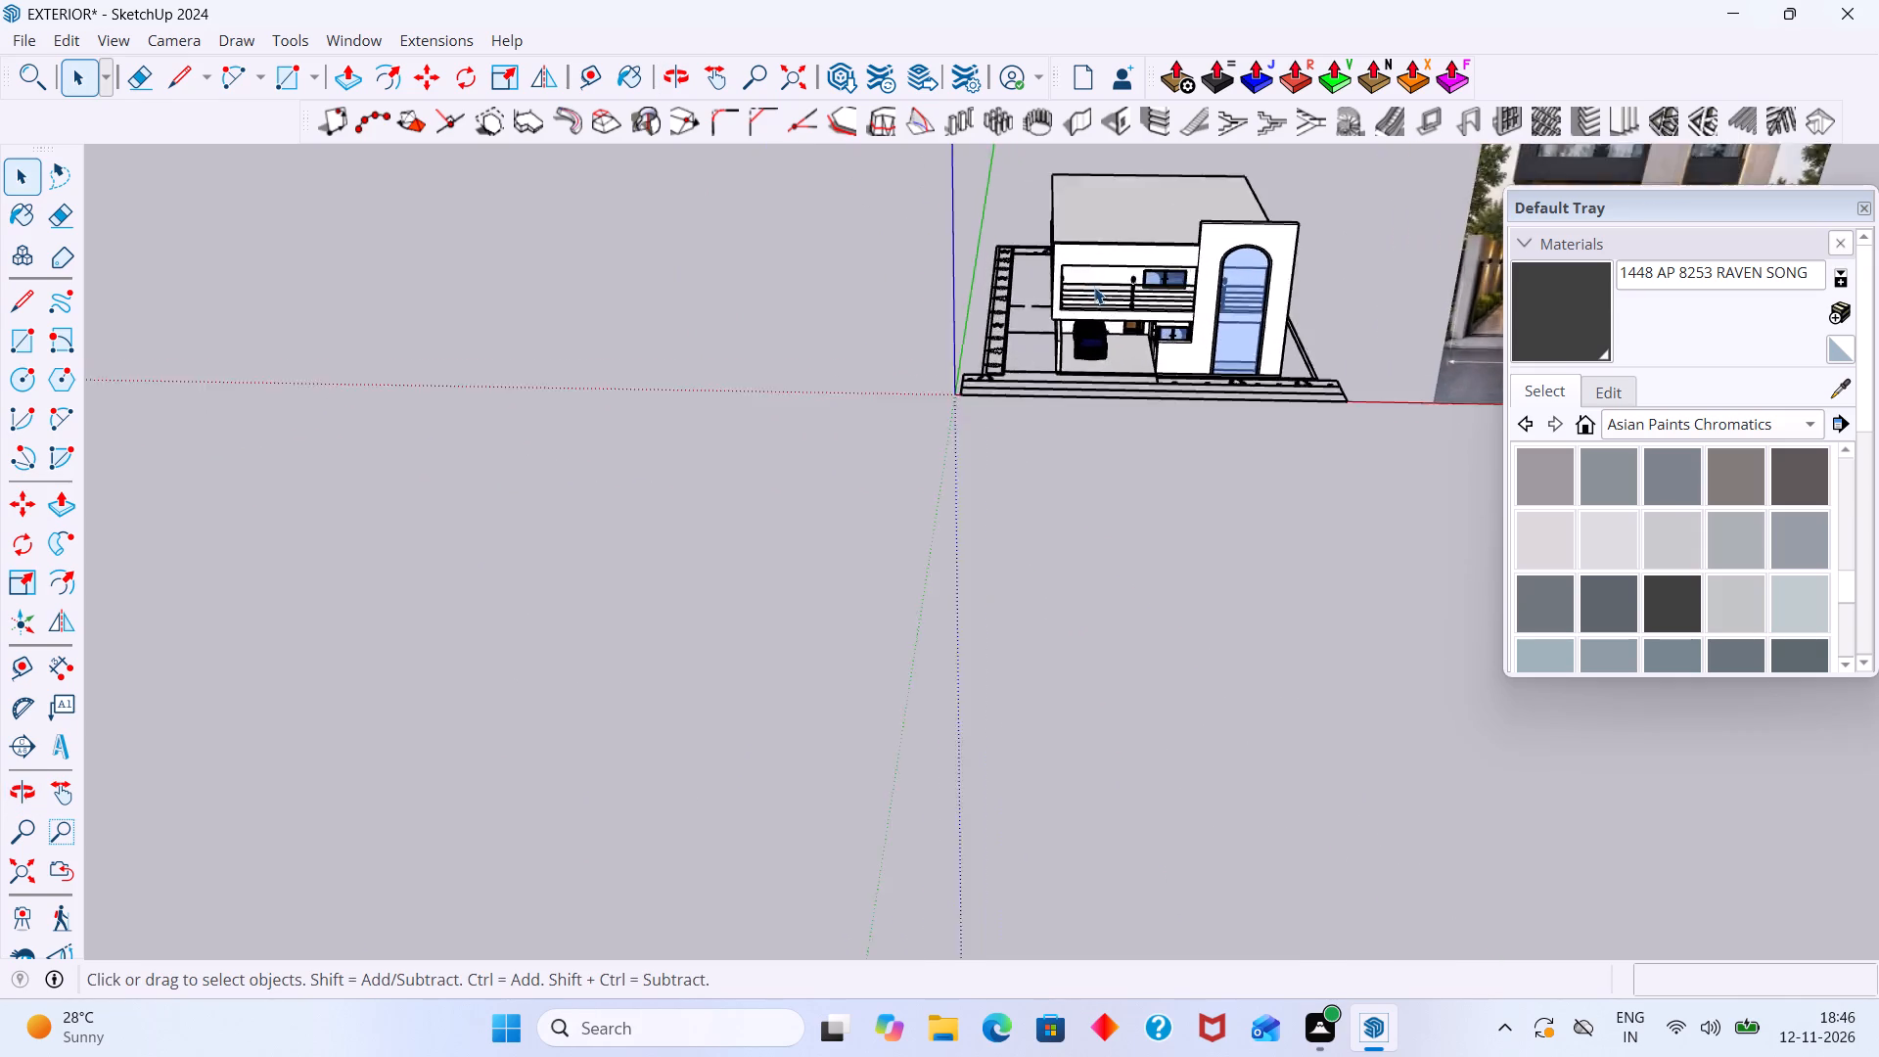
Inside the balcony railing group, paint the upper panel above the carport car with Translucent Glass Blue from the Glass and Mirrors collection.
{"action": "scroll", "coordinate": [1094, 287], "scroll_direction": "up", "scroll_amount": 16}
{"action": "double_click", "coordinate": [1081, 284]}
{"action": "left_click", "coordinate": [1090, 300]}
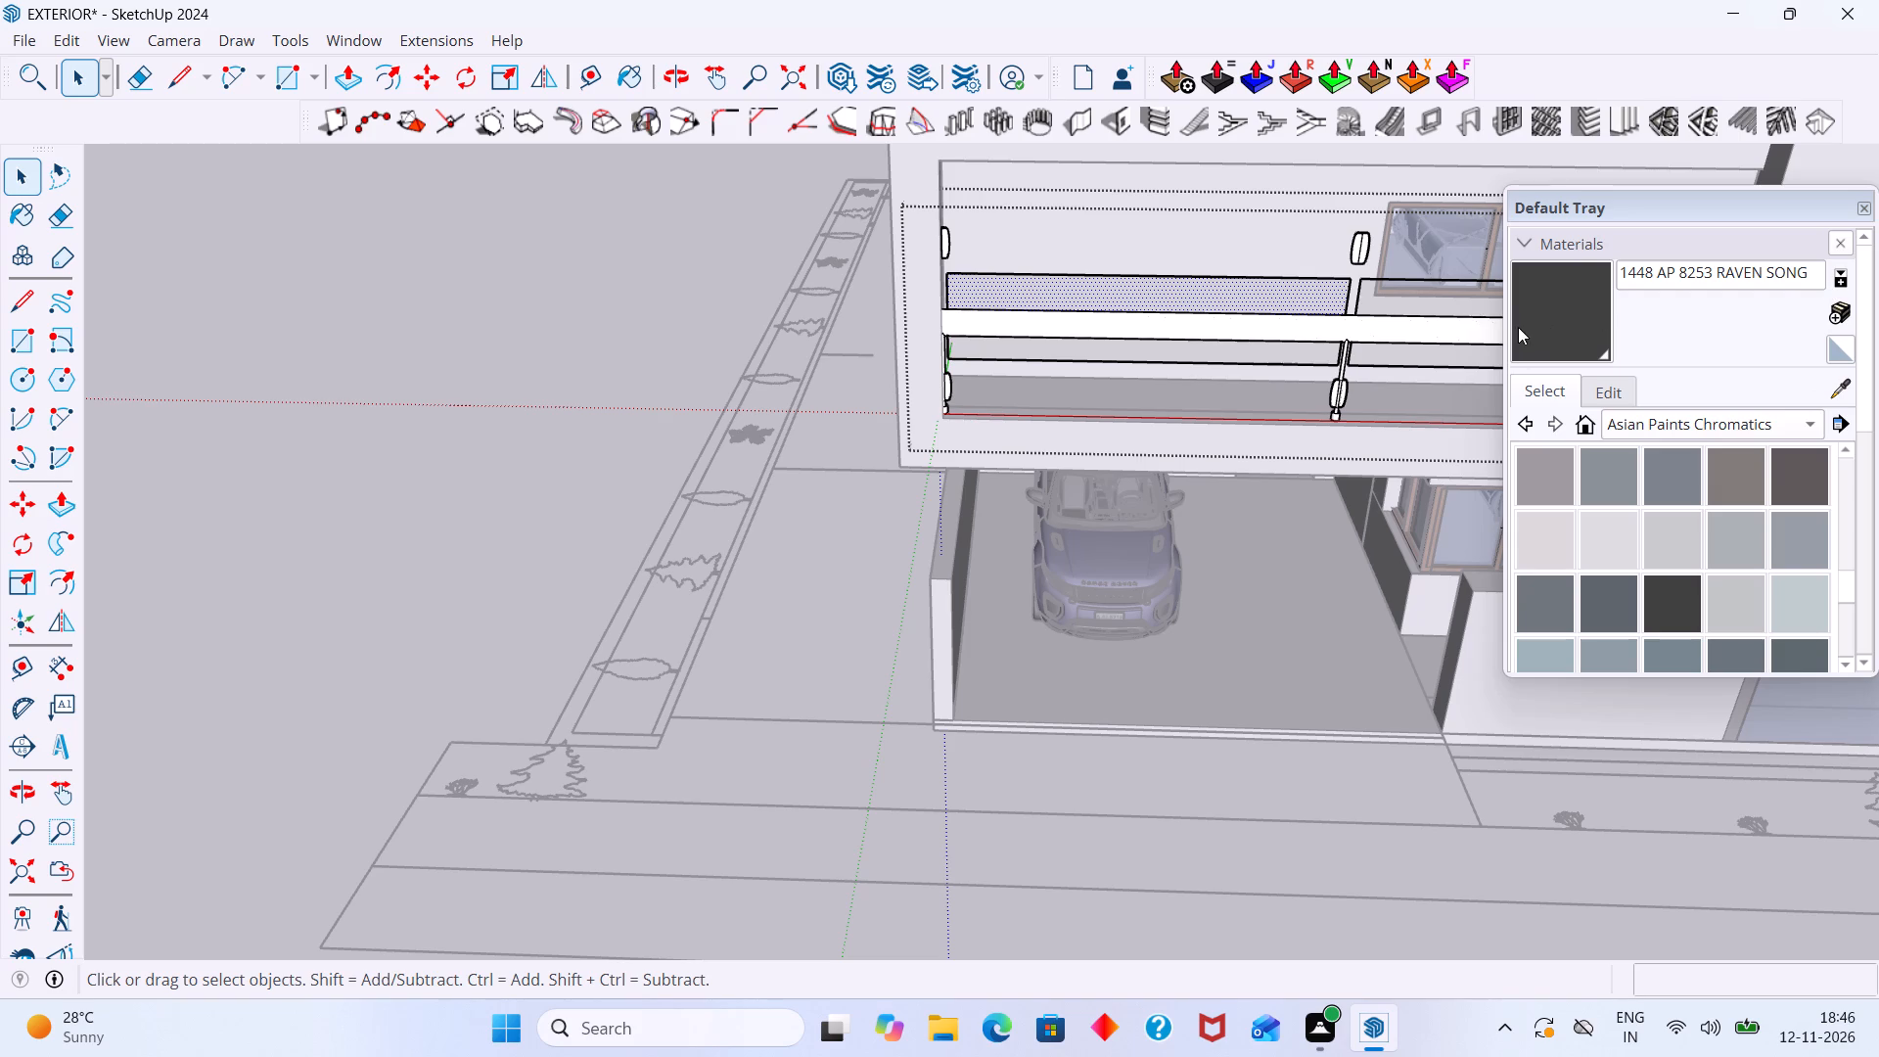
{"action": "left_click", "coordinate": [1523, 241]}
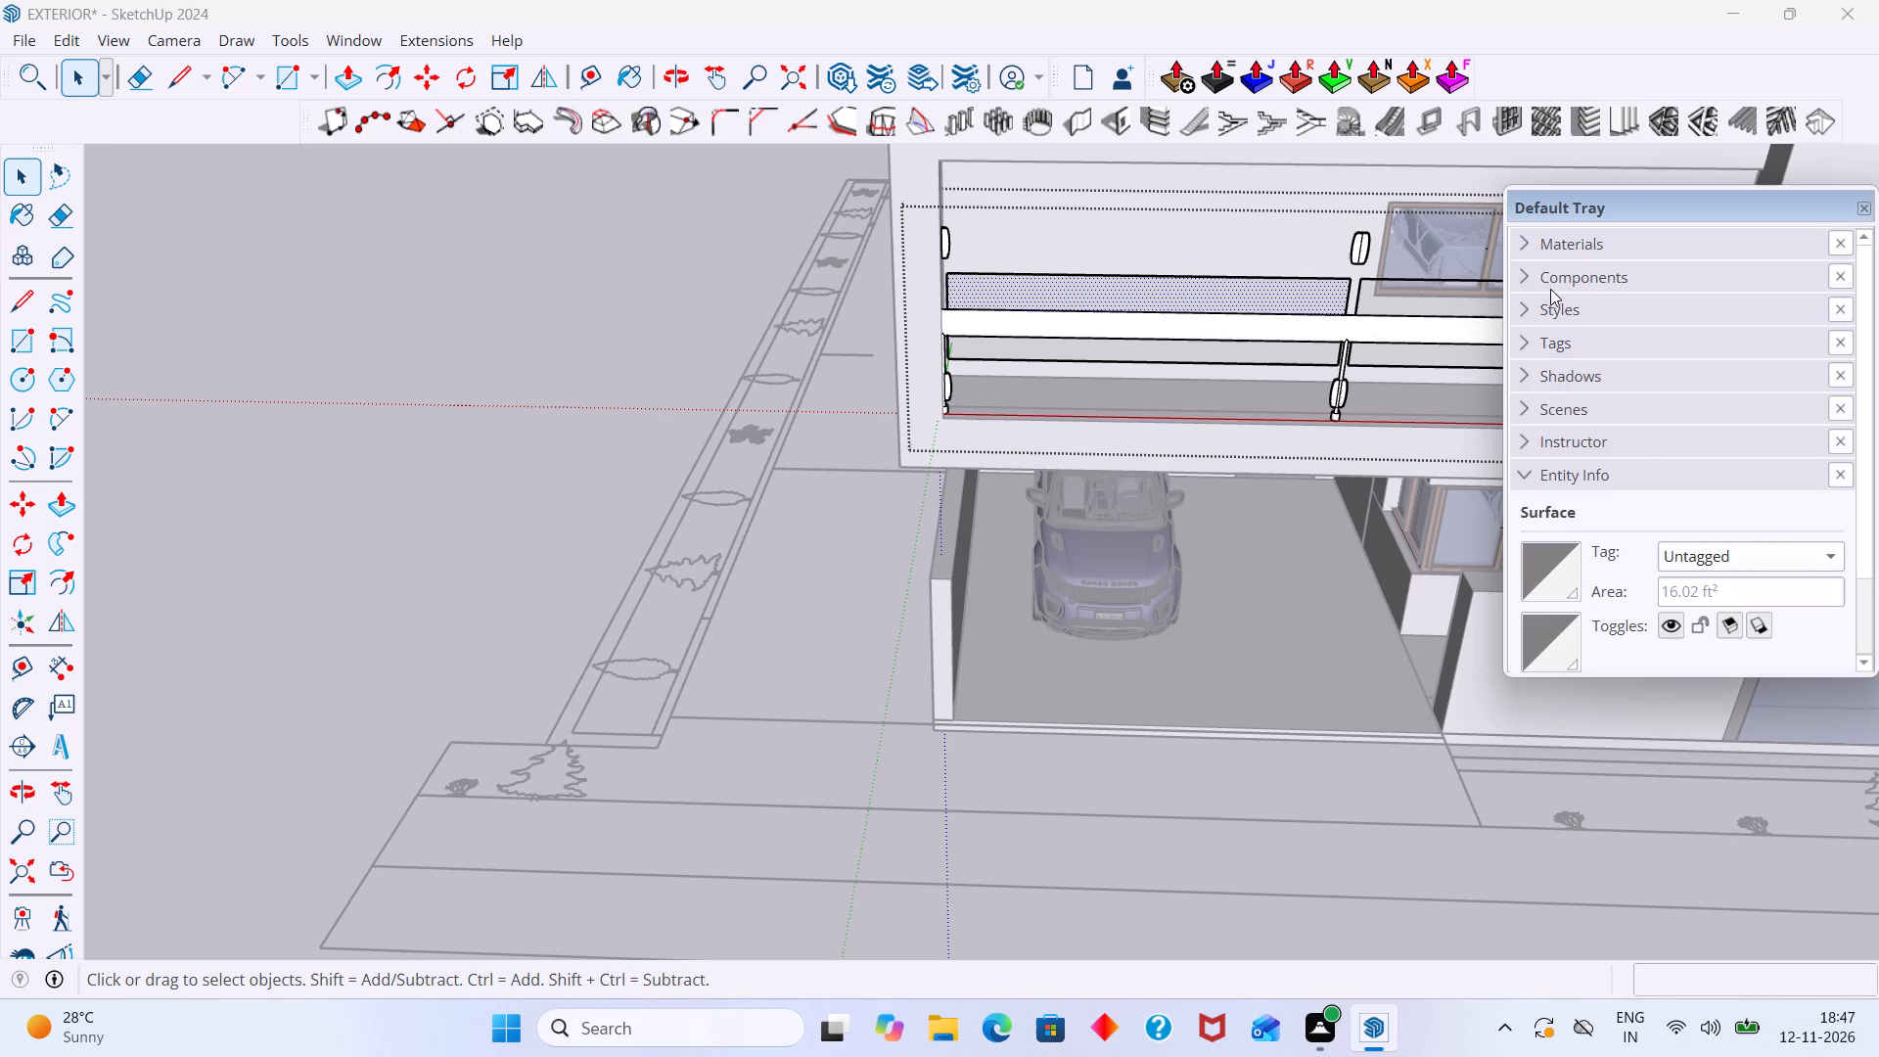
{"action": "left_click", "coordinate": [1553, 239]}
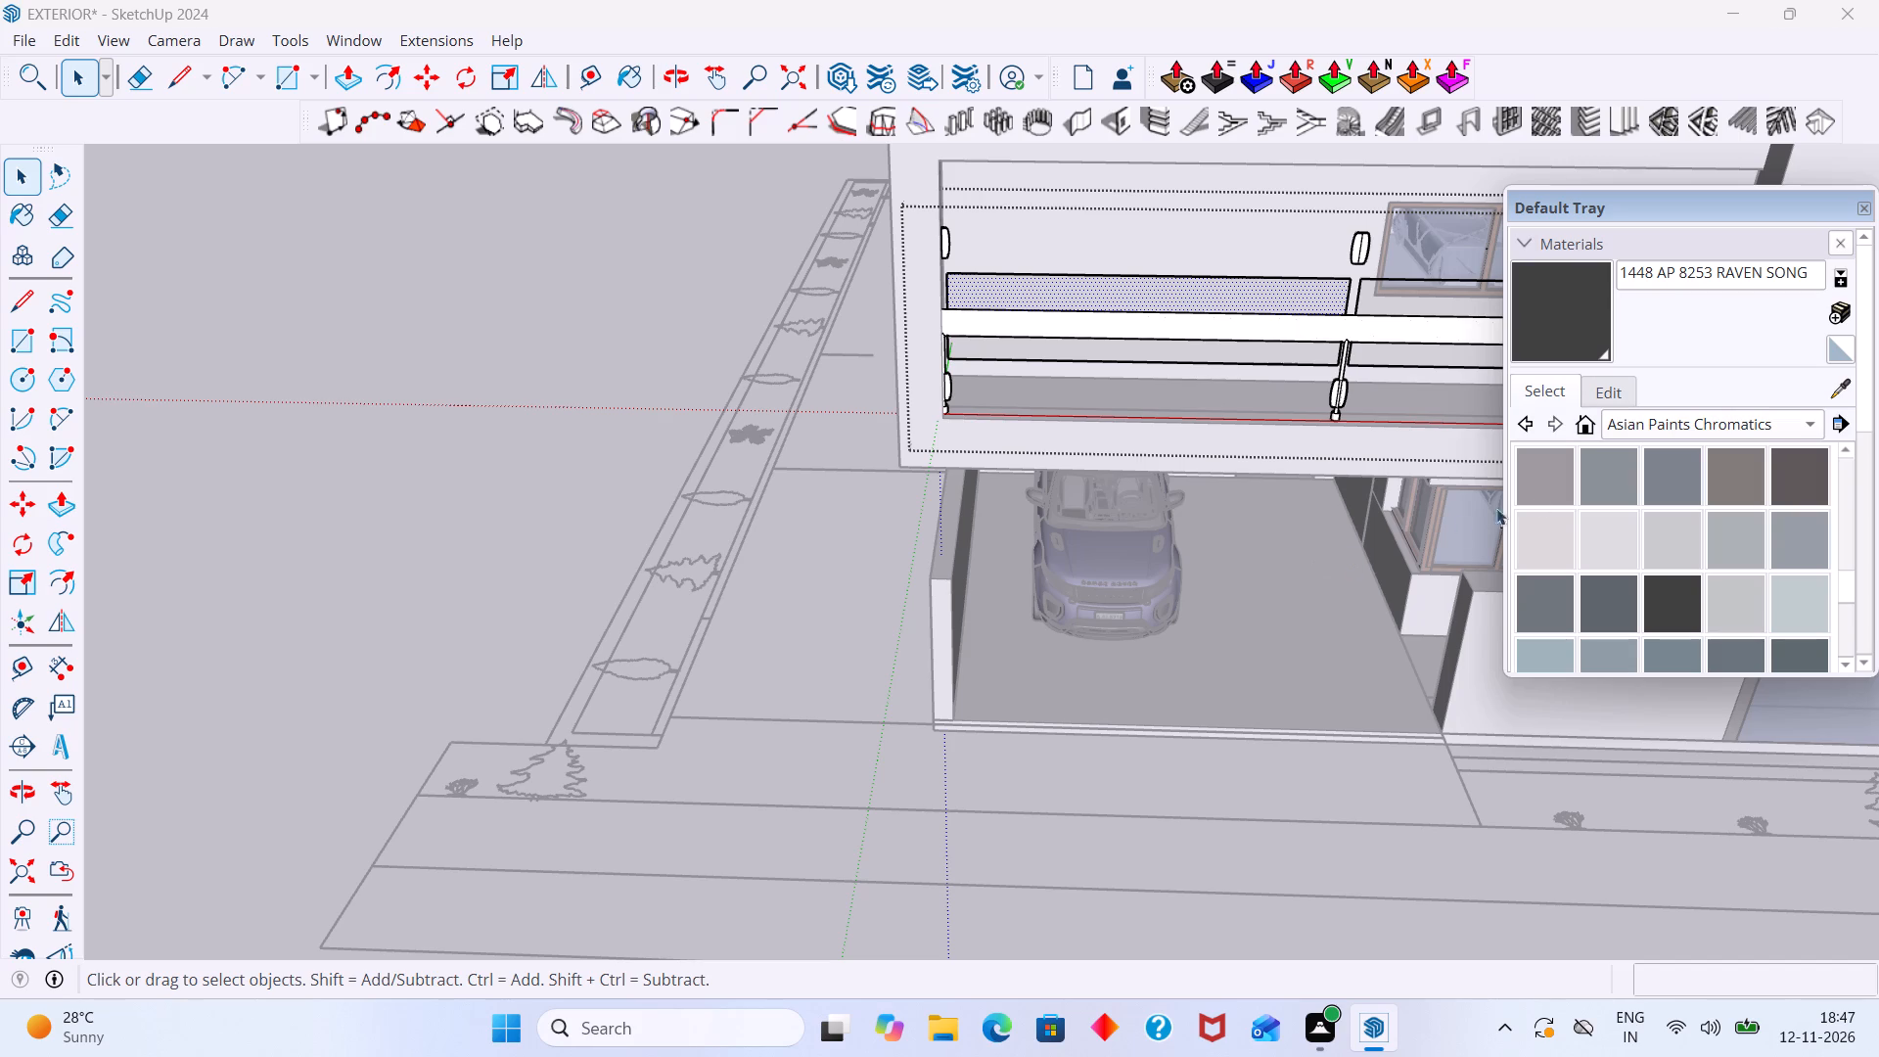
{"action": "left_click", "coordinate": [1814, 416]}
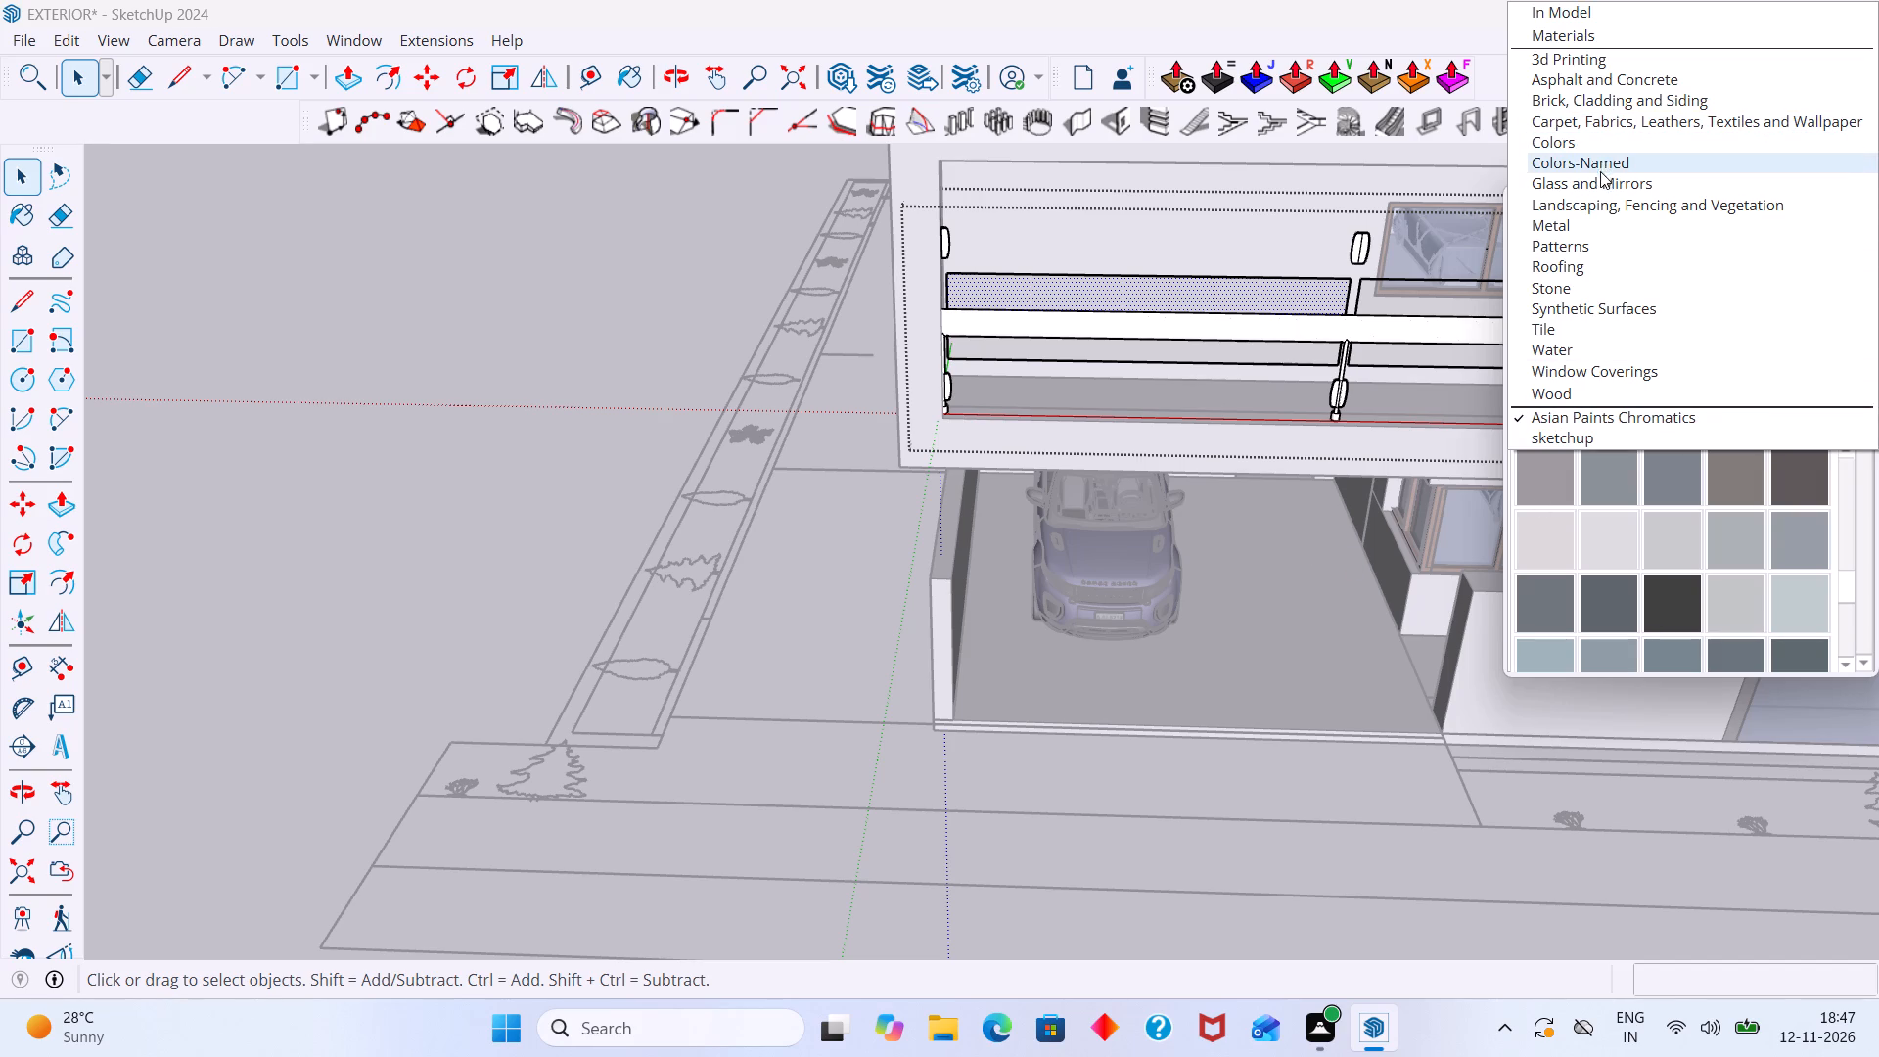
{"action": "left_click", "coordinate": [1600, 182]}
{"action": "left_click", "coordinate": [1720, 487]}
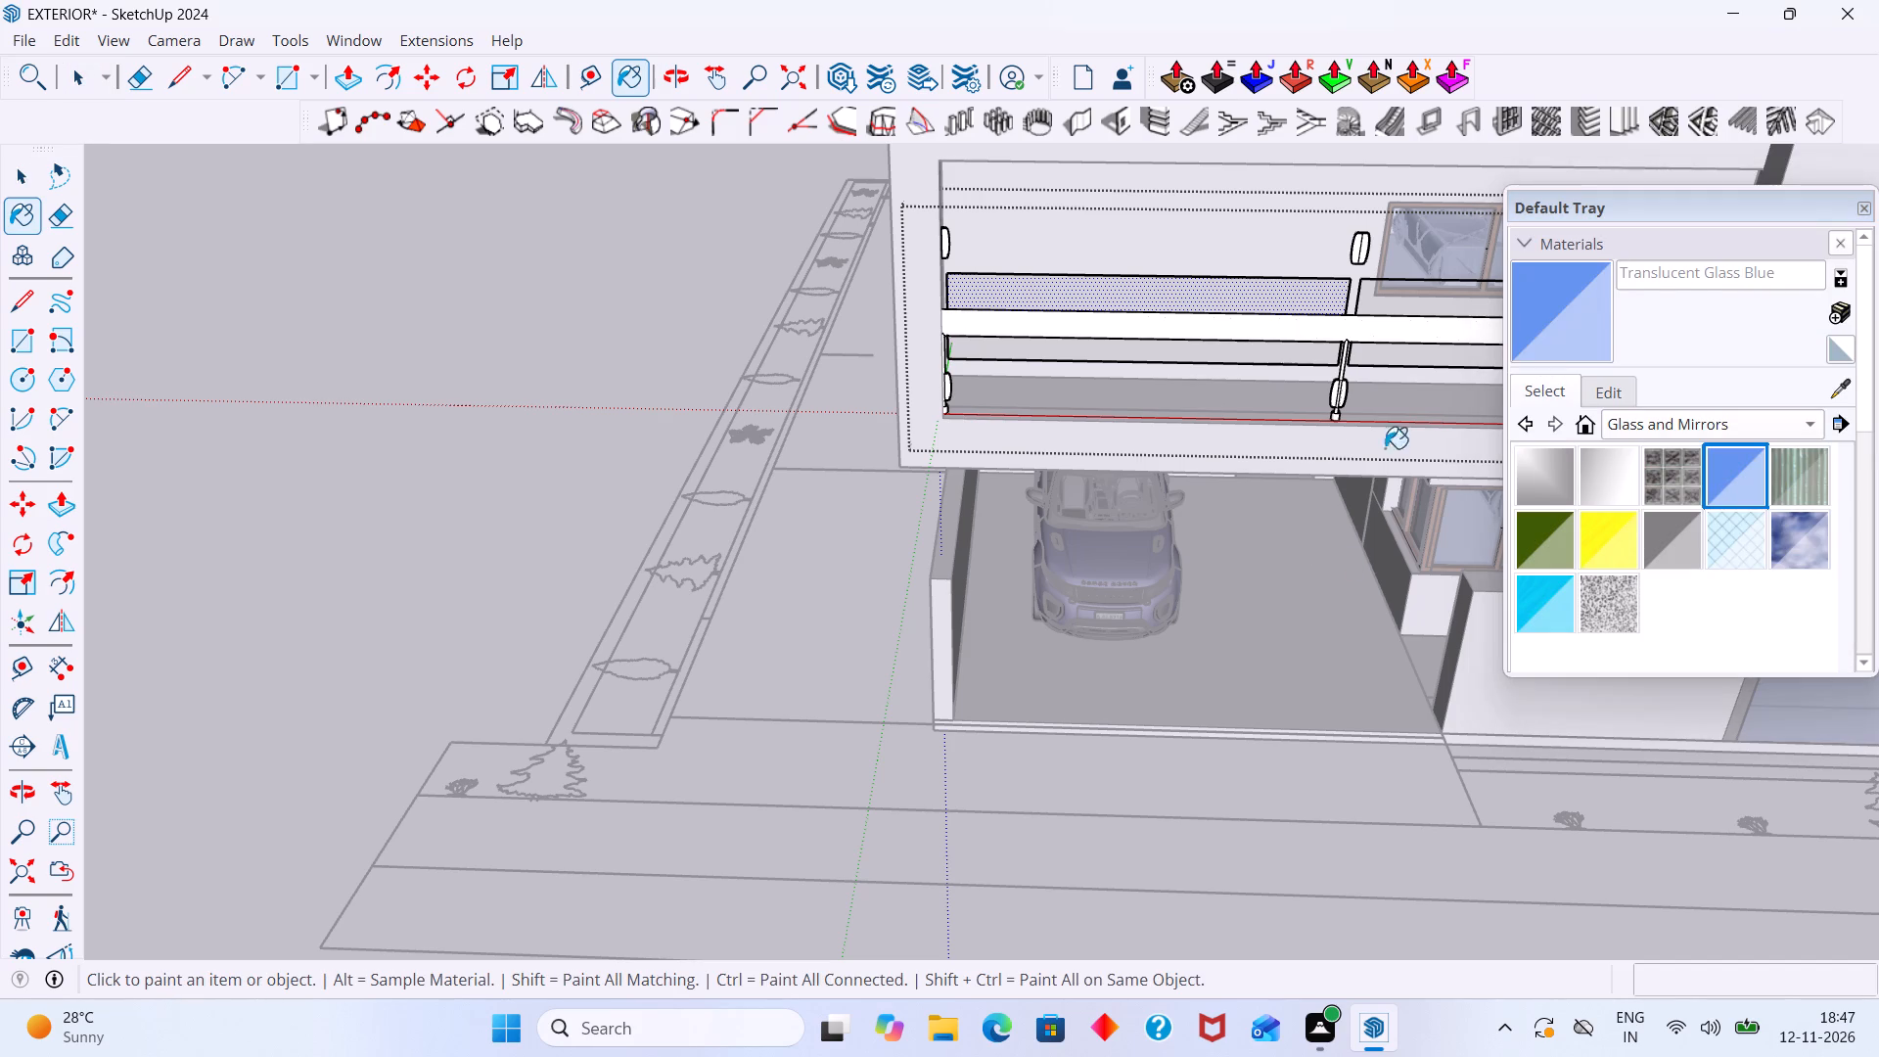
{"action": "scroll", "coordinate": [1119, 338], "scroll_direction": "up", "scroll_amount": 6}
{"action": "left_click", "coordinate": [1169, 285]}
{"action": "scroll", "coordinate": [1185, 374], "scroll_direction": "up", "scroll_amount": 5}
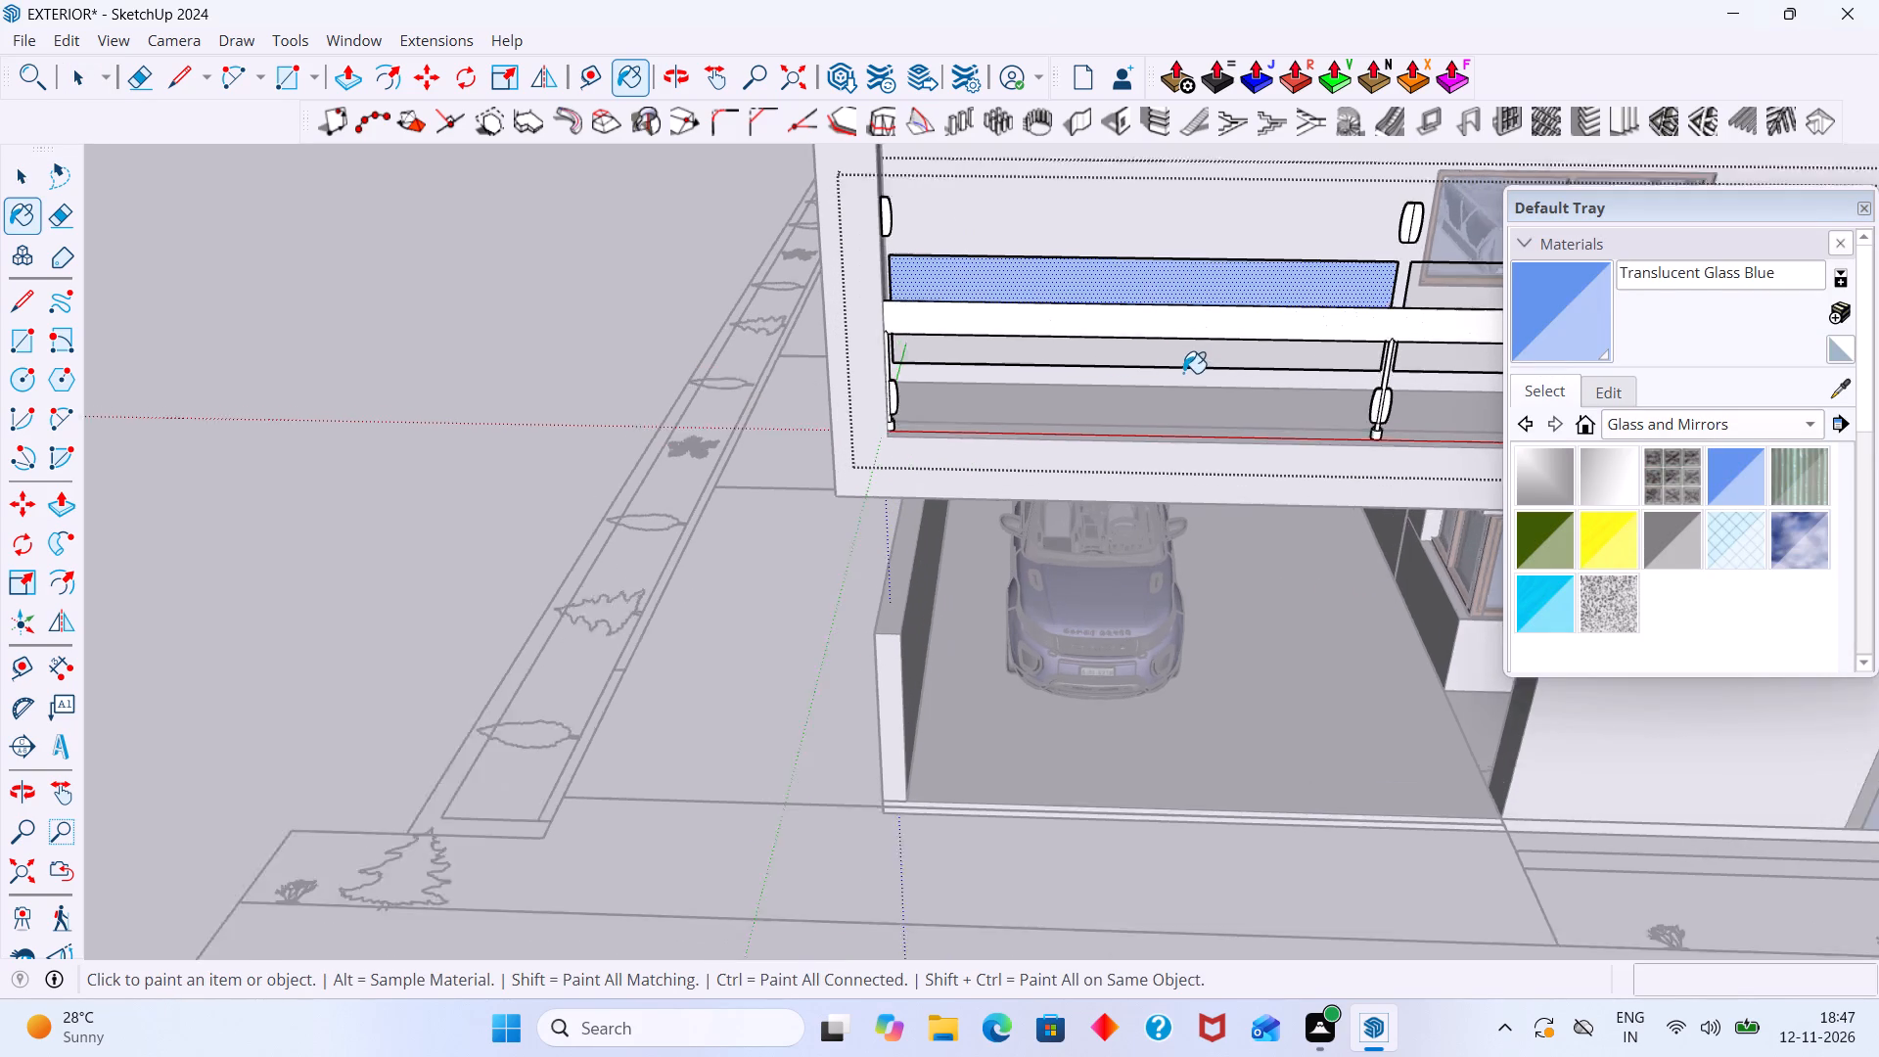
Paint the lower panel above the carport car and both panels of the neighbouring bay Translucent Glass Blue, closing the railing group.
{"action": "middle_click_drag", "start_coordinate": [1183, 364], "coordinate": [1181, 312]}
{"action": "scroll", "coordinate": [1203, 296], "scroll_direction": "up", "scroll_amount": 3}
{"action": "left_click", "coordinate": [1219, 238]}
{"action": "scroll", "coordinate": [1221, 243], "scroll_direction": "down", "scroll_amount": 3}
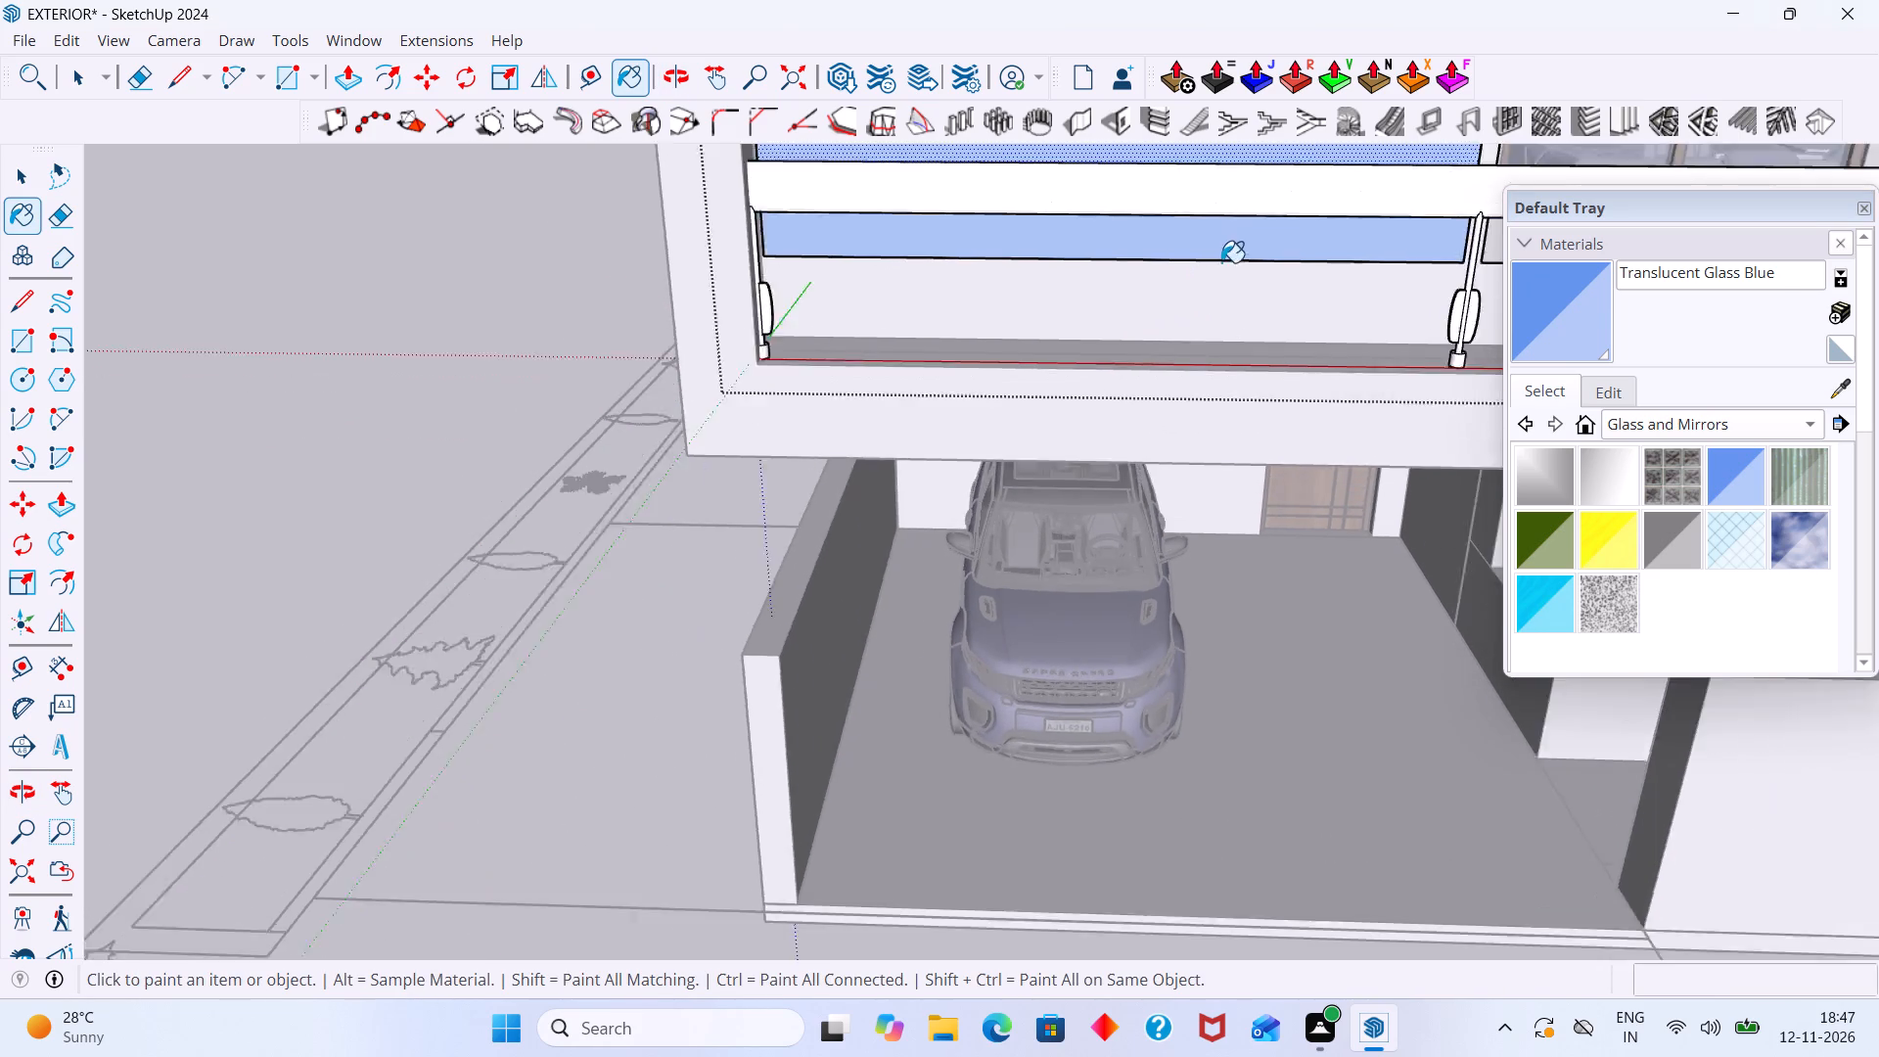
{"action": "scroll", "coordinate": [1221, 262], "scroll_direction": "down", "scroll_amount": 10}
{"action": "middle_click_drag", "start_coordinate": [1204, 280], "coordinate": [797, 374], "text": "shift"}
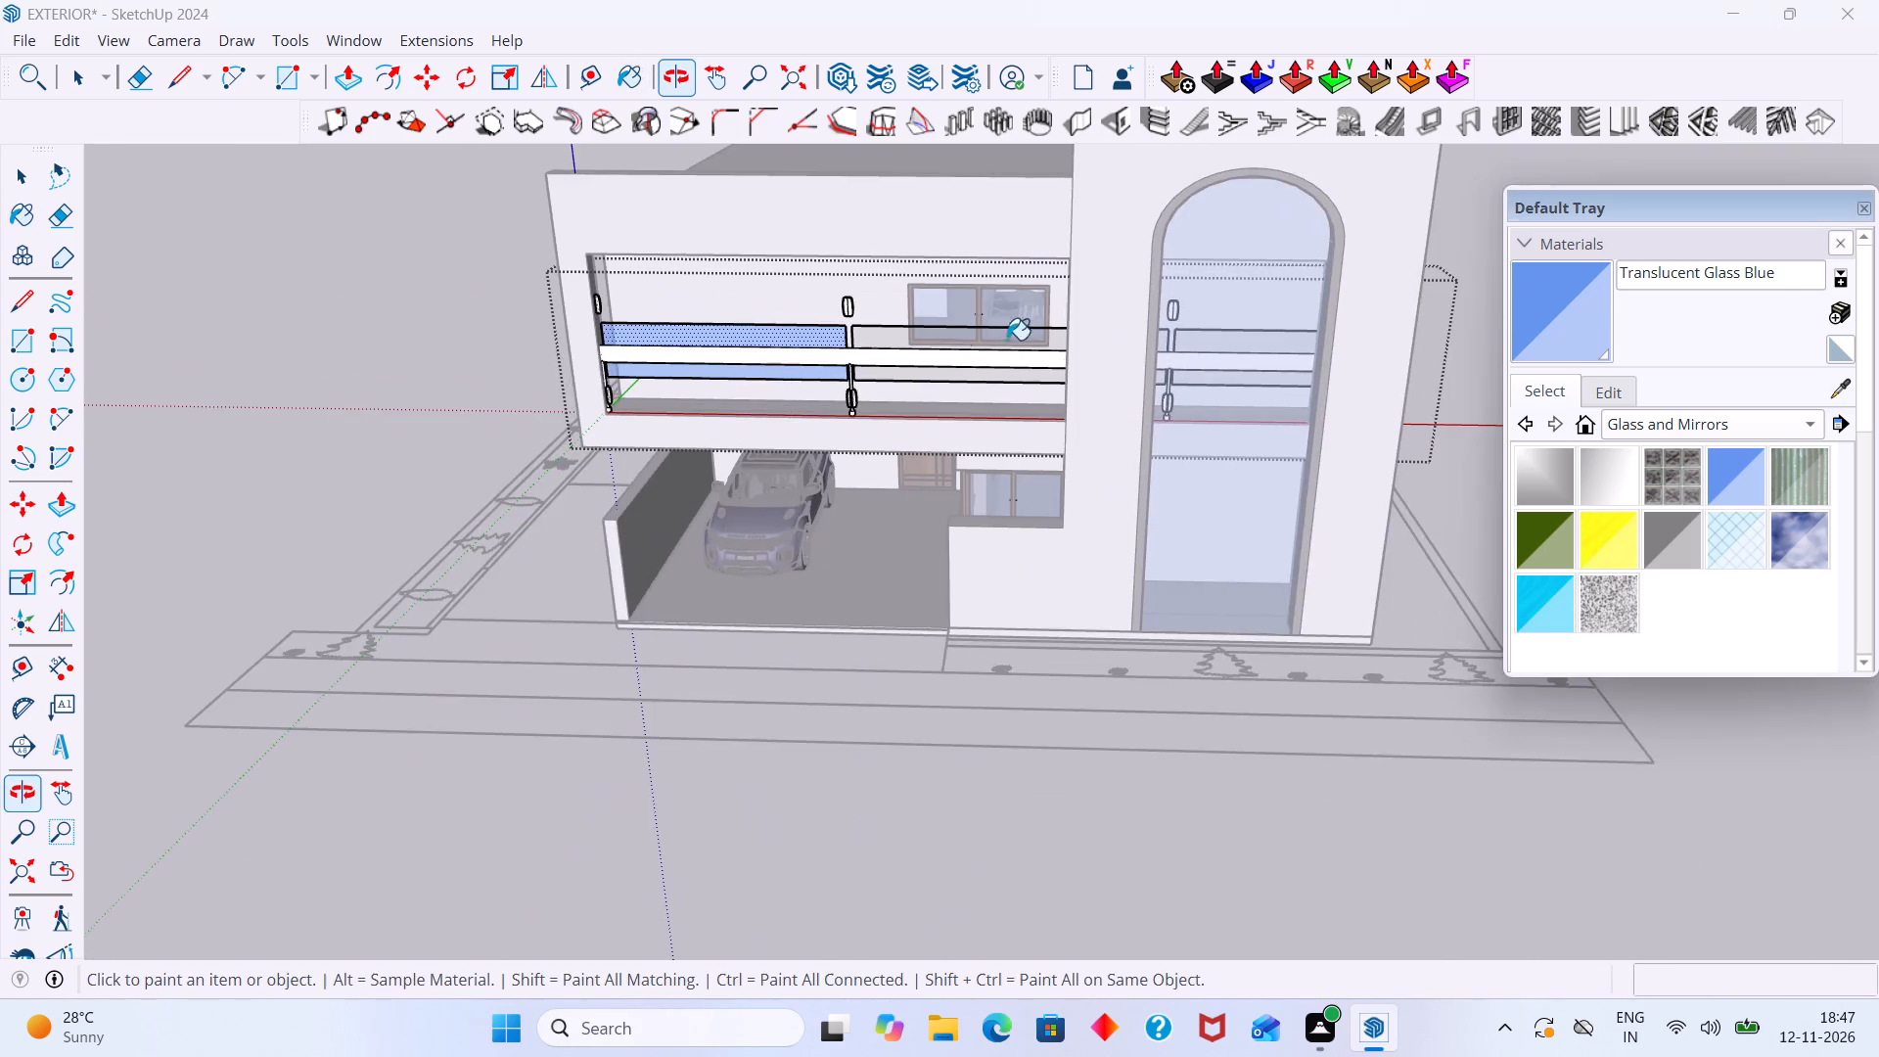
{"action": "scroll", "coordinate": [1010, 333], "scroll_direction": "up", "scroll_amount": 5}
{"action": "left_click", "coordinate": [981, 333]}
{"action": "scroll", "coordinate": [989, 392], "scroll_direction": "up", "scroll_amount": 7}
{"action": "left_click", "coordinate": [979, 404]}
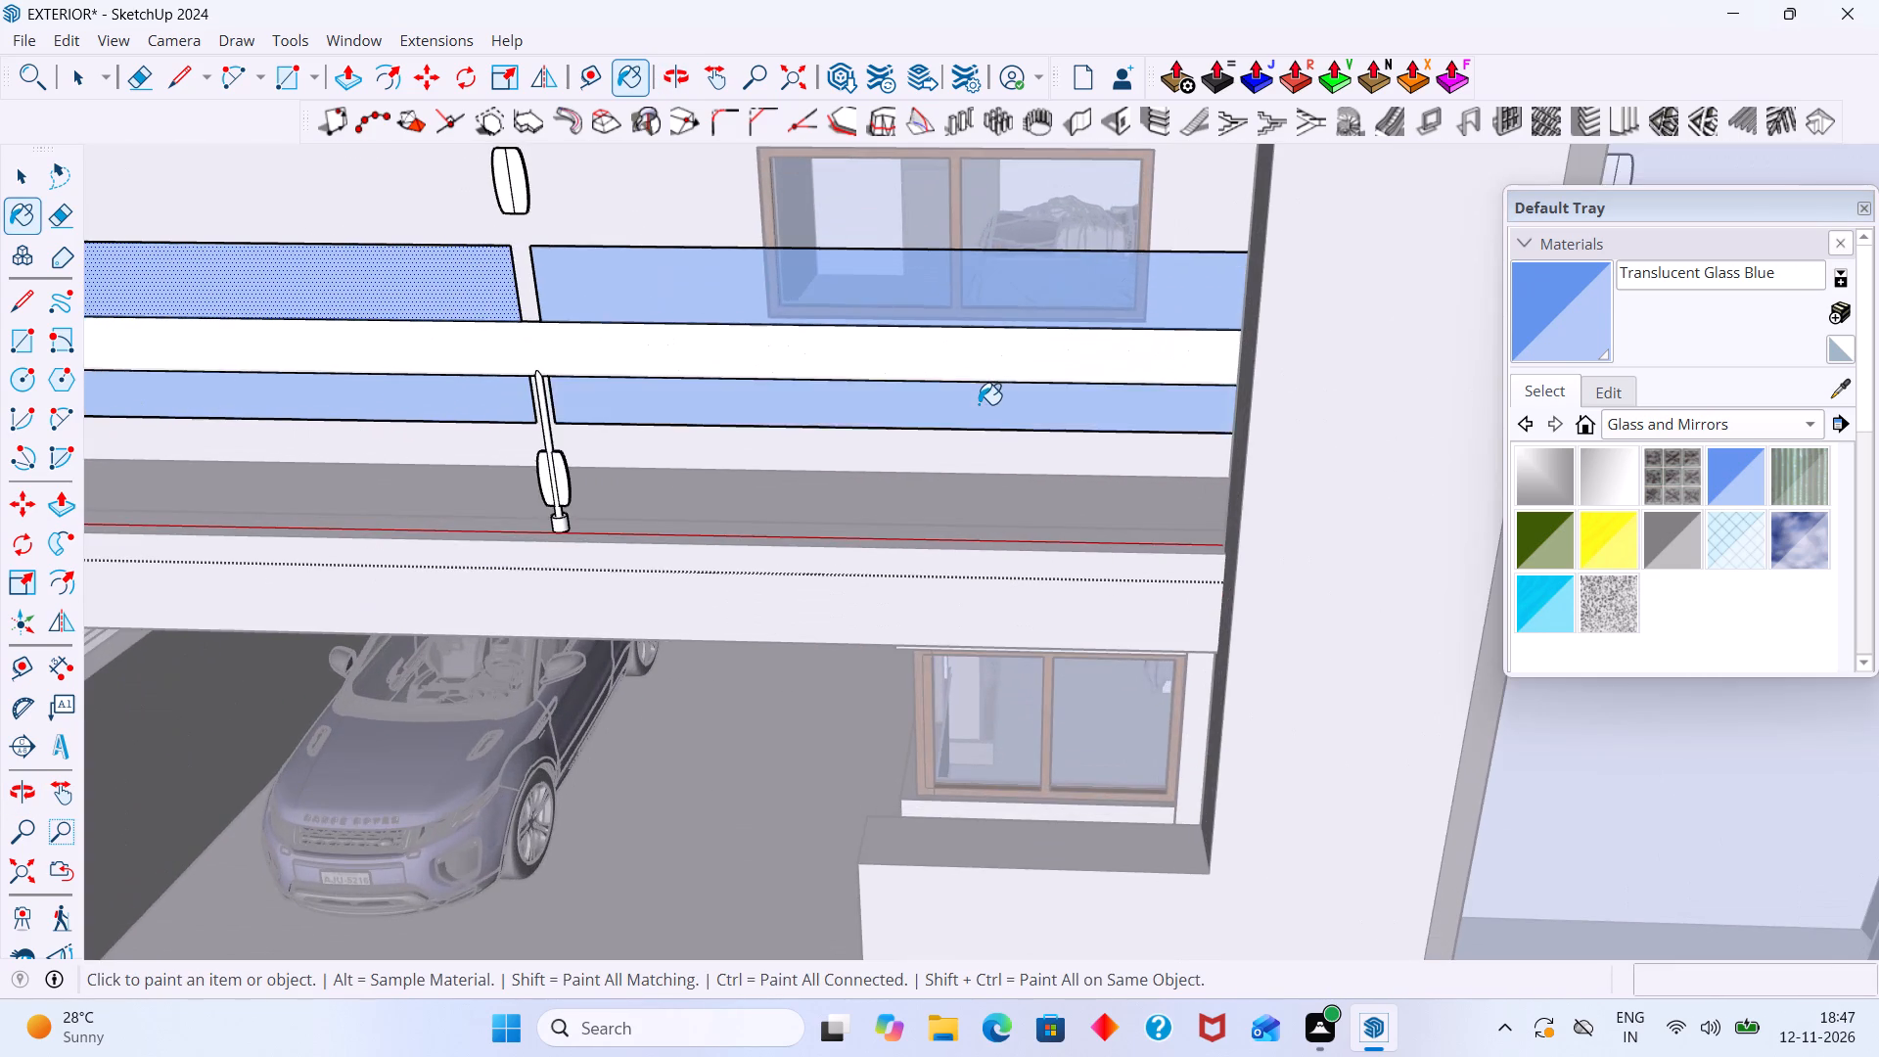
{"action": "scroll", "coordinate": [977, 405], "scroll_direction": "down", "scroll_amount": 10}
{"action": "scroll", "coordinate": [1263, 351], "scroll_direction": "up", "scroll_amount": 2}
{"action": "key", "text": "space"}
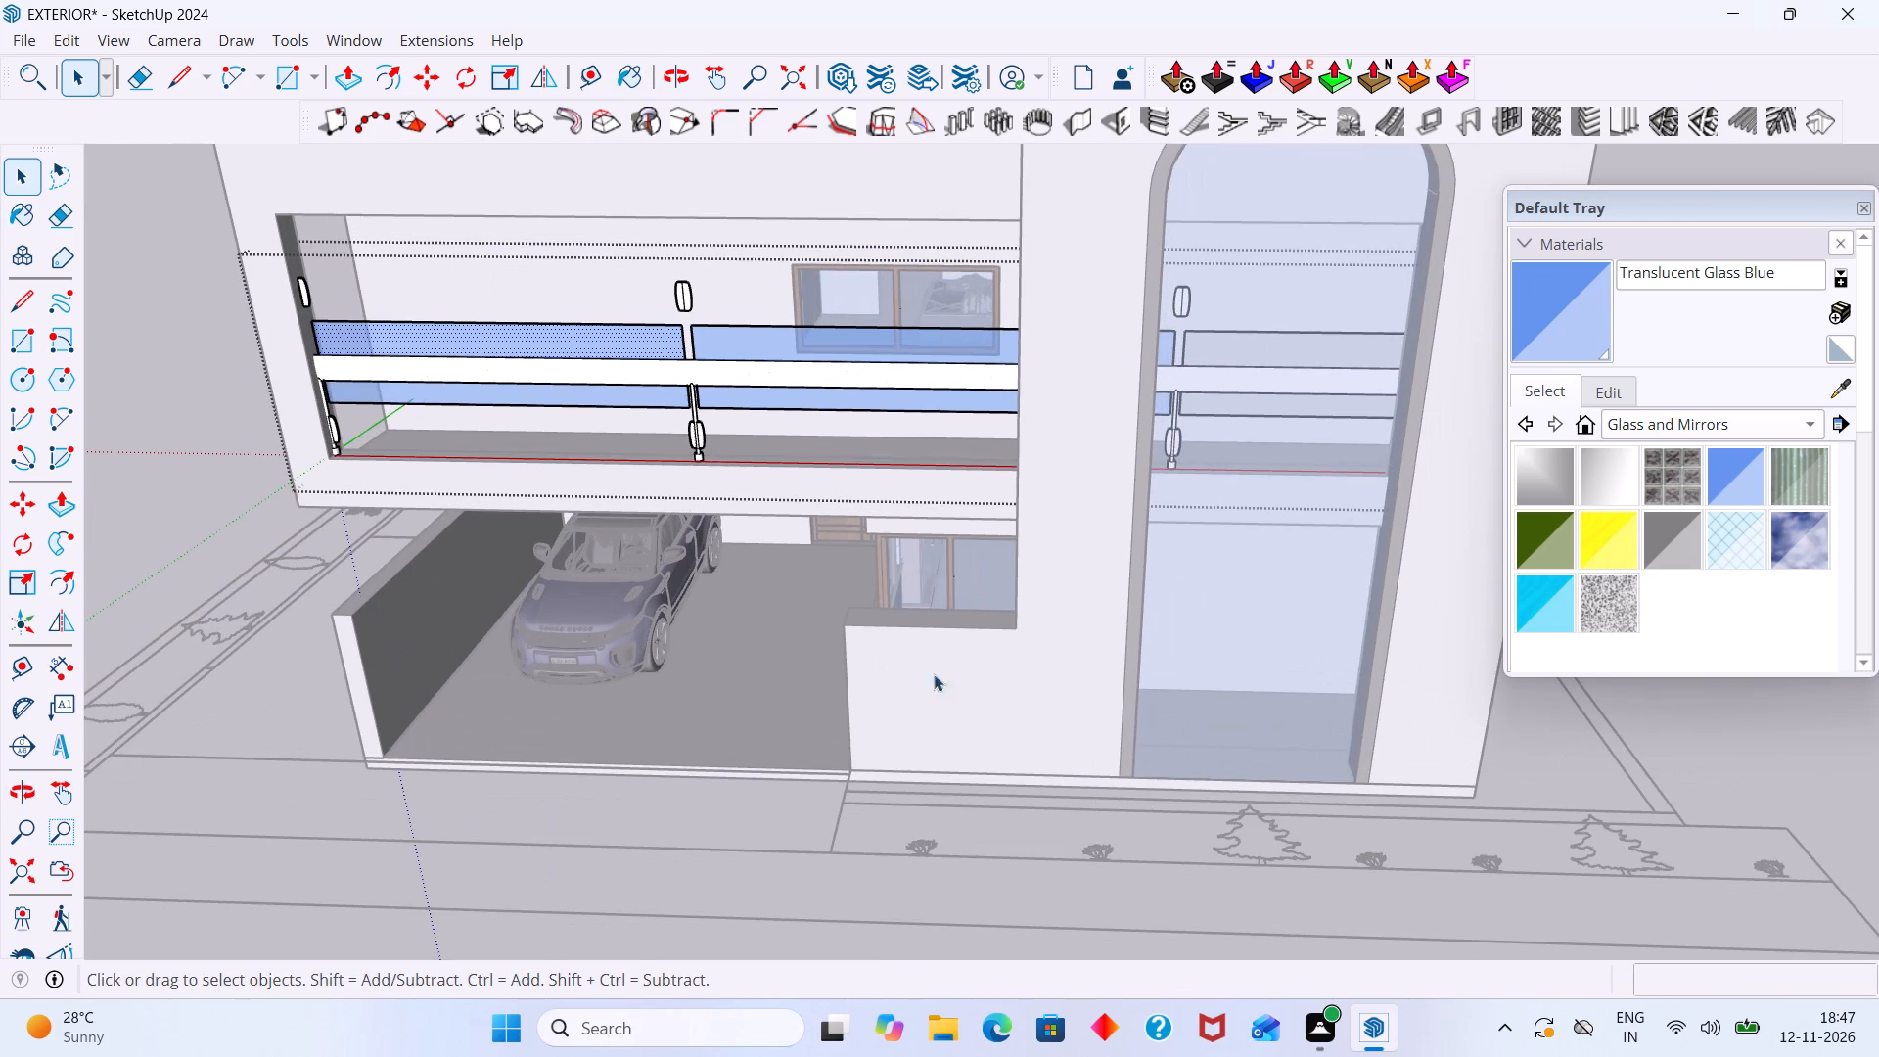
{"action": "left_click", "coordinate": [666, 836]}
{"action": "scroll", "coordinate": [663, 789], "scroll_direction": "down", "scroll_amount": 12}
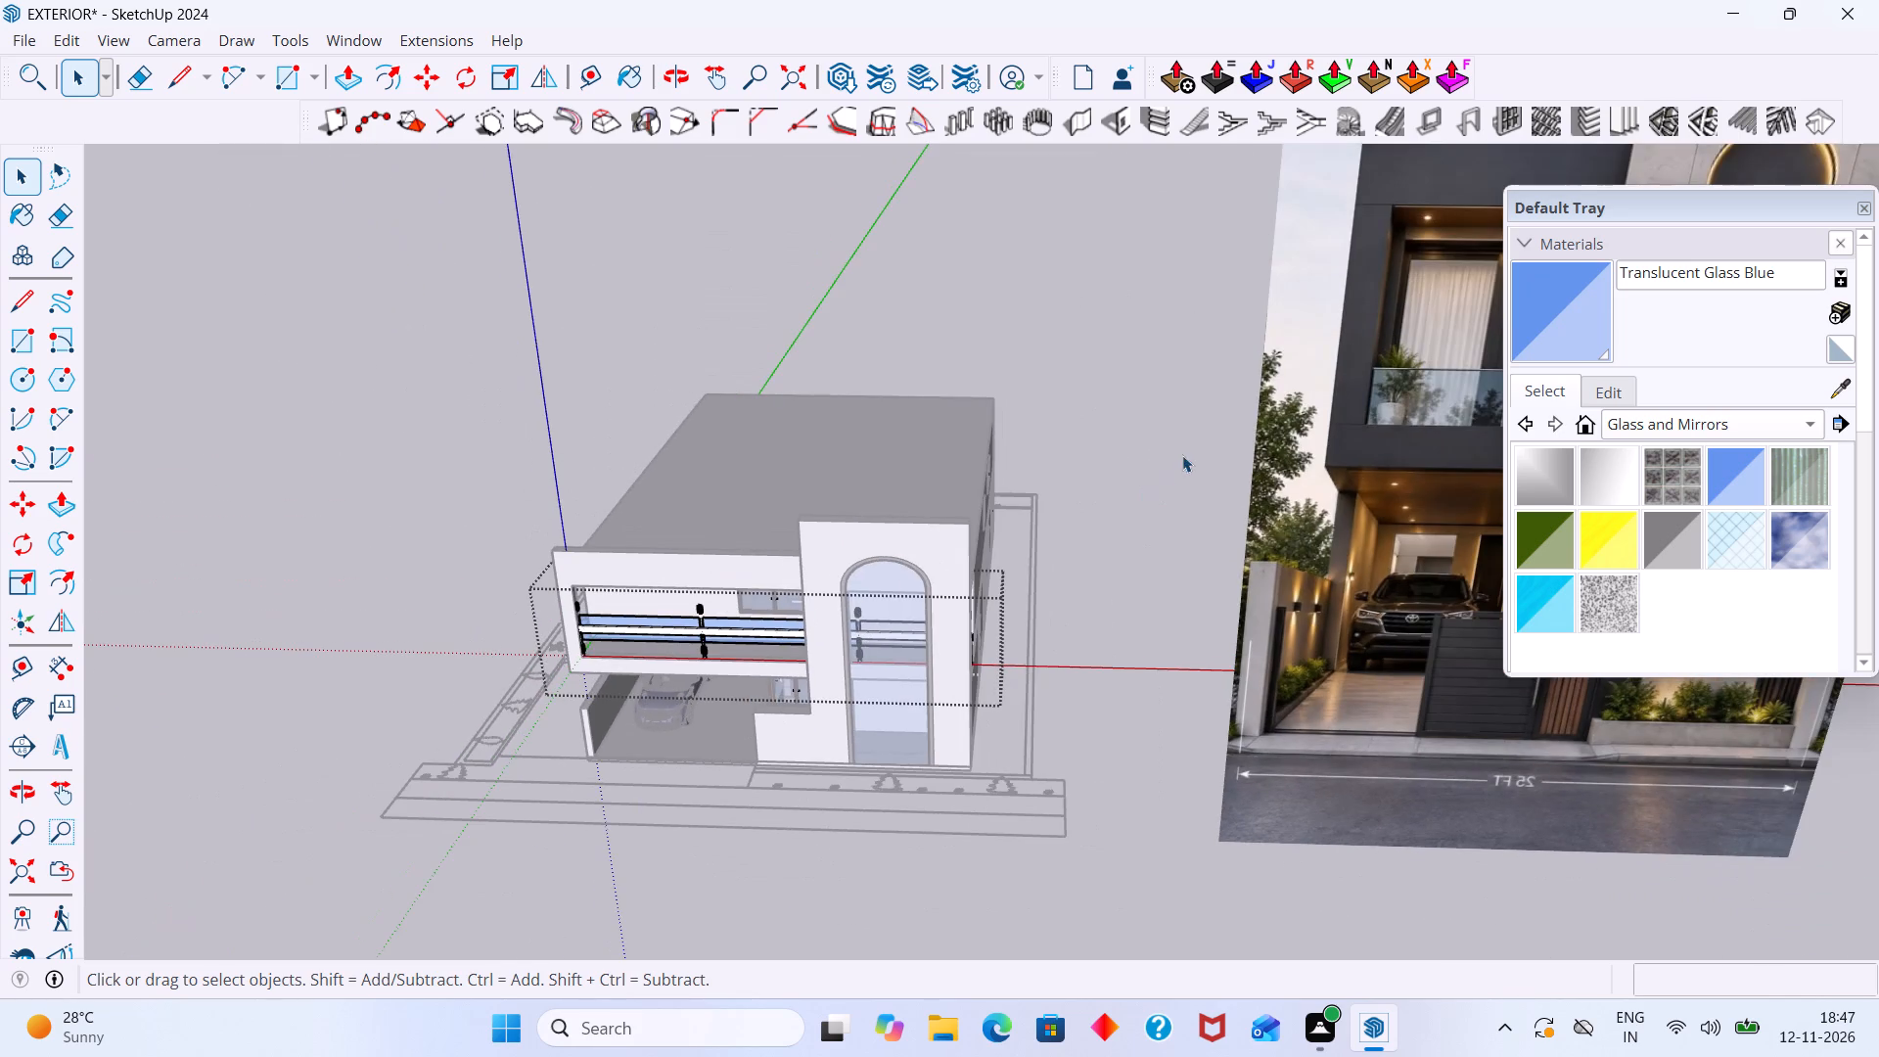
{"action": "left_click", "coordinate": [1182, 455]}
Examine the railing from inside the first-floor balcony, checking the inner faces of its panels.
{"action": "scroll", "coordinate": [963, 567], "scroll_direction": "up", "scroll_amount": 6}
{"action": "middle_click_drag", "start_coordinate": [840, 661], "coordinate": [1313, 633]}
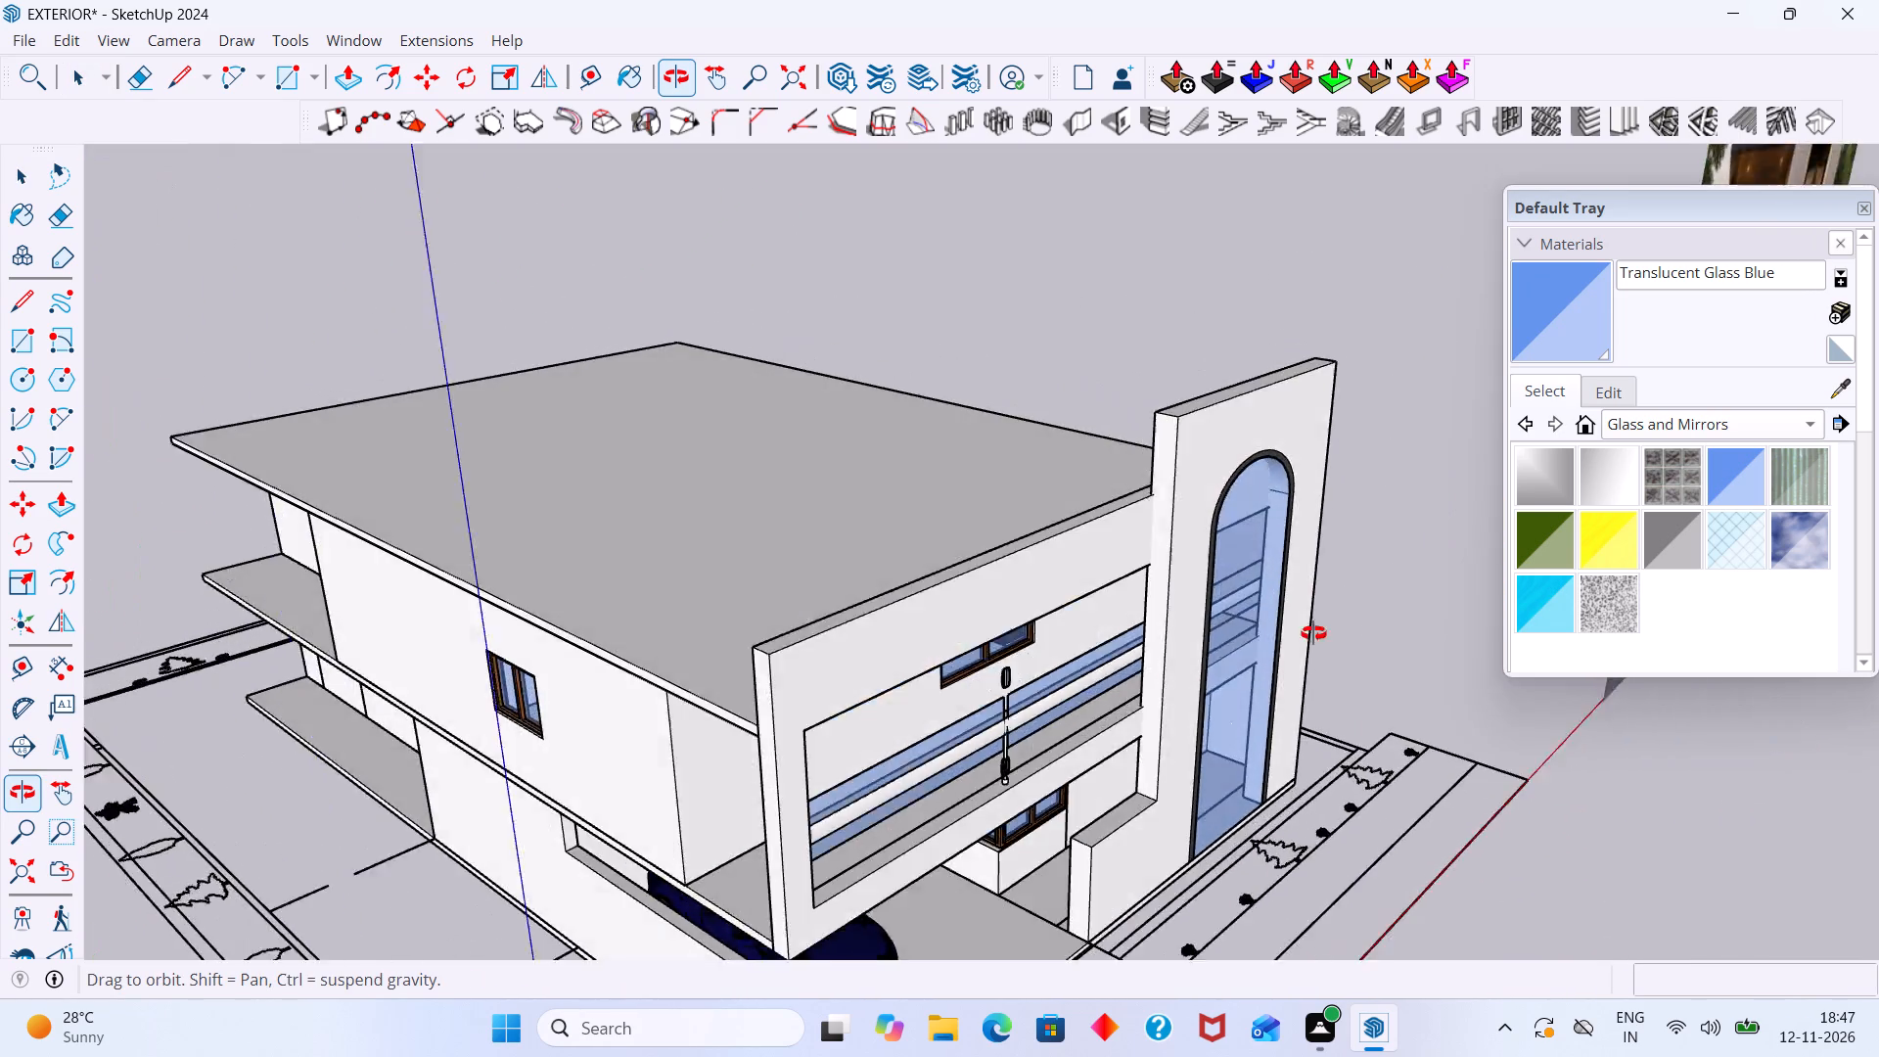
{"action": "middle_click_drag", "start_coordinate": [1313, 633], "coordinate": [1589, 463]}
{"action": "scroll", "coordinate": [1365, 497], "scroll_direction": "up", "scroll_amount": 9}
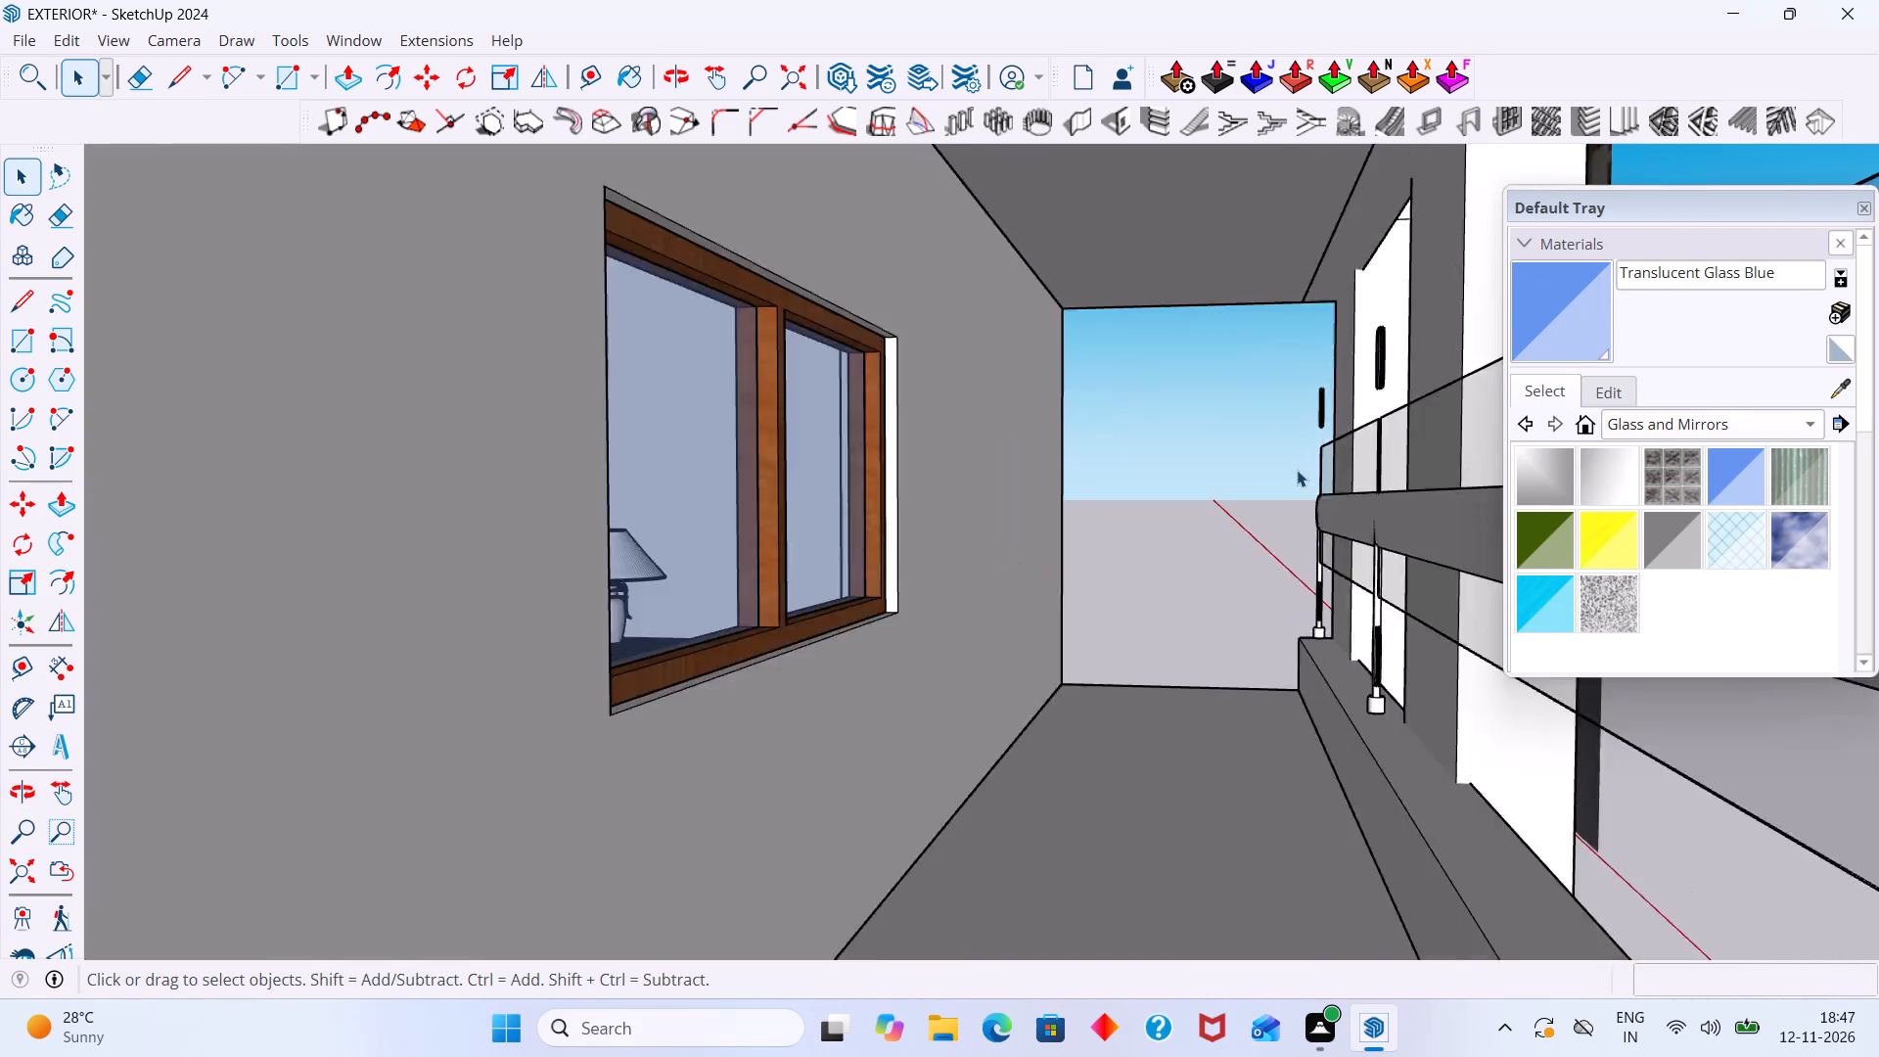
{"action": "scroll", "coordinate": [1297, 470], "scroll_direction": "up", "scroll_amount": 3}
{"action": "scroll", "coordinate": [1307, 480], "scroll_direction": "down", "scroll_amount": 5}
{"action": "scroll", "coordinate": [1375, 487], "scroll_direction": "up", "scroll_amount": 2}
{"action": "scroll", "coordinate": [1380, 478], "scroll_direction": "down", "scroll_amount": 1}
{"action": "middle_click_drag", "start_coordinate": [1380, 468], "coordinate": [1110, 385], "text": "shift"}
{"action": "middle_click_drag", "start_coordinate": [1101, 394], "coordinate": [1284, 469]}
{"action": "middle_click_drag", "start_coordinate": [1274, 462], "coordinate": [1179, 420]}
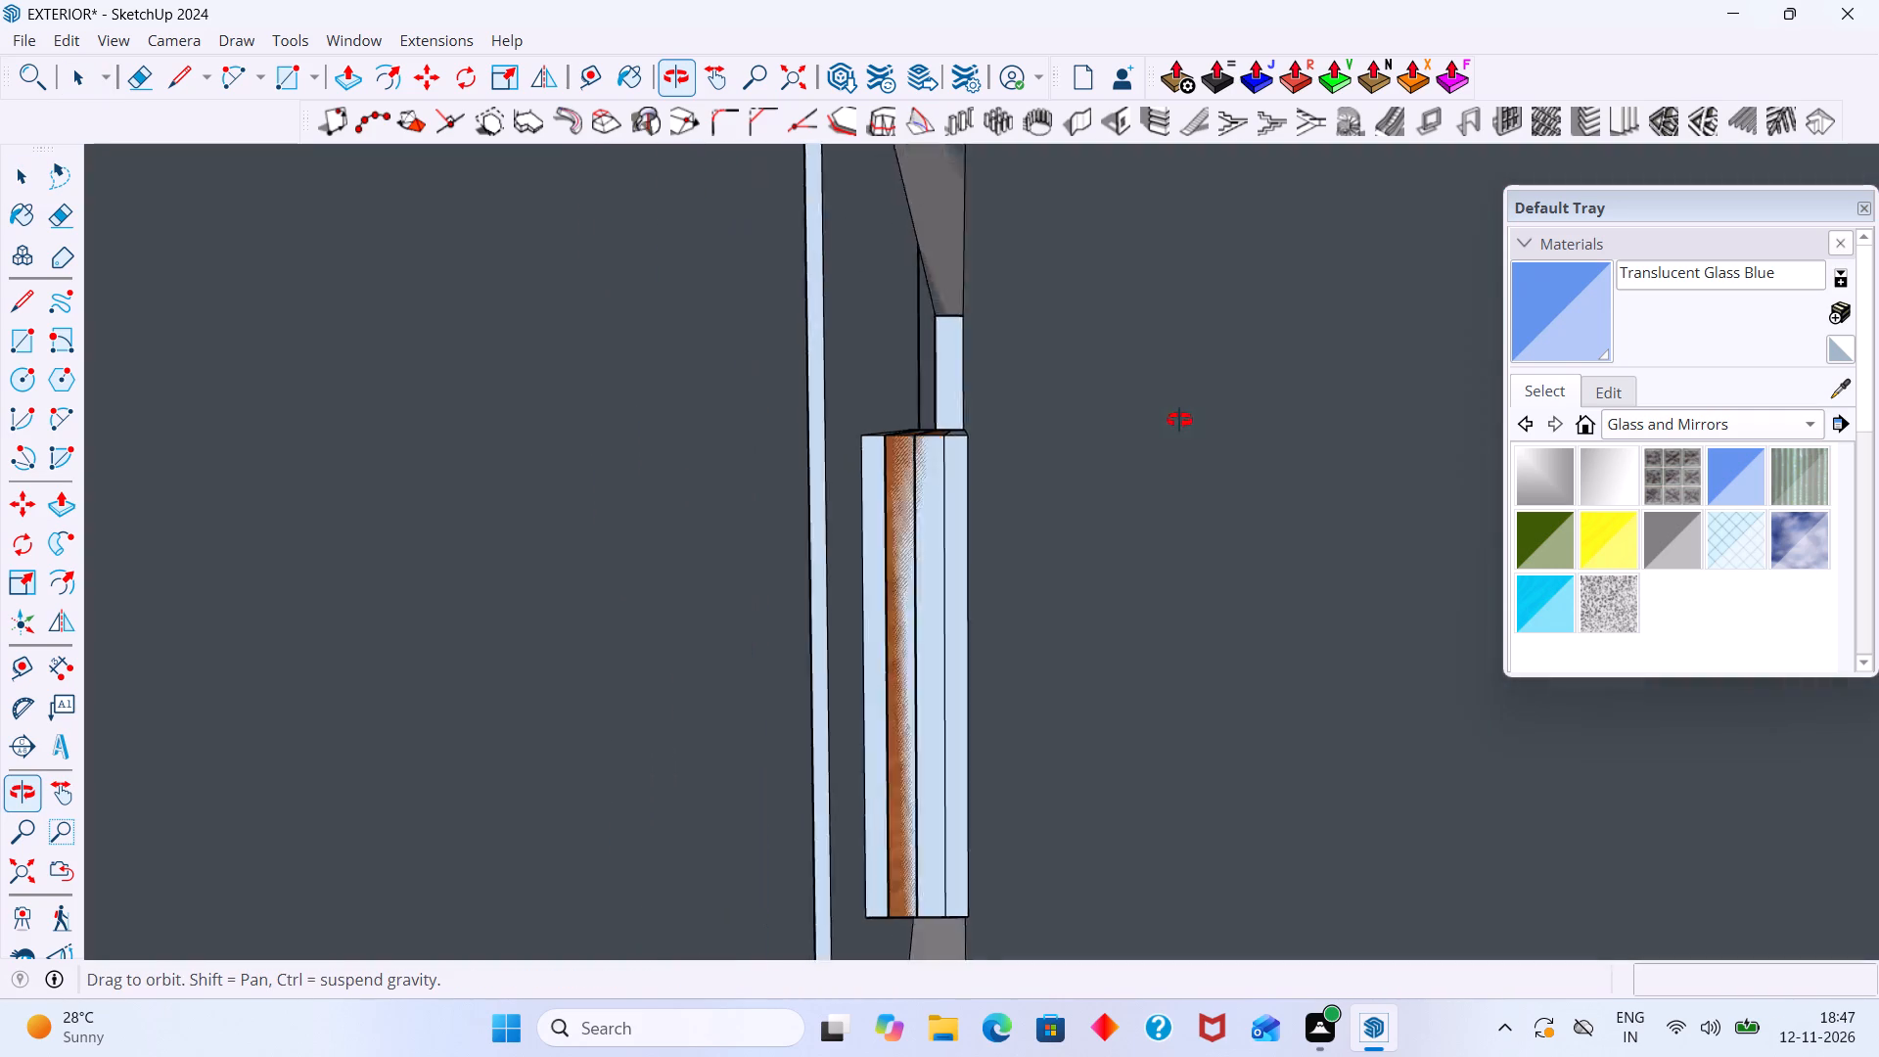
{"action": "middle_click_drag", "start_coordinate": [1179, 420], "coordinate": [1049, 479]}
{"action": "scroll", "coordinate": [1043, 477], "scroll_direction": "down", "scroll_amount": 20}
{"action": "scroll", "coordinate": [1043, 477], "scroll_direction": "down", "scroll_amount": 10}
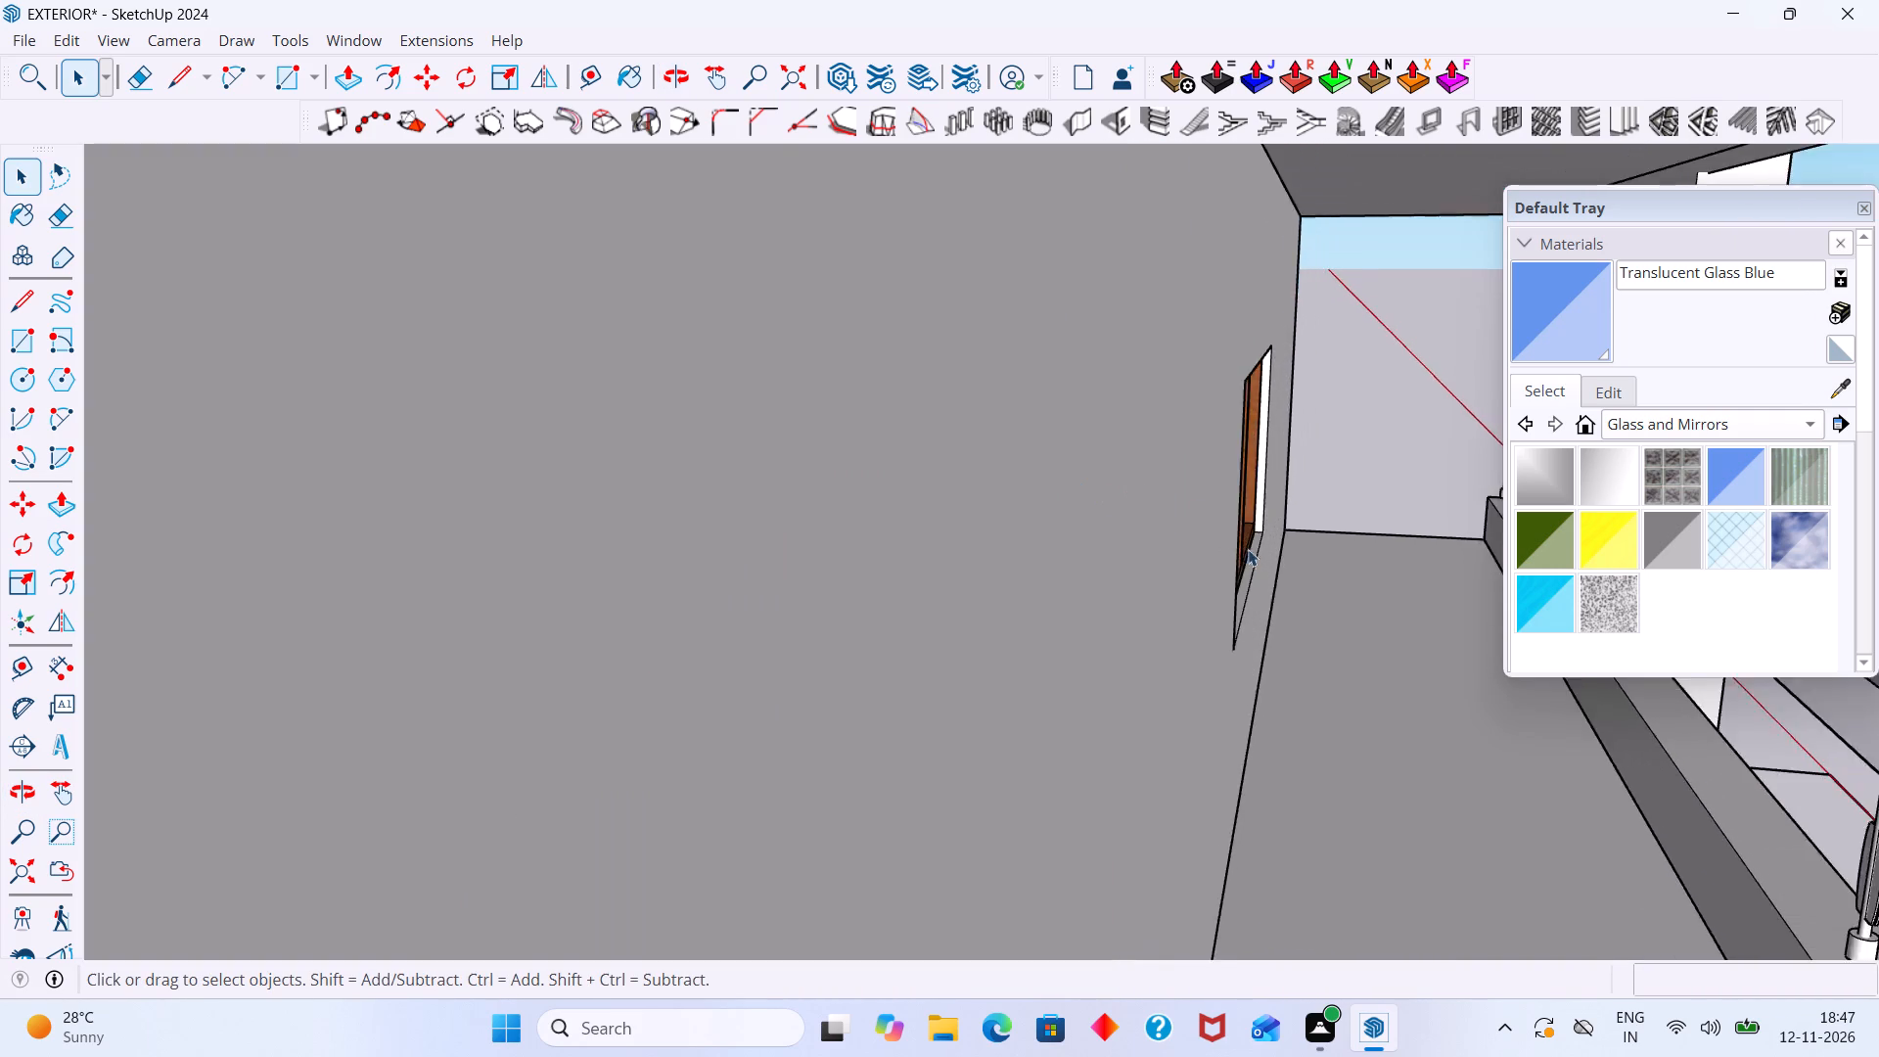
{"action": "scroll", "coordinate": [1248, 549], "scroll_direction": "down", "scroll_amount": 7}
{"action": "middle_click_drag", "start_coordinate": [1541, 610], "coordinate": [1589, 622]}
{"action": "scroll", "coordinate": [1487, 667], "scroll_direction": "down", "scroll_amount": 2}
{"action": "middle_click_drag", "start_coordinate": [1456, 678], "coordinate": [1336, 609]}
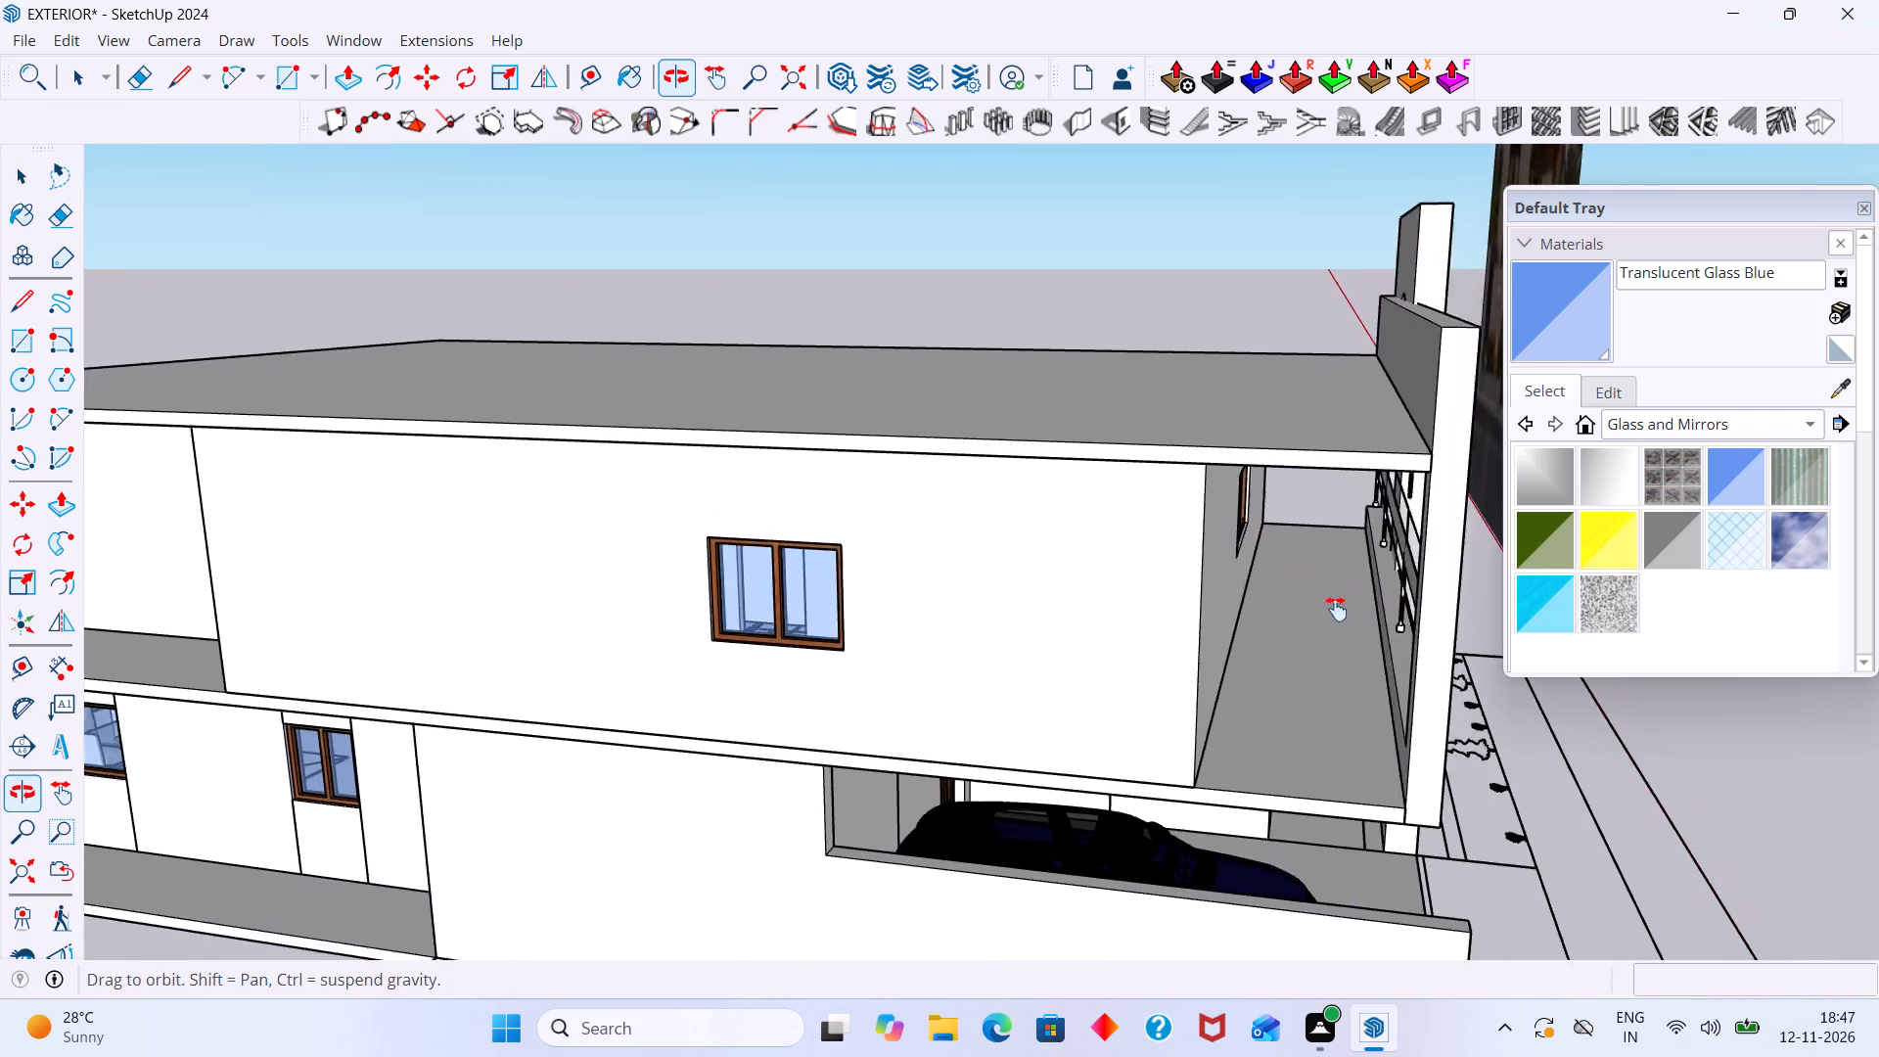
{"action": "middle_click_drag", "start_coordinate": [1336, 609], "coordinate": [1165, 545]}
{"action": "middle_click_drag", "start_coordinate": [1165, 545], "coordinate": [1303, 587]}
Inside the railing group, paint the inner faces of the panels in the far and middle bays Translucent Glass Blue.
{"action": "scroll", "coordinate": [1270, 515], "scroll_direction": "up", "scroll_amount": 9}
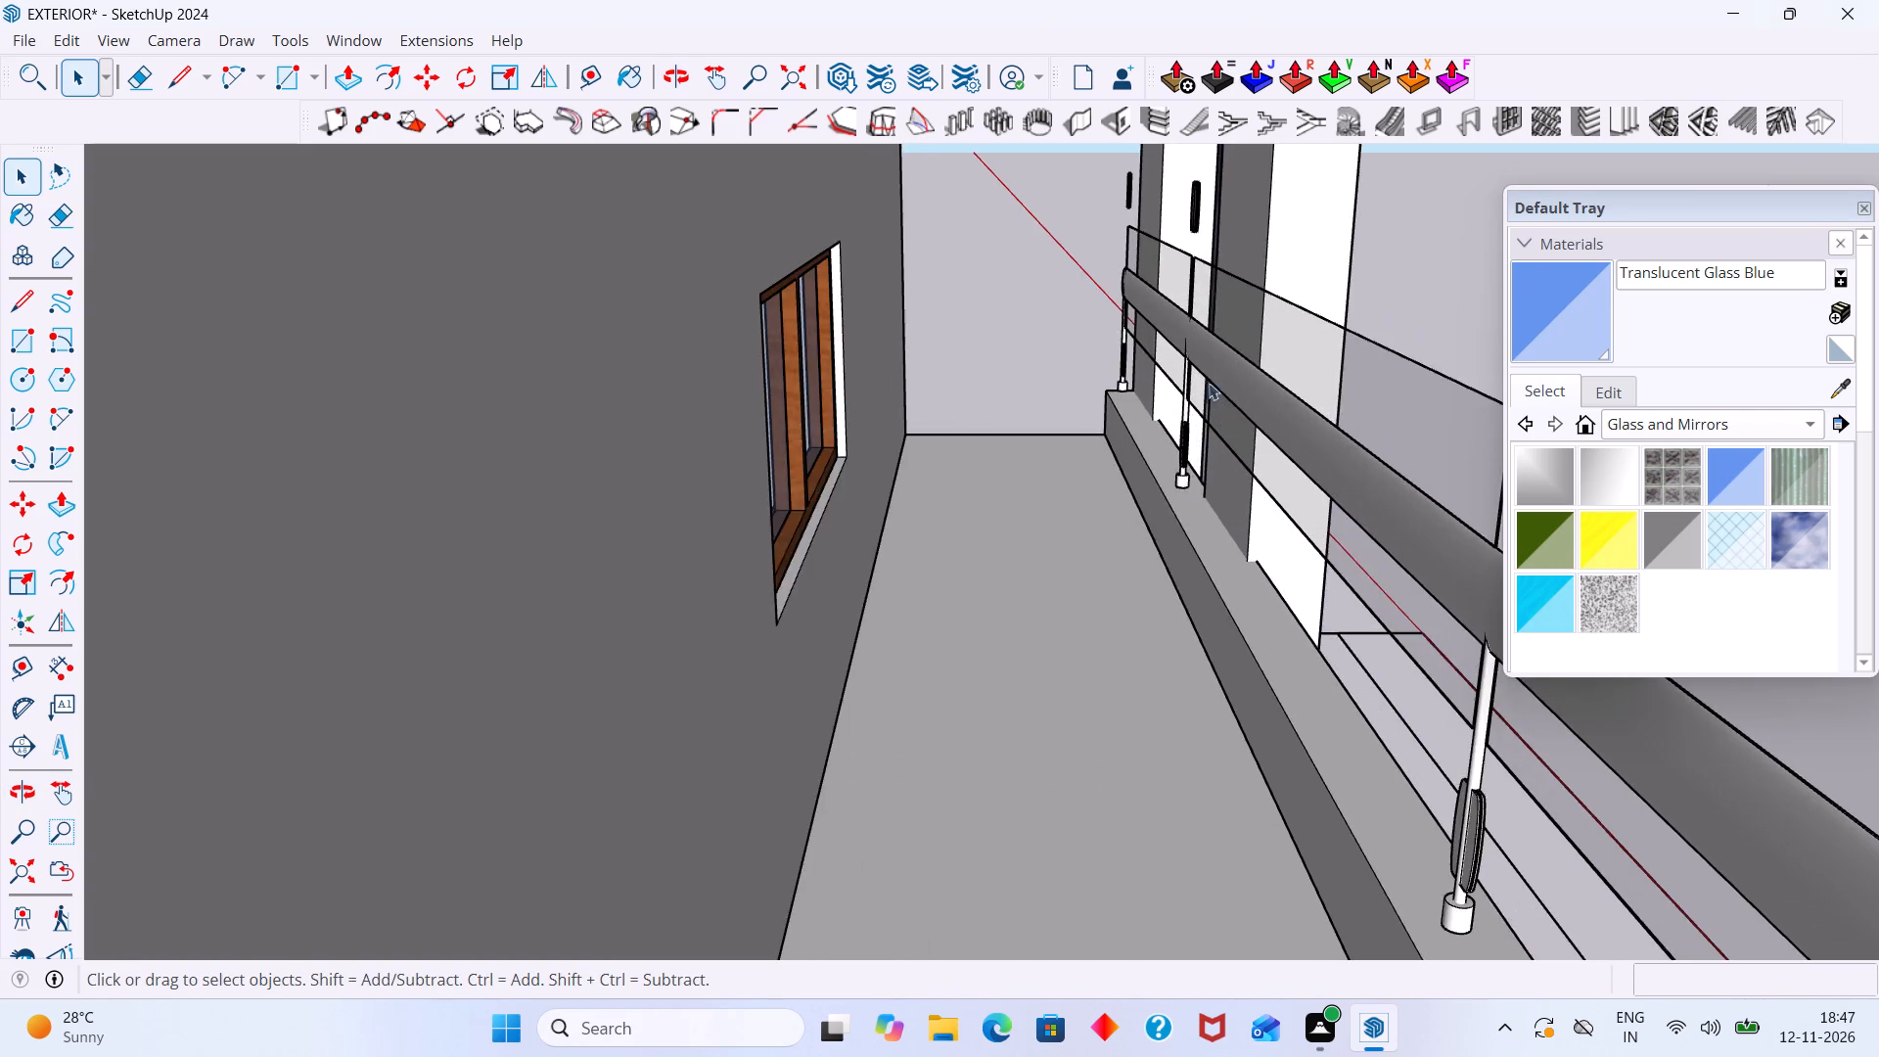
{"action": "scroll", "coordinate": [1209, 383], "scroll_direction": "up", "scroll_amount": 6}
{"action": "double_click", "coordinate": [1163, 250]}
{"action": "left_click", "coordinate": [1165, 247]}
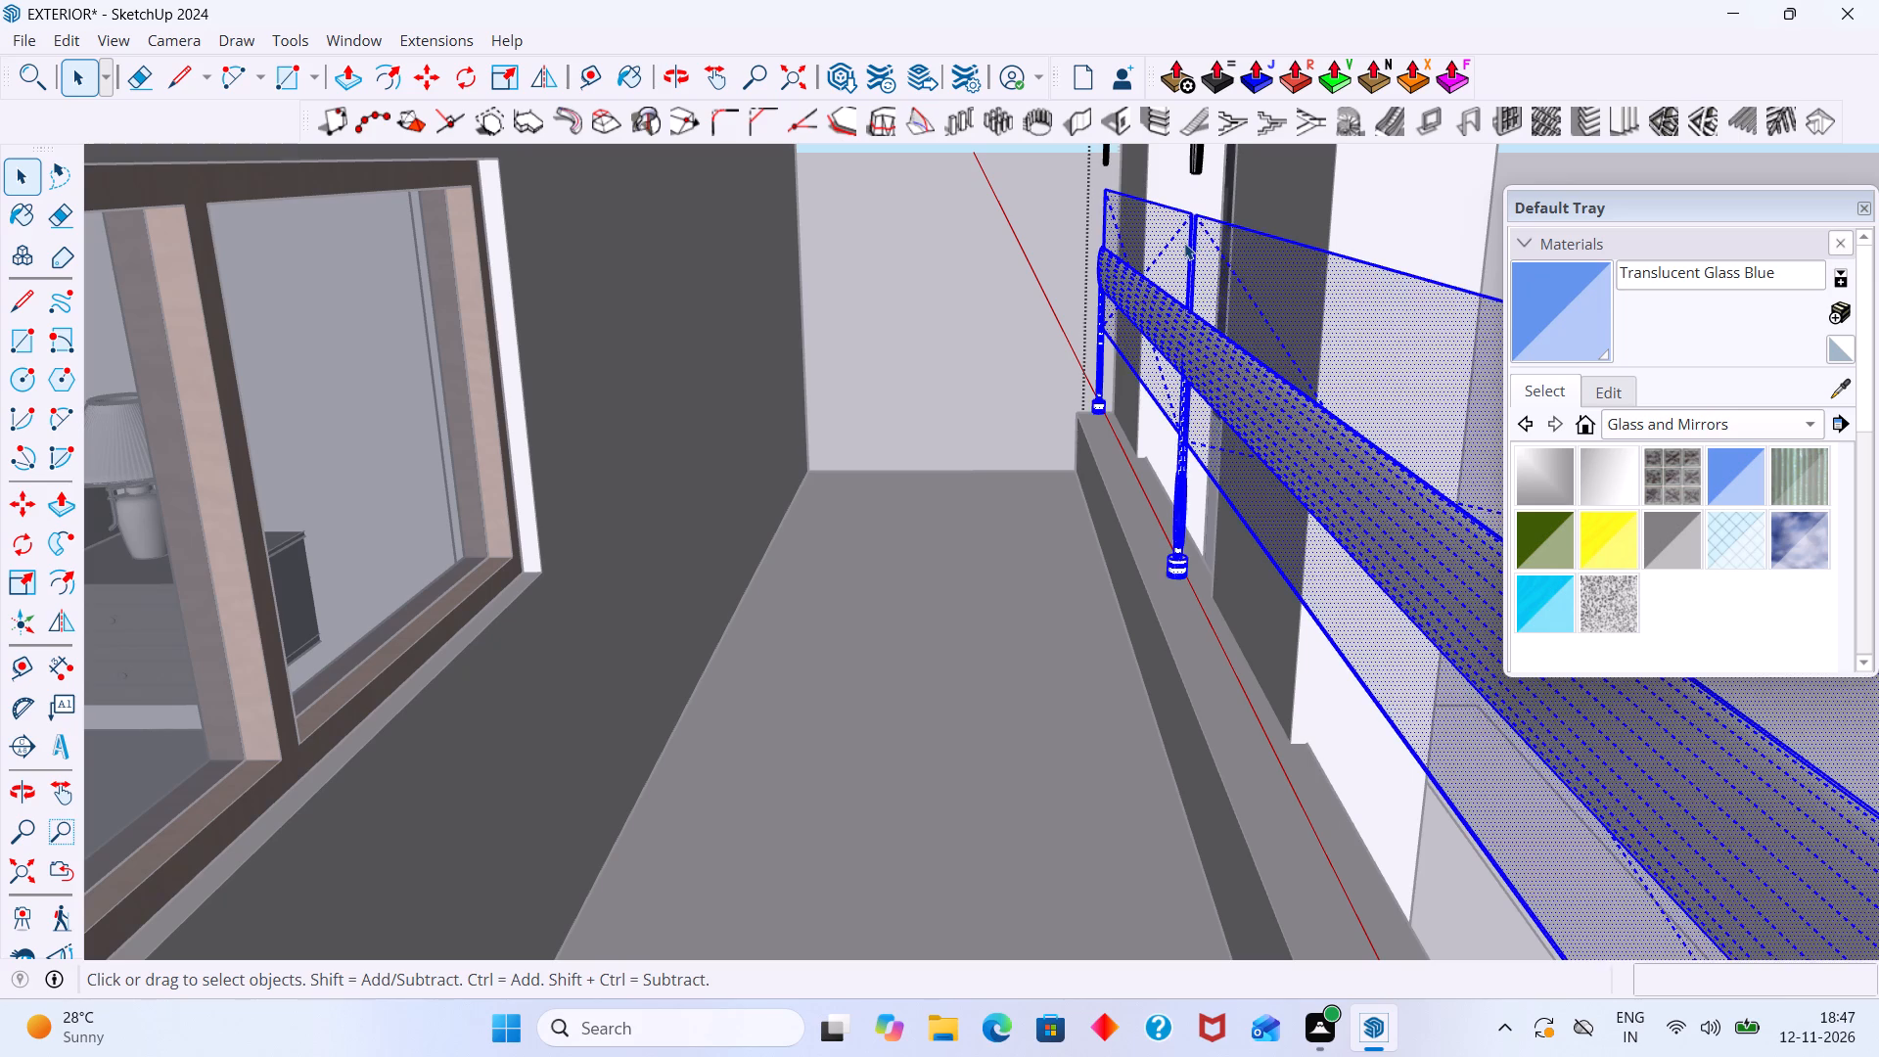
{"action": "double_click", "coordinate": [1184, 243]}
{"action": "scroll", "coordinate": [1184, 243], "scroll_direction": "up", "scroll_amount": 1}
{"action": "left_click", "coordinate": [1563, 317]}
{"action": "left_click", "coordinate": [1181, 243]}
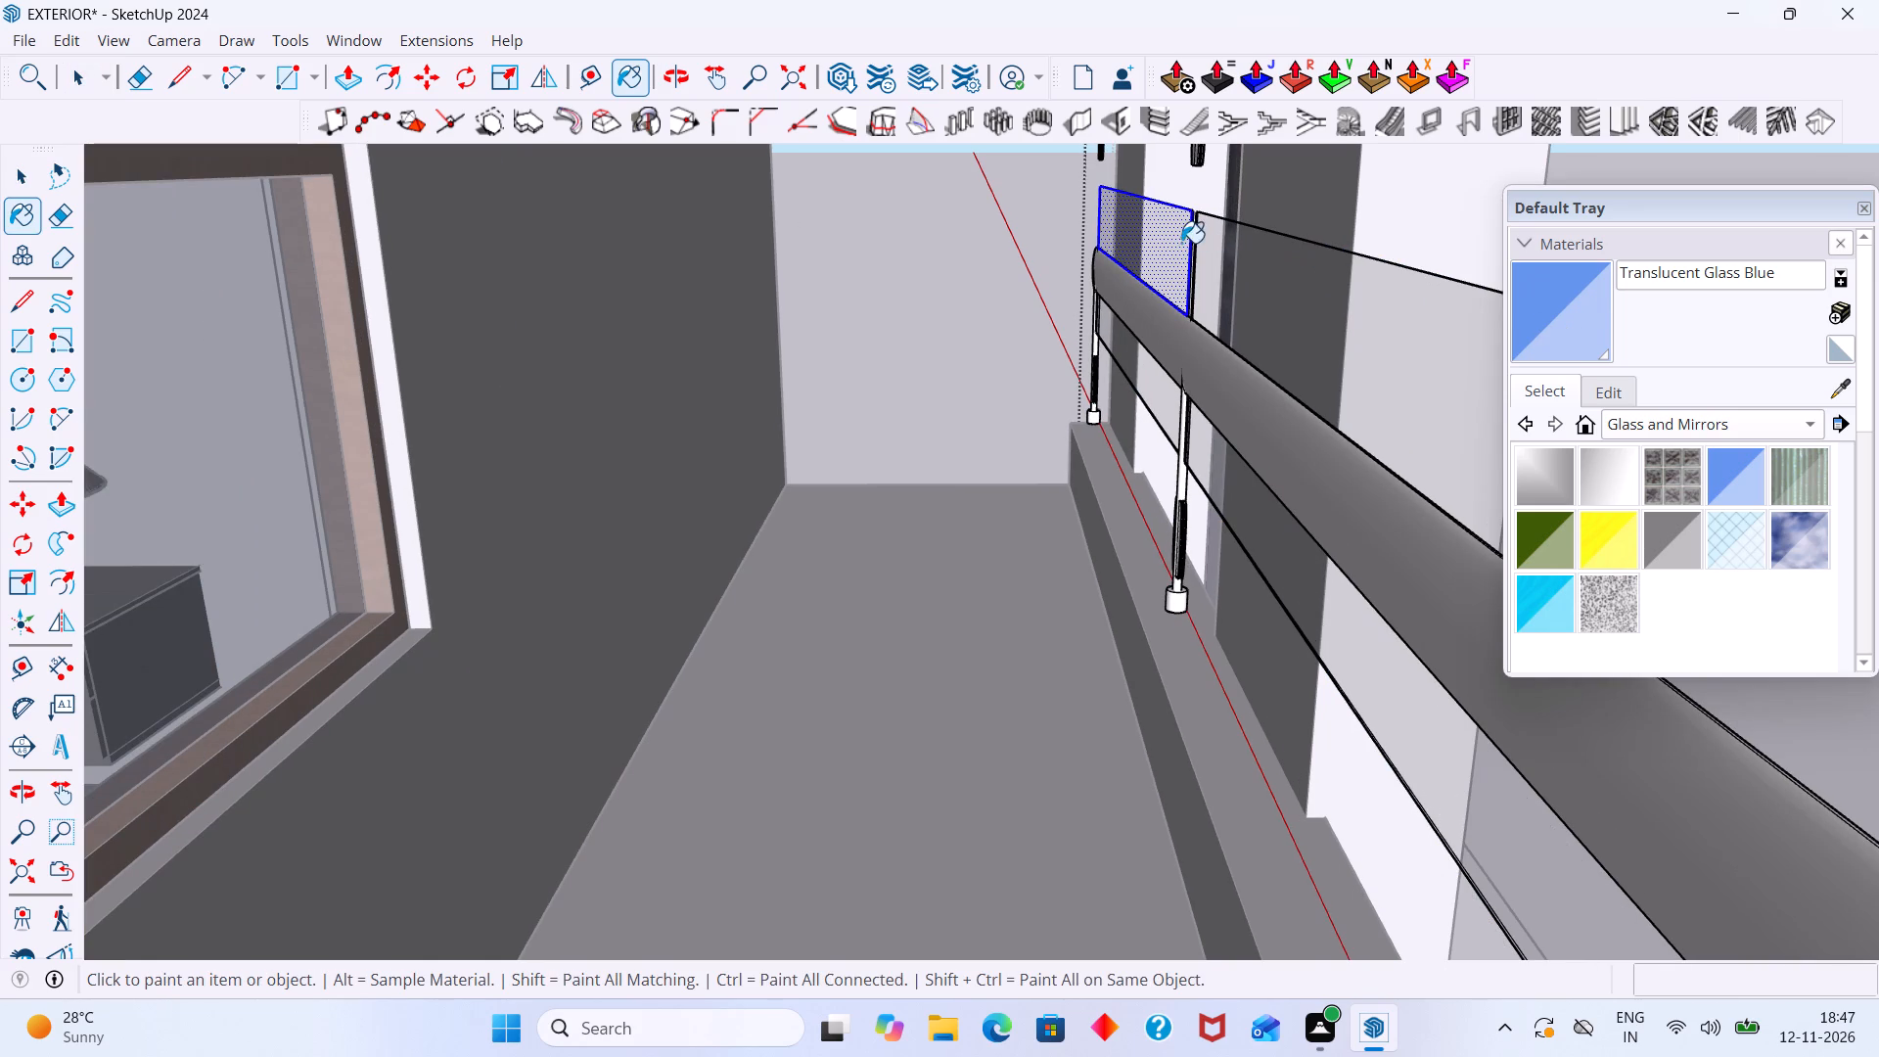
{"action": "scroll", "coordinate": [1227, 276], "scroll_direction": "down", "scroll_amount": 2}
{"action": "left_click", "coordinate": [1288, 293]}
{"action": "scroll", "coordinate": [1288, 293], "scroll_direction": "down", "scroll_amount": 5}
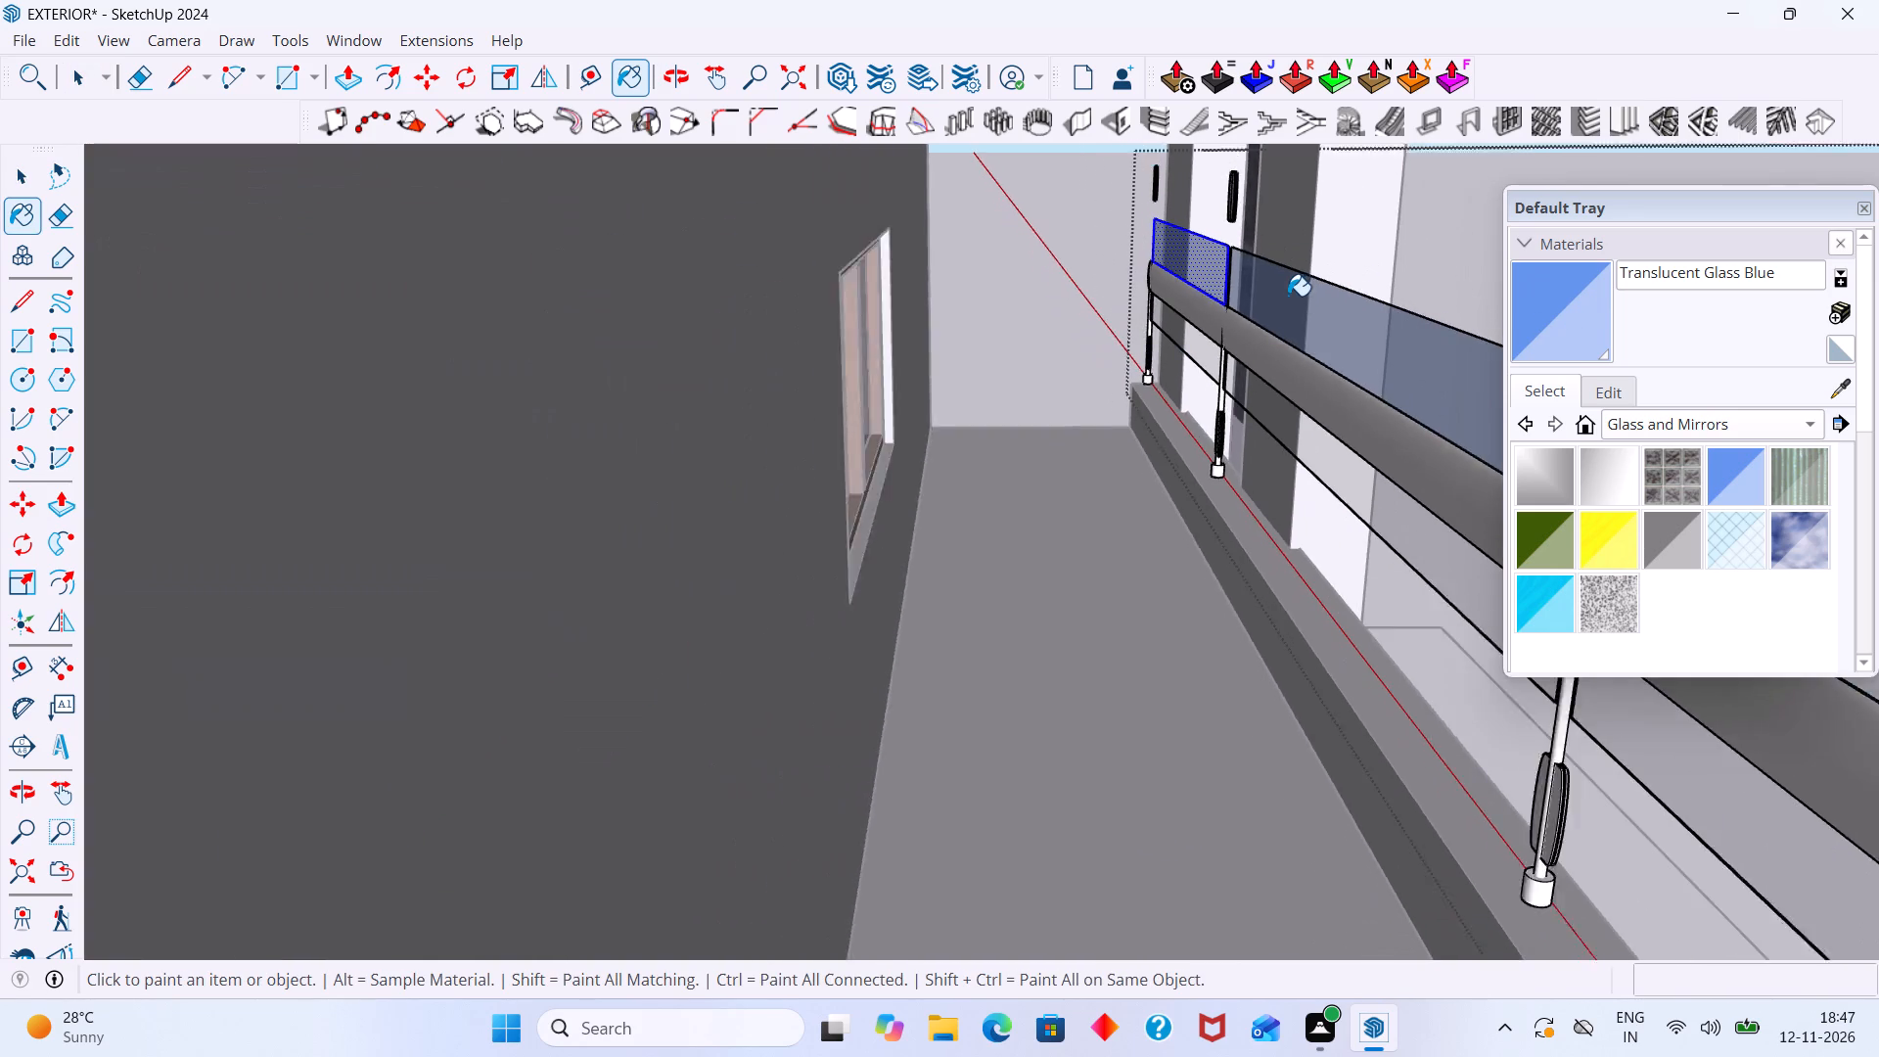
{"action": "scroll", "coordinate": [1288, 296], "scroll_direction": "down", "scroll_amount": 2}
{"action": "scroll", "coordinate": [1291, 436], "scroll_direction": "up", "scroll_amount": 3}
{"action": "left_click", "coordinate": [1290, 433]}
{"action": "left_click", "coordinate": [1183, 334]}
Paint the inner faces of the bay nearest the open balcony end Translucent Glass Blue and leave the railing group.
{"action": "scroll", "coordinate": [1201, 343], "scroll_direction": "down", "scroll_amount": 3}
{"action": "middle_click_drag", "start_coordinate": [1215, 353], "coordinate": [1033, 269], "text": "shift"}
{"action": "scroll", "coordinate": [1210, 300], "scroll_direction": "up", "scroll_amount": 2}
{"action": "left_click", "coordinate": [1223, 300]}
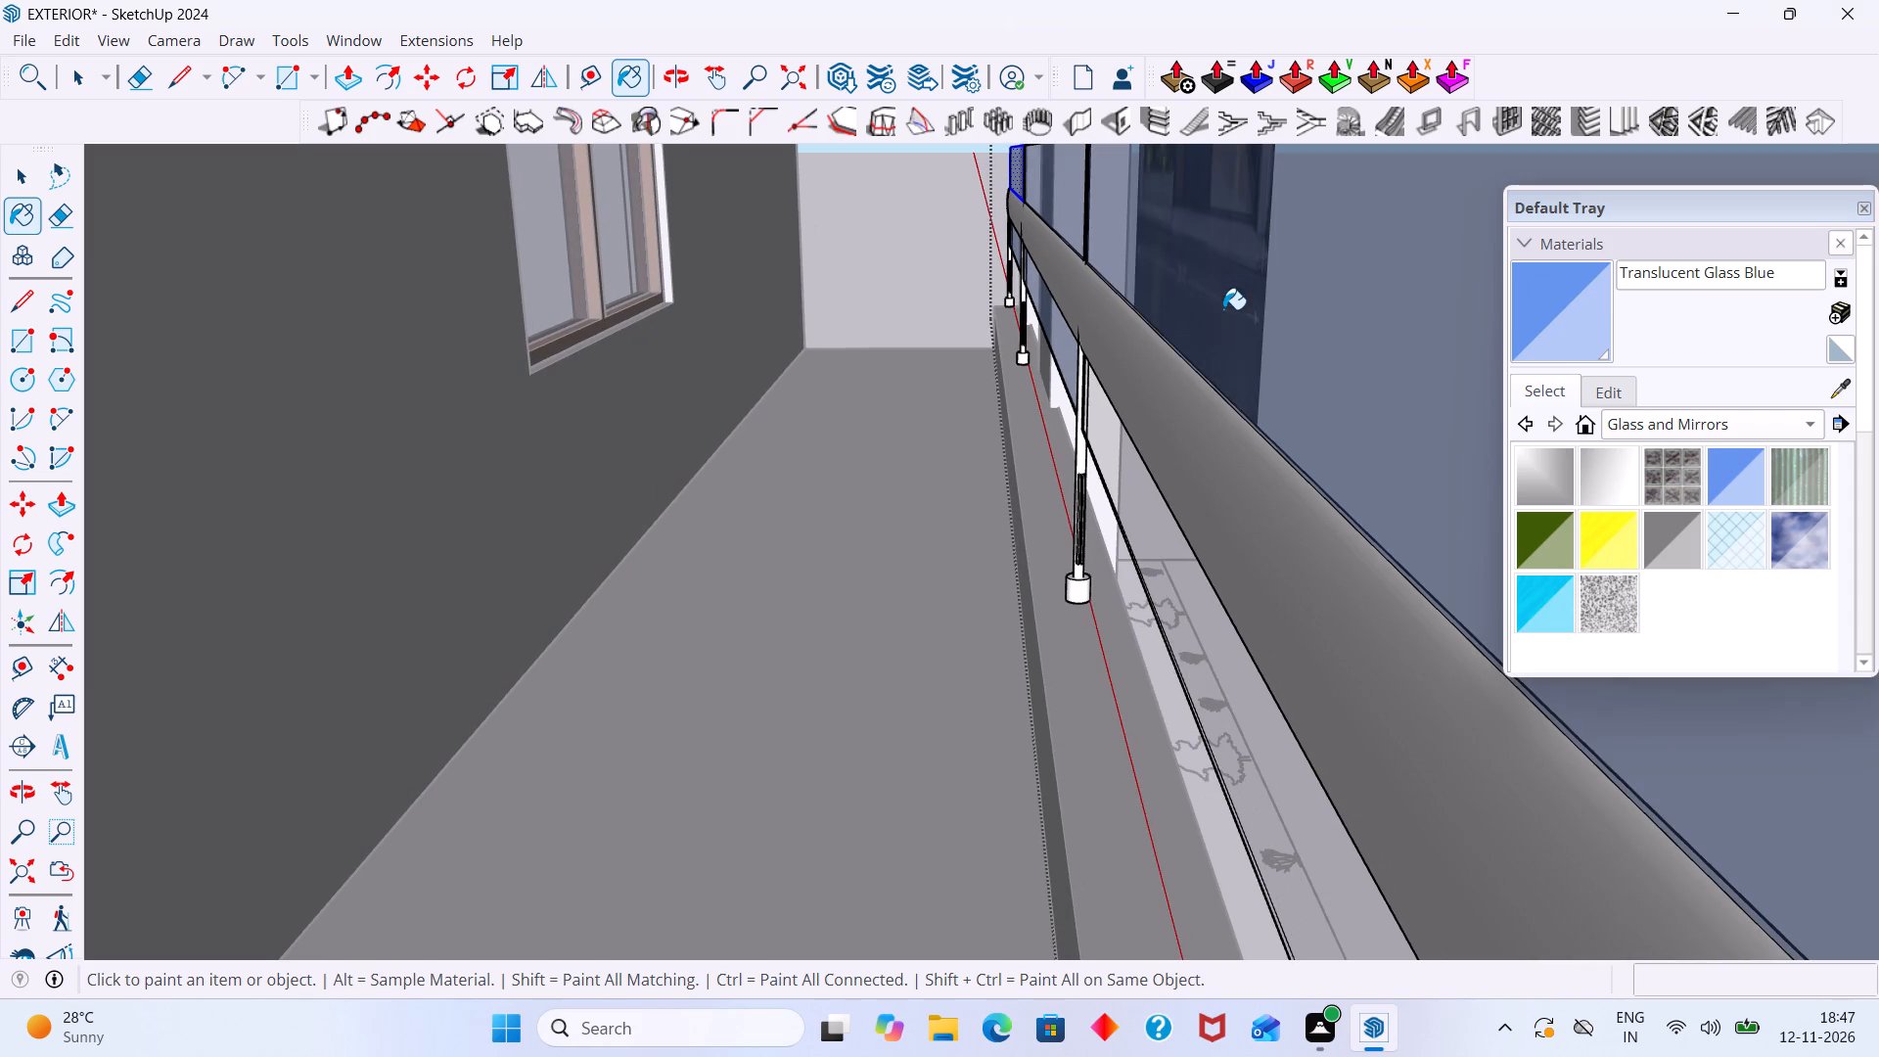
{"action": "left_click", "coordinate": [1131, 536]}
{"action": "scroll", "coordinate": [1134, 526], "scroll_direction": "down", "scroll_amount": 13}
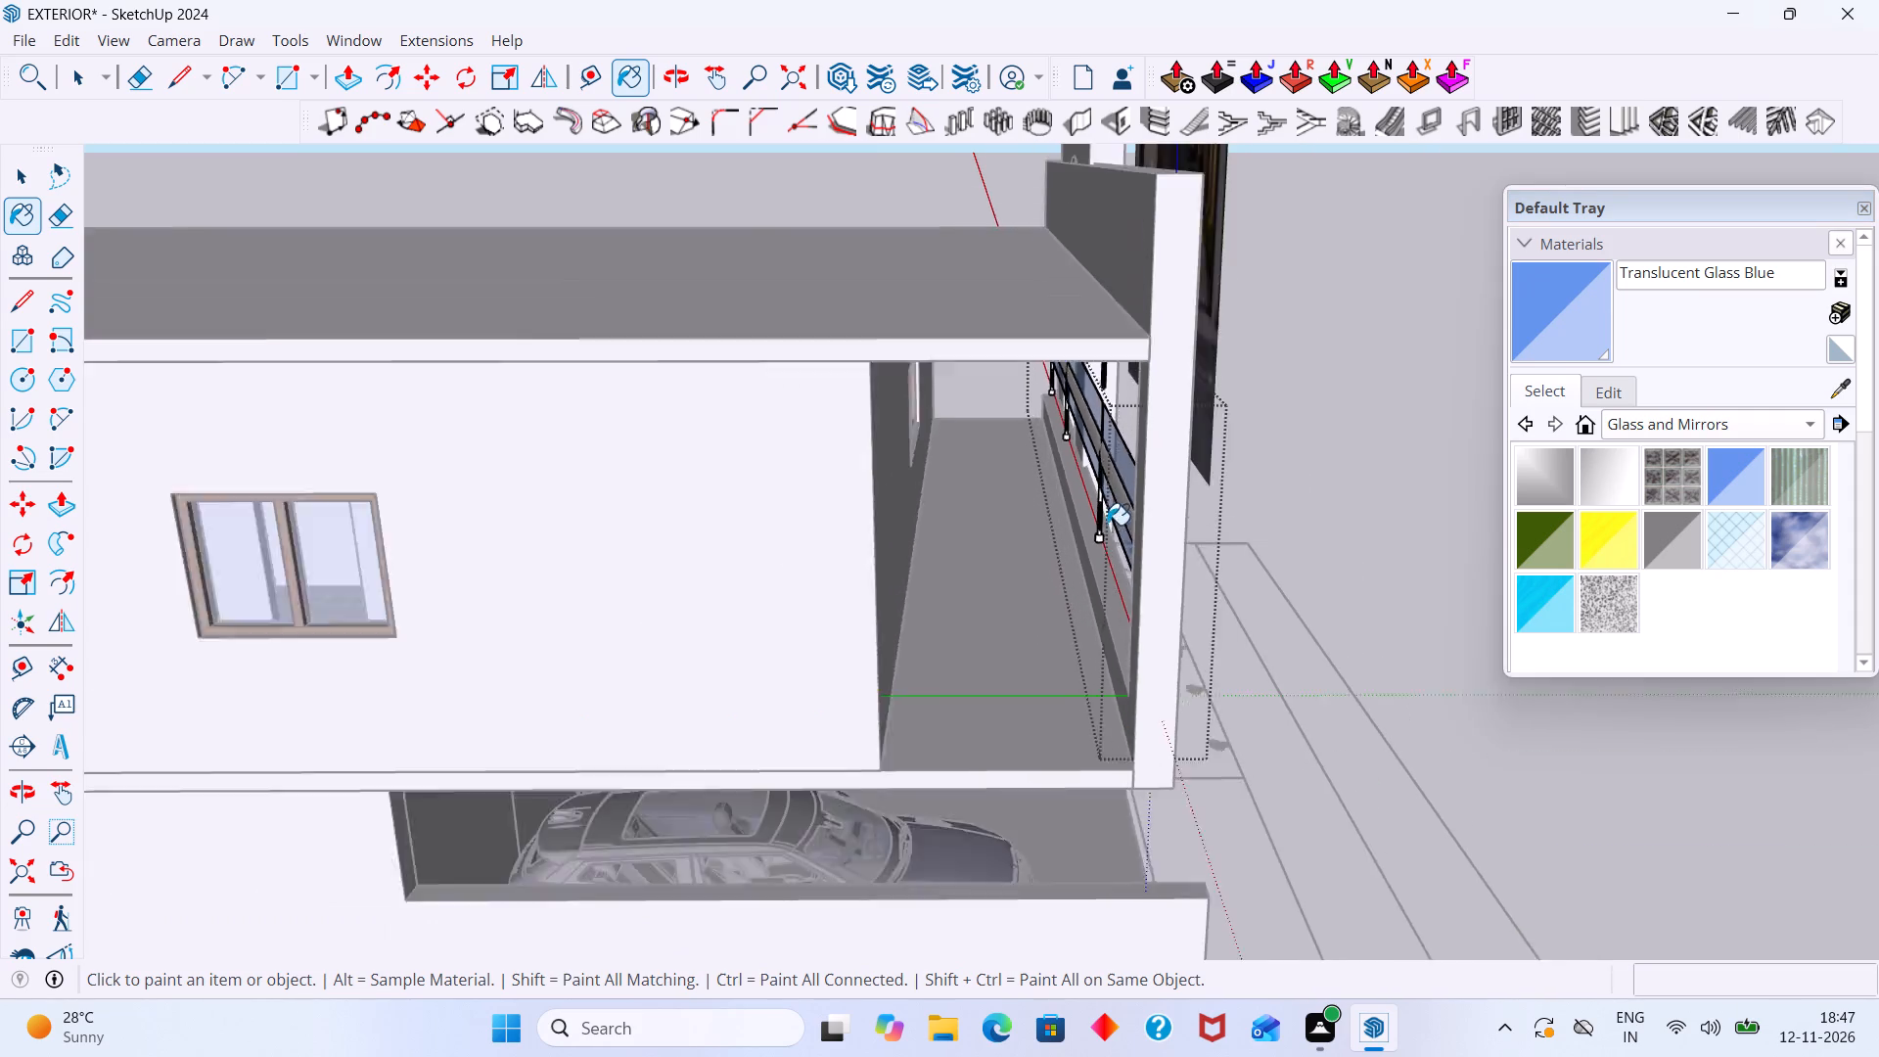
{"action": "scroll", "coordinate": [1107, 525], "scroll_direction": "down", "scroll_amount": 2}
{"action": "key", "text": "space"}
{"action": "left_click", "coordinate": [1354, 563]}
Inside the railing group, paint the front faces of the middle post's lower bracket plates with Color M09 from the Colors collection.
{"action": "middle_click_drag", "start_coordinate": [1336, 554], "coordinate": [846, 522]}
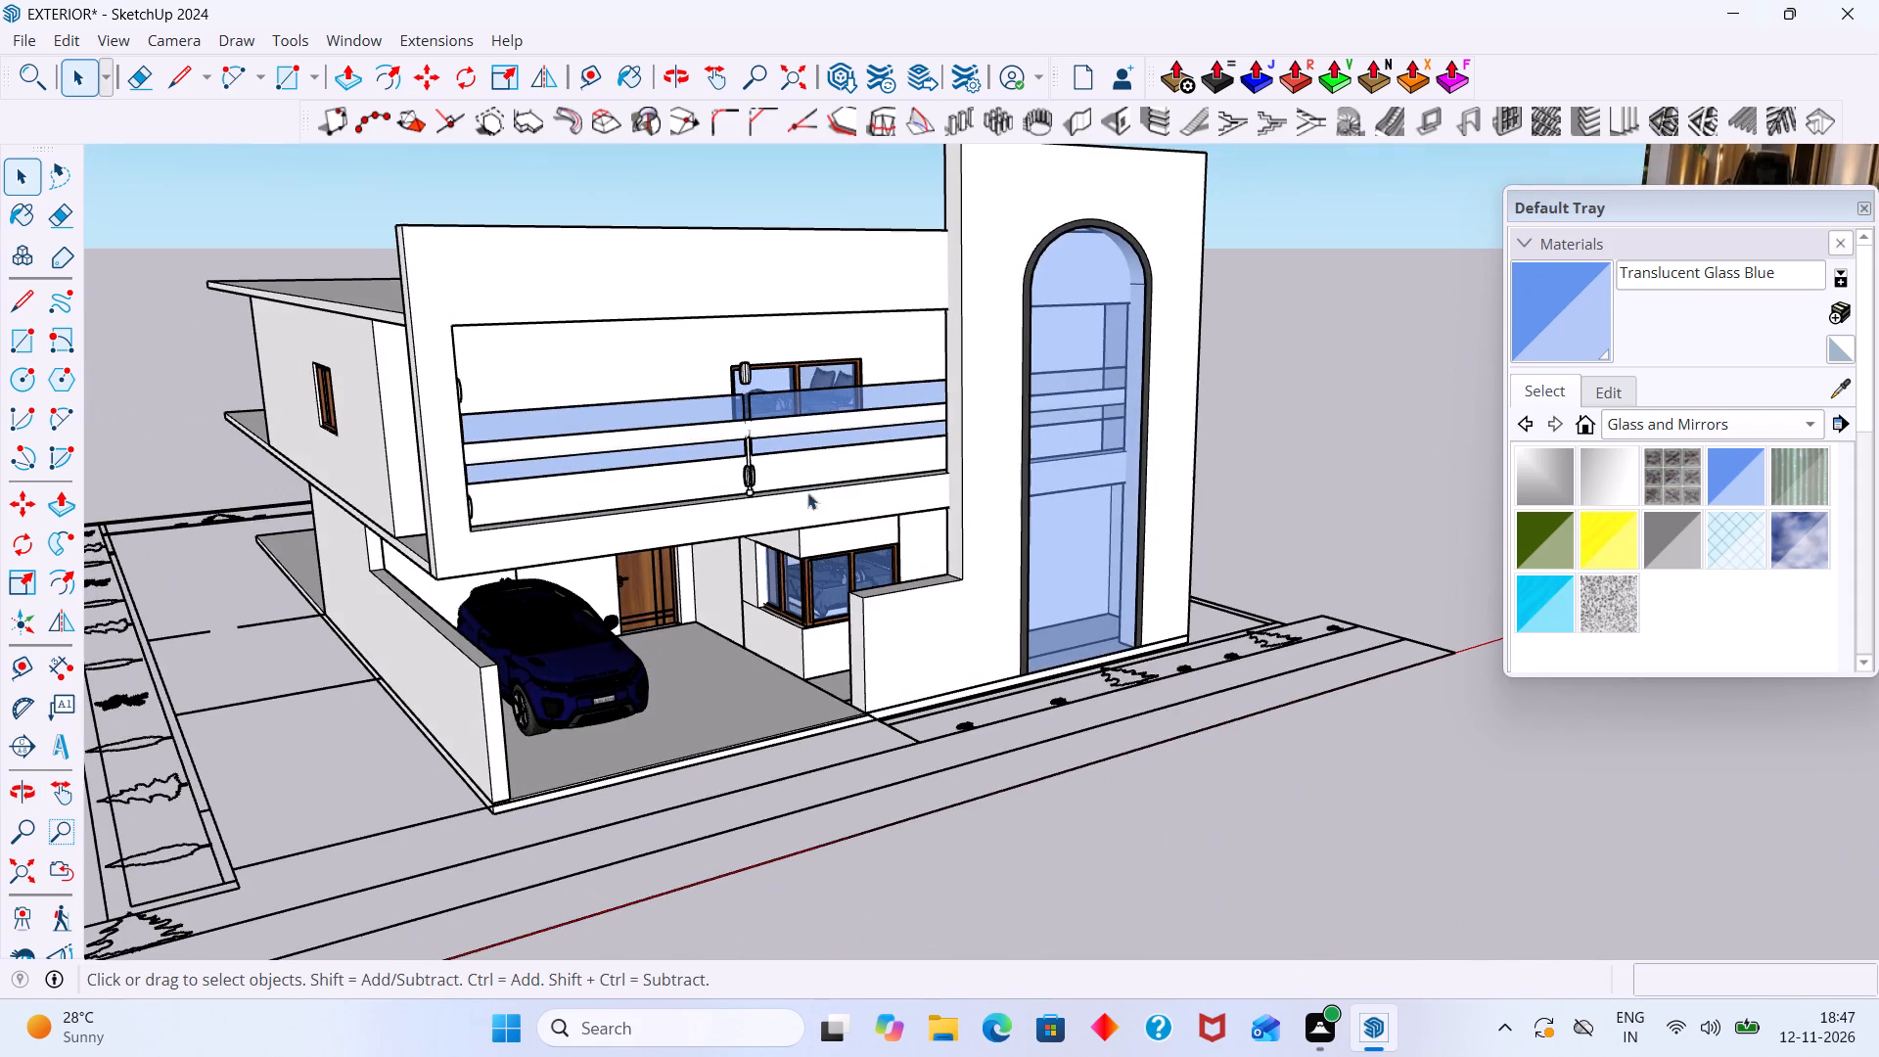
{"action": "scroll", "coordinate": [738, 463], "scroll_direction": "up", "scroll_amount": 20}
{"action": "scroll", "coordinate": [738, 463], "scroll_direction": "up", "scroll_amount": 4}
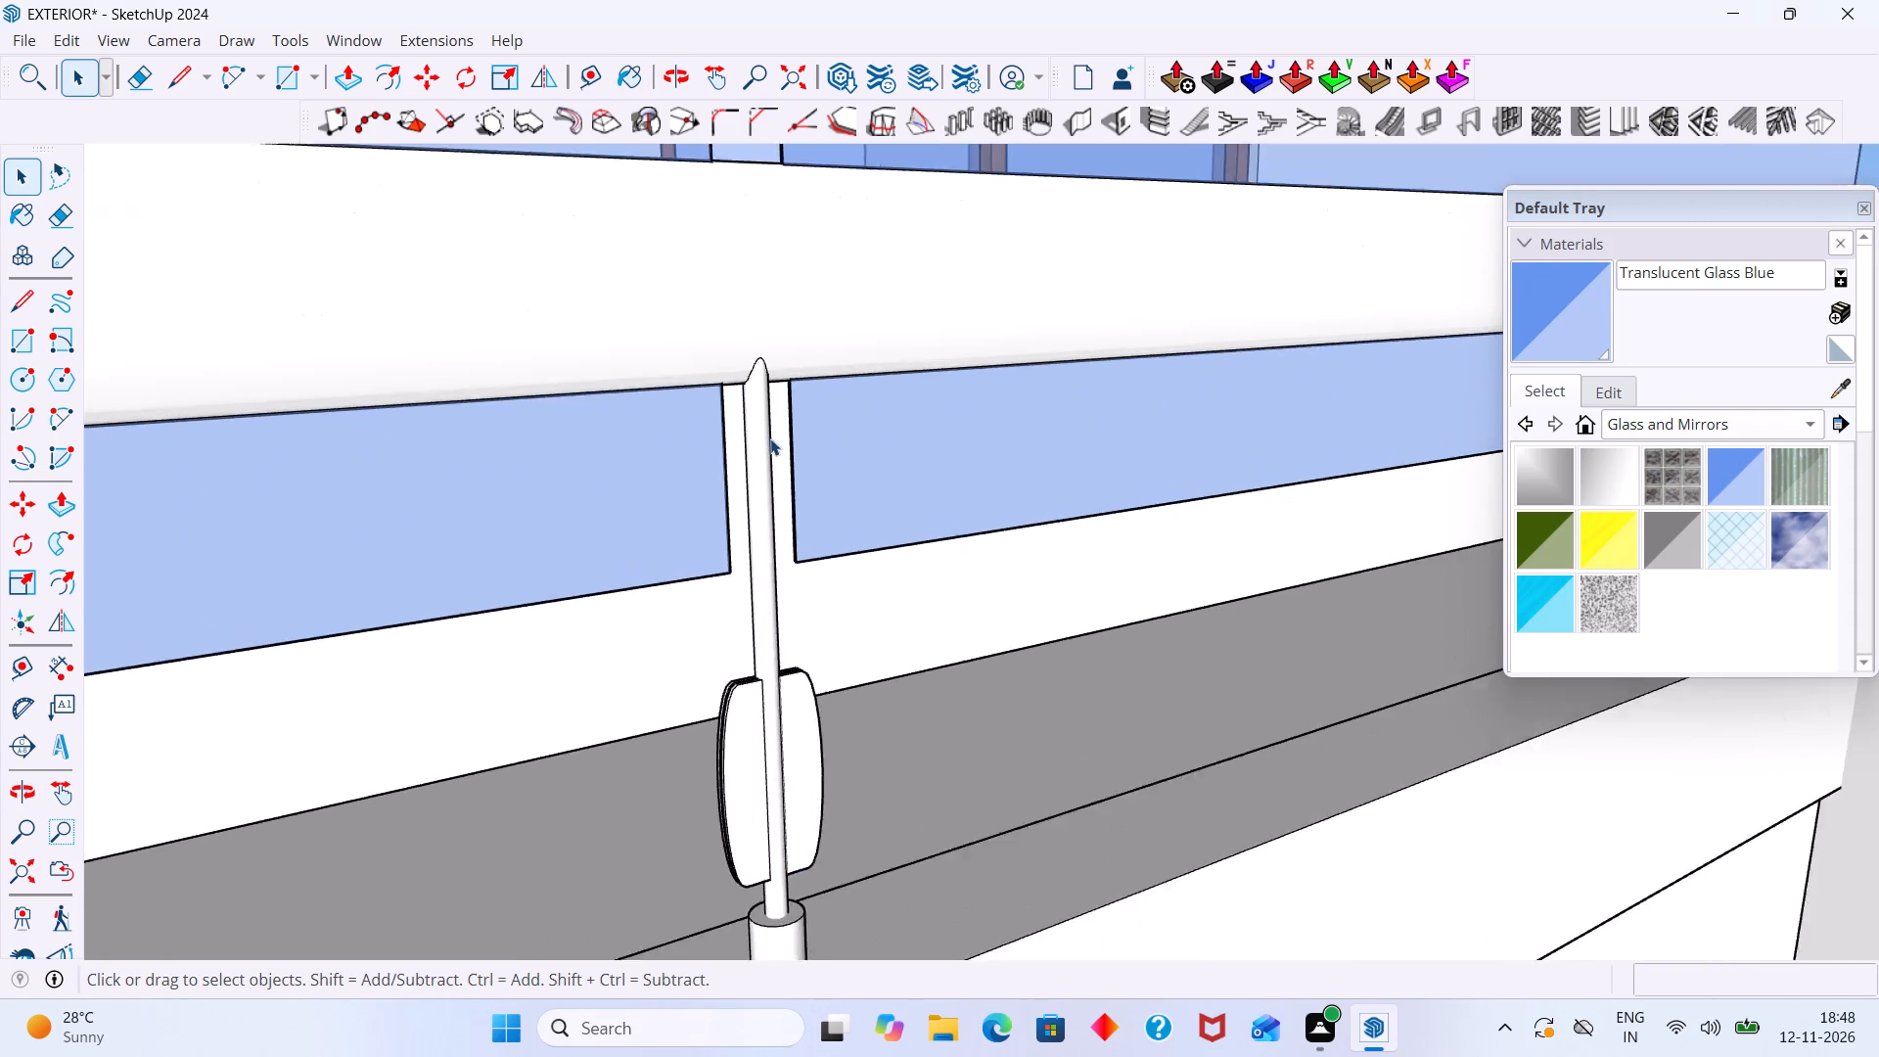
{"action": "scroll", "coordinate": [770, 438], "scroll_direction": "up", "scroll_amount": 2}
{"action": "scroll", "coordinate": [773, 424], "scroll_direction": "down", "scroll_amount": 10}
{"action": "scroll", "coordinate": [750, 571], "scroll_direction": "up", "scroll_amount": 7}
{"action": "double_click", "coordinate": [762, 561]}
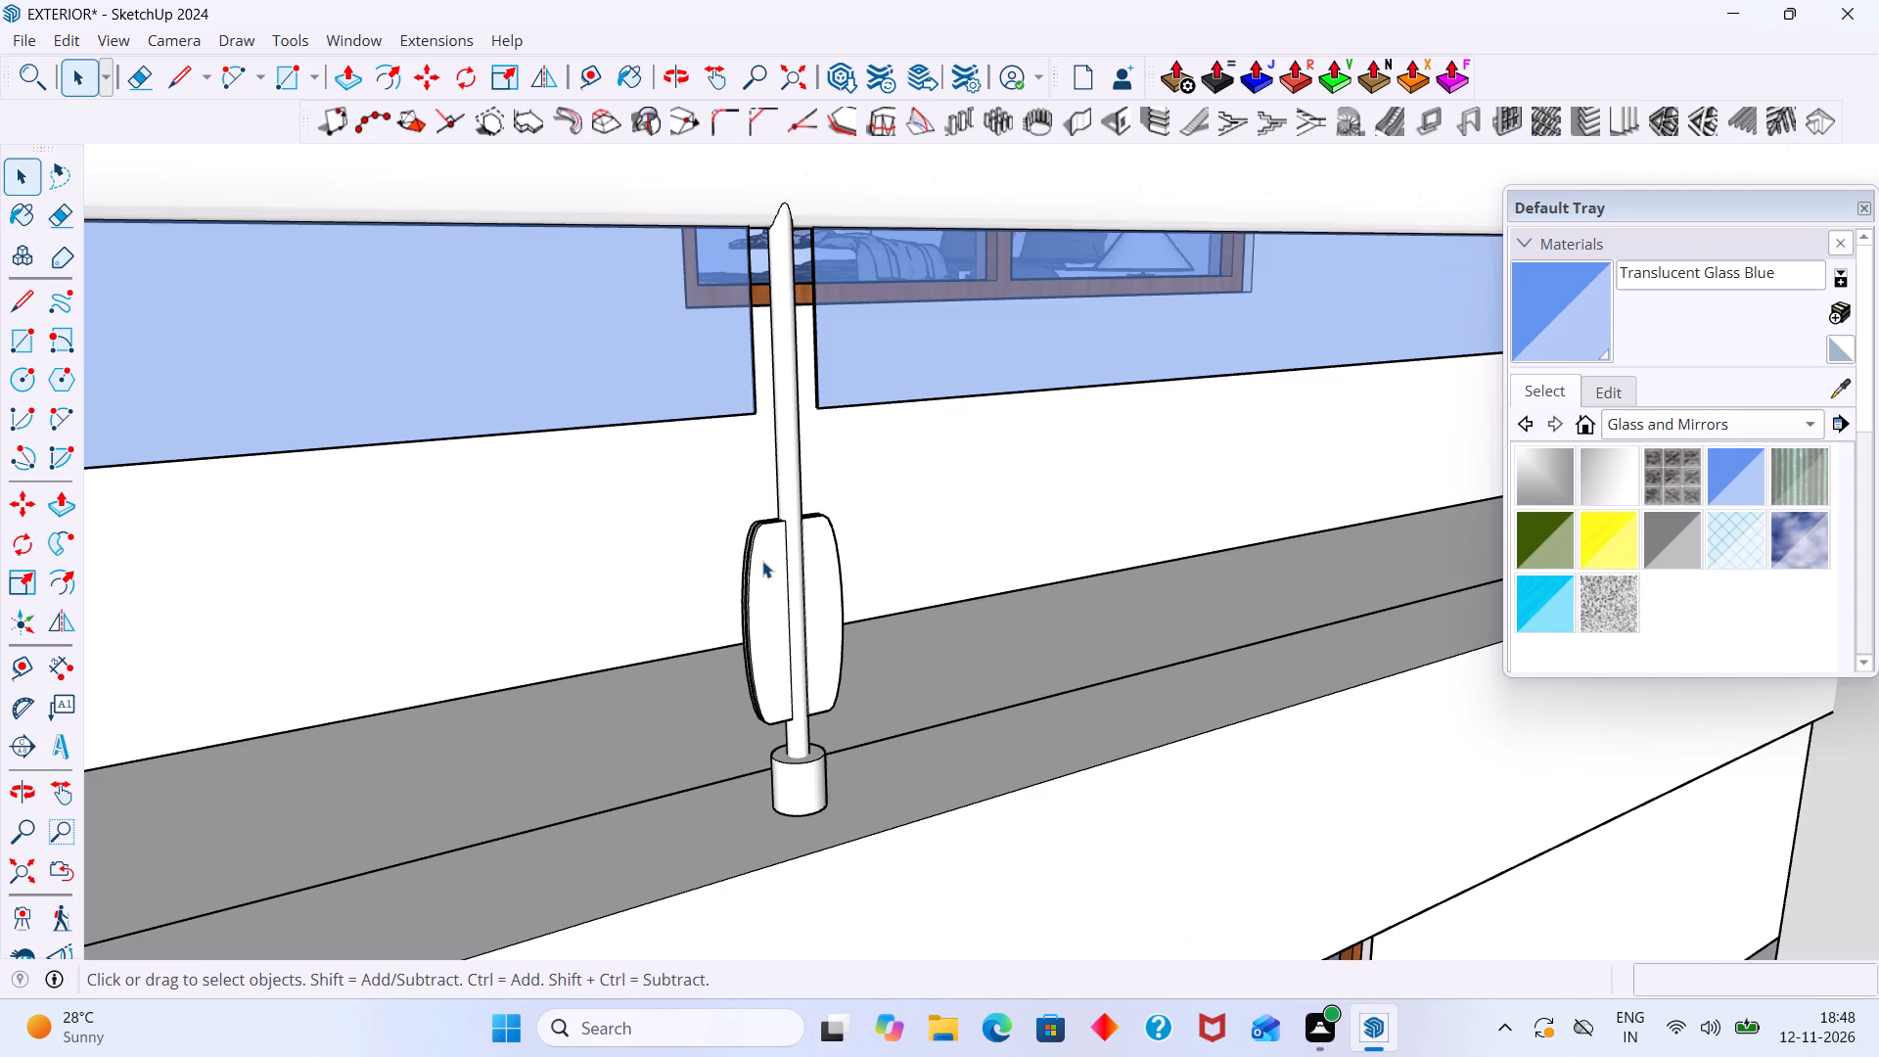
{"action": "left_click", "coordinate": [787, 578]}
{"action": "left_click", "coordinate": [769, 579]}
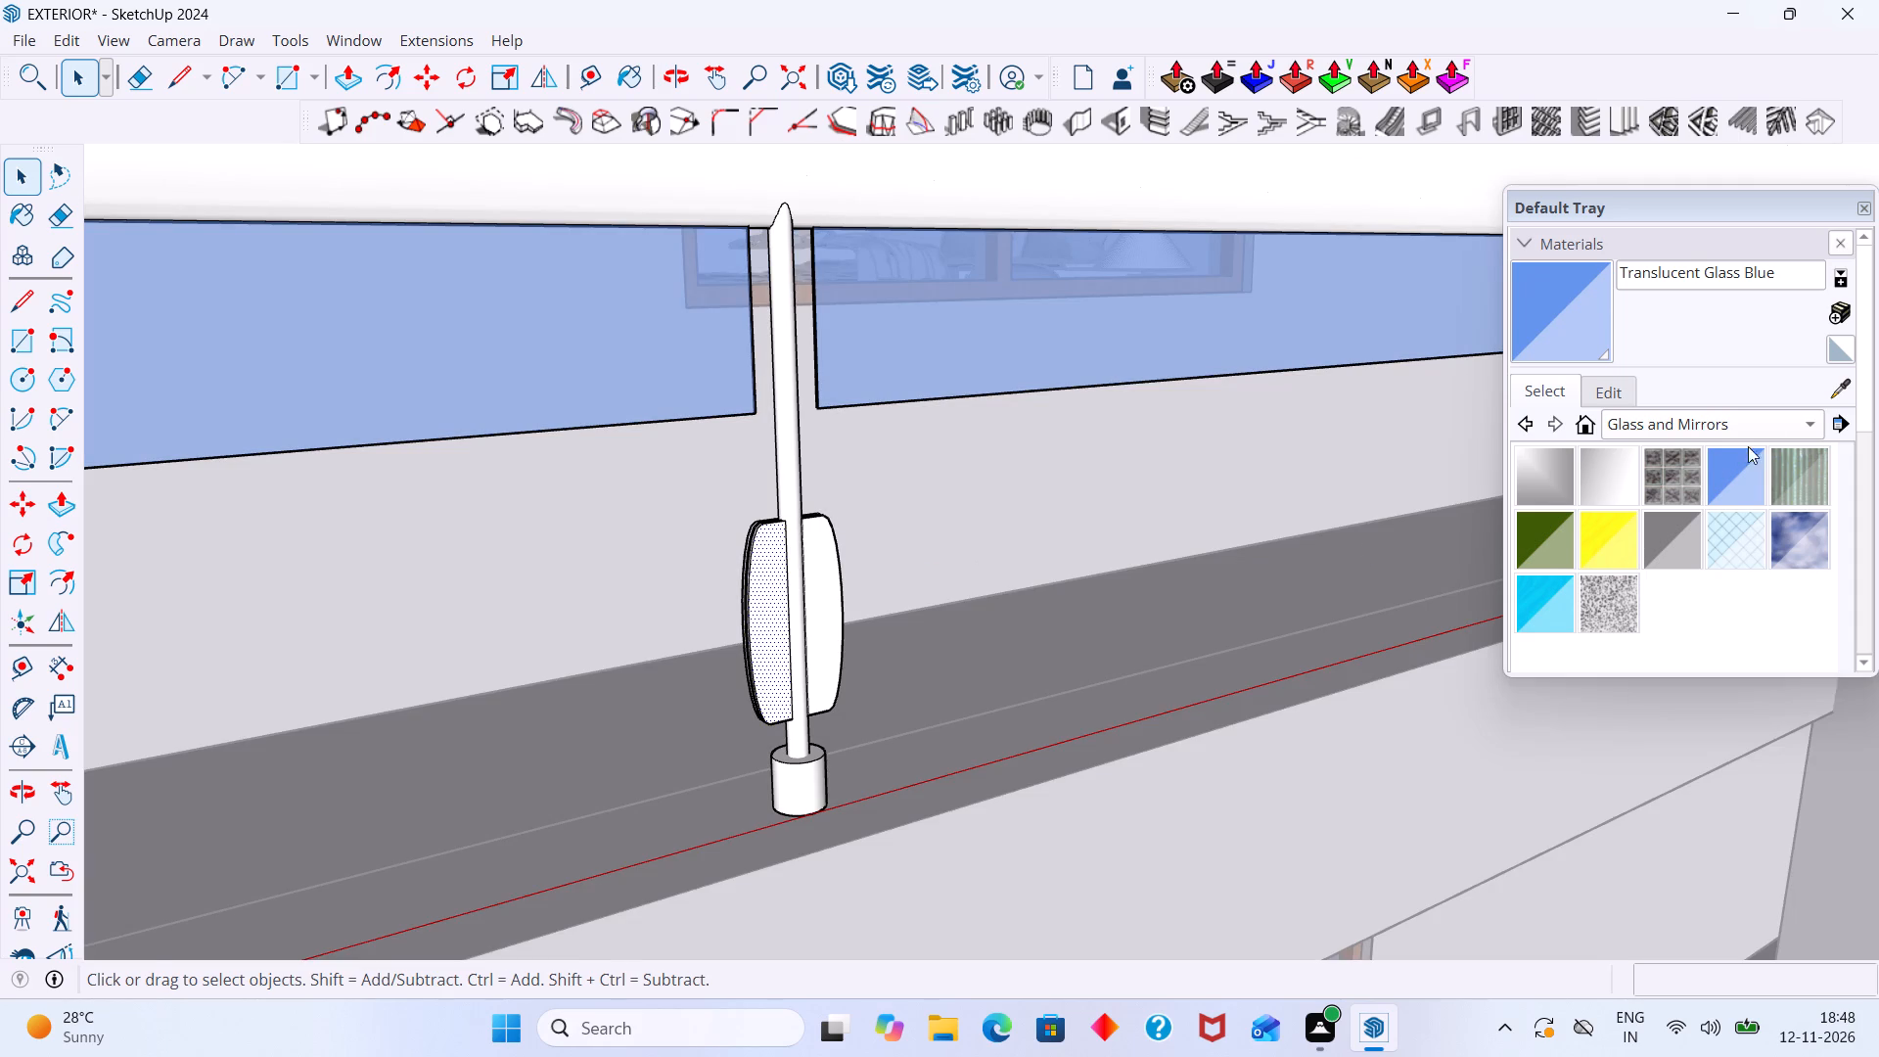
{"action": "left_click", "coordinate": [1806, 422]}
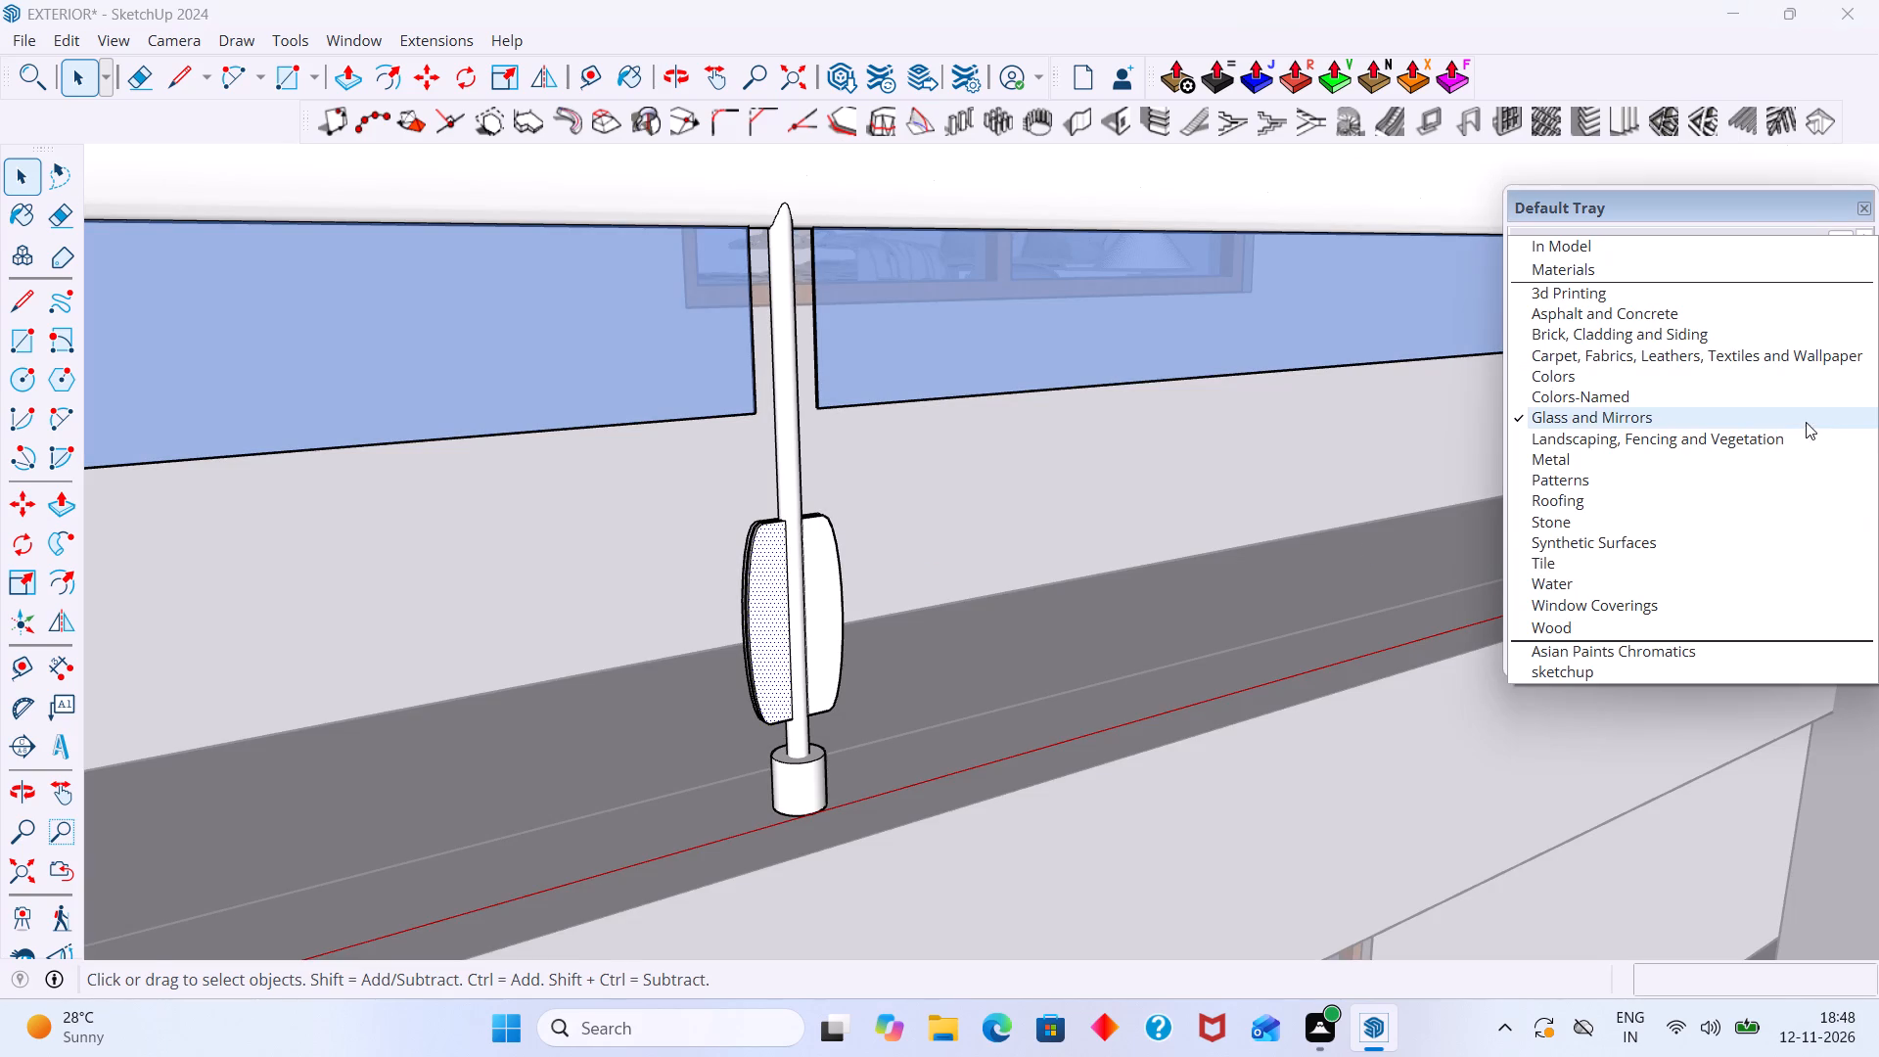
{"action": "left_click", "coordinate": [1585, 369]}
{"action": "scroll", "coordinate": [1639, 519], "scroll_direction": "down", "scroll_amount": 20}
{"action": "scroll", "coordinate": [1639, 519], "scroll_direction": "down", "scroll_amount": 9}
{"action": "scroll", "coordinate": [1586, 563], "scroll_direction": "up", "scroll_amount": 3}
{"action": "scroll", "coordinate": [1599, 578], "scroll_direction": "down", "scroll_amount": 2}
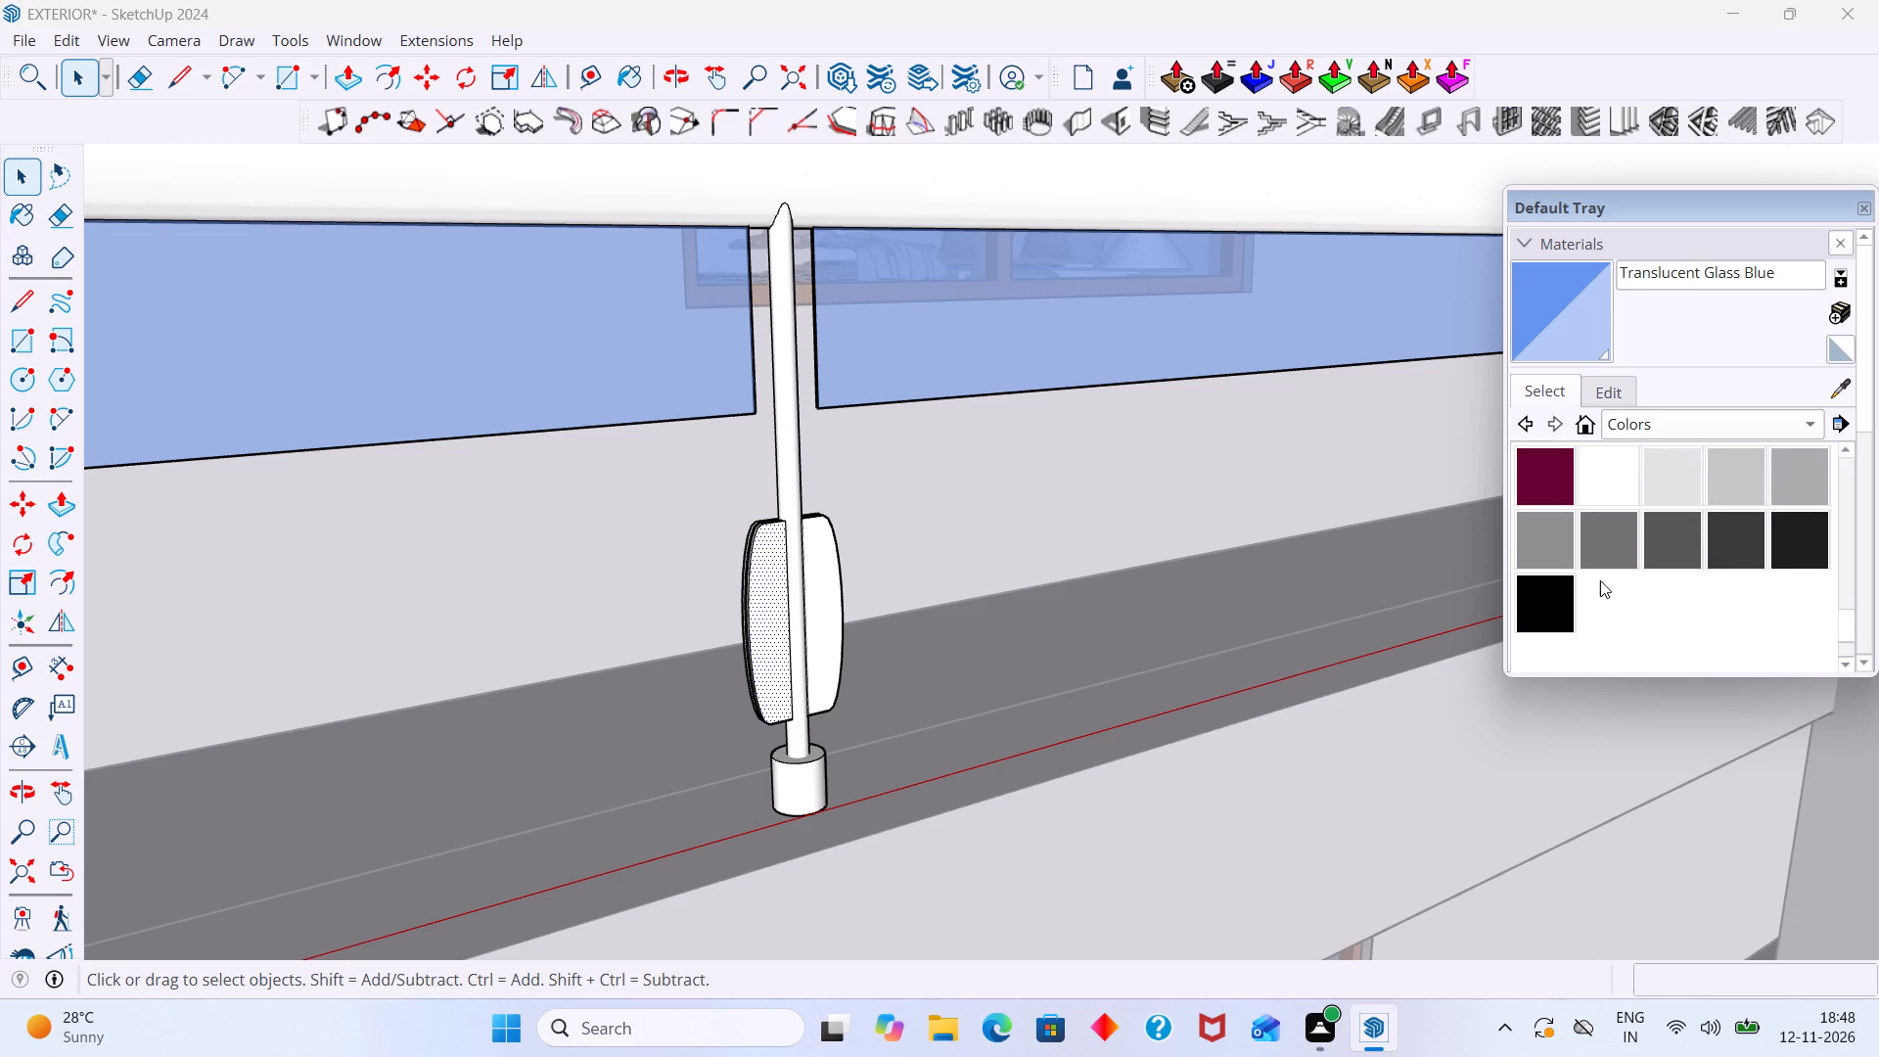
{"action": "left_click", "coordinate": [1544, 529]}
{"action": "scroll", "coordinate": [775, 655], "scroll_direction": "up", "scroll_amount": 4}
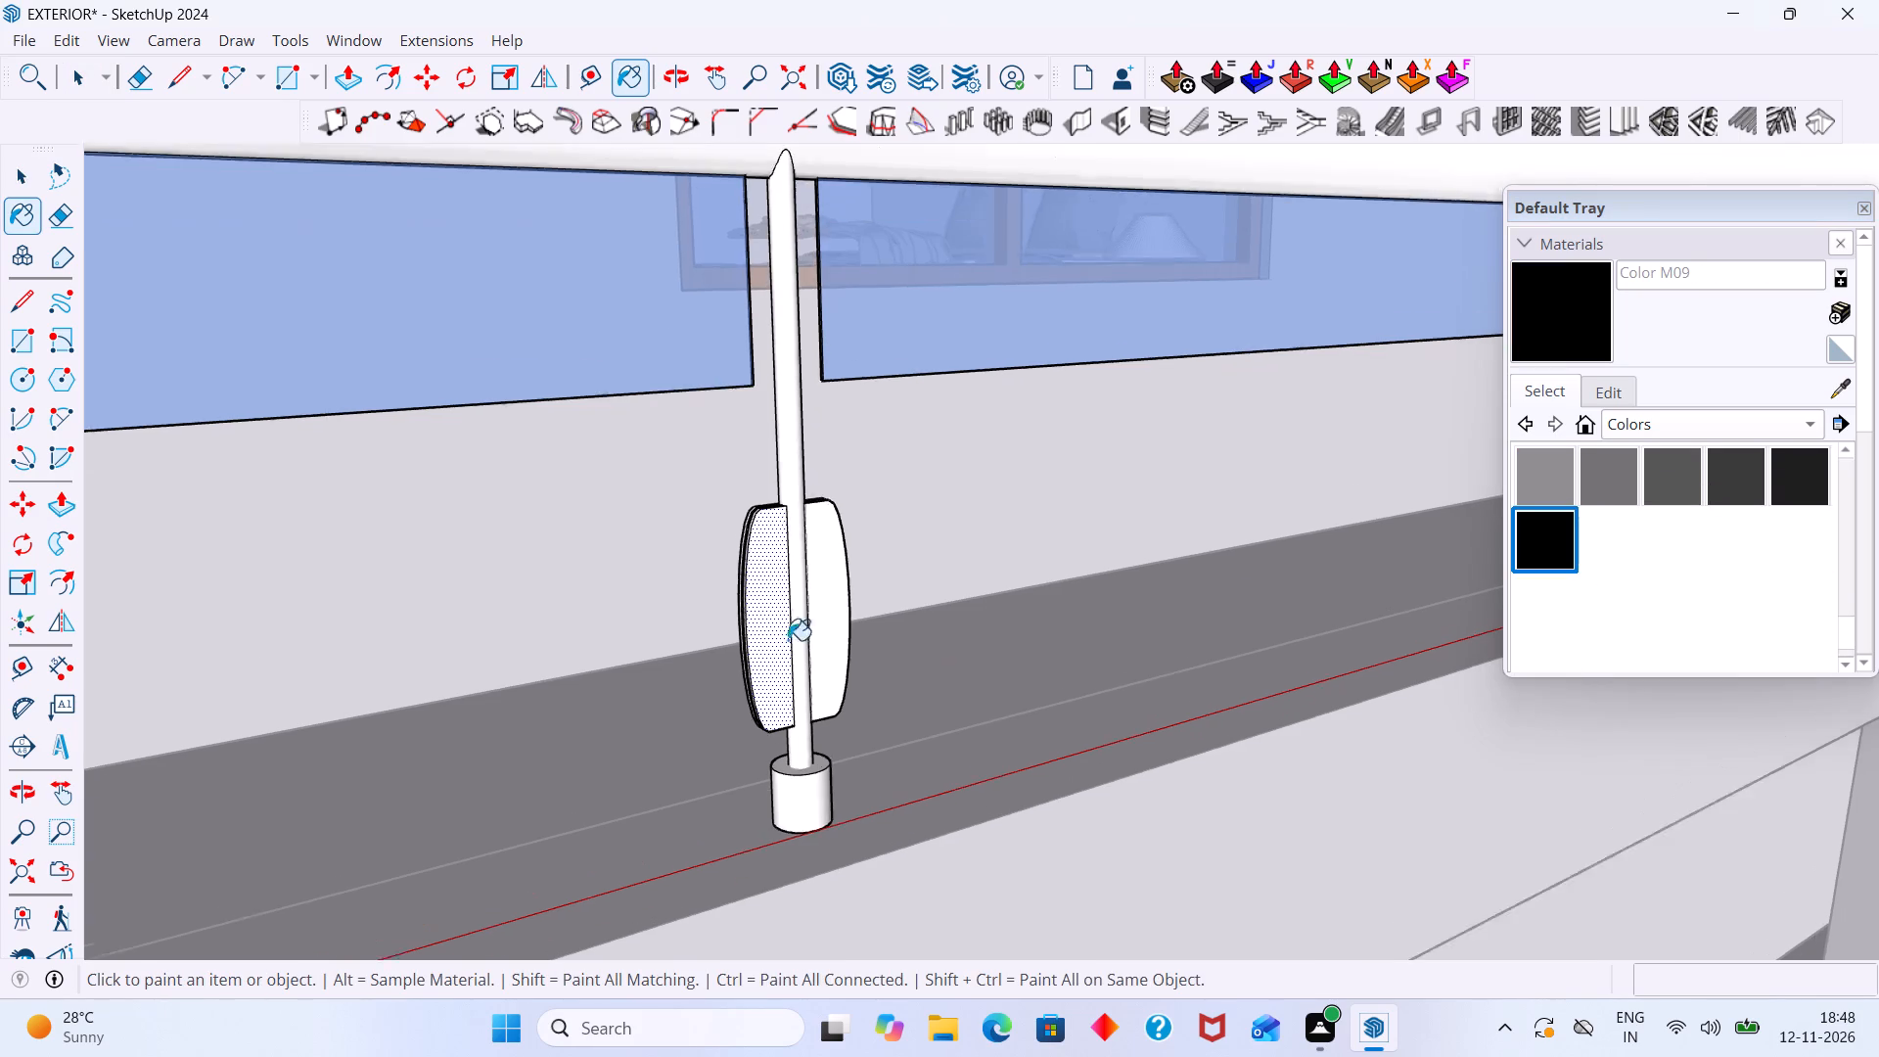
{"action": "left_click", "coordinate": [762, 626]}
{"action": "left_click", "coordinate": [849, 617]}
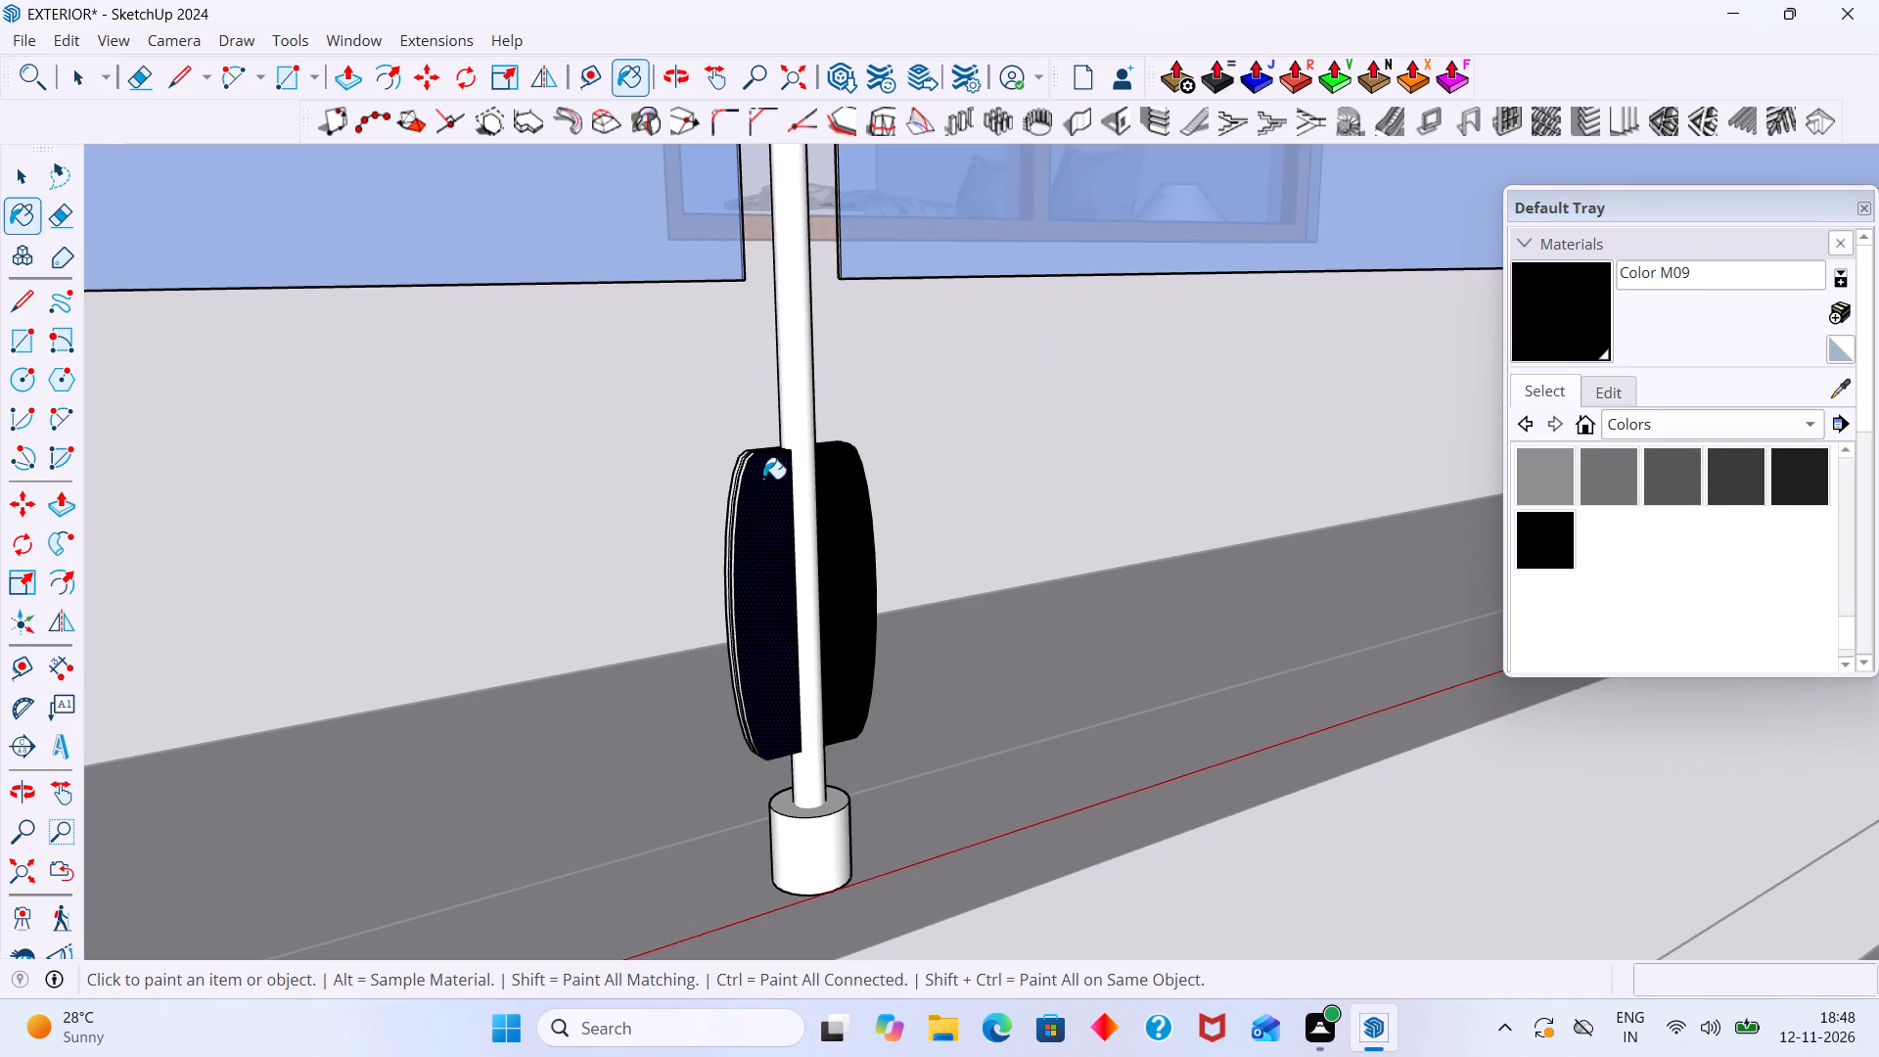
Paint the middle post's rod and the edge faces of the bracket plate on its carport-car side with Color M09.
{"action": "middle_click_drag", "start_coordinate": [763, 482], "coordinate": [755, 520]}
{"action": "scroll", "coordinate": [771, 452], "scroll_direction": "up", "scroll_amount": 4}
{"action": "left_click", "coordinate": [795, 392]}
{"action": "scroll", "coordinate": [744, 467], "scroll_direction": "up", "scroll_amount": 9}
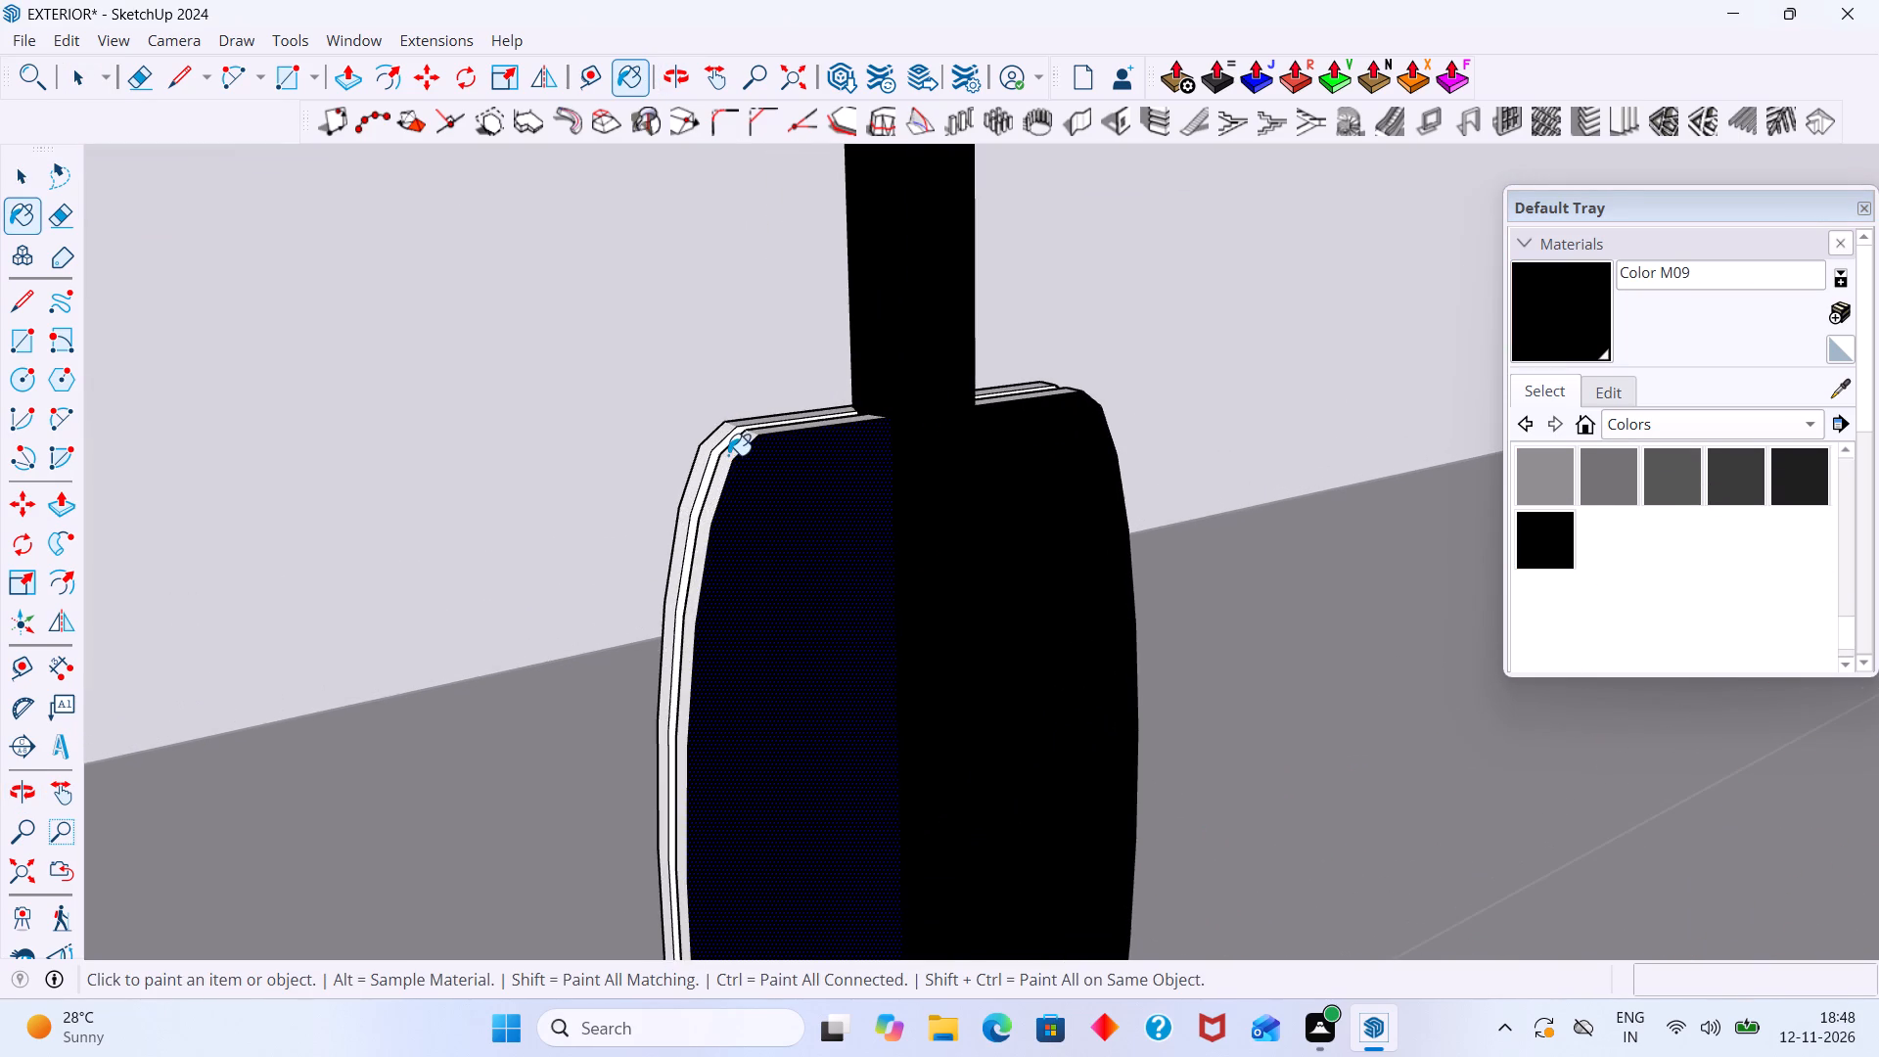
{"action": "left_click", "coordinate": [728, 455]}
{"action": "scroll", "coordinate": [728, 444], "scroll_direction": "up", "scroll_amount": 3}
{"action": "left_click", "coordinate": [721, 441]}
{"action": "left_click", "coordinate": [719, 427]}
{"action": "scroll", "coordinate": [737, 426], "scroll_direction": "up", "scroll_amount": 2}
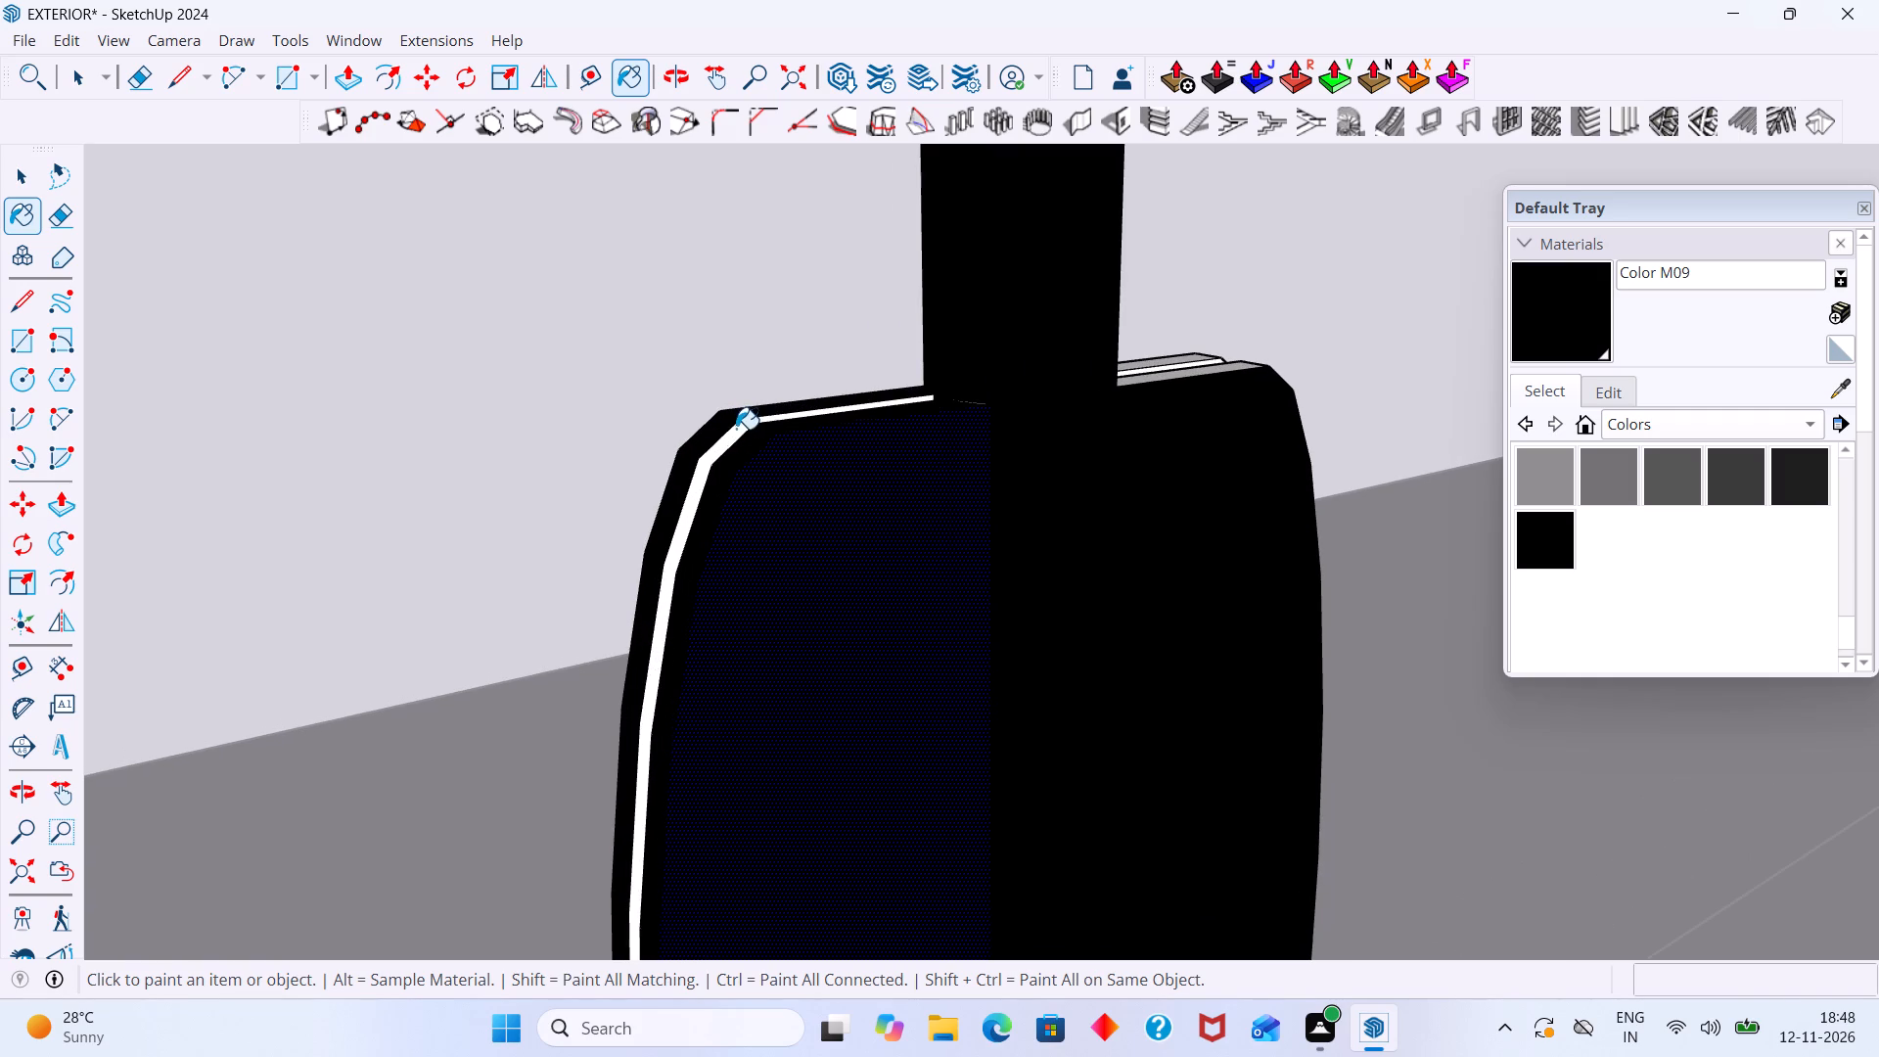
{"action": "left_click", "coordinate": [734, 435]}
Paint the edge faces of the middle post's other bracket plate, on the arched-tower side, with Color M09.
{"action": "scroll", "coordinate": [752, 434], "scroll_direction": "up", "scroll_amount": 1}
{"action": "scroll", "coordinate": [753, 434], "scroll_direction": "down", "scroll_amount": 8}
{"action": "scroll", "coordinate": [1050, 416], "scroll_direction": "up", "scroll_amount": 8}
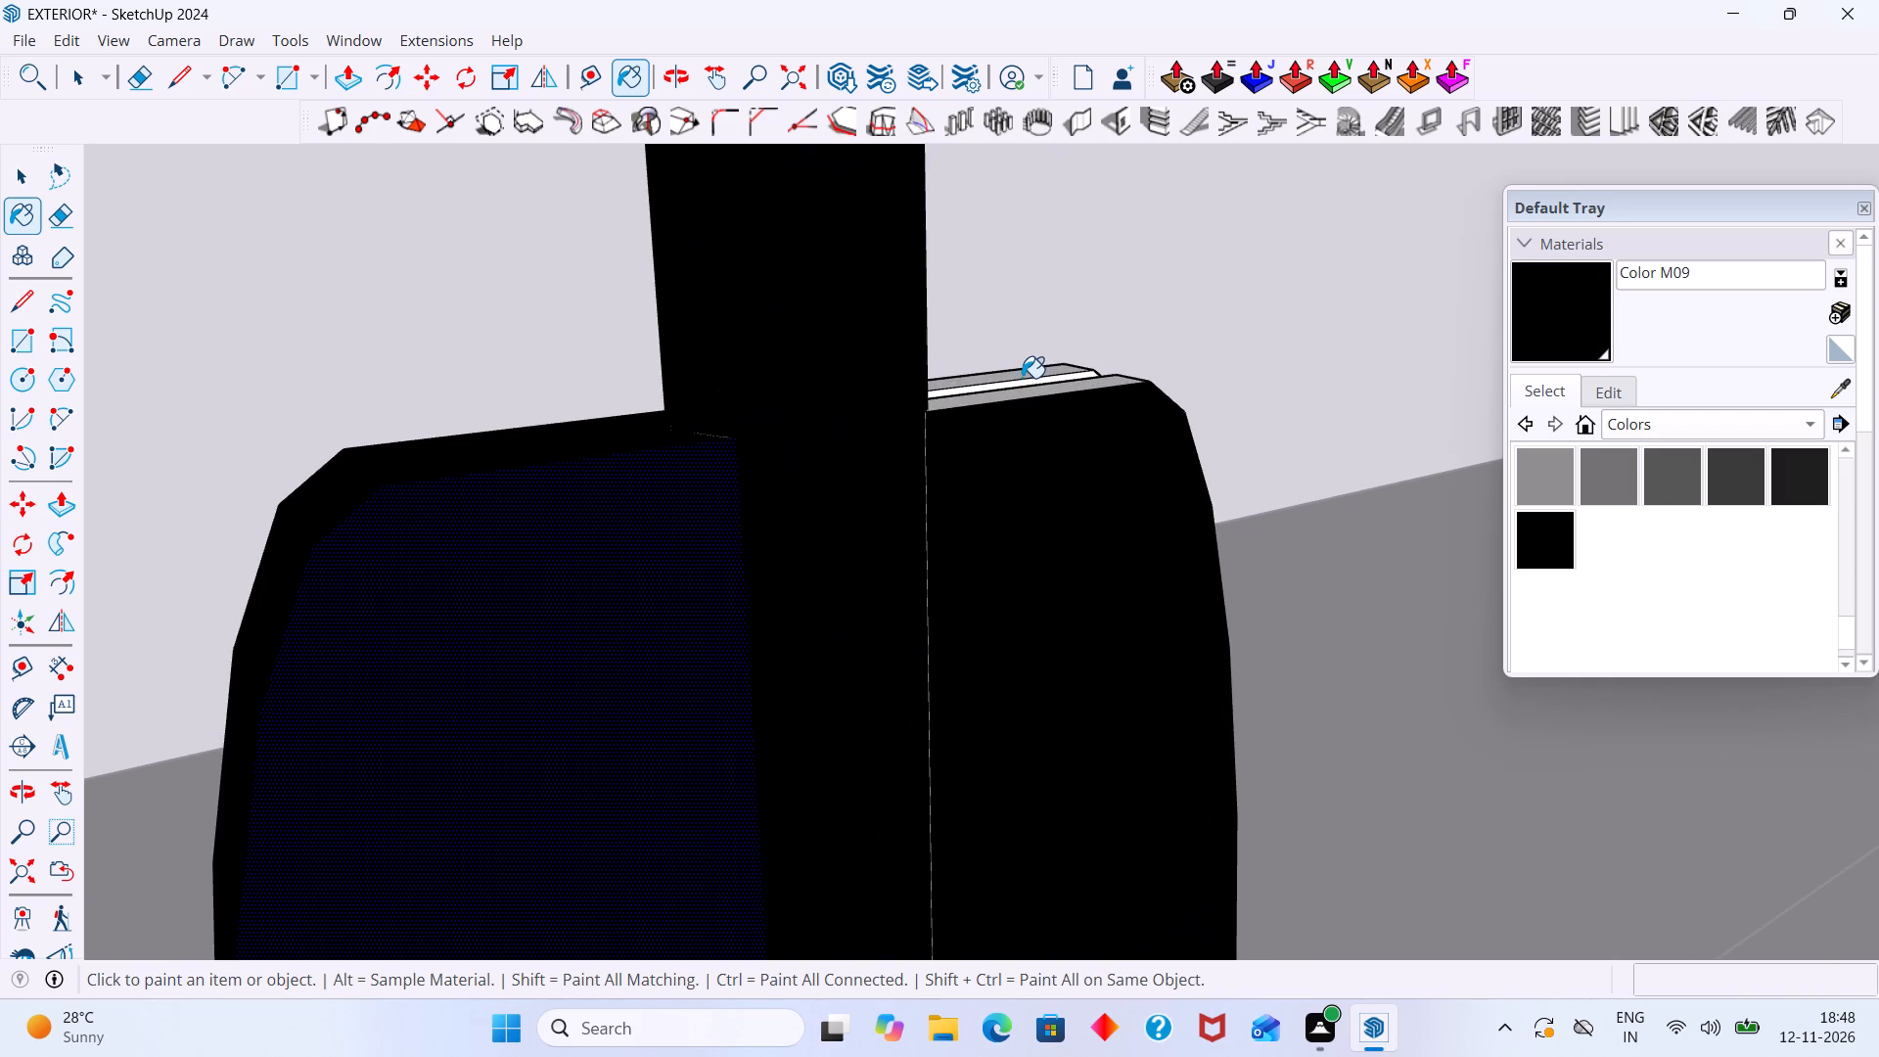
{"action": "left_click", "coordinate": [1022, 378]}
{"action": "left_click", "coordinate": [1023, 392]}
{"action": "scroll", "coordinate": [1023, 392], "scroll_direction": "up", "scroll_amount": 1}
{"action": "middle_click_drag", "start_coordinate": [1023, 391], "coordinate": [937, 472]}
{"action": "scroll", "coordinate": [1036, 400], "scroll_direction": "up", "scroll_amount": 4}
{"action": "left_click", "coordinate": [1039, 372]}
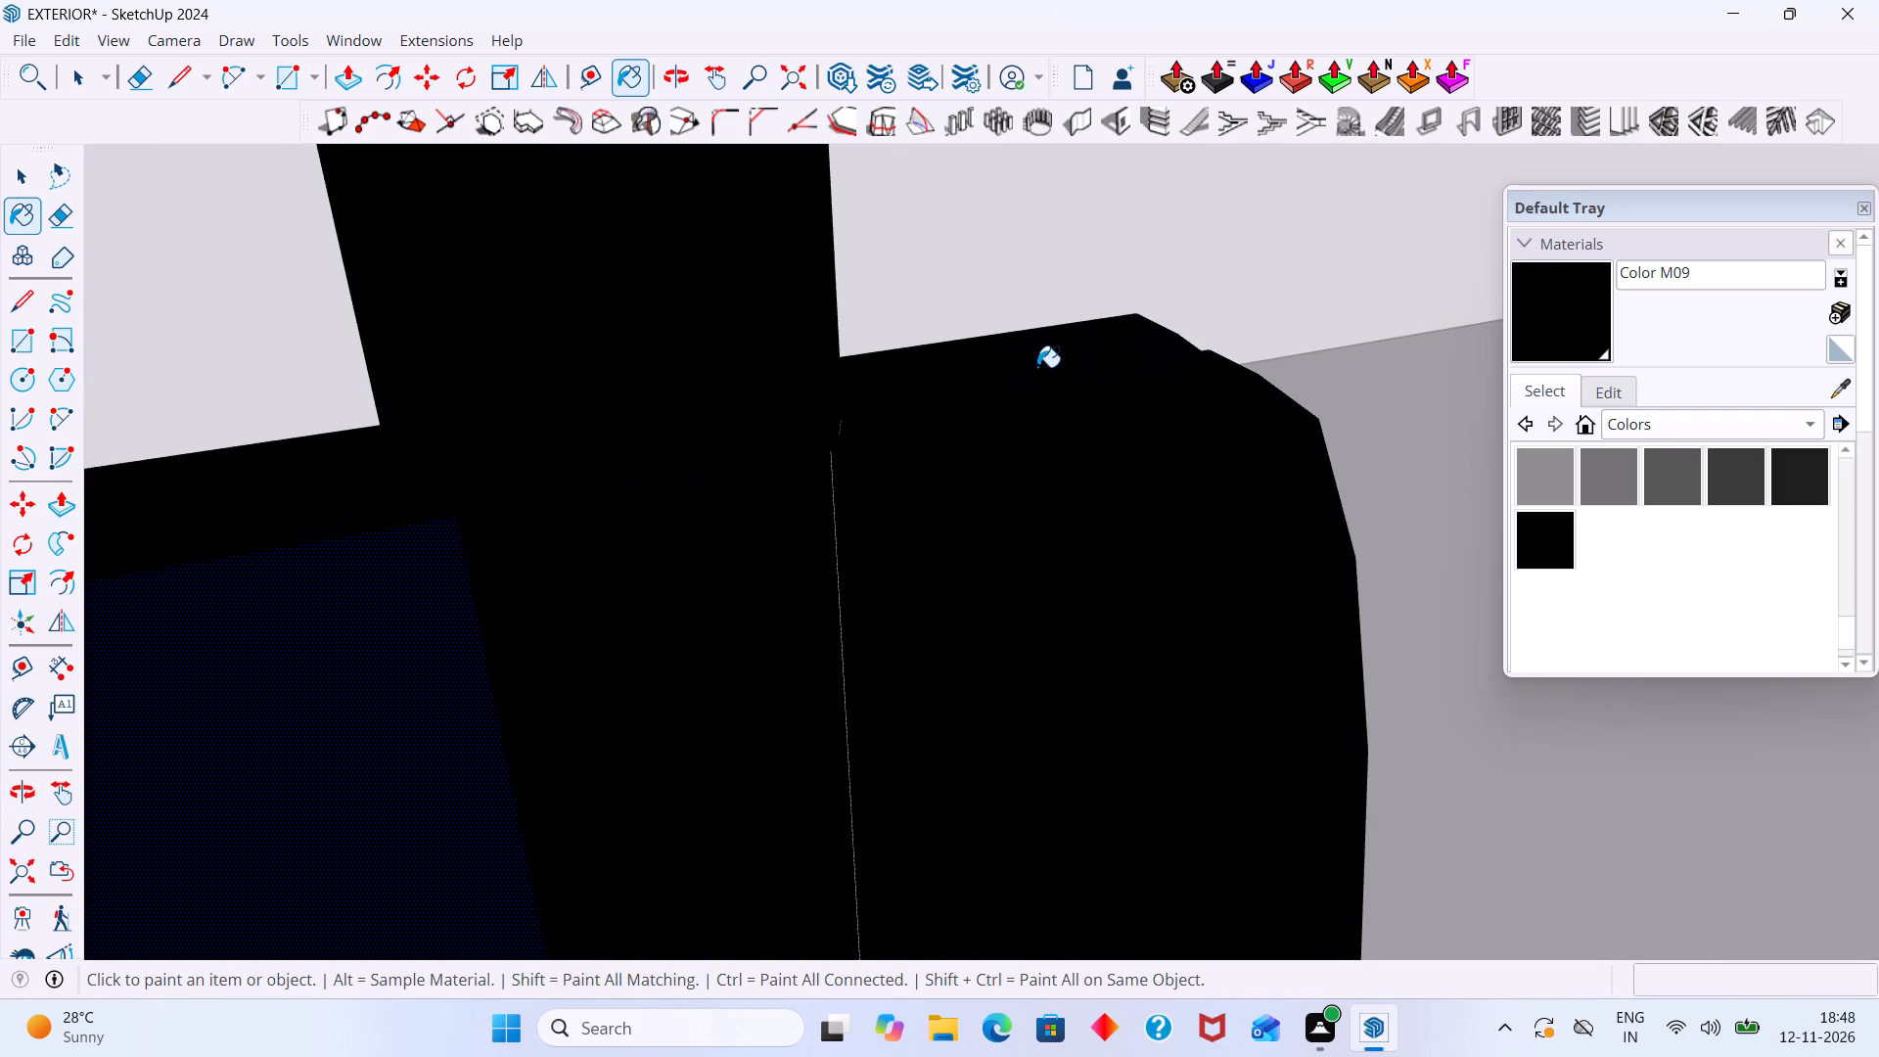
Paint the top and side of the middle post's base cylinder with Color M09.
{"action": "scroll", "coordinate": [1037, 367], "scroll_direction": "down", "scroll_amount": 20}
{"action": "scroll", "coordinate": [1037, 367], "scroll_direction": "down", "scroll_amount": 9}
{"action": "scroll", "coordinate": [999, 639], "scroll_direction": "up", "scroll_amount": 4}
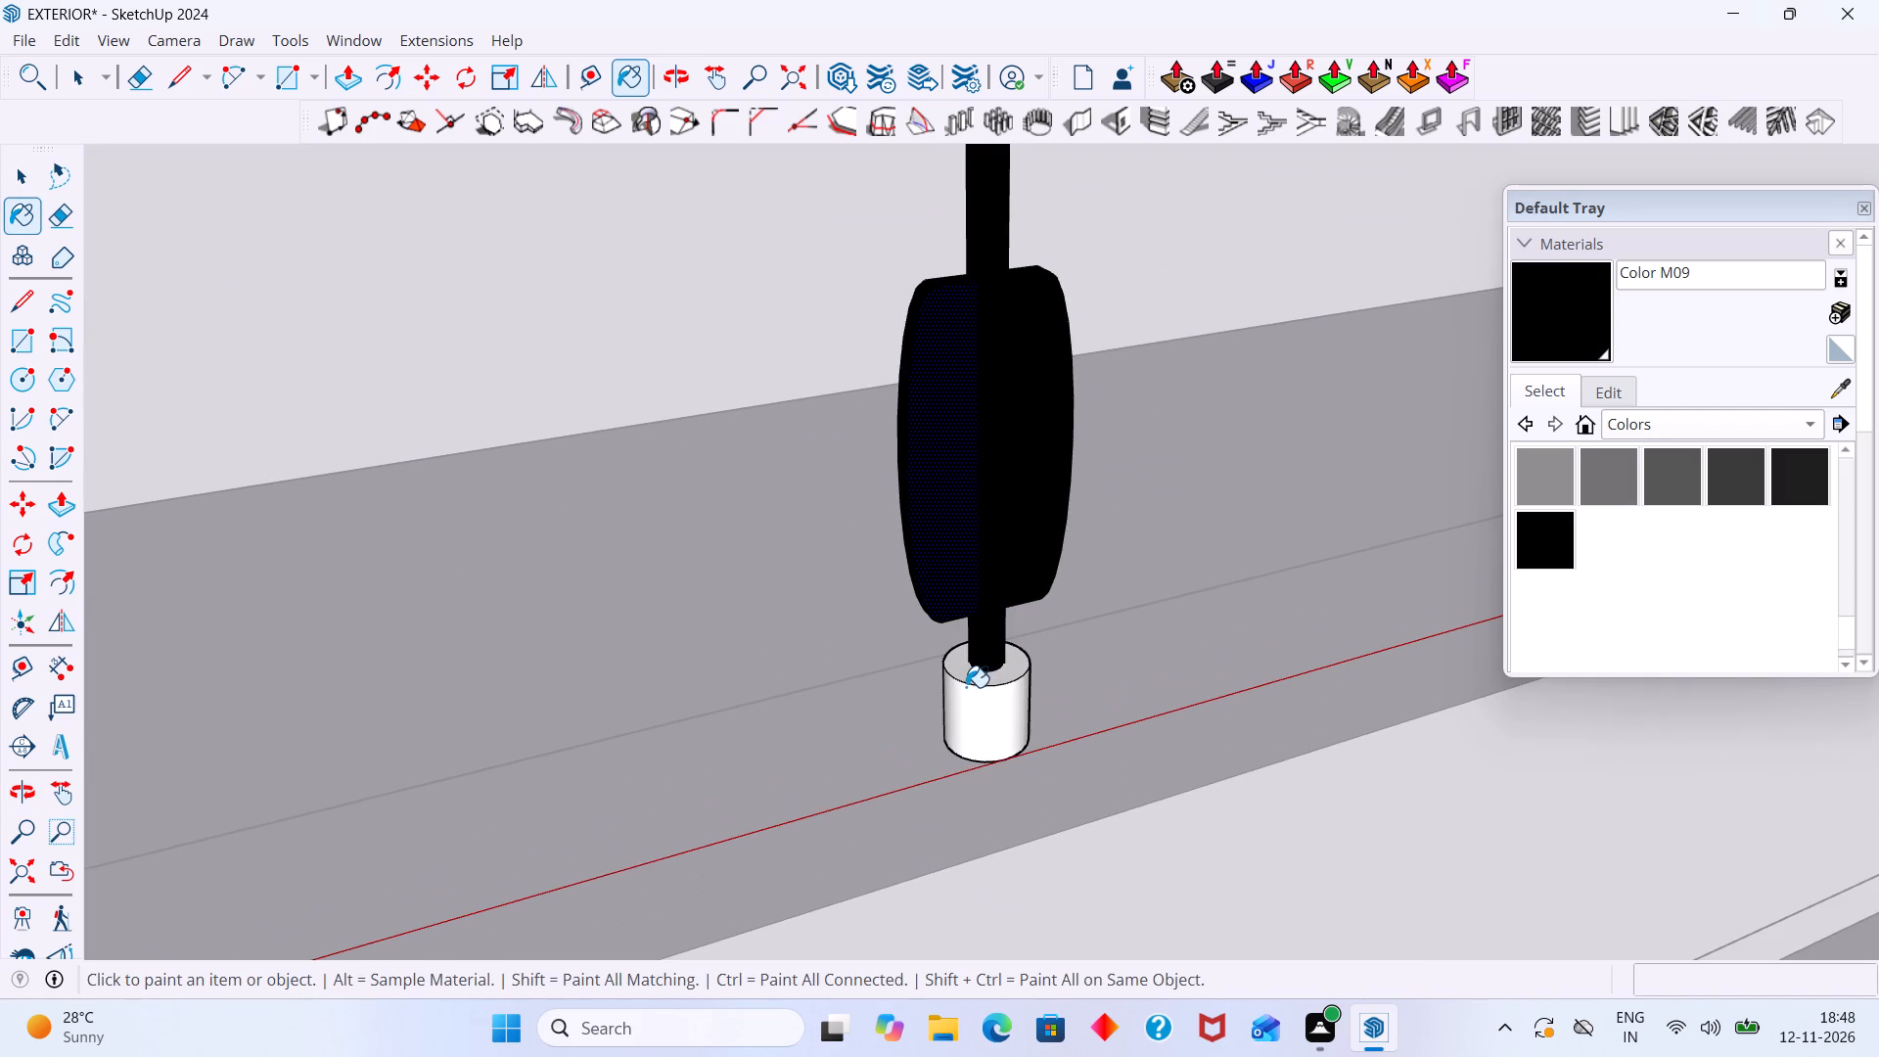
{"action": "left_click", "coordinate": [969, 686]}
{"action": "left_click", "coordinate": [974, 682]}
{"action": "left_click", "coordinate": [989, 698]}
Paint the balcony railing's long horizontal handrail with Color M09.
{"action": "scroll", "coordinate": [989, 693], "scroll_direction": "down", "scroll_amount": 2}
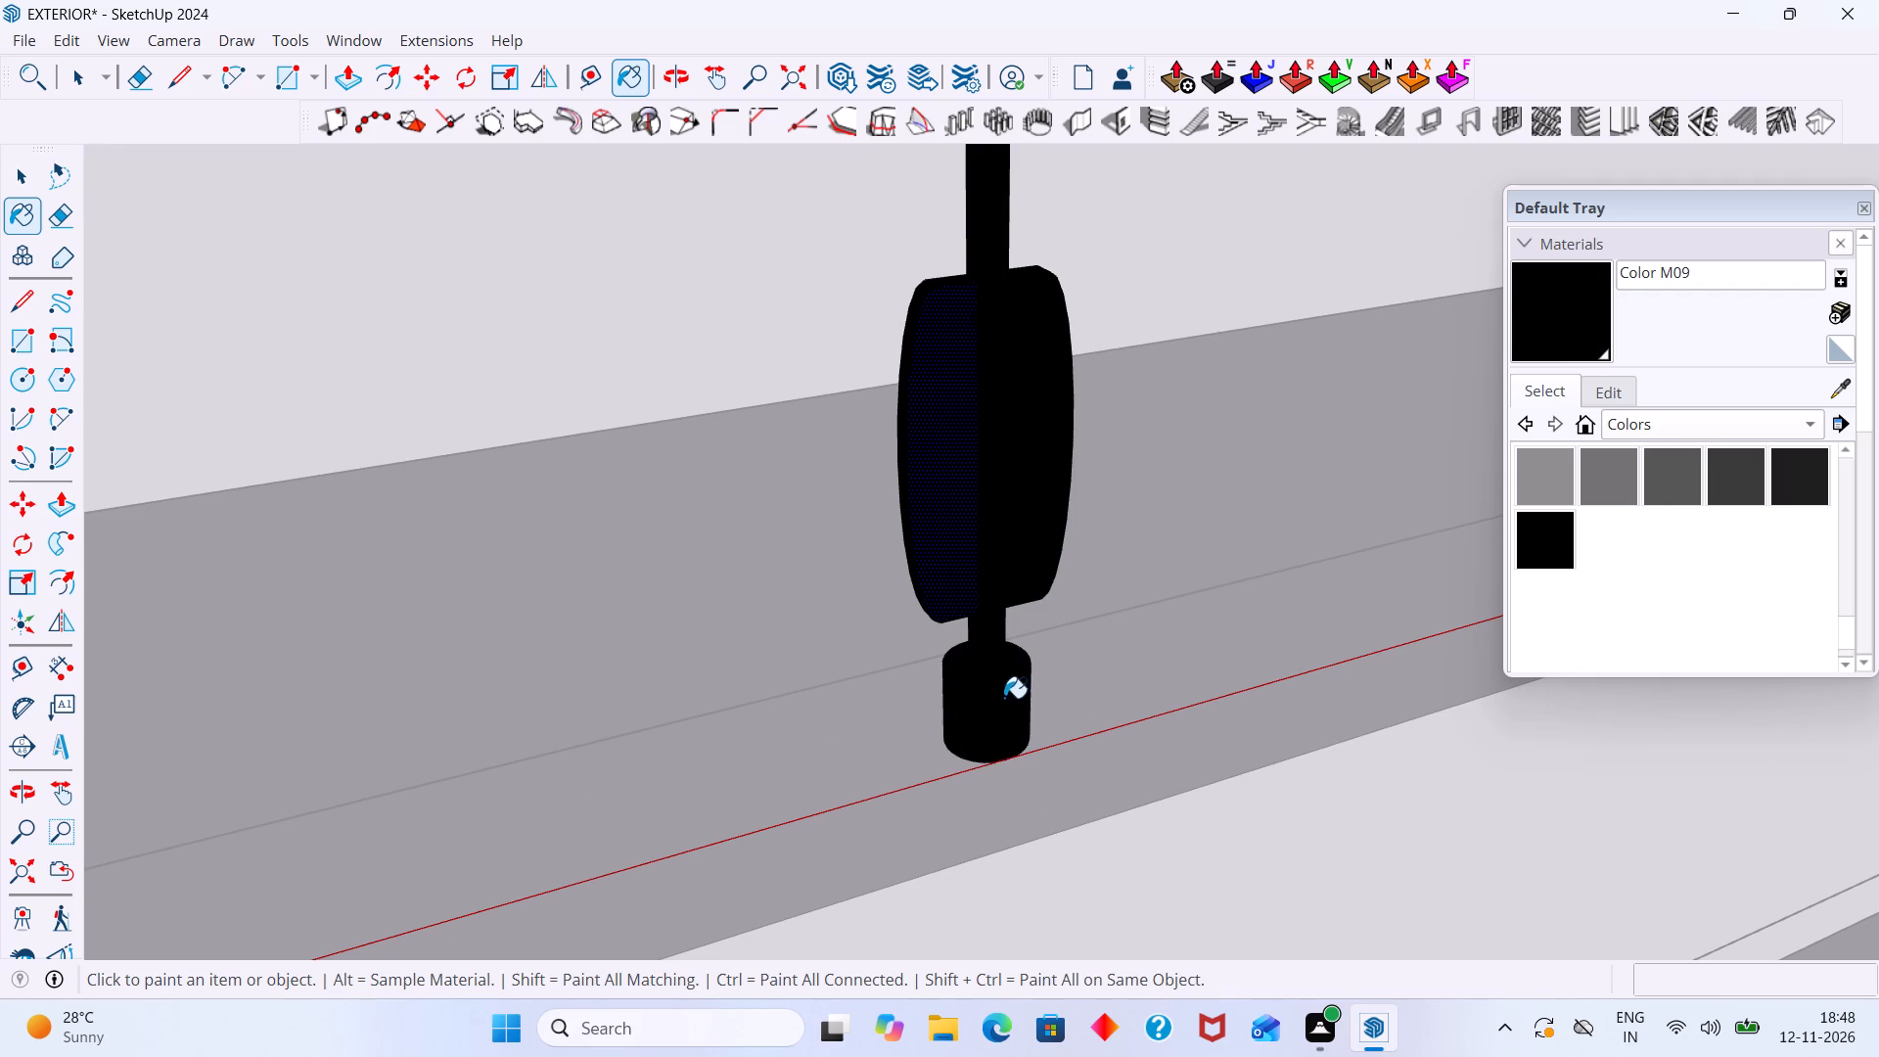
{"action": "scroll", "coordinate": [1004, 698], "scroll_direction": "down", "scroll_amount": 17}
{"action": "left_click", "coordinate": [1005, 482]}
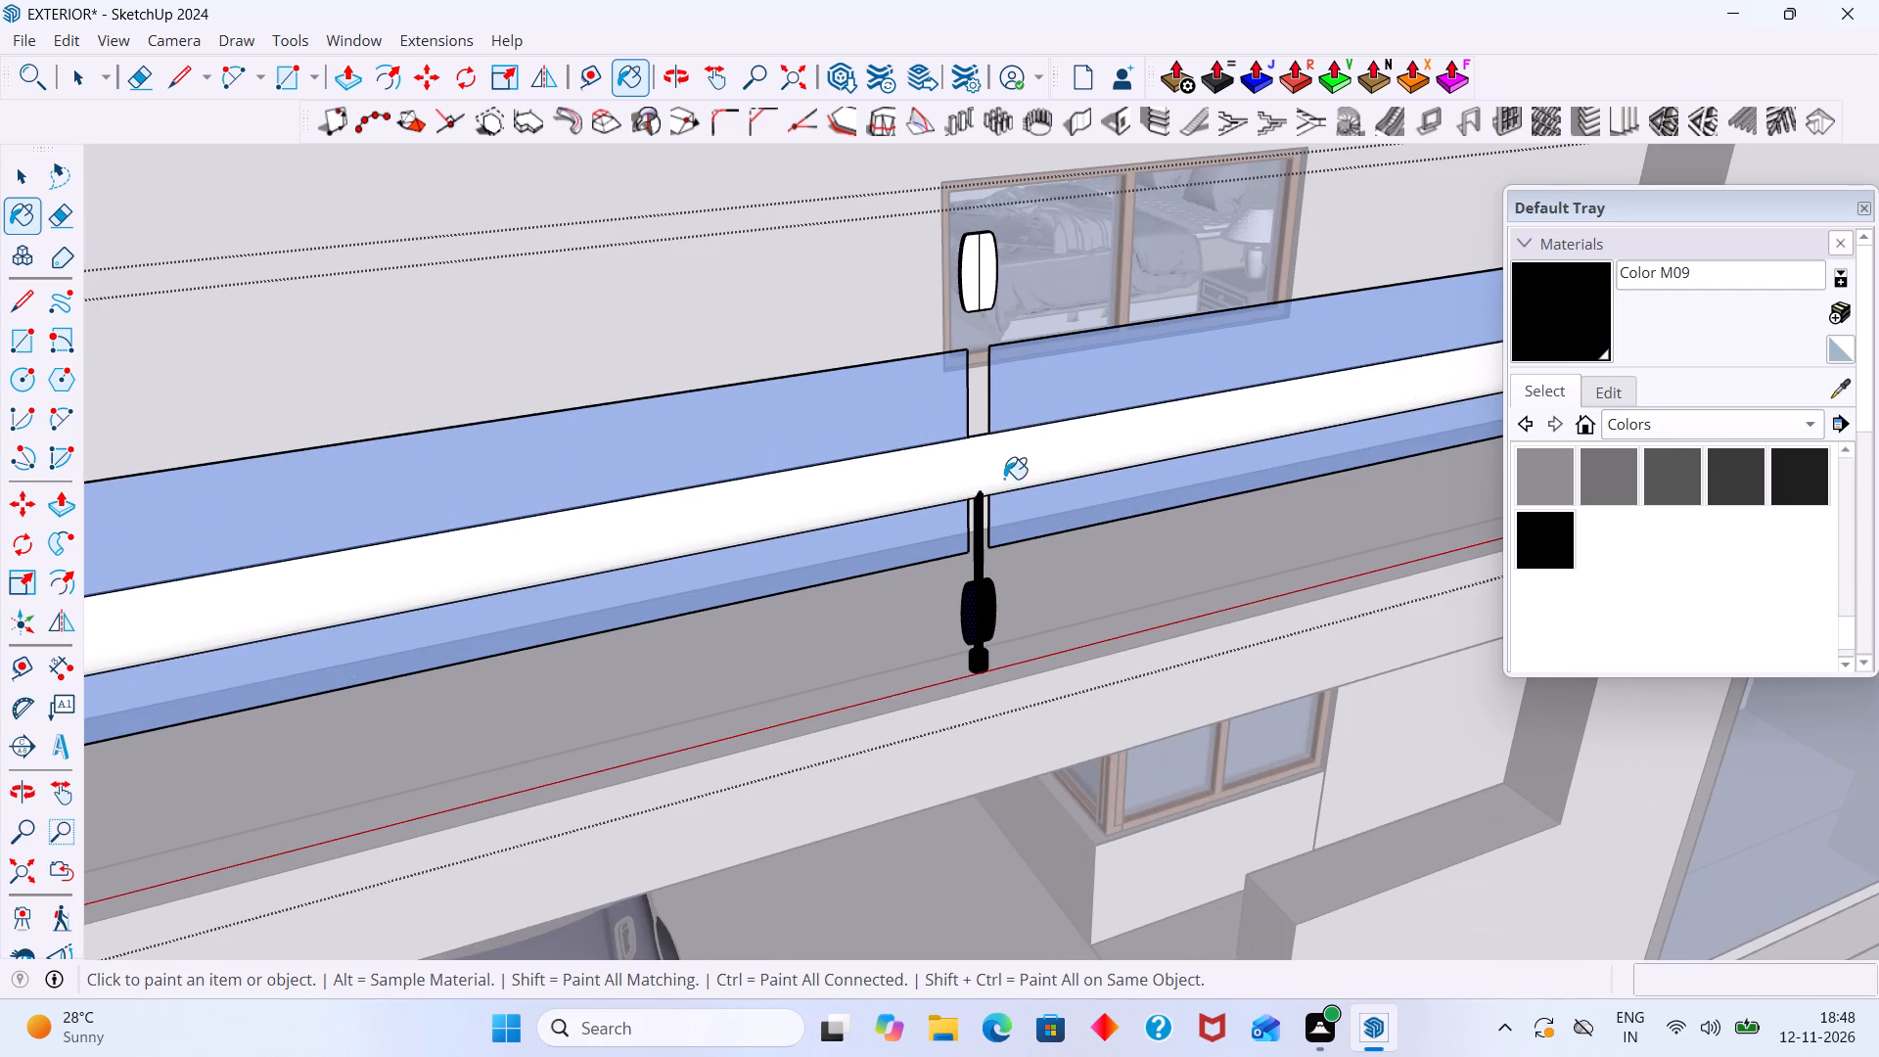
Paint the upper plate, lower bracket plate and rod of the railing's end post on the carport side with Color M09.
{"action": "scroll", "coordinate": [1004, 479], "scroll_direction": "down", "scroll_amount": 14}
{"action": "scroll", "coordinate": [797, 512], "scroll_direction": "up", "scroll_amount": 8}
{"action": "middle_click_drag", "start_coordinate": [738, 508], "coordinate": [570, 526]}
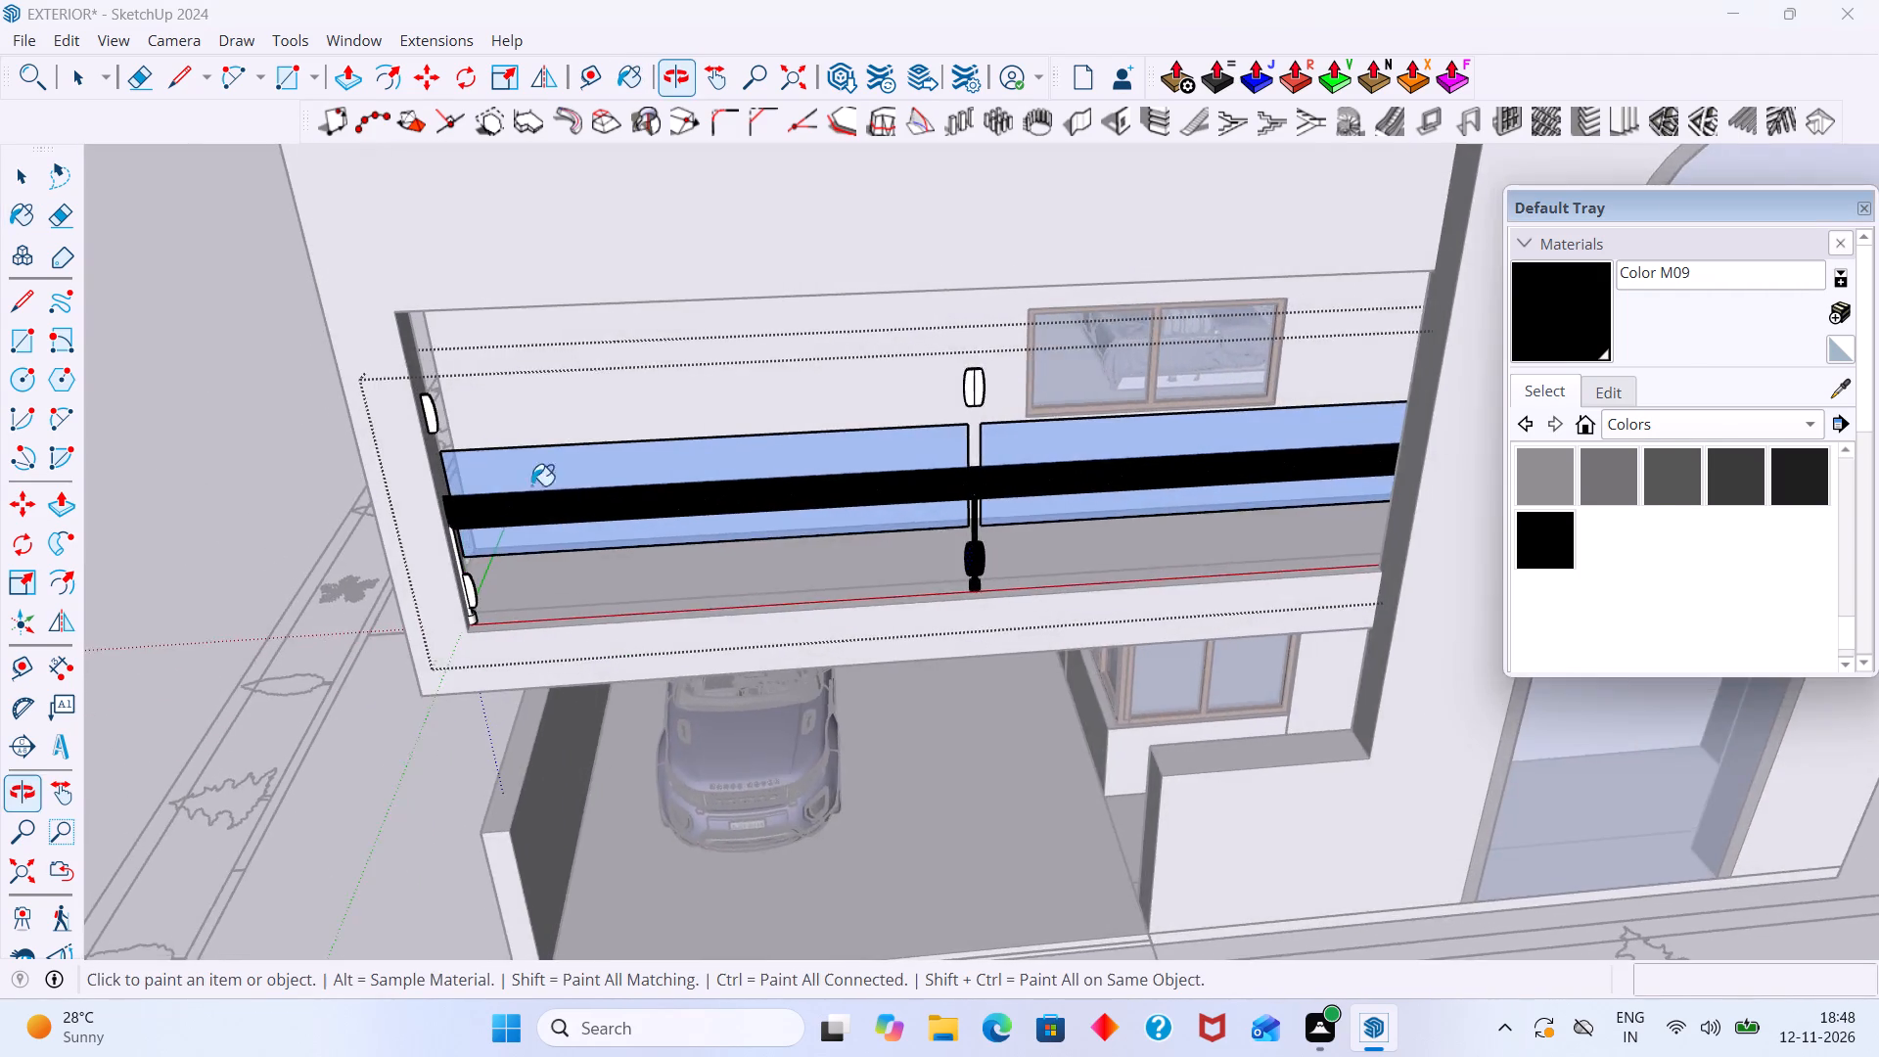
{"action": "scroll", "coordinate": [511, 470], "scroll_direction": "up", "scroll_amount": 11}
{"action": "left_click", "coordinate": [408, 390]}
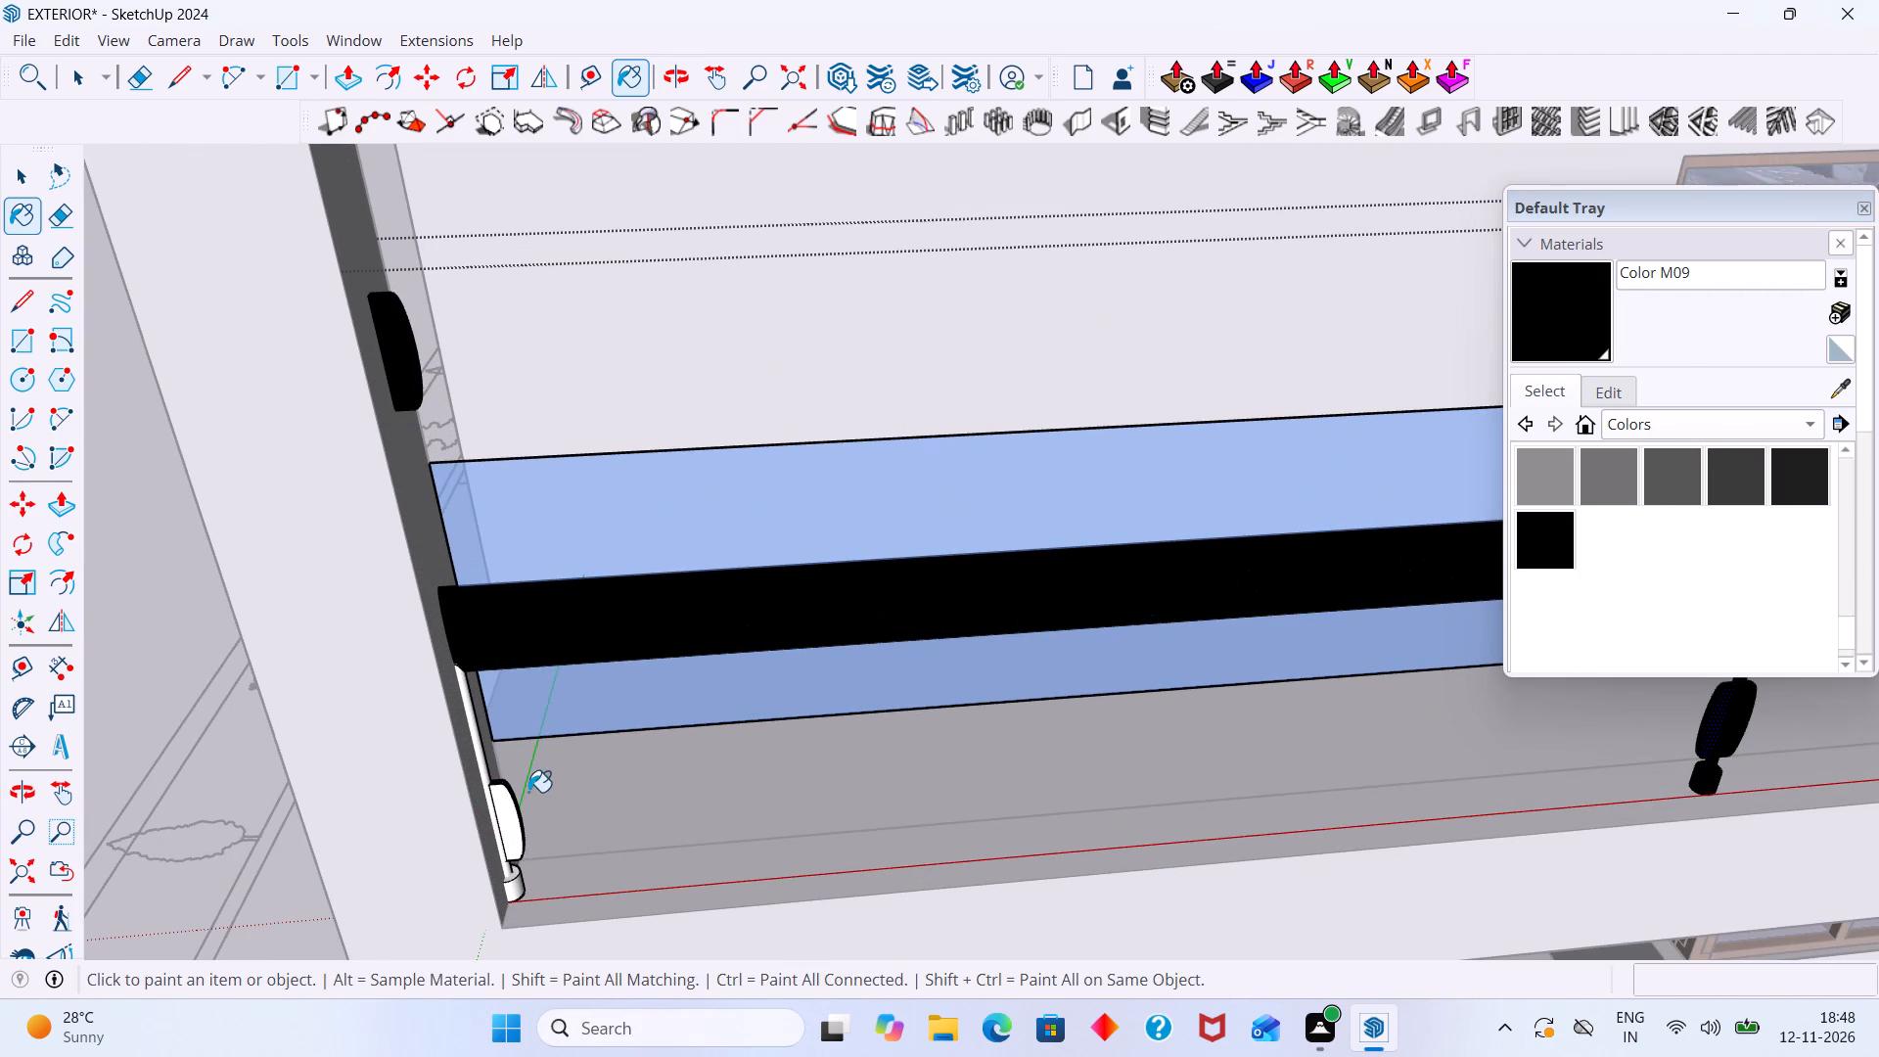
{"action": "left_click", "coordinate": [496, 799]}
{"action": "left_click", "coordinate": [481, 760]}
{"action": "scroll", "coordinate": [468, 794], "scroll_direction": "down", "scroll_amount": 3}
{"action": "scroll", "coordinate": [497, 872], "scroll_direction": "up", "scroll_amount": 3}
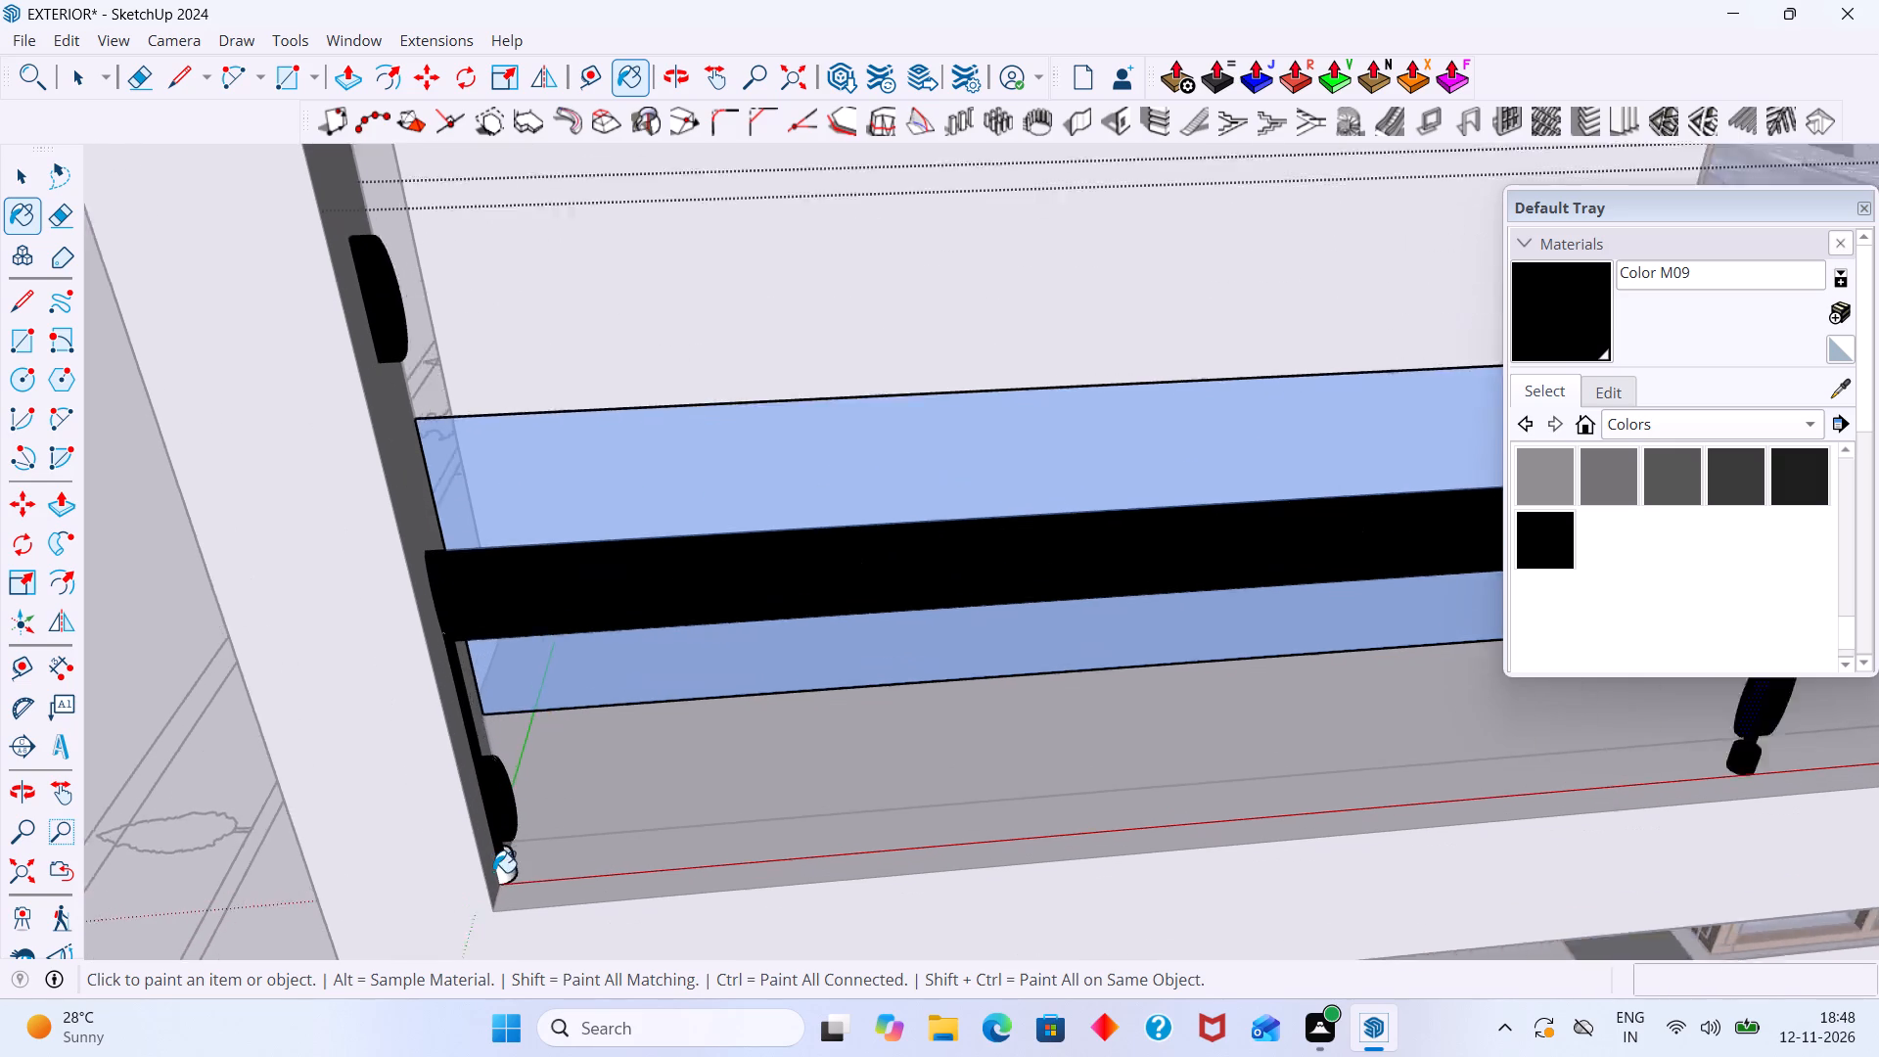
Paint the side and top of the carport-side end post's base cylinder with Color M09.
{"action": "scroll", "coordinate": [493, 872], "scroll_direction": "up", "scroll_amount": 4}
{"action": "left_click", "coordinate": [509, 861]}
{"action": "scroll", "coordinate": [509, 868], "scroll_direction": "down", "scroll_amount": 4}
{"action": "scroll", "coordinate": [513, 859], "scroll_direction": "up", "scroll_amount": 9}
{"action": "left_click", "coordinate": [511, 847]}
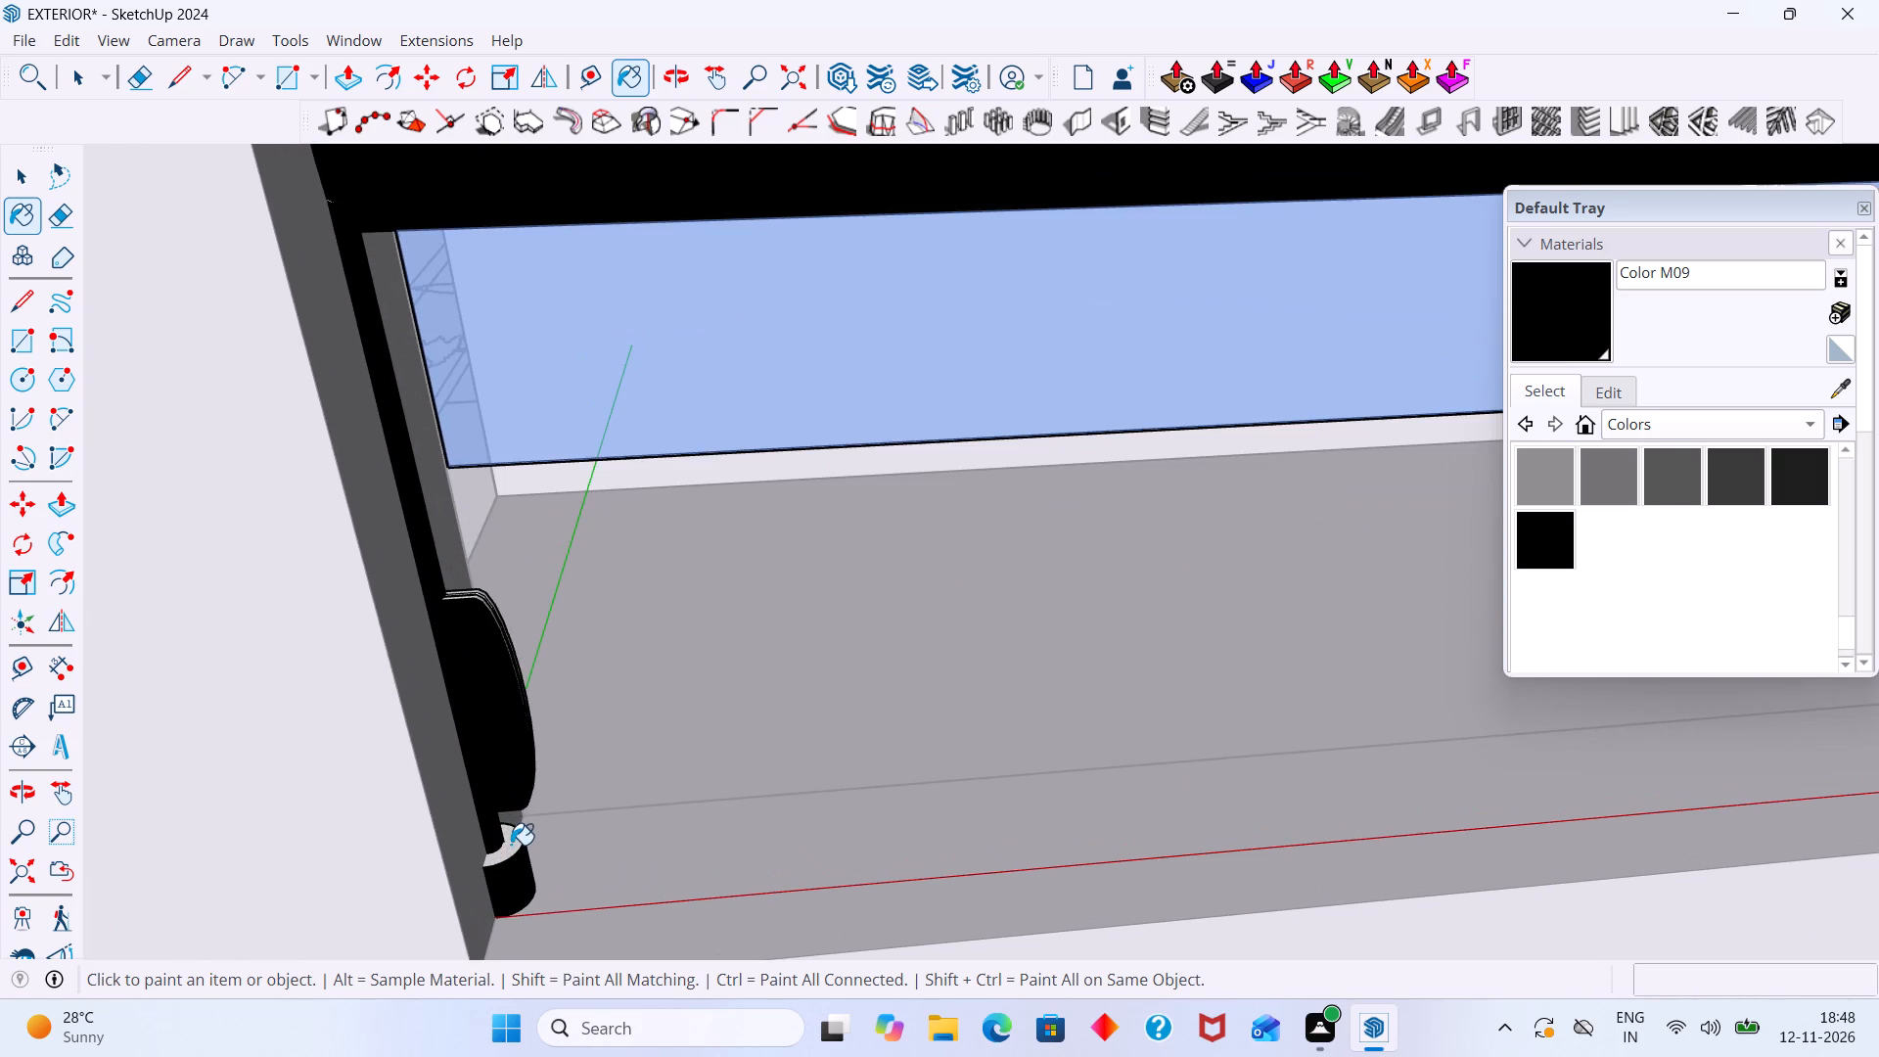
{"action": "scroll", "coordinate": [511, 844], "scroll_direction": "down", "scroll_amount": 20}
{"action": "scroll", "coordinate": [899, 696], "scroll_direction": "up", "scroll_amount": 7}
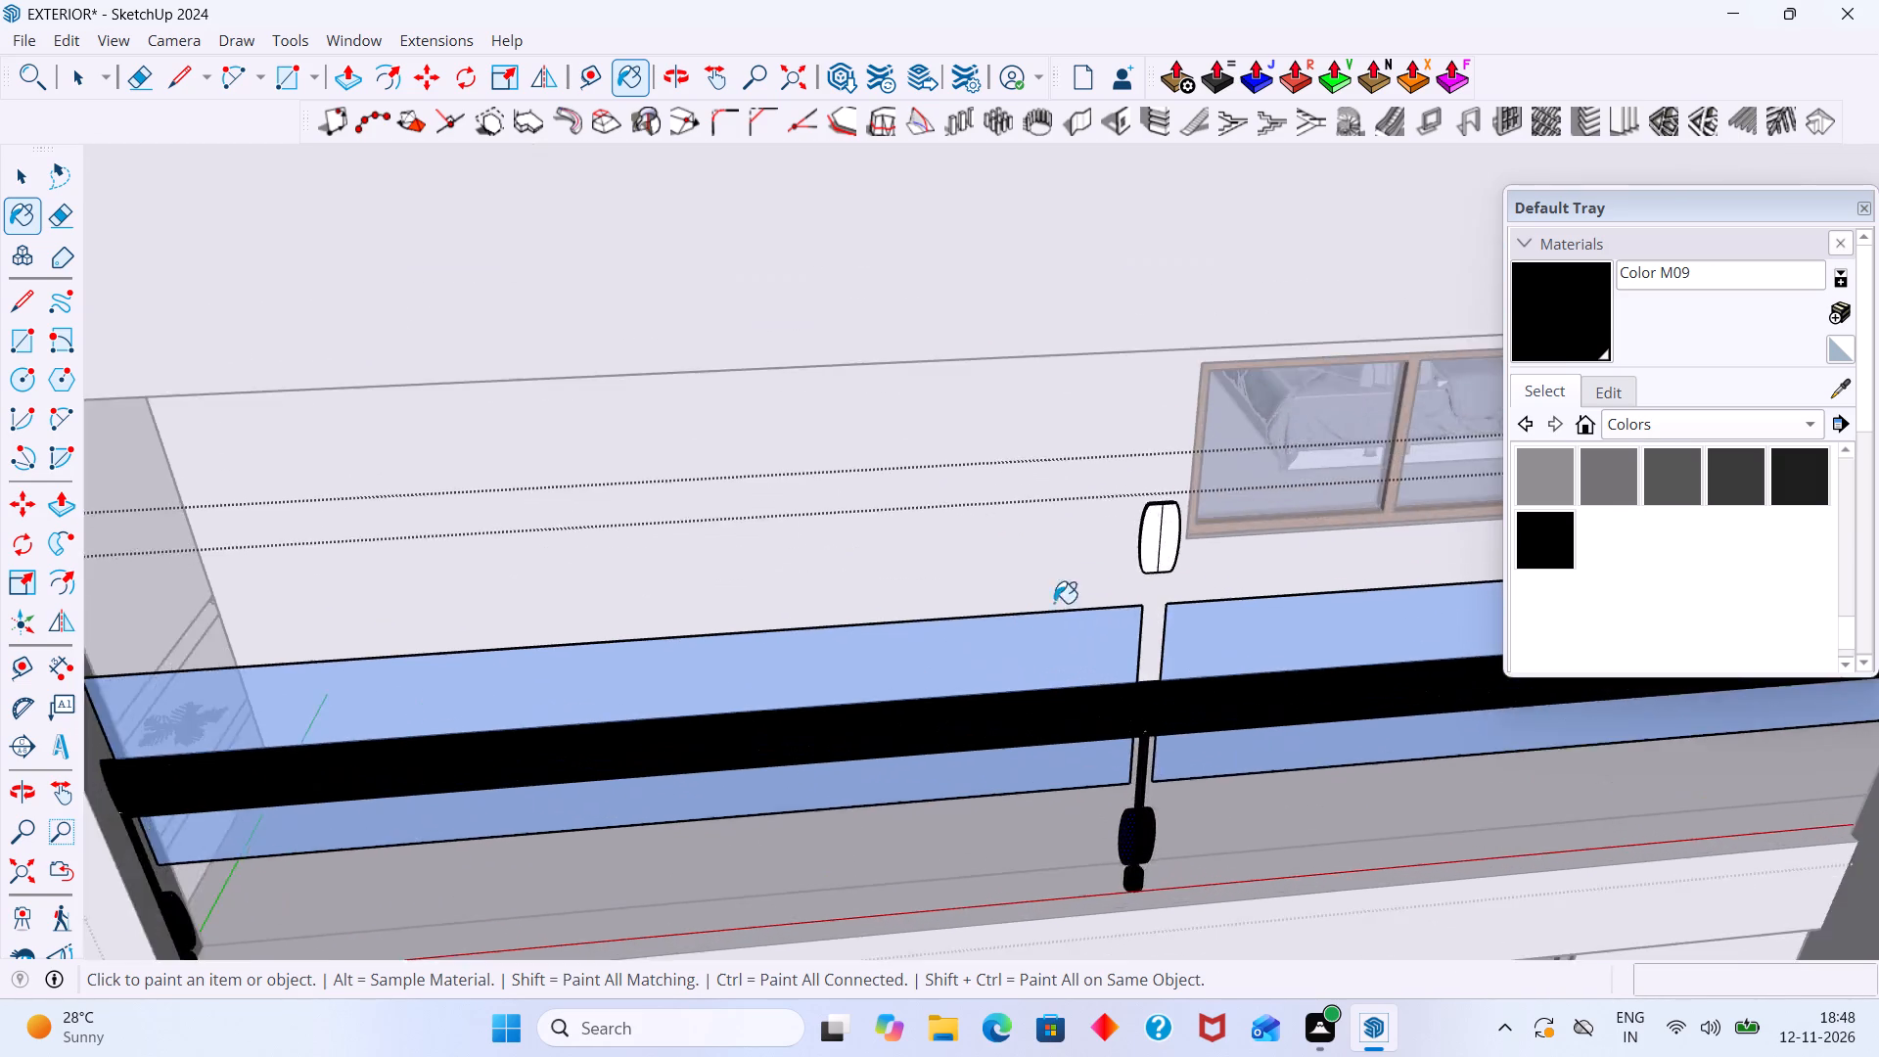
Paint both halves of the plate above the handrail at the balcony's middle post with Color M09.
{"action": "scroll", "coordinate": [1054, 603], "scroll_direction": "up", "scroll_amount": 4}
{"action": "left_click", "coordinate": [1189, 519]}
{"action": "left_click", "coordinate": [1231, 506]}
{"action": "scroll", "coordinate": [1226, 503], "scroll_direction": "down", "scroll_amount": 3}
{"action": "middle_click_drag", "start_coordinate": [1214, 508], "coordinate": [1127, 551]}
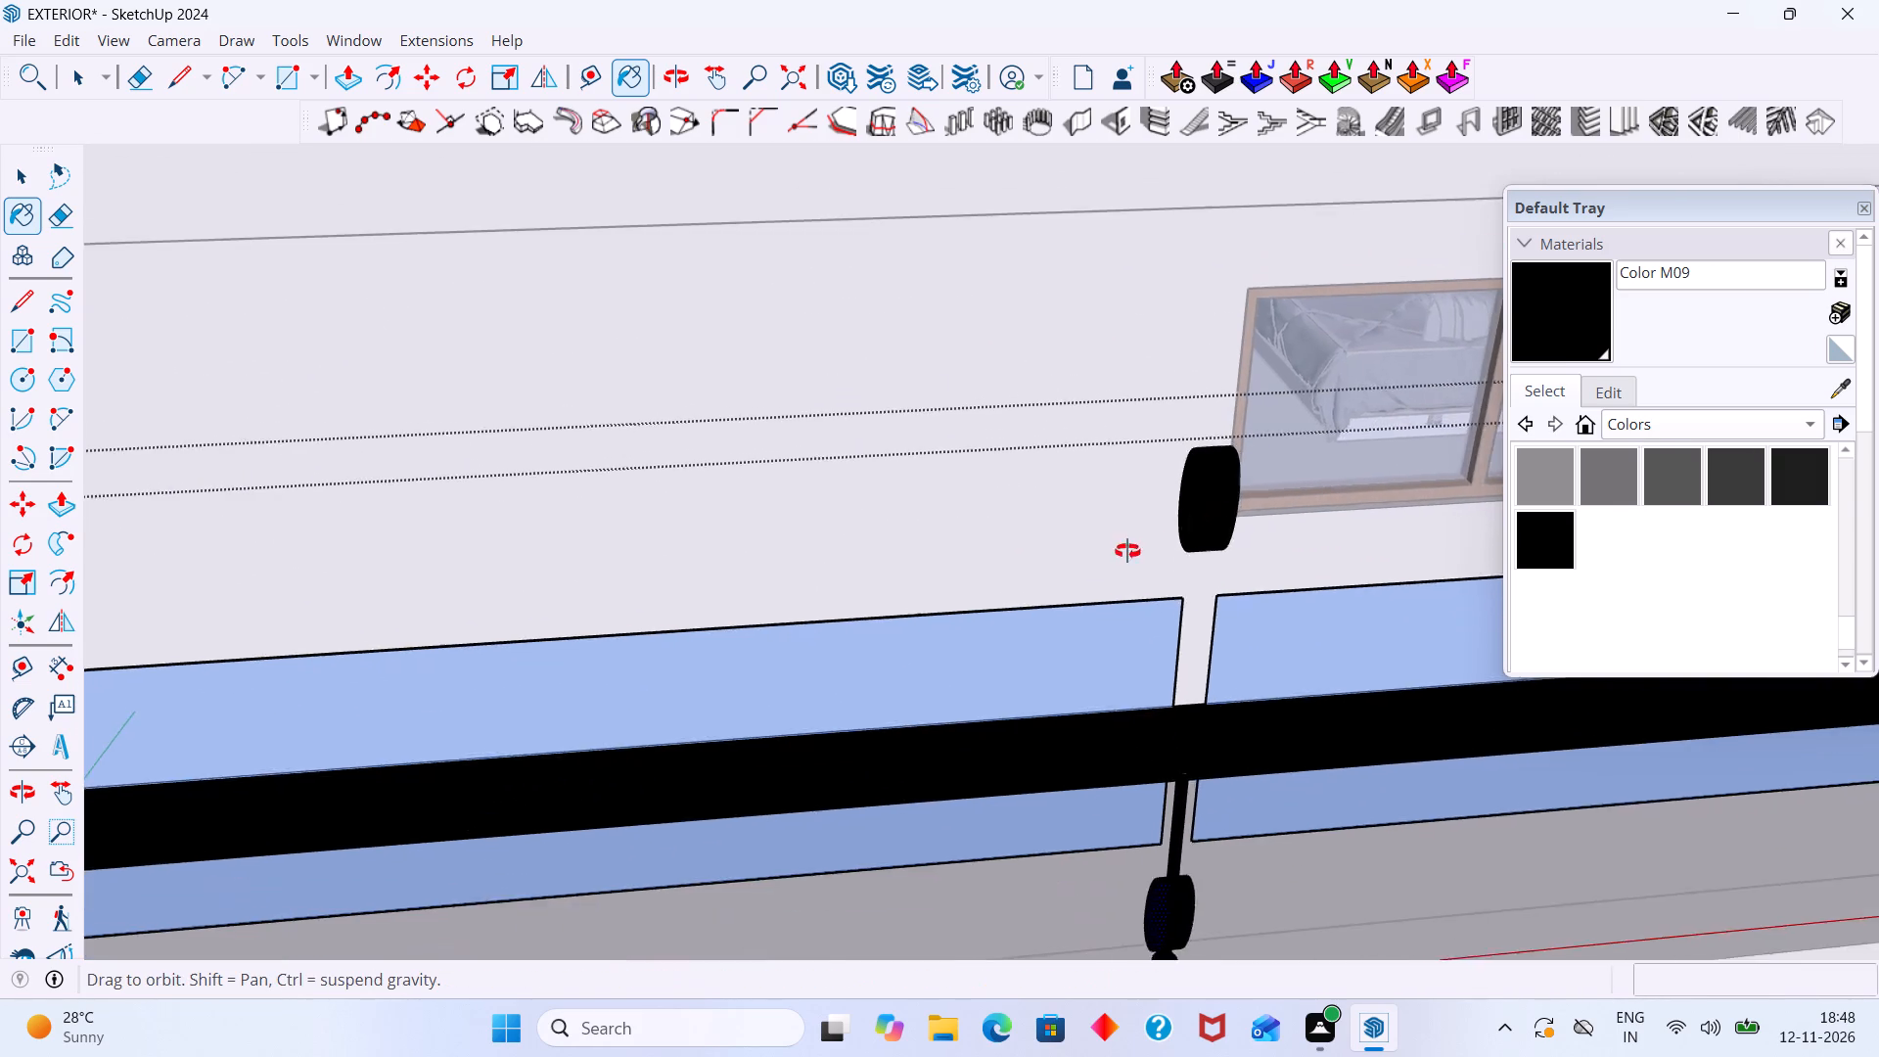
{"action": "middle_click_drag", "start_coordinate": [1127, 551], "coordinate": [1344, 486]}
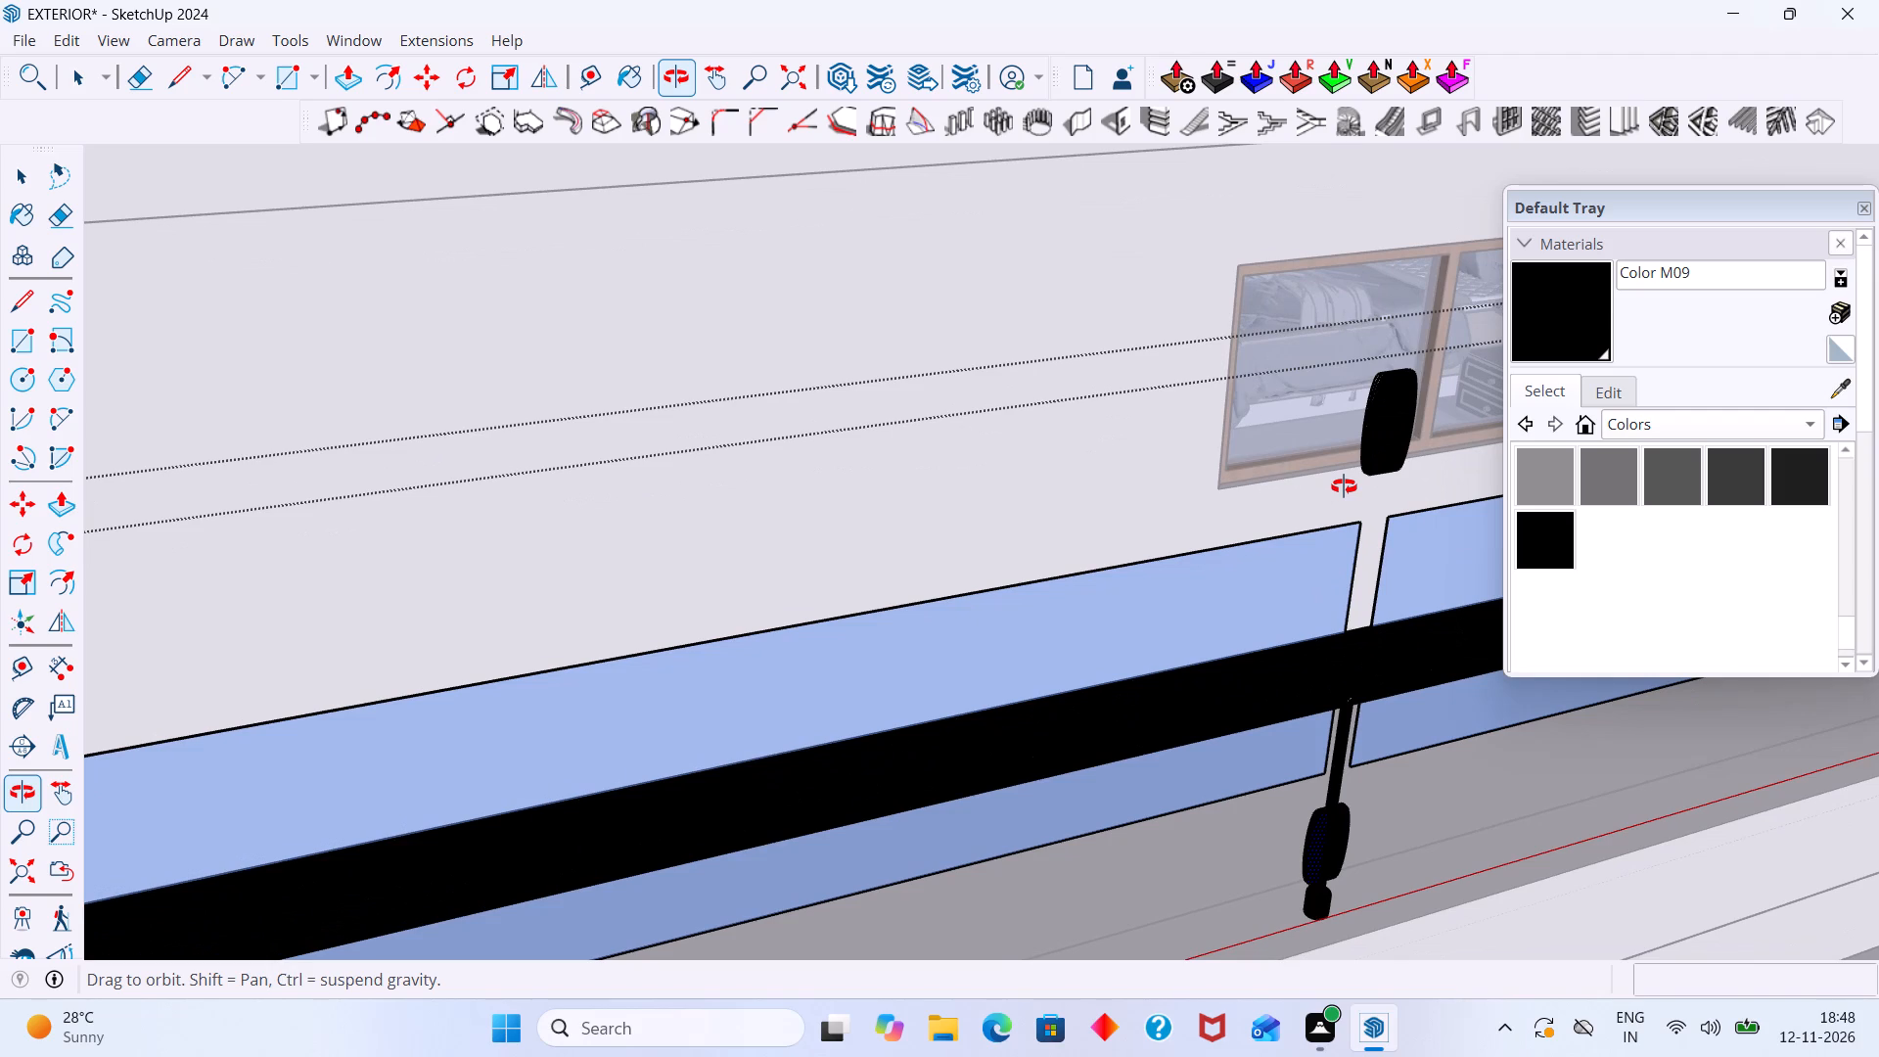
{"action": "middle_click_drag", "start_coordinate": [1344, 486], "coordinate": [1018, 520]}
{"action": "middle_click", "coordinate": [1019, 524]}
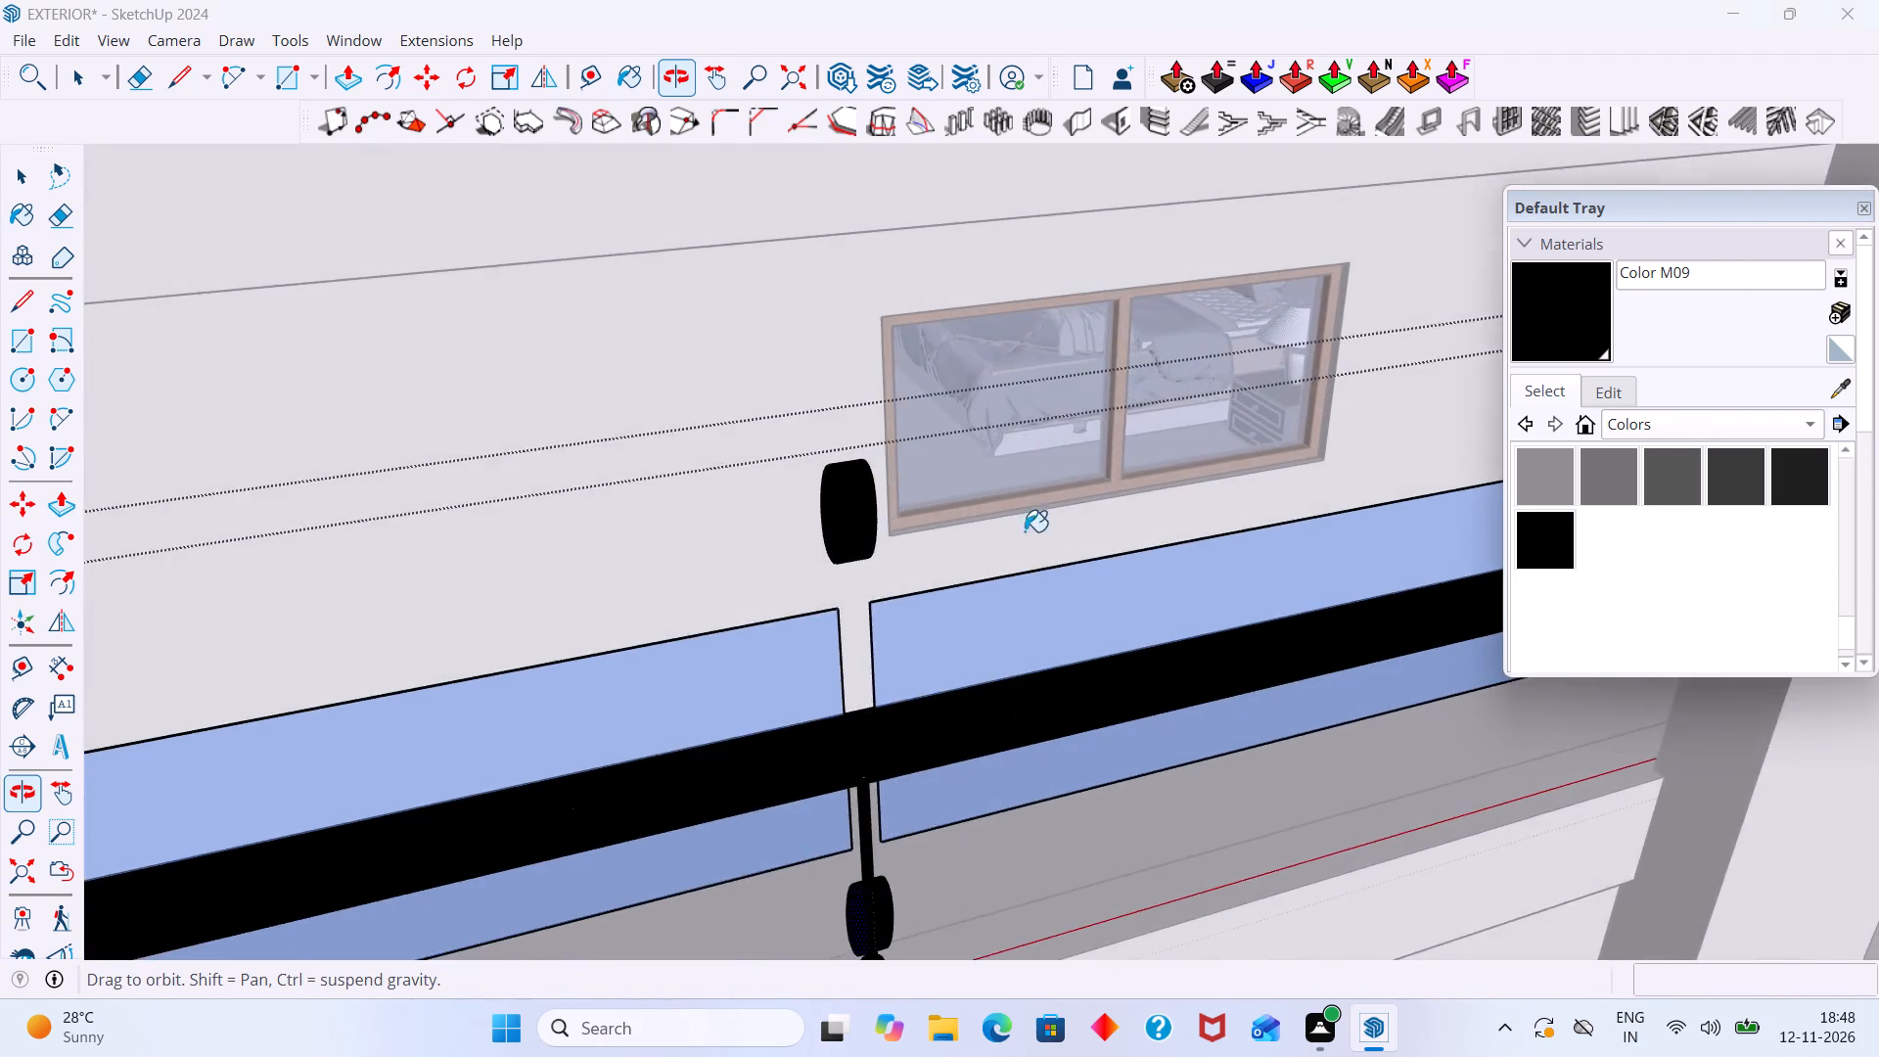
Paint both halves of the upper plate seen through the tower's arched glass with Color M09.
{"action": "scroll", "coordinate": [939, 561], "scroll_direction": "up", "scroll_amount": 3}
{"action": "scroll", "coordinate": [909, 567], "scroll_direction": "down", "scroll_amount": 17}
{"action": "middle_click_drag", "start_coordinate": [965, 592], "coordinate": [721, 602]}
{"action": "middle_click_drag", "start_coordinate": [972, 581], "coordinate": [746, 568]}
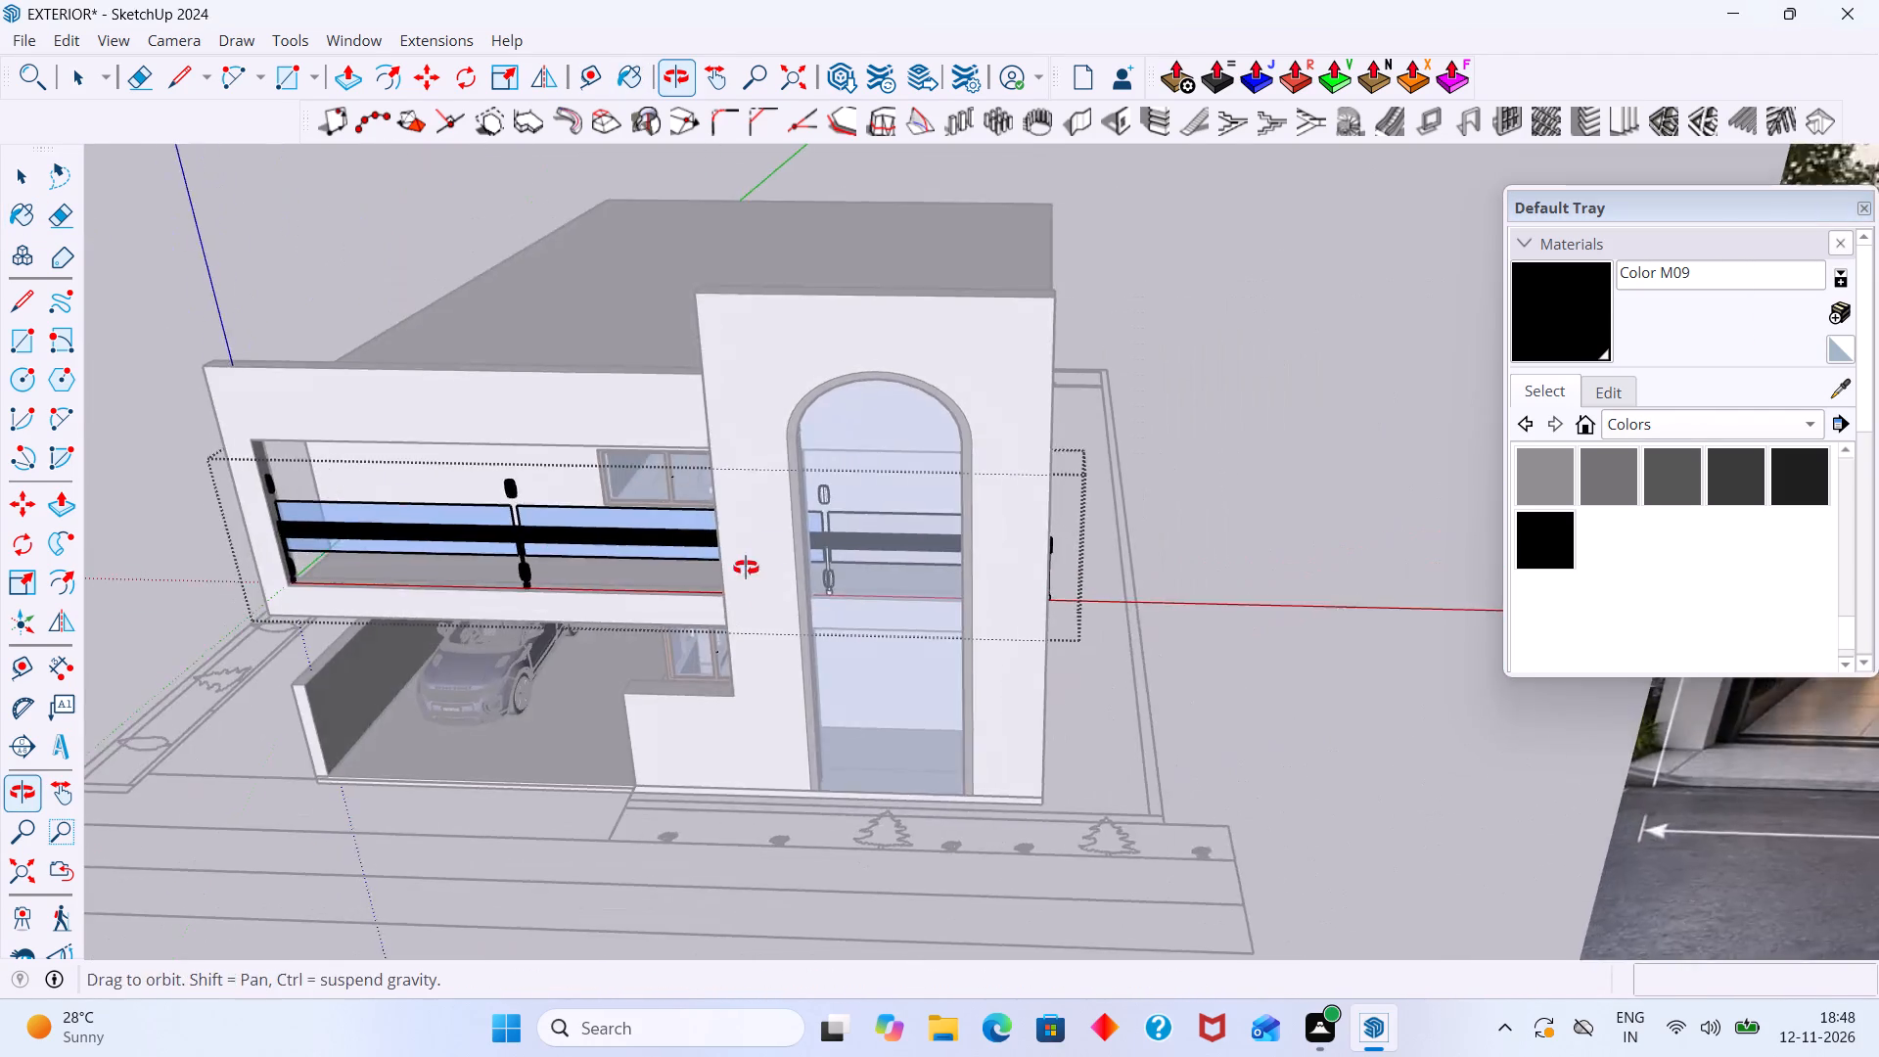
{"action": "middle_click_drag", "start_coordinate": [746, 568], "coordinate": [745, 564]}
{"action": "scroll", "coordinate": [821, 528], "scroll_direction": "up", "scroll_amount": 13}
{"action": "left_click", "coordinate": [824, 461]}
{"action": "scroll", "coordinate": [834, 455], "scroll_direction": "up", "scroll_amount": 1}
{"action": "left_click", "coordinate": [834, 455]}
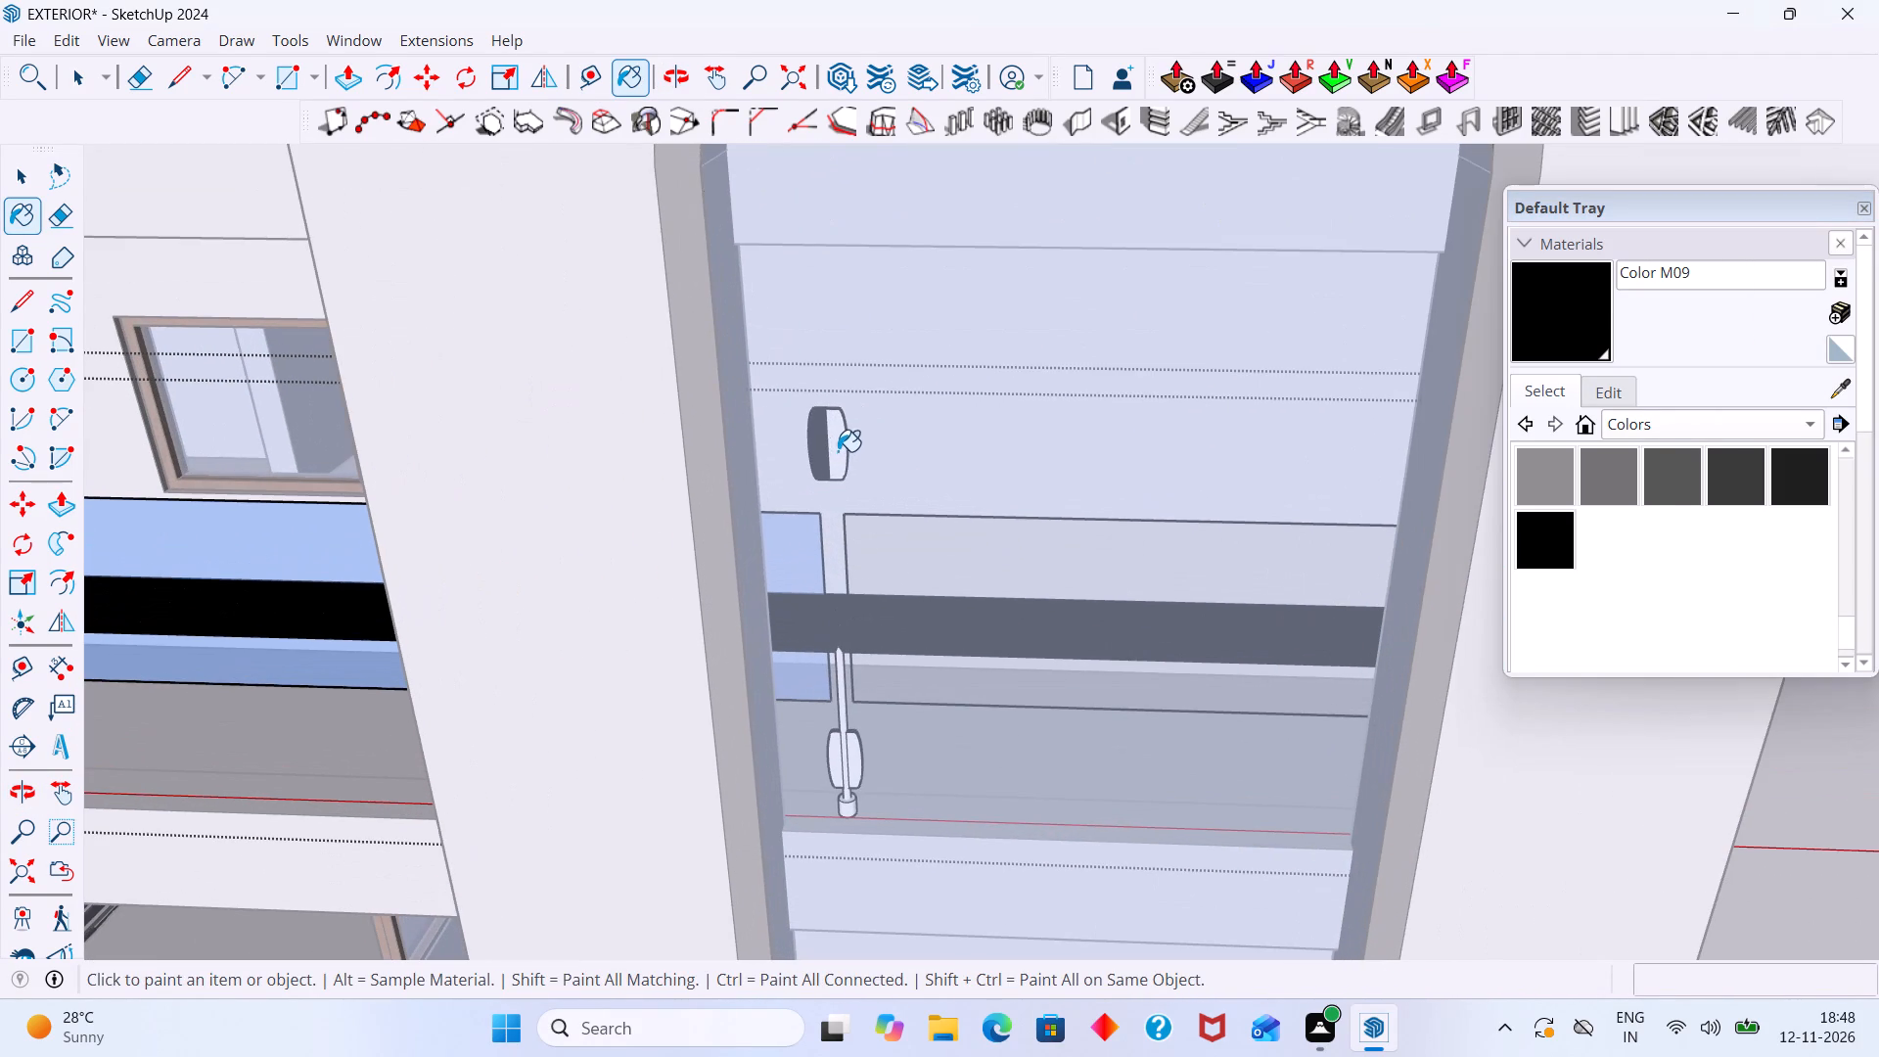
Paint the lower bracket plate and rod of the post behind the arched glass with Color M09.
{"action": "left_click", "coordinate": [849, 767]}
{"action": "left_click", "coordinate": [826, 763]}
{"action": "scroll", "coordinate": [841, 756], "scroll_direction": "up", "scroll_amount": 4}
{"action": "left_click", "coordinate": [833, 755]}
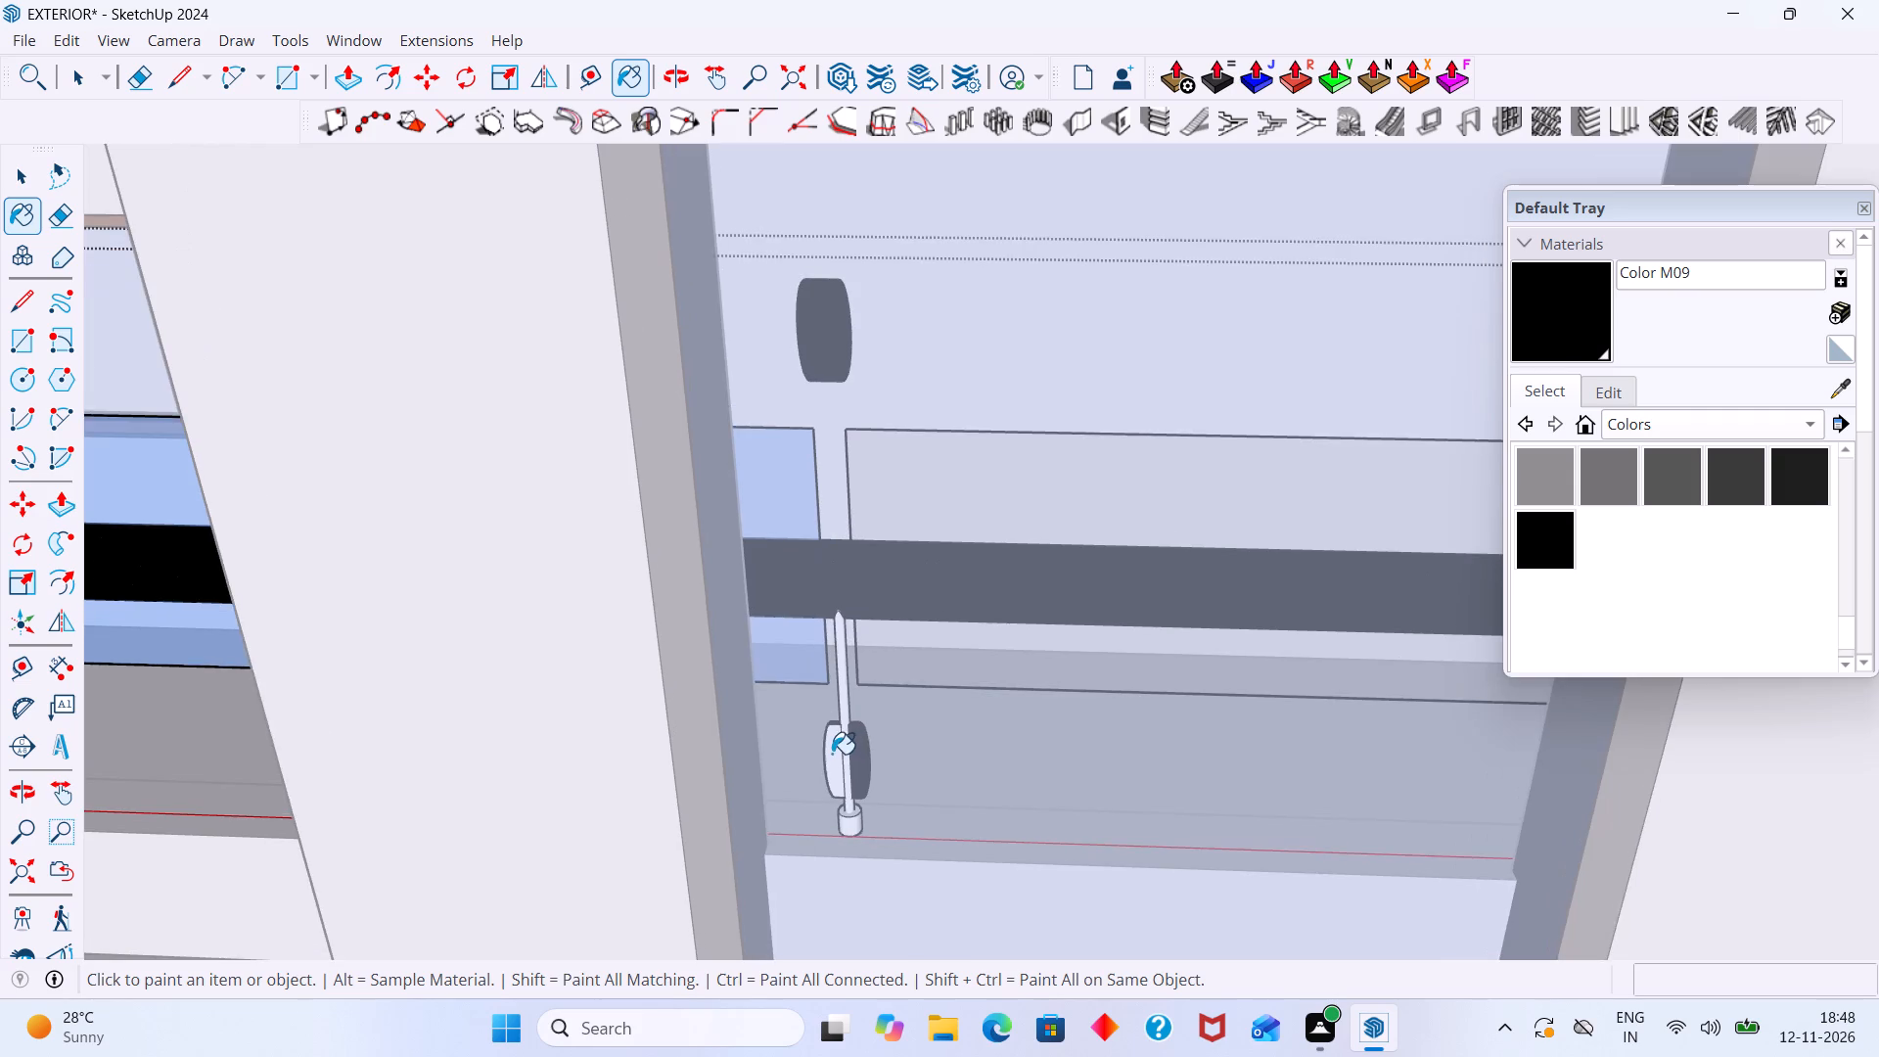
{"action": "scroll", "coordinate": [840, 742], "scroll_direction": "up", "scroll_amount": 3}
{"action": "left_click", "coordinate": [844, 671]}
Paint the side and top of the base cylinder of the post behind the arched glass with Color M09.
{"action": "left_click", "coordinate": [849, 855]}
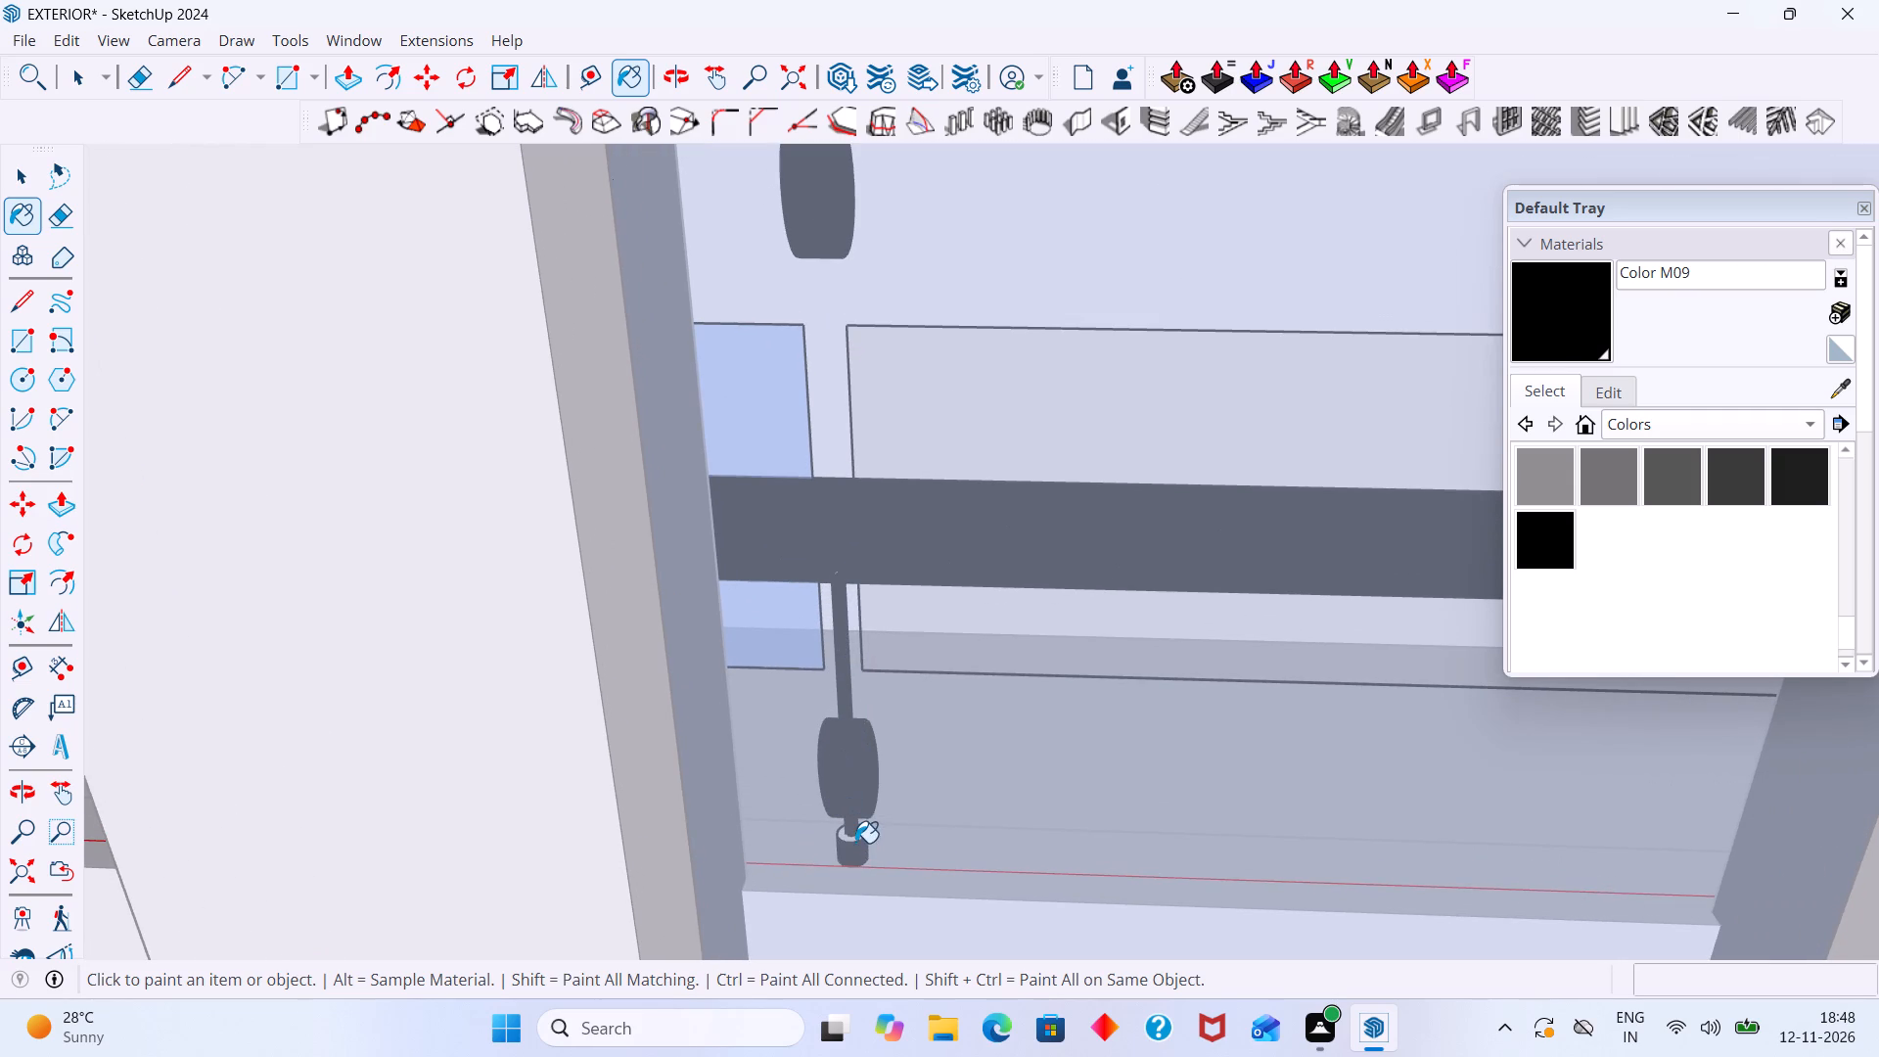
{"action": "left_click", "coordinate": [854, 842]}
{"action": "scroll", "coordinate": [853, 841], "scroll_direction": "up", "scroll_amount": 13}
{"action": "left_click", "coordinate": [856, 834]}
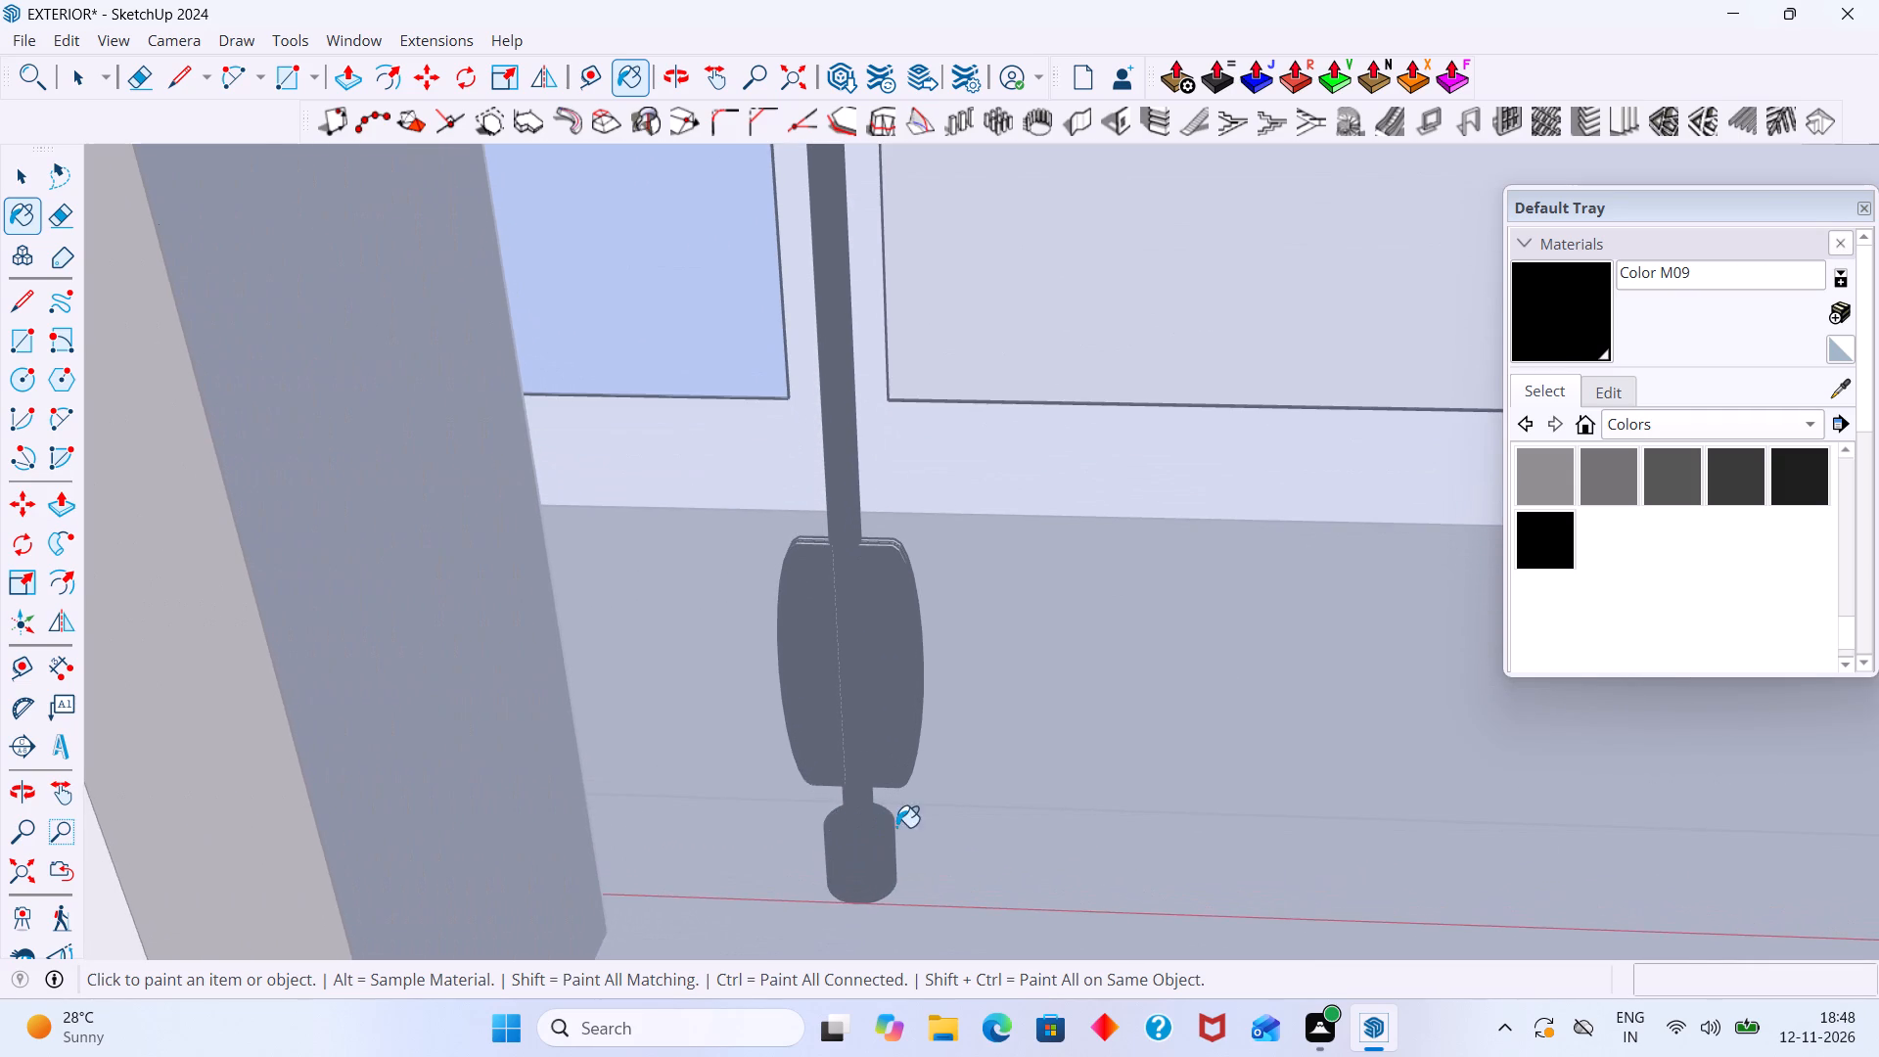
Paint the upper plate of the railing's far end post, beside the arched tower's outer edge, with Color M09.
{"action": "scroll", "coordinate": [896, 827], "scroll_direction": "down", "scroll_amount": 20}
{"action": "scroll", "coordinate": [896, 827], "scroll_direction": "down", "scroll_amount": 20}
{"action": "scroll", "coordinate": [896, 827], "scroll_direction": "down", "scroll_amount": 1}
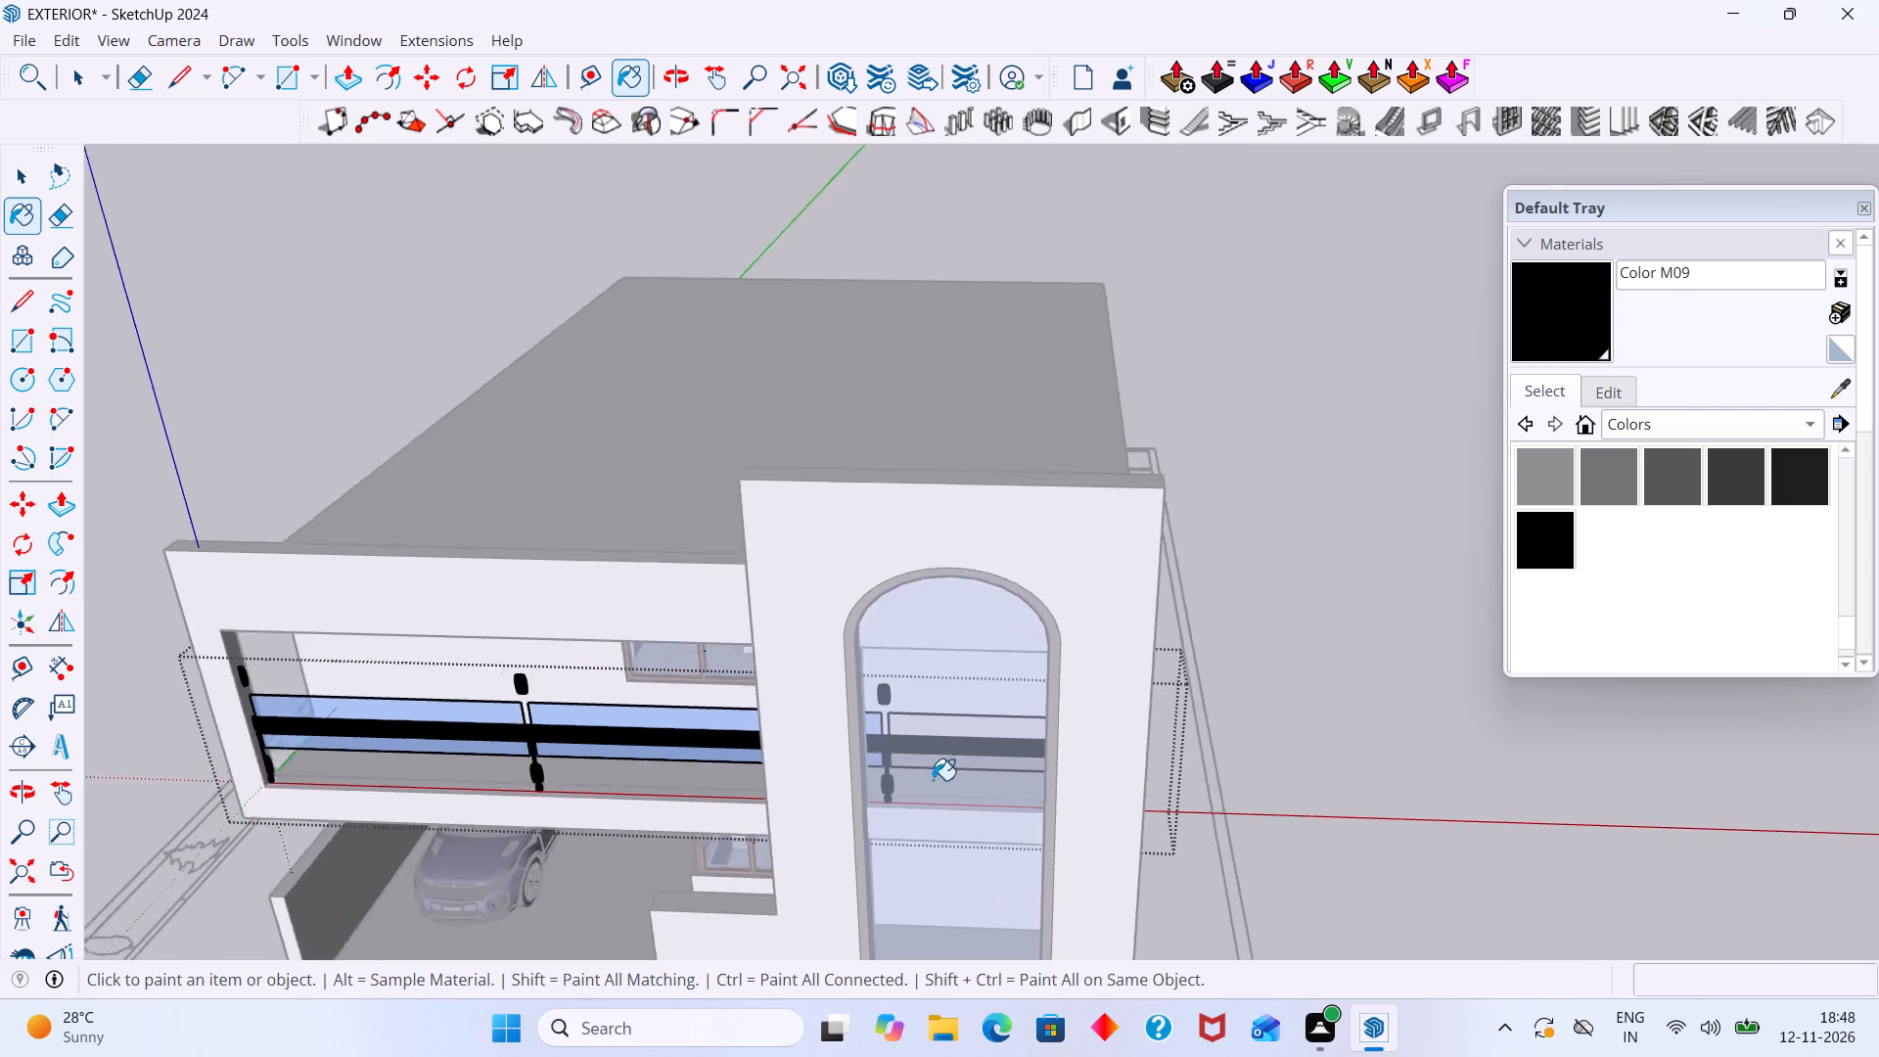
{"action": "middle_click_drag", "start_coordinate": [1044, 780], "coordinate": [710, 745]}
{"action": "scroll", "coordinate": [825, 717], "scroll_direction": "up", "scroll_amount": 9}
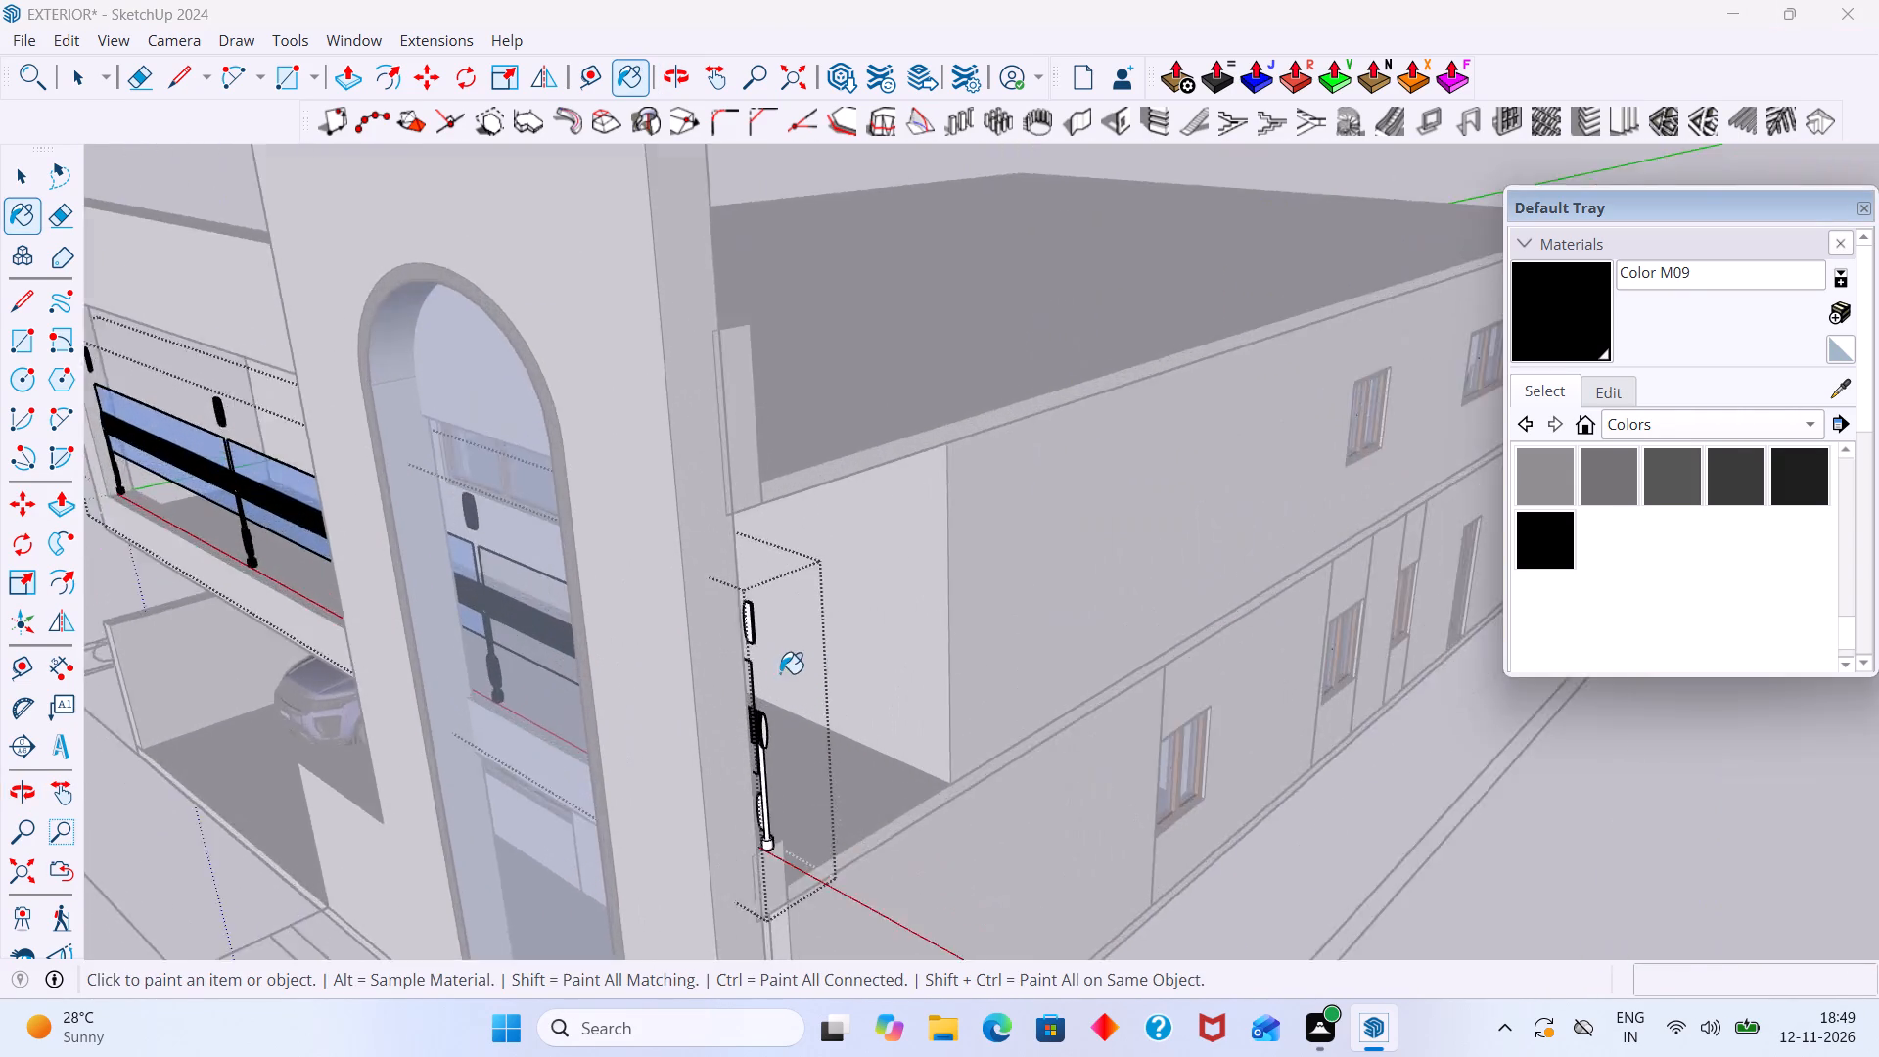
{"action": "scroll", "coordinate": [780, 673], "scroll_direction": "up", "scroll_amount": 11}
{"action": "scroll", "coordinate": [682, 584], "scroll_direction": "down", "scroll_amount": 3}
{"action": "left_click", "coordinate": [638, 523]}
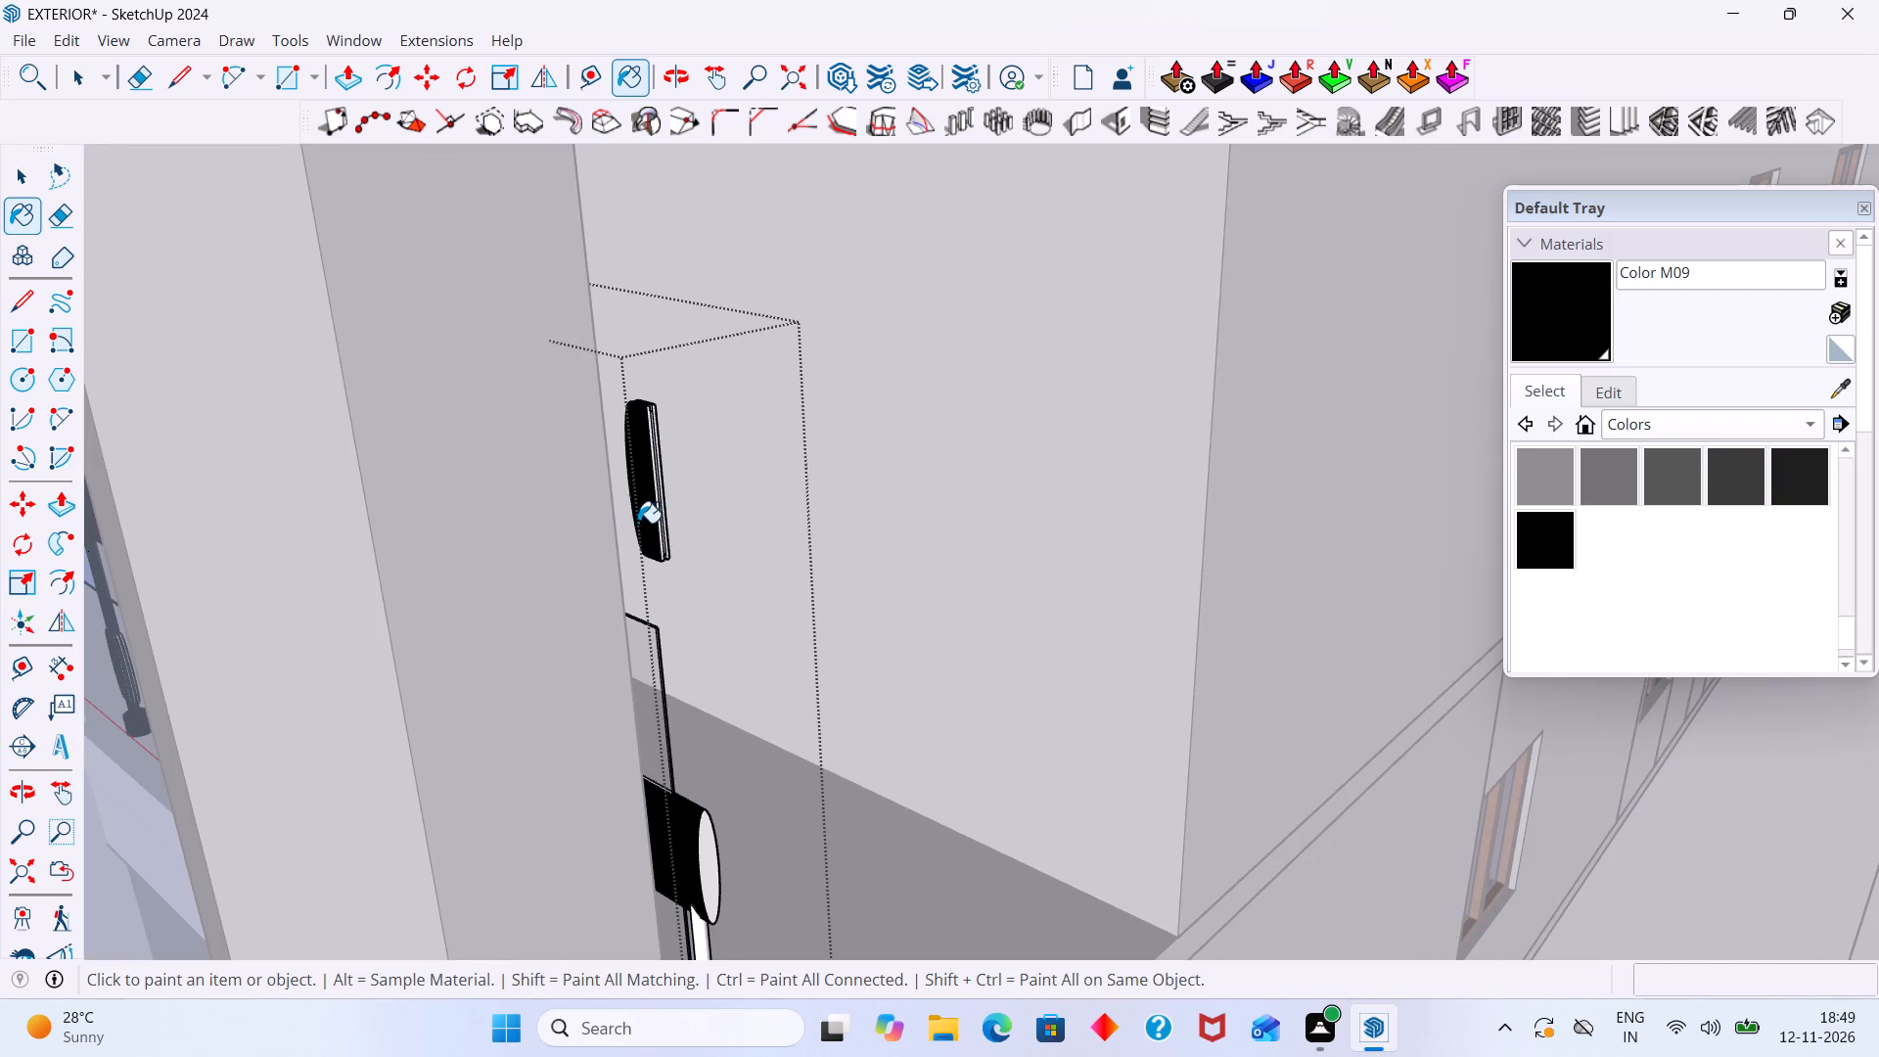
{"action": "left_click", "coordinate": [654, 523]}
{"action": "scroll", "coordinate": [659, 523], "scroll_direction": "up", "scroll_amount": 3}
{"action": "left_click", "coordinate": [665, 520]}
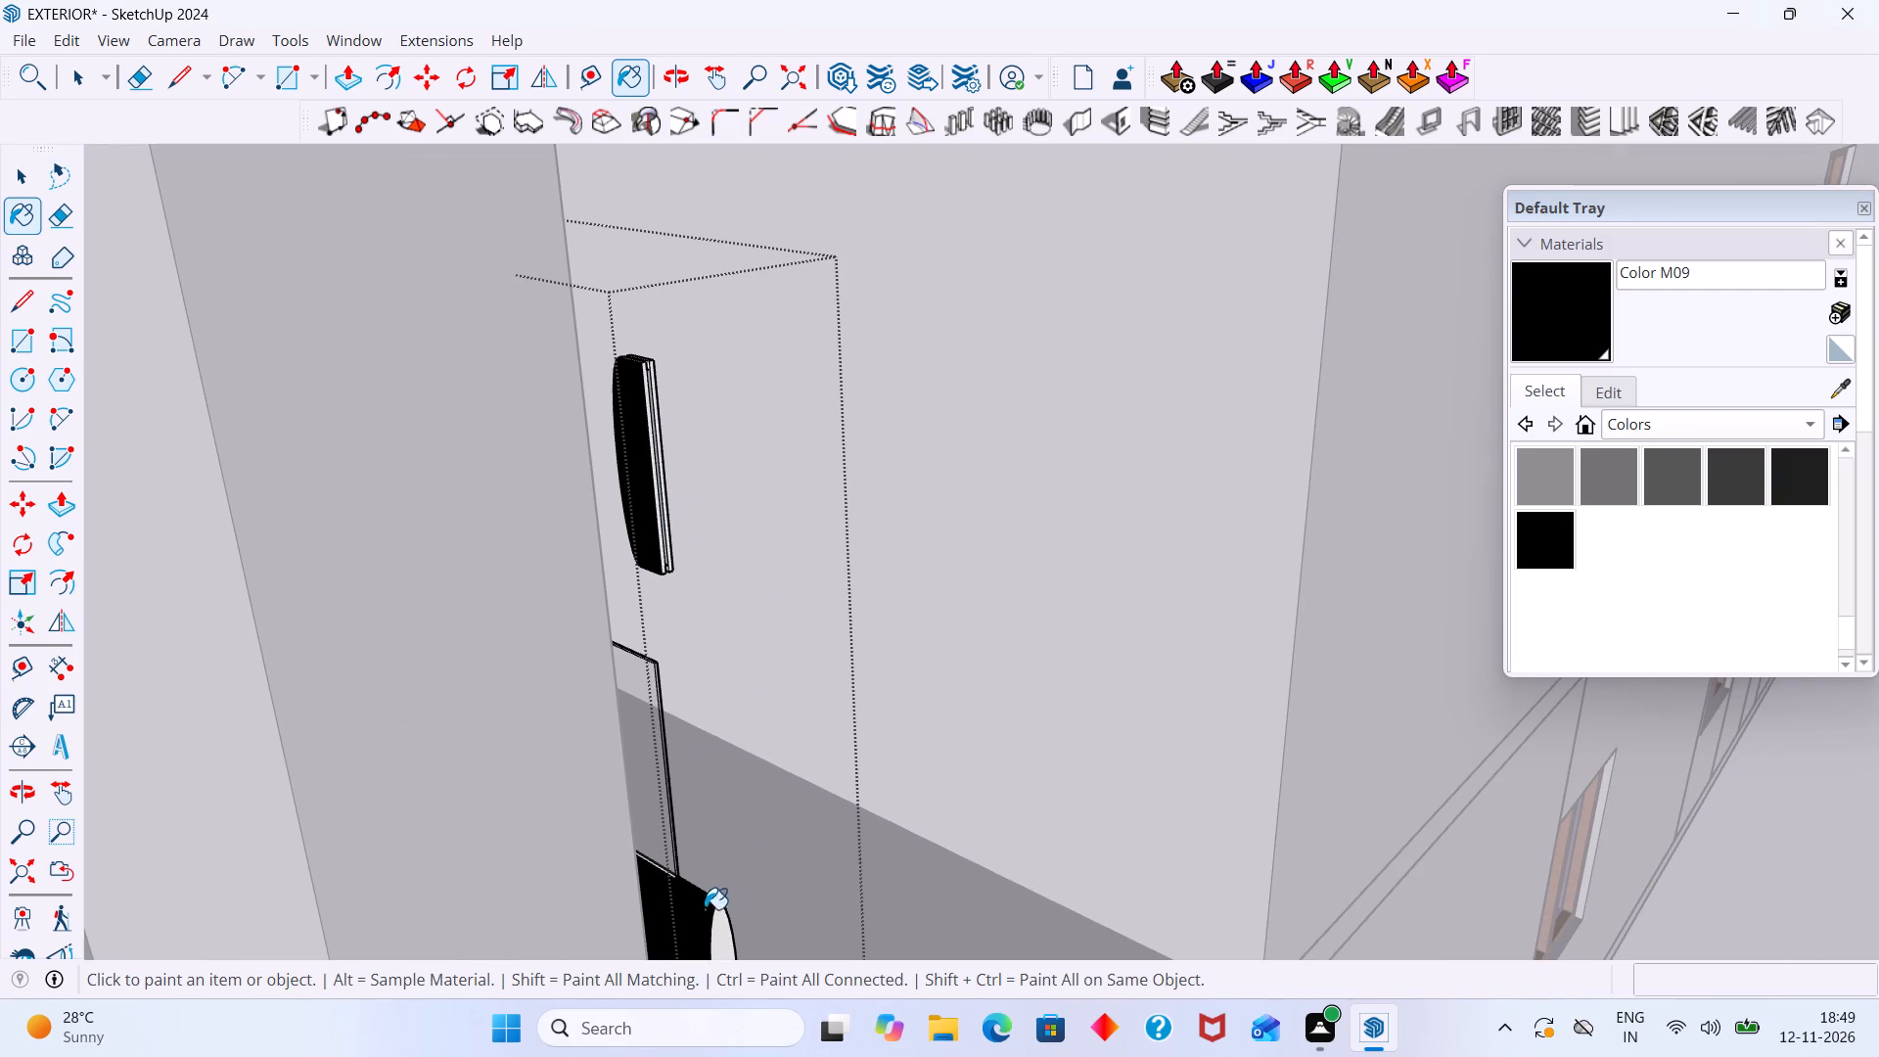
Paint the handrail's end face and the tower-side end post's rod and lower bracket plate with Color M09.
{"action": "scroll", "coordinate": [696, 891], "scroll_direction": "down", "scroll_amount": 4}
{"action": "scroll", "coordinate": [712, 931], "scroll_direction": "up", "scroll_amount": 3}
{"action": "left_click", "coordinate": [716, 920]}
{"action": "scroll", "coordinate": [713, 918], "scroll_direction": "down", "scroll_amount": 7}
{"action": "middle_click_drag", "start_coordinate": [733, 887], "coordinate": [740, 838]}
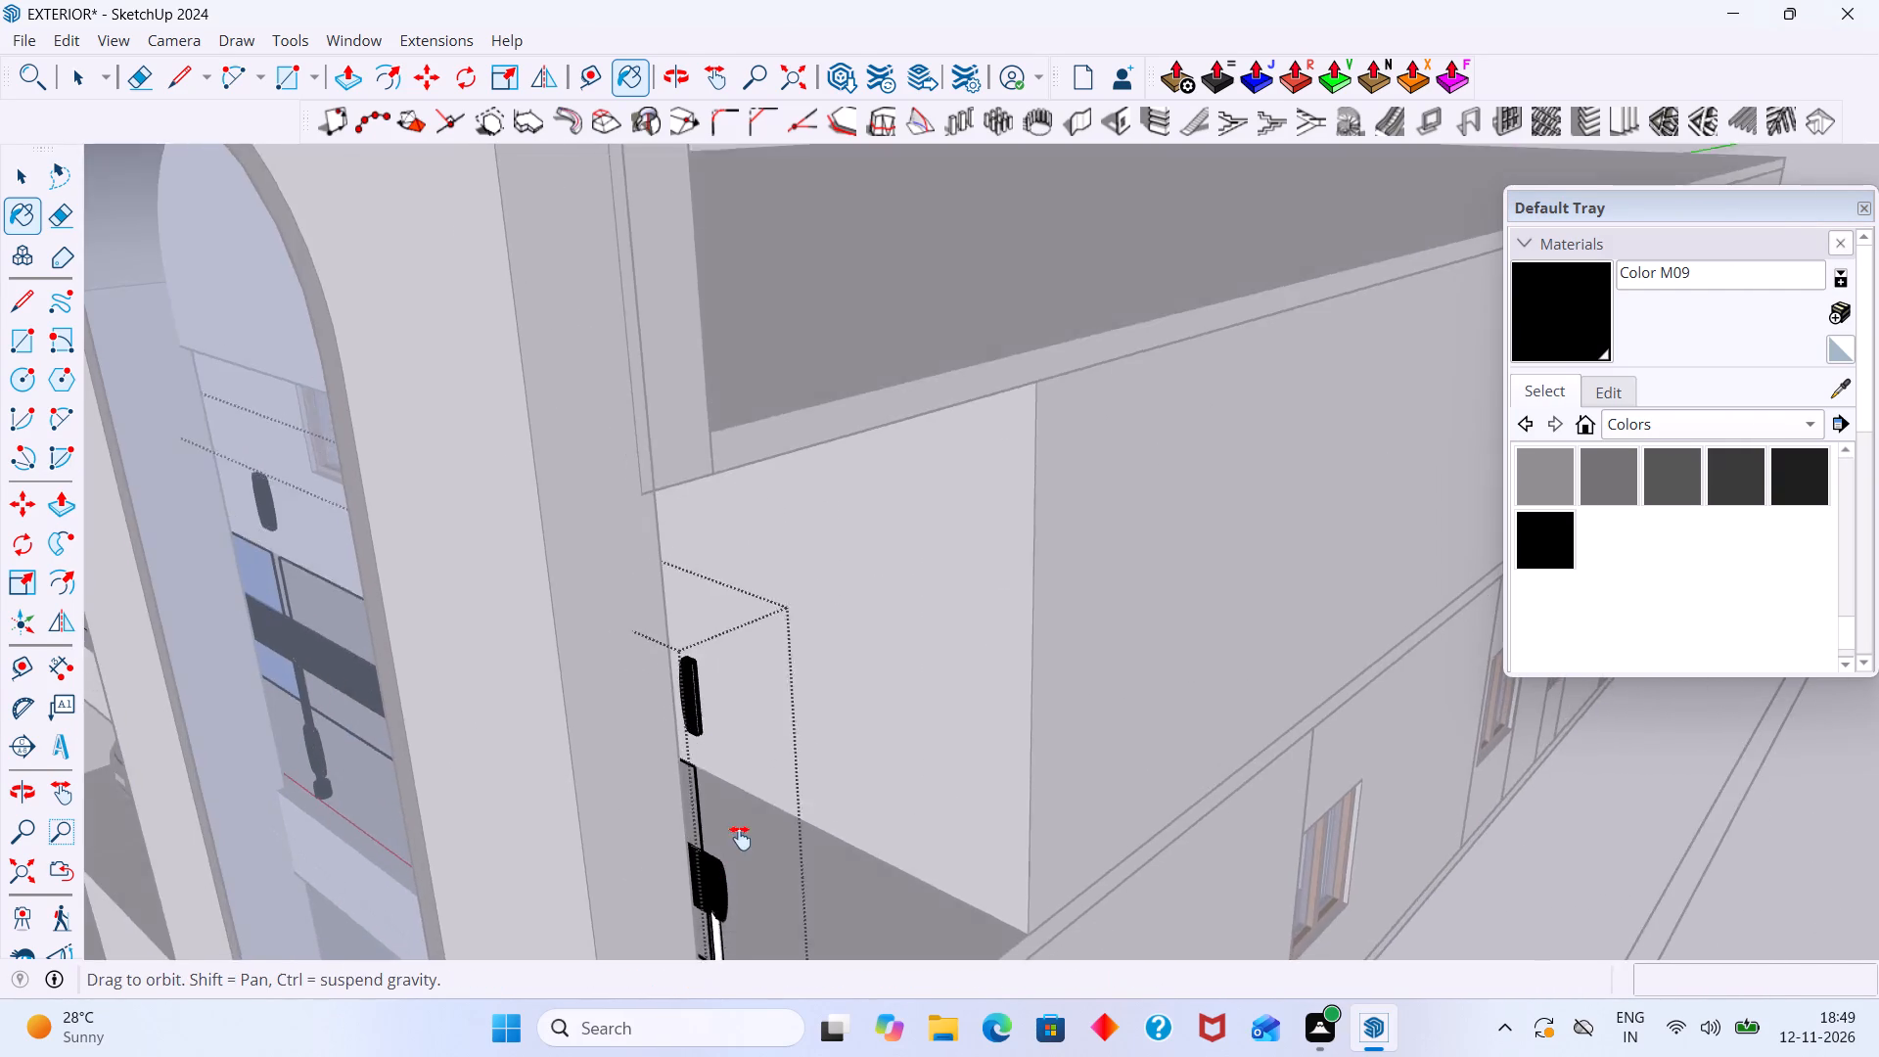
{"action": "middle_click_drag", "start_coordinate": [740, 838], "coordinate": [740, 762]}
{"action": "scroll", "coordinate": [734, 774], "scroll_direction": "up", "scroll_amount": 4}
{"action": "left_click", "coordinate": [714, 784]}
{"action": "middle_click_drag", "start_coordinate": [706, 896], "coordinate": [766, 759]}
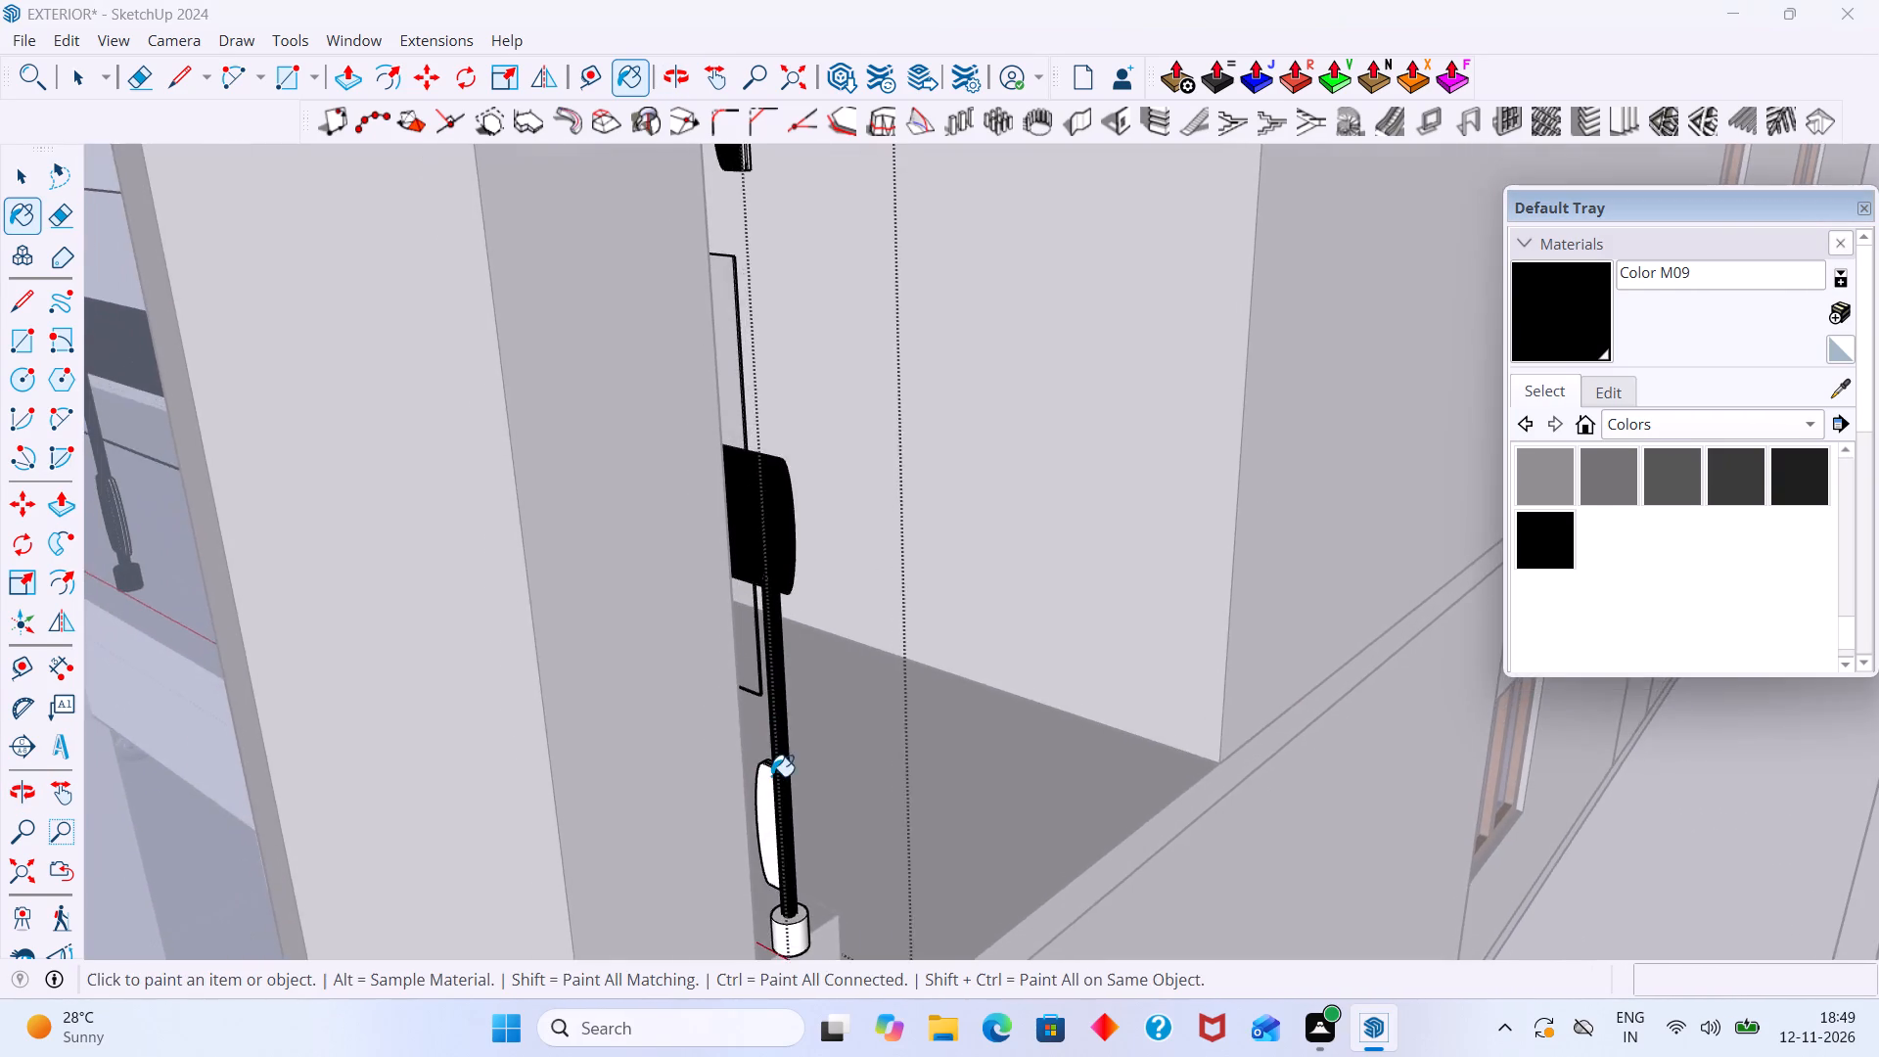
{"action": "scroll", "coordinate": [771, 776], "scroll_direction": "up", "scroll_amount": 5}
{"action": "left_click", "coordinate": [760, 778]}
Paint the tower-side end post's base cylinder with Color M09 and exit the railing's editing context.
{"action": "scroll", "coordinate": [764, 774], "scroll_direction": "down", "scroll_amount": 2}
{"action": "middle_click_drag", "start_coordinate": [783, 797], "coordinate": [820, 589]}
{"action": "scroll", "coordinate": [826, 776], "scroll_direction": "up", "scroll_amount": 5}
{"action": "left_click", "coordinate": [818, 785]}
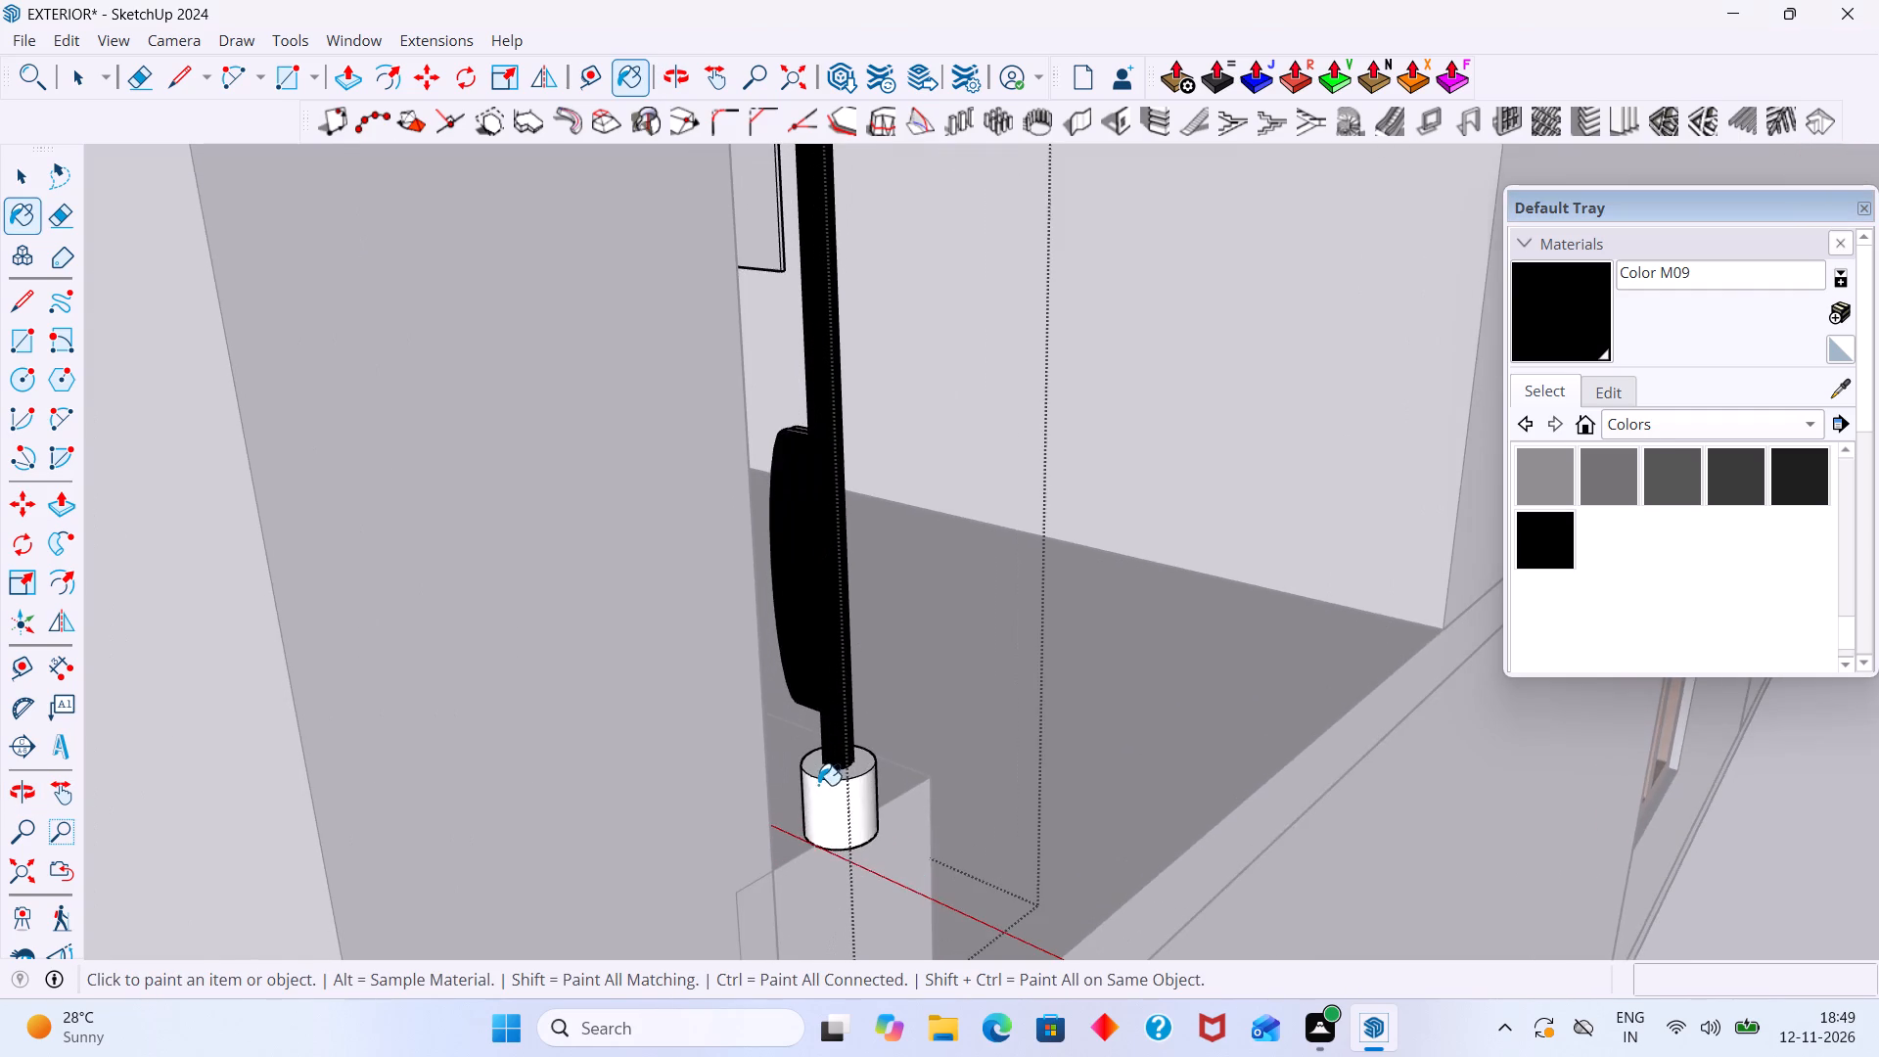
{"action": "scroll", "coordinate": [822, 786], "scroll_direction": "down", "scroll_amount": 3}
{"action": "scroll", "coordinate": [829, 774], "scroll_direction": "up", "scroll_amount": 3}
{"action": "left_click", "coordinate": [828, 774]}
{"action": "scroll", "coordinate": [838, 793], "scroll_direction": "down", "scroll_amount": 12}
{"action": "scroll", "coordinate": [918, 765], "scroll_direction": "up", "scroll_amount": 1}
{"action": "scroll", "coordinate": [896, 753], "scroll_direction": "down", "scroll_amount": 5}
{"action": "scroll", "coordinate": [904, 755], "scroll_direction": "up", "scroll_amount": 1}
{"action": "scroll", "coordinate": [893, 756], "scroll_direction": "down", "scroll_amount": 2}
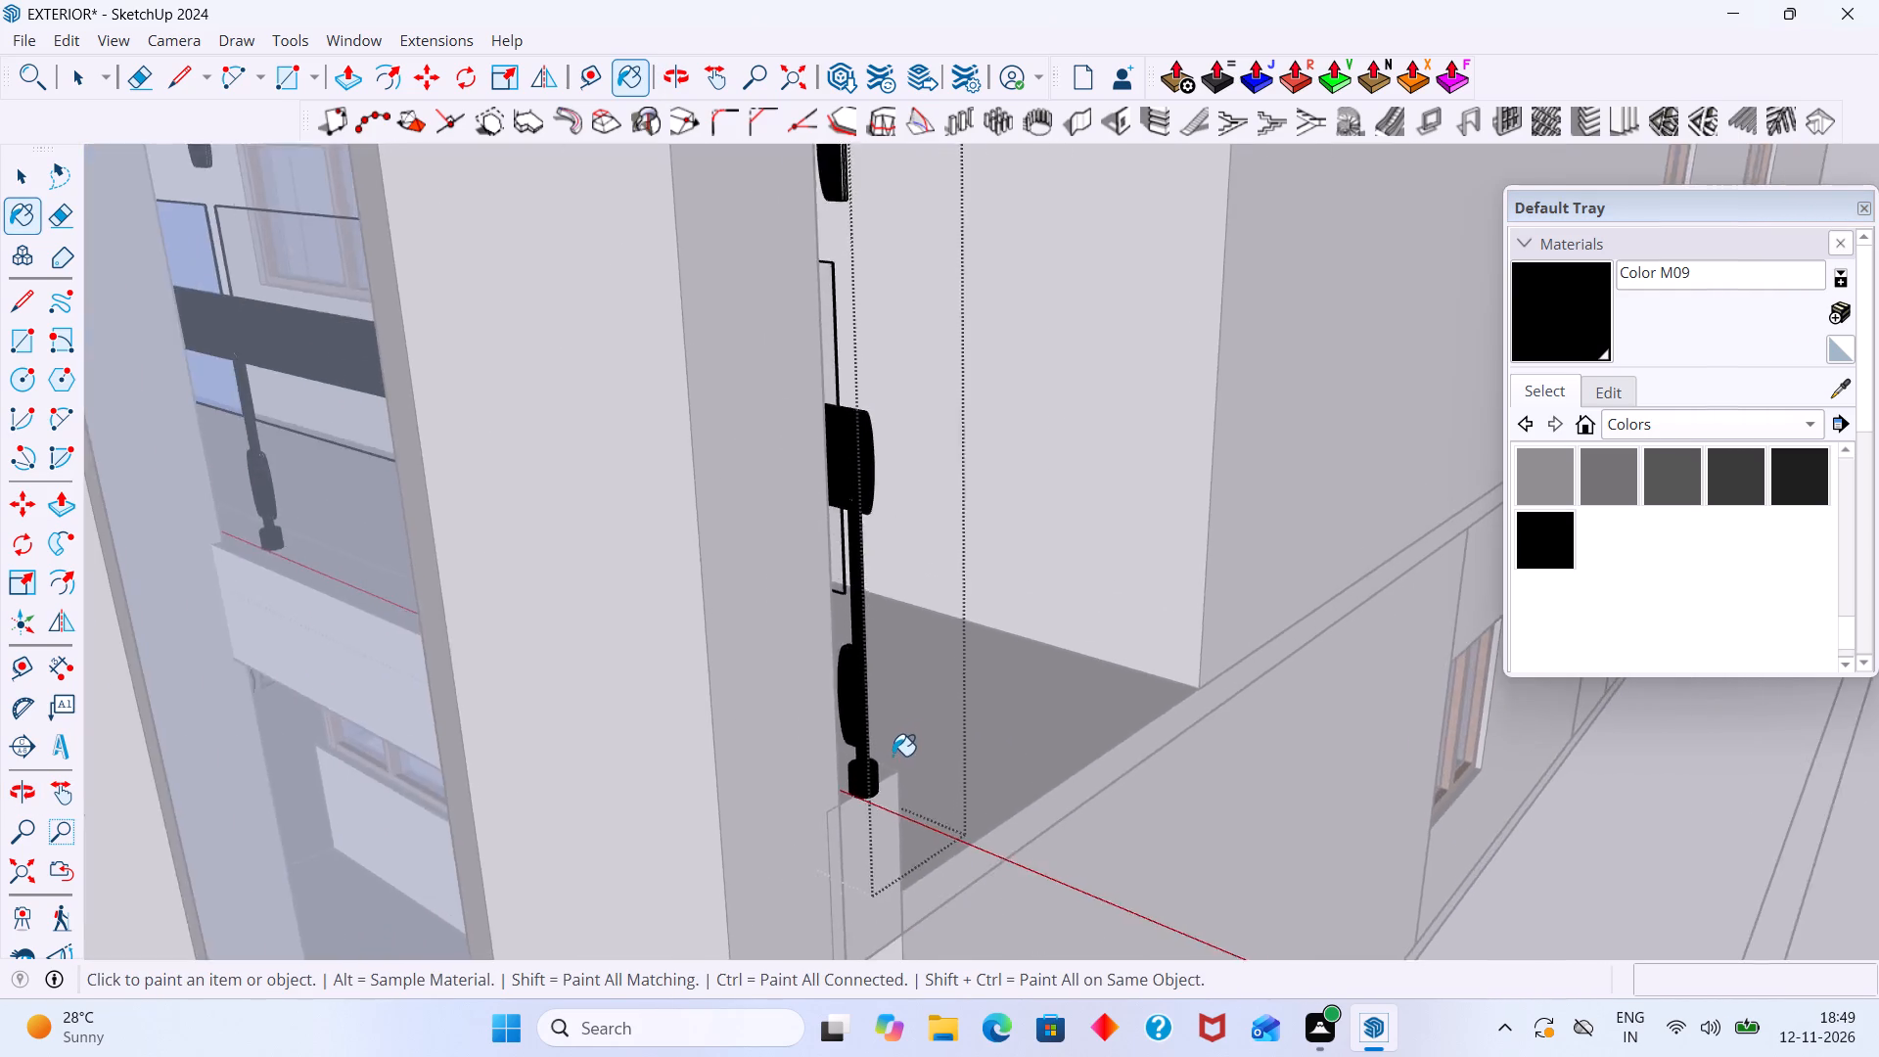
{"action": "scroll", "coordinate": [893, 756], "scroll_direction": "down", "scroll_amount": 20}
{"action": "scroll", "coordinate": [893, 756], "scroll_direction": "down", "scroll_amount": 7}
{"action": "key", "text": "space"}
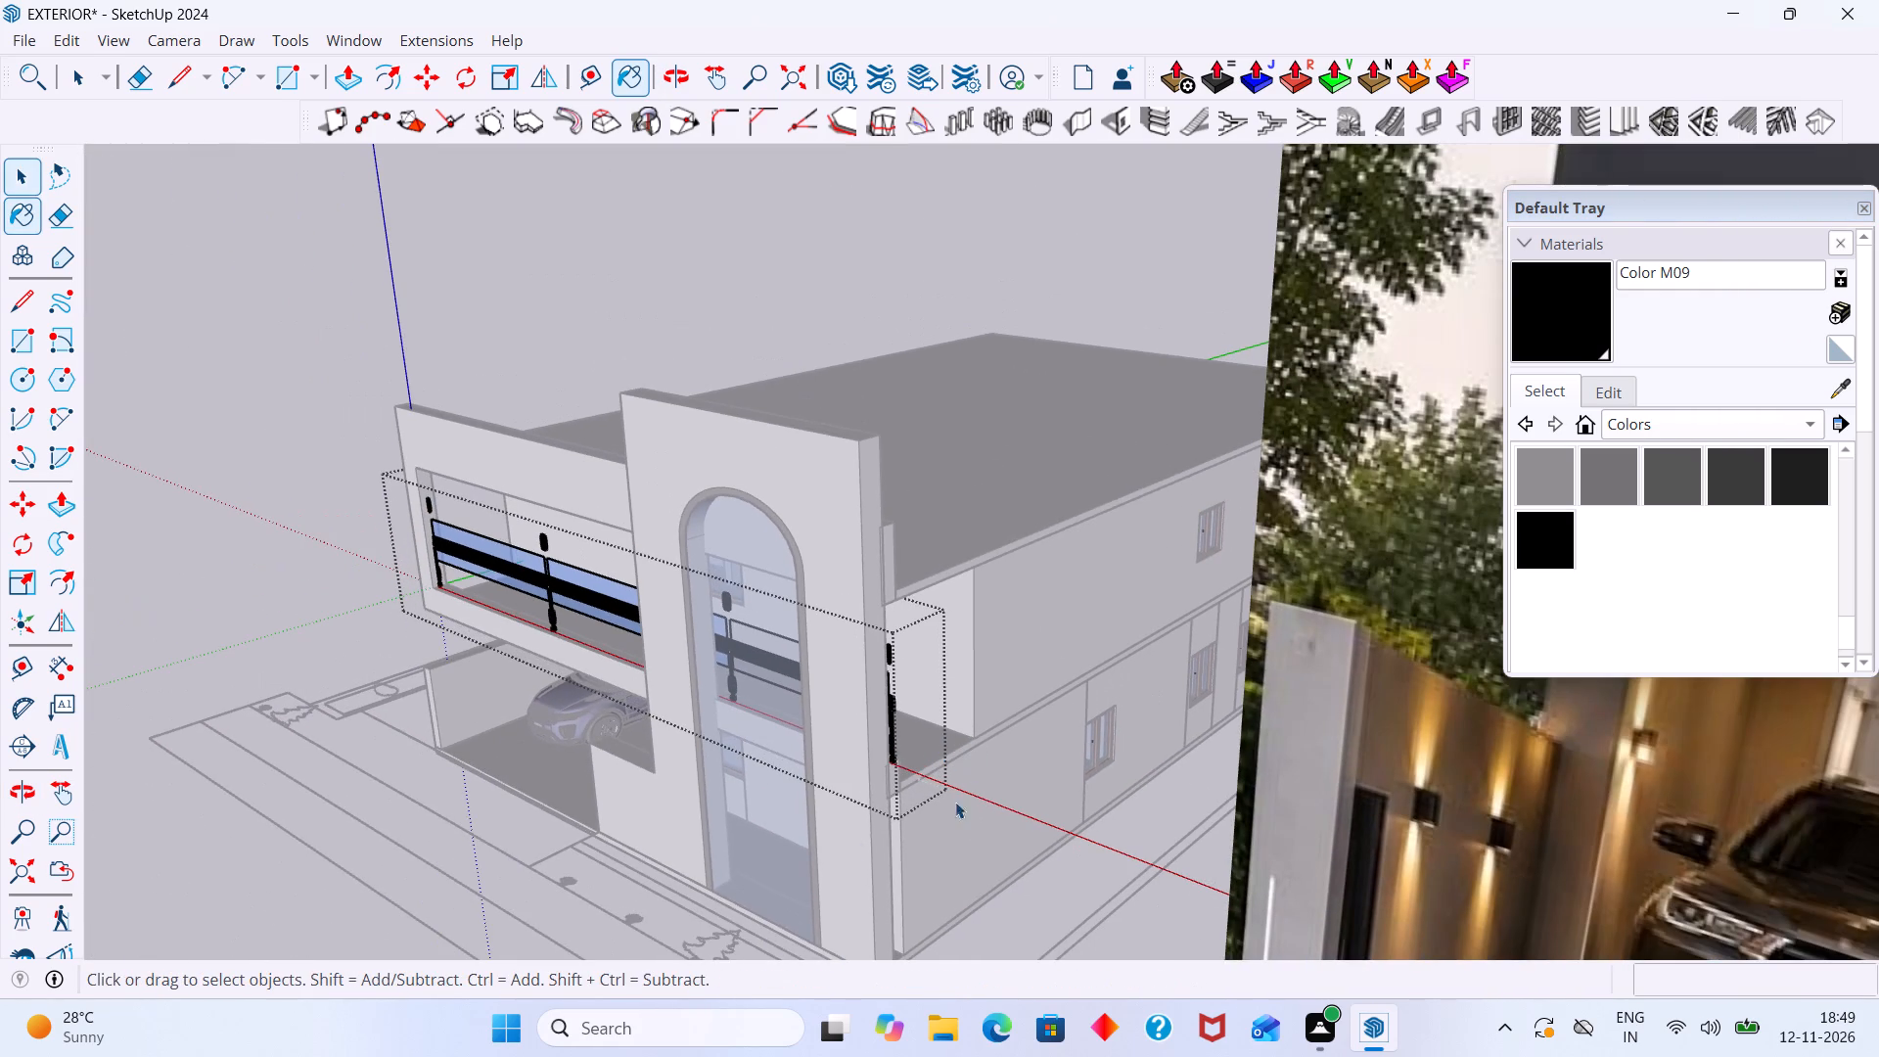
{"action": "left_click", "coordinate": [319, 600]}
Examine the house front from several angles against the reference image, including its gate, boundary wall and carport area.
{"action": "scroll", "coordinate": [323, 614], "scroll_direction": "down", "scroll_amount": 3}
{"action": "middle_click_drag", "start_coordinate": [333, 675], "coordinate": [856, 676]}
{"action": "scroll", "coordinate": [849, 686], "scroll_direction": "down", "scroll_amount": 3}
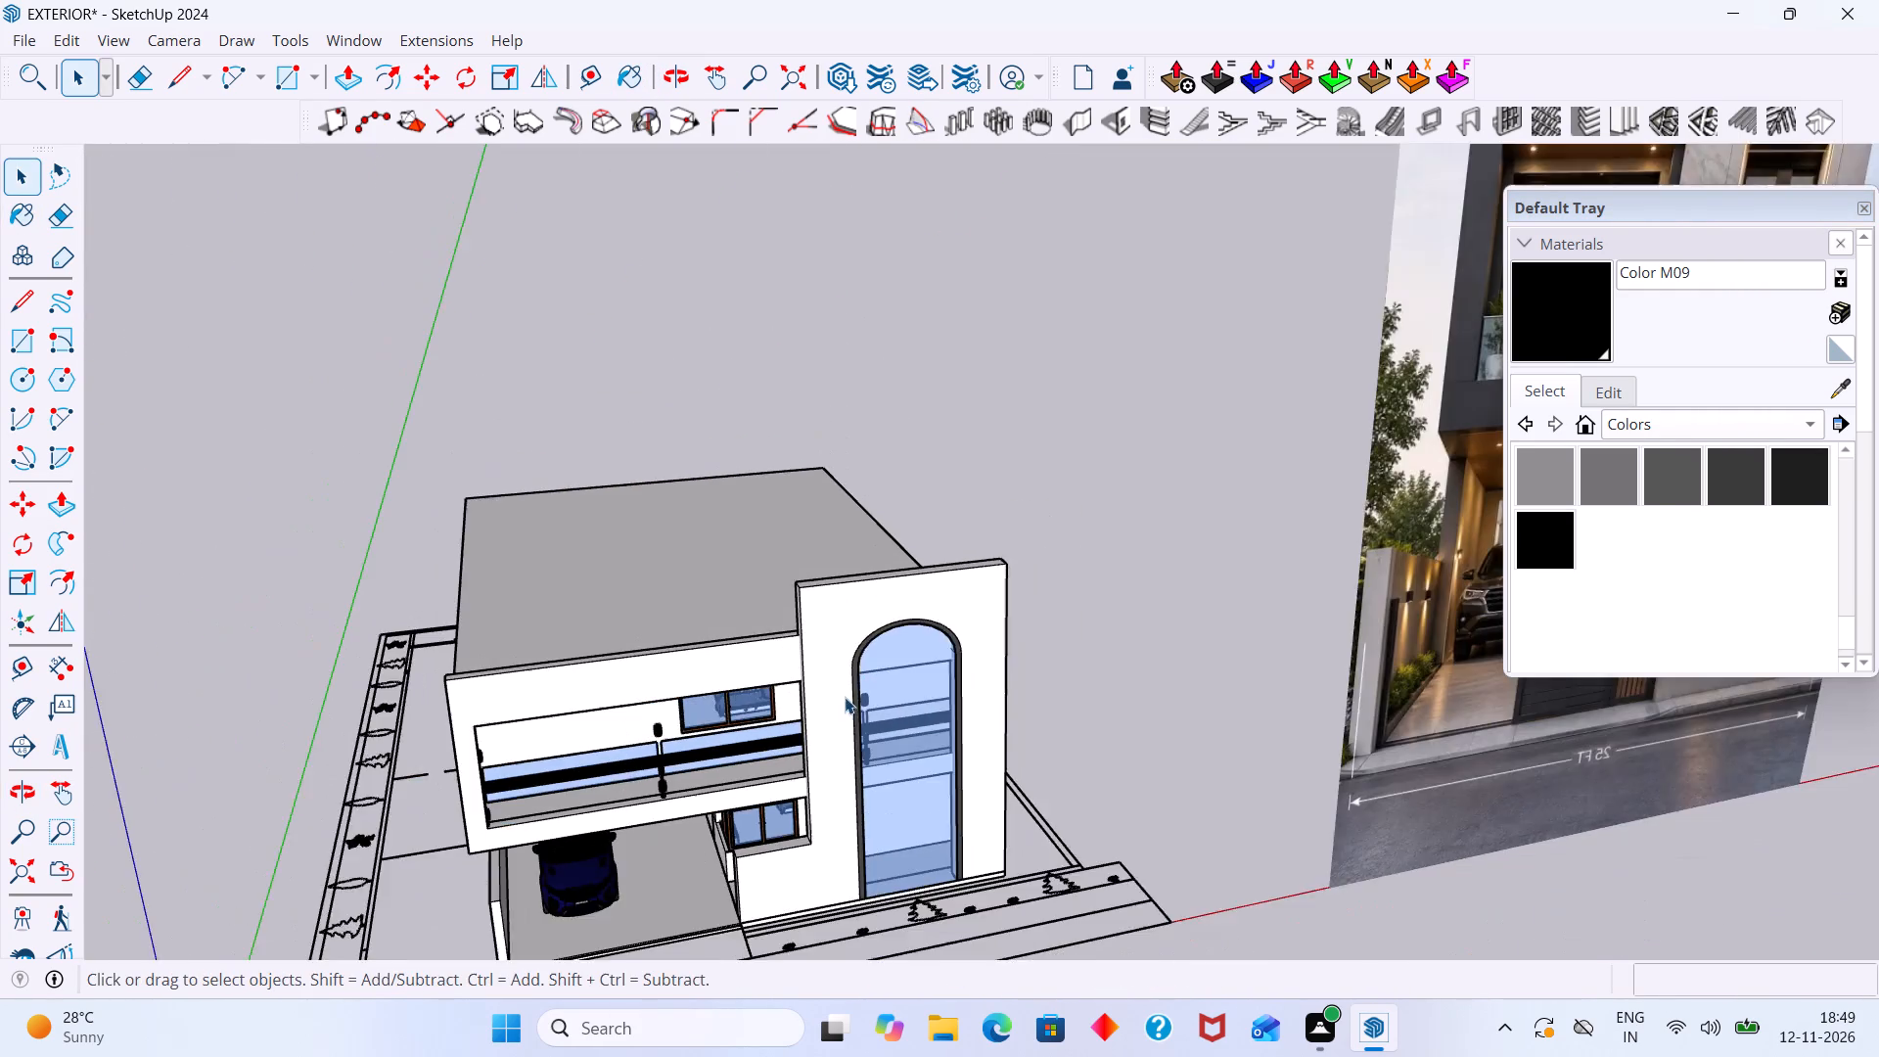
{"action": "scroll", "coordinate": [845, 697], "scroll_direction": "down", "scroll_amount": 3}
{"action": "scroll", "coordinate": [744, 753], "scroll_direction": "up", "scroll_amount": 2}
{"action": "middle_click_drag", "start_coordinate": [696, 768], "coordinate": [816, 554], "text": "shift"}
{"action": "middle_click_drag", "start_coordinate": [836, 666], "coordinate": [1152, 634]}
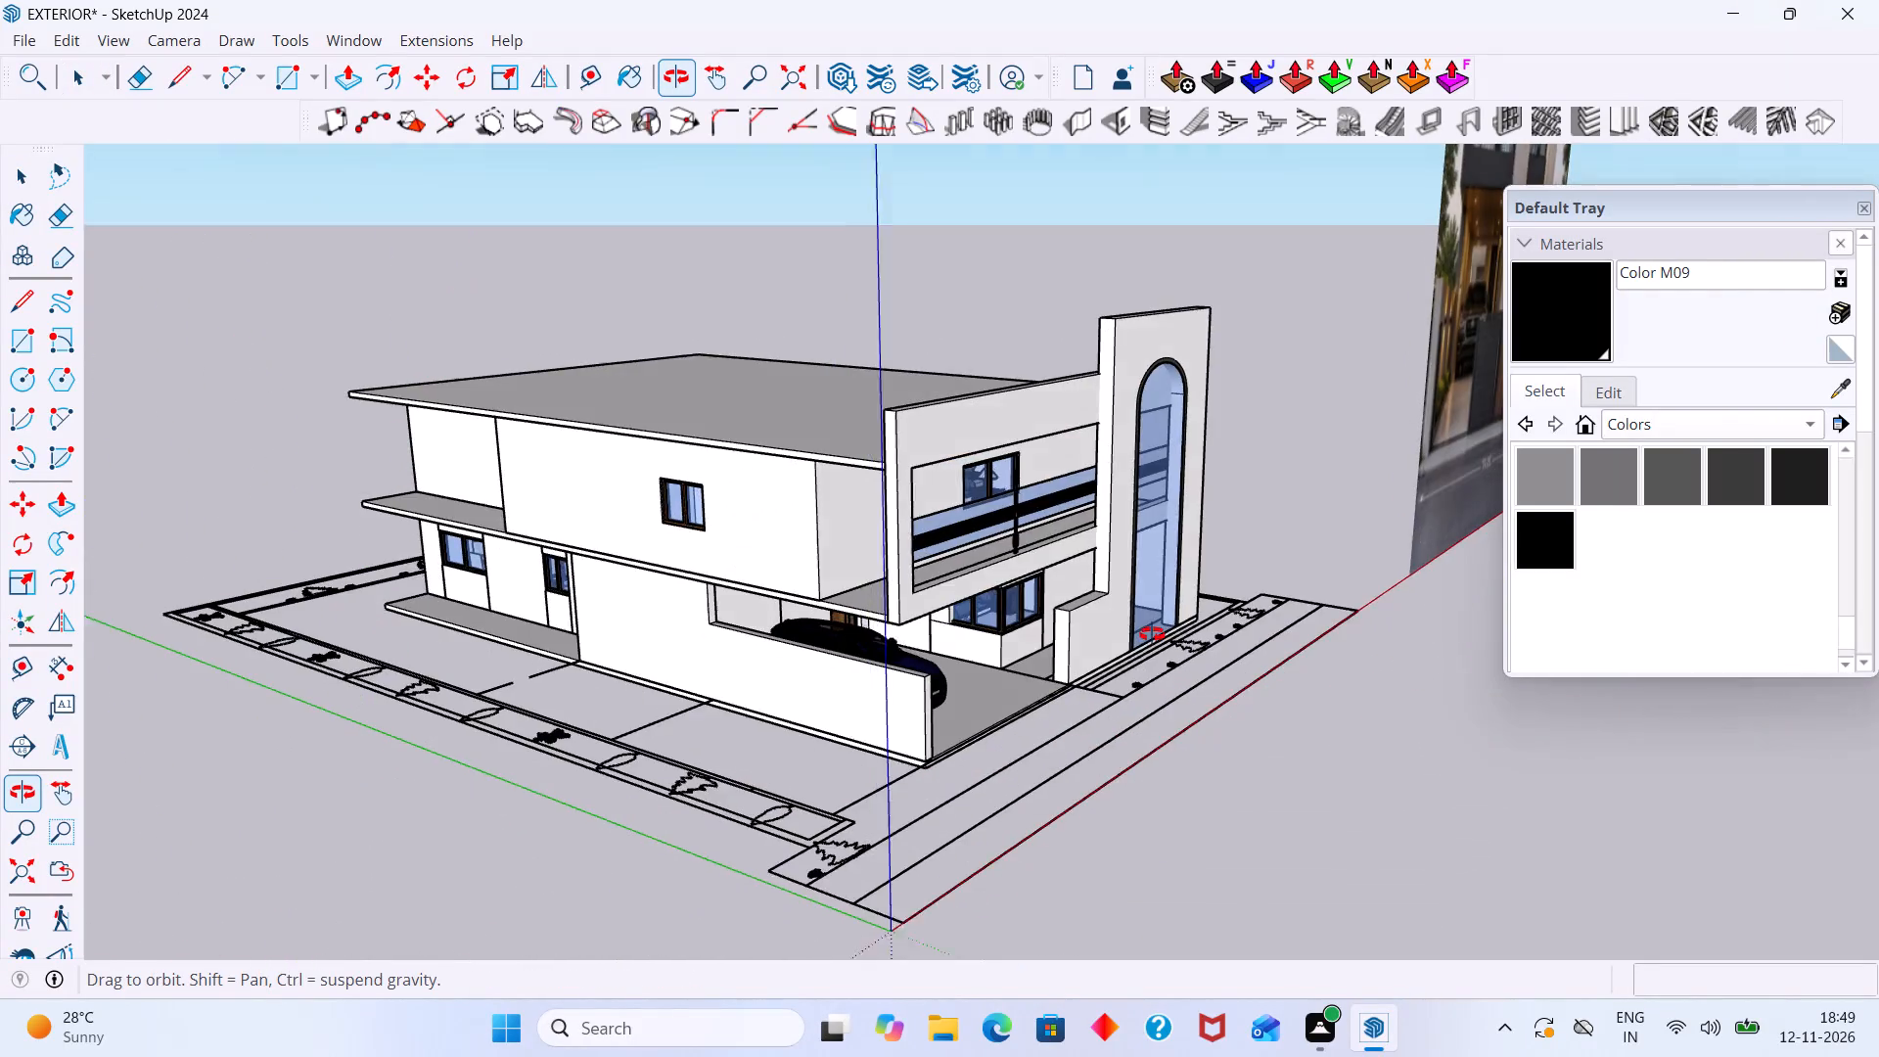
{"action": "middle_click_drag", "start_coordinate": [1152, 634], "coordinate": [800, 656]}
{"action": "scroll", "coordinate": [817, 613], "scroll_direction": "down", "scroll_amount": 4}
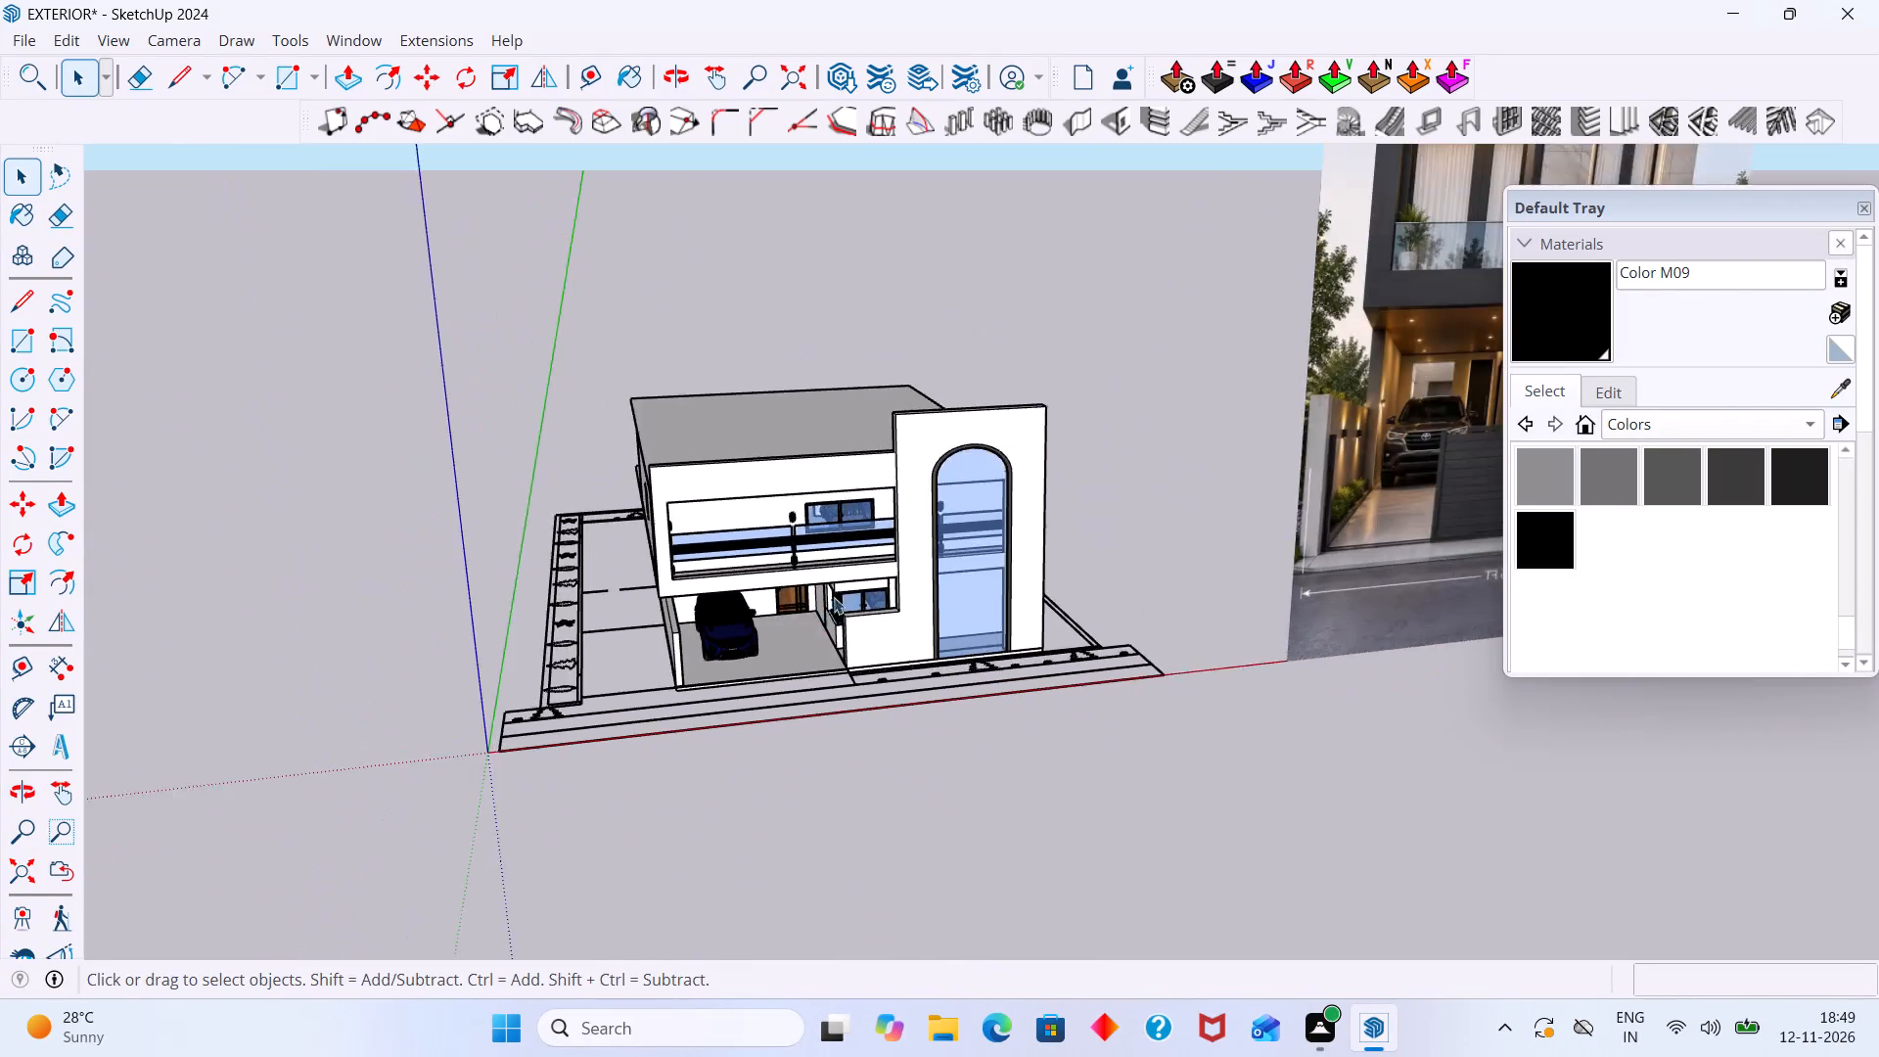
{"action": "middle_click_drag", "start_coordinate": [839, 595], "coordinate": [725, 613]}
{"action": "scroll", "coordinate": [771, 611], "scroll_direction": "down", "scroll_amount": 7}
{"action": "middle_click_drag", "start_coordinate": [835, 621], "coordinate": [827, 665], "text": "shift"}
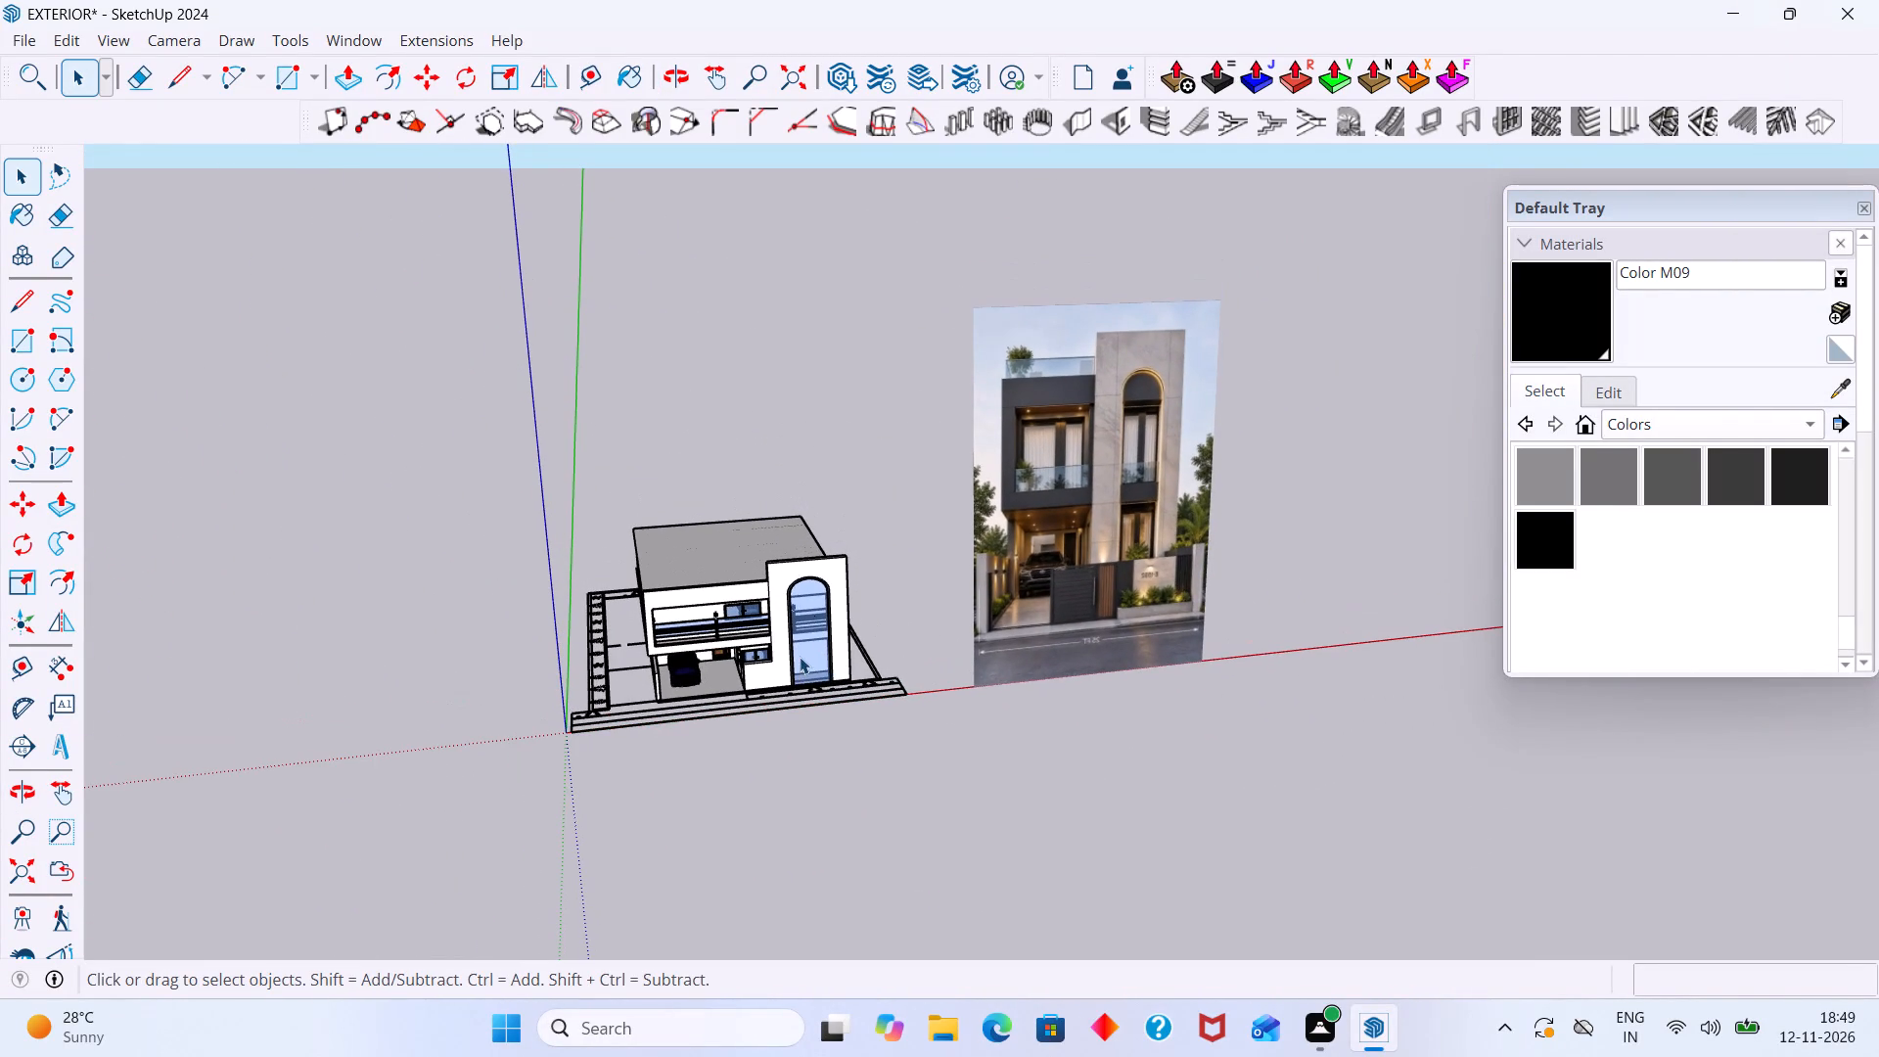
{"action": "middle_click_drag", "start_coordinate": [808, 659], "coordinate": [852, 645]}
{"action": "middle_click_drag", "start_coordinate": [852, 645], "coordinate": [1040, 588]}
{"action": "middle_click_drag", "start_coordinate": [782, 750], "coordinate": [985, 736]}
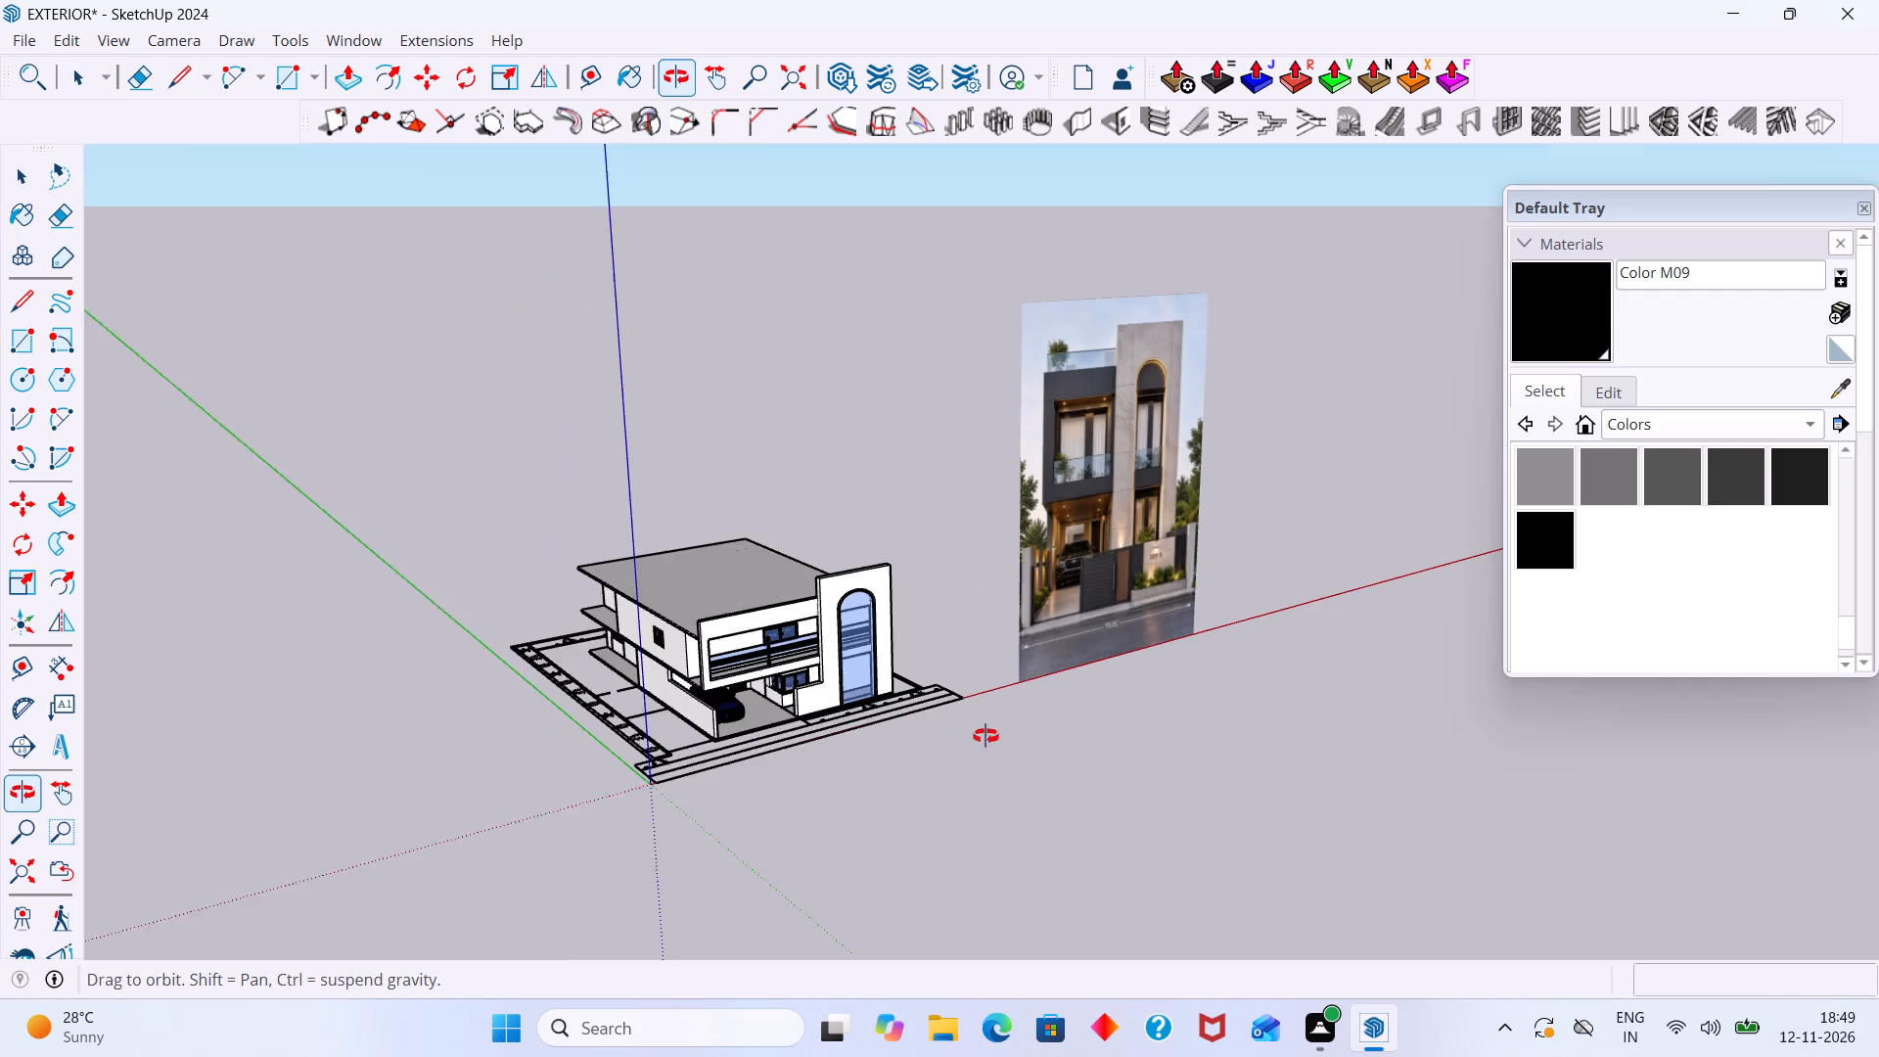
{"action": "middle_click_drag", "start_coordinate": [985, 736], "coordinate": [1004, 728]}
{"action": "scroll", "coordinate": [842, 641], "scroll_direction": "up", "scroll_amount": 4}
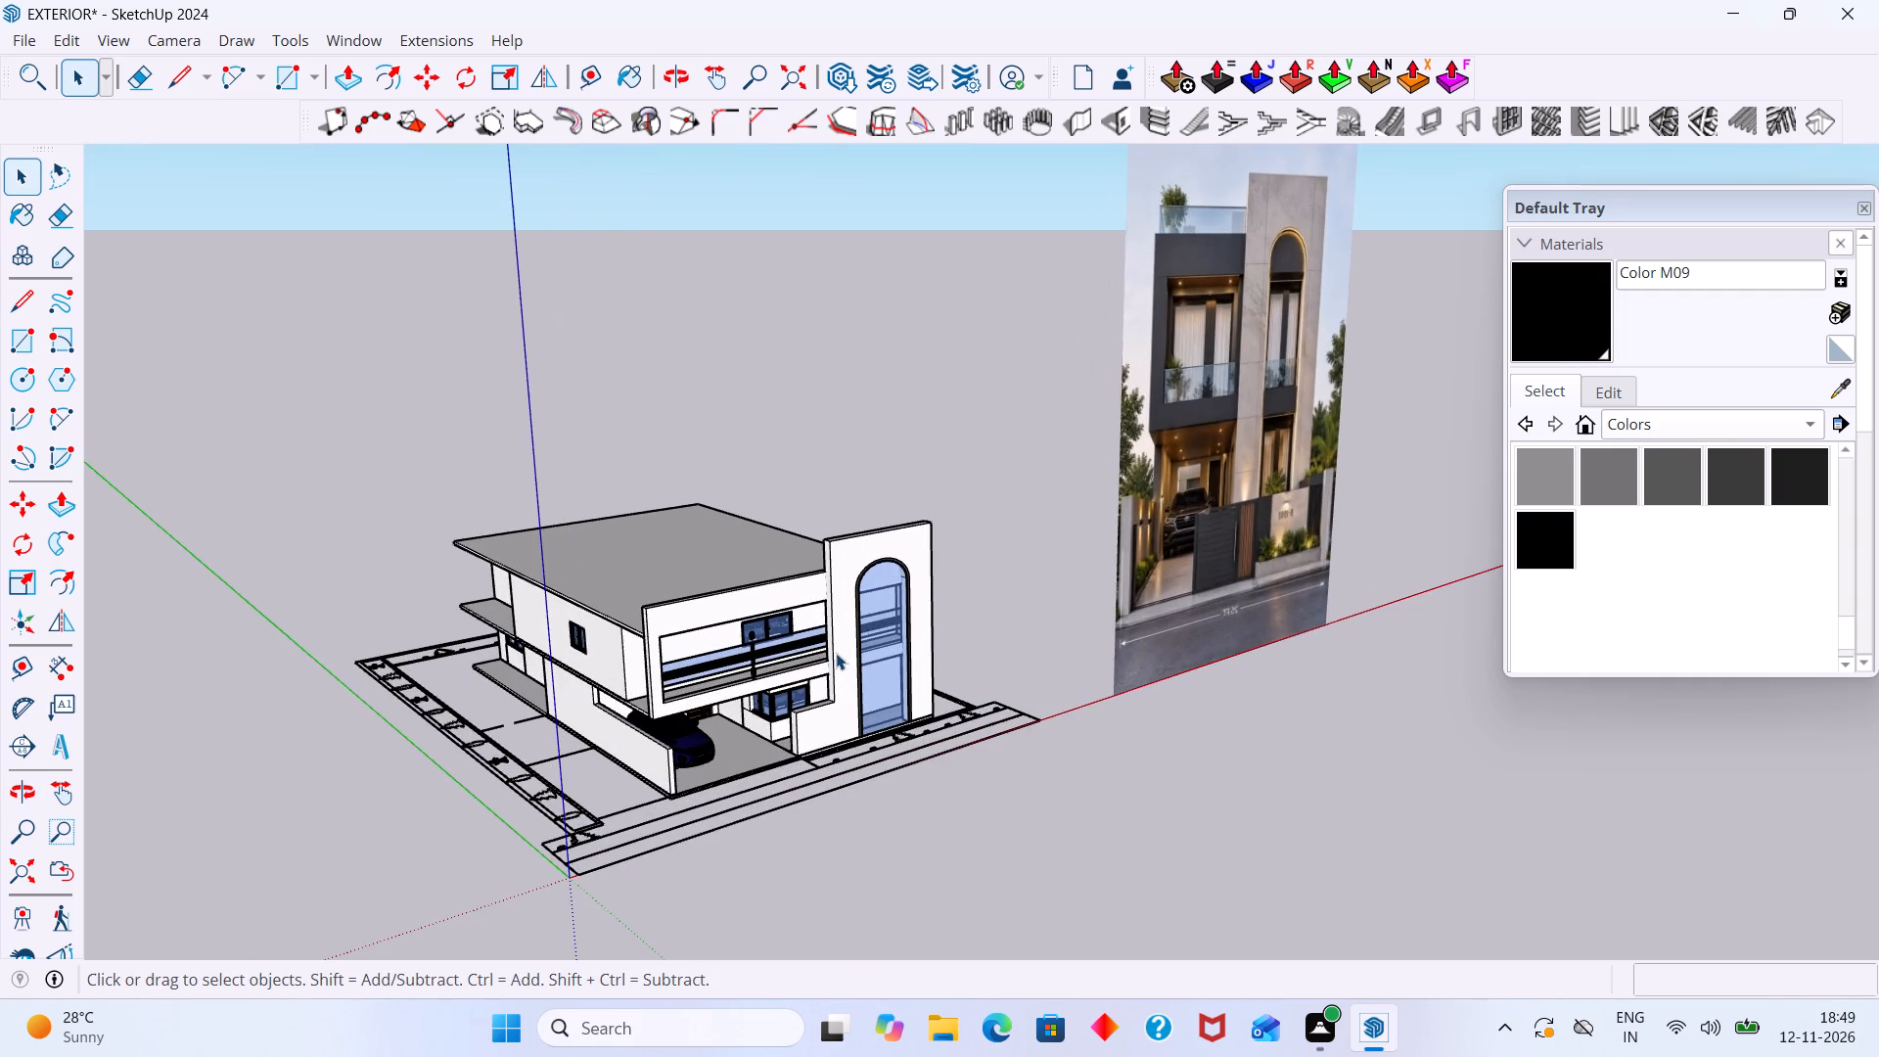
{"action": "scroll", "coordinate": [836, 666], "scroll_direction": "down", "scroll_amount": 5}
{"action": "middle_click_drag", "start_coordinate": [856, 673], "coordinate": [664, 637]}
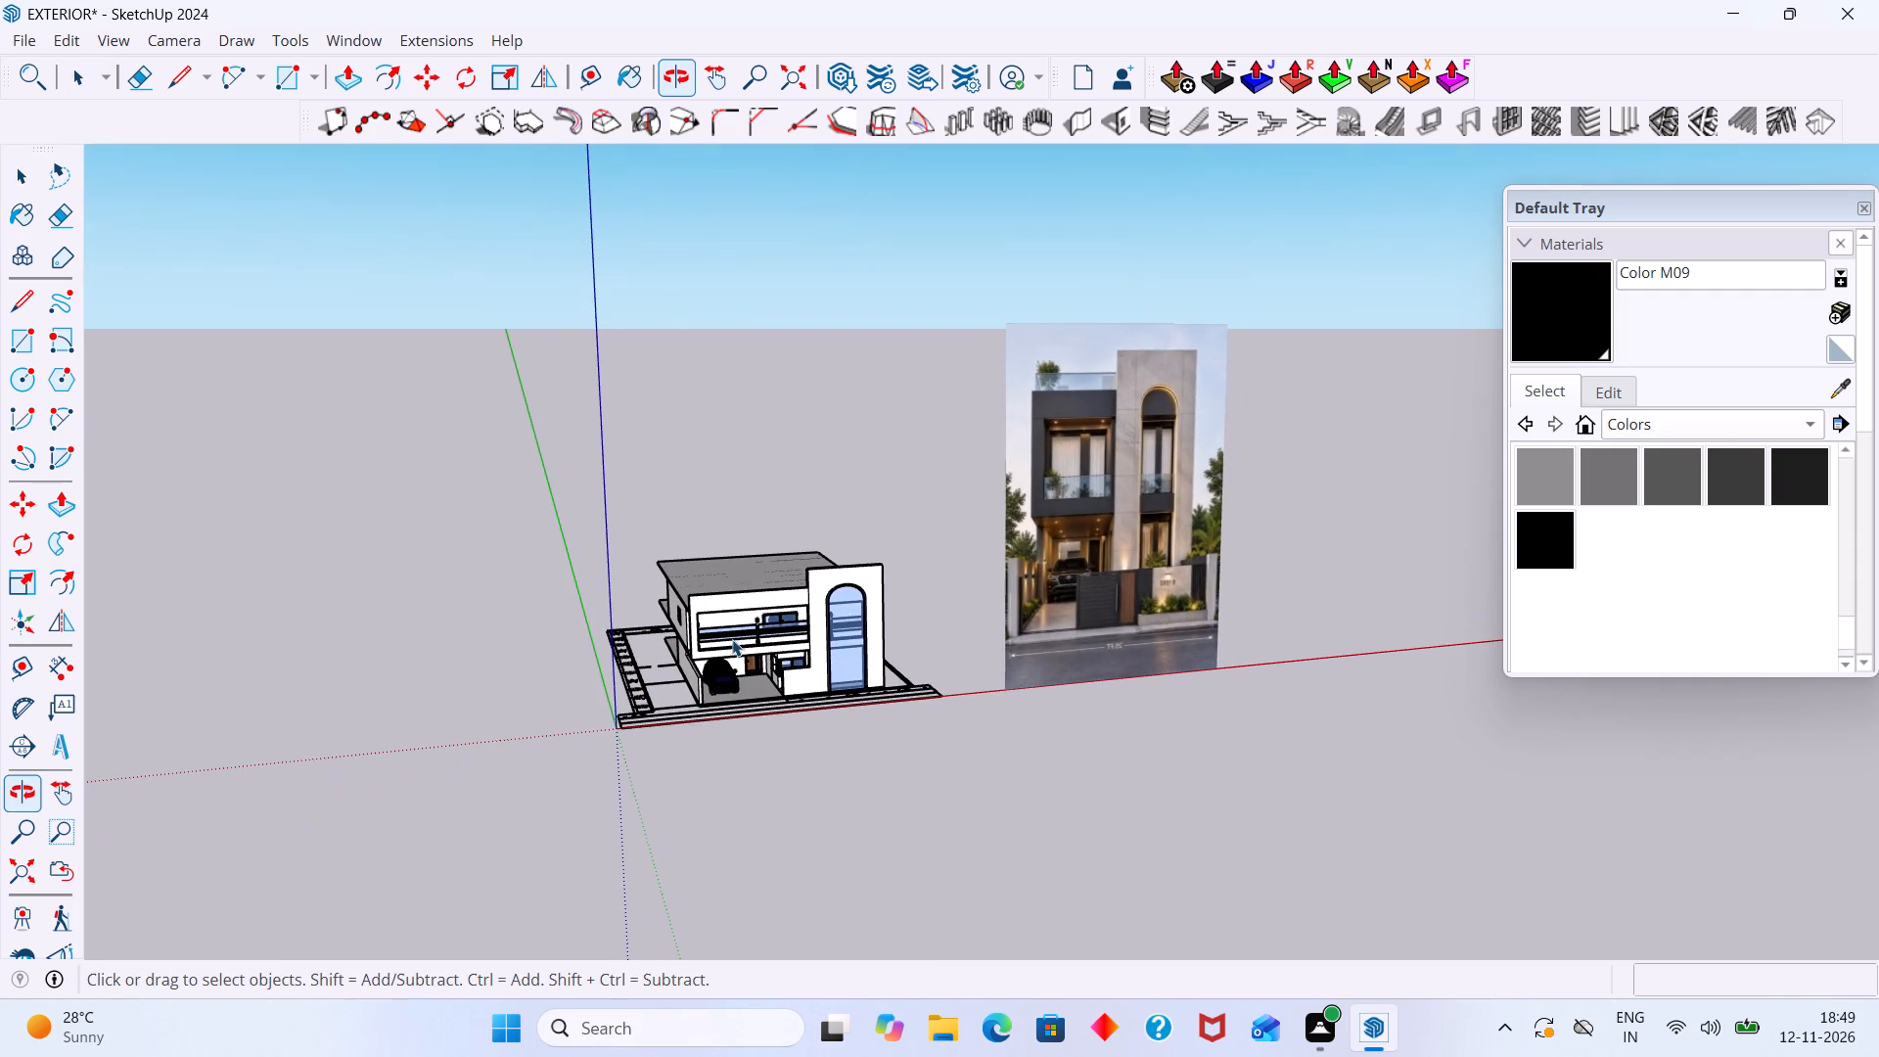
{"action": "scroll", "coordinate": [1143, 593], "scroll_direction": "up", "scroll_amount": 10}
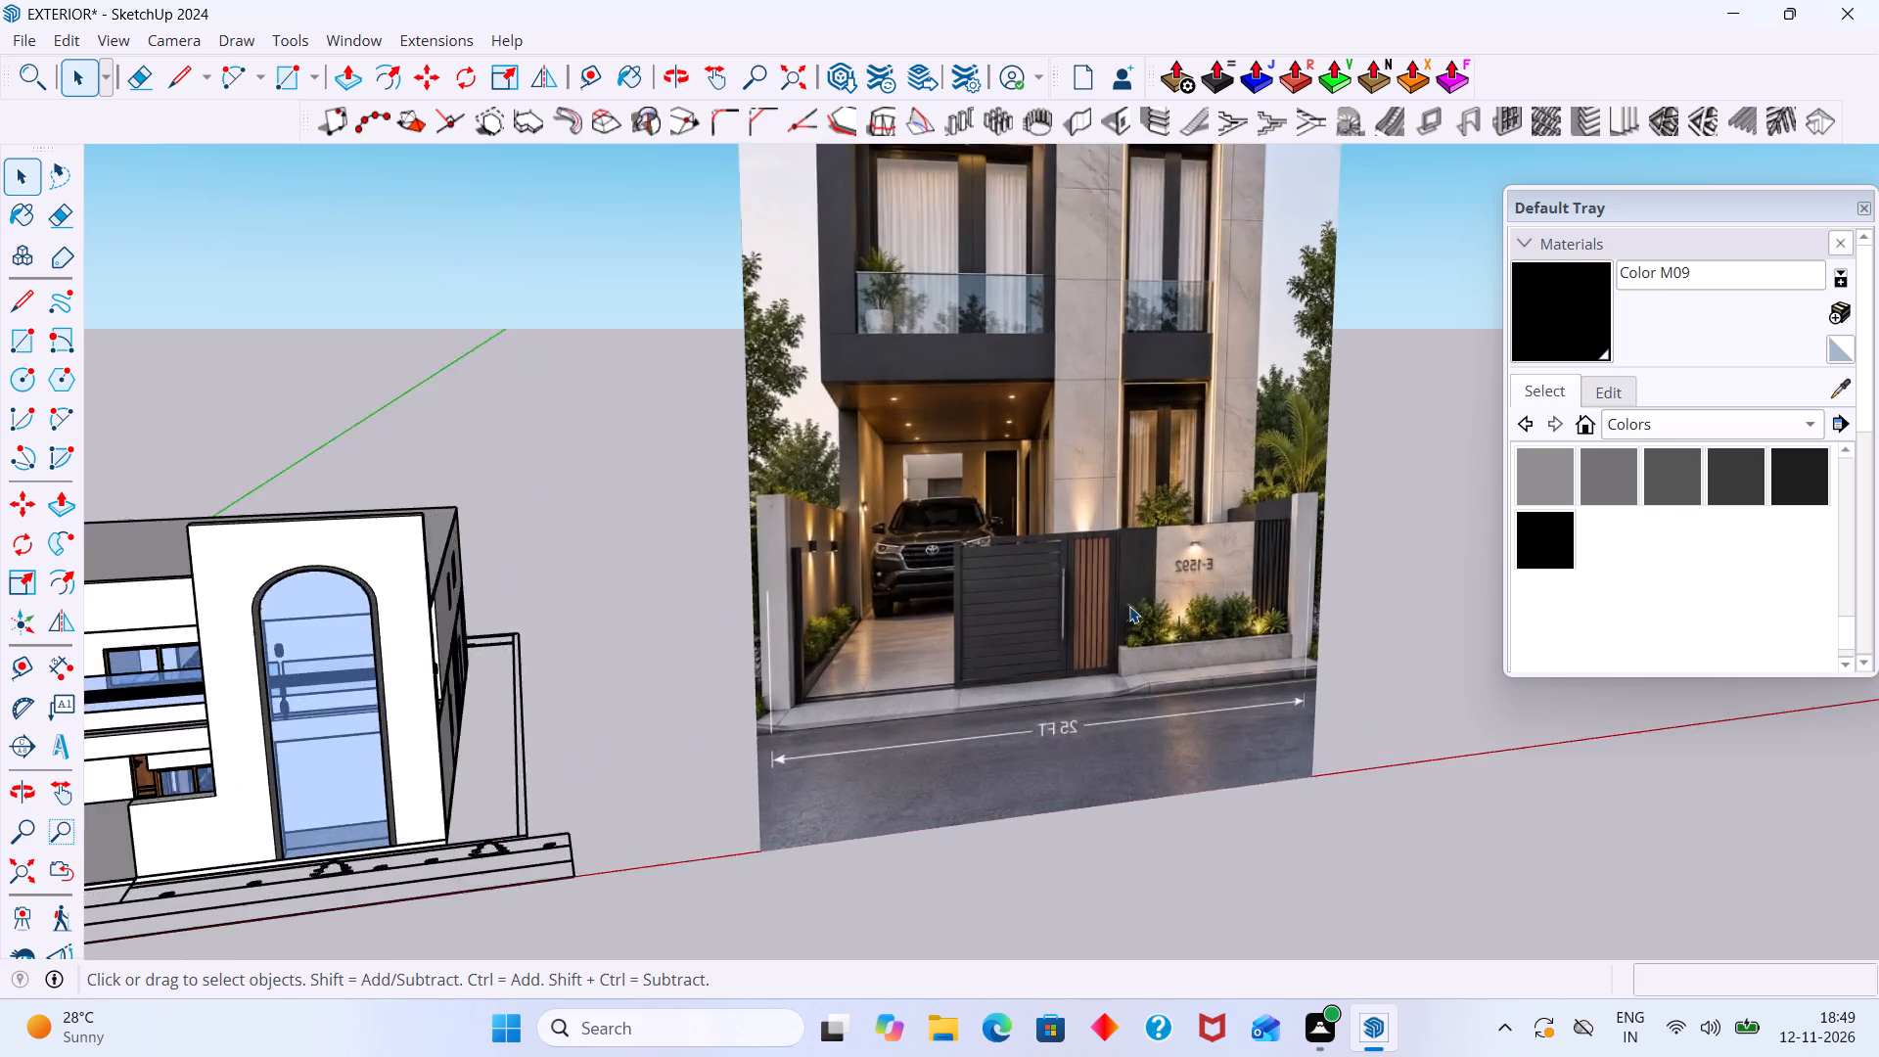
{"action": "scroll", "coordinate": [1129, 606], "scroll_direction": "up", "scroll_amount": 1}
{"action": "scroll", "coordinate": [1139, 595], "scroll_direction": "down", "scroll_amount": 2}
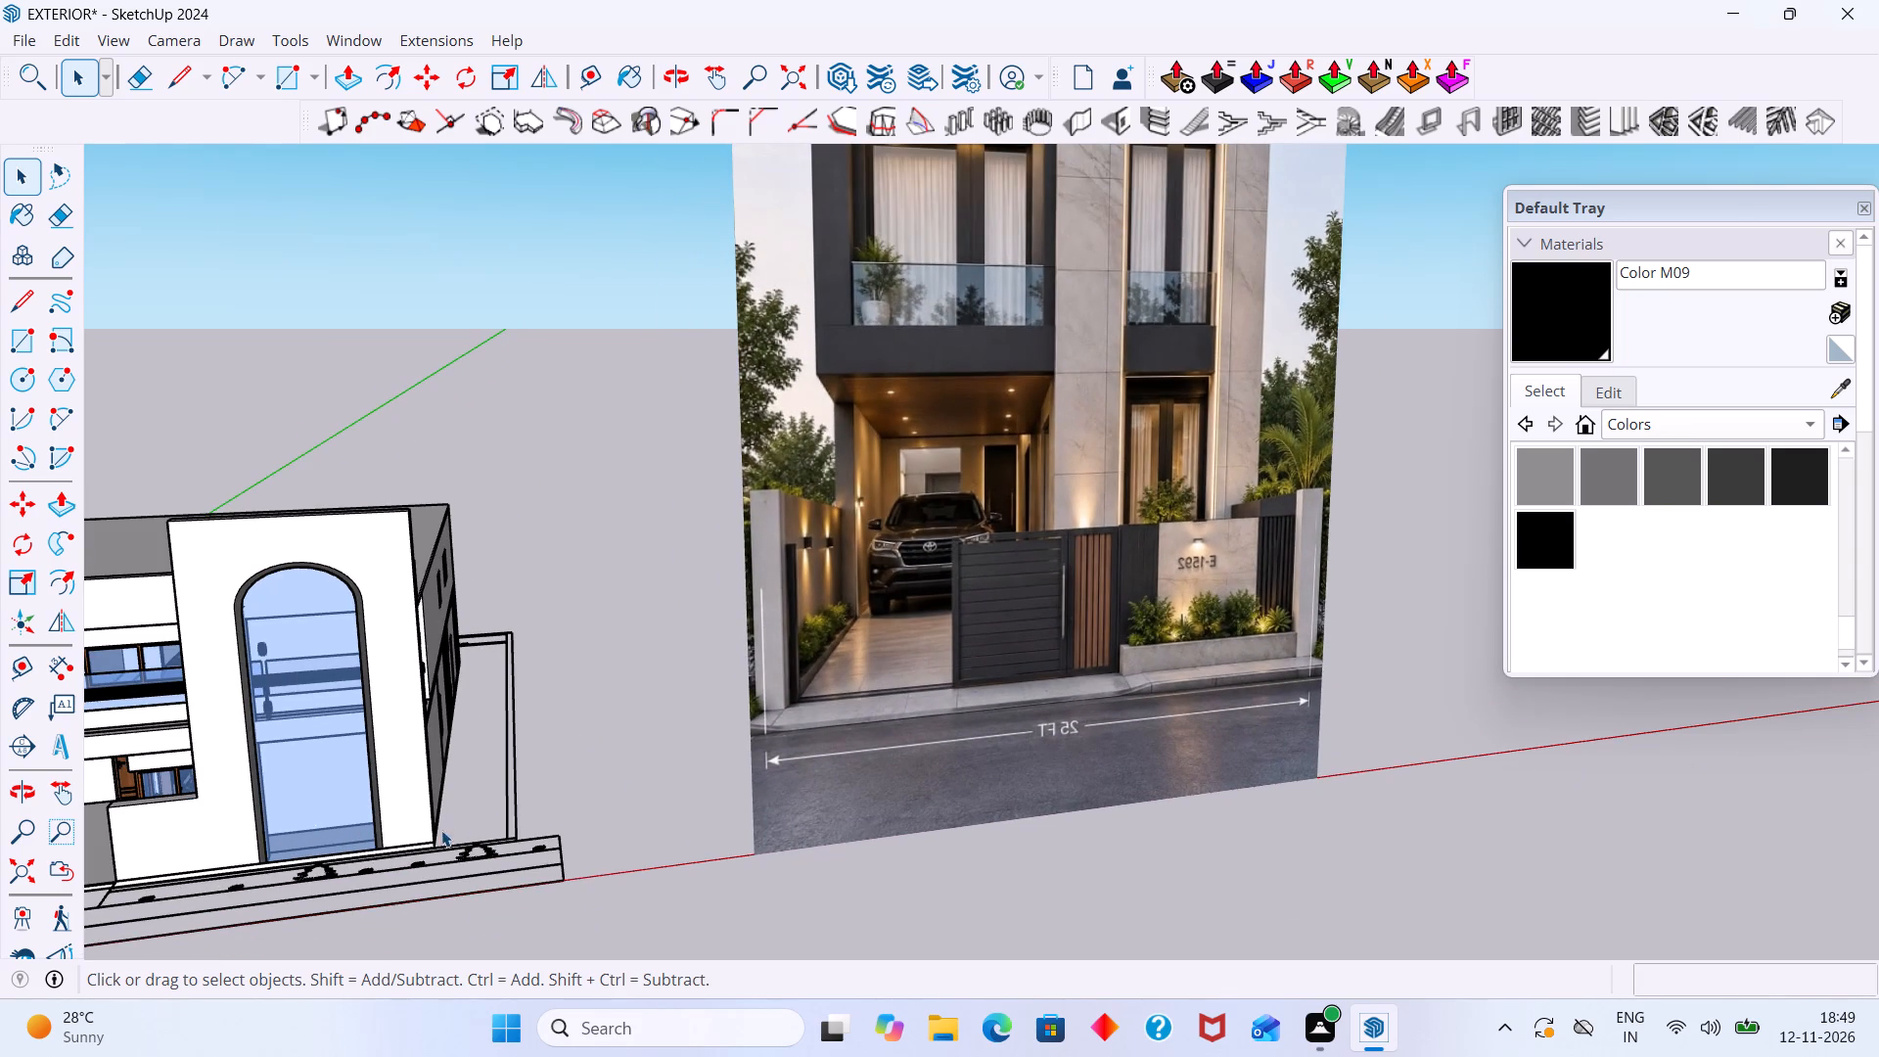
{"action": "middle_click_drag", "start_coordinate": [320, 871], "coordinate": [447, 779]}
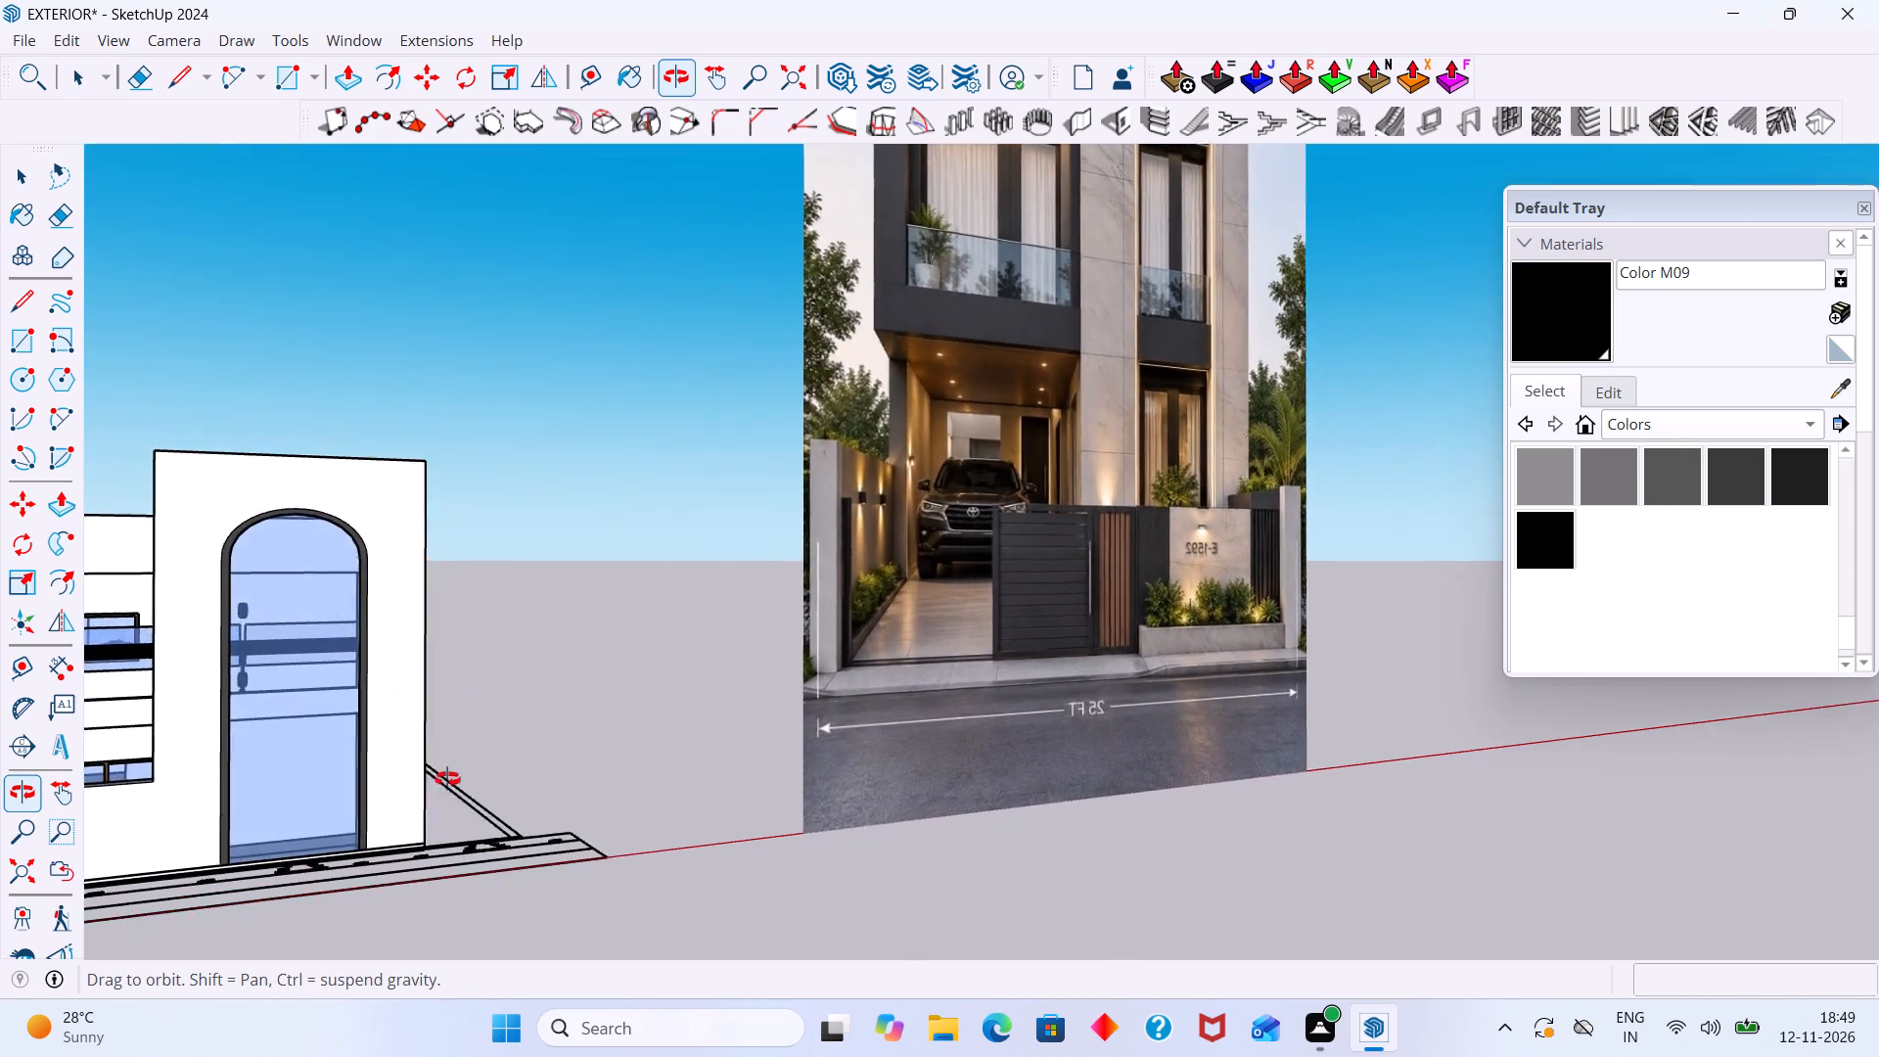
{"action": "middle_click_drag", "start_coordinate": [447, 779], "coordinate": [619, 787]}
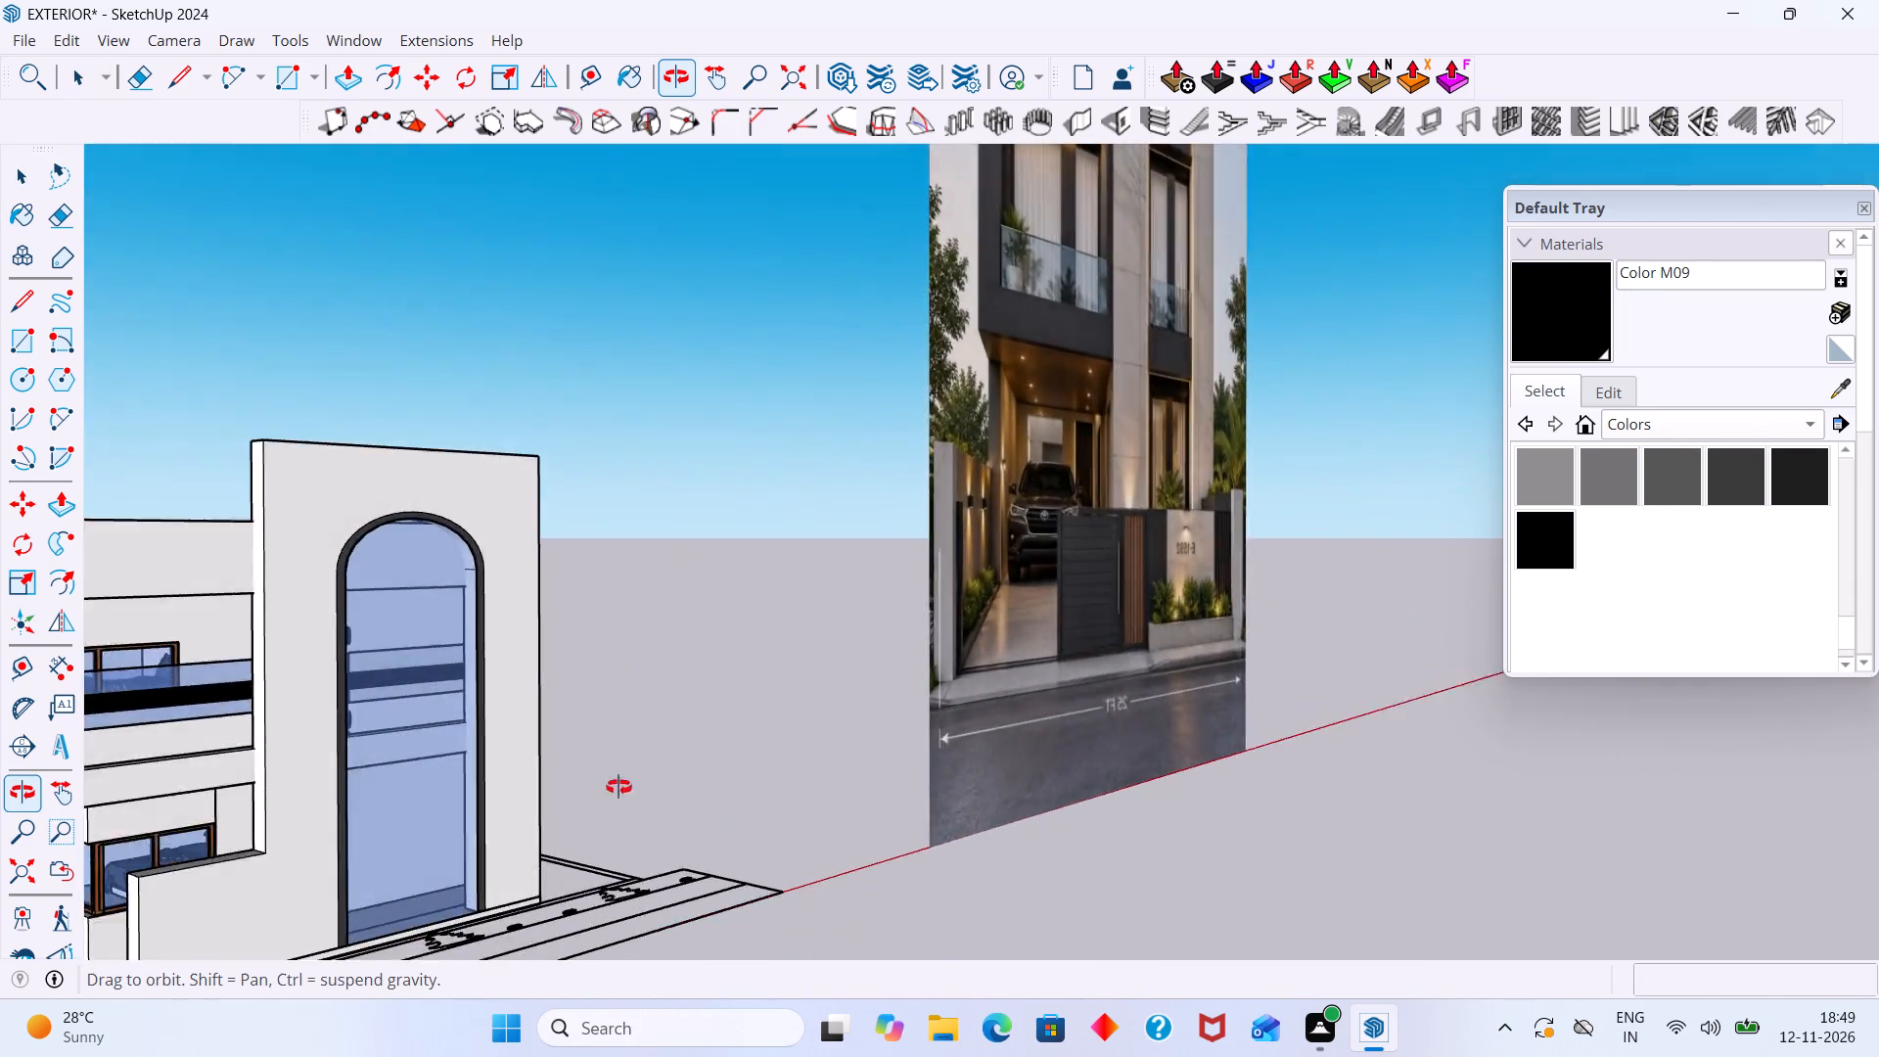
Examine the arched tower's tall window, its dark border strip and the adjoining facade up close.
{"action": "middle_click_drag", "start_coordinate": [619, 787], "coordinate": [221, 940]}
{"action": "scroll", "coordinate": [367, 847], "scroll_direction": "up", "scroll_amount": 3}
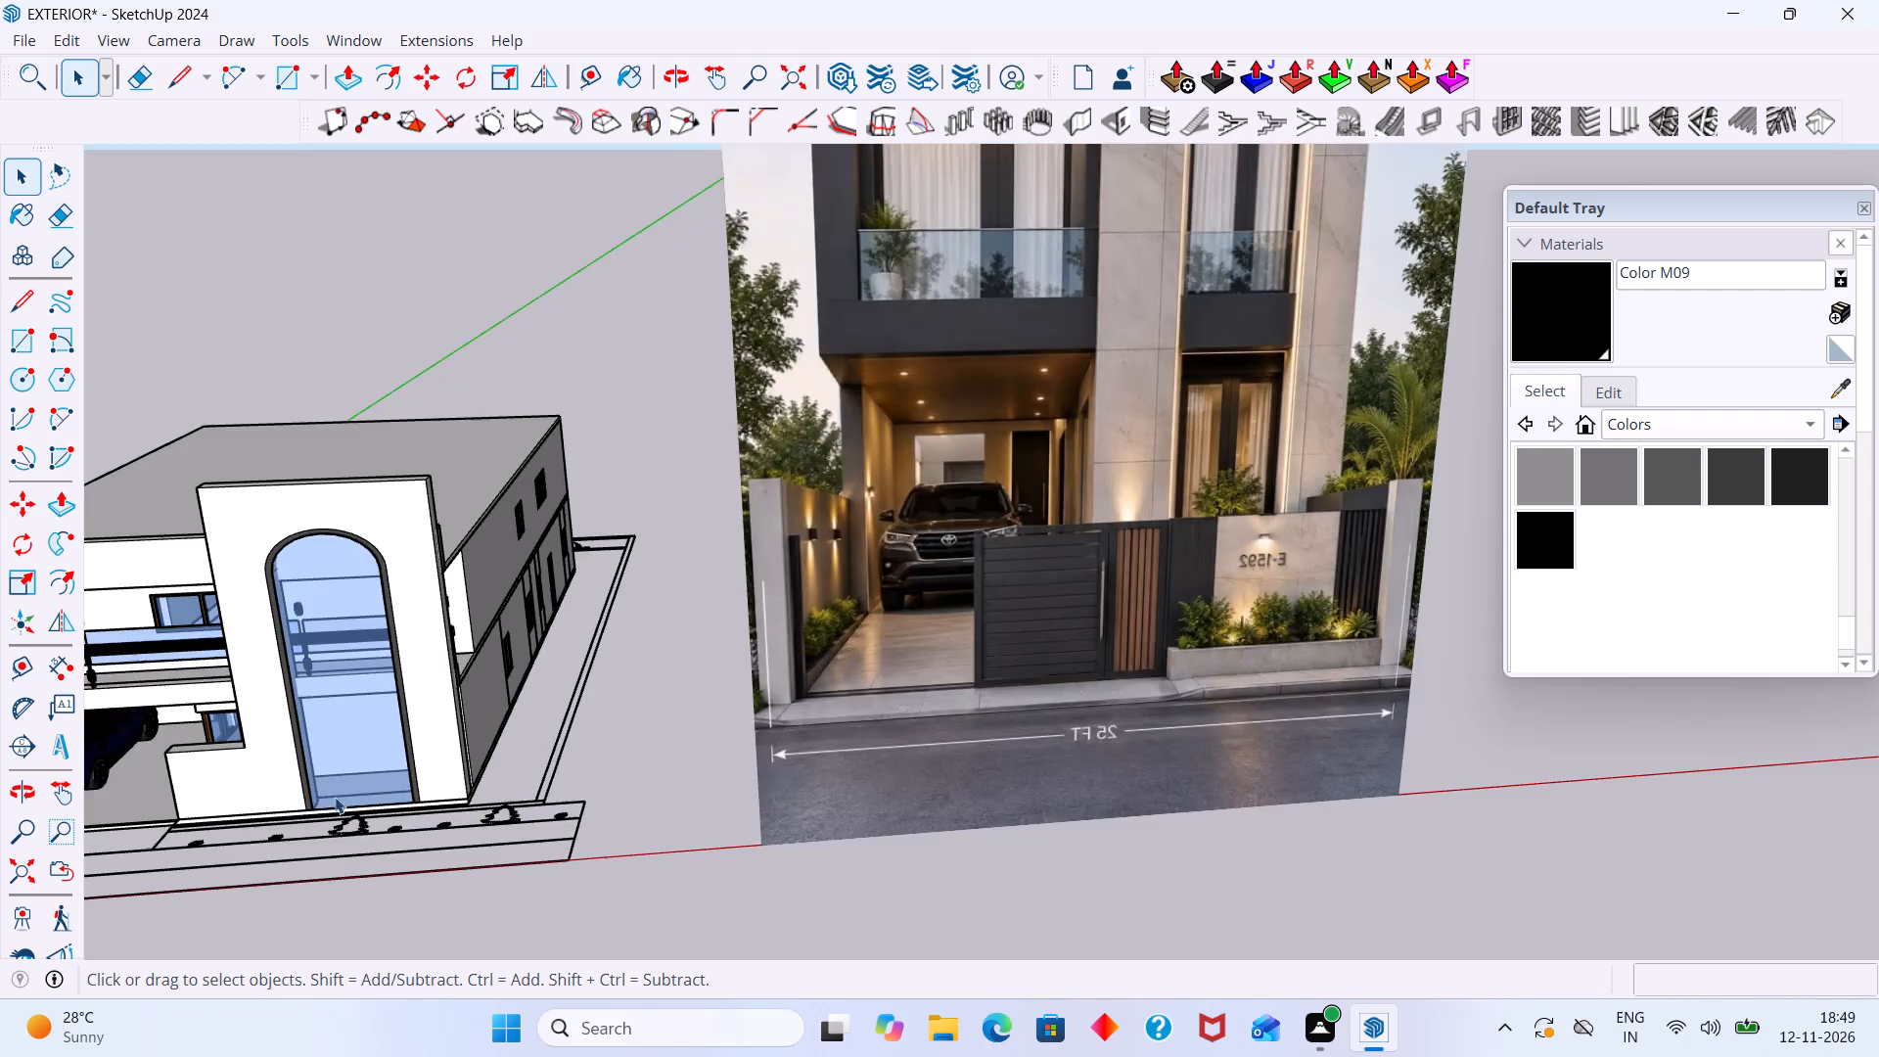
{"action": "scroll", "coordinate": [335, 797], "scroll_direction": "up", "scroll_amount": 20}
{"action": "scroll", "coordinate": [335, 797], "scroll_direction": "up", "scroll_amount": 1}
{"action": "middle_click_drag", "start_coordinate": [310, 792], "coordinate": [210, 798]}
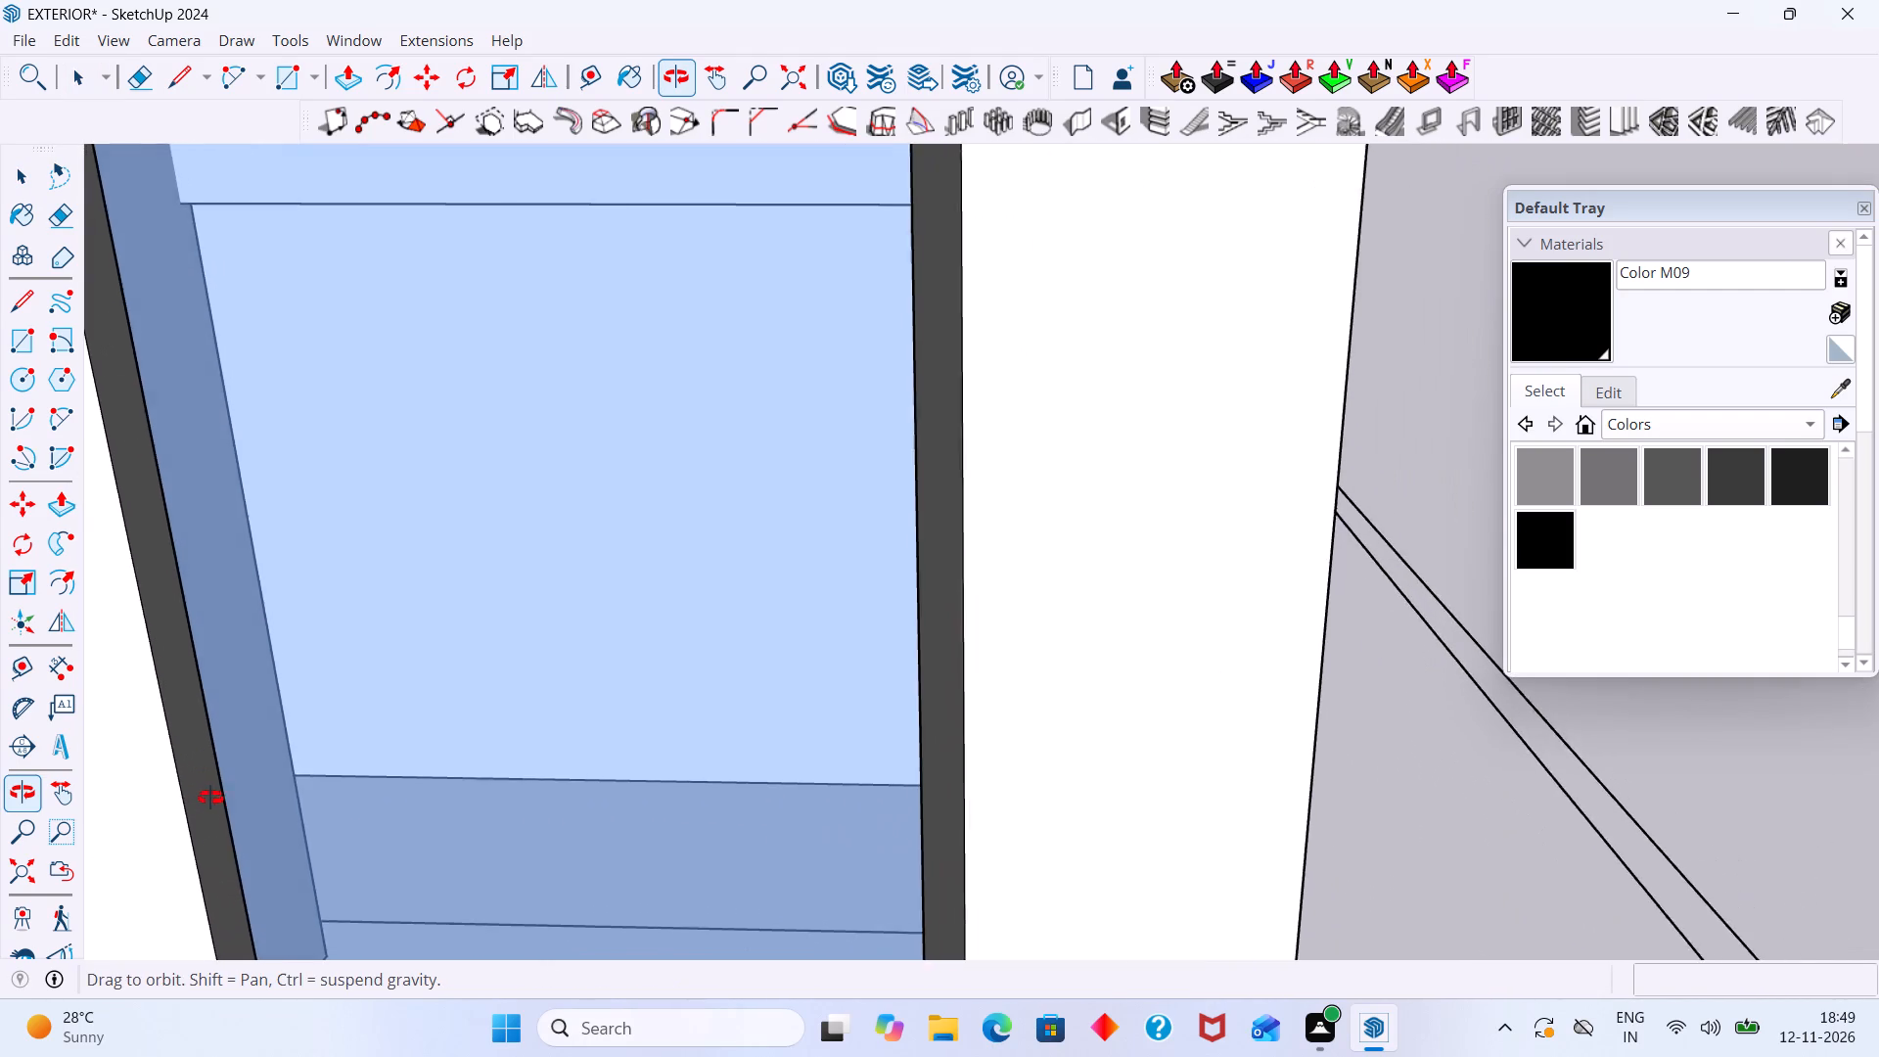
{"action": "middle_click_drag", "start_coordinate": [210, 798], "coordinate": [571, 744]}
{"action": "scroll", "coordinate": [584, 738], "scroll_direction": "down", "scroll_amount": 12}
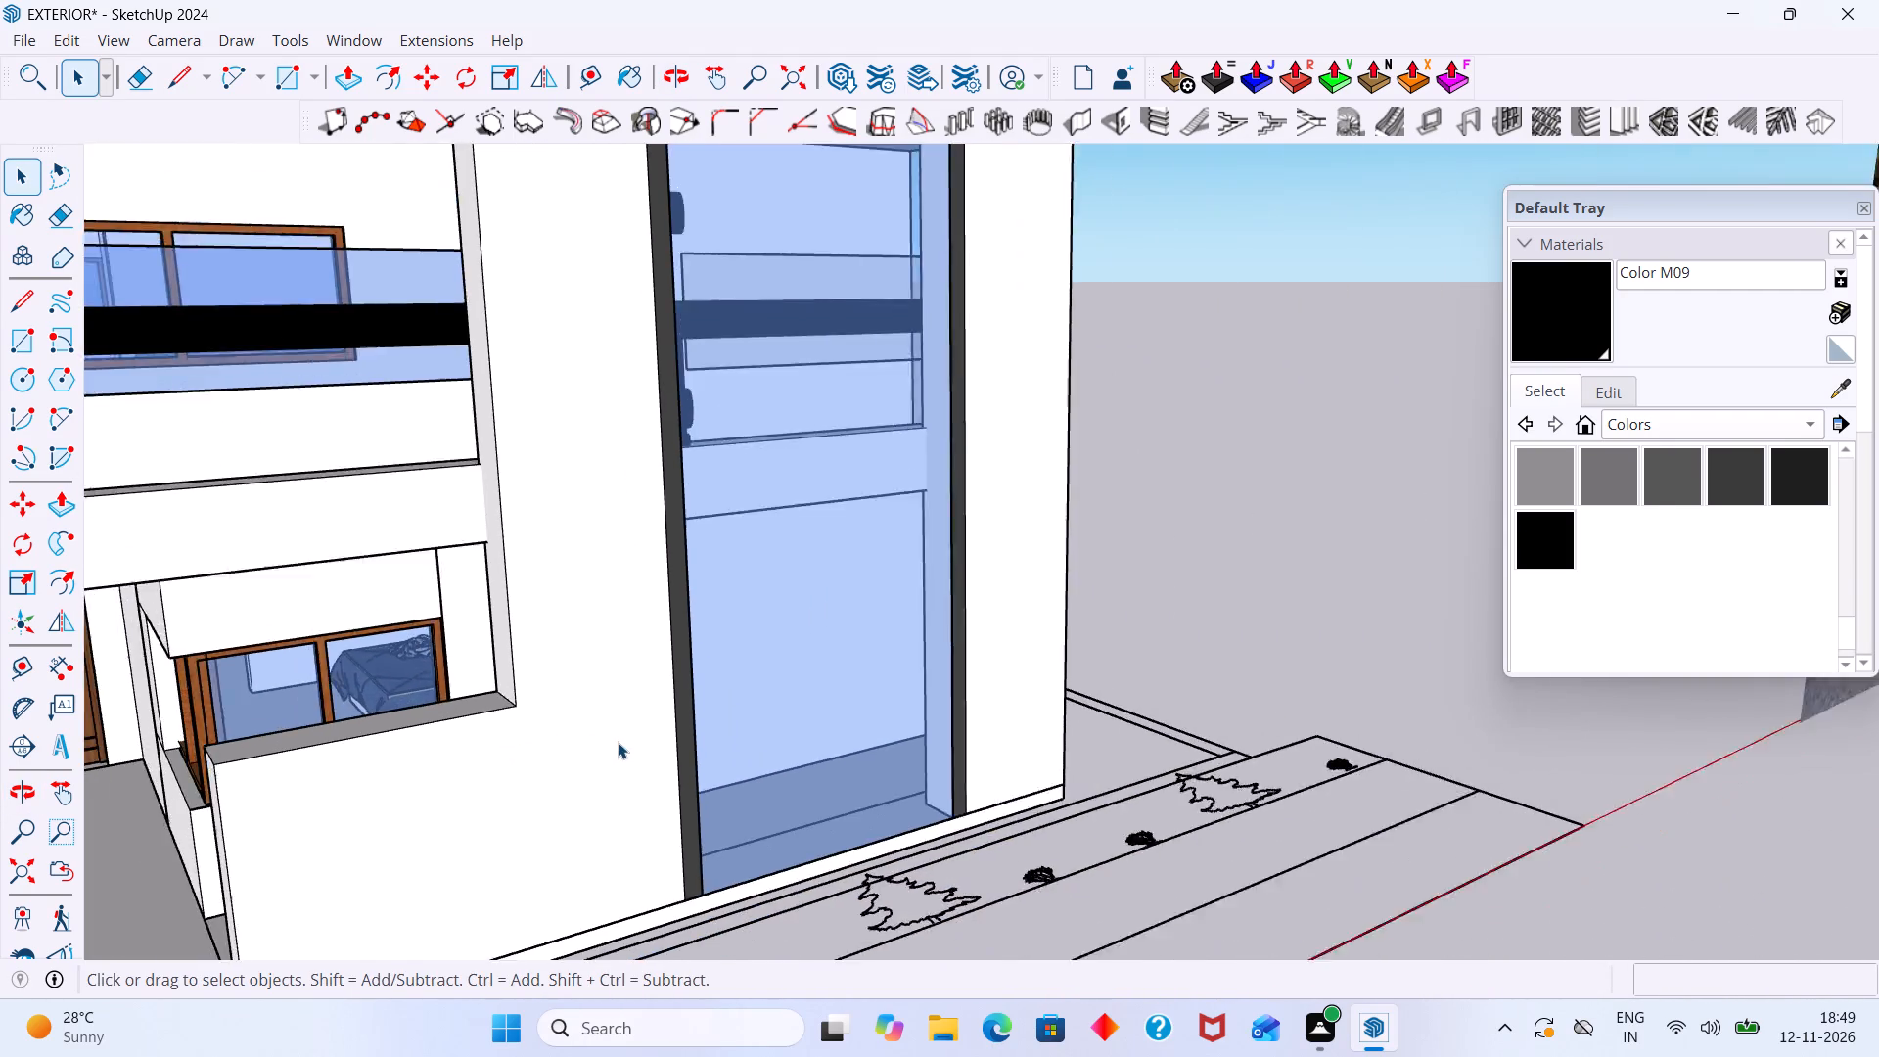
{"action": "scroll", "coordinate": [618, 742], "scroll_direction": "down", "scroll_amount": 4}
{"action": "middle_click_drag", "start_coordinate": [861, 767], "coordinate": [746, 771]}
{"action": "scroll", "coordinate": [795, 761], "scroll_direction": "down", "scroll_amount": 7}
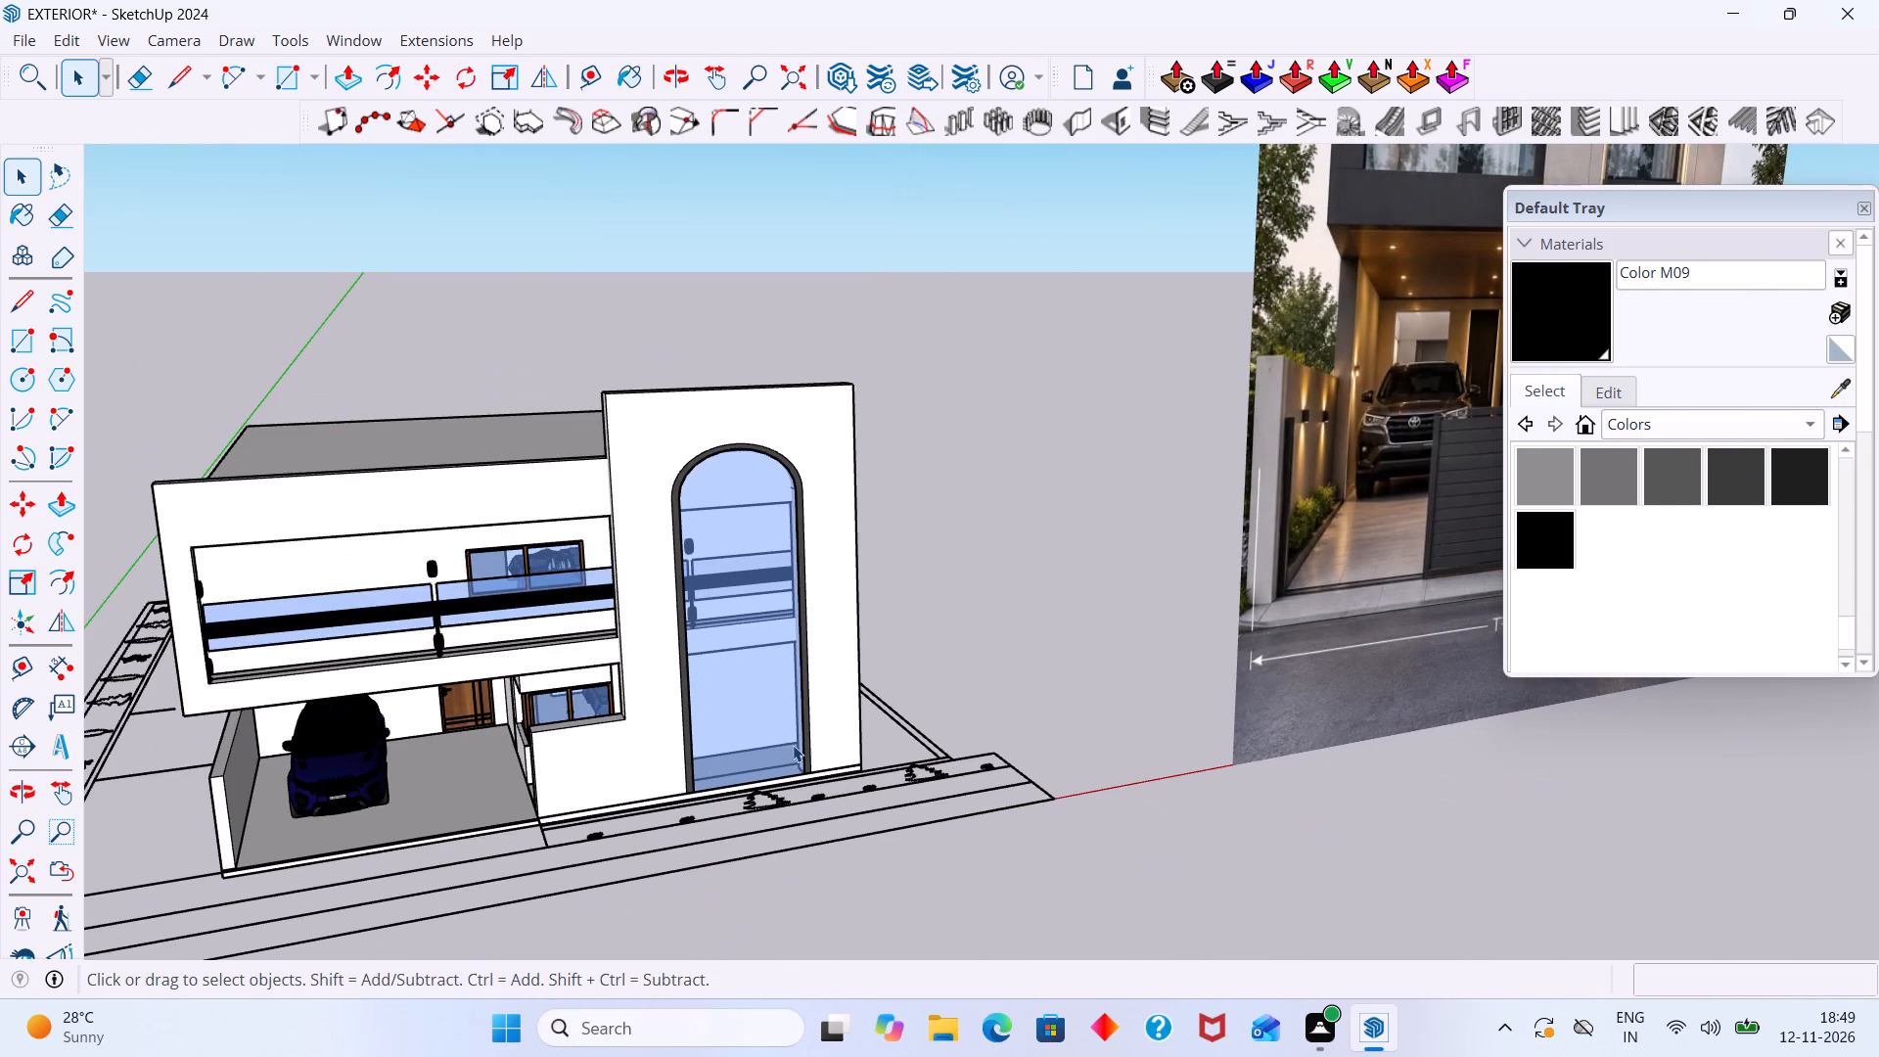
{"action": "scroll", "coordinate": [798, 716], "scroll_direction": "up", "scroll_amount": 15}
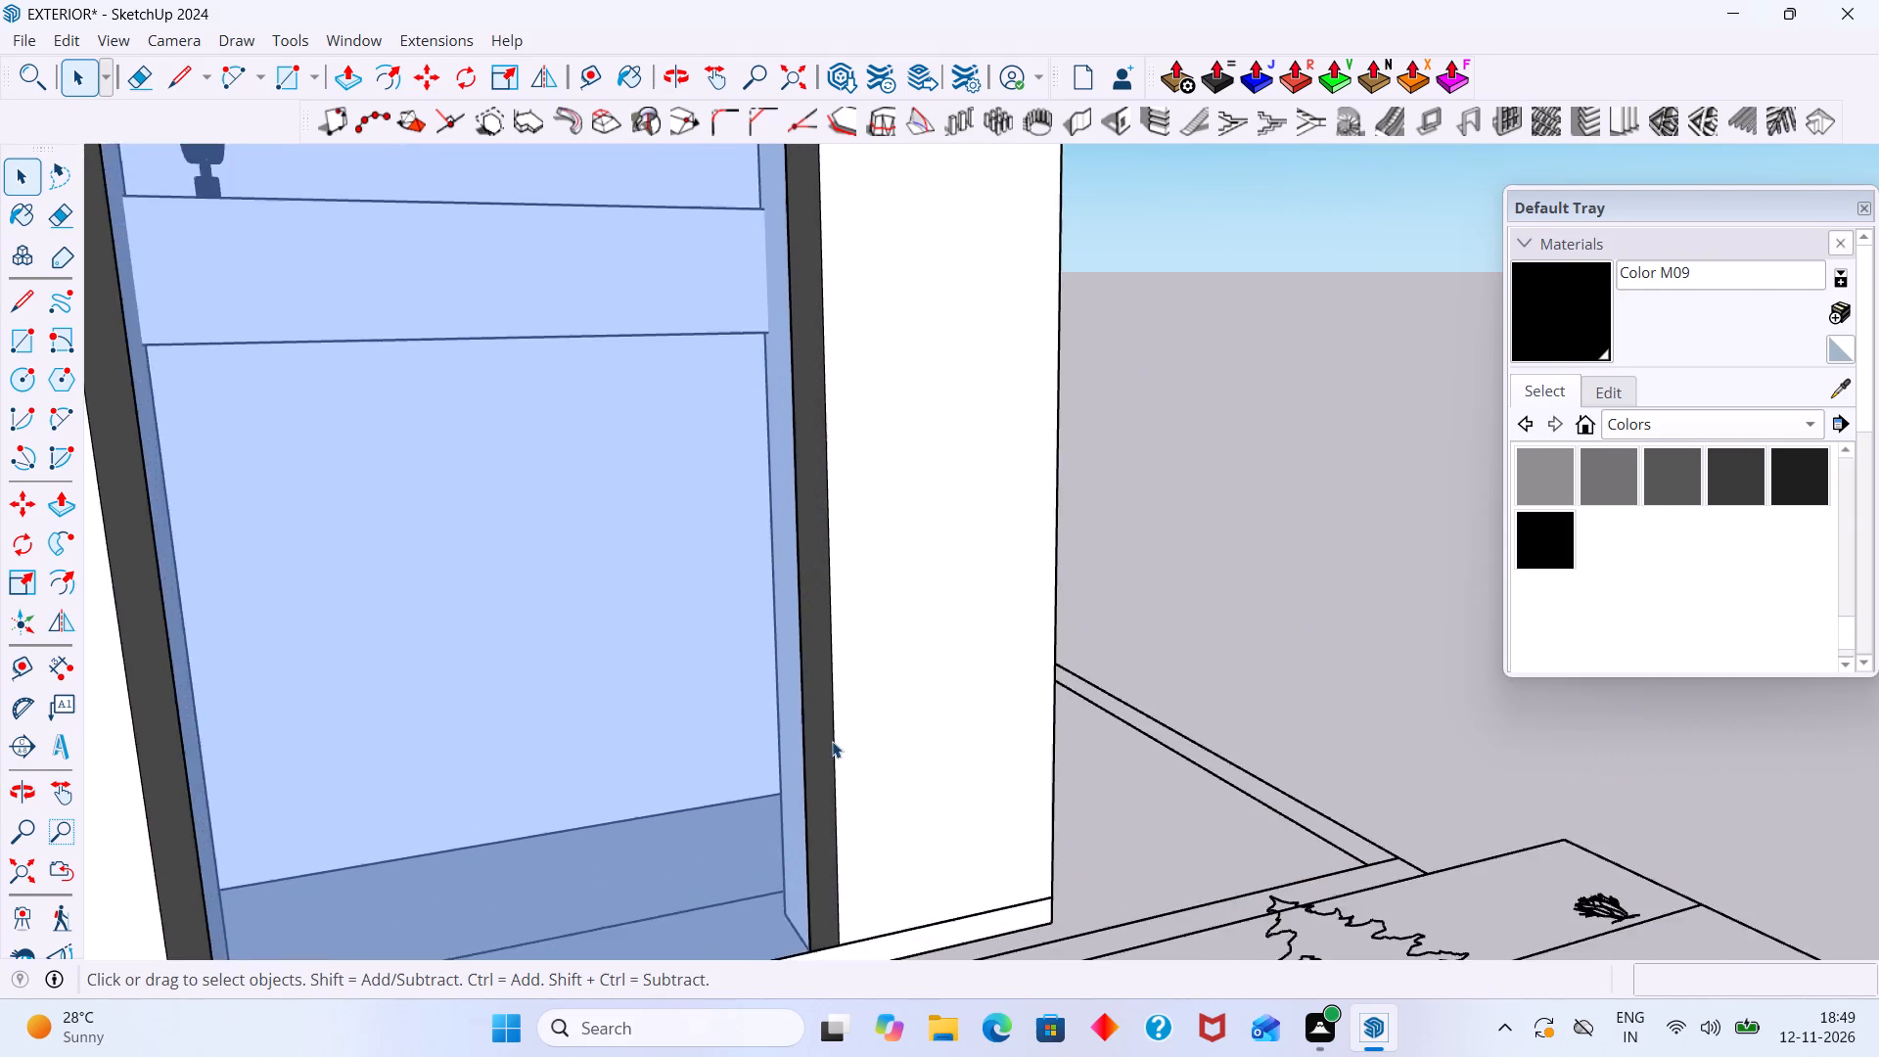
Open the arched tower's group and try to paint the nested window border with the Default material sampled from the wall.
{"action": "middle_click_drag", "start_coordinate": [837, 741], "coordinate": [1024, 738]}
{"action": "scroll", "coordinate": [1037, 736], "scroll_direction": "up", "scroll_amount": 11}
{"action": "left_click", "coordinate": [1085, 679]}
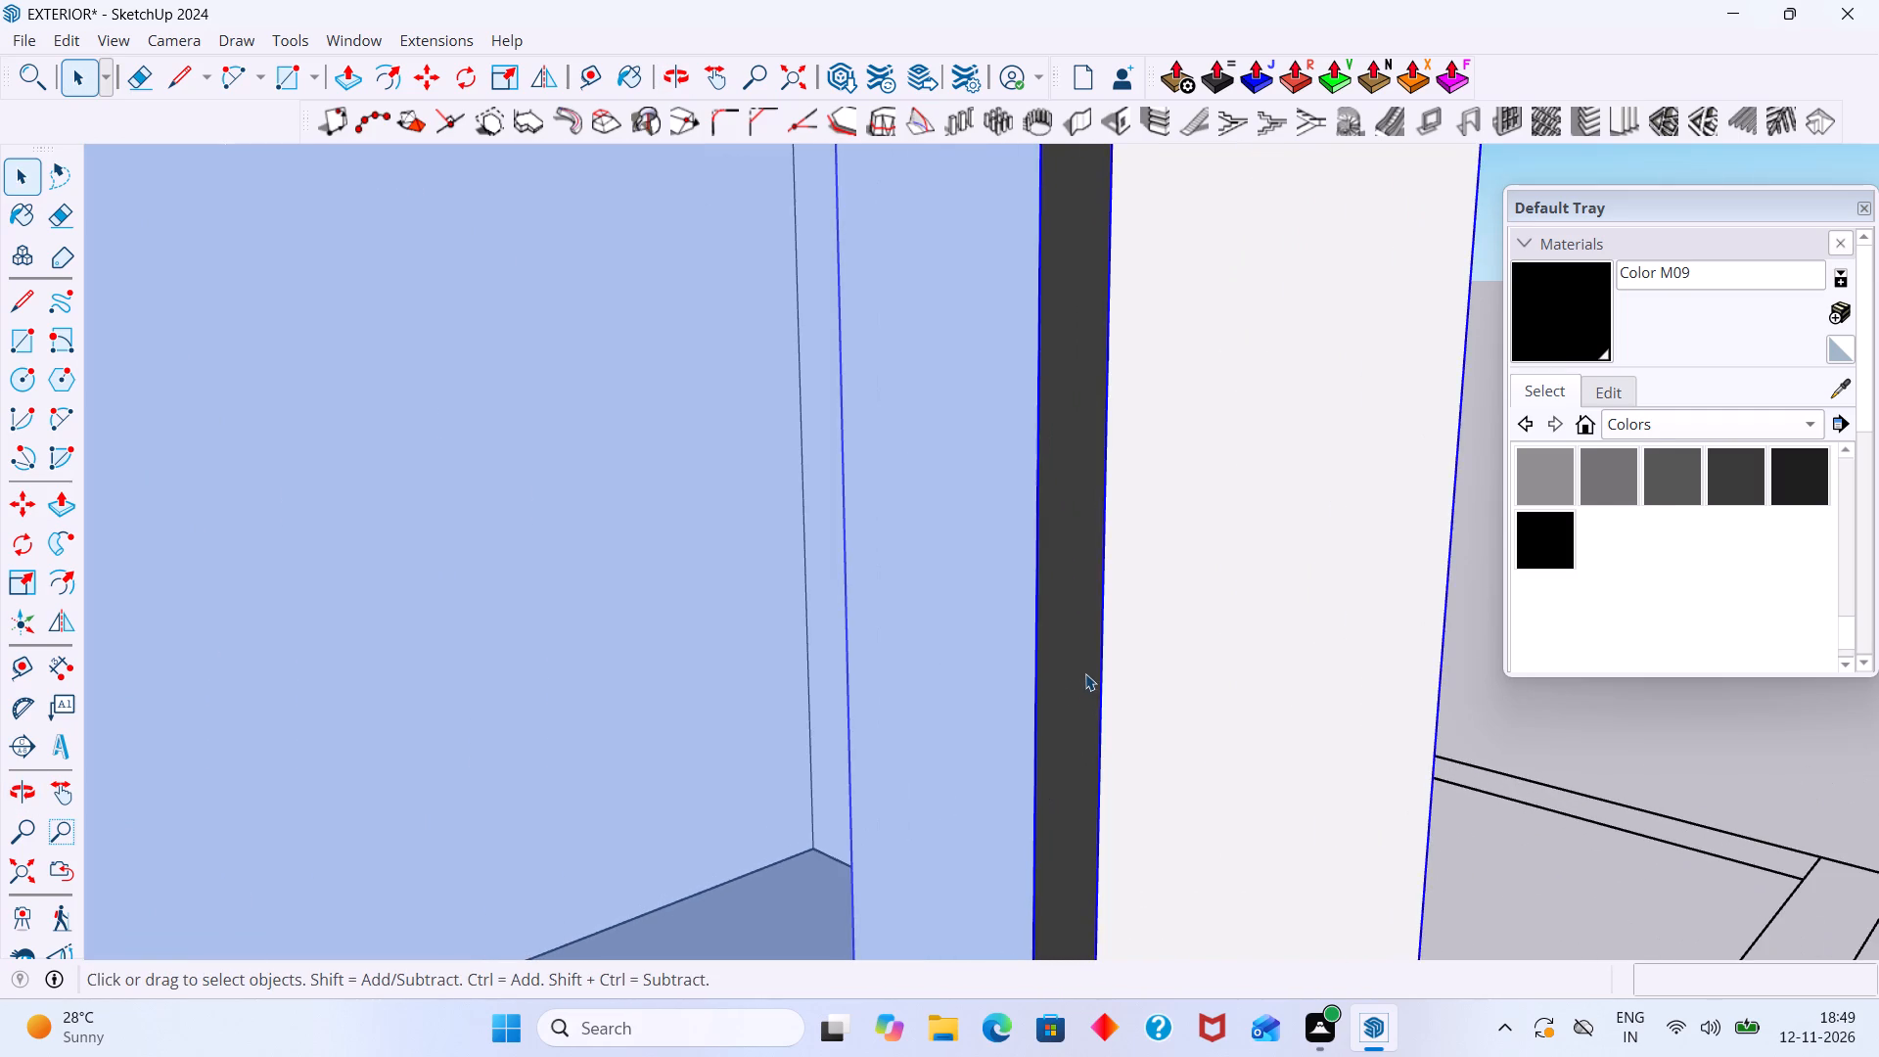
{"action": "scroll", "coordinate": [1085, 673], "scroll_direction": "up", "scroll_amount": 1}
{"action": "double_click", "coordinate": [1084, 671]}
{"action": "left_click", "coordinate": [1082, 699]}
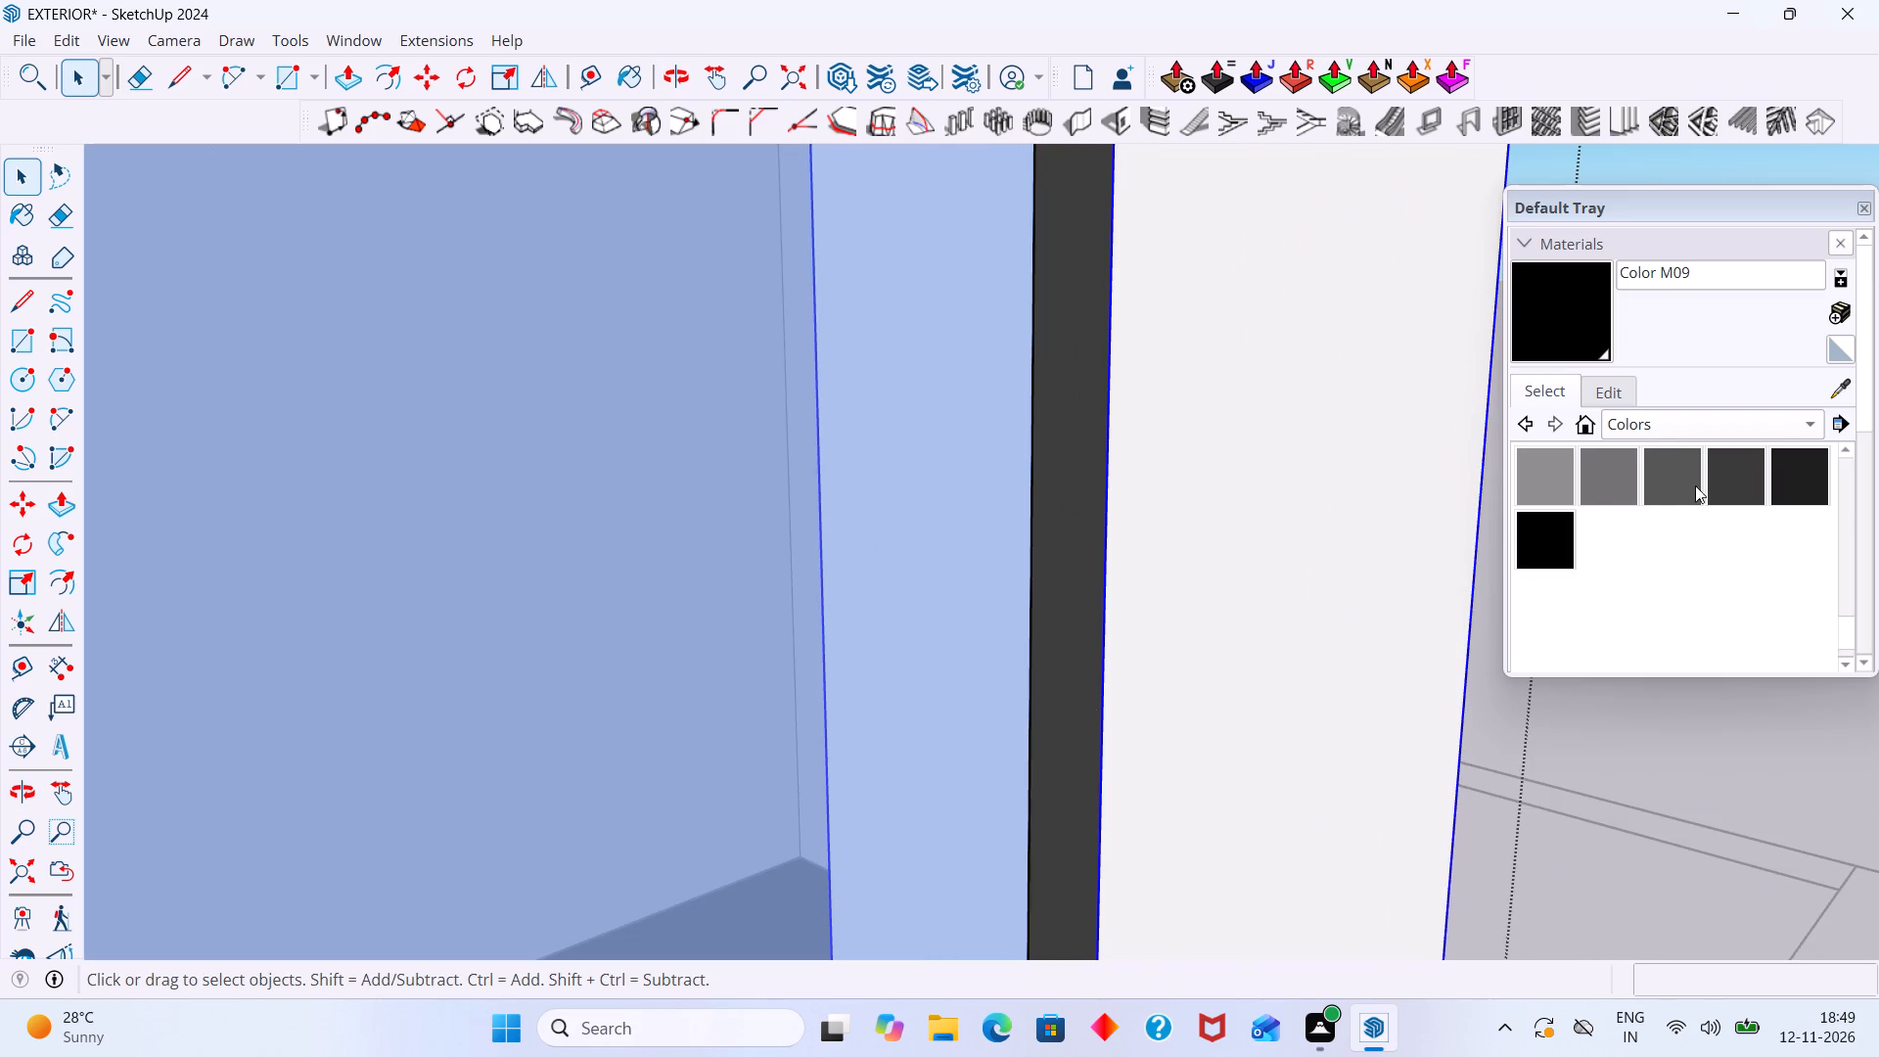
{"action": "left_click", "coordinate": [1847, 388]}
{"action": "left_click", "coordinate": [1195, 531]}
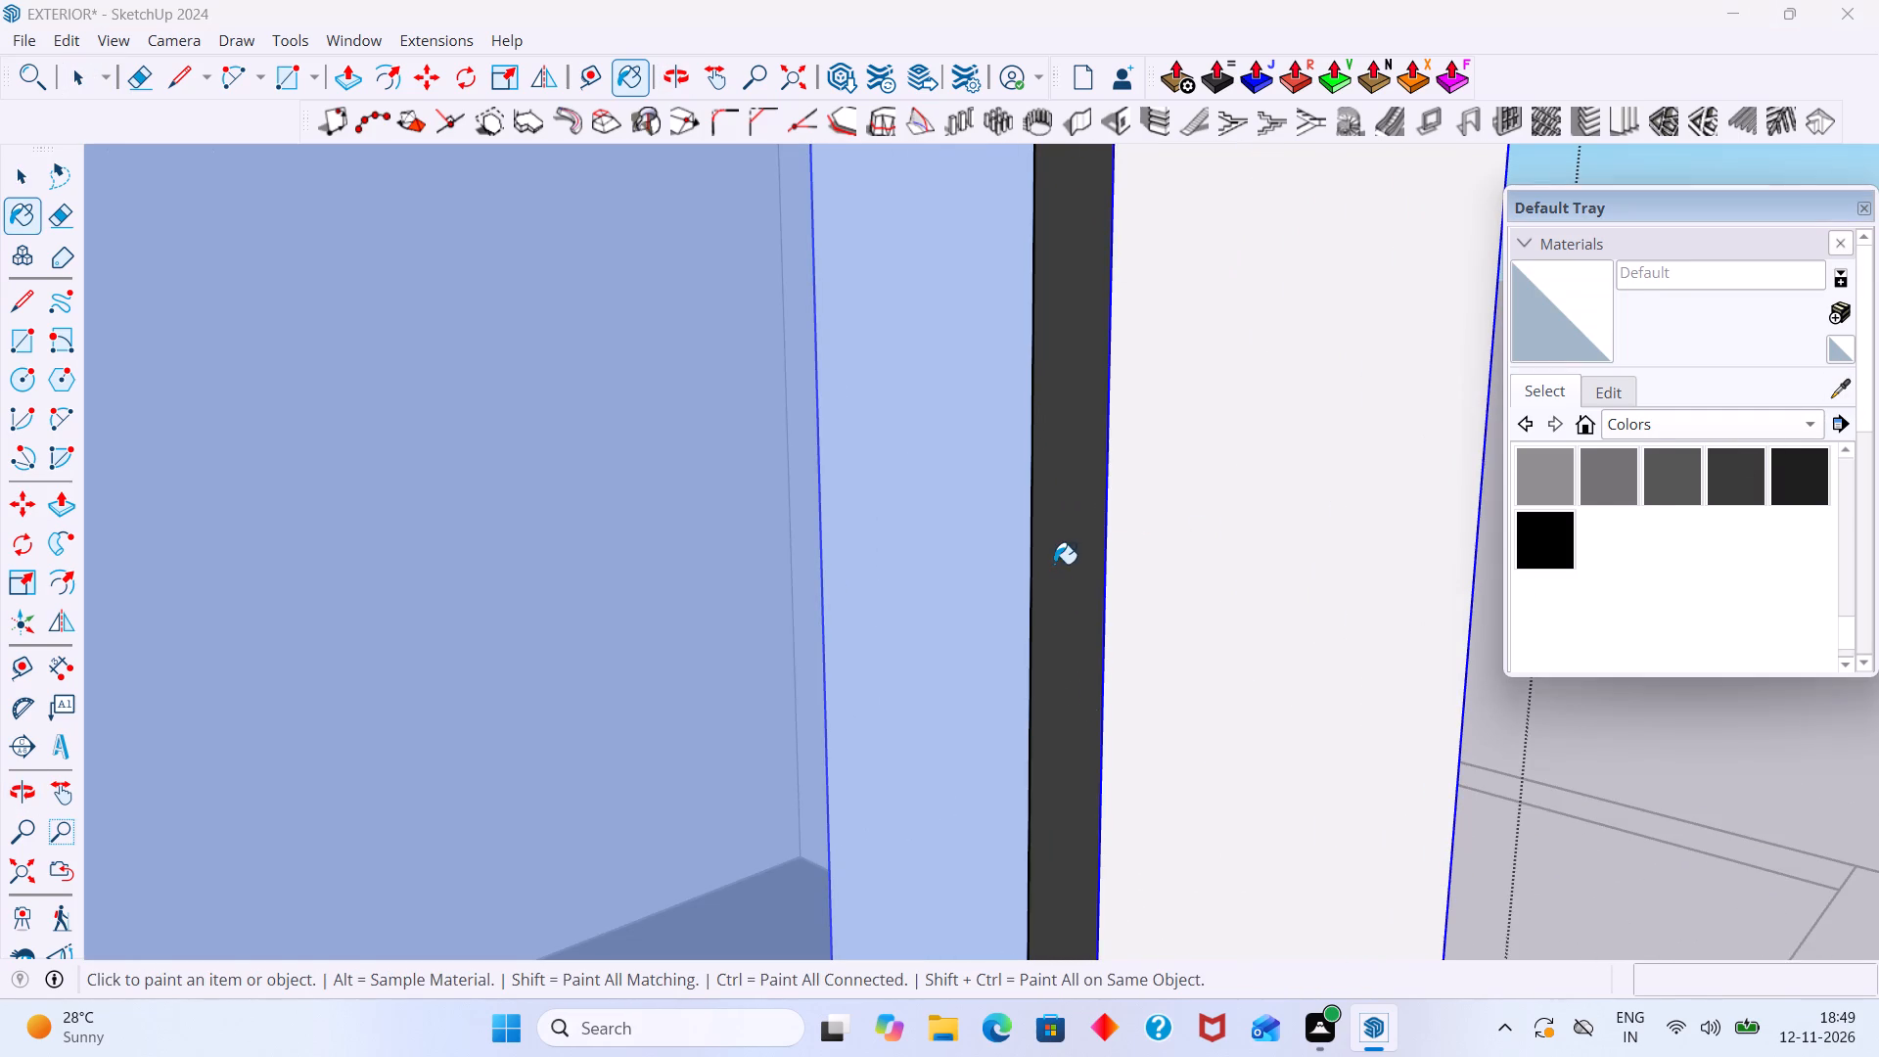
{"action": "left_click", "coordinate": [1087, 557]}
{"action": "left_click", "coordinate": [1087, 557]}
{"action": "key", "text": "space"}
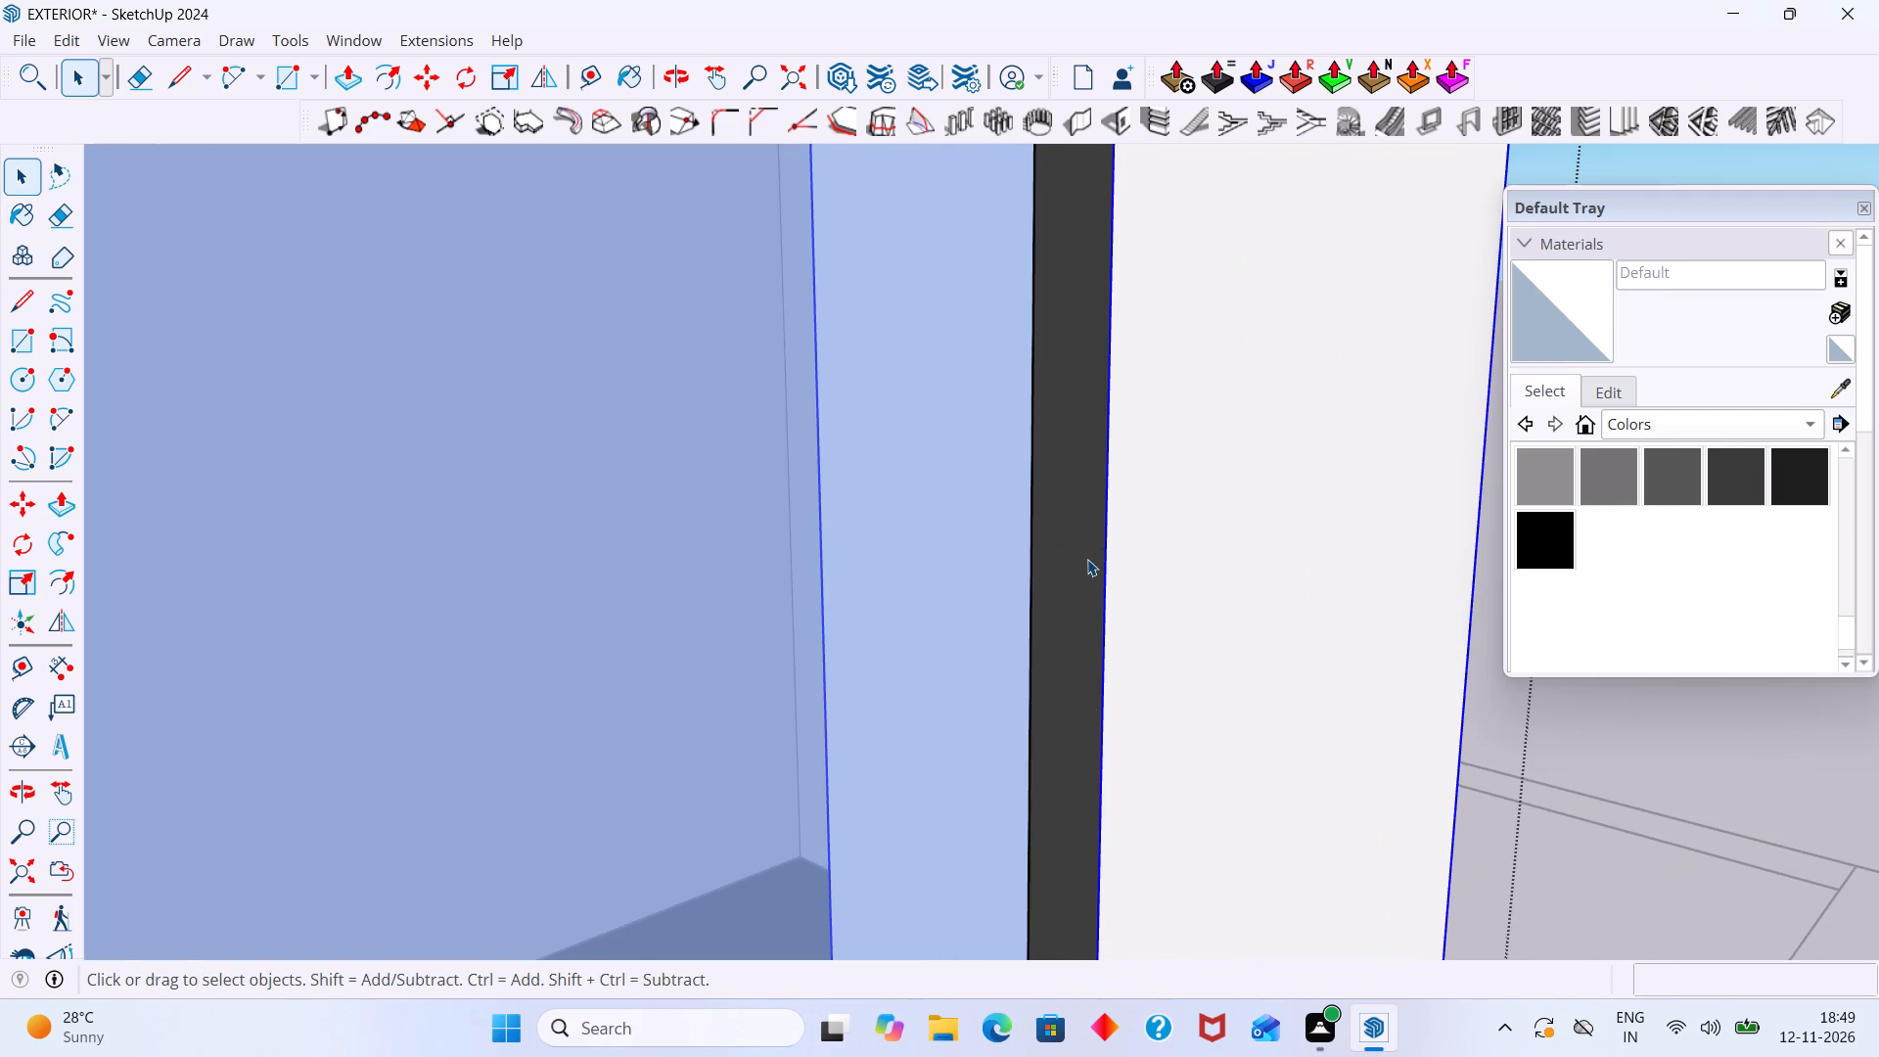
Paint the border strip's face around the arched window with the wall's Default material, and exit the border's editing context.
{"action": "double_click", "coordinate": [1087, 559]}
{"action": "left_click", "coordinate": [1075, 567]}
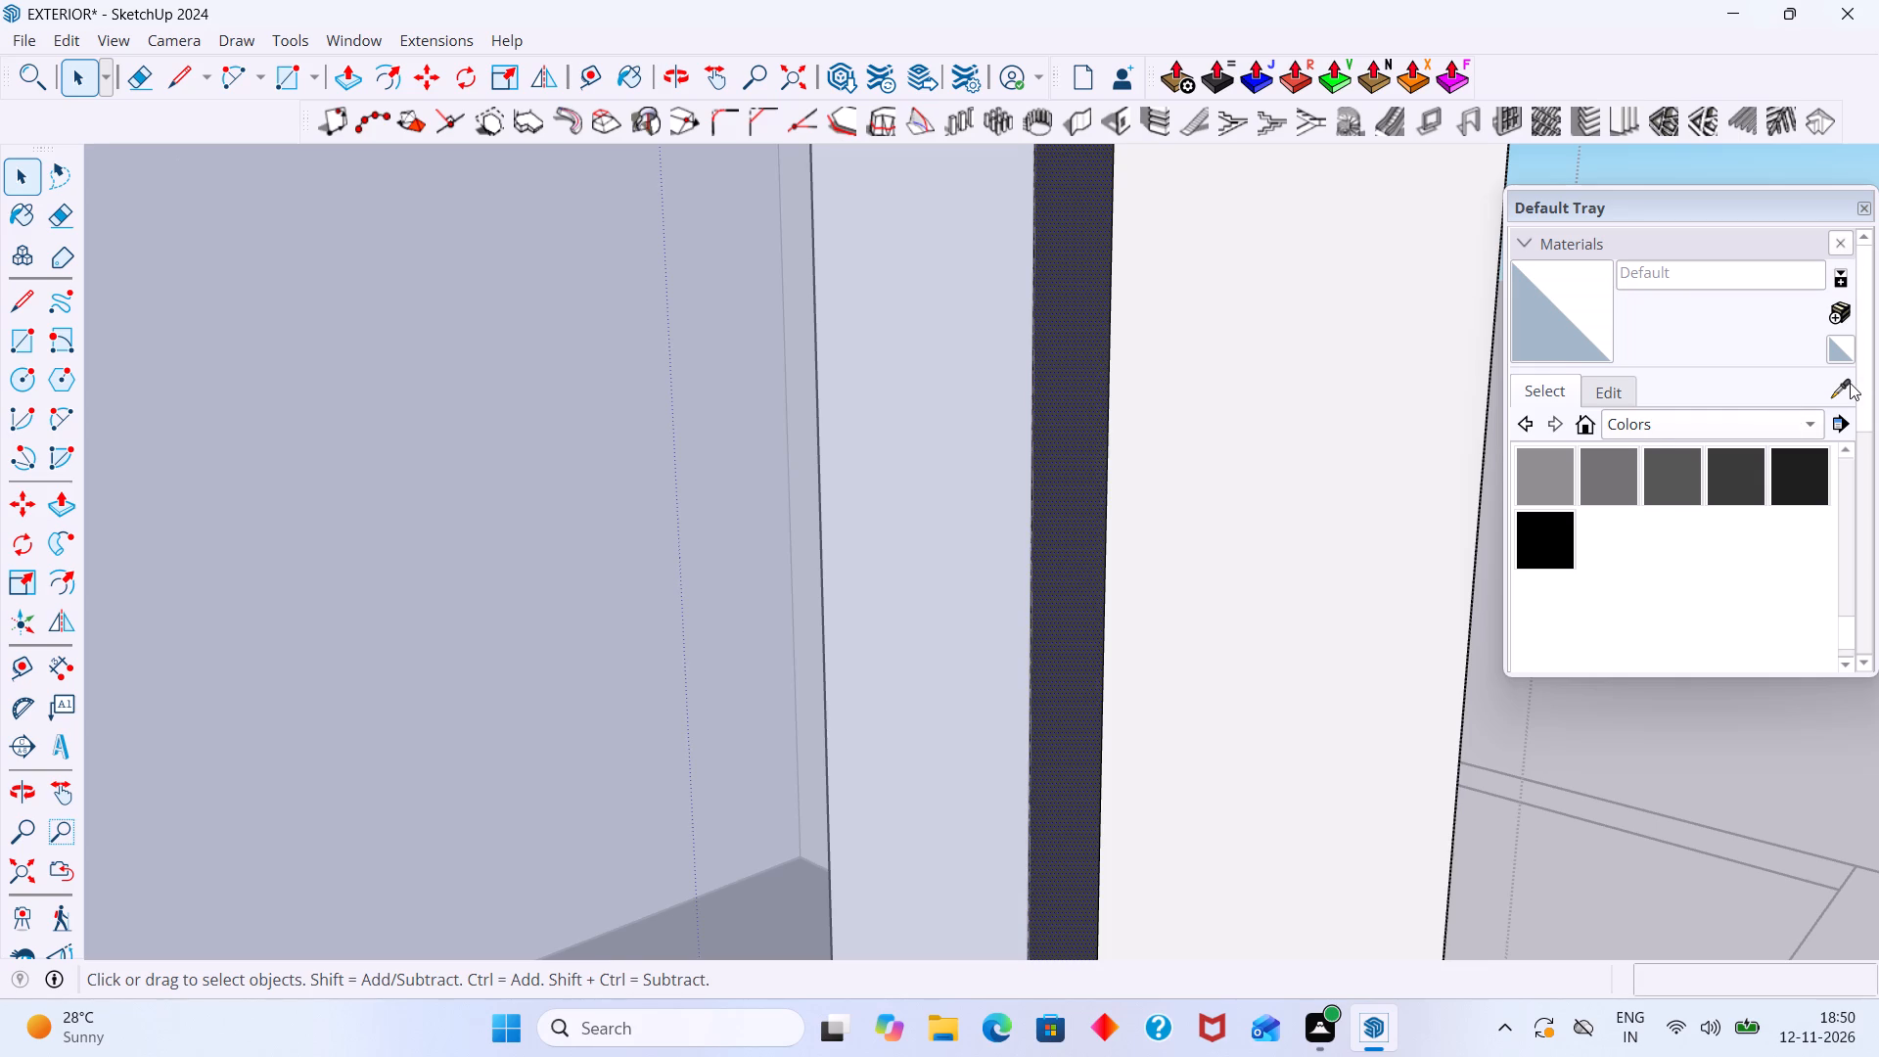
{"action": "left_click", "coordinate": [1840, 388]}
{"action": "left_click", "coordinate": [1336, 543]}
{"action": "left_click", "coordinate": [1082, 590]}
{"action": "scroll", "coordinate": [1082, 584], "scroll_direction": "down", "scroll_amount": 4}
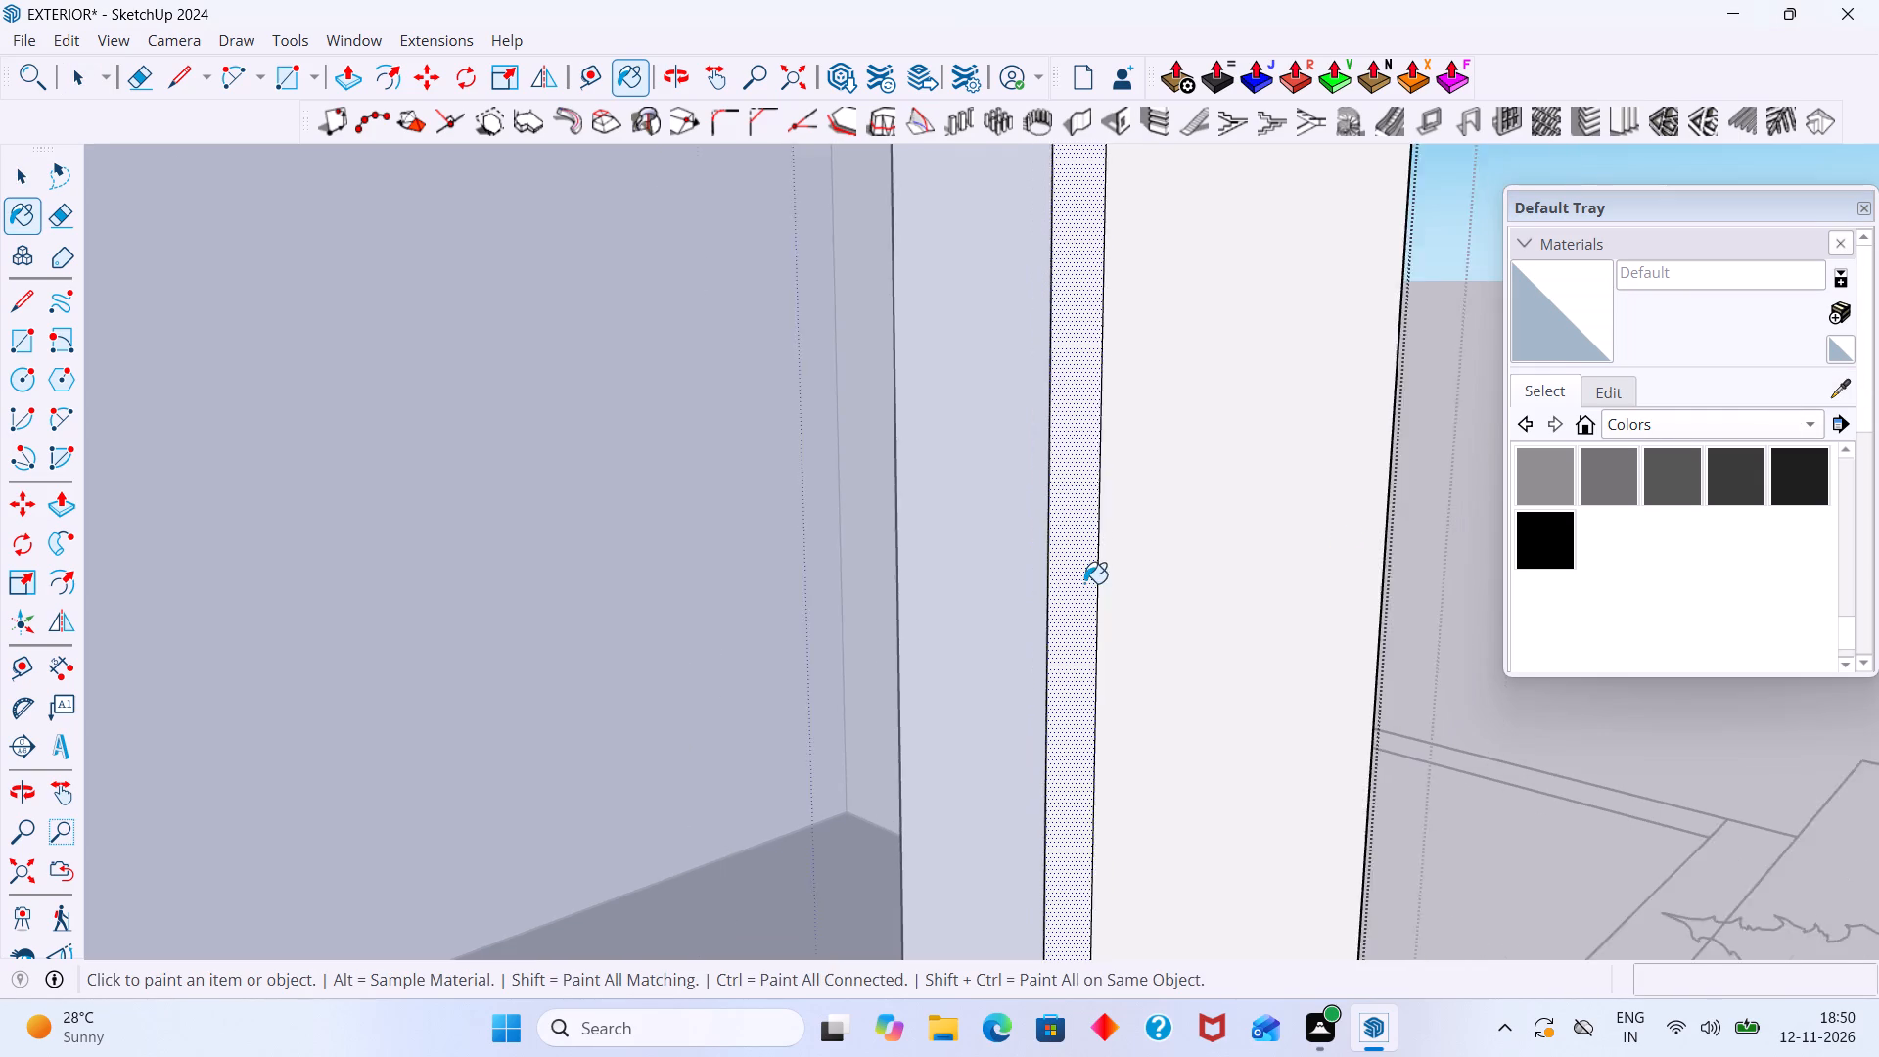
{"action": "scroll", "coordinate": [1084, 583], "scroll_direction": "down", "scroll_amount": 18}
{"action": "middle_click_drag", "start_coordinate": [1114, 629], "coordinate": [852, 680]}
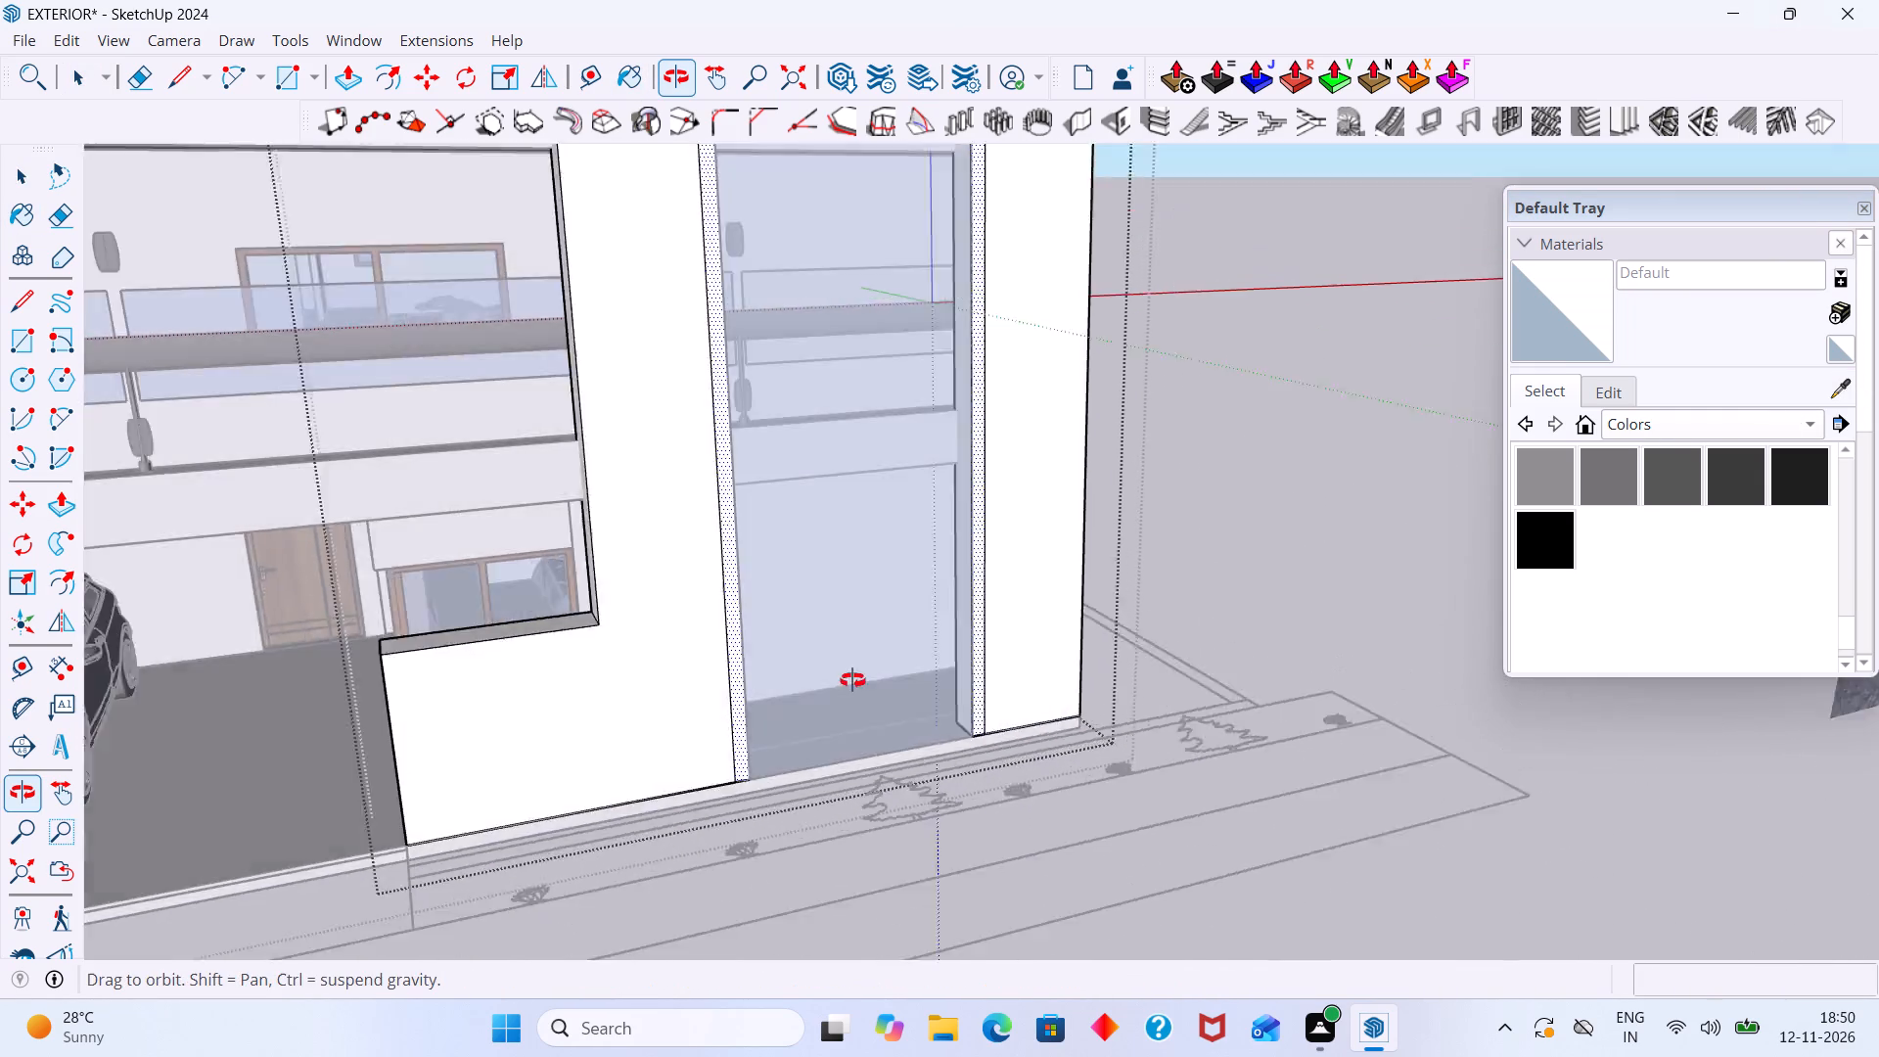
{"action": "middle_click_drag", "start_coordinate": [852, 680], "coordinate": [609, 718]}
{"action": "key", "text": "space"}
{"action": "left_click", "coordinate": [1420, 576]}
Examine the arched tower and the house front from several angles against the reference image.
{"action": "scroll", "coordinate": [1175, 601], "scroll_direction": "down", "scroll_amount": 2}
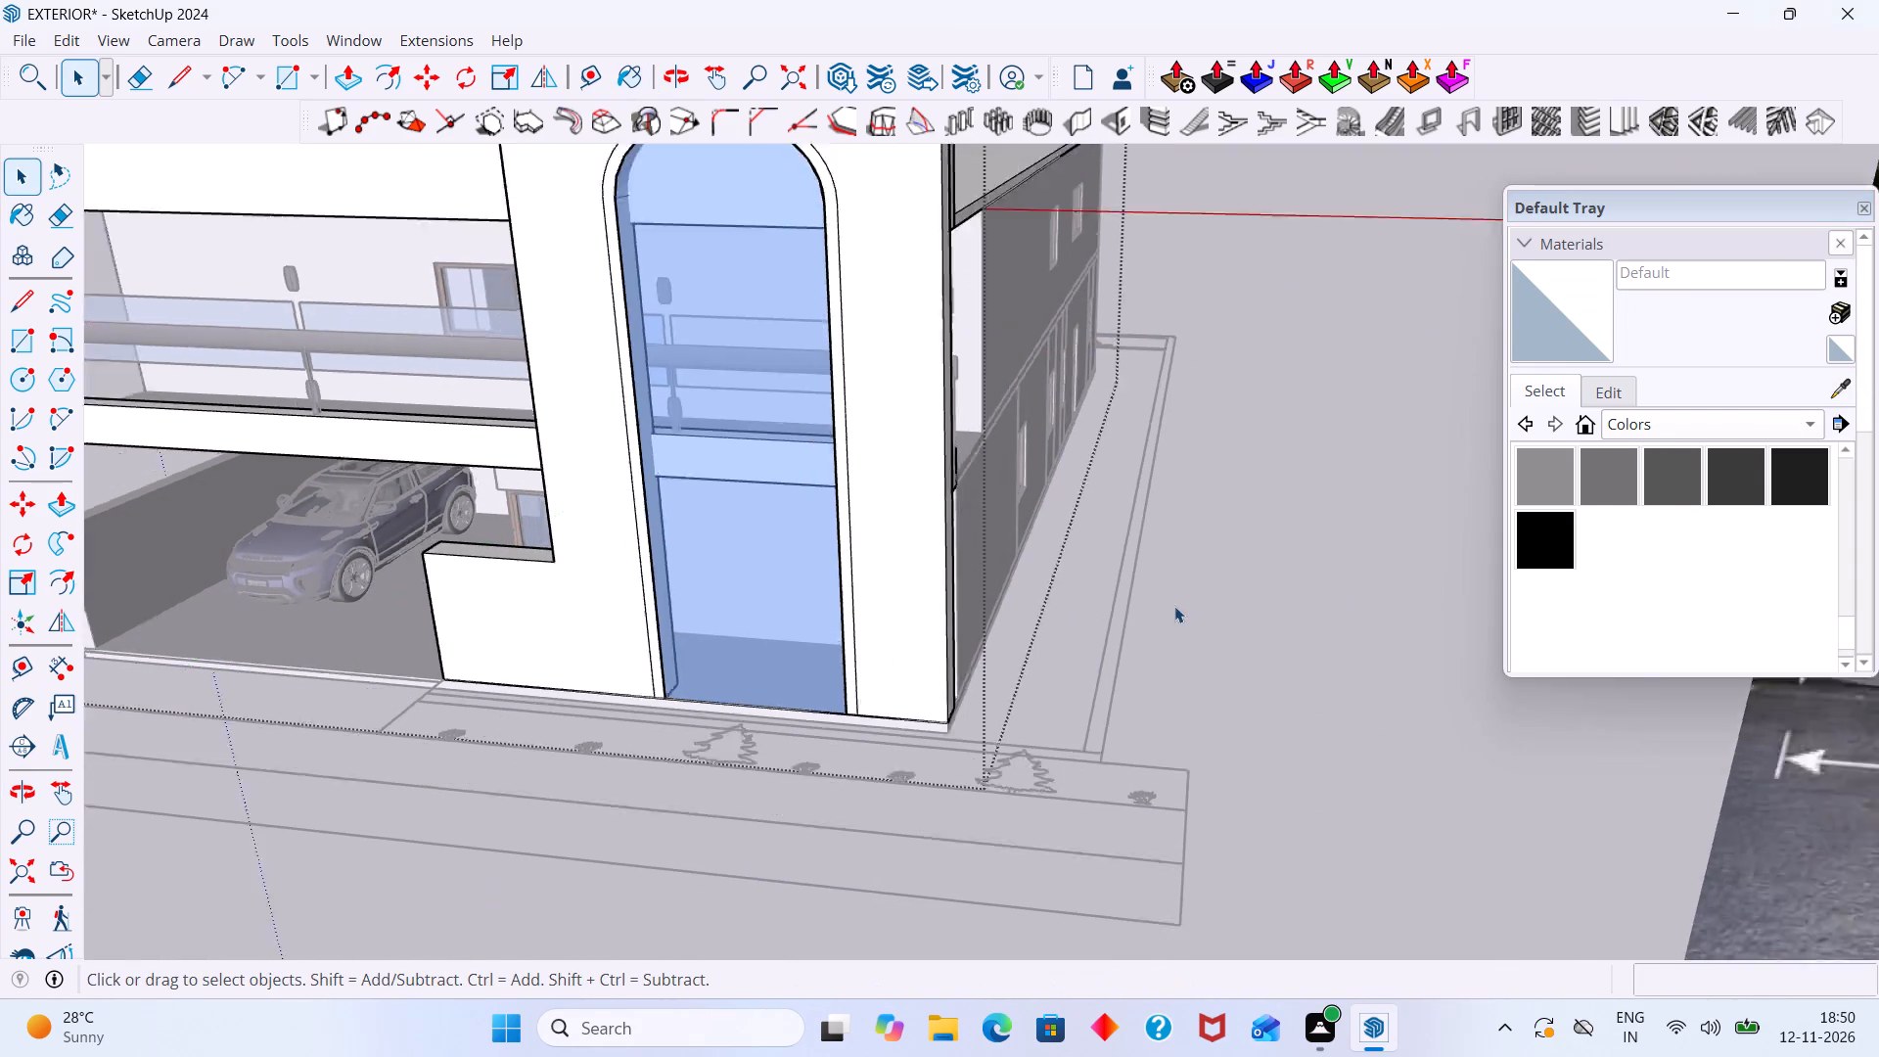
{"action": "scroll", "coordinate": [1174, 606], "scroll_direction": "down", "scroll_amount": 7}
{"action": "middle_click_drag", "start_coordinate": [1041, 666], "coordinate": [1209, 679]}
{"action": "scroll", "coordinate": [1188, 671], "scroll_direction": "down", "scroll_amount": 1}
{"action": "middle_click_drag", "start_coordinate": [1177, 669], "coordinate": [771, 707], "text": "shift"}
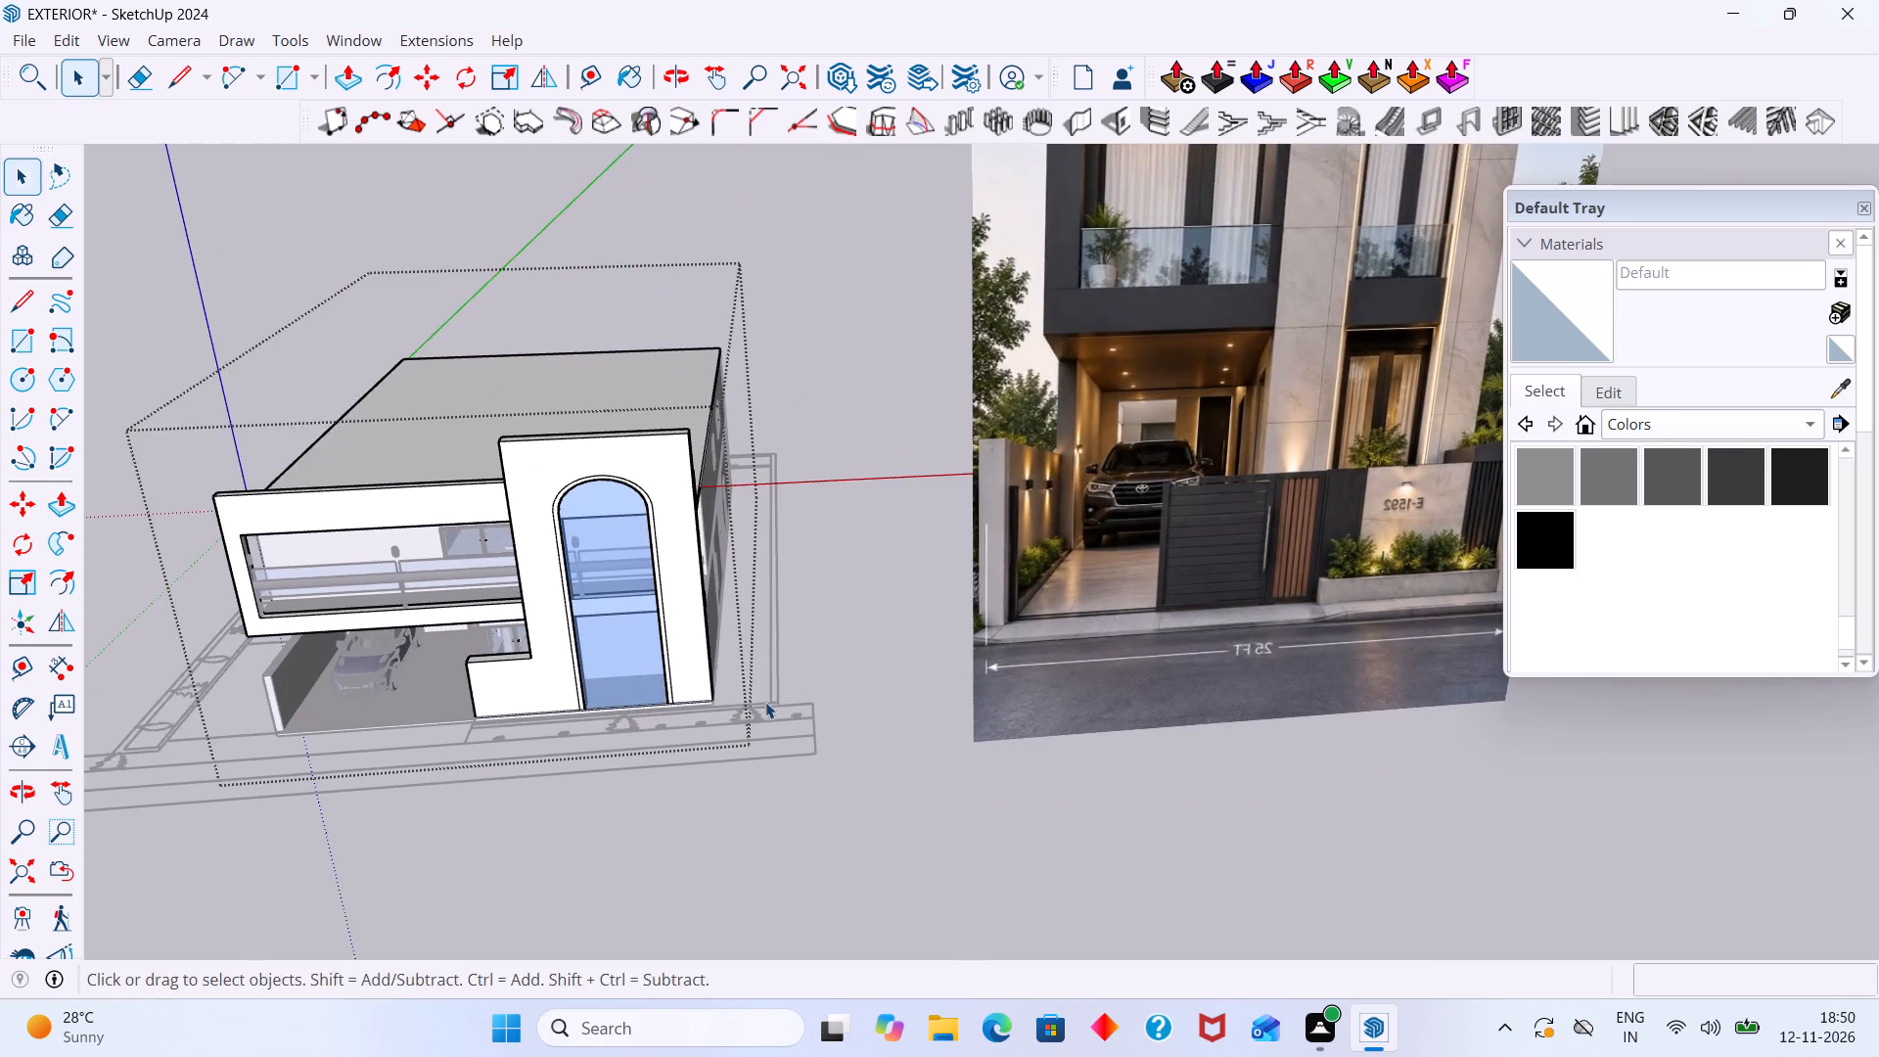
{"action": "middle_click_drag", "start_coordinate": [765, 702], "coordinate": [947, 672]}
{"action": "scroll", "coordinate": [934, 674], "scroll_direction": "down", "scroll_amount": 2}
{"action": "middle_click_drag", "start_coordinate": [870, 714], "coordinate": [893, 725]}
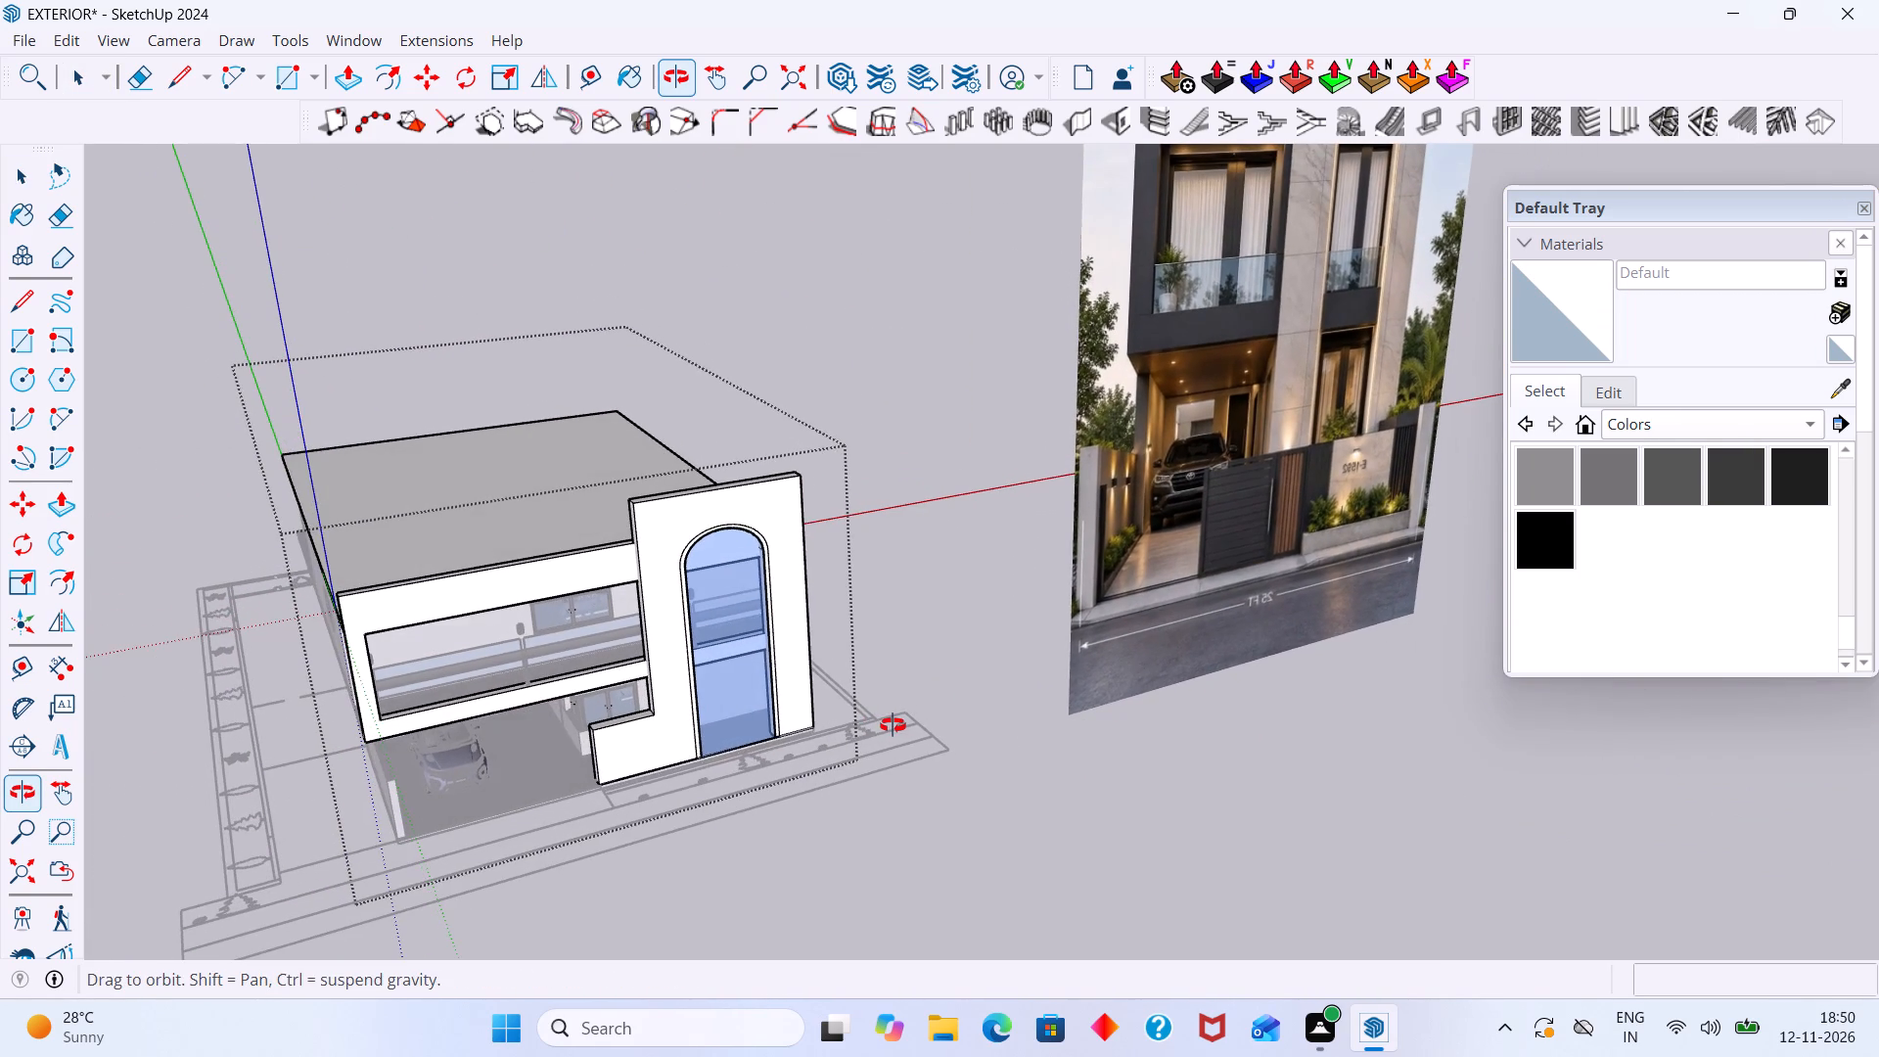
{"action": "middle_click_drag", "start_coordinate": [893, 725], "coordinate": [734, 758]}
{"action": "scroll", "coordinate": [690, 721], "scroll_direction": "up", "scroll_amount": 13}
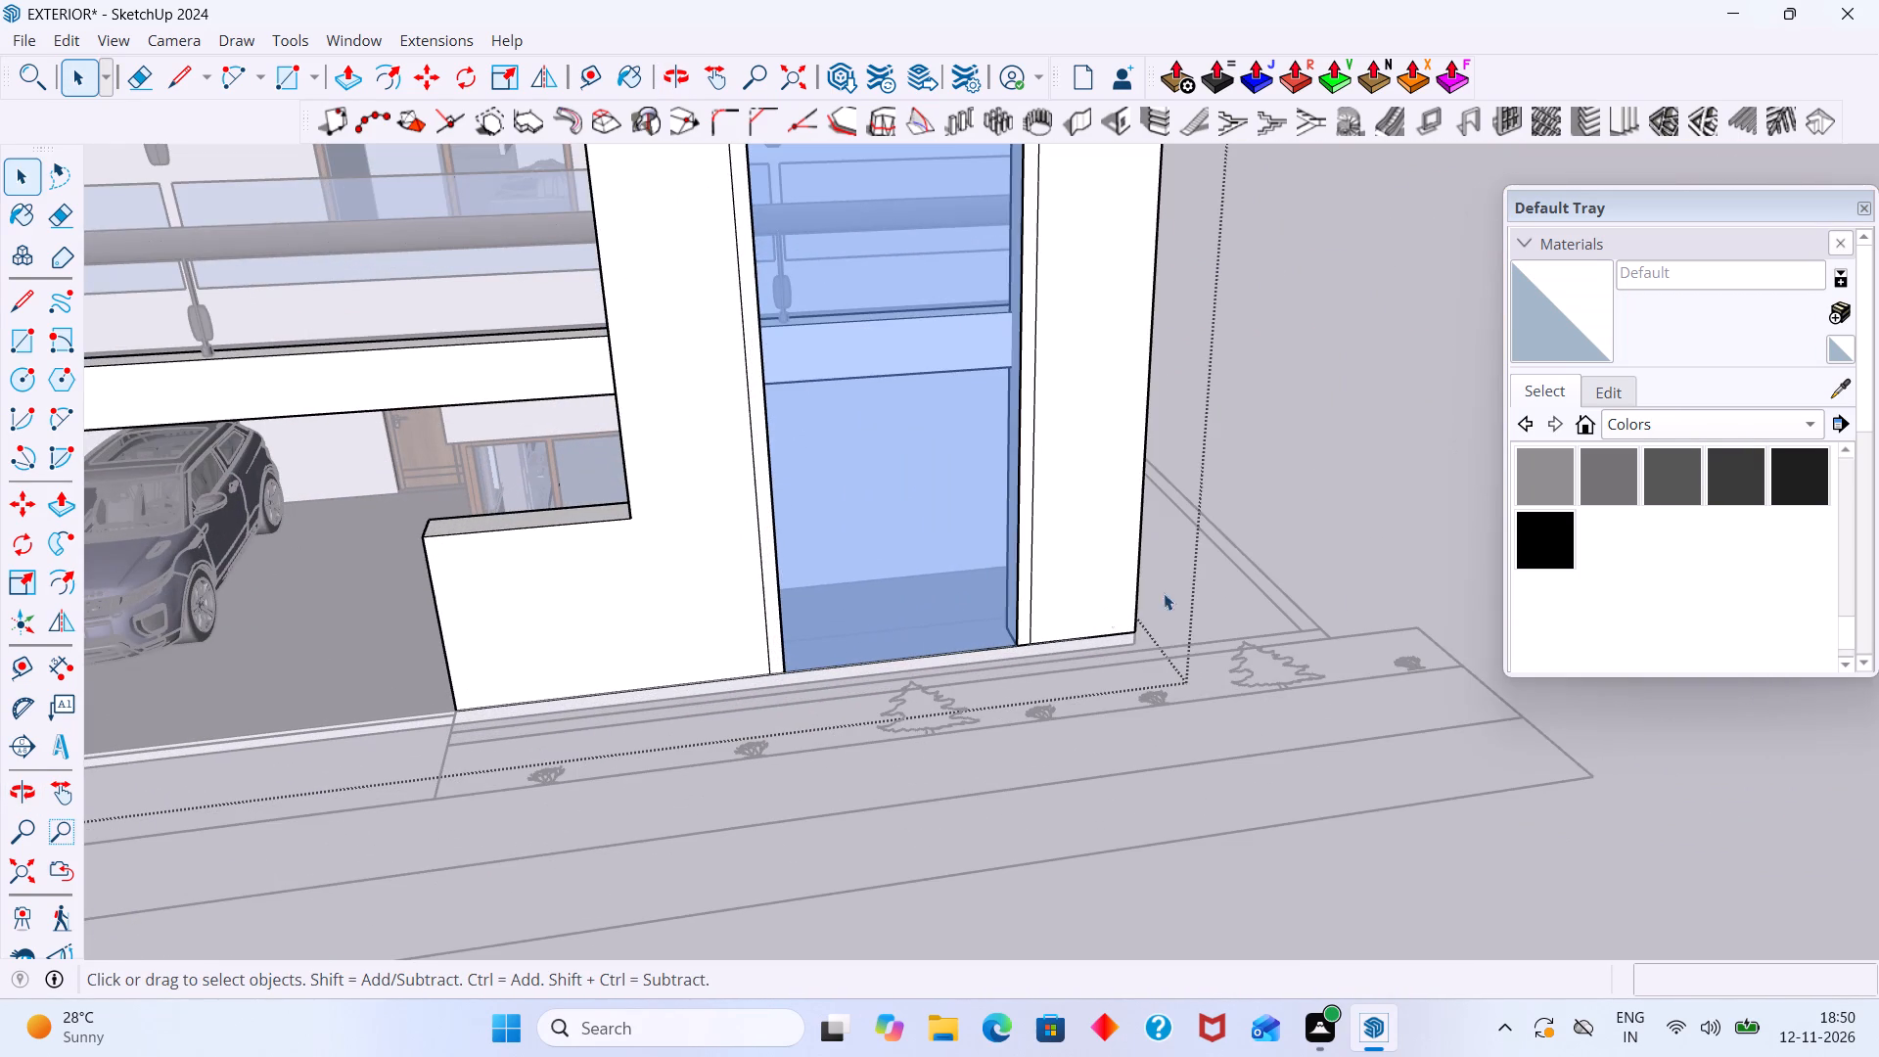
{"action": "middle_click_drag", "start_coordinate": [1010, 632], "coordinate": [1140, 660]}
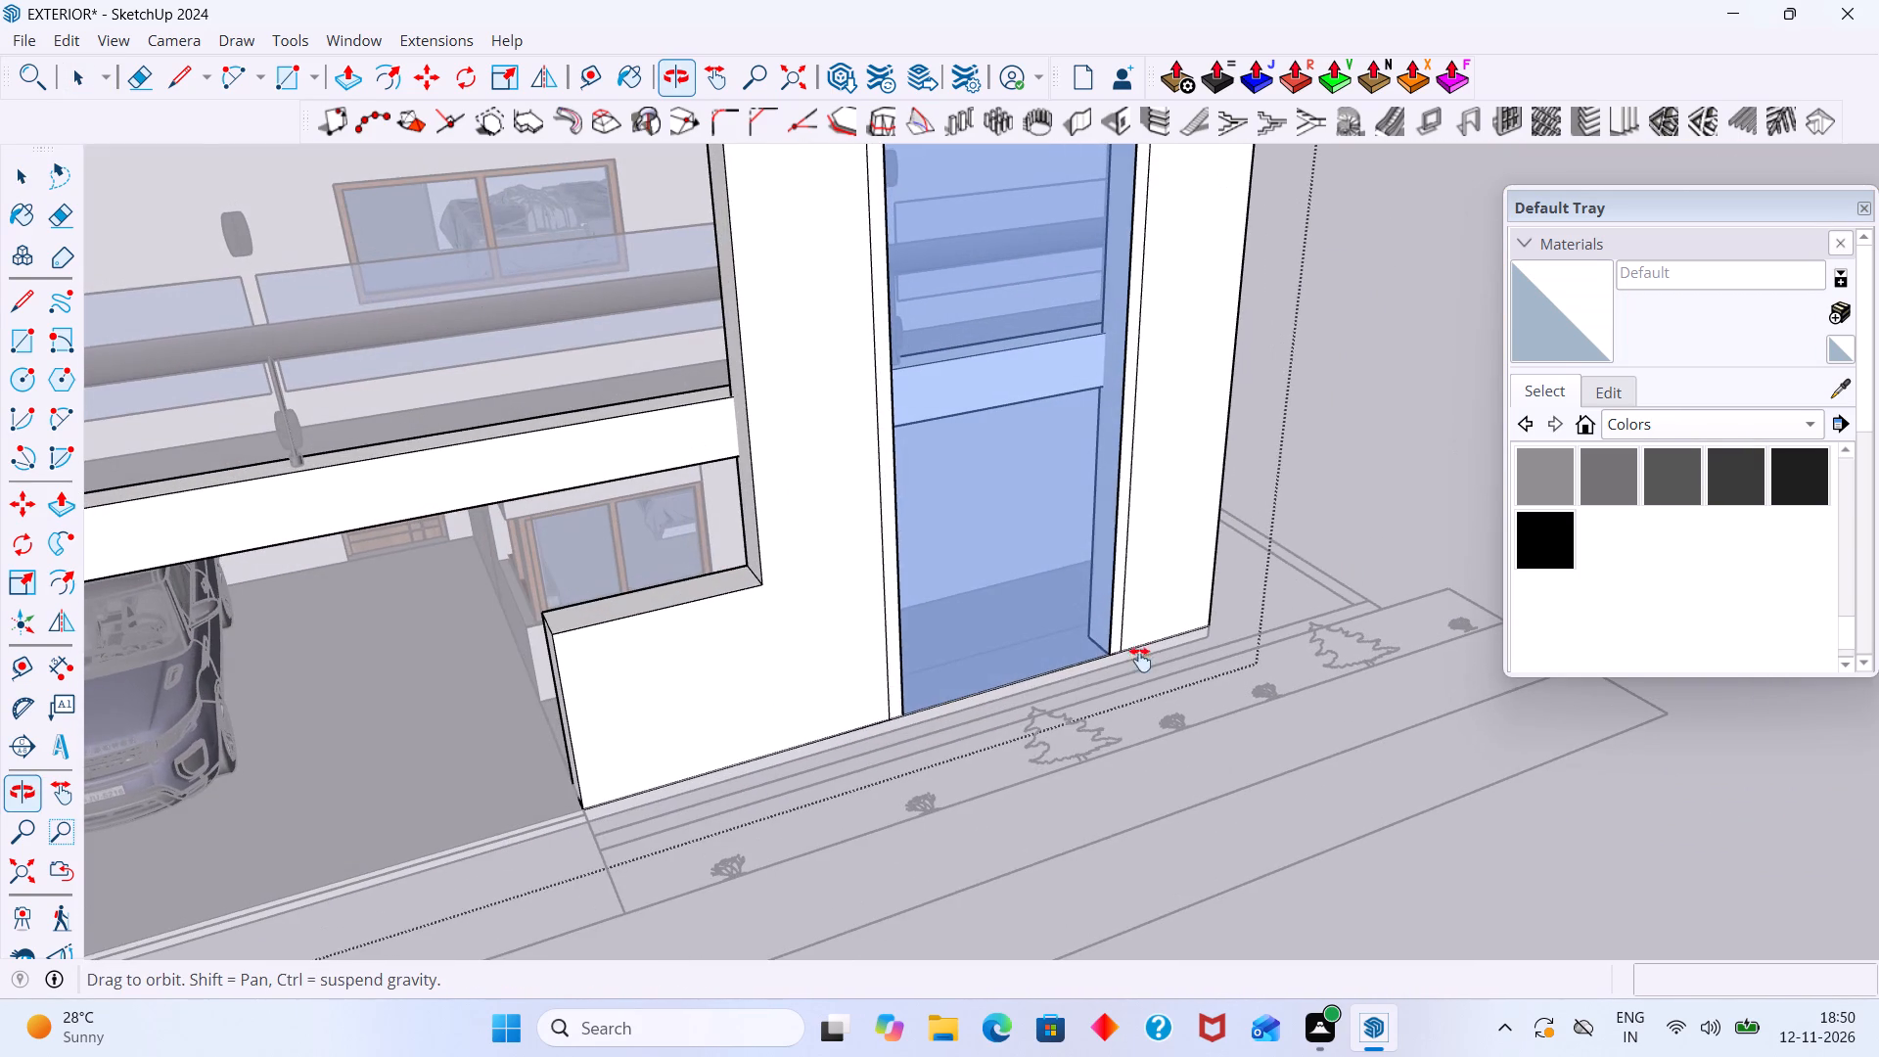
{"action": "middle_click_drag", "start_coordinate": [1140, 660], "coordinate": [947, 715]}
{"action": "middle_click_drag", "start_coordinate": [947, 714], "coordinate": [912, 692]}
{"action": "middle_click_drag", "start_coordinate": [924, 689], "coordinate": [1035, 689]}
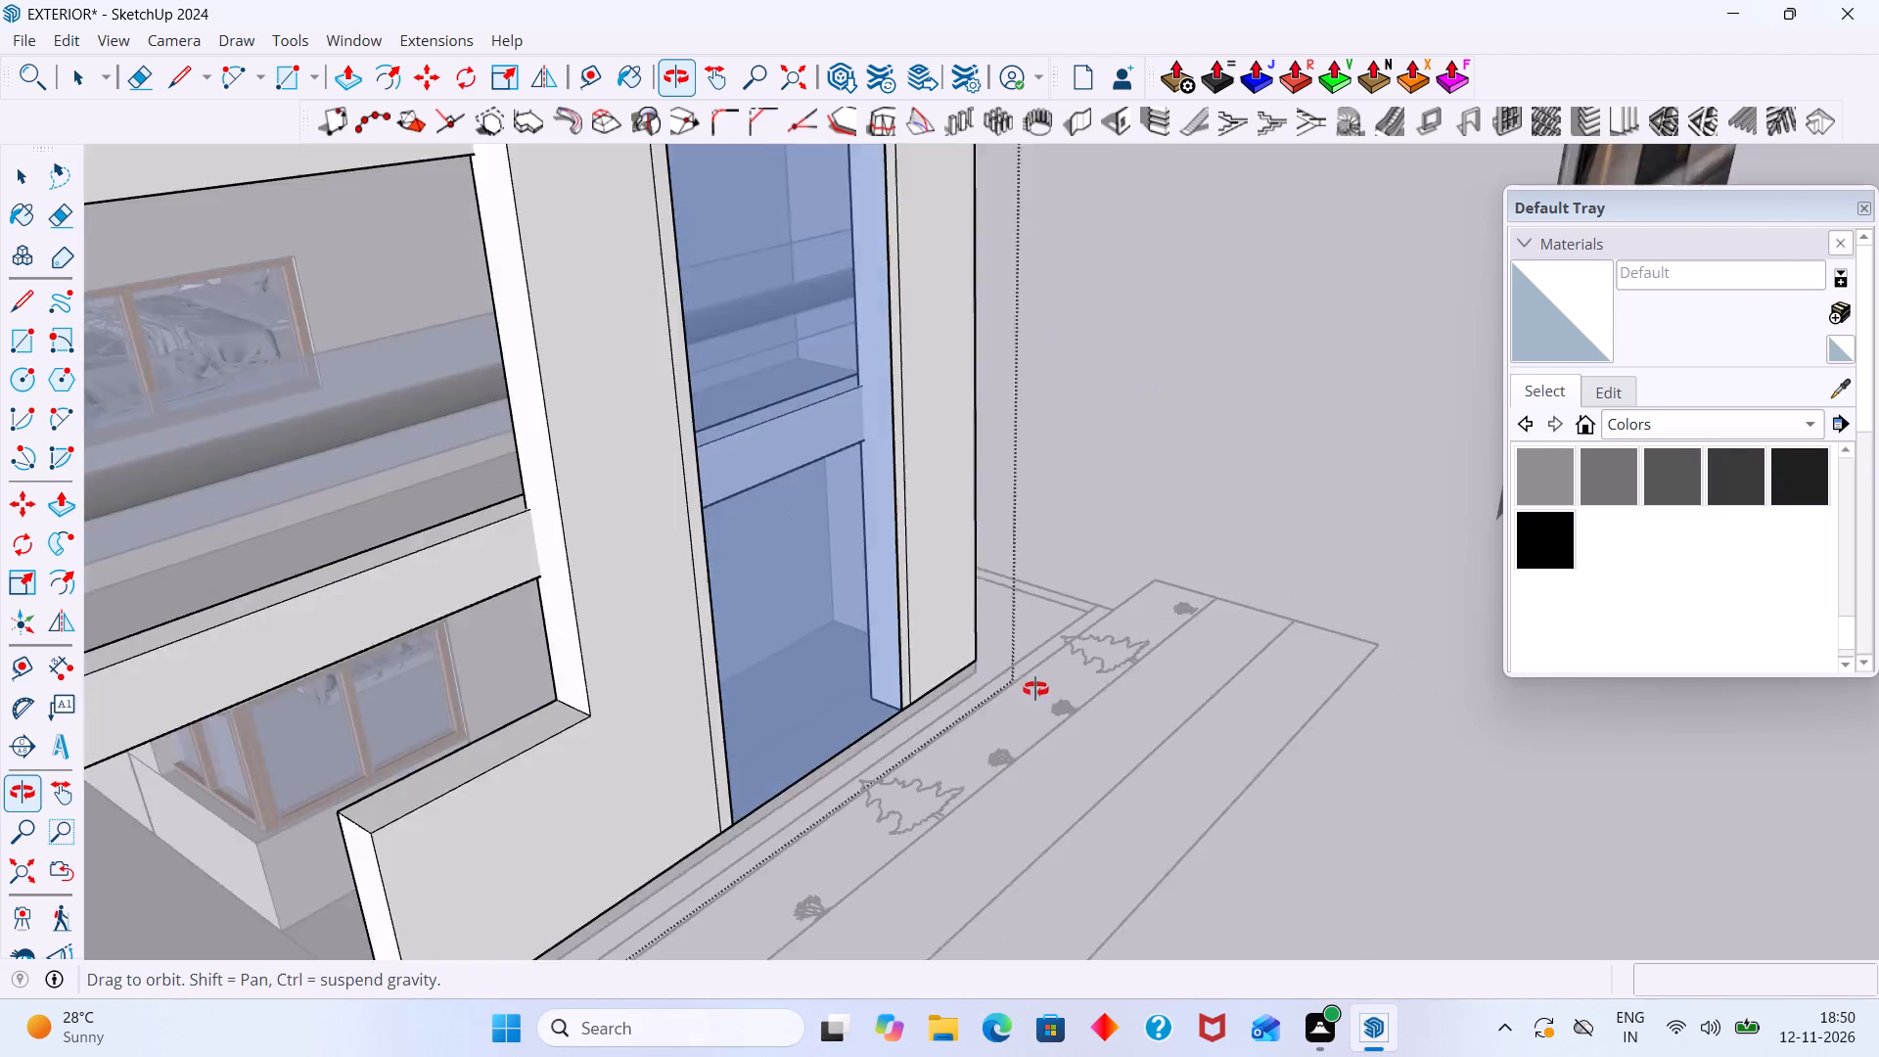
{"action": "middle_click_drag", "start_coordinate": [1035, 689], "coordinate": [1189, 665]}
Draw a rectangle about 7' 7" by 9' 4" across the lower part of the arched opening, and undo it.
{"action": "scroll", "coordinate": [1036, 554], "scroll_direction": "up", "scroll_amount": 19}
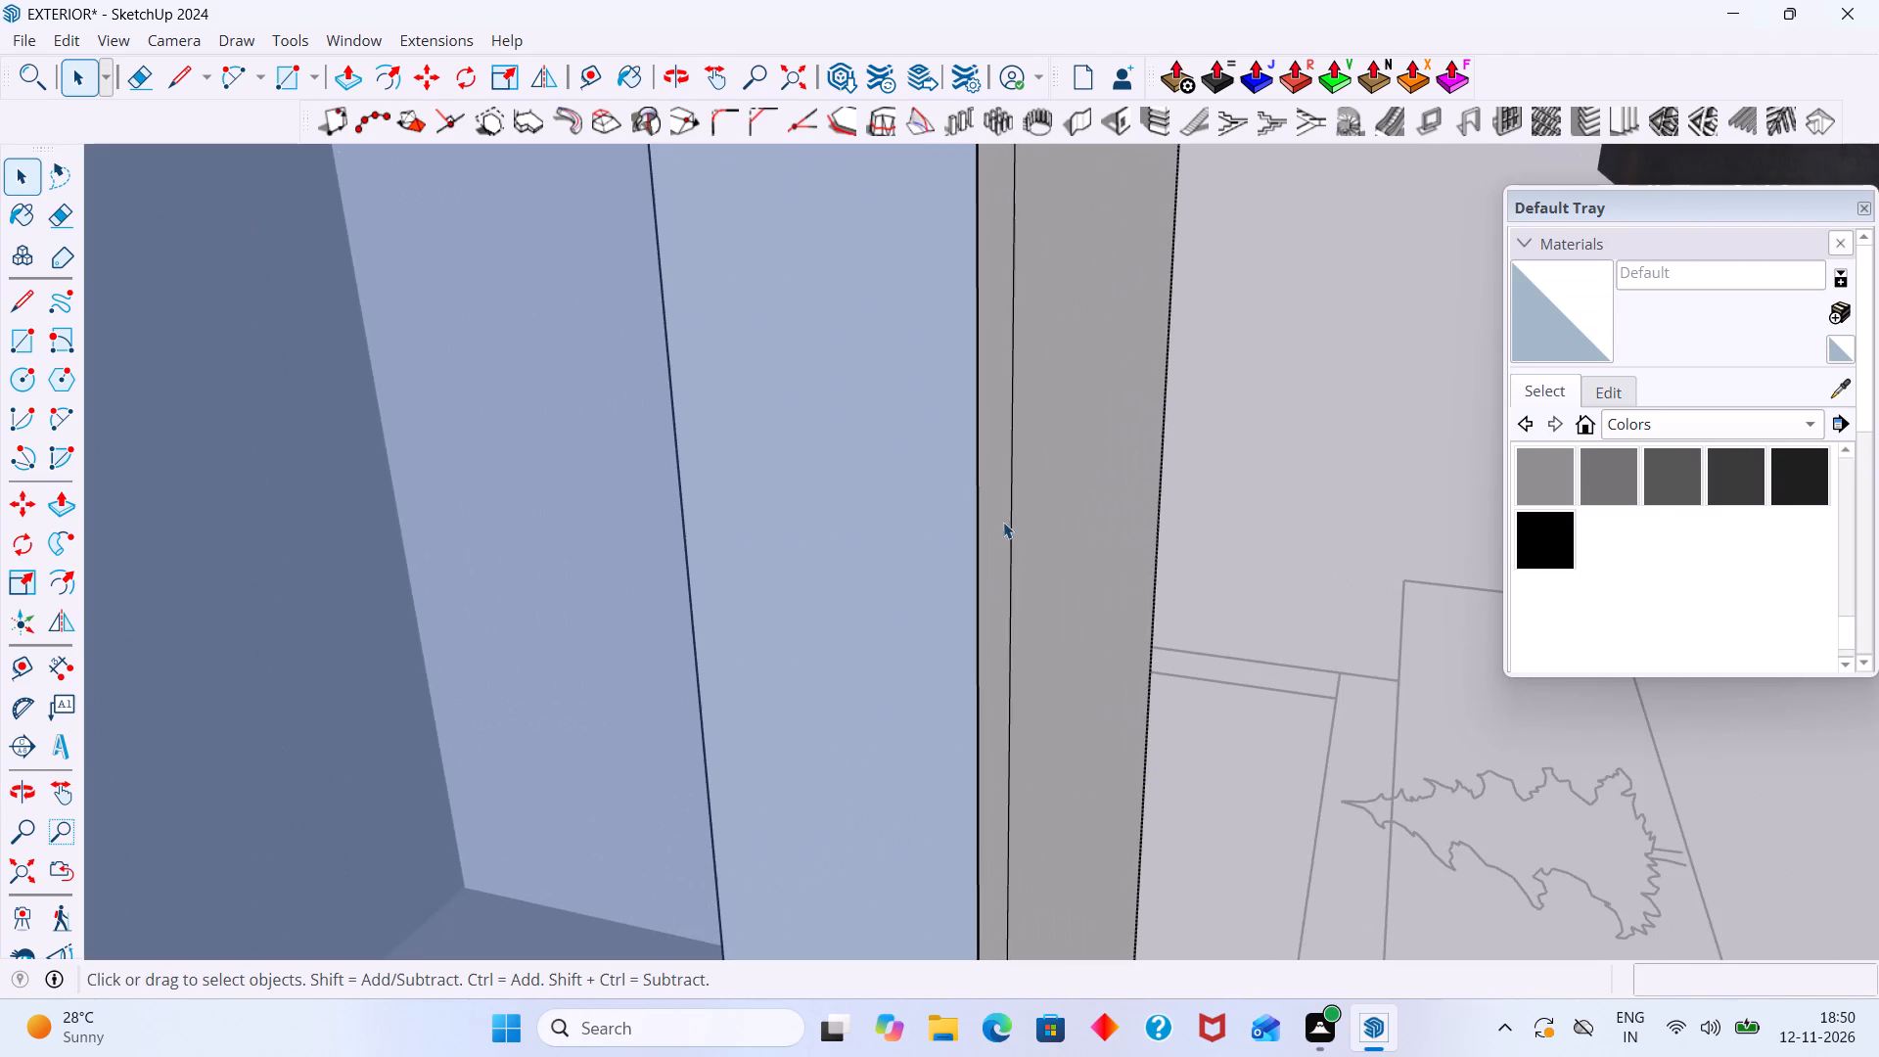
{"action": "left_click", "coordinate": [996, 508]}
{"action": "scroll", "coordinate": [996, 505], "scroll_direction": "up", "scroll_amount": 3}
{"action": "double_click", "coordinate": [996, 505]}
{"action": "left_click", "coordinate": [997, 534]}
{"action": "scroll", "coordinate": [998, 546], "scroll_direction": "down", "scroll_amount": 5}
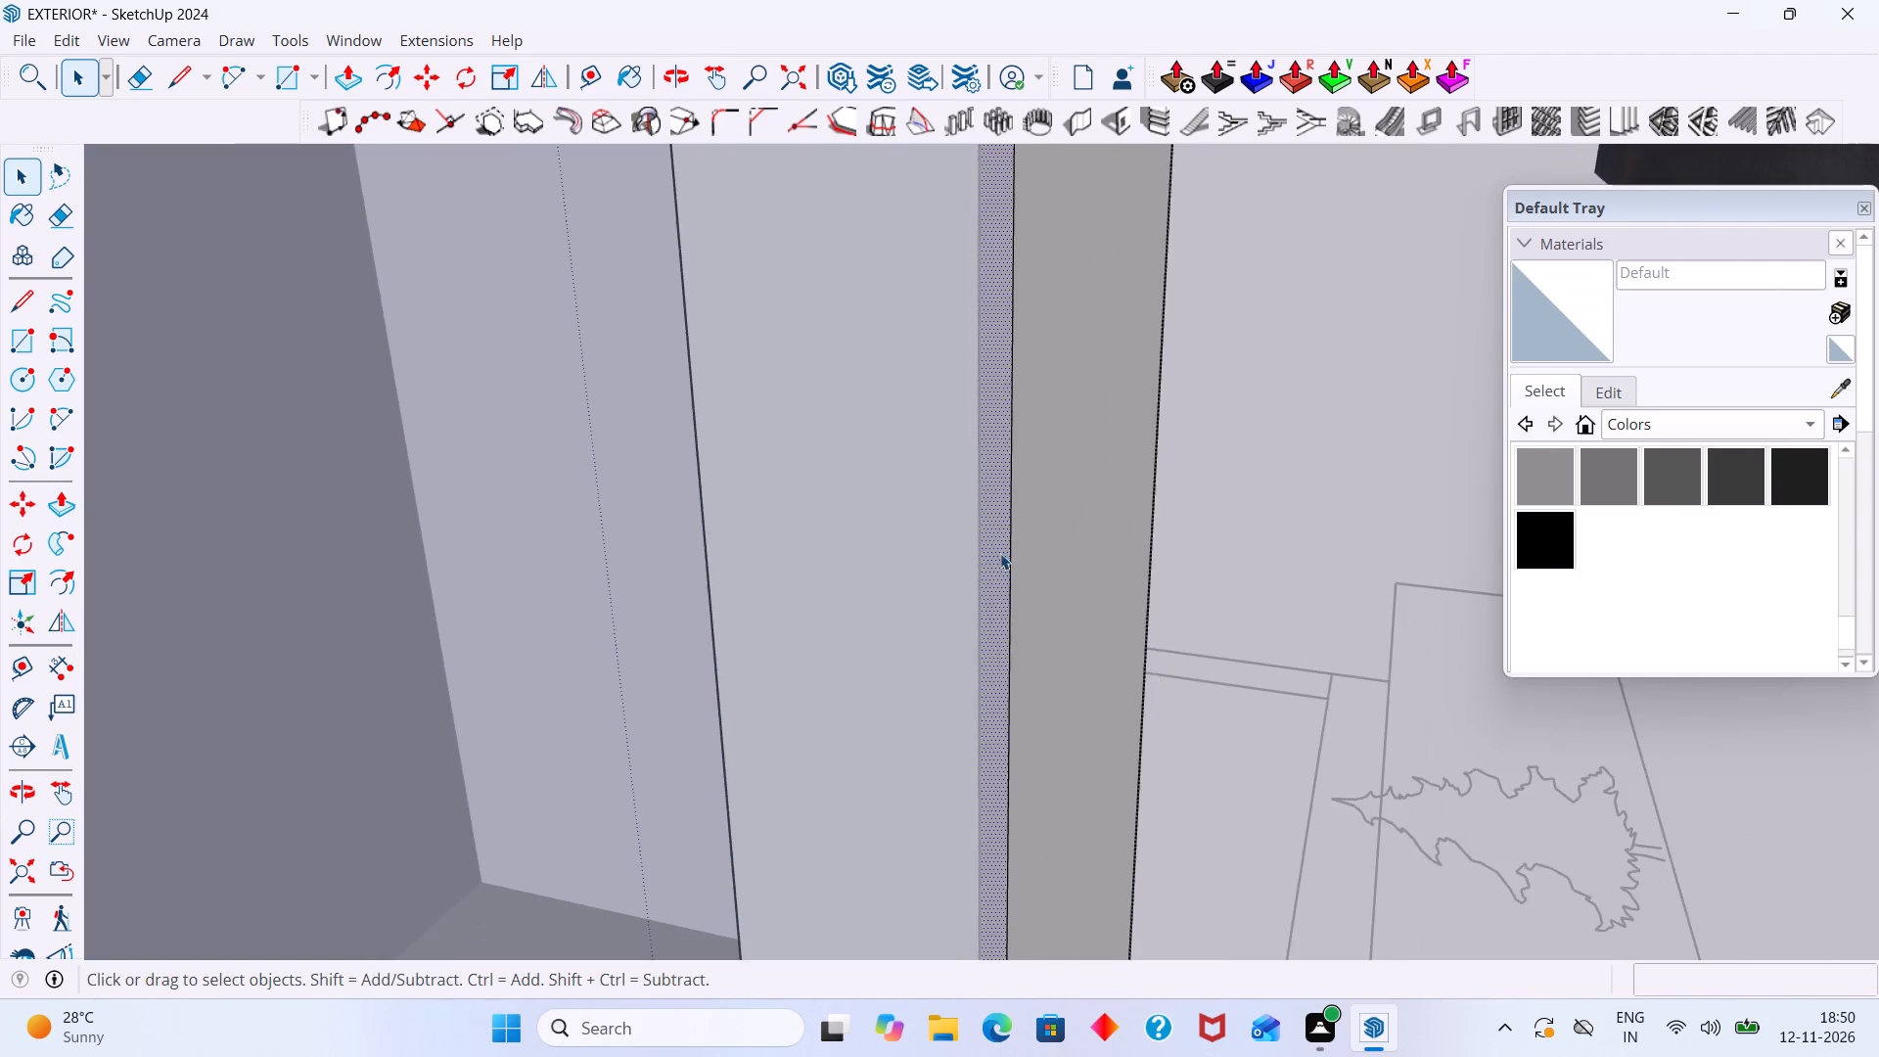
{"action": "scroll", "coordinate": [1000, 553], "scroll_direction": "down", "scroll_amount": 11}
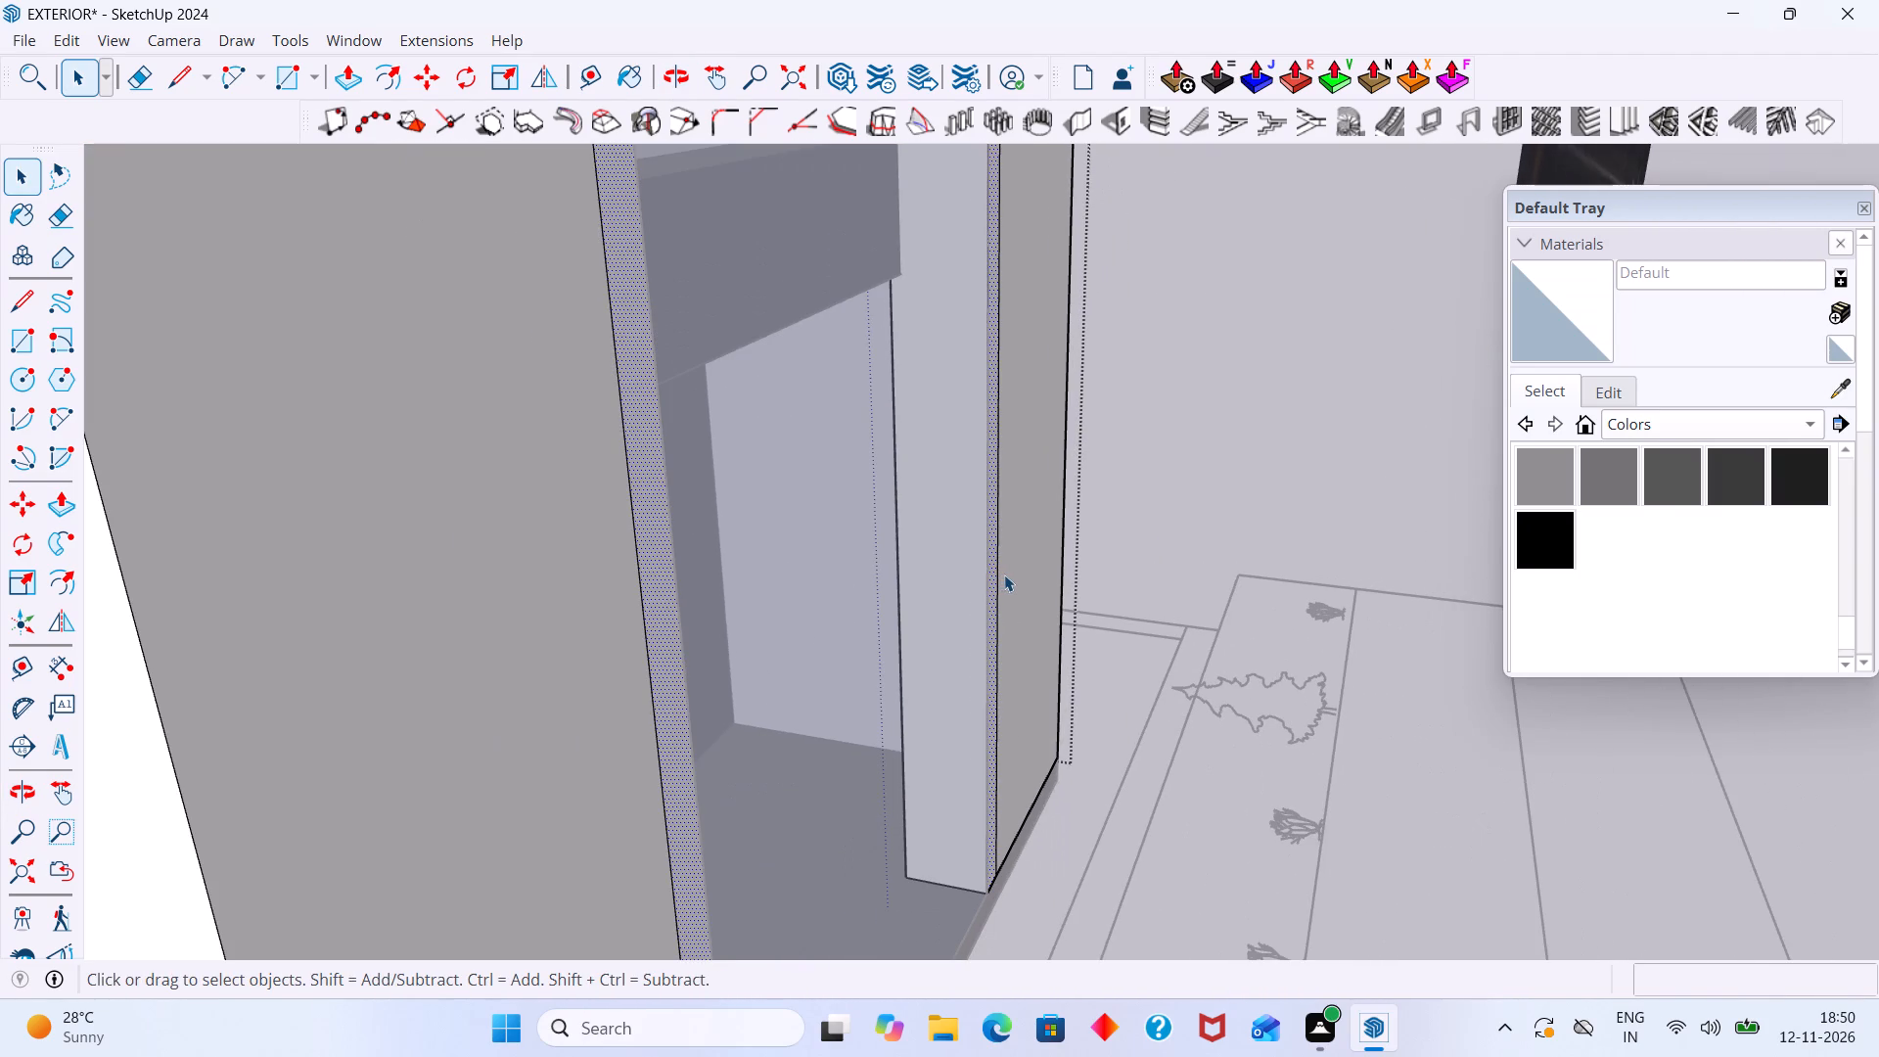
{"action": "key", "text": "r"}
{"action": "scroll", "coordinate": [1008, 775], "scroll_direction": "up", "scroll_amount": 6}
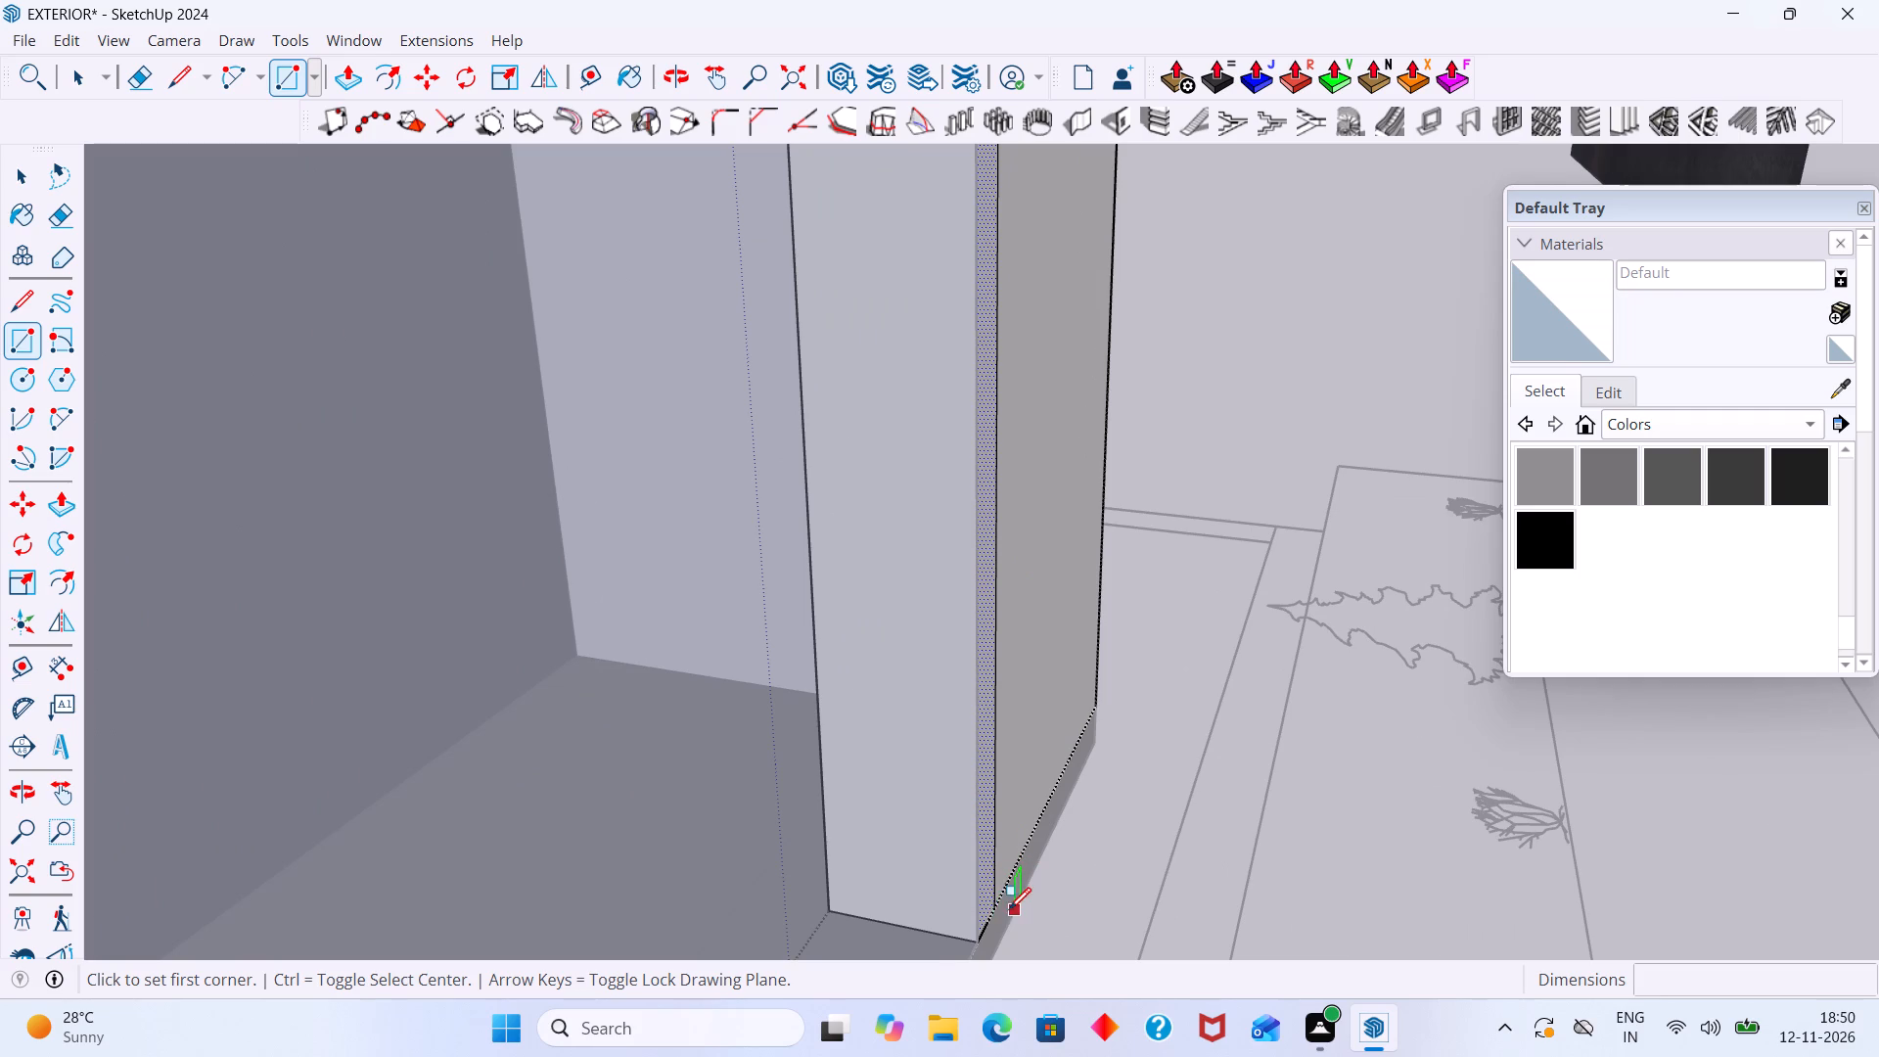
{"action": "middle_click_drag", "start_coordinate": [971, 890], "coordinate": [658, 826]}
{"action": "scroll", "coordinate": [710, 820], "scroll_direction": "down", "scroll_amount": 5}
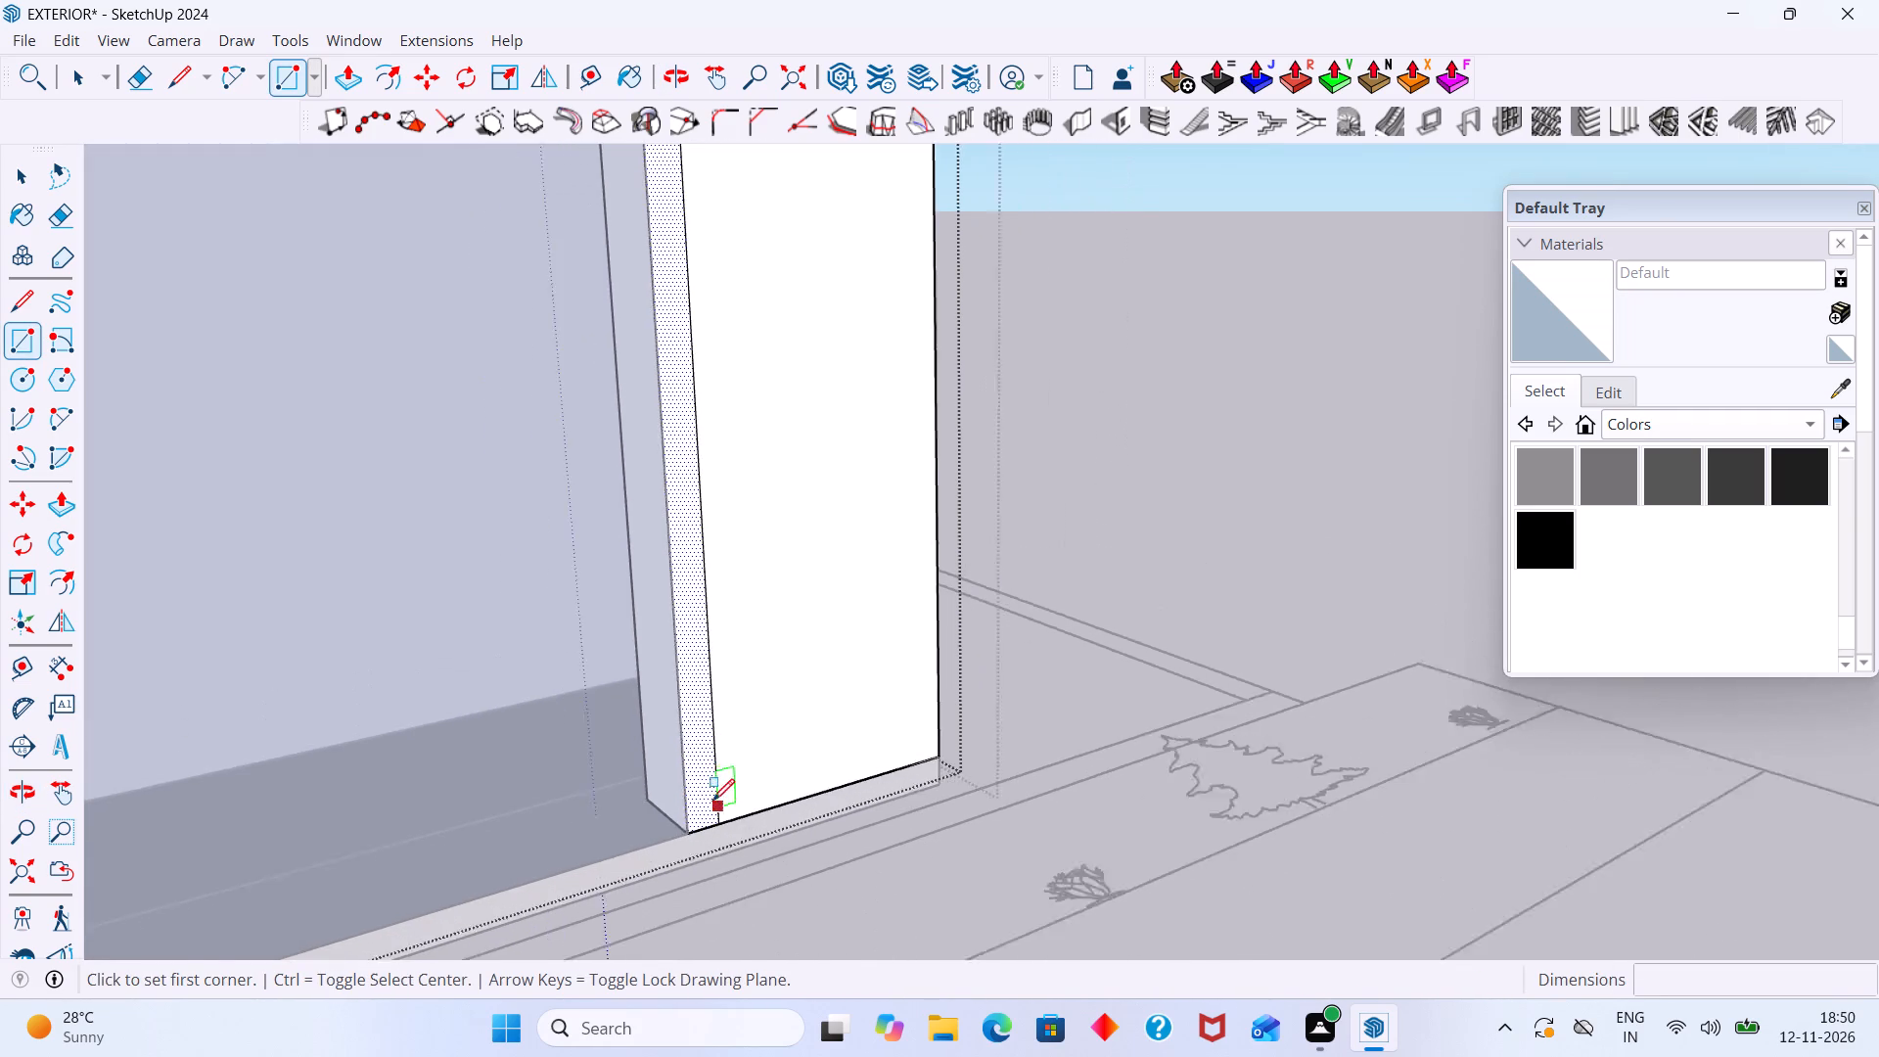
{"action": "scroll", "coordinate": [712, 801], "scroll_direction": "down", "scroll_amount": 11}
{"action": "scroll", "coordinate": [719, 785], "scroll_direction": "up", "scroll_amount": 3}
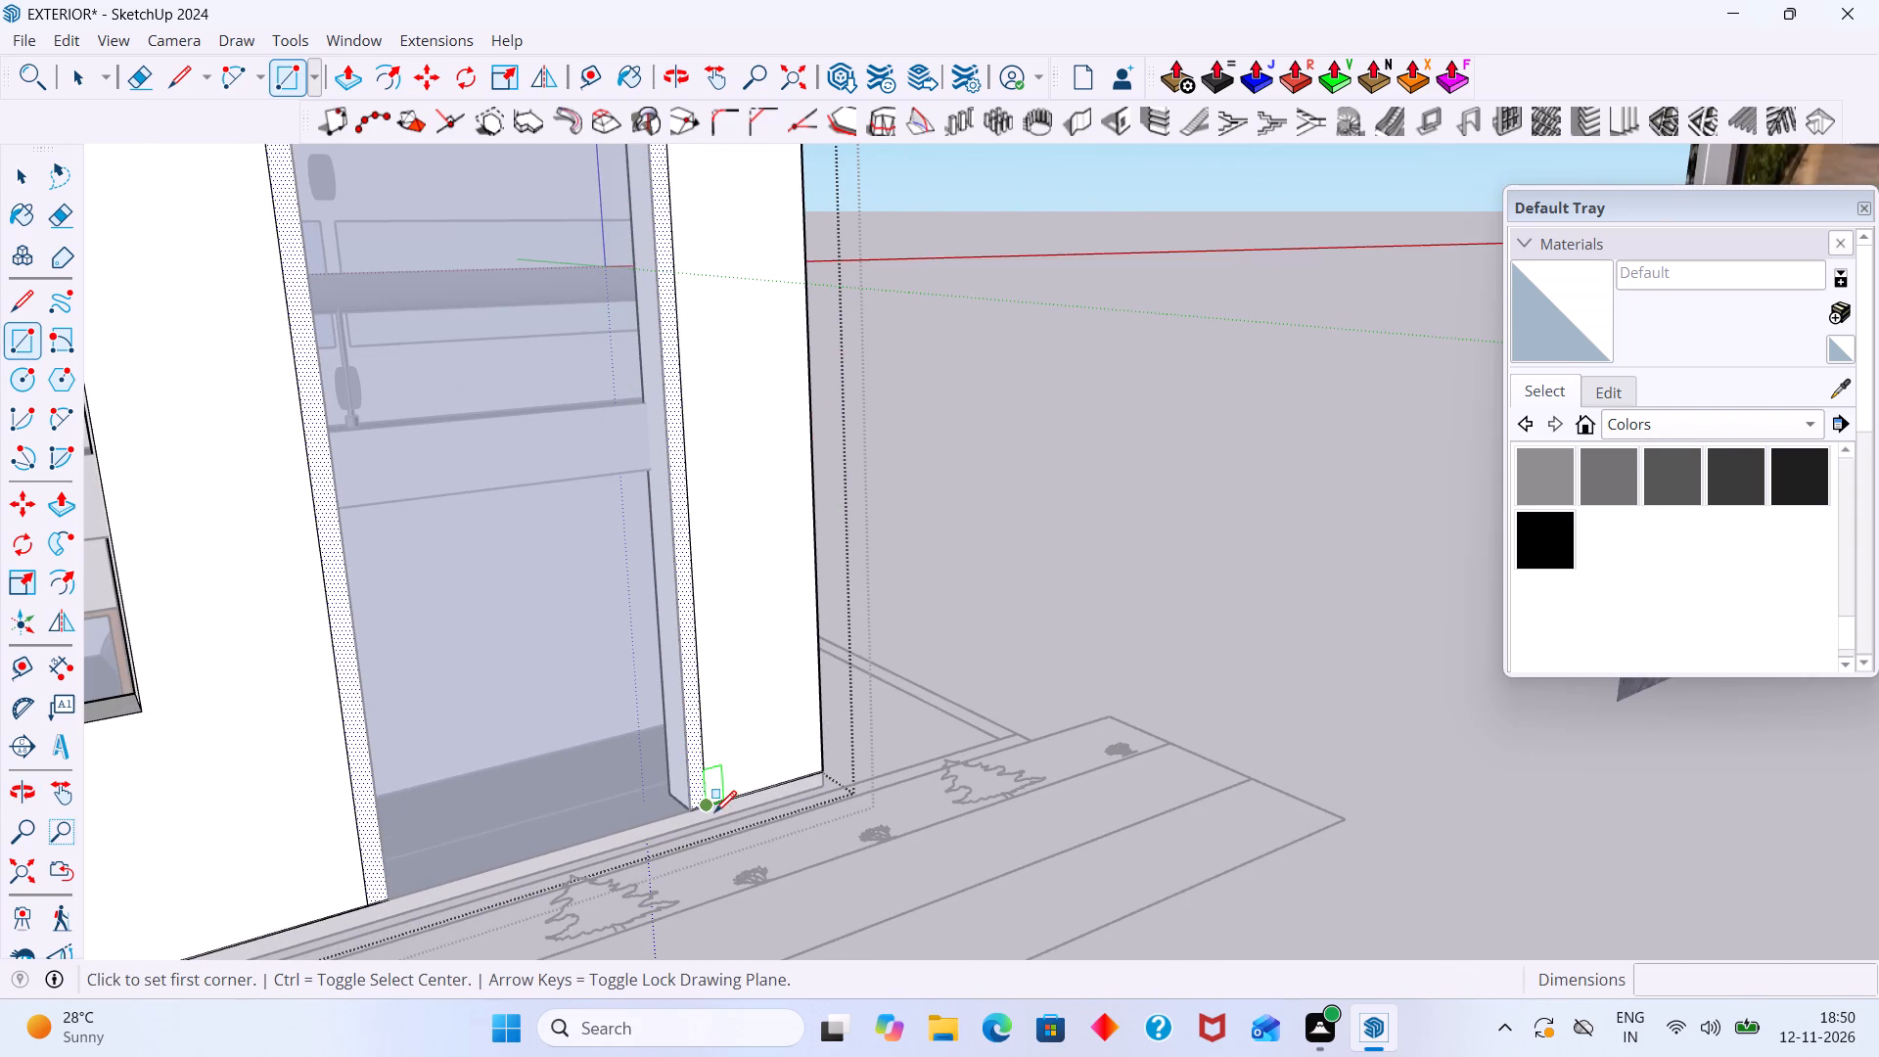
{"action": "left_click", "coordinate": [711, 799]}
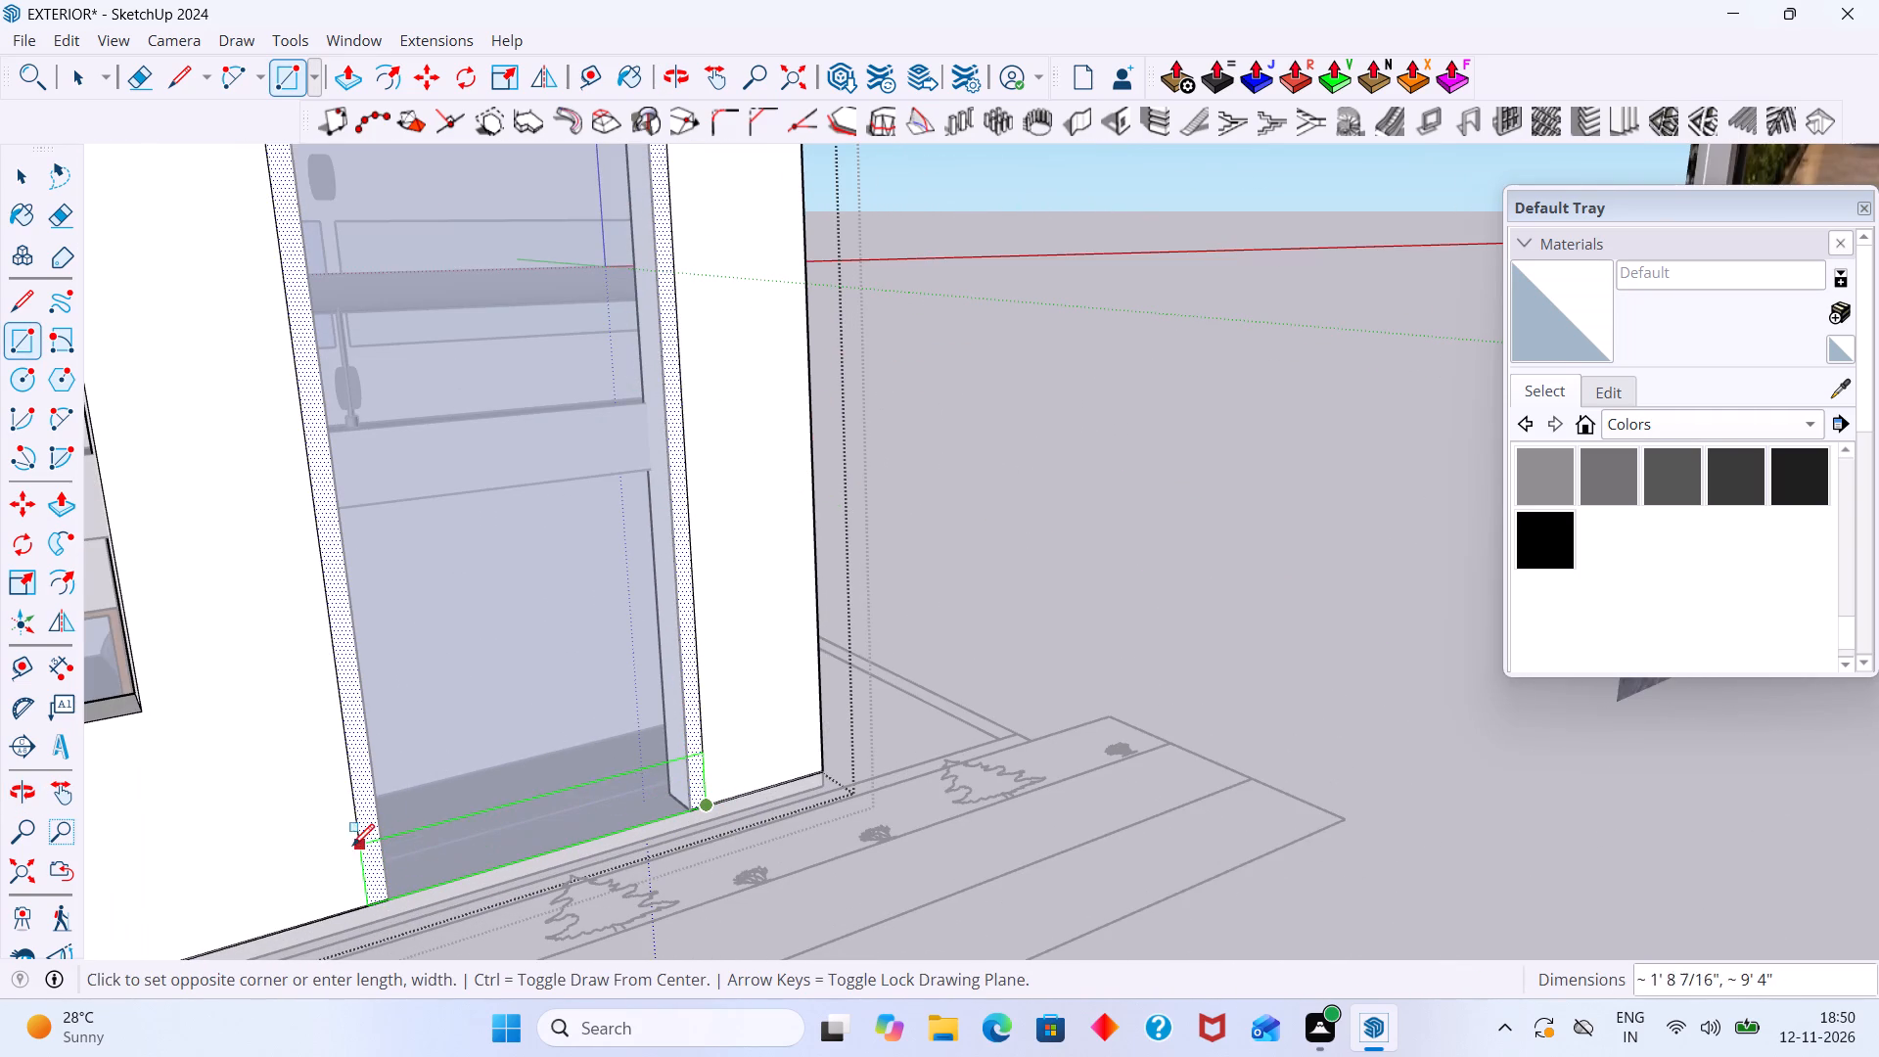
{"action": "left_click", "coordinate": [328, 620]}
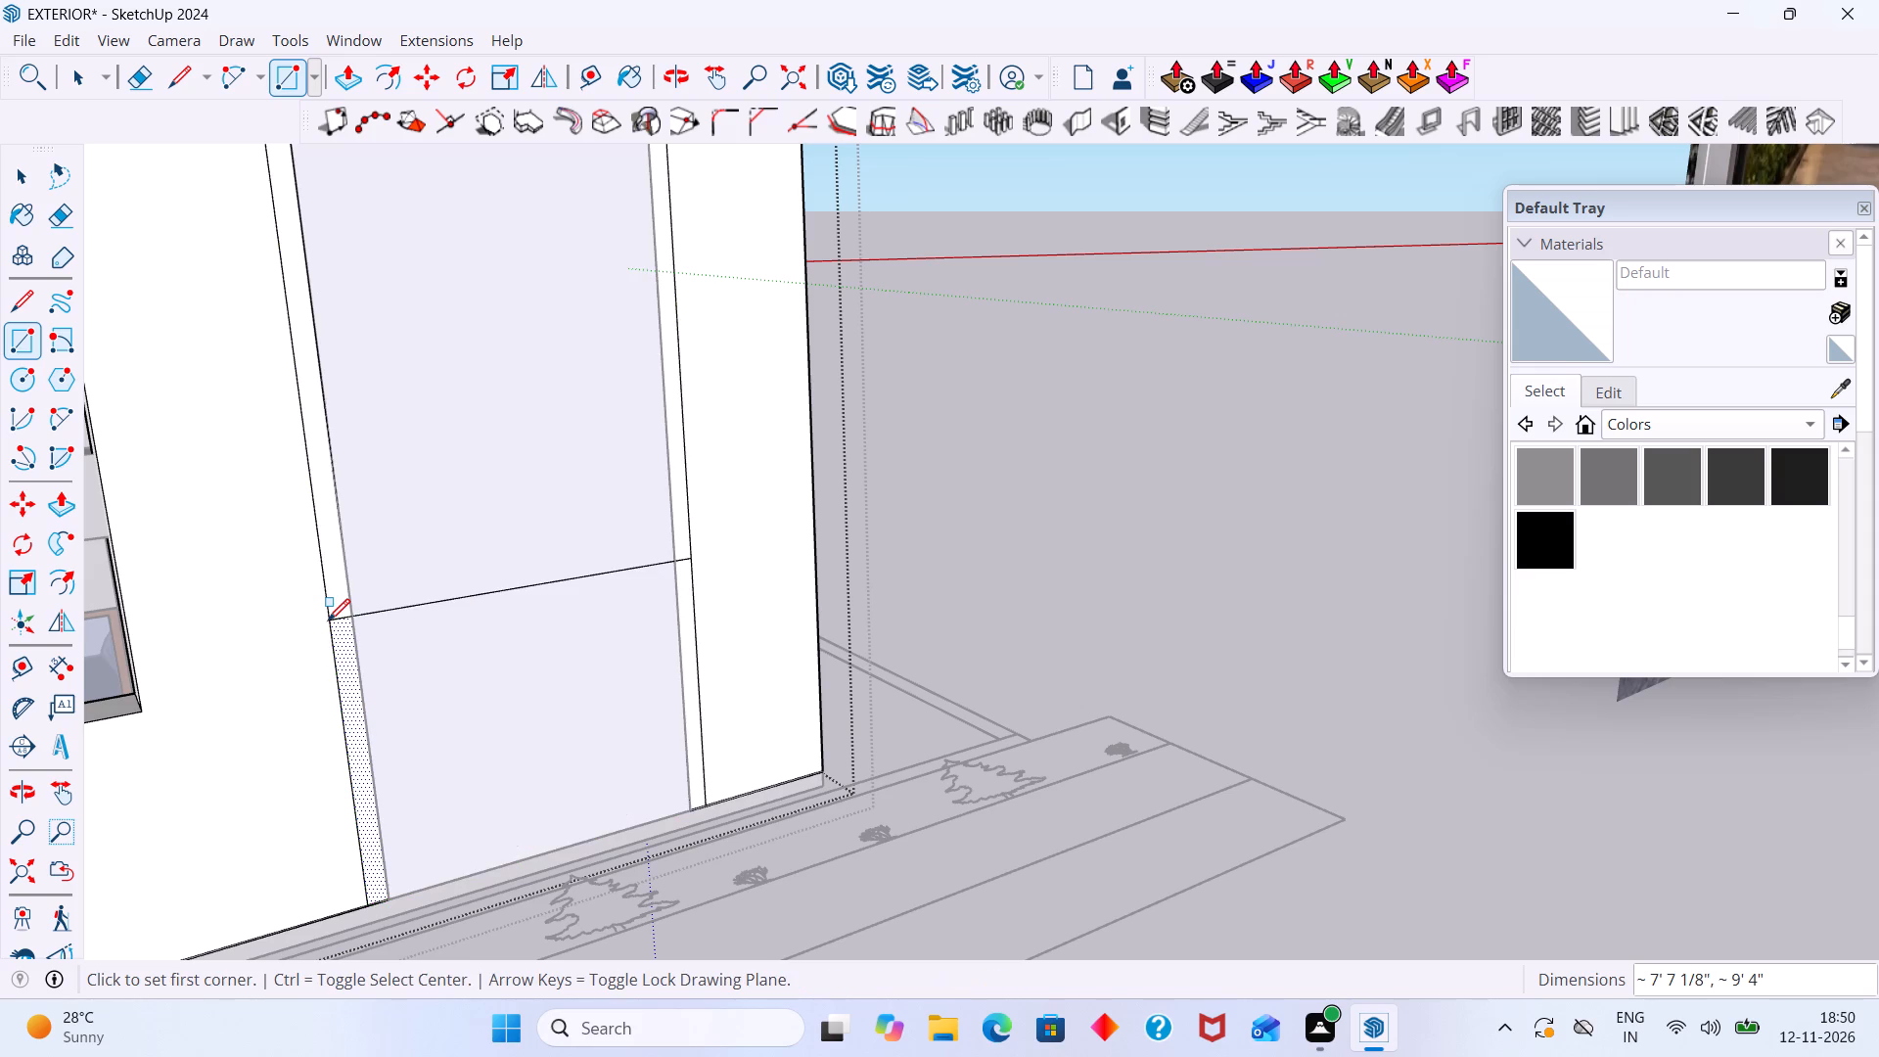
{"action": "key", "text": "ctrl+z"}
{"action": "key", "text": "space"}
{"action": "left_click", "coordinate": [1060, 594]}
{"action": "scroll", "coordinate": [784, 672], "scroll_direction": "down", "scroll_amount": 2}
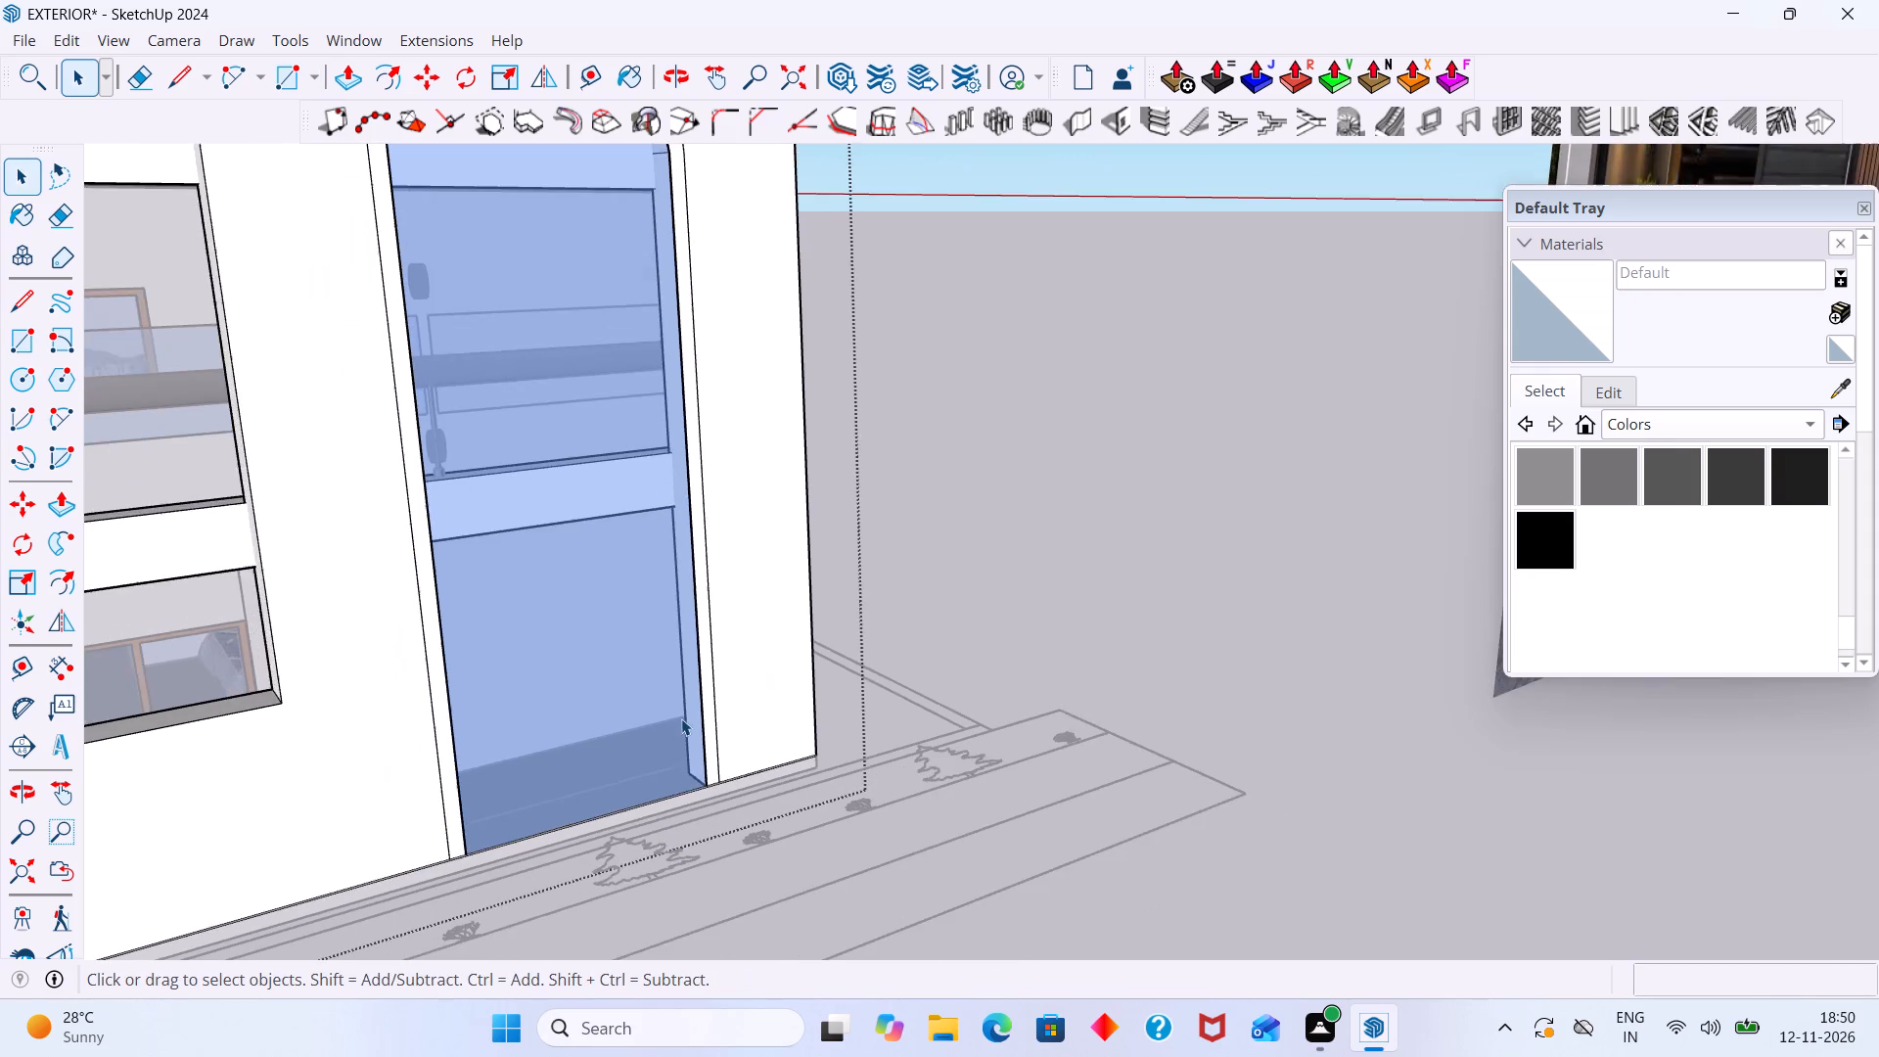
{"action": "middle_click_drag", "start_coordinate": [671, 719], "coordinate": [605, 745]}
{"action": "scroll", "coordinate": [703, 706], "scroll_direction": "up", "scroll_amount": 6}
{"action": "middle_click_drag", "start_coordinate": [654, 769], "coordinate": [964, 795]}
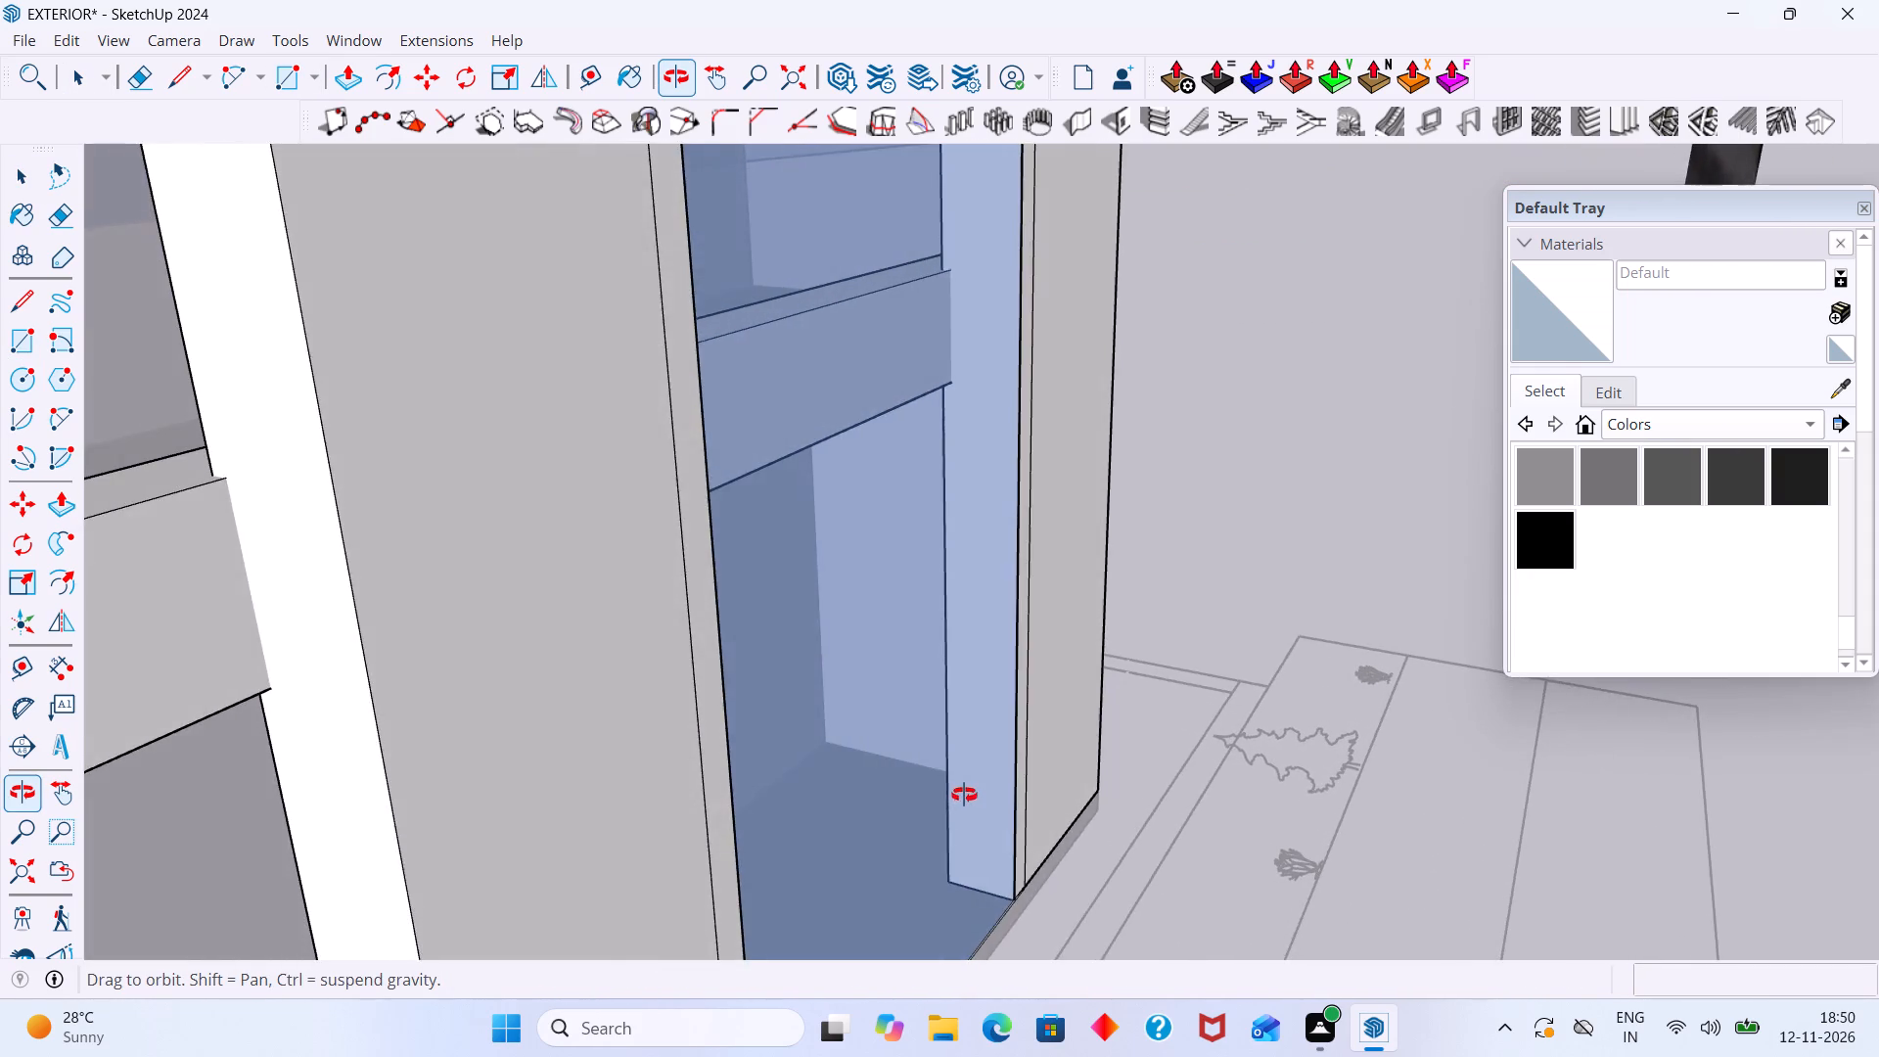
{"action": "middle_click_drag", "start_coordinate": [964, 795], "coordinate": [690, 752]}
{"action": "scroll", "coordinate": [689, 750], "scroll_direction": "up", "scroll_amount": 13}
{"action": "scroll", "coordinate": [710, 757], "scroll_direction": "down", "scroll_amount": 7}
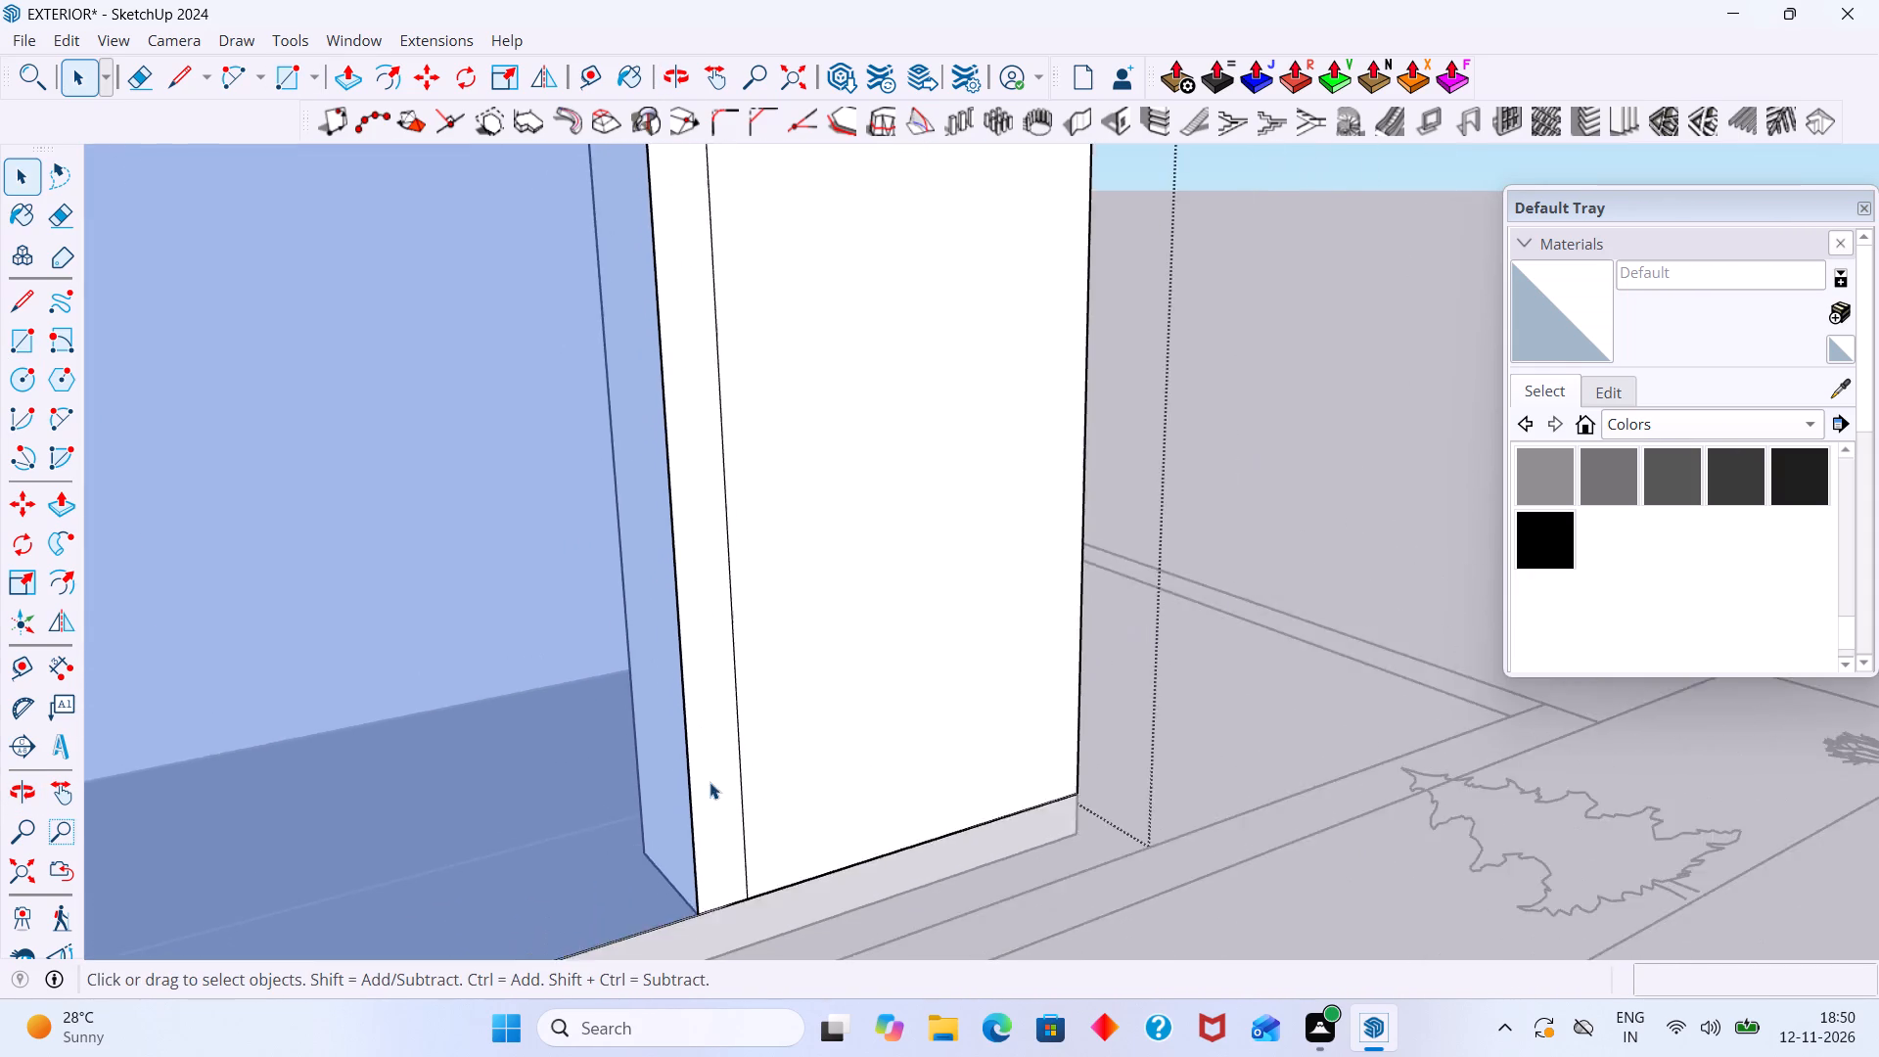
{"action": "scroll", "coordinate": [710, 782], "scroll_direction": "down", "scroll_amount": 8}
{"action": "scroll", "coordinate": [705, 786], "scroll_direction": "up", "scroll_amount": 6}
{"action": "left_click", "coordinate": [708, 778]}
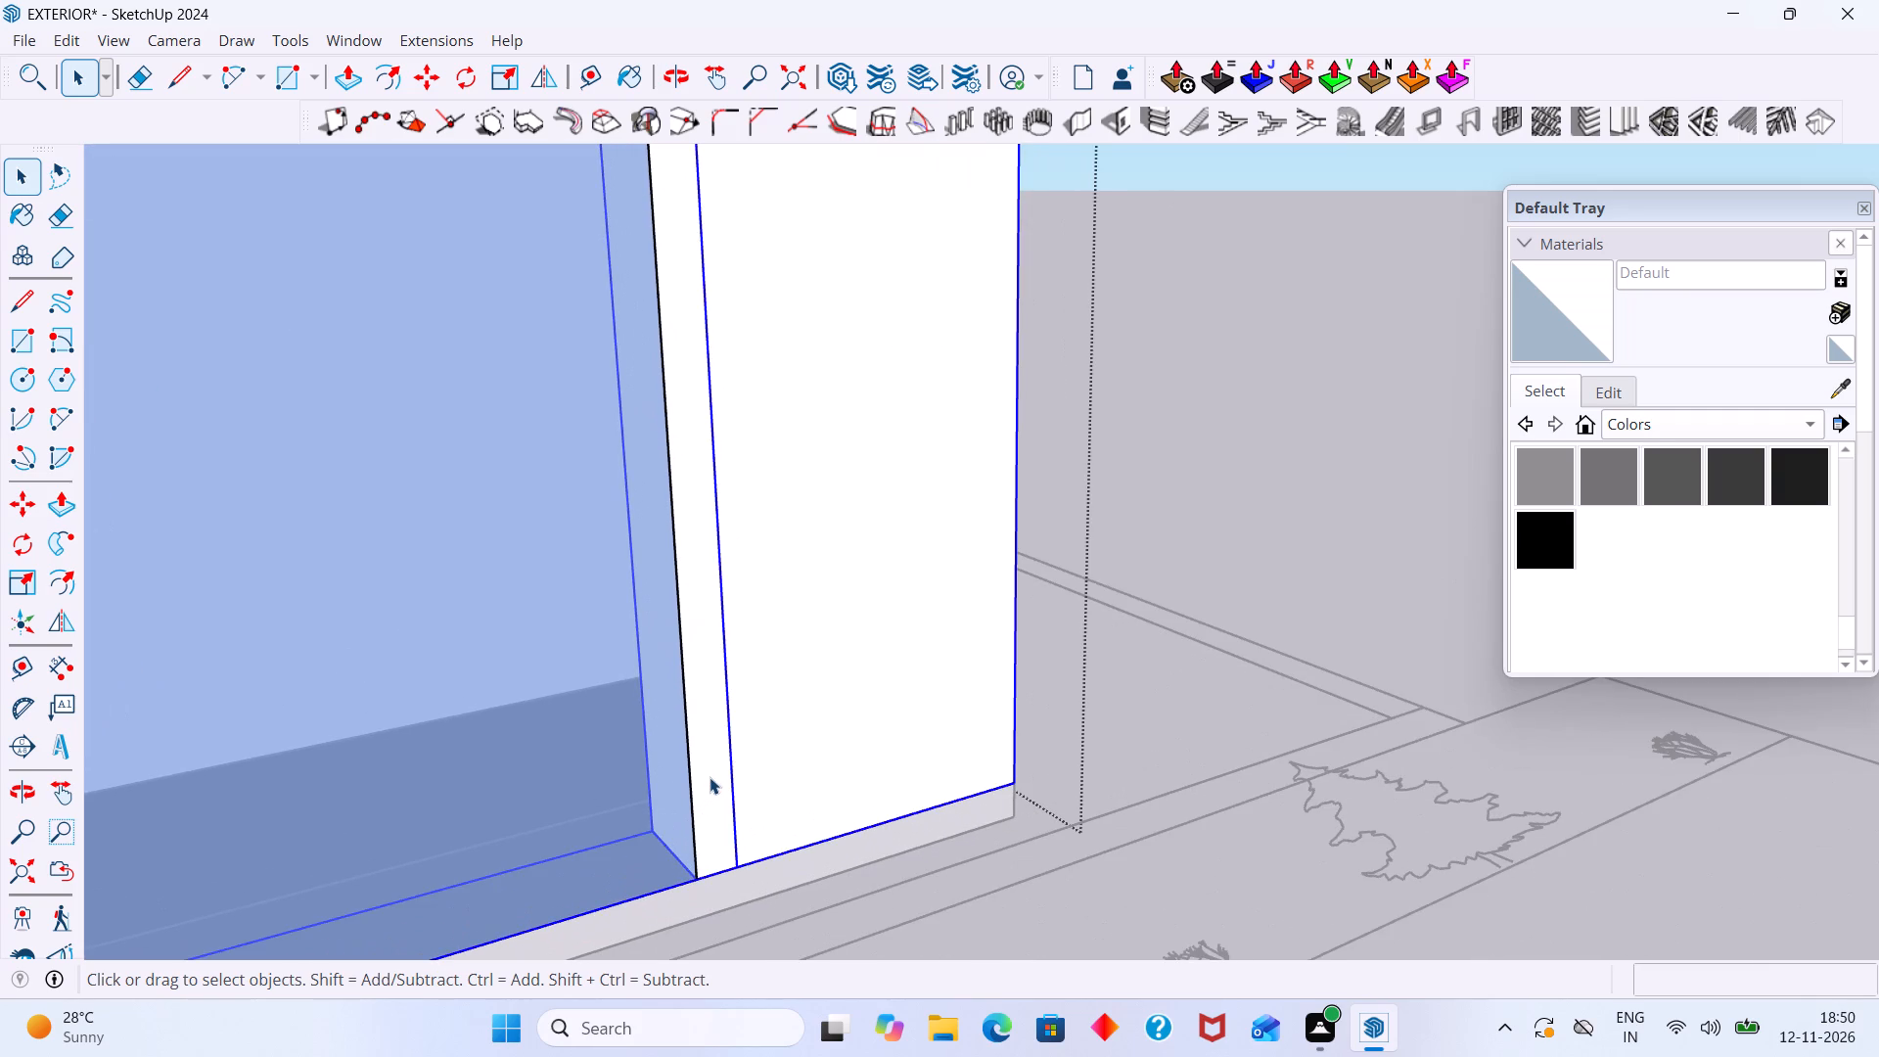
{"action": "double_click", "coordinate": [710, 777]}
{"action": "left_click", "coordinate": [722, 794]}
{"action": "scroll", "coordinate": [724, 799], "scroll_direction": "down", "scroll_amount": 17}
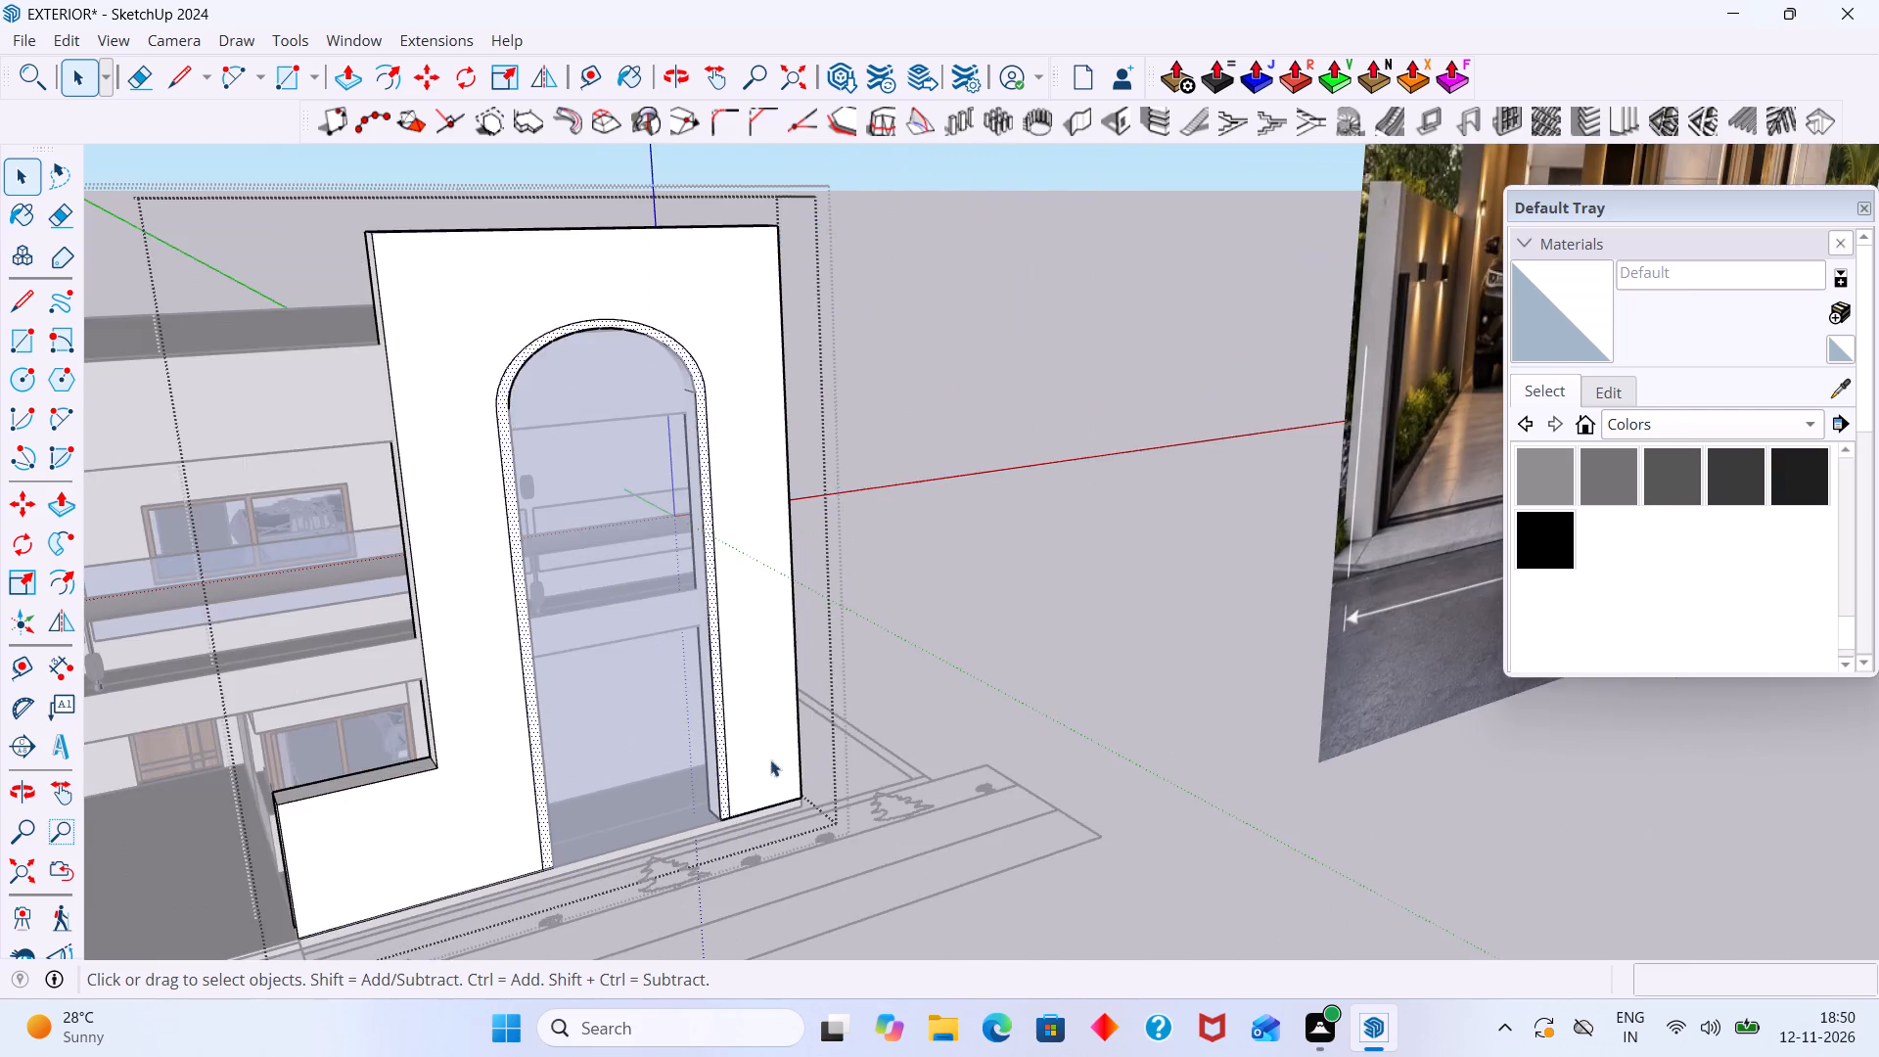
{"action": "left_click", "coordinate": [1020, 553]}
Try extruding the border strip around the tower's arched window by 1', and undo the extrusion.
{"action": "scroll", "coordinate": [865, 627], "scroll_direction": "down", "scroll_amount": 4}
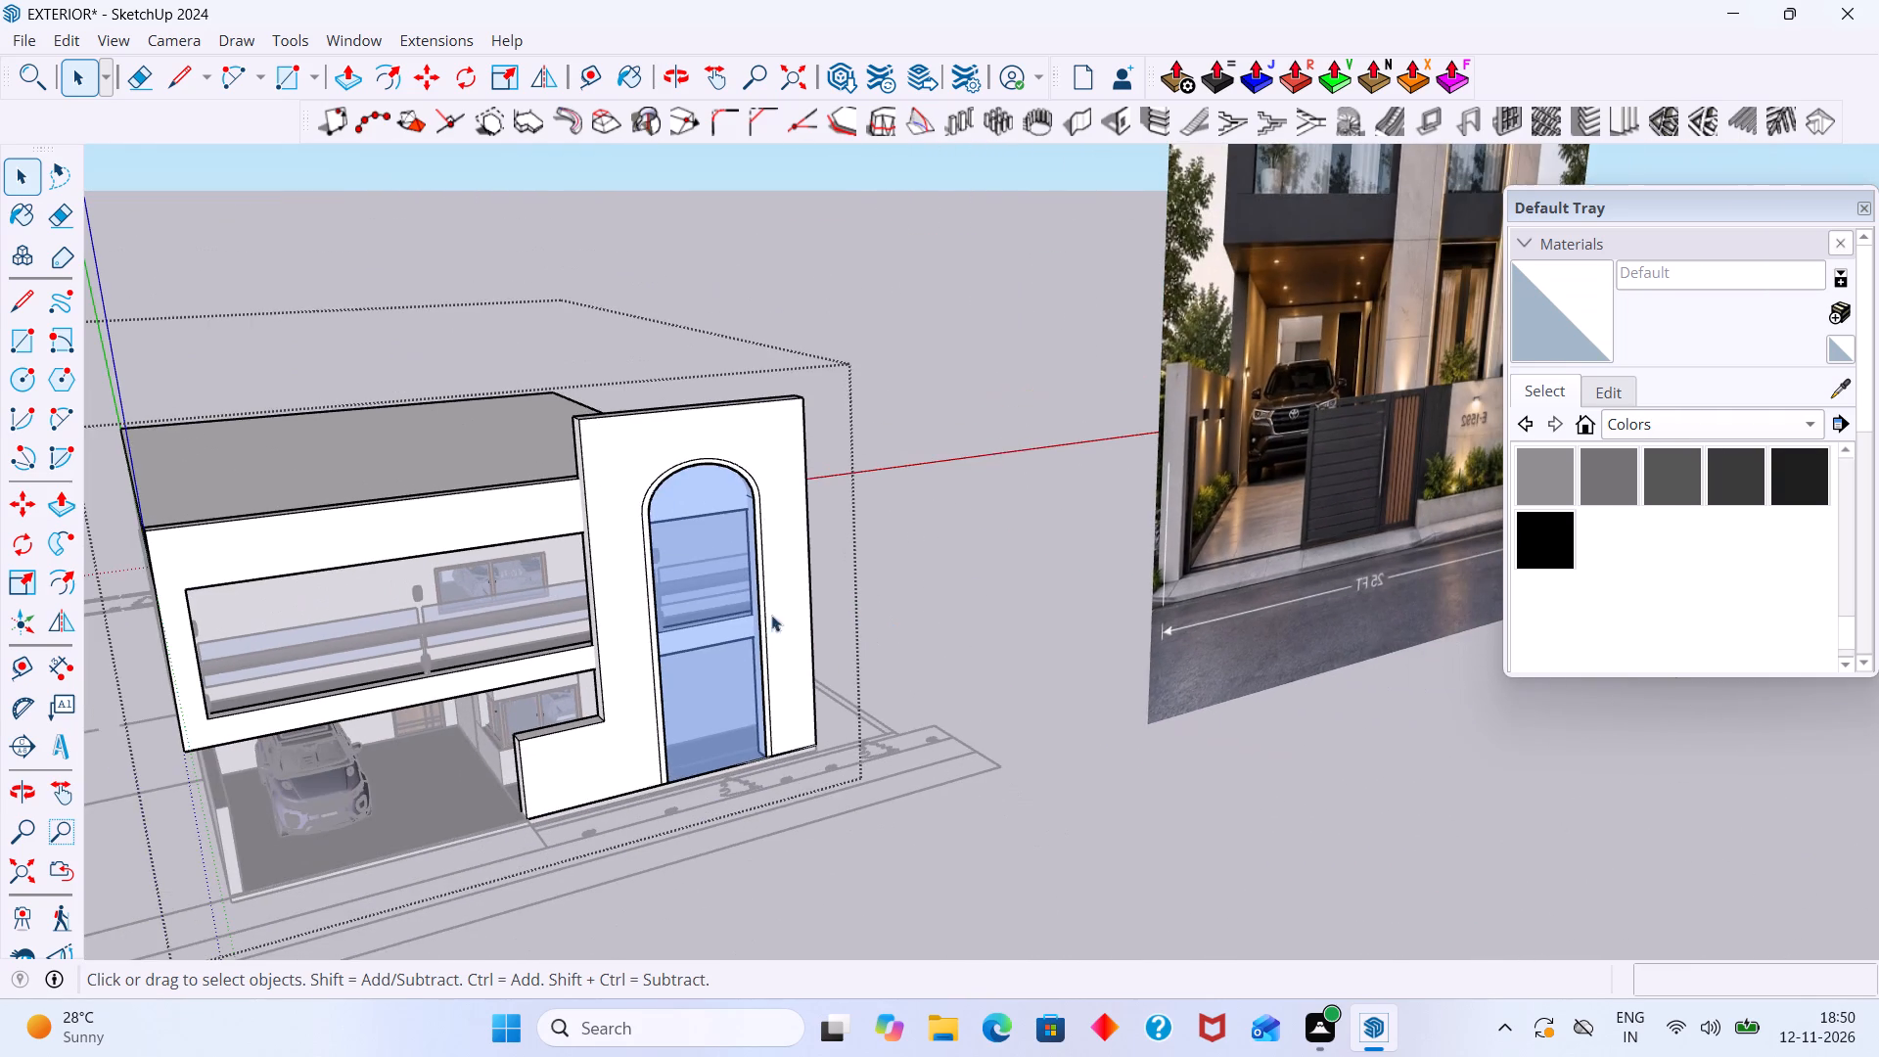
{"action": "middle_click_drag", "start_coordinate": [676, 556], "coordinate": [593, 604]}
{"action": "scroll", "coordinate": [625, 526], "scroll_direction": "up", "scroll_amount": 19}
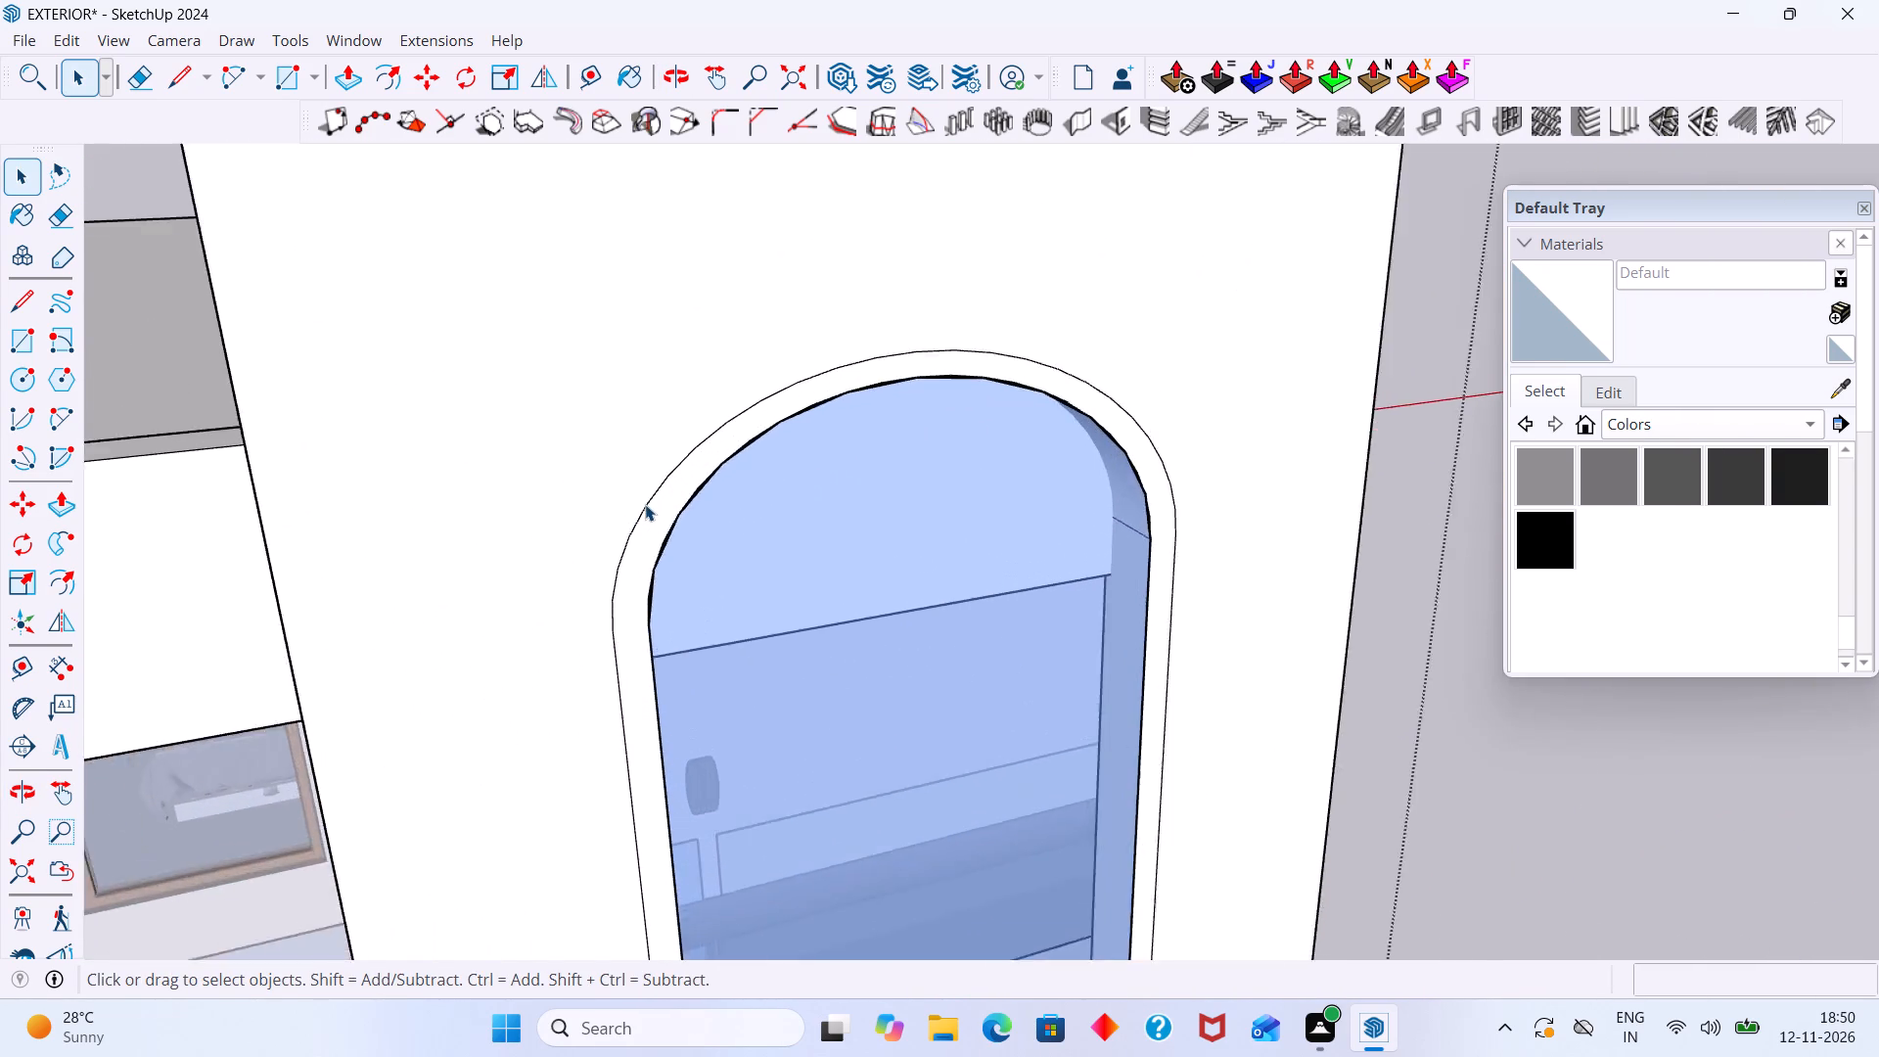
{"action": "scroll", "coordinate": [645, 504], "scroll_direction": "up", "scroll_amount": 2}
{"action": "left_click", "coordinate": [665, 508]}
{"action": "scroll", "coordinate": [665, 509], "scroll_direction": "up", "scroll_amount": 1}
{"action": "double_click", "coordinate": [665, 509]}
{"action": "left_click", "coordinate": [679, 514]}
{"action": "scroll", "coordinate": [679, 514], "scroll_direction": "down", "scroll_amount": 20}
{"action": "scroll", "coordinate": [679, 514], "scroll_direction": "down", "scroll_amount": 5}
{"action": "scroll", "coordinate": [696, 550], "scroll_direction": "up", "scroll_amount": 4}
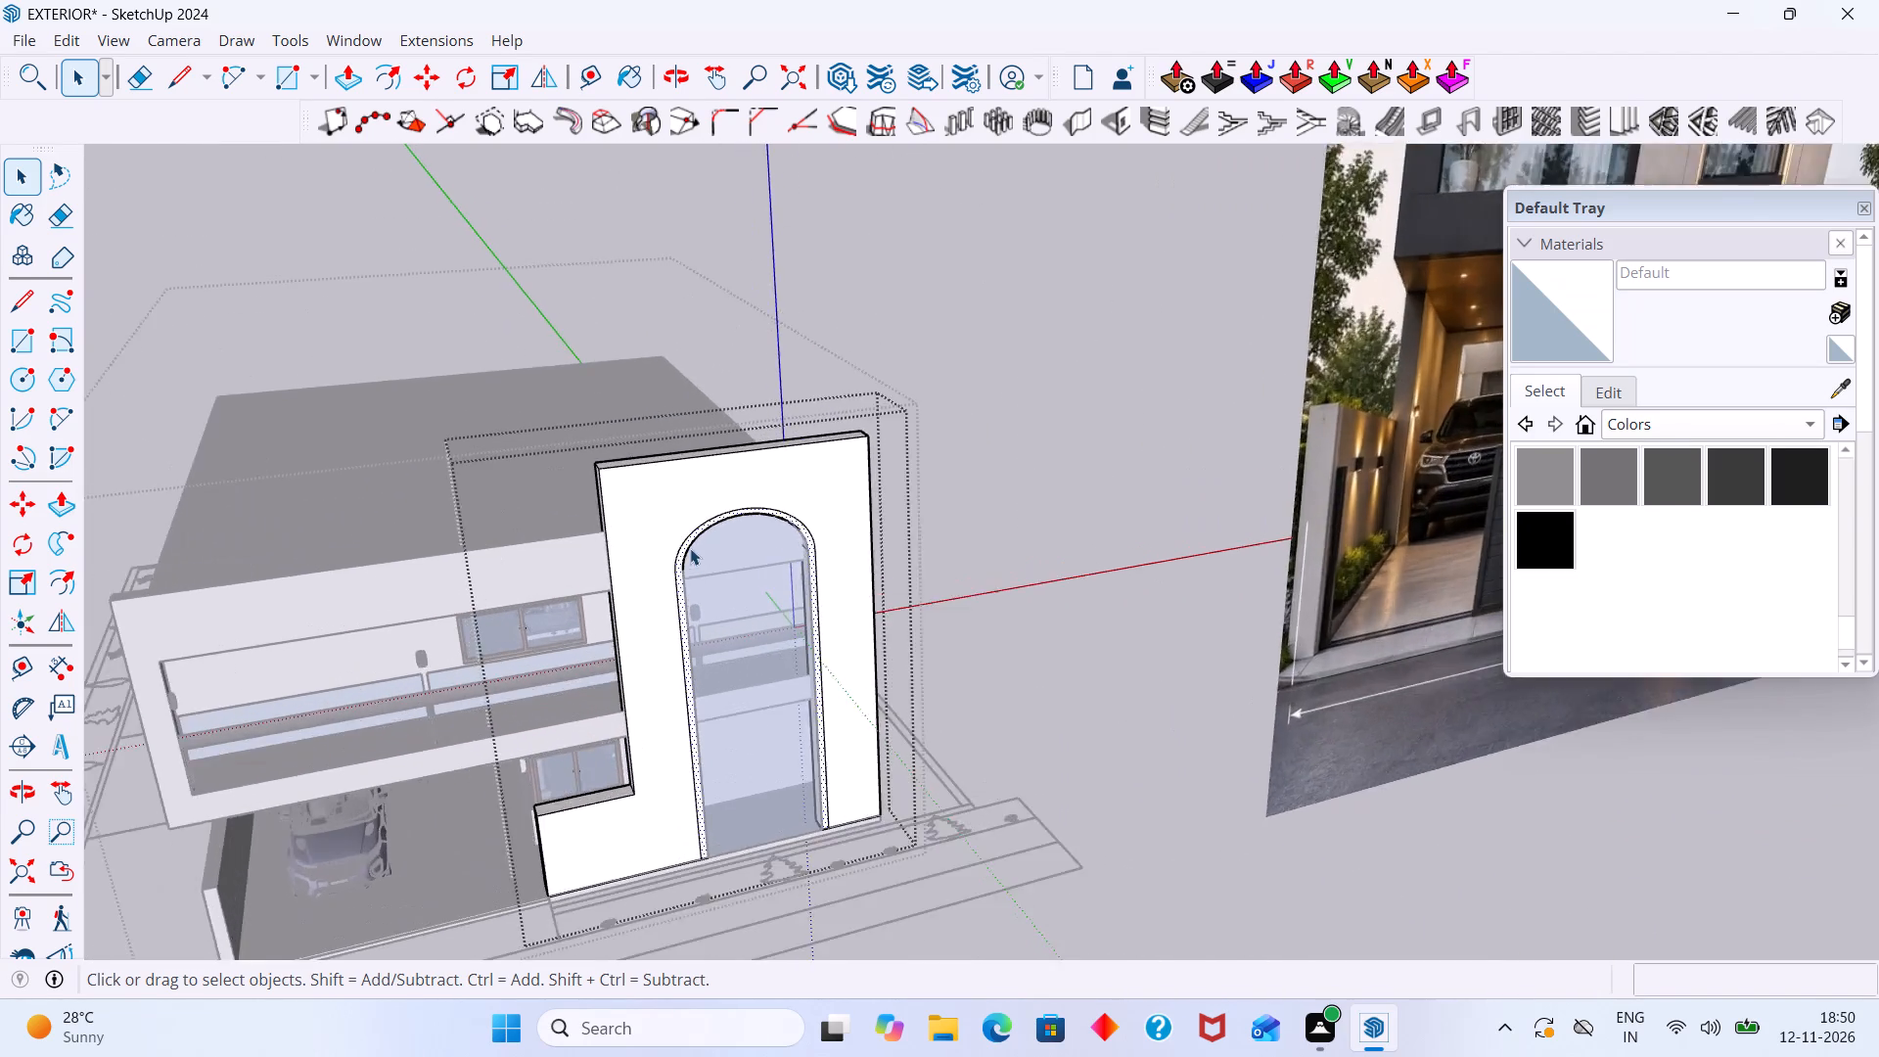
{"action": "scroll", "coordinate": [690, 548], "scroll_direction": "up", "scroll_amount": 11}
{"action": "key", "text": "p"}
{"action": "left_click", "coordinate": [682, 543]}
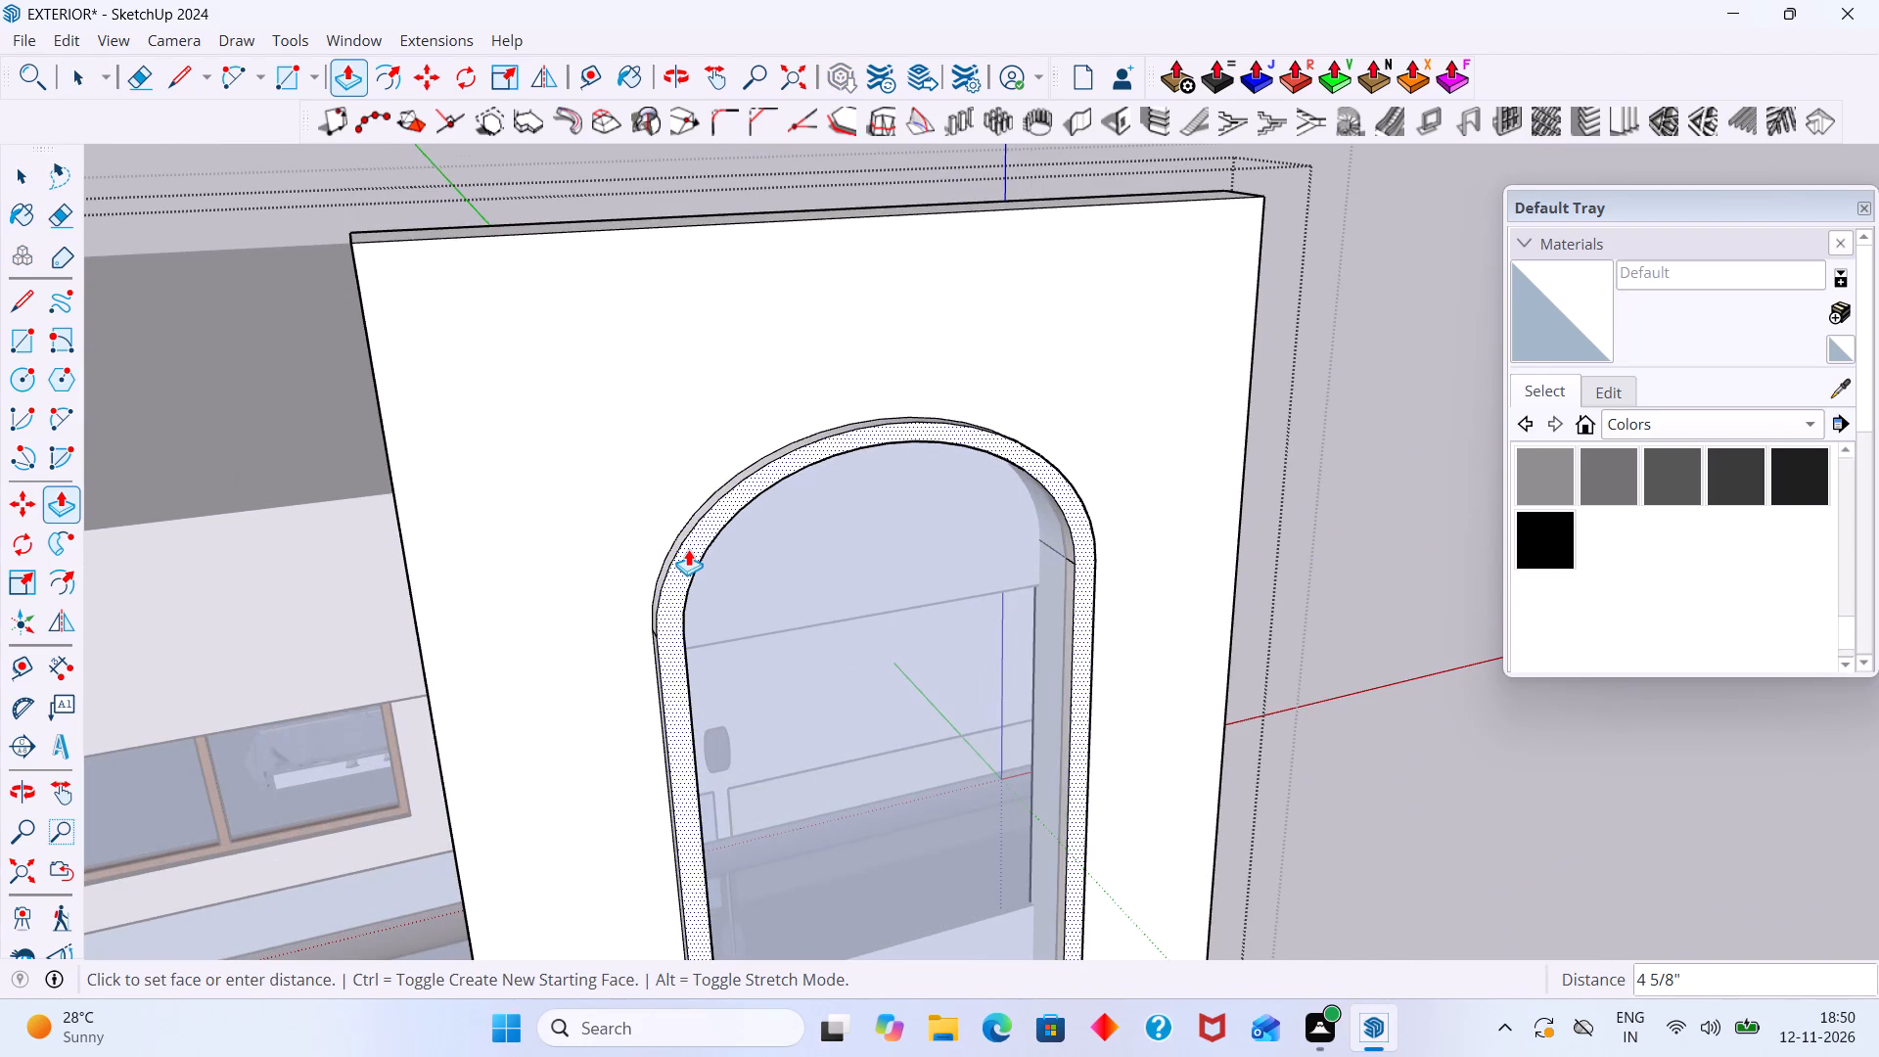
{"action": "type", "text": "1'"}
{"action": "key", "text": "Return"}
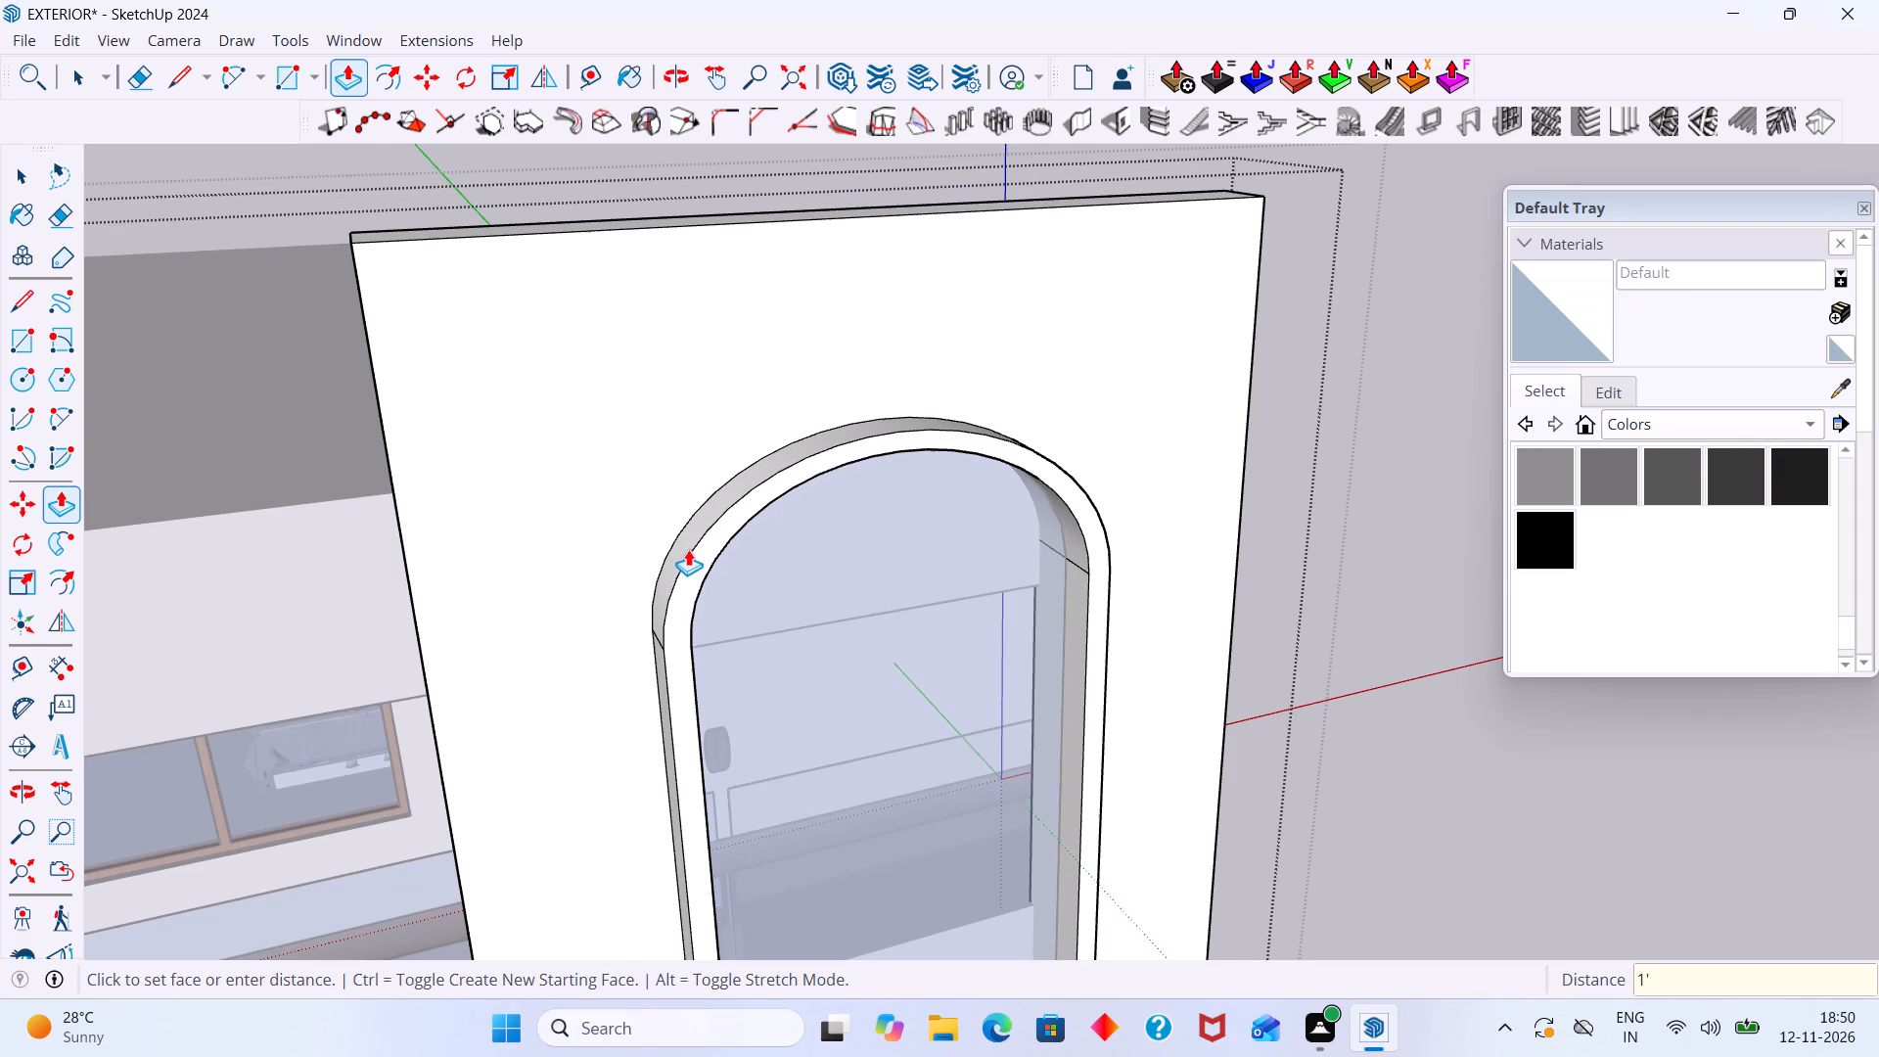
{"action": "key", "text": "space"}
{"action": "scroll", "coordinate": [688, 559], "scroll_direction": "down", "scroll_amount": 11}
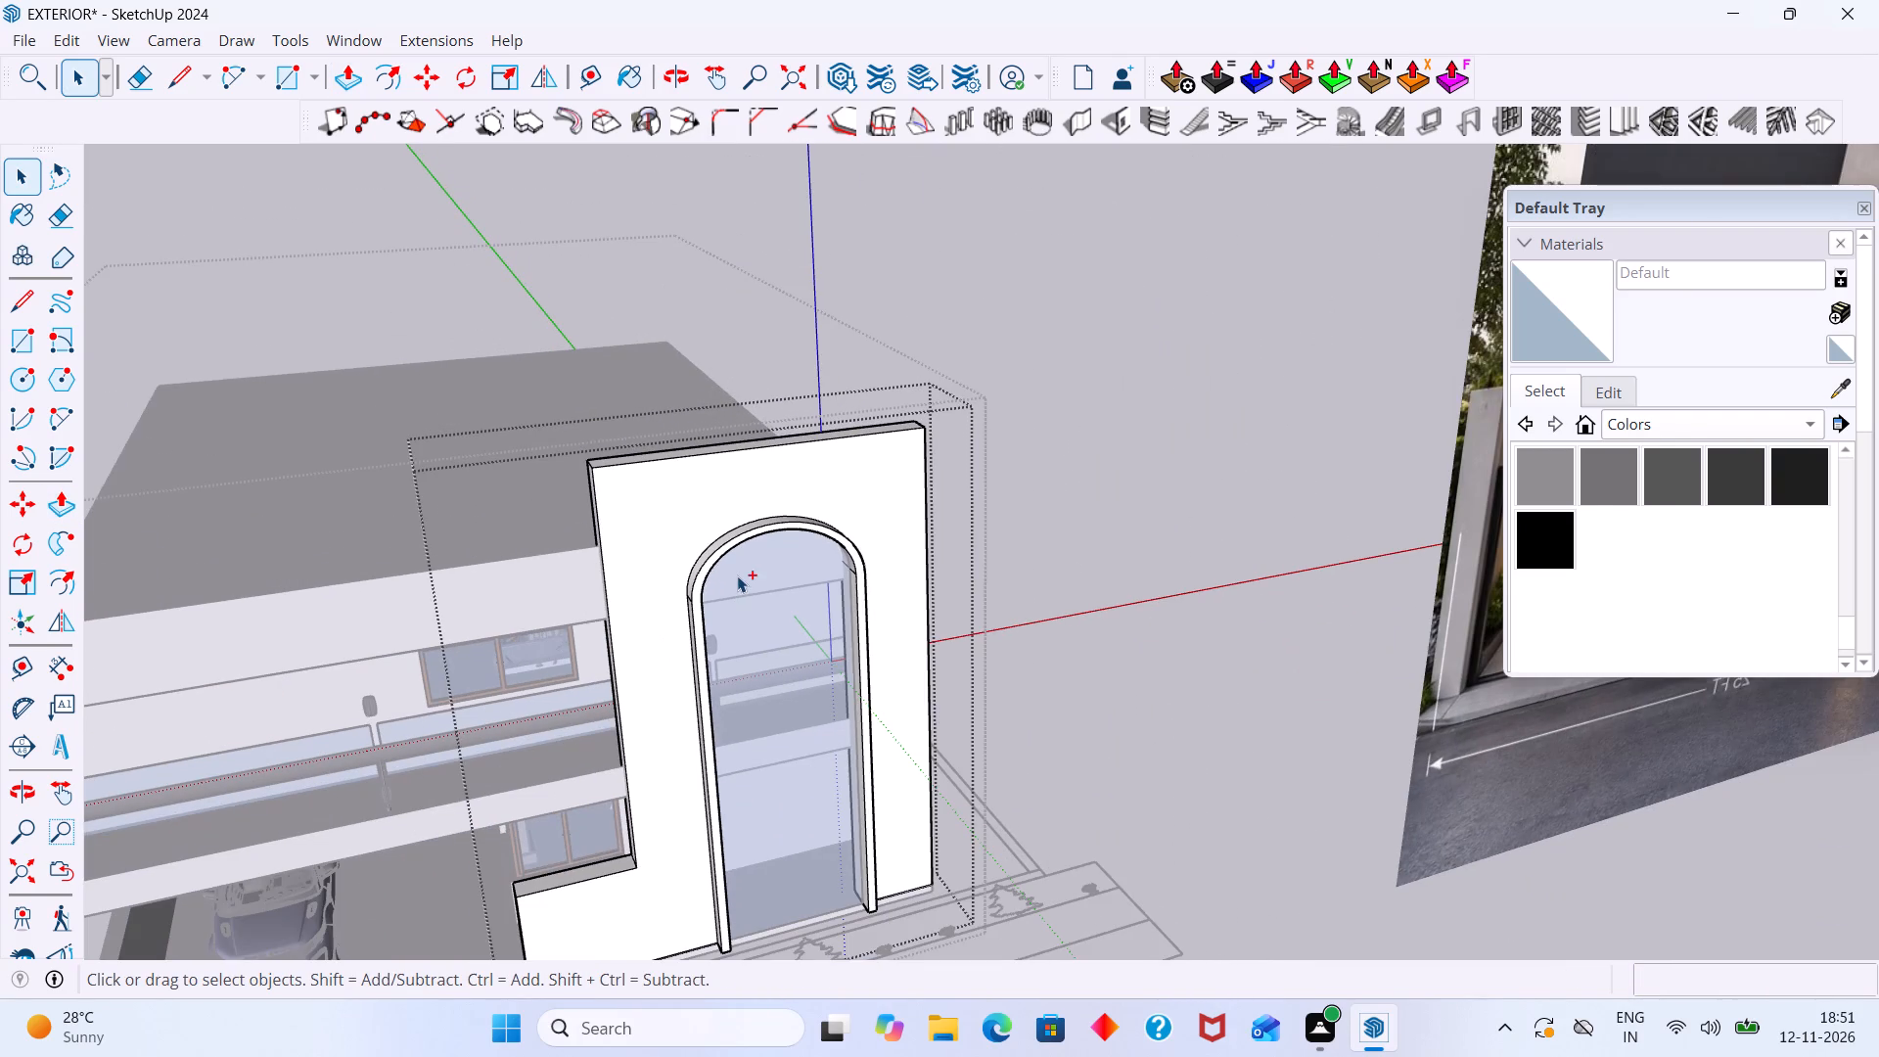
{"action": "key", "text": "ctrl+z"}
Extrude the arched window's border face outward by 2" and exit the border's editing context.
{"action": "scroll", "coordinate": [695, 570], "scroll_direction": "up", "scroll_amount": 12}
{"action": "left_click", "coordinate": [711, 554]}
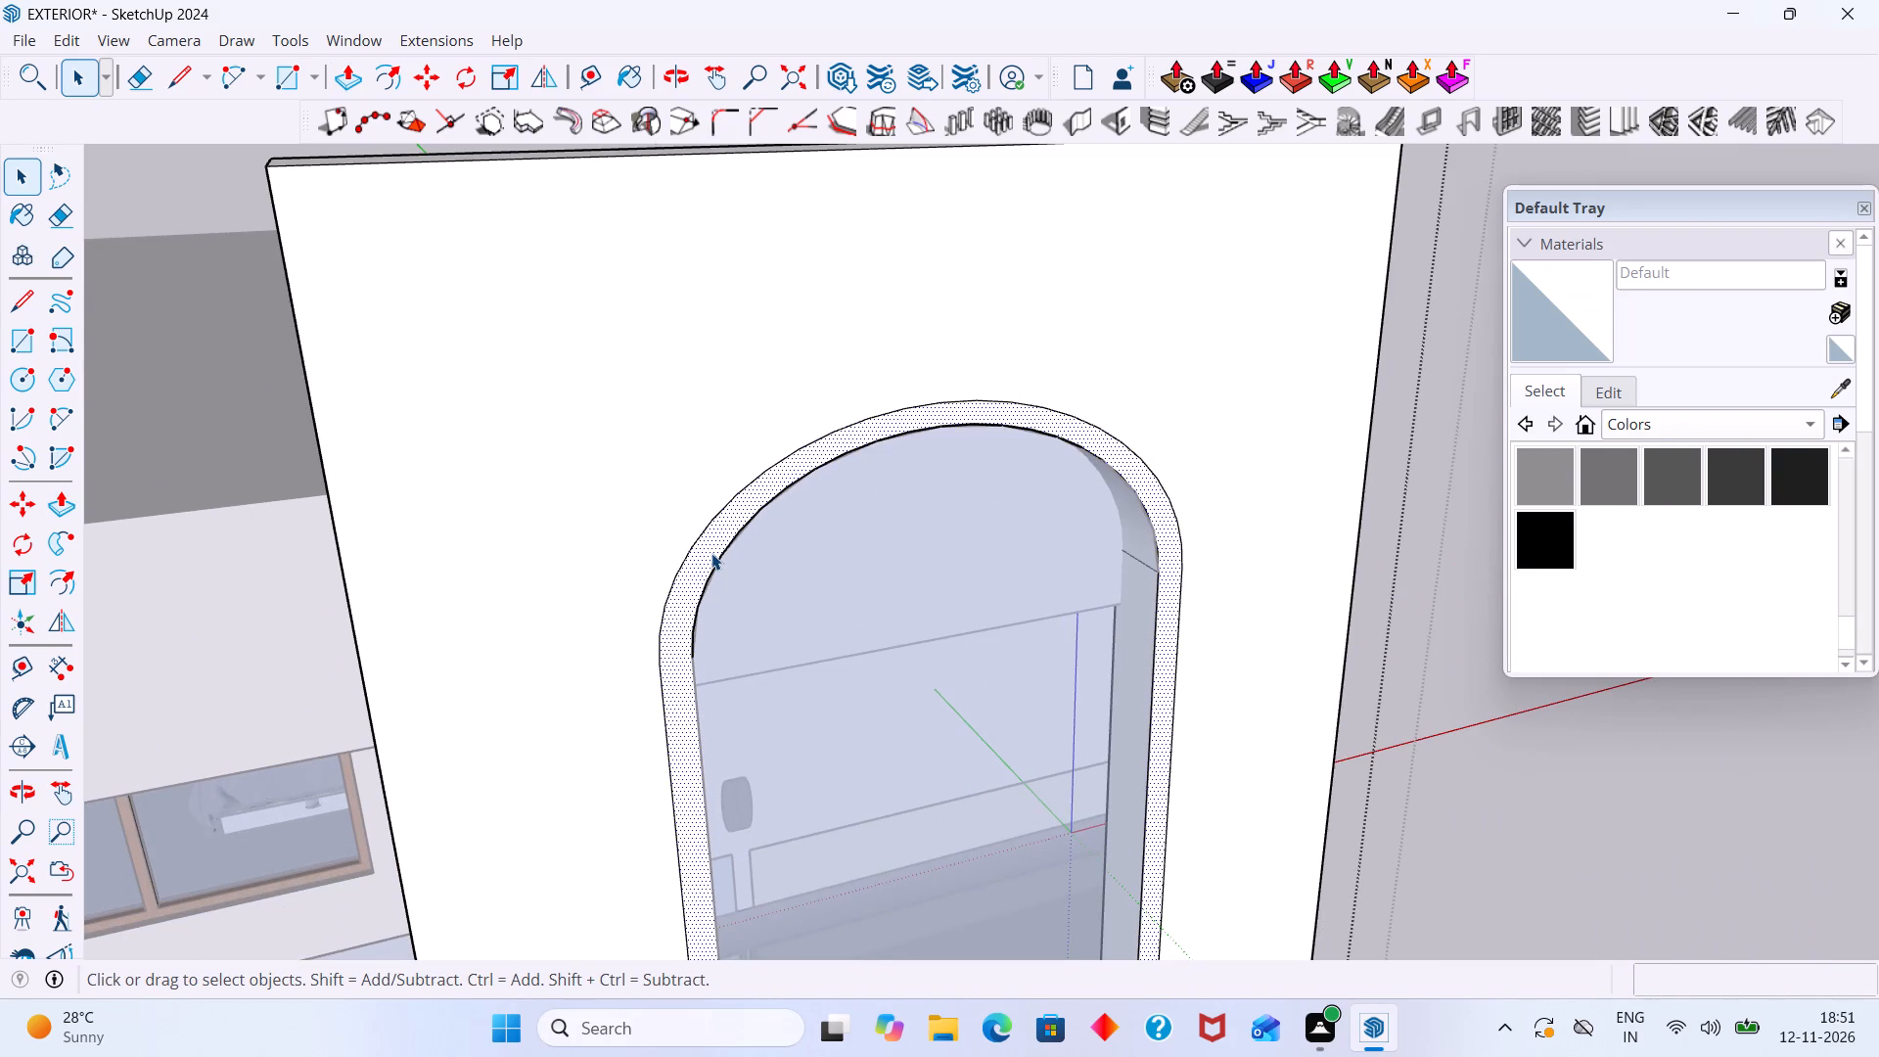
{"action": "key", "text": "p"}
{"action": "left_click", "coordinate": [710, 553]}
{"action": "type", "text": "2\""}
{"action": "key", "text": "Return"}
{"action": "key", "text": "space"}
{"action": "scroll", "coordinate": [806, 603], "scroll_direction": "down", "scroll_amount": 5}
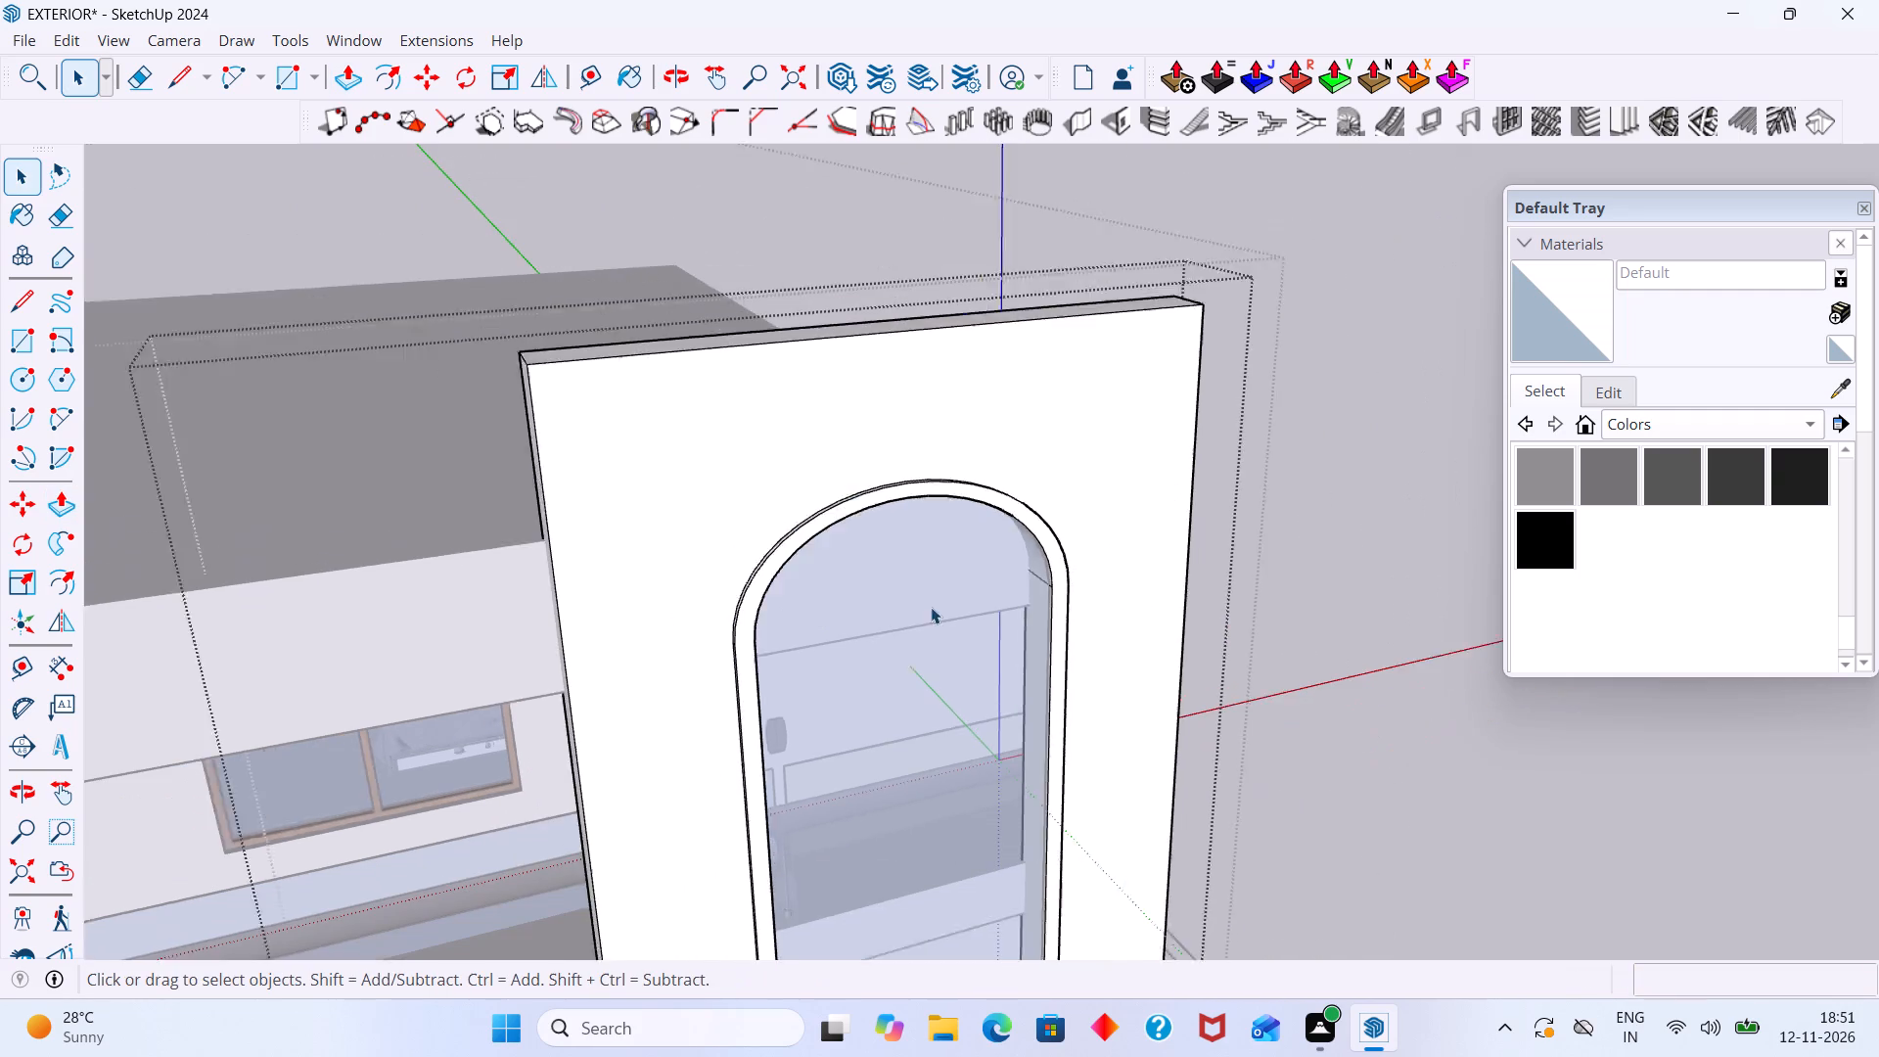
{"action": "scroll", "coordinate": [931, 607], "scroll_direction": "down", "scroll_amount": 2}
{"action": "left_click", "coordinate": [1228, 661]}
Open the border group and draw a rectangle about 3' 9" by 2" on the raised border's inner side face, at the opening's base.
{"action": "scroll", "coordinate": [1226, 657], "scroll_direction": "down", "scroll_amount": 2}
{"action": "middle_click_drag", "start_coordinate": [1176, 673], "coordinate": [1135, 483]}
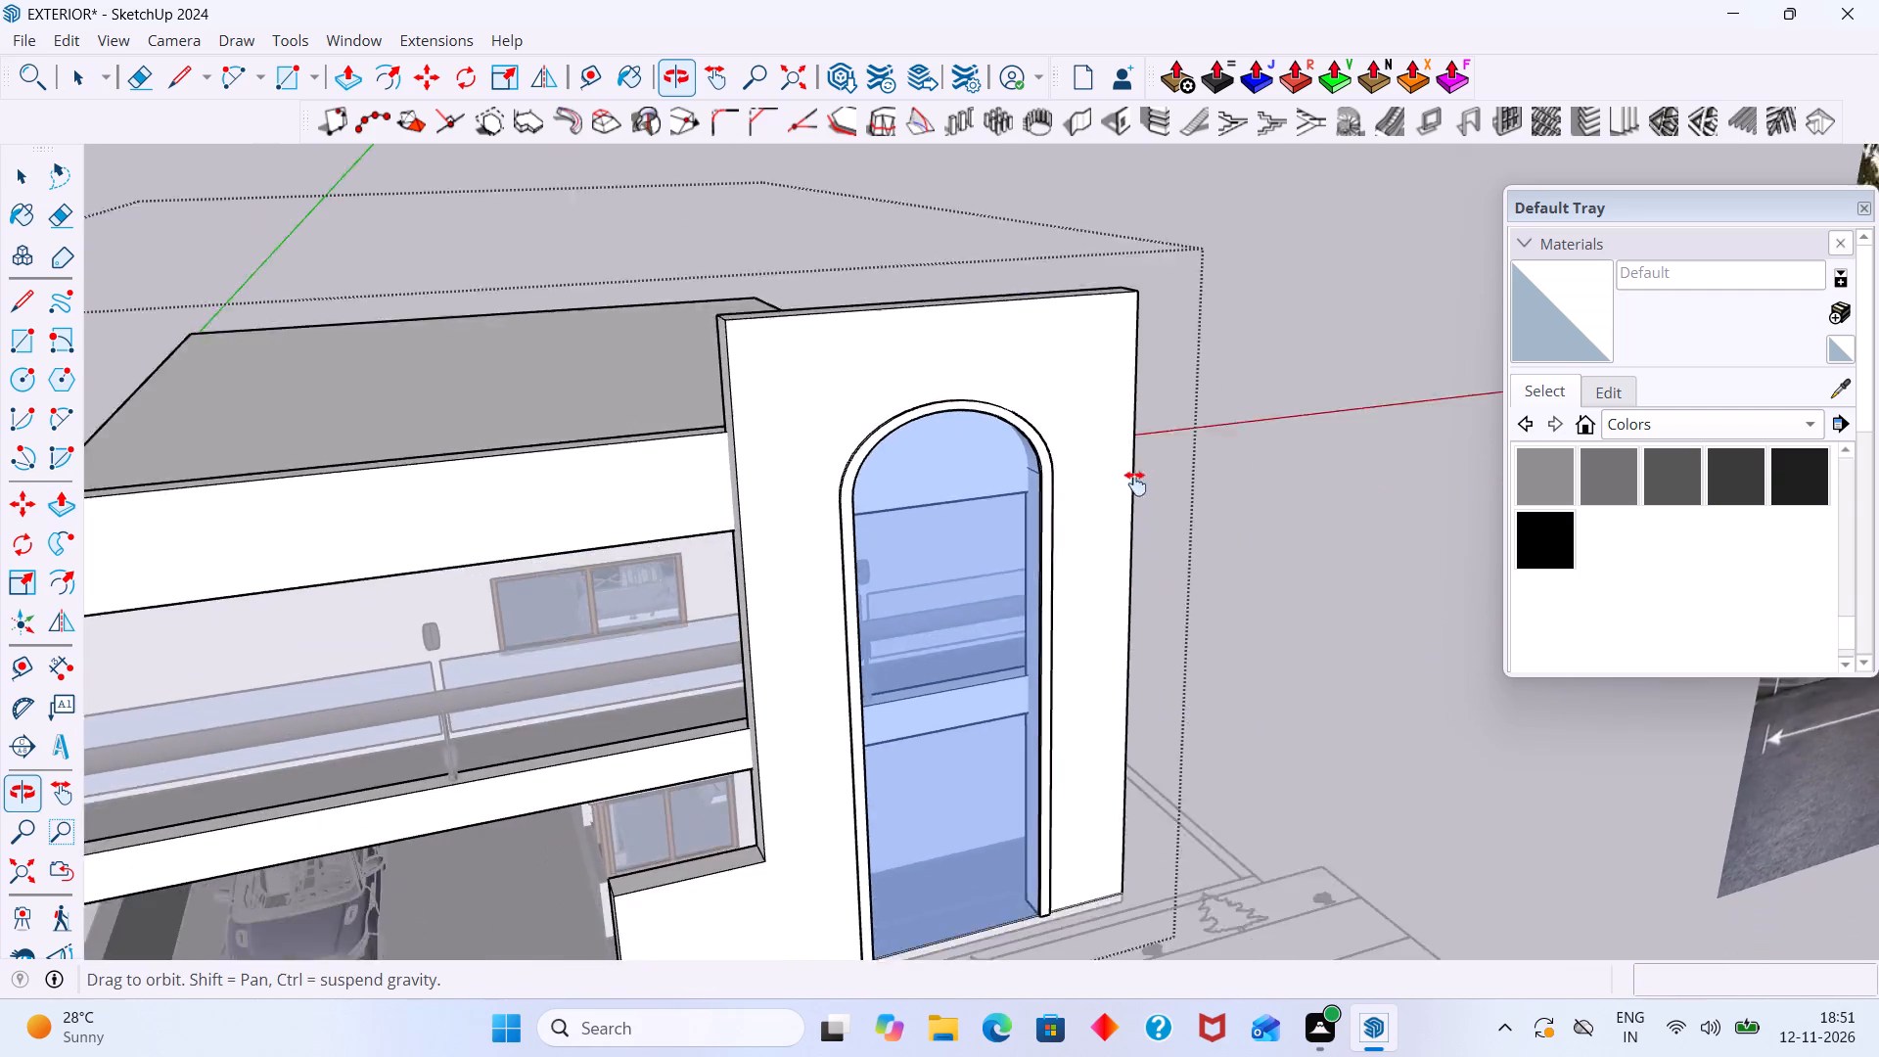
{"action": "middle_click_drag", "start_coordinate": [1135, 483], "coordinate": [1134, 472]}
{"action": "scroll", "coordinate": [1069, 579], "scroll_direction": "down", "scroll_amount": 2}
{"action": "middle_click_drag", "start_coordinate": [1069, 663], "coordinate": [1120, 479]}
{"action": "scroll", "coordinate": [1082, 600], "scroll_direction": "up", "scroll_amount": 6}
{"action": "middle_click_drag", "start_coordinate": [1108, 641], "coordinate": [1269, 678]}
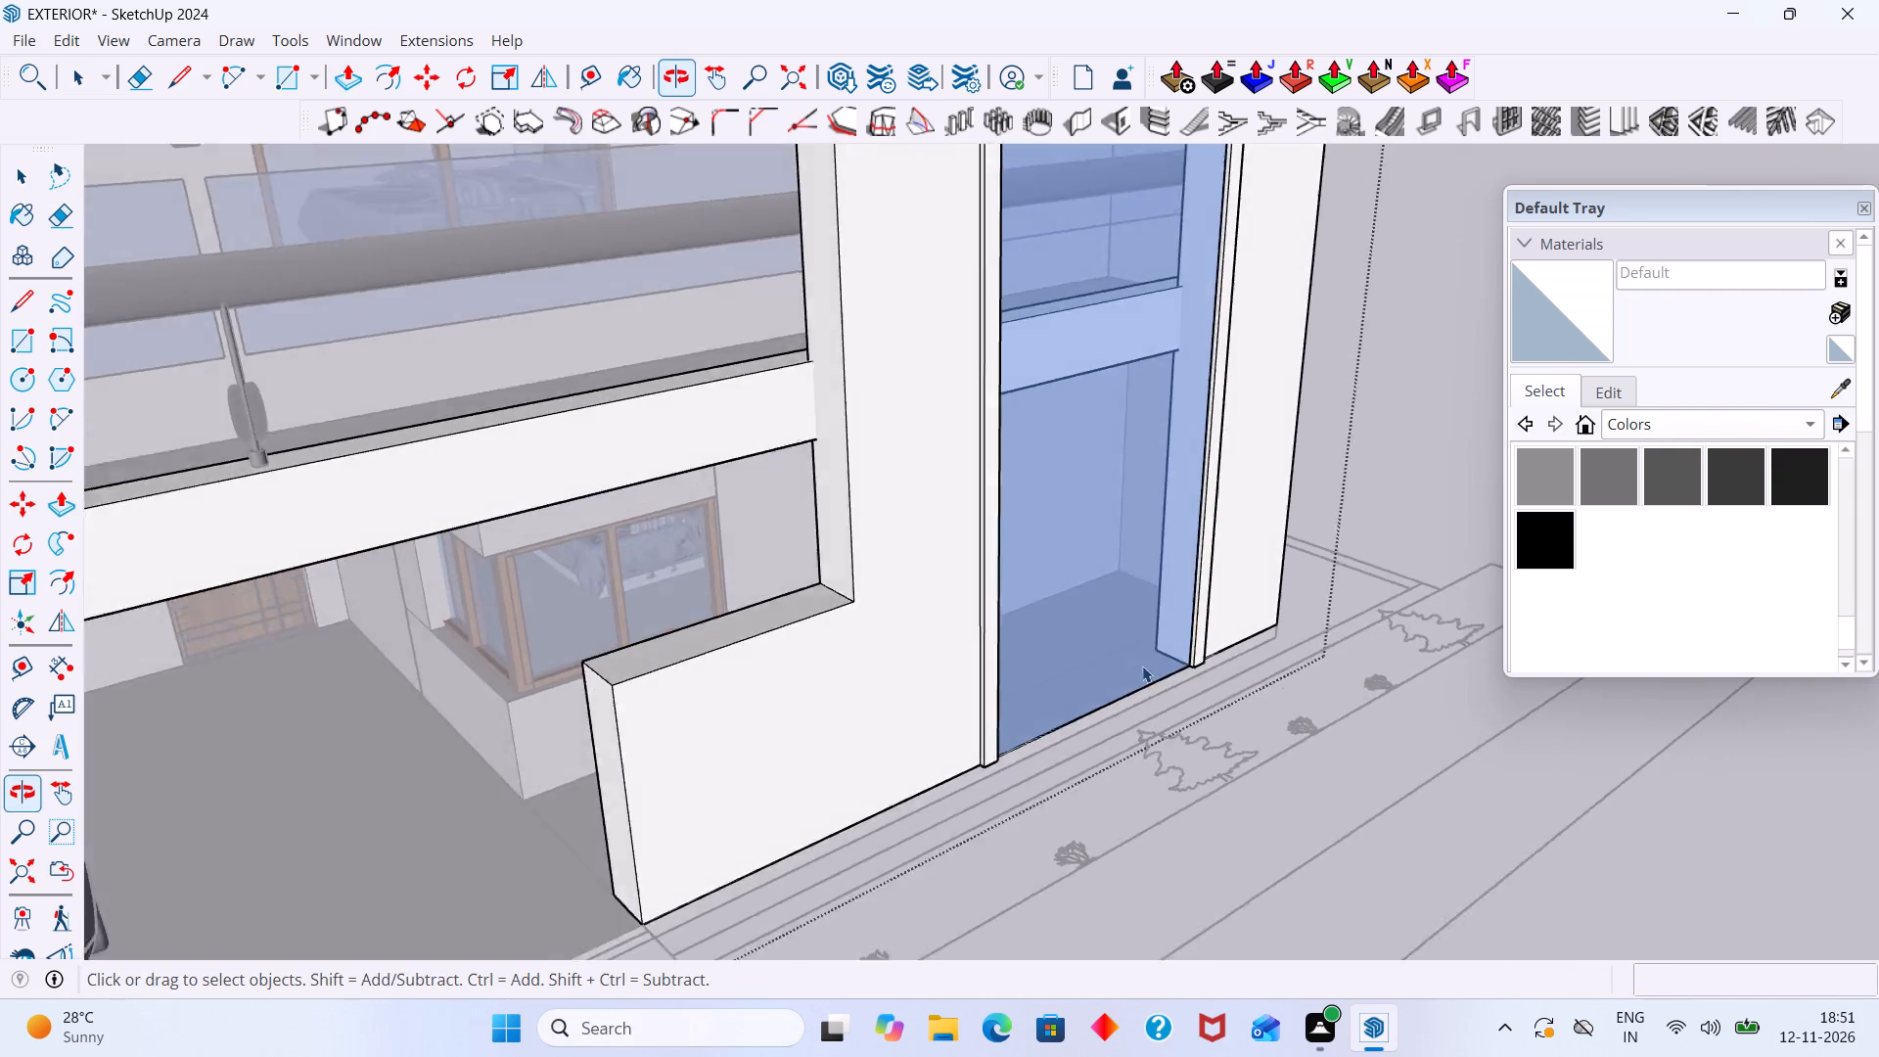
{"action": "scroll", "coordinate": [1099, 658], "scroll_direction": "up", "scroll_amount": 6}
{"action": "middle_click_drag", "start_coordinate": [1207, 642], "coordinate": [985, 555], "text": "shift"}
{"action": "middle_click_drag", "start_coordinate": [1039, 599], "coordinate": [1242, 637]}
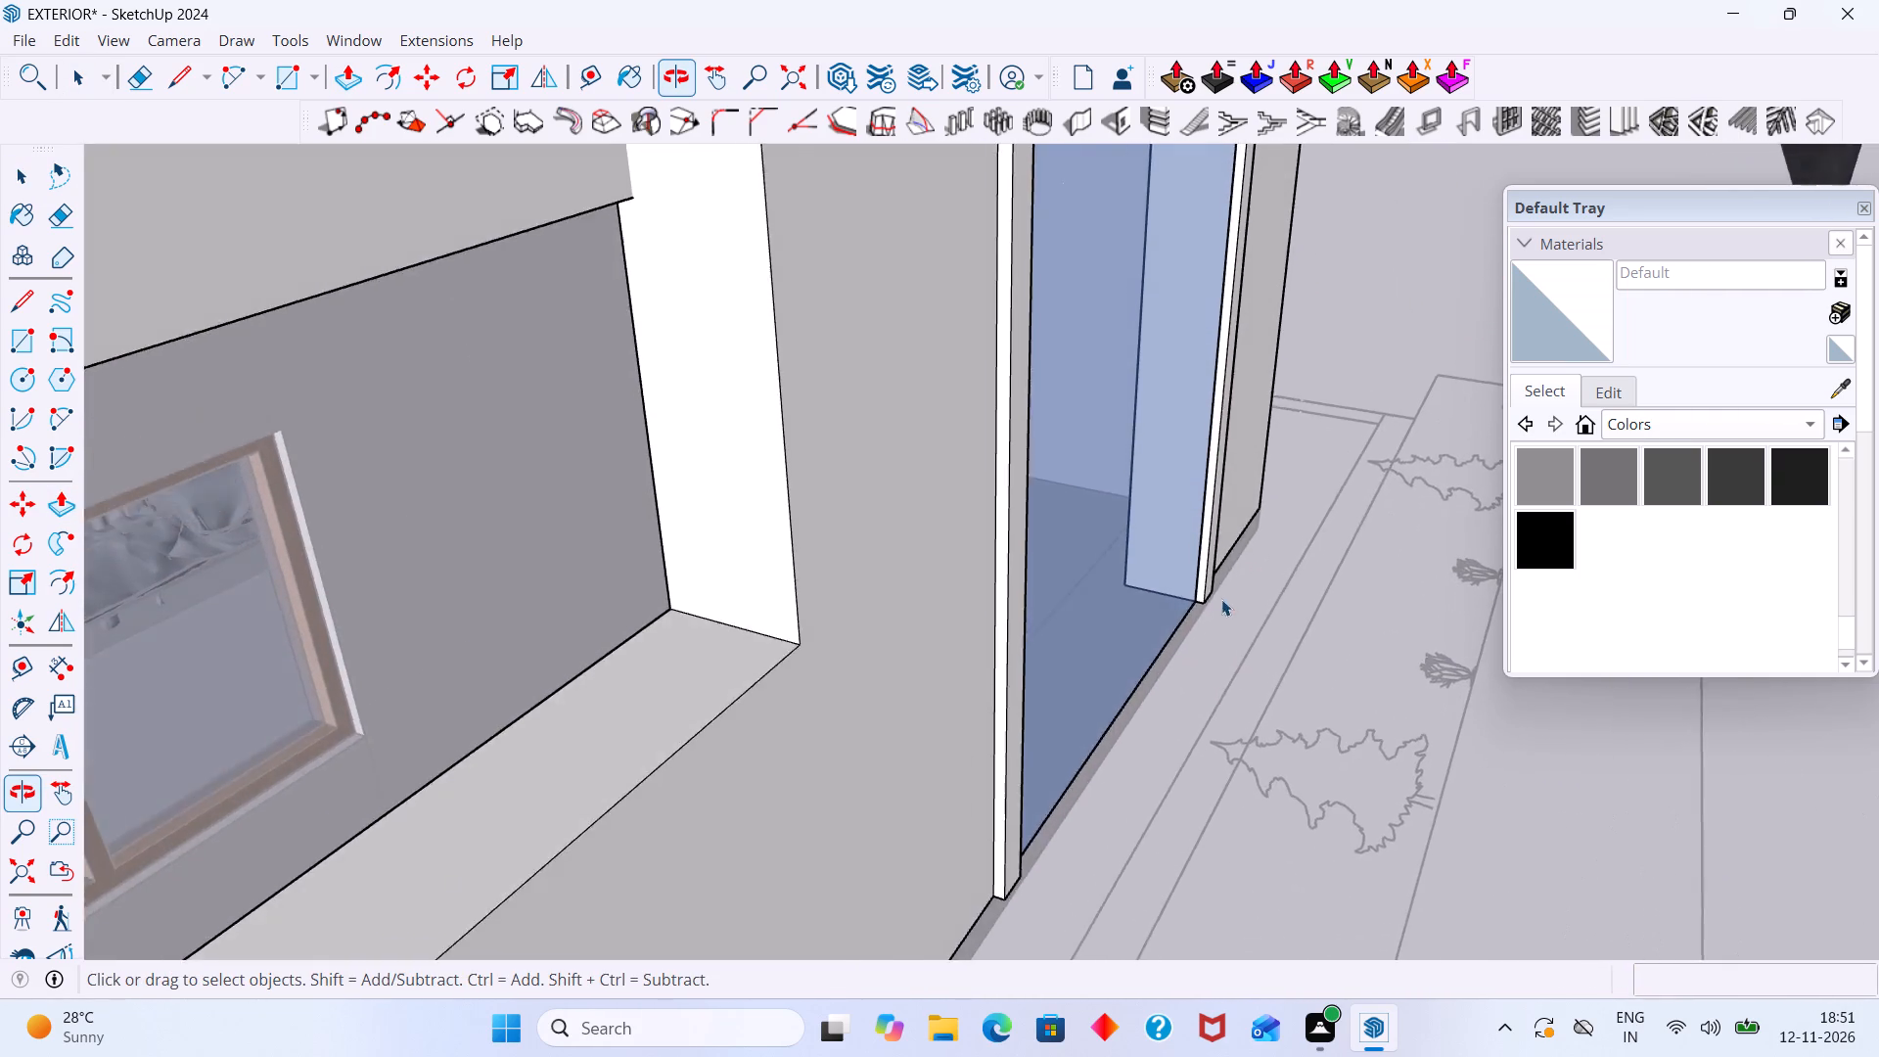
{"action": "scroll", "coordinate": [1218, 593], "scroll_direction": "up", "scroll_amount": 13}
{"action": "left_click", "coordinate": [1172, 546]}
{"action": "scroll", "coordinate": [1172, 545], "scroll_direction": "up", "scroll_amount": 3}
{"action": "double_click", "coordinate": [1172, 545]}
{"action": "left_click", "coordinate": [1174, 554]}
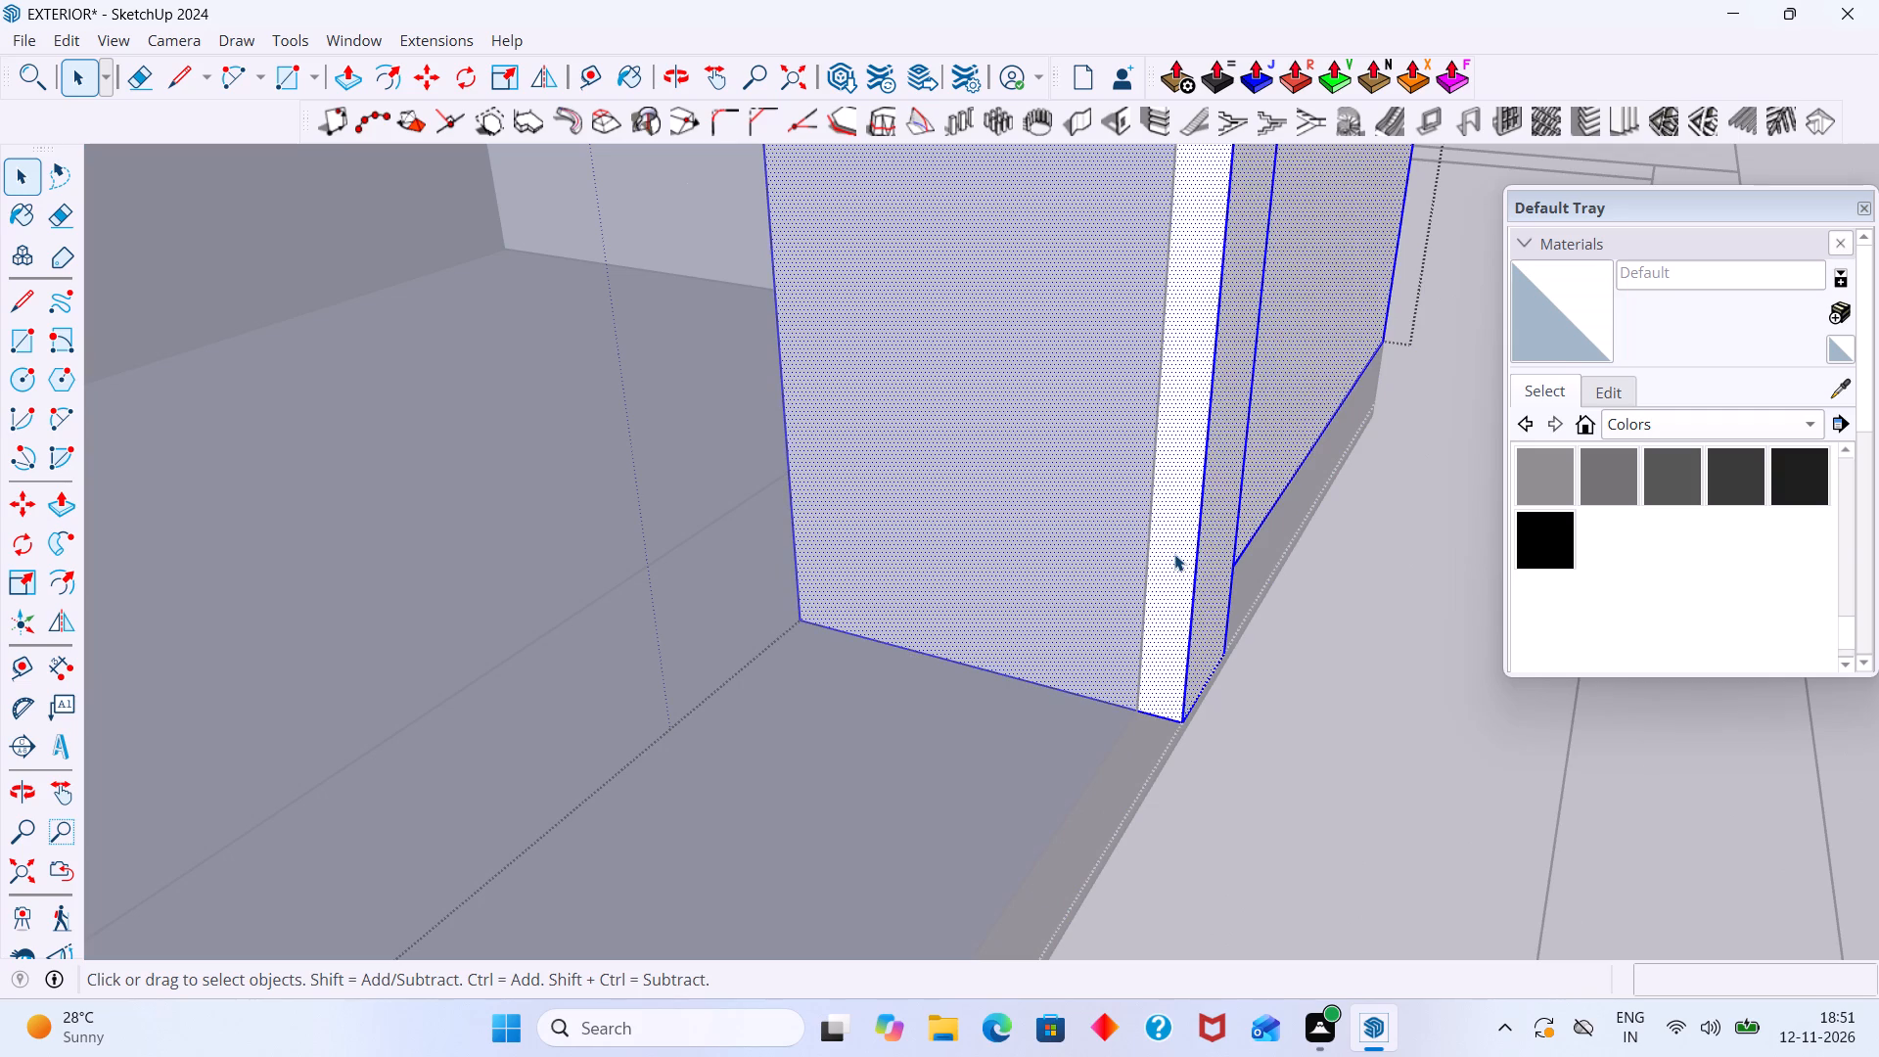
{"action": "left_click", "coordinate": [1183, 566]}
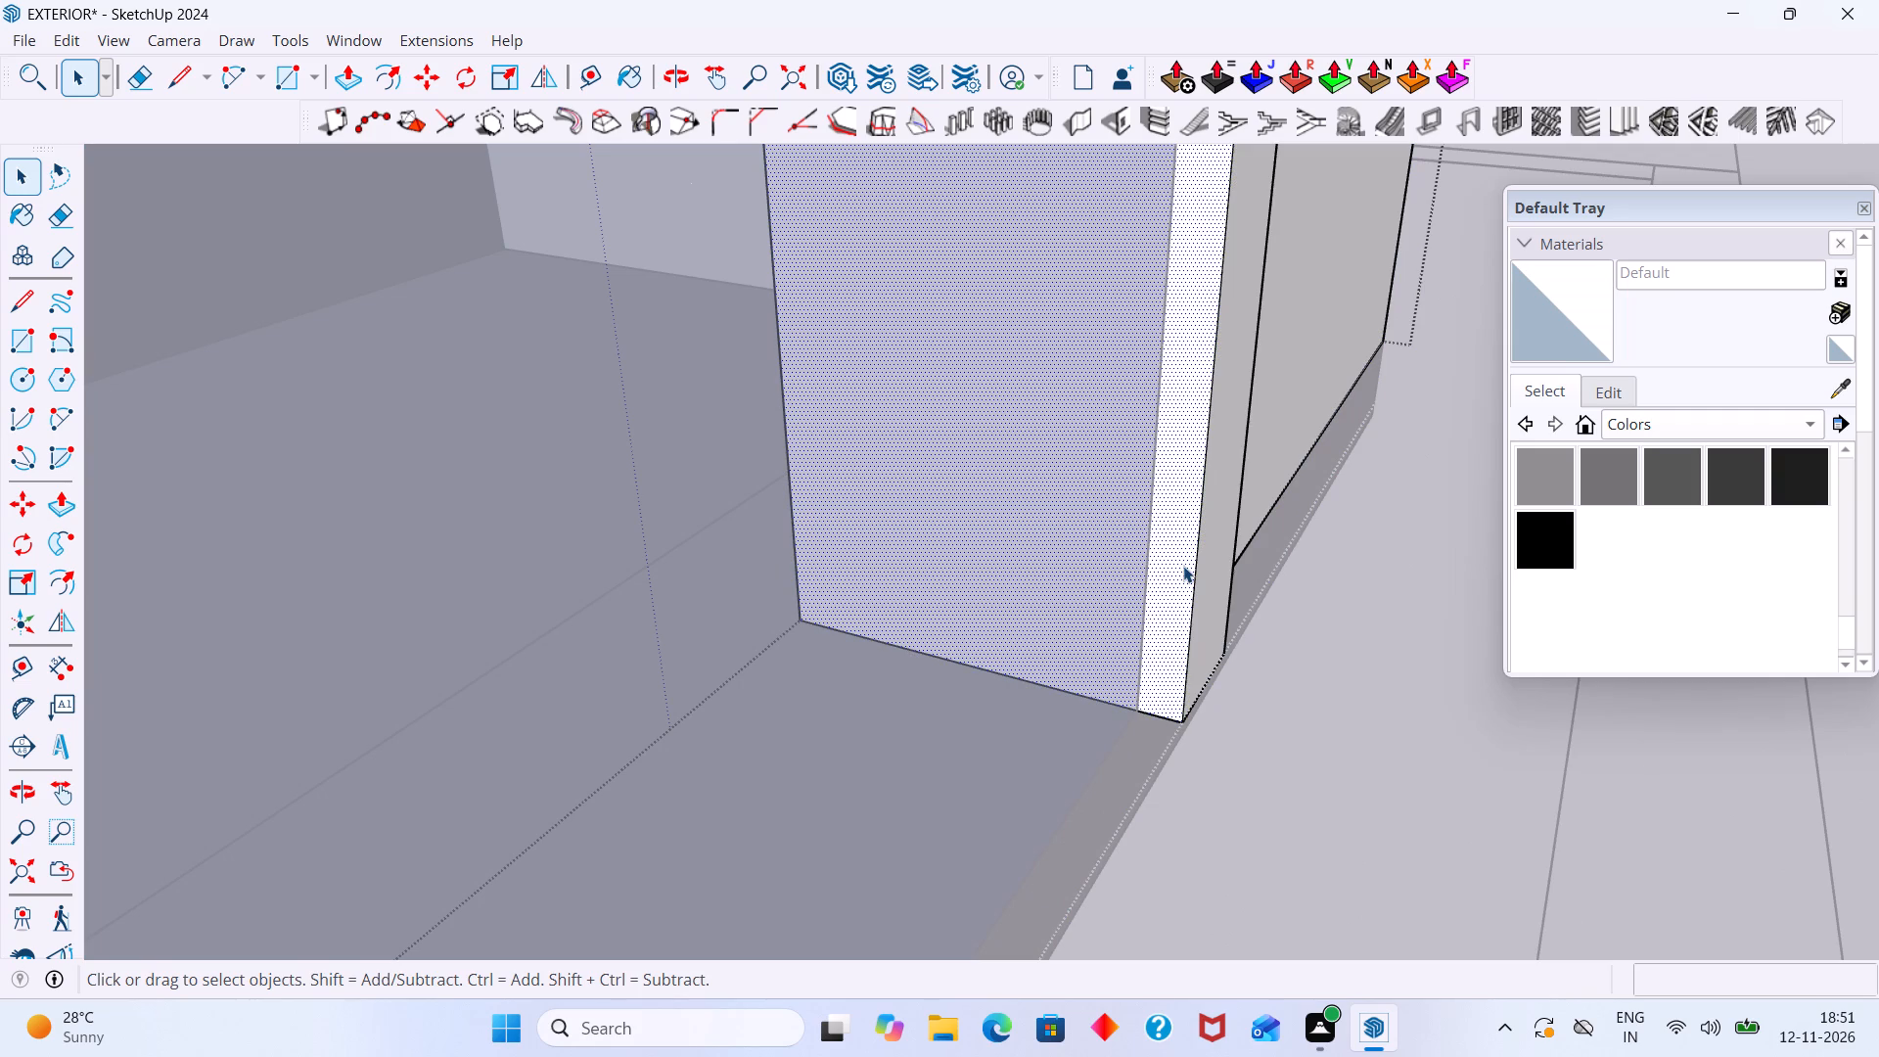
{"action": "key", "text": "r"}
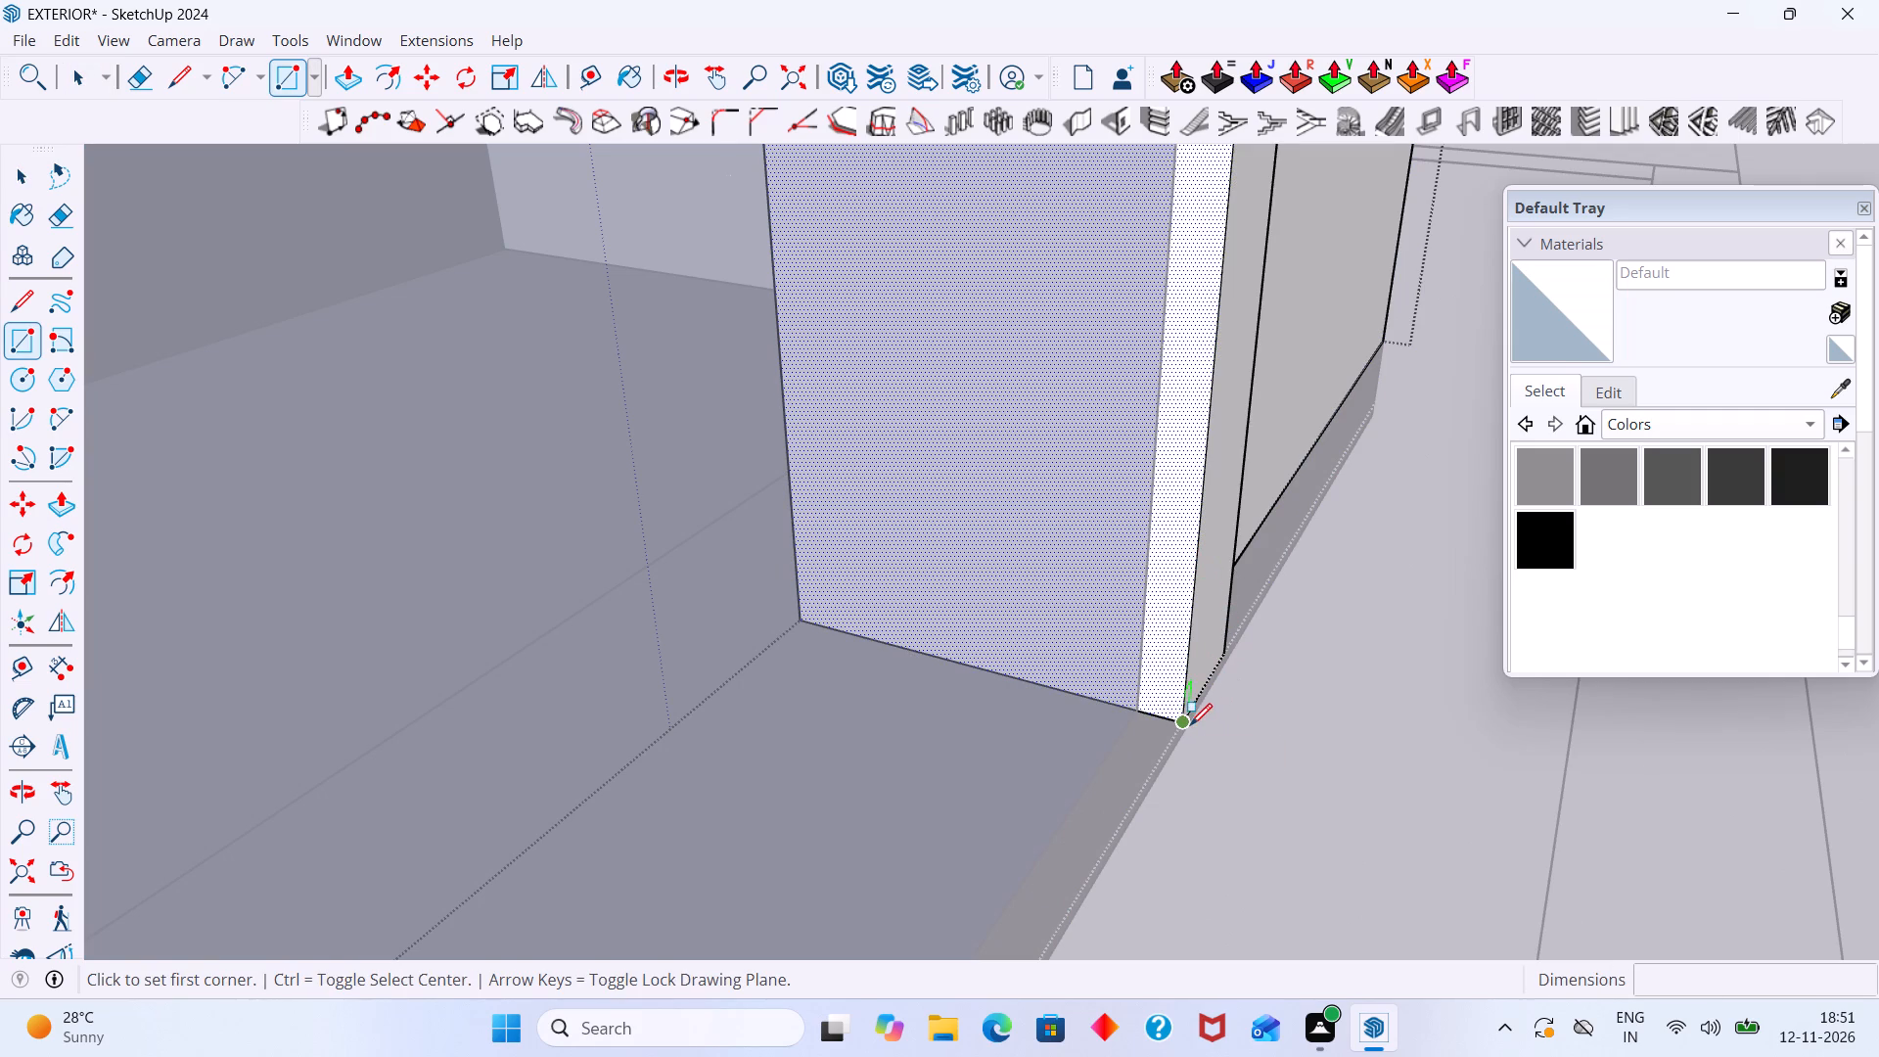
{"action": "left_click", "coordinate": [1190, 725]}
{"action": "scroll", "coordinate": [1163, 345], "scroll_direction": "down", "scroll_amount": 9}
{"action": "scroll", "coordinate": [1168, 327], "scroll_direction": "up", "scroll_amount": 1}
{"action": "scroll", "coordinate": [1168, 327], "scroll_direction": "down", "scroll_amount": 4}
{"action": "middle_click_drag", "start_coordinate": [1168, 325], "coordinate": [1102, 486], "text": "shift"}
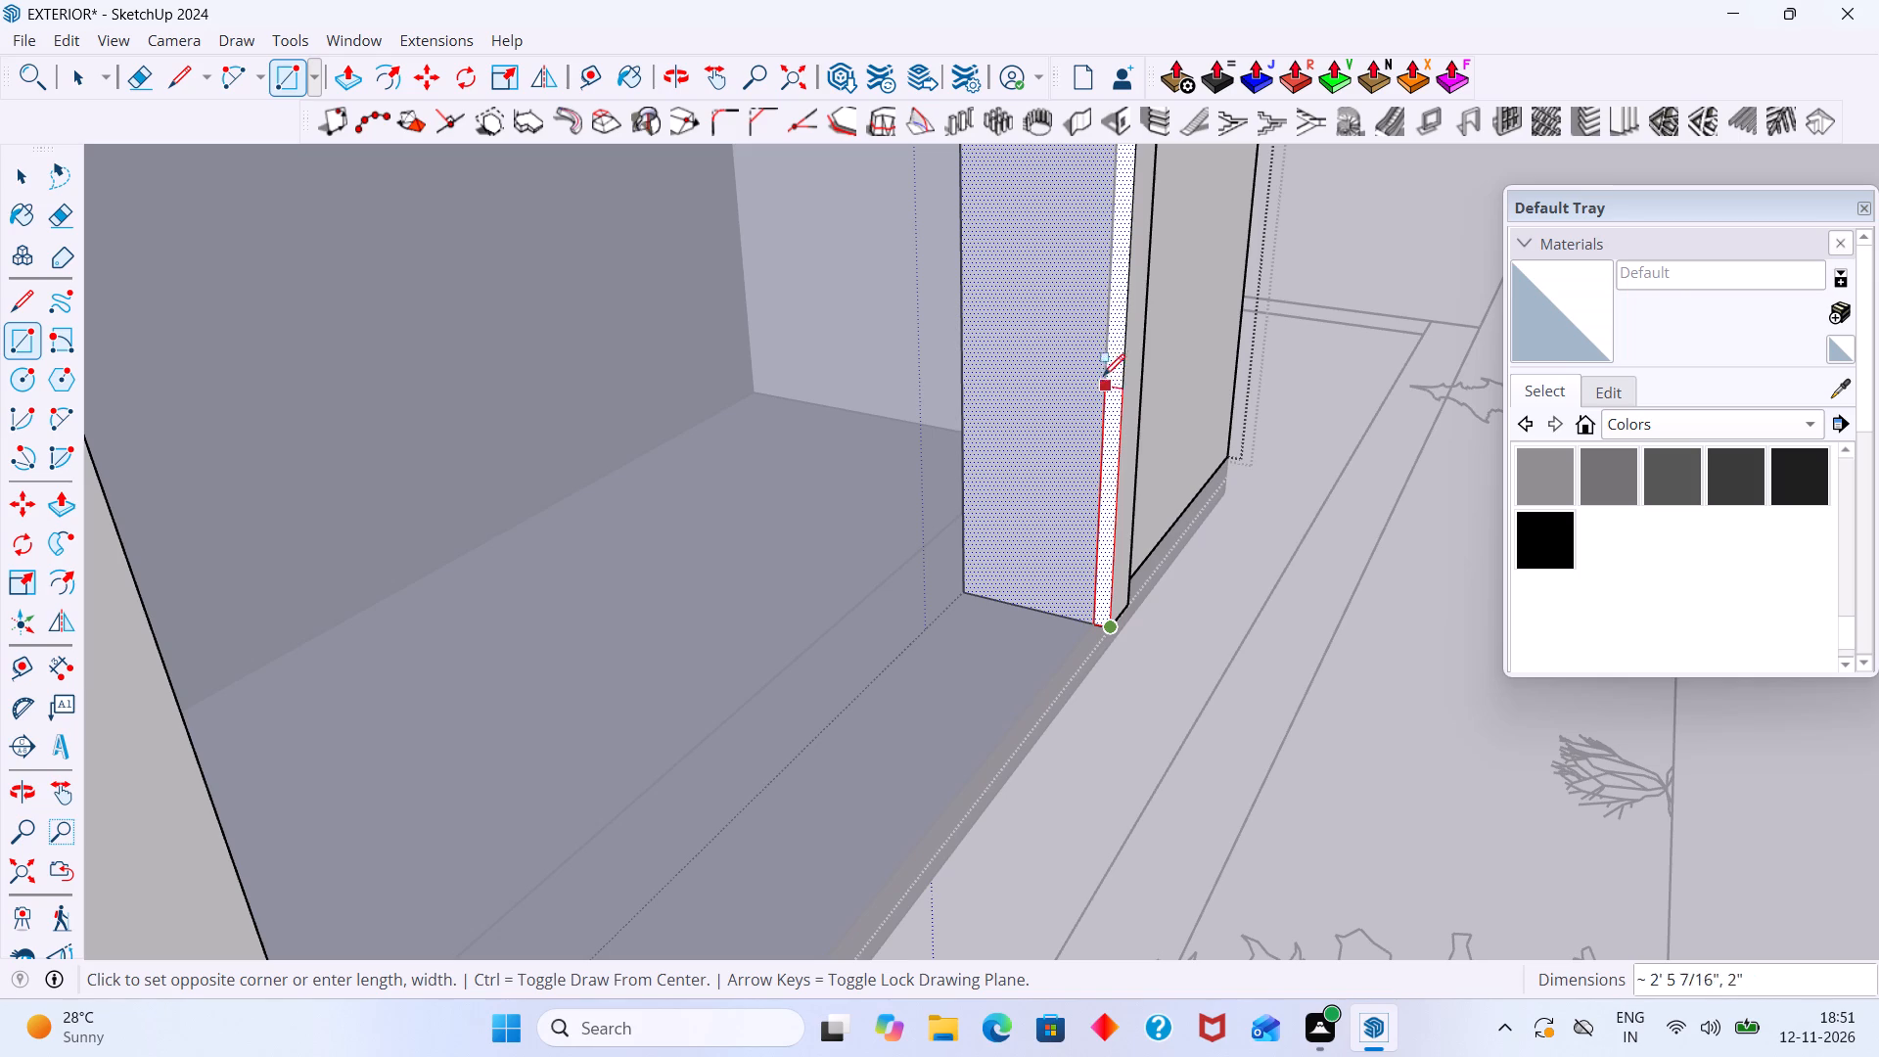
{"action": "left_click", "coordinate": [1110, 241]}
Extrude the small rectangle about 8' 4" across the opening to the opposite border leg, forming a bottom panel, and exit the group.
{"action": "key", "text": "space"}
{"action": "left_click", "coordinate": [1117, 290]}
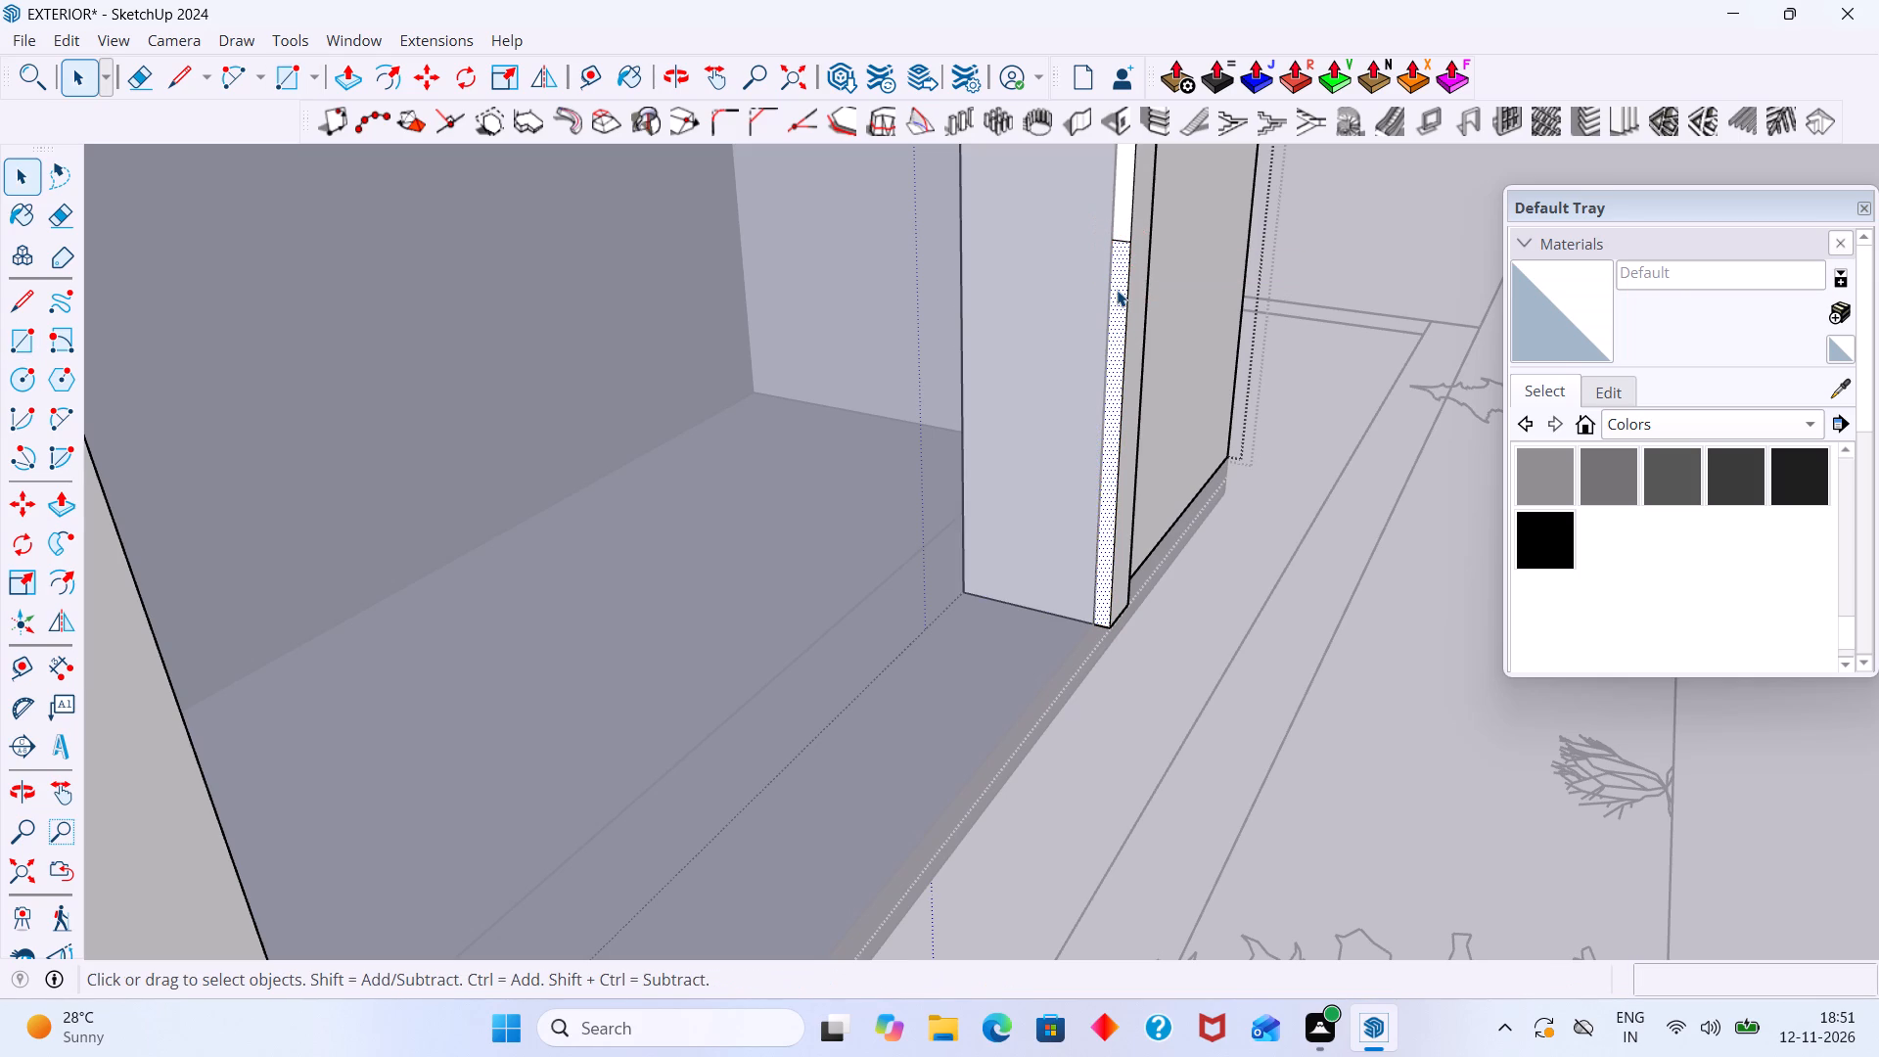
{"action": "key", "text": "p"}
{"action": "left_click", "coordinate": [1117, 290]}
{"action": "scroll", "coordinate": [929, 488], "scroll_direction": "down", "scroll_amount": 7}
{"action": "middle_click_drag", "start_coordinate": [860, 718], "coordinate": [674, 725]}
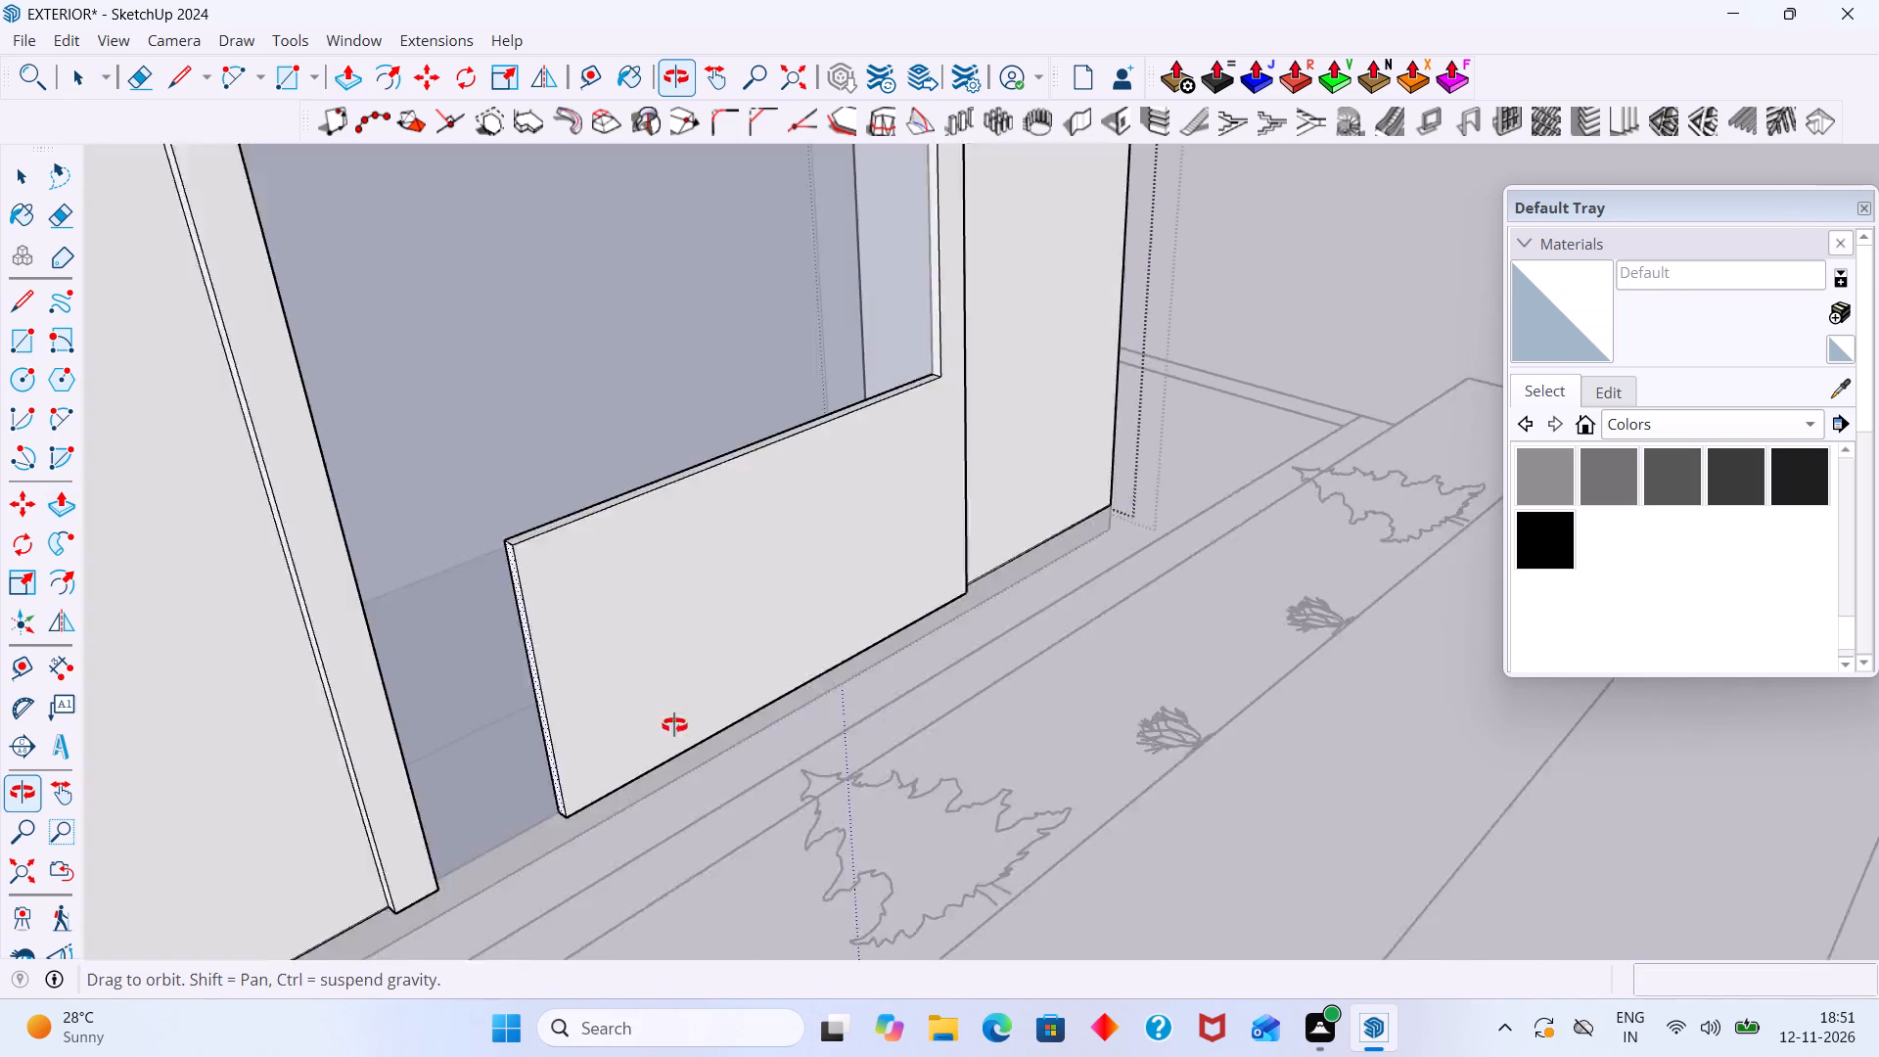
{"action": "middle_click_drag", "start_coordinate": [674, 725], "coordinate": [619, 727]}
{"action": "scroll", "coordinate": [581, 706], "scroll_direction": "down", "scroll_amount": 5}
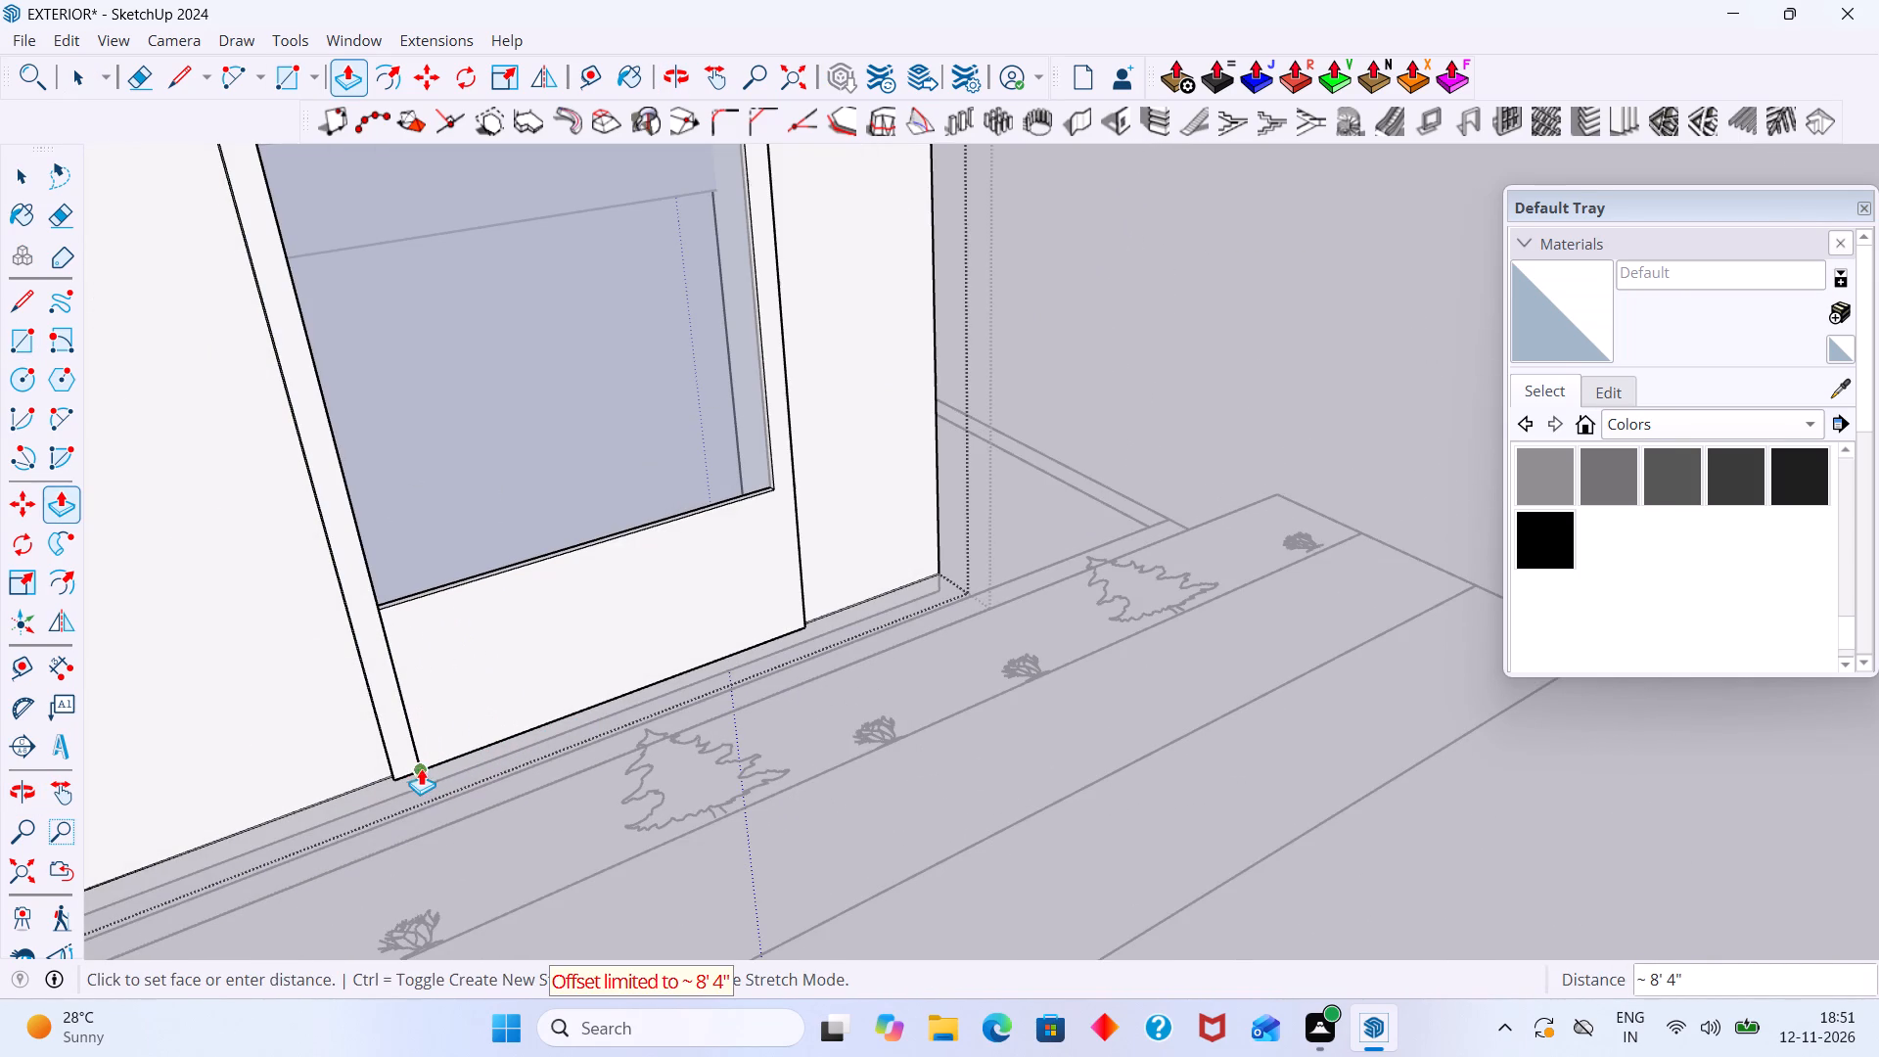
{"action": "left_click", "coordinate": [418, 769]}
{"action": "key", "text": "space"}
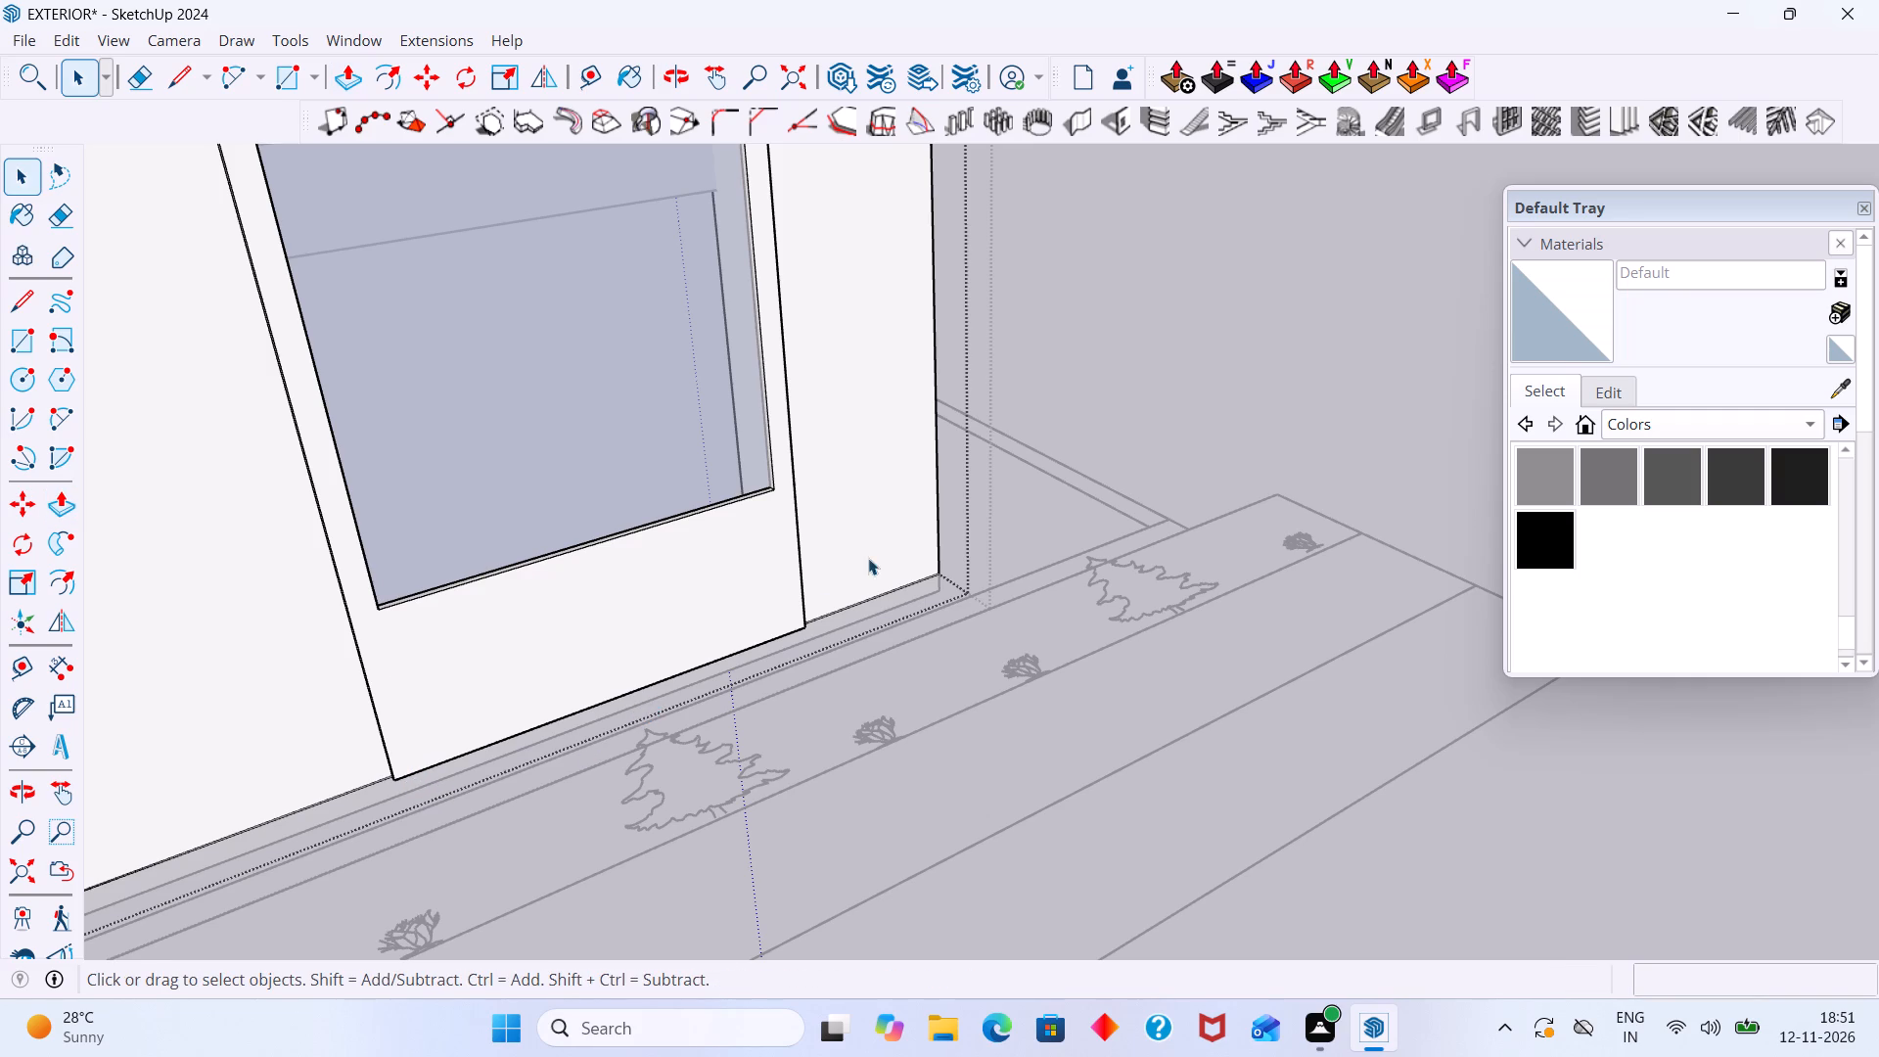
{"action": "left_click", "coordinate": [1330, 285]}
Examine the arched tower with its bottom panel against the facade reference image.
{"action": "scroll", "coordinate": [1075, 406], "scroll_direction": "down", "scroll_amount": 15}
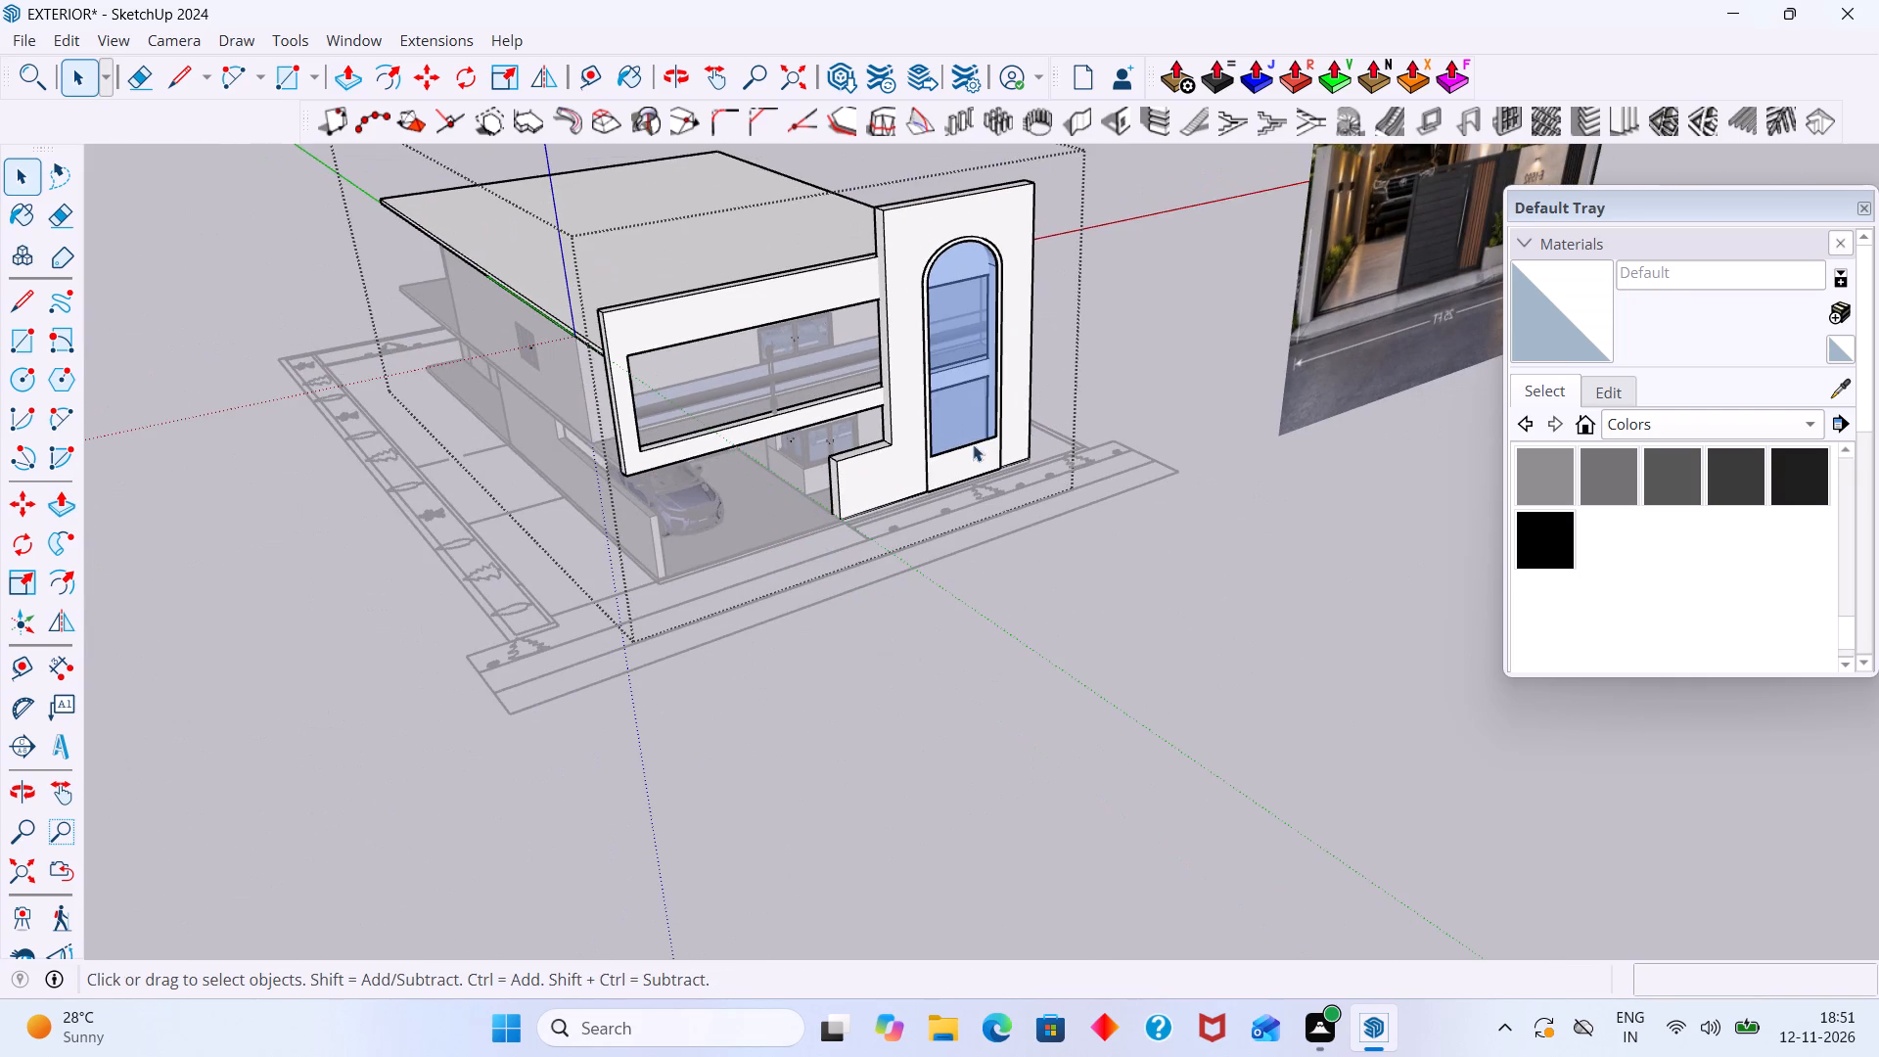
{"action": "middle_click_drag", "start_coordinate": [1012, 453], "coordinate": [981, 375]}
{"action": "scroll", "coordinate": [980, 376], "scroll_direction": "down", "scroll_amount": 8}
{"action": "scroll", "coordinate": [1301, 291], "scroll_direction": "up", "scroll_amount": 2}
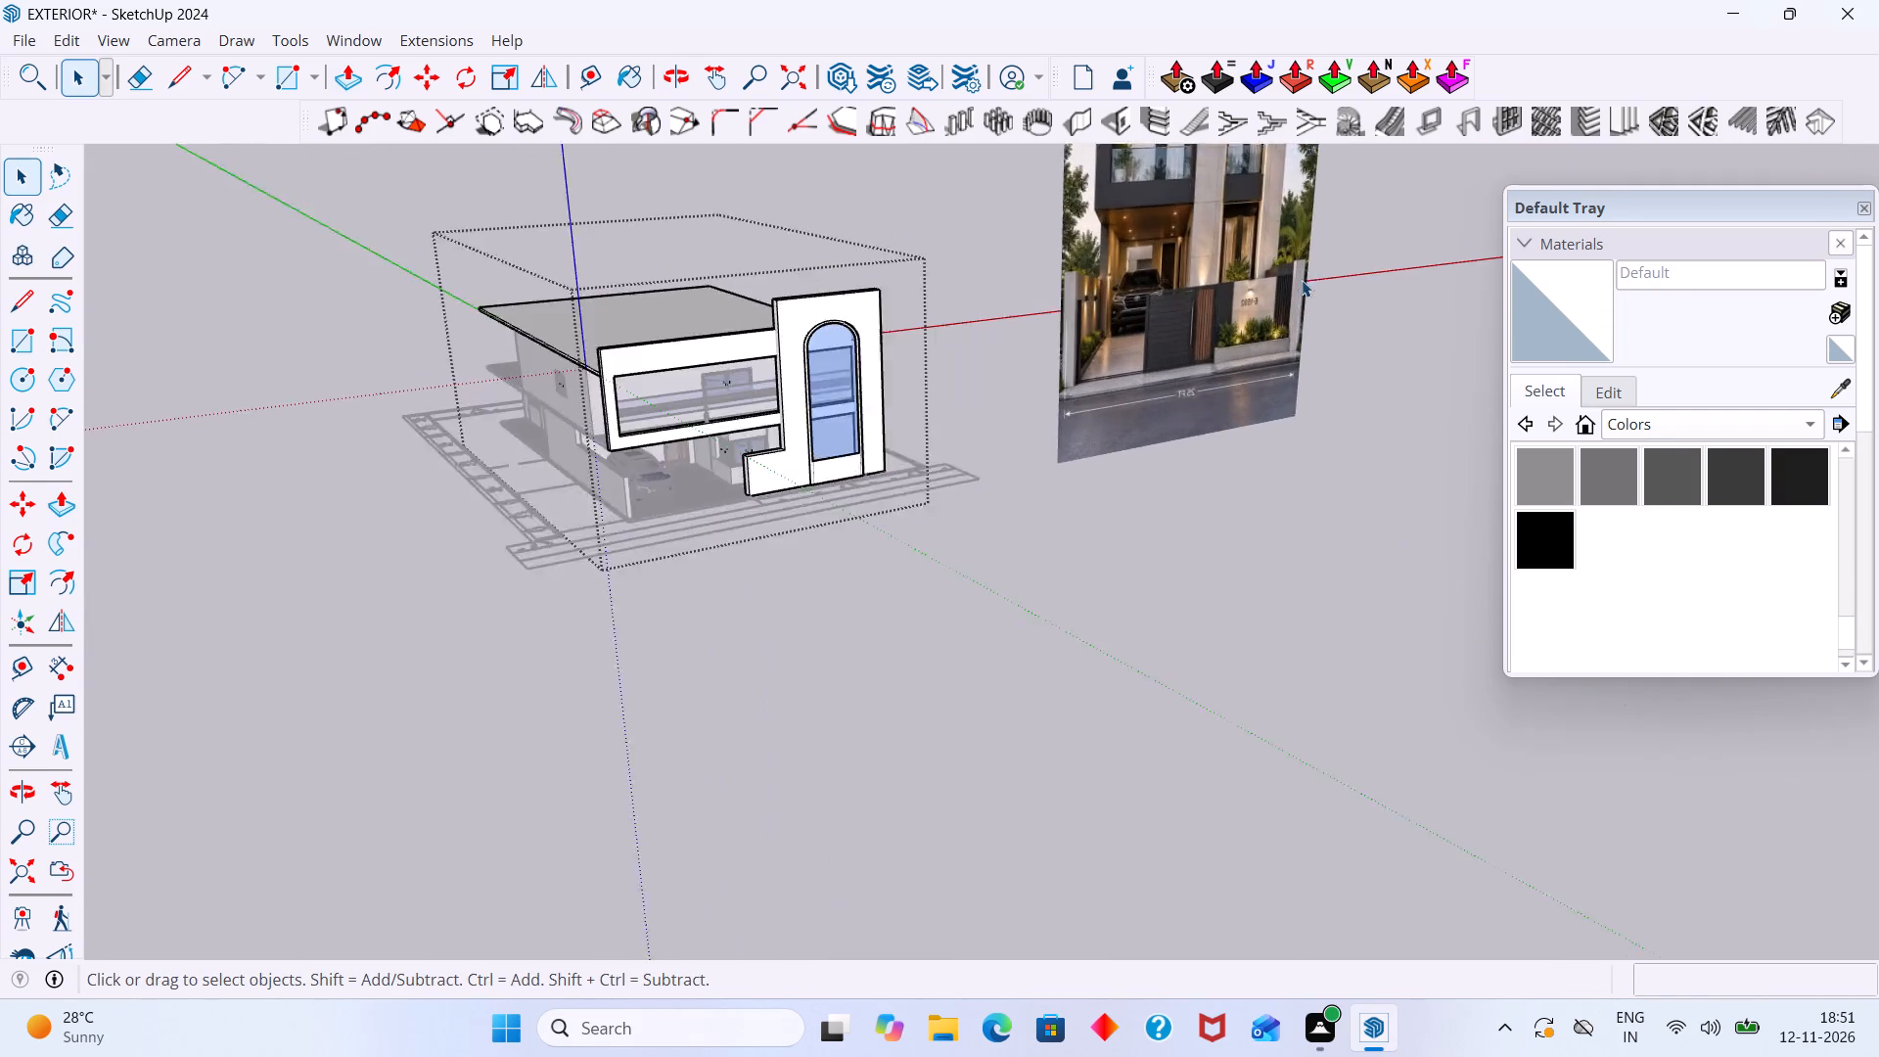
{"action": "scroll", "coordinate": [1302, 280], "scroll_direction": "up", "scroll_amount": 11}
{"action": "scroll", "coordinate": [1147, 343], "scroll_direction": "down", "scroll_amount": 6}
{"action": "middle_click_drag", "start_coordinate": [596, 714], "coordinate": [605, 792]}
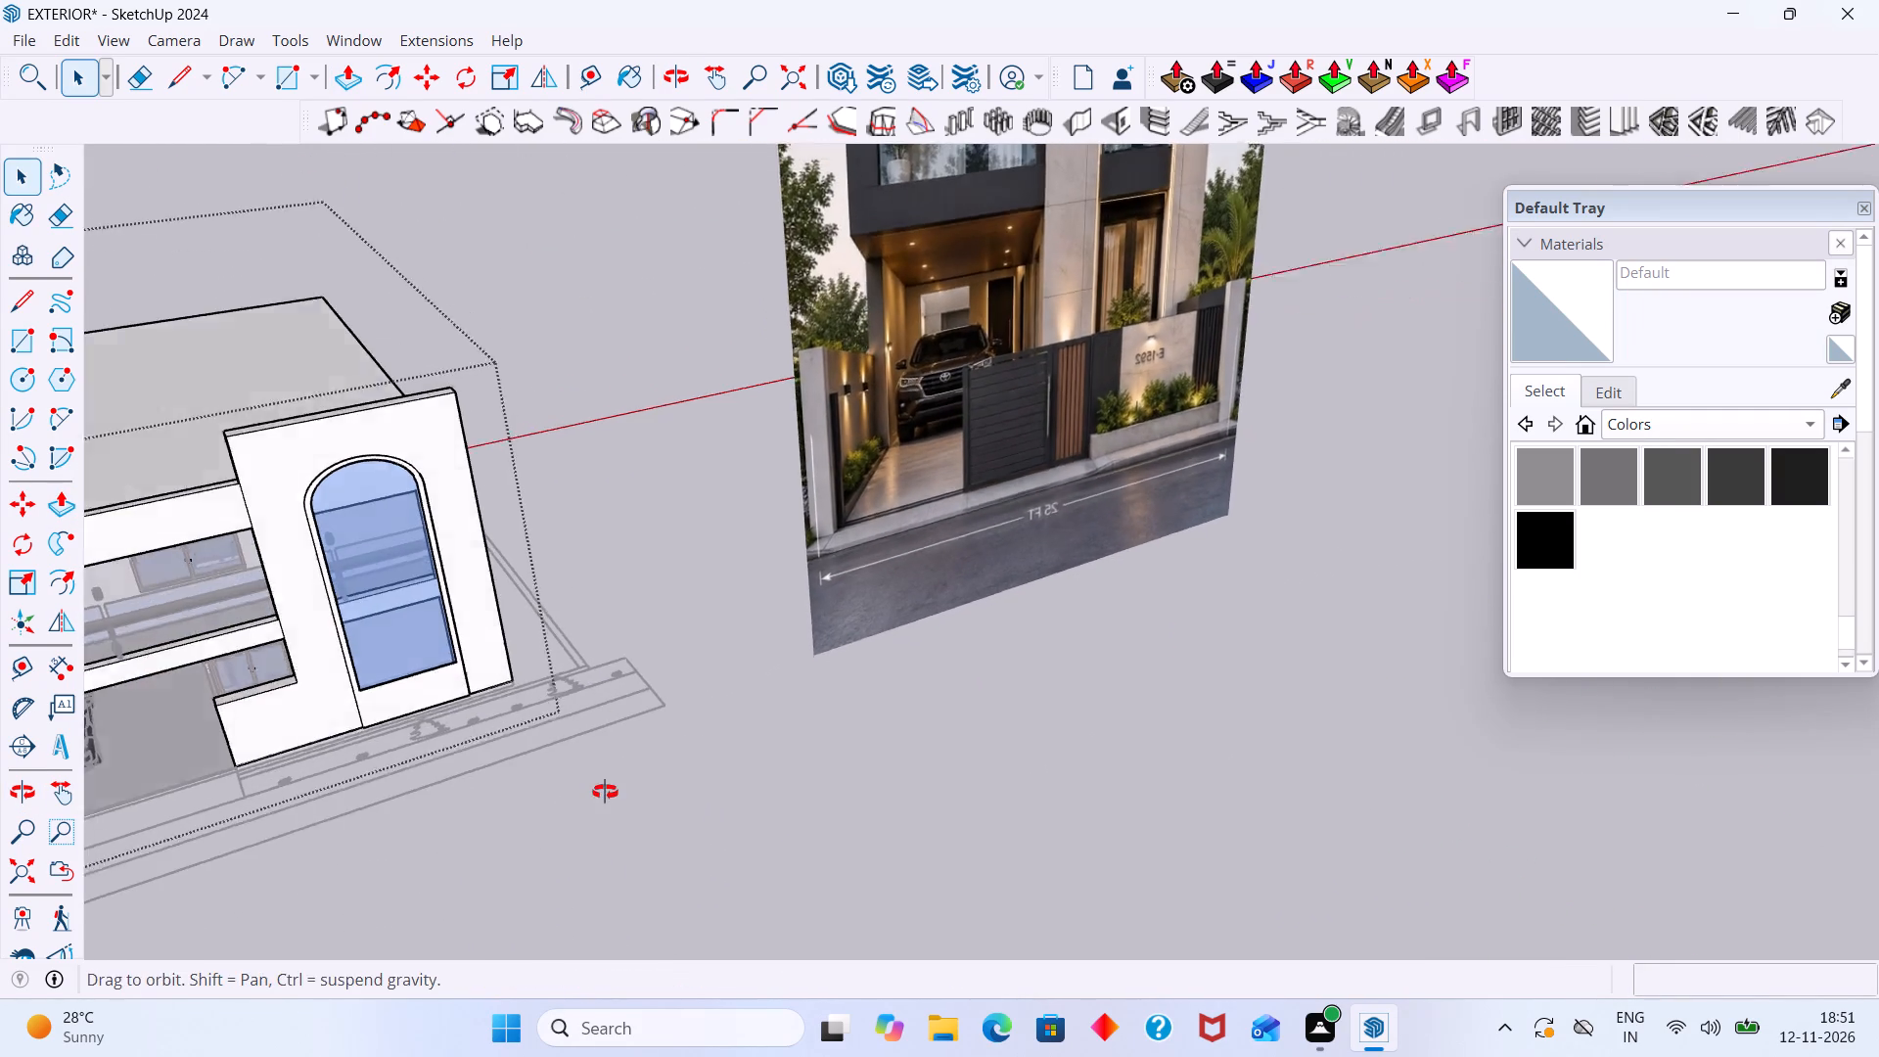
{"action": "middle_click_drag", "start_coordinate": [605, 792], "coordinate": [594, 788]}
Reopen the border group, raise the bottom panel's top face about 2' 6" to the low side wall's height, and exit the group.
{"action": "scroll", "coordinate": [463, 739], "scroll_direction": "up", "scroll_amount": 18}
{"action": "middle_click_drag", "start_coordinate": [513, 639], "coordinate": [540, 710]}
{"action": "scroll", "coordinate": [539, 706], "scroll_direction": "up", "scroll_amount": 9}
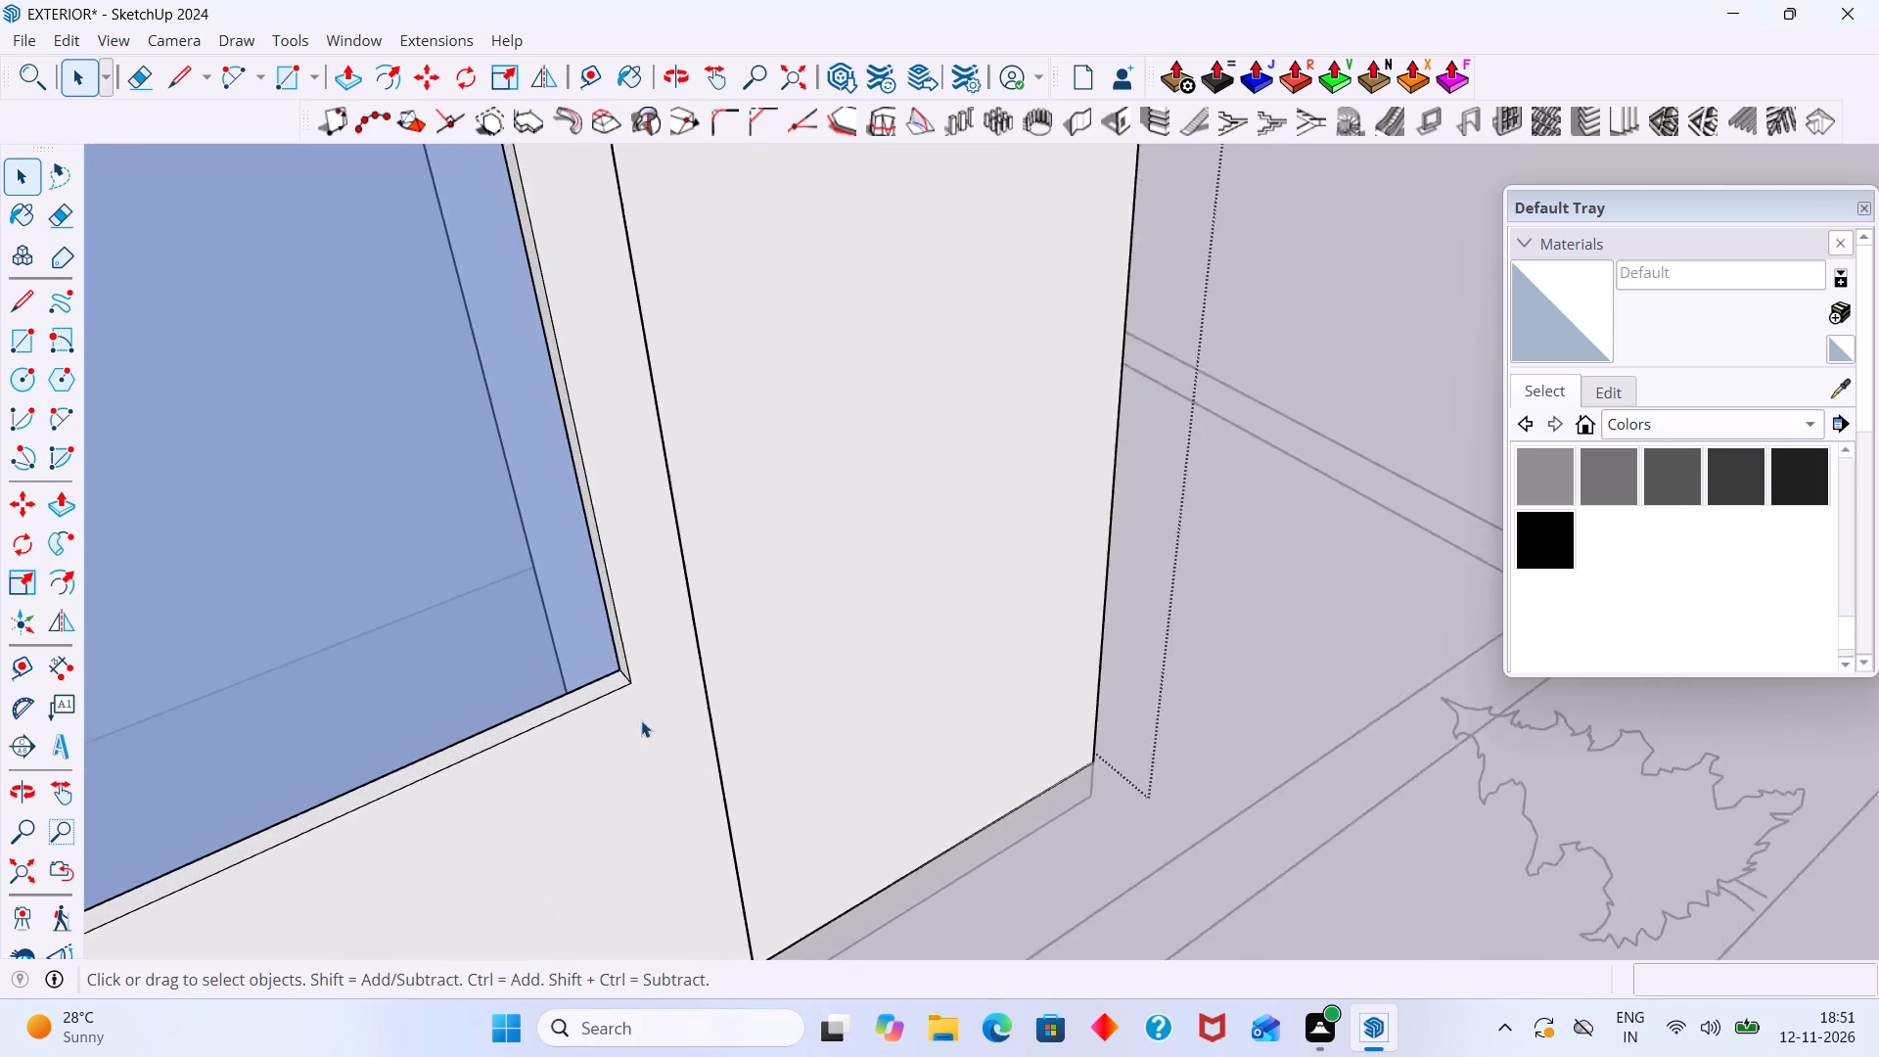
{"action": "scroll", "coordinate": [641, 720], "scroll_direction": "up", "scroll_amount": 9}
{"action": "left_click", "coordinate": [586, 679]}
{"action": "scroll", "coordinate": [582, 674], "scroll_direction": "up", "scroll_amount": 2}
{"action": "double_click", "coordinate": [577, 672]}
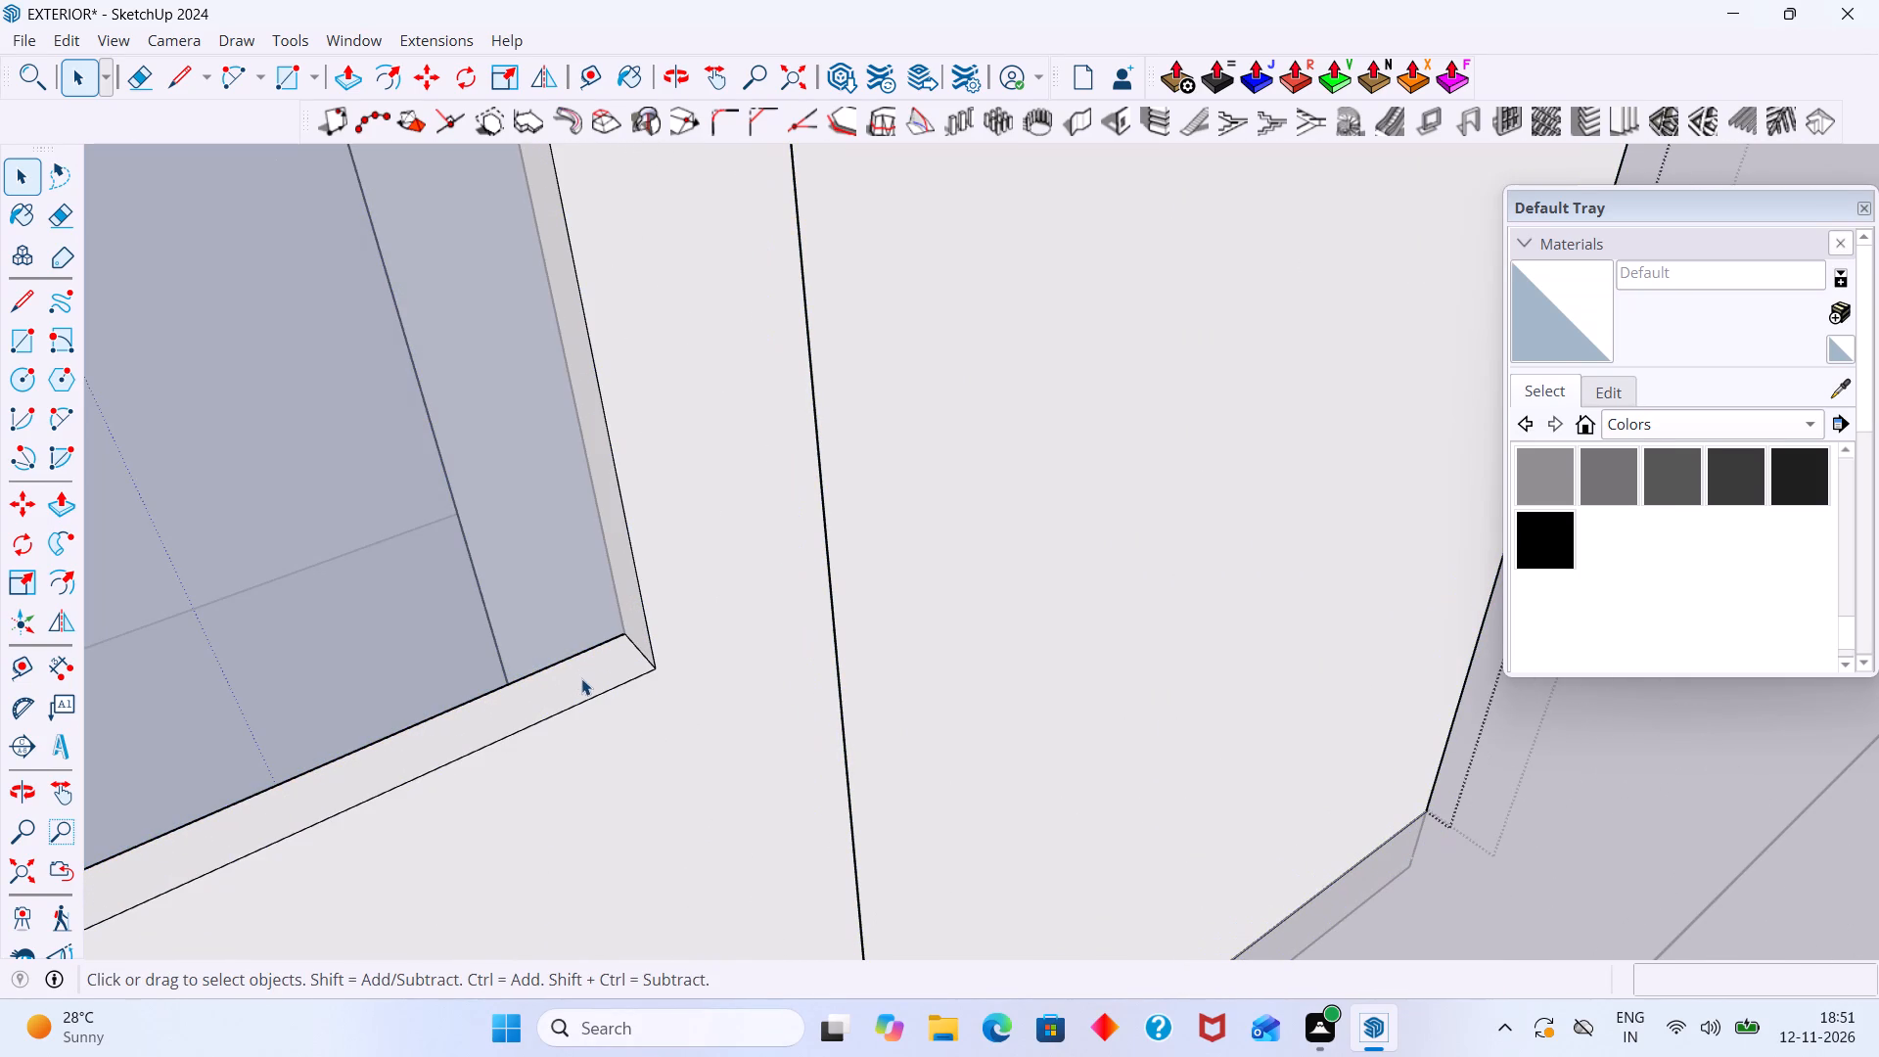
{"action": "left_click", "coordinate": [581, 678]}
{"action": "key", "text": "p"}
{"action": "left_click", "coordinate": [580, 680]}
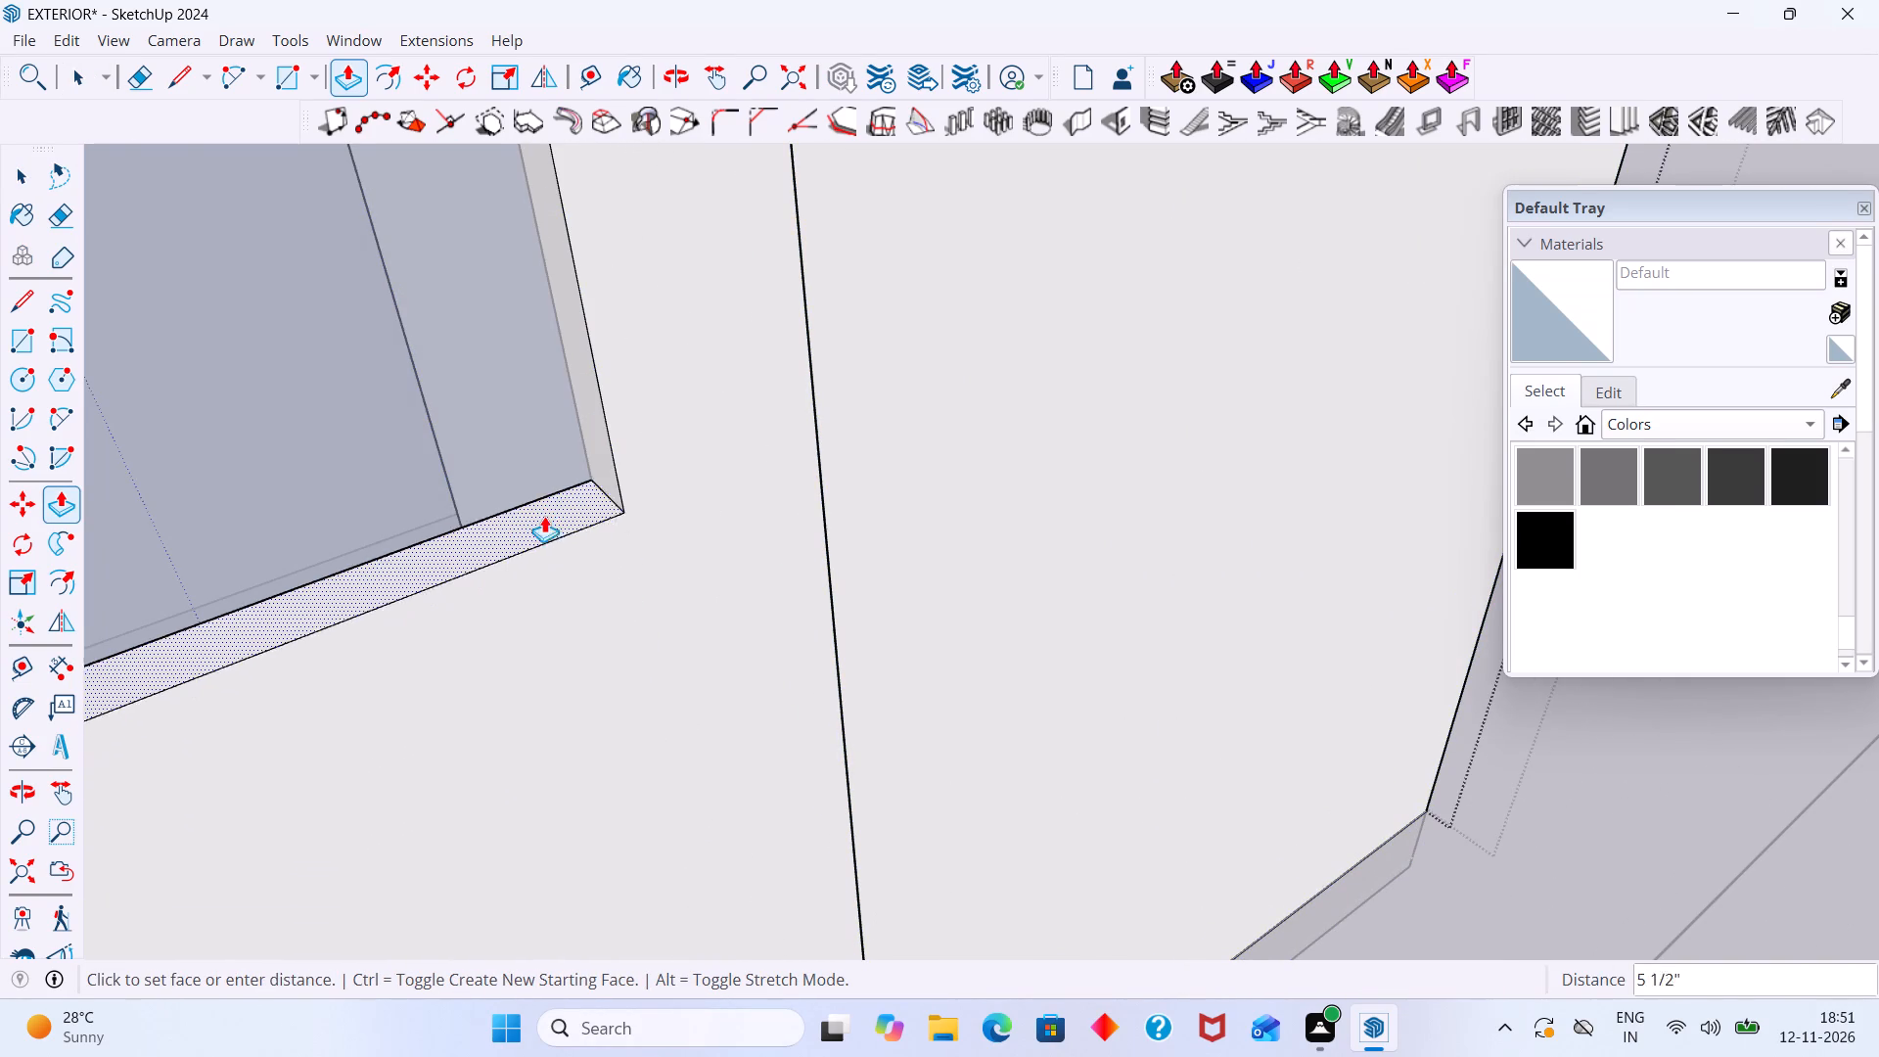
{"action": "scroll", "coordinate": [544, 516], "scroll_direction": "down", "scroll_amount": 18}
{"action": "scroll", "coordinate": [560, 493], "scroll_direction": "down", "scroll_amount": 11}
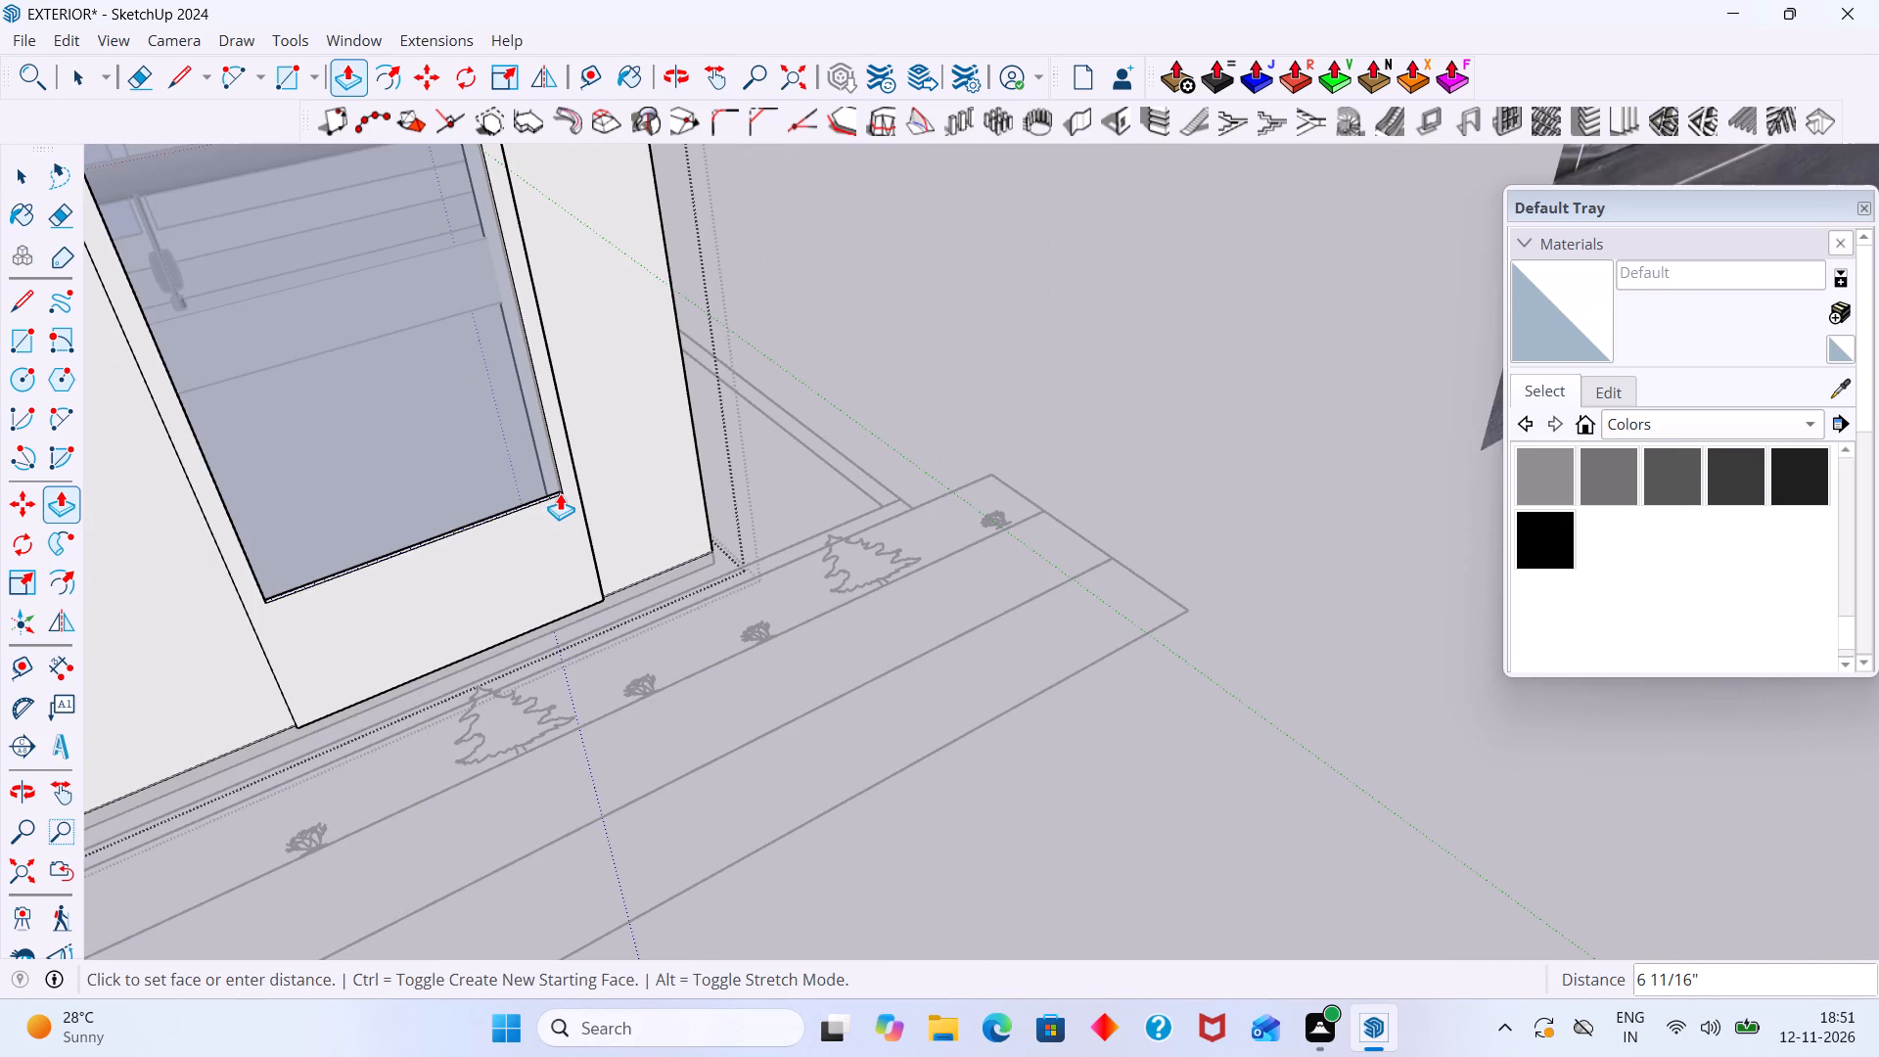
{"action": "middle_click_drag", "start_coordinate": [565, 493], "coordinate": [806, 635], "text": "shift"}
{"action": "scroll", "coordinate": [772, 529], "scroll_direction": "down", "scroll_amount": 15}
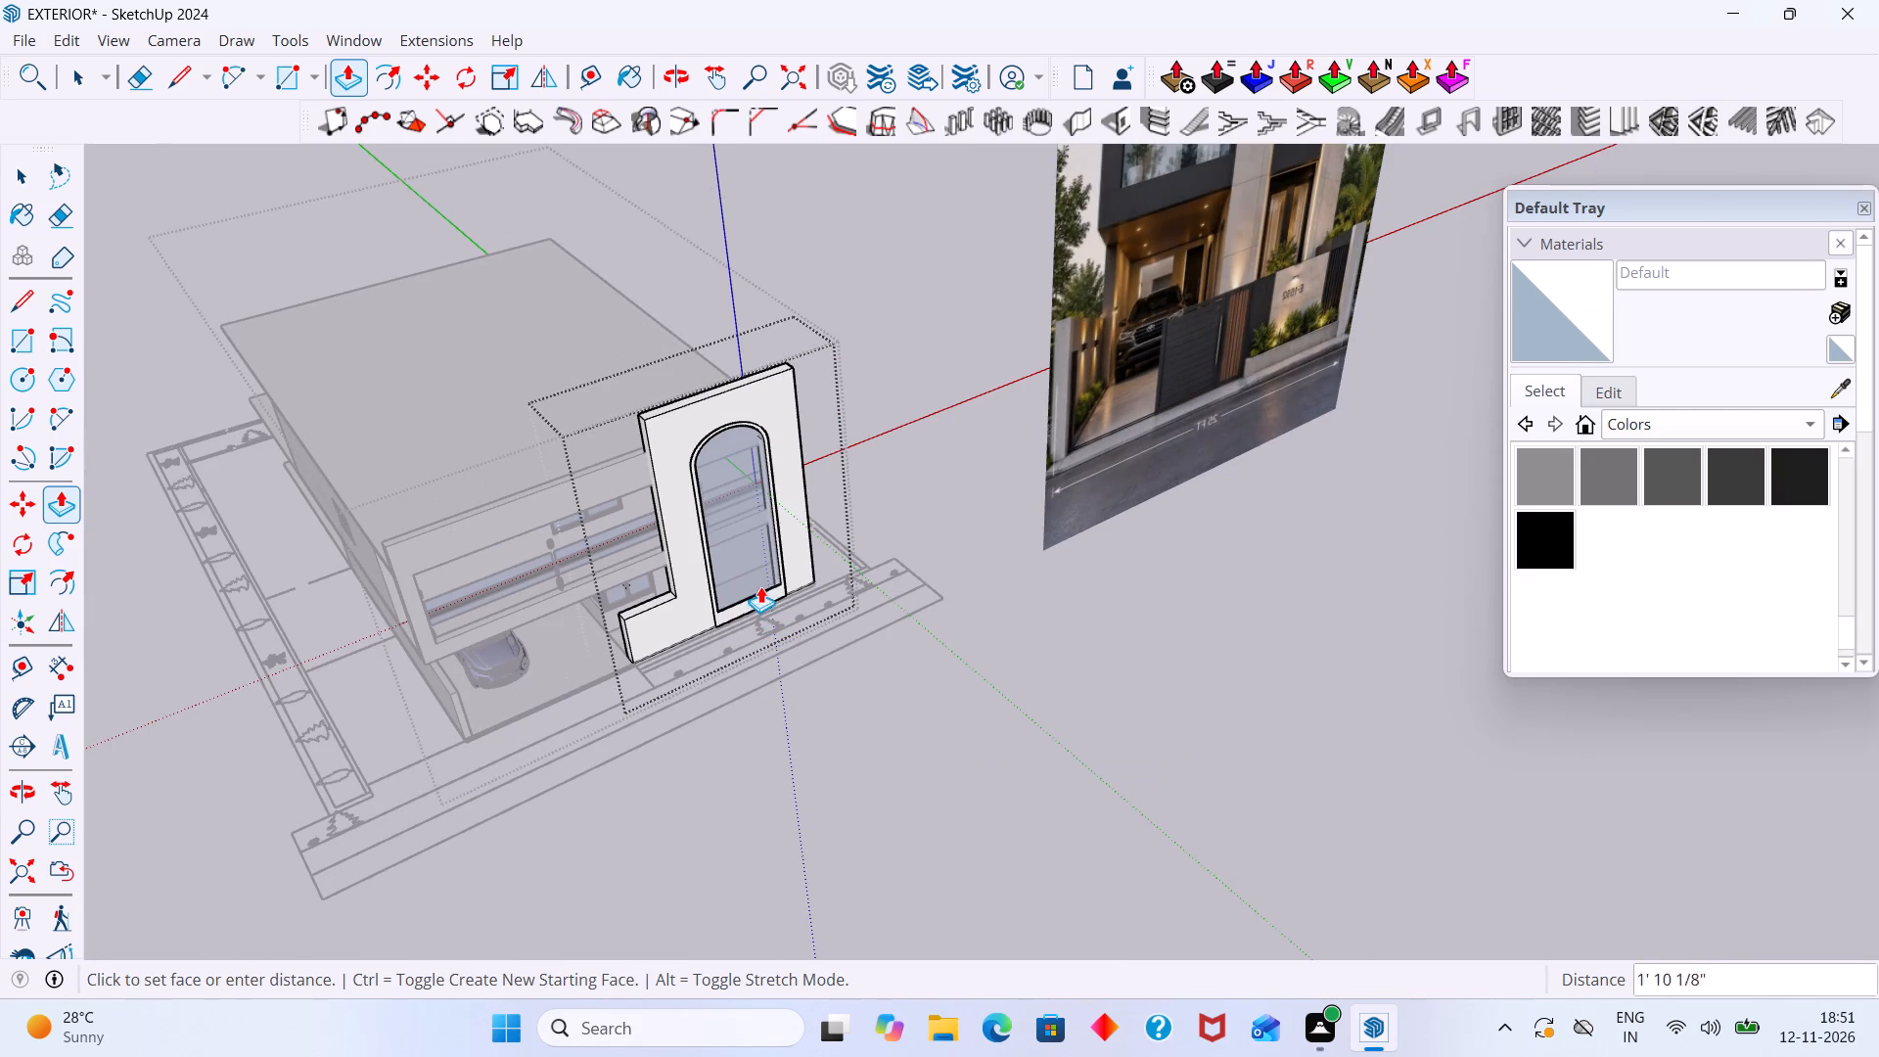
{"action": "left_click", "coordinate": [670, 593]}
{"action": "key", "text": "space"}
{"action": "left_click", "coordinate": [1046, 588]}
Examine the house front and arched tower from several angles against the facade reference image.
{"action": "scroll", "coordinate": [896, 596], "scroll_direction": "down", "scroll_amount": 4}
{"action": "middle_click_drag", "start_coordinate": [849, 606], "coordinate": [790, 590]}
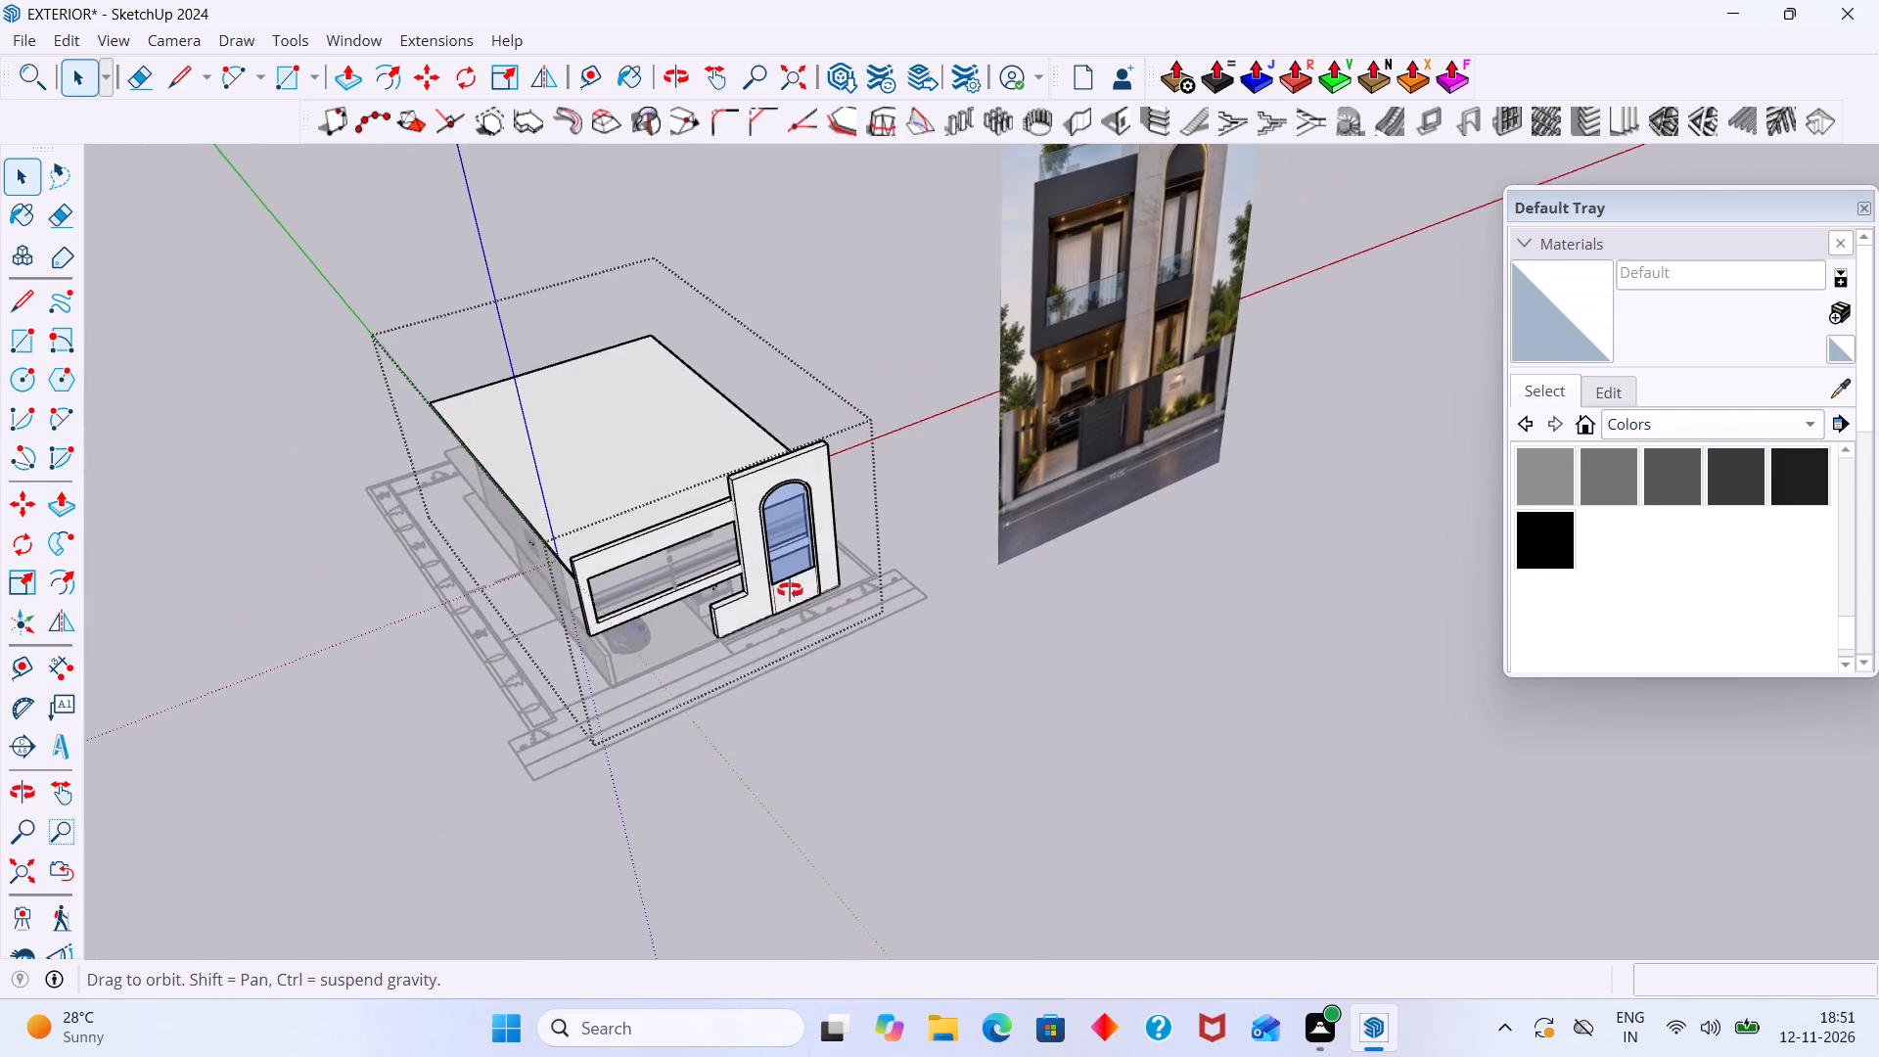
{"action": "middle_click_drag", "start_coordinate": [790, 590], "coordinate": [719, 567]}
{"action": "scroll", "coordinate": [806, 529], "scroll_direction": "up", "scroll_amount": 5}
{"action": "scroll", "coordinate": [803, 524], "scroll_direction": "down", "scroll_amount": 3}
{"action": "scroll", "coordinate": [650, 542], "scroll_direction": "down", "scroll_amount": 2}
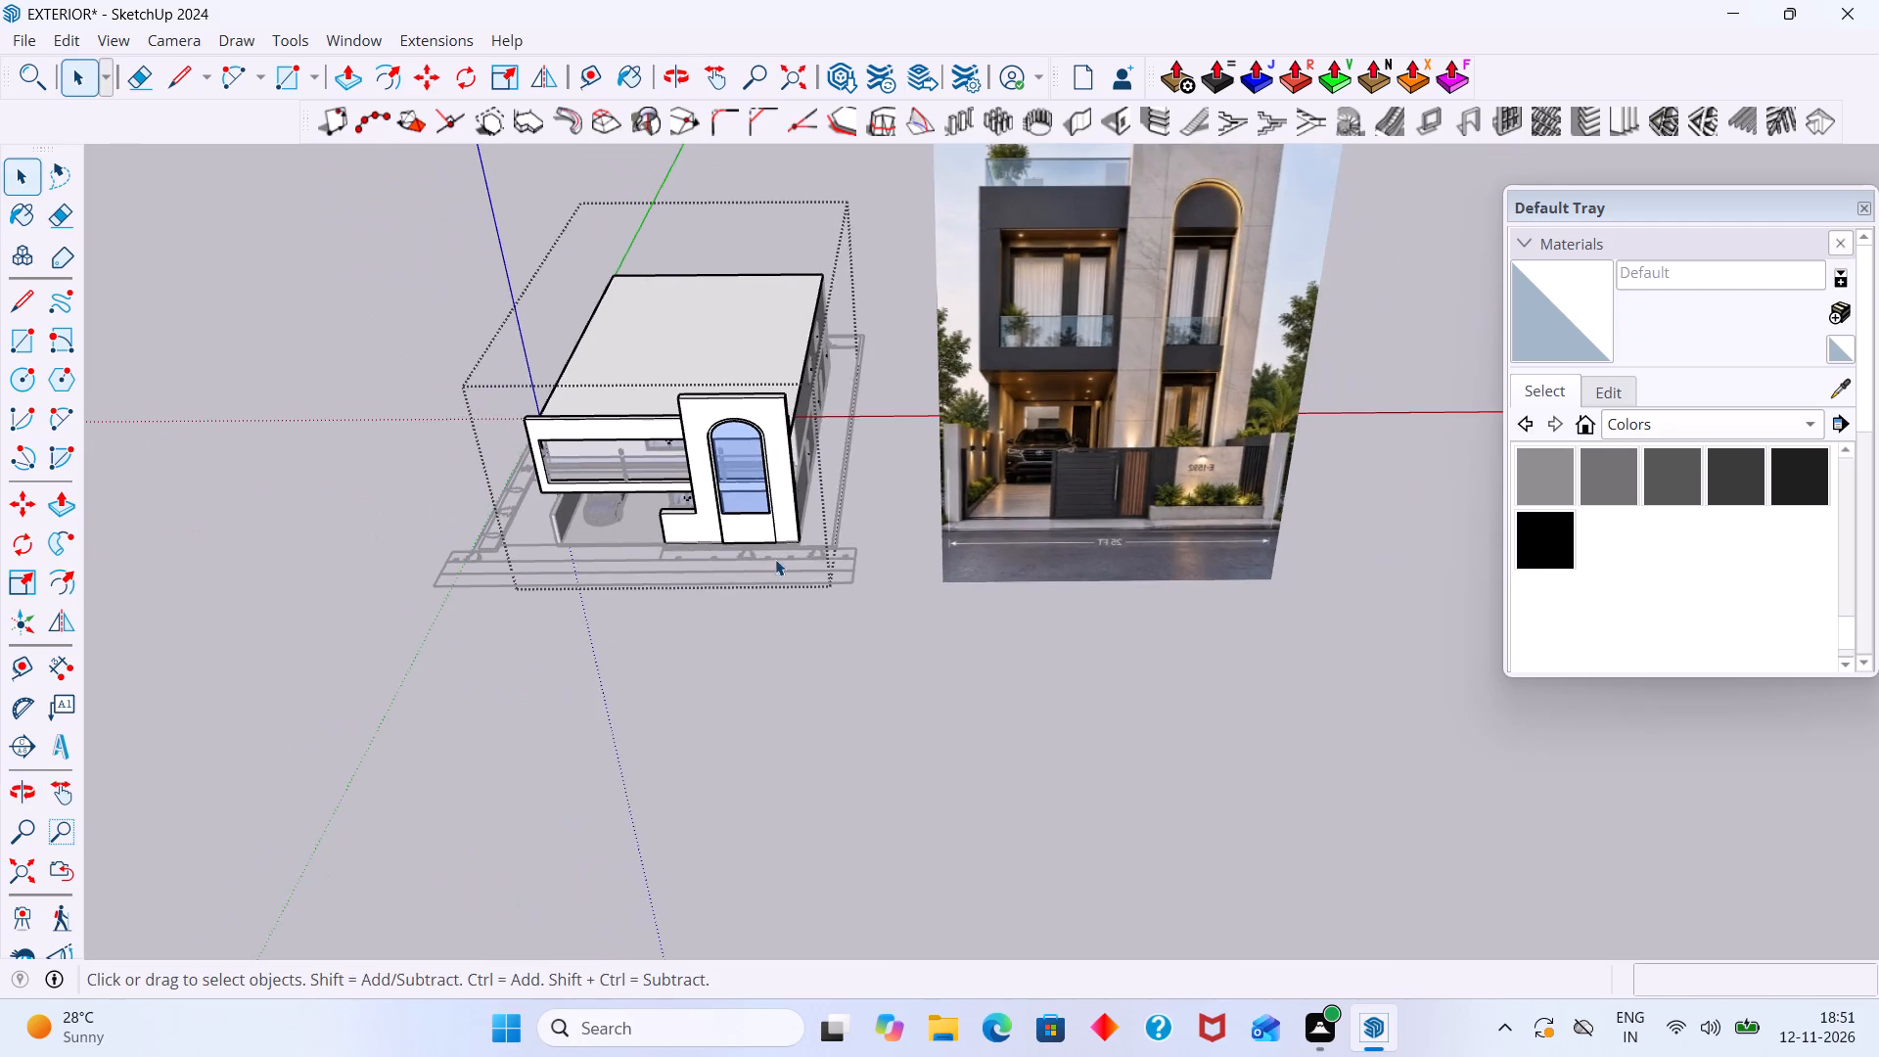
{"action": "middle_click_drag", "start_coordinate": [775, 559], "coordinate": [841, 527]}
{"action": "scroll", "coordinate": [780, 520], "scroll_direction": "up", "scroll_amount": 1}
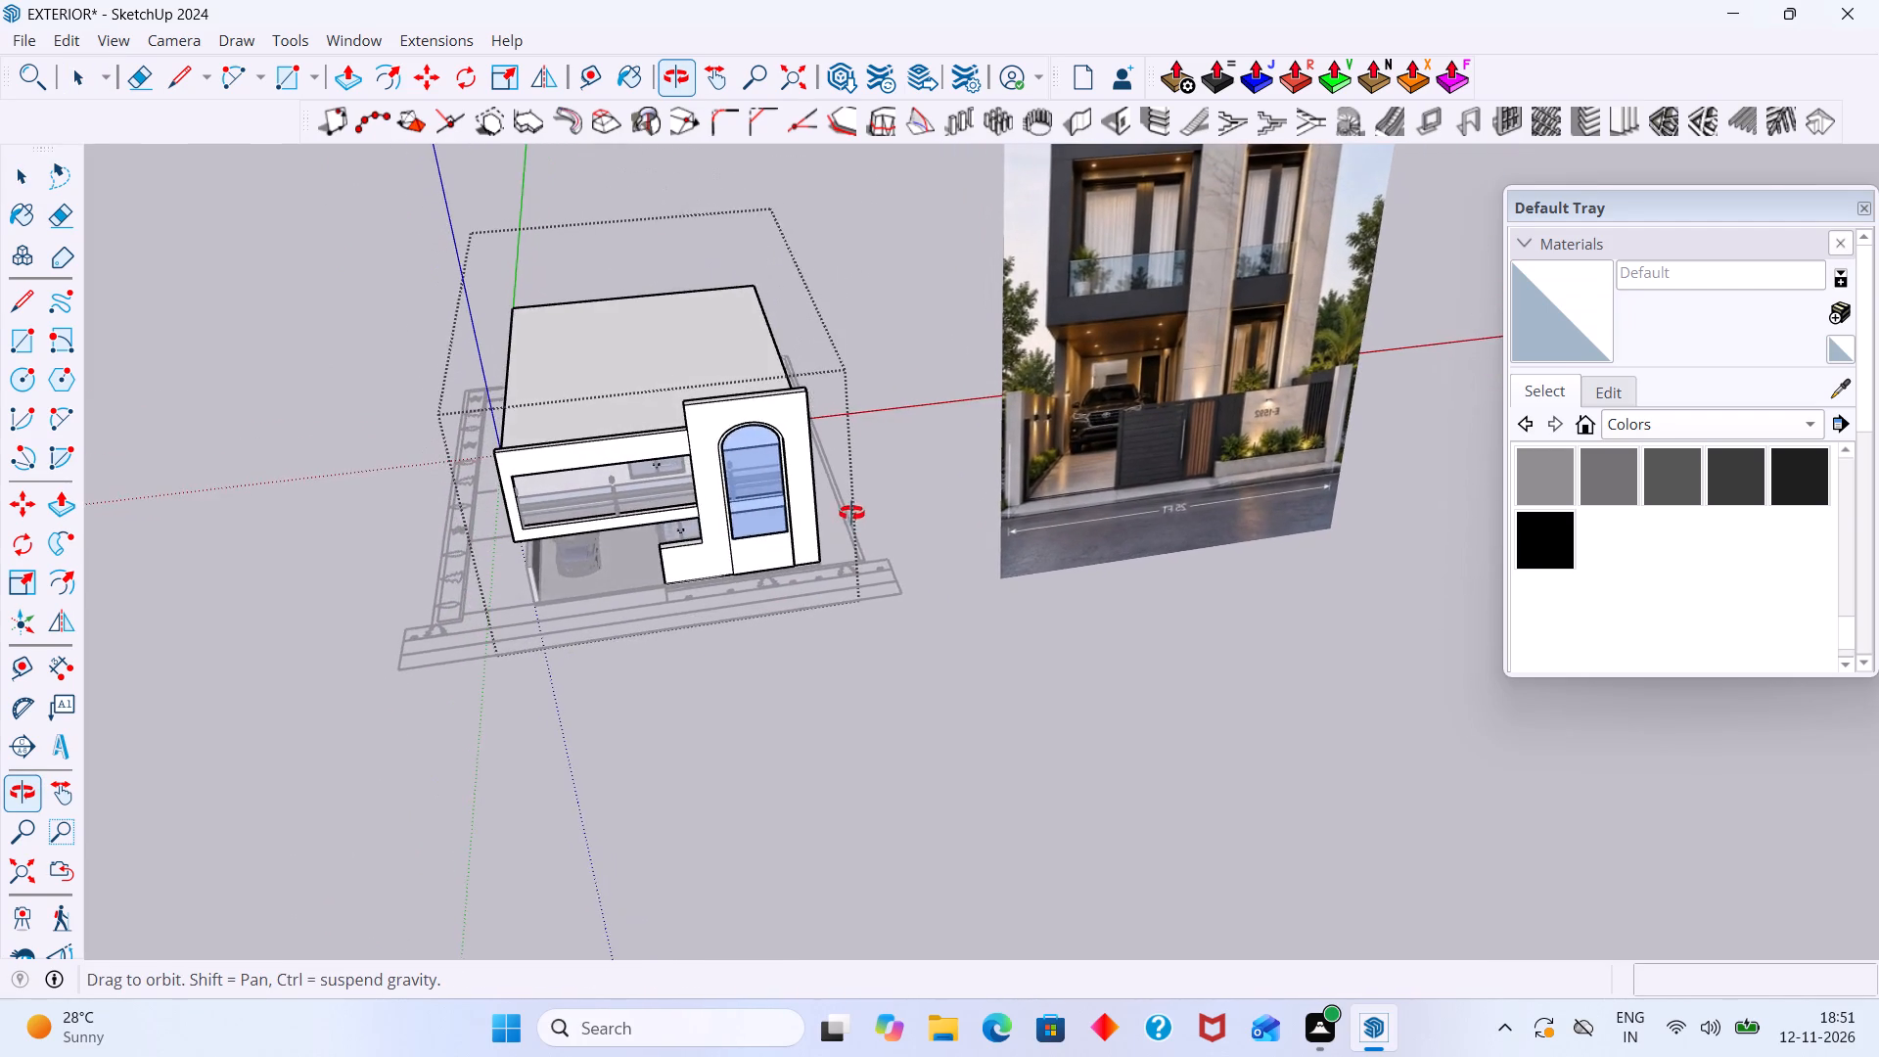
{"action": "middle_click_drag", "start_coordinate": [911, 542], "coordinate": [888, 700], "text": "shift"}
{"action": "middle_click_drag", "start_coordinate": [892, 700], "coordinate": [898, 606]}
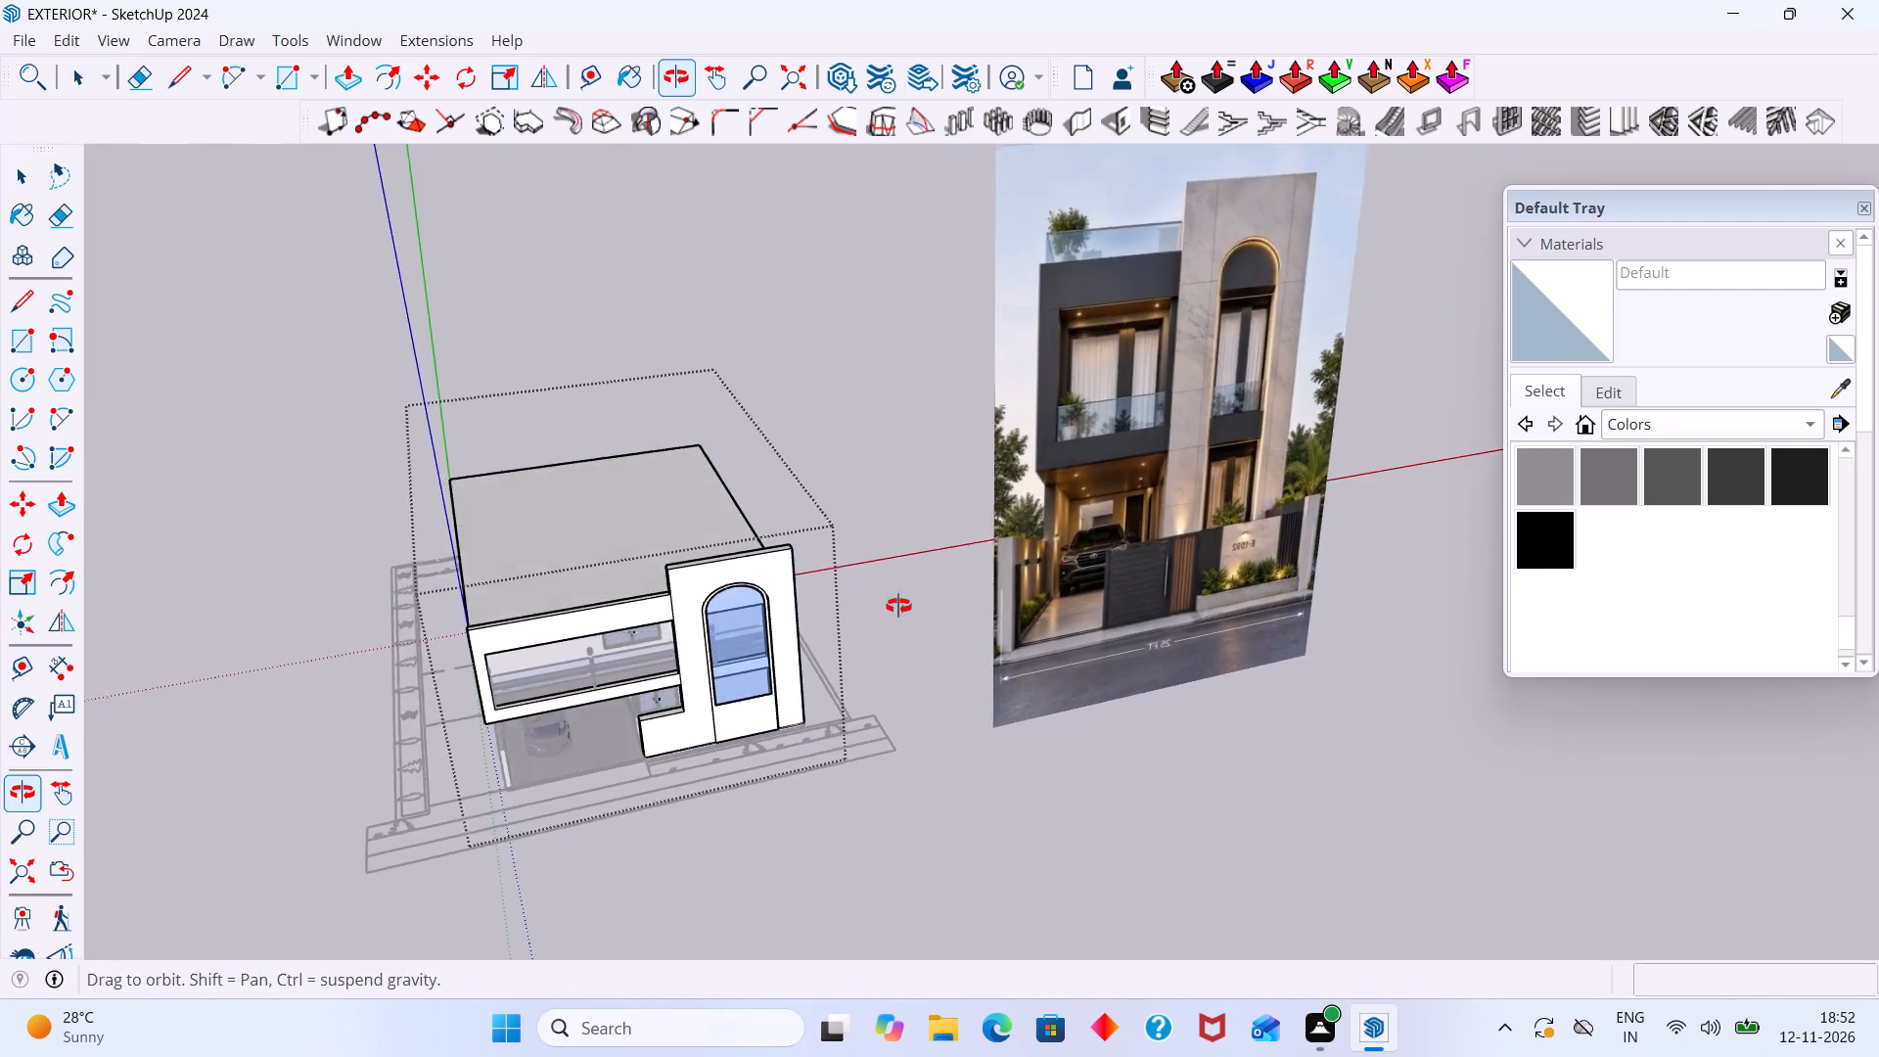
{"action": "middle_click_drag", "start_coordinate": [898, 606], "coordinate": [904, 599]}
{"action": "scroll", "coordinate": [1004, 613], "scroll_direction": "up", "scroll_amount": 8}
{"action": "scroll", "coordinate": [796, 692], "scroll_direction": "down", "scroll_amount": 8}
{"action": "middle_click_drag", "start_coordinate": [844, 741], "coordinate": [845, 676]}
{"action": "scroll", "coordinate": [737, 697], "scroll_direction": "up", "scroll_amount": 5}
{"action": "middle_click_drag", "start_coordinate": [605, 679], "coordinate": [642, 679]}
{"action": "scroll", "coordinate": [642, 679], "scroll_direction": "down", "scroll_amount": 5}
{"action": "middle_click_drag", "start_coordinate": [719, 699], "coordinate": [619, 722], "text": "shift"}
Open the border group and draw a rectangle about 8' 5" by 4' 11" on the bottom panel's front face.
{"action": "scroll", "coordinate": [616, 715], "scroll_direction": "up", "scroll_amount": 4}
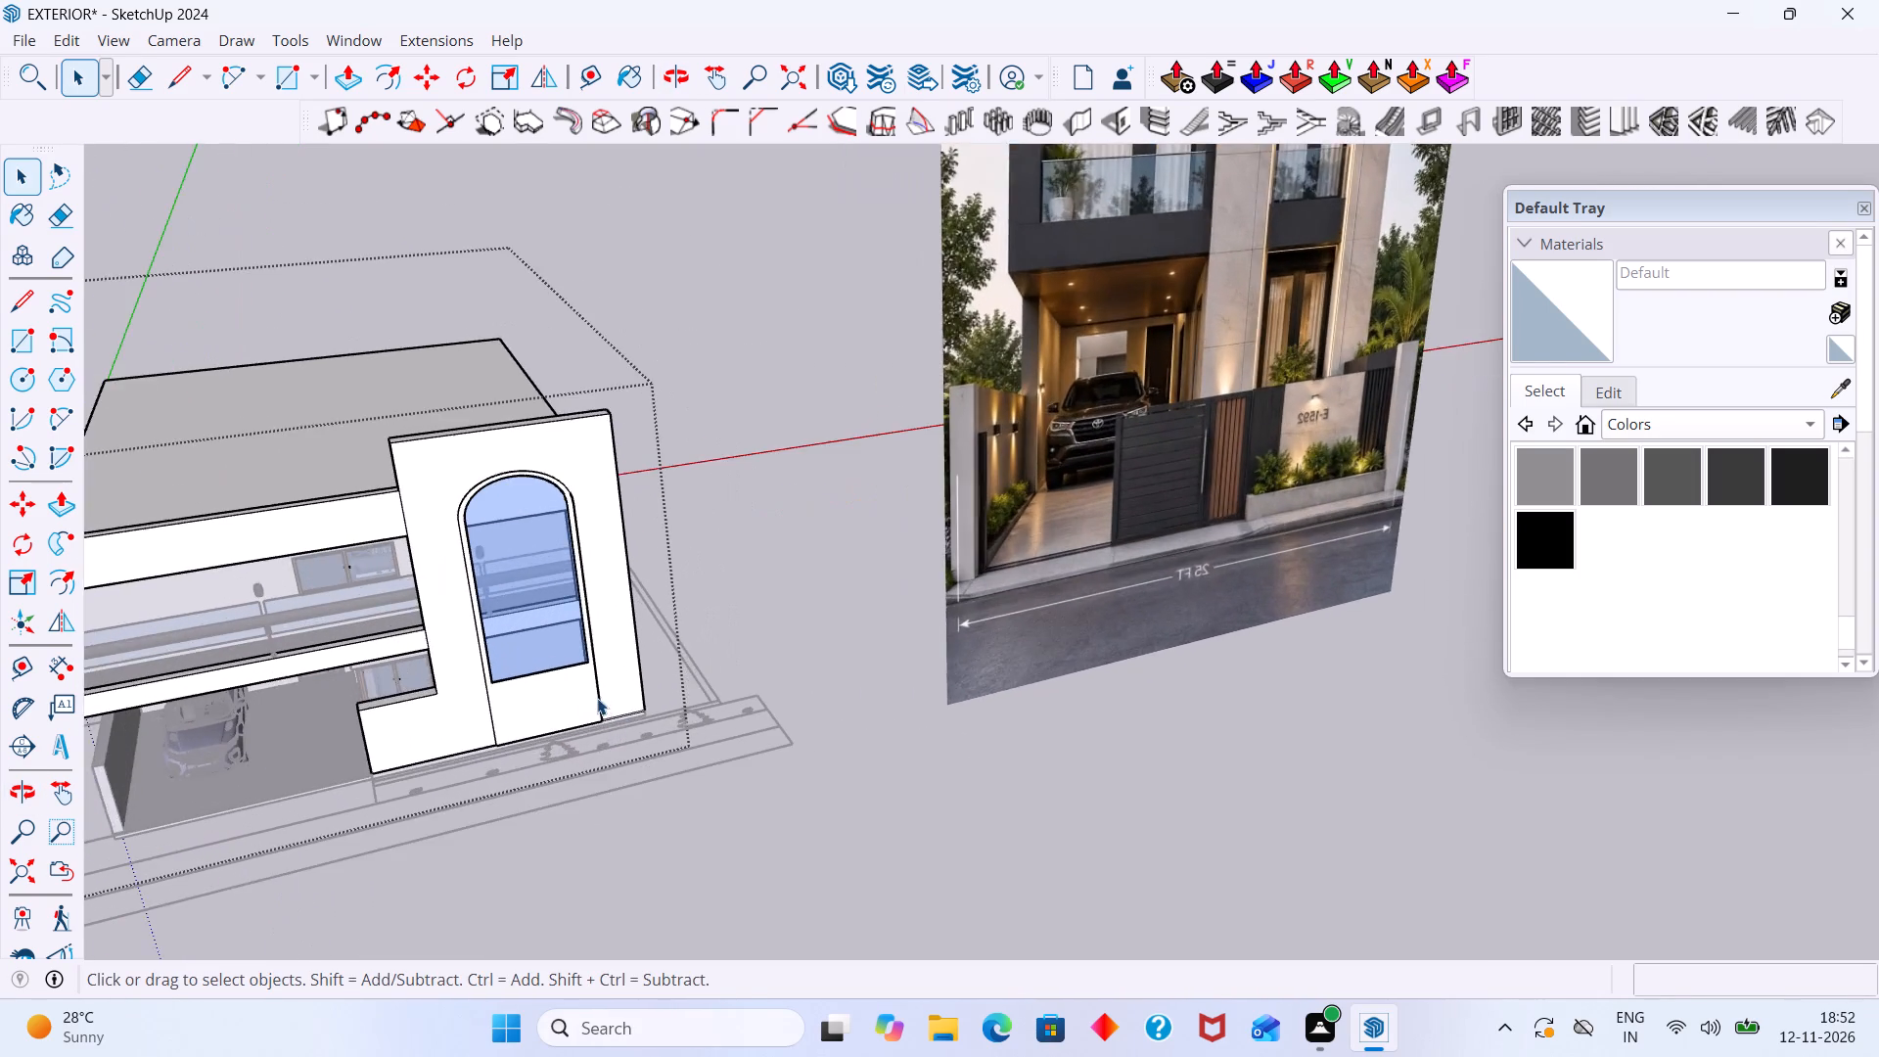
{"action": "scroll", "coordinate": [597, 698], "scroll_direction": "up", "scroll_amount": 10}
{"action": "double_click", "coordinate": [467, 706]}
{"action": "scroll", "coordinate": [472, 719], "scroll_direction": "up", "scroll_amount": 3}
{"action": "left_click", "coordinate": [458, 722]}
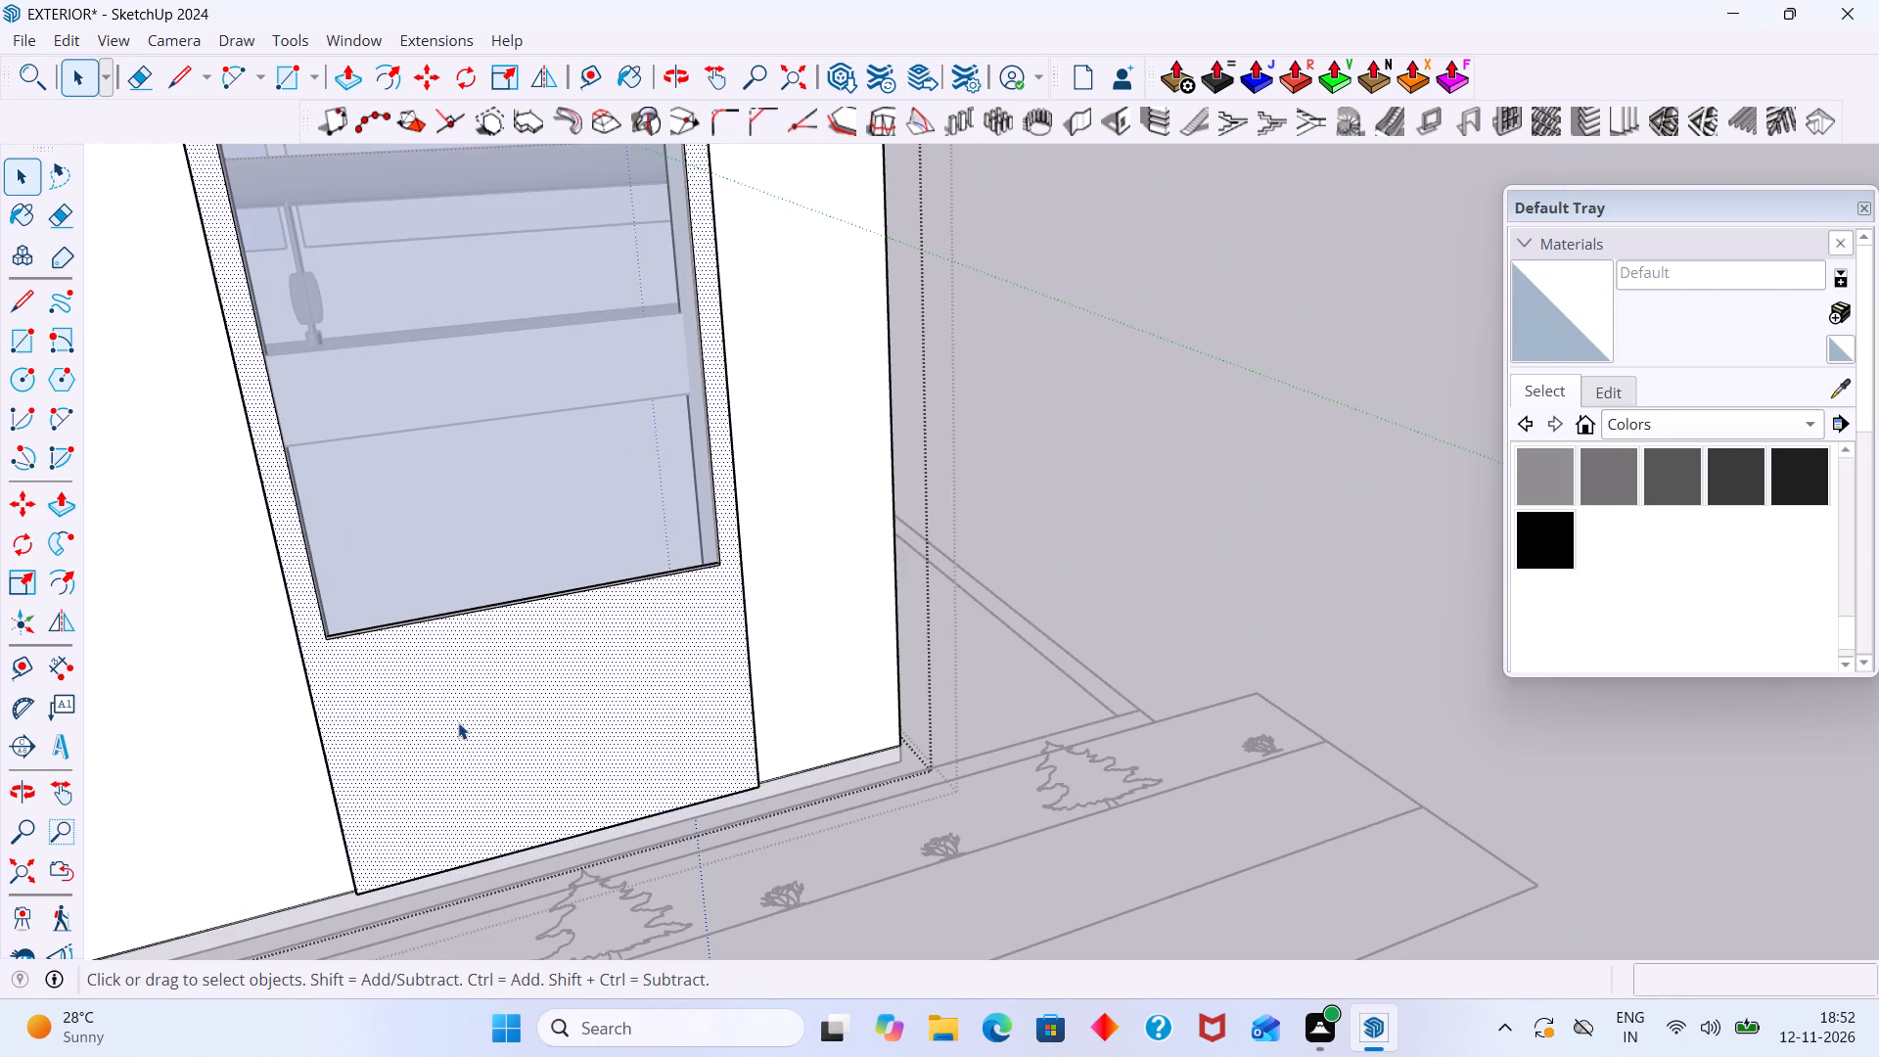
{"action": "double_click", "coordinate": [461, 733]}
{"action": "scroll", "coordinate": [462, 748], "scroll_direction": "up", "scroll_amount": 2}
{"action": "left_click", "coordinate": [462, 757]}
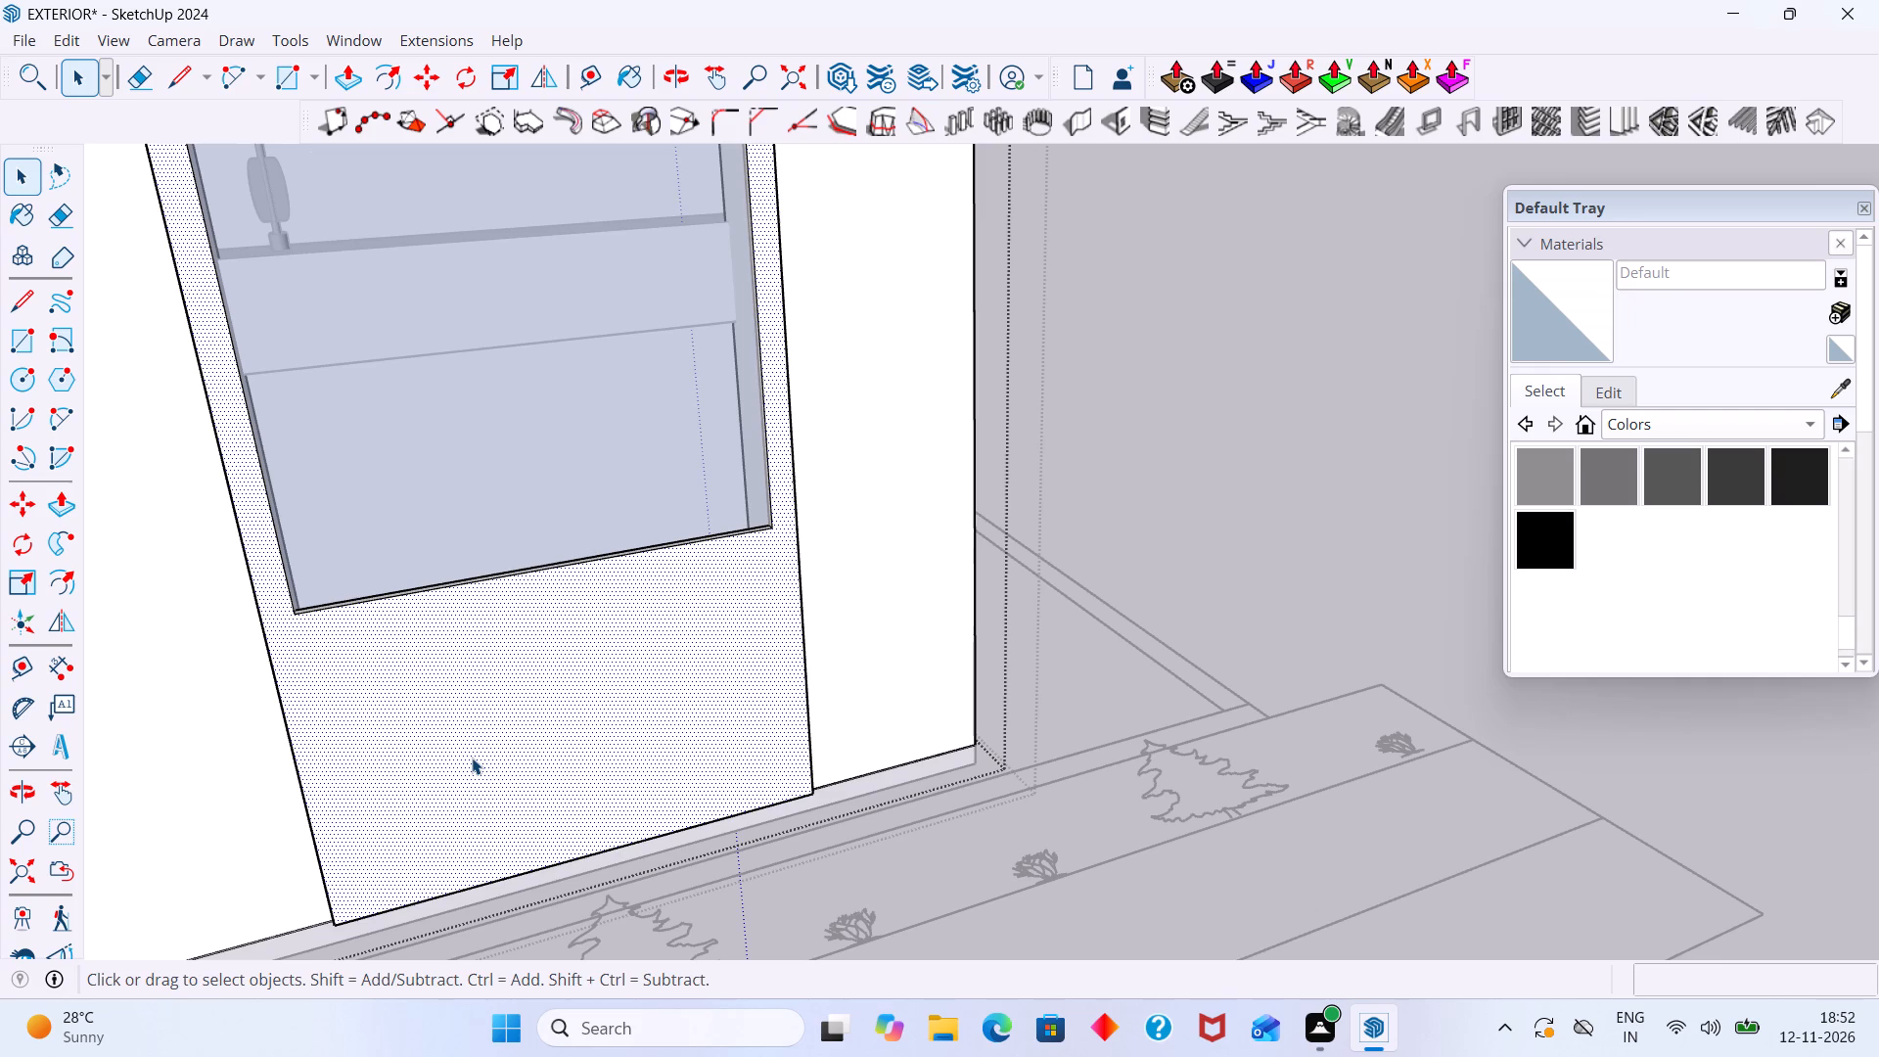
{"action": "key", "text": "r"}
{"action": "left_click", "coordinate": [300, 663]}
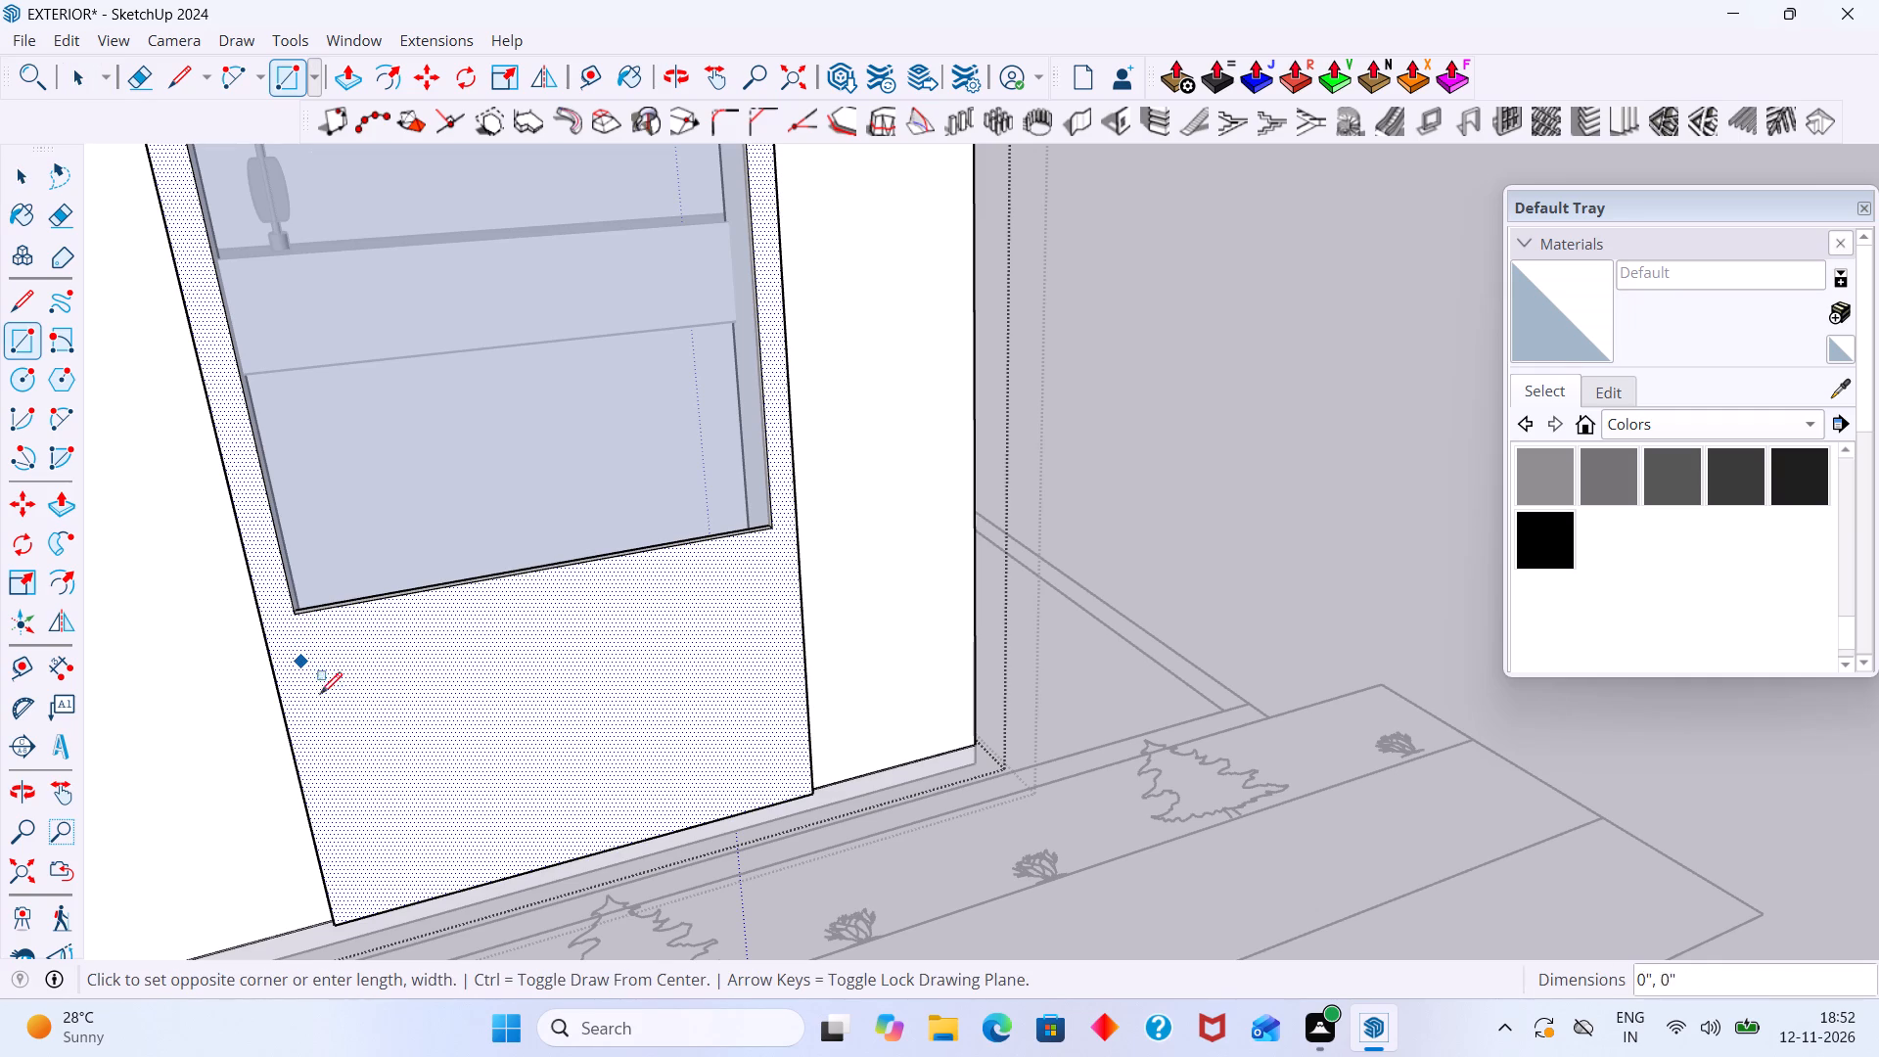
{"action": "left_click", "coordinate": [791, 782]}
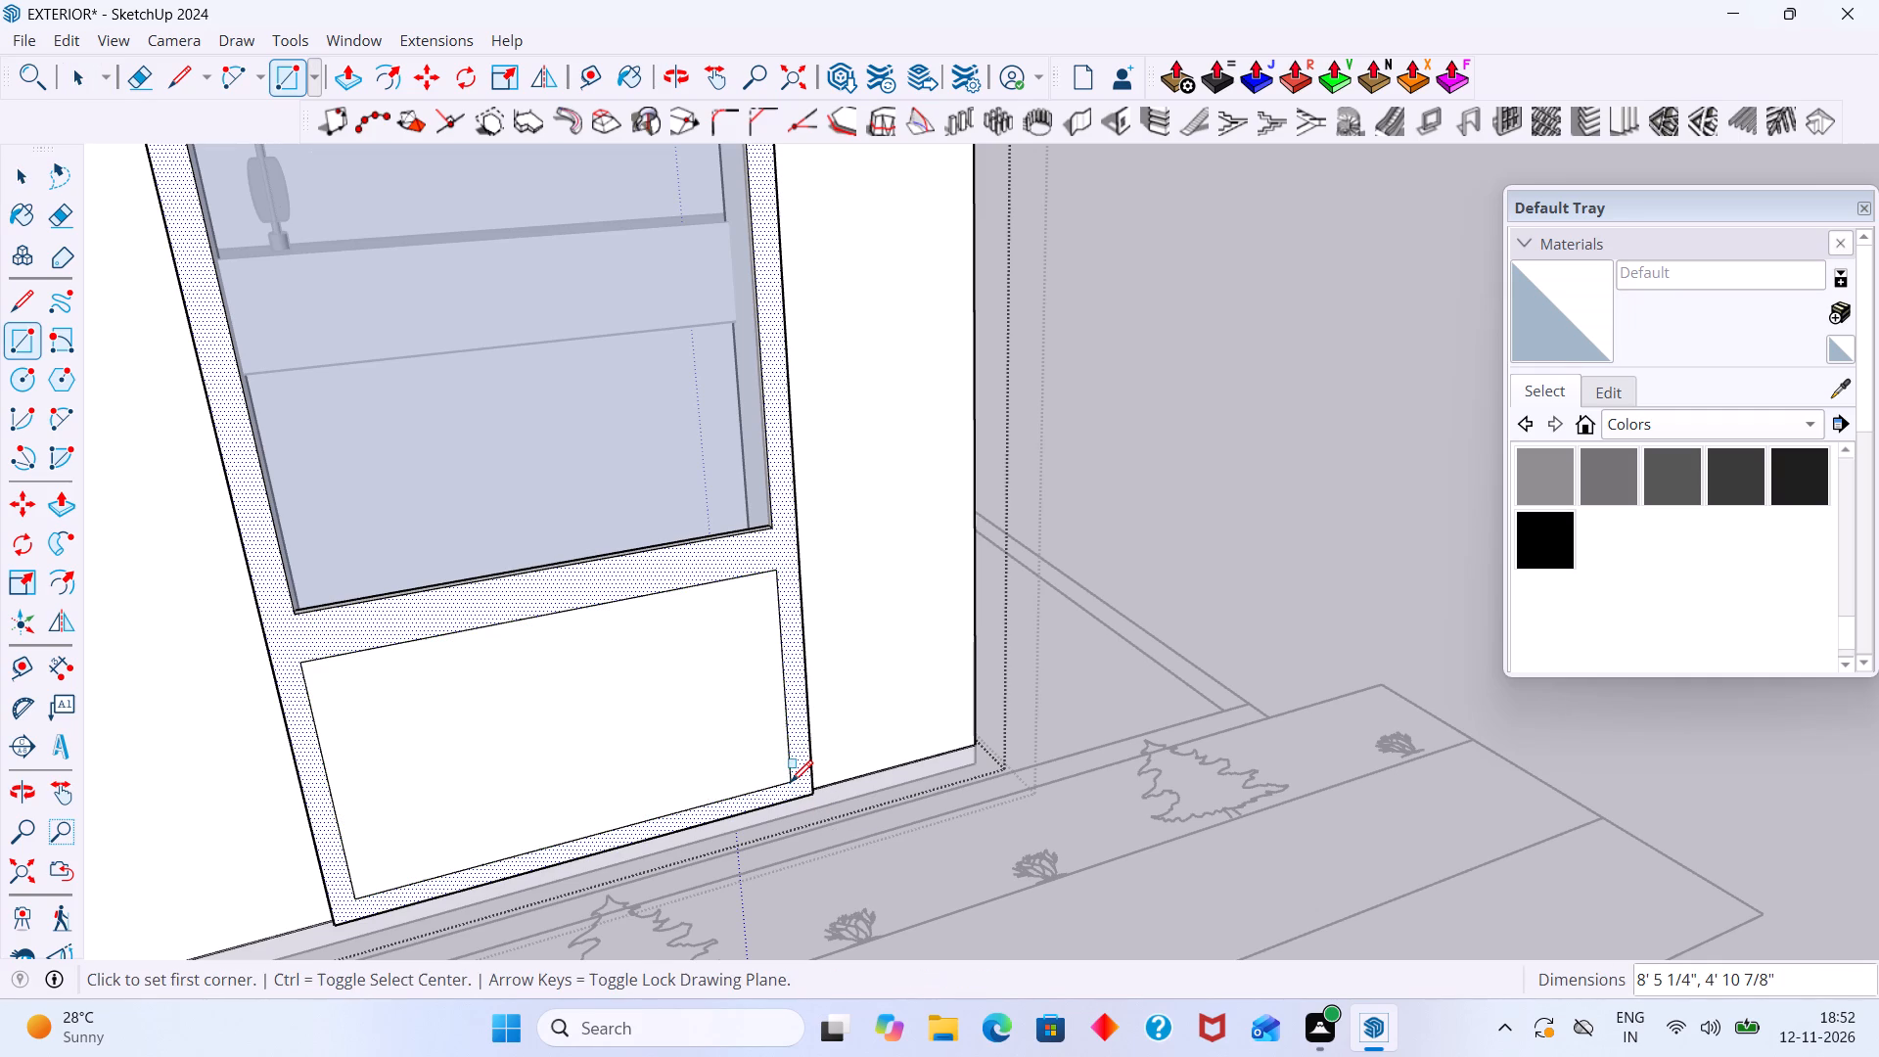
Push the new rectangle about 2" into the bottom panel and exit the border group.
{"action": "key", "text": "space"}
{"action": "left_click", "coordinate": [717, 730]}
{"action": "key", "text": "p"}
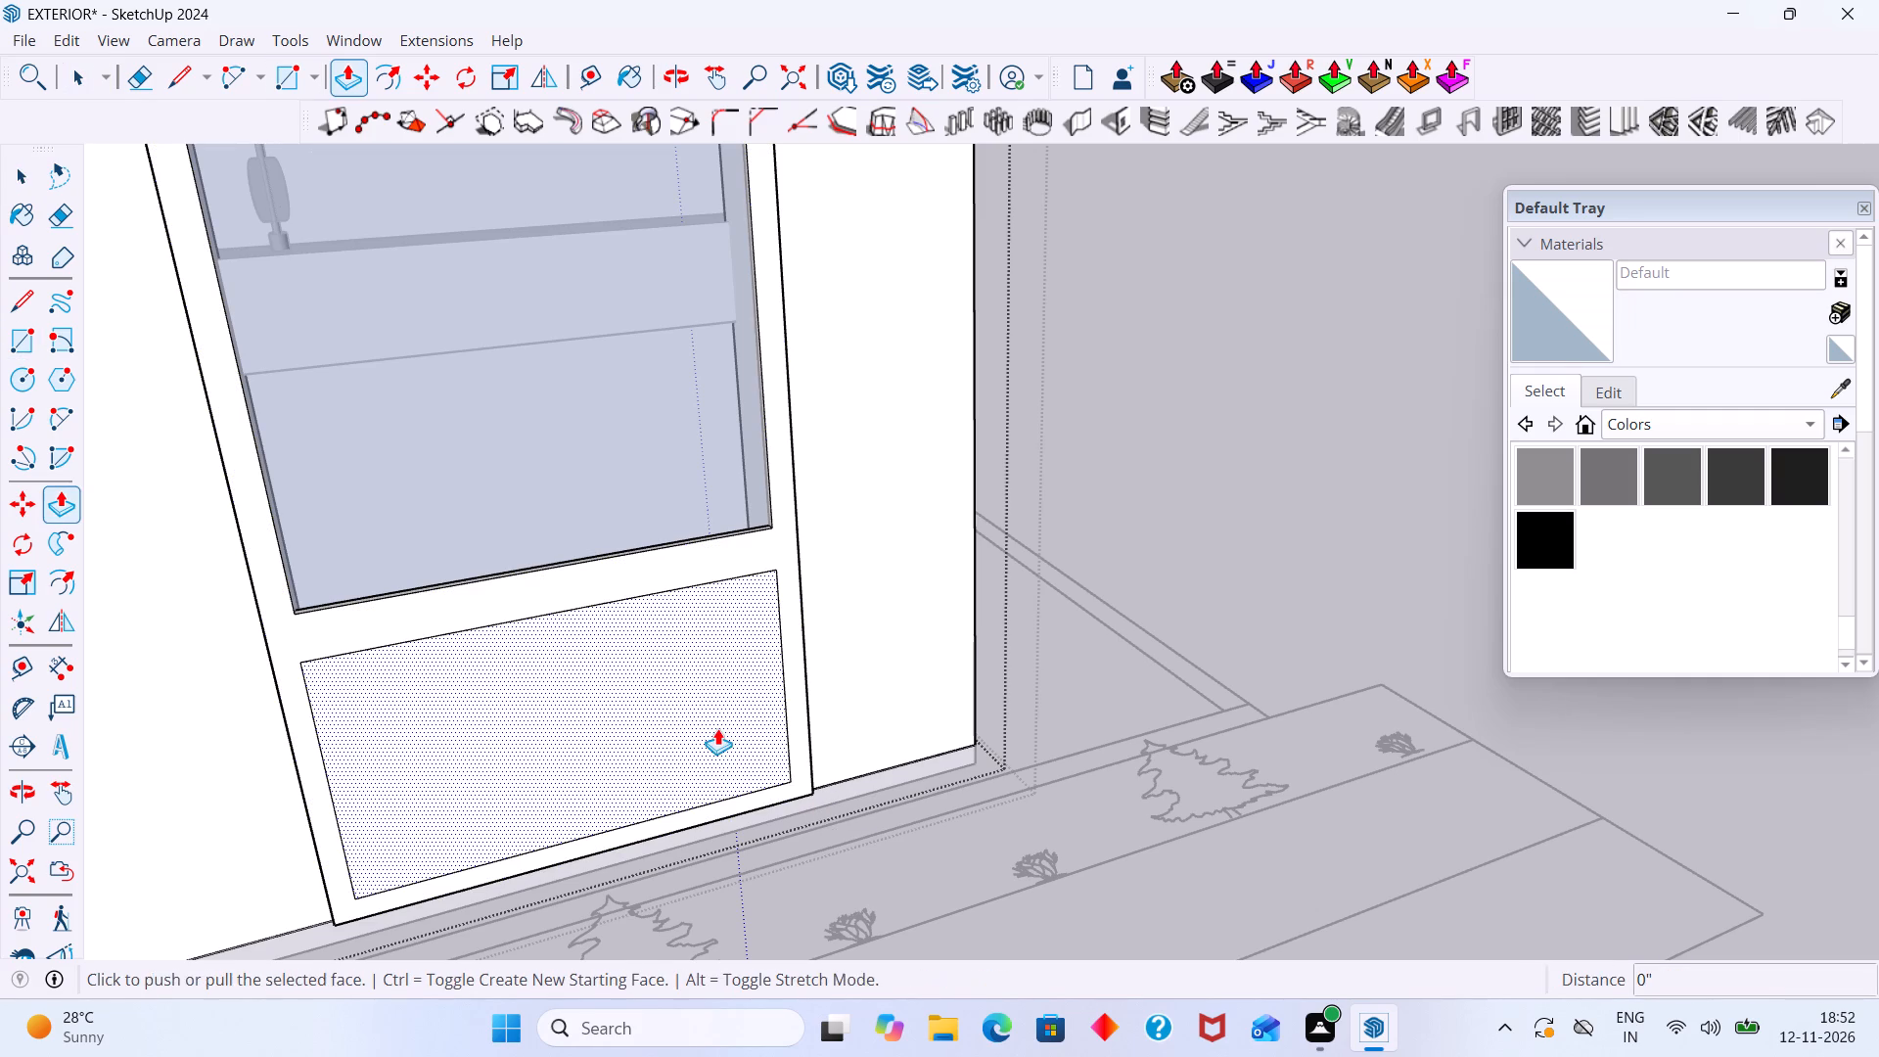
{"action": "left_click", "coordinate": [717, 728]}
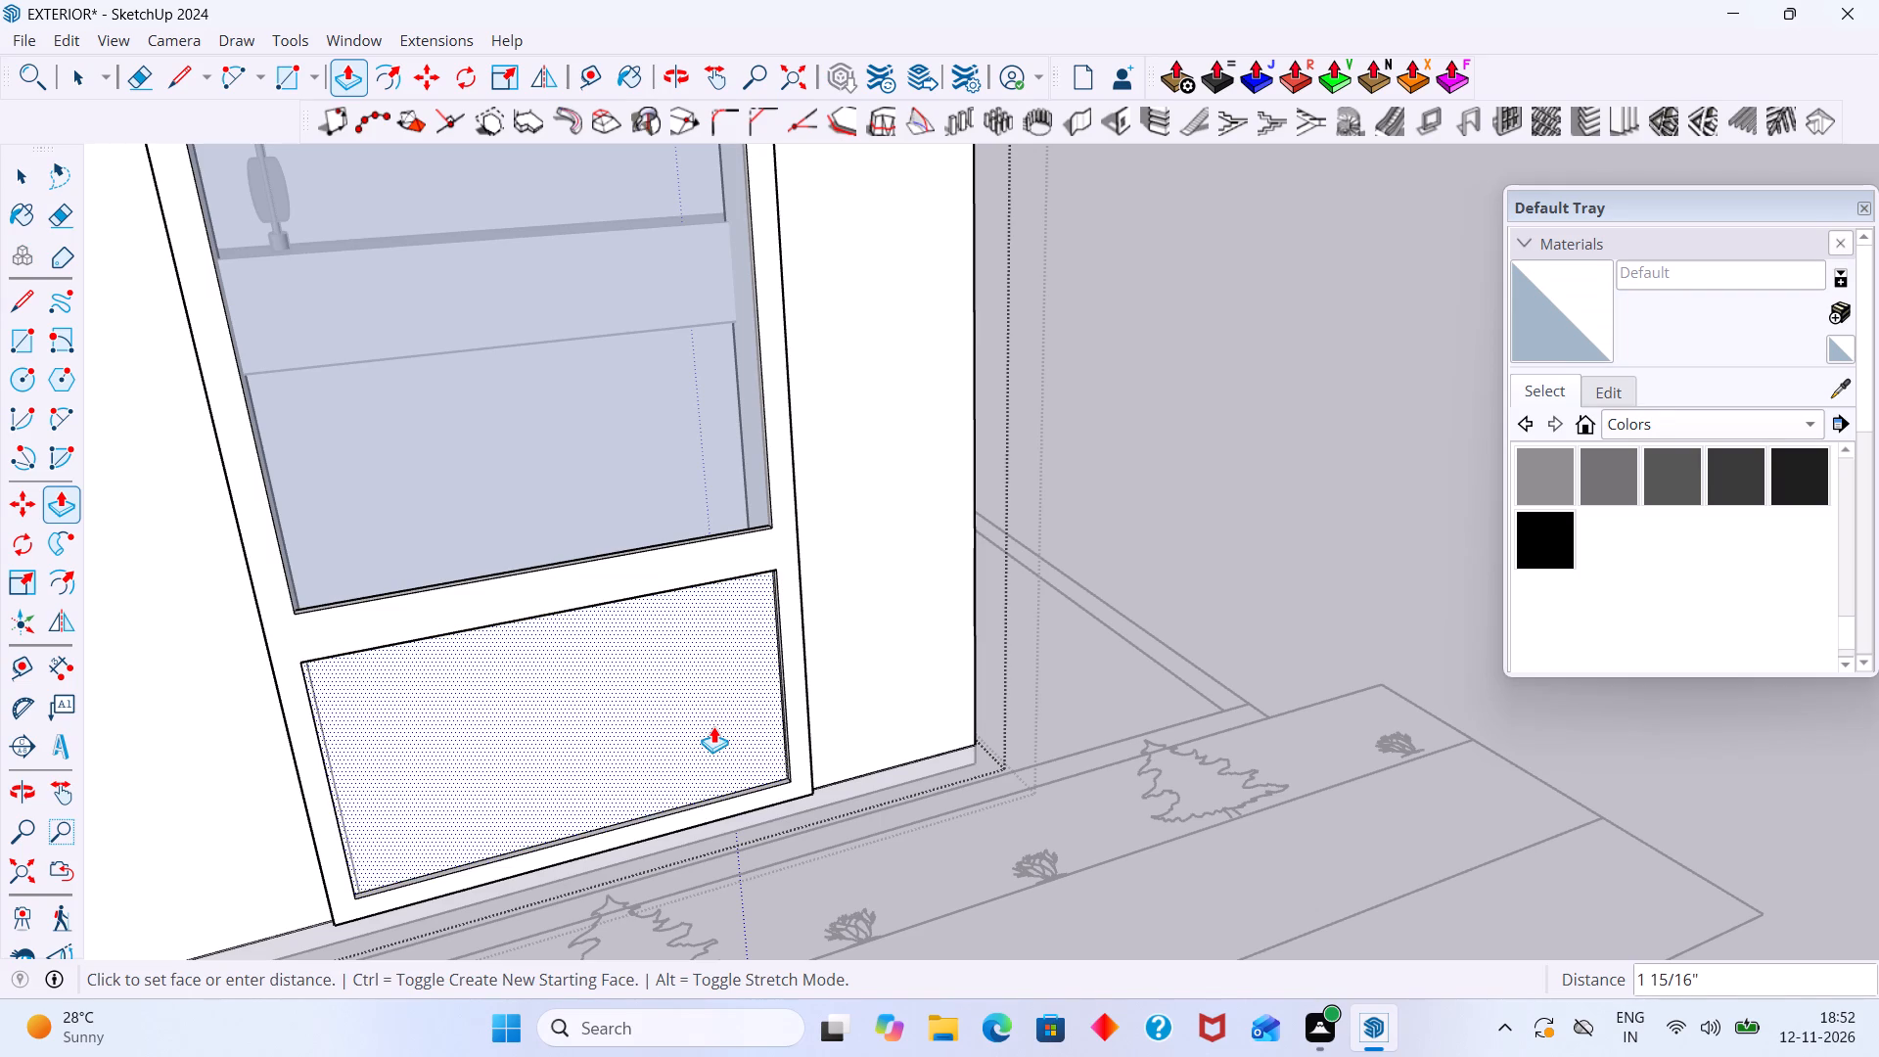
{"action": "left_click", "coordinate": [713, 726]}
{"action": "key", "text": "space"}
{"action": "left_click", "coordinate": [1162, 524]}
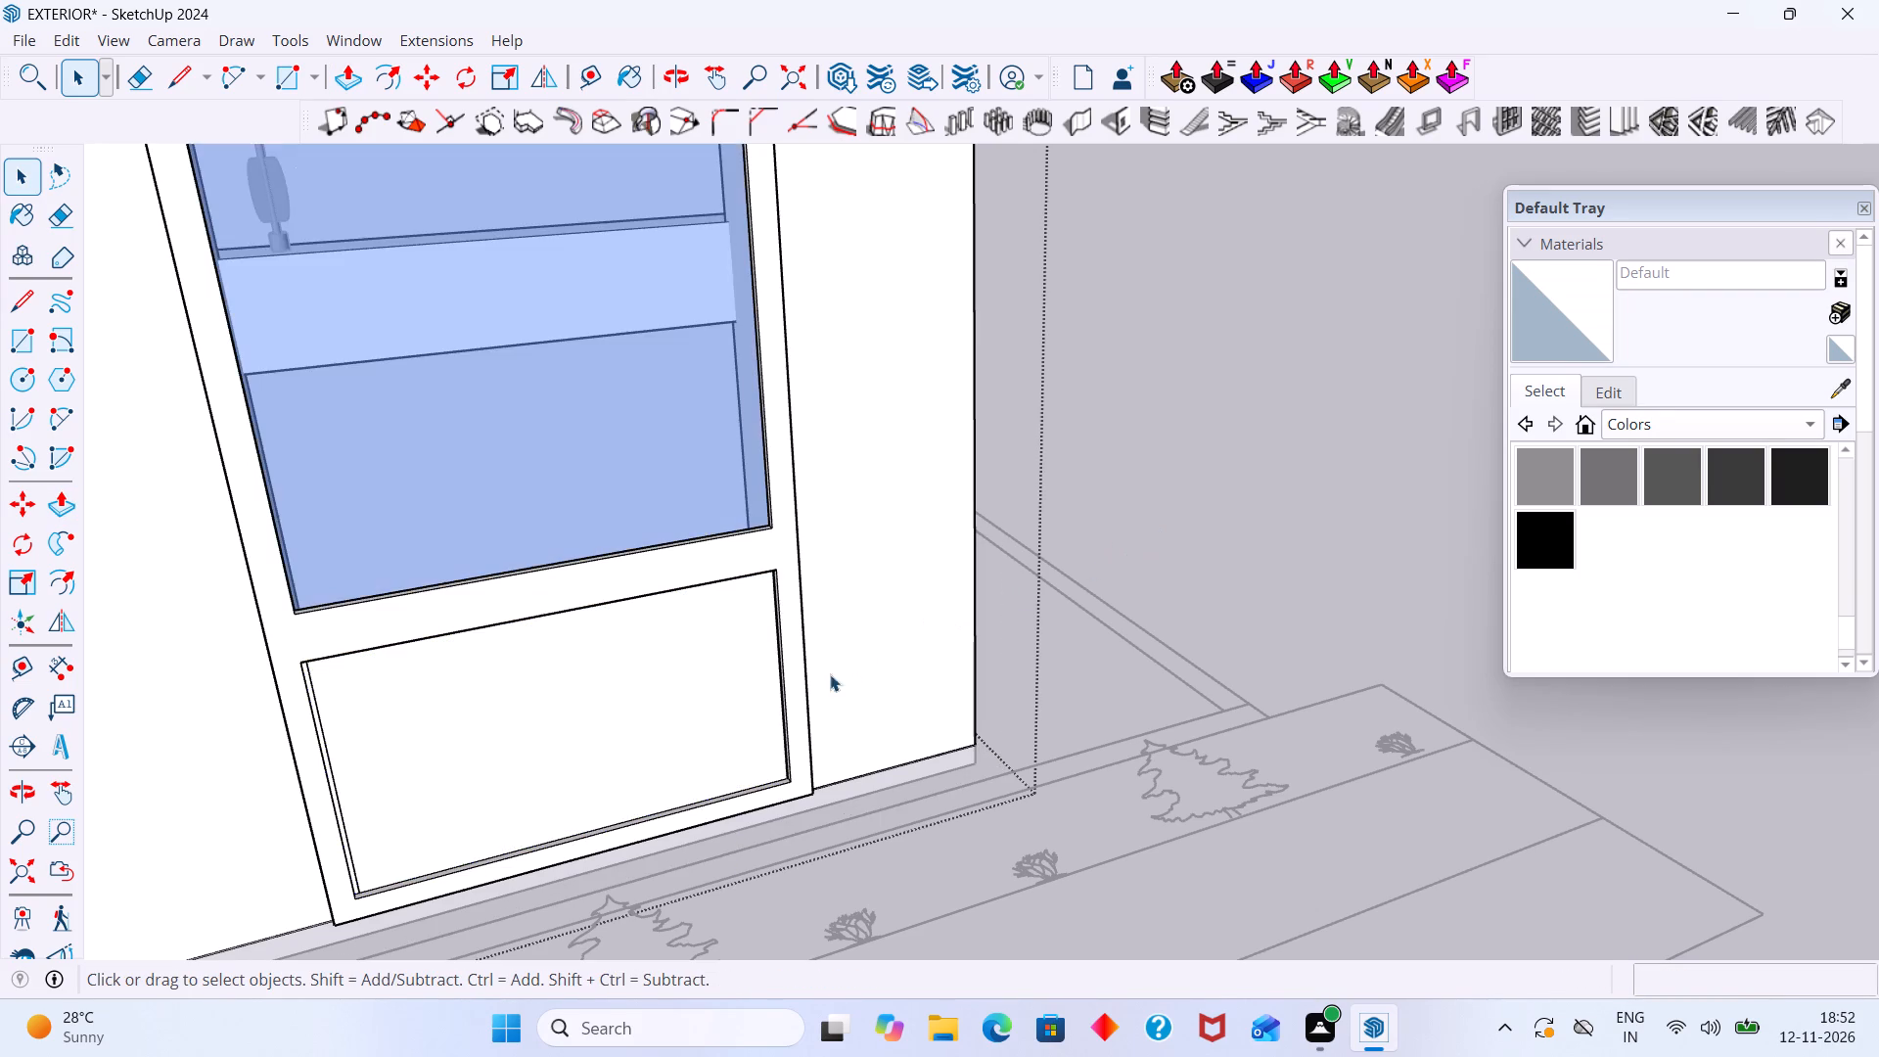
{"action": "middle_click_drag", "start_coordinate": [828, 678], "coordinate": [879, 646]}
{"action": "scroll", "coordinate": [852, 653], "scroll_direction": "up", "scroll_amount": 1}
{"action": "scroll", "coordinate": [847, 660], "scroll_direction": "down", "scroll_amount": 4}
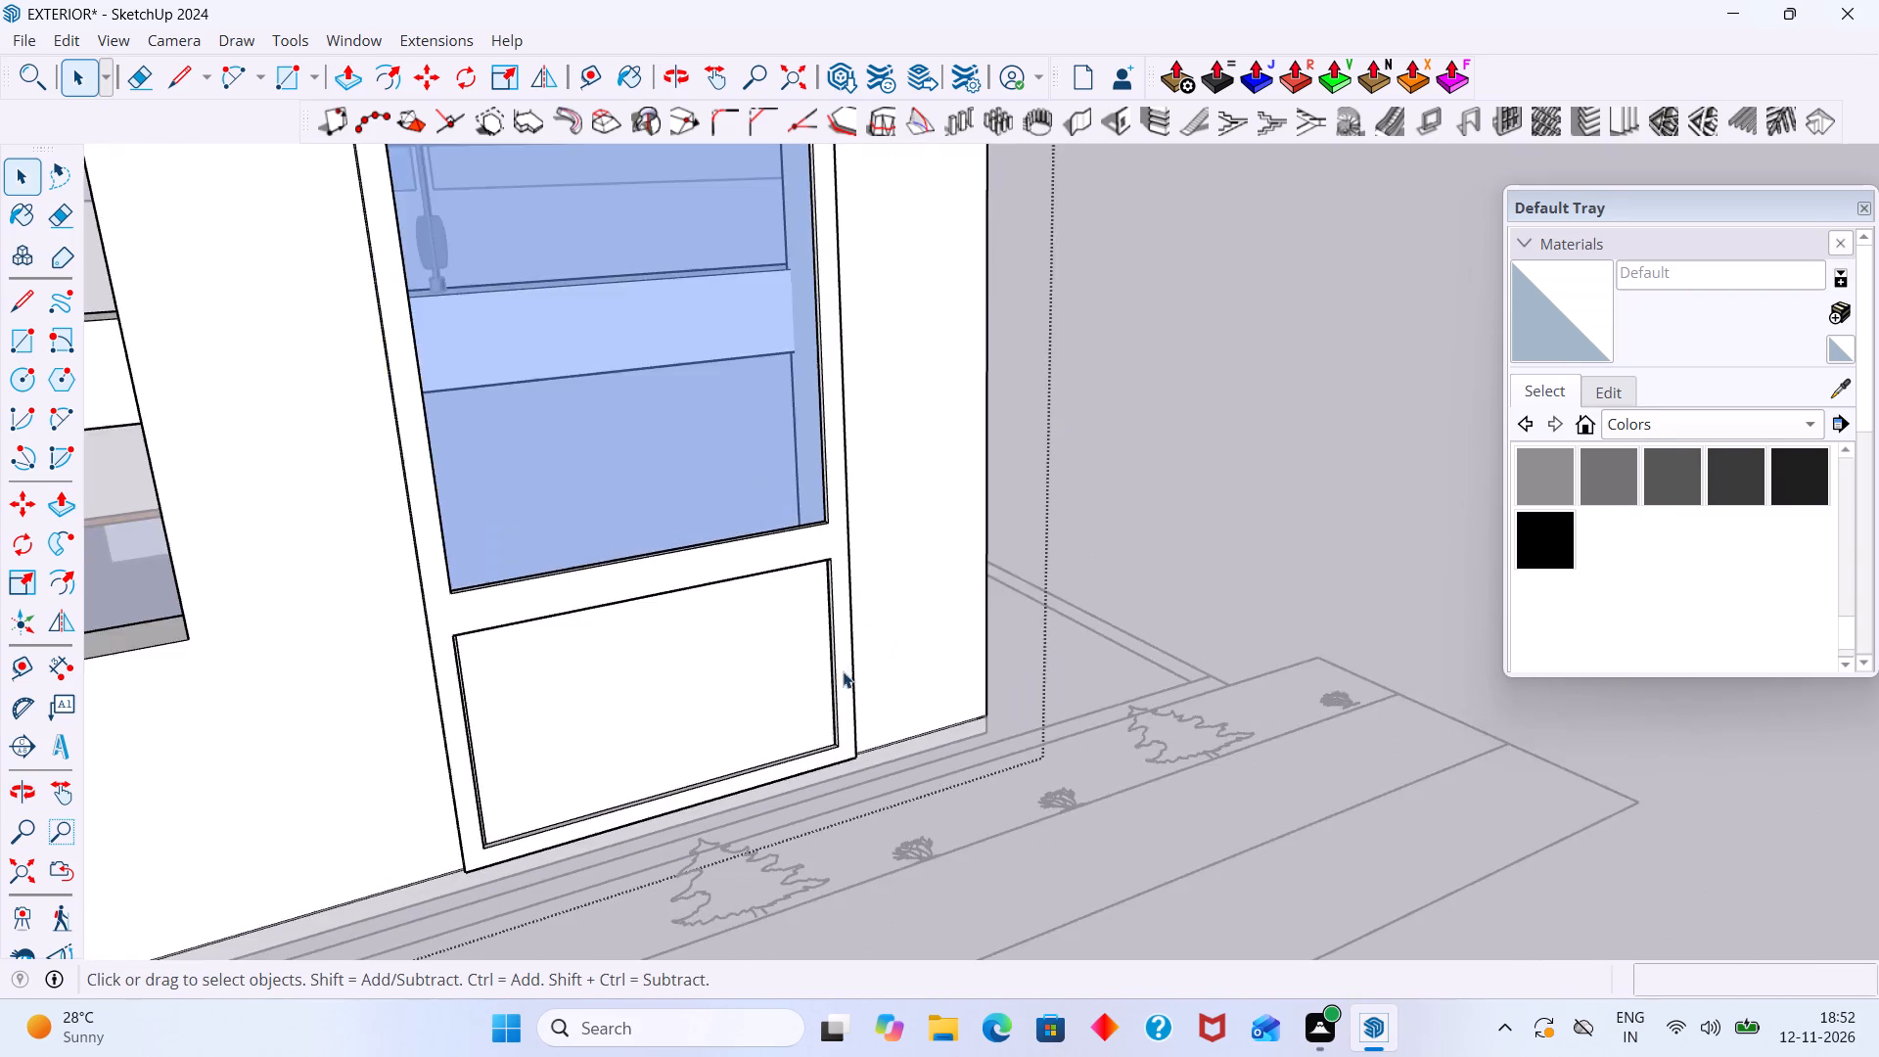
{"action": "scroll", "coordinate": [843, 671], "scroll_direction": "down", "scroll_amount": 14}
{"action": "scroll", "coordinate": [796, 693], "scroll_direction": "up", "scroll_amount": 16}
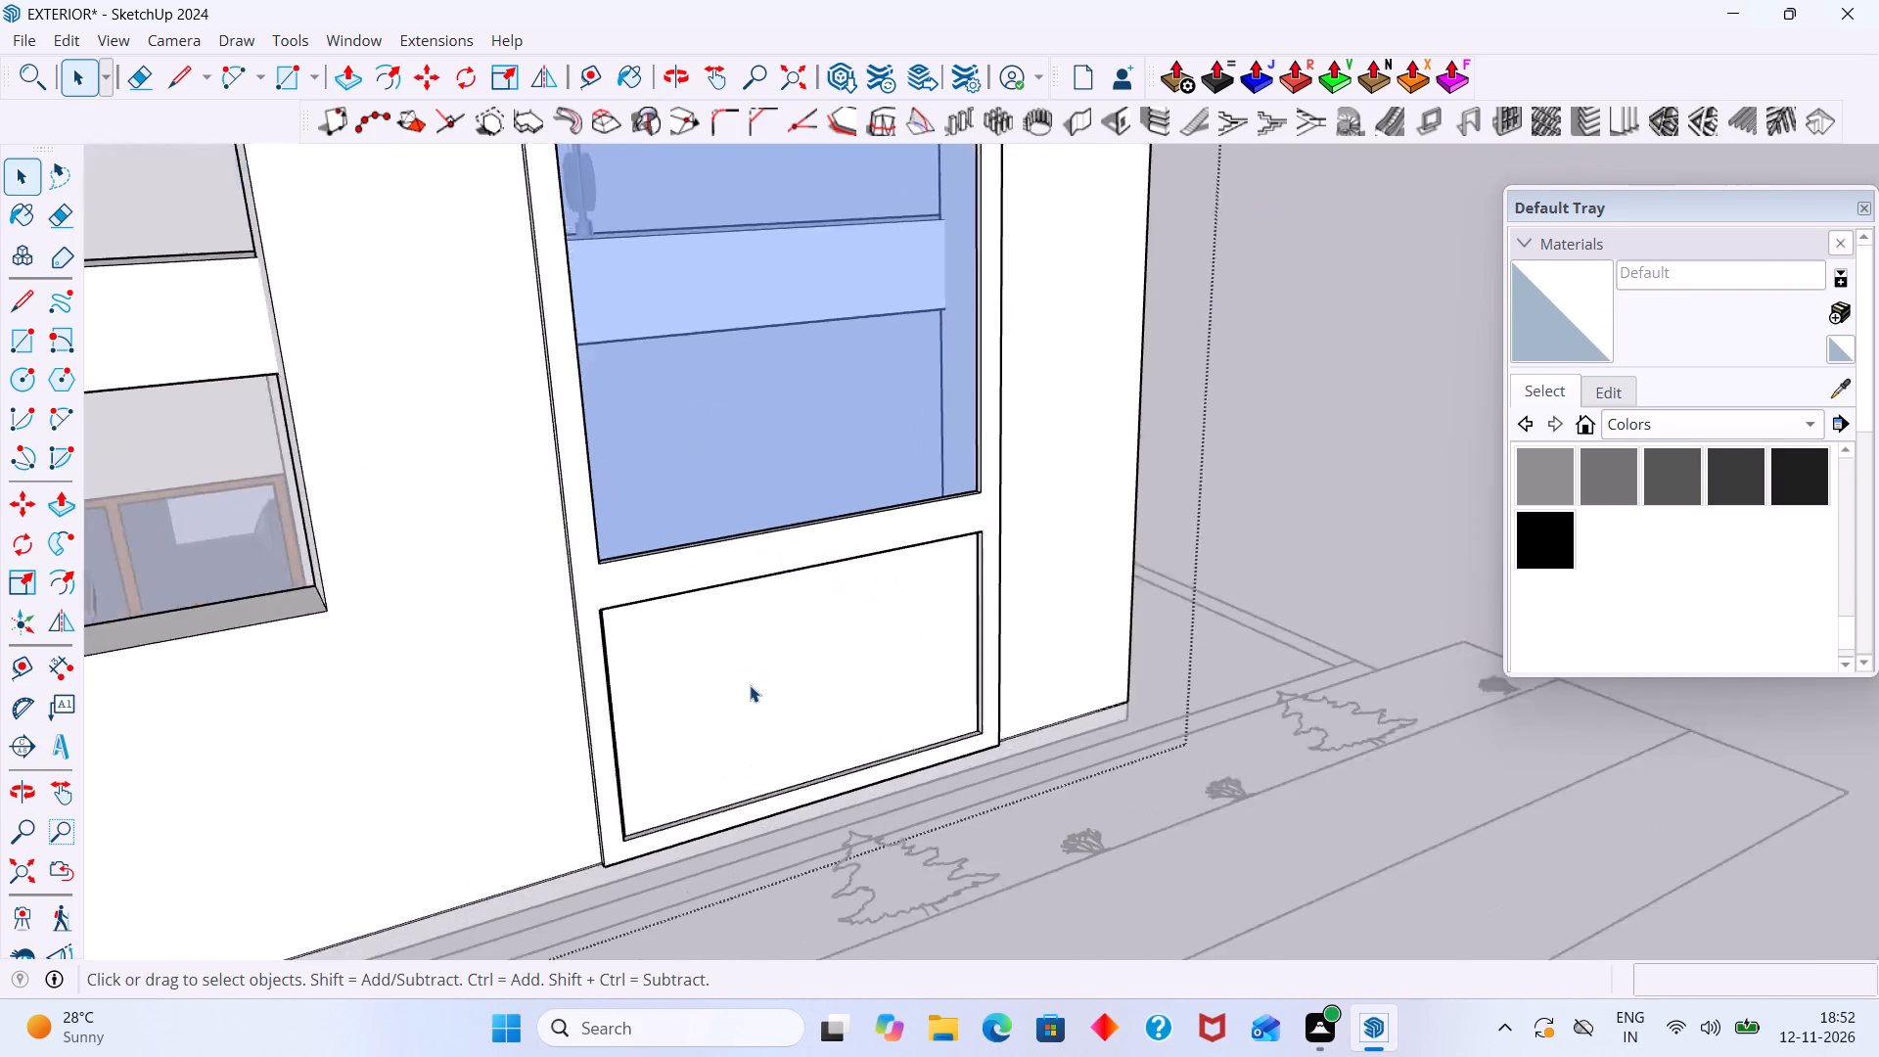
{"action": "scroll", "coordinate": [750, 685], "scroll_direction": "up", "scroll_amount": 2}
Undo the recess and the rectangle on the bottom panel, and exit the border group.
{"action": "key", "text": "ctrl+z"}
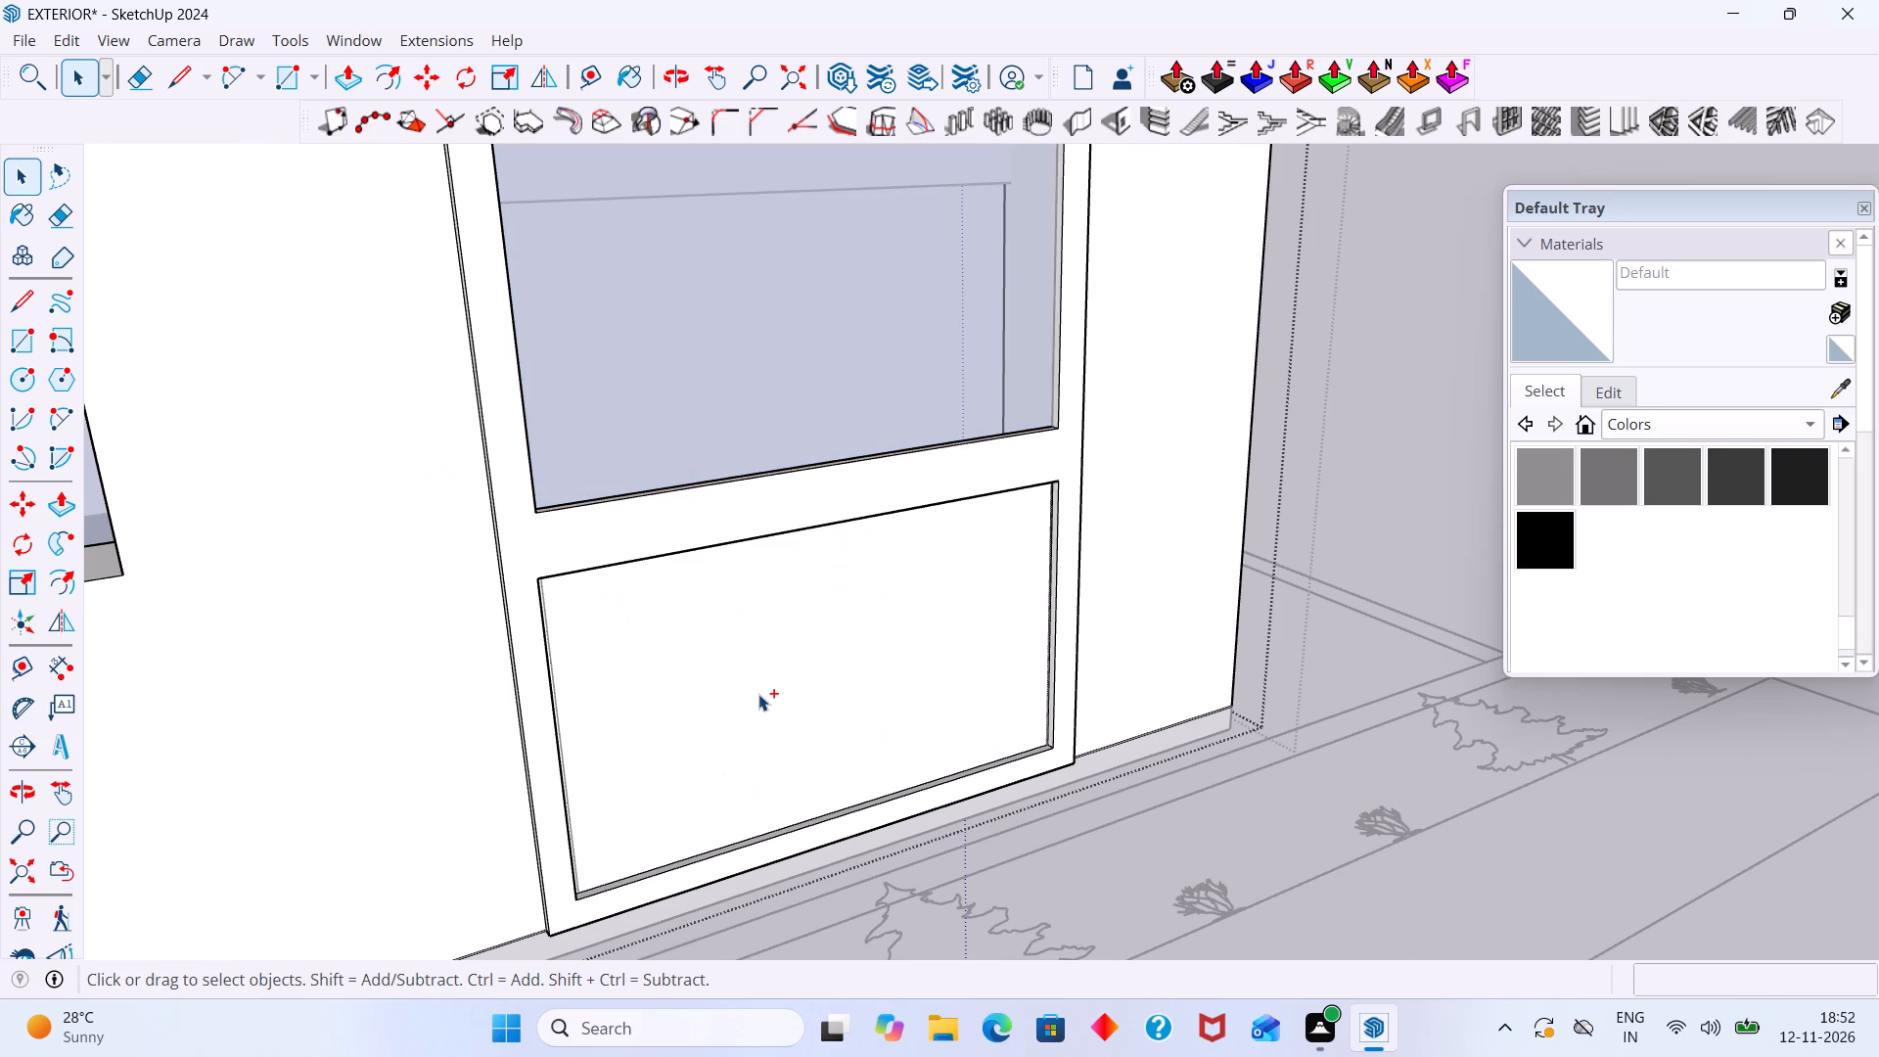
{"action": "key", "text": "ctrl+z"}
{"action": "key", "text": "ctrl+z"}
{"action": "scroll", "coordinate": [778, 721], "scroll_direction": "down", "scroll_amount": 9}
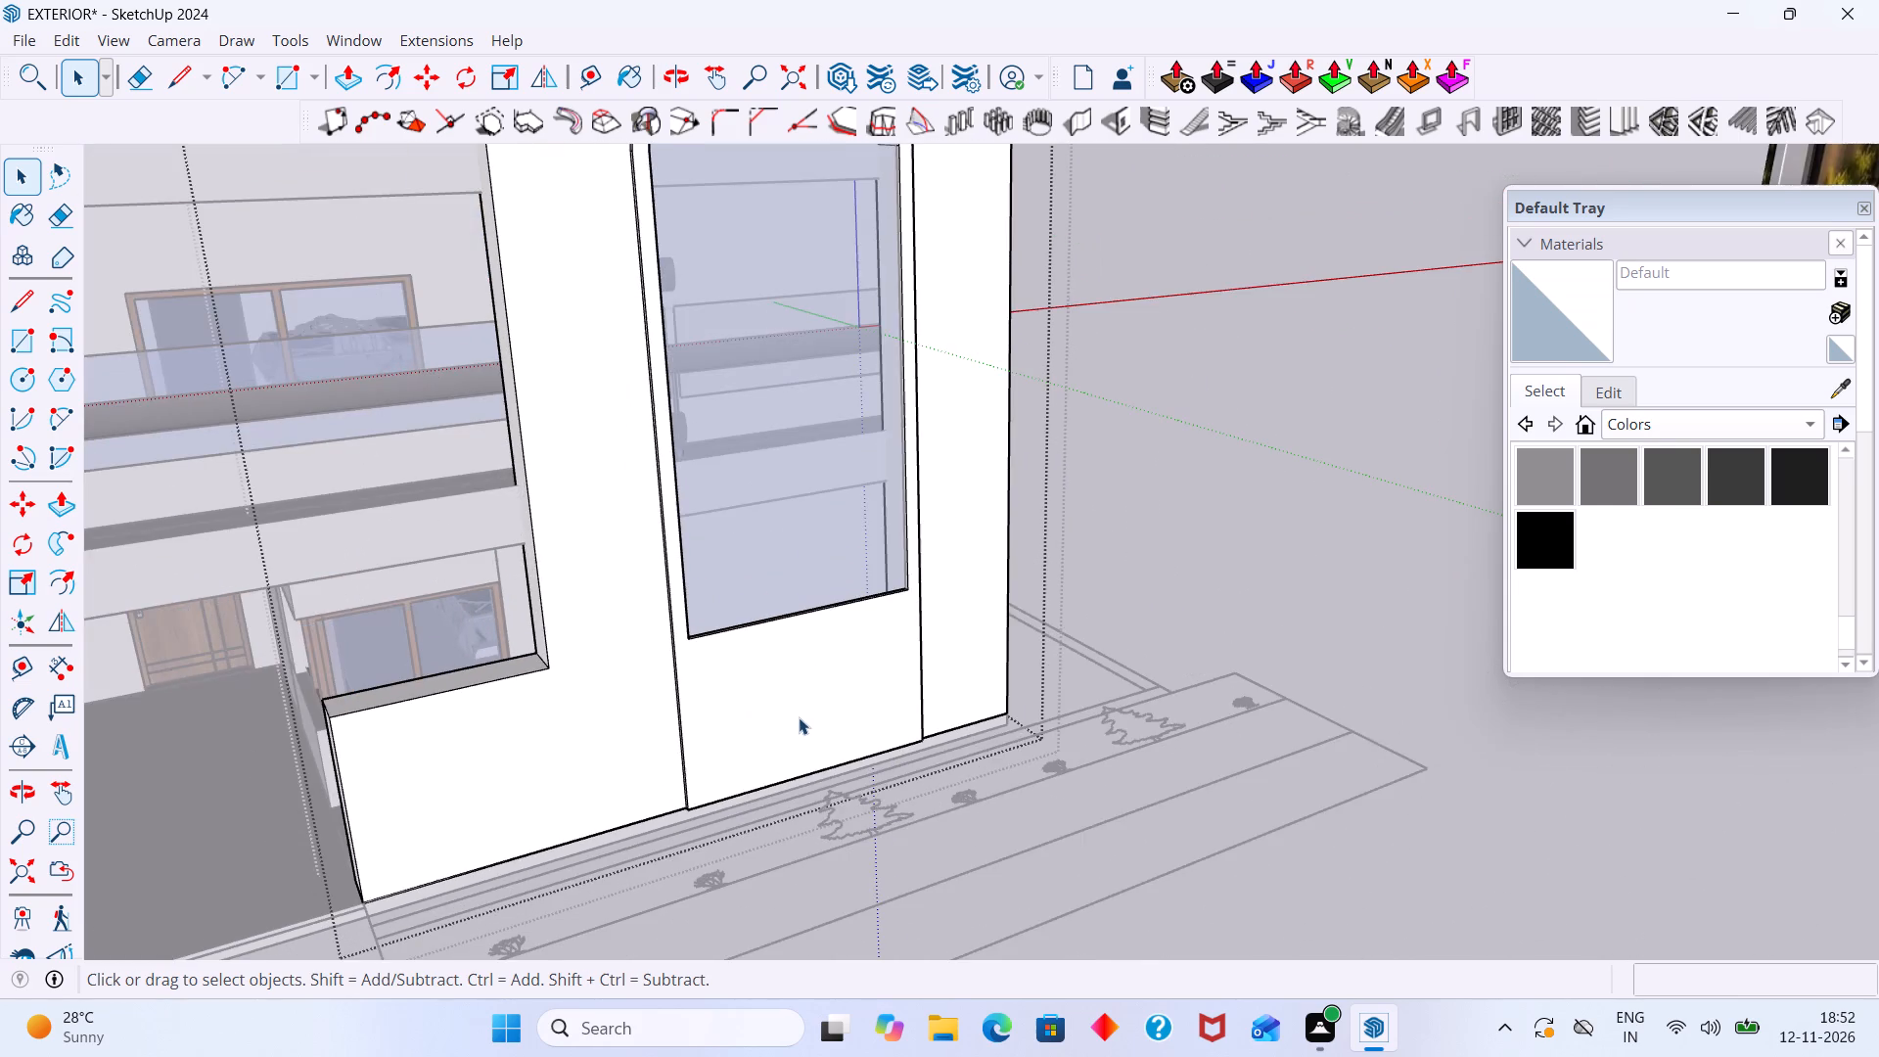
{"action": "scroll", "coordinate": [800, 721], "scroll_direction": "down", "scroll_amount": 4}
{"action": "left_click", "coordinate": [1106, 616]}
Draw a 6" horizontal line from the glass opening's lower corner nearest the low side wall to the border's outer edge.
{"action": "scroll", "coordinate": [764, 714], "scroll_direction": "down", "scroll_amount": 2}
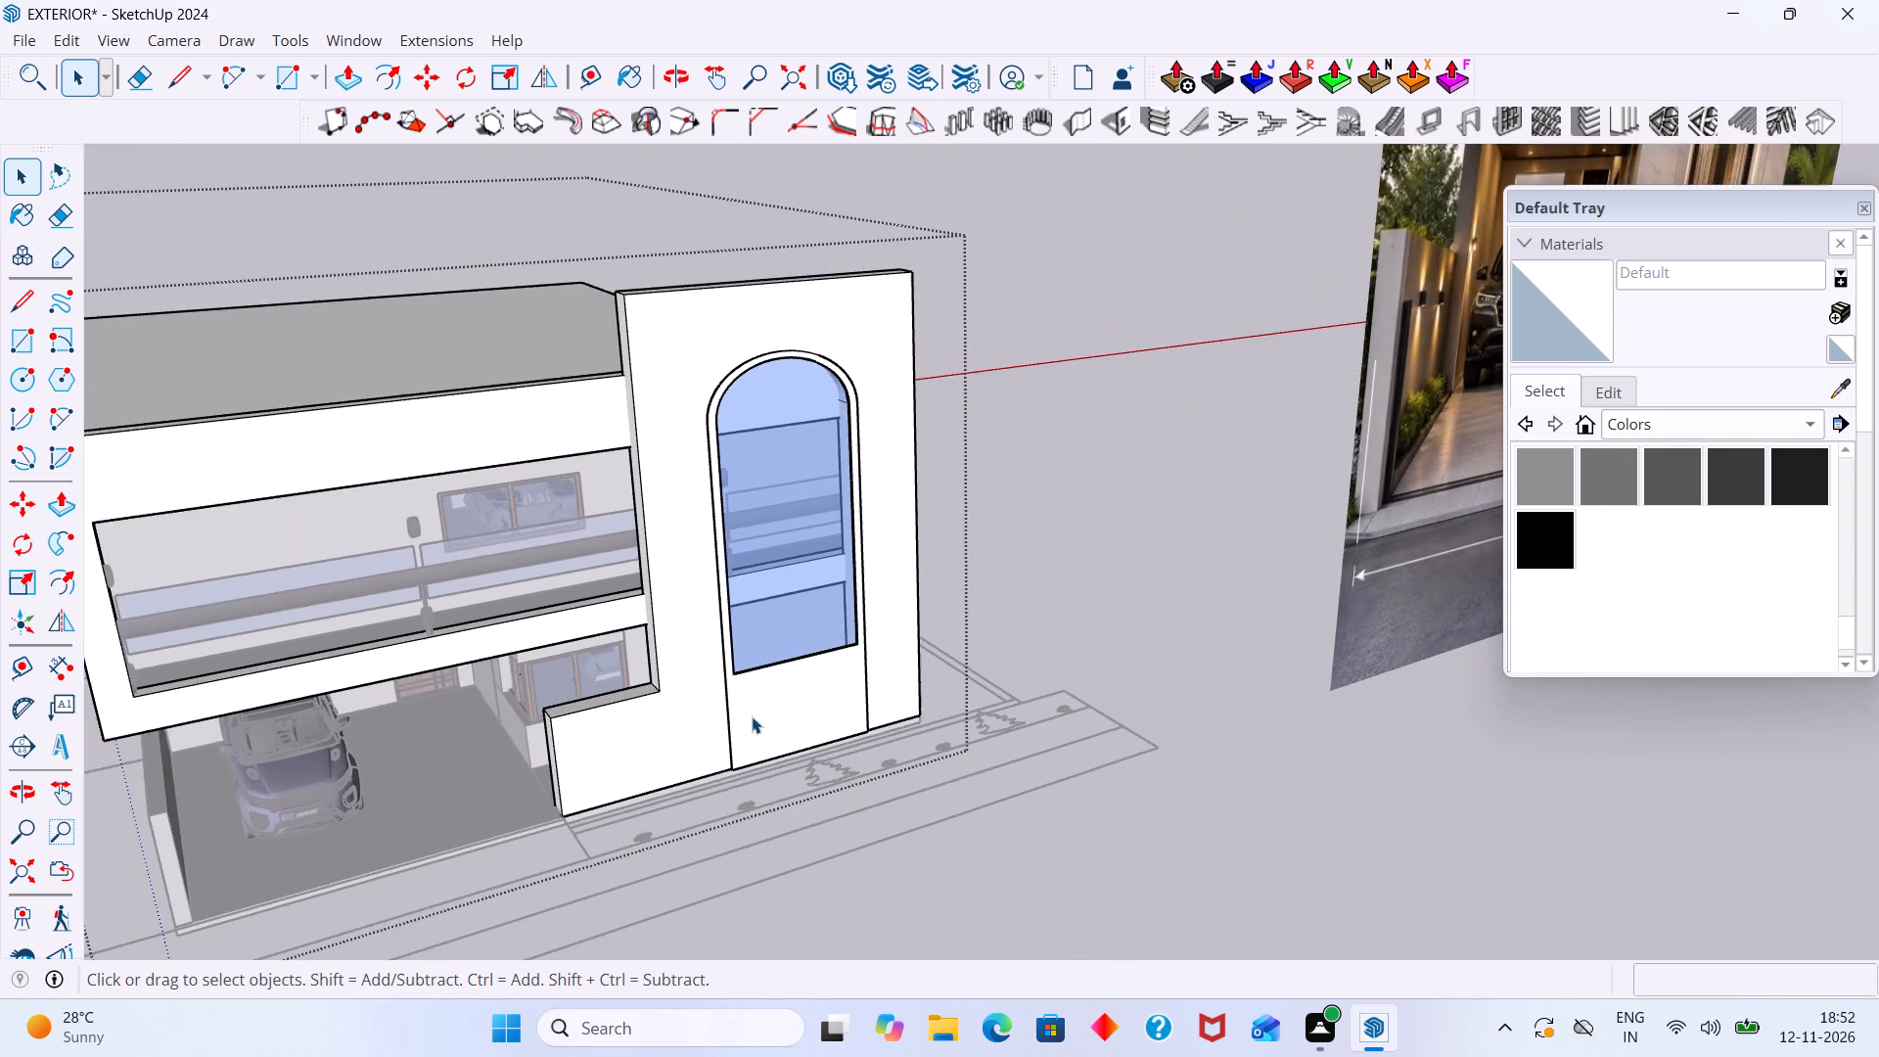
{"action": "scroll", "coordinate": [735, 716], "scroll_direction": "up", "scroll_amount": 7}
{"action": "scroll", "coordinate": [752, 671], "scroll_direction": "down", "scroll_amount": 9}
{"action": "middle_click_drag", "start_coordinate": [759, 694], "coordinate": [720, 704]}
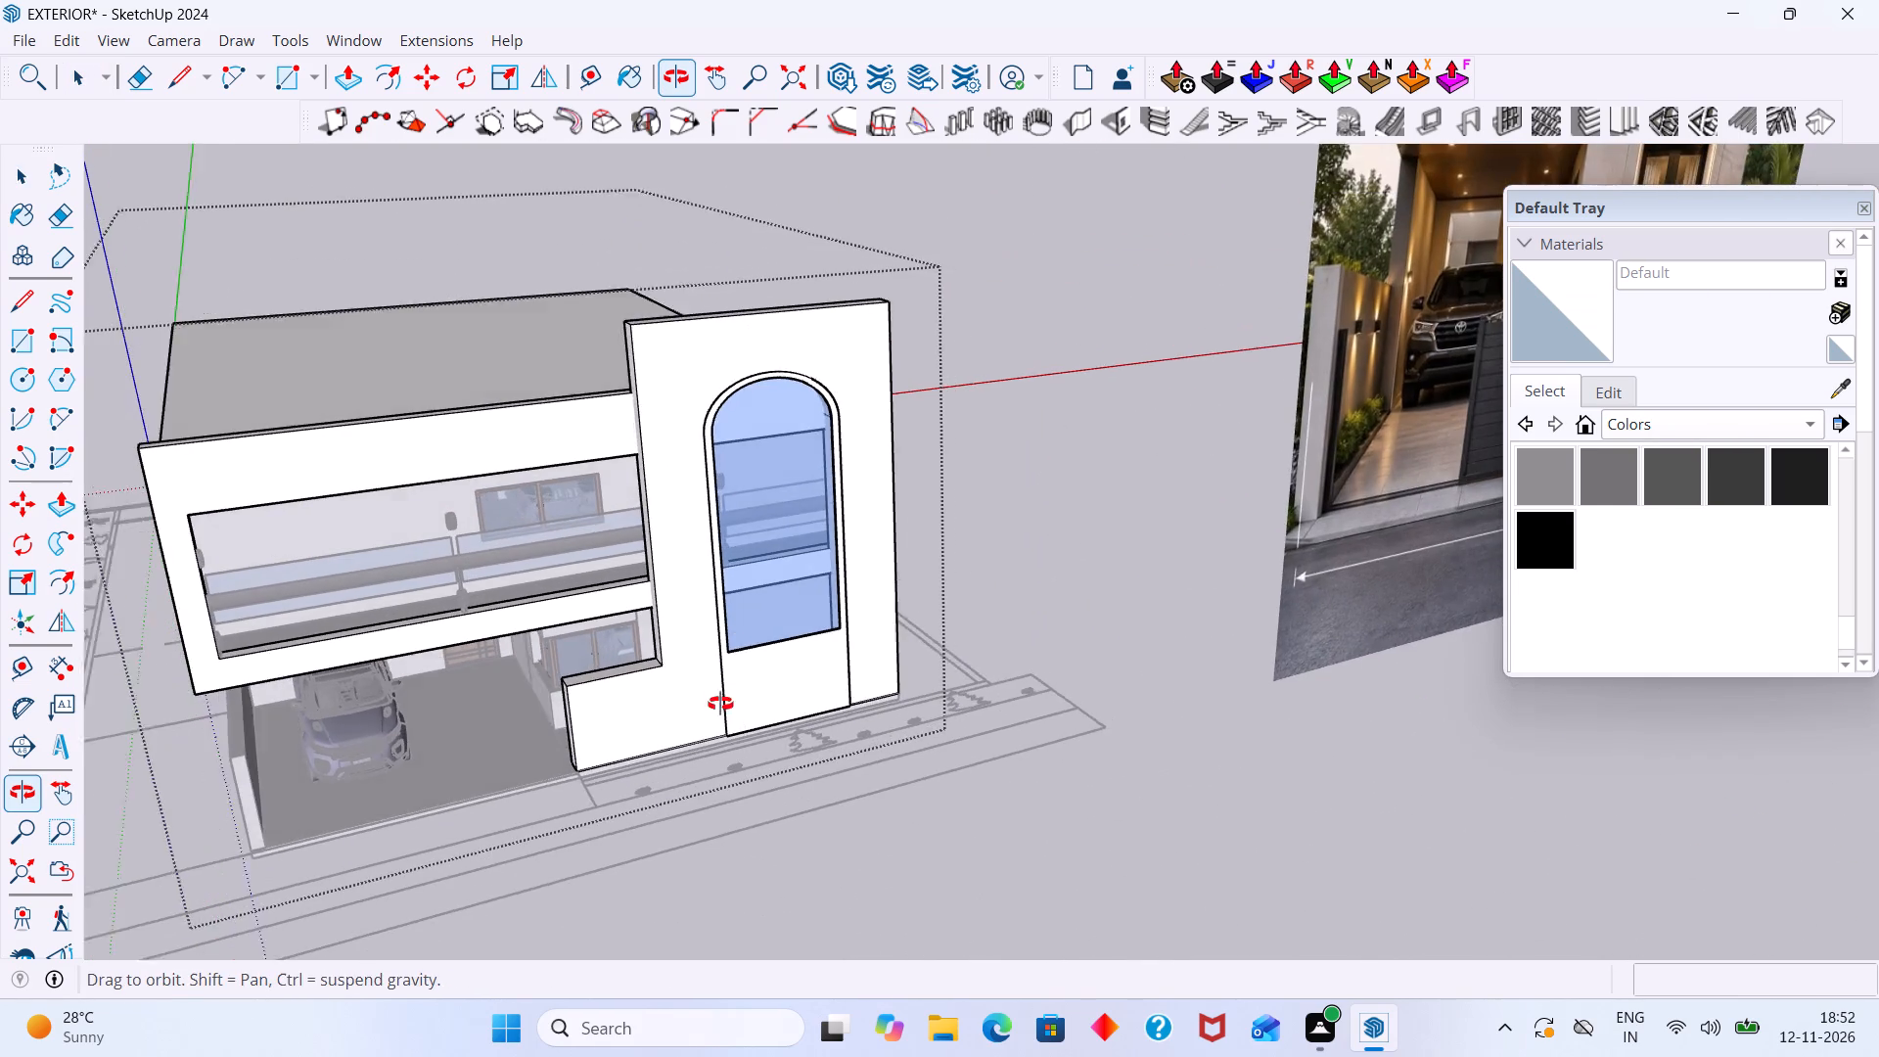
{"action": "middle_click_drag", "start_coordinate": [720, 704], "coordinate": [693, 716]}
{"action": "scroll", "coordinate": [740, 699], "scroll_direction": "up", "scroll_amount": 5}
{"action": "scroll", "coordinate": [733, 695], "scroll_direction": "down", "scroll_amount": 11}
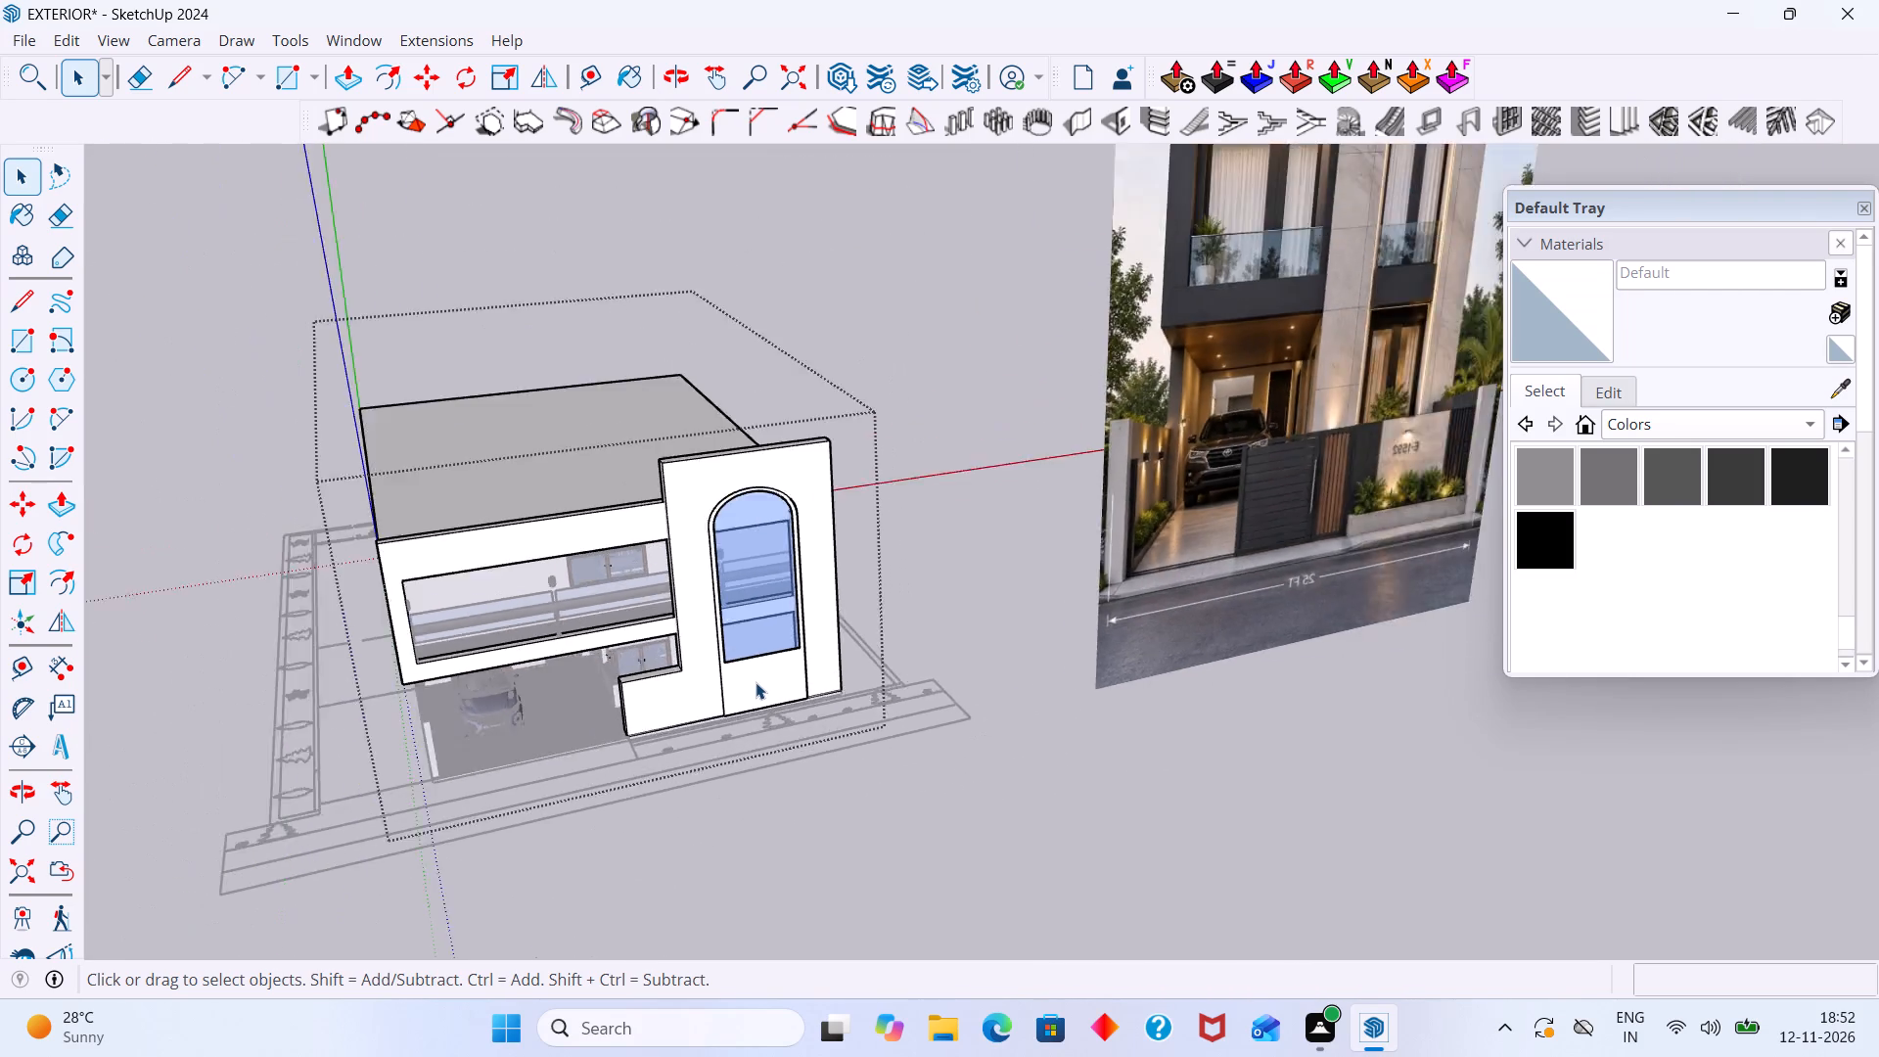
{"action": "scroll", "coordinate": [756, 682], "scroll_direction": "down", "scroll_amount": 3}
{"action": "scroll", "coordinate": [755, 682], "scroll_direction": "up", "scroll_amount": 17}
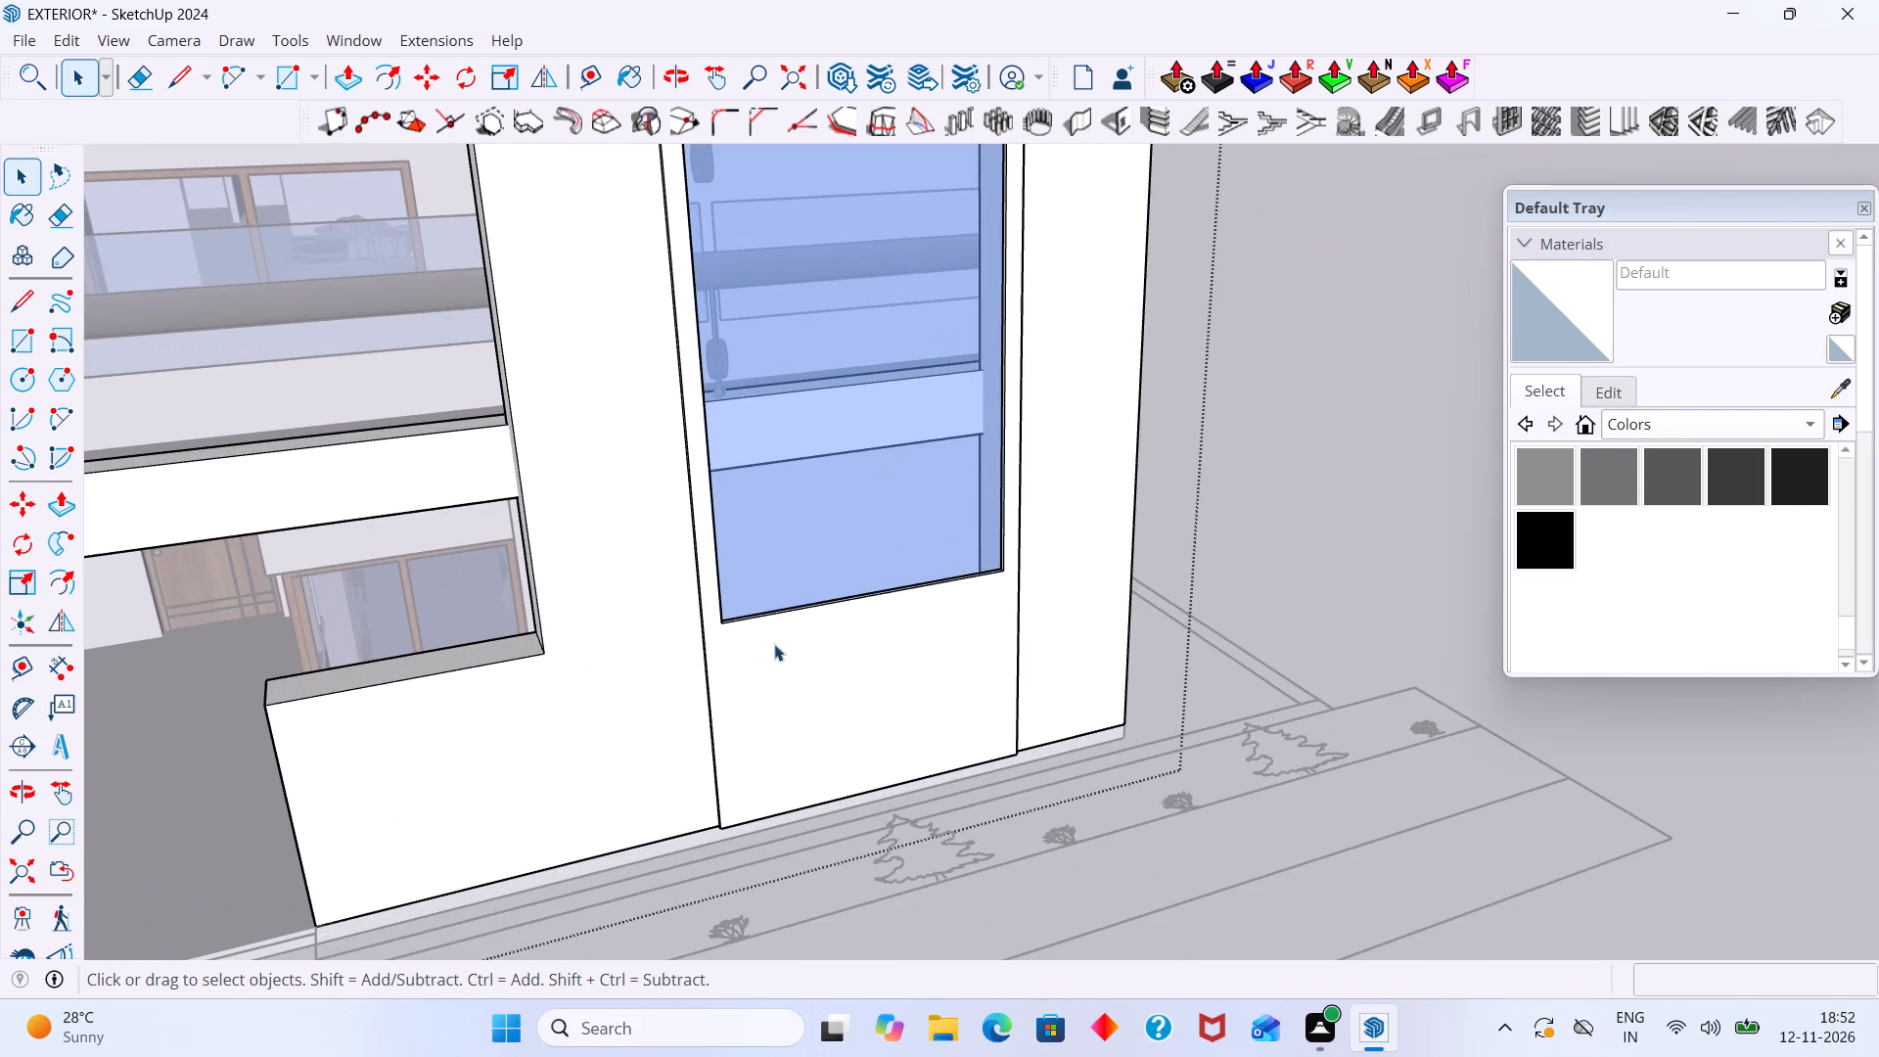
{"action": "key", "text": "l"}
{"action": "scroll", "coordinate": [774, 644], "scroll_direction": "up", "scroll_amount": 11}
{"action": "left_click", "coordinate": [660, 592]}
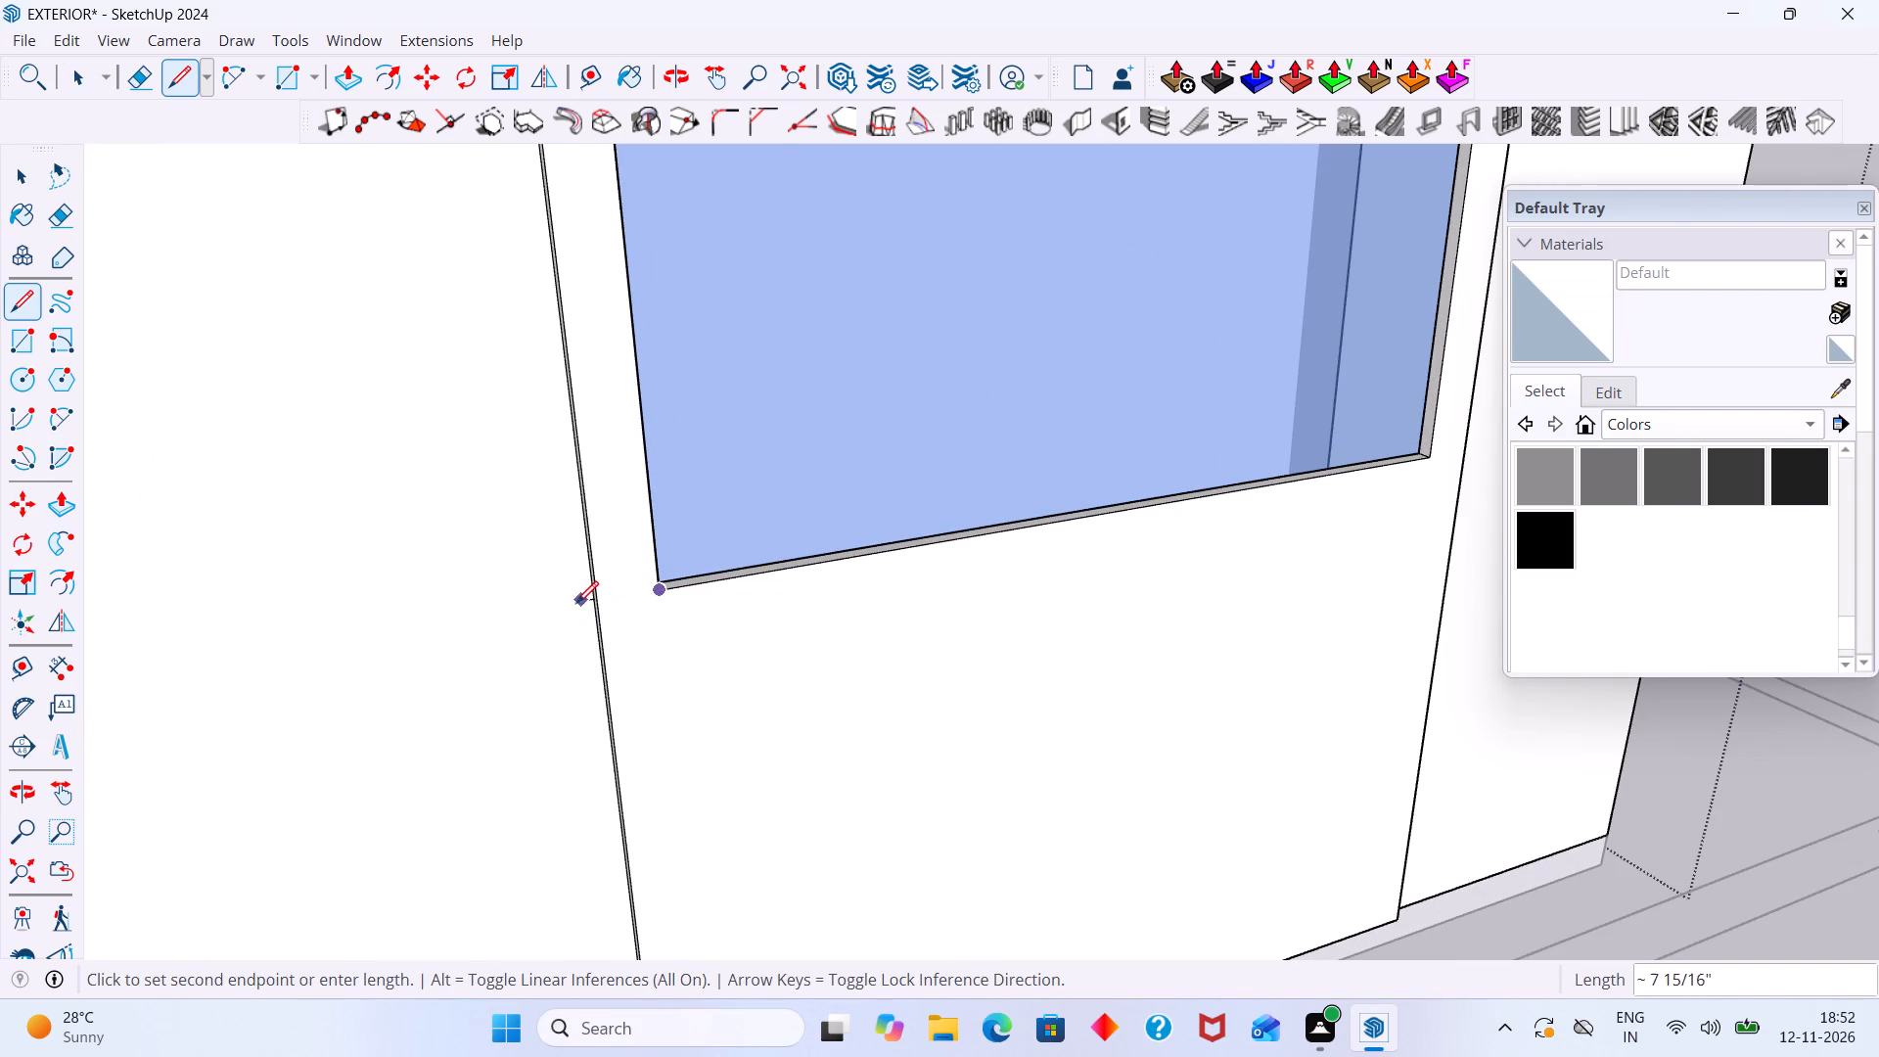
{"action": "key", "text": "Right"}
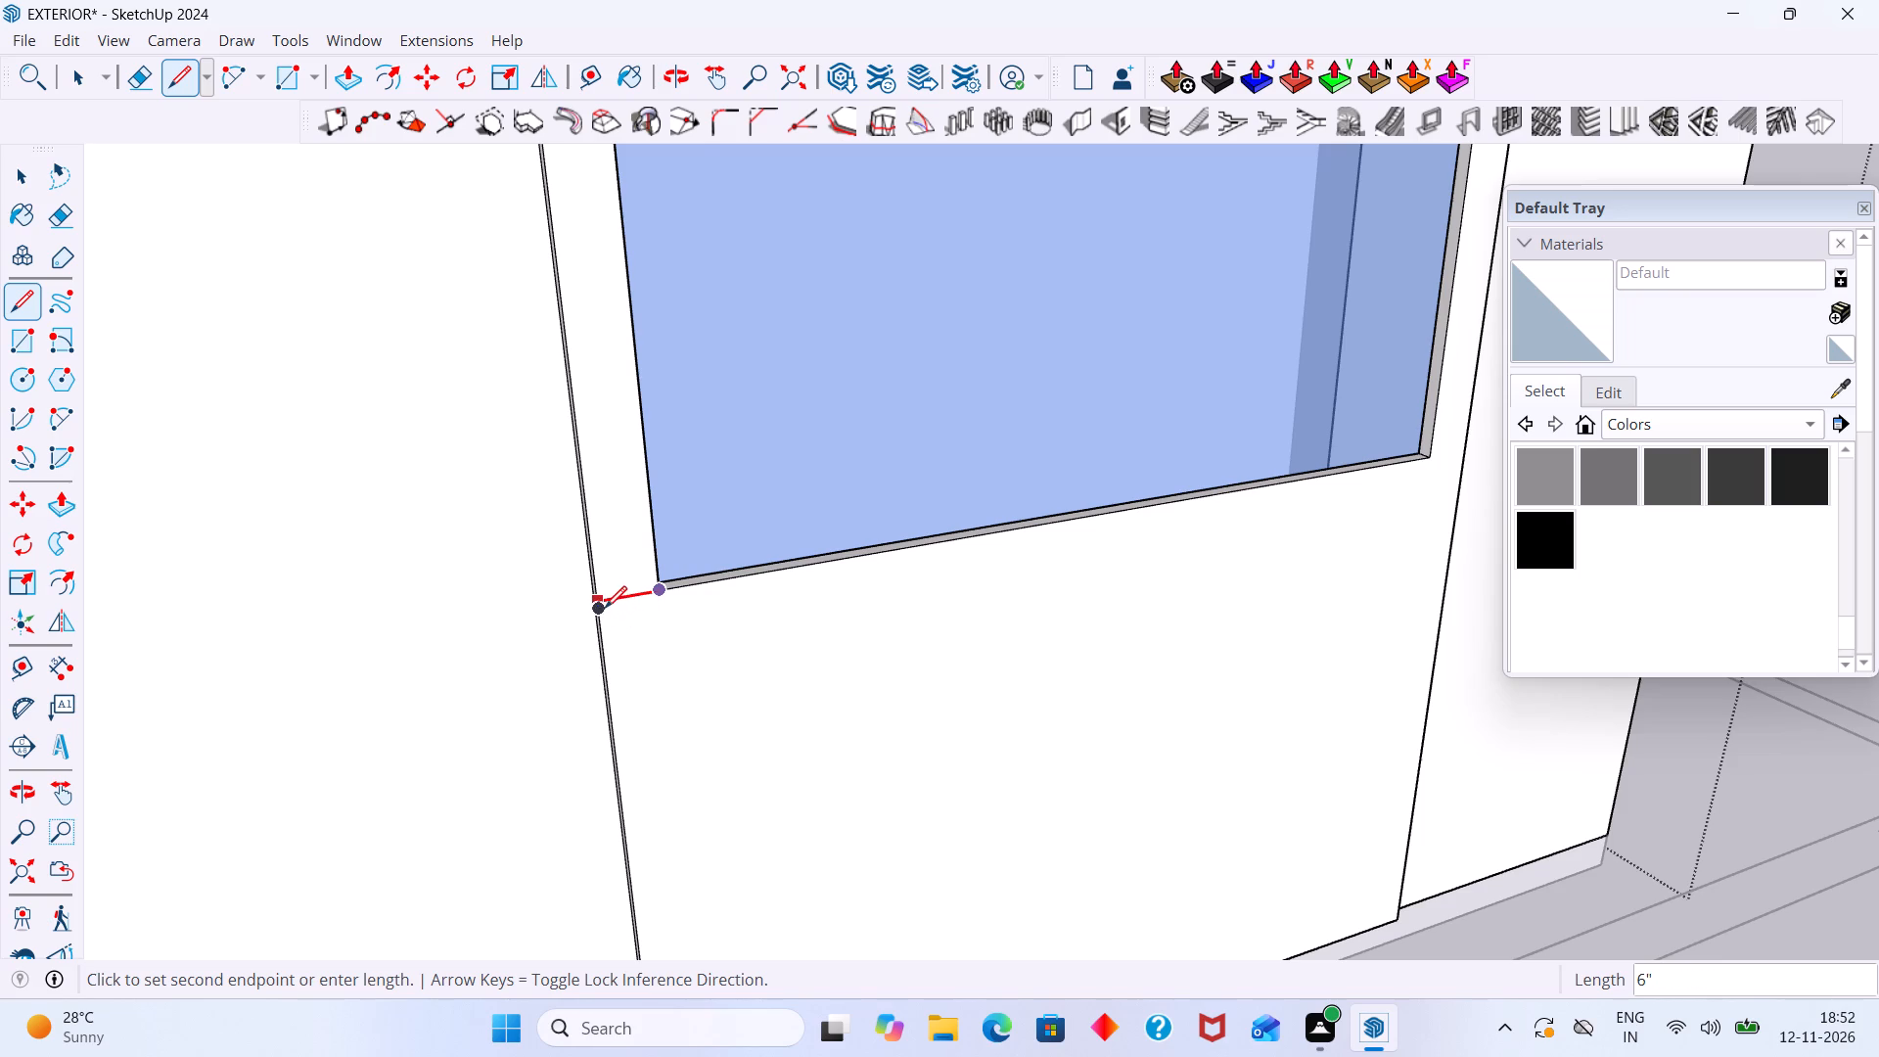
{"action": "left_click", "coordinate": [604, 608]}
{"action": "key", "text": "space"}
{"action": "scroll", "coordinate": [733, 628], "scroll_direction": "down", "scroll_amount": 2}
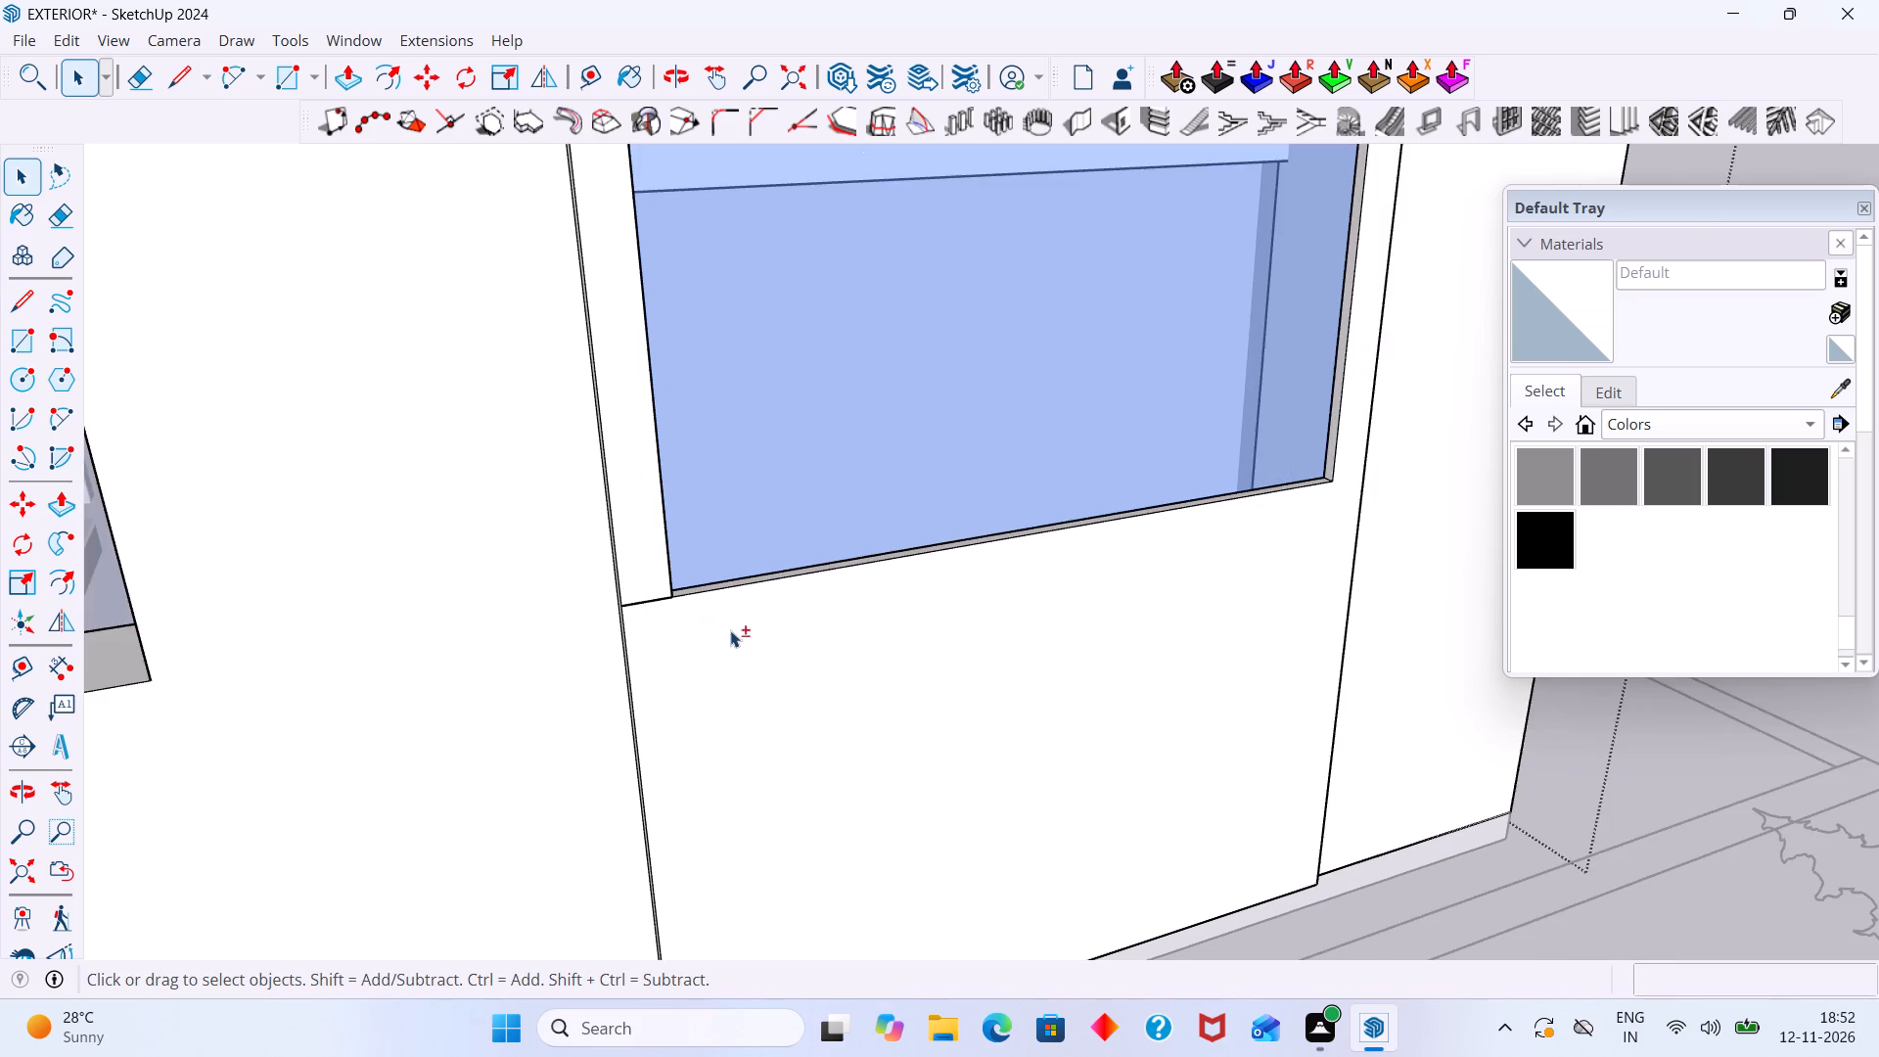
Draw a matching 6" line from the opening's other lower corner to the border's opposite outer edge.
{"action": "middle_click_drag", "start_coordinate": [730, 630], "coordinate": [428, 695], "text": "shift"}
{"action": "key", "text": "l"}
{"action": "scroll", "coordinate": [1004, 579], "scroll_direction": "up", "scroll_amount": 8}
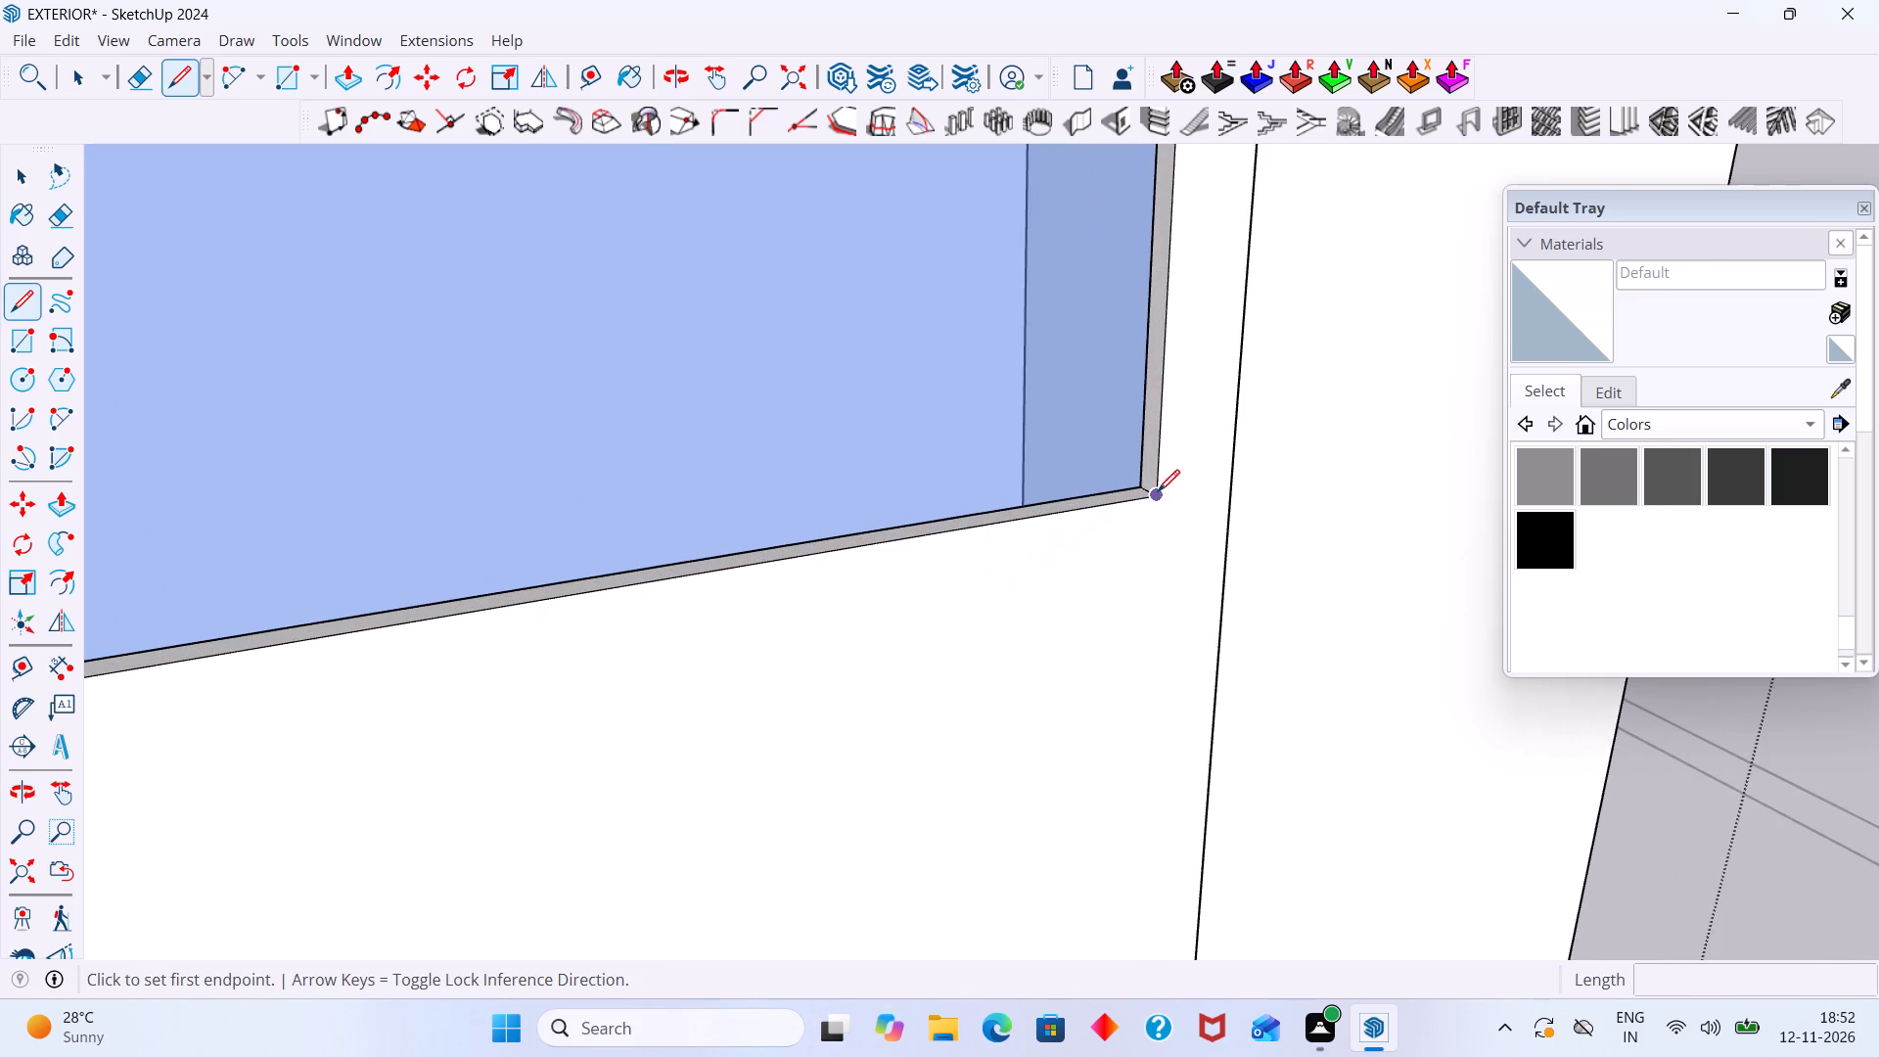
{"action": "left_click", "coordinate": [1156, 498]}
{"action": "left_click", "coordinate": [1228, 489]}
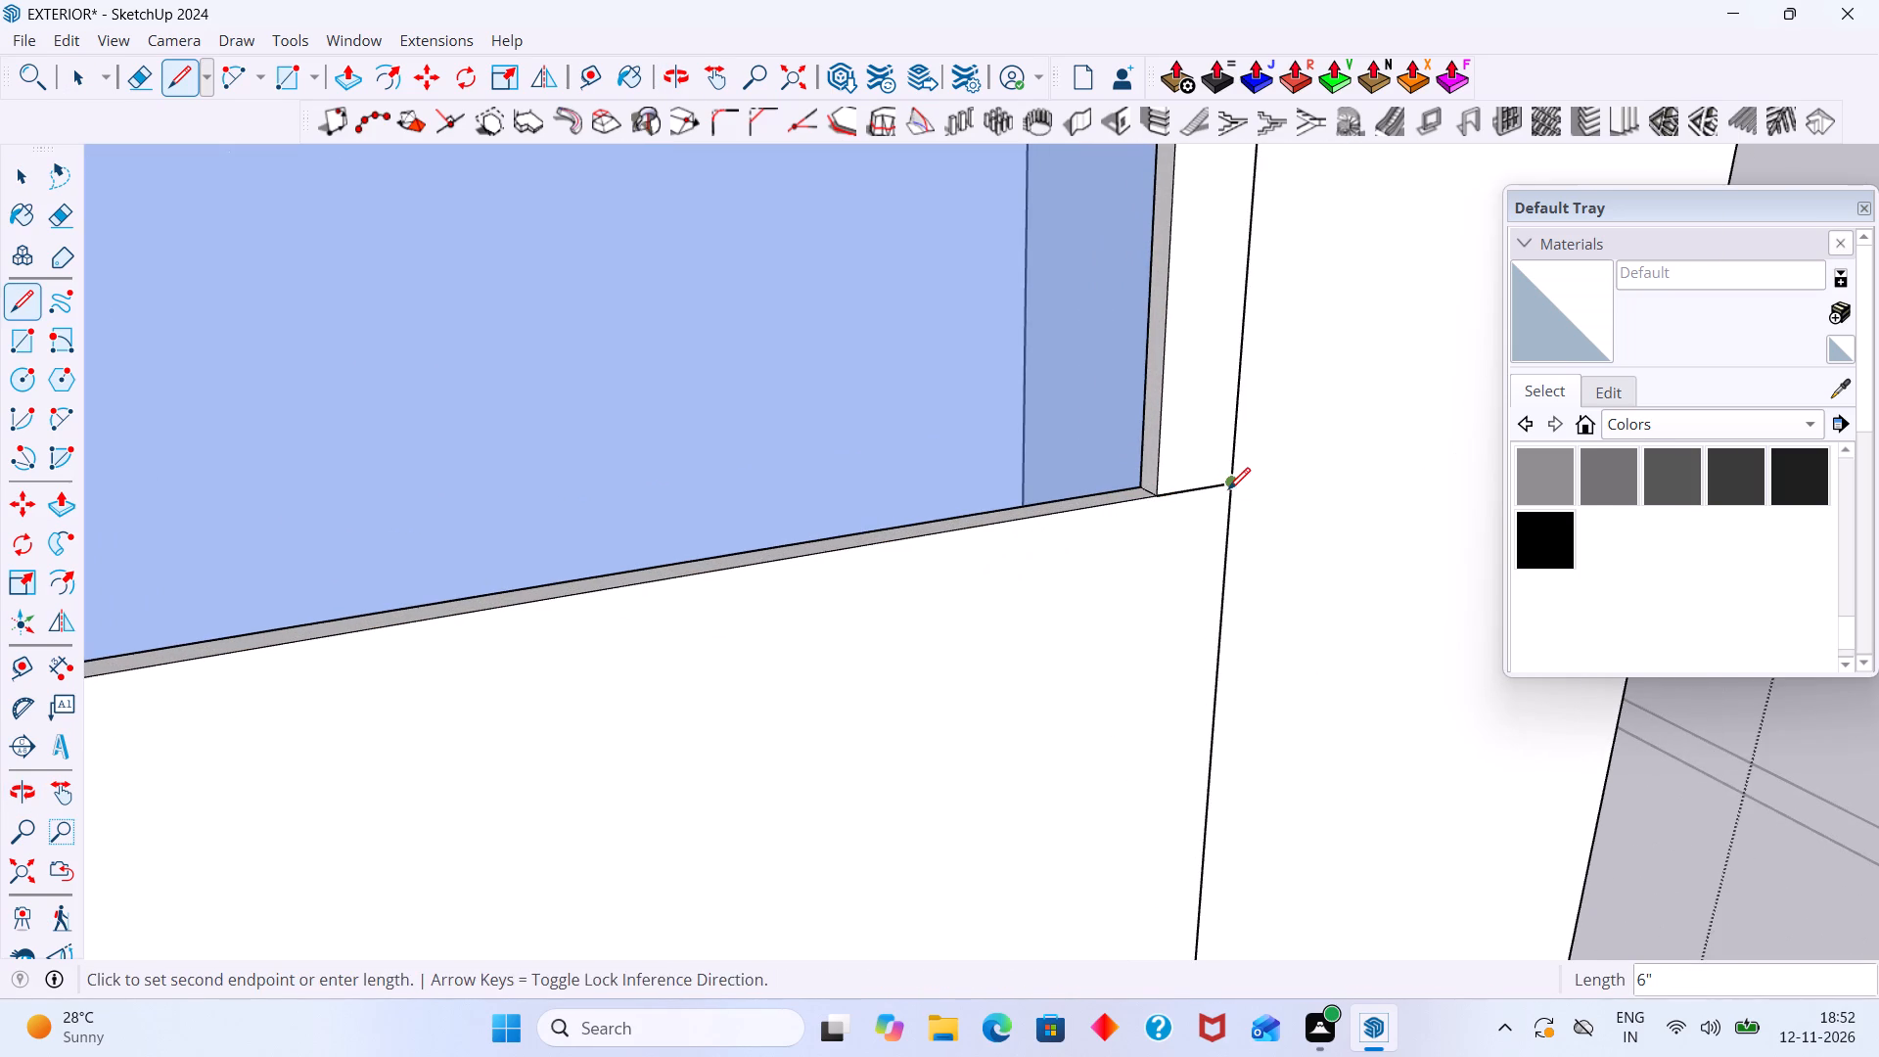
{"action": "key", "text": "space"}
Examine the house front and the tower's bottom panel from several angles against the facade reference image.
{"action": "scroll", "coordinate": [1209, 546], "scroll_direction": "down", "scroll_amount": 20}
{"action": "scroll", "coordinate": [1209, 546], "scroll_direction": "down", "scroll_amount": 5}
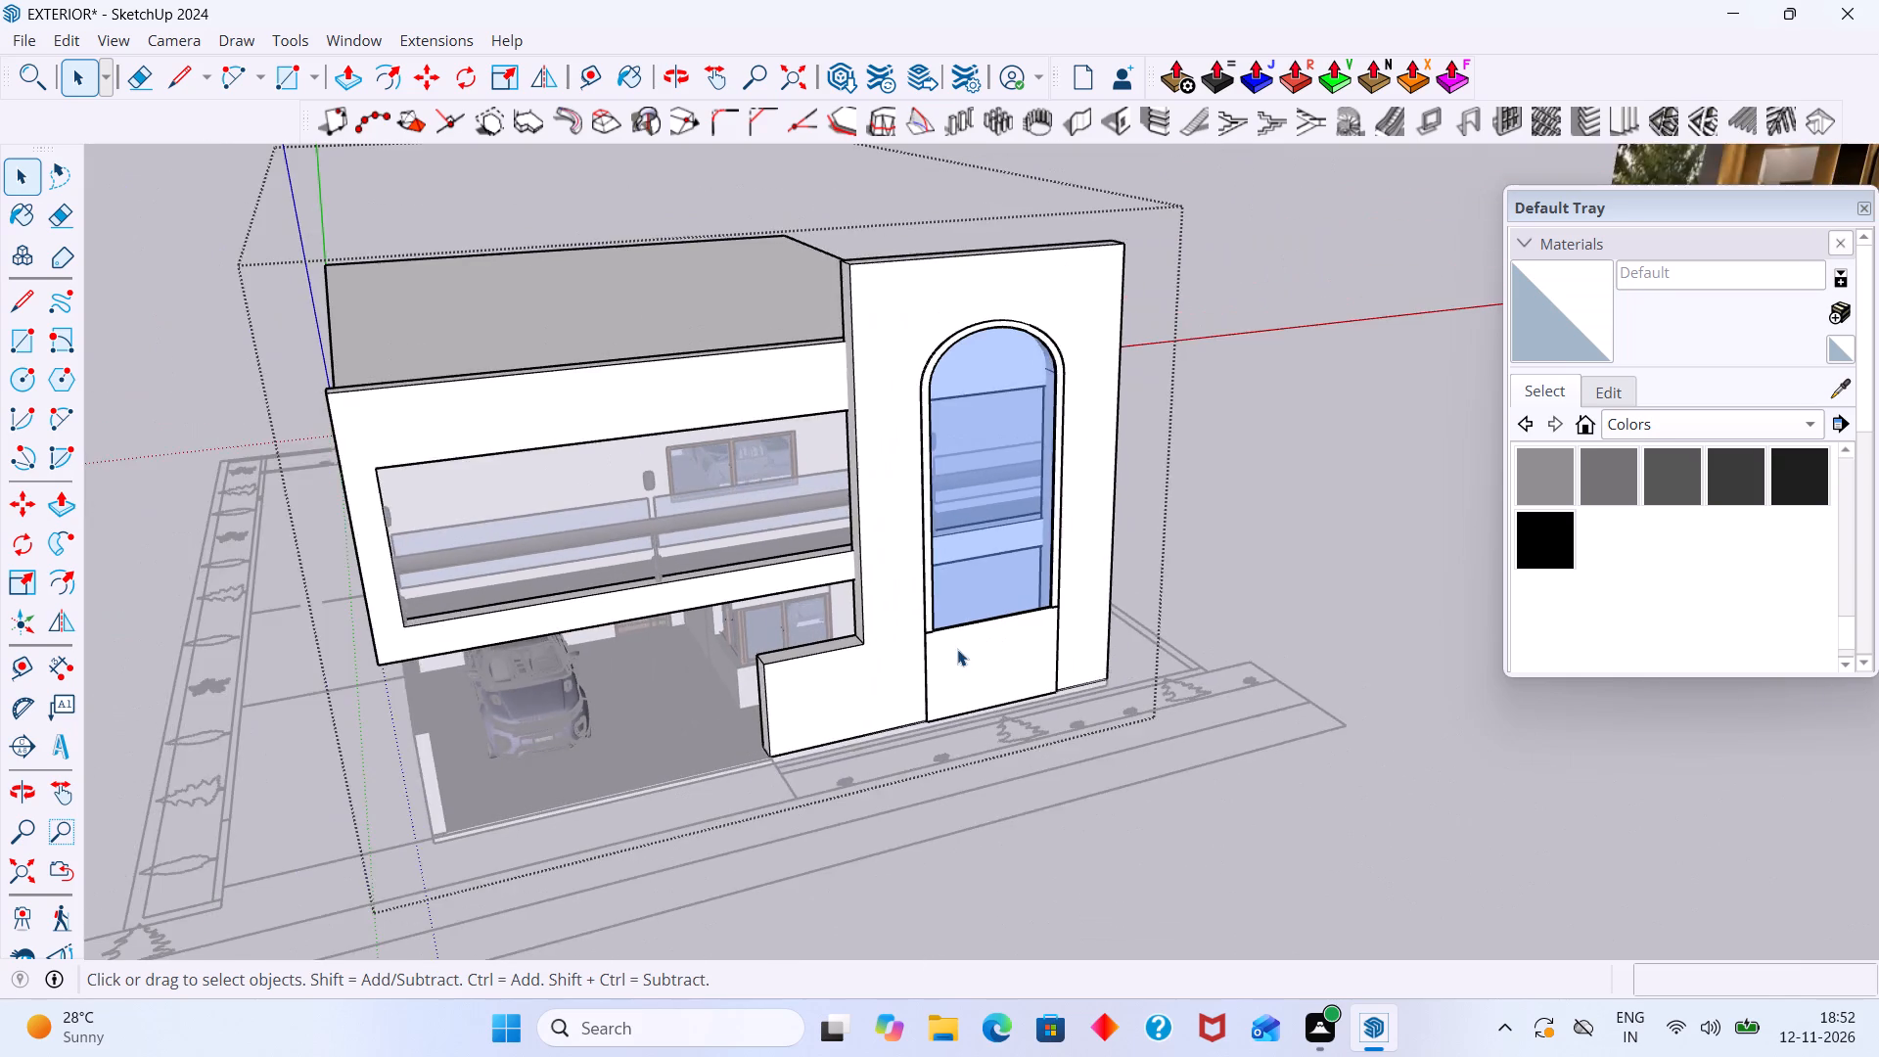
{"action": "scroll", "coordinate": [957, 649], "scroll_direction": "down", "scroll_amount": 7}
{"action": "middle_click_drag", "start_coordinate": [928, 659], "coordinate": [822, 597], "text": "shift"}
{"action": "scroll", "coordinate": [830, 598], "scroll_direction": "down", "scroll_amount": 6}
{"action": "middle_click_drag", "start_coordinate": [906, 635], "coordinate": [819, 668], "text": "shift"}
{"action": "scroll", "coordinate": [790, 669], "scroll_direction": "up", "scroll_amount": 8}
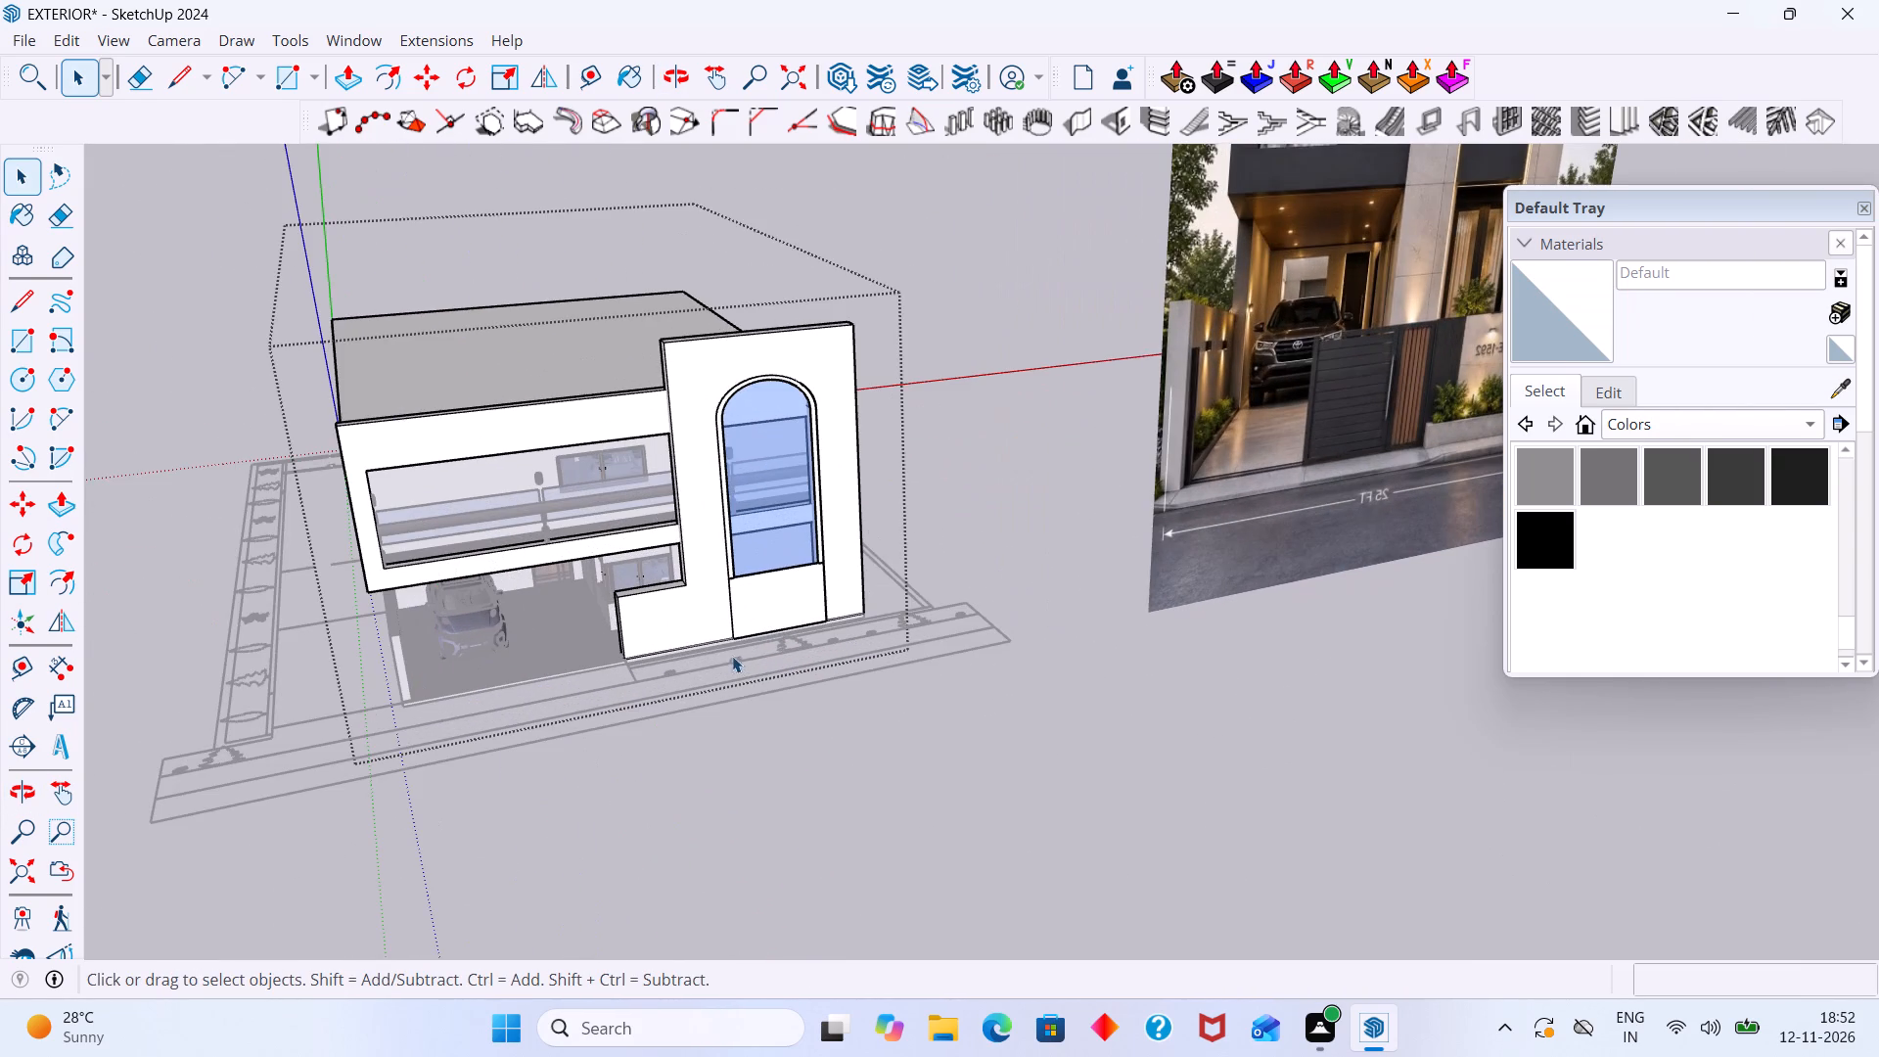
{"action": "scroll", "coordinate": [695, 613], "scroll_direction": "up", "scroll_amount": 9}
{"action": "scroll", "coordinate": [676, 594], "scroll_direction": "down", "scroll_amount": 14}
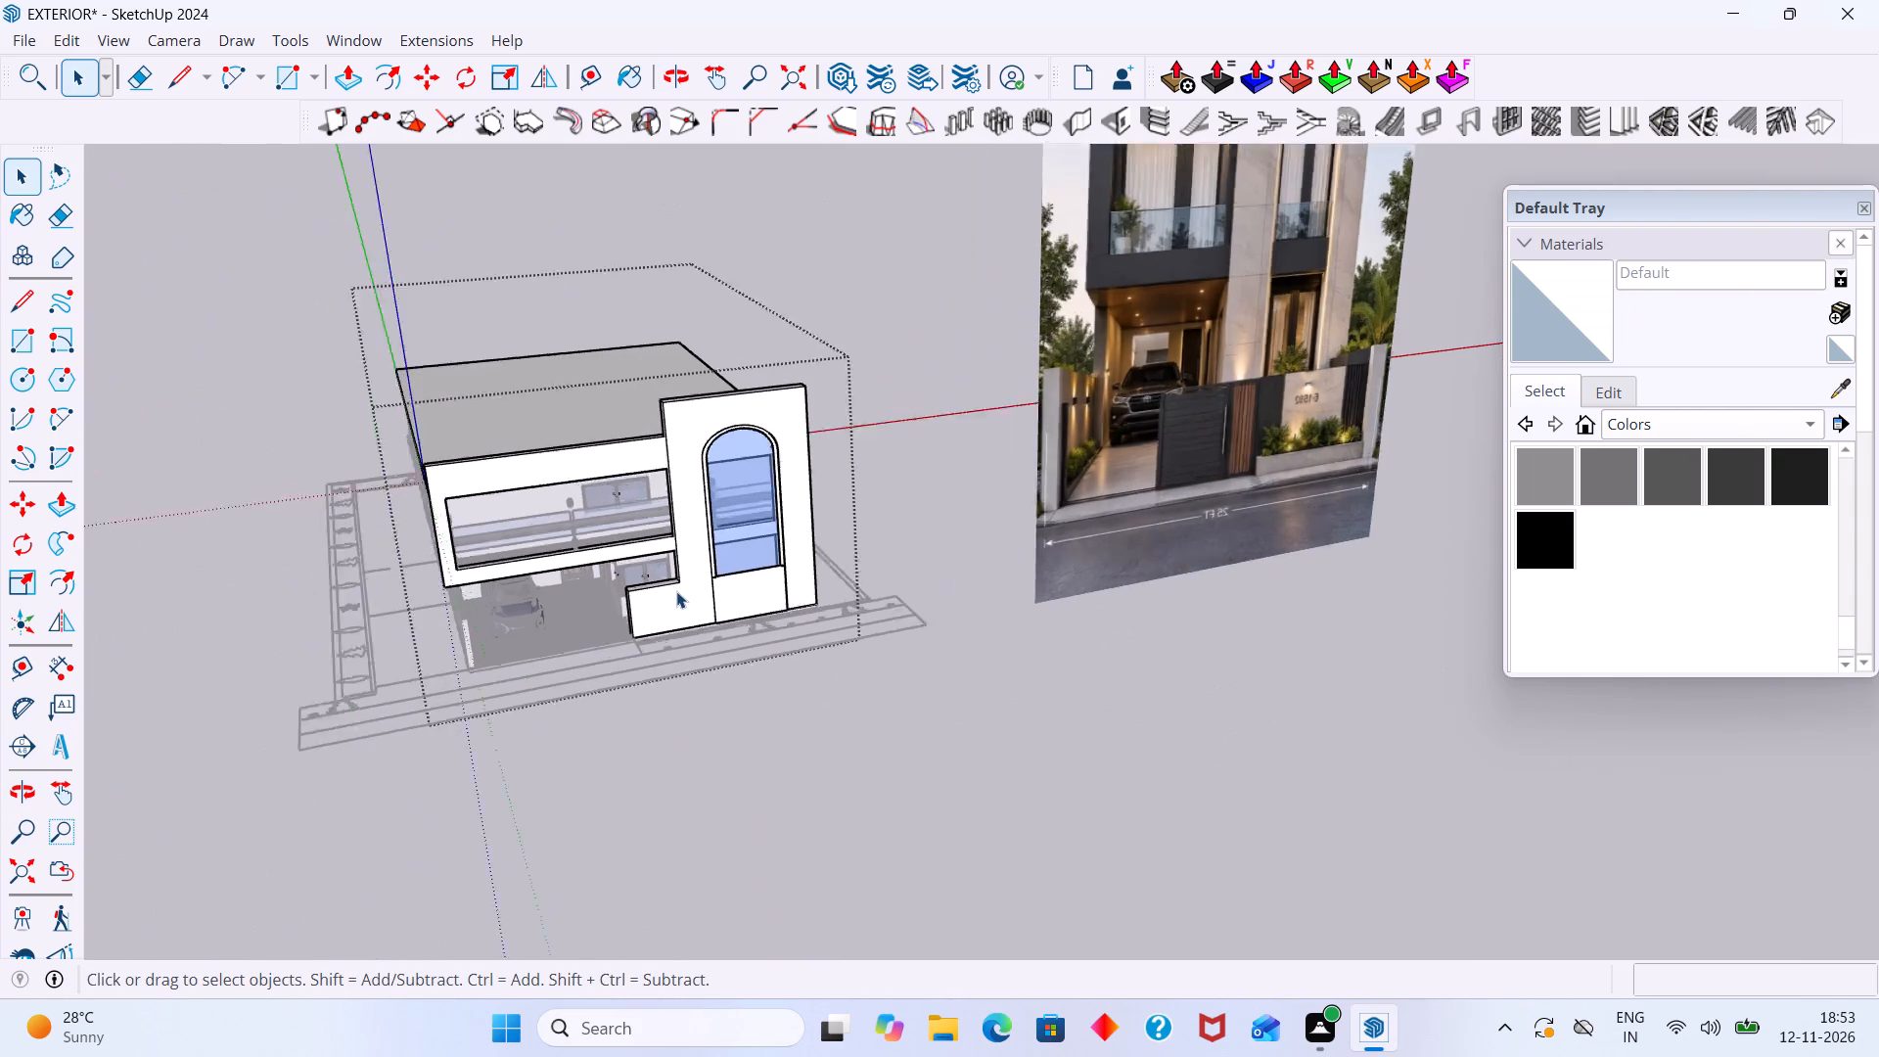
{"action": "scroll", "coordinate": [676, 591], "scroll_direction": "down", "scroll_amount": 1}
{"action": "middle_click_drag", "start_coordinate": [691, 622], "coordinate": [914, 609]}
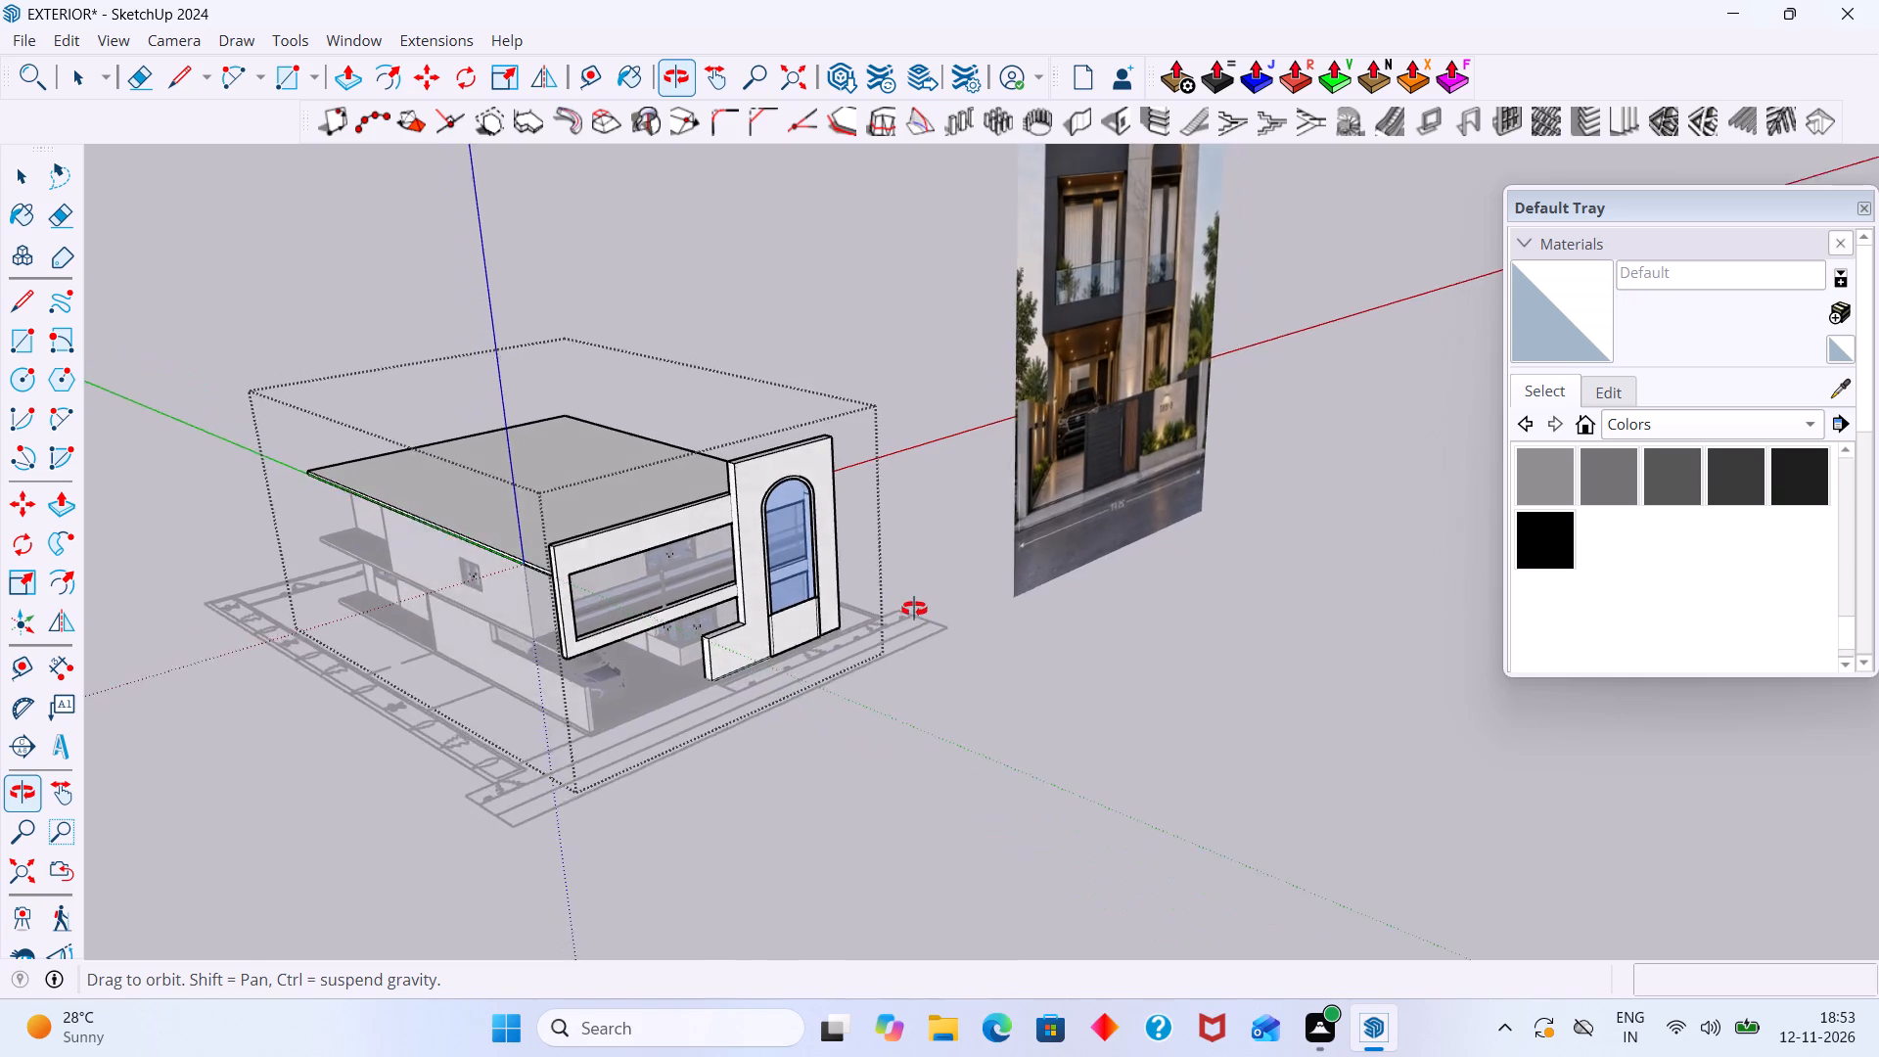
{"action": "middle_click_drag", "start_coordinate": [914, 609], "coordinate": [908, 605]}
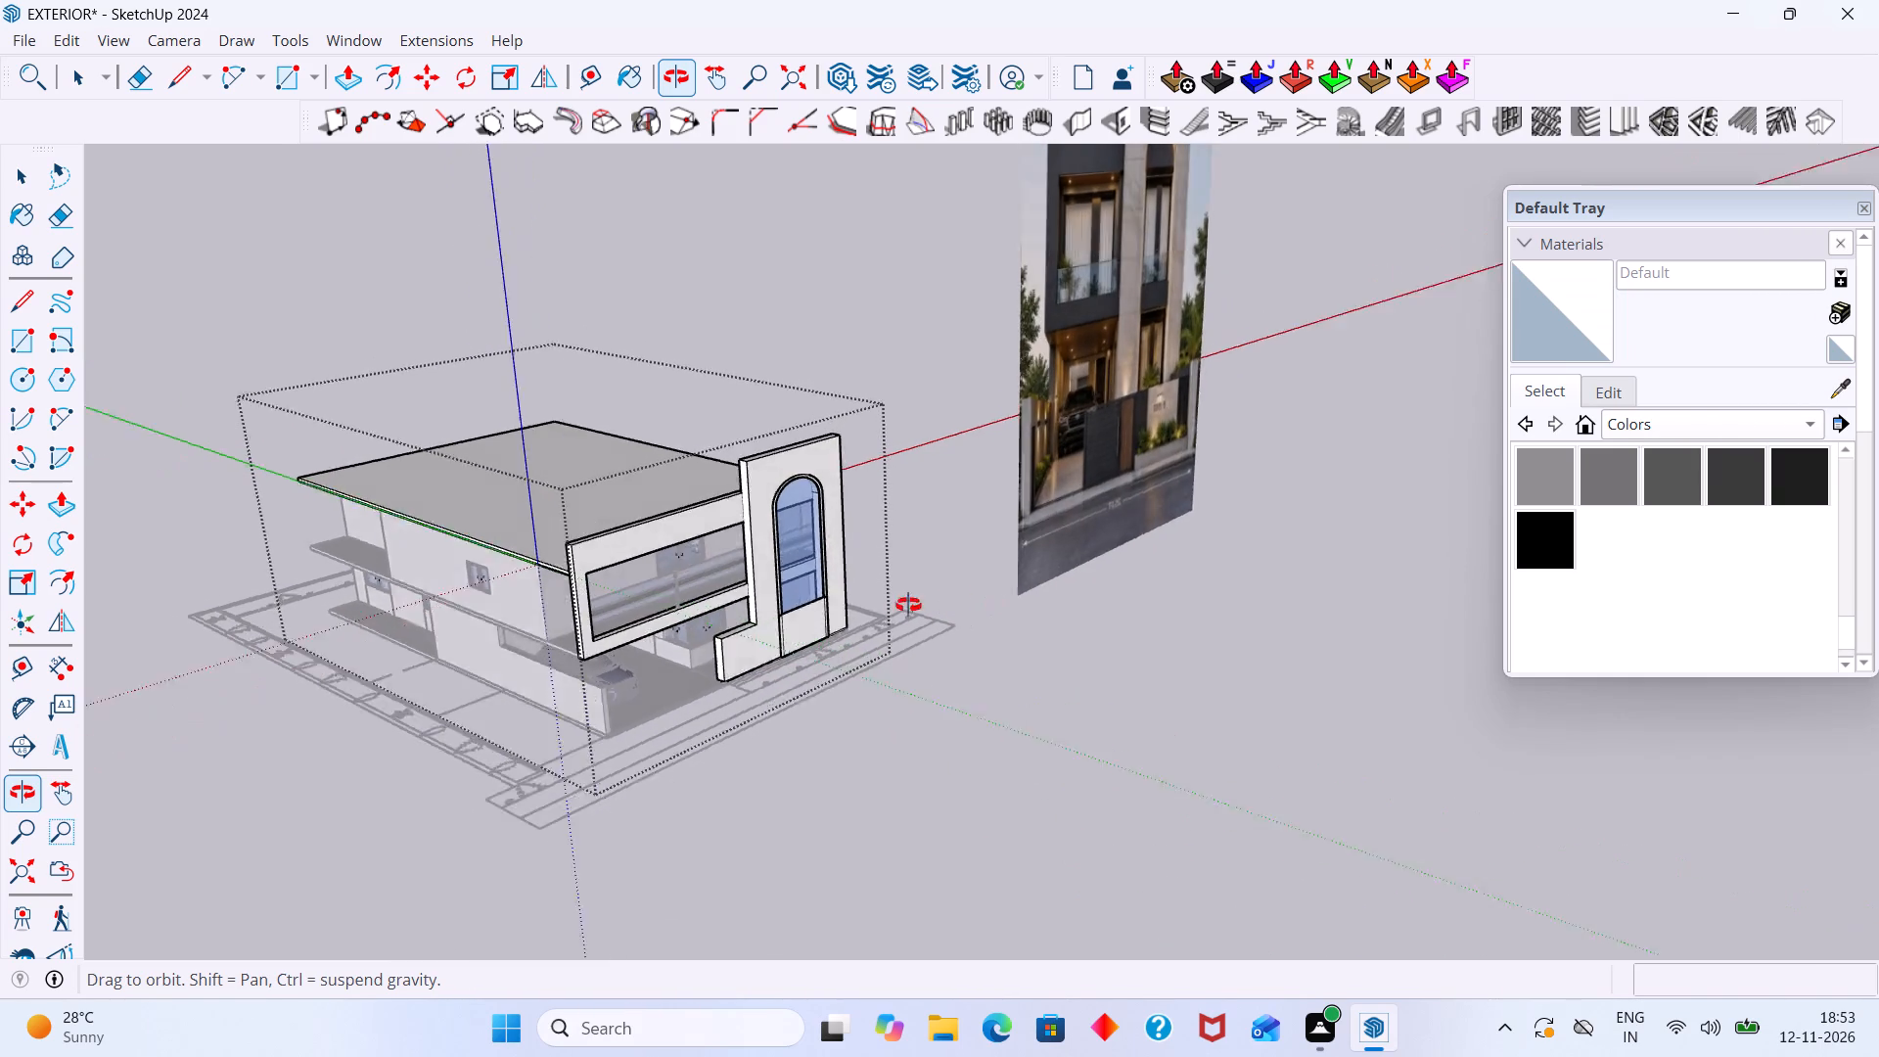
{"action": "middle_click_drag", "start_coordinate": [908, 605], "coordinate": [753, 620]}
Open the tower wall group, draw a line about 6' 3" from the low side wall's inner top corner to the base edge, and exit.
{"action": "scroll", "coordinate": [658, 630], "scroll_direction": "up", "scroll_amount": 17}
{"action": "middle_click_drag", "start_coordinate": [669, 606], "coordinate": [644, 605]}
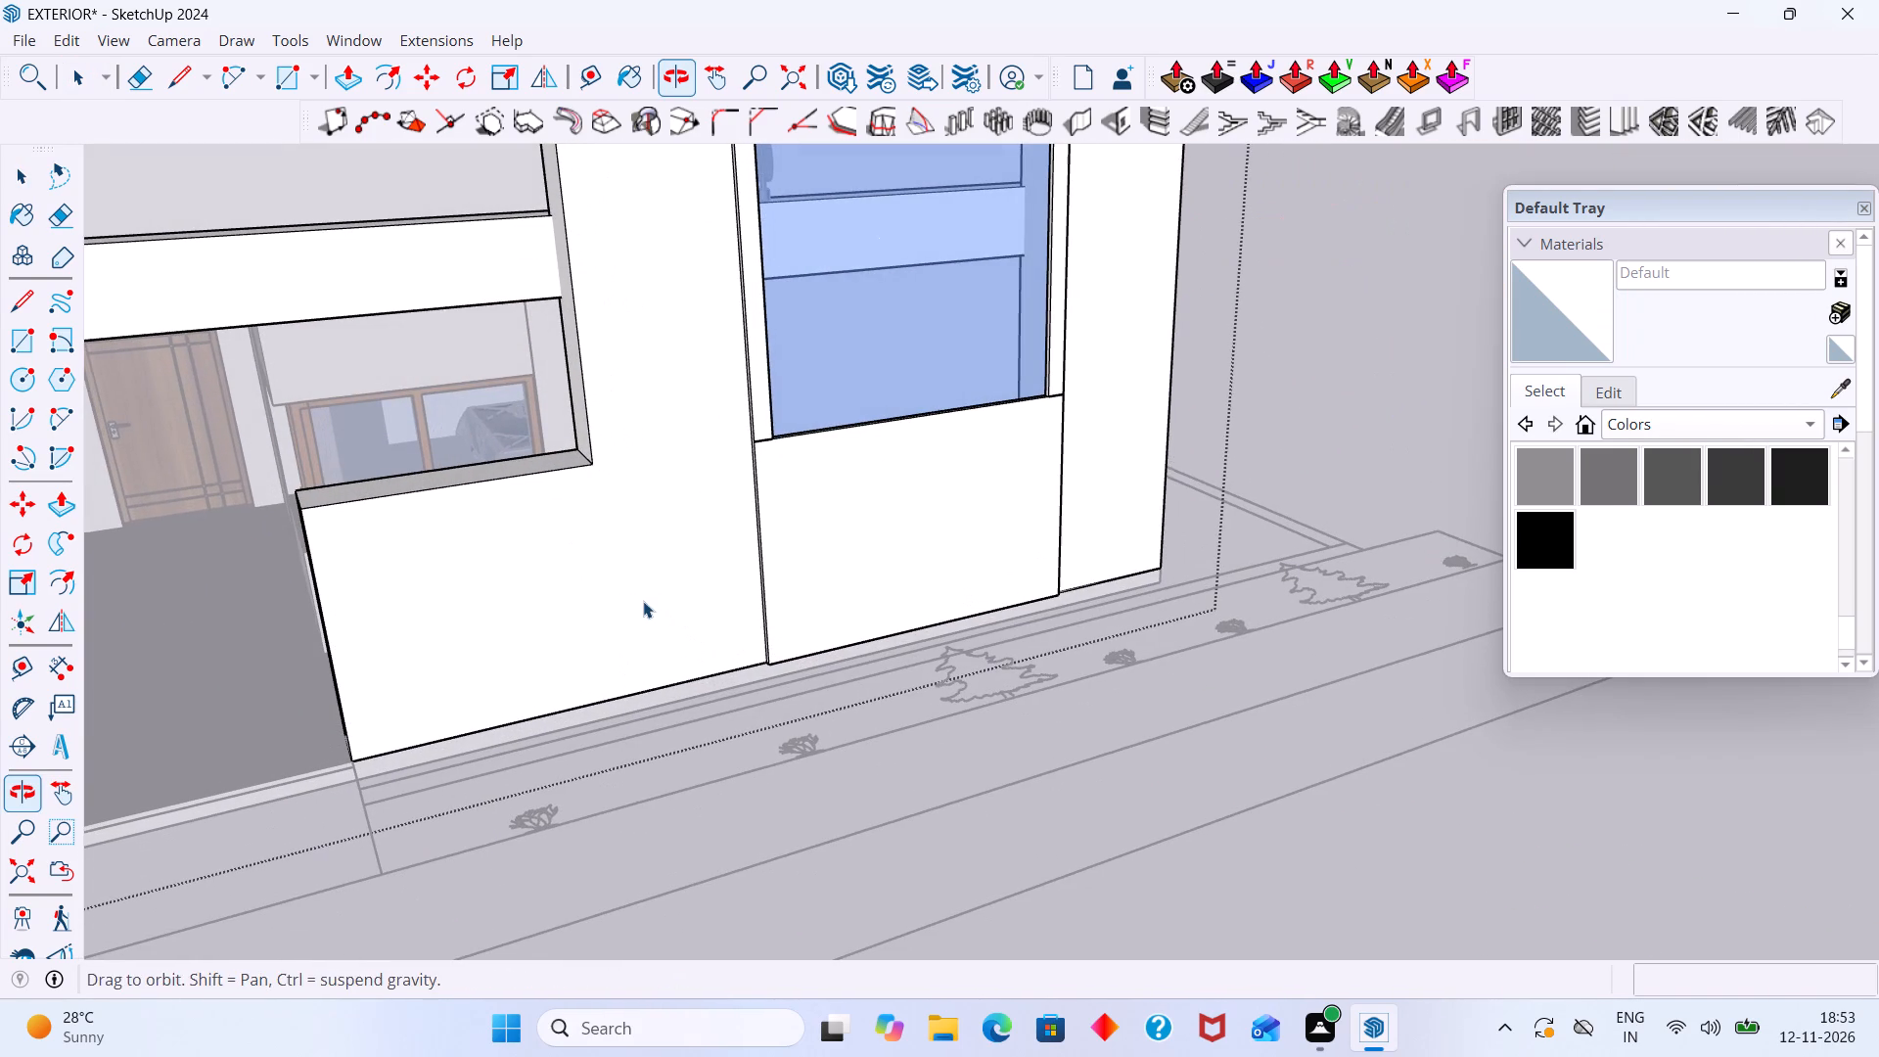
{"action": "triple_click", "coordinate": [632, 574]}
{"action": "left_click", "coordinate": [627, 601]}
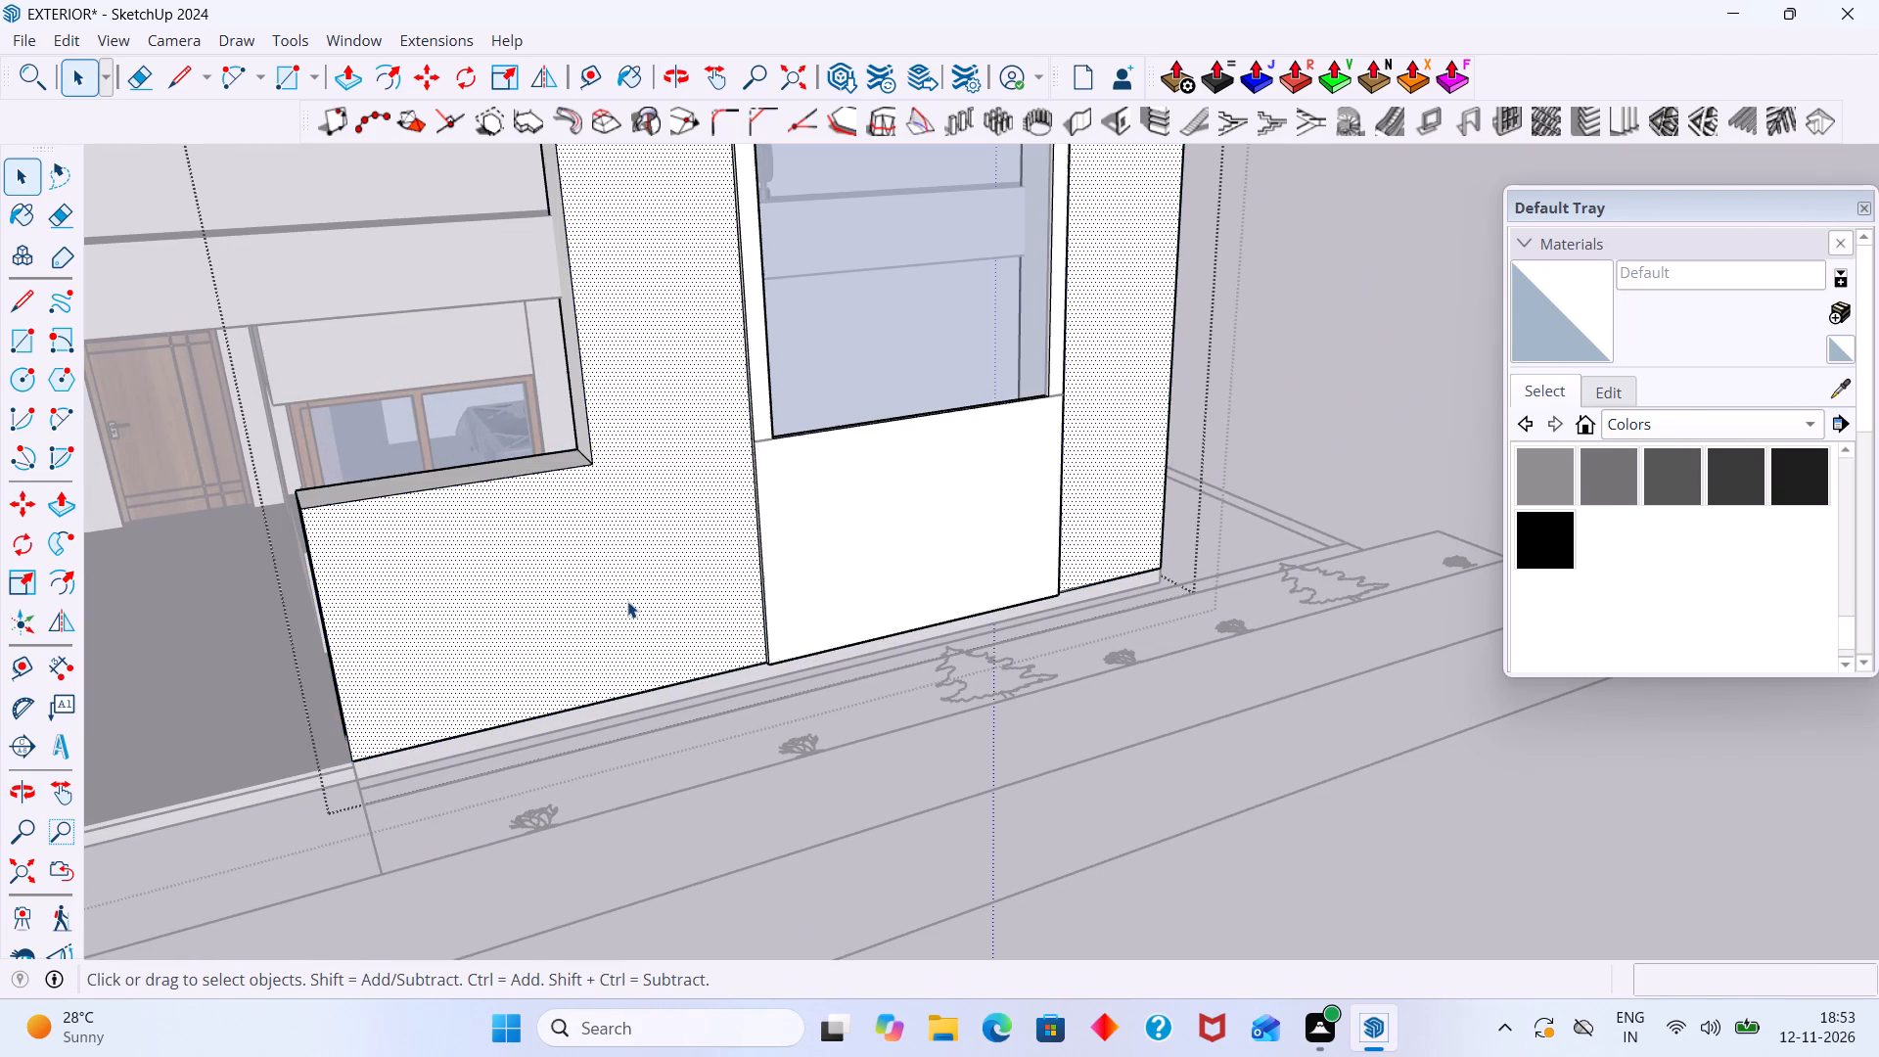
{"action": "key", "text": "l"}
{"action": "left_click", "coordinate": [591, 465]}
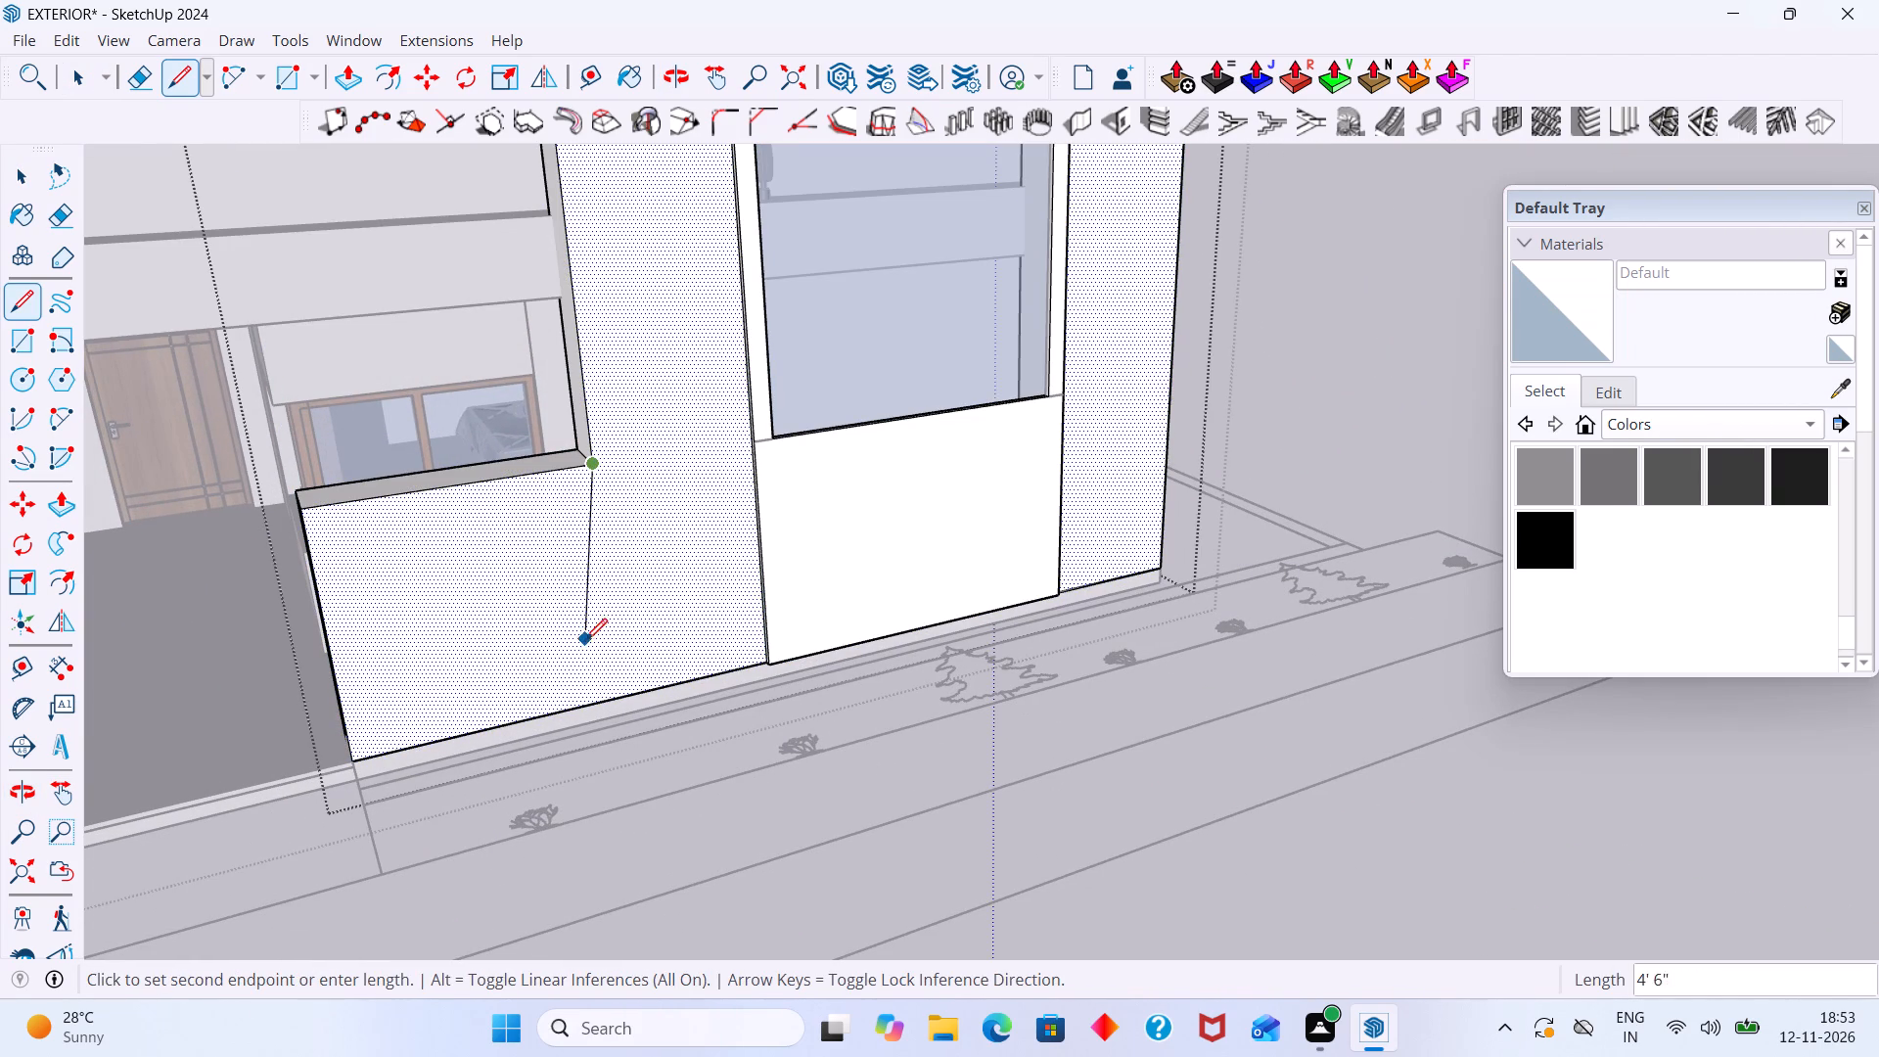
{"action": "left_click", "coordinate": [619, 693]}
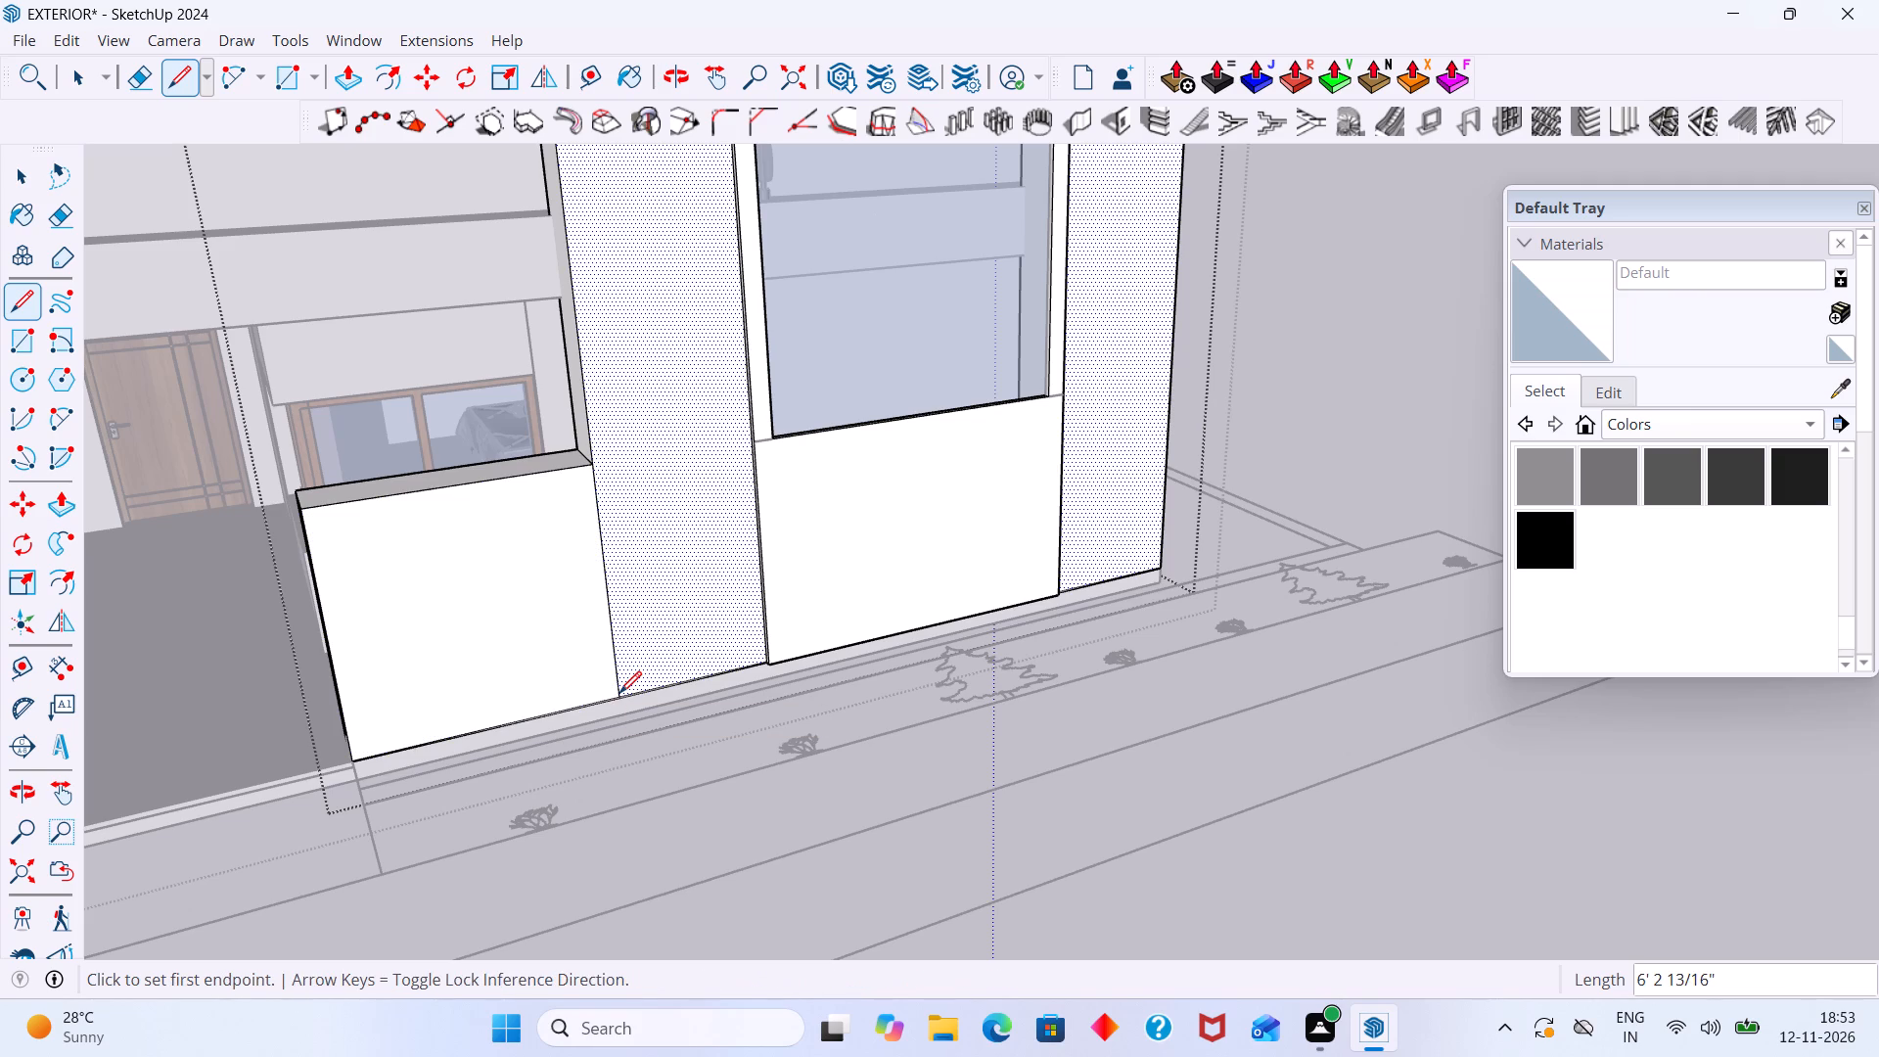
{"action": "key", "text": "space"}
{"action": "scroll", "coordinate": [715, 736], "scroll_direction": "down", "scroll_amount": 7}
{"action": "left_click", "coordinate": [1168, 922]}
Examine the divided tower wall and bottom panel, exit the house group, and compare the whole house with the facade reference image.
{"action": "scroll", "coordinate": [885, 813], "scroll_direction": "down", "scroll_amount": 4}
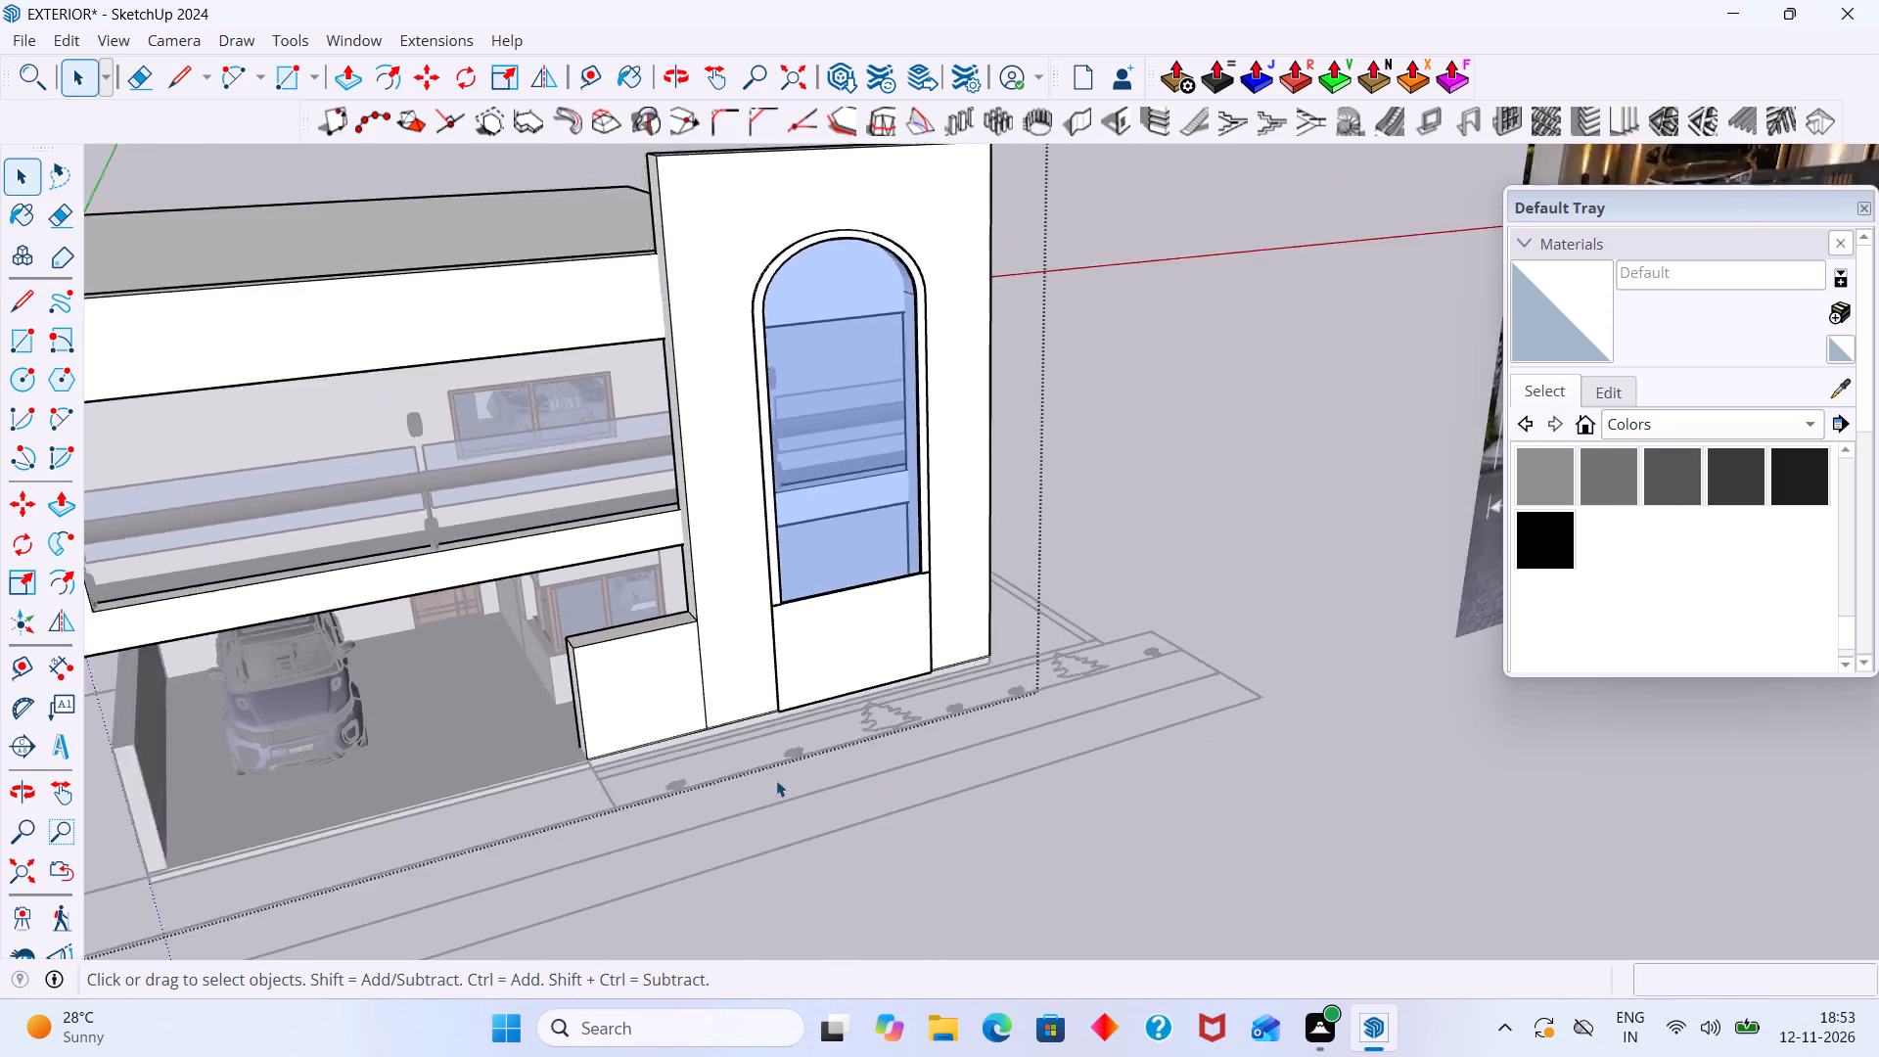
{"action": "scroll", "coordinate": [776, 780], "scroll_direction": "down", "scroll_amount": 5}
{"action": "middle_click_drag", "start_coordinate": [643, 744], "coordinate": [779, 728]}
{"action": "scroll", "coordinate": [782, 728], "scroll_direction": "up", "scroll_amount": 8}
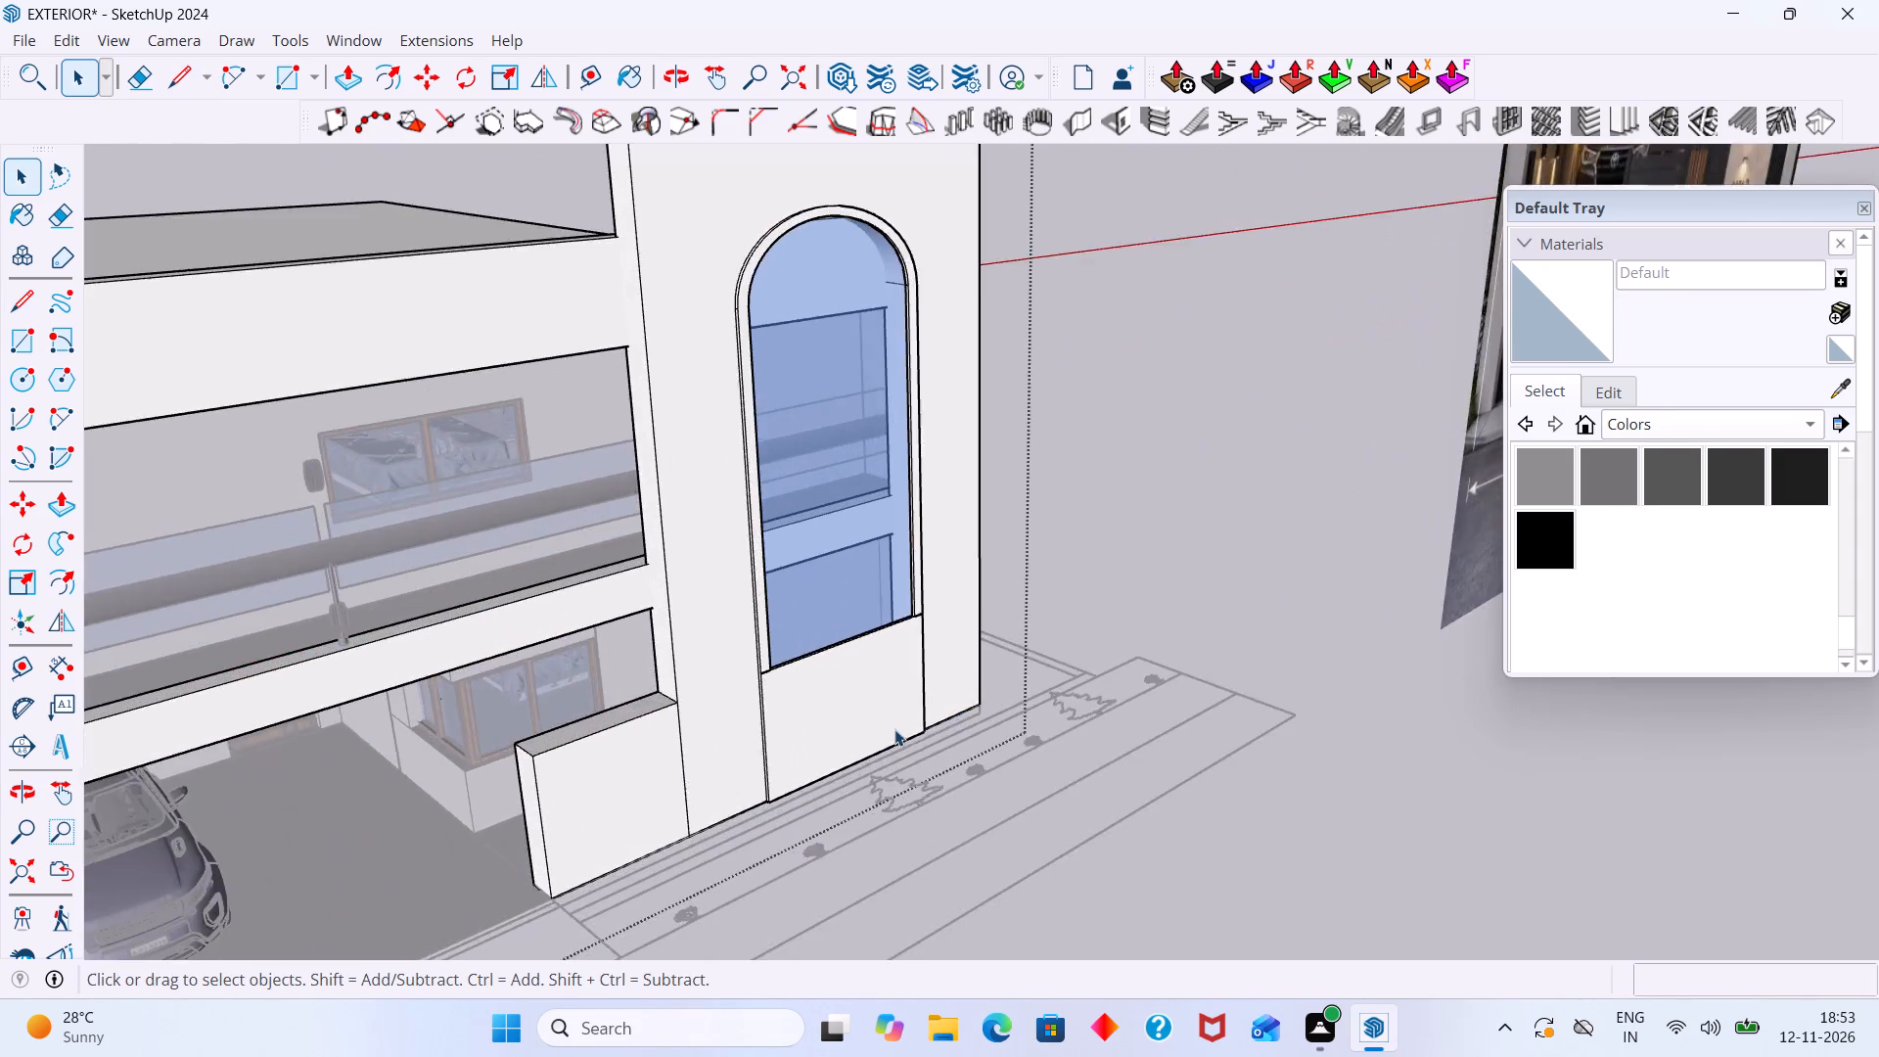
{"action": "scroll", "coordinate": [894, 729], "scroll_direction": "up", "scroll_amount": 5}
{"action": "scroll", "coordinate": [756, 731], "scroll_direction": "down", "scroll_amount": 17}
{"action": "scroll", "coordinate": [612, 819], "scroll_direction": "up", "scroll_amount": 5}
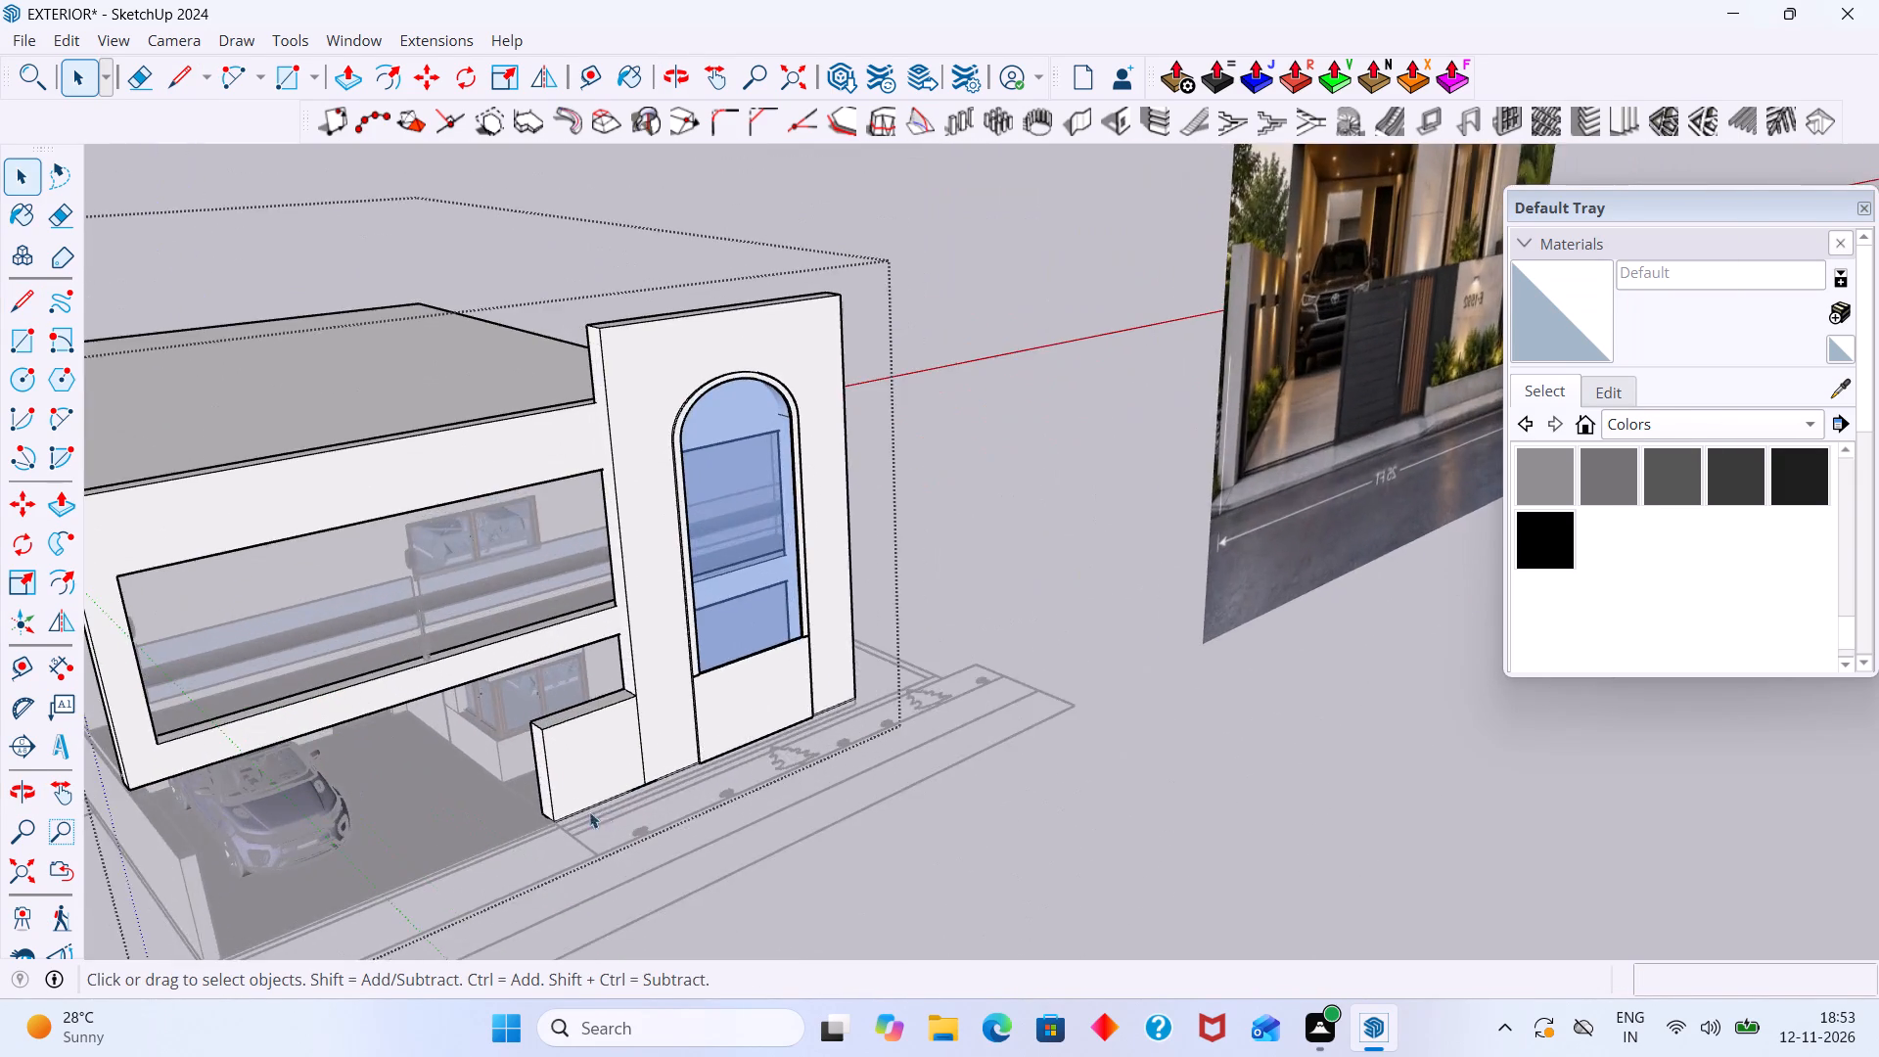
{"action": "middle_click_drag", "start_coordinate": [589, 811], "coordinate": [684, 795]}
{"action": "scroll", "coordinate": [684, 795], "scroll_direction": "up", "scroll_amount": 1}
{"action": "scroll", "coordinate": [684, 795], "scroll_direction": "down", "scroll_amount": 3}
{"action": "left_click", "coordinate": [1025, 821]}
{"action": "scroll", "coordinate": [992, 814], "scroll_direction": "down", "scroll_amount": 4}
{"action": "scroll", "coordinate": [810, 818], "scroll_direction": "down", "scroll_amount": 3}
{"action": "scroll", "coordinate": [752, 804], "scroll_direction": "up", "scroll_amount": 1}
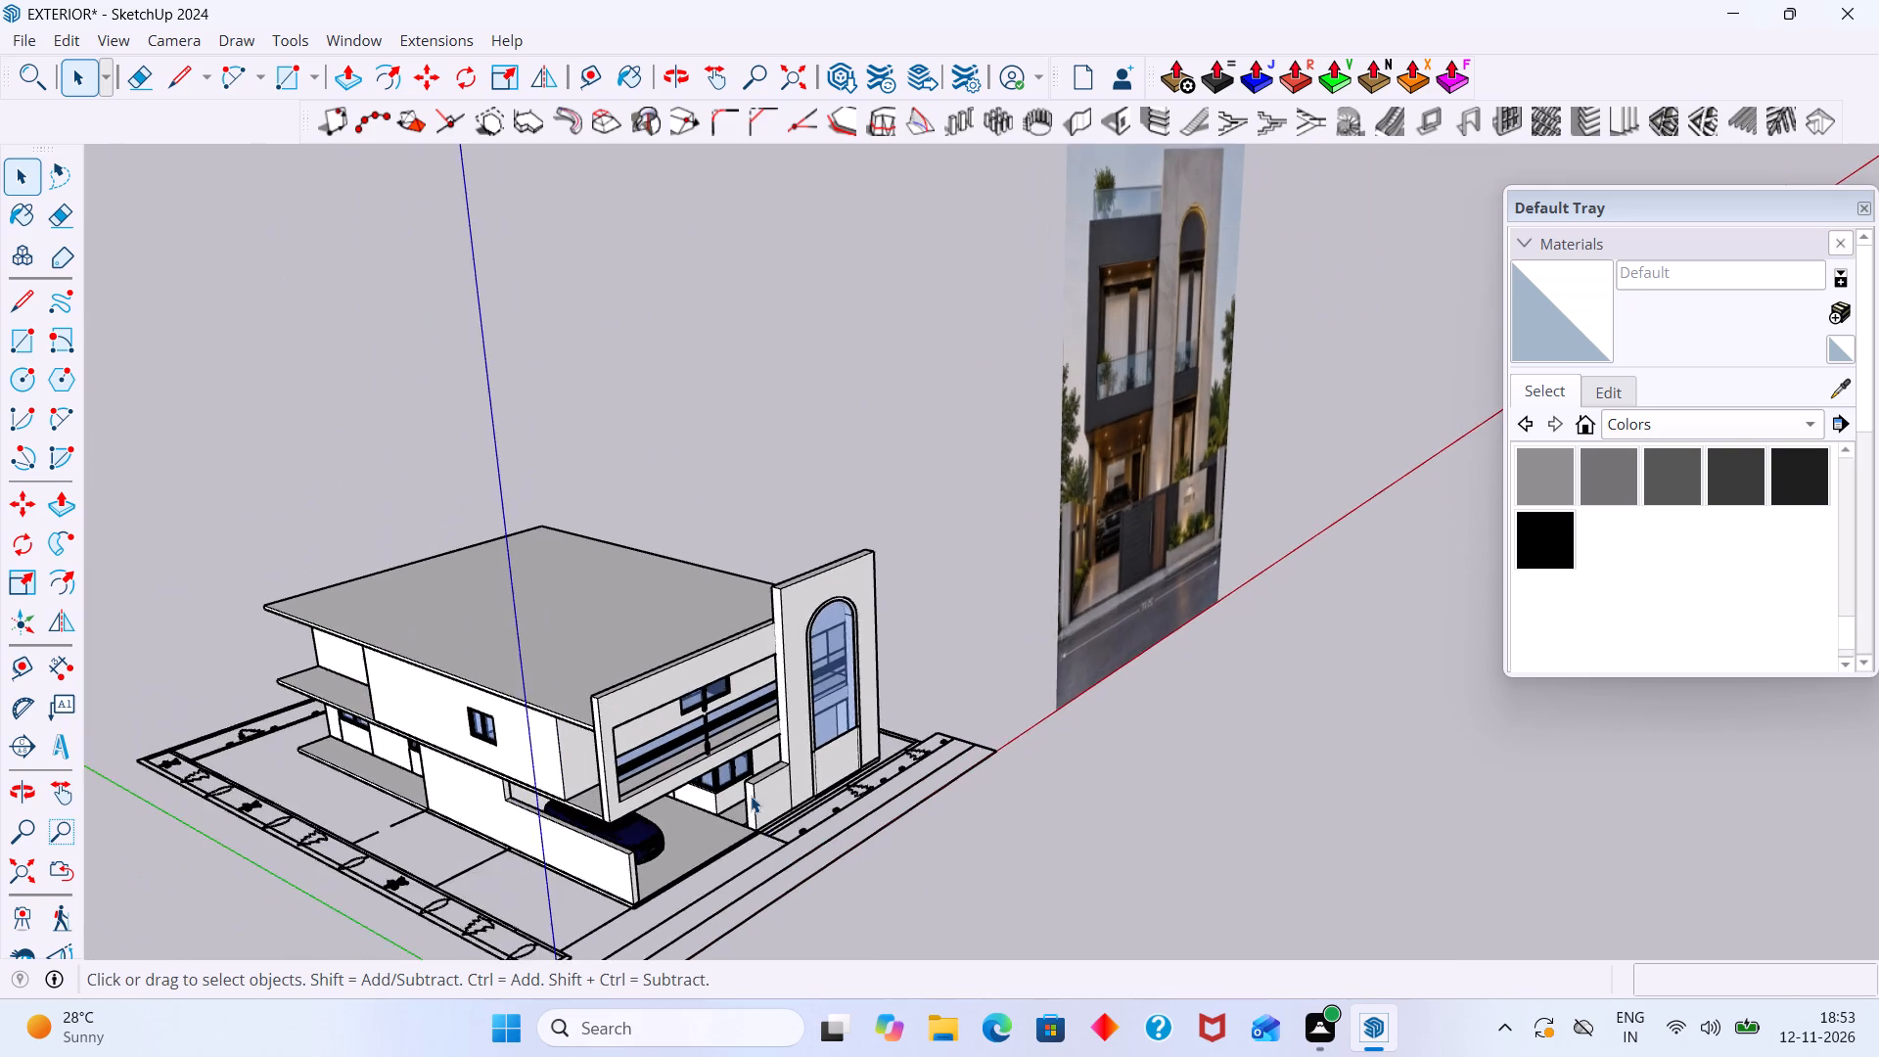
{"action": "scroll", "coordinate": [751, 796], "scroll_direction": "up", "scroll_amount": 3}
{"action": "middle_click_drag", "start_coordinate": [735, 793], "coordinate": [633, 714]}
{"action": "scroll", "coordinate": [632, 706], "scroll_direction": "down", "scroll_amount": 8}
{"action": "middle_click_drag", "start_coordinate": [644, 699], "coordinate": [533, 653]}
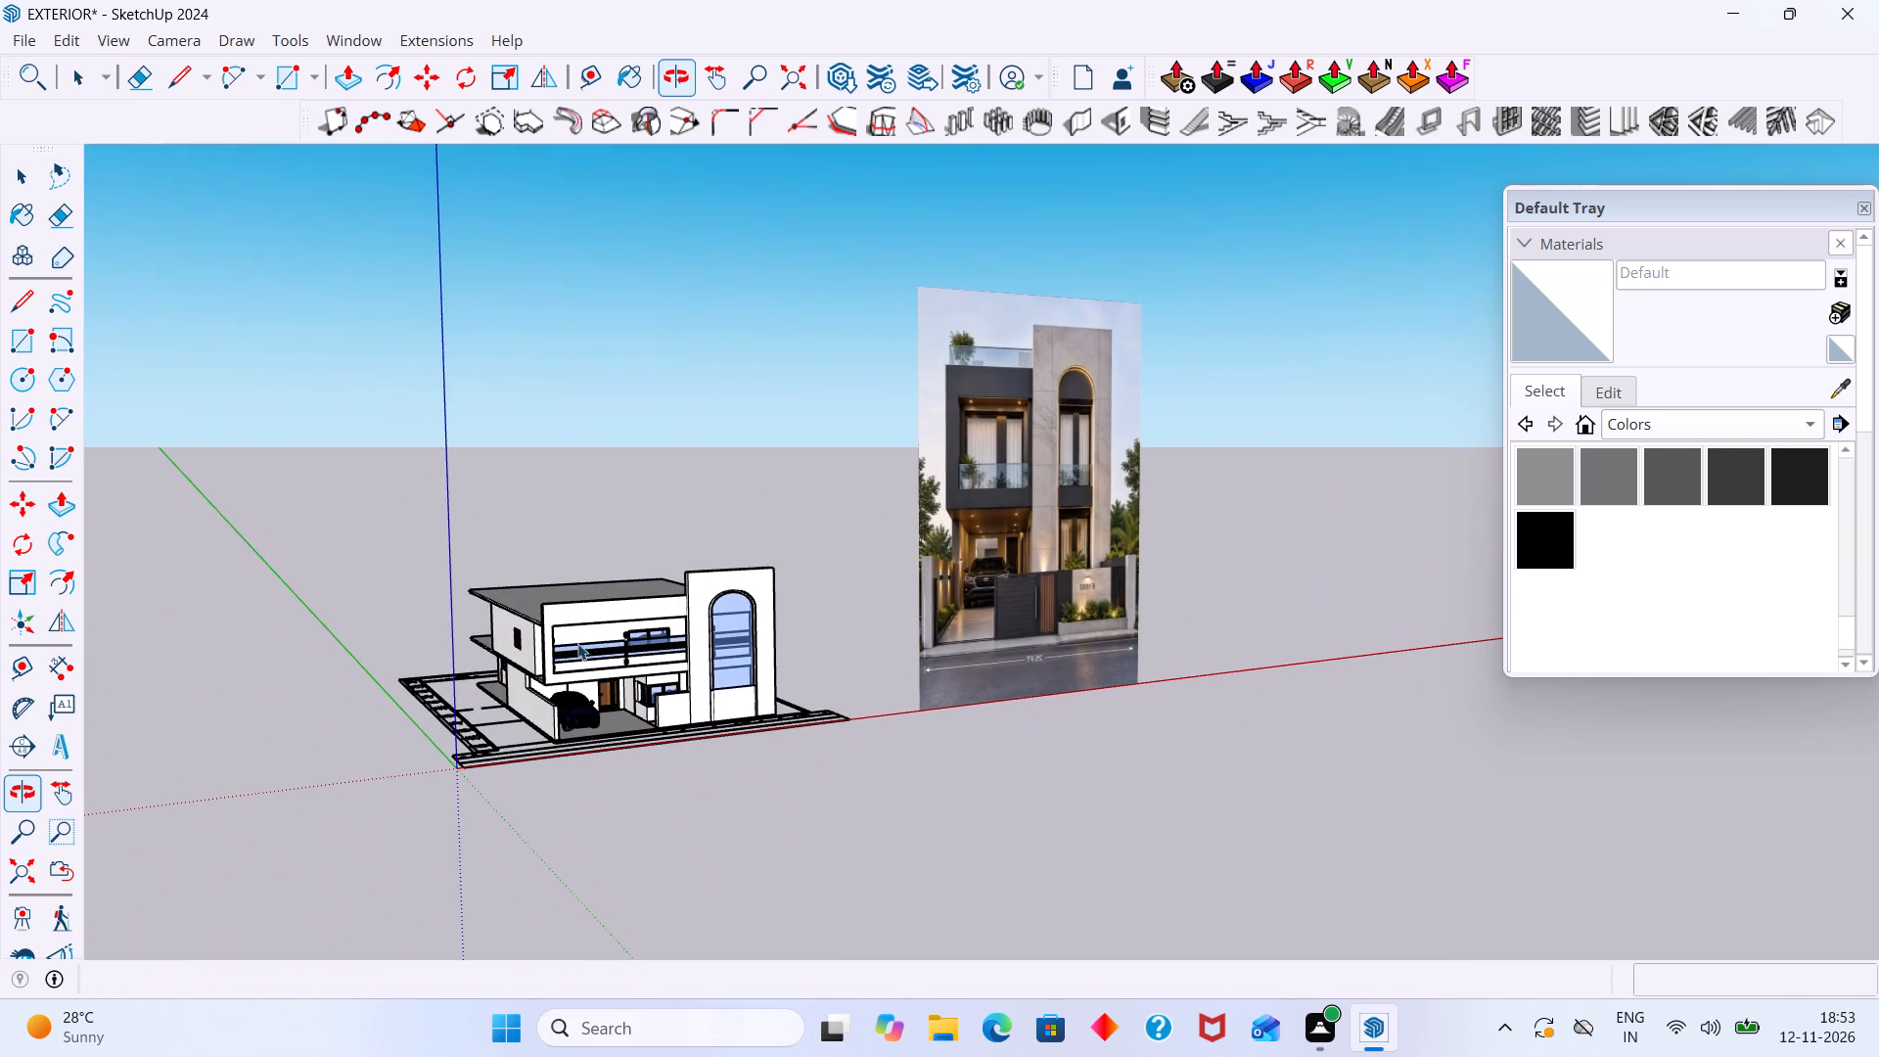
Search the 3D Warehouse for "gate".
{"action": "scroll", "coordinate": [654, 645], "scroll_direction": "up", "scroll_amount": 6}
{"action": "middle_click_drag", "start_coordinate": [651, 630], "coordinate": [469, 661]}
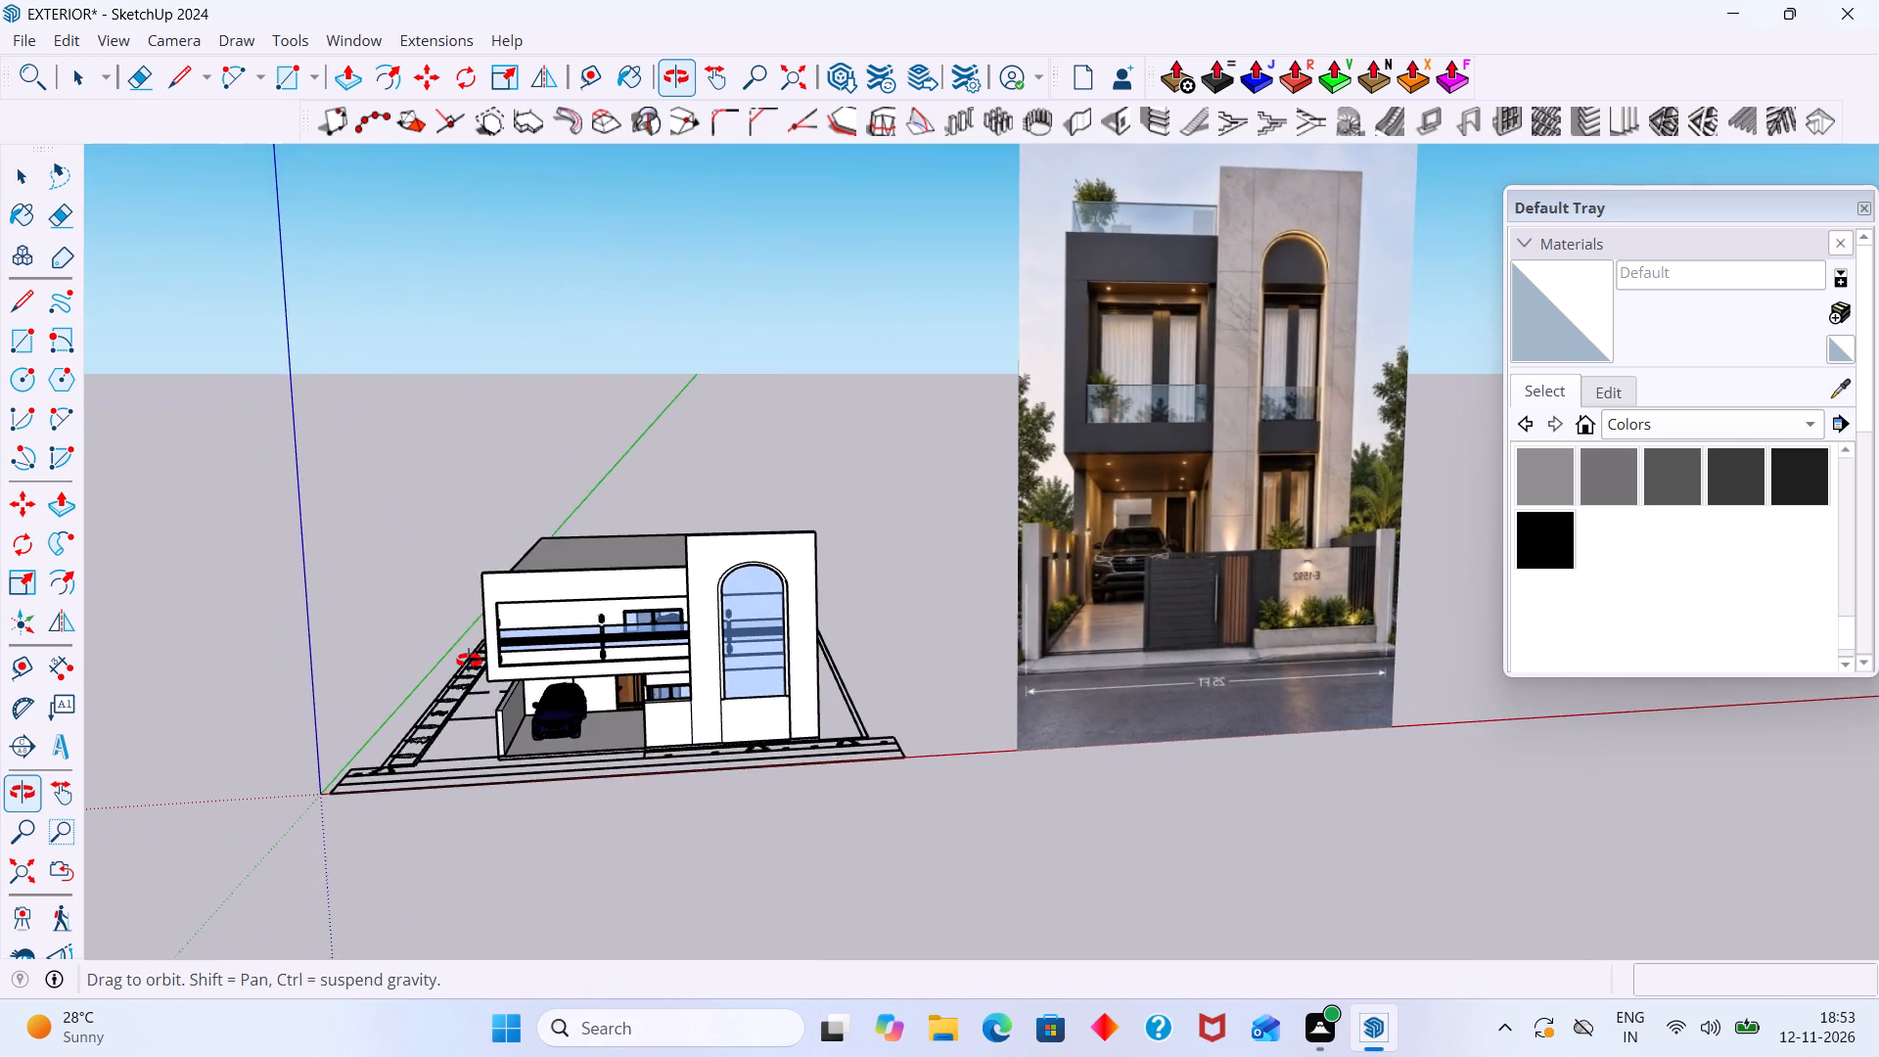
{"action": "middle_click_drag", "start_coordinate": [469, 661], "coordinate": [468, 662]}
{"action": "scroll", "coordinate": [695, 629], "scroll_direction": "up", "scroll_amount": 12}
{"action": "scroll", "coordinate": [706, 654], "scroll_direction": "down", "scroll_amount": 13}
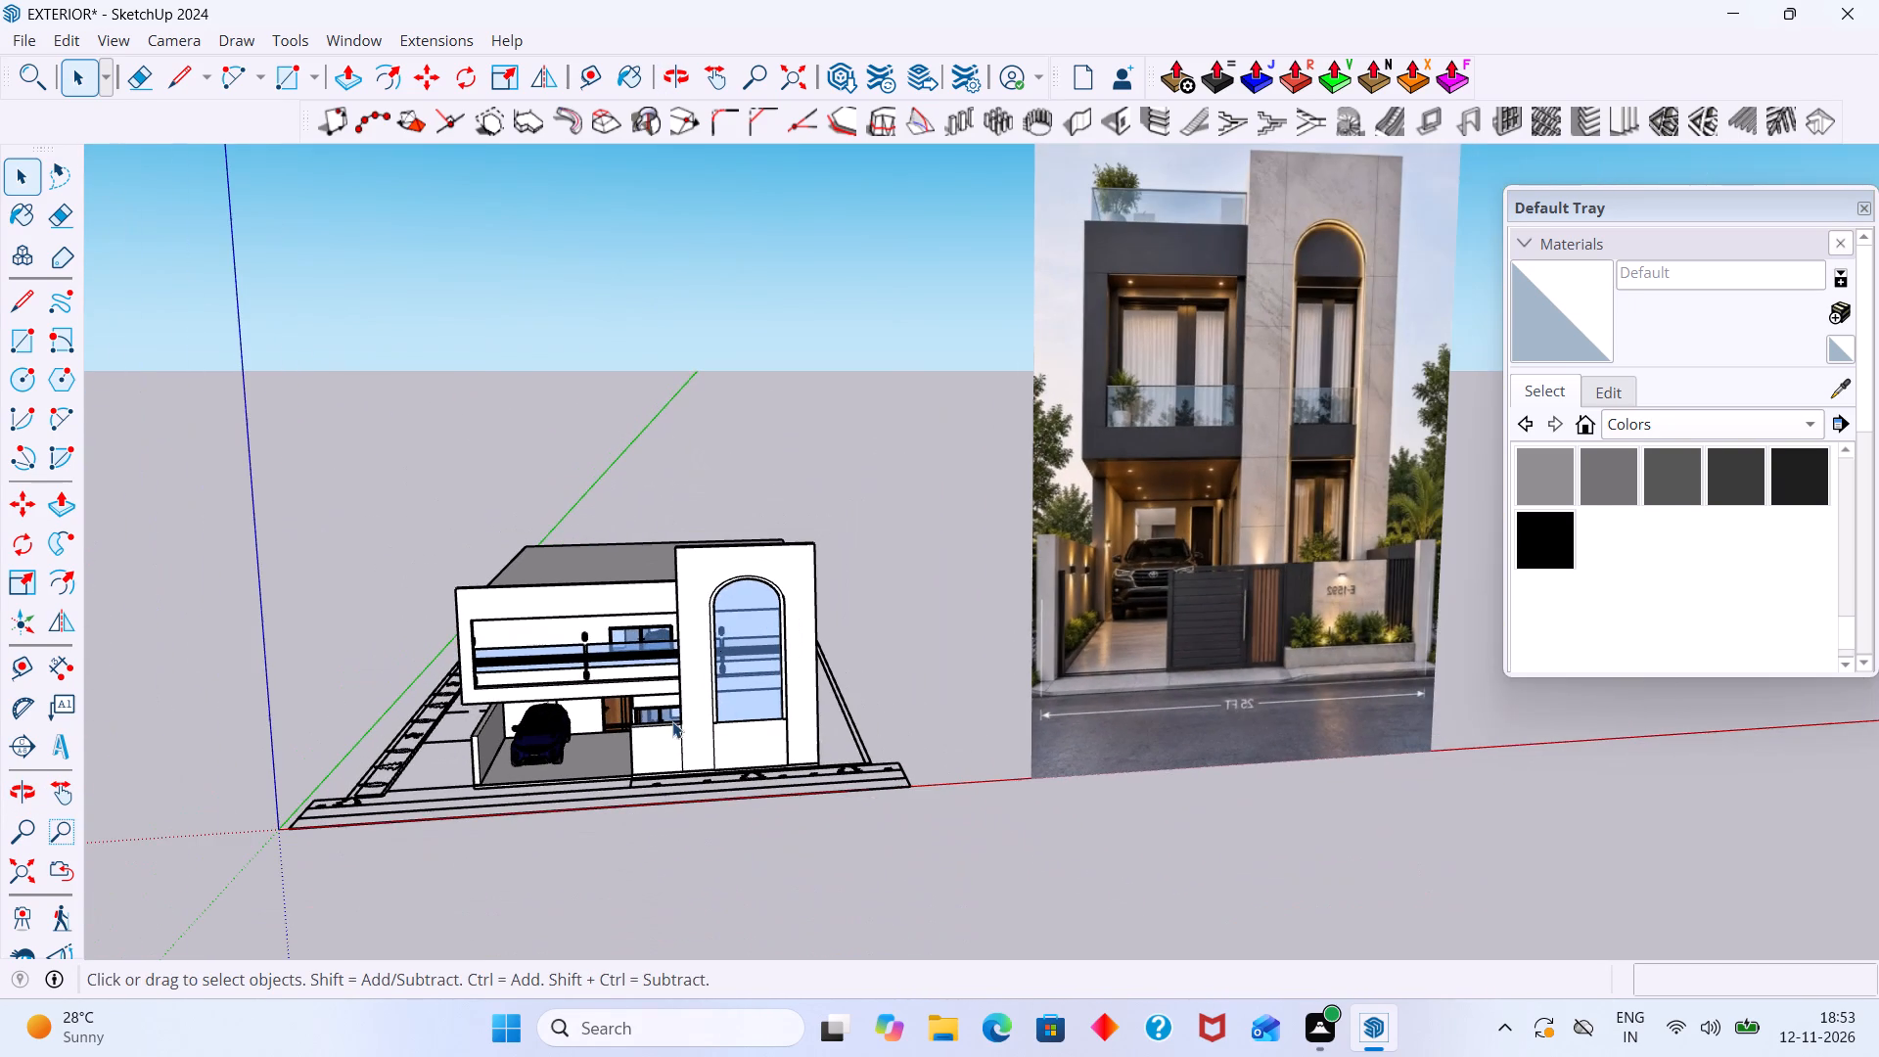
{"action": "left_click", "coordinate": [352, 41]}
{"action": "left_click", "coordinate": [407, 241]}
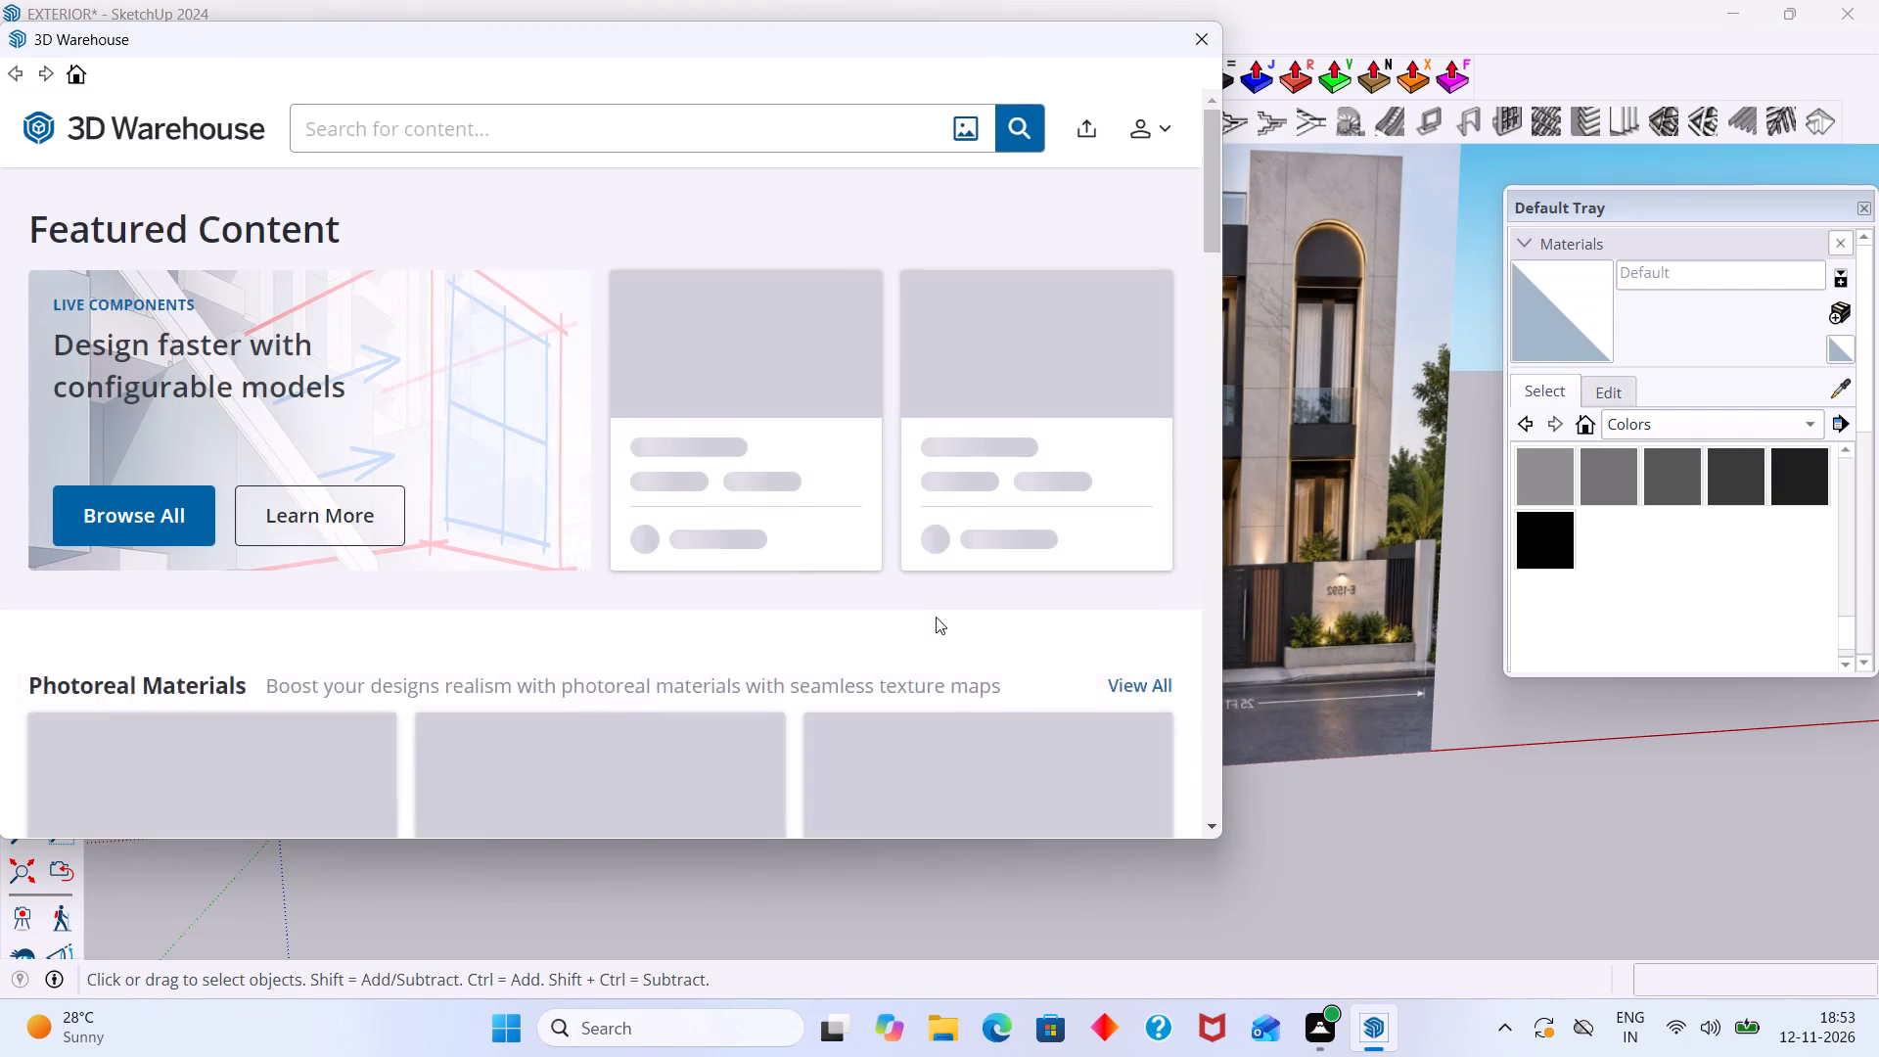
{"action": "left_click", "coordinate": [625, 129]}
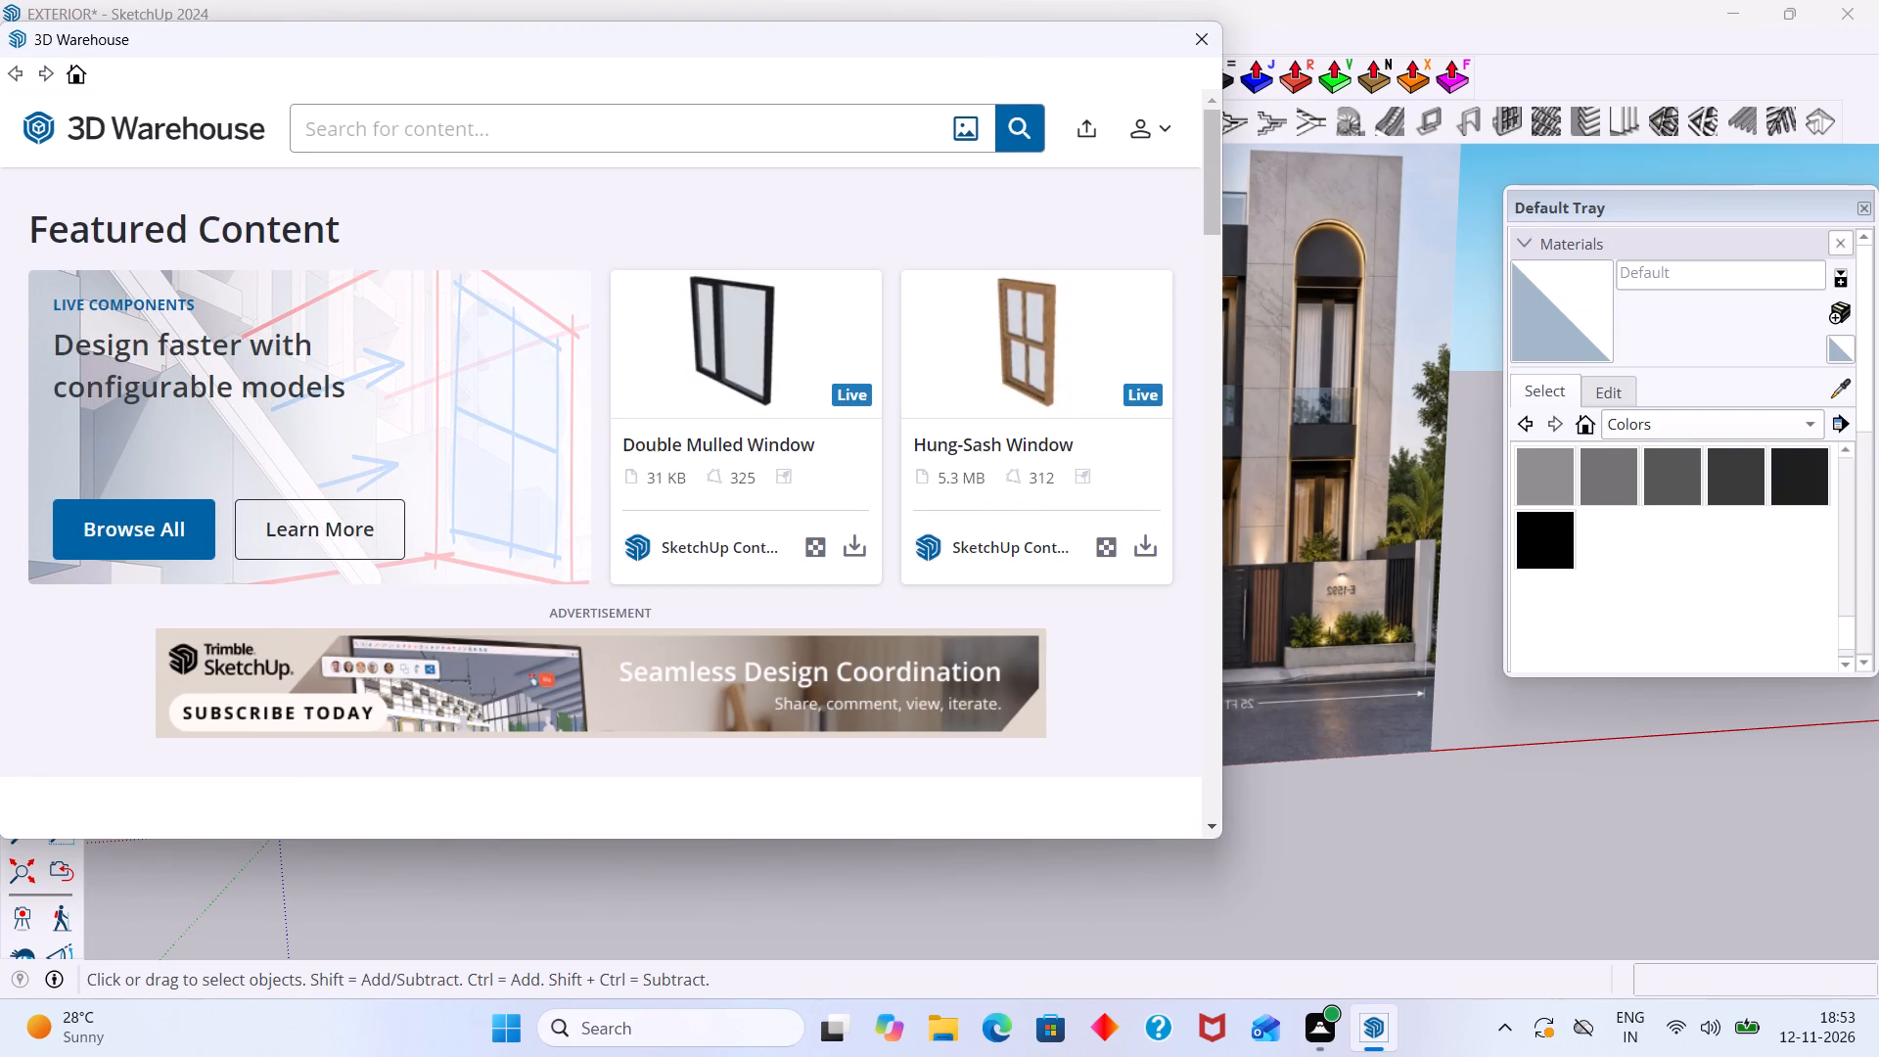
{"action": "type", "text": "gate"}
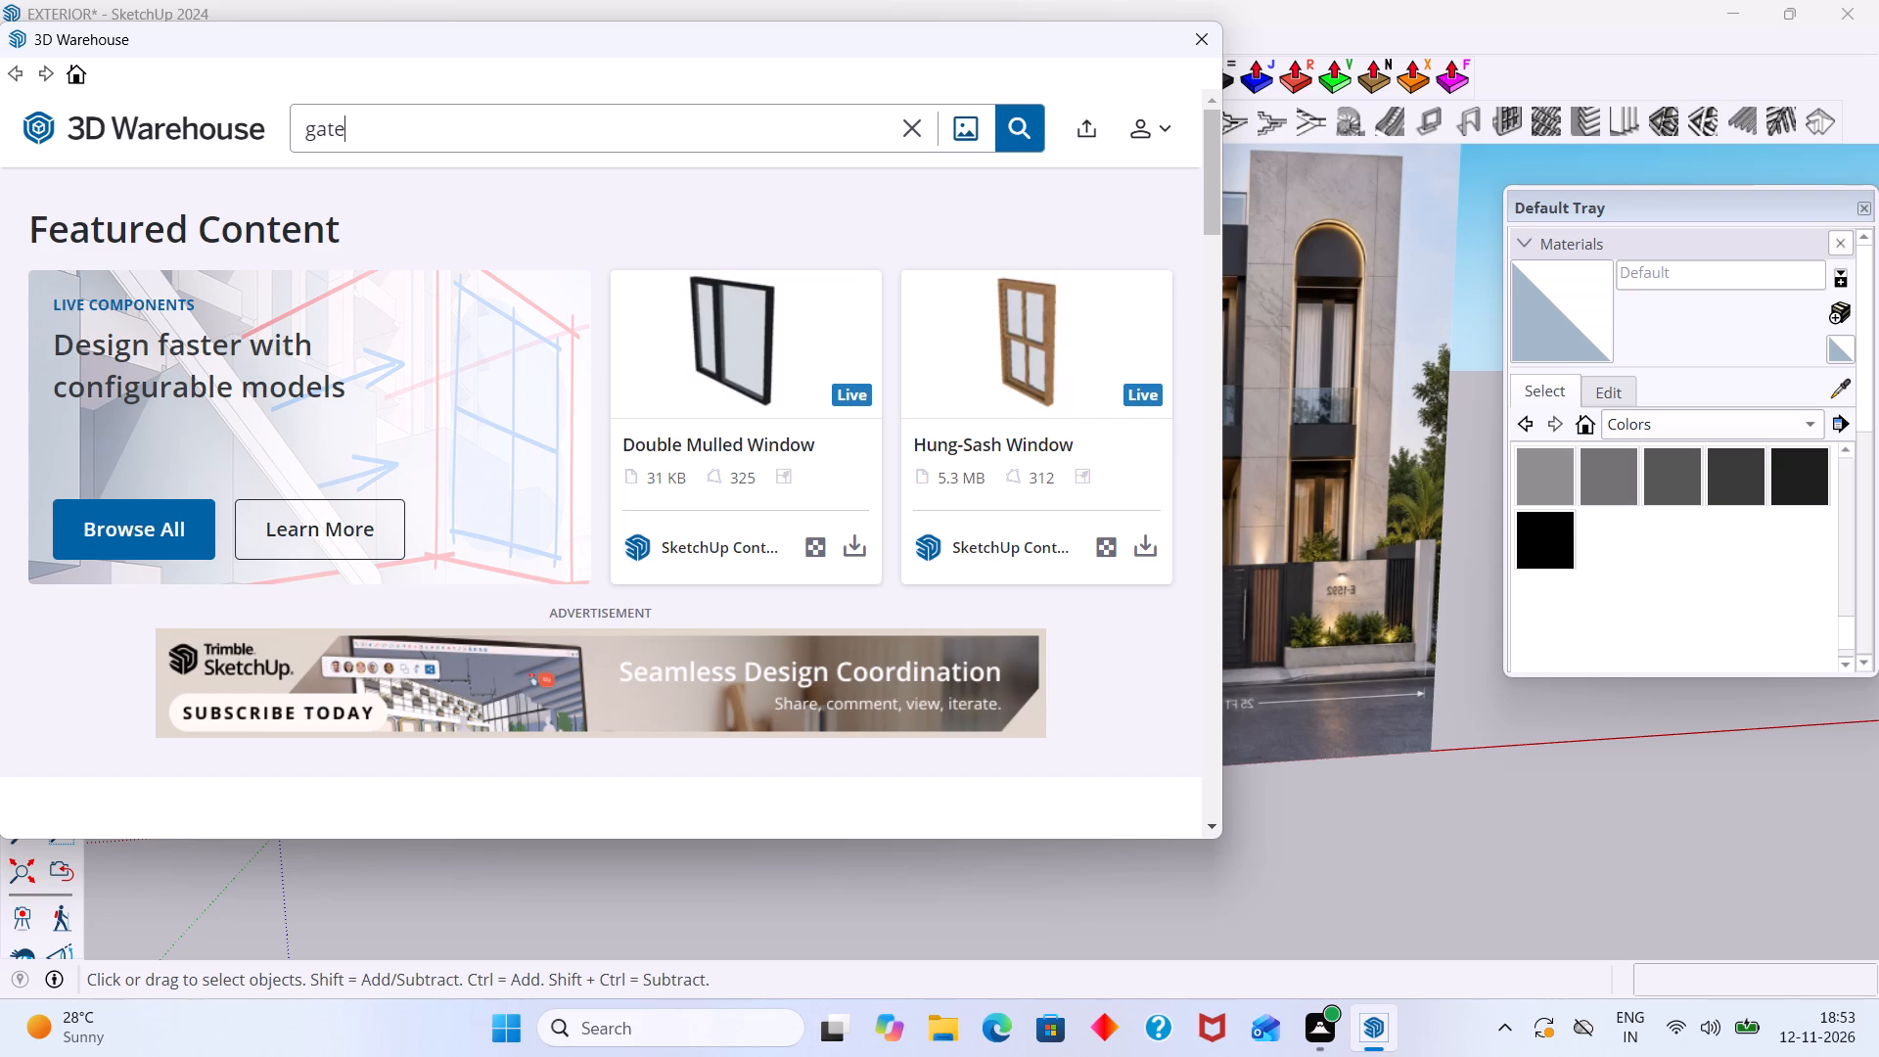
{"action": "key", "text": "Return"}
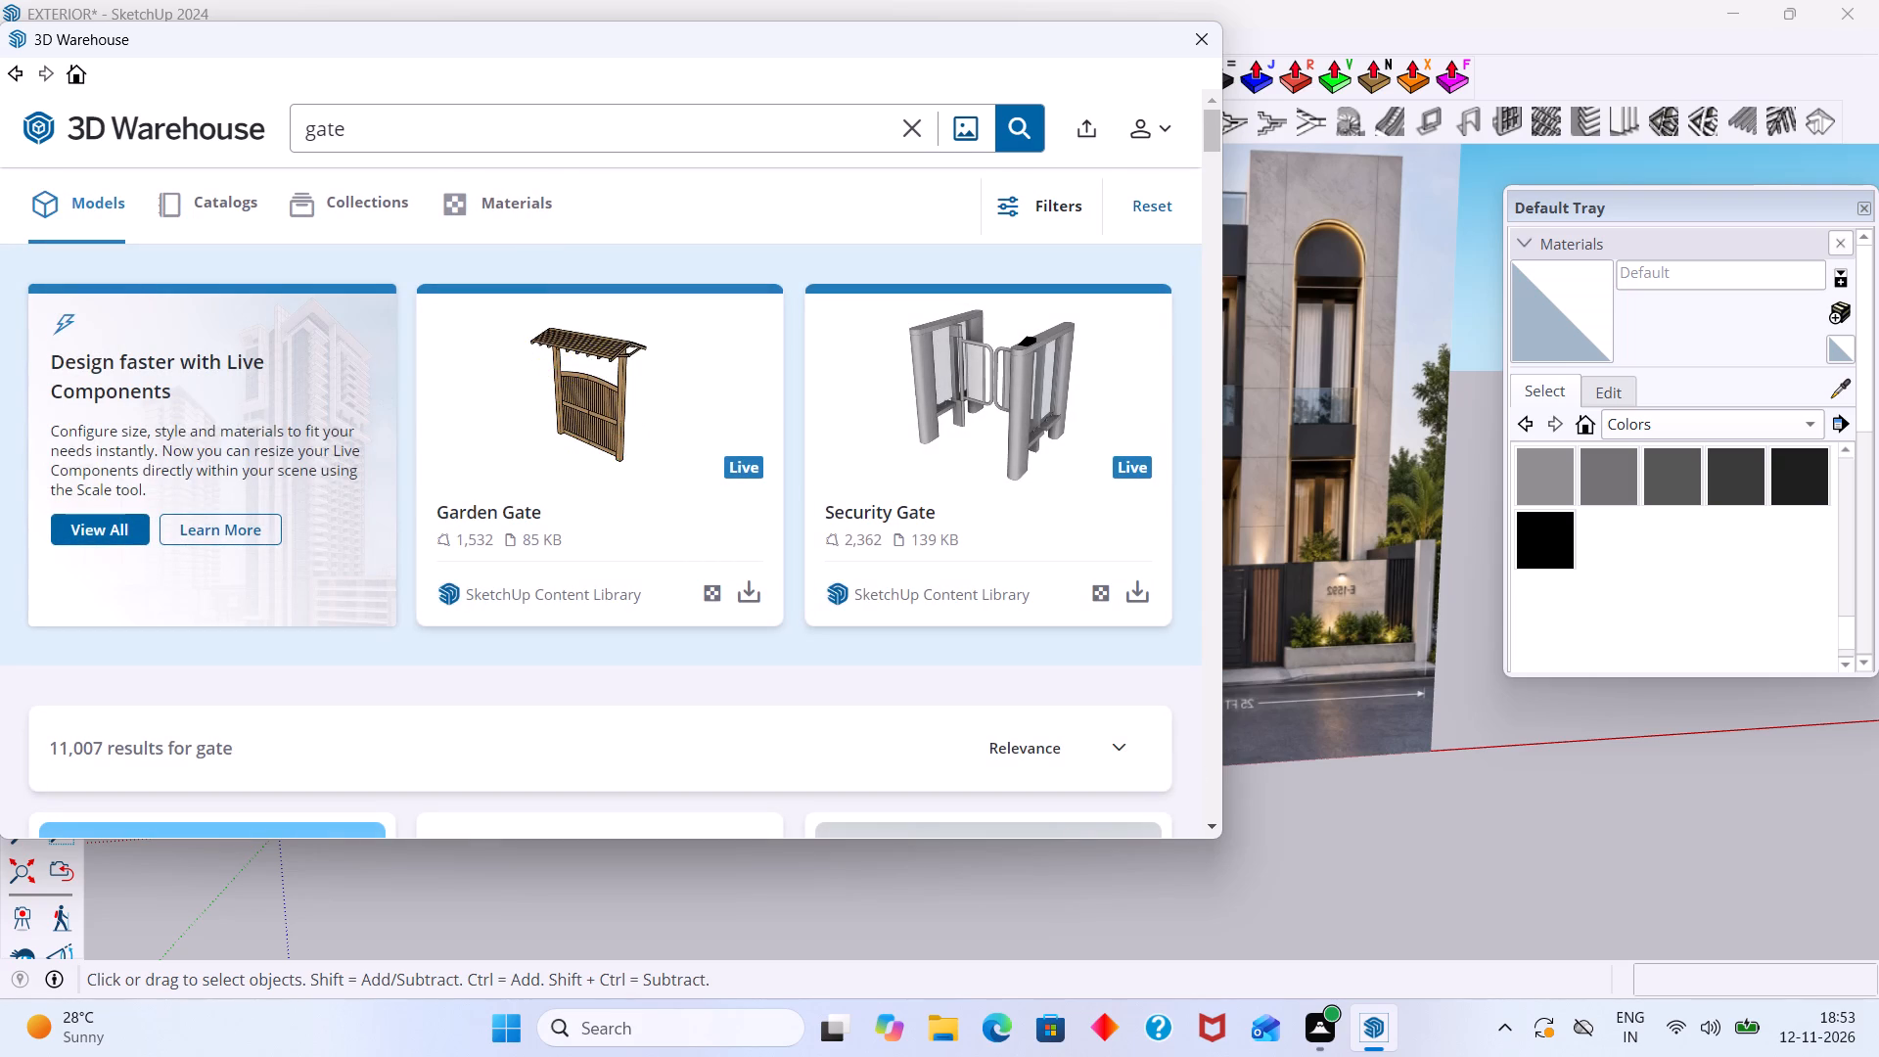
Load the "Gate 1" model with orange wooden slats into the model and place it between the house and the reference image.
{"action": "scroll", "coordinate": [634, 140], "scroll_direction": "down", "scroll_amount": 3}
{"action": "scroll", "coordinate": [650, 303], "scroll_direction": "down", "scroll_amount": 2}
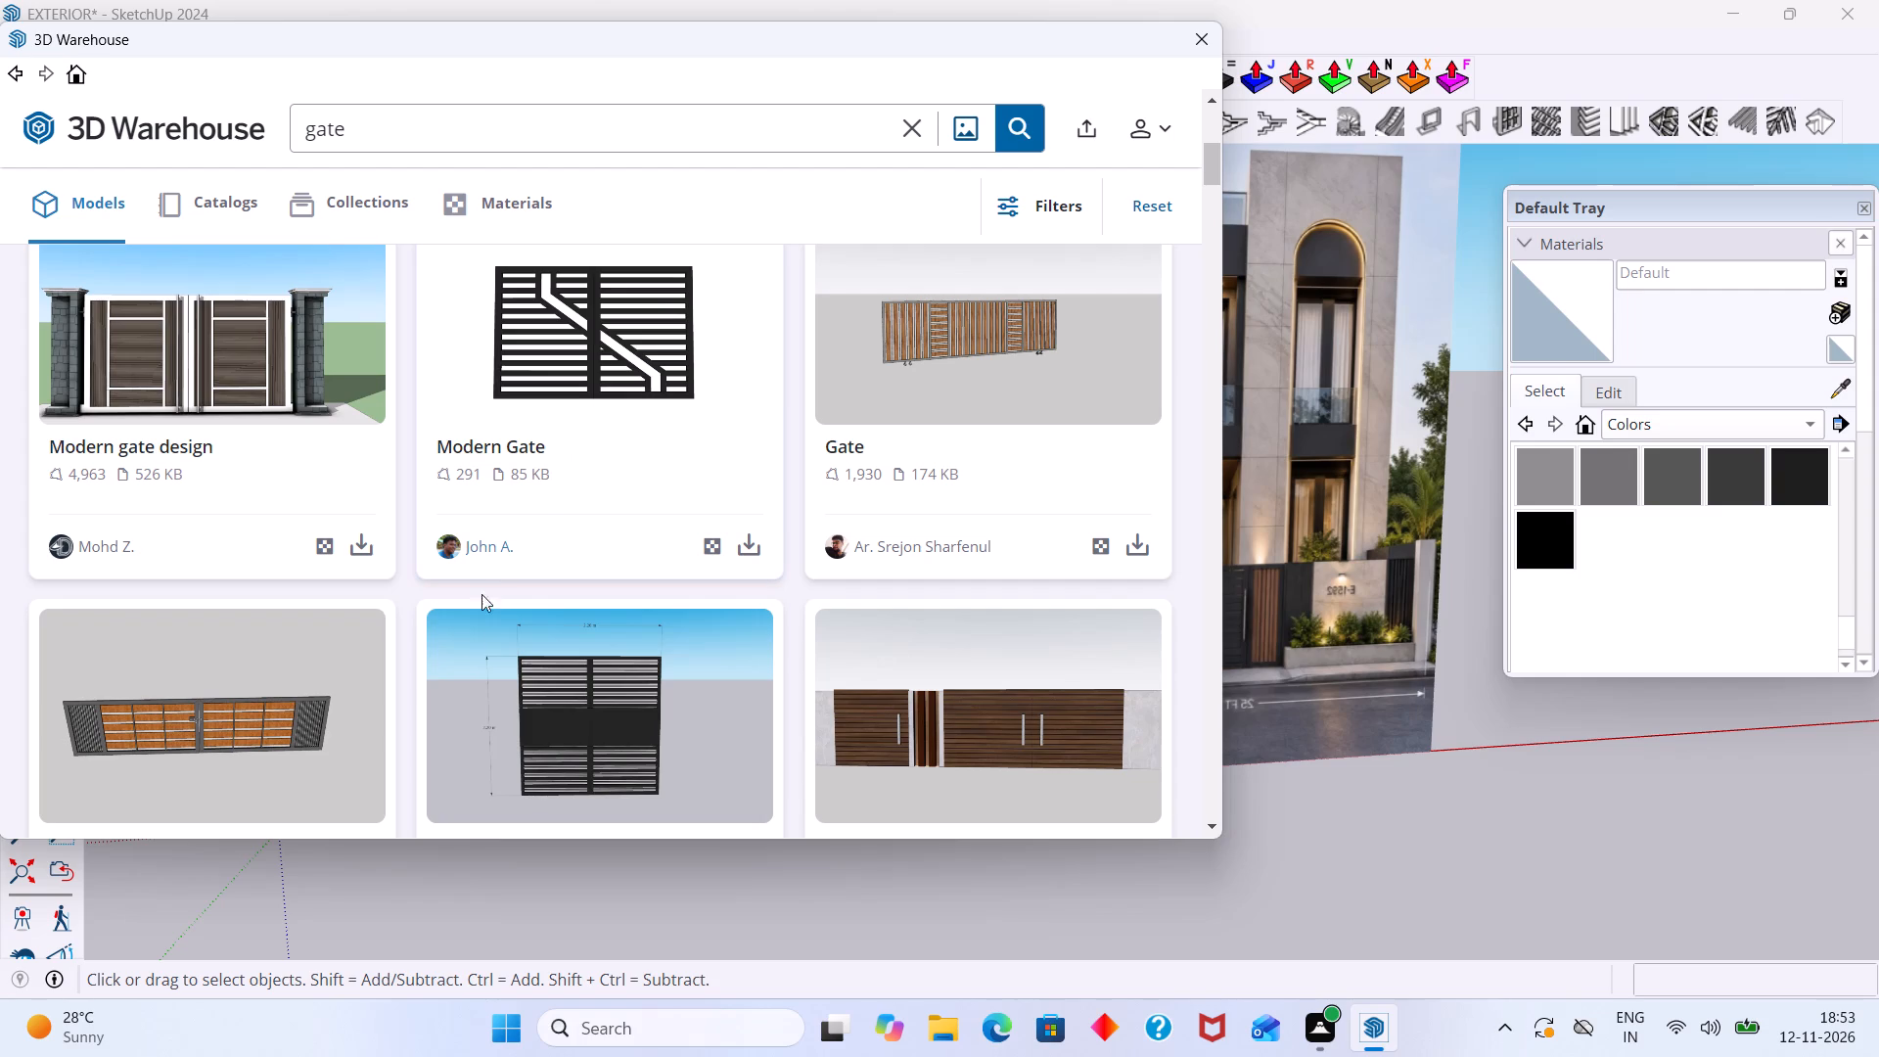
{"action": "scroll", "coordinate": [432, 728], "scroll_direction": "down", "scroll_amount": 1}
{"action": "scroll", "coordinate": [361, 822], "scroll_direction": "down", "scroll_amount": 1}
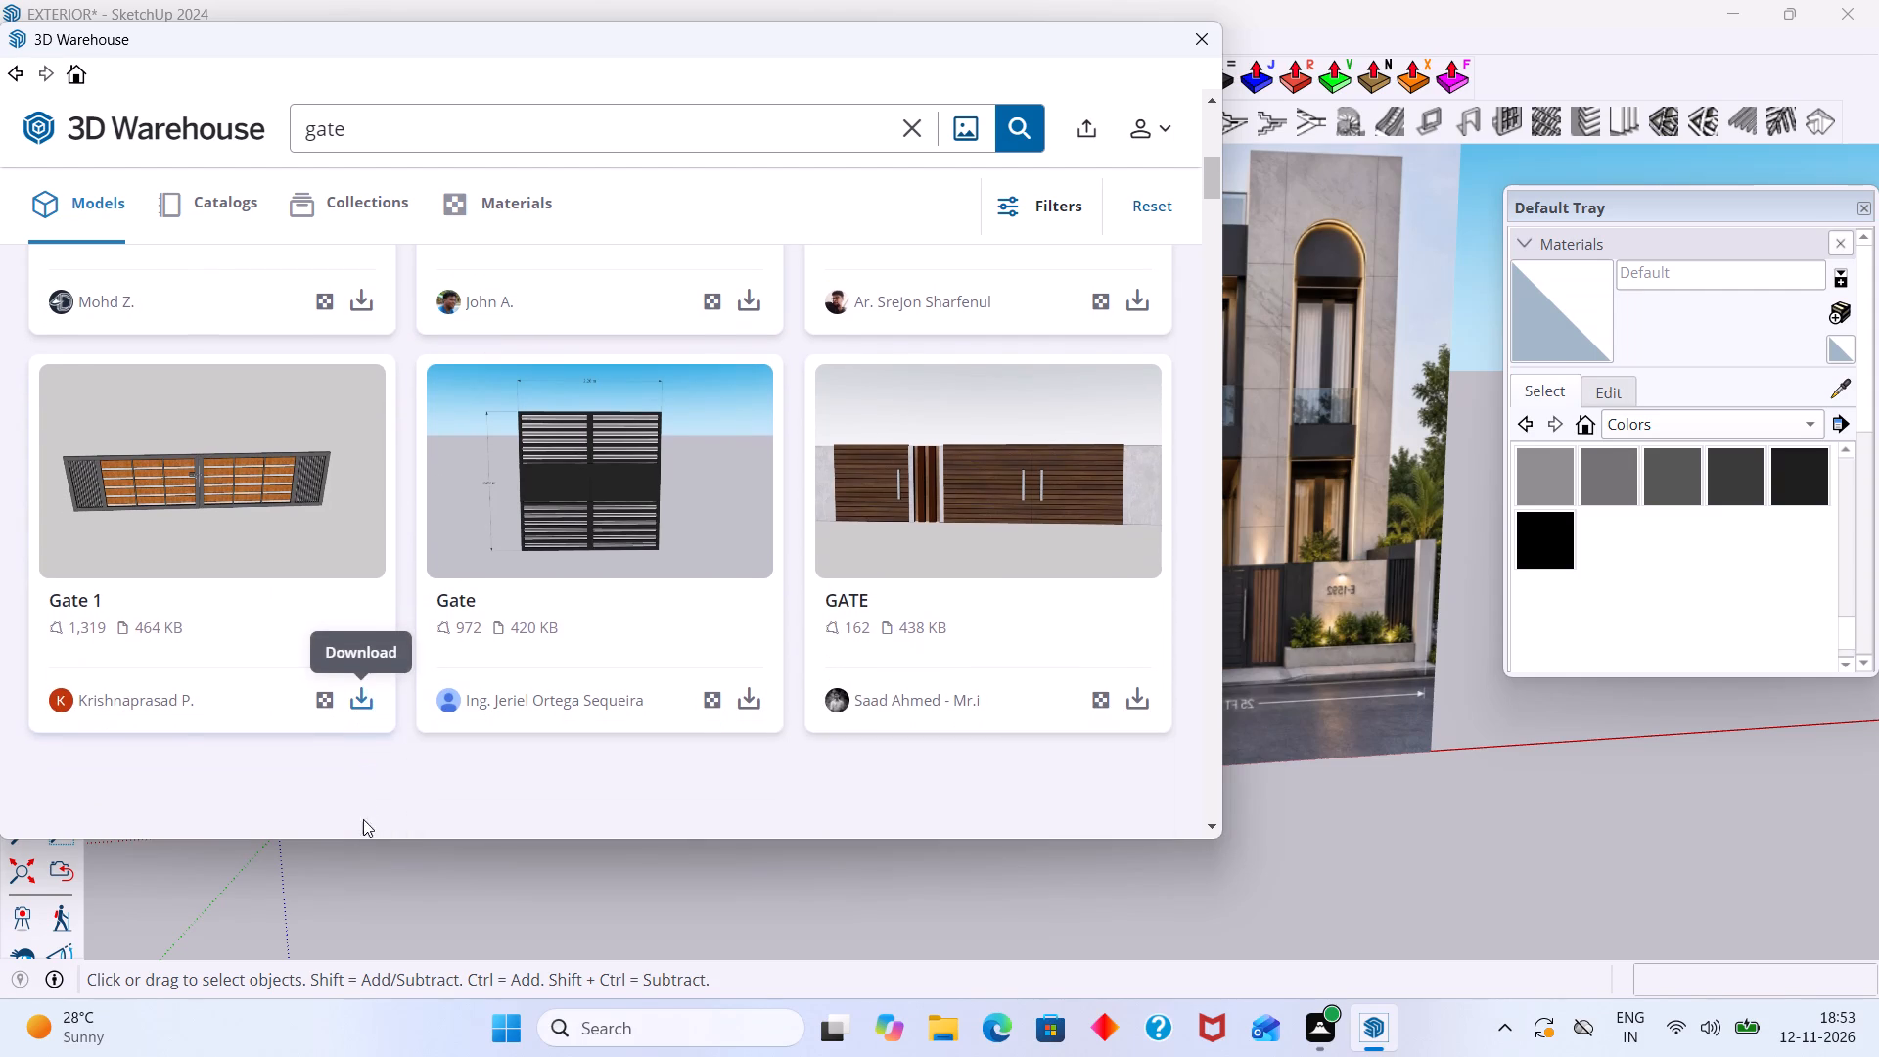
{"action": "left_click", "coordinate": [361, 697]}
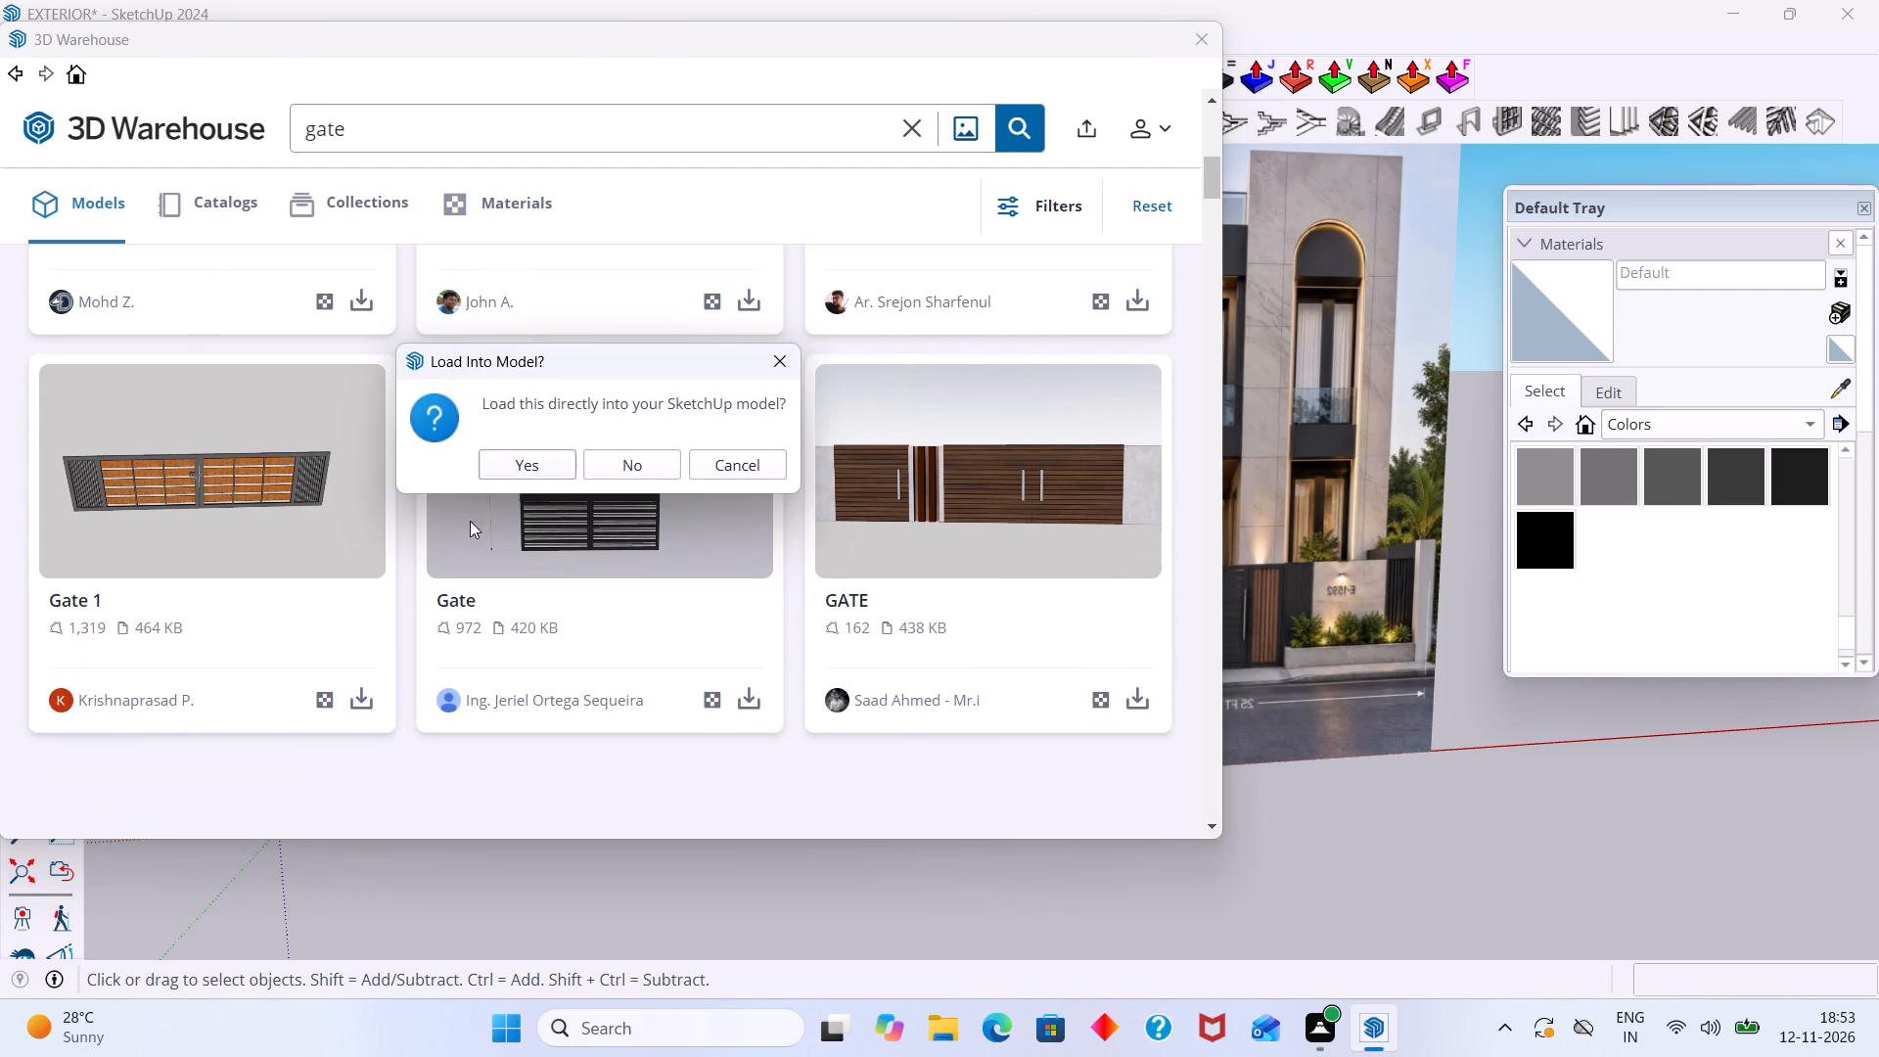
{"action": "left_click", "coordinate": [519, 475]}
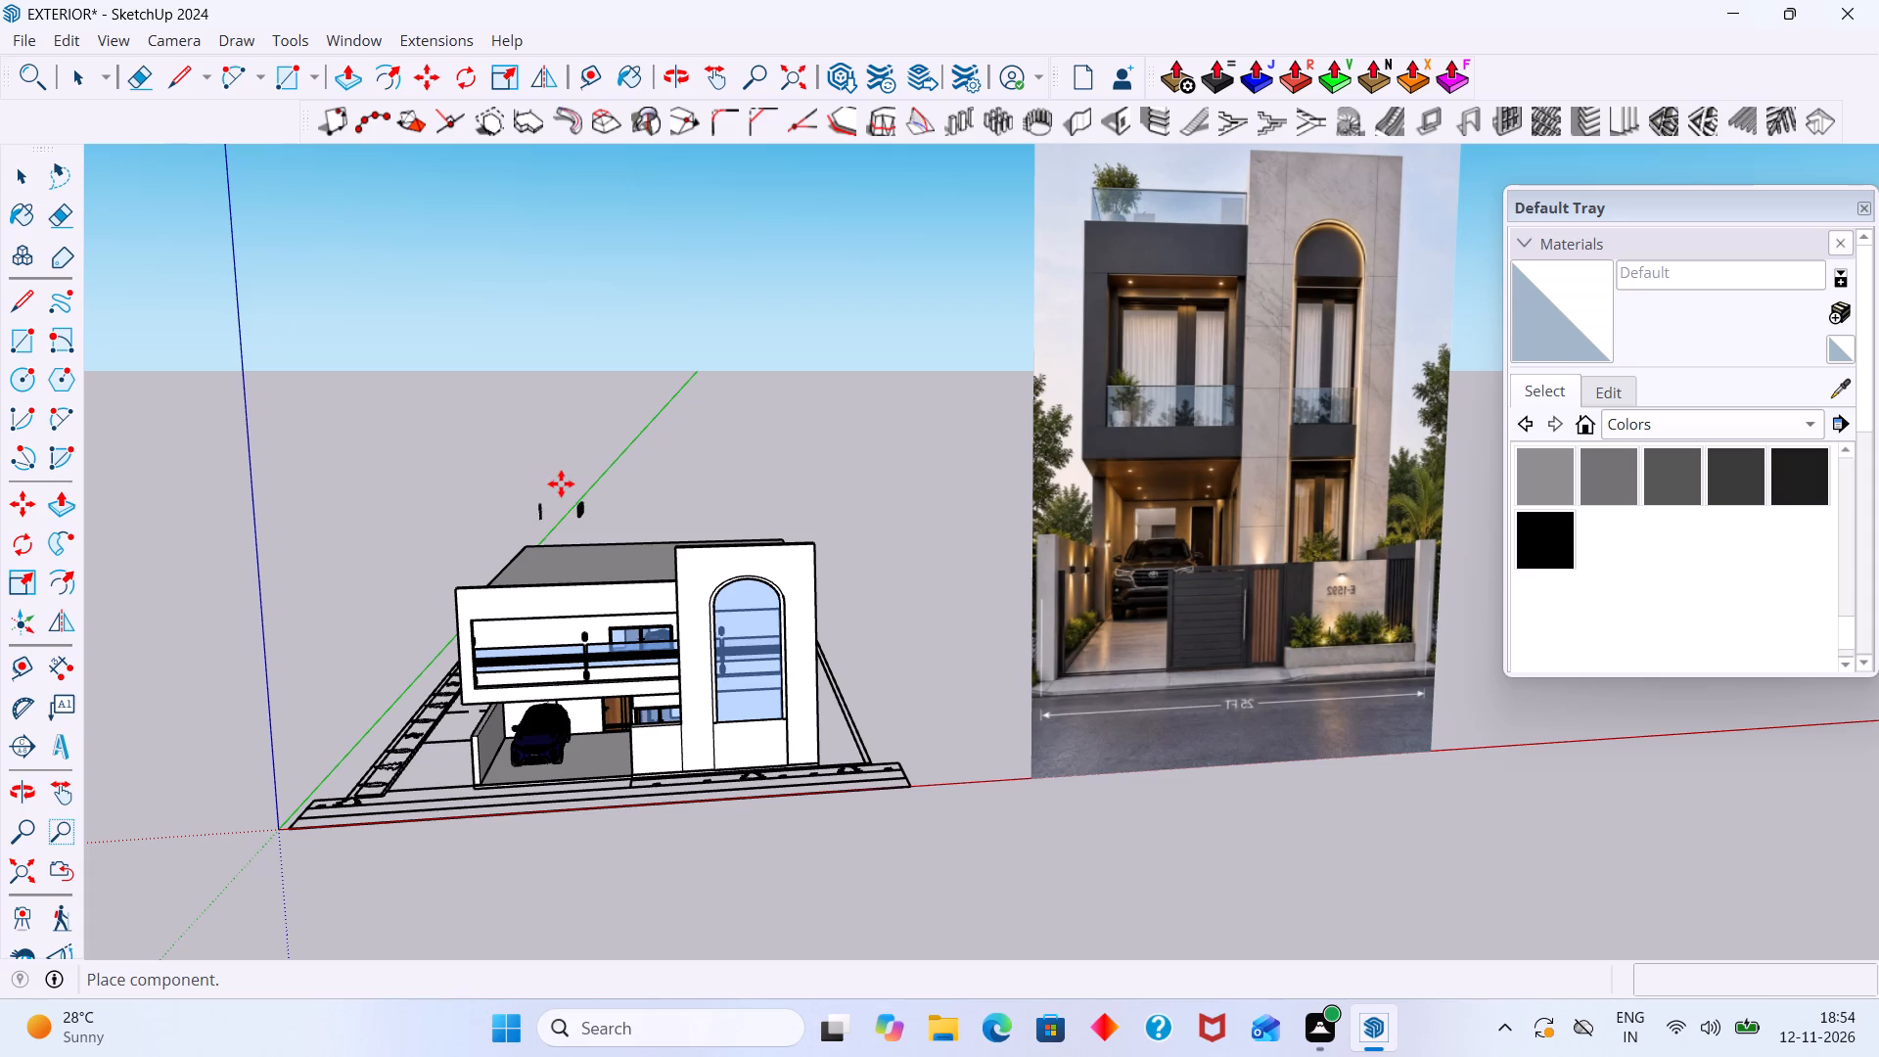
{"action": "scroll", "coordinate": [491, 774], "scroll_direction": "up", "scroll_amount": 13}
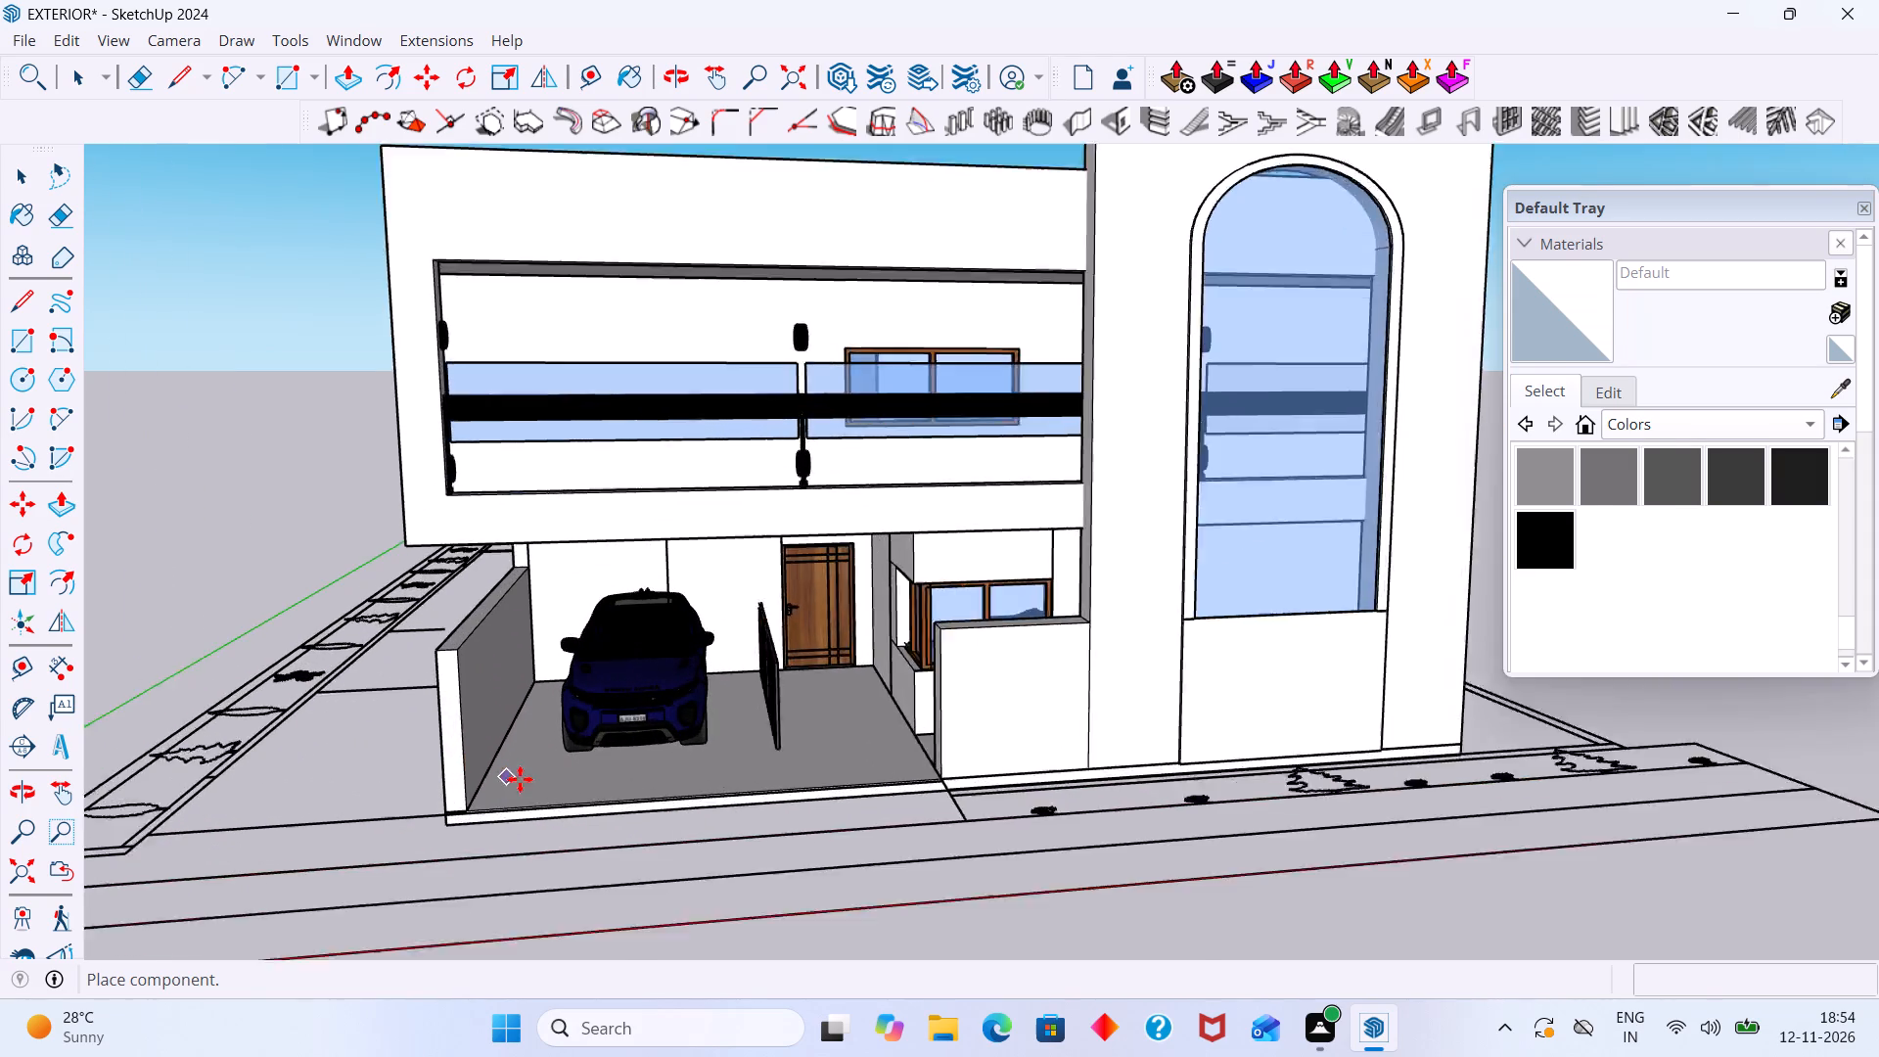
{"action": "scroll", "coordinate": [520, 779], "scroll_direction": "up", "scroll_amount": 2}
{"action": "scroll", "coordinate": [577, 838], "scroll_direction": "down", "scroll_amount": 11}
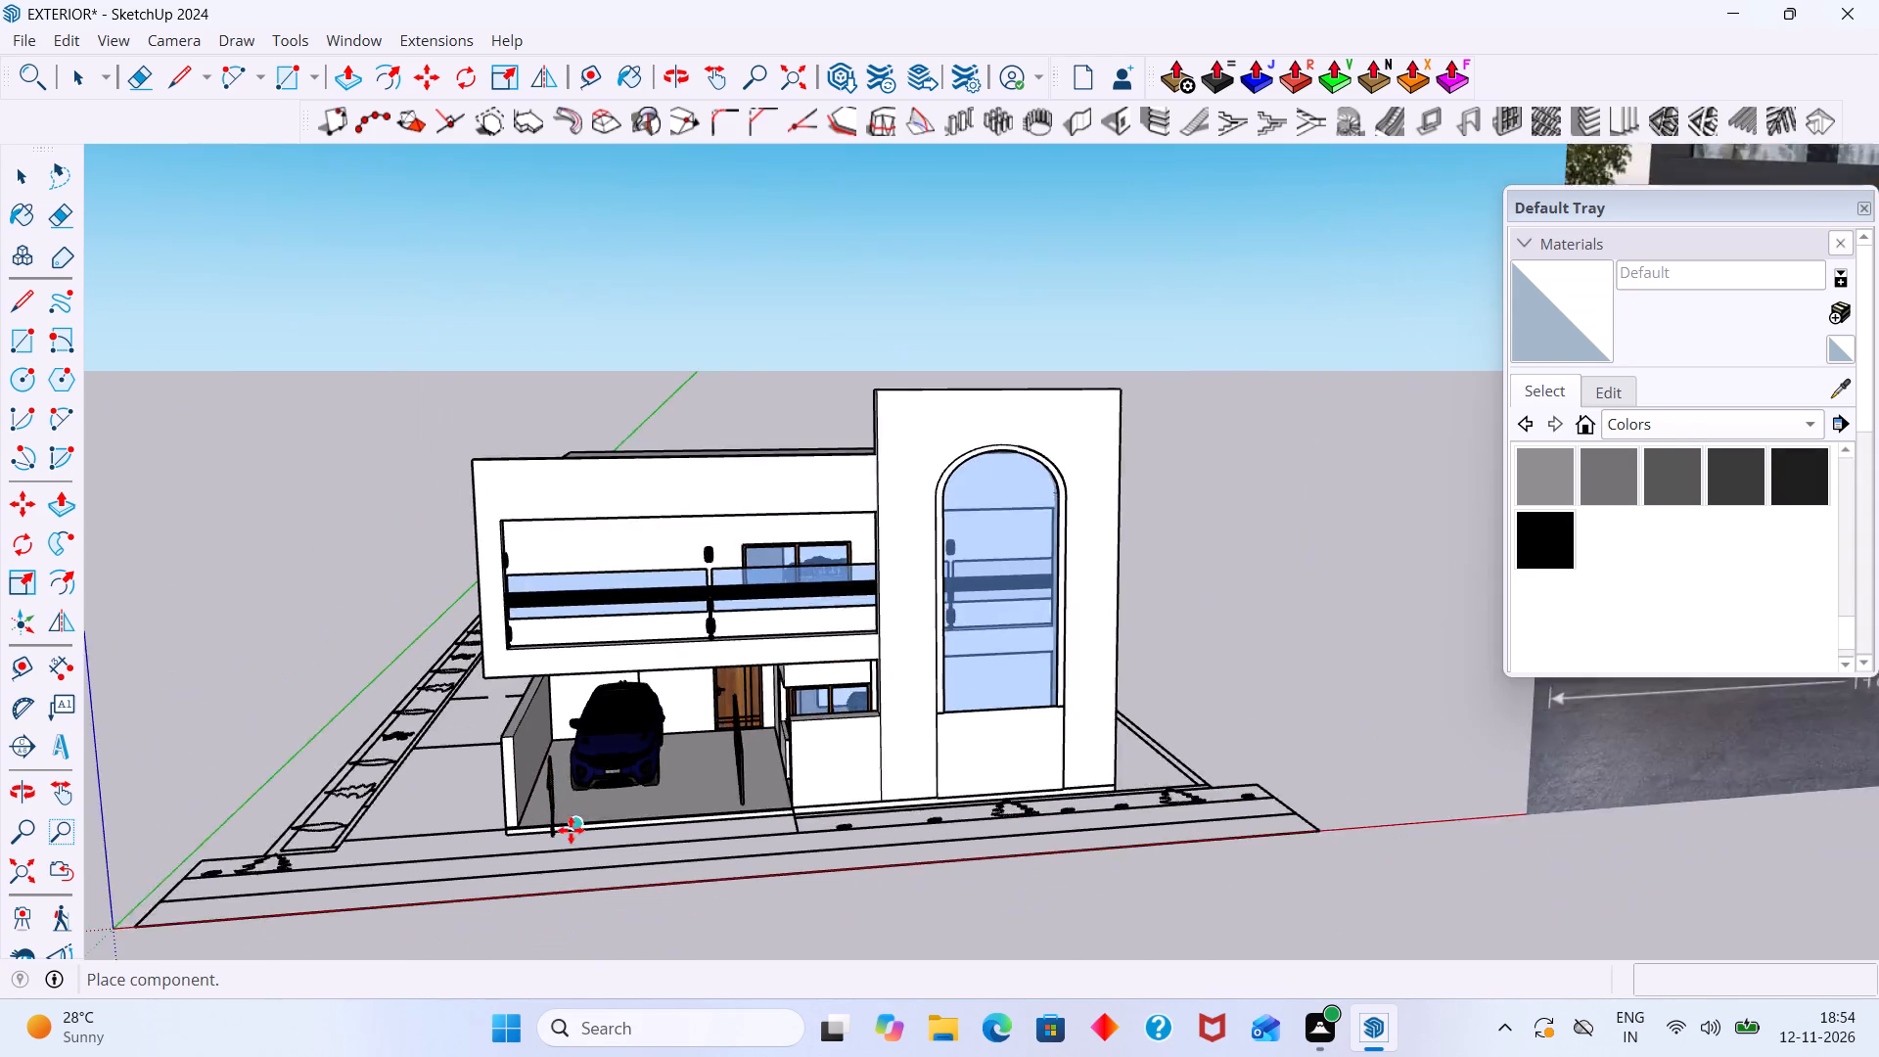
{"action": "scroll", "coordinate": [571, 830], "scroll_direction": "down", "scroll_amount": 3}
{"action": "left_click", "coordinate": [1089, 771]}
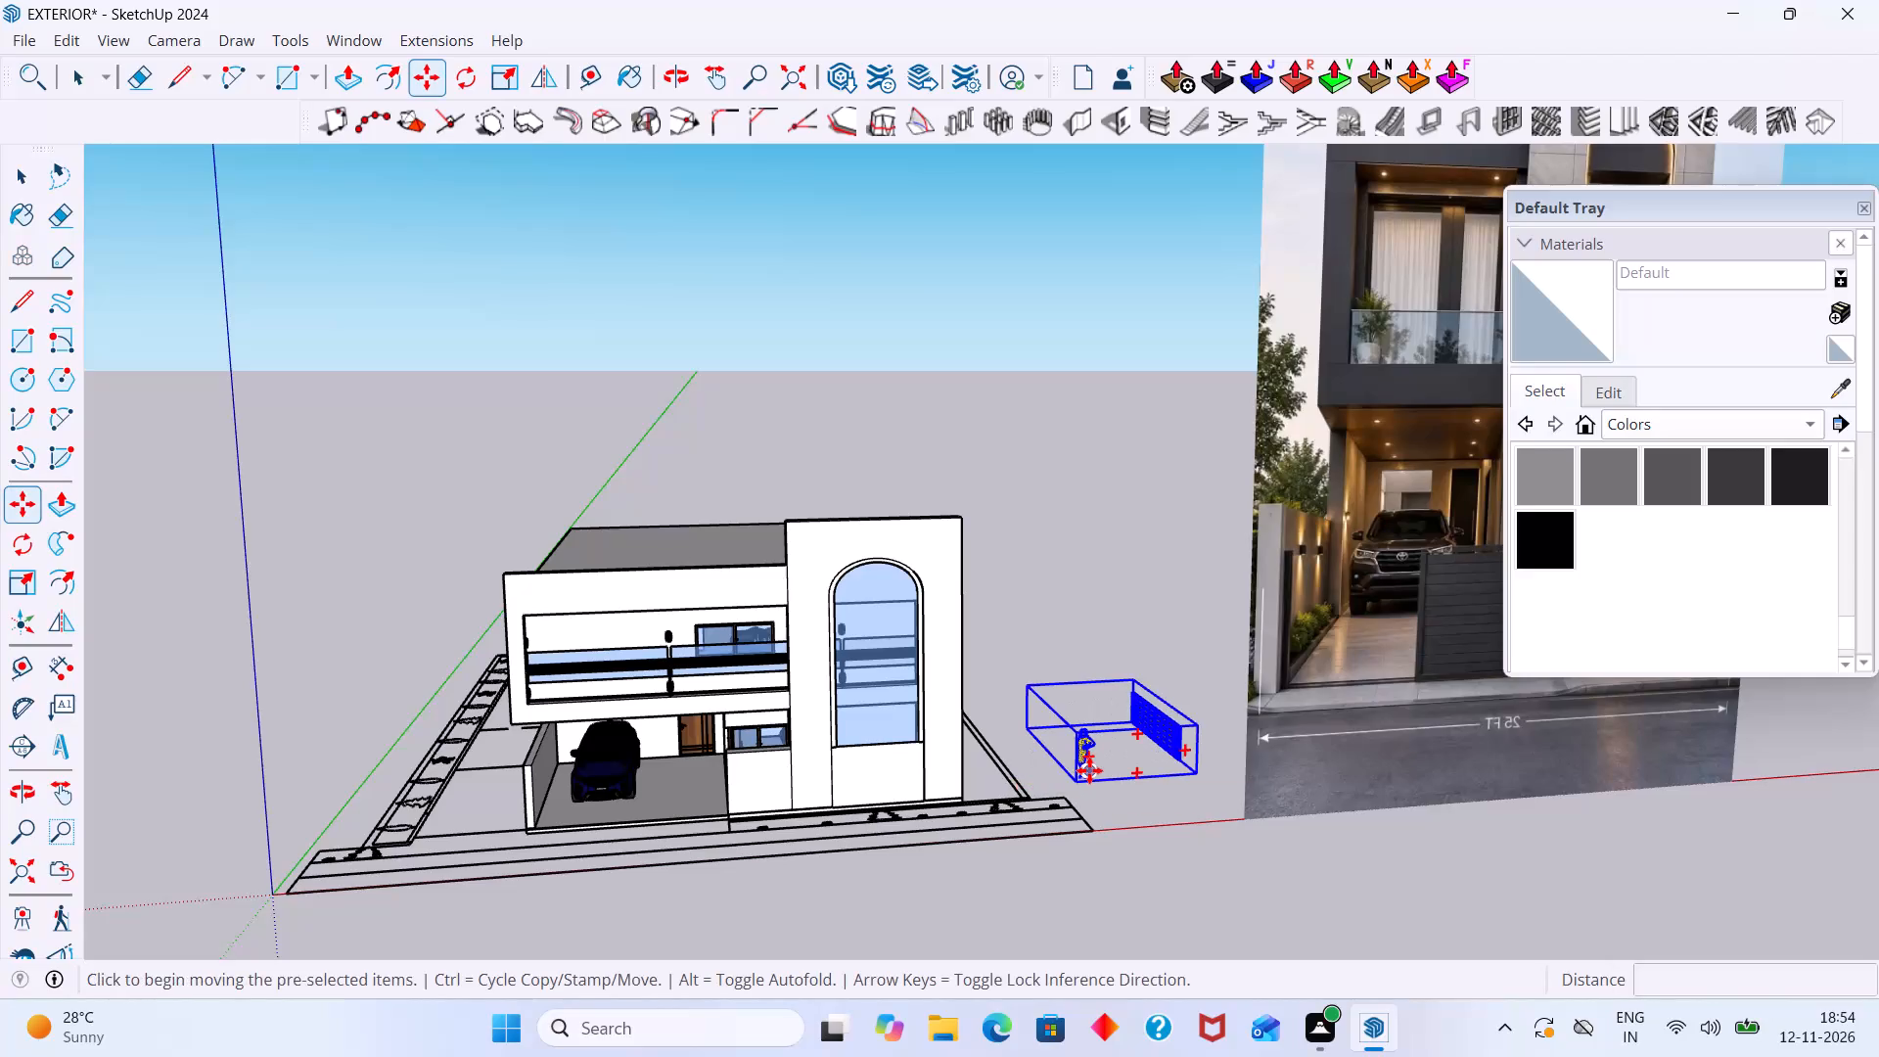
{"action": "scroll", "coordinate": [1094, 764], "scroll_direction": "down", "scroll_amount": 3}
{"action": "middle_click_drag", "start_coordinate": [1094, 764], "coordinate": [865, 697], "text": "shift"}
{"action": "key", "text": "space"}
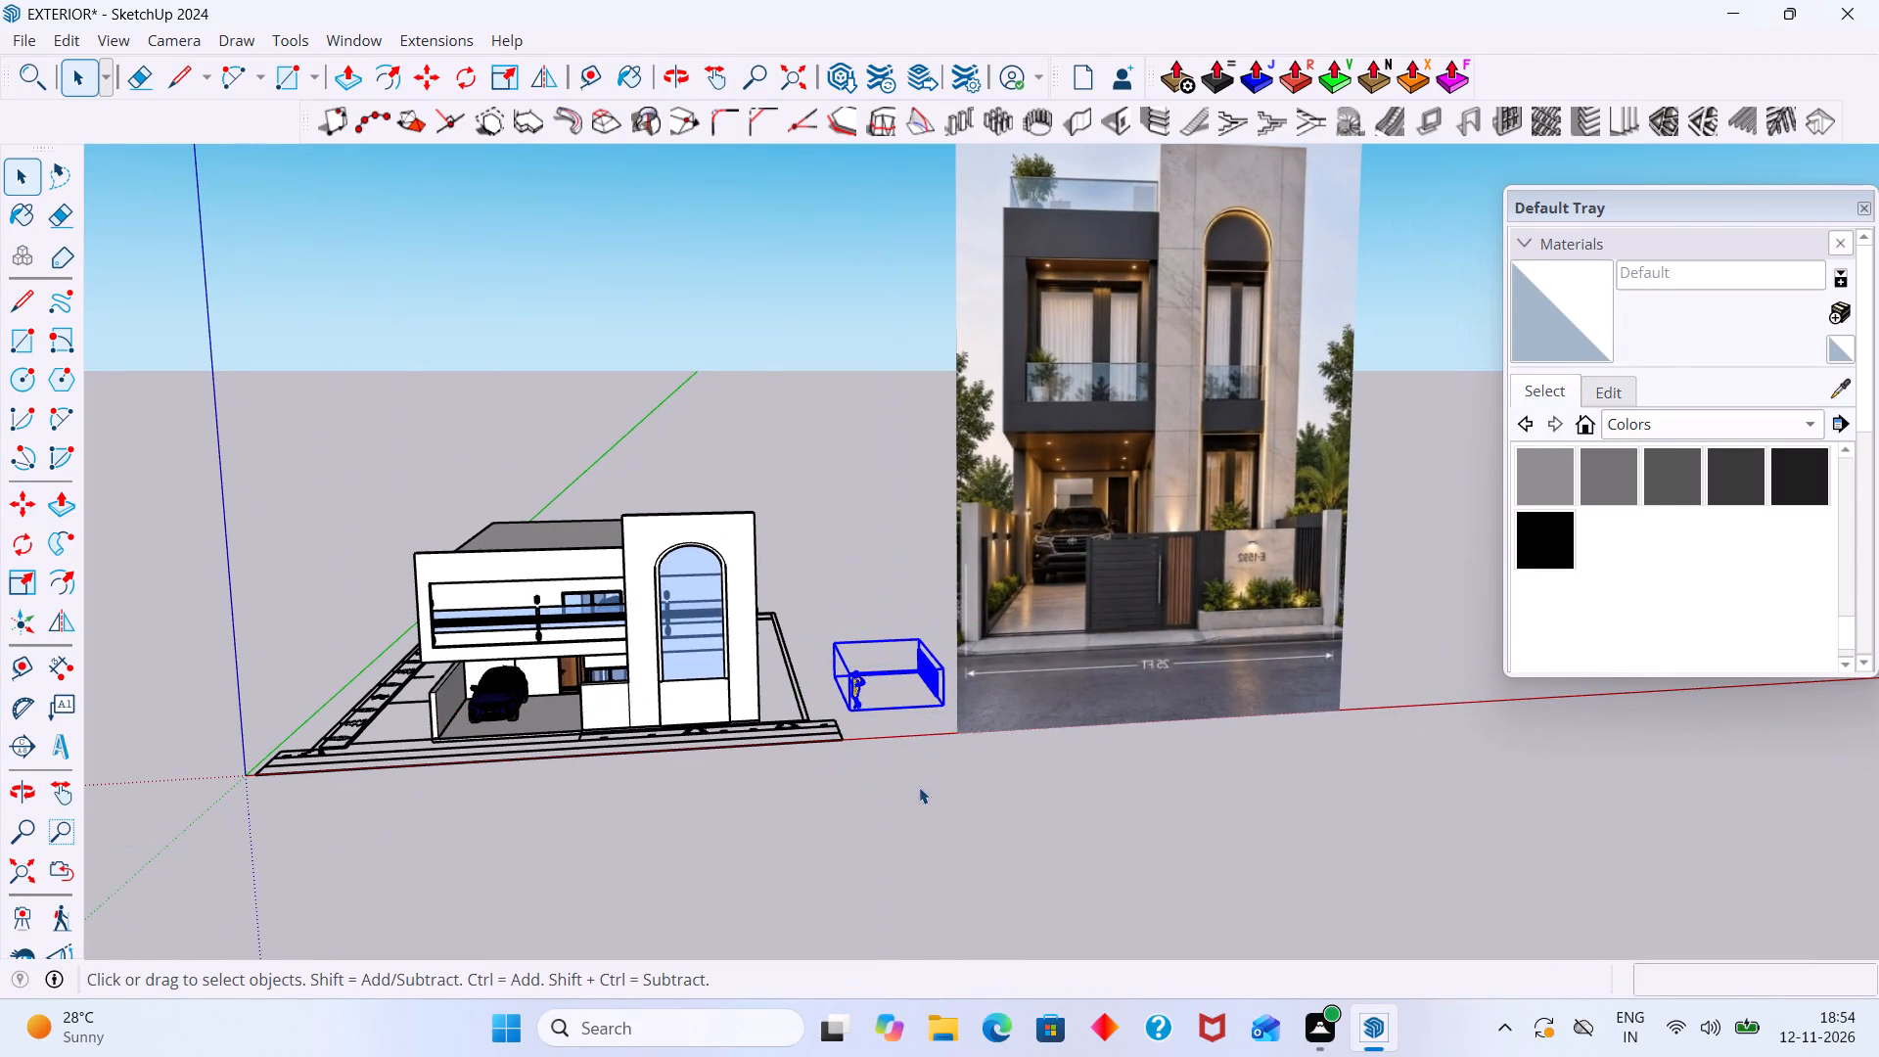
Open the imported gate component, delete the human figure inside it, and exit the component.
{"action": "left_click", "coordinate": [919, 789]}
{"action": "scroll", "coordinate": [900, 648], "scroll_direction": "up", "scroll_amount": 7}
{"action": "left_click", "coordinate": [813, 710]}
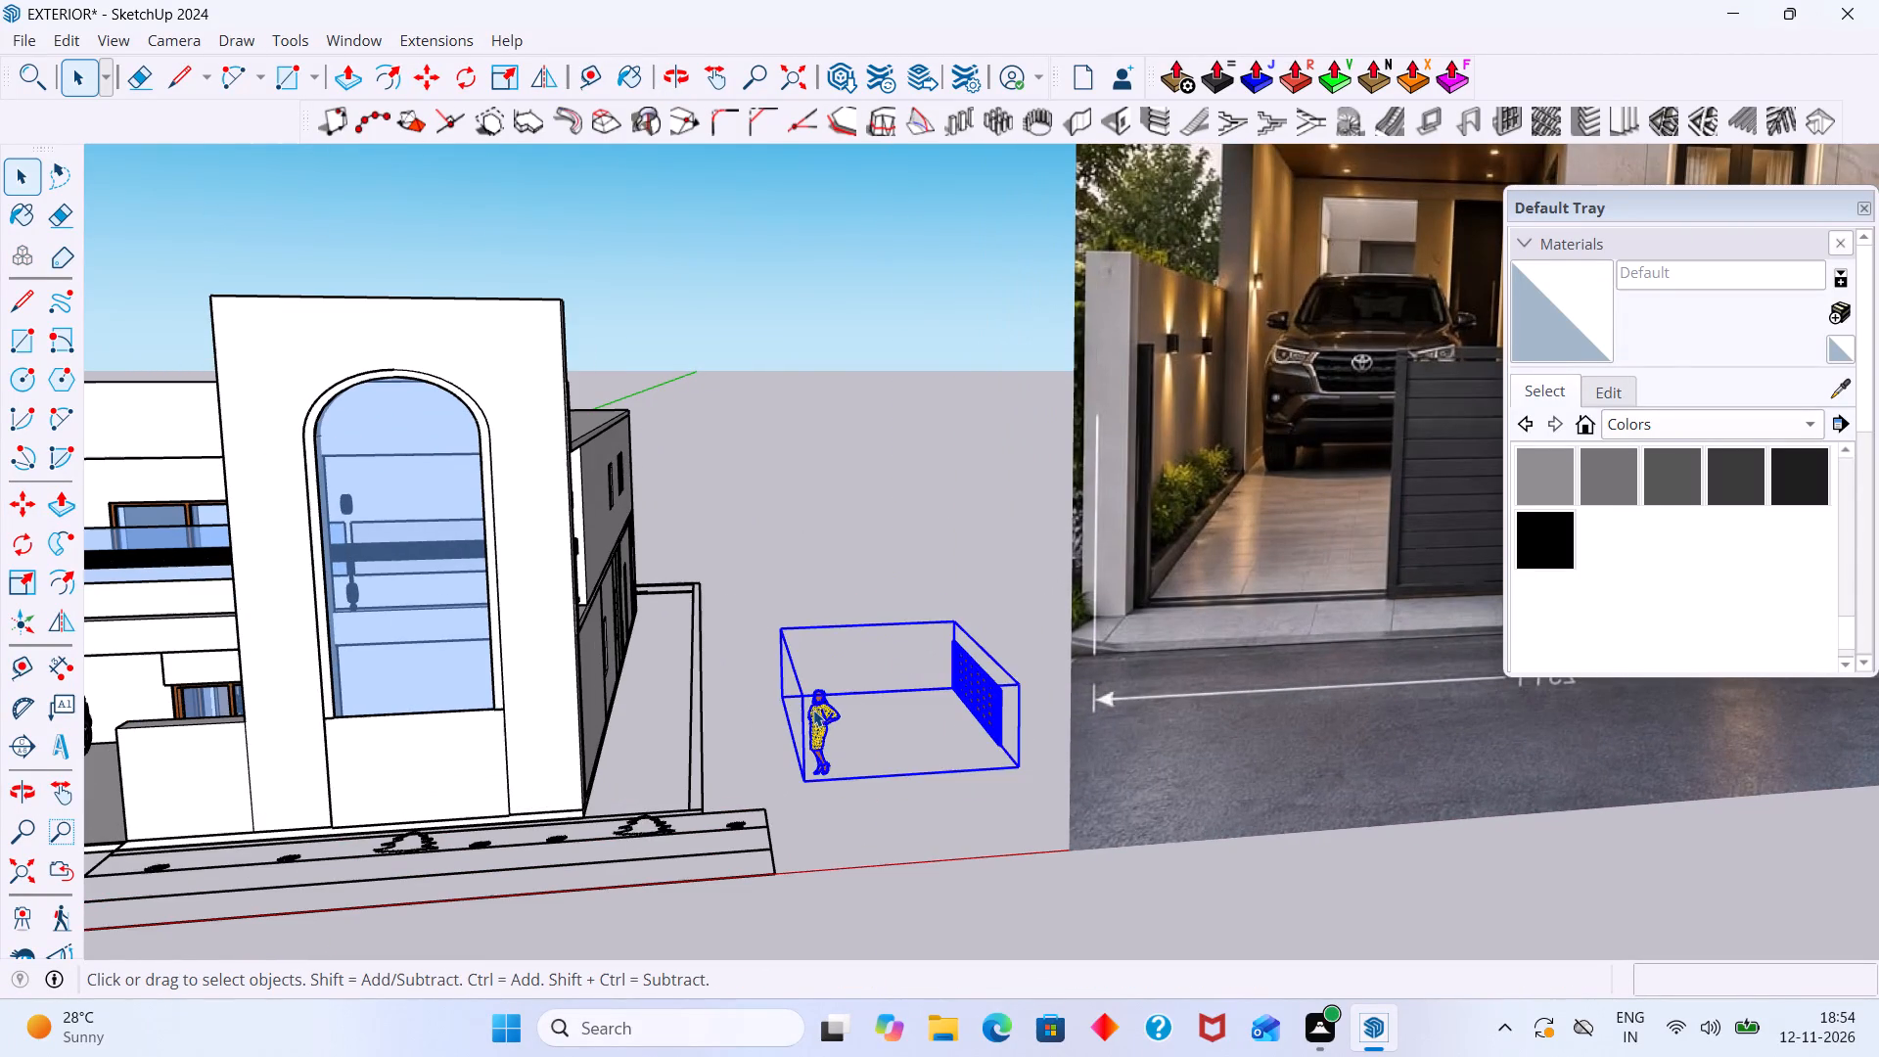
{"action": "double_click", "coordinate": [813, 710]}
{"action": "key", "text": "Delete"}
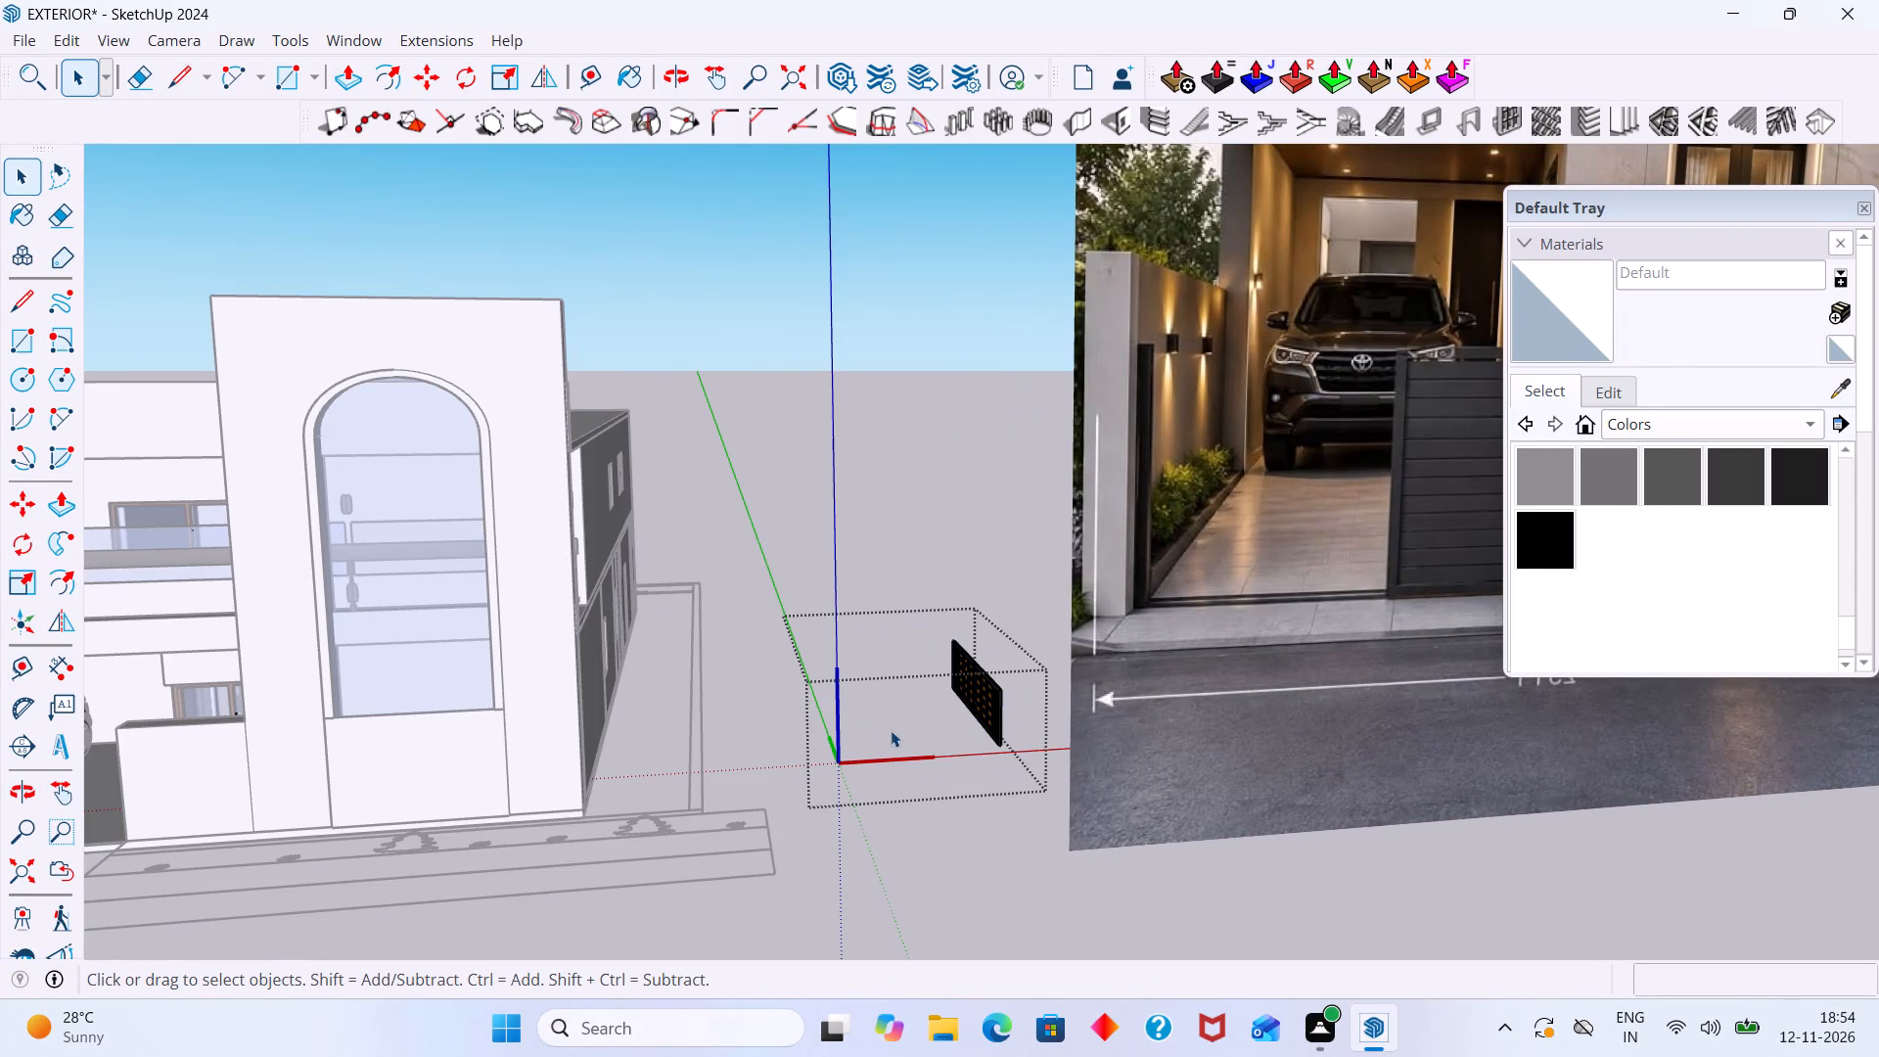
{"action": "left_click", "coordinate": [901, 732]}
{"action": "scroll", "coordinate": [930, 716], "scroll_direction": "up", "scroll_amount": 3}
{"action": "left_click", "coordinate": [1027, 517]}
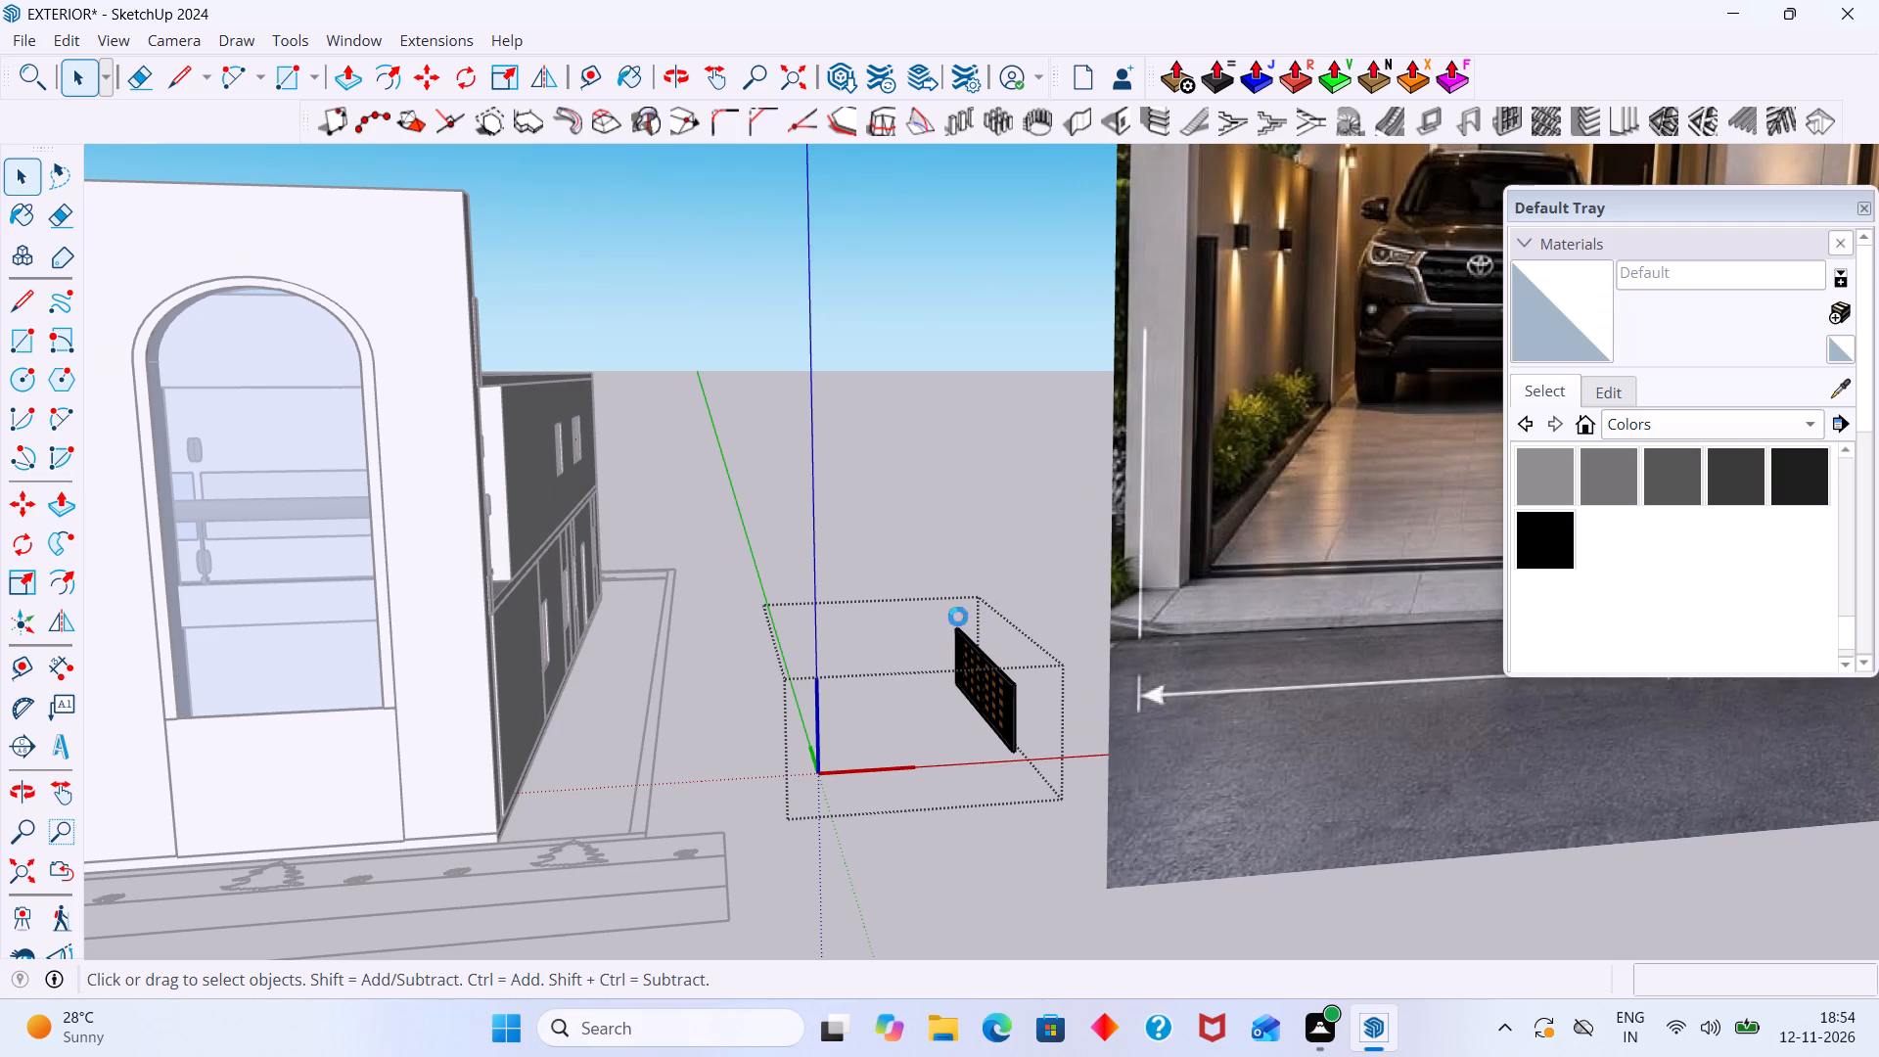
{"action": "scroll", "coordinate": [930, 571], "scroll_direction": "down", "scroll_amount": 2}
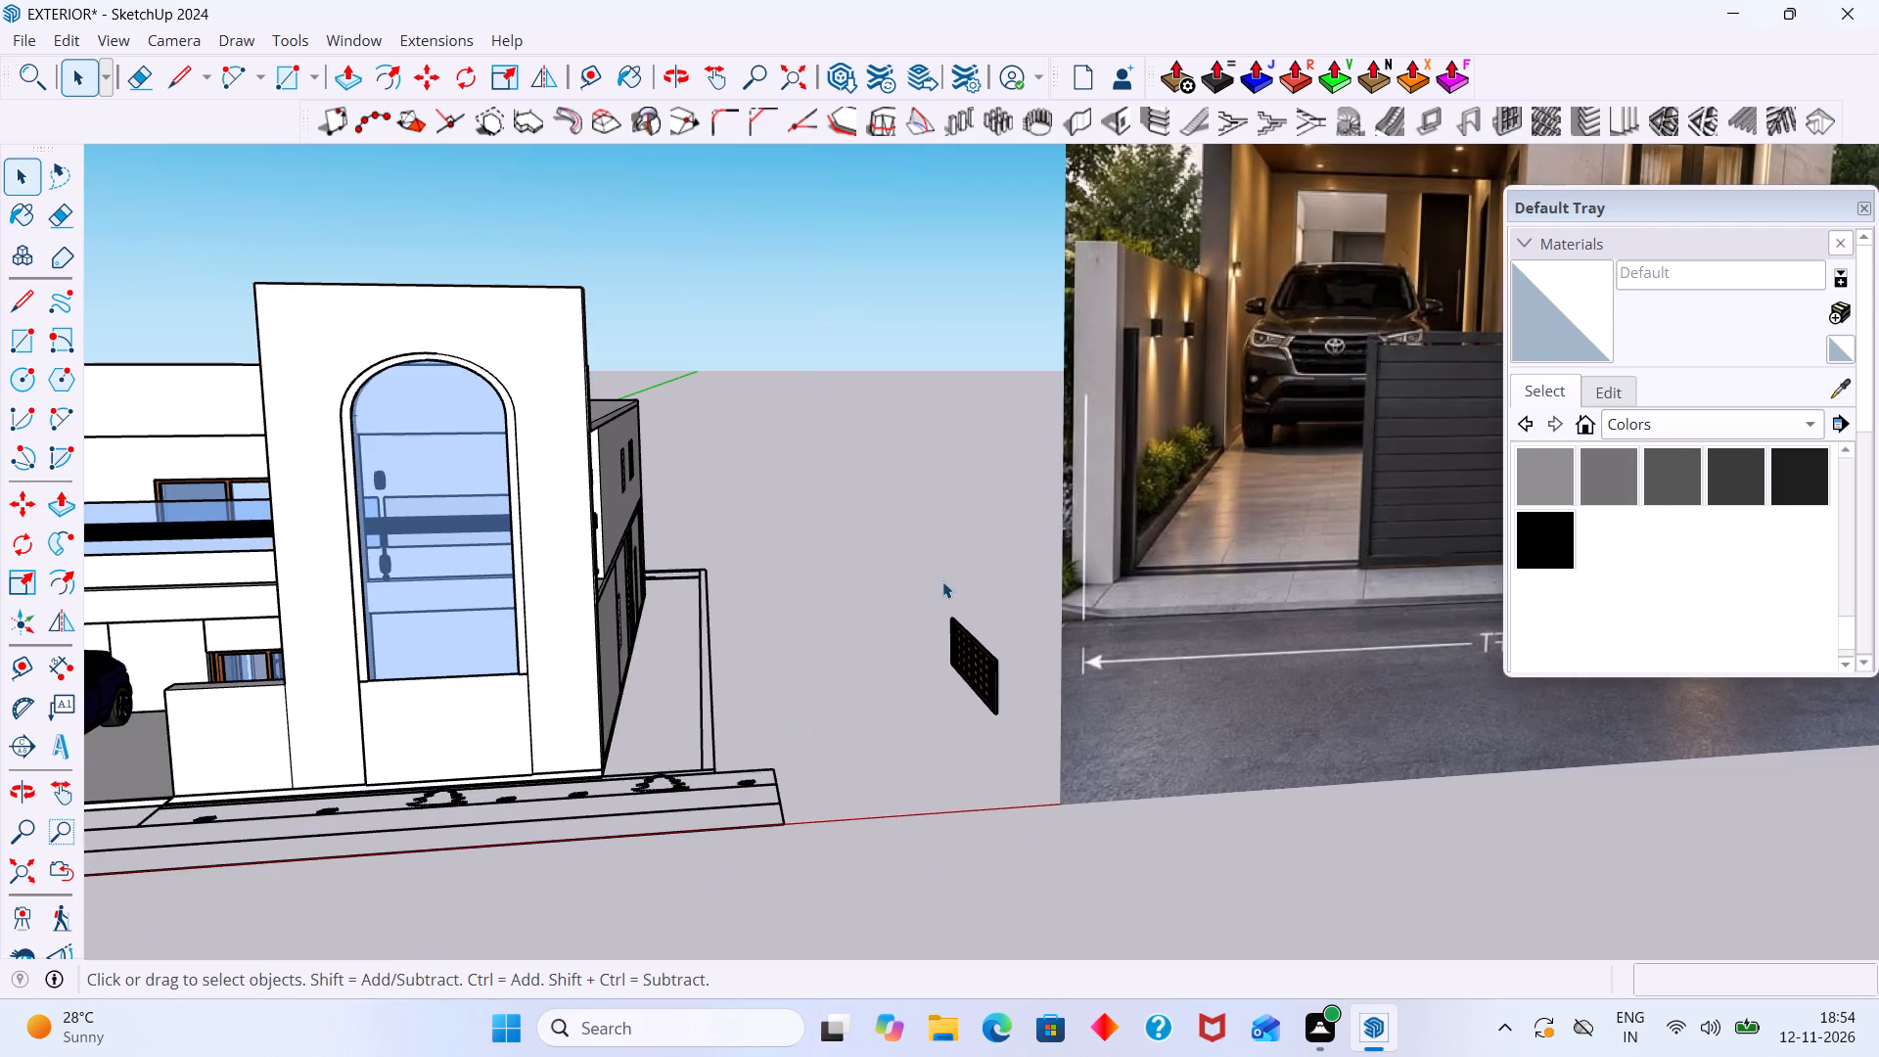
Rotate the gate about the vertical axis at its far lower corner so it runs roughly parallel to the house front.
{"action": "key", "text": "space"}
{"action": "scroll", "coordinate": [979, 673], "scroll_direction": "up", "scroll_amount": 7}
{"action": "left_click", "coordinate": [985, 667]}
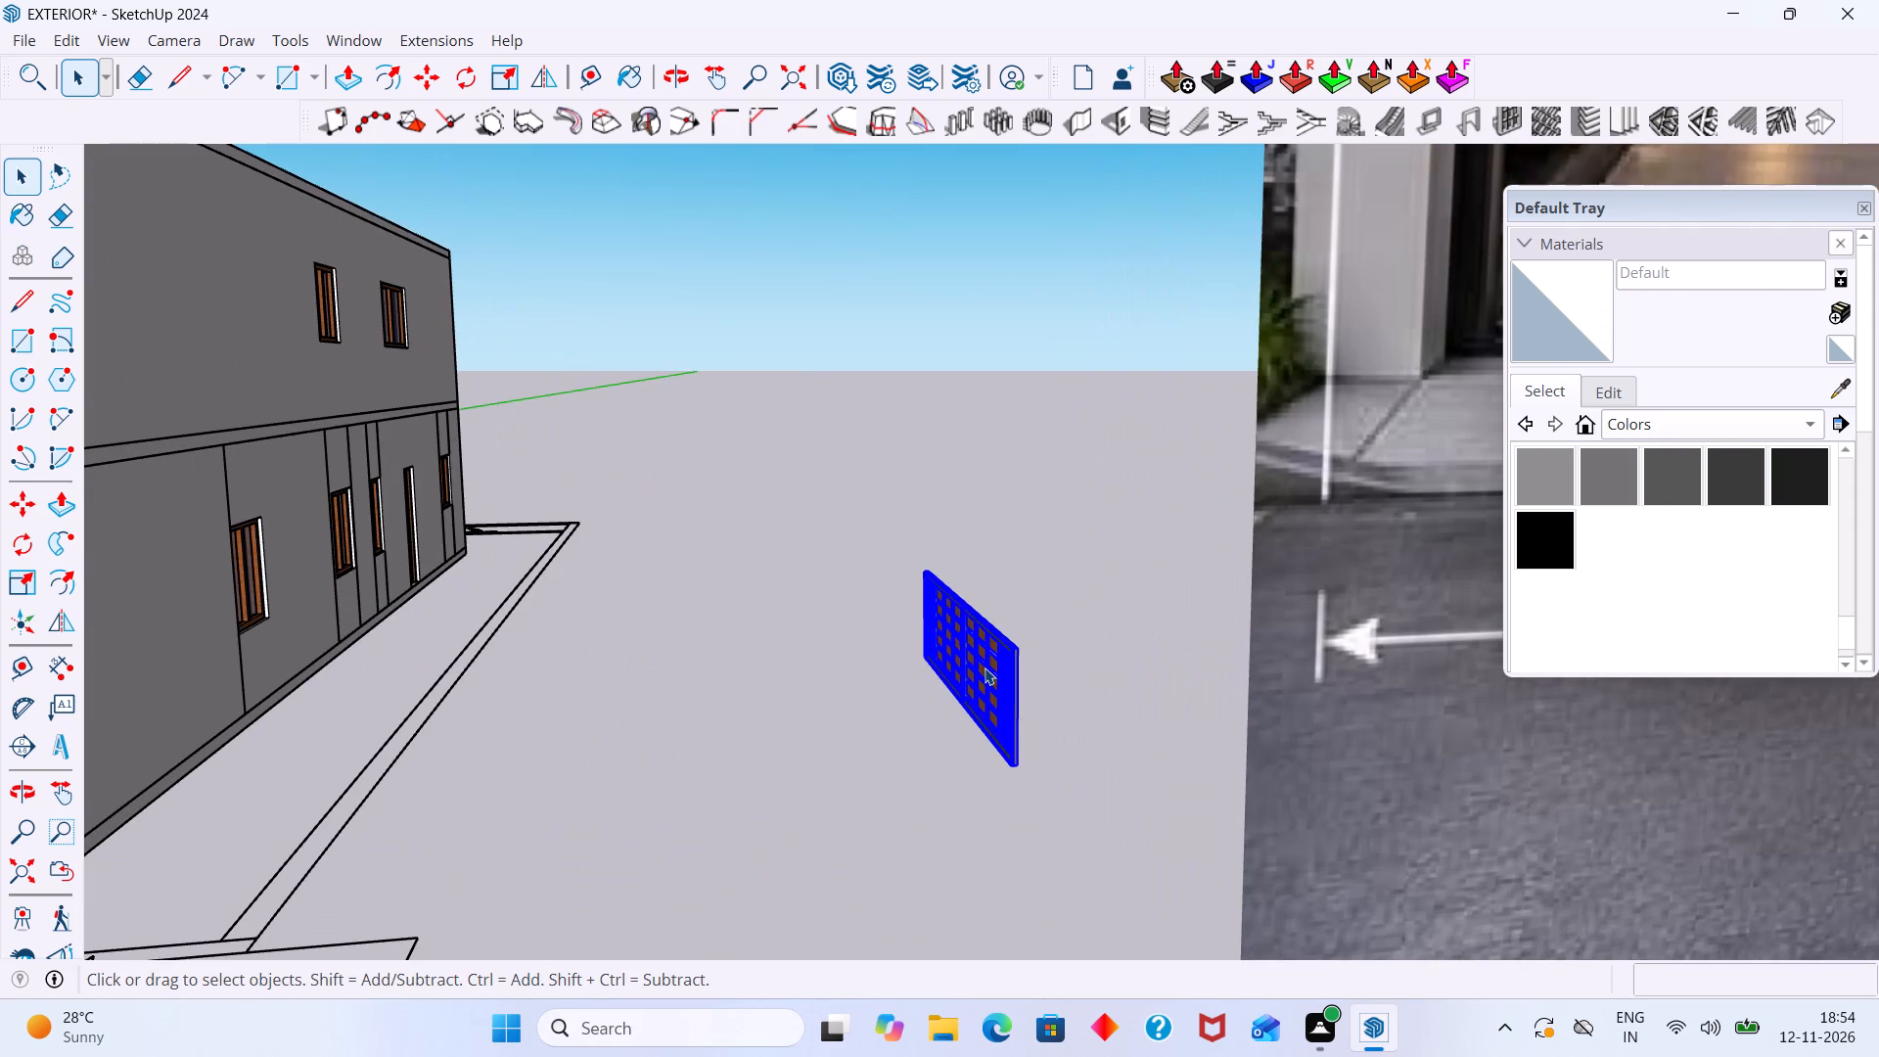
{"action": "key", "text": "q"}
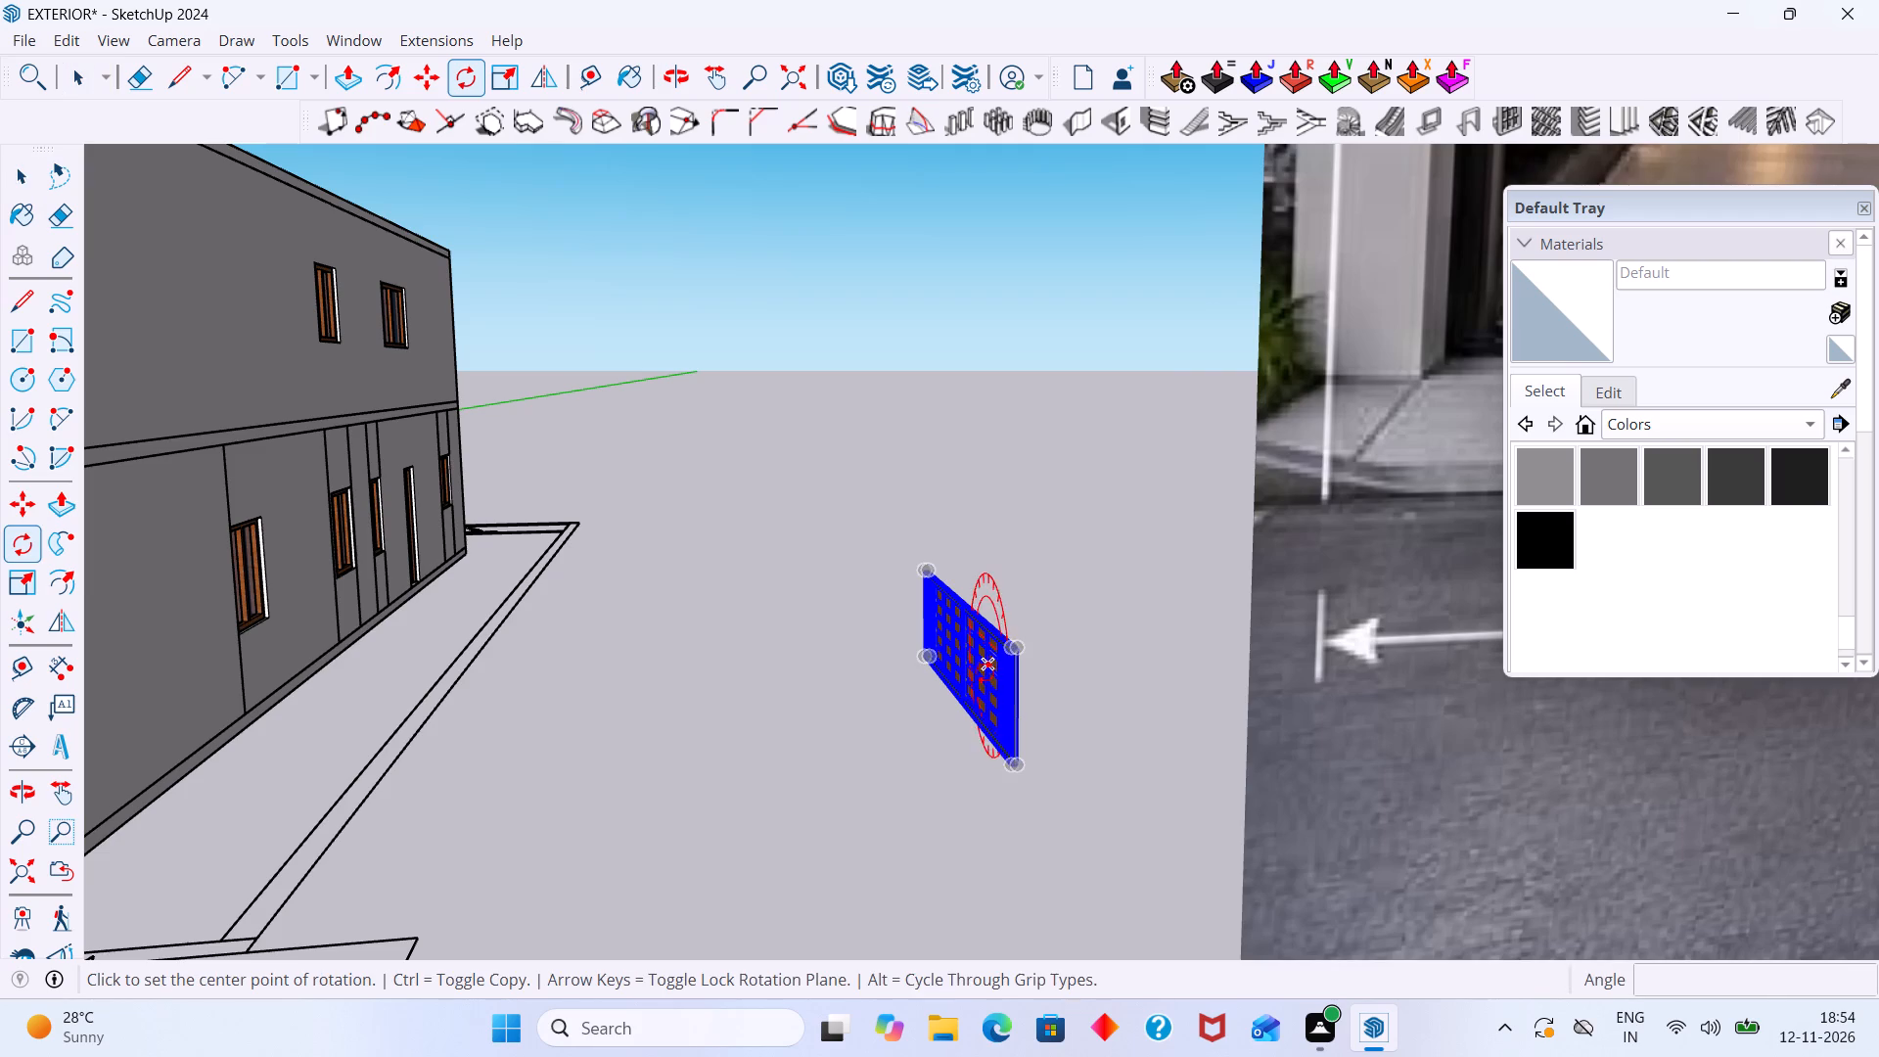
{"action": "scroll", "coordinate": [1008, 795], "scroll_direction": "up", "scroll_amount": 5}
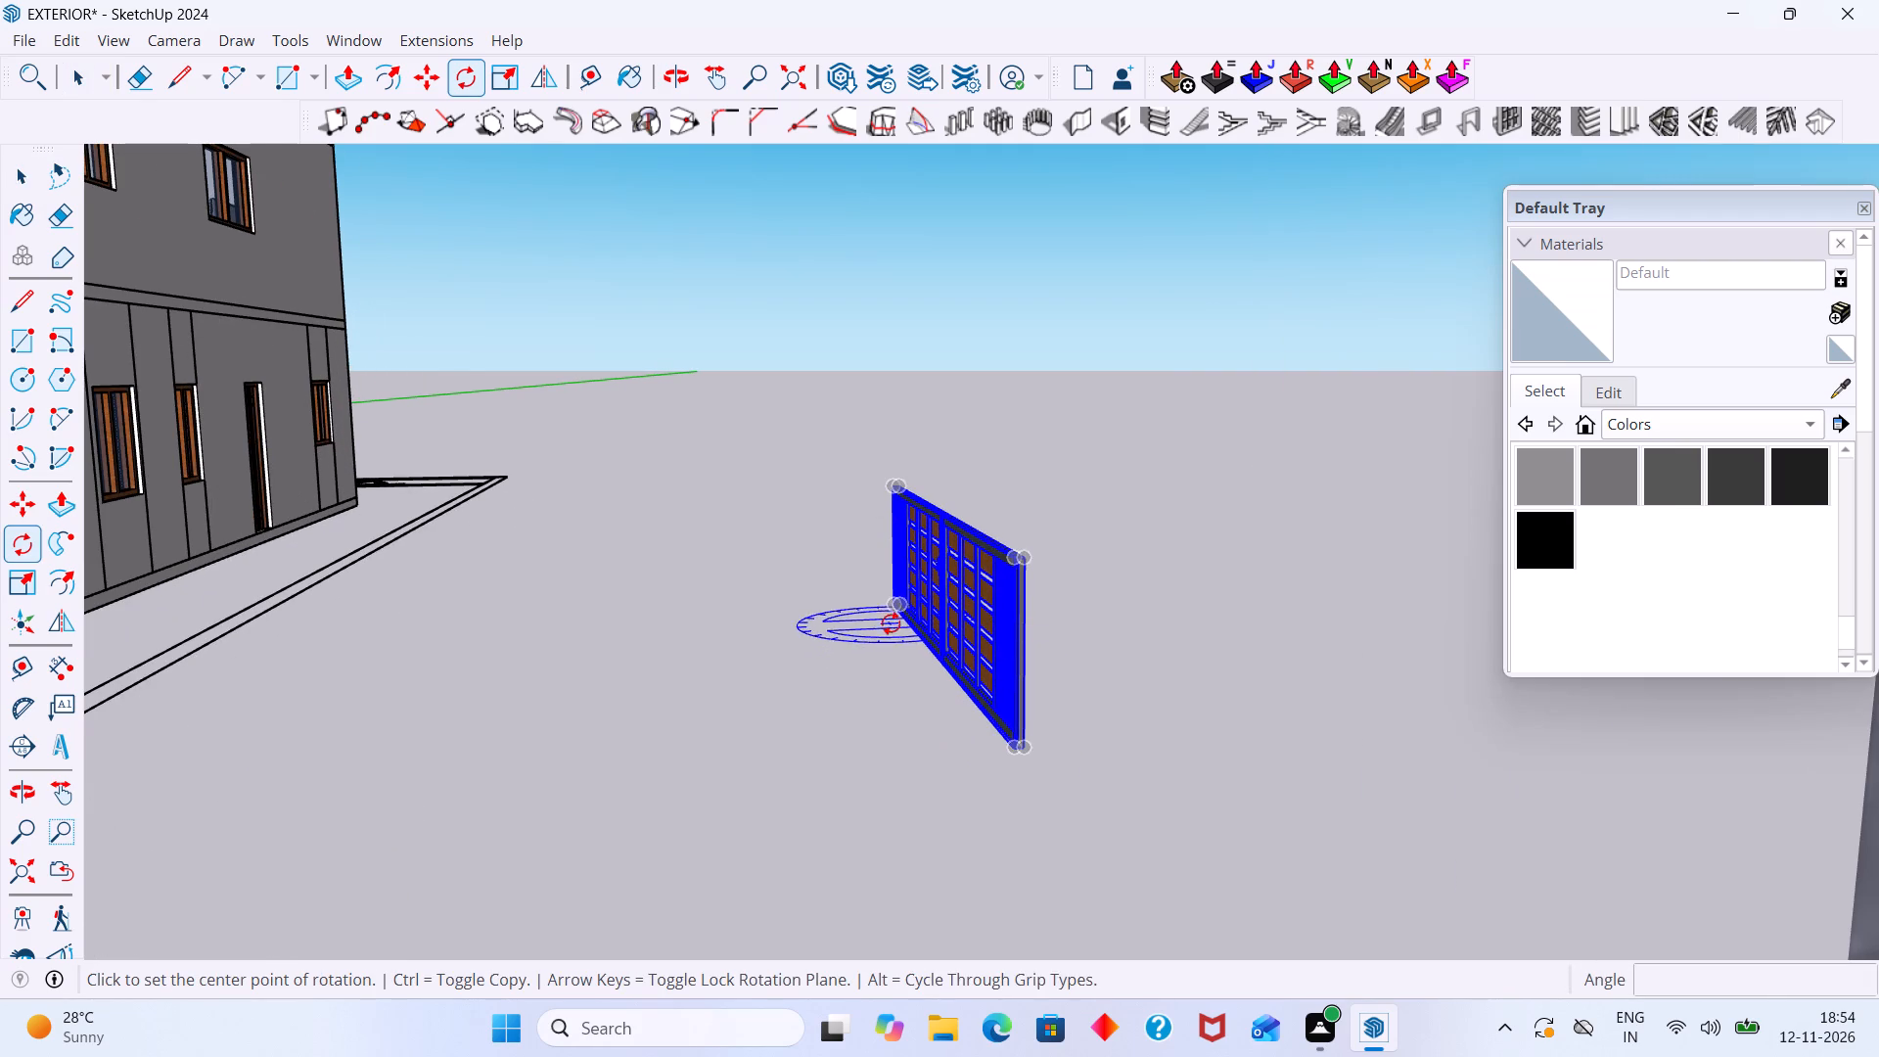
{"action": "key", "text": "Up"}
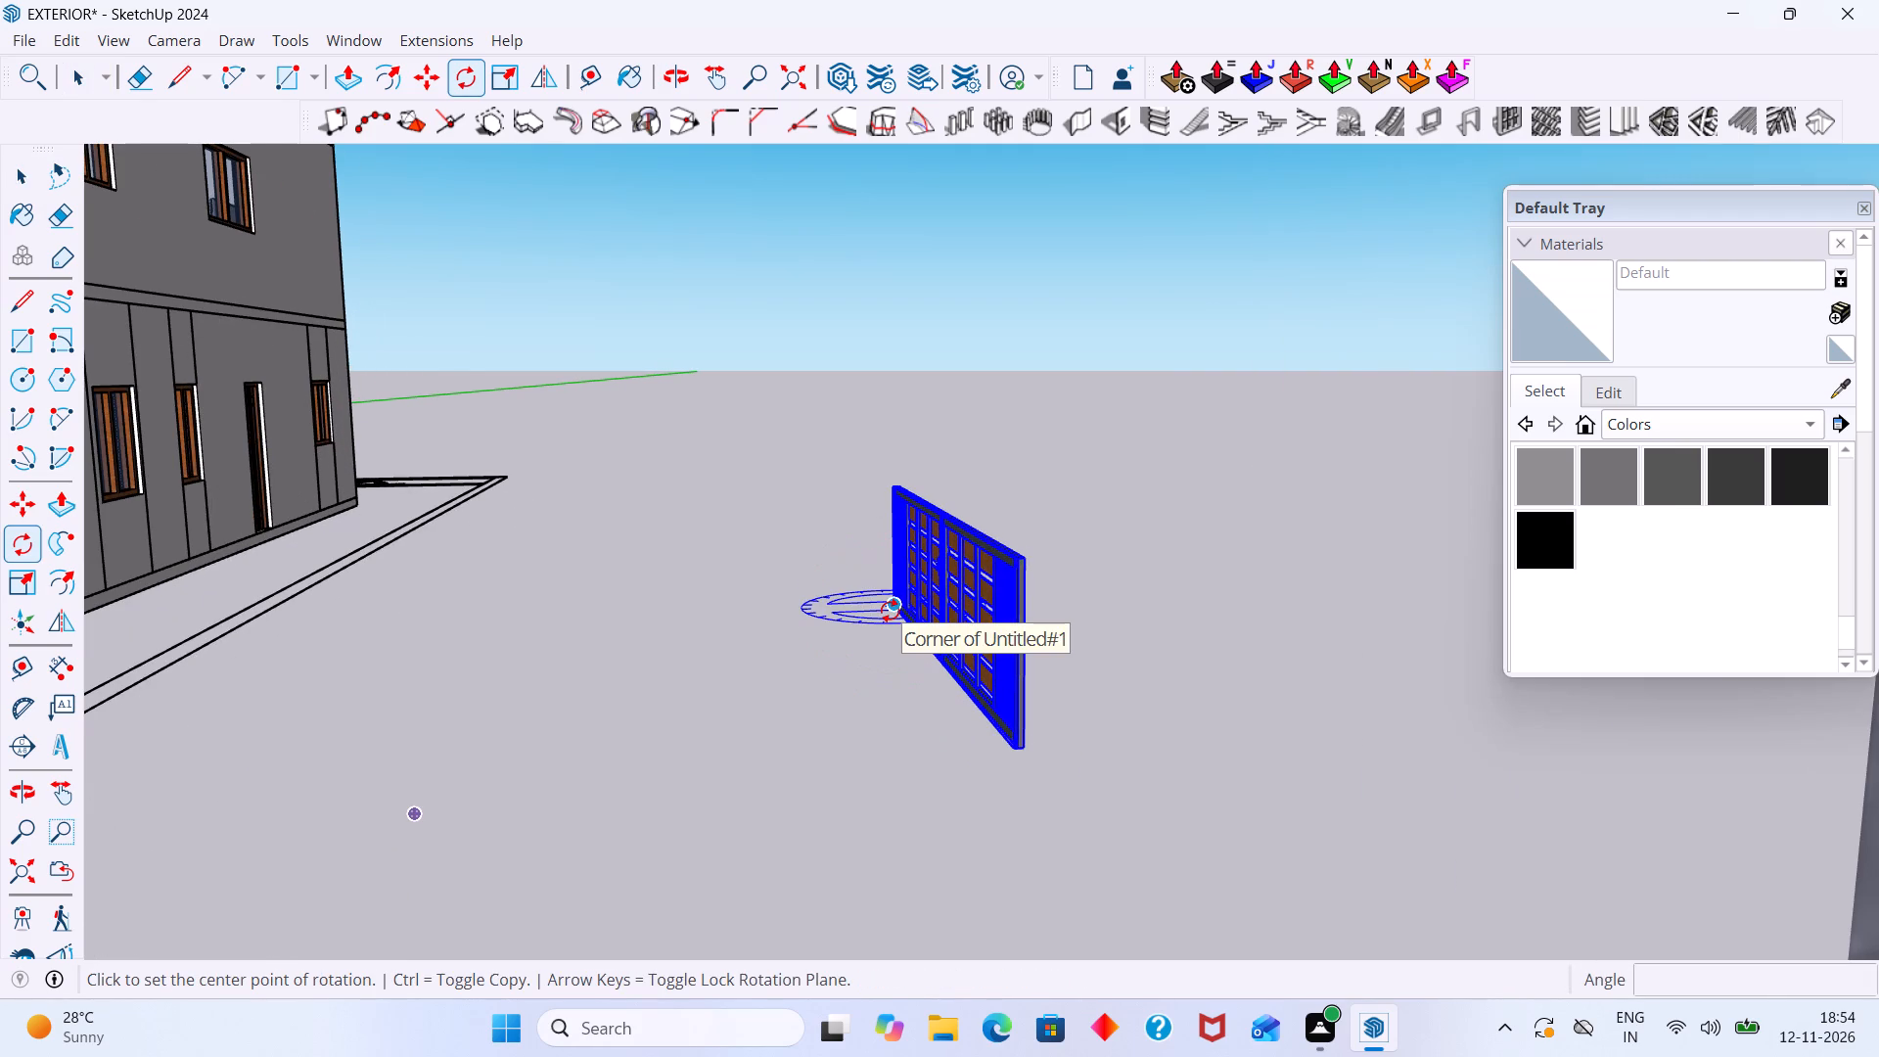
{"action": "left_click", "coordinate": [890, 611]}
{"action": "left_click", "coordinate": [1012, 752]}
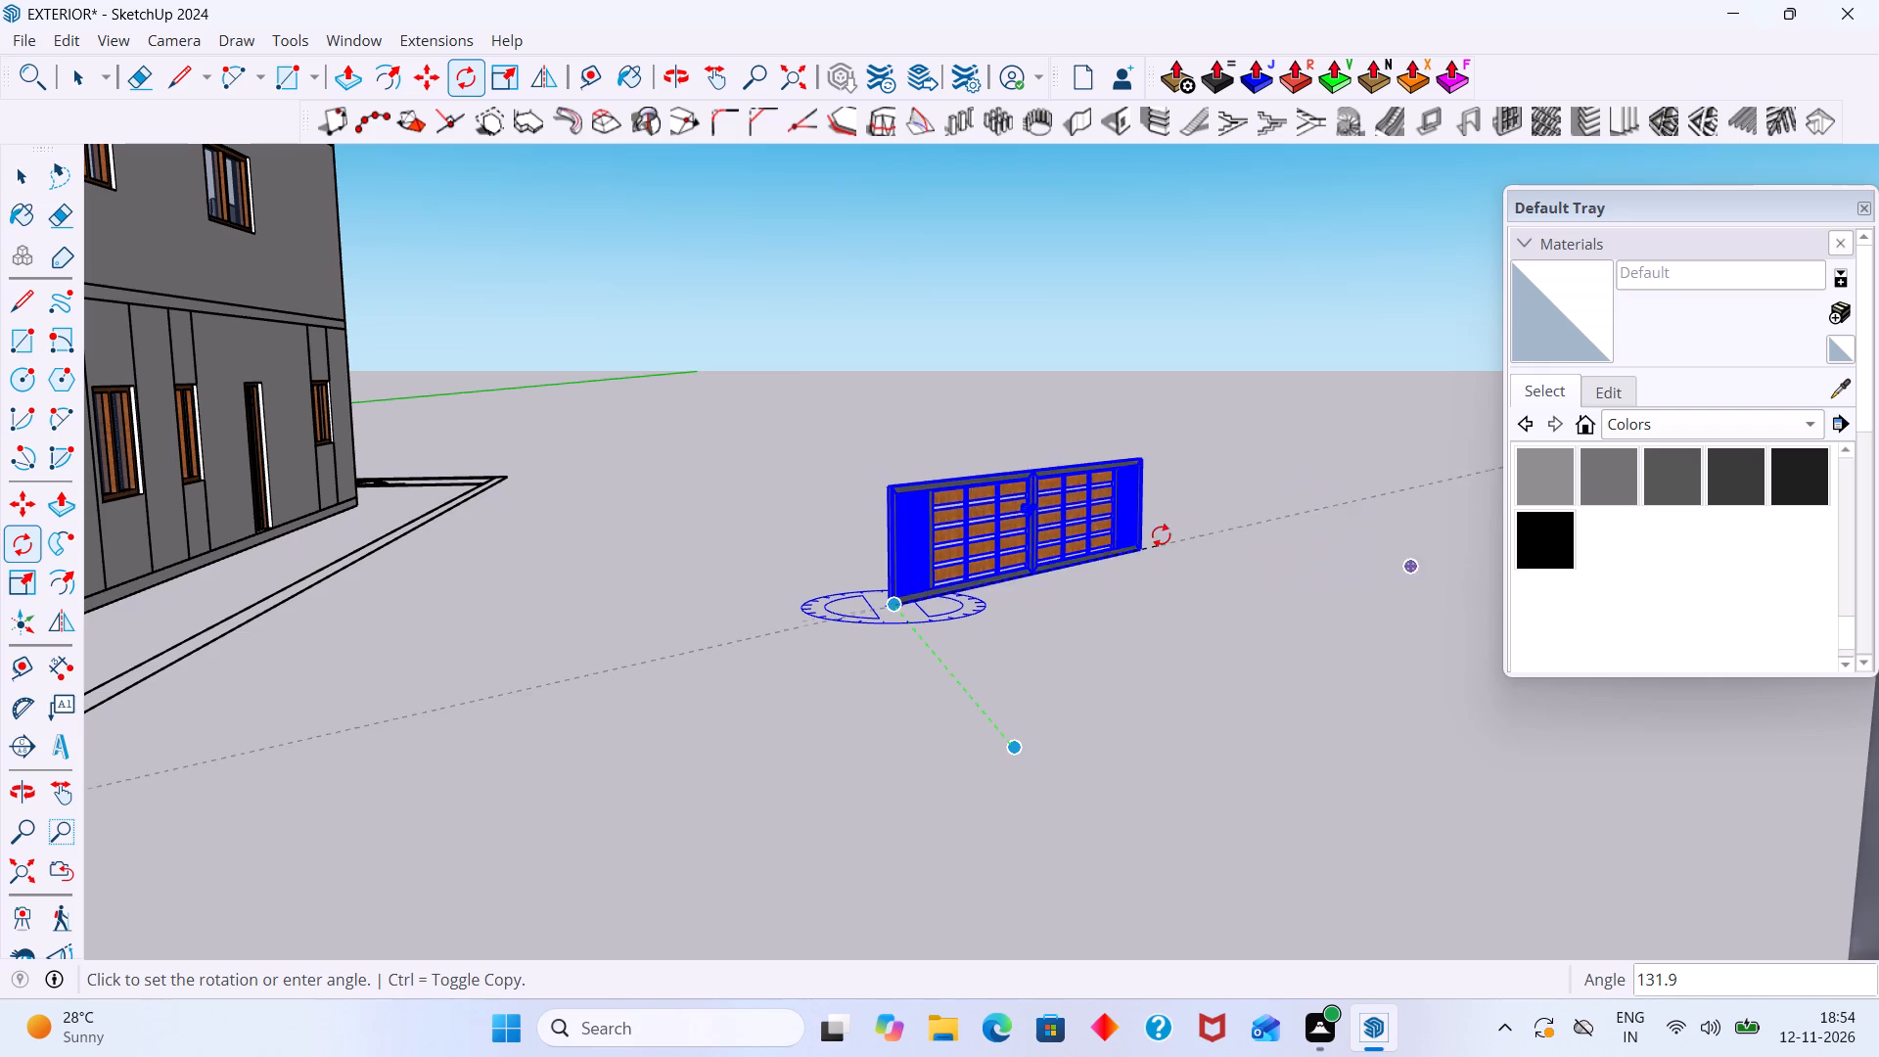
{"action": "left_click", "coordinate": [1176, 597]}
{"action": "key", "text": "space"}
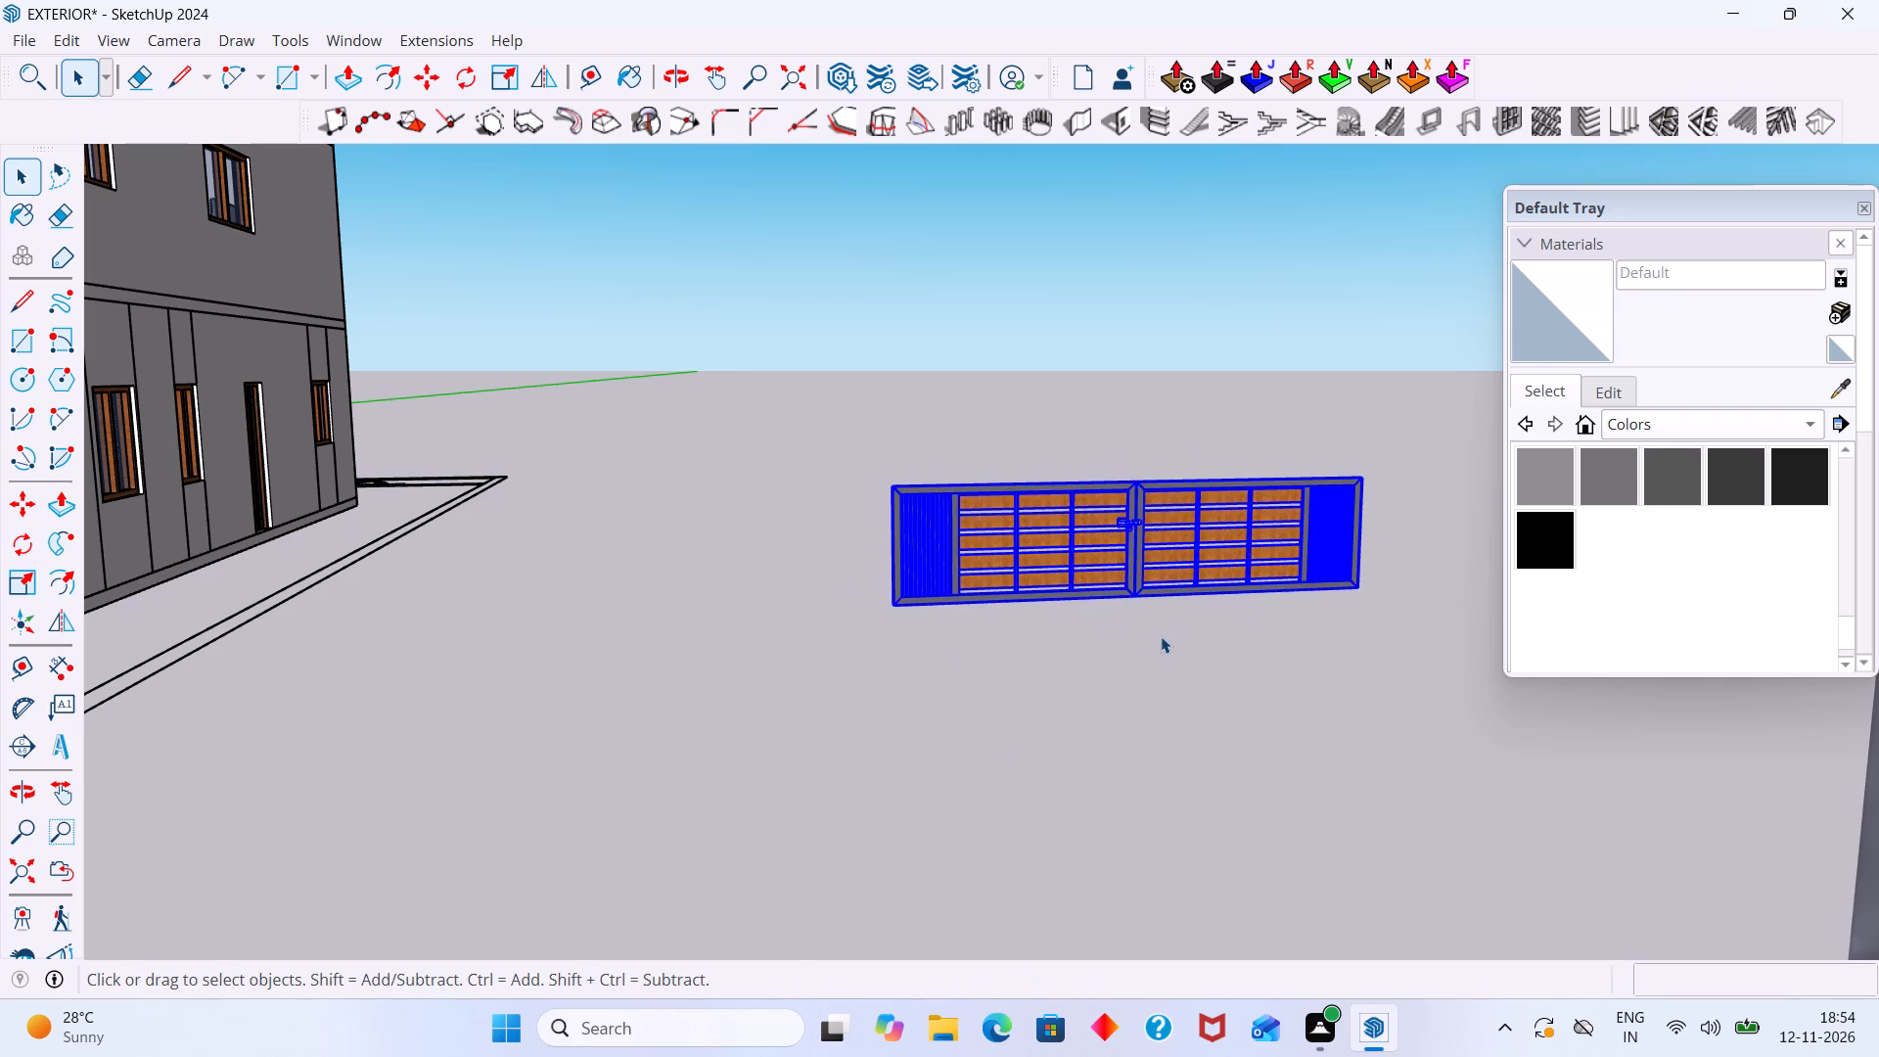
{"action": "left_click", "coordinate": [1161, 636]}
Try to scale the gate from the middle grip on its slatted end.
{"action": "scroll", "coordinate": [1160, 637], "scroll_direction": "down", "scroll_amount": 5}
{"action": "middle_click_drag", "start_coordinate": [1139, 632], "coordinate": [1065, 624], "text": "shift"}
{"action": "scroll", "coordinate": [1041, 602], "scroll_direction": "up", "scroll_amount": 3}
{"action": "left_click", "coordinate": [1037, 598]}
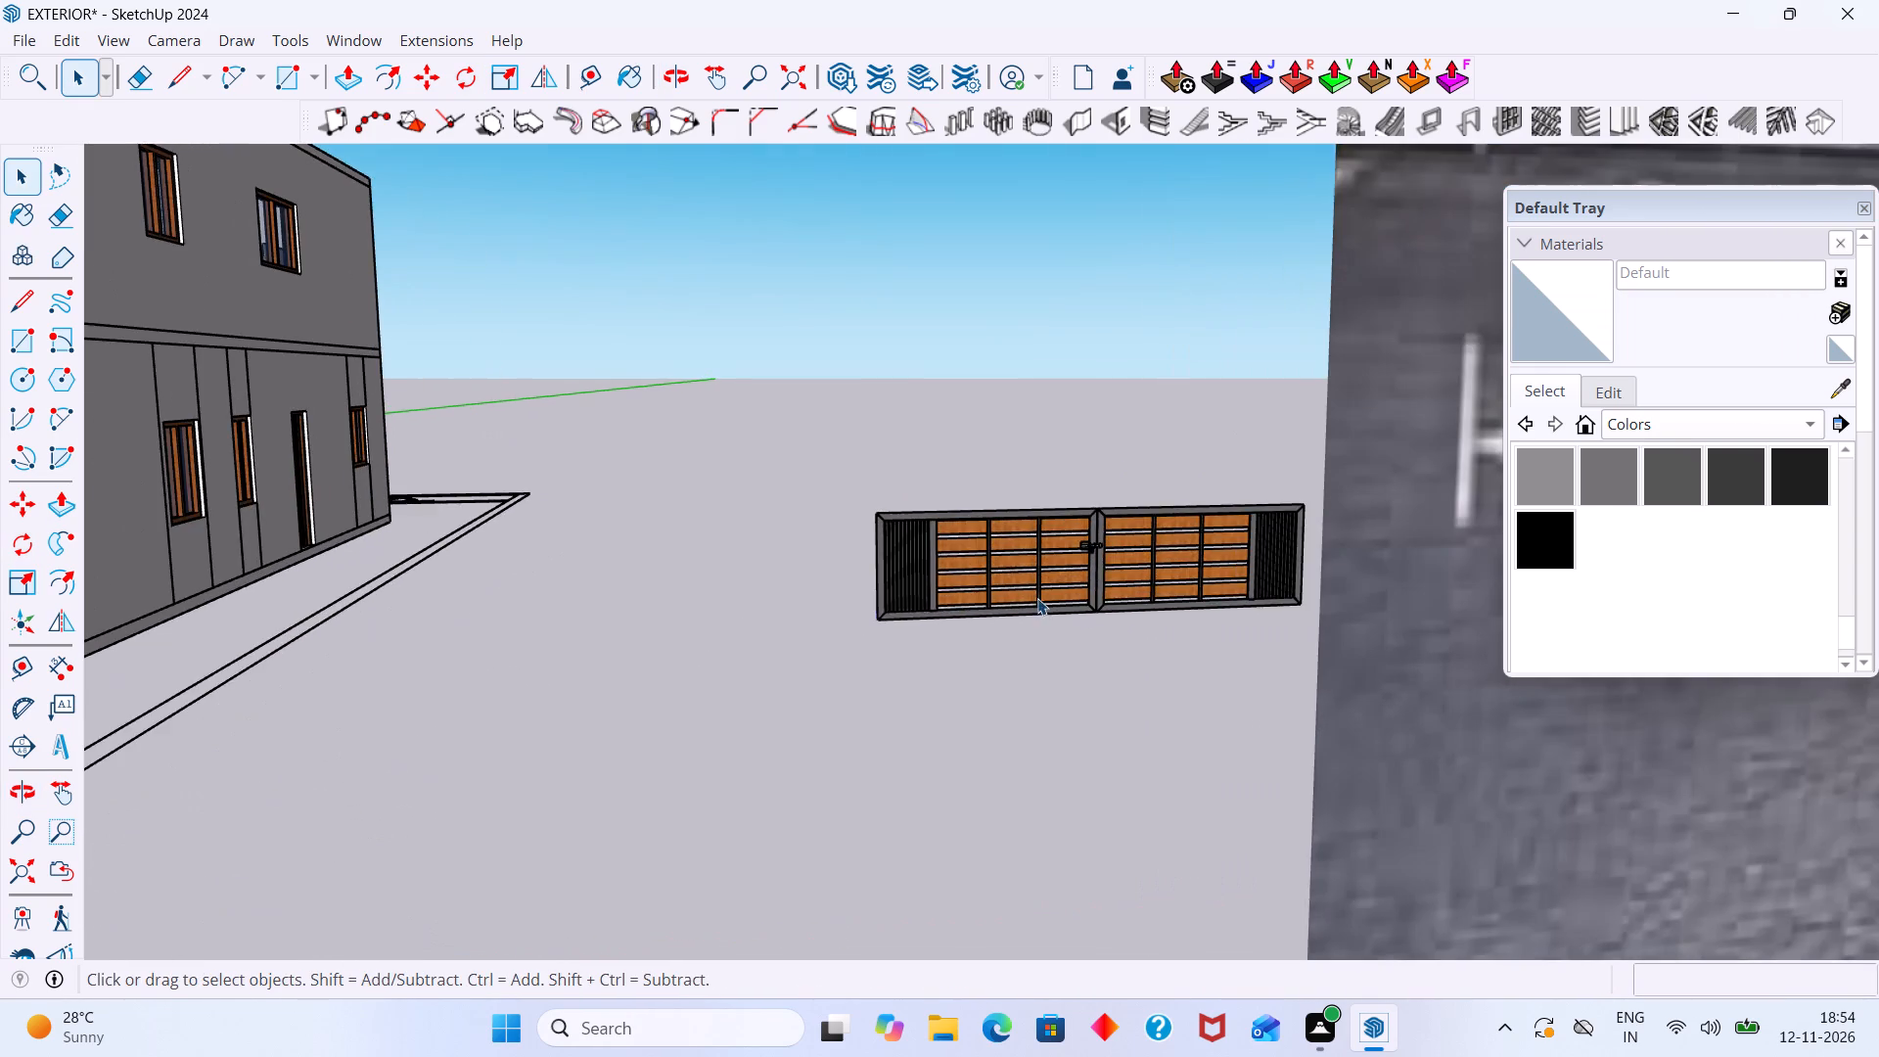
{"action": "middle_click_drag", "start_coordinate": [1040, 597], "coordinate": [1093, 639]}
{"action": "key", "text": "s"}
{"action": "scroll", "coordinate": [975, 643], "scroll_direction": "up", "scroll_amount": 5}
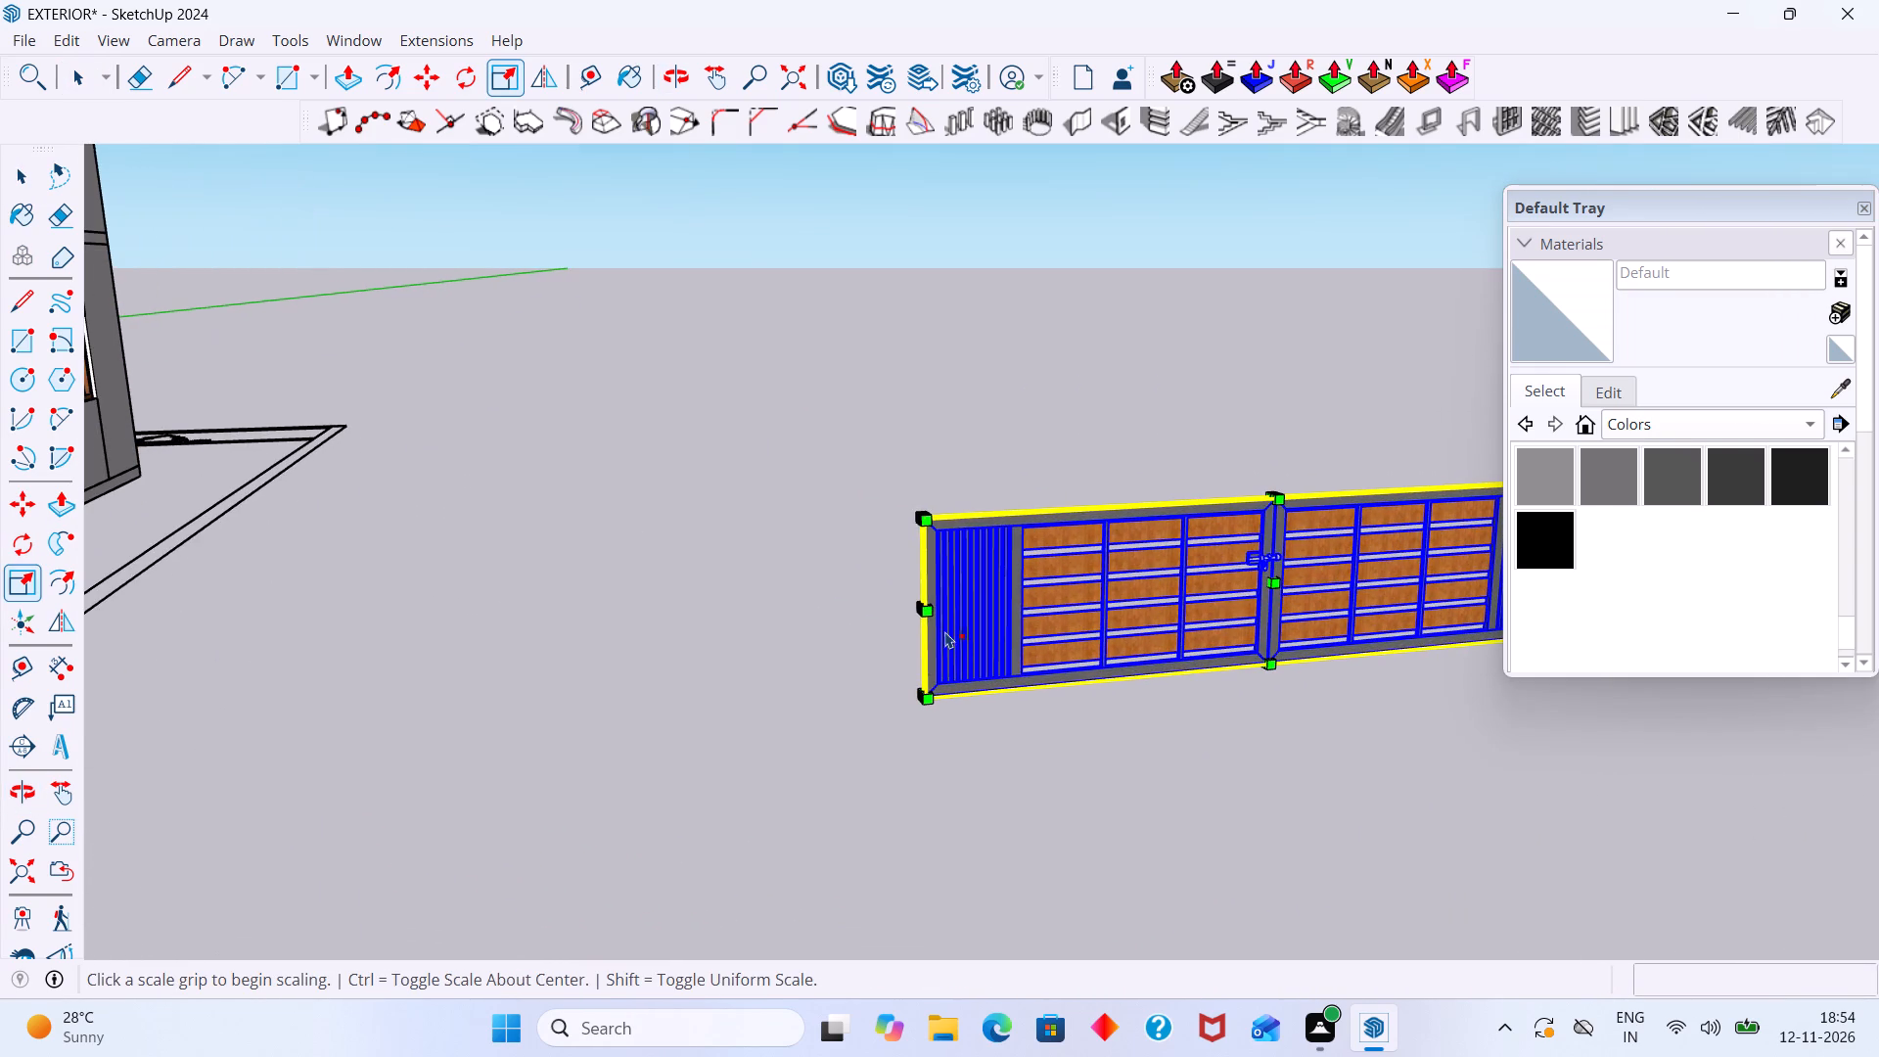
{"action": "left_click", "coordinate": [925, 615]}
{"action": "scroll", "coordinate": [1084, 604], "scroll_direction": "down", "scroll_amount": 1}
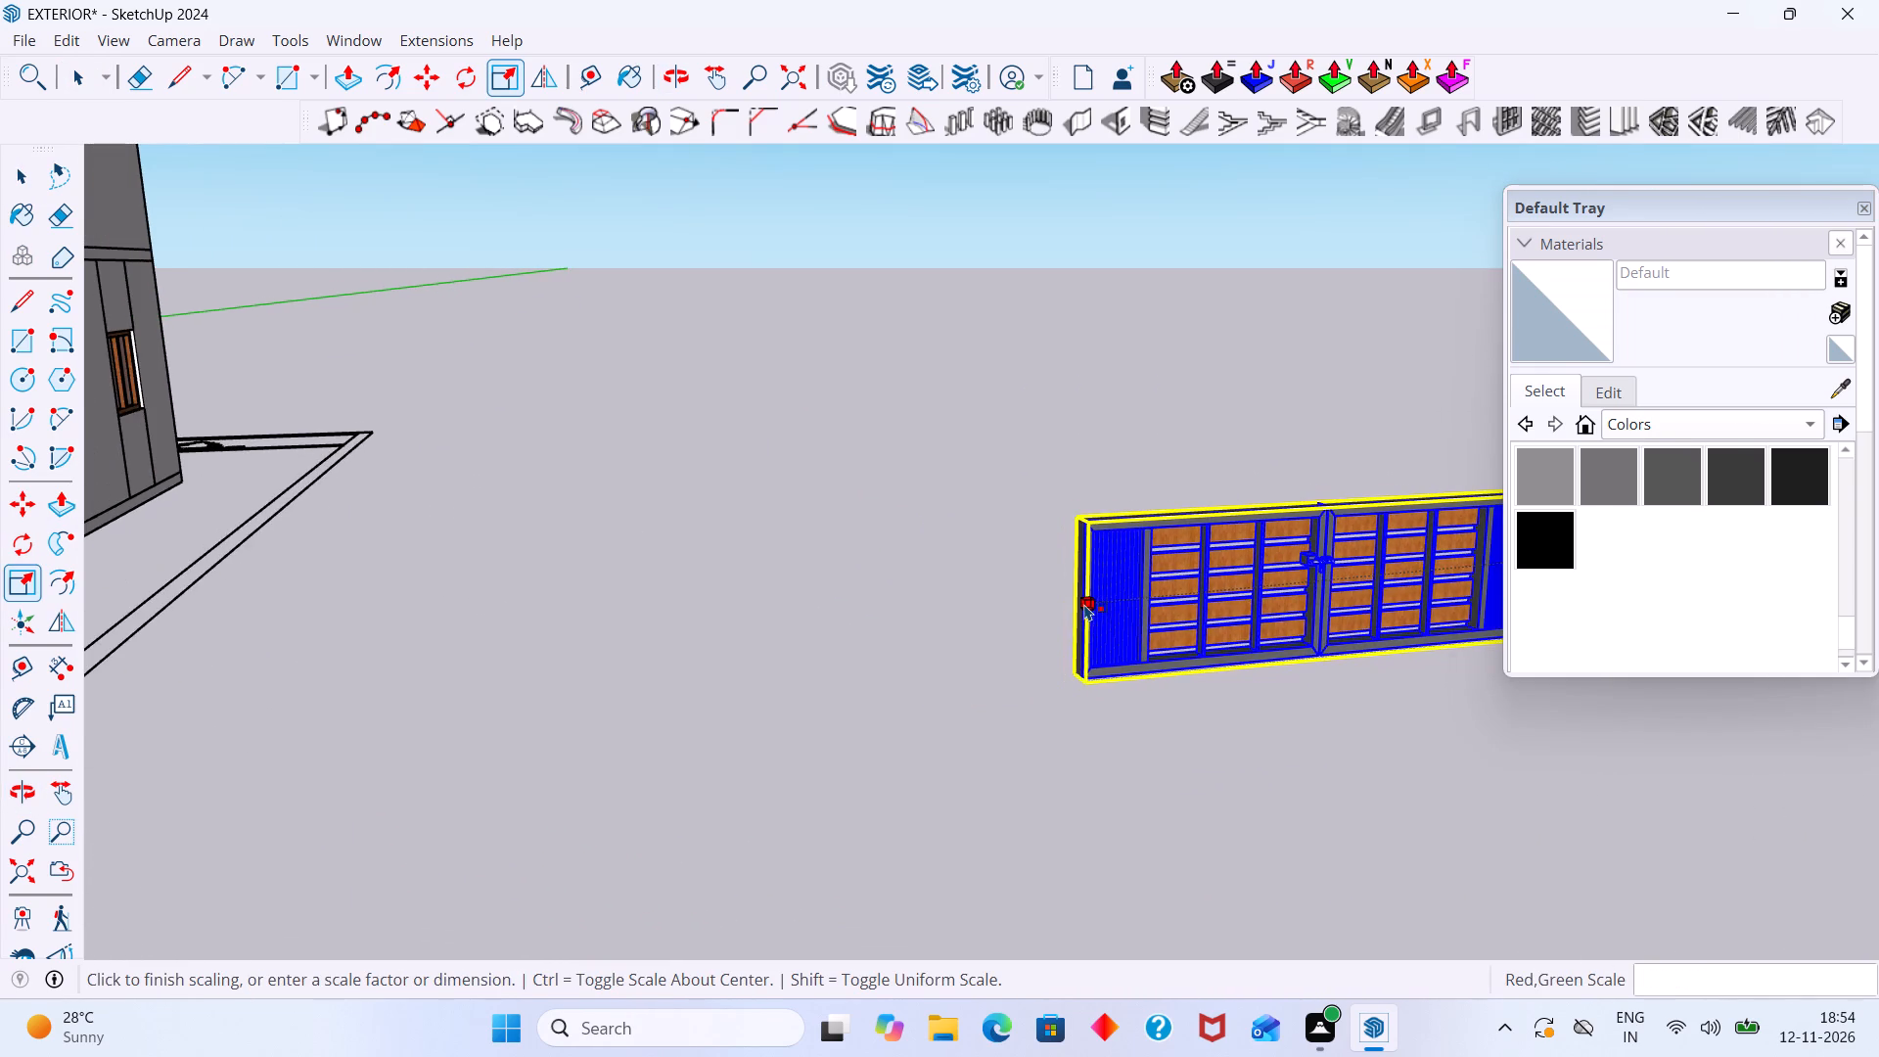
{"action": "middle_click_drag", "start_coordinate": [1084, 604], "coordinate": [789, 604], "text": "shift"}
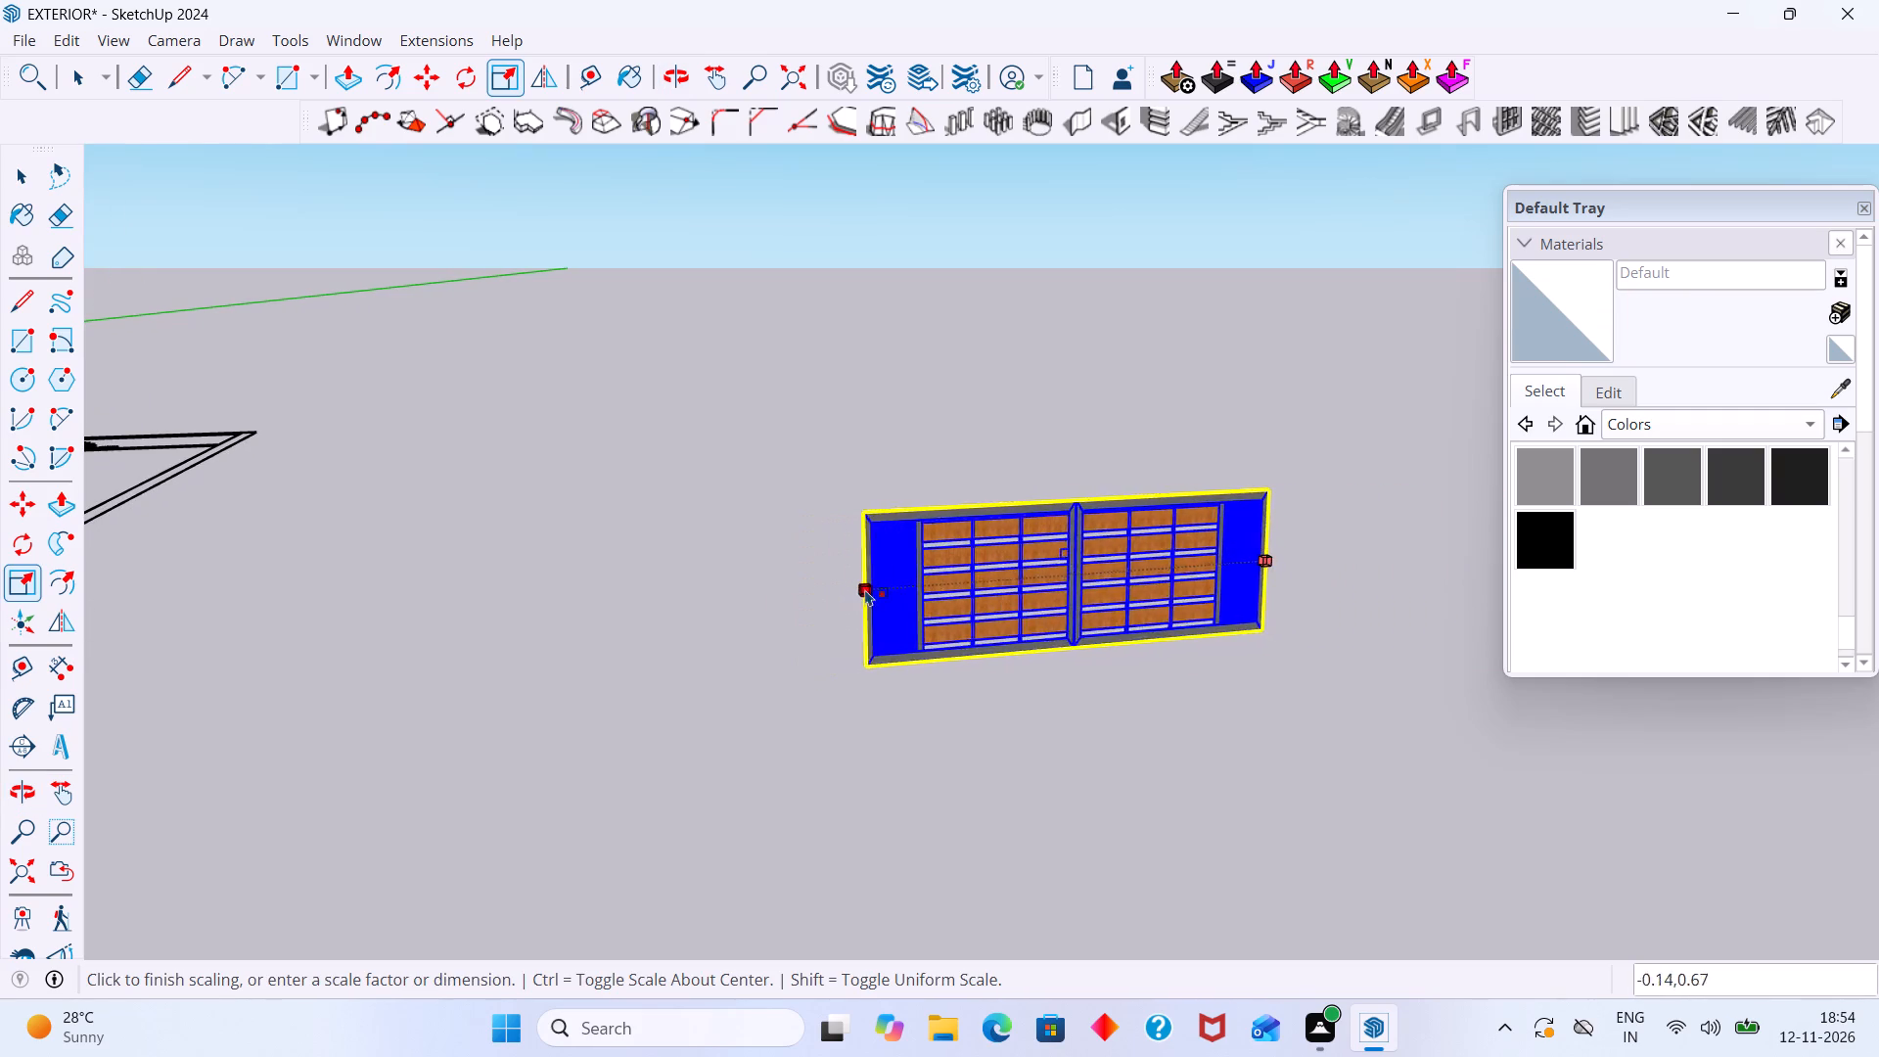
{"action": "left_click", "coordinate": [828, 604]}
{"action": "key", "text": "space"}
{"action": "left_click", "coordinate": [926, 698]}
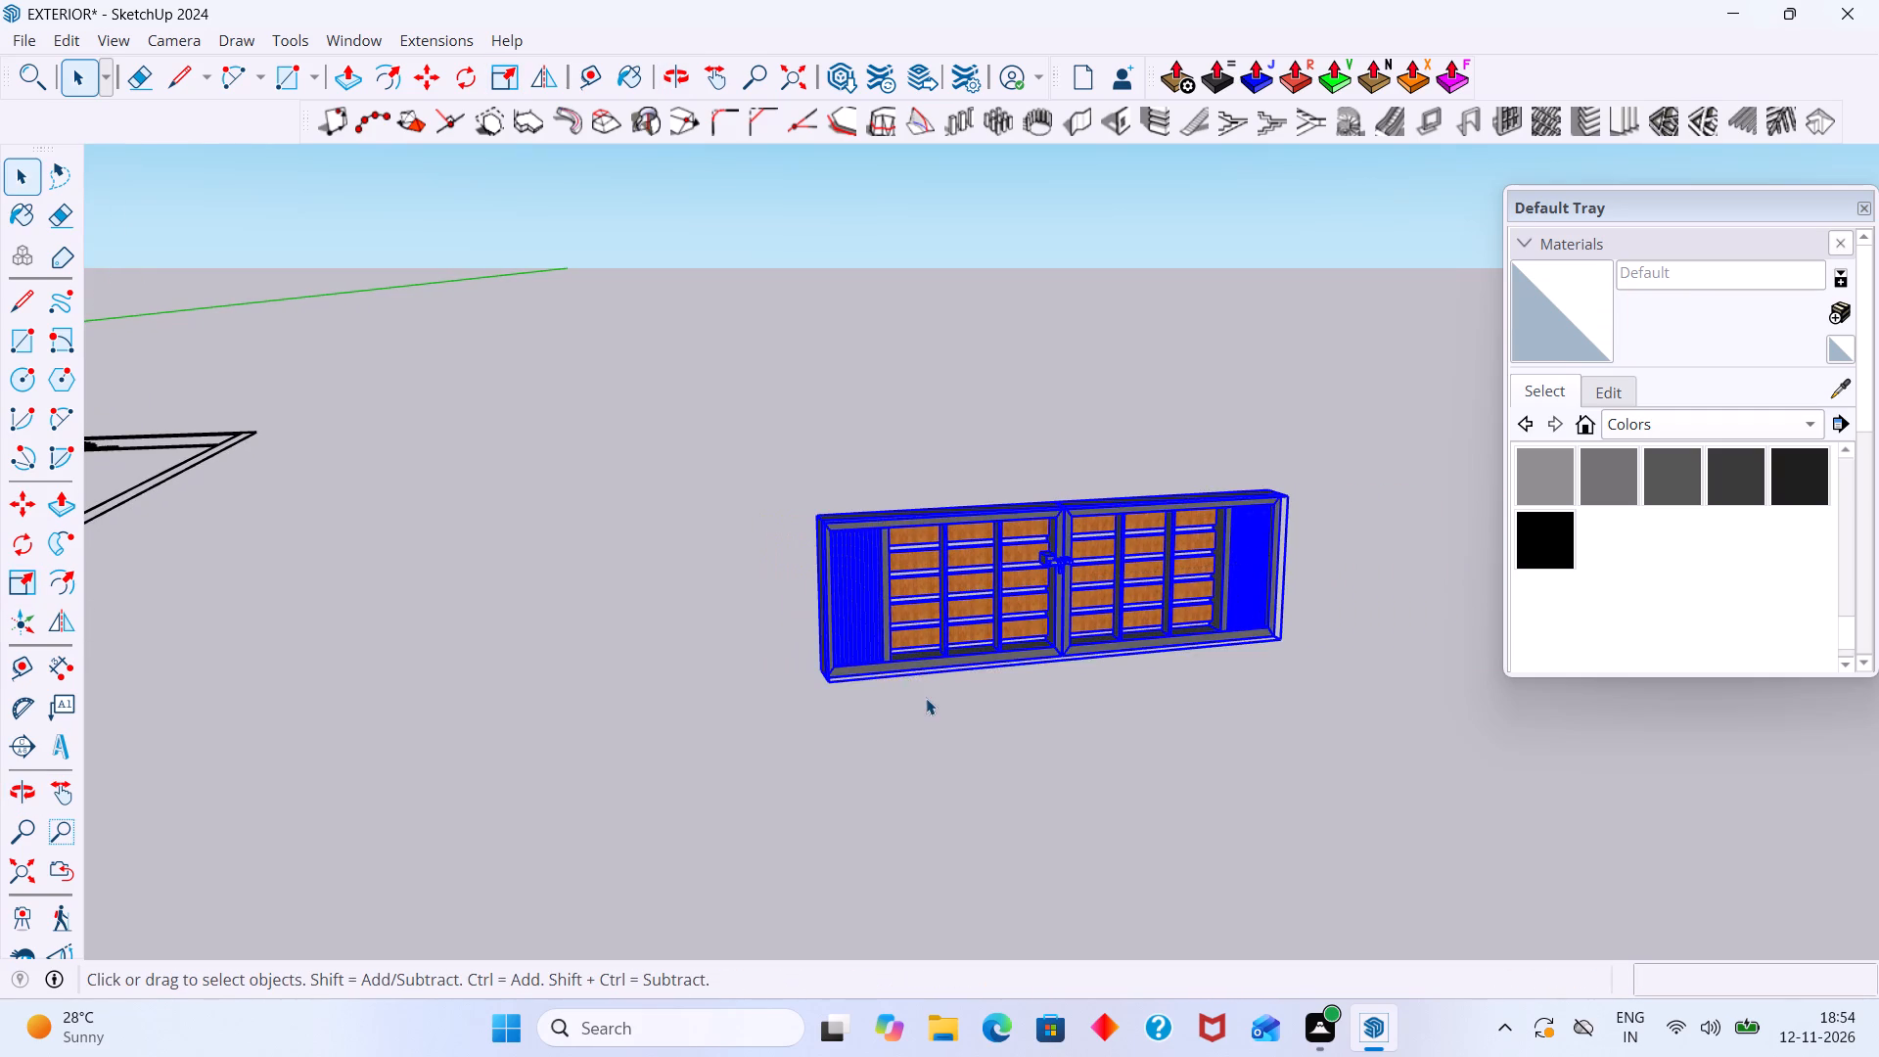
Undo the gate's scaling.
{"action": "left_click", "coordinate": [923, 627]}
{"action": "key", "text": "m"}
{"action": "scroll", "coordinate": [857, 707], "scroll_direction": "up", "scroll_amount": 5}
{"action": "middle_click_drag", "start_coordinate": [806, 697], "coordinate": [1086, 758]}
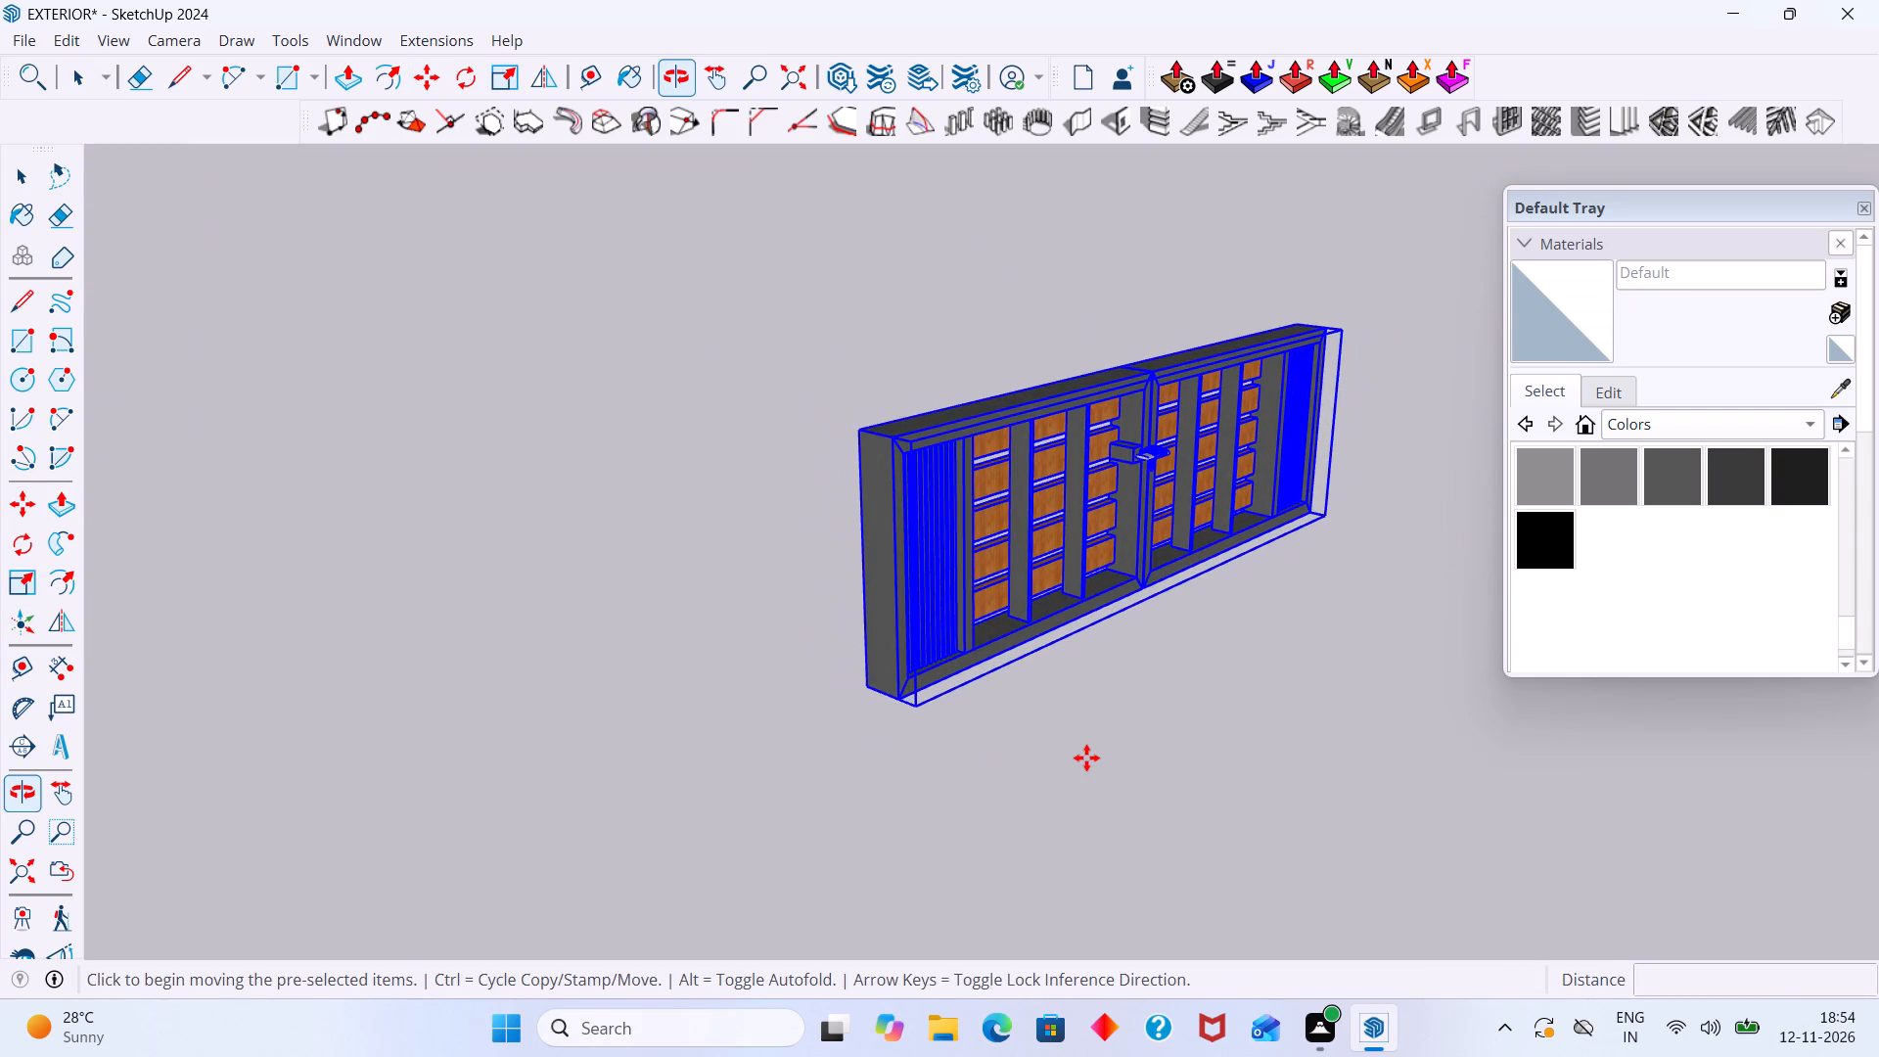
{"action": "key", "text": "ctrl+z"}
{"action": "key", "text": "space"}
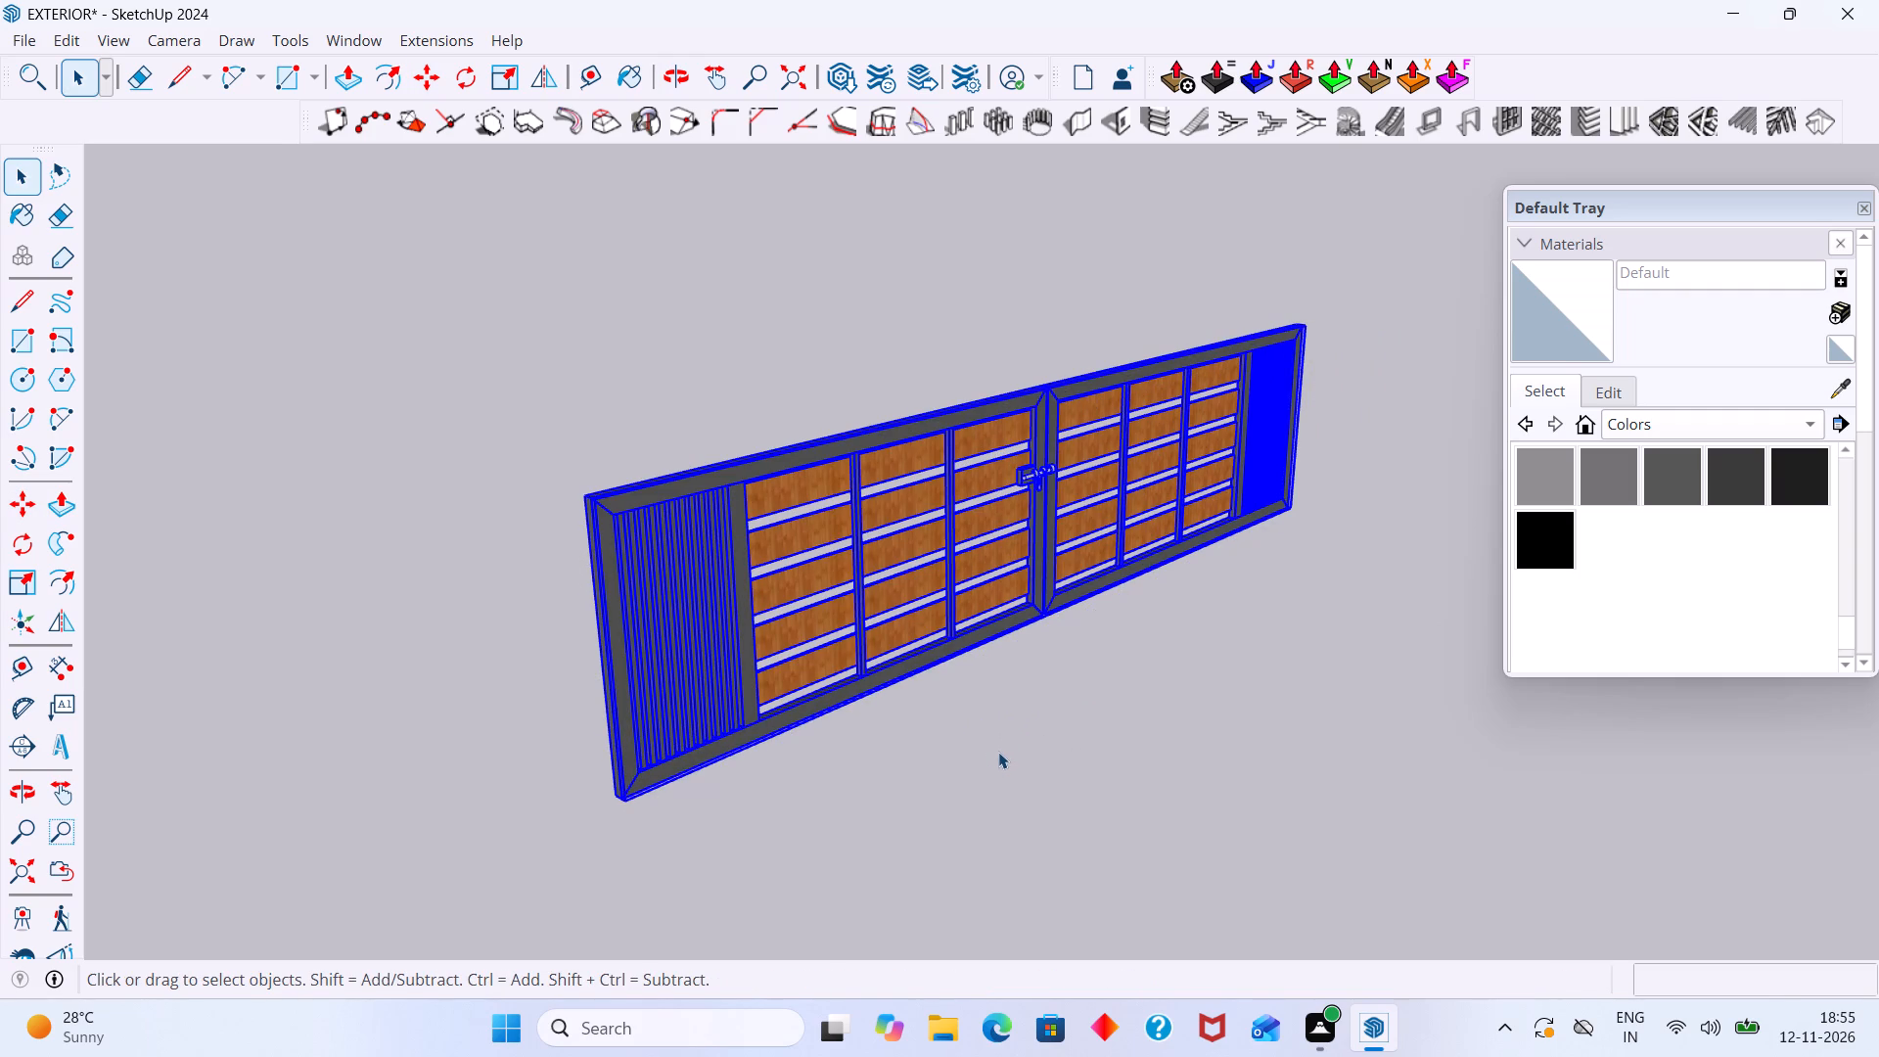
Scale the gate along its length to about 0.48 from the middle grip on its near slatted end.
{"action": "middle_click_drag", "start_coordinate": [828, 766], "coordinate": [1016, 761]}
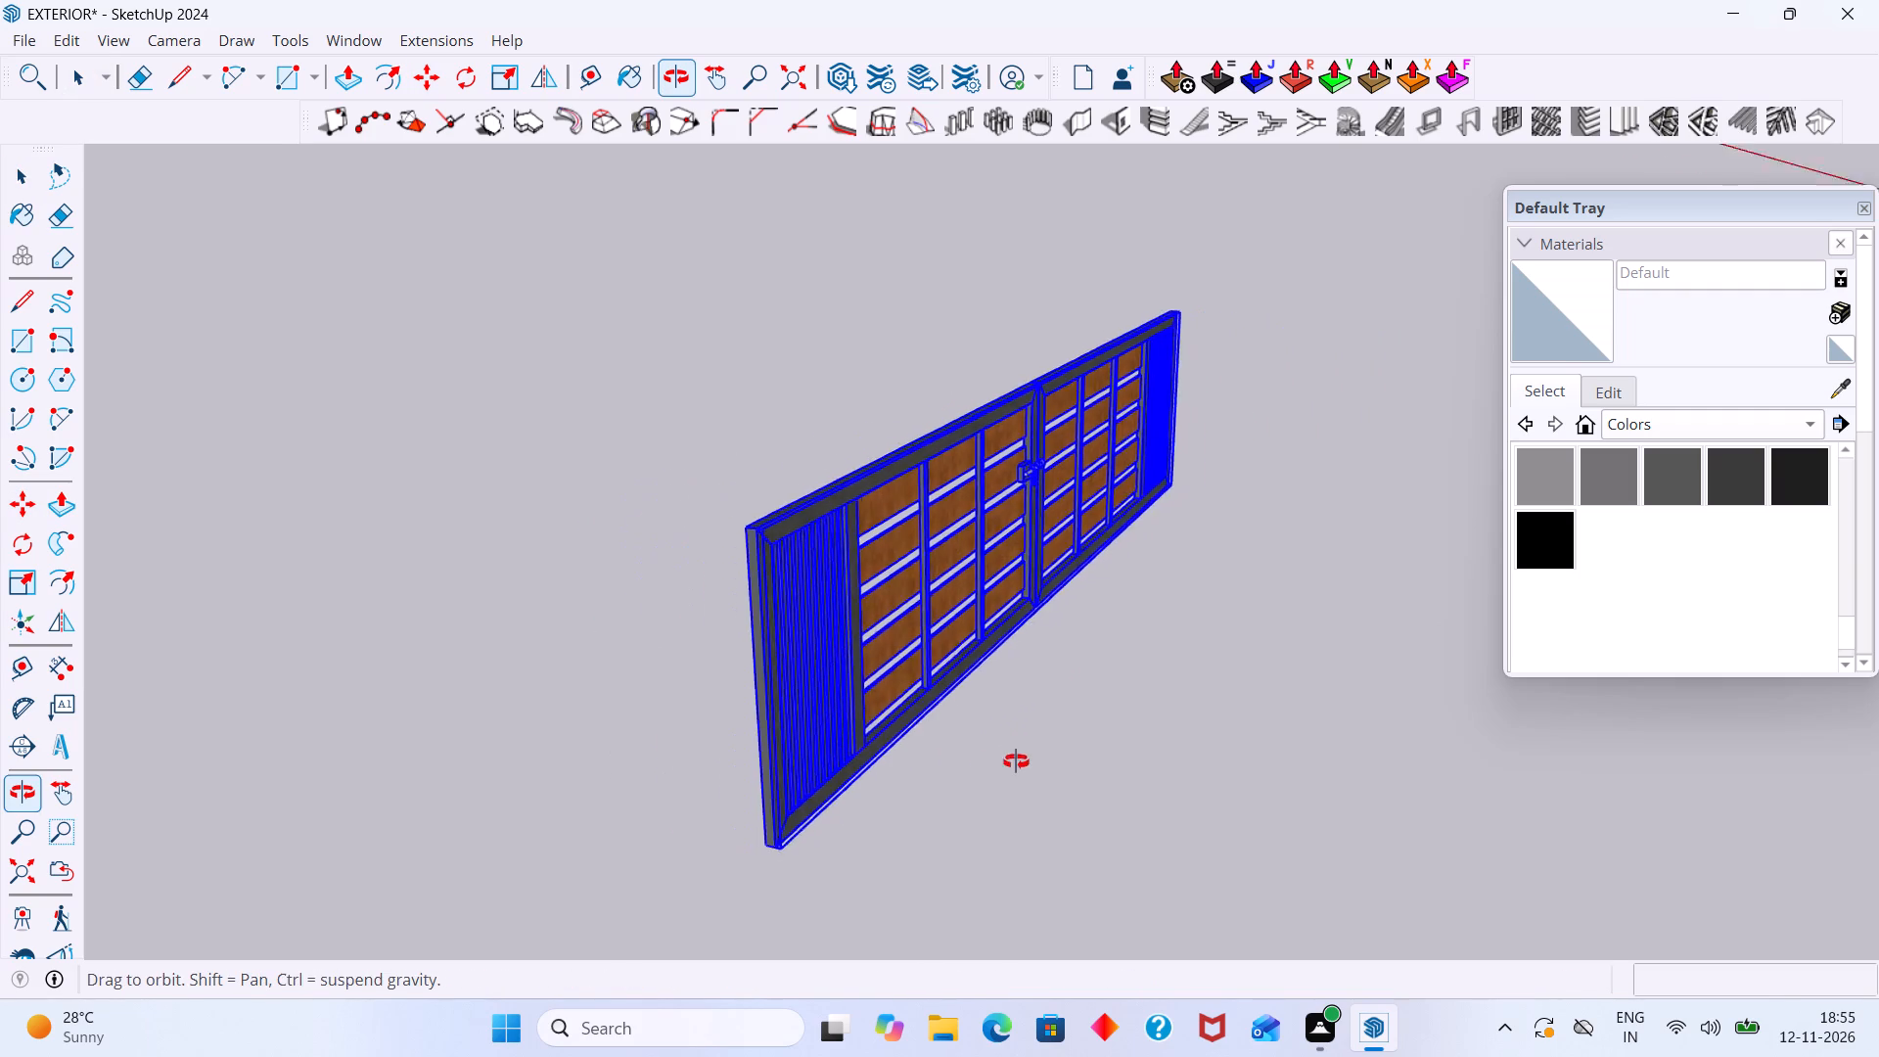
{"action": "middle_click_drag", "start_coordinate": [1016, 761], "coordinate": [1054, 742]}
{"action": "scroll", "coordinate": [837, 737], "scroll_direction": "up", "scroll_amount": 2}
{"action": "left_click", "coordinate": [1132, 759]}
{"action": "middle_click_drag", "start_coordinate": [1017, 766], "coordinate": [800, 708]}
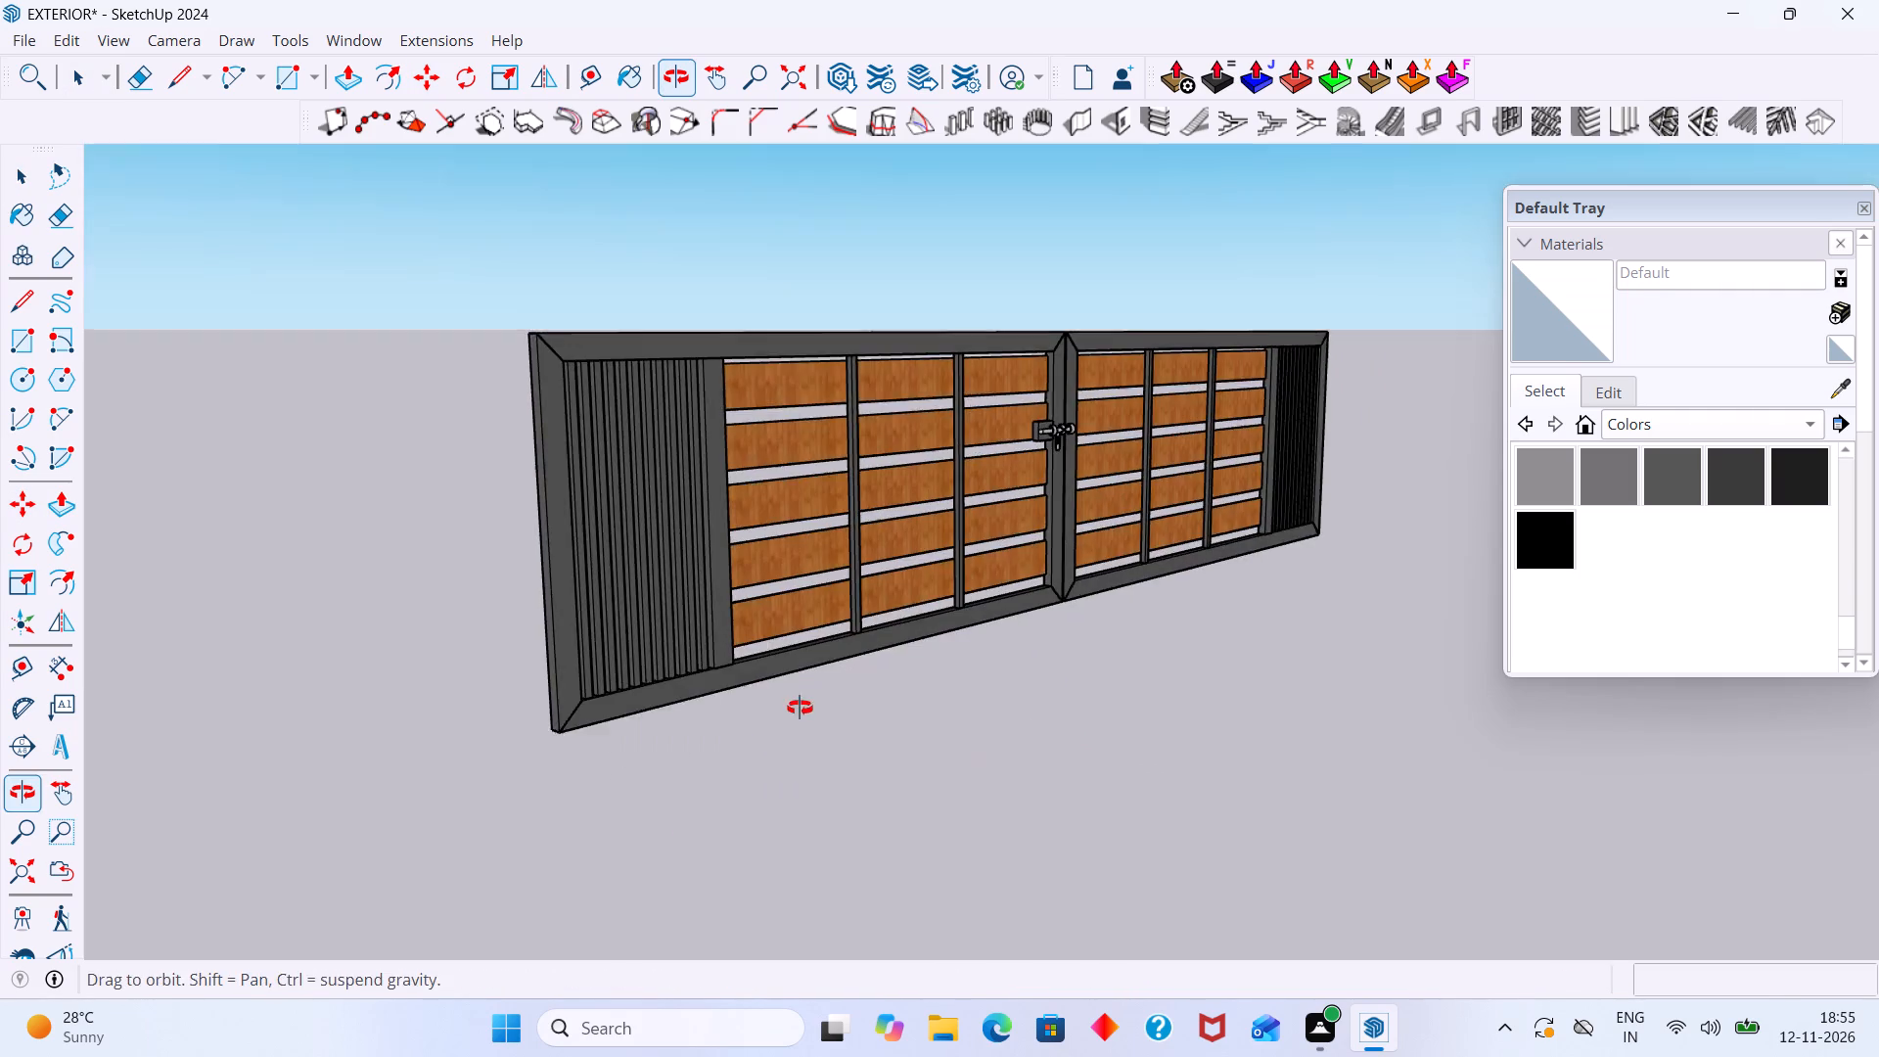
{"action": "middle_click_drag", "start_coordinate": [800, 708], "coordinate": [789, 693]}
{"action": "scroll", "coordinate": [662, 530], "scroll_direction": "up", "scroll_amount": 2}
{"action": "left_click", "coordinate": [646, 528]}
{"action": "key", "text": "s"}
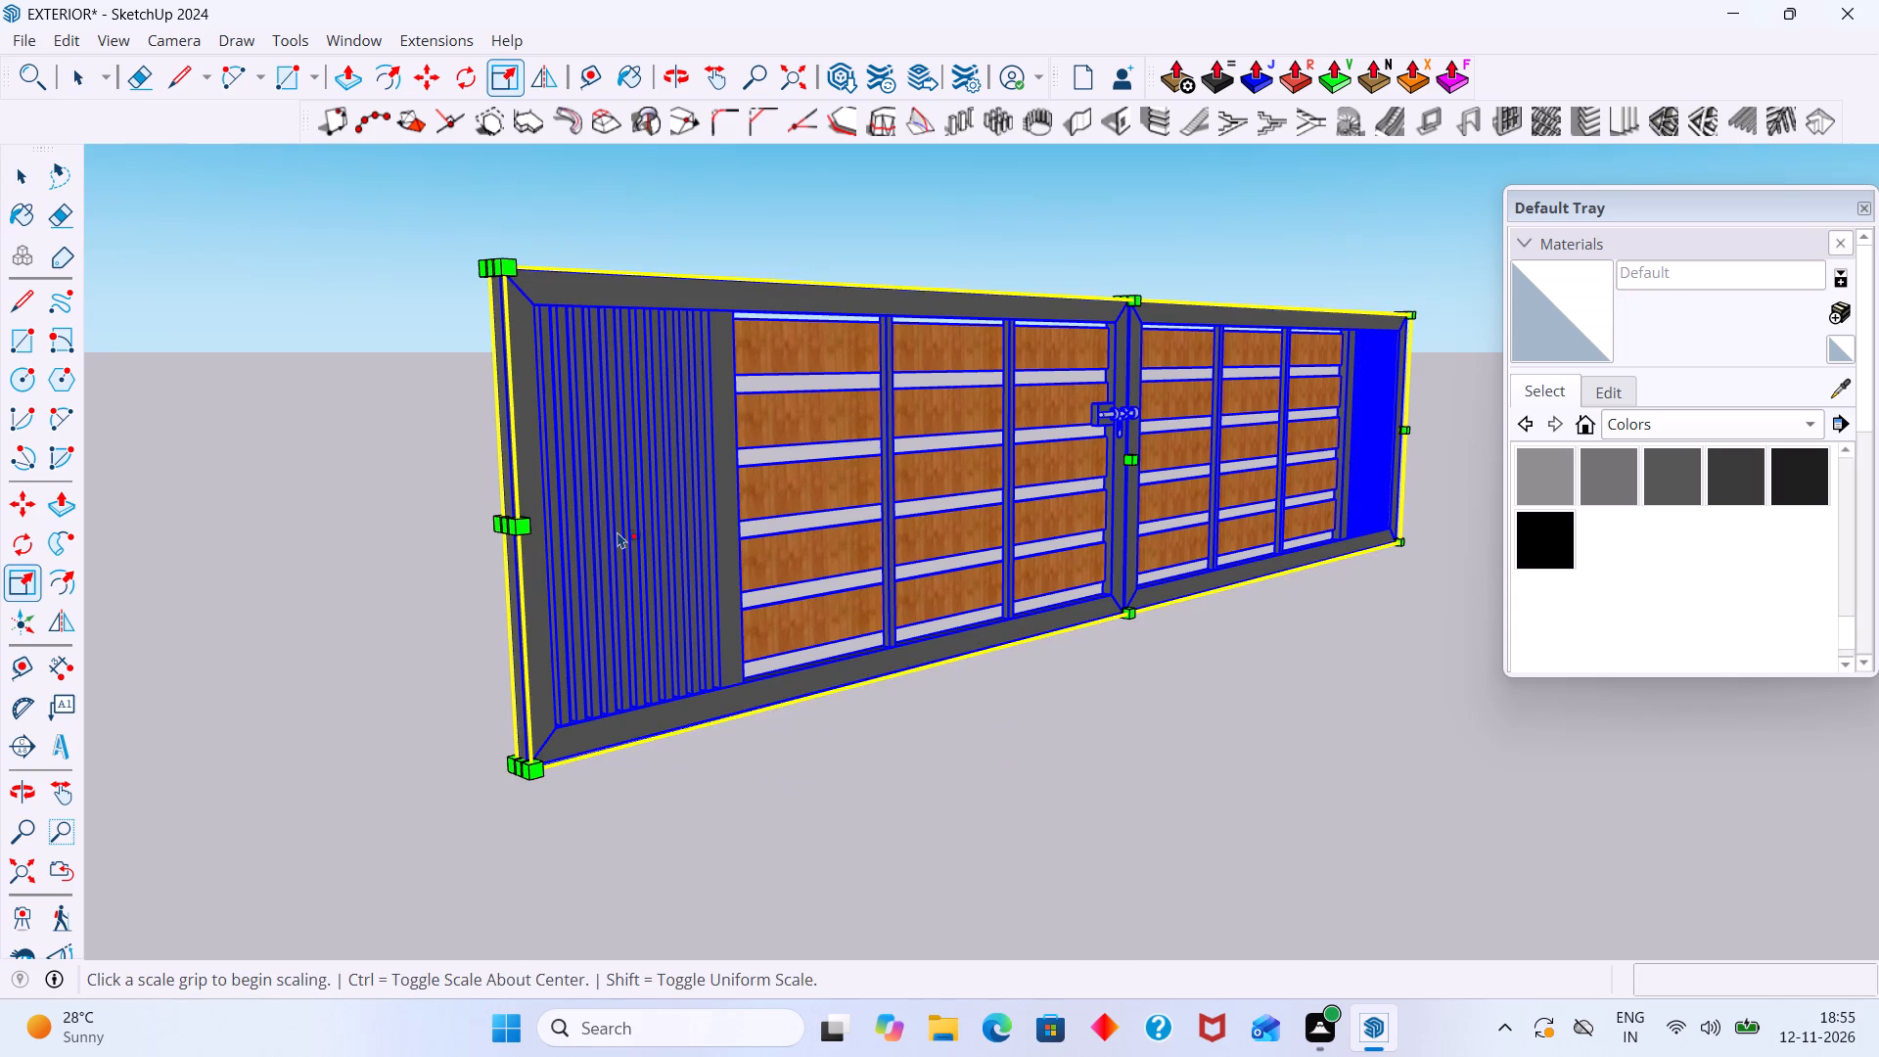
{"action": "scroll", "coordinate": [505, 522], "scroll_direction": "up", "scroll_amount": 5}
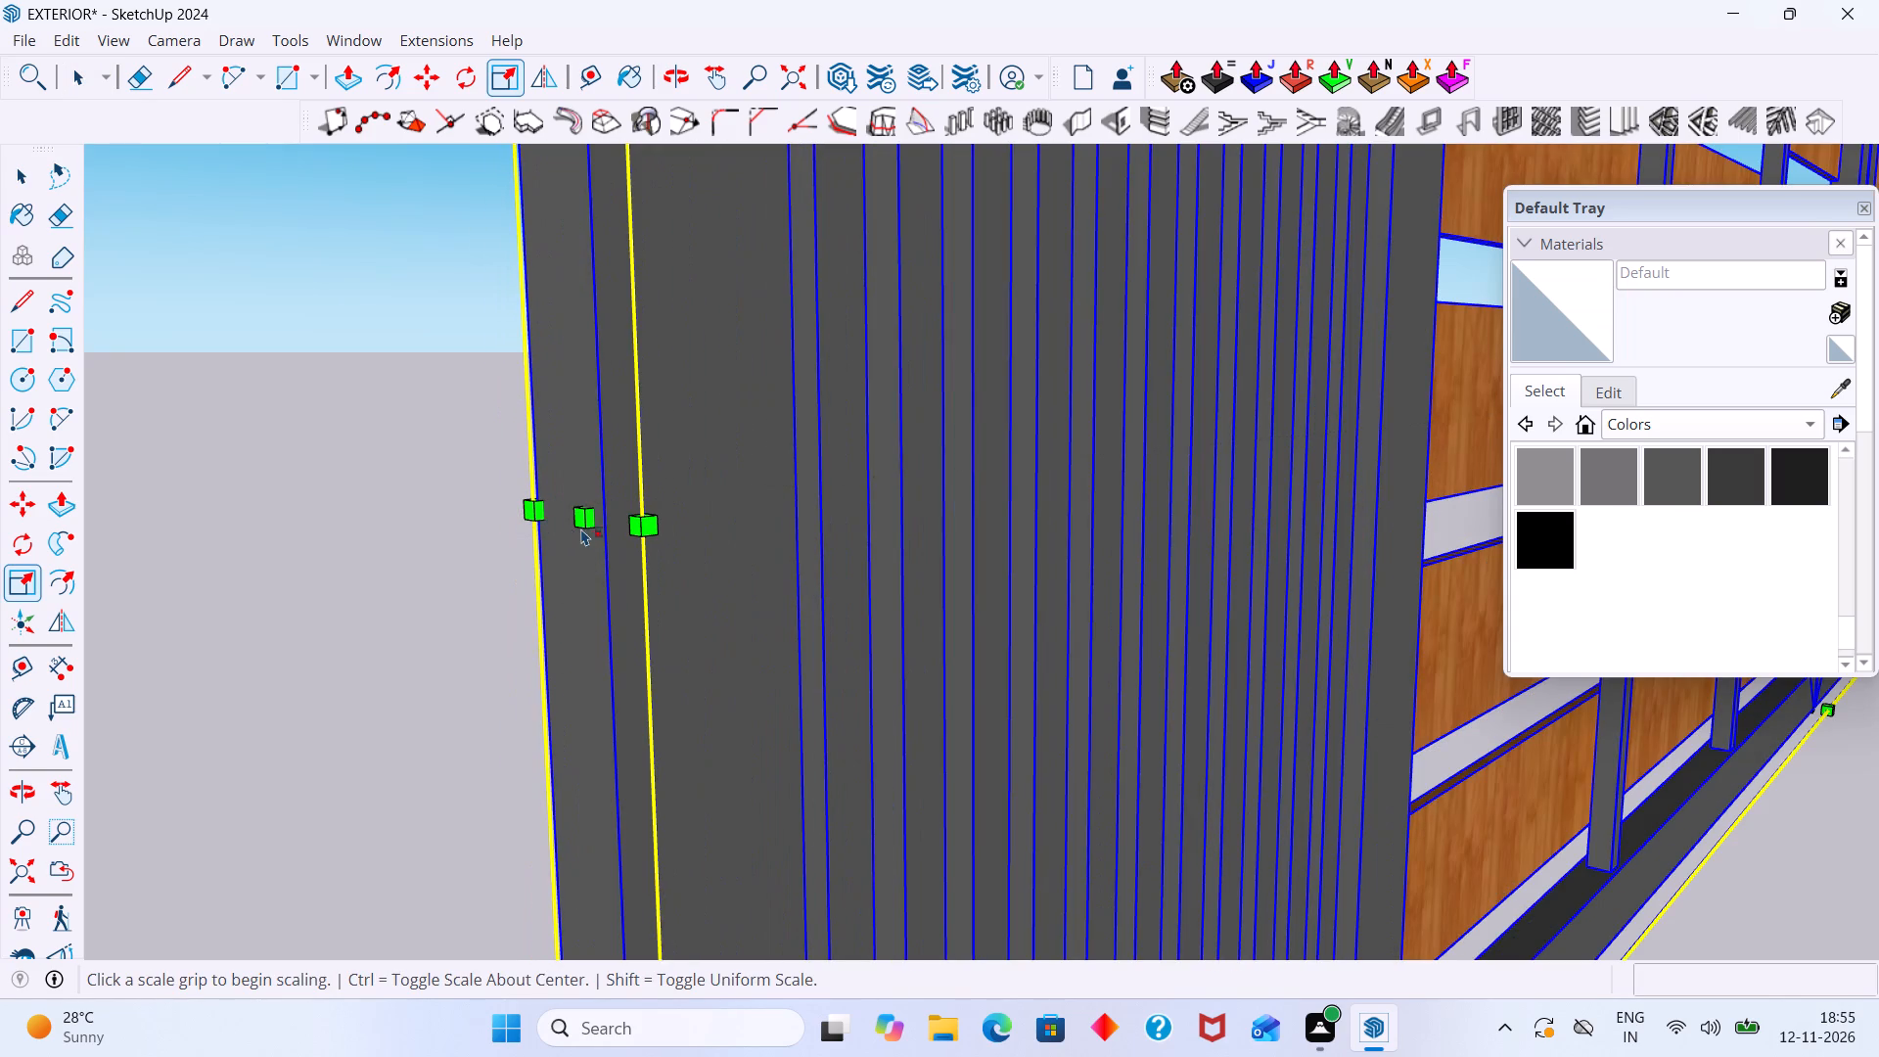
{"action": "left_click", "coordinate": [587, 521]}
{"action": "scroll", "coordinate": [682, 493], "scroll_direction": "down", "scroll_amount": 9}
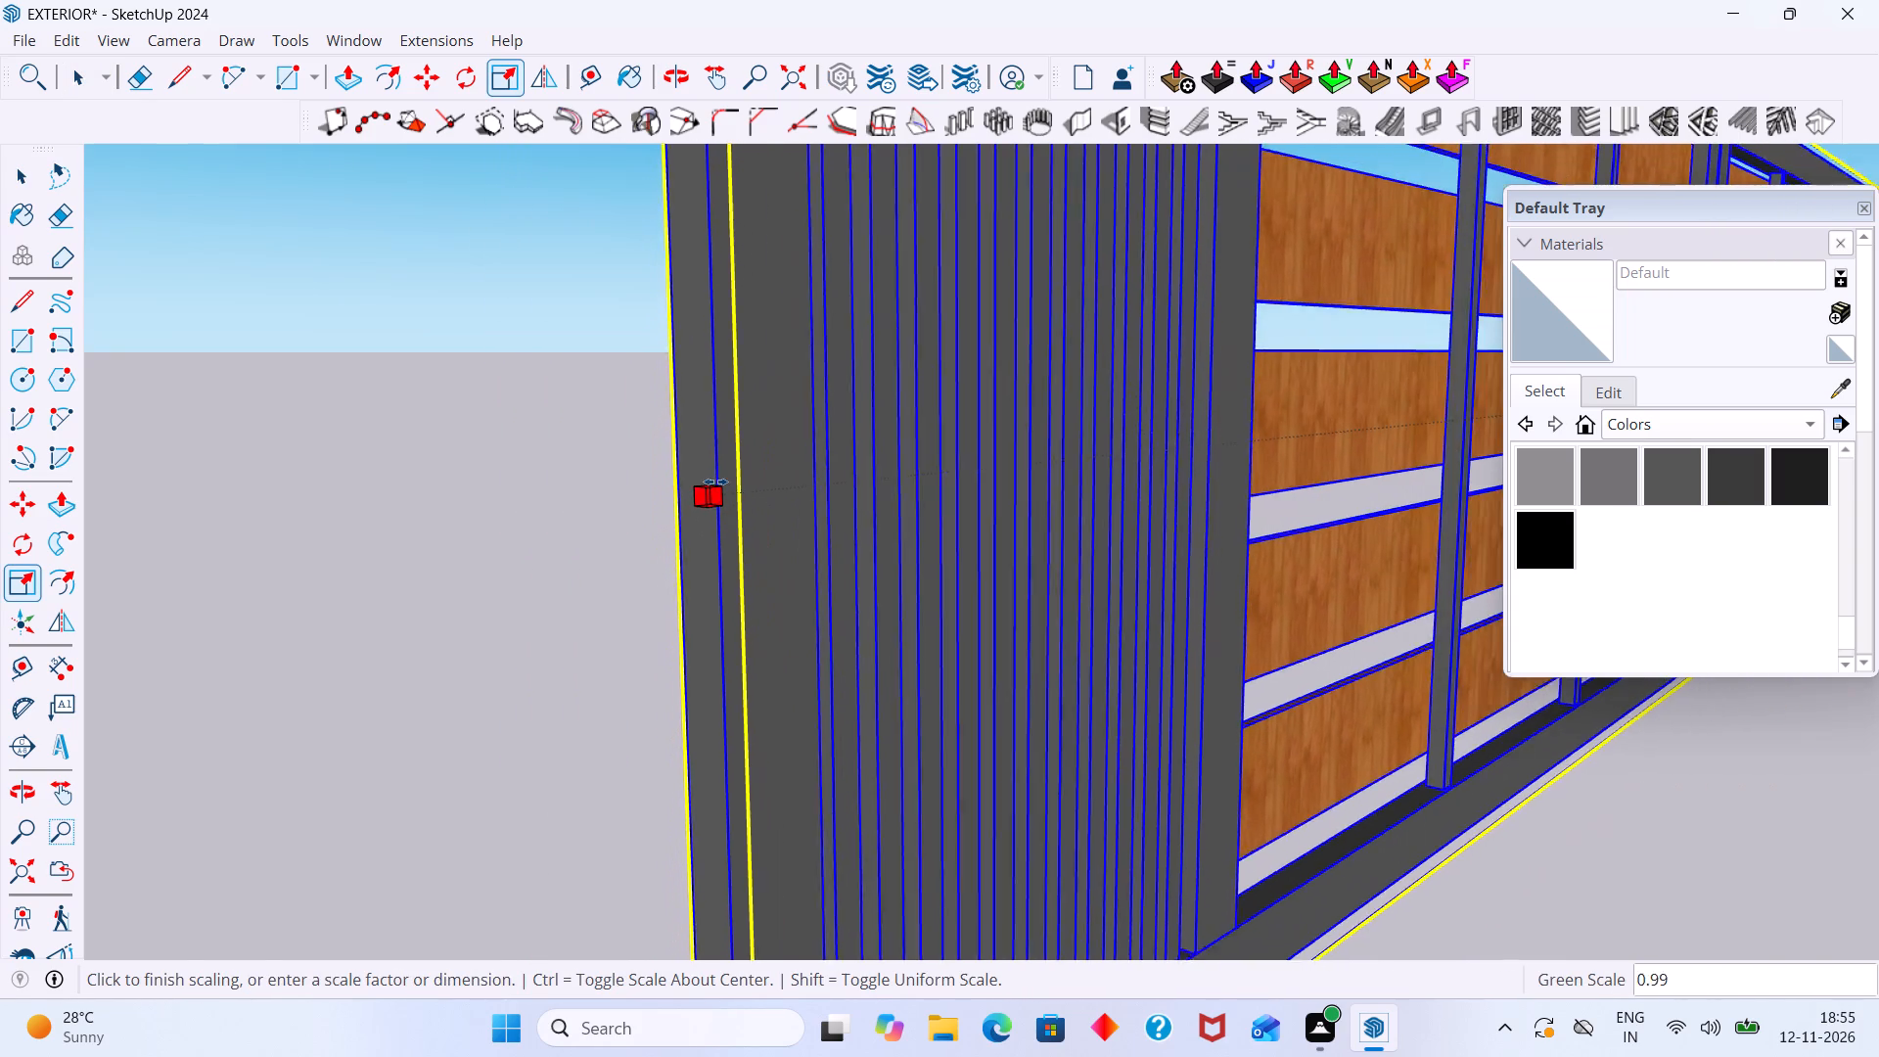
{"action": "scroll", "coordinate": [715, 482], "scroll_direction": "down", "scroll_amount": 12}
{"action": "scroll", "coordinate": [1001, 408], "scroll_direction": "down", "scroll_amount": 2}
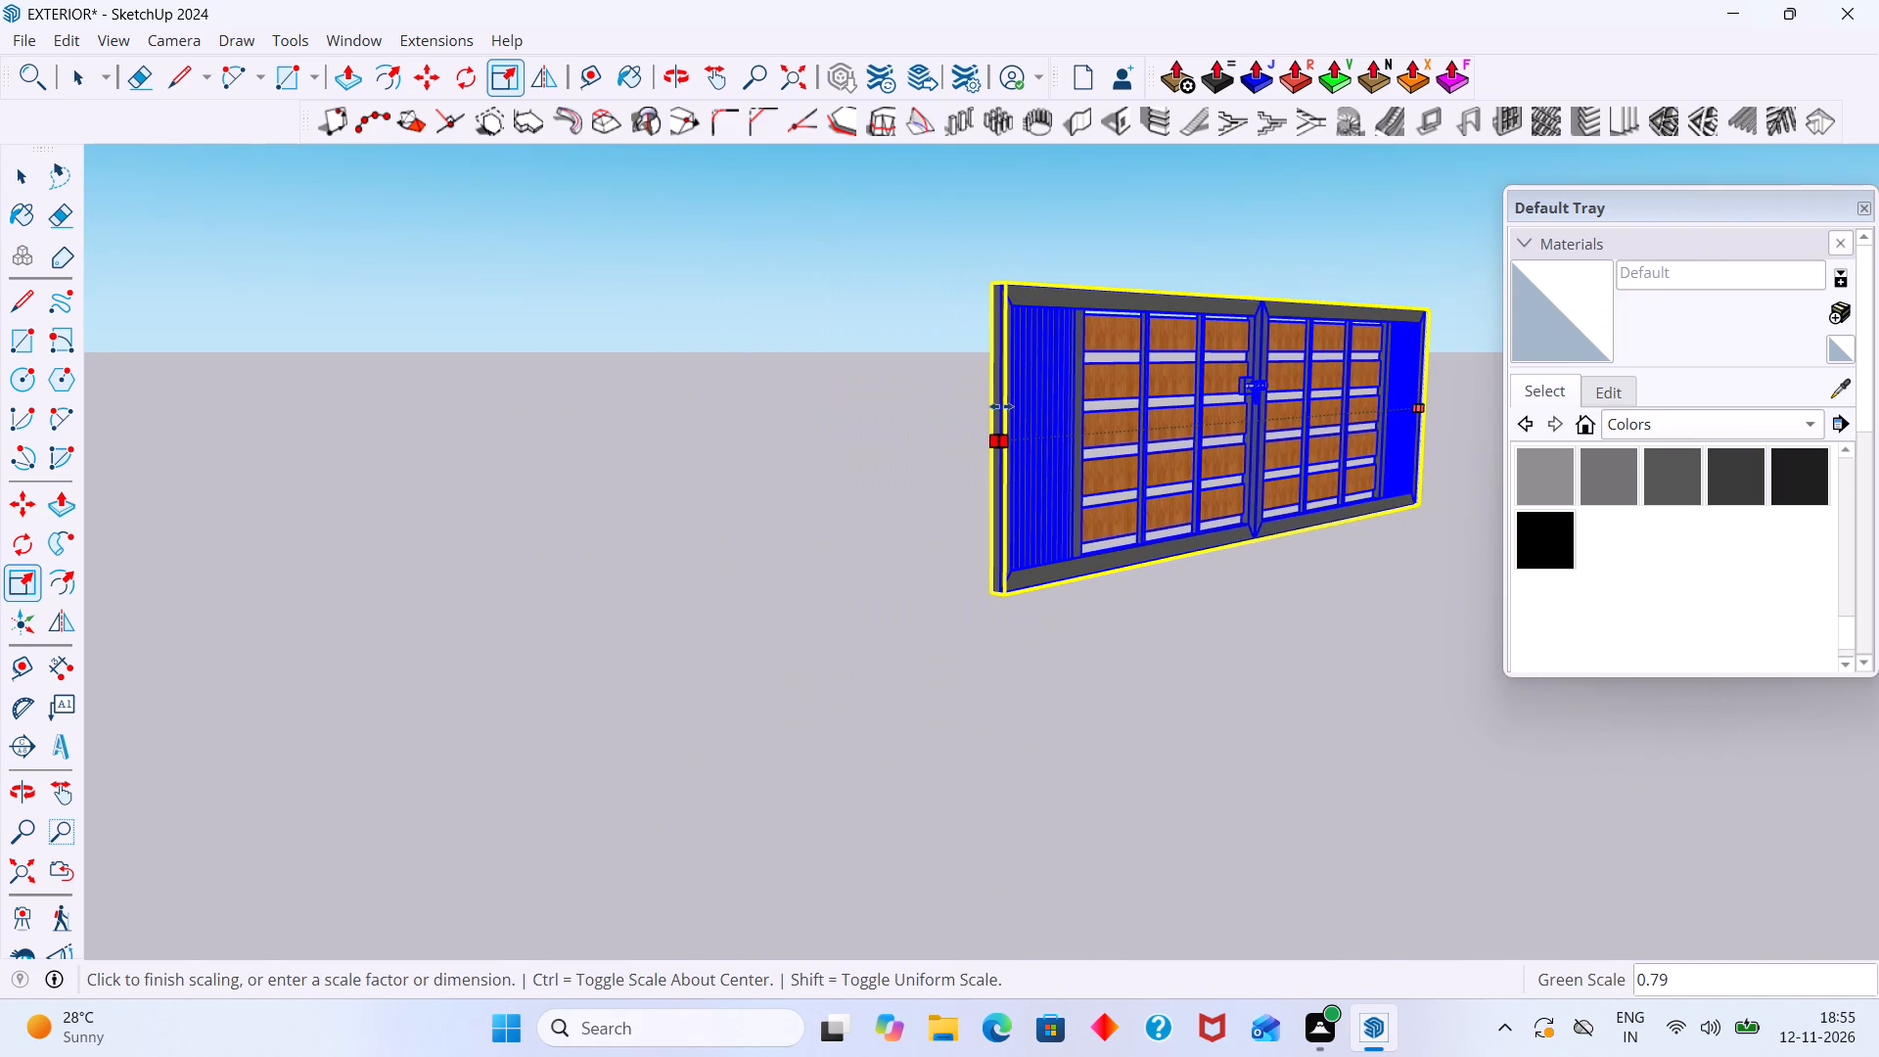
{"action": "middle_click_drag", "start_coordinate": [993, 411], "coordinate": [745, 506]}
{"action": "scroll", "coordinate": [756, 504], "scroll_direction": "down", "scroll_amount": 9}
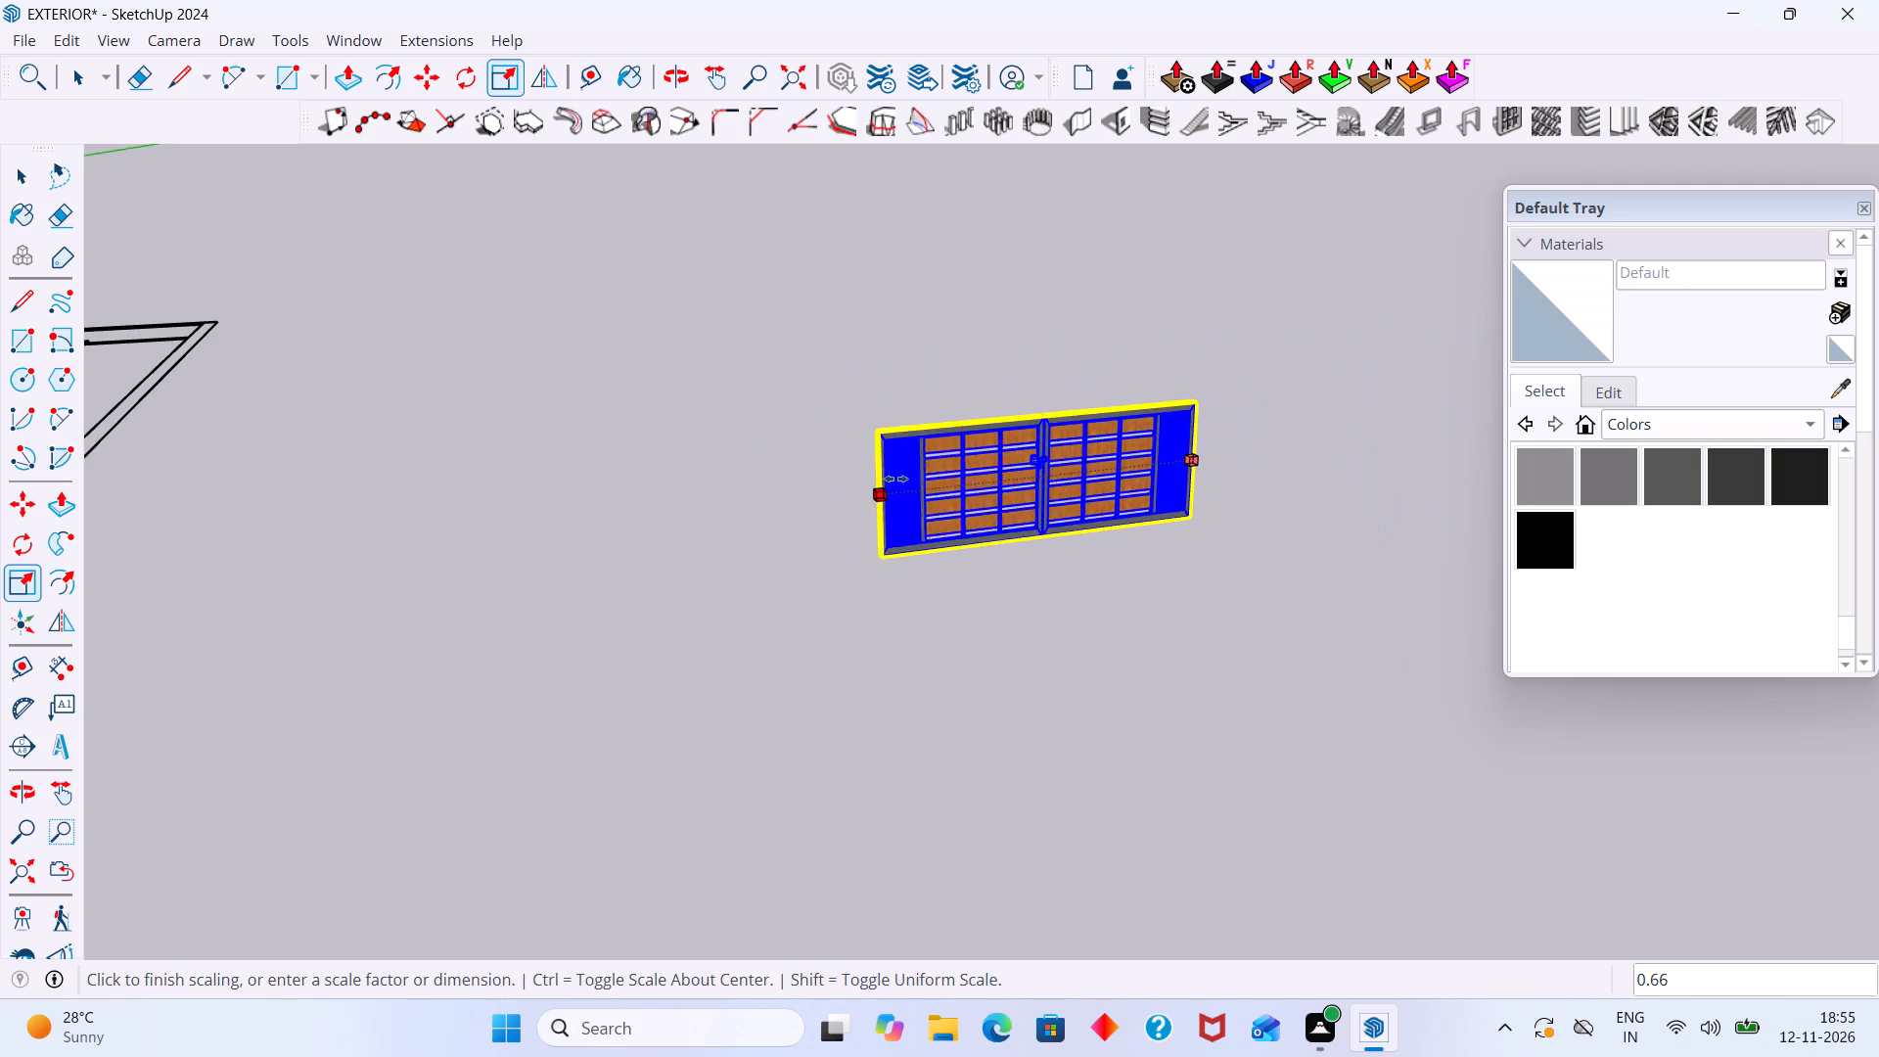
{"action": "left_click", "coordinate": [964, 456]}
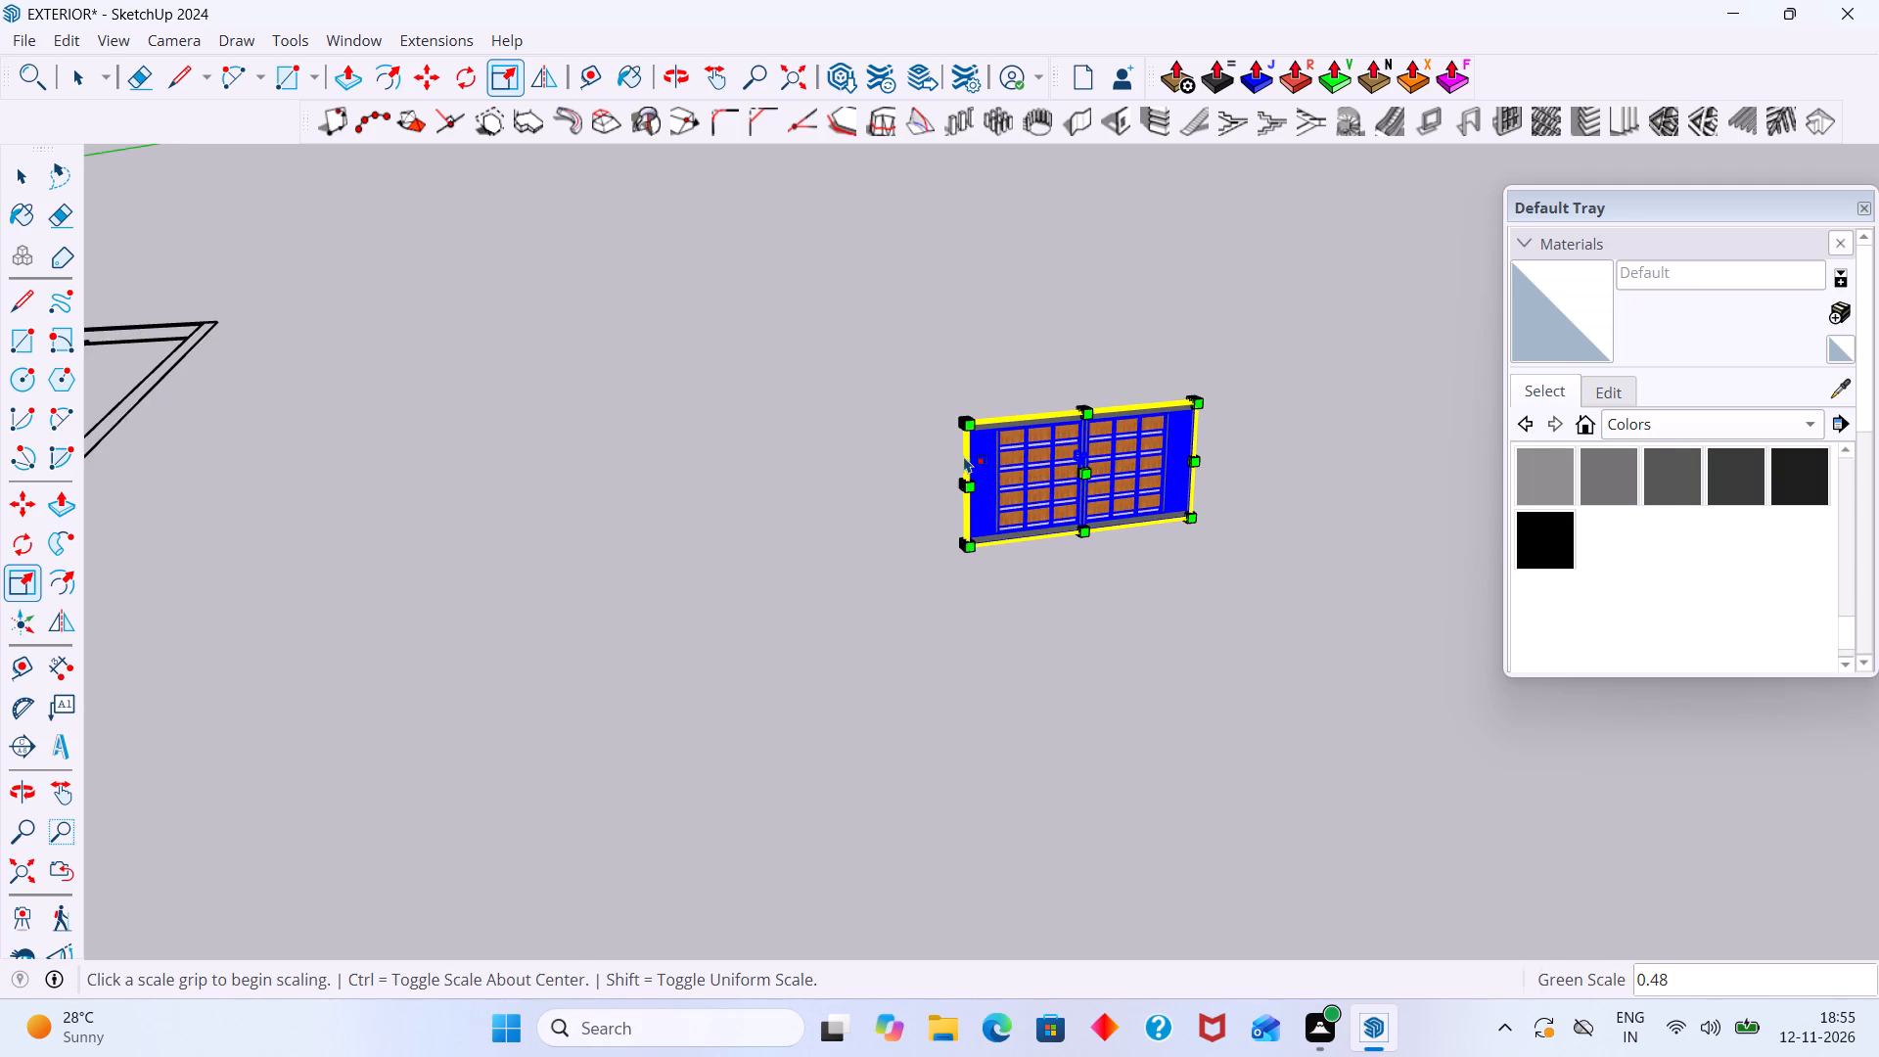
{"action": "key", "text": "space"}
{"action": "left_click", "coordinate": [973, 490]}
{"action": "left_click", "coordinate": [995, 572]}
Move the gate by its lower end corner about 80' 5" onto the carport's front edge, beside the side boundary wall.
{"action": "scroll", "coordinate": [1033, 535], "scroll_direction": "down", "scroll_amount": 1}
{"action": "middle_click_drag", "start_coordinate": [1033, 535], "coordinate": [1057, 663]}
{"action": "scroll", "coordinate": [1067, 640], "scroll_direction": "up", "scroll_amount": 4}
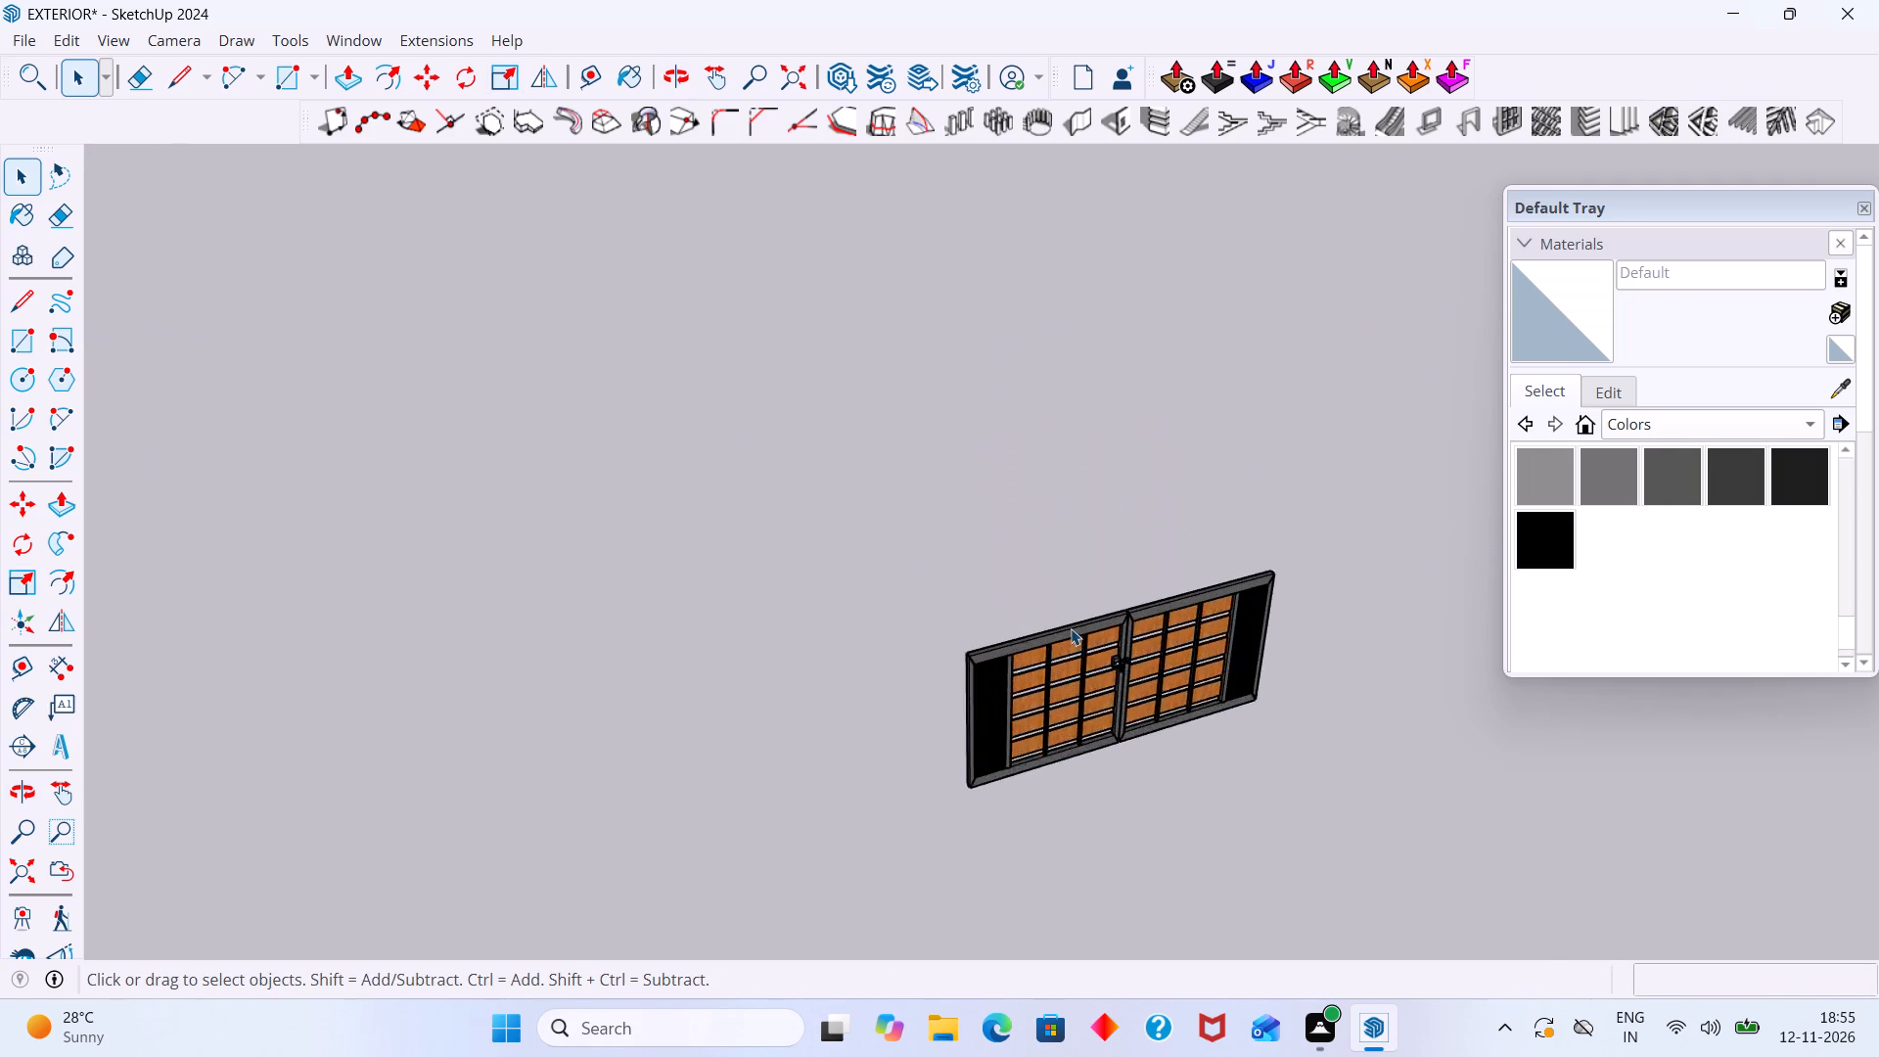
{"action": "scroll", "coordinate": [1071, 628], "scroll_direction": "up", "scroll_amount": 14}
{"action": "middle_click_drag", "start_coordinate": [1098, 632], "coordinate": [1491, 660]}
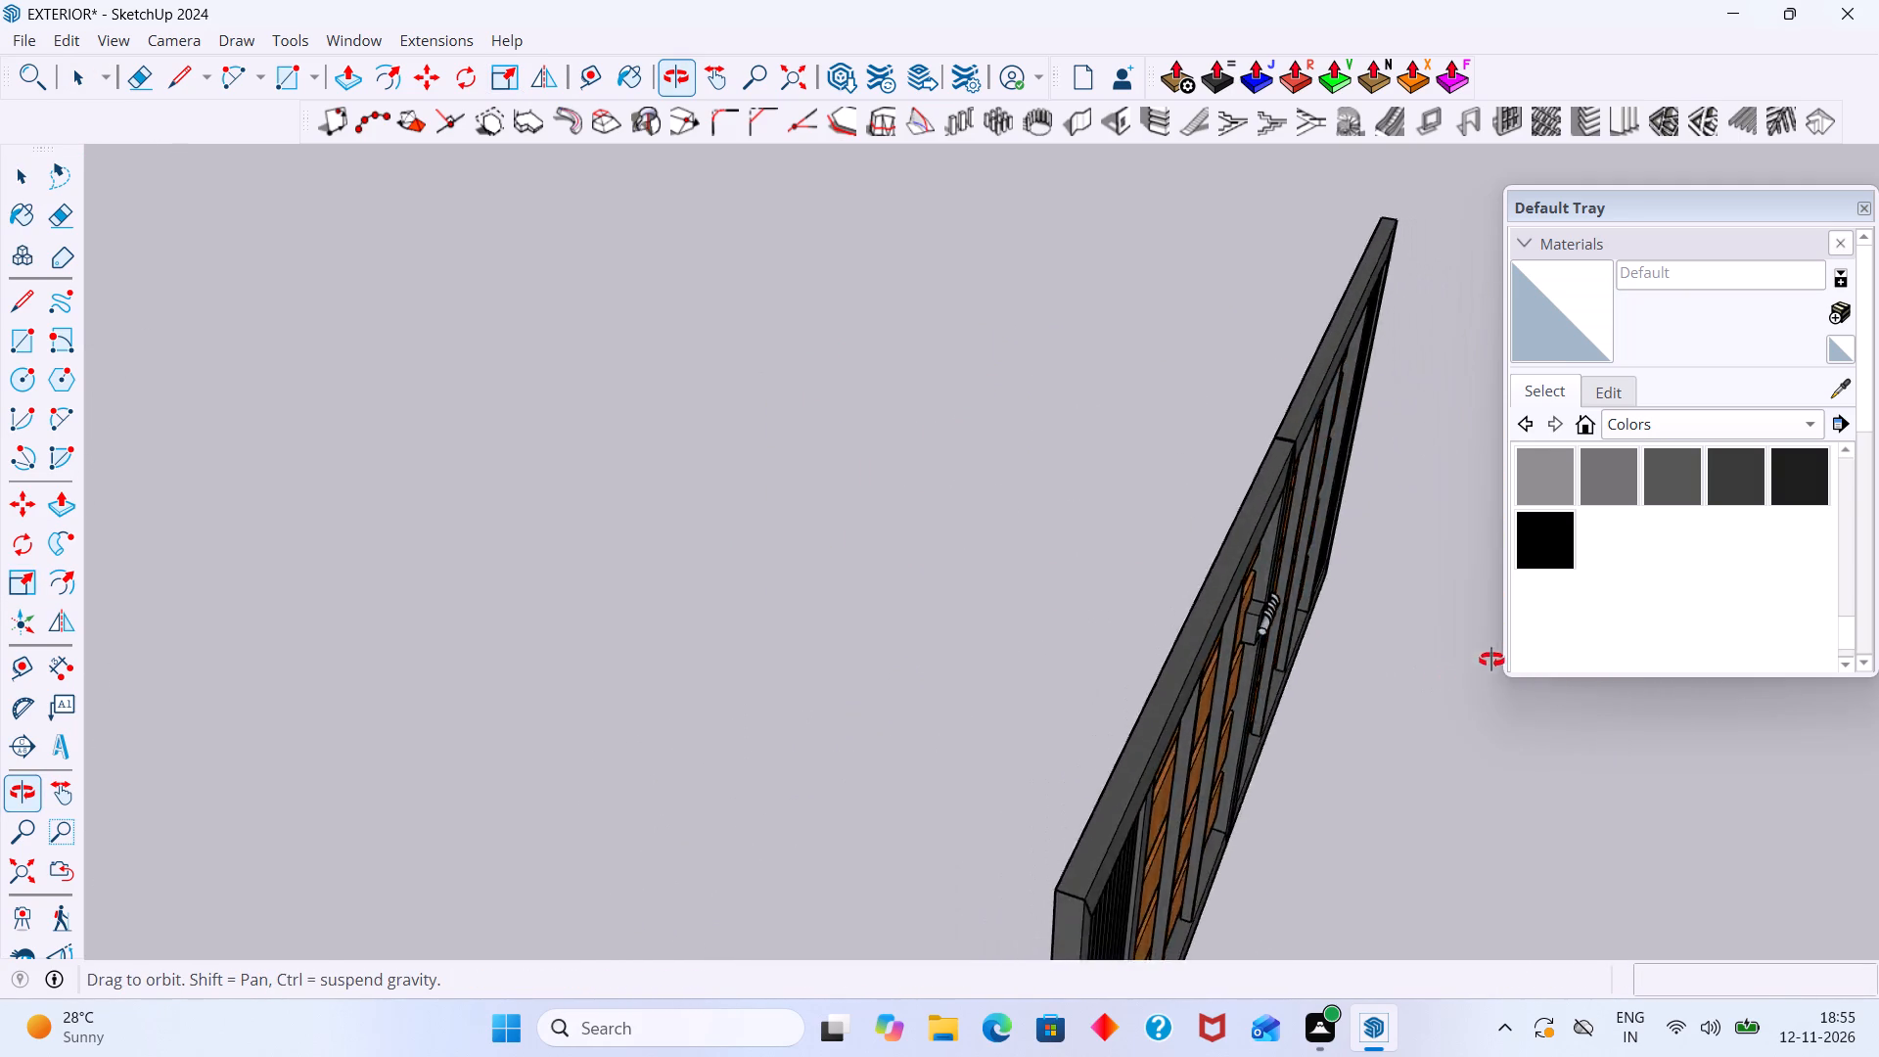
{"action": "middle_click_drag", "start_coordinate": [1491, 660], "coordinate": [1066, 572]}
{"action": "scroll", "coordinate": [1049, 574], "scroll_direction": "down", "scroll_amount": 12}
{"action": "left_click", "coordinate": [1051, 624]}
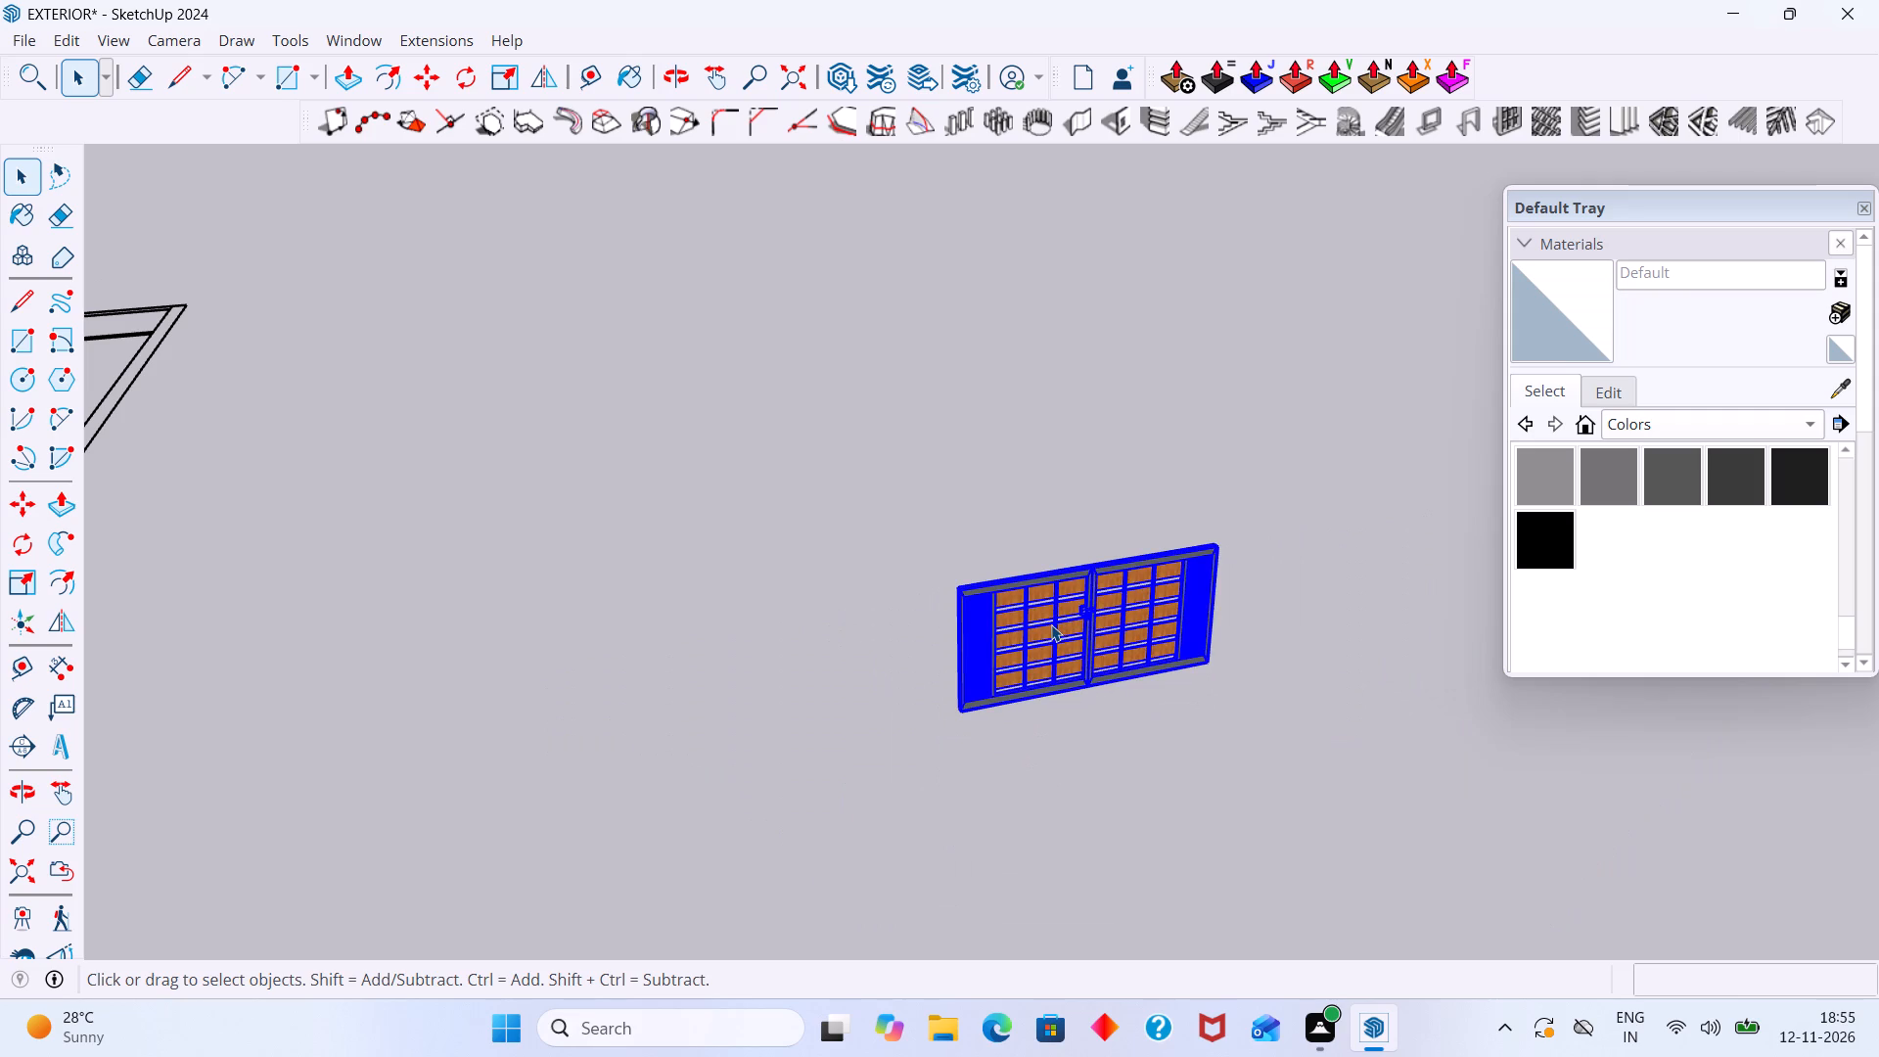
{"action": "key", "text": "m"}
{"action": "scroll", "coordinate": [967, 798], "scroll_direction": "up", "scroll_amount": 4}
{"action": "middle_click_drag", "start_coordinate": [935, 796], "coordinate": [1002, 754]}
{"action": "scroll", "coordinate": [980, 702], "scroll_direction": "up", "scroll_amount": 8}
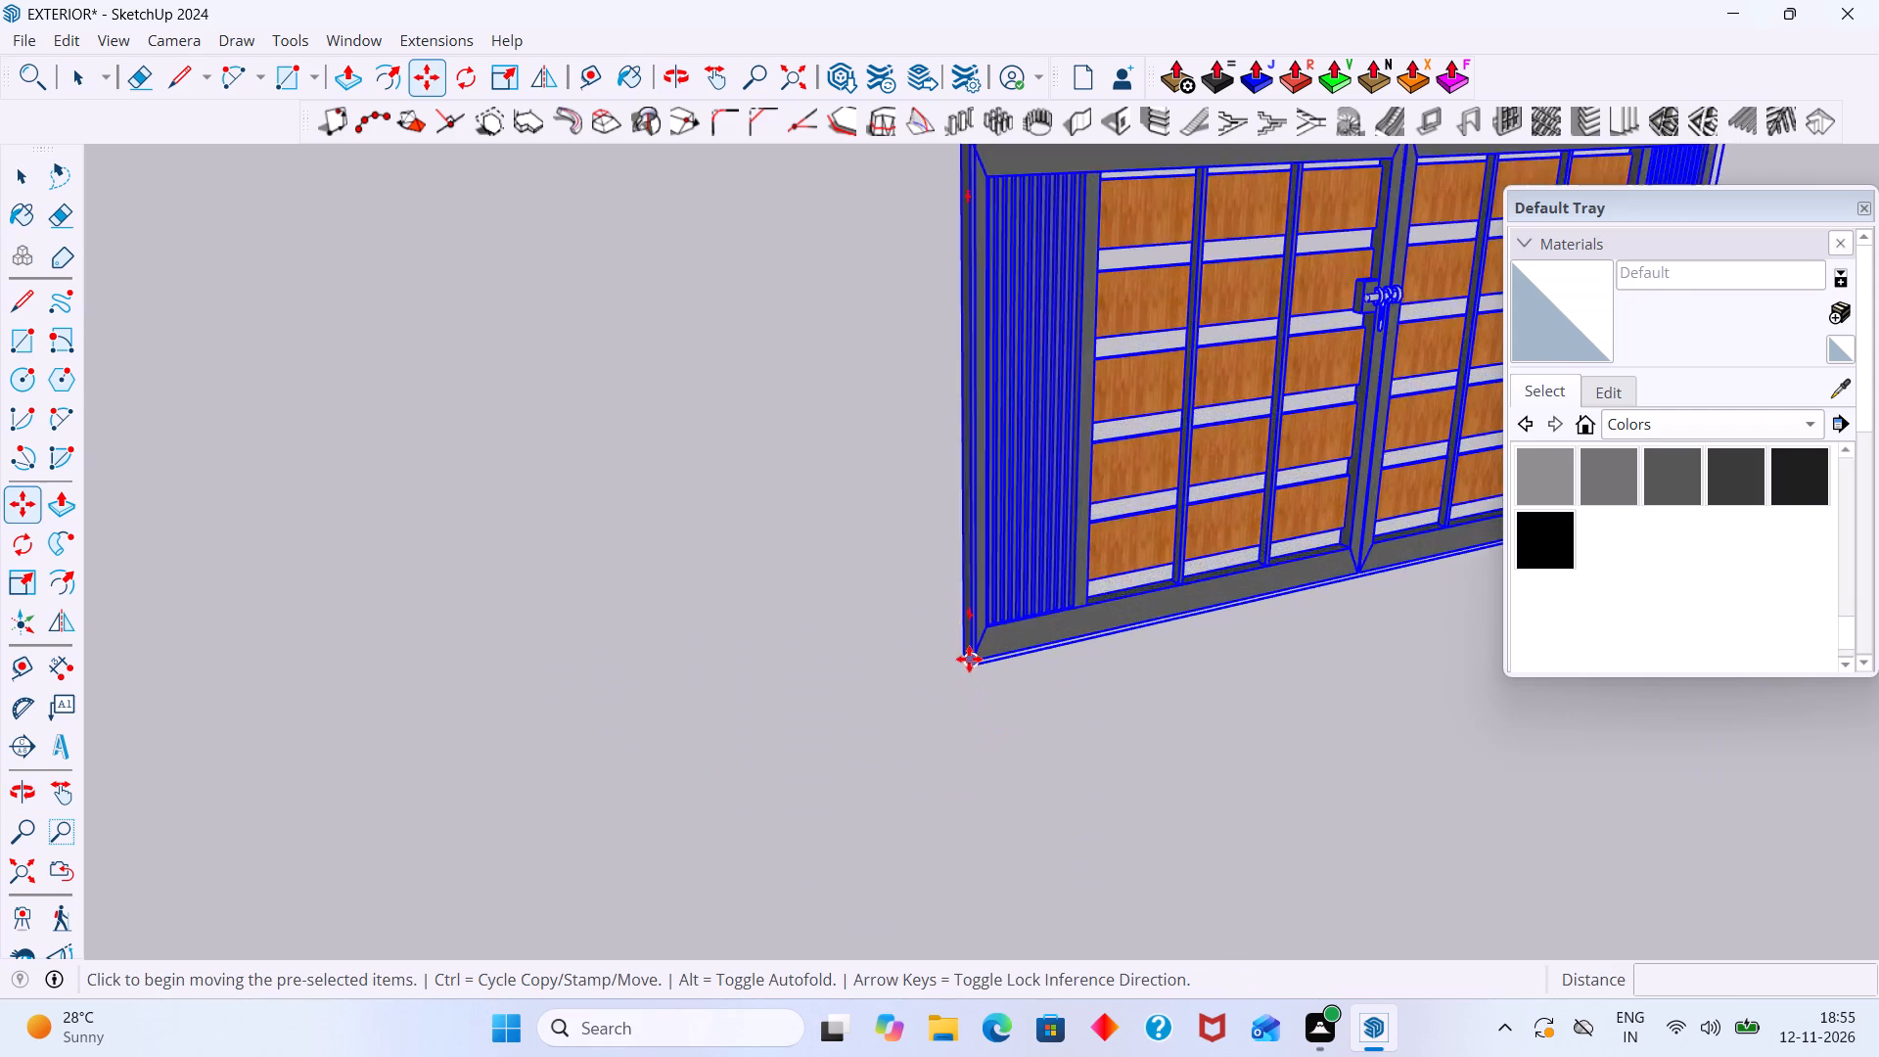
{"action": "scroll", "coordinate": [969, 659], "scroll_direction": "up", "scroll_amount": 19}
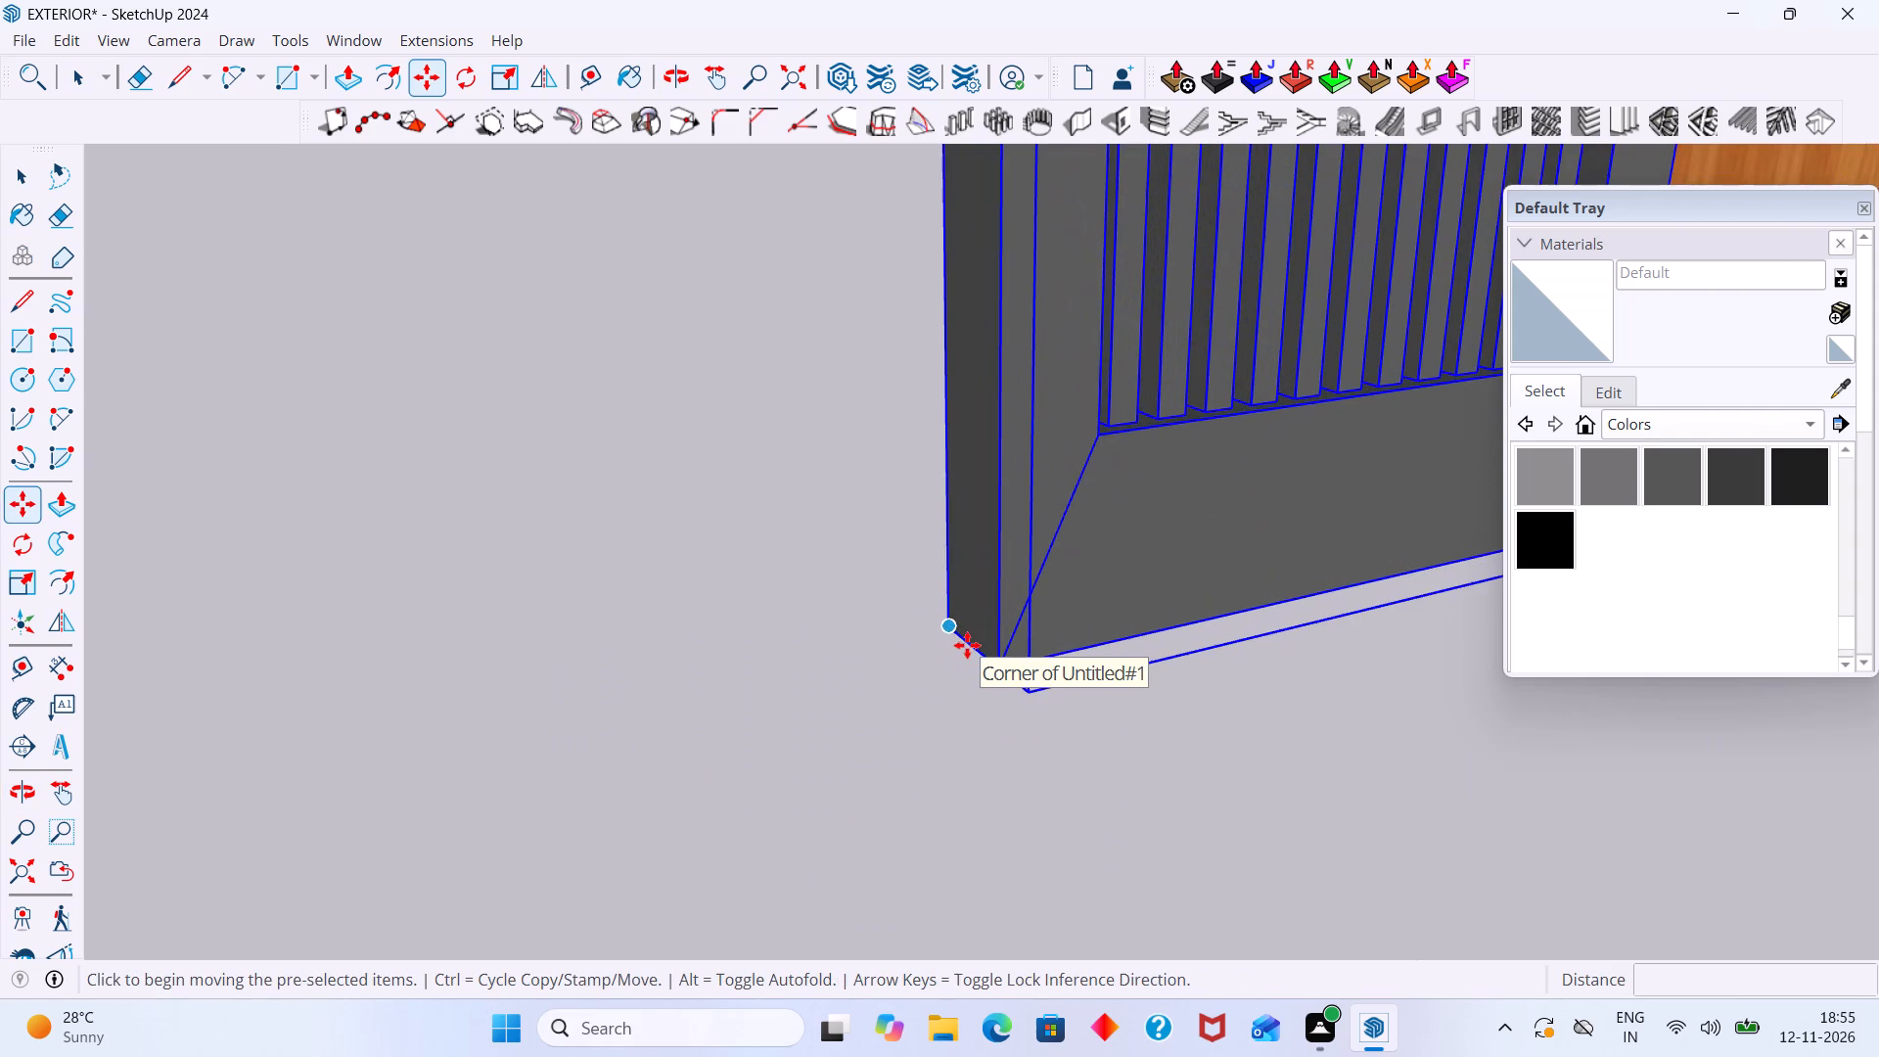
{"action": "scroll", "coordinate": [964, 667], "scroll_direction": "up", "scroll_amount": 6}
{"action": "left_click", "coordinate": [980, 631]}
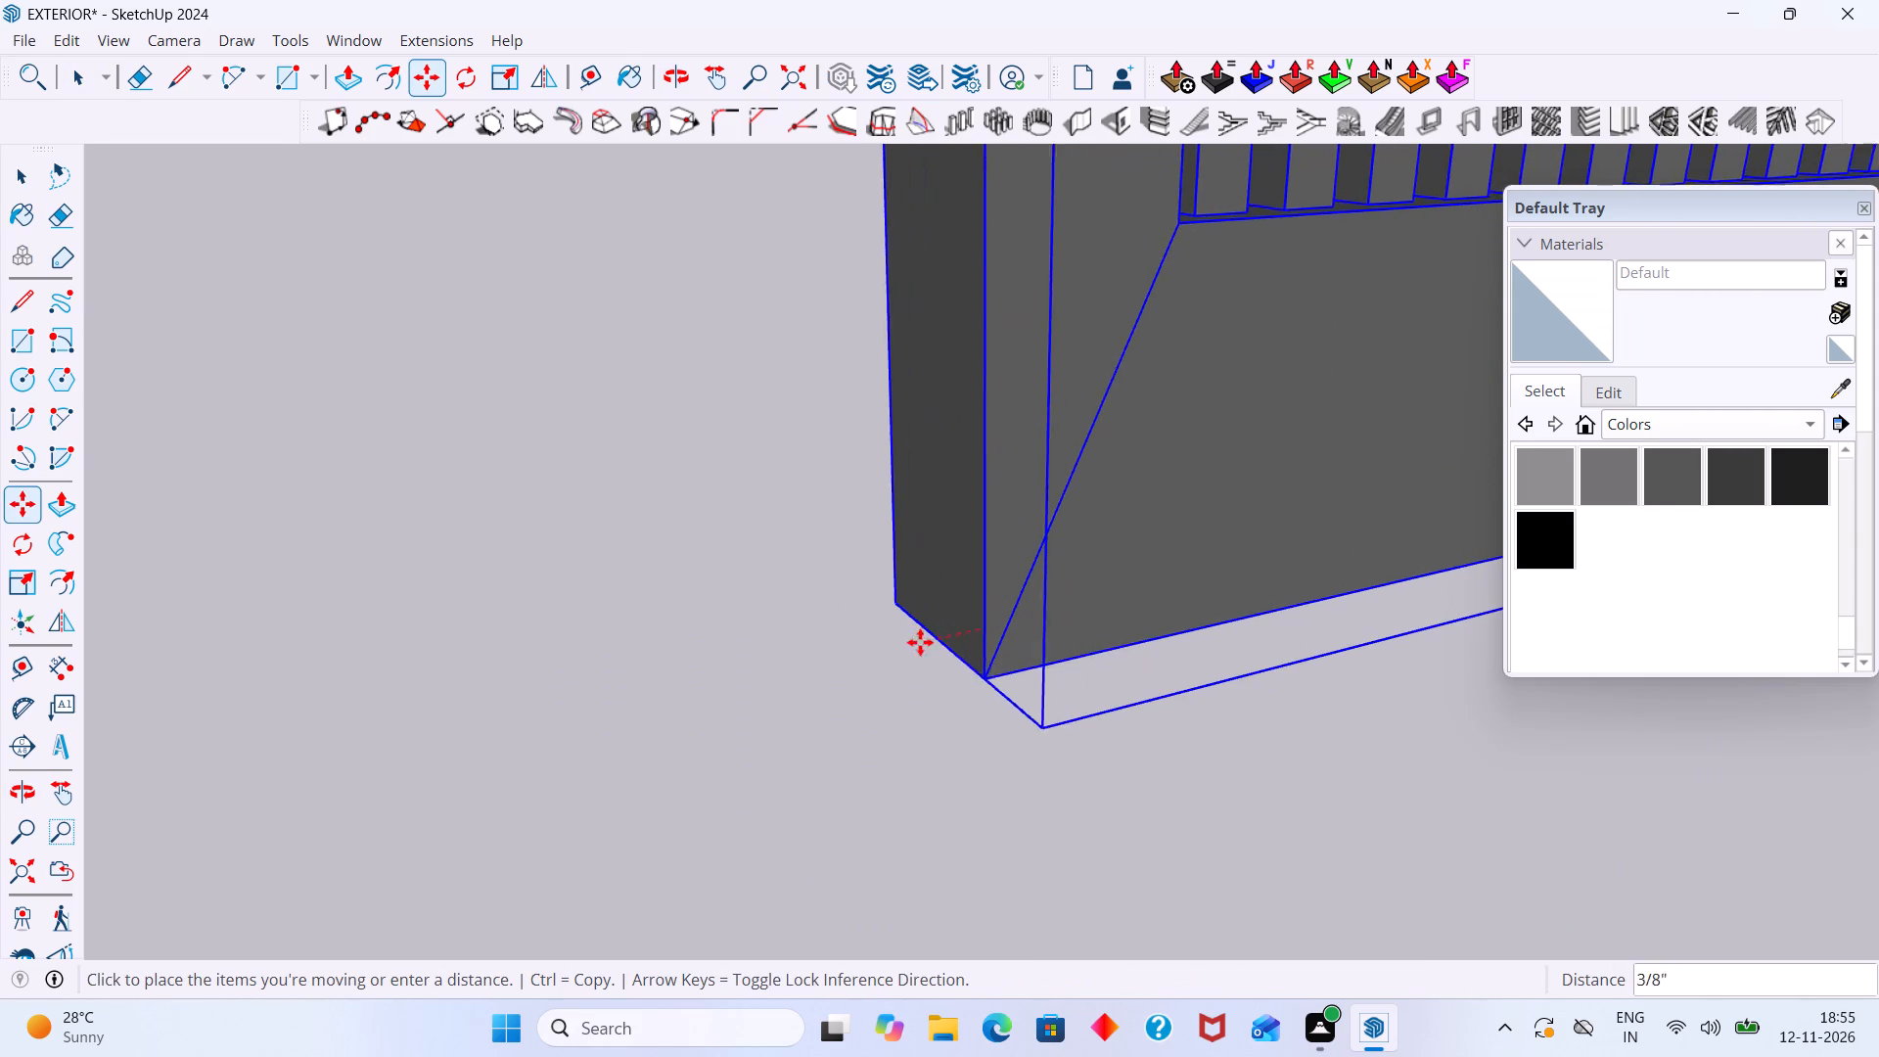
{"action": "scroll", "coordinate": [852, 688], "scroll_direction": "down", "scroll_amount": 20}
{"action": "scroll", "coordinate": [852, 688], "scroll_direction": "down", "scroll_amount": 20}
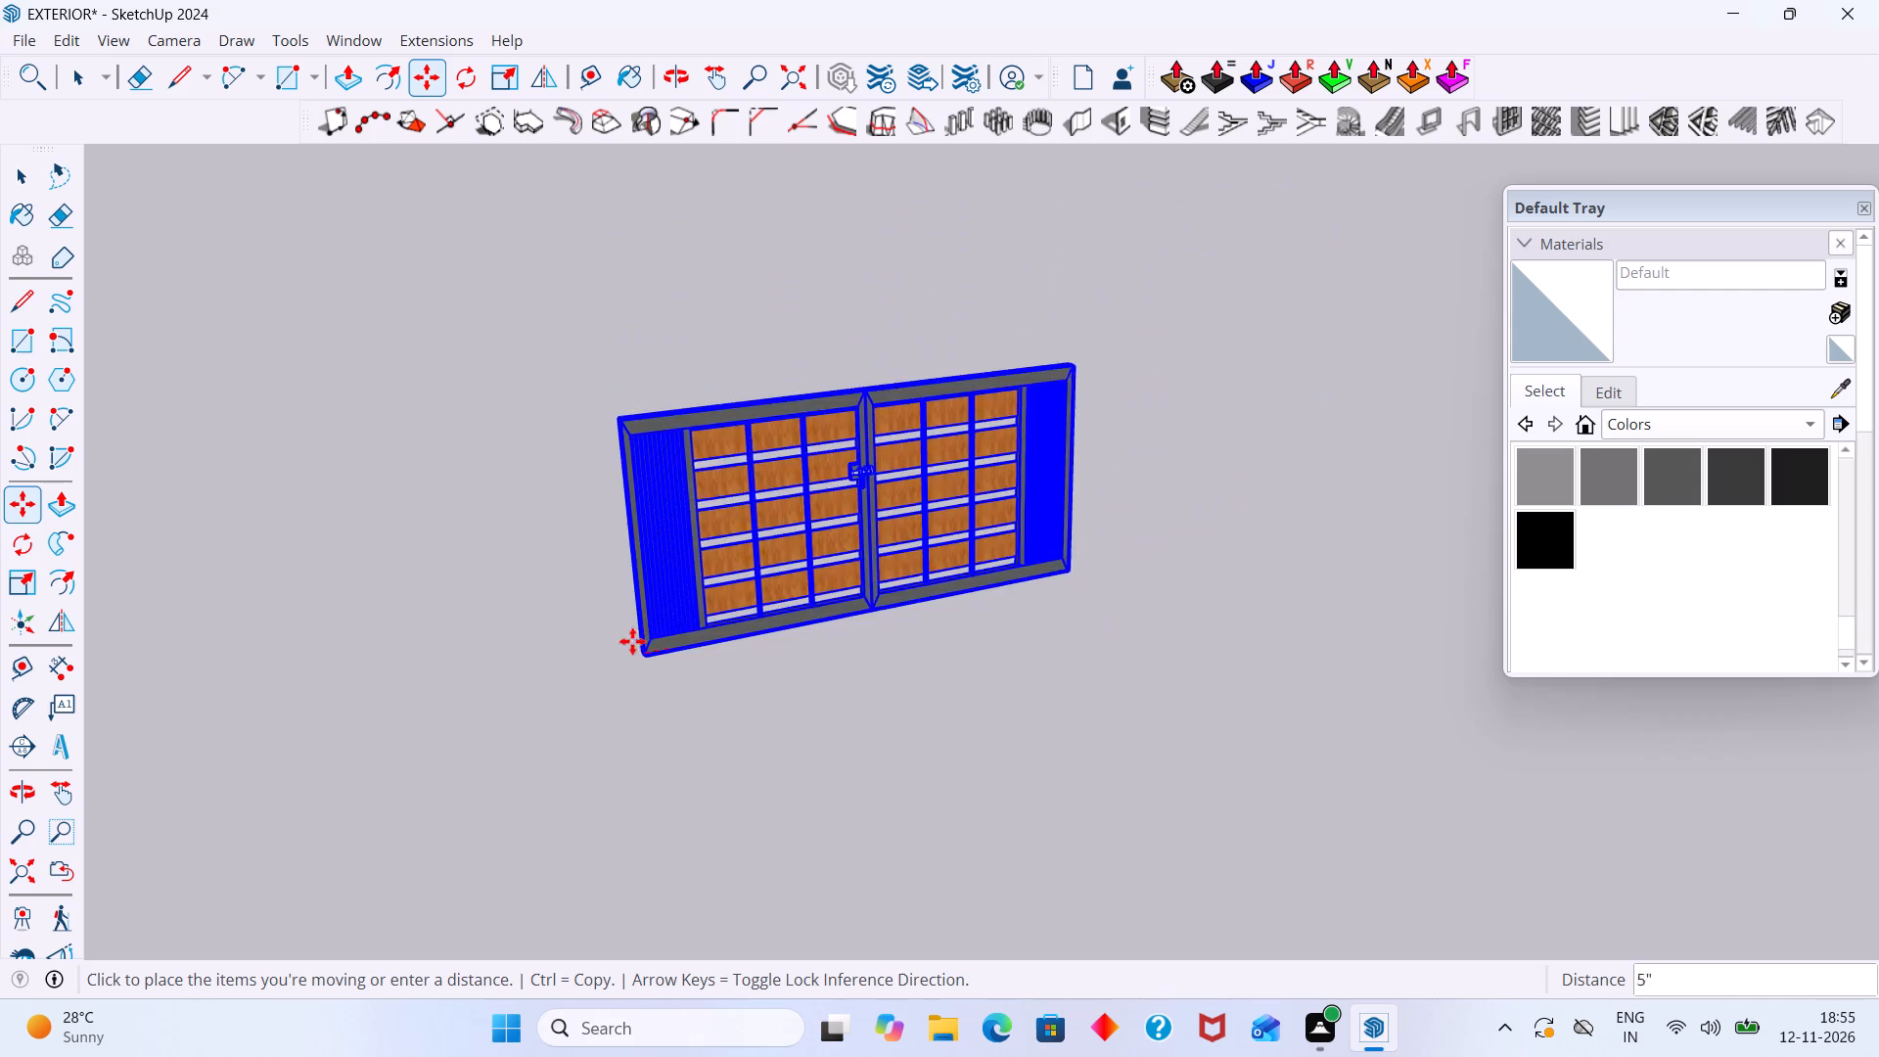
{"action": "scroll", "coordinate": [632, 641], "scroll_direction": "down", "scroll_amount": 20}
{"action": "scroll", "coordinate": [632, 641], "scroll_direction": "down", "scroll_amount": 20}
{"action": "scroll", "coordinate": [632, 641], "scroll_direction": "down", "scroll_amount": 2}
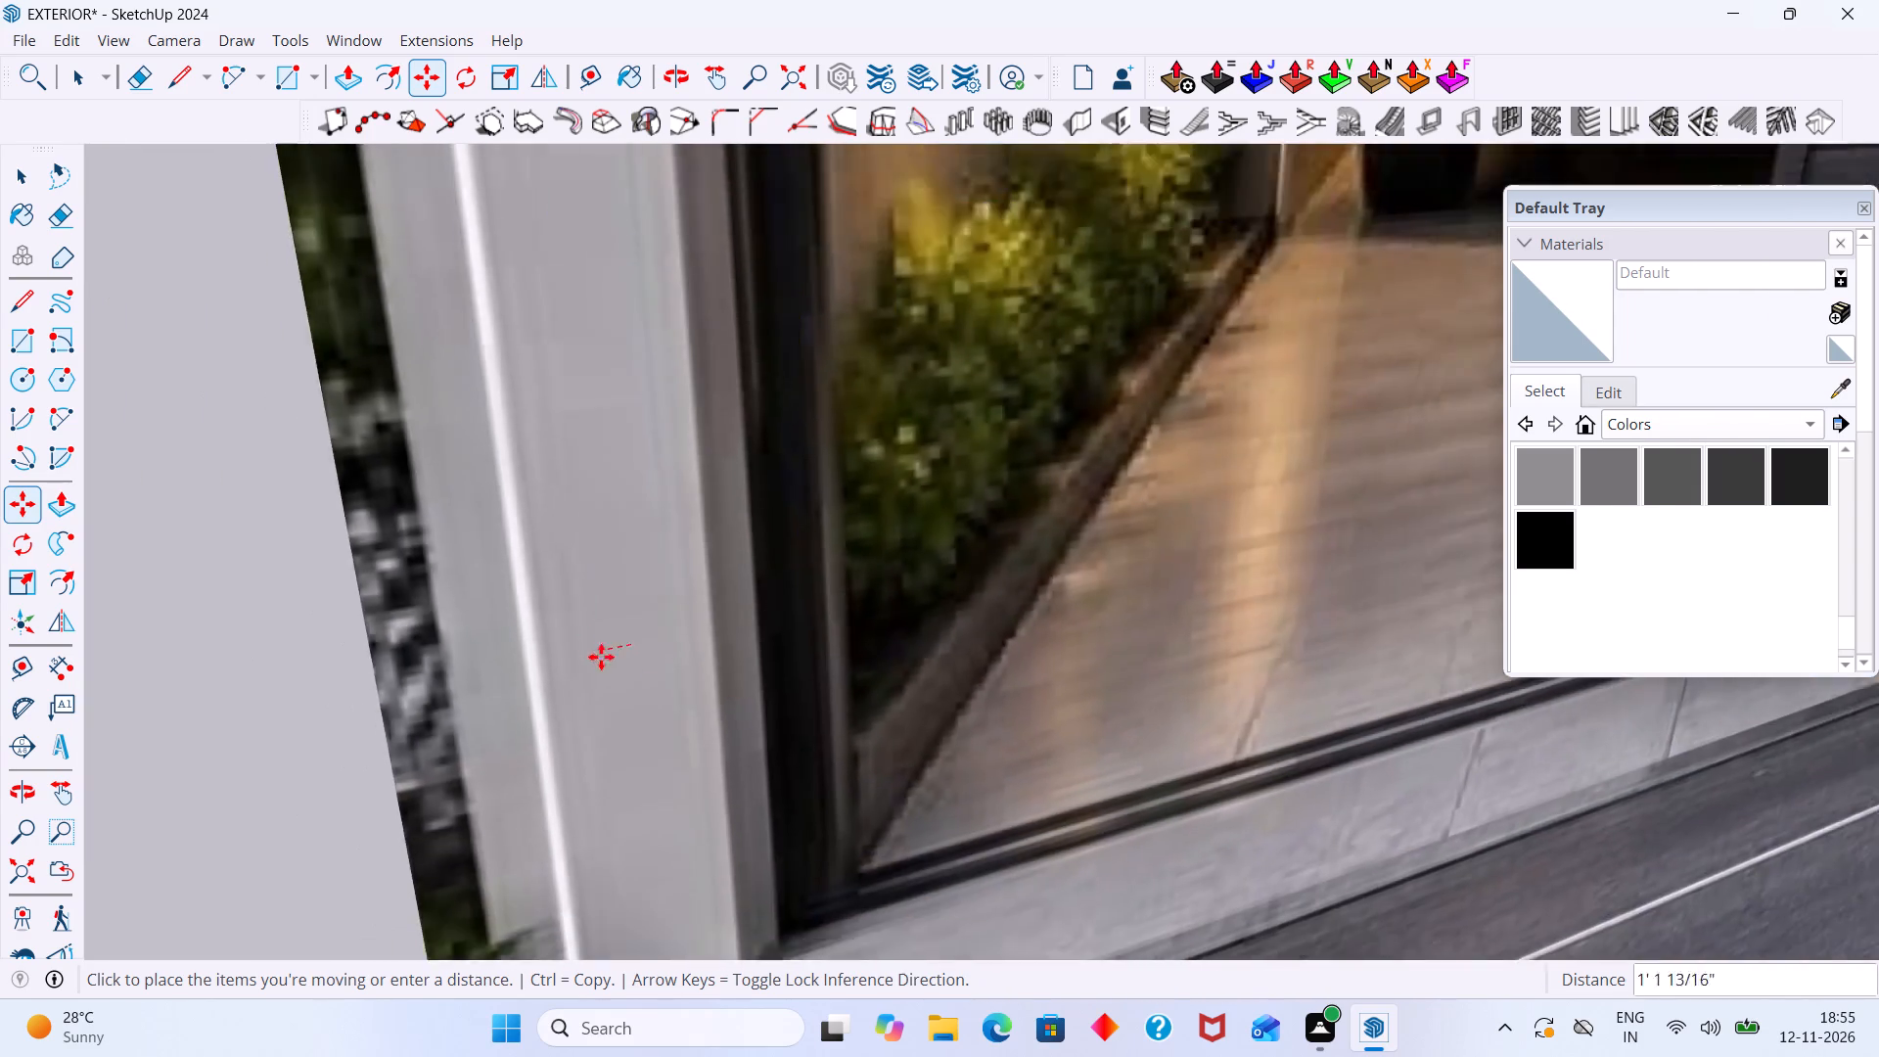
{"action": "scroll", "coordinate": [601, 657], "scroll_direction": "down", "scroll_amount": 20}
{"action": "scroll", "coordinate": [601, 657], "scroll_direction": "down", "scroll_amount": 11}
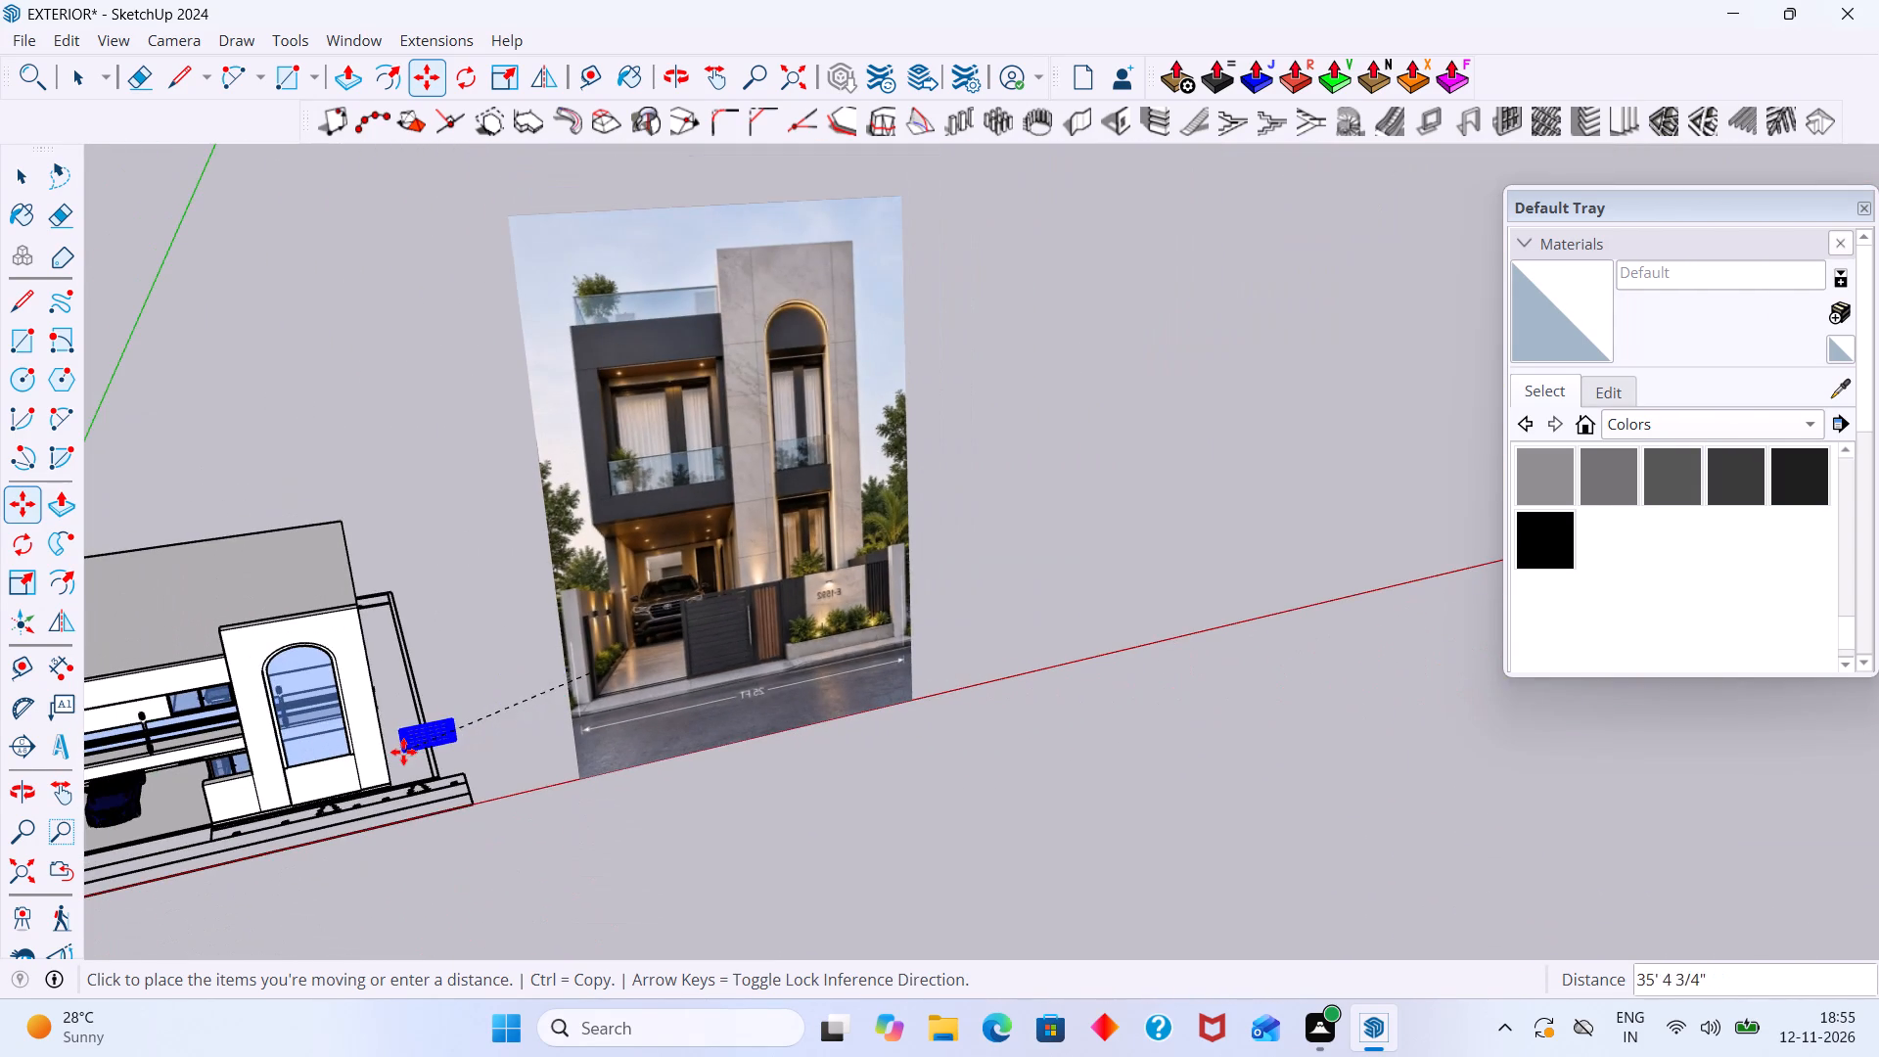
{"action": "middle_click_drag", "start_coordinate": [404, 747], "coordinate": [767, 656], "text": "shift"}
{"action": "scroll", "coordinate": [420, 765], "scroll_direction": "up", "scroll_amount": 17}
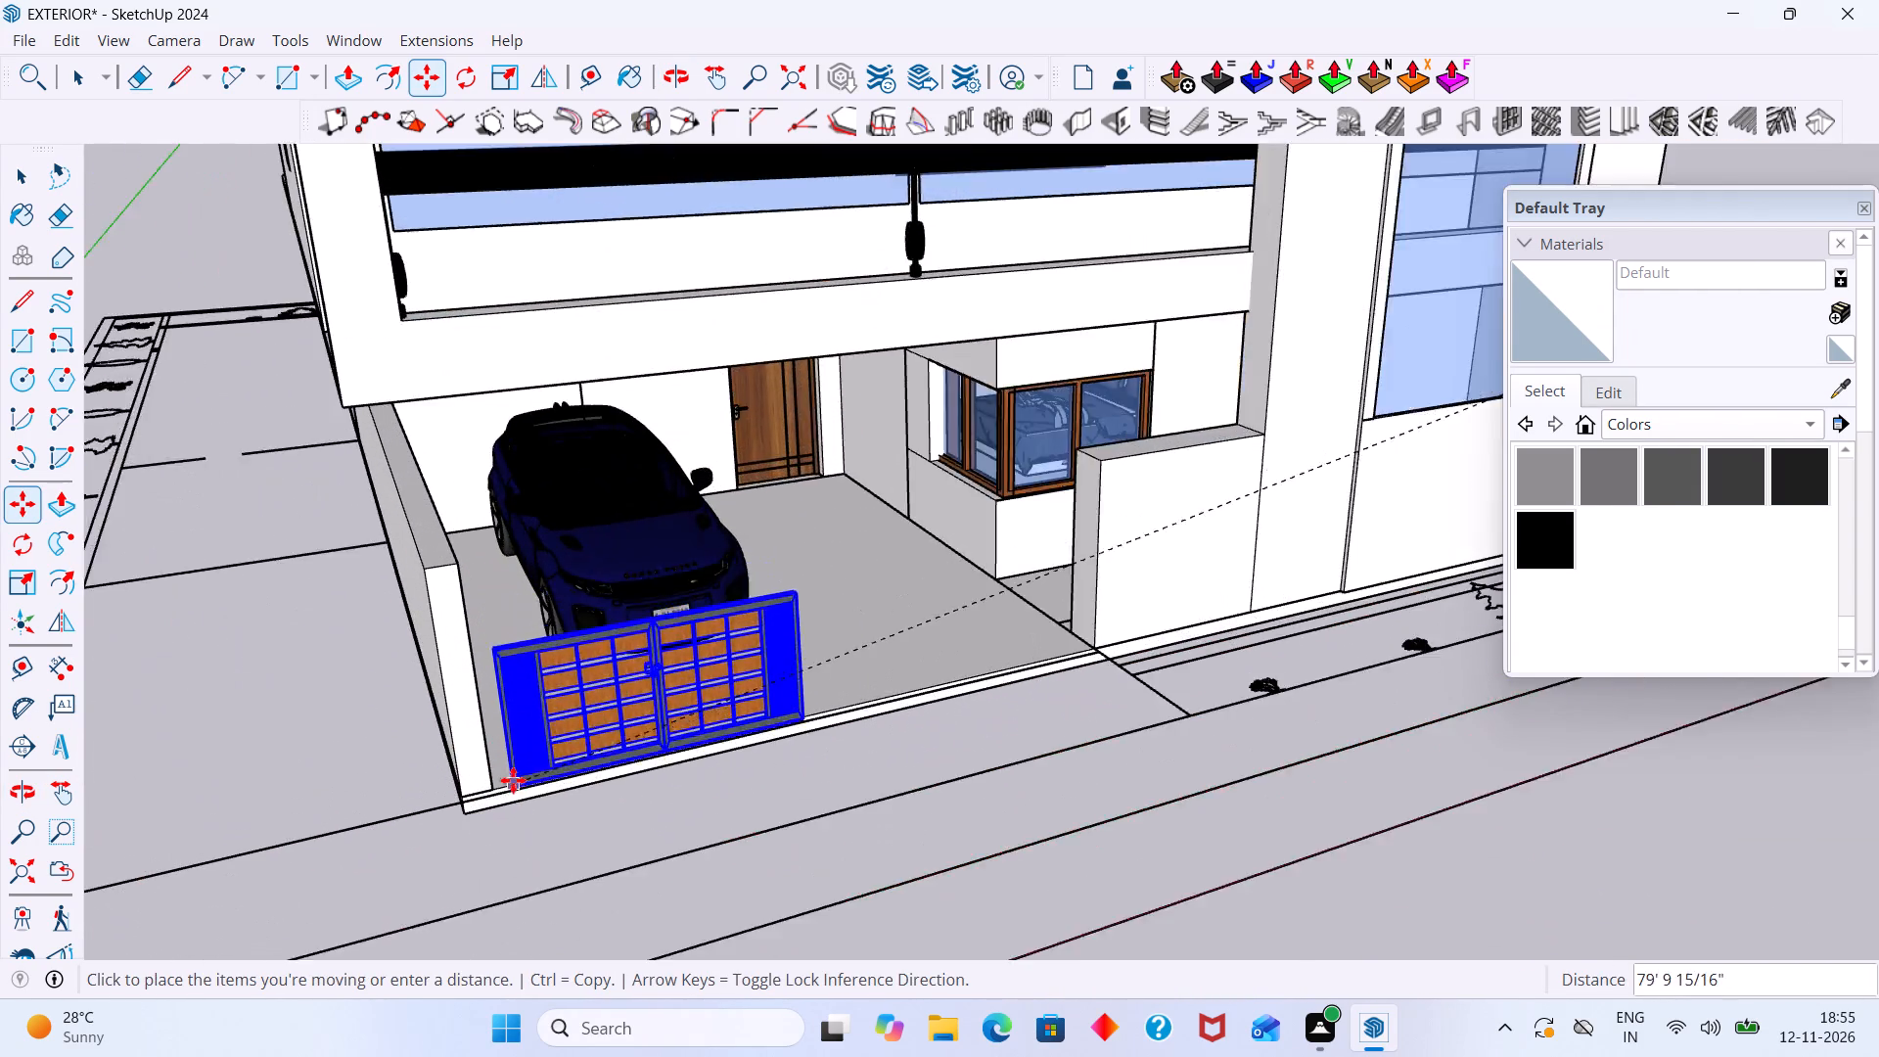
{"action": "scroll", "coordinate": [513, 780], "scroll_direction": "up", "scroll_amount": 2}
{"action": "middle_click_drag", "start_coordinate": [513, 780], "coordinate": [433, 786]}
{"action": "scroll", "coordinate": [431, 786], "scroll_direction": "up", "scroll_amount": 14}
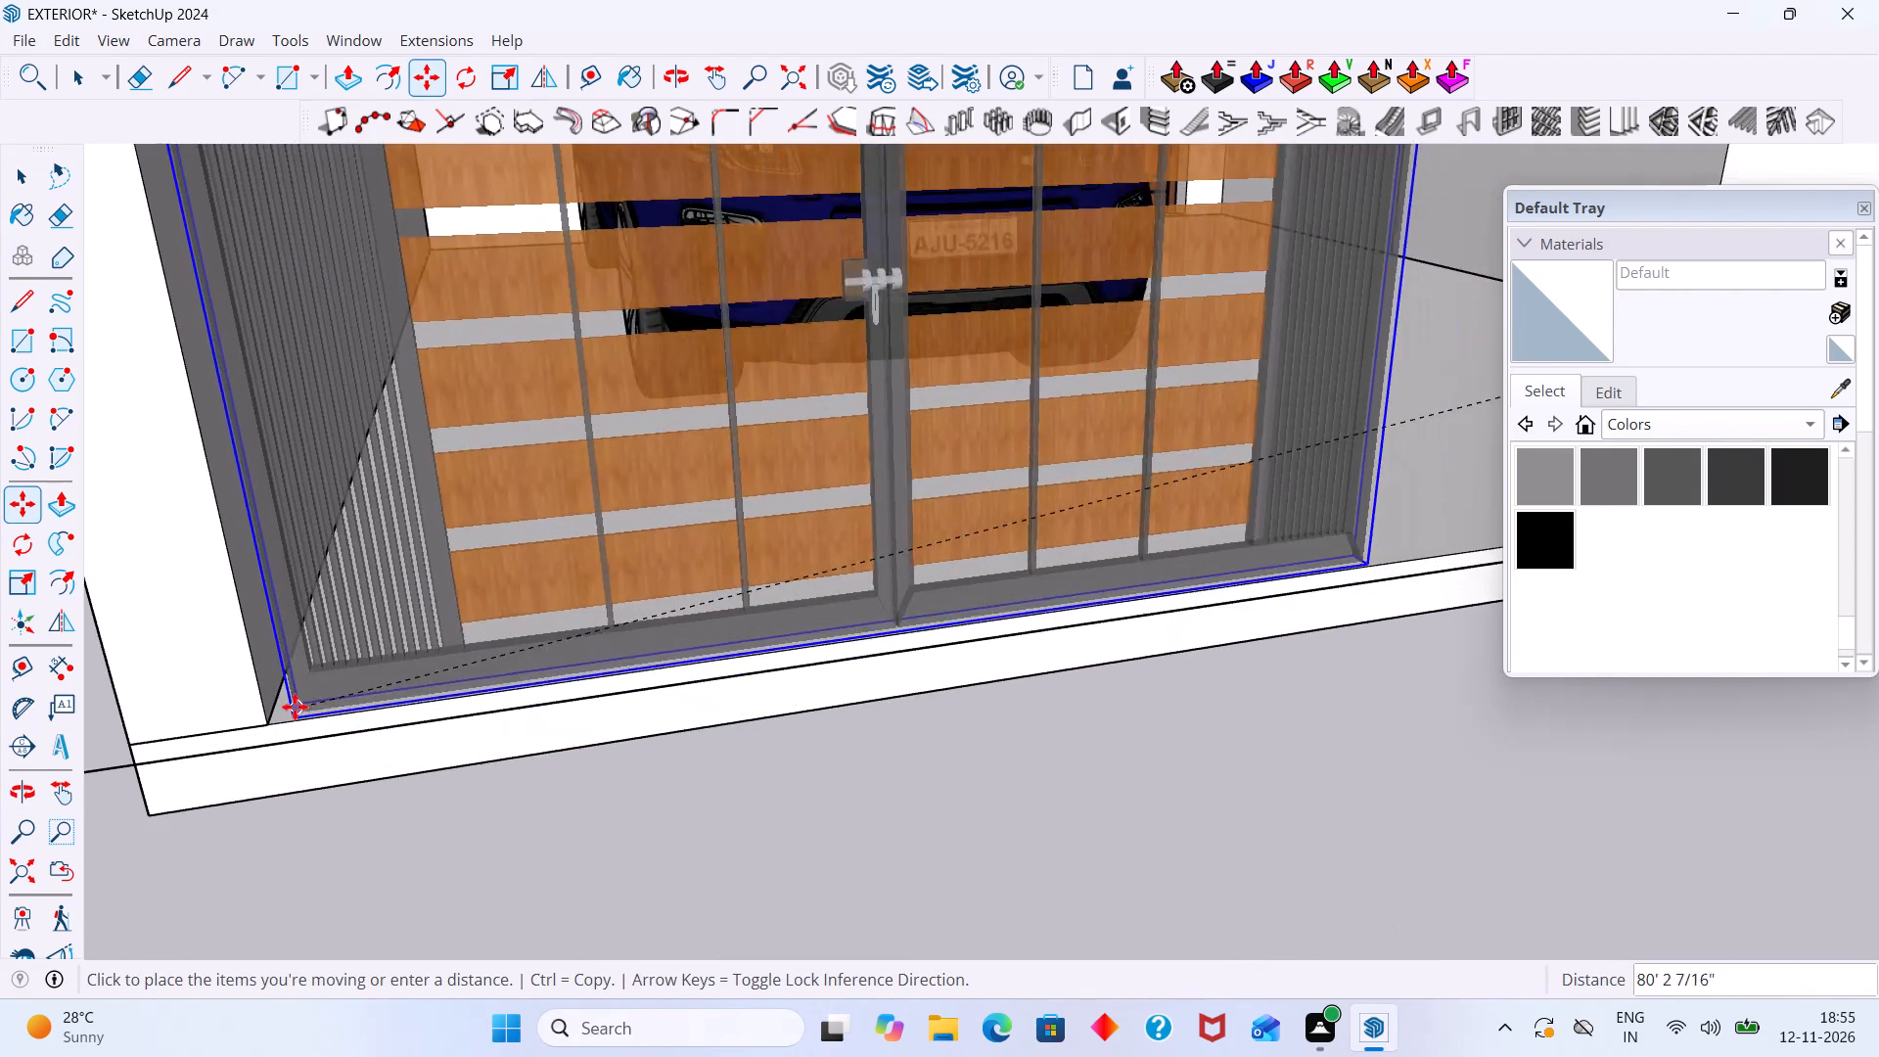
{"action": "scroll", "coordinate": [275, 702], "scroll_direction": "up", "scroll_amount": 6}
{"action": "scroll", "coordinate": [295, 712], "scroll_direction": "down", "scroll_amount": 20}
{"action": "scroll", "coordinate": [295, 712], "scroll_direction": "down", "scroll_amount": 2}
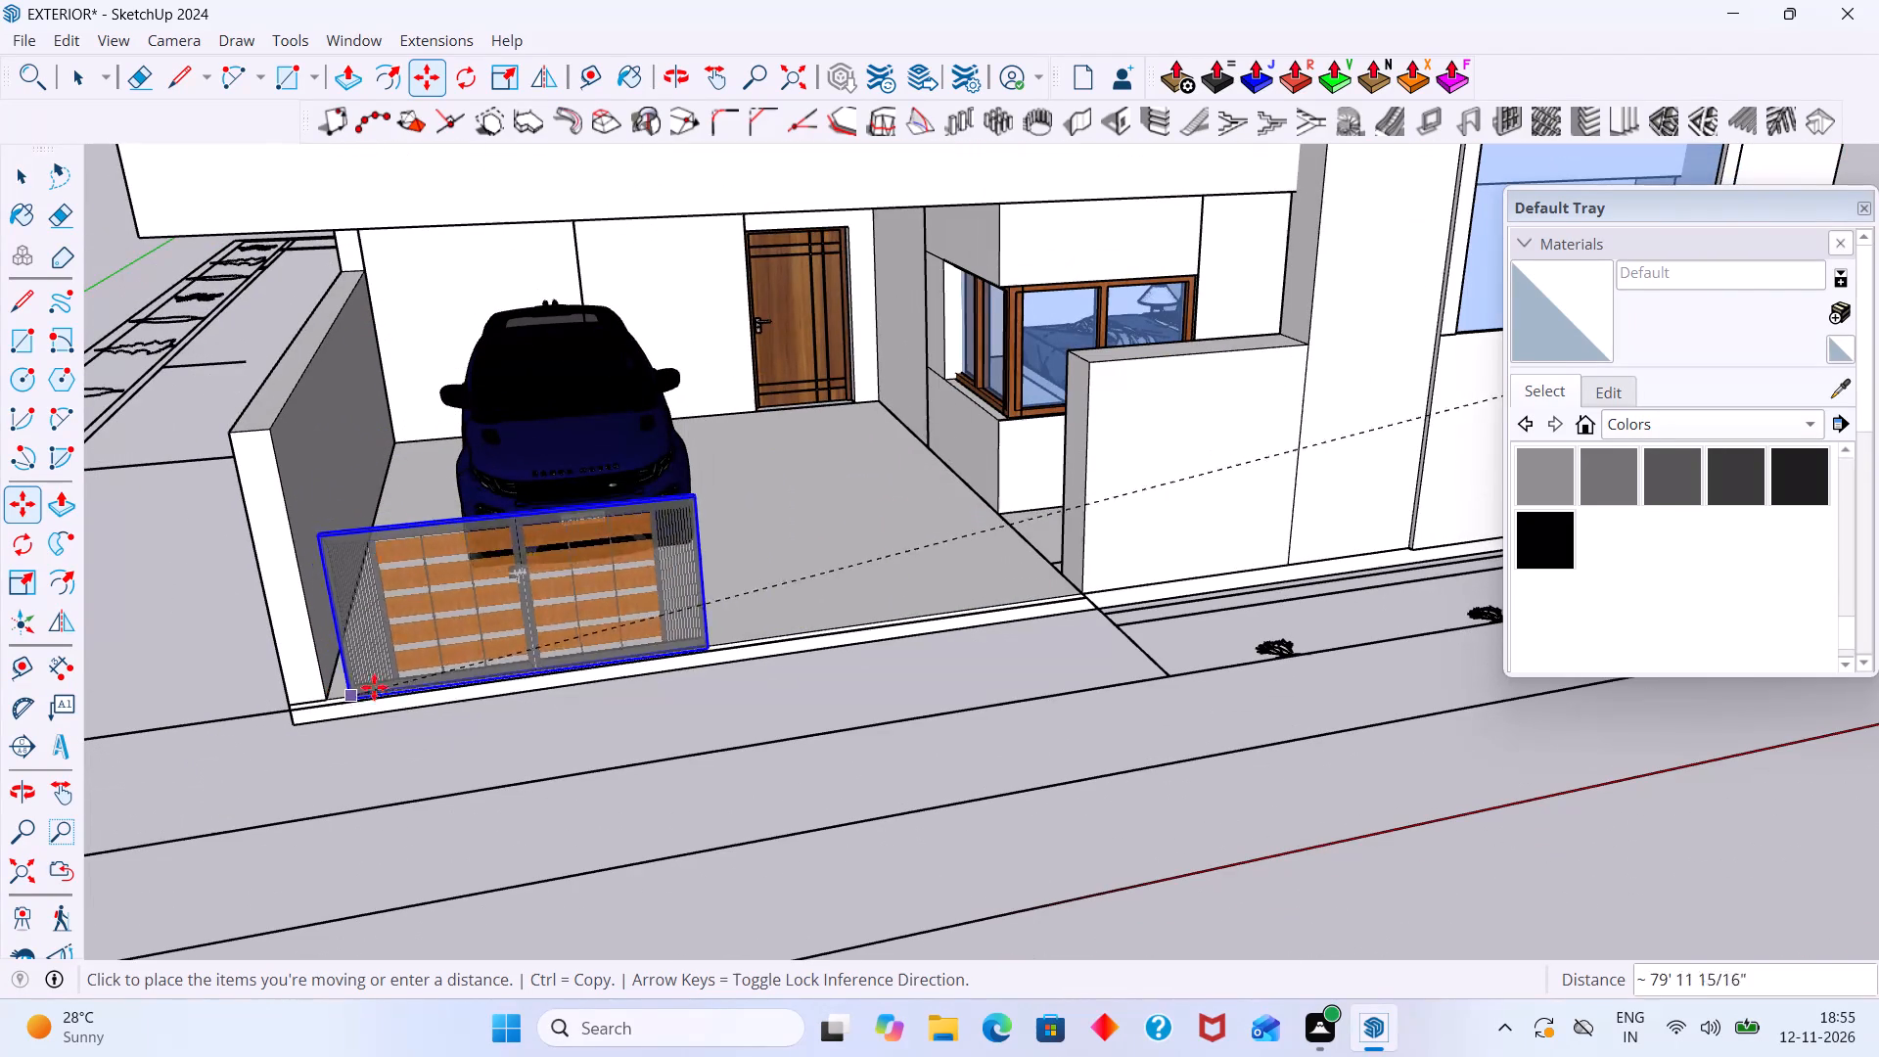
{"action": "scroll", "coordinate": [332, 683], "scroll_direction": "up", "scroll_amount": 3}
{"action": "left_click", "coordinate": [326, 706]}
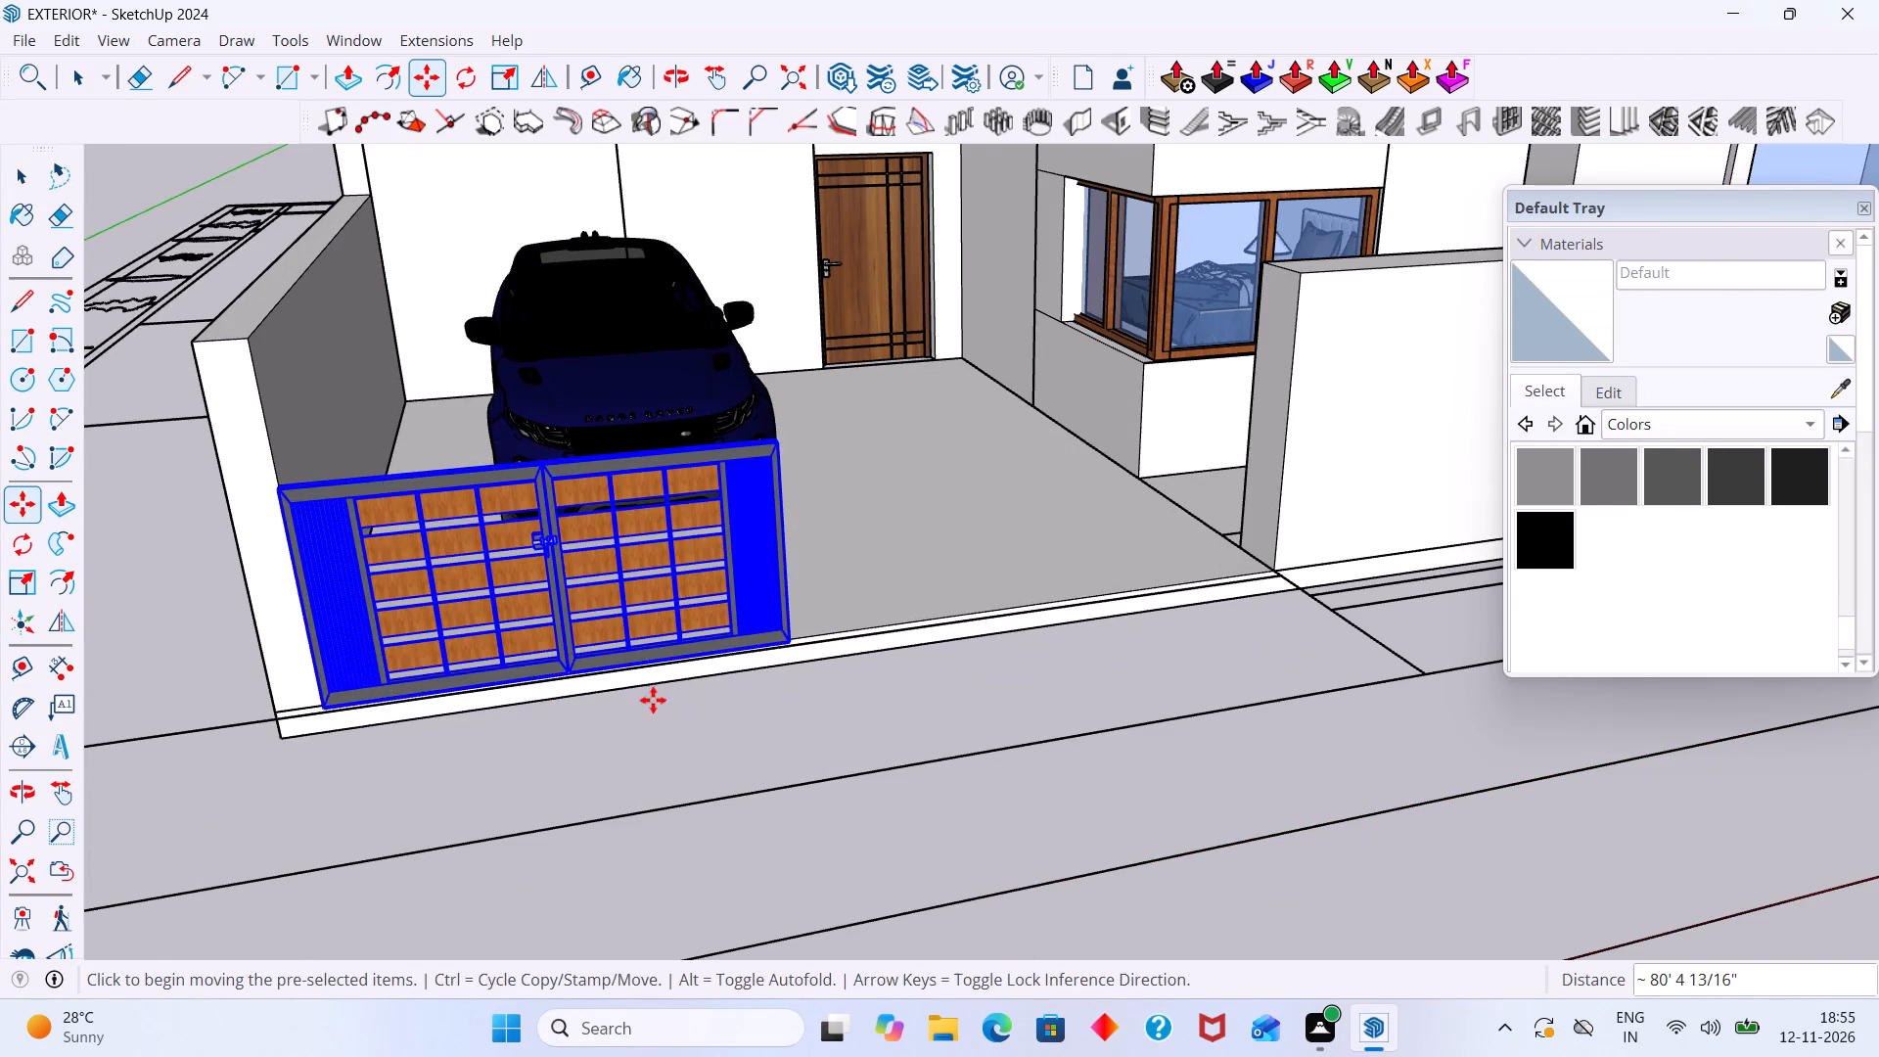
Move the gate by its opposite lower corner about 10' 5" across the carport opening to the low front wall's inner base corner.
{"action": "middle_click_drag", "start_coordinate": [474, 705], "coordinate": [338, 709]}
{"action": "scroll", "coordinate": [594, 626], "scroll_direction": "up", "scroll_amount": 12}
{"action": "middle_click_drag", "start_coordinate": [697, 628], "coordinate": [477, 650]}
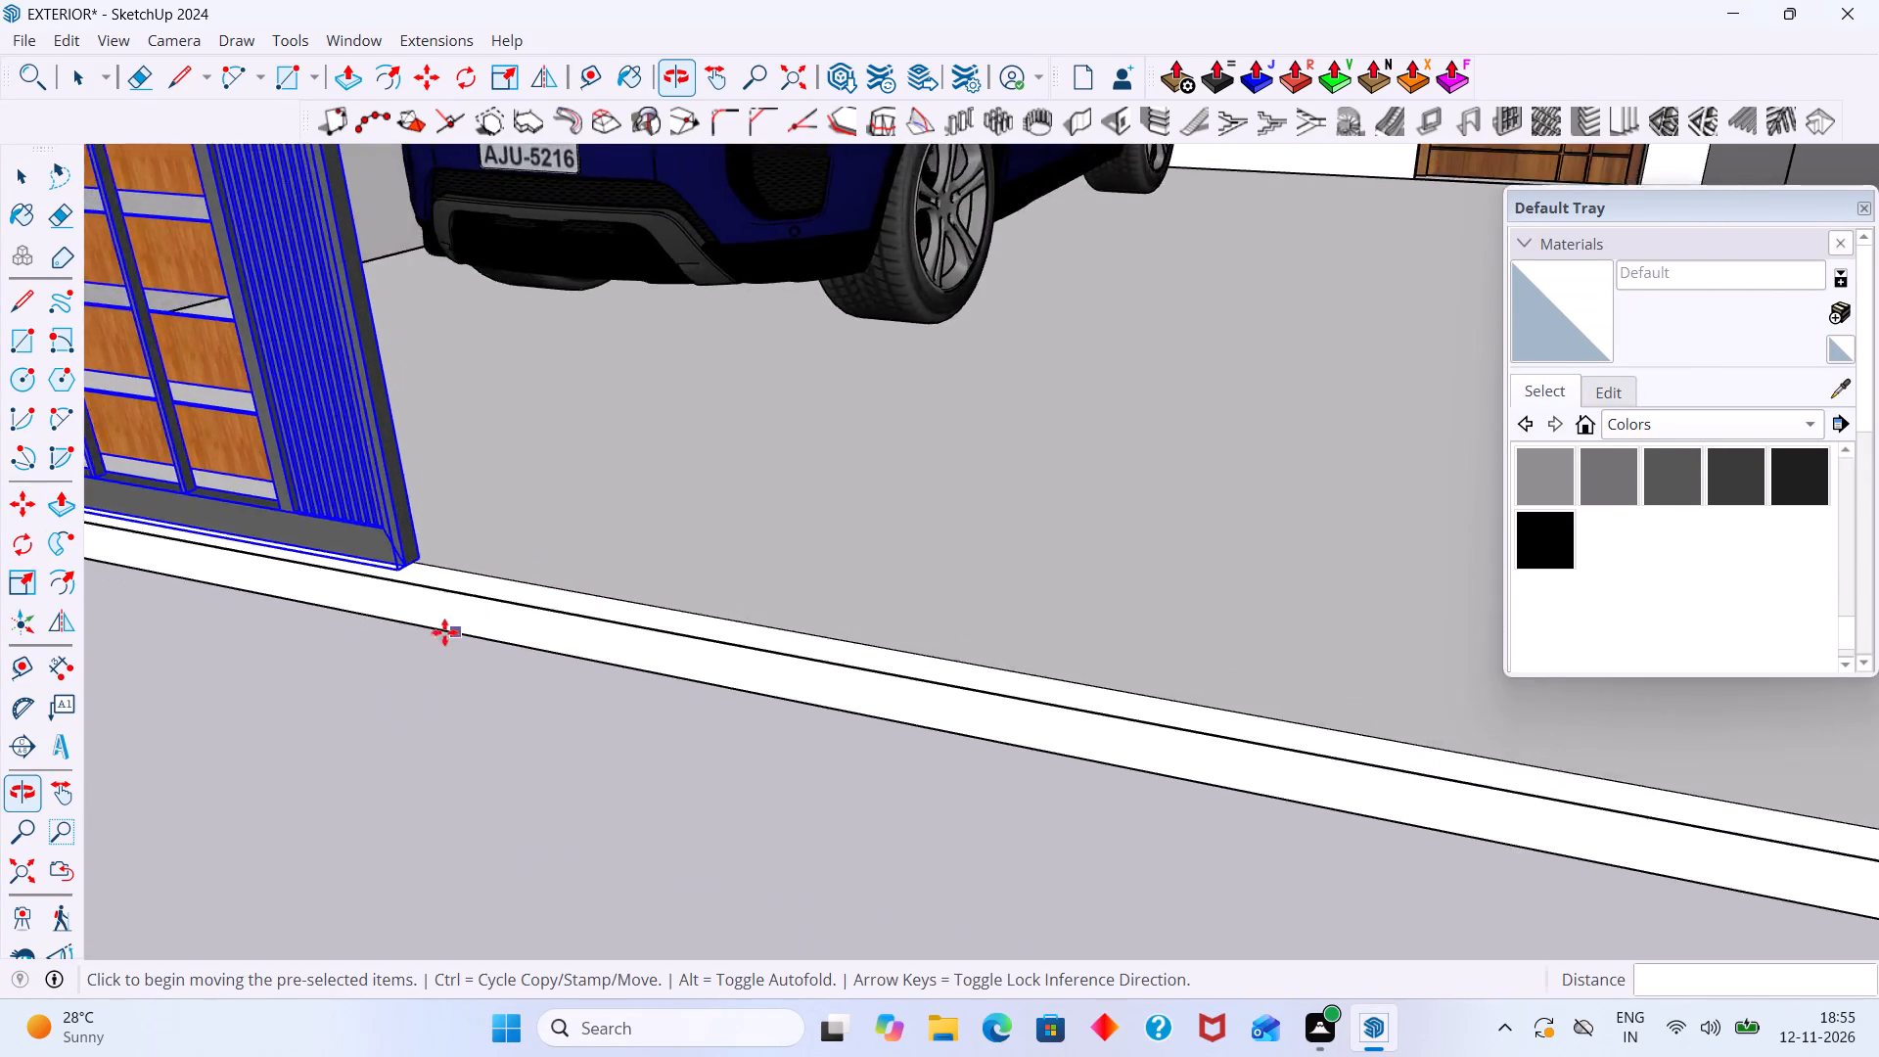
{"action": "scroll", "coordinate": [439, 619], "scroll_direction": "up", "scroll_amount": 9}
{"action": "scroll", "coordinate": [376, 512], "scroll_direction": "up", "scroll_amount": 2}
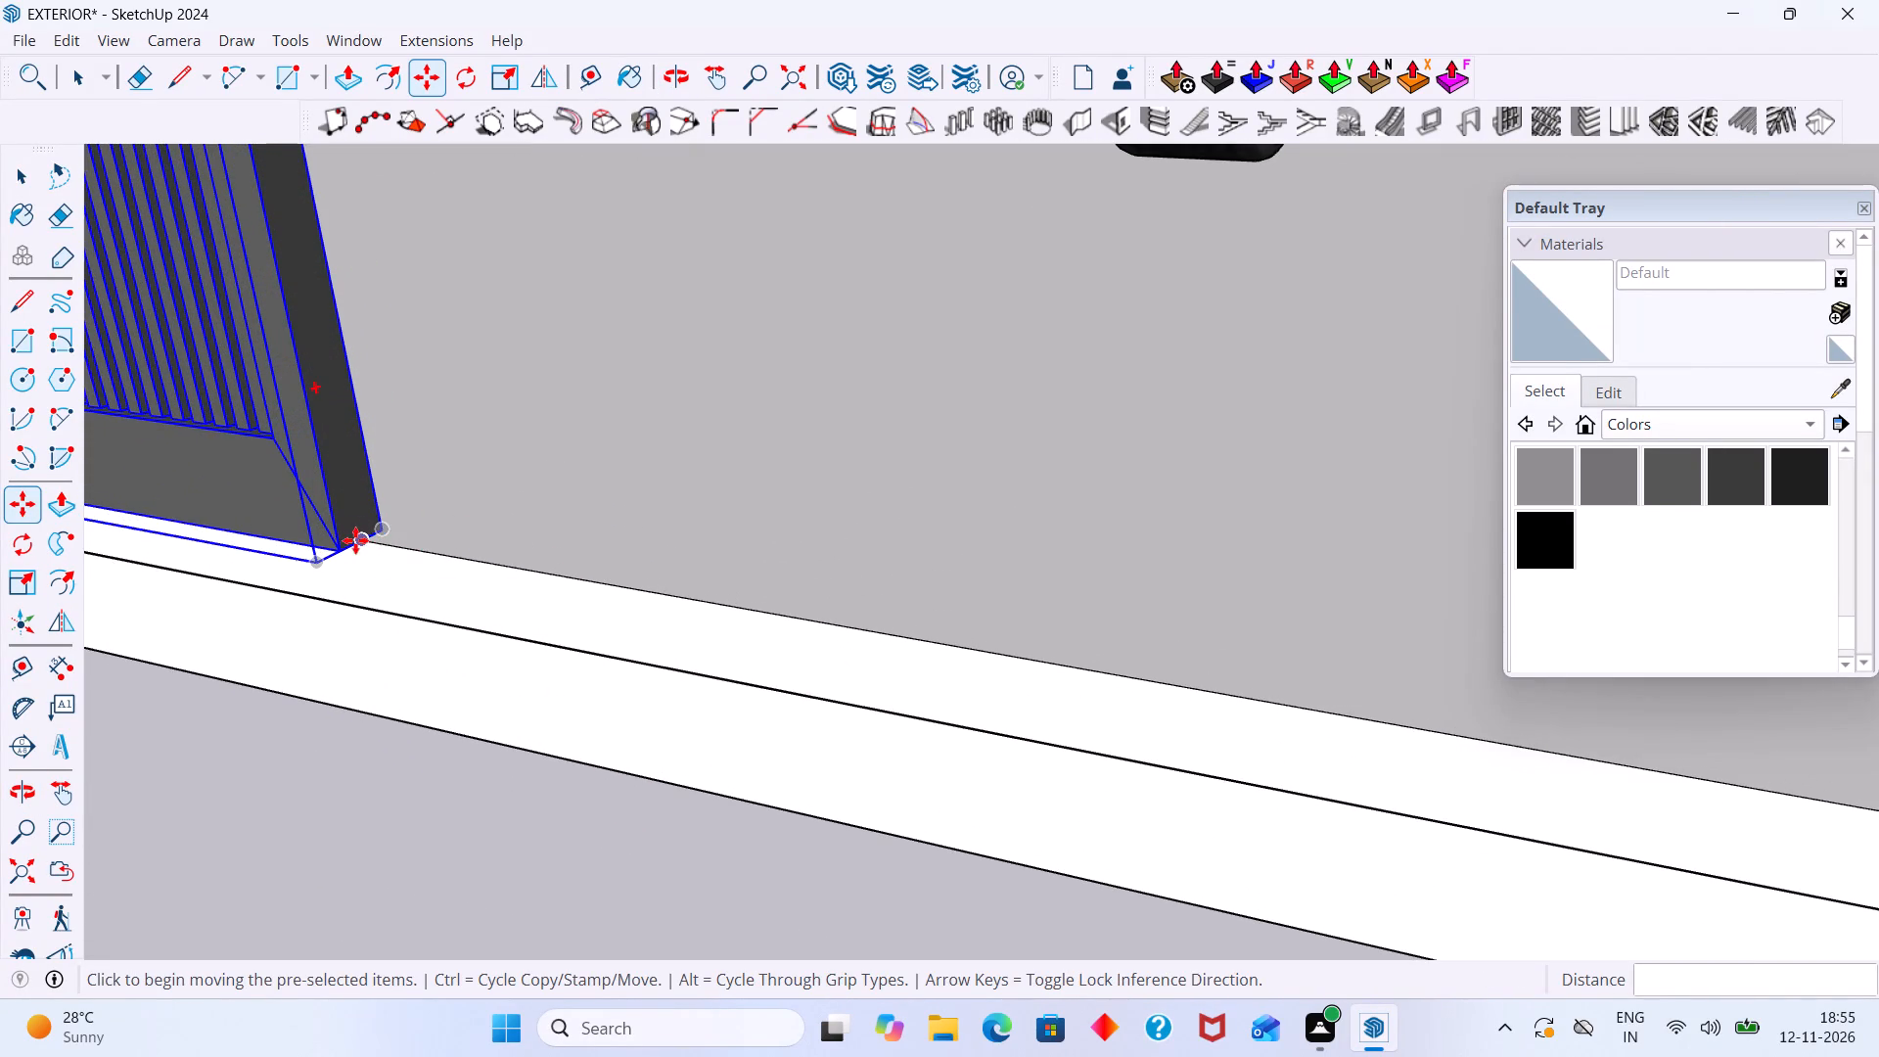
{"action": "scroll", "coordinate": [355, 541], "scroll_direction": "up", "scroll_amount": 13}
{"action": "left_click", "coordinate": [364, 528]}
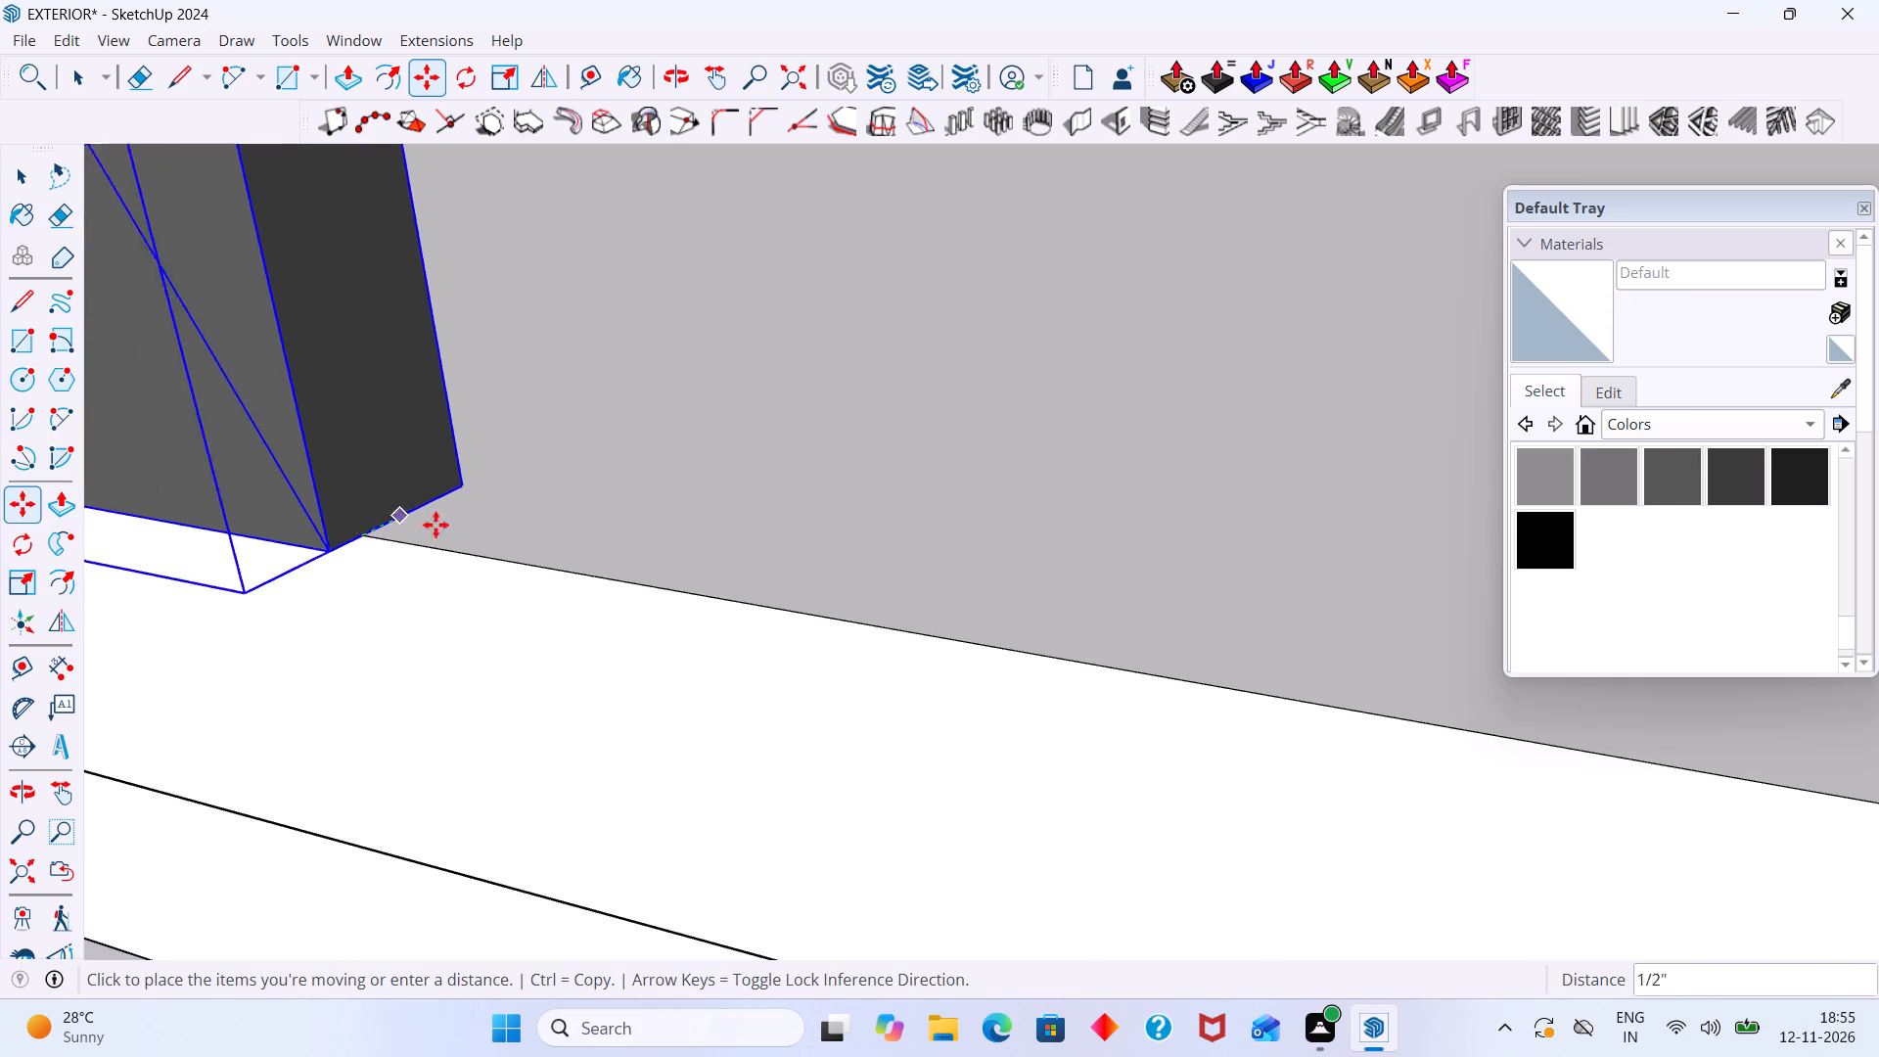
{"action": "scroll", "coordinate": [588, 524], "scroll_direction": "down", "scroll_amount": 20}
{"action": "scroll", "coordinate": [588, 524], "scroll_direction": "down", "scroll_amount": 2}
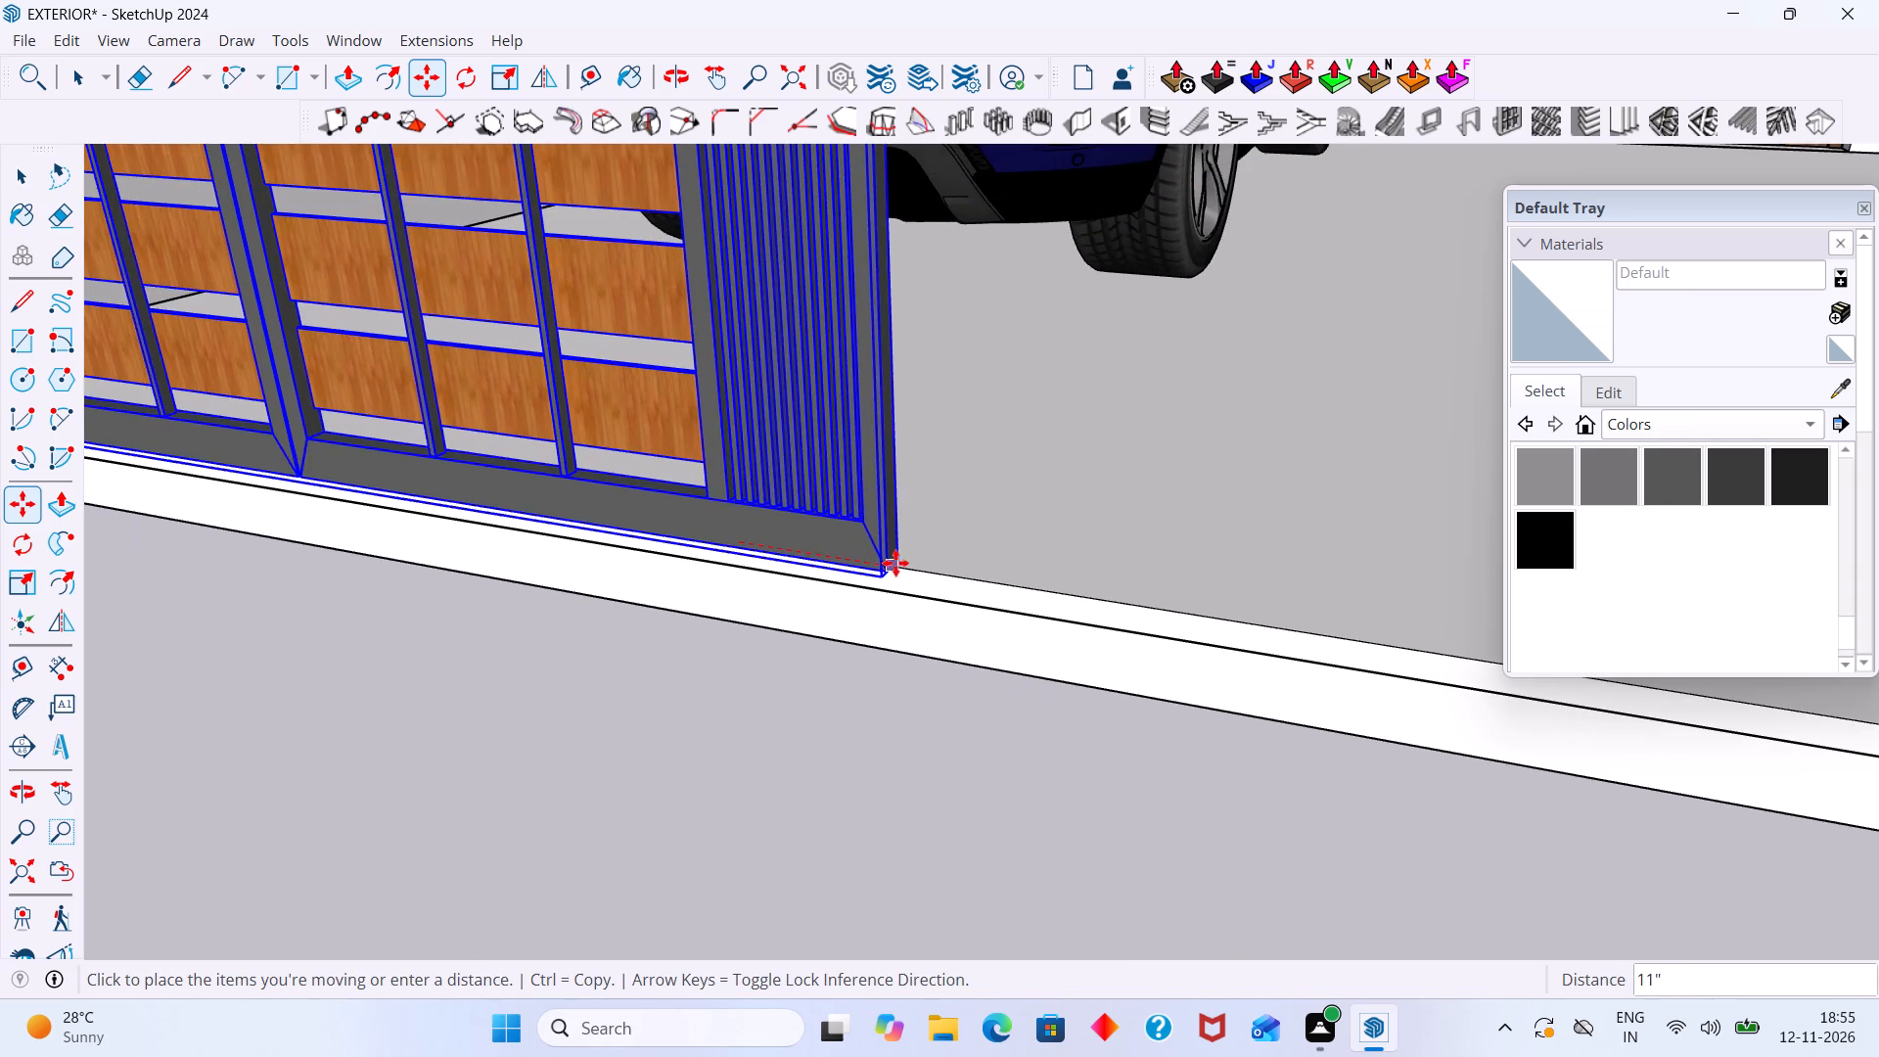
{"action": "scroll", "coordinate": [908, 566], "scroll_direction": "down", "scroll_amount": 1}
{"action": "middle_click_drag", "start_coordinate": [968, 564], "coordinate": [607, 499], "text": "shift"}
{"action": "scroll", "coordinate": [607, 498], "scroll_direction": "down", "scroll_amount": 16}
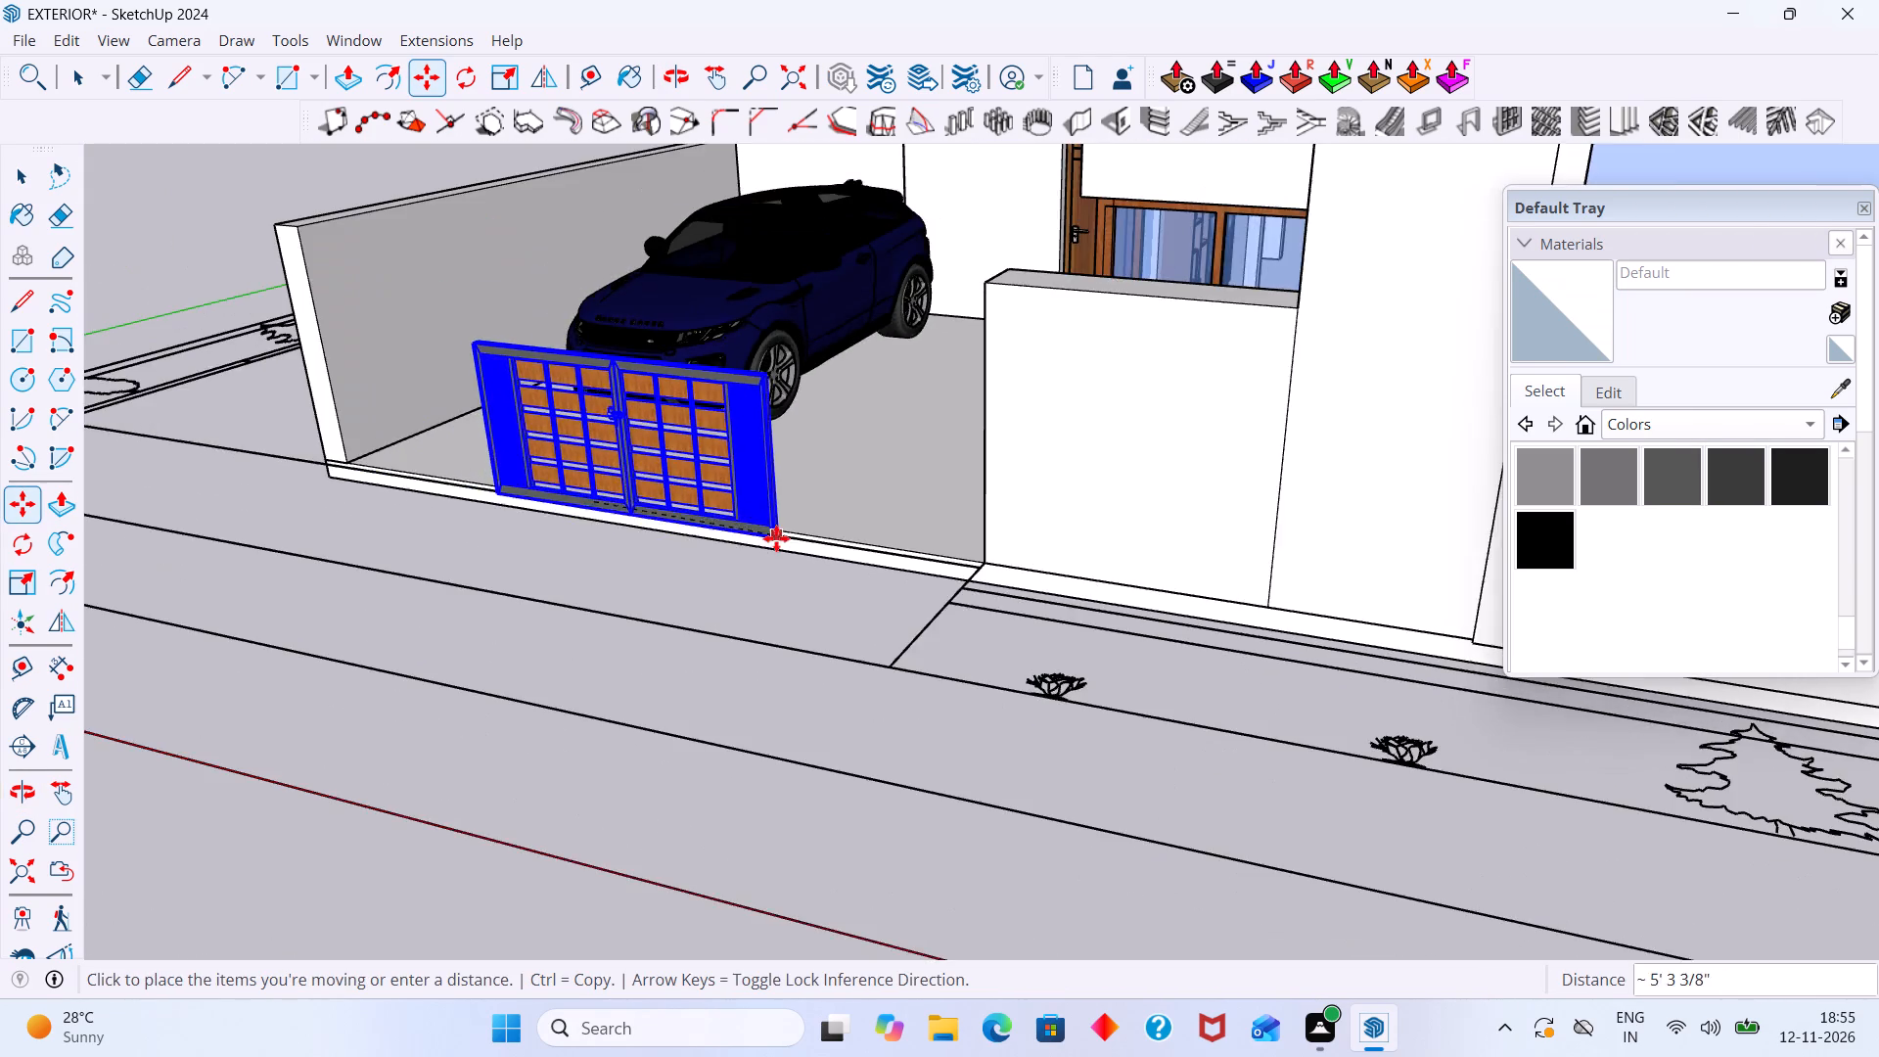
{"action": "middle_click_drag", "start_coordinate": [776, 538], "coordinate": [1067, 574]}
{"action": "scroll", "coordinate": [1209, 520], "scroll_direction": "up", "scroll_amount": 7}
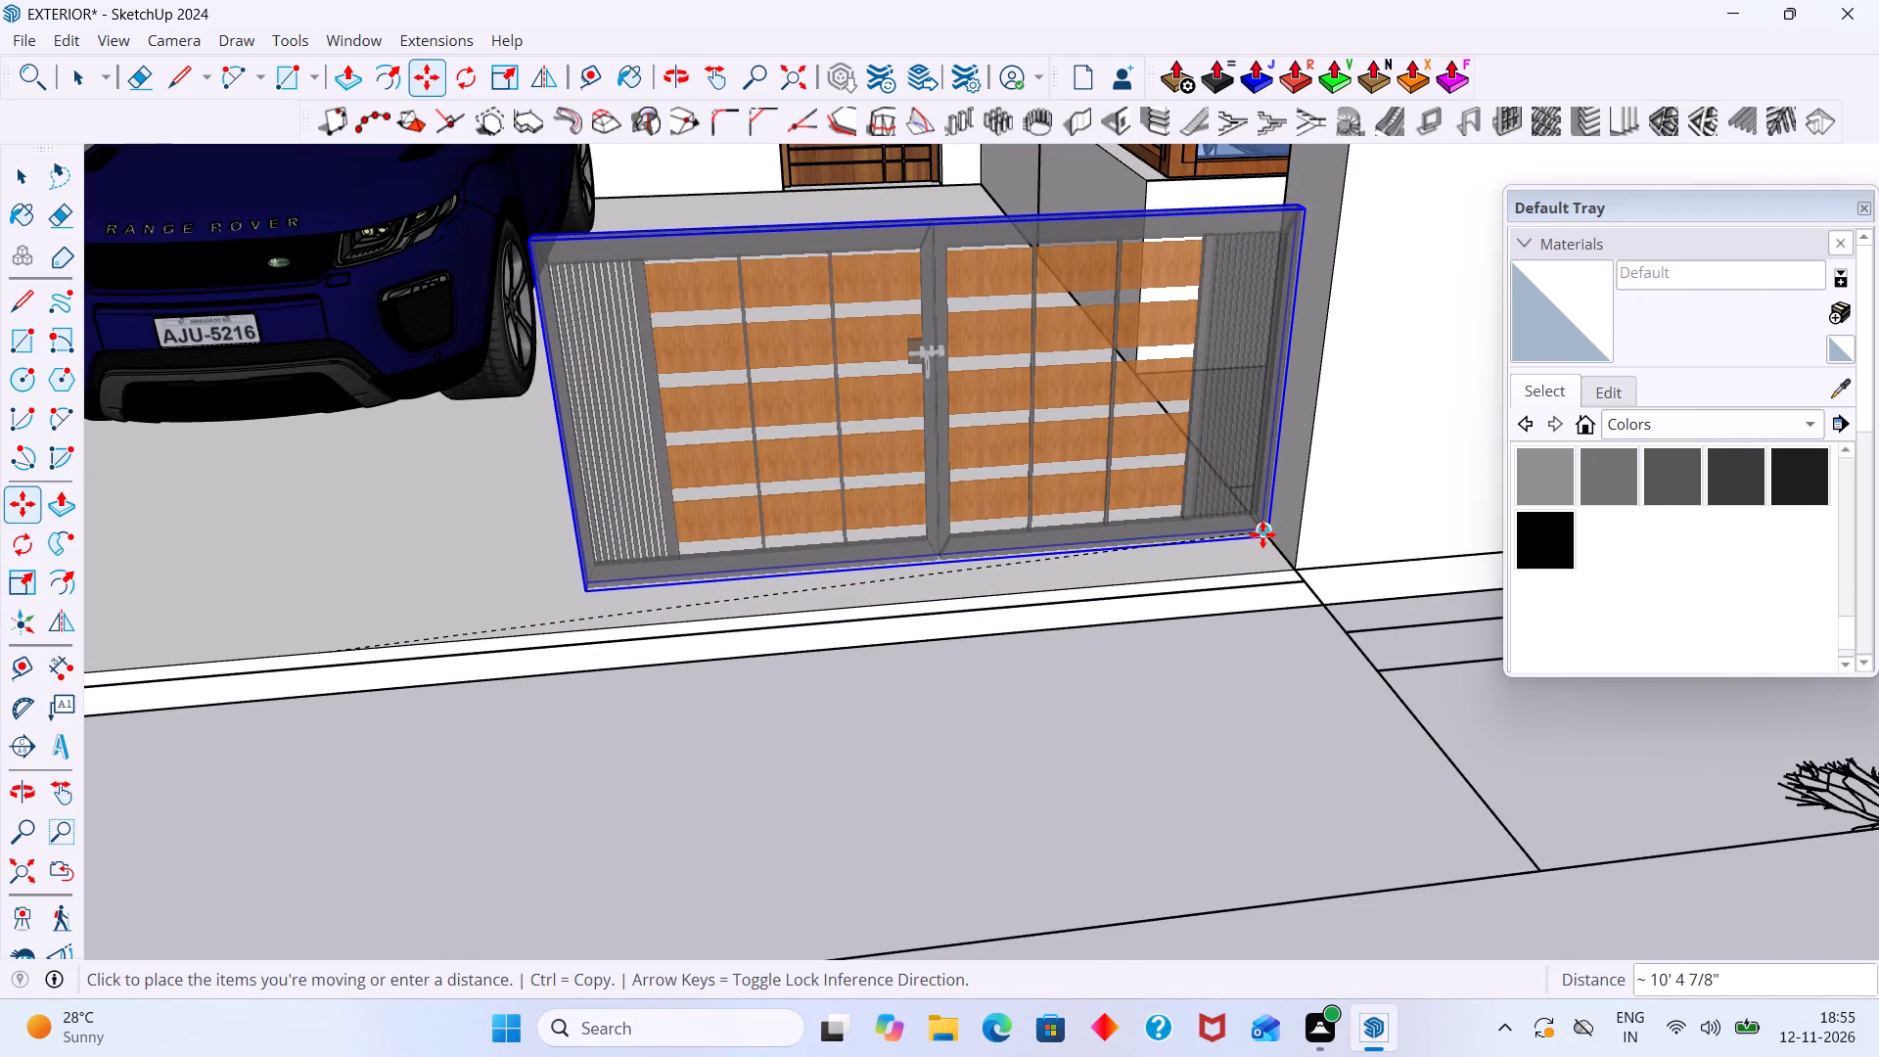
{"action": "left_click", "coordinate": [1266, 534]}
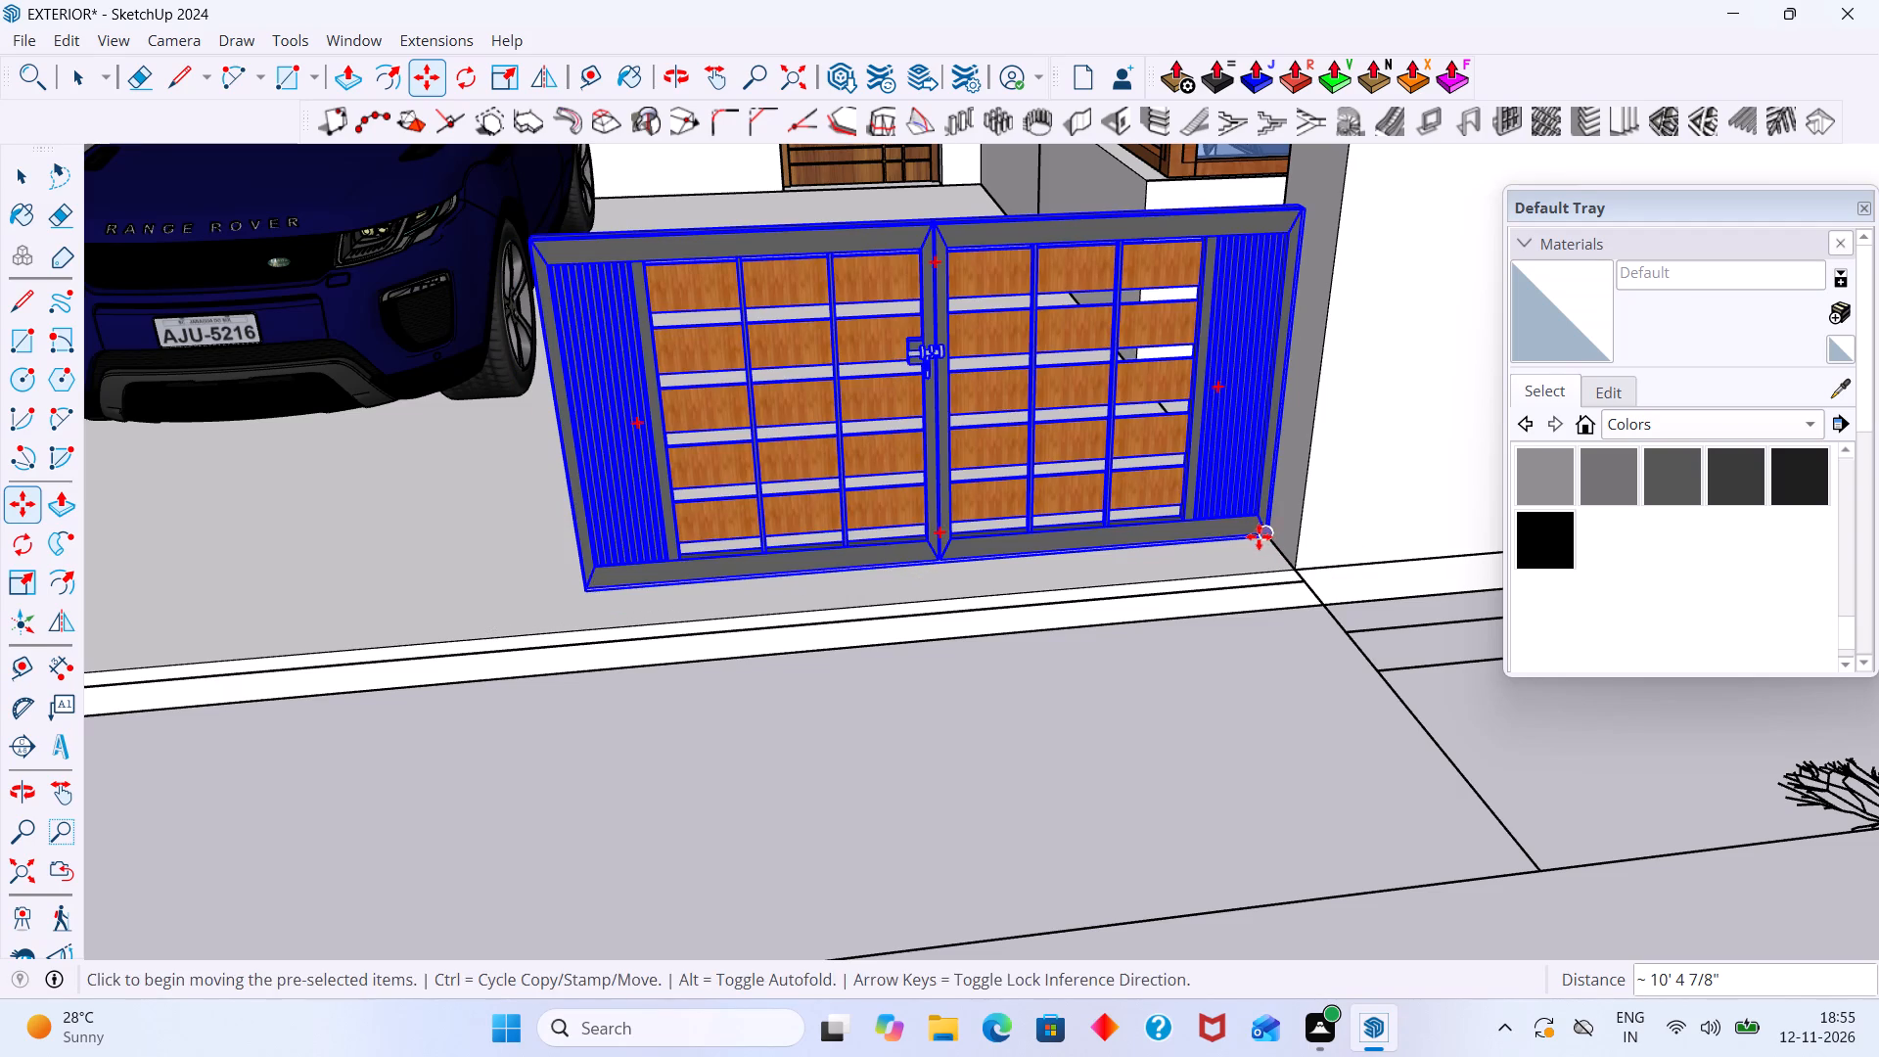
{"action": "key", "text": "space"}
{"action": "left_click", "coordinate": [1218, 695]}
Scale the gate from its free lower corner to about 2.31 in length and 1.00 in height, spanning the opening to the side wall.
{"action": "scroll", "coordinate": [1069, 664], "scroll_direction": "down", "scroll_amount": 6}
{"action": "middle_click_drag", "start_coordinate": [1066, 692], "coordinate": [1256, 629]}
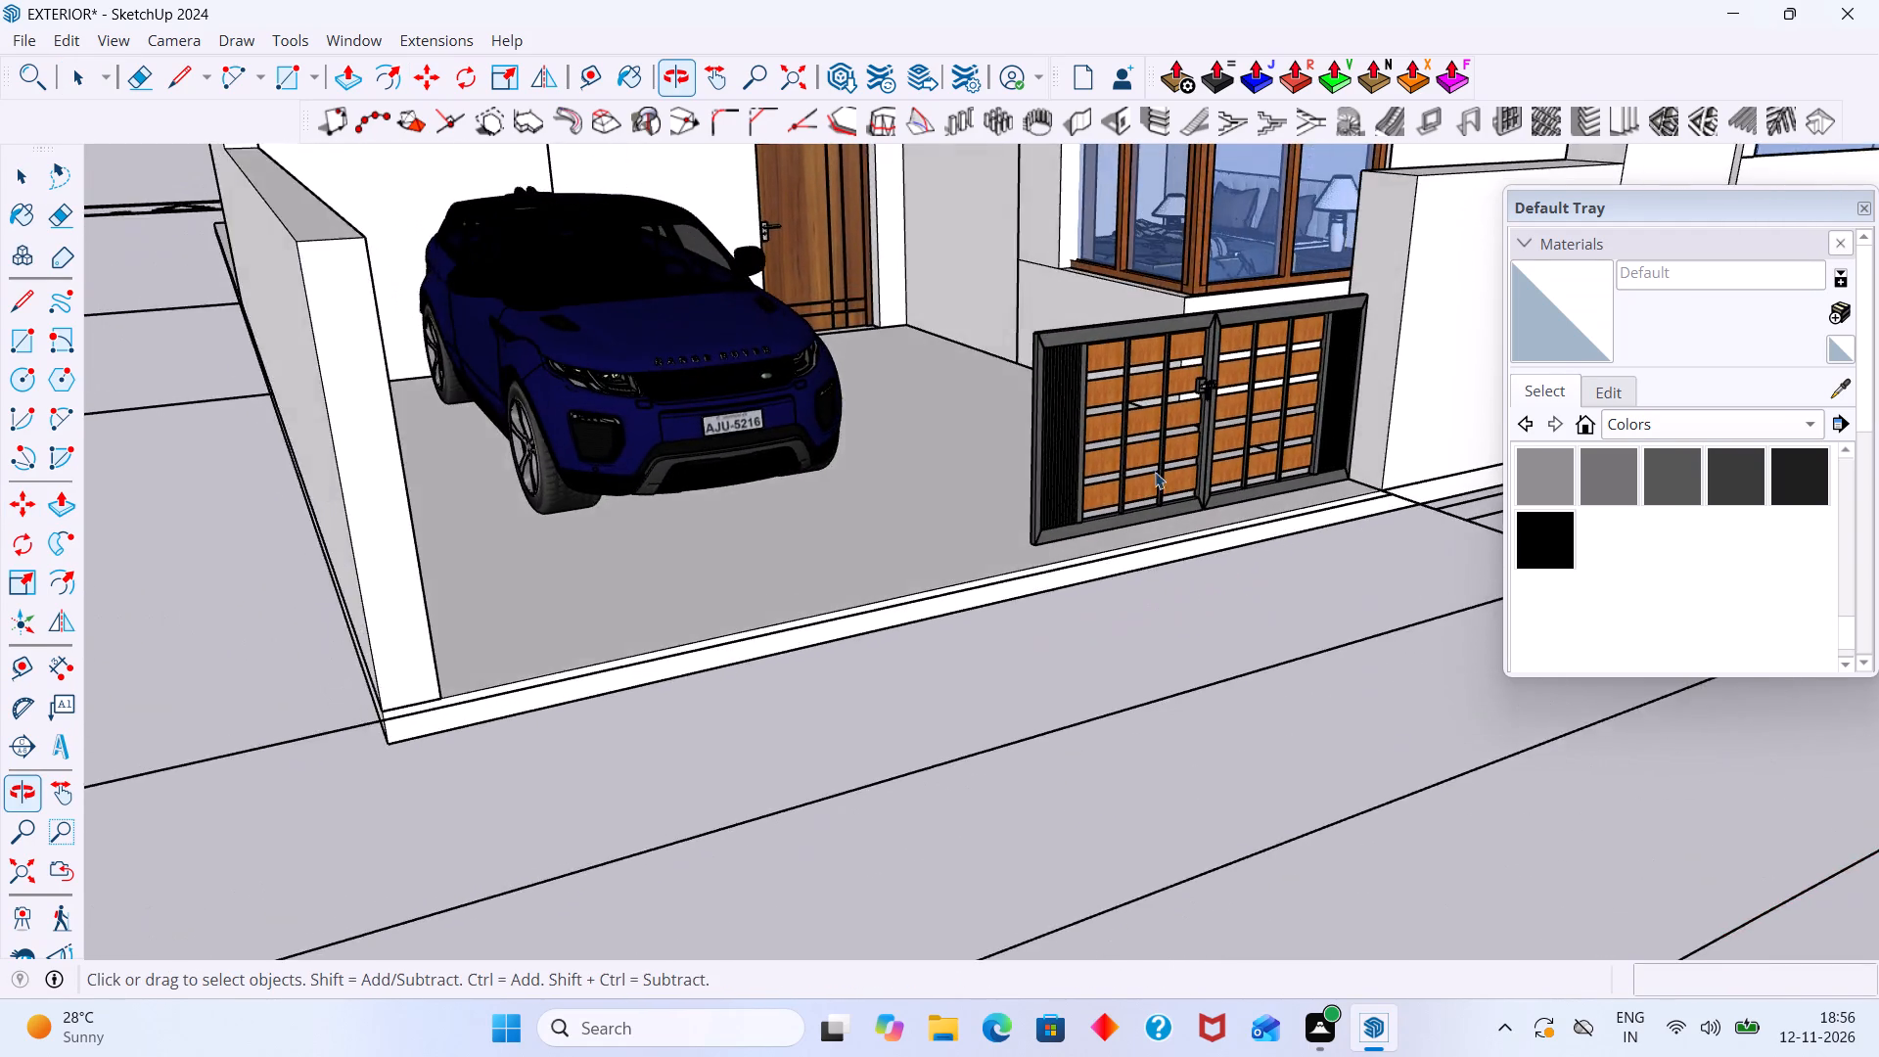
{"action": "scroll", "coordinate": [1149, 462], "scroll_direction": "up", "scroll_amount": 4}
{"action": "left_click", "coordinate": [1035, 469]}
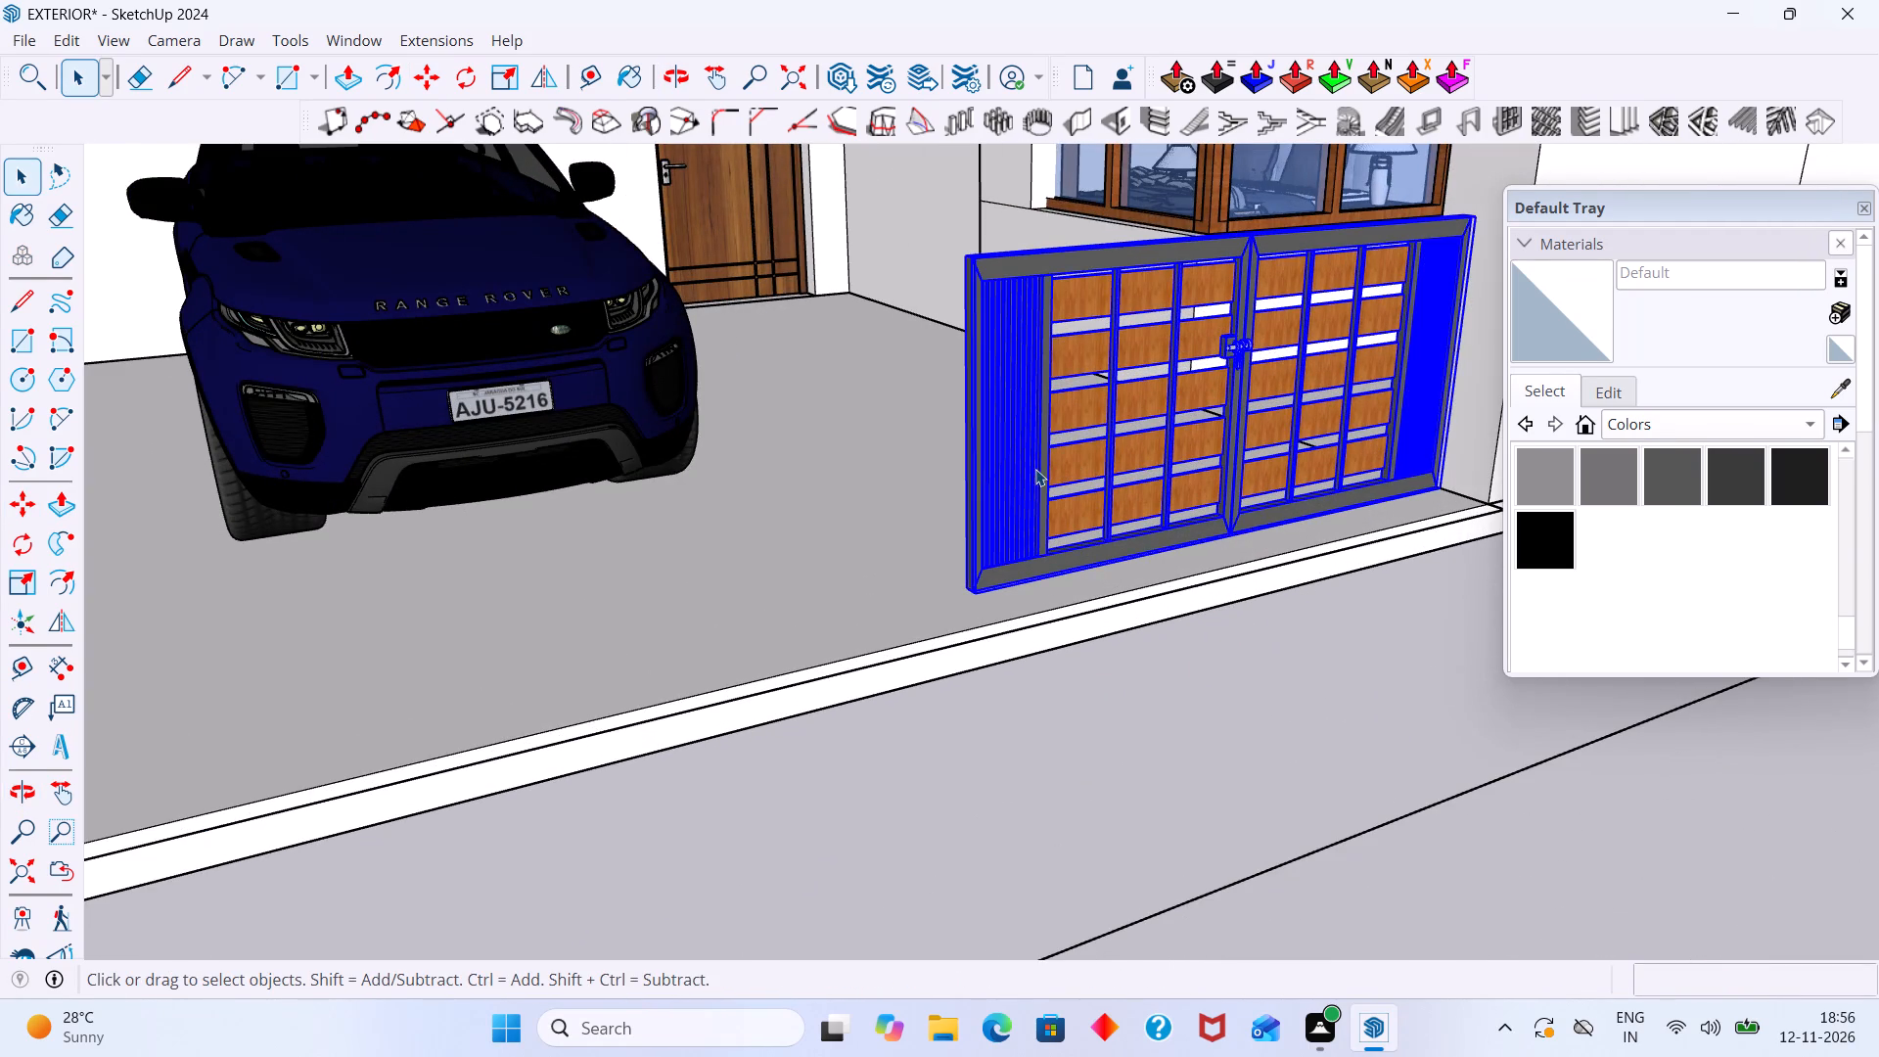
{"action": "key", "text": "s"}
{"action": "scroll", "coordinate": [986, 579], "scroll_direction": "up", "scroll_amount": 7}
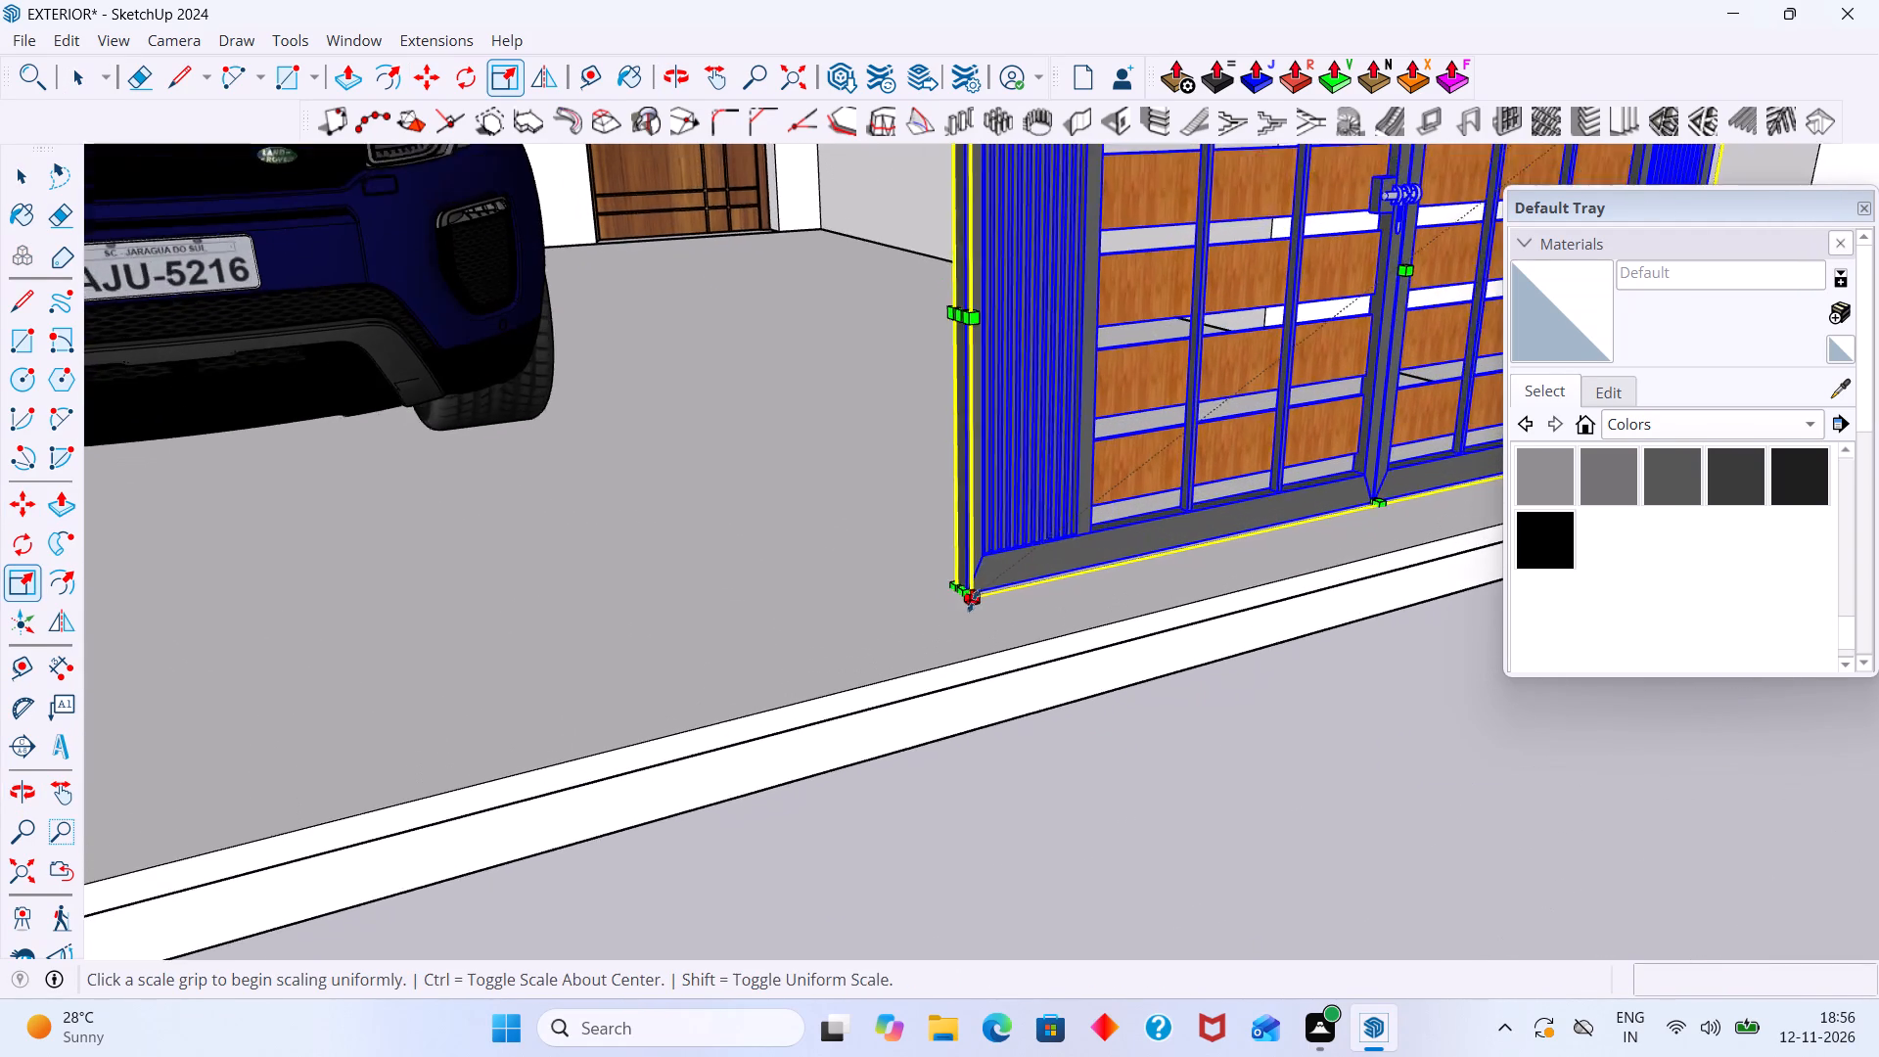
{"action": "left_click", "coordinate": [958, 587]}
{"action": "scroll", "coordinate": [551, 686], "scroll_direction": "down", "scroll_amount": 2}
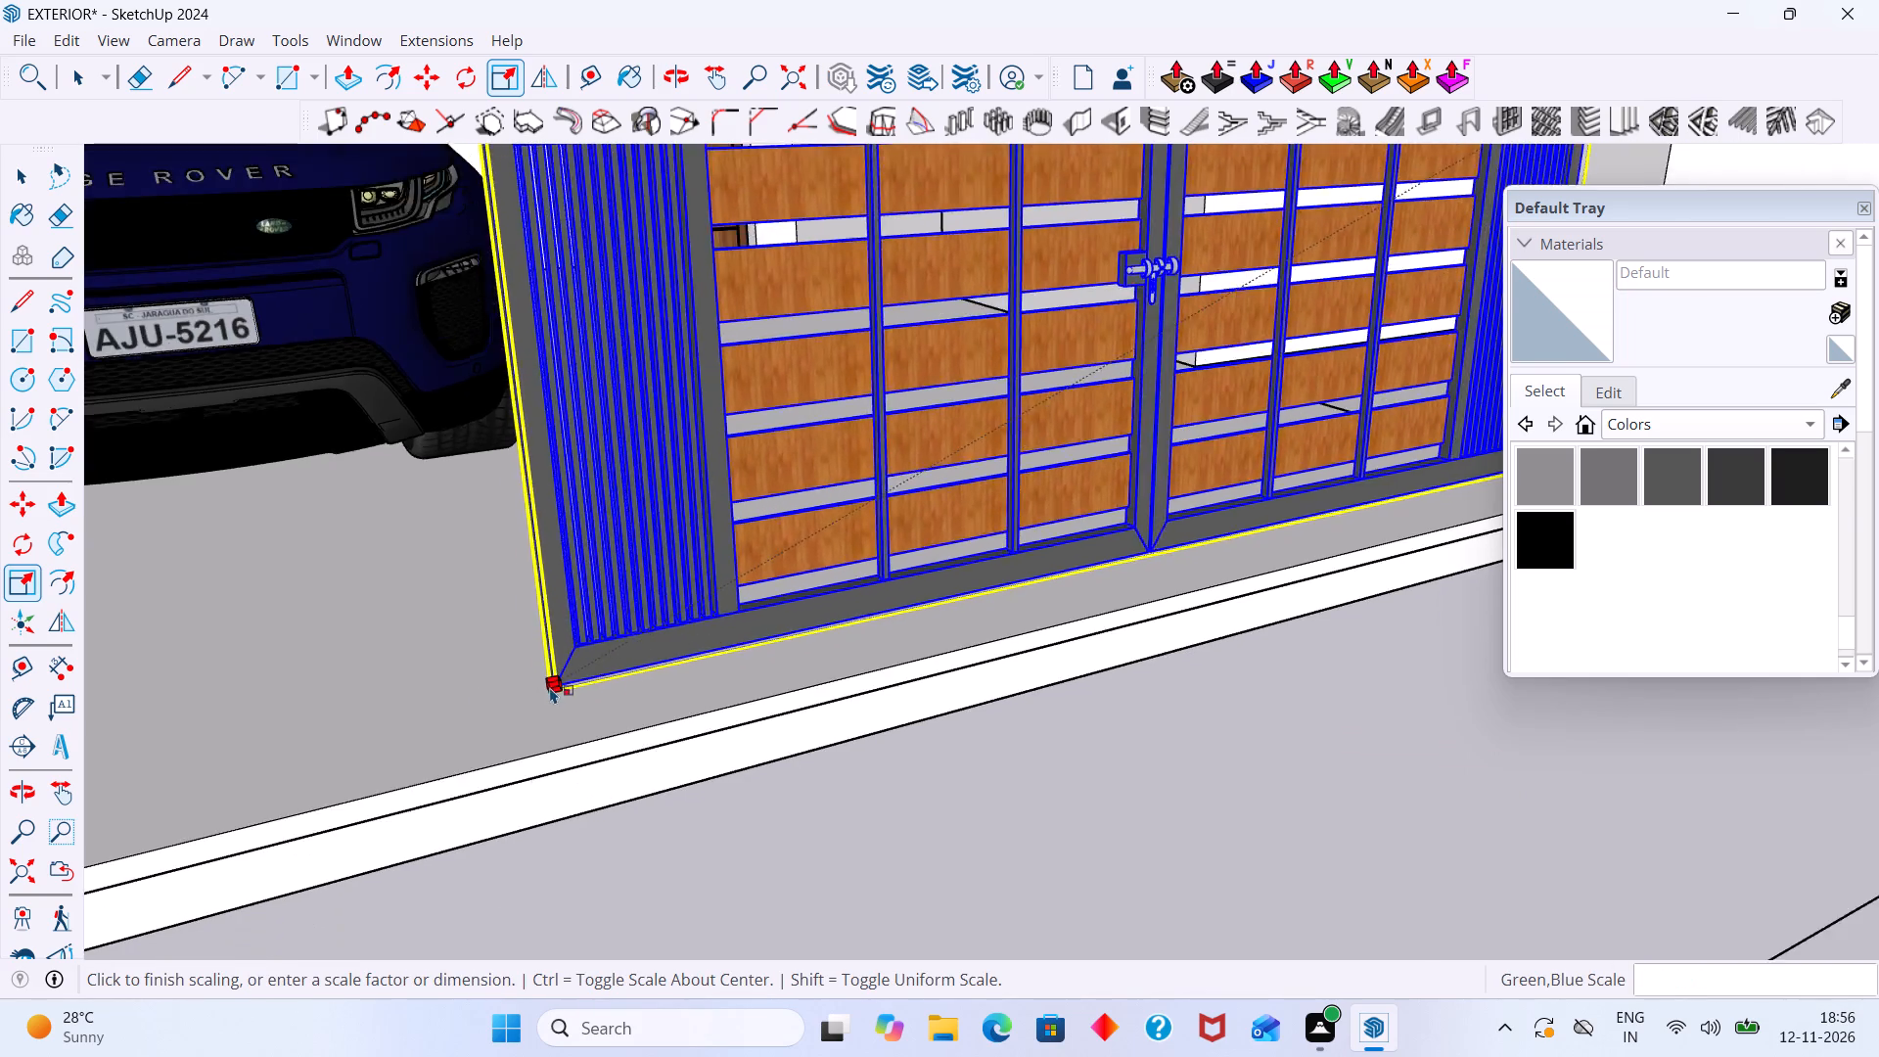
{"action": "scroll", "coordinate": [550, 687], "scroll_direction": "down", "scroll_amount": 15}
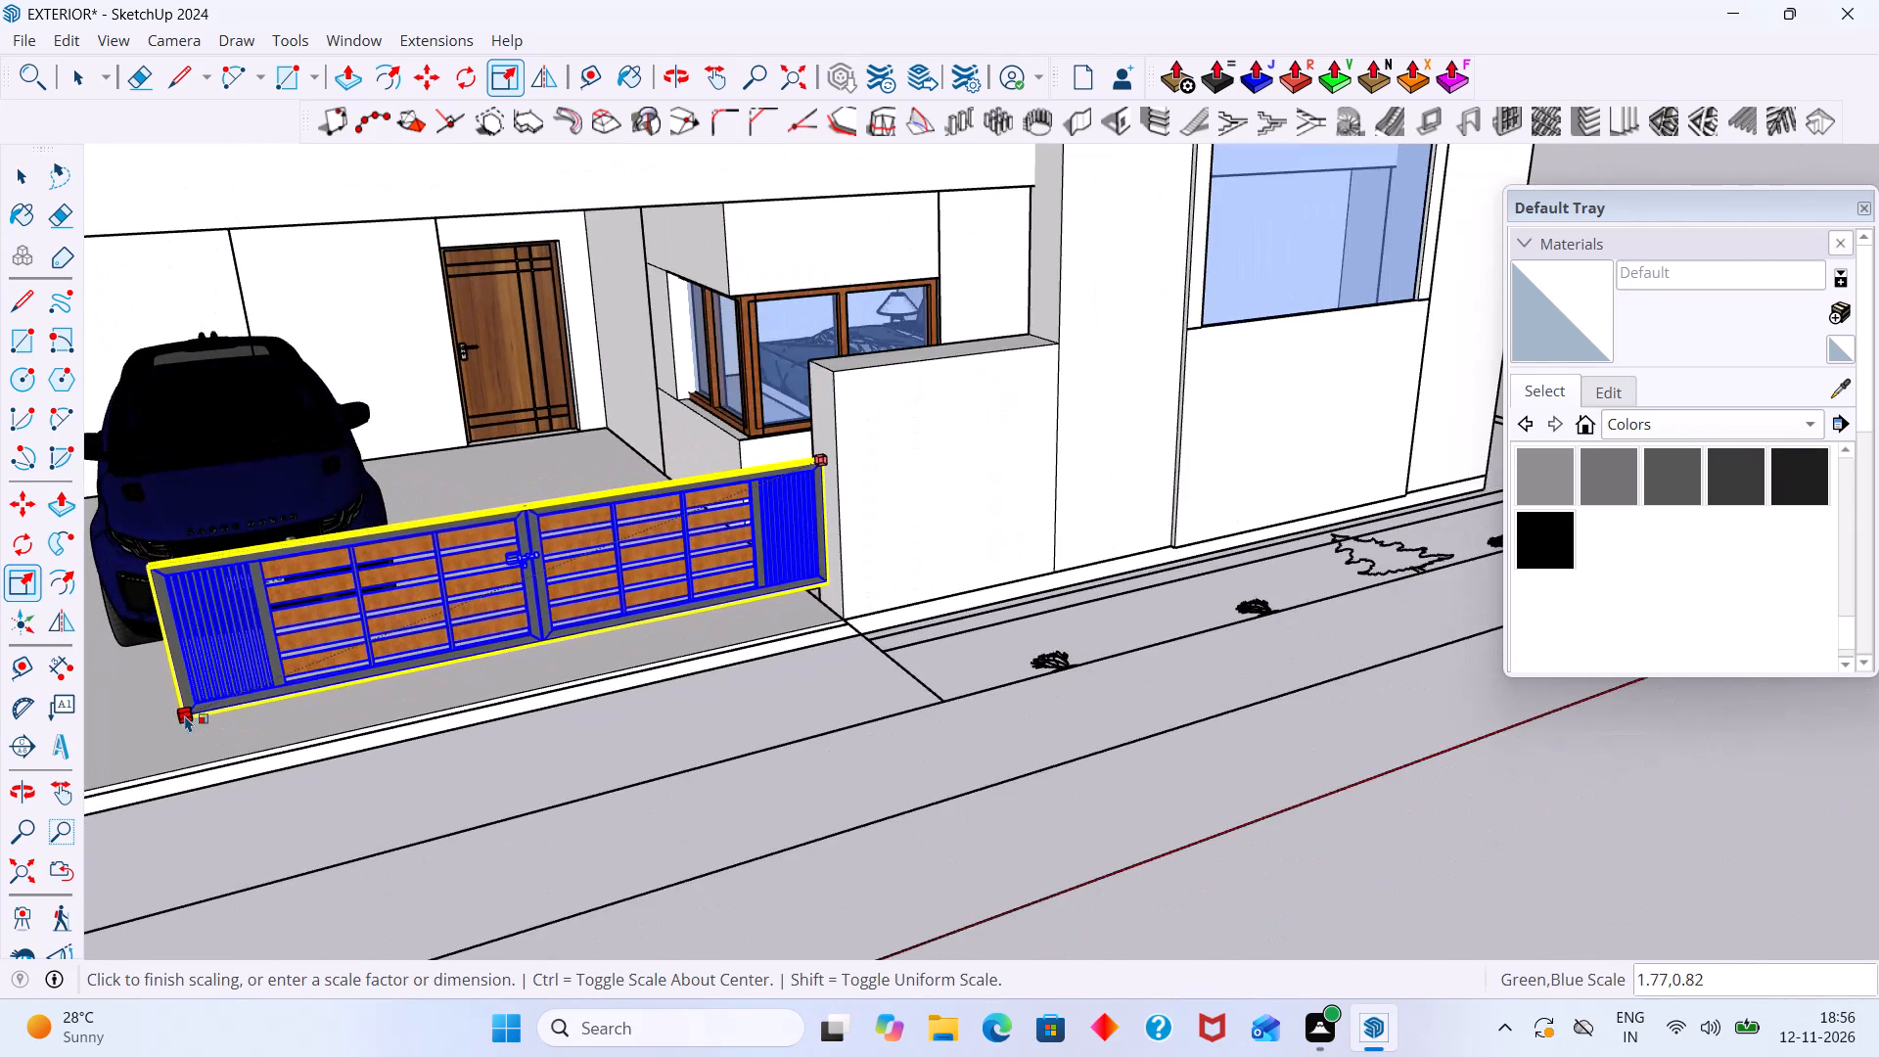
{"action": "middle_click_drag", "start_coordinate": [187, 715], "coordinate": [566, 699]}
{"action": "scroll", "coordinate": [350, 787], "scroll_direction": "up", "scroll_amount": 2}
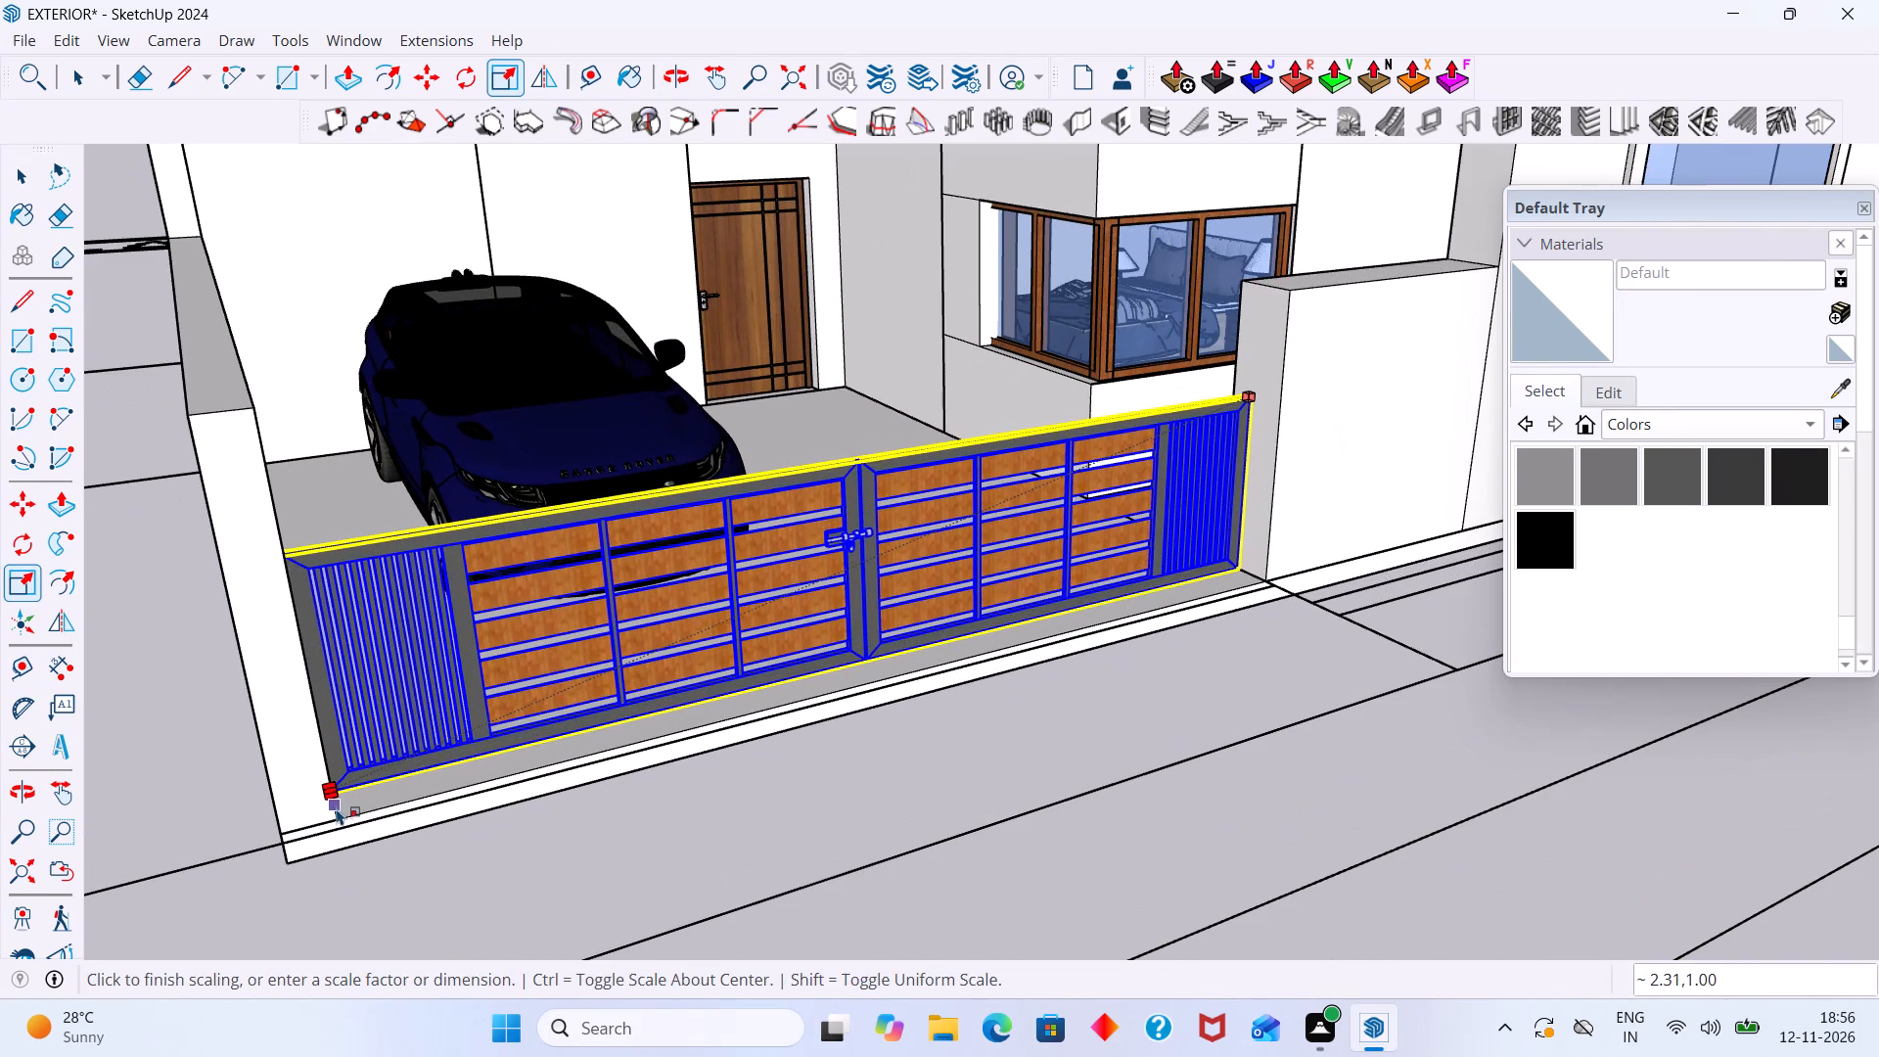
{"action": "left_click", "coordinate": [338, 814]}
{"action": "key", "text": "space"}
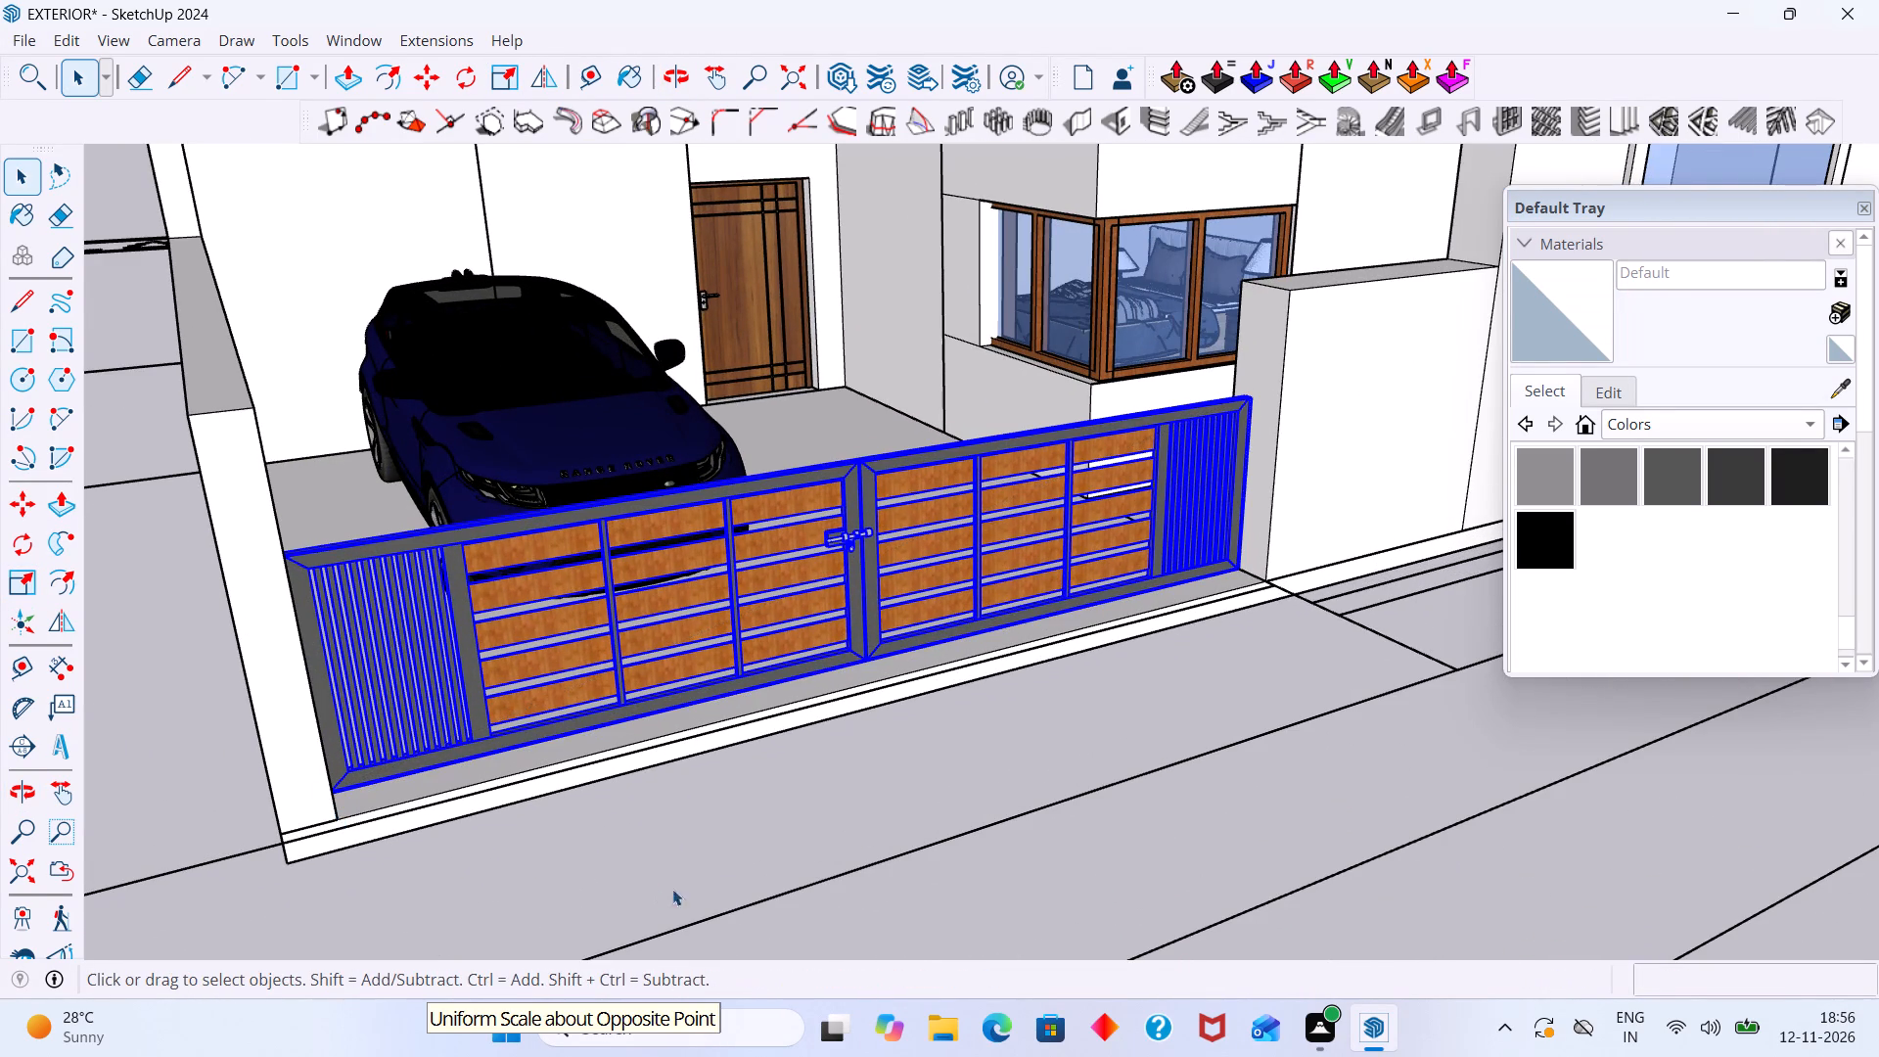
Scale the gate's height to about 1.47 from its top middle grip, keeping its base fixed.
{"action": "left_click", "coordinate": [790, 806]}
{"action": "scroll", "coordinate": [880, 645], "scroll_direction": "down", "scroll_amount": 3}
{"action": "middle_click_drag", "start_coordinate": [889, 668], "coordinate": [1250, 636]}
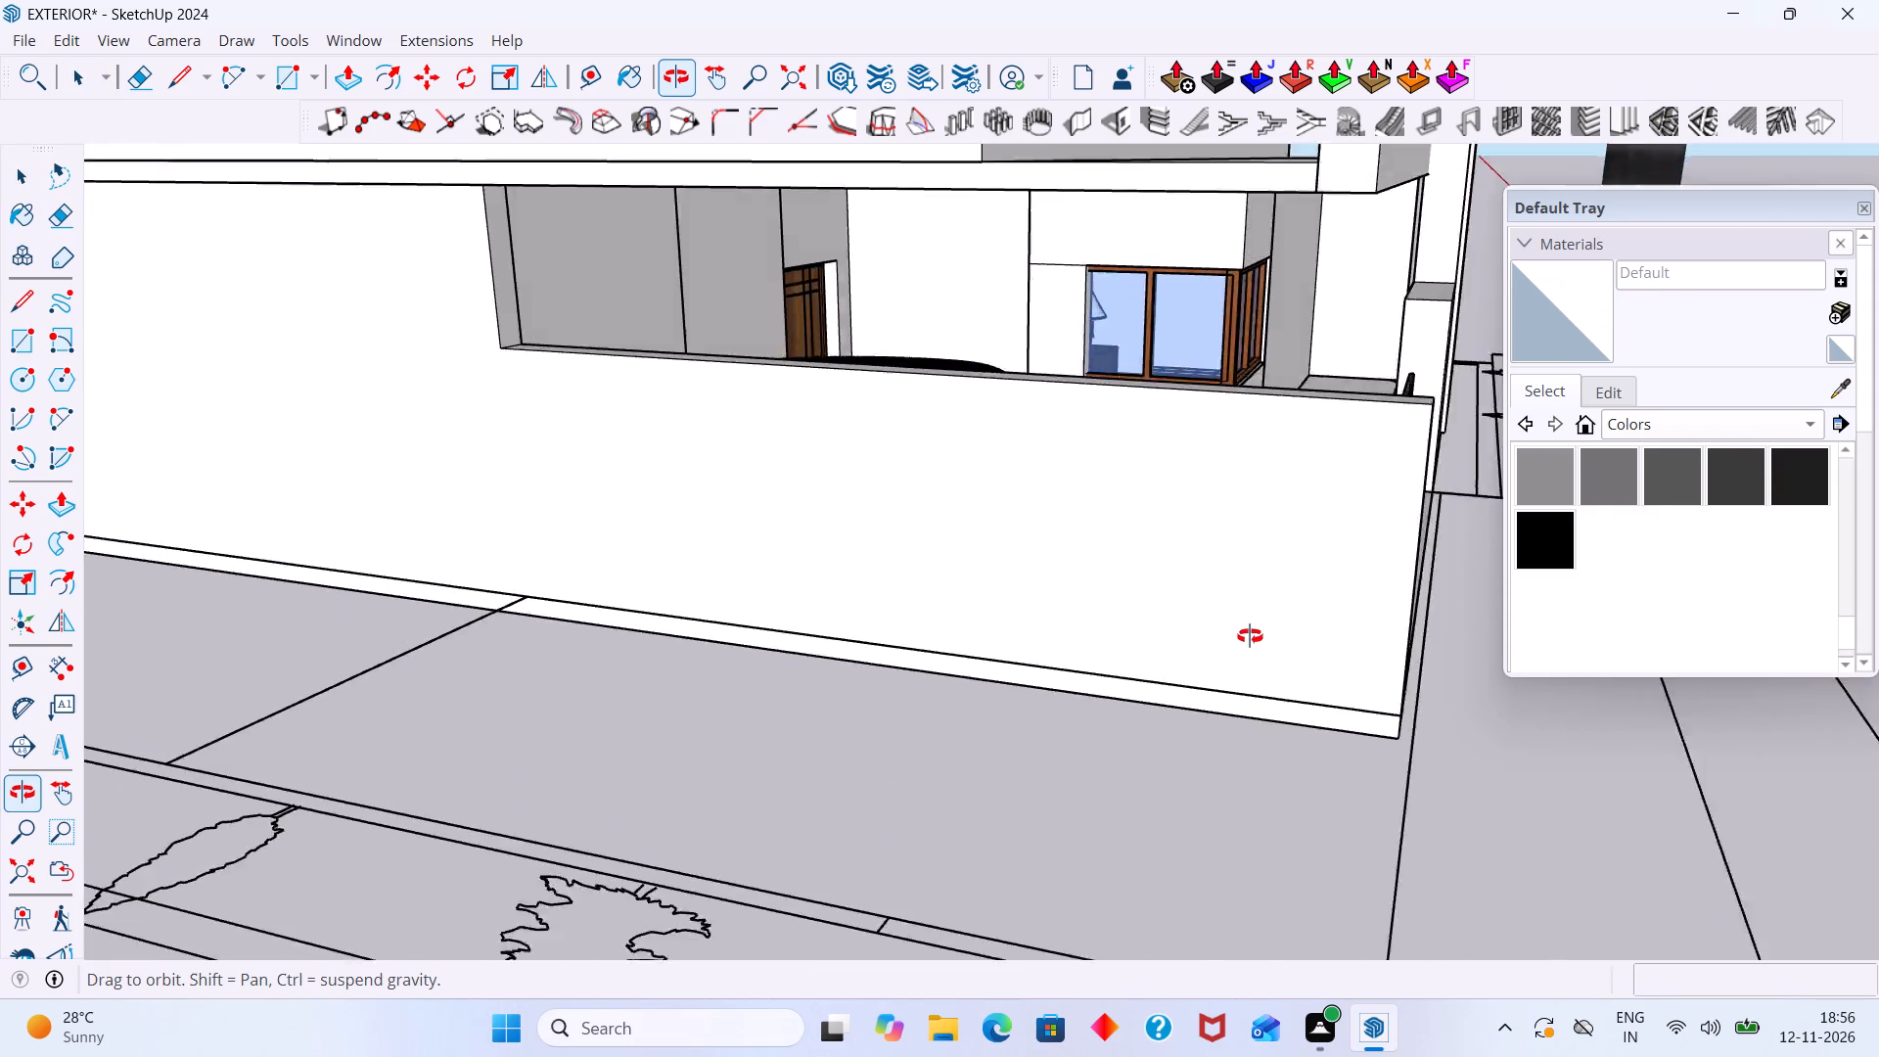
{"action": "middle_click_drag", "start_coordinate": [1250, 636], "coordinate": [835, 617]}
{"action": "middle_click_drag", "start_coordinate": [1145, 545], "coordinate": [1121, 673]}
{"action": "scroll", "coordinate": [1084, 666], "scroll_direction": "down", "scroll_amount": 2}
{"action": "scroll", "coordinate": [886, 700], "scroll_direction": "up", "scroll_amount": 3}
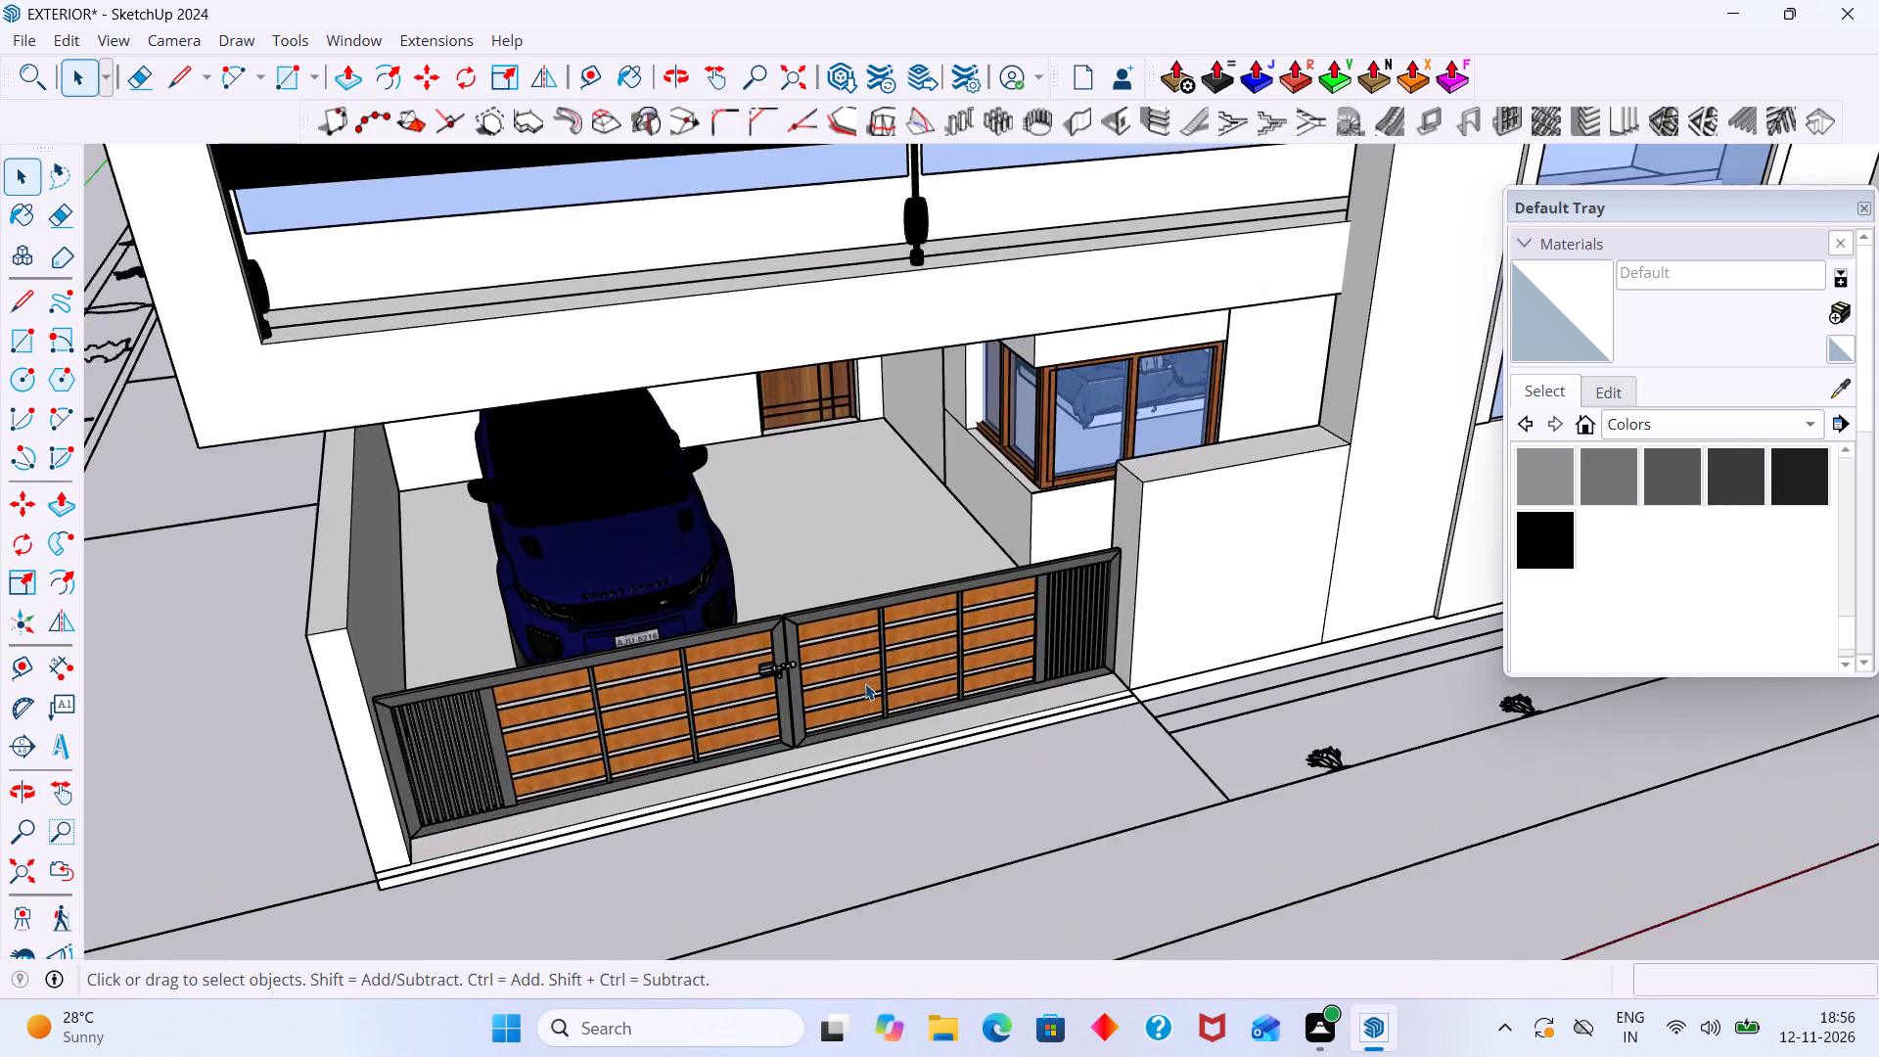
{"action": "scroll", "coordinate": [865, 683], "scroll_direction": "up", "scroll_amount": 6}
{"action": "left_click", "coordinate": [774, 629]}
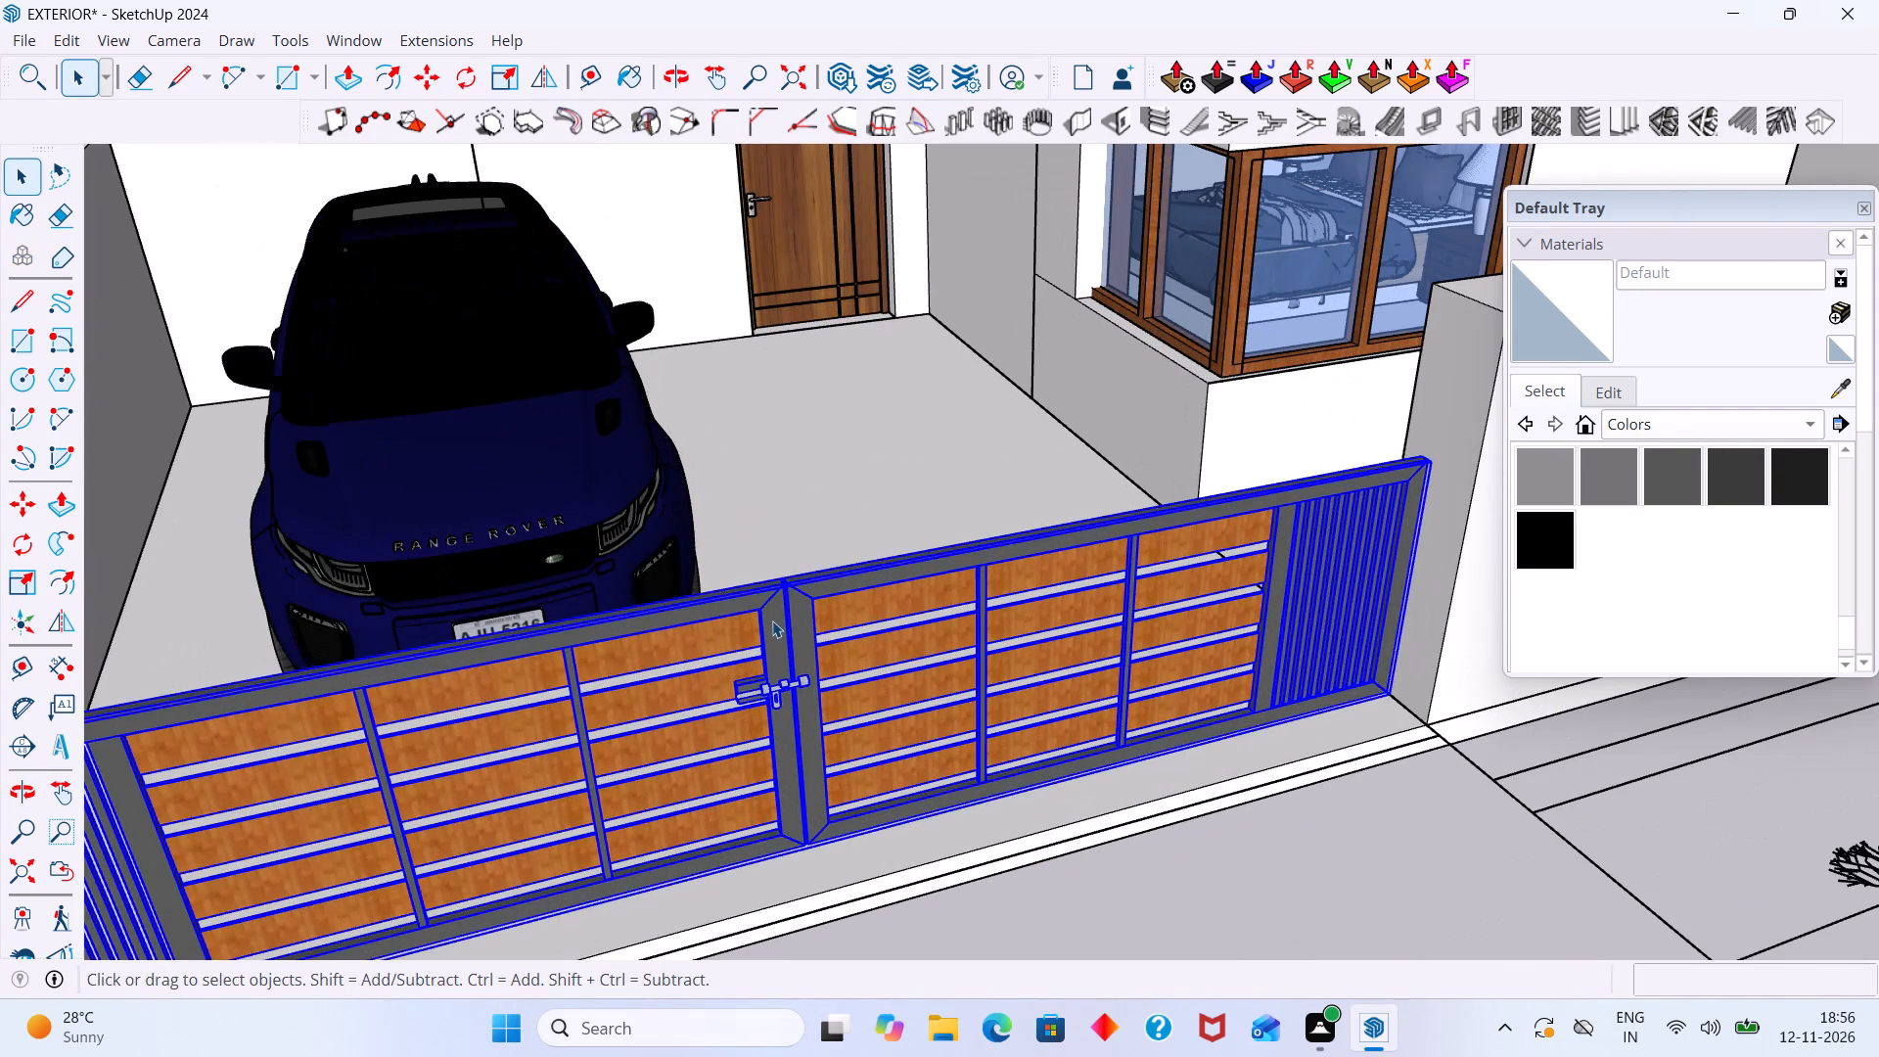
{"action": "key", "text": "s"}
{"action": "scroll", "coordinate": [783, 594], "scroll_direction": "up", "scroll_amount": 7}
{"action": "left_click", "coordinate": [791, 567]}
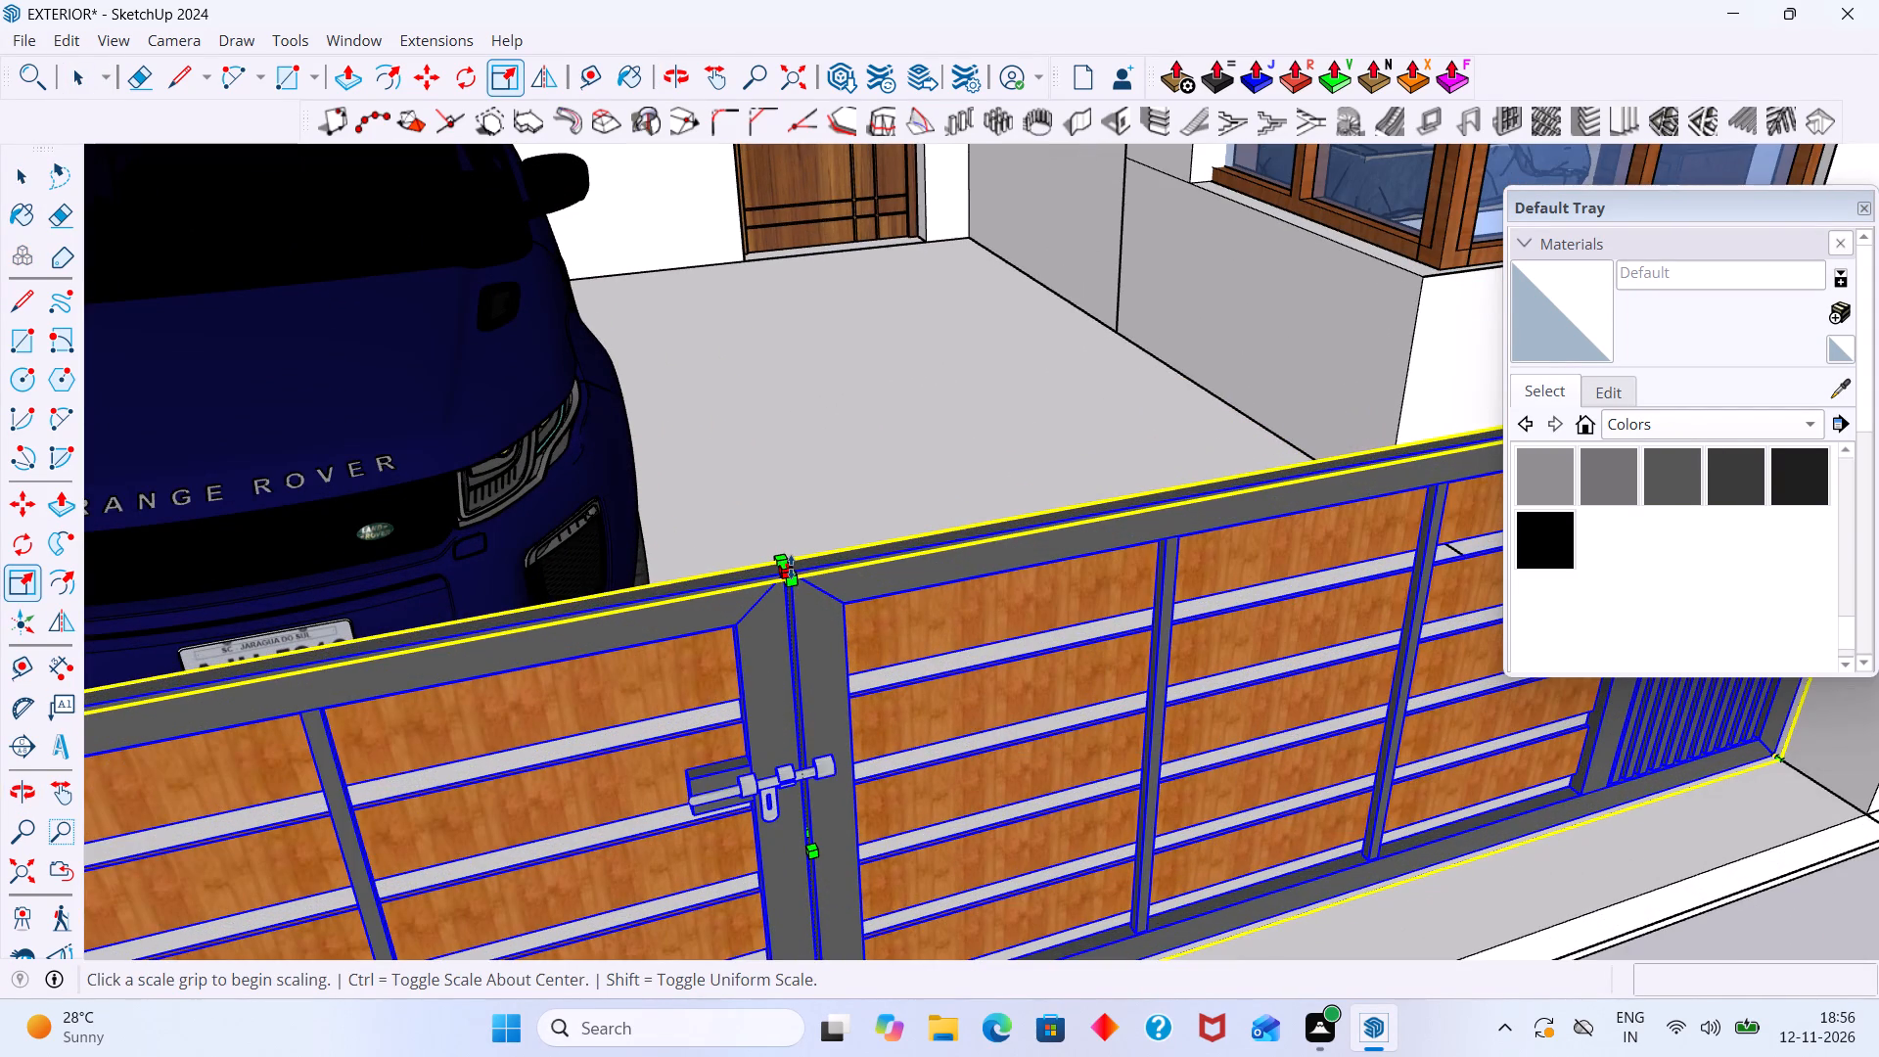
{"action": "scroll", "coordinate": [774, 490], "scroll_direction": "down", "scroll_amount": 12}
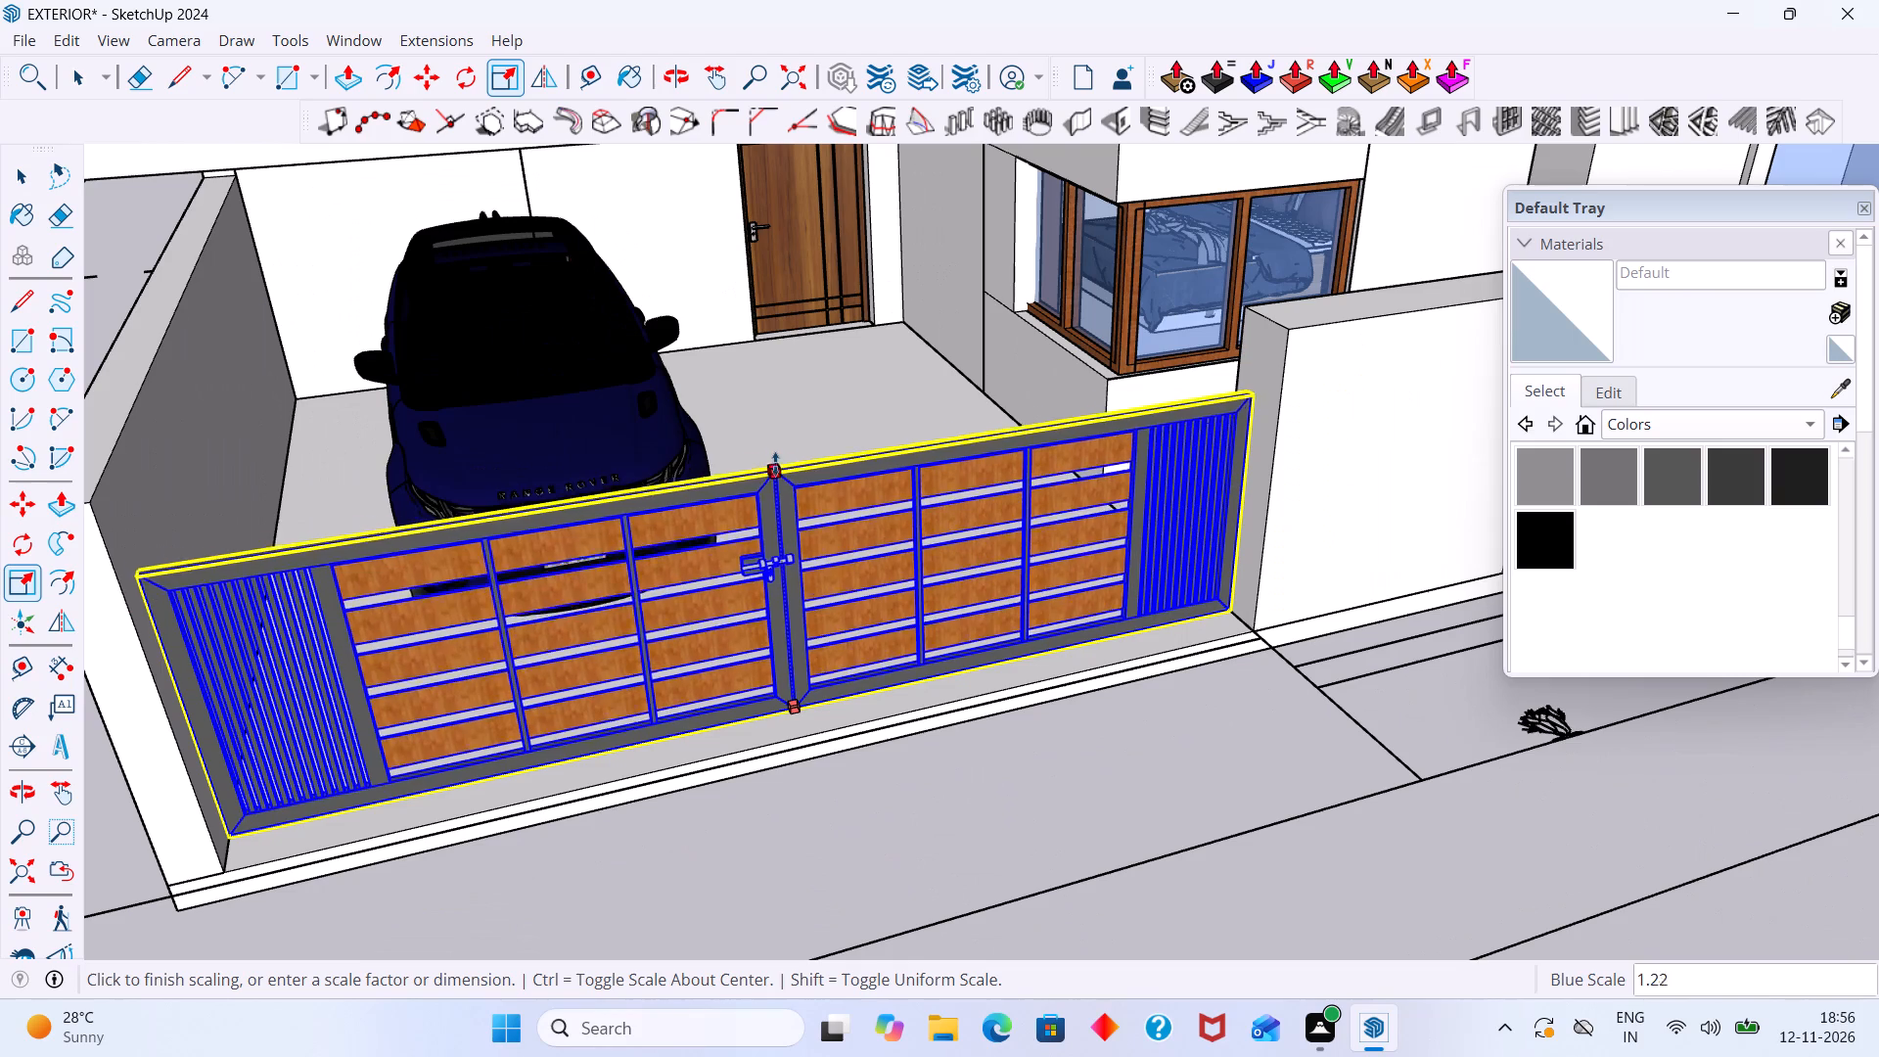
{"action": "scroll", "coordinate": [770, 419], "scroll_direction": "down", "scroll_amount": 3}
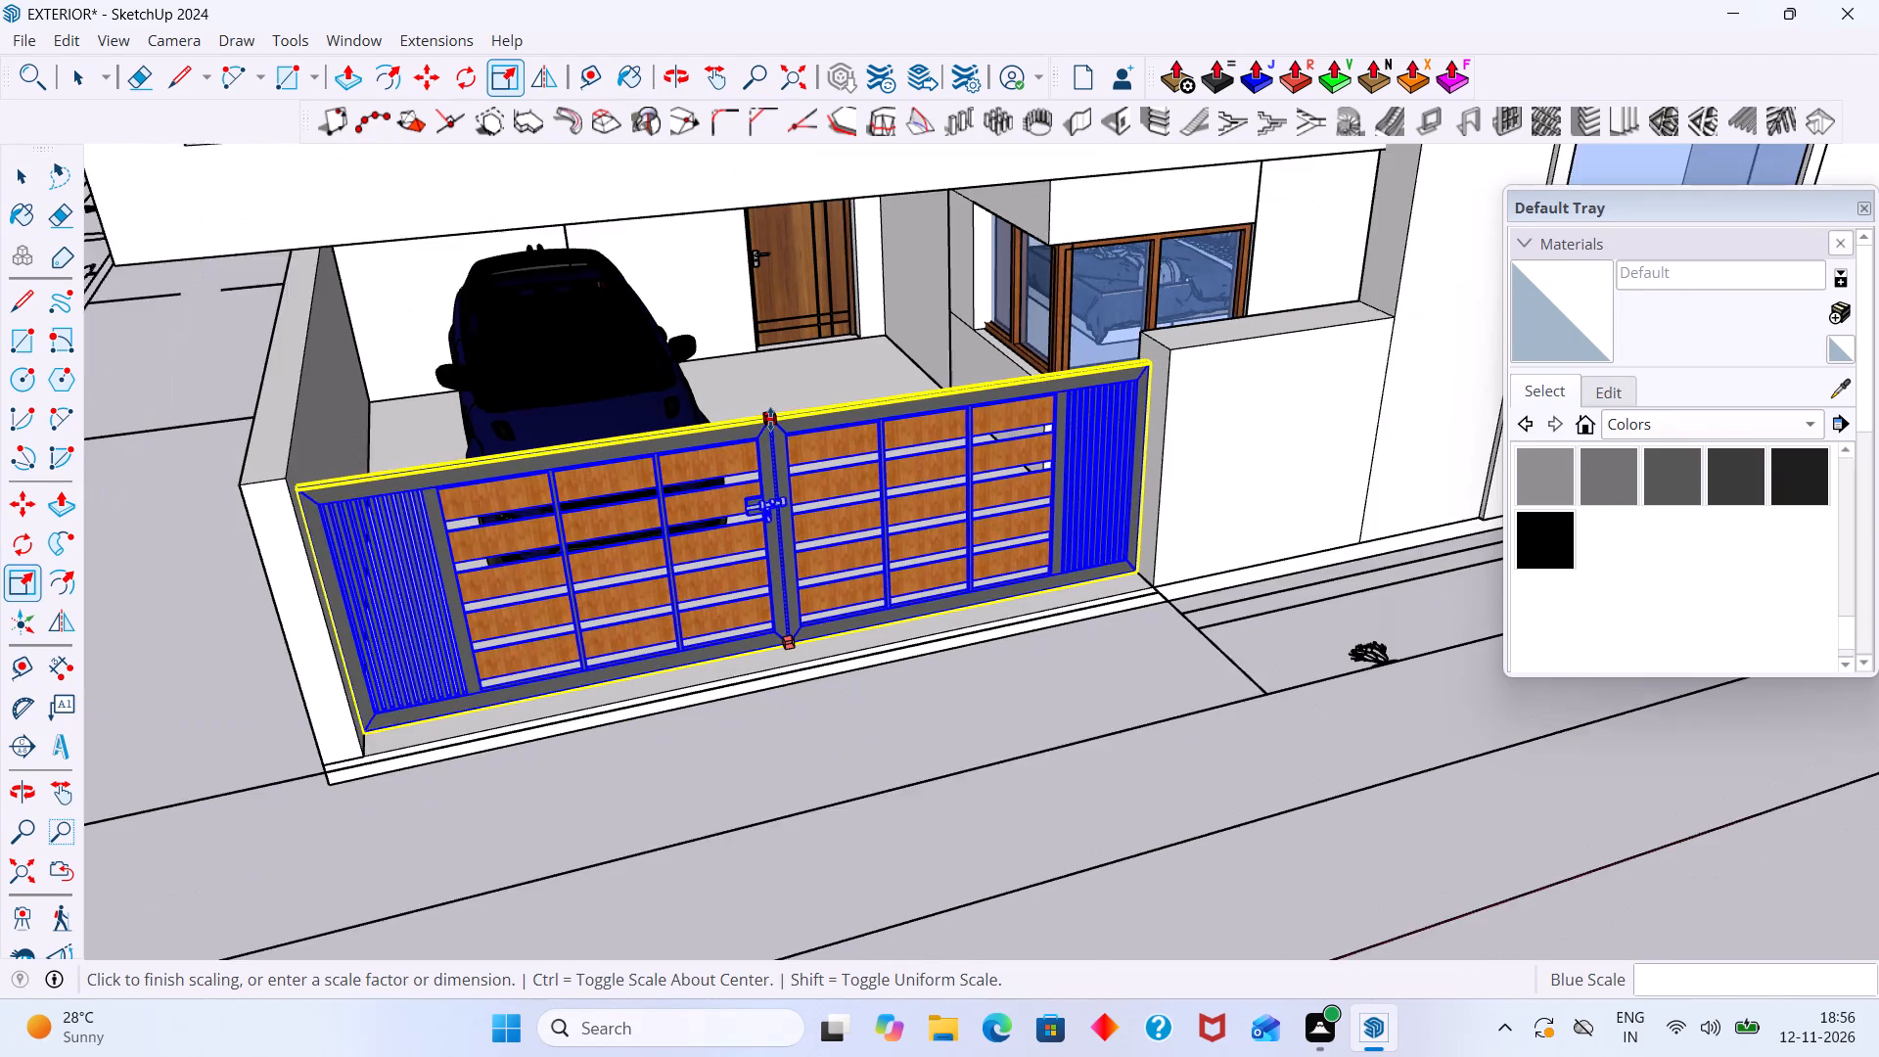
{"action": "scroll", "coordinate": [770, 419], "scroll_direction": "down", "scroll_amount": 1}
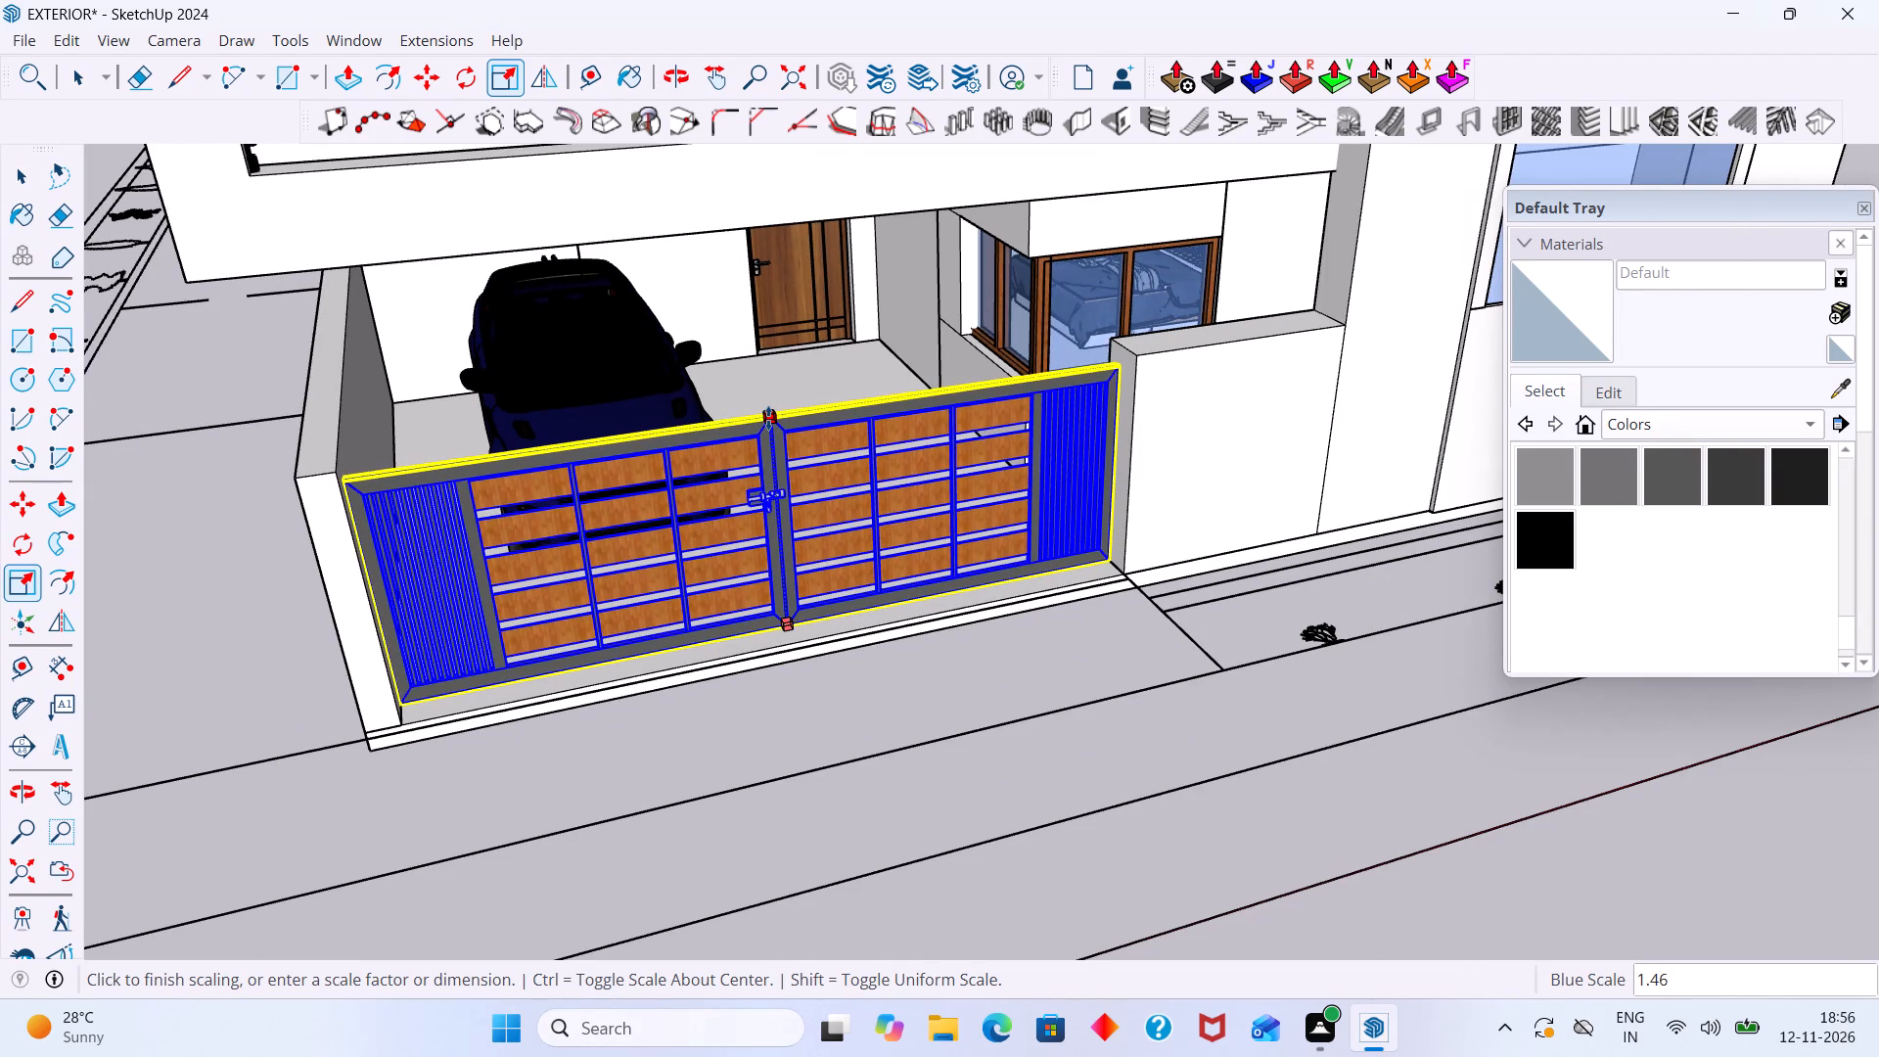
{"action": "left_click", "coordinate": [767, 416]}
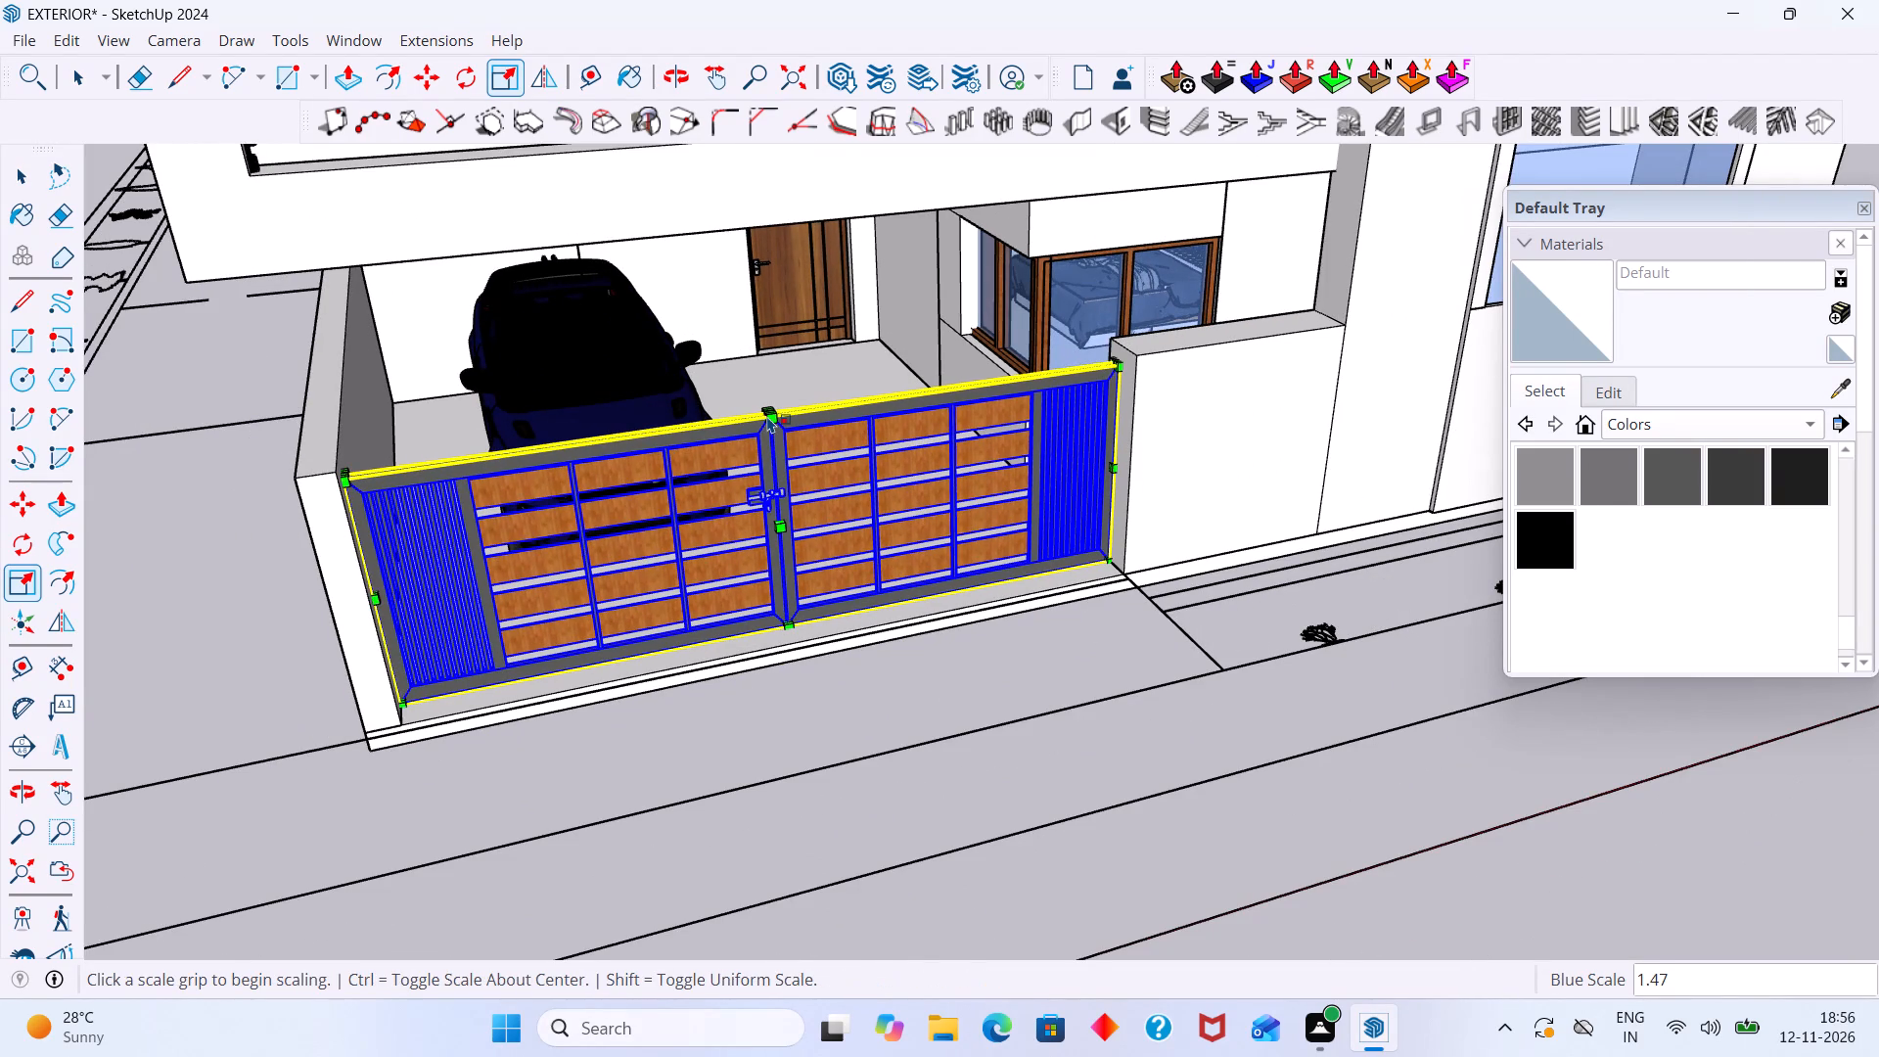
{"action": "key", "text": "space"}
{"action": "left_click", "coordinate": [902, 667]}
Examine the gate's fit, the parked car and the open gap beside the upper-floor balcony from the front and side.
{"action": "scroll", "coordinate": [888, 669], "scroll_direction": "down", "scroll_amount": 5}
{"action": "middle_click_drag", "start_coordinate": [880, 688], "coordinate": [777, 560]}
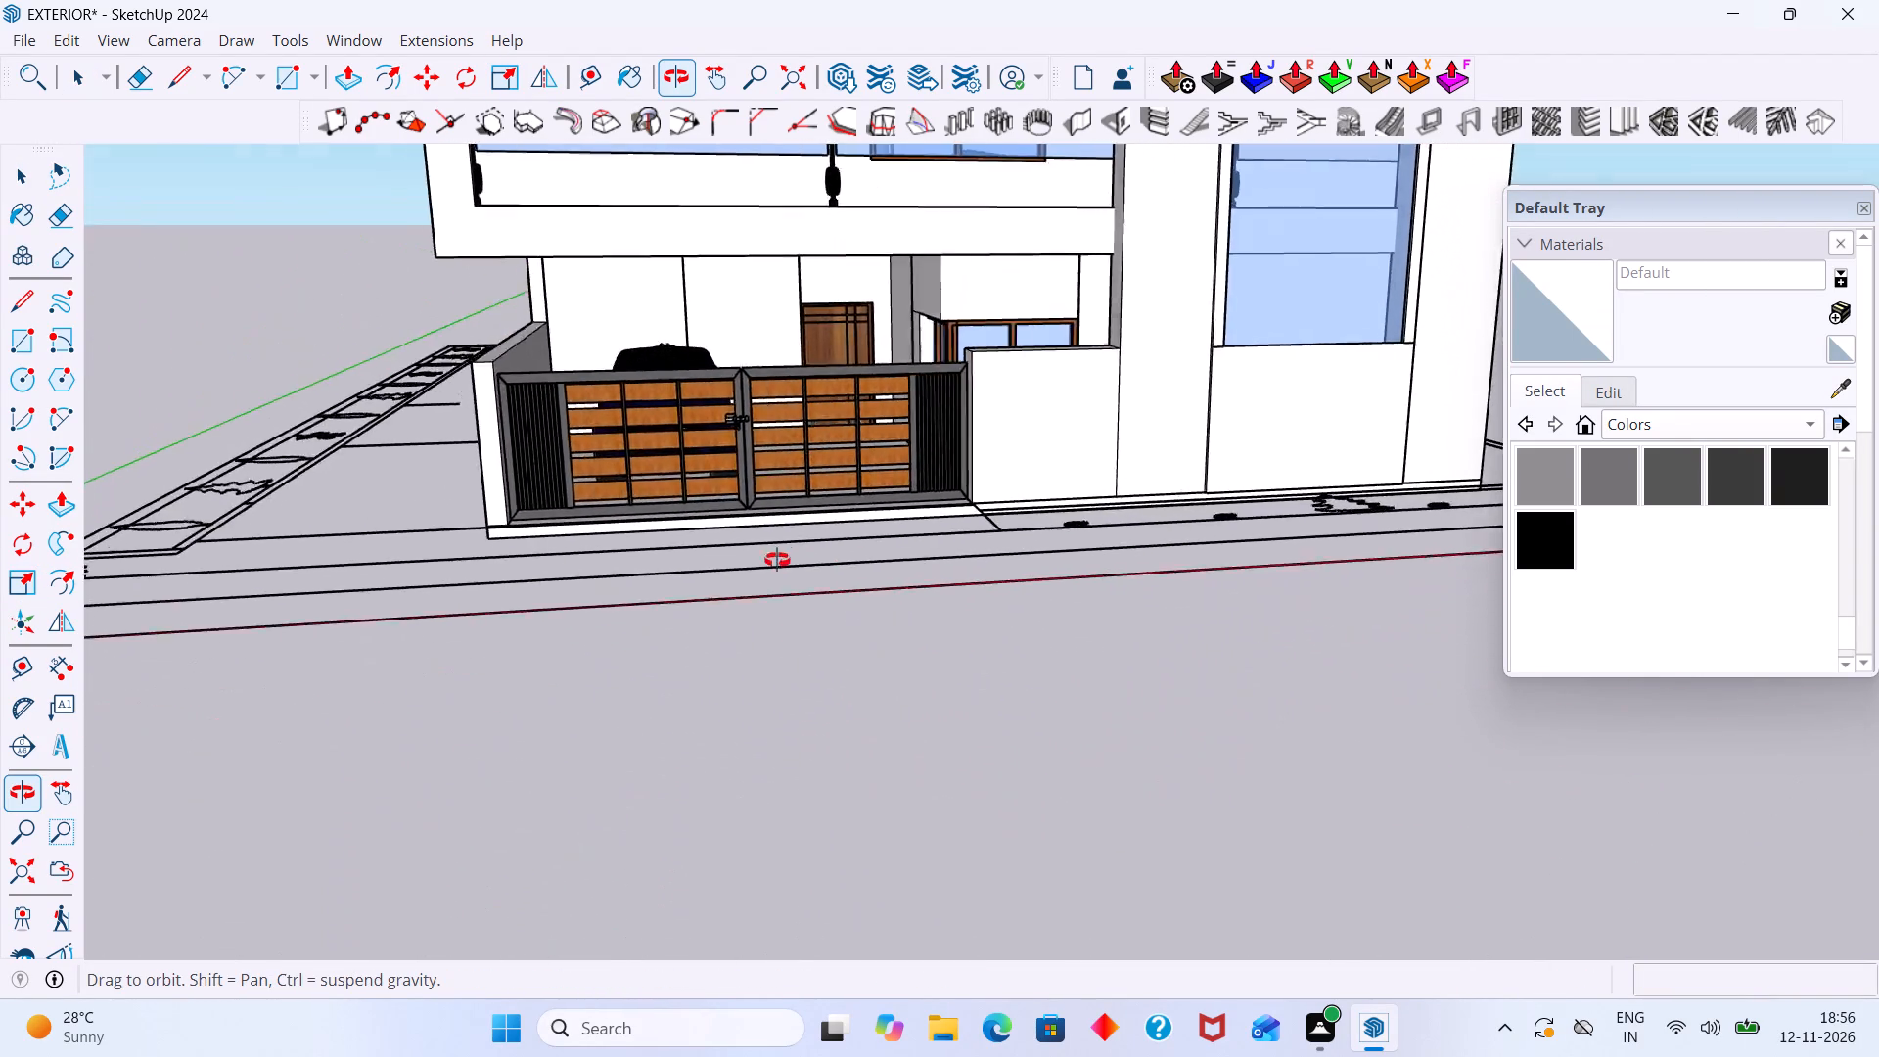
{"action": "middle_click_drag", "start_coordinate": [777, 560], "coordinate": [1193, 651]}
{"action": "scroll", "coordinate": [1053, 635], "scroll_direction": "down", "scroll_amount": 5}
{"action": "middle_click_drag", "start_coordinate": [1005, 626], "coordinate": [781, 619]}
{"action": "scroll", "coordinate": [837, 538], "scroll_direction": "up", "scroll_amount": 12}
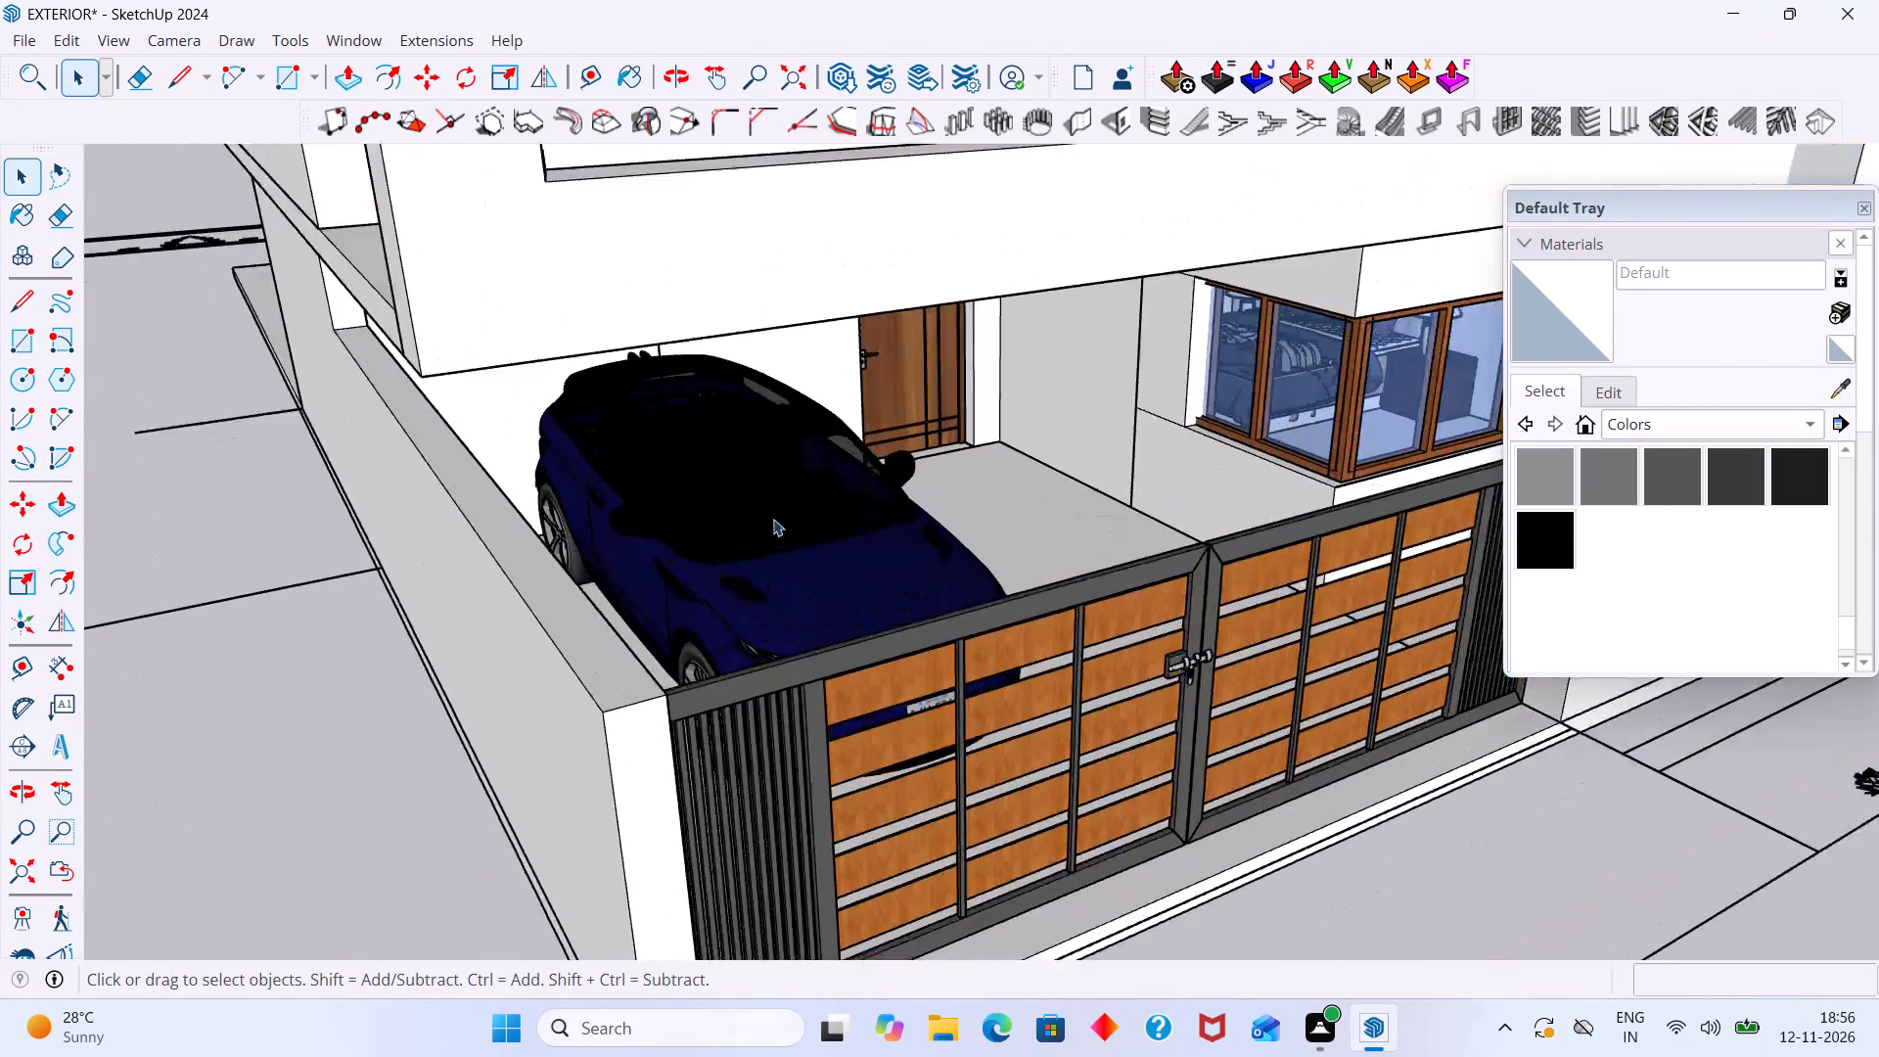
{"action": "scroll", "coordinate": [773, 519], "scroll_direction": "up", "scroll_amount": 2}
{"action": "middle_click_drag", "start_coordinate": [778, 593], "coordinate": [791, 620]}
{"action": "scroll", "coordinate": [848, 642], "scroll_direction": "up", "scroll_amount": 3}
{"action": "left_click", "coordinate": [856, 664]}
{"action": "middle_click_drag", "start_coordinate": [875, 665], "coordinate": [934, 657]}
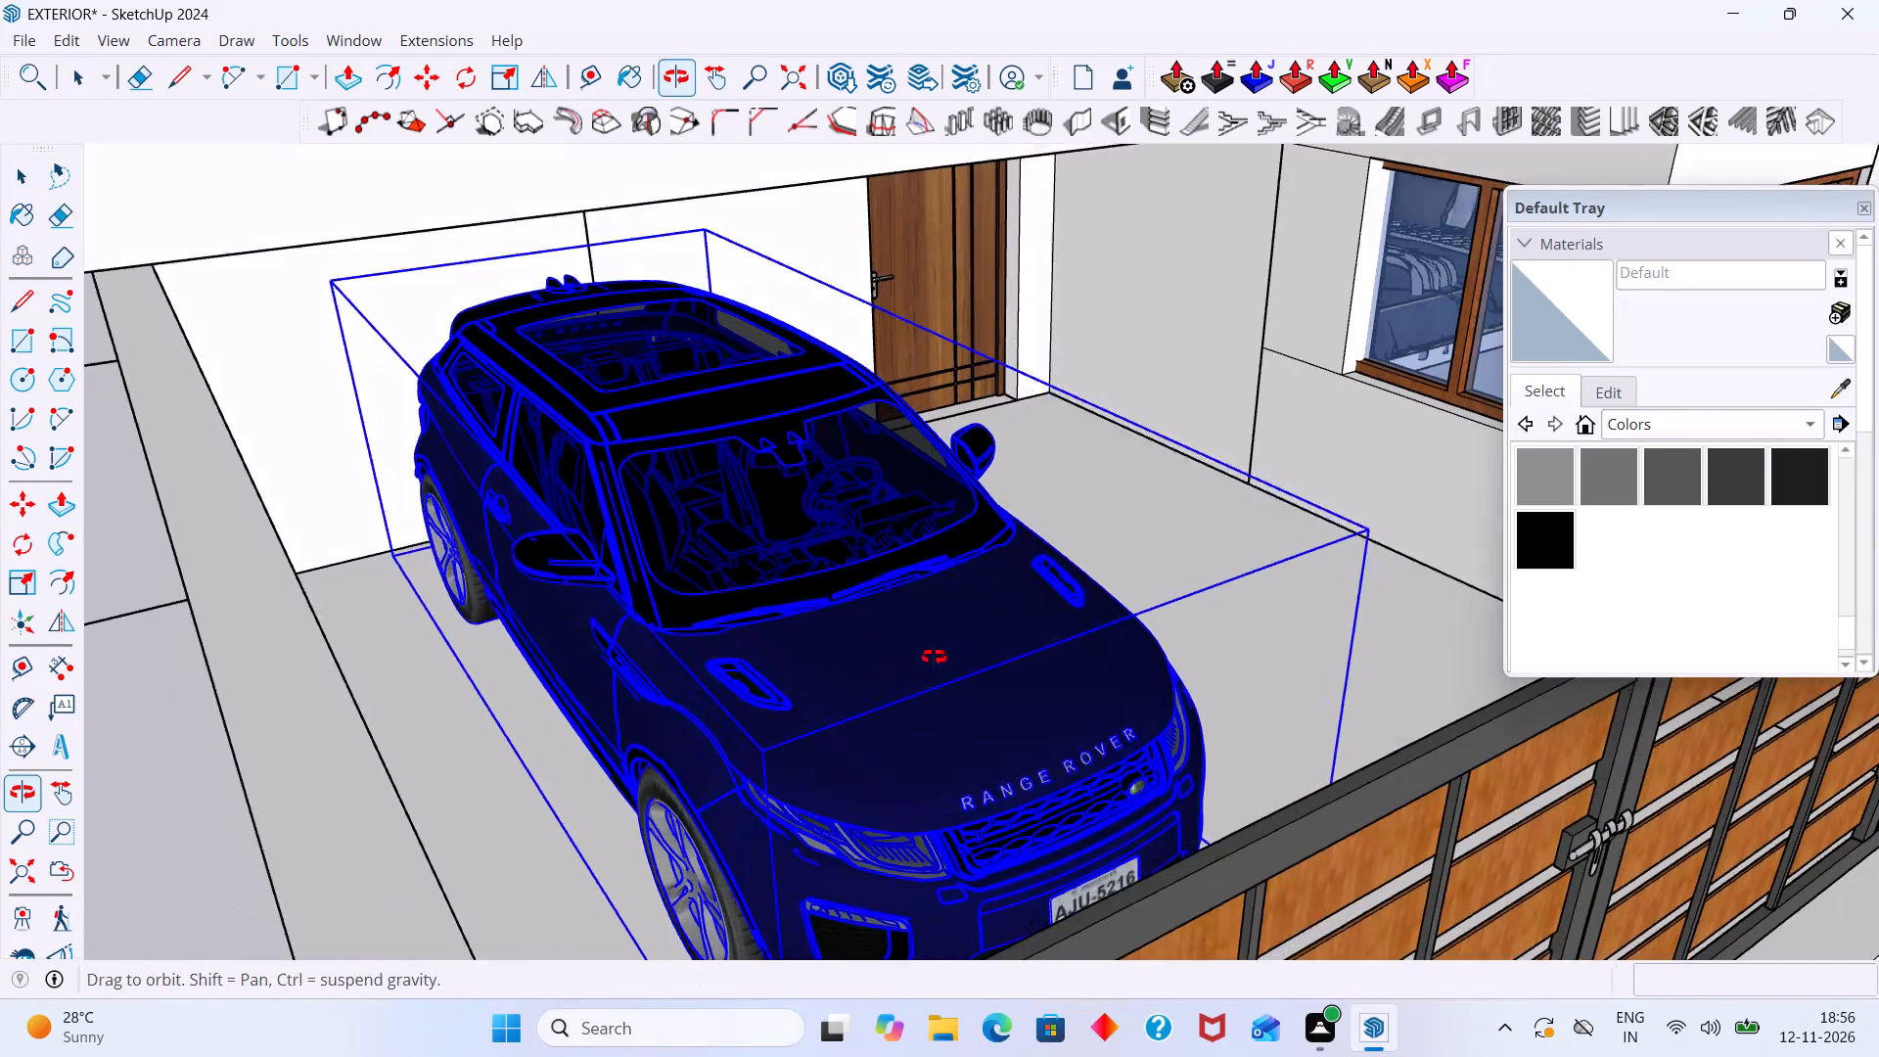
{"action": "middle_click_drag", "start_coordinate": [934, 657], "coordinate": [985, 605]}
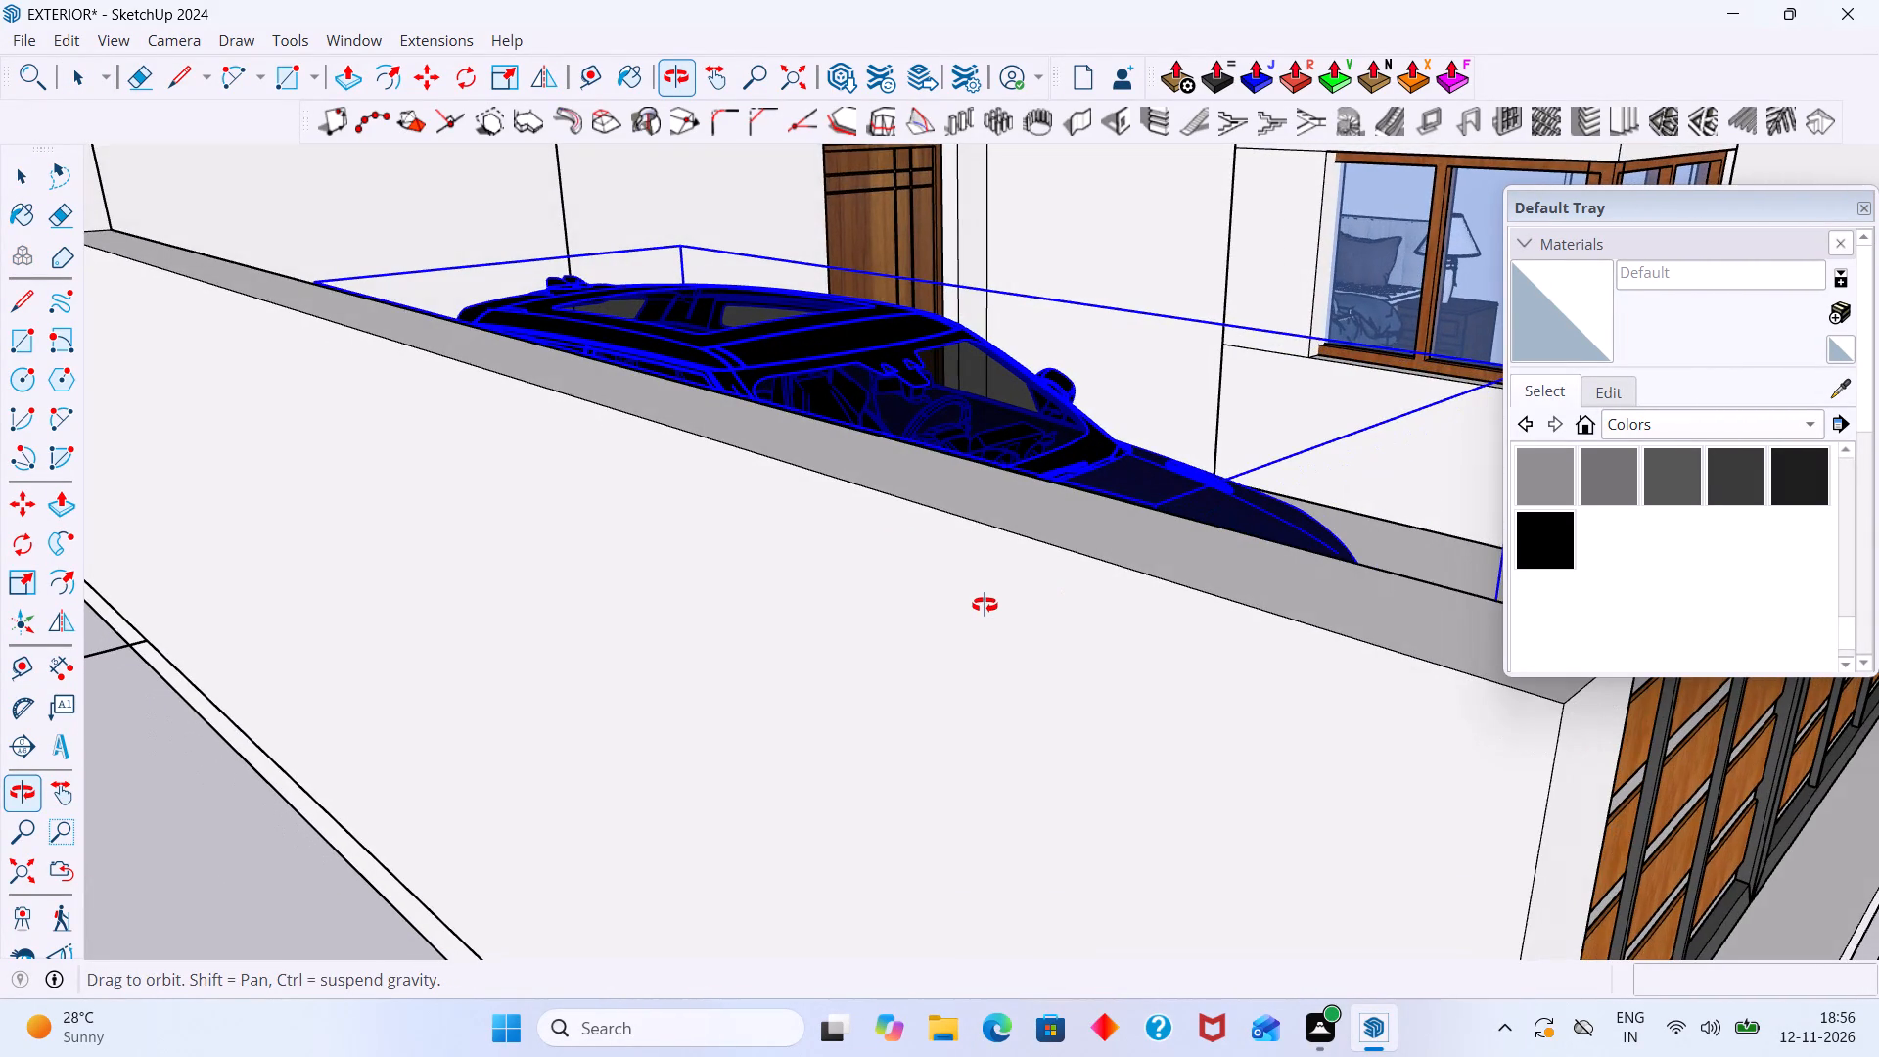
{"action": "middle_click_drag", "start_coordinate": [985, 605], "coordinate": [968, 625]}
{"action": "key", "text": "space"}
{"action": "left_click", "coordinate": [221, 936]}
{"action": "scroll", "coordinate": [277, 878], "scroll_direction": "down", "scroll_amount": 3}
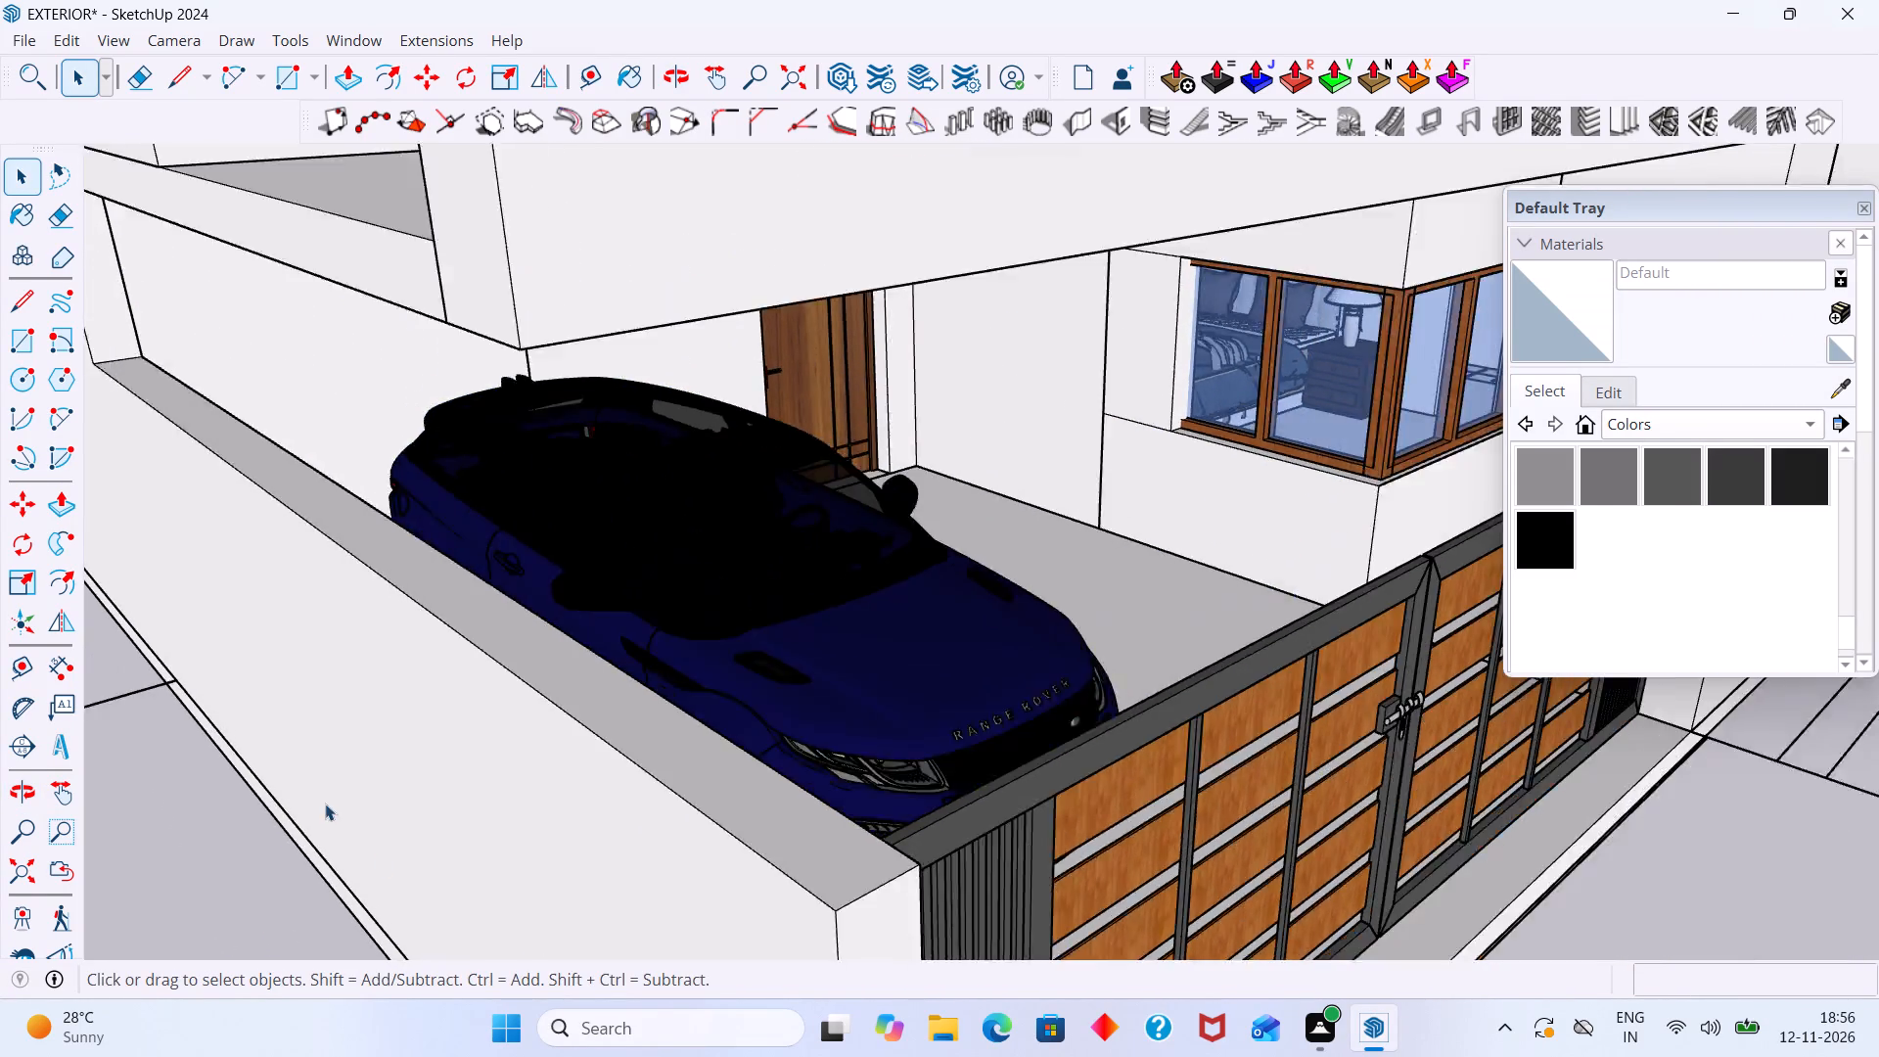
{"action": "scroll", "coordinate": [325, 804], "scroll_direction": "down", "scroll_amount": 17}
{"action": "middle_click_drag", "start_coordinate": [756, 695], "coordinate": [1036, 665]}
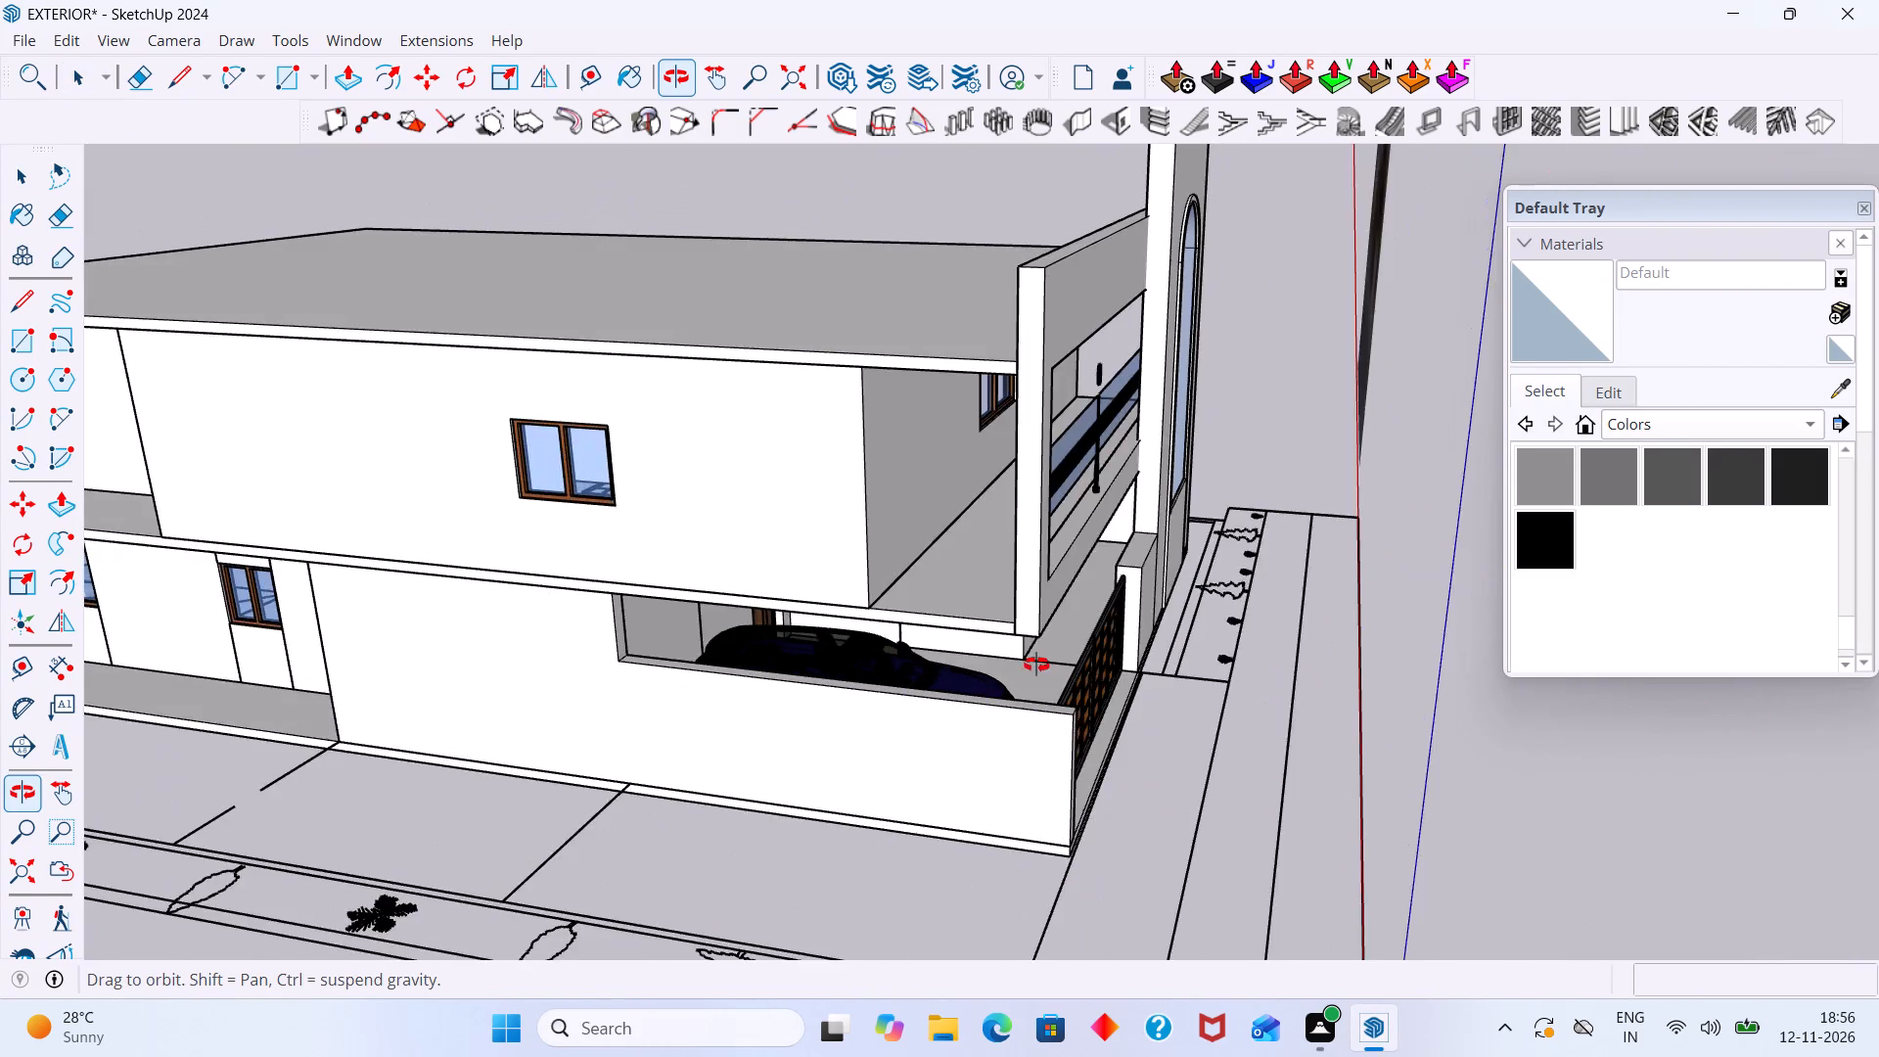
{"action": "middle_click_drag", "start_coordinate": [1036, 665], "coordinate": [1036, 664]}
{"action": "scroll", "coordinate": [832, 601], "scroll_direction": "up", "scroll_amount": 10}
{"action": "middle_click_drag", "start_coordinate": [929, 619], "coordinate": [900, 614]}
{"action": "scroll", "coordinate": [900, 610], "scroll_direction": "down", "scroll_amount": 2}
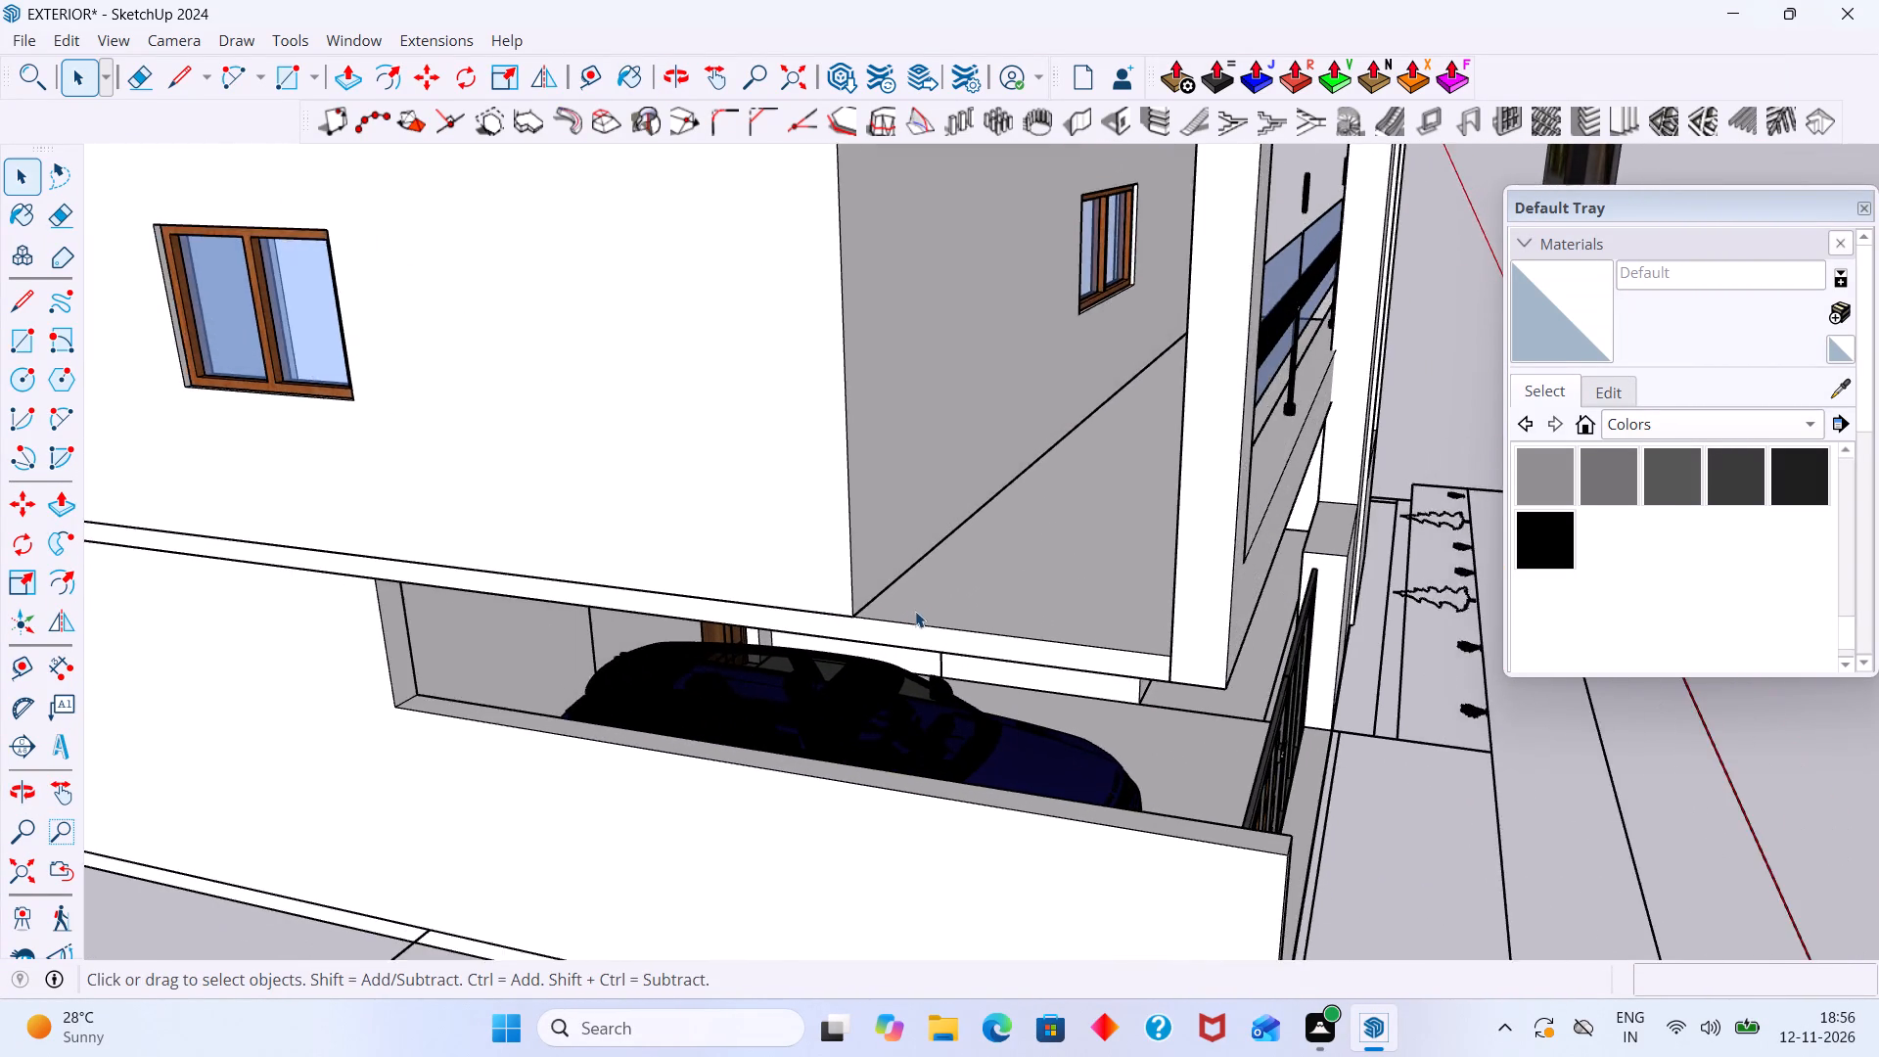
{"action": "scroll", "coordinate": [915, 611], "scroll_direction": "down", "scroll_amount": 3}
{"action": "middle_click_drag", "start_coordinate": [848, 599], "coordinate": [756, 595], "text": "shift"}
{"action": "middle_click_drag", "start_coordinate": [728, 567], "coordinate": [481, 561]}
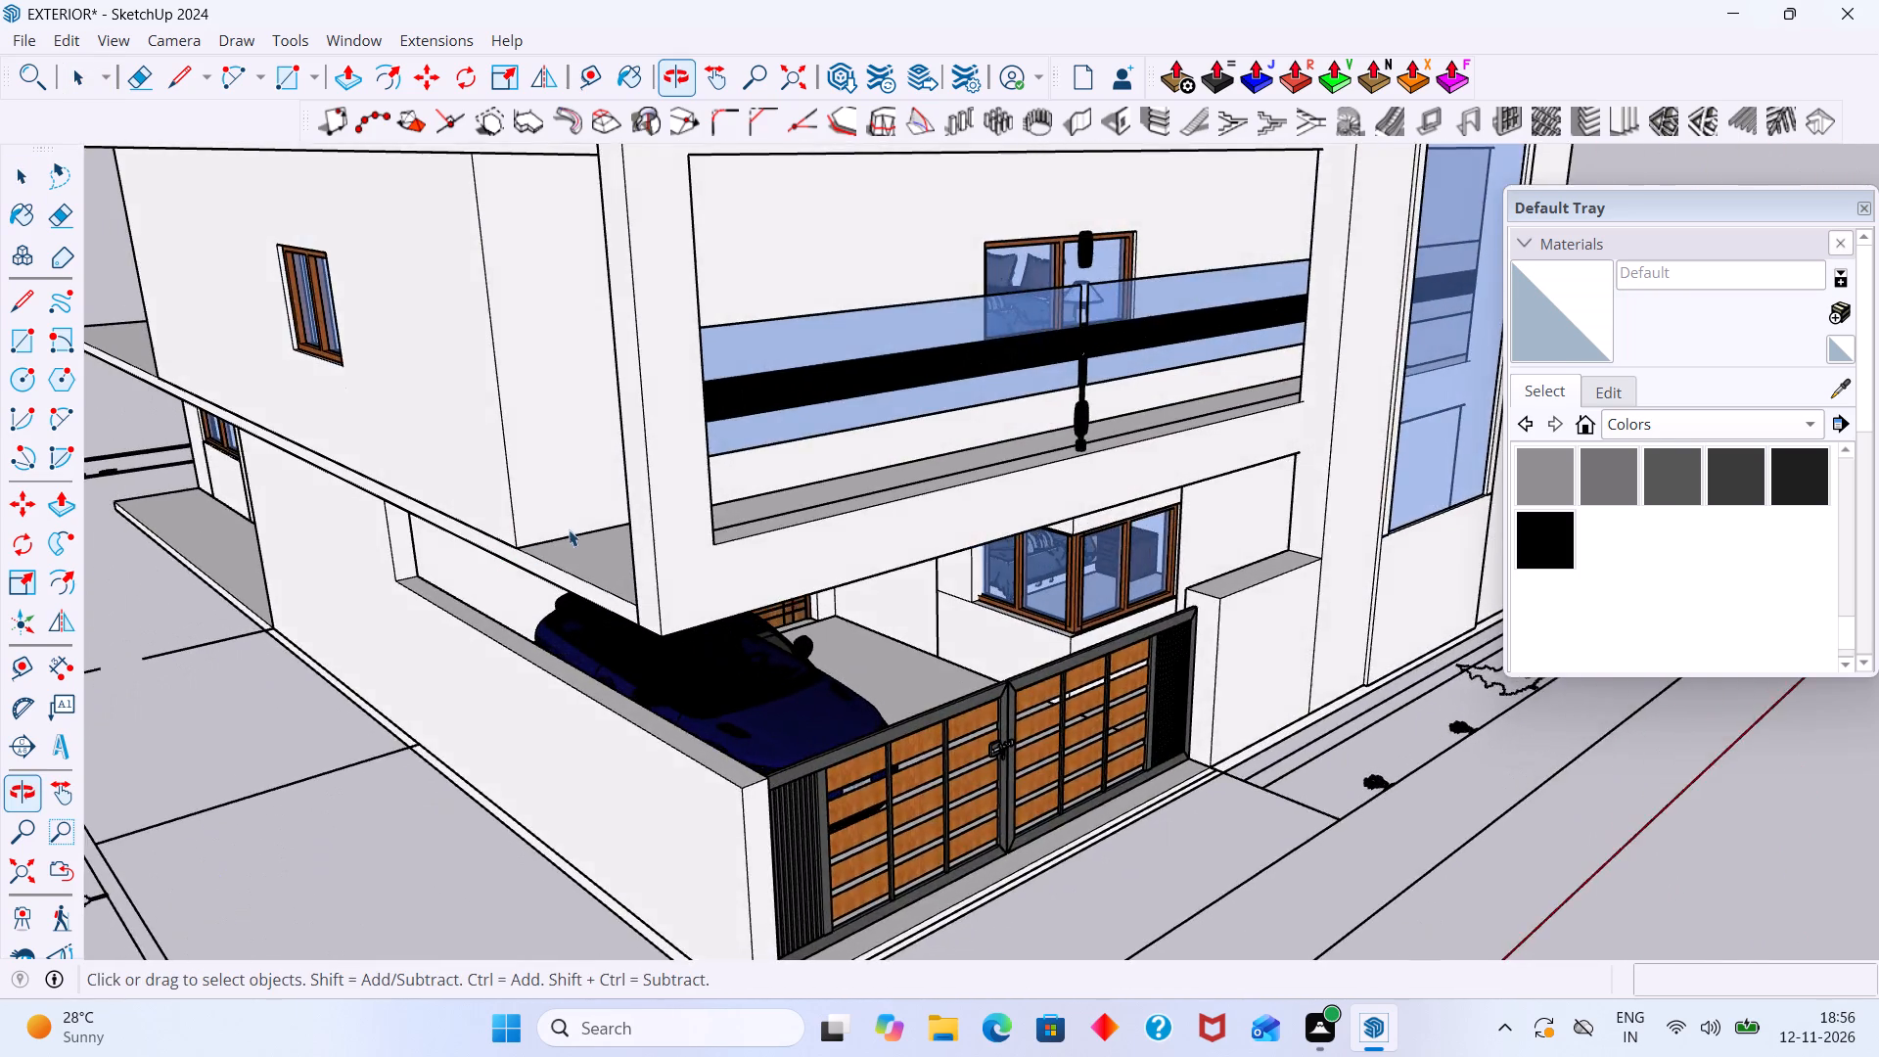
Inside the upper-floor group, draw a full-height rectangle 5" wide on the front wall face, starting at its outer top corner.
{"action": "scroll", "coordinate": [543, 514], "scroll_direction": "up", "scroll_amount": 9}
{"action": "double_click", "coordinate": [518, 467]}
{"action": "scroll", "coordinate": [526, 477], "scroll_direction": "up", "scroll_amount": 3}
{"action": "left_click", "coordinate": [526, 479]}
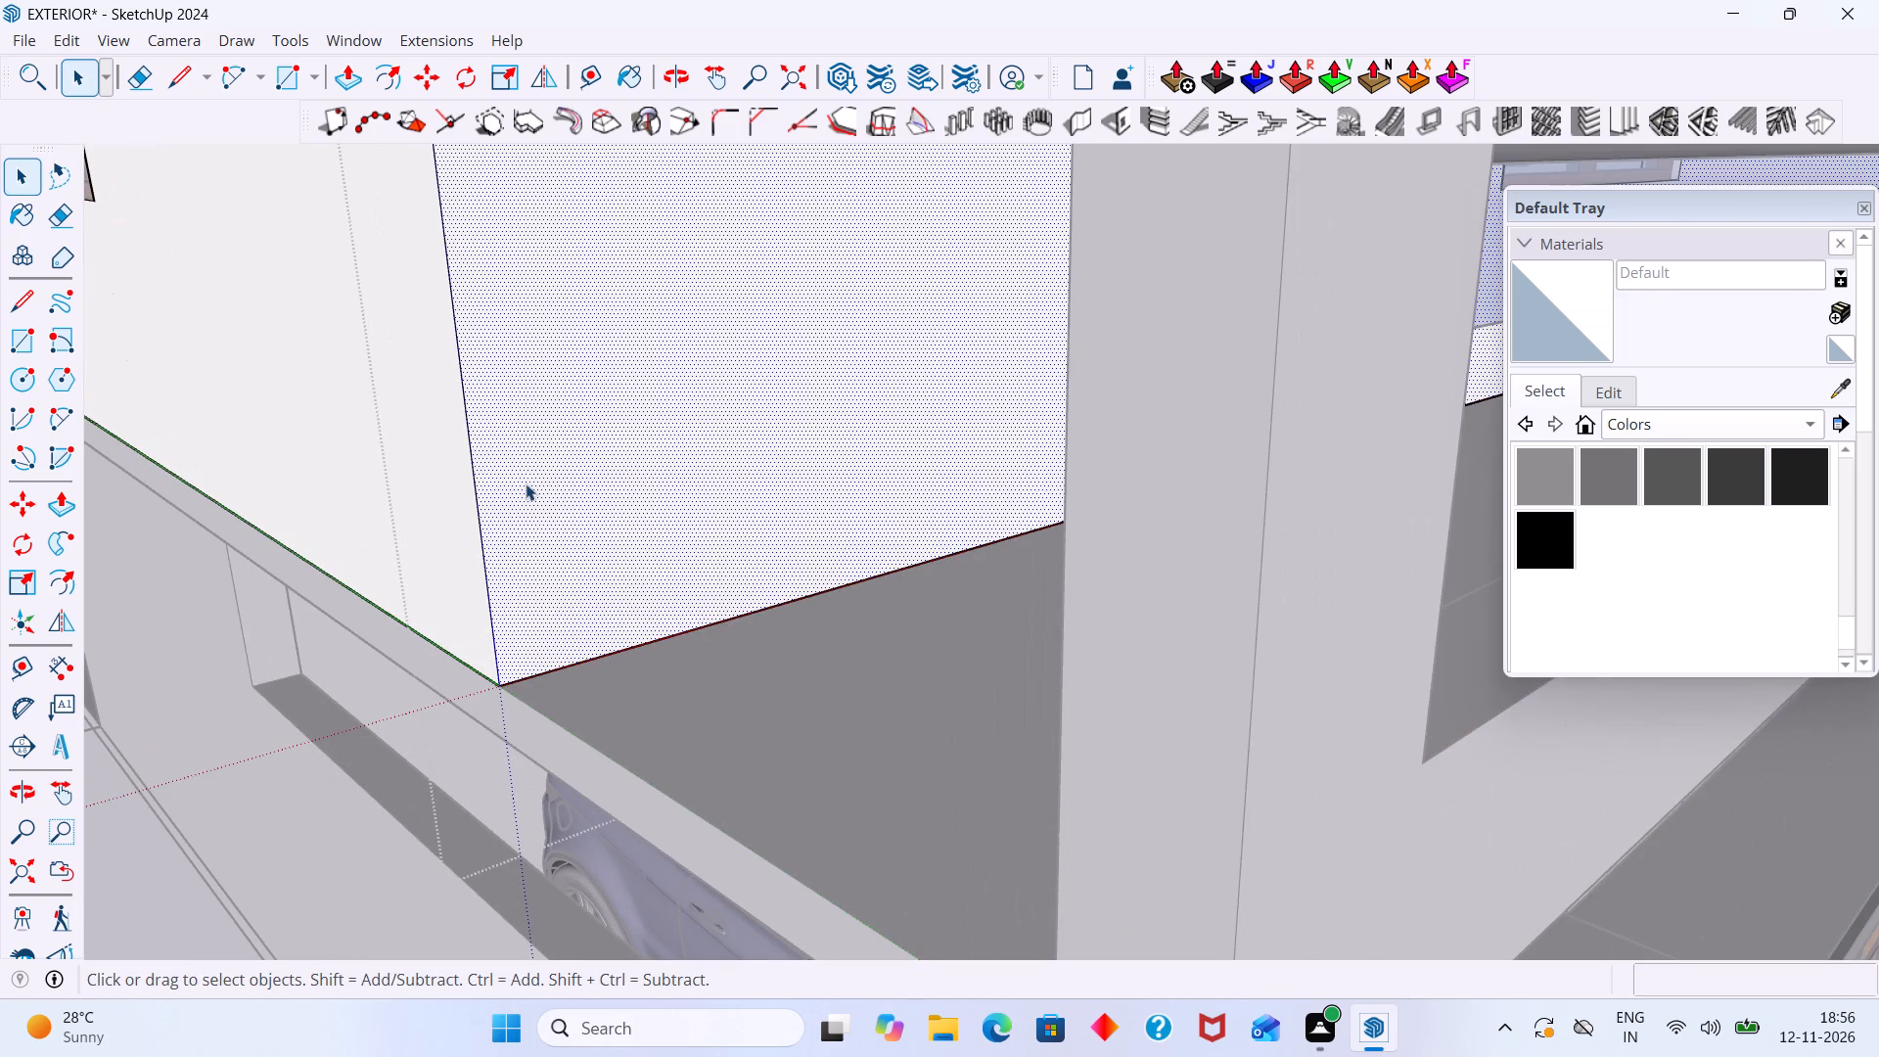
{"action": "key", "text": "r"}
{"action": "scroll", "coordinate": [538, 574], "scroll_direction": "down", "scroll_amount": 8}
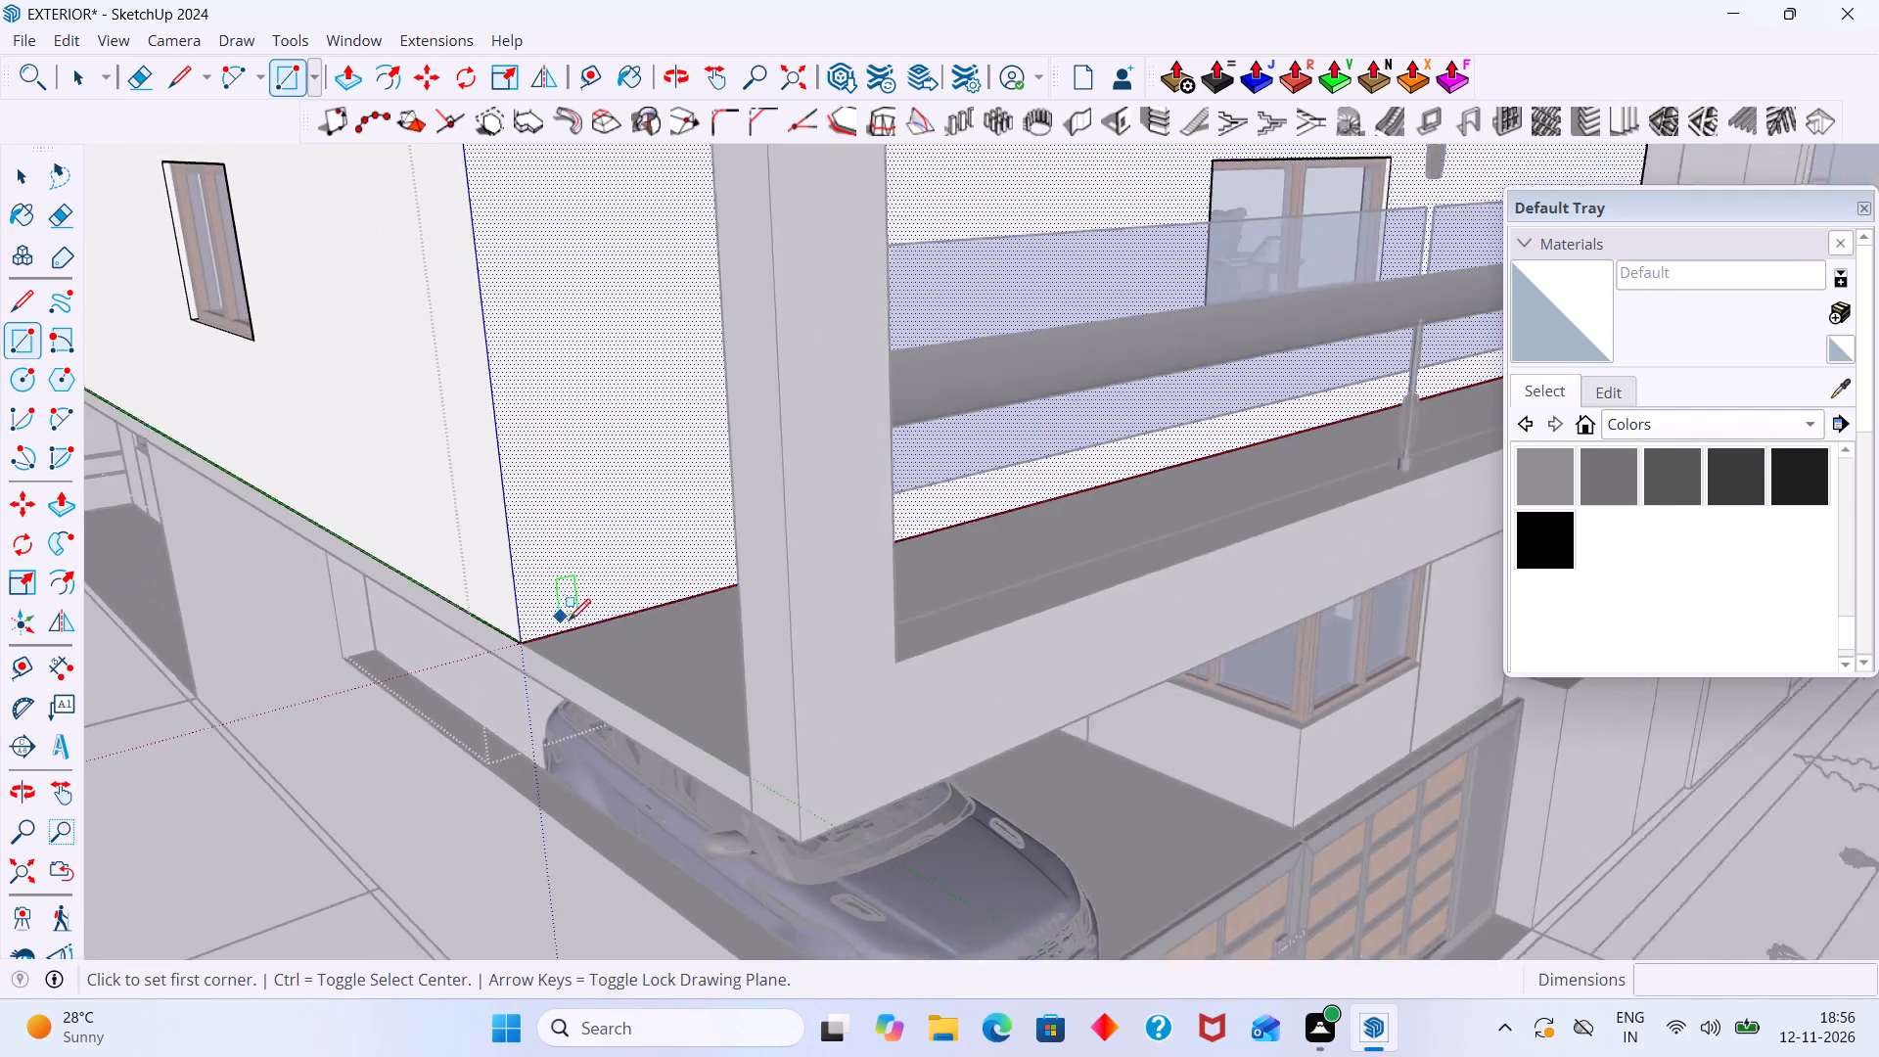
{"action": "scroll", "coordinate": [569, 620], "scroll_direction": "down", "scroll_amount": 6}
{"action": "middle_click_drag", "start_coordinate": [543, 441], "coordinate": [552, 367]}
{"action": "middle_click_drag", "start_coordinate": [552, 361], "coordinate": [578, 462], "text": "shift"}
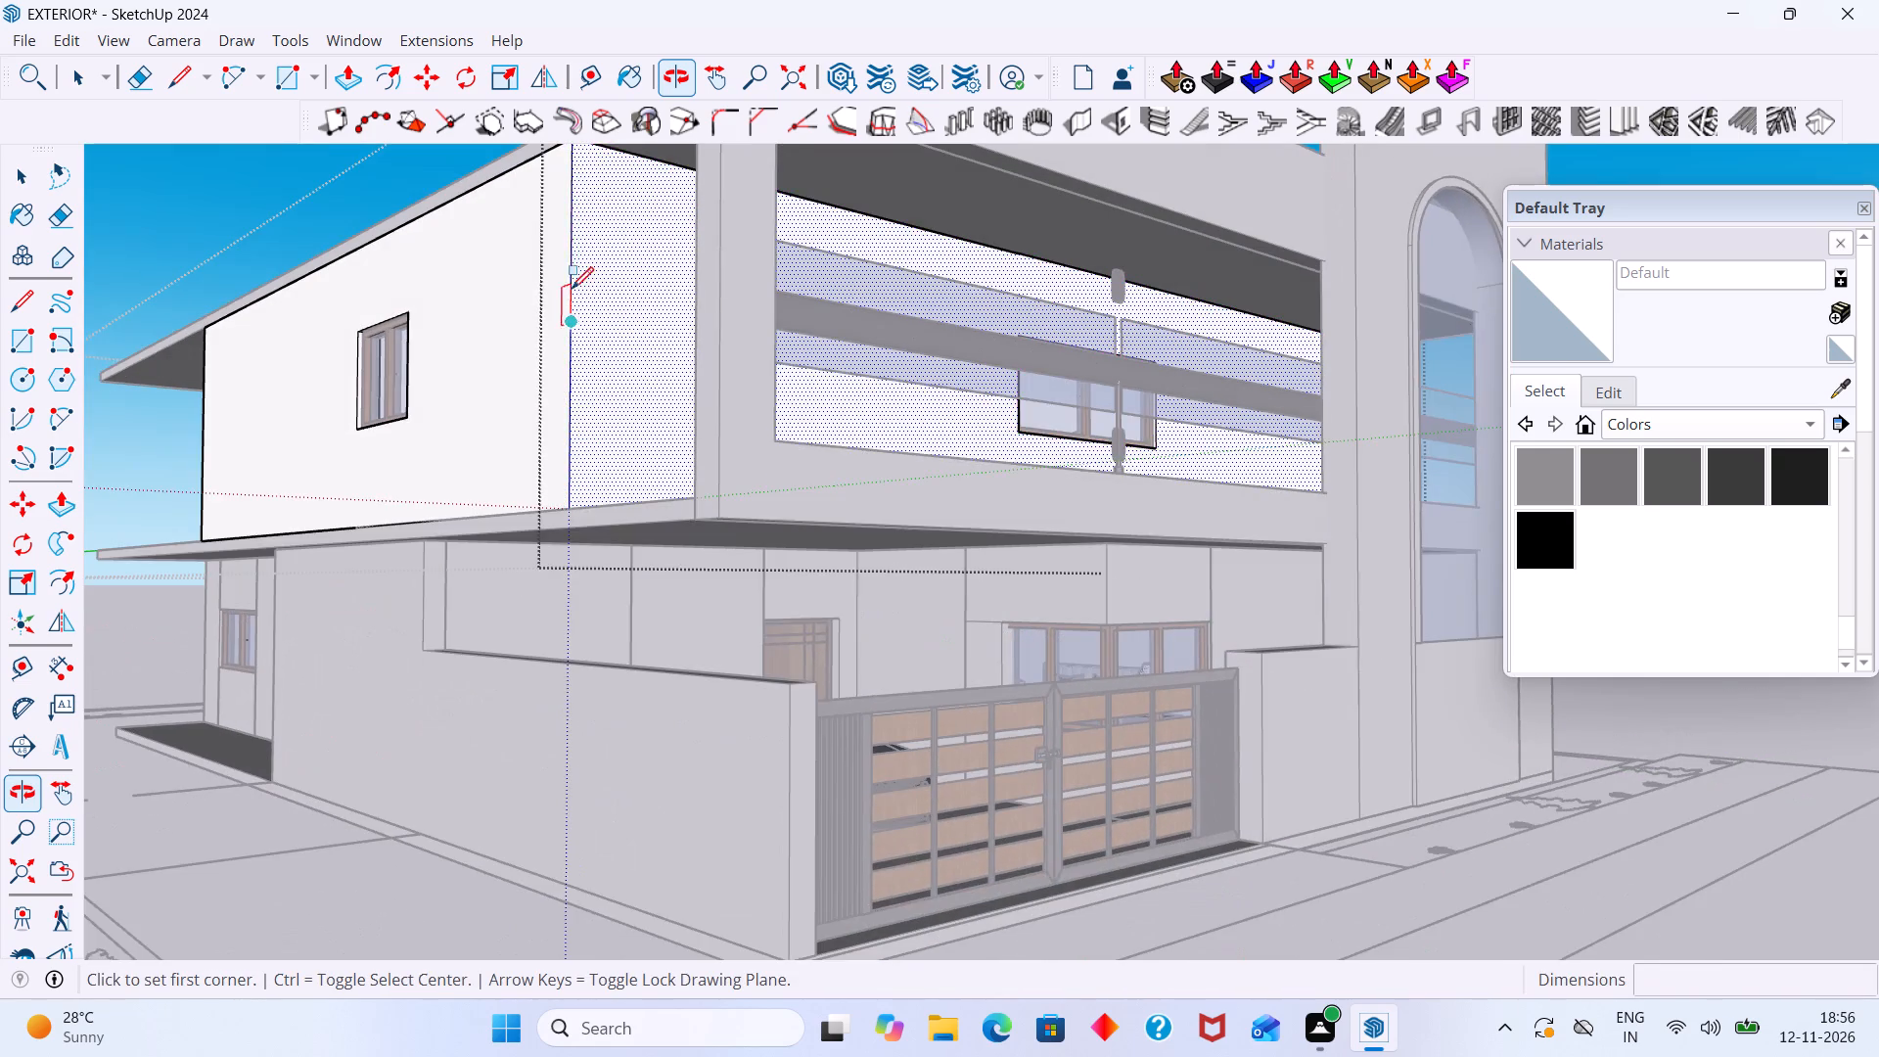
{"action": "scroll", "coordinate": [572, 251], "scroll_direction": "up", "scroll_amount": 1}
{"action": "middle_click_drag", "start_coordinate": [577, 230], "coordinate": [548, 301]}
{"action": "scroll", "coordinate": [535, 282], "scroll_direction": "up", "scroll_amount": 2}
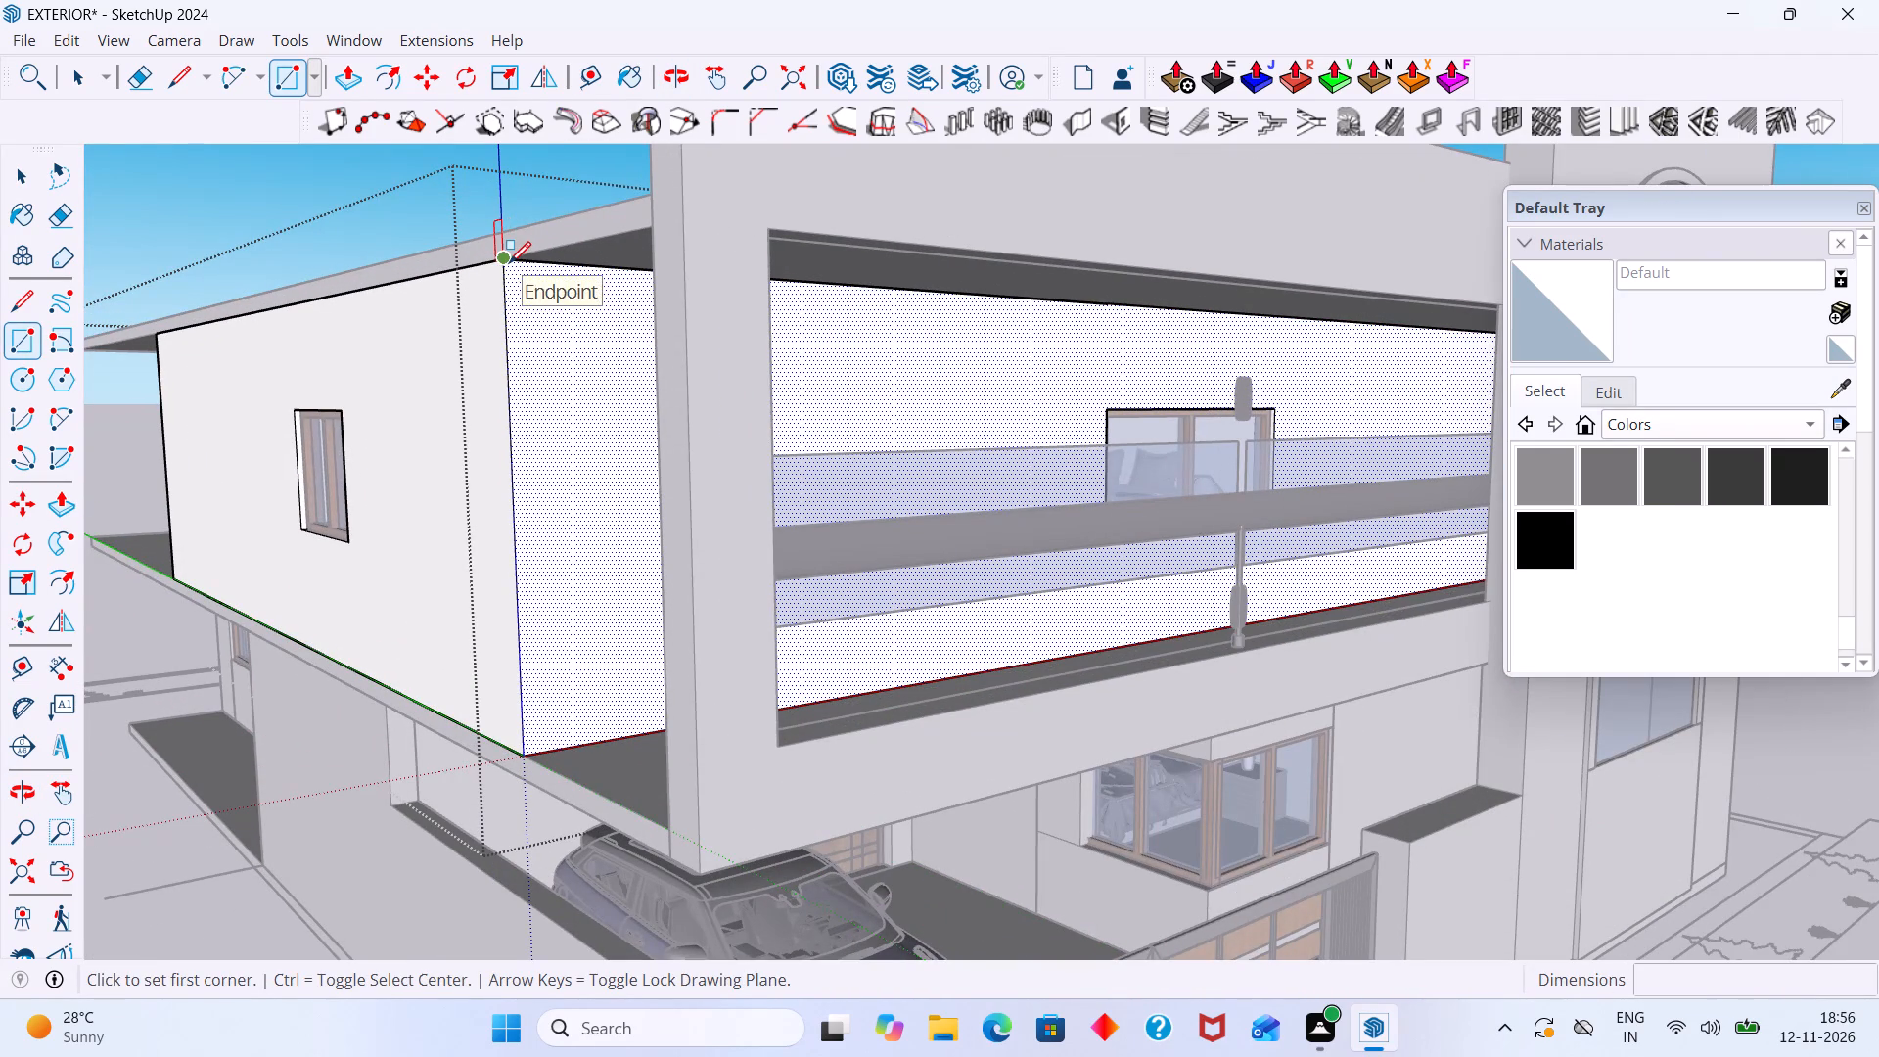
{"action": "left_click", "coordinate": [509, 263]}
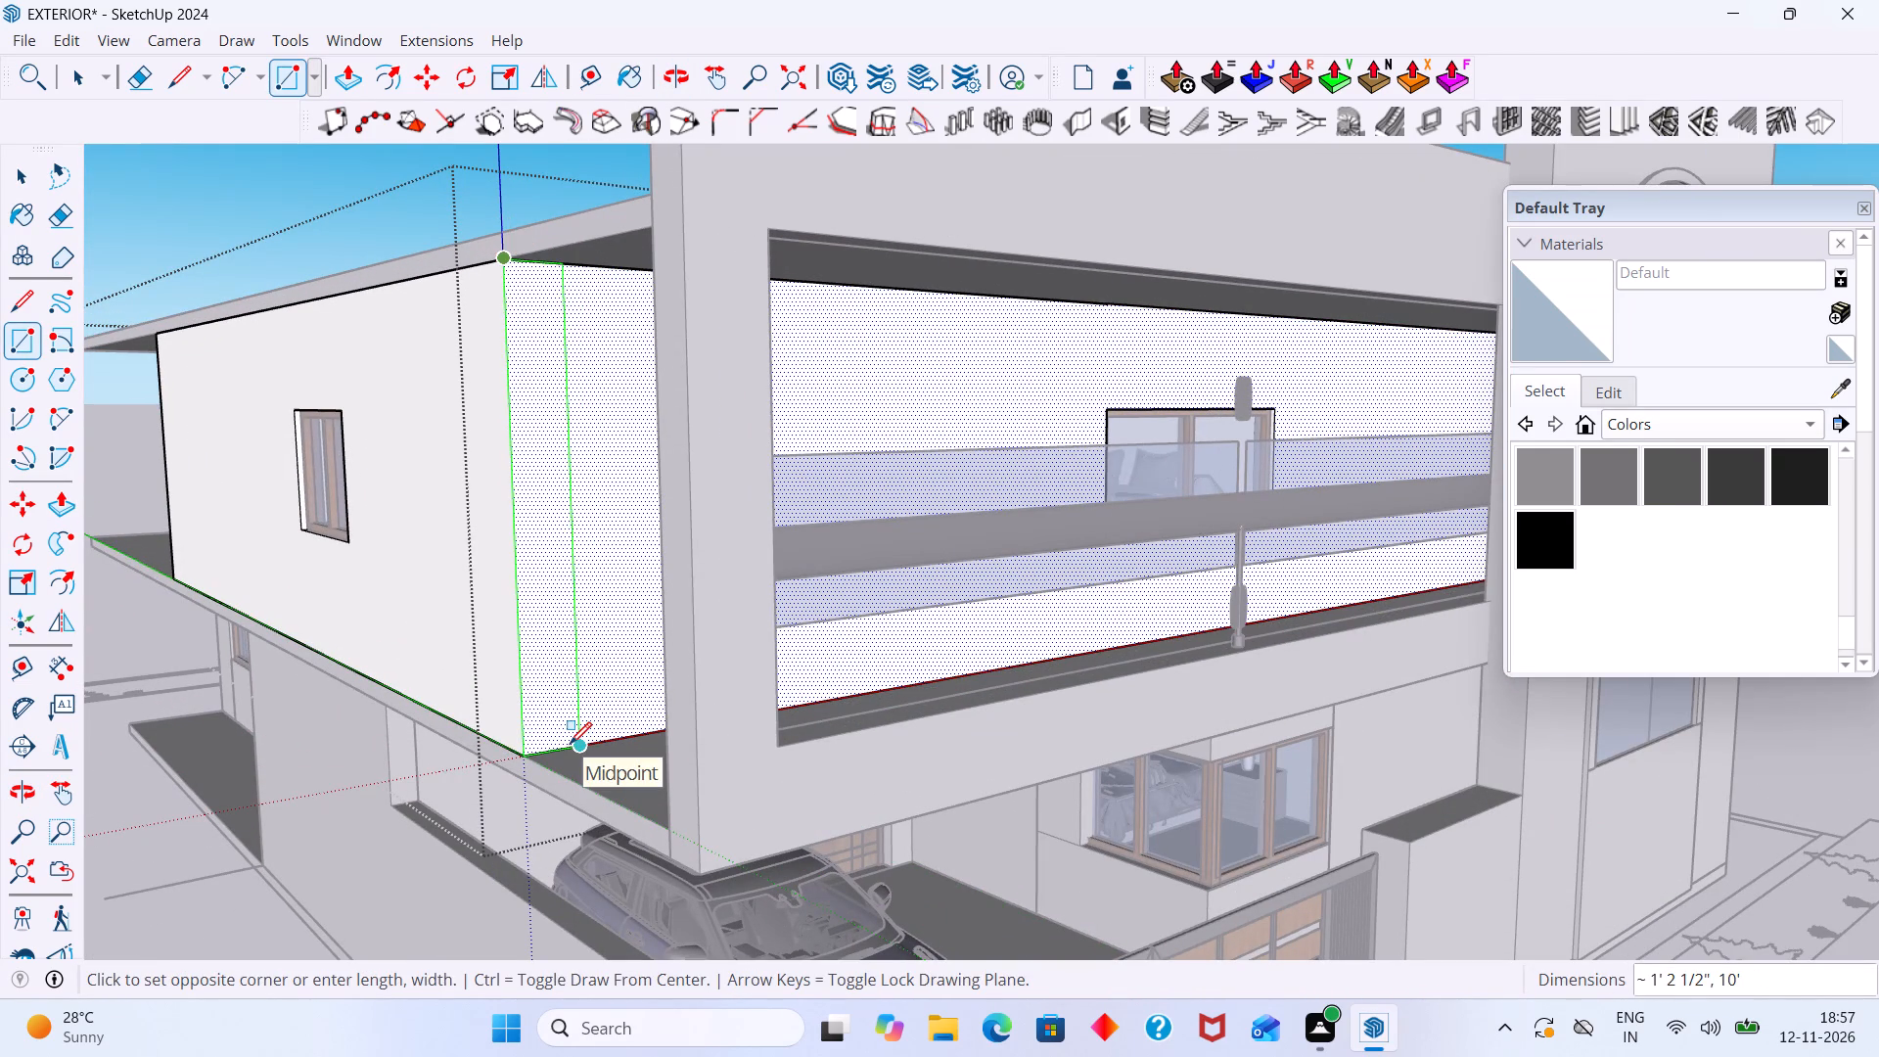
{"action": "type", "text": "5\""}
{"action": "key", "text": "Return"}
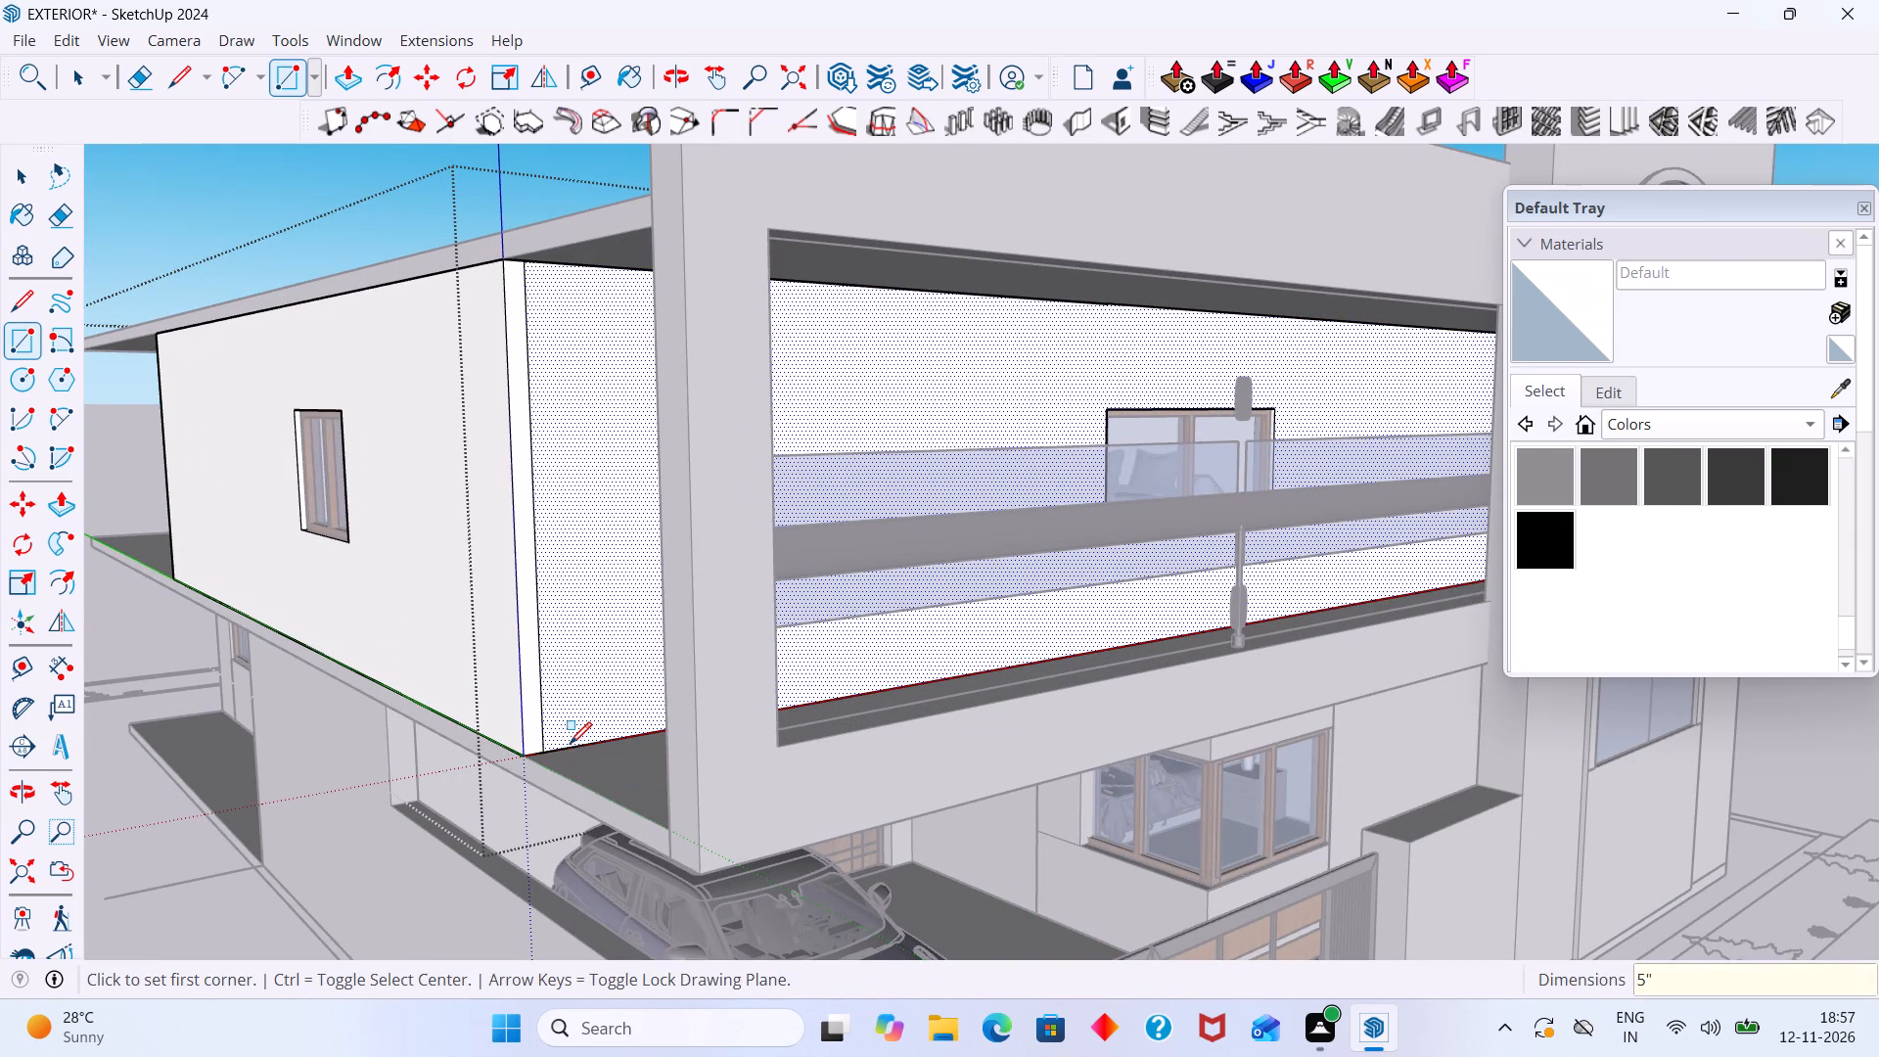
Push/Pull the 5" wall strip forward about 6' 2 1/4" to meet the balcony's front frame, and leave the group.
{"action": "key", "text": "space"}
{"action": "scroll", "coordinate": [548, 714], "scroll_direction": "up", "scroll_amount": 8}
{"action": "left_click", "coordinate": [527, 703]}
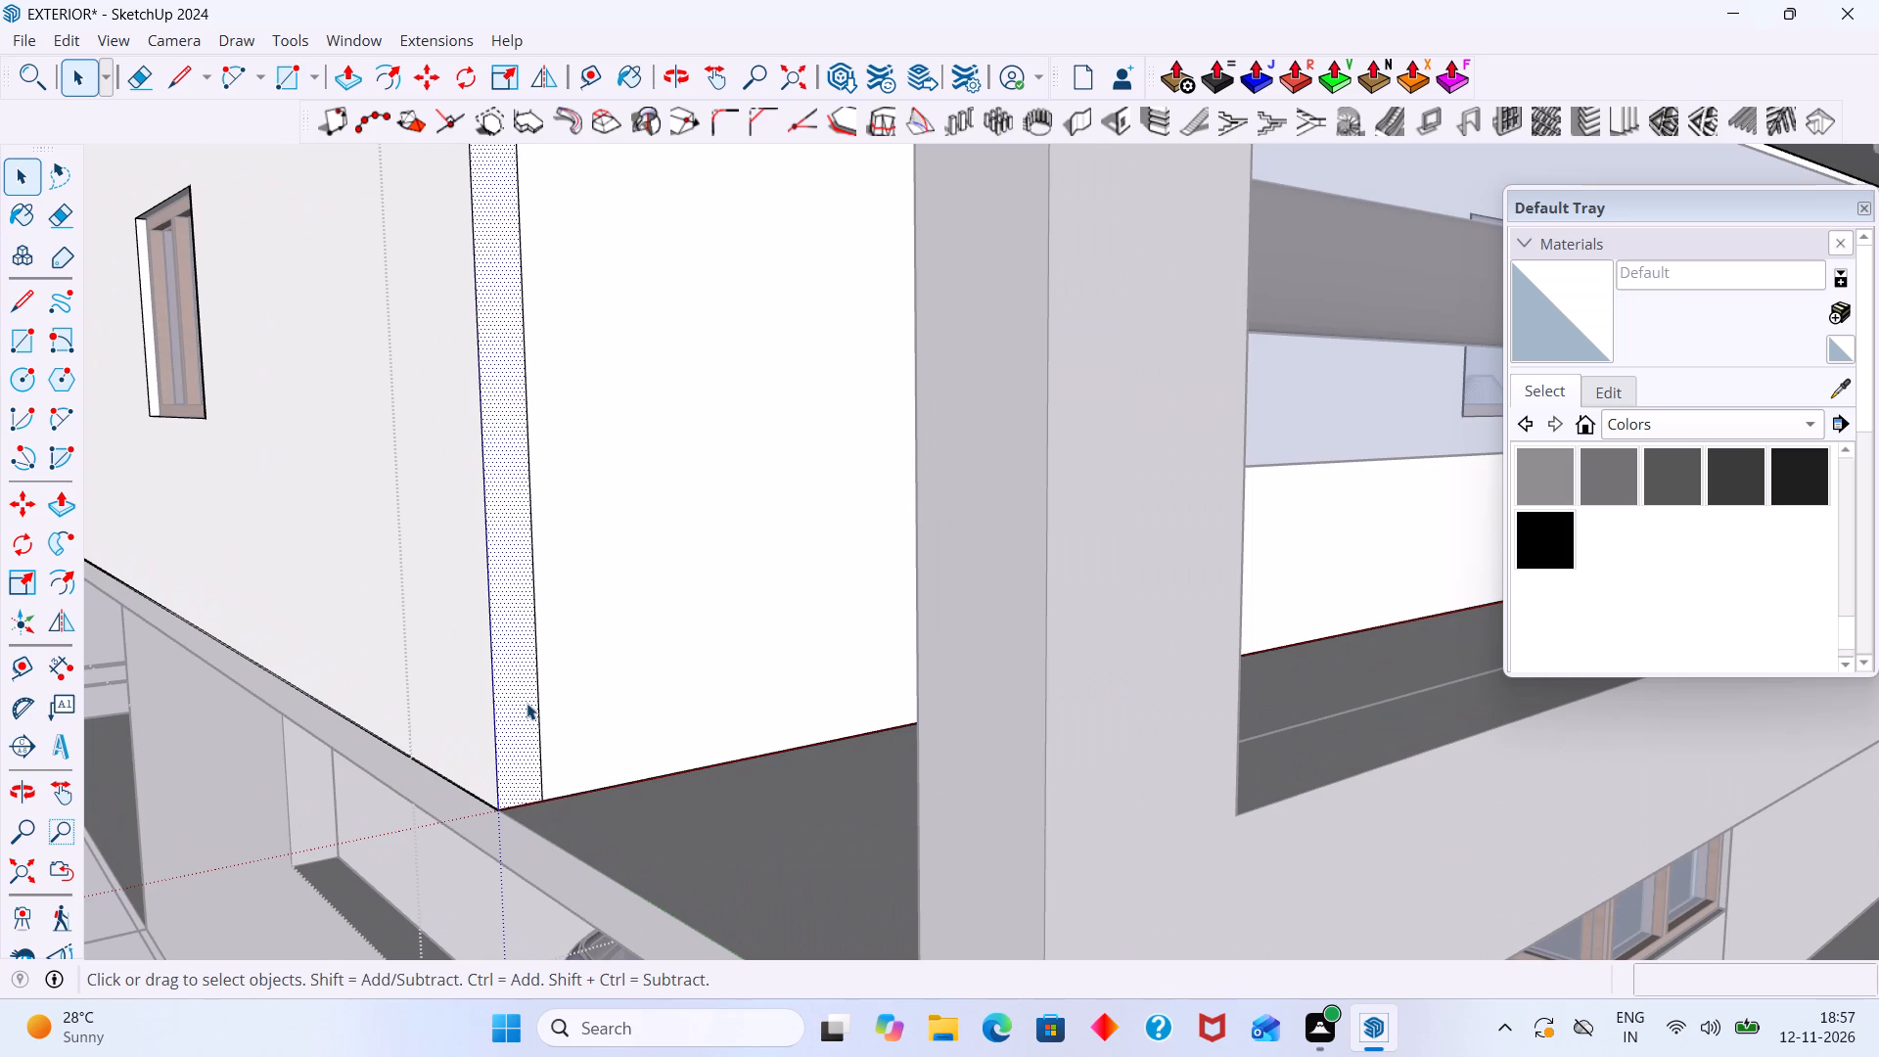
{"action": "key", "text": "p"}
{"action": "left_click", "coordinate": [527, 703]}
{"action": "scroll", "coordinate": [691, 804], "scroll_direction": "down", "scroll_amount": 3}
{"action": "scroll", "coordinate": [803, 862], "scroll_direction": "down", "scroll_amount": 2}
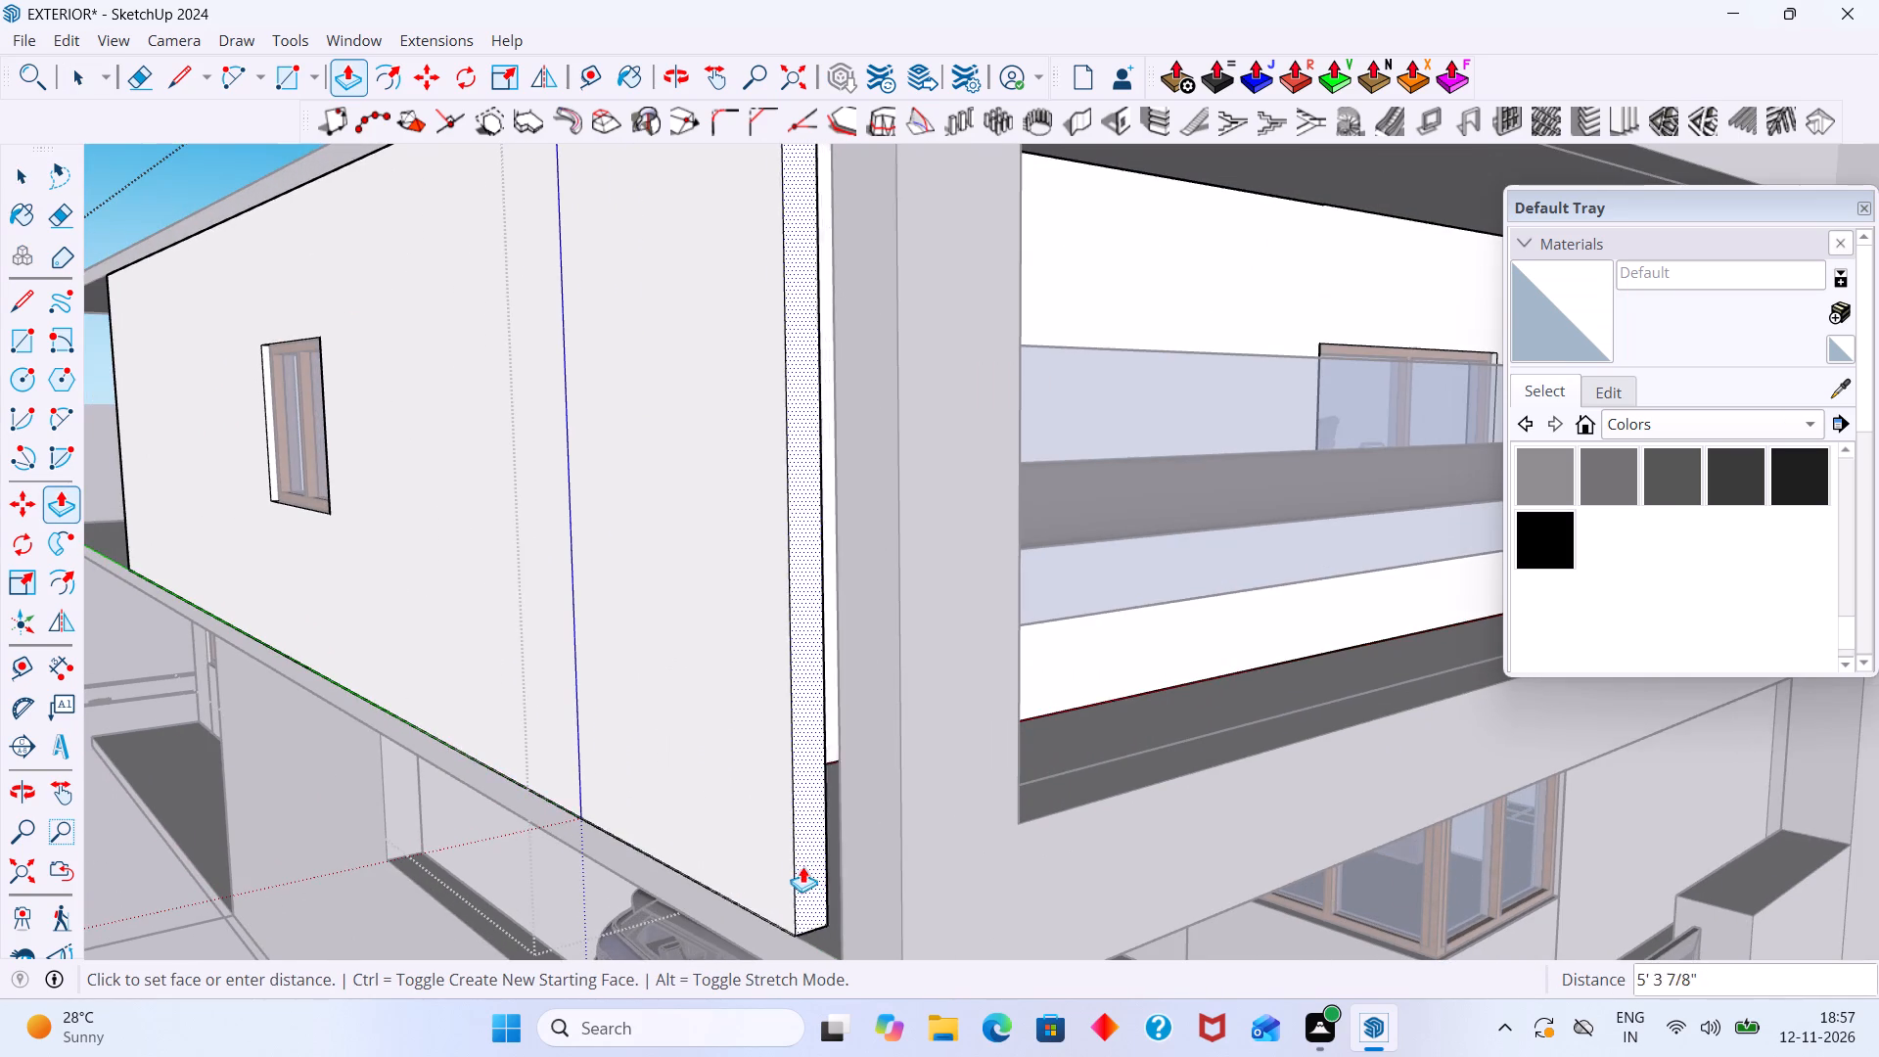
{"action": "middle_click_drag", "start_coordinate": [802, 863], "coordinate": [790, 646], "text": "shift"}
{"action": "left_click", "coordinate": [823, 695]}
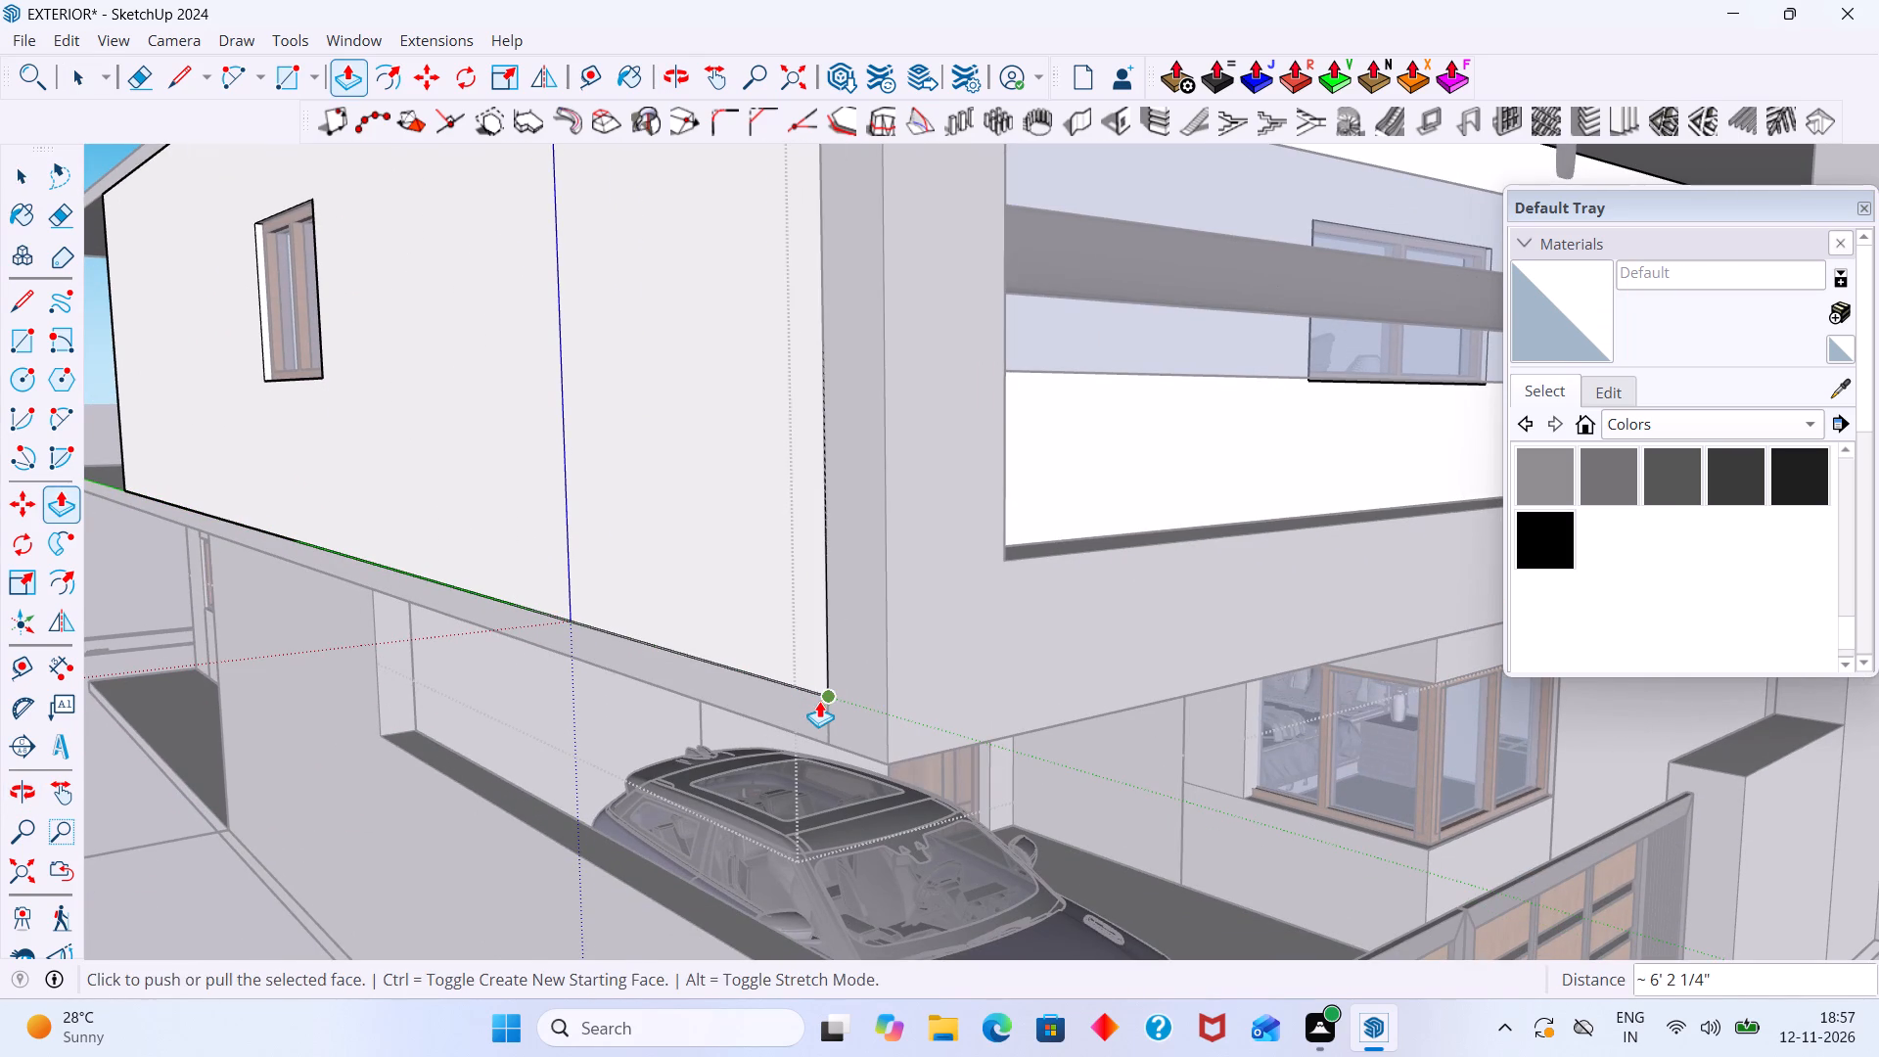
{"action": "key", "text": "space"}
{"action": "scroll", "coordinate": [379, 839], "scroll_direction": "down", "scroll_amount": 10}
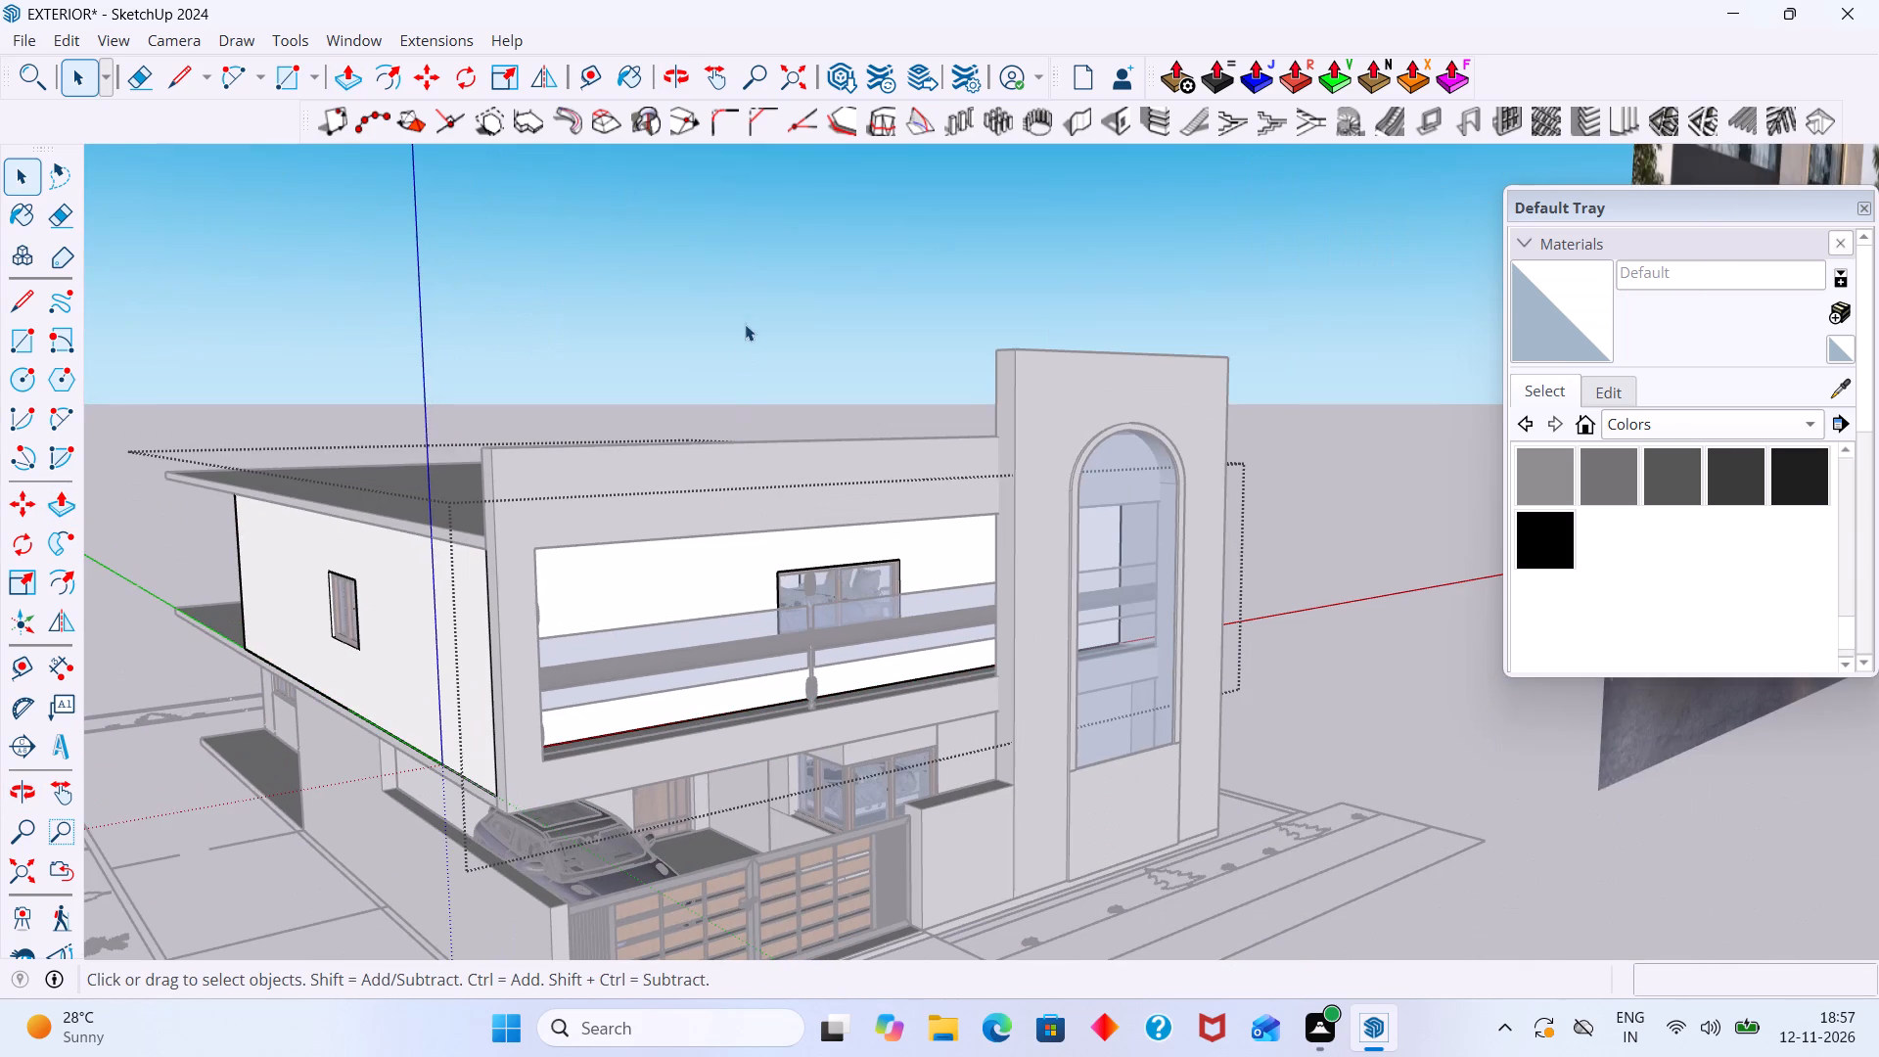
{"action": "left_click", "coordinate": [746, 316]}
Compare the modelled front elevation with the facade reference image.
{"action": "scroll", "coordinate": [747, 331], "scroll_direction": "down", "scroll_amount": 4}
{"action": "middle_click_drag", "start_coordinate": [865, 409], "coordinate": [525, 488]}
{"action": "scroll", "coordinate": [681, 462], "scroll_direction": "up", "scroll_amount": 1}
{"action": "scroll", "coordinate": [681, 462], "scroll_direction": "down", "scroll_amount": 7}
{"action": "scroll", "coordinate": [740, 482], "scroll_direction": "up", "scroll_amount": 3}
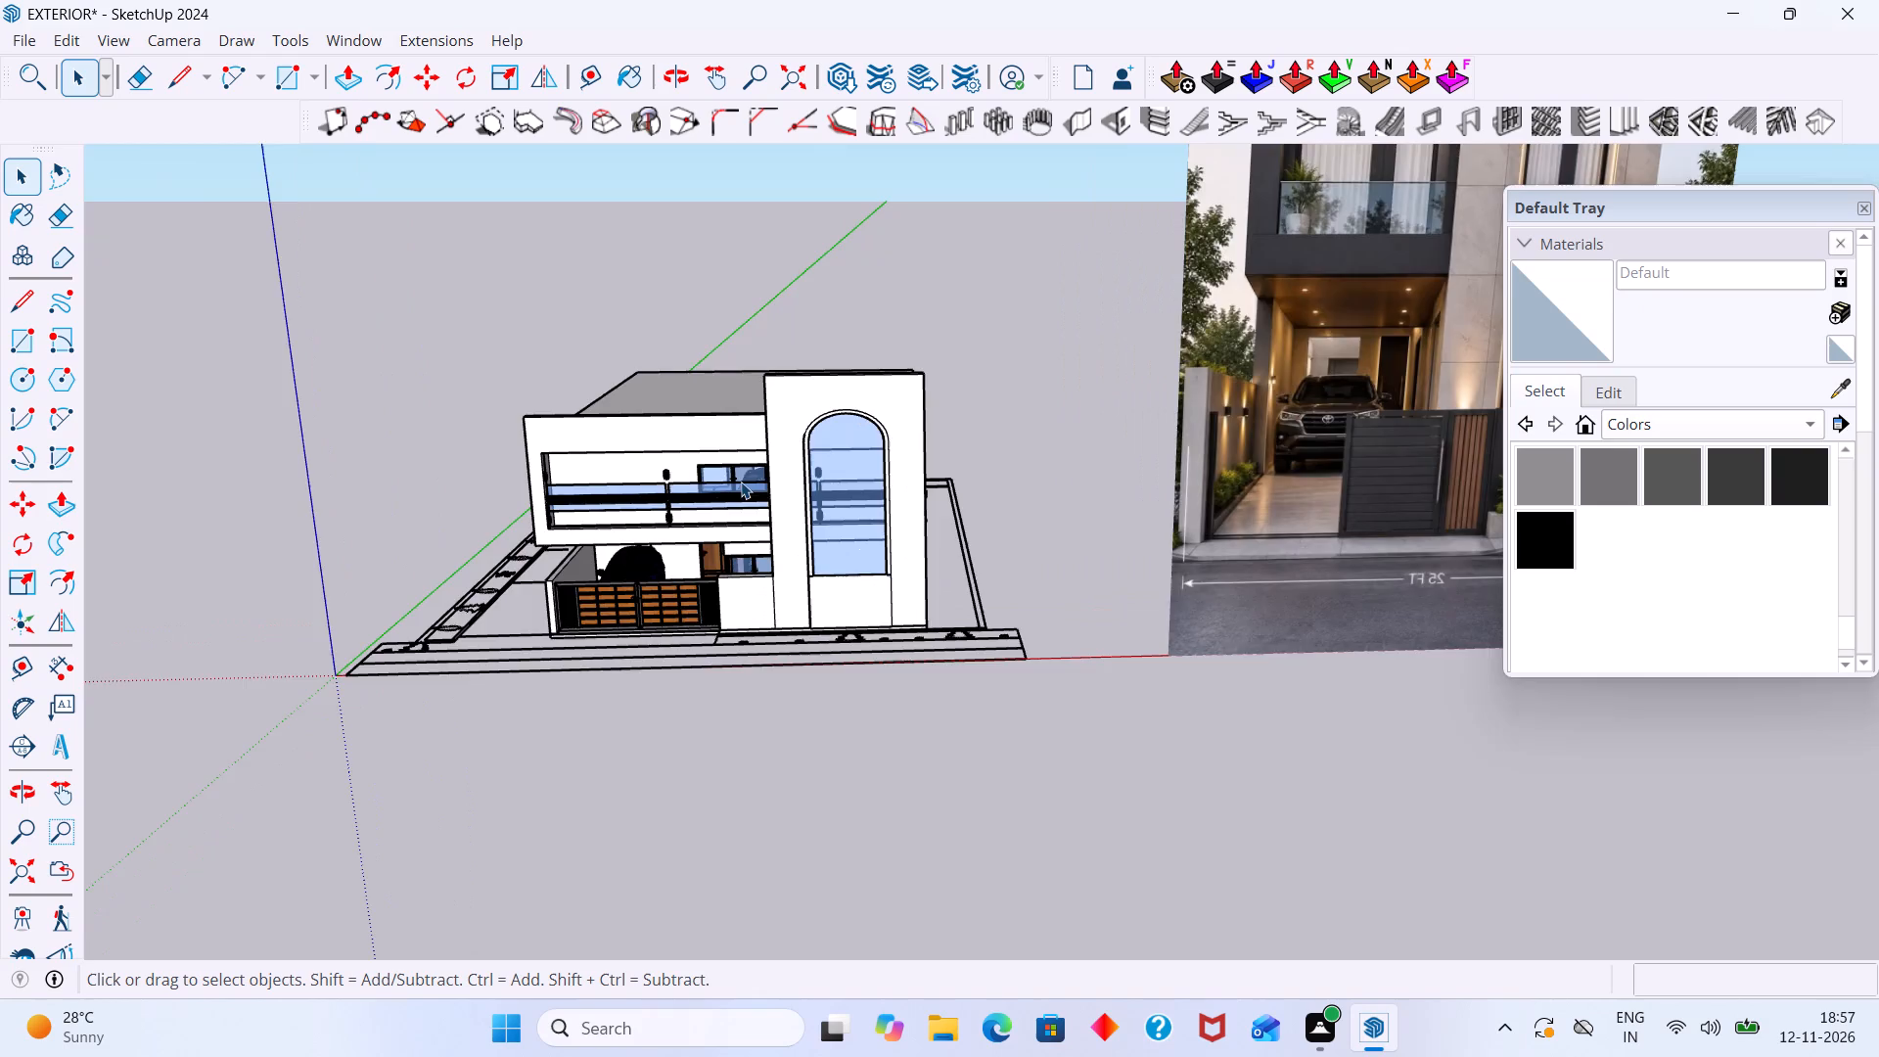
{"action": "scroll", "coordinate": [741, 482], "scroll_direction": "up", "scroll_amount": 5}
{"action": "scroll", "coordinate": [822, 495], "scroll_direction": "down", "scroll_amount": 6}
{"action": "middle_click_drag", "start_coordinate": [883, 489], "coordinate": [578, 449], "text": "shift"}
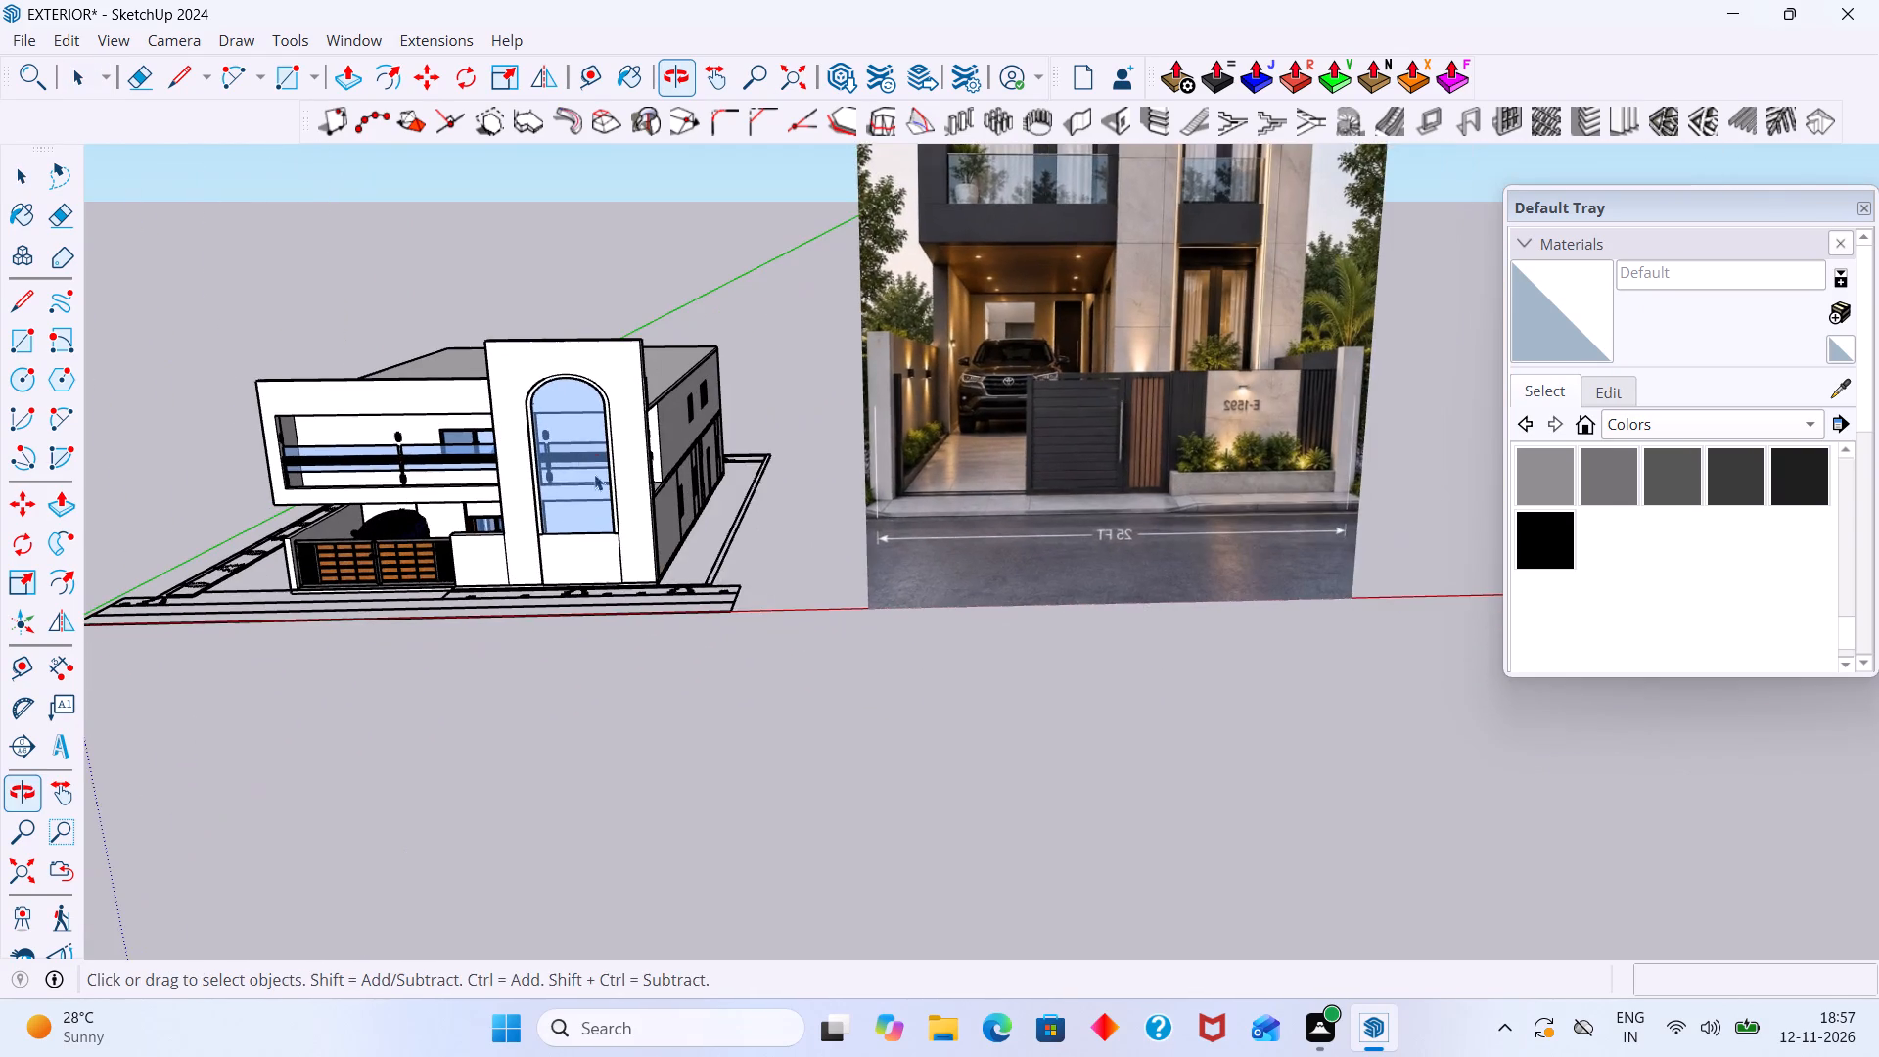
{"action": "scroll", "coordinate": [539, 522], "scroll_direction": "down", "scroll_amount": 1}
{"action": "middle_click_drag", "start_coordinate": [529, 582], "coordinate": [690, 585]}
{"action": "middle_click_drag", "start_coordinate": [709, 581], "coordinate": [514, 548]}
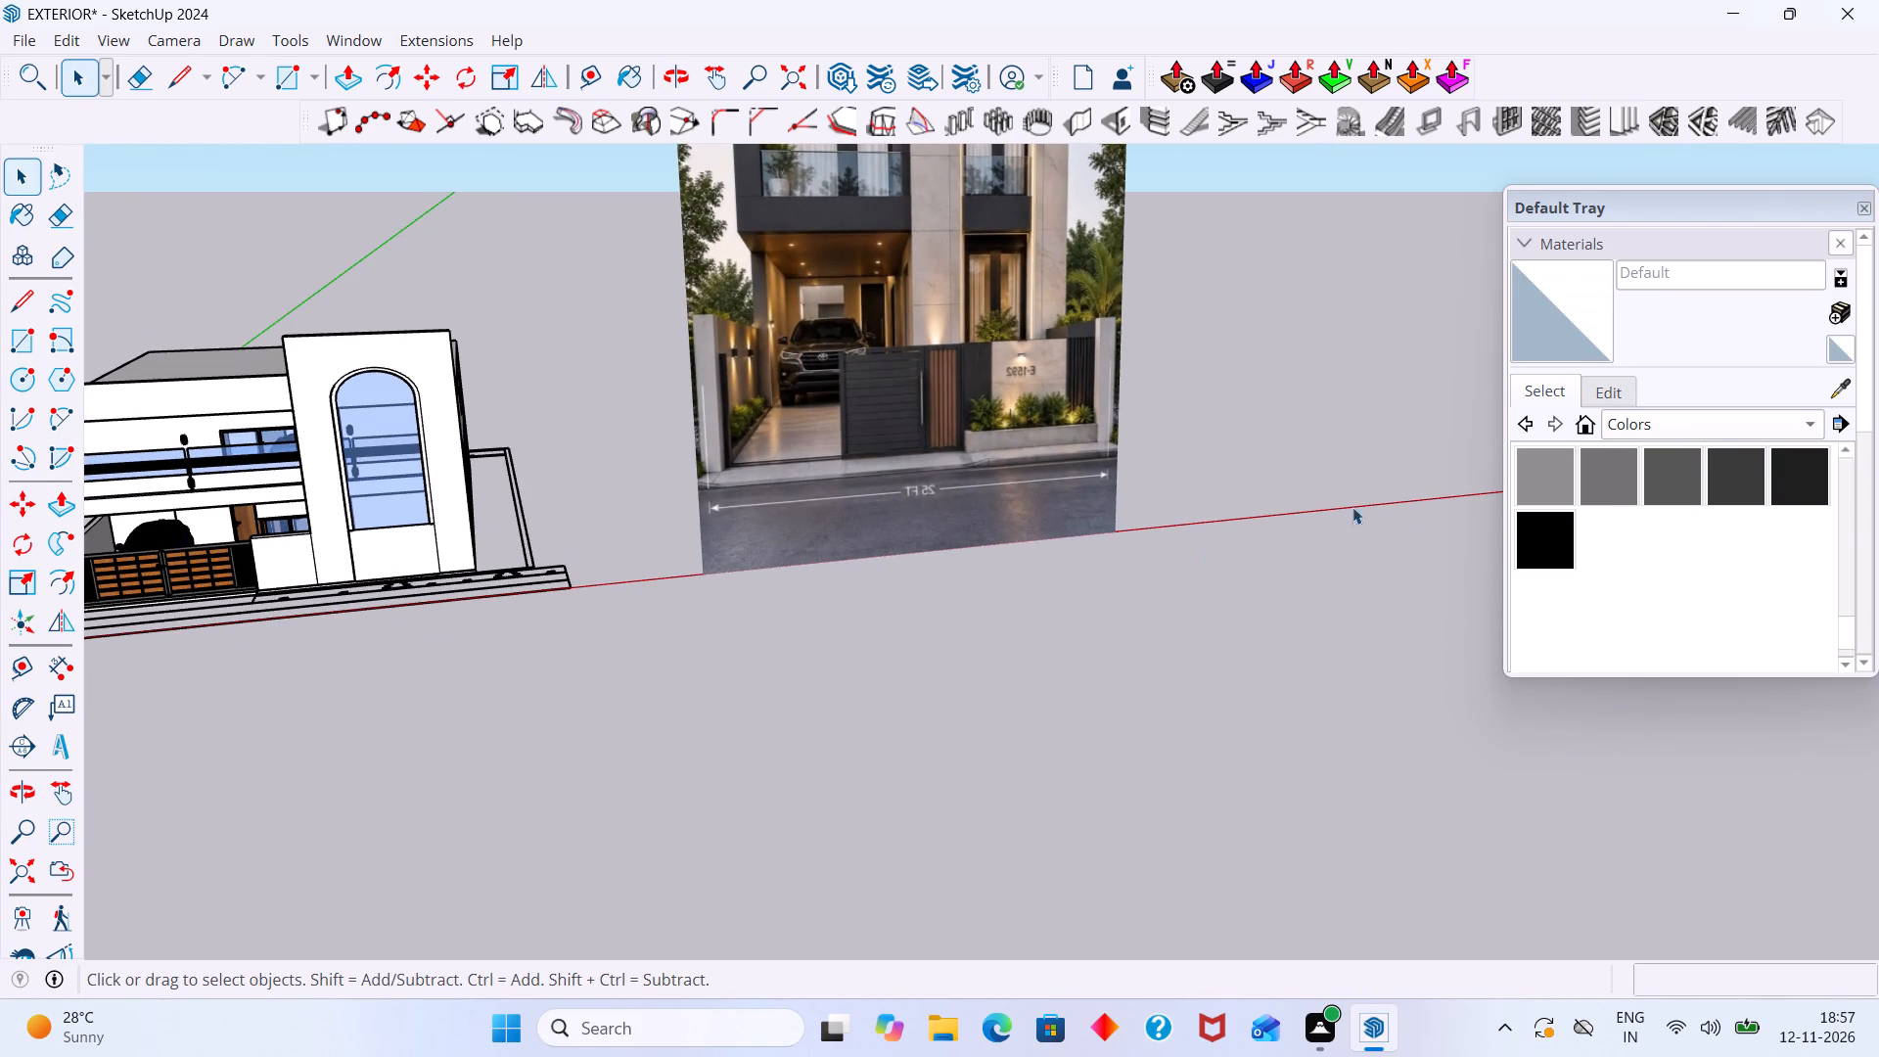
Look through the Colors and Colors-Named material collections for facade finishes.
{"action": "scroll", "coordinate": [1675, 460], "scroll_direction": "up", "scroll_amount": 19}
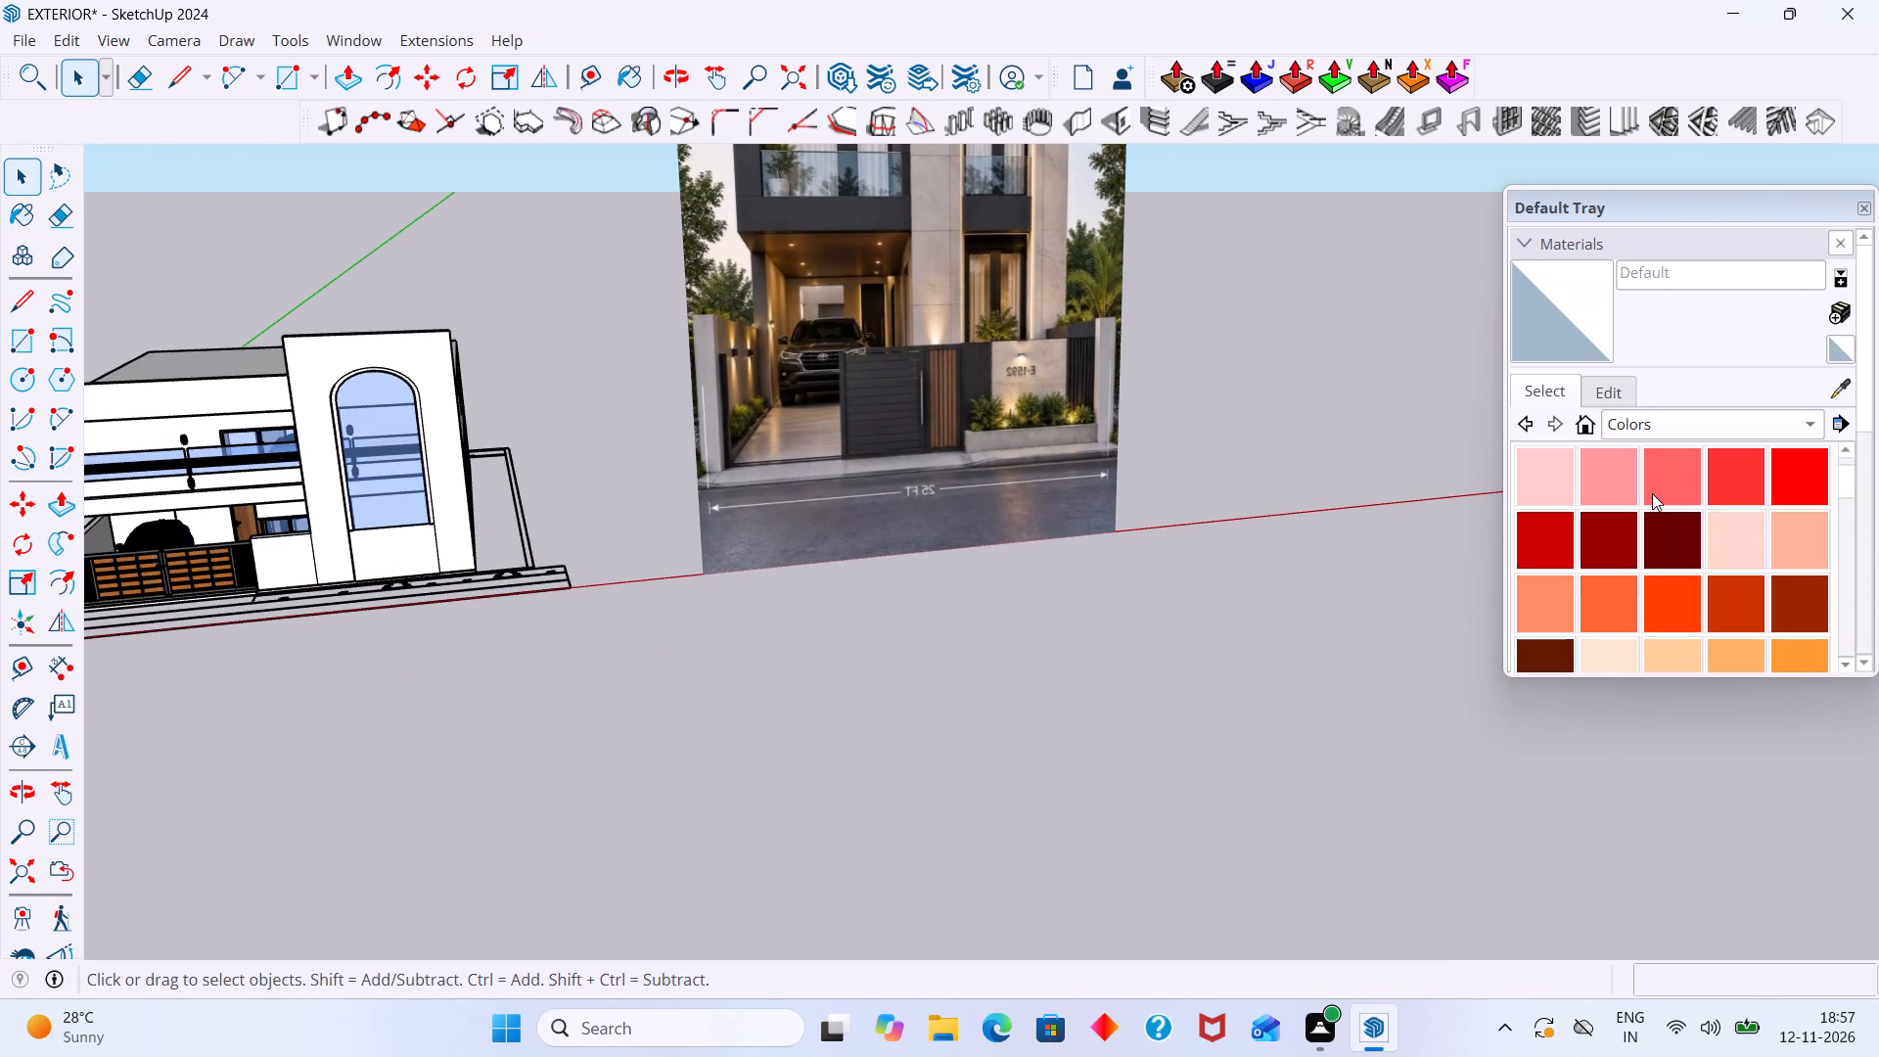
{"action": "scroll", "coordinate": [1652, 493], "scroll_direction": "up", "scroll_amount": 11}
{"action": "left_click", "coordinate": [1811, 426]}
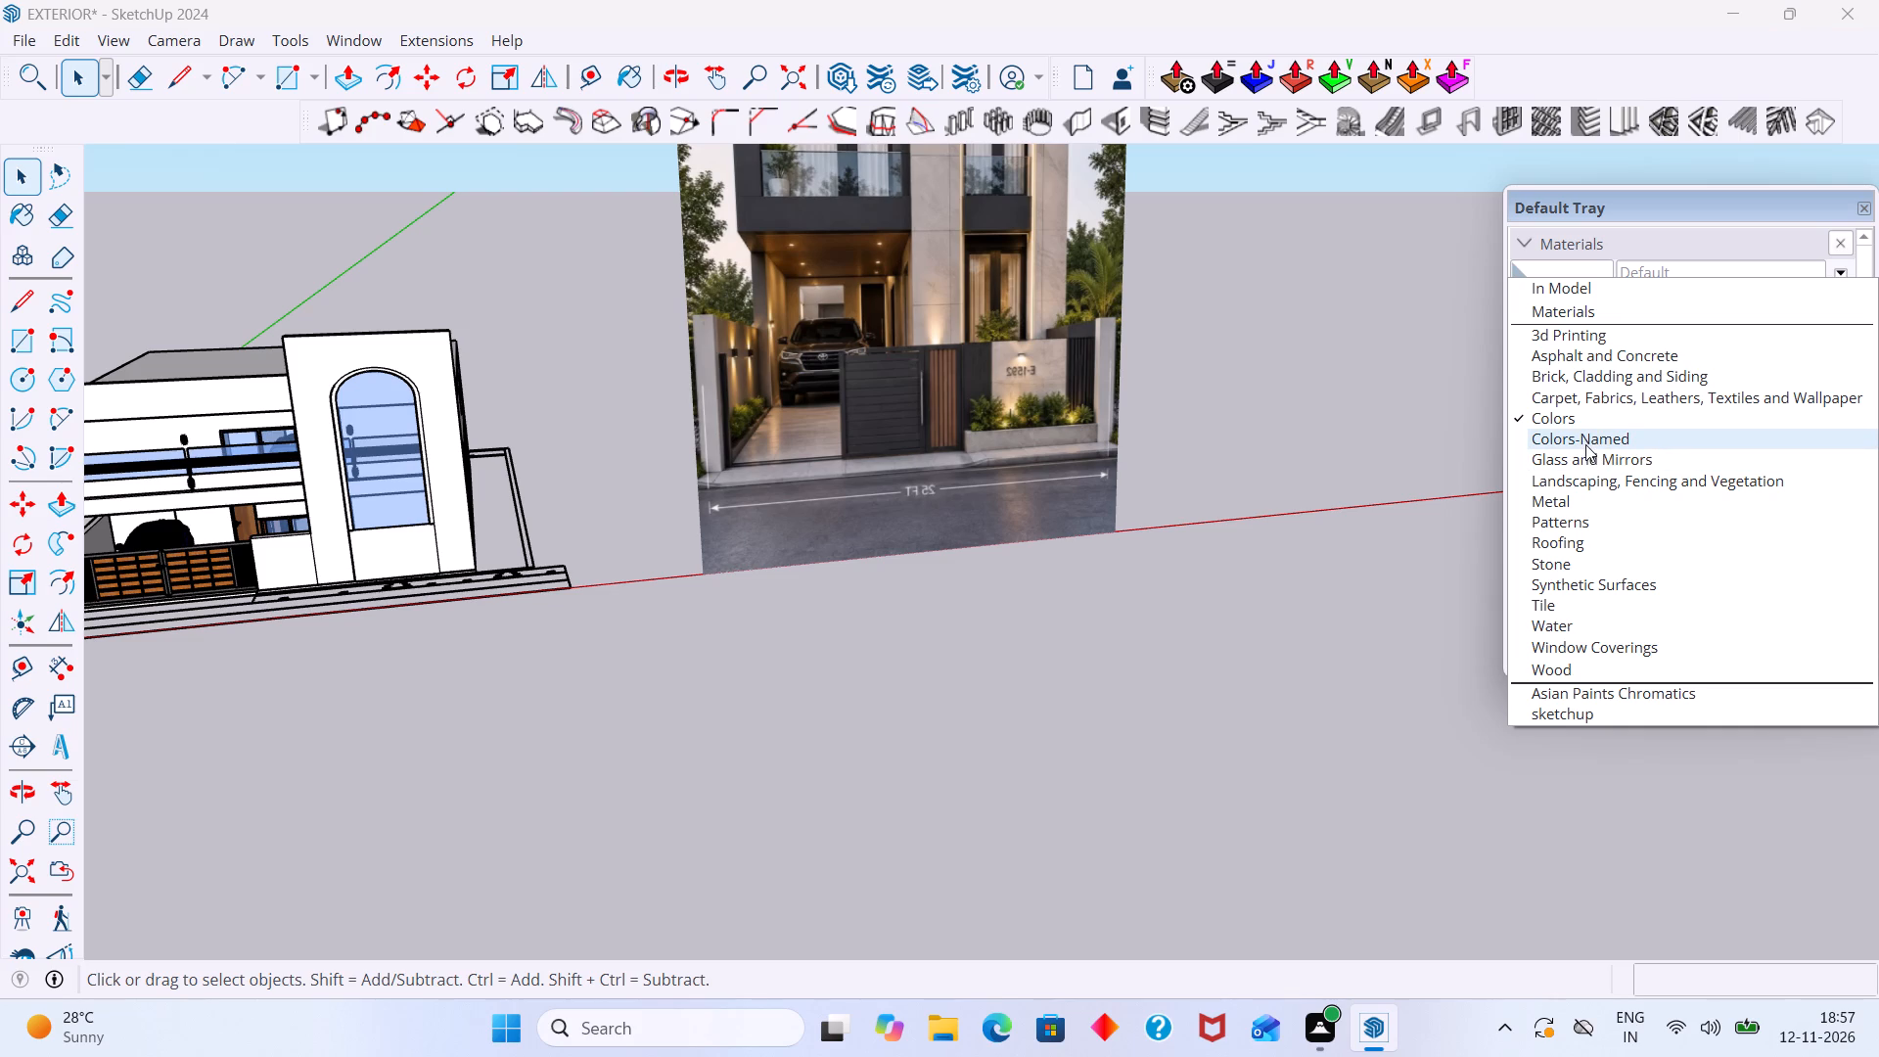
{"action": "left_click", "coordinate": [1585, 444]}
{"action": "scroll", "coordinate": [1644, 542], "scroll_direction": "up", "scroll_amount": 5}
{"action": "scroll", "coordinate": [1644, 542], "scroll_direction": "down", "scroll_amount": 6}
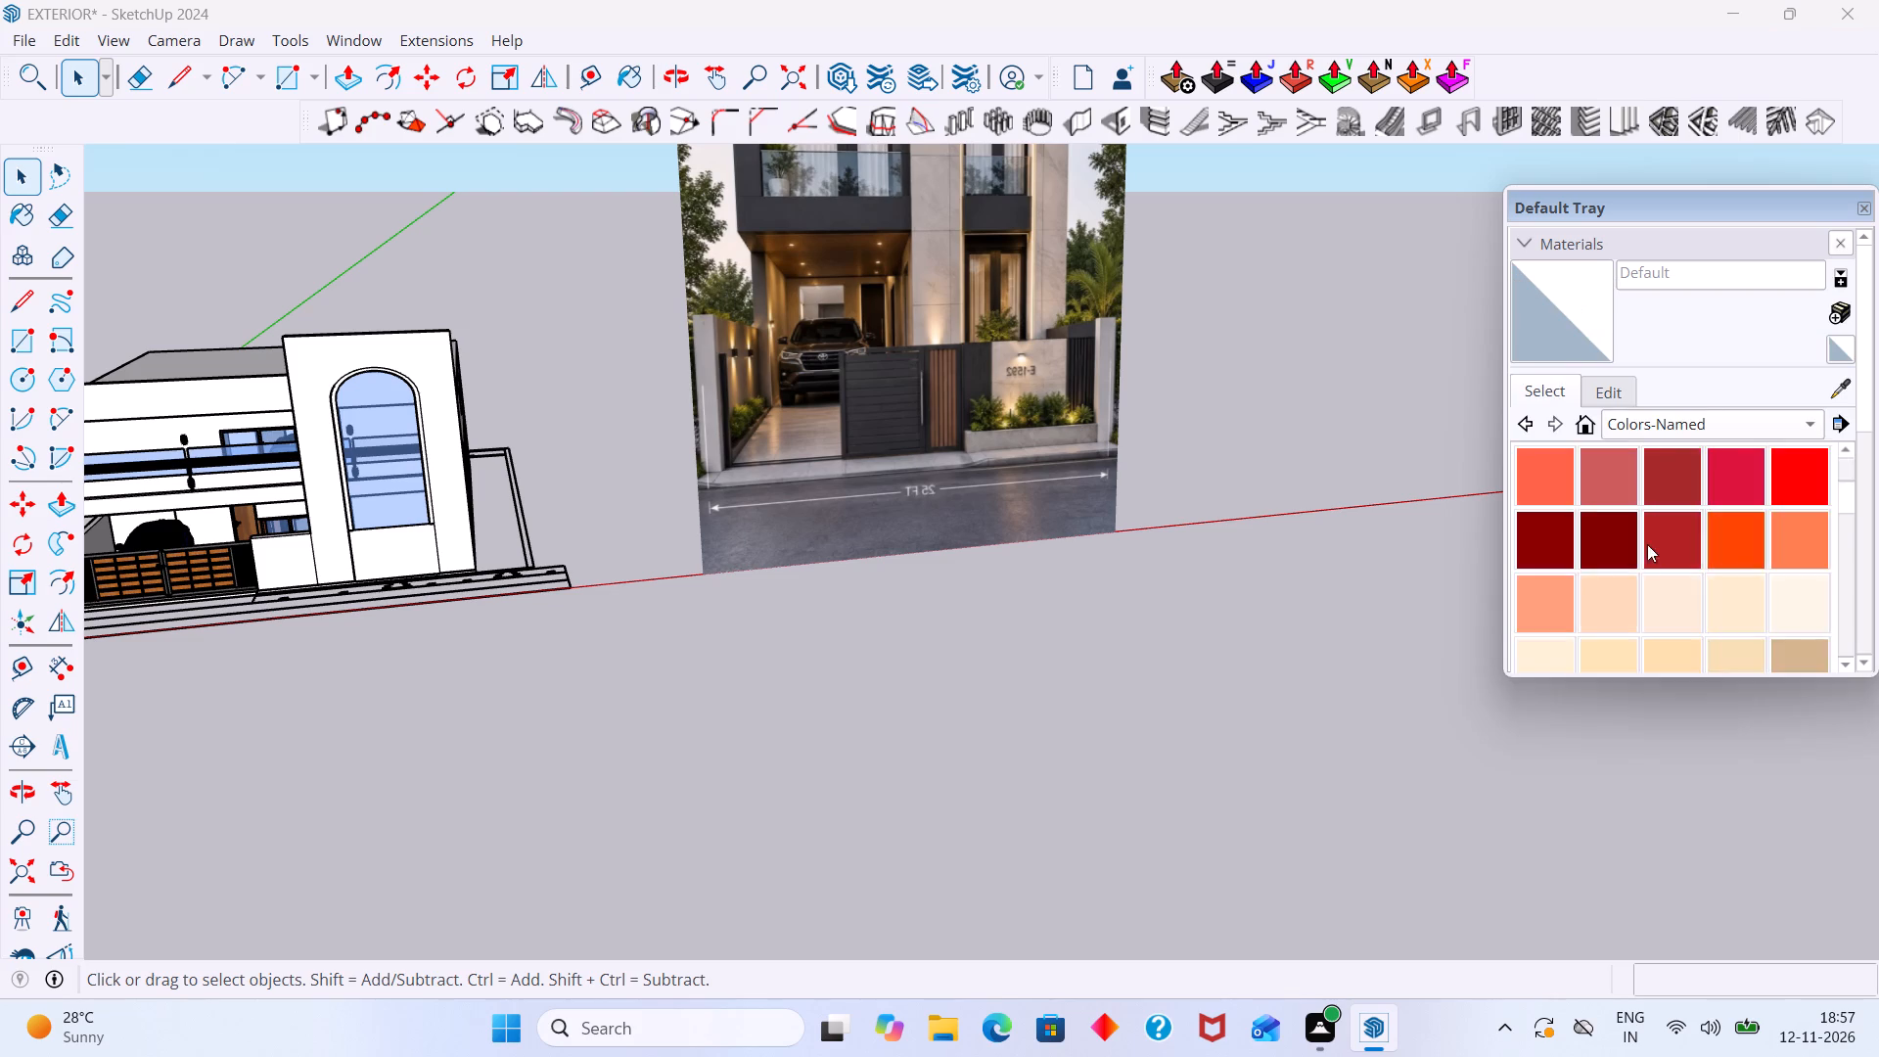
{"action": "scroll", "coordinate": [1647, 544], "scroll_direction": "down", "scroll_amount": 20}
{"action": "scroll", "coordinate": [1647, 544], "scroll_direction": "down", "scroll_amount": 13}
{"action": "scroll", "coordinate": [1627, 548], "scroll_direction": "up", "scroll_amount": 13}
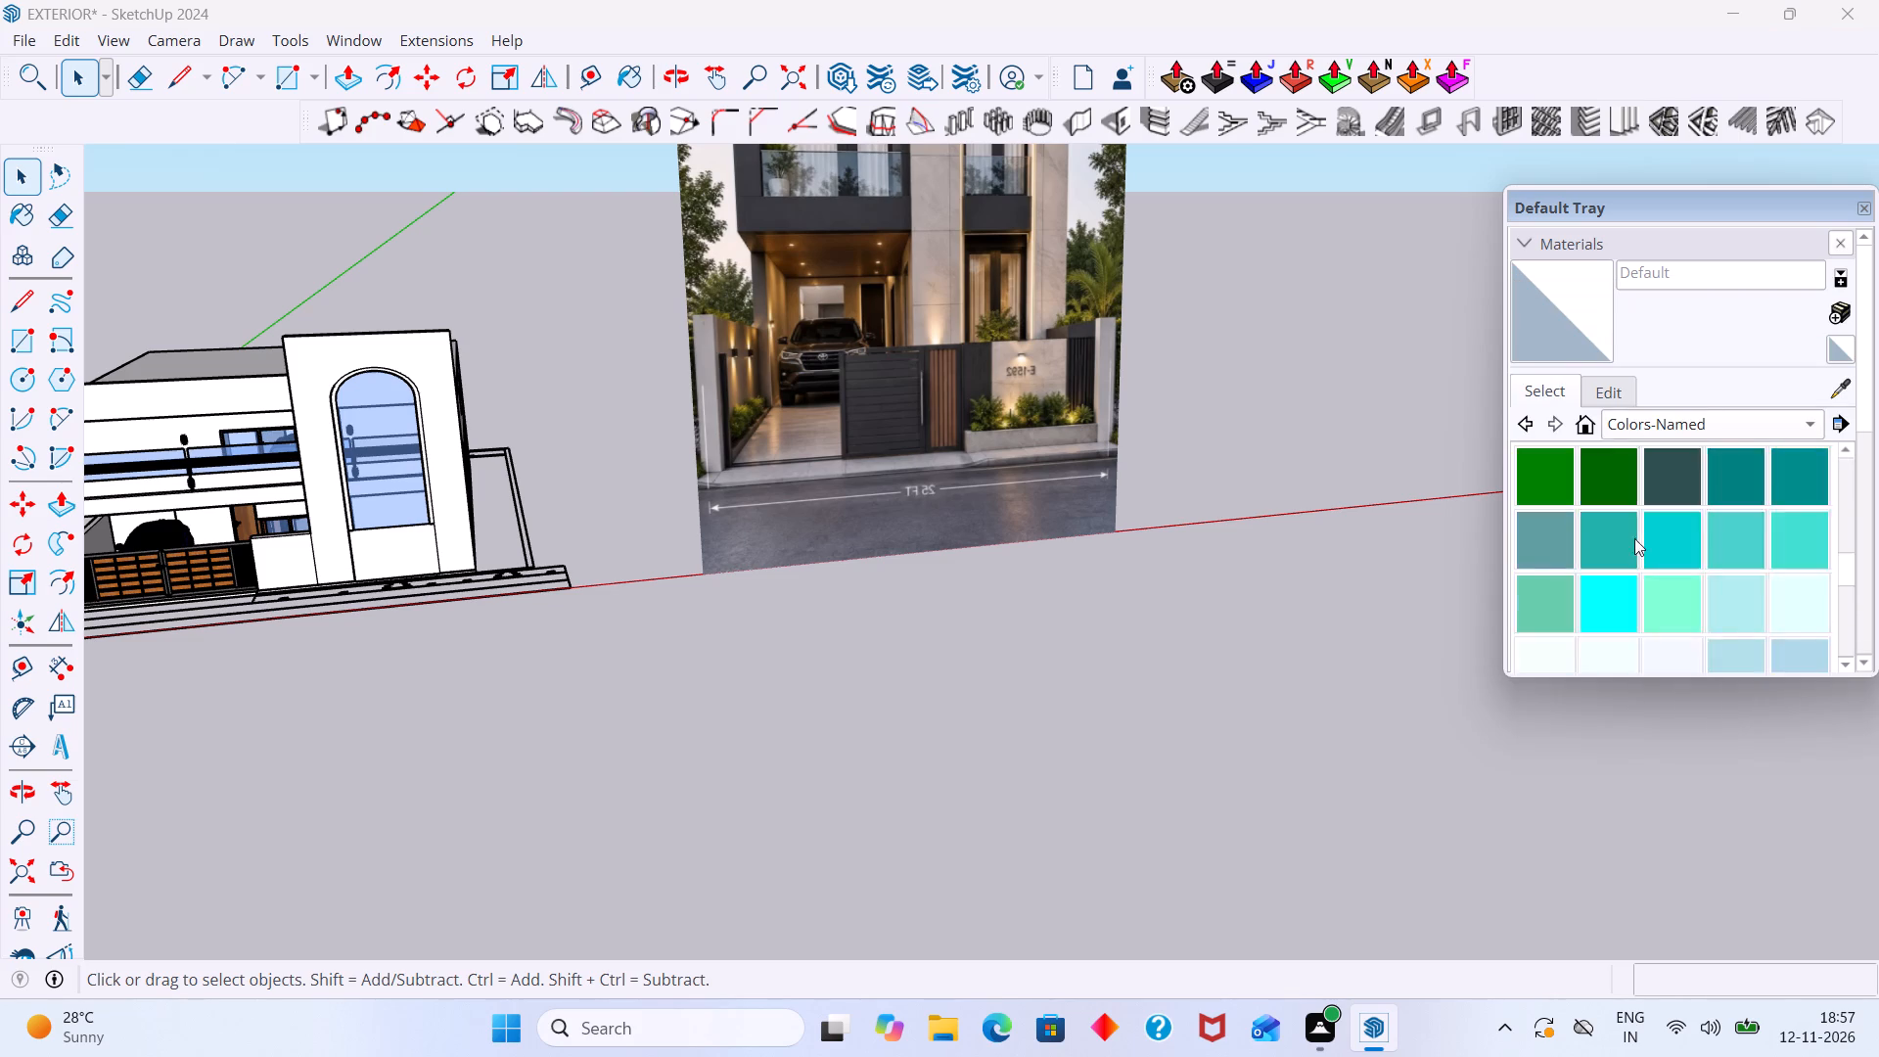
{"action": "scroll", "coordinate": [1634, 538], "scroll_direction": "up", "scroll_amount": 20}
{"action": "scroll", "coordinate": [1634, 538], "scroll_direction": "up", "scroll_amount": 7}
{"action": "scroll", "coordinate": [1633, 525], "scroll_direction": "down", "scroll_amount": 3}
{"action": "scroll", "coordinate": [1634, 526], "scroll_direction": "up", "scroll_amount": 3}
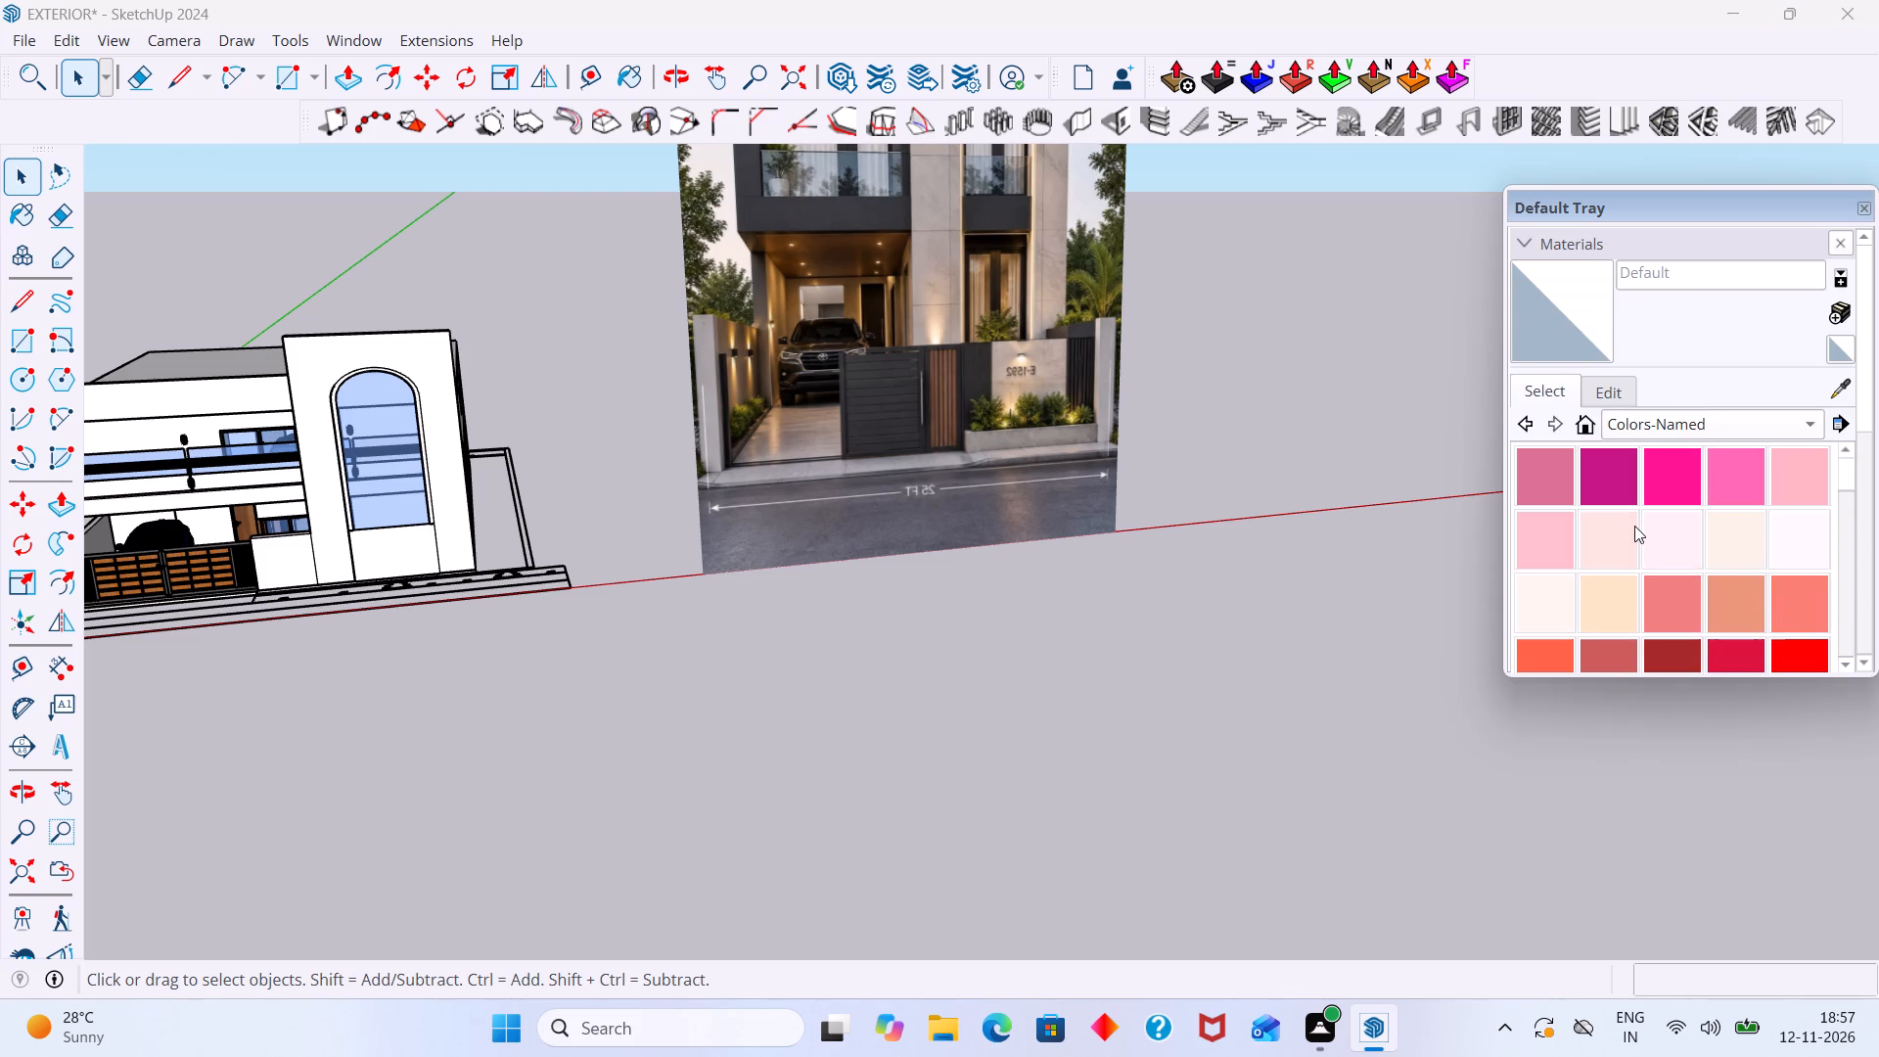
{"action": "left_click", "coordinate": [1809, 426]}
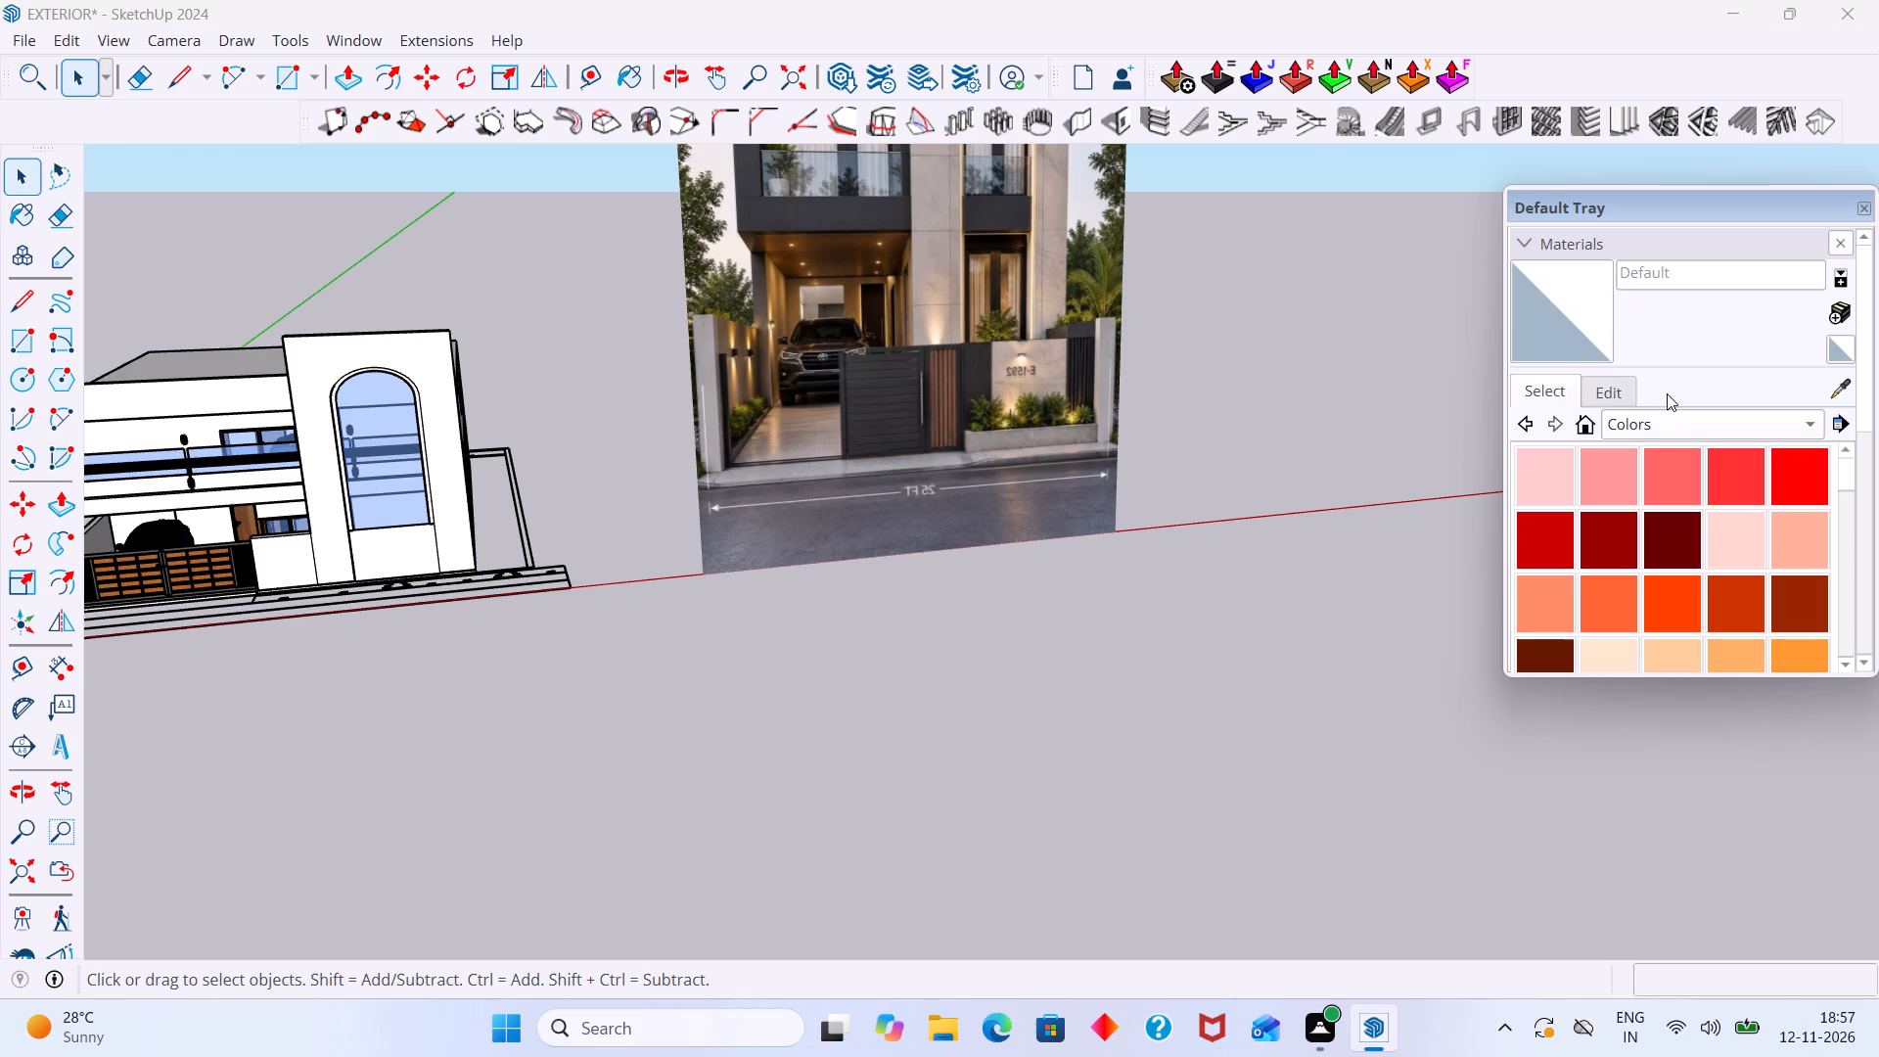
Switch the materials library to the Asian Paints Chromatics collection.
{"action": "left_click", "coordinate": [1809, 429]}
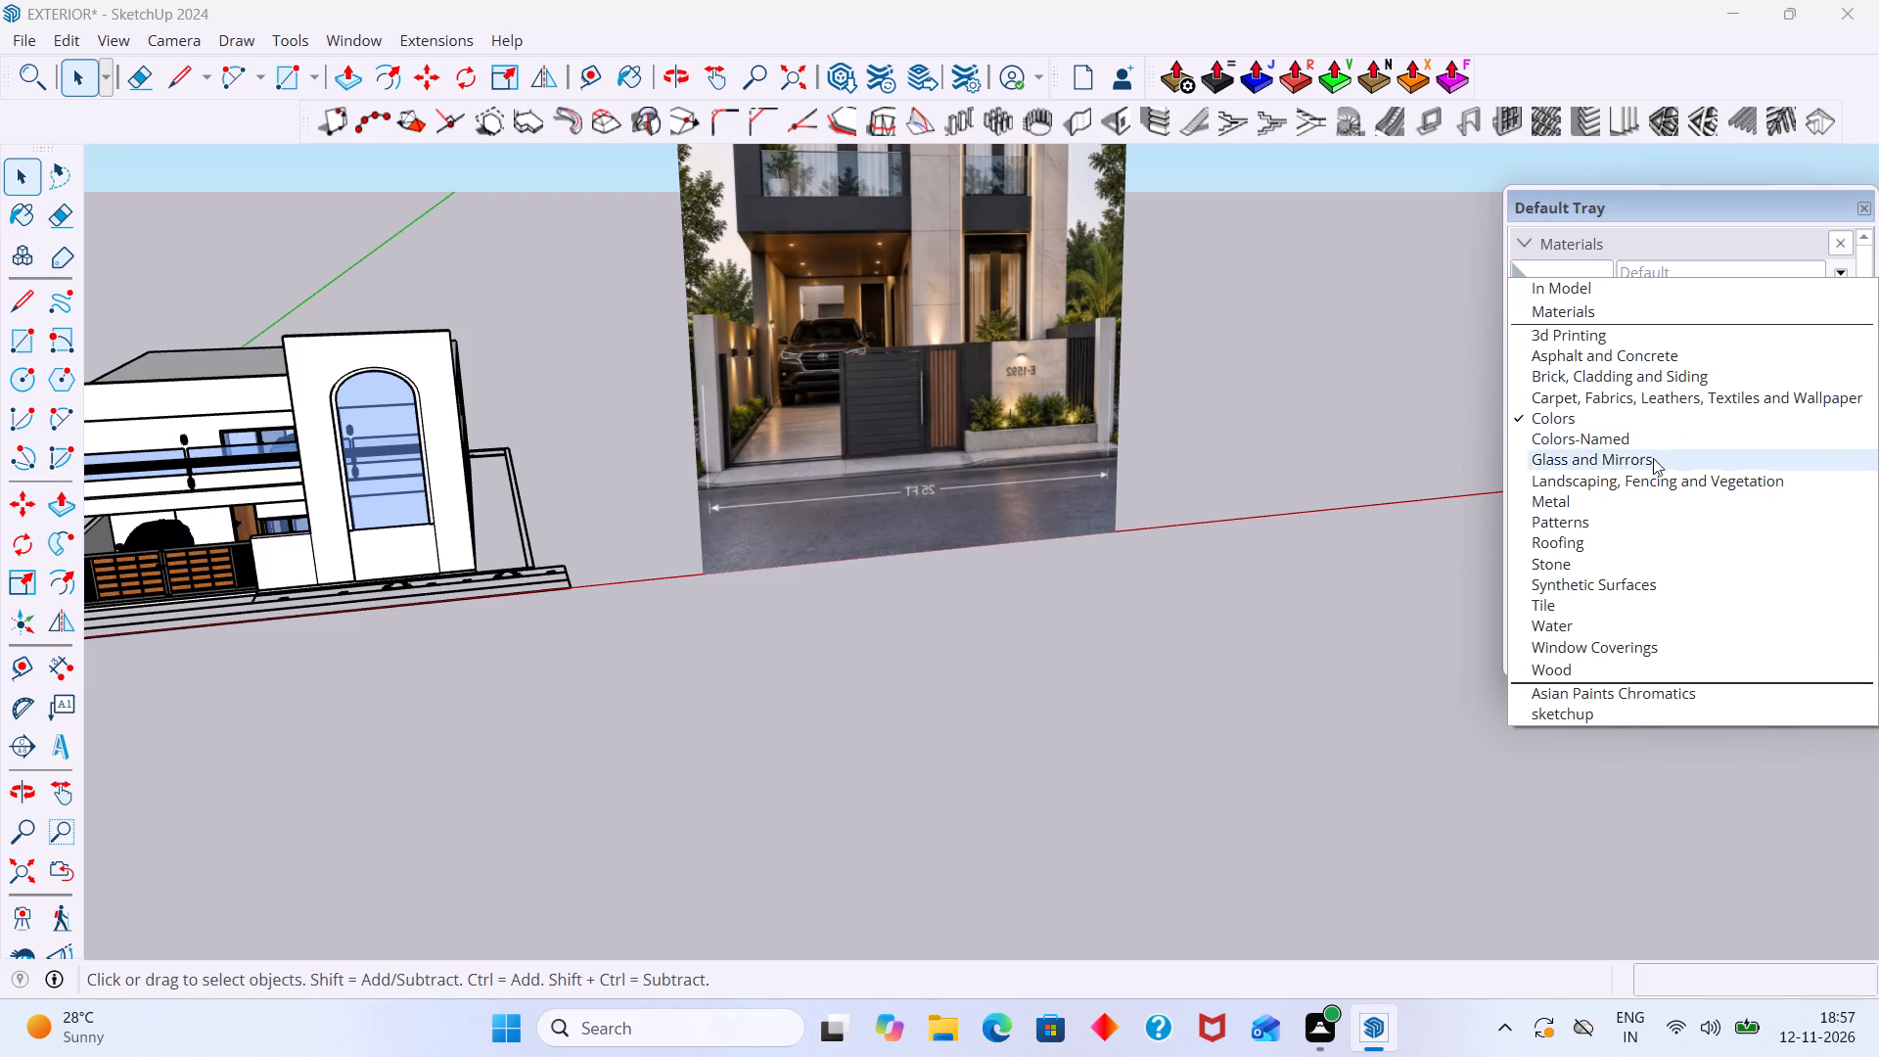
{"action": "scroll", "coordinate": [1637, 515], "scroll_direction": "down", "scroll_amount": 3}
{"action": "left_click", "coordinate": [1587, 688]}
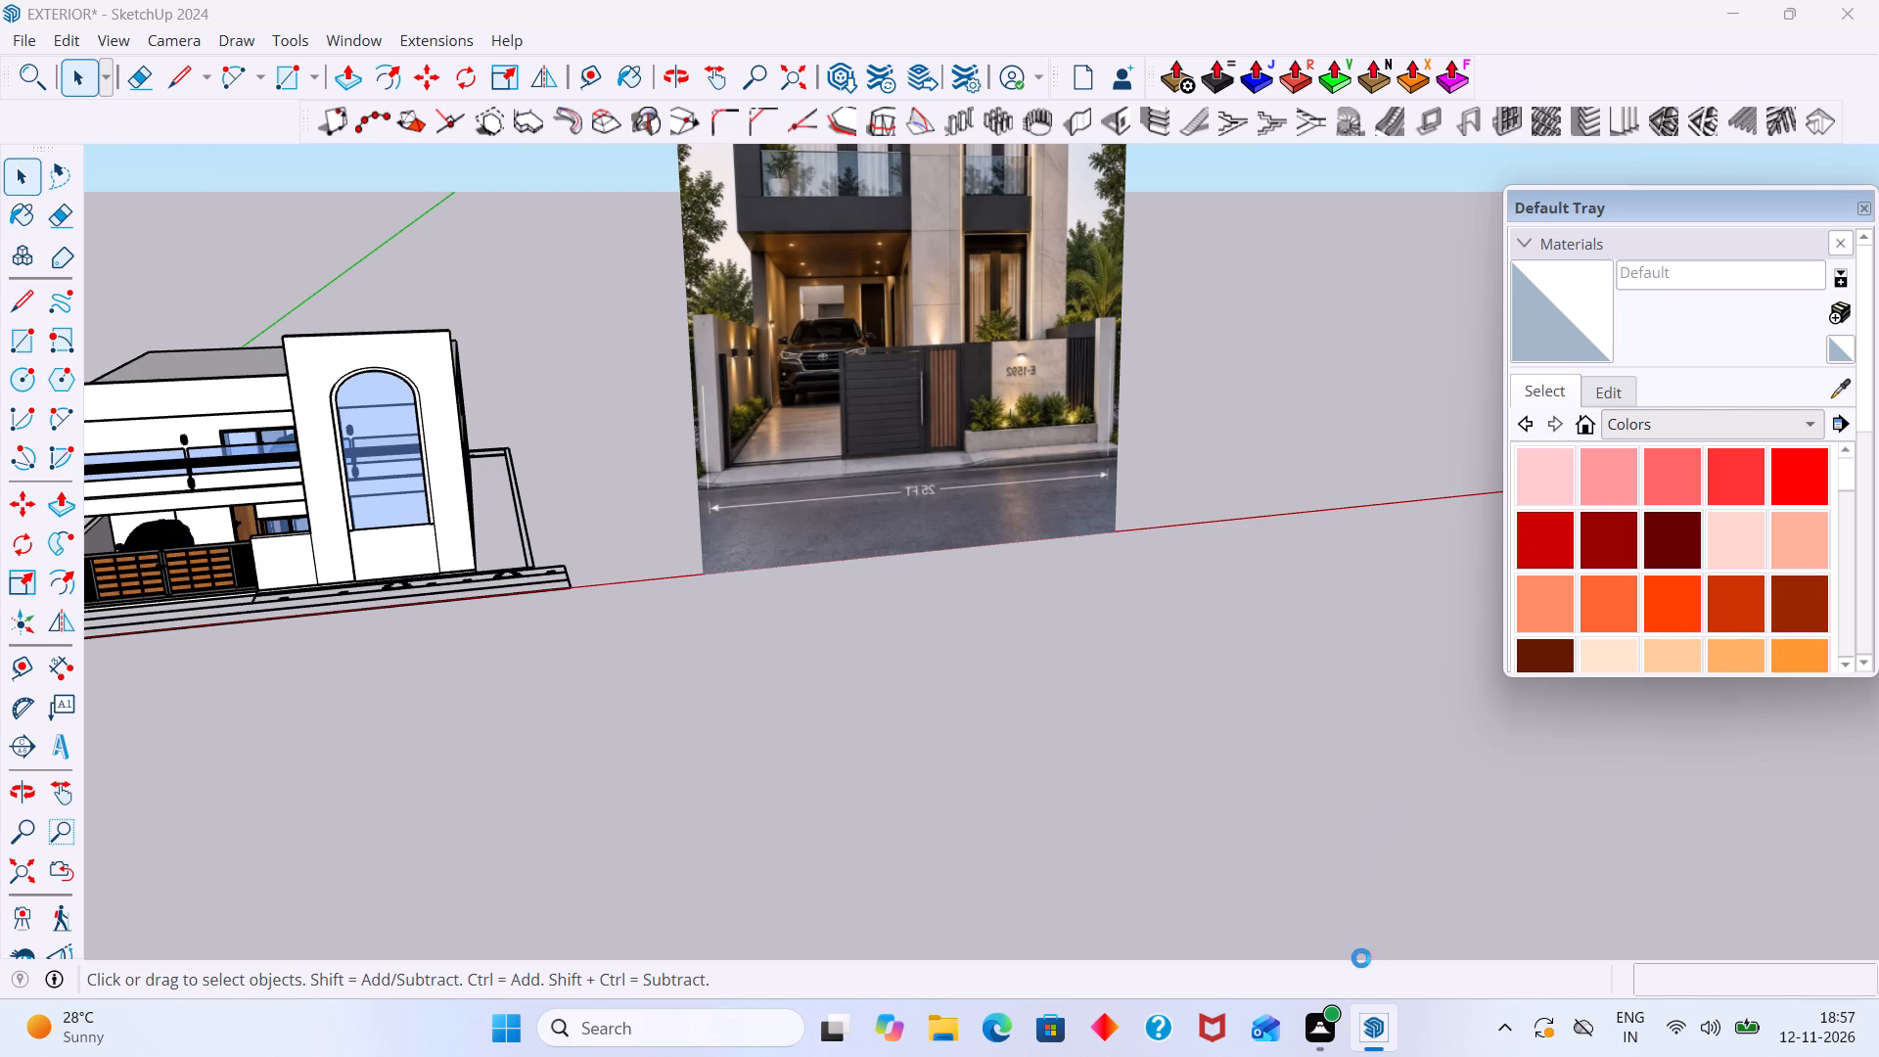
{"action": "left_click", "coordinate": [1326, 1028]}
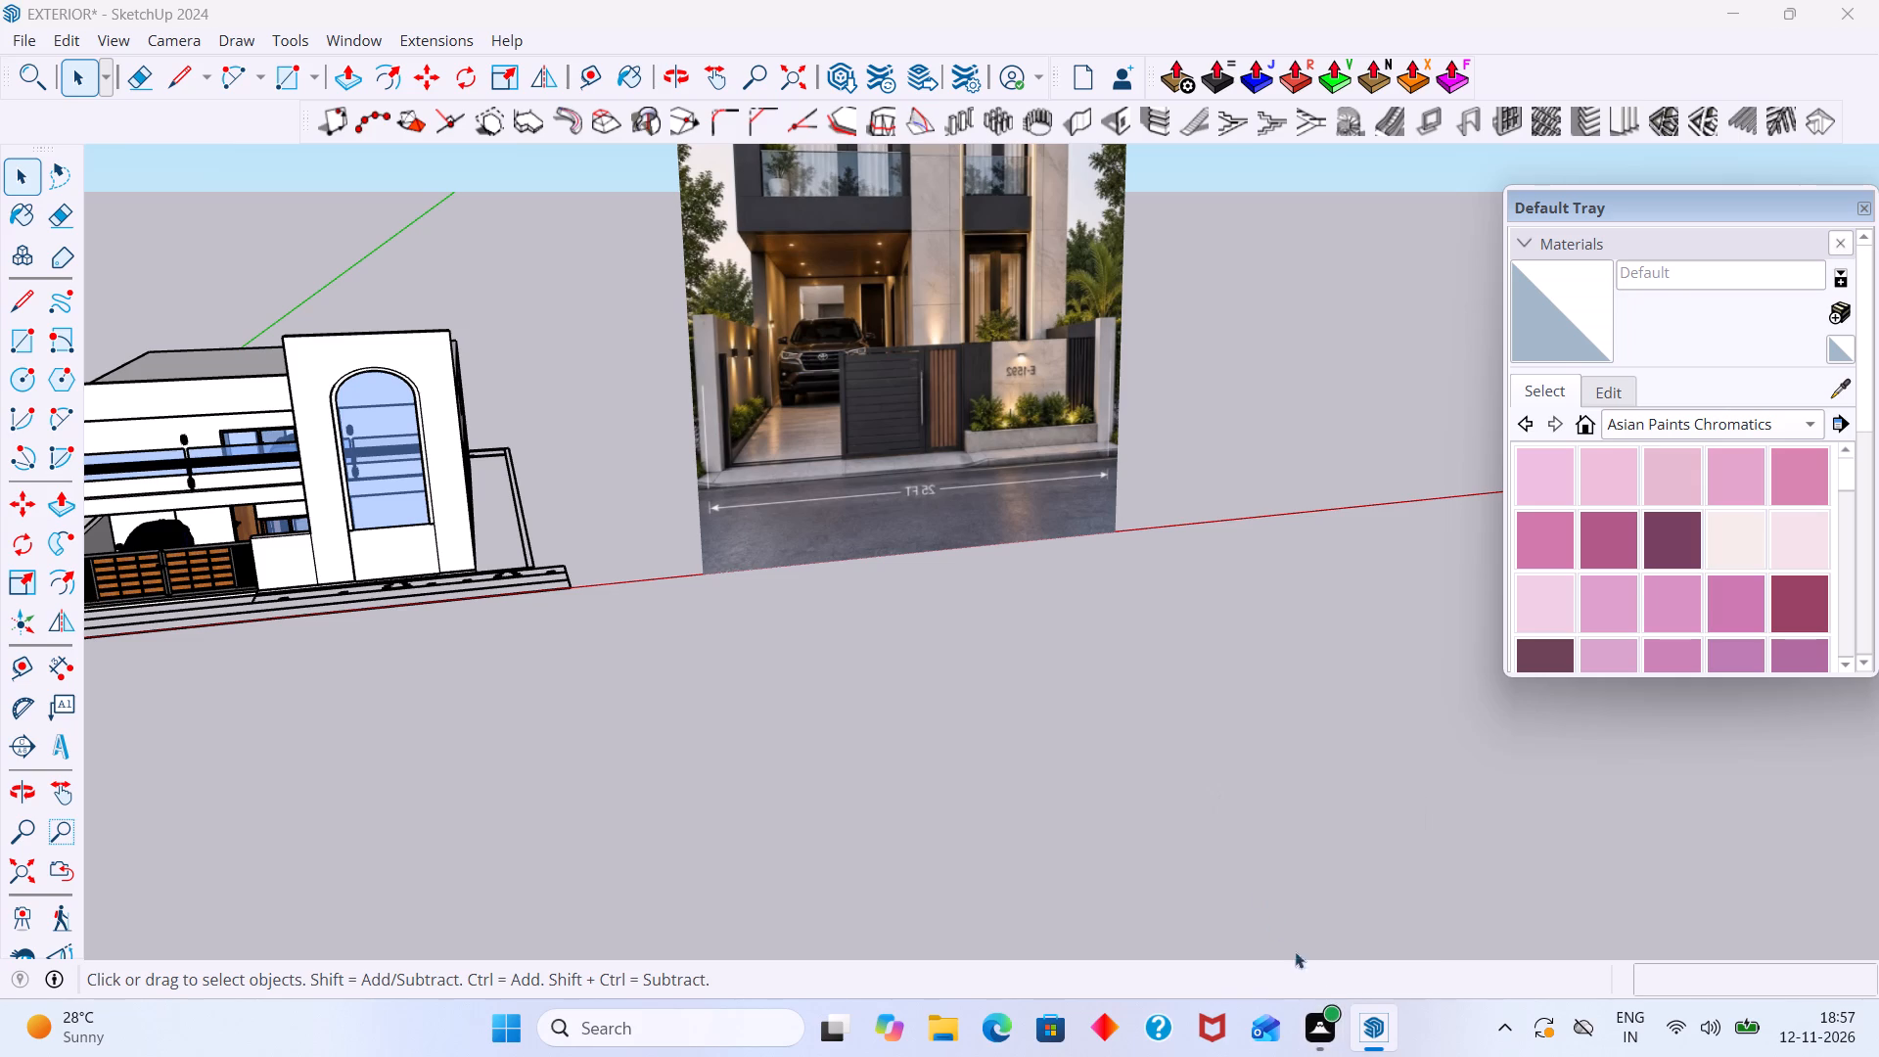
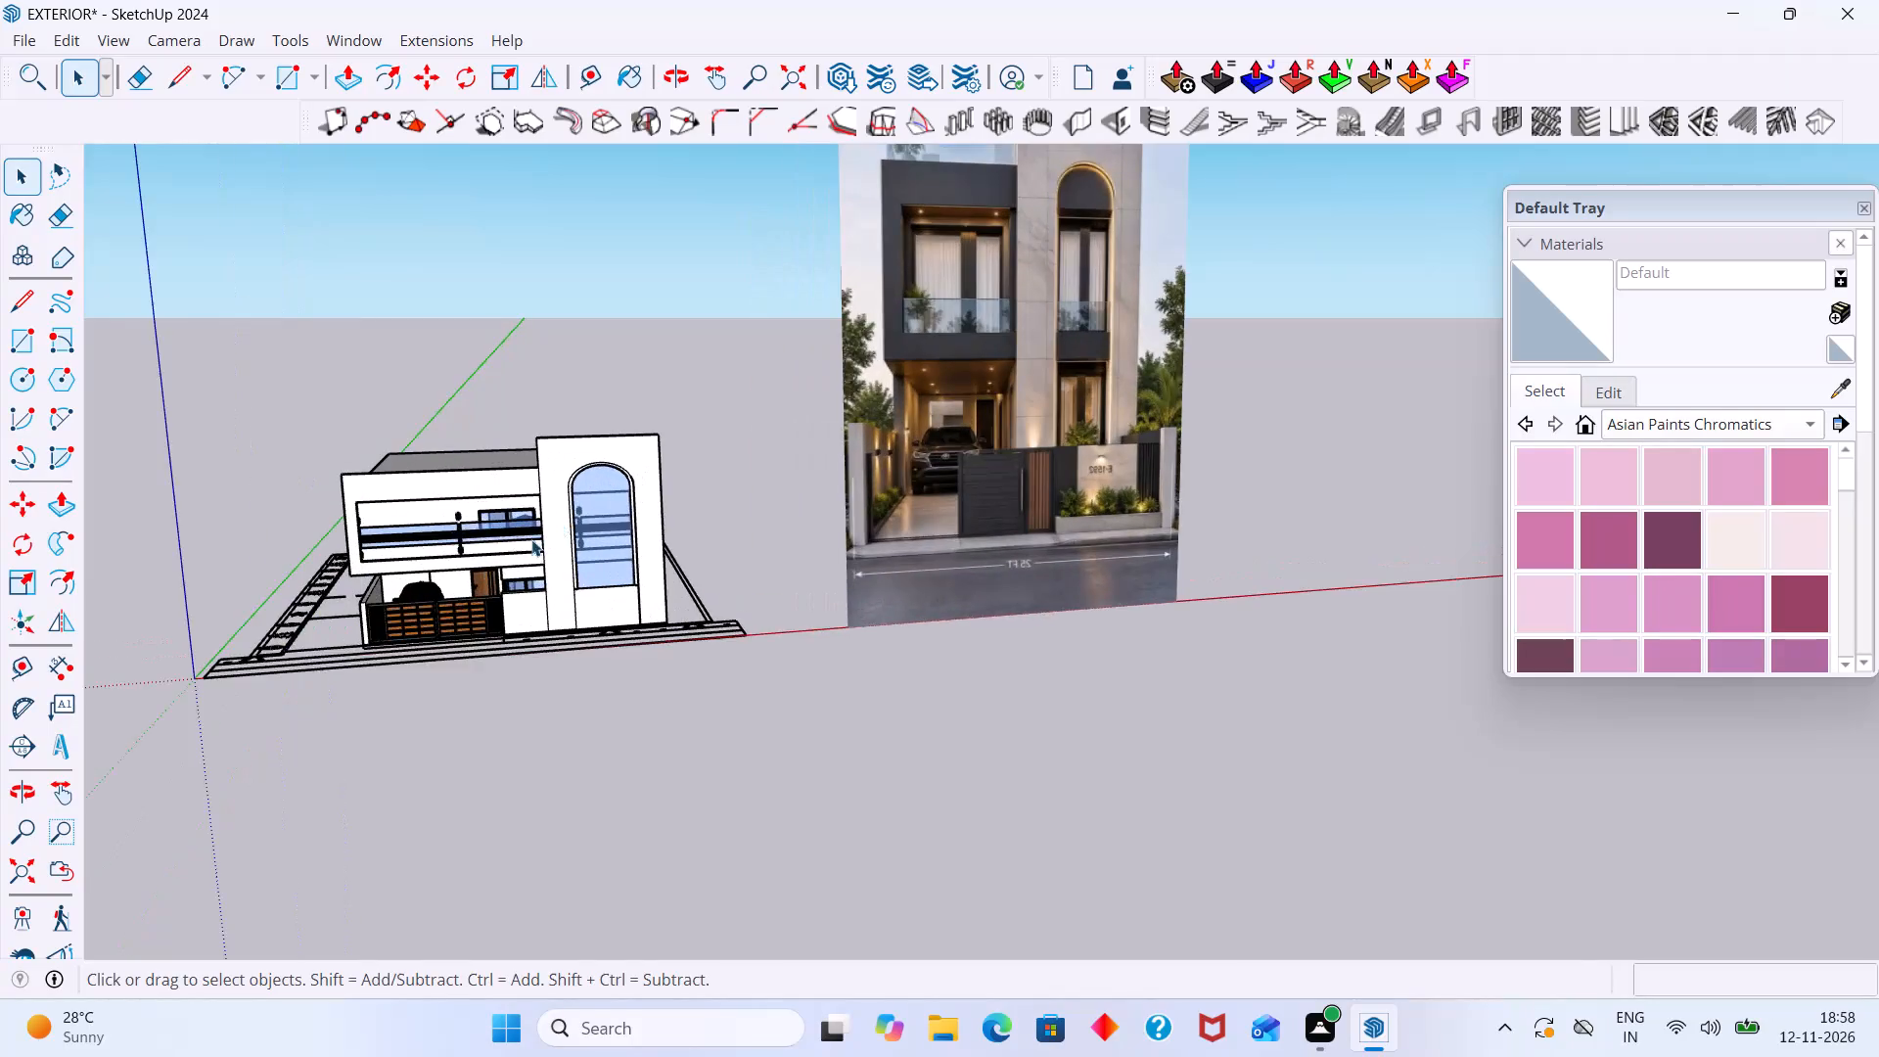
Open the balcony frame group and paint its front face with Asian Paints Chromatics colour 0272 AP 9625 Blue Grape-N.
{"action": "middle_click_drag", "start_coordinate": [541, 552], "coordinate": [584, 576]}
{"action": "scroll", "coordinate": [585, 580], "scroll_direction": "down", "scroll_amount": 4}
{"action": "scroll", "coordinate": [483, 561], "scroll_direction": "up", "scroll_amount": 8}
{"action": "left_click", "coordinate": [471, 486]}
{"action": "scroll", "coordinate": [473, 478], "scroll_direction": "up", "scroll_amount": 2}
{"action": "double_click", "coordinate": [473, 478]}
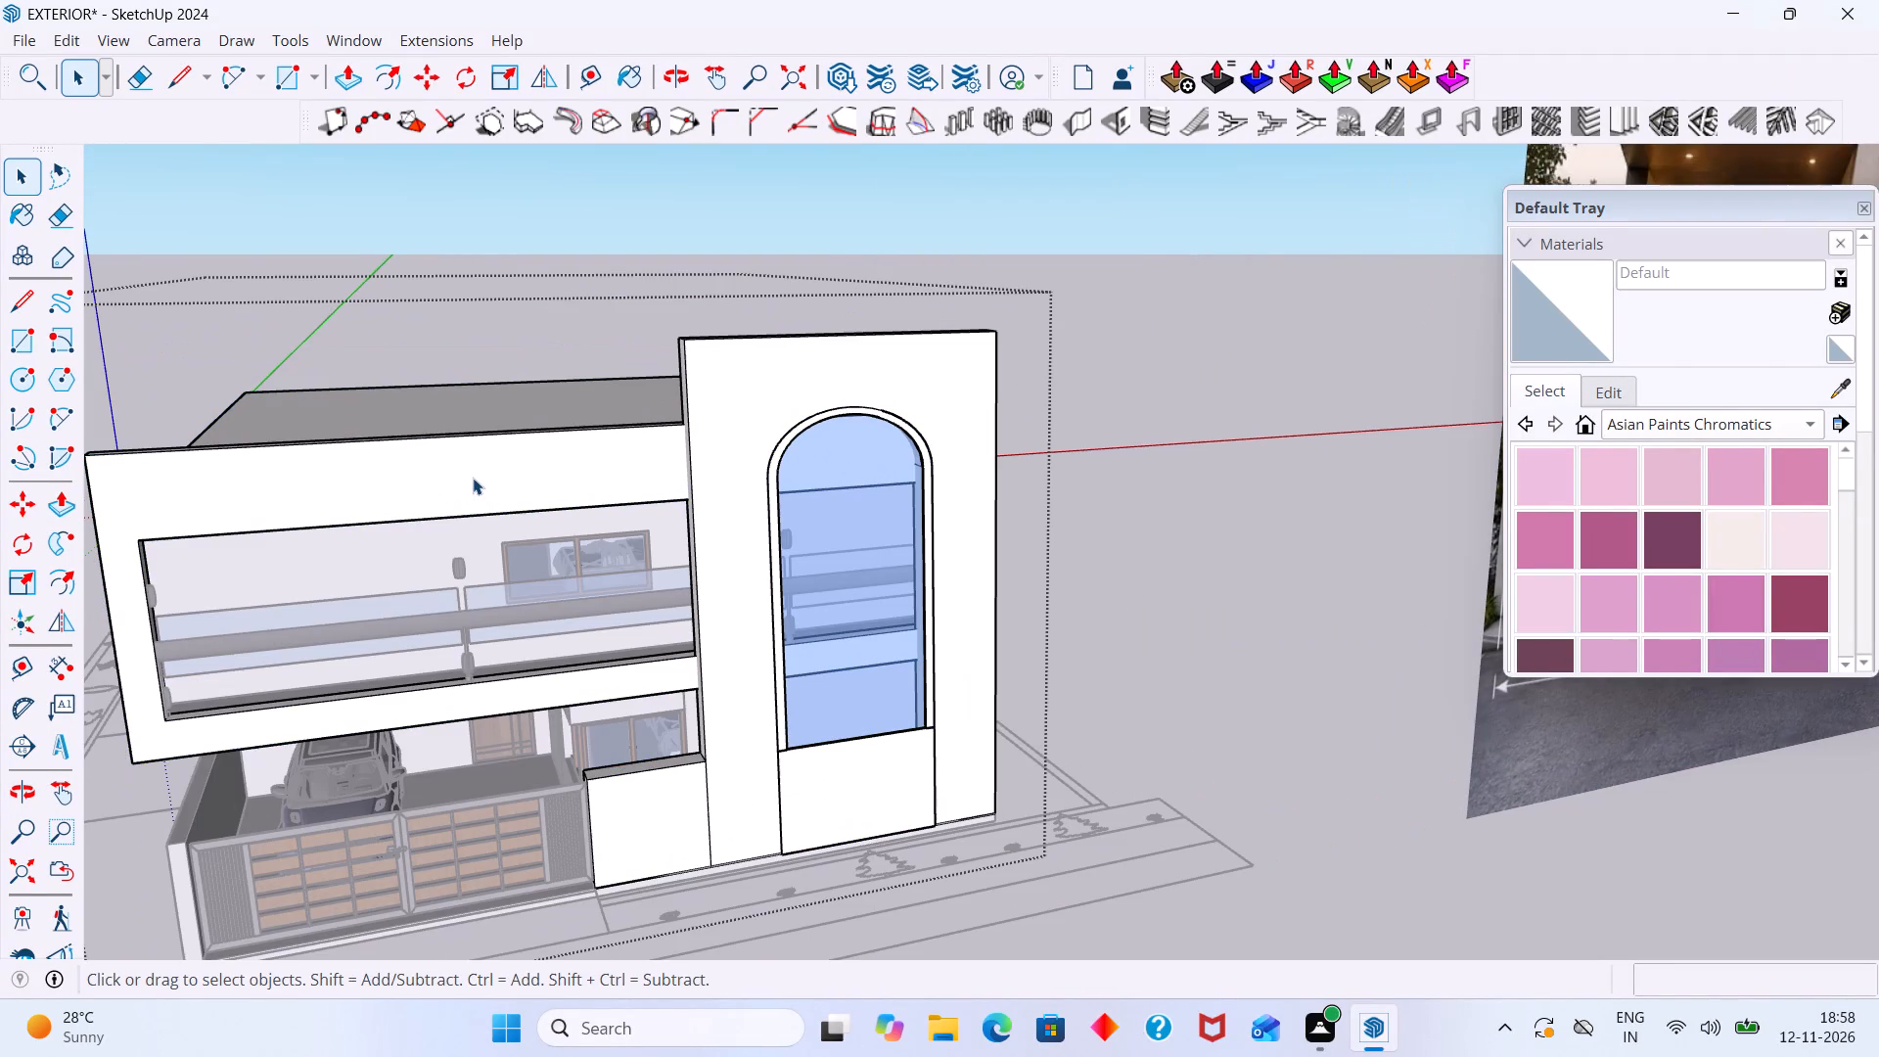
{"action": "left_click", "coordinate": [489, 482]}
{"action": "double_click", "coordinate": [523, 483]}
{"action": "scroll", "coordinate": [528, 485], "scroll_direction": "up", "scroll_amount": 2}
{"action": "left_click", "coordinate": [528, 485]}
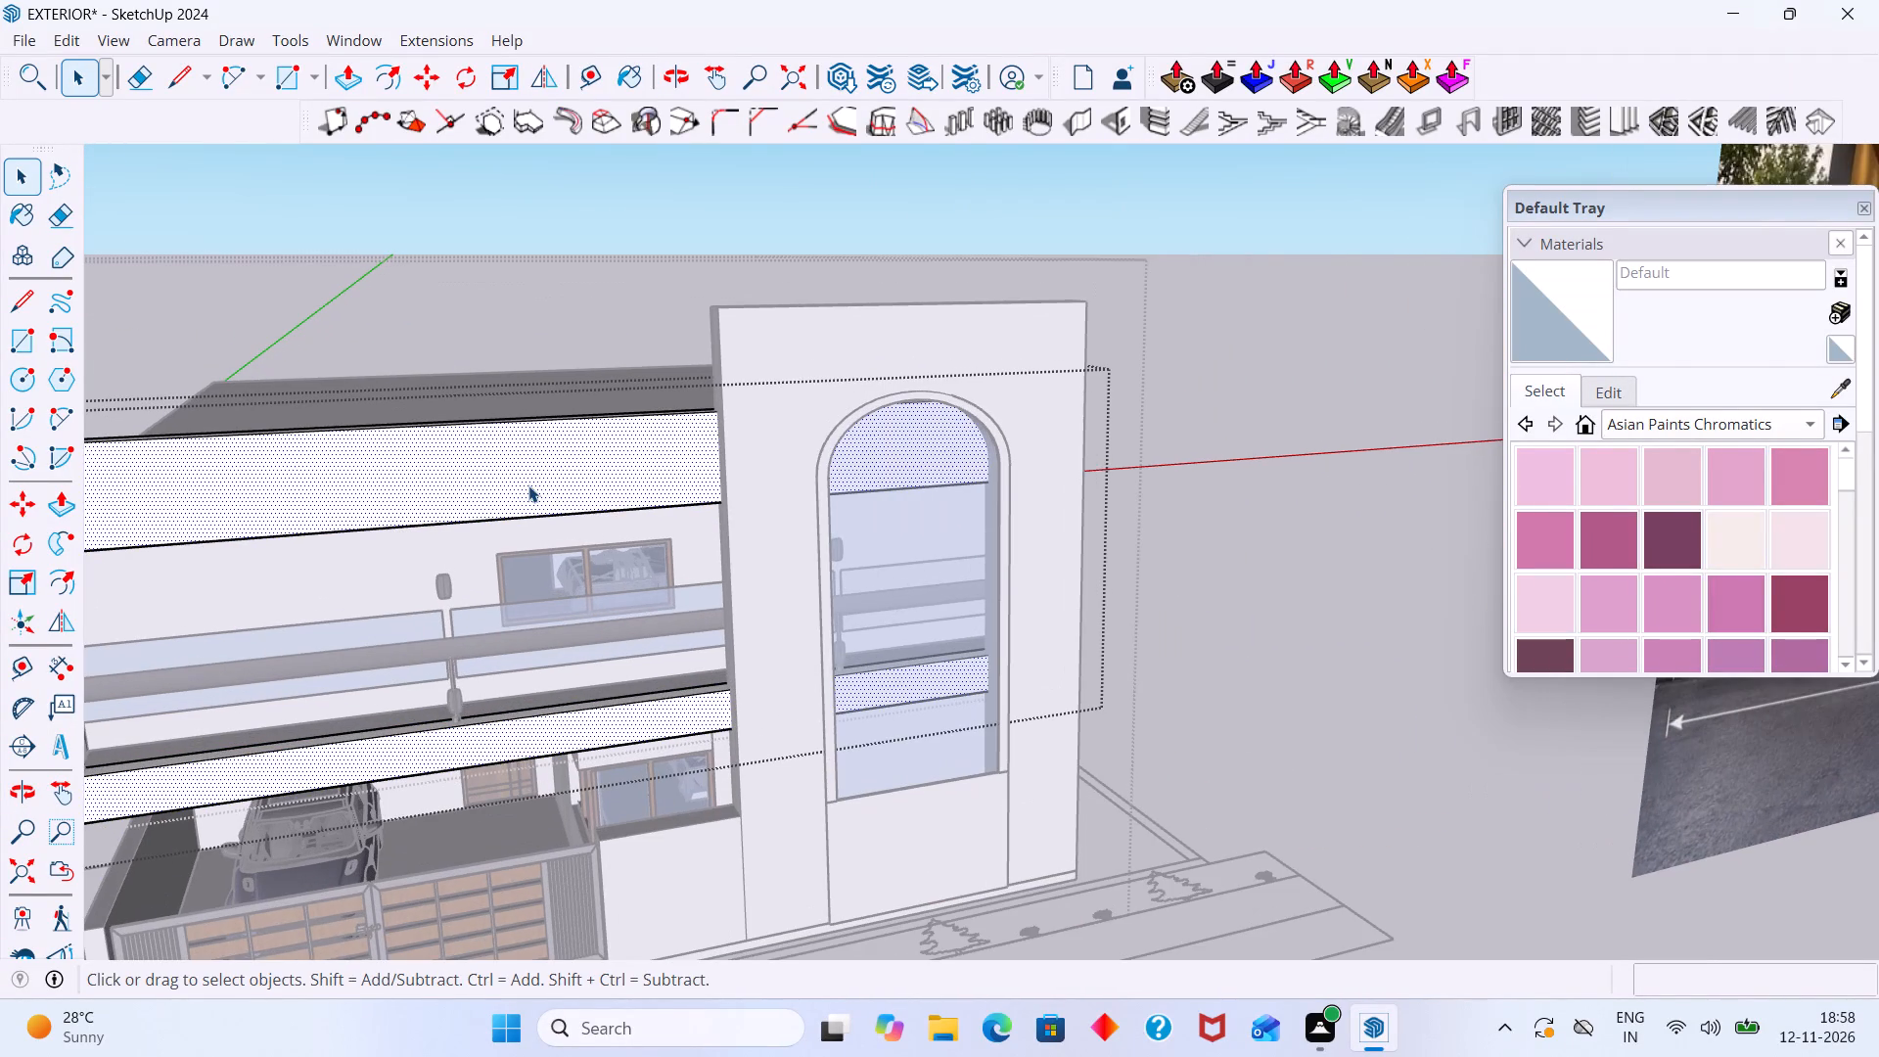
{"action": "scroll", "coordinate": [1655, 517], "scroll_direction": "down", "scroll_amount": 8}
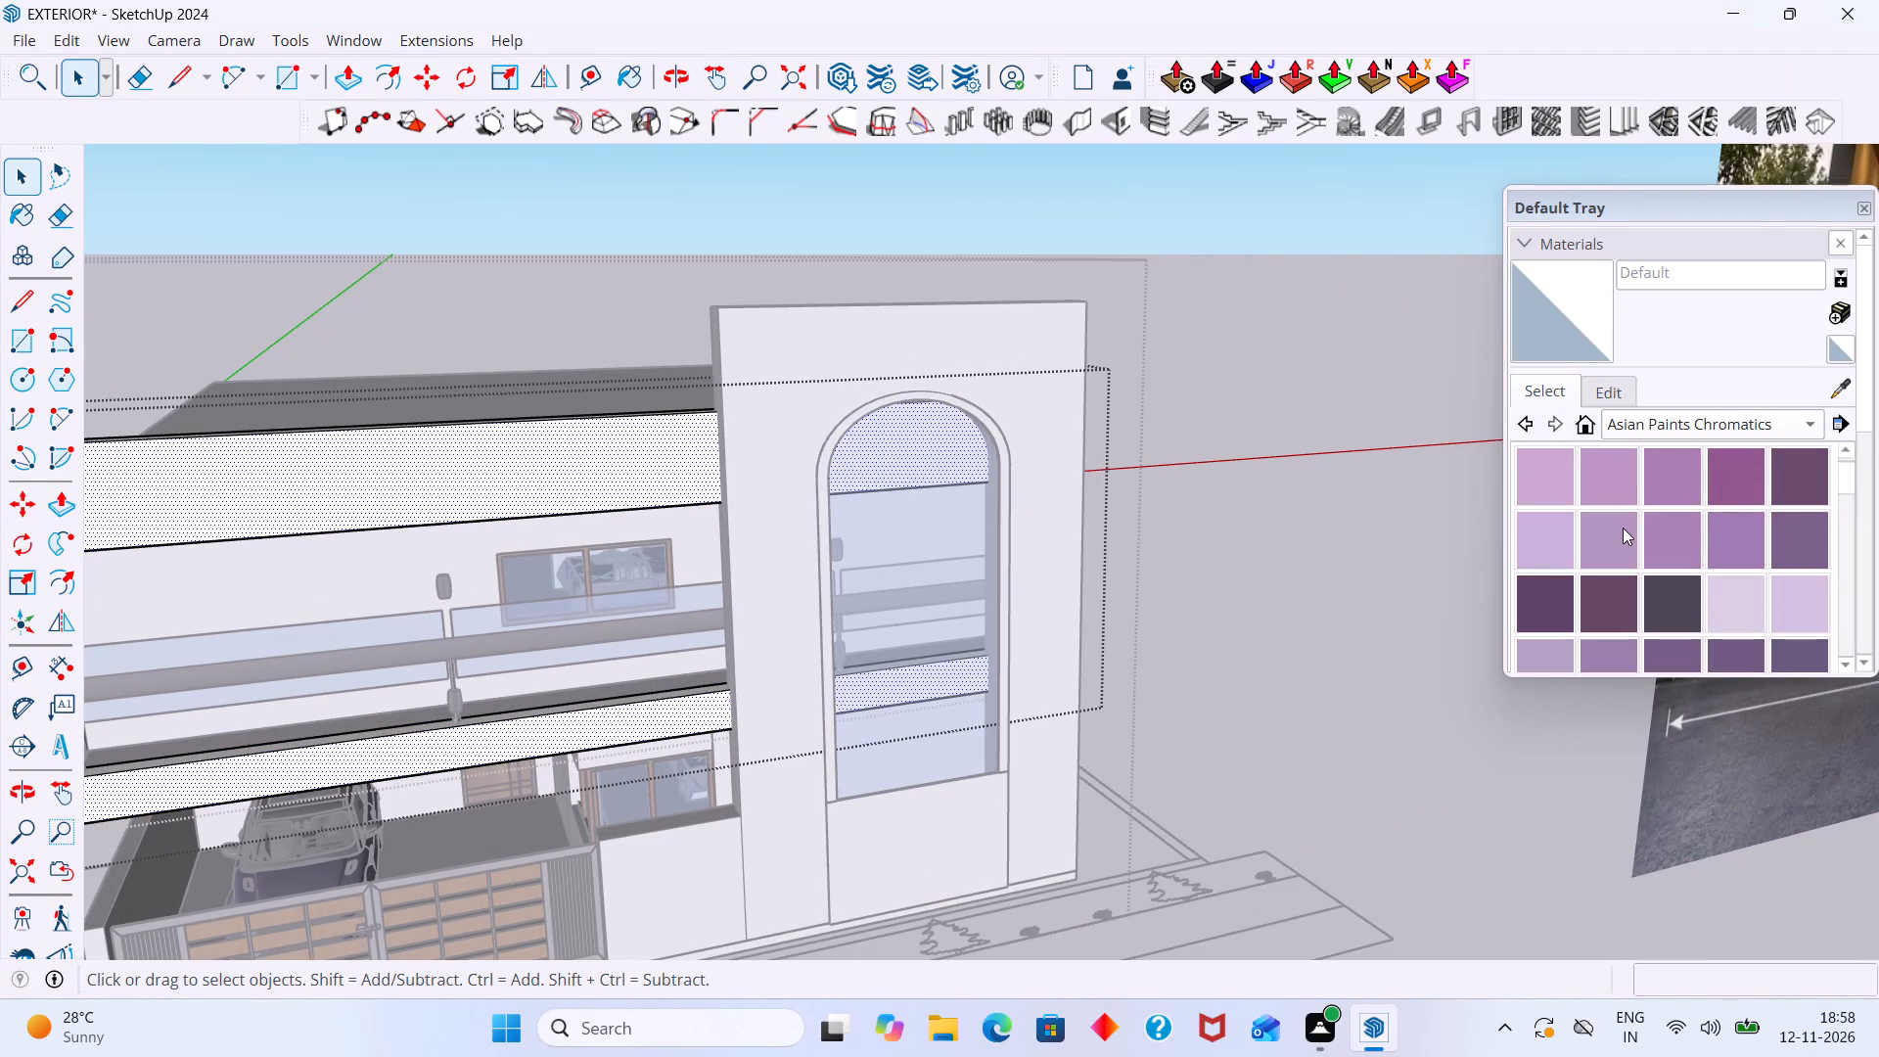
{"action": "scroll", "coordinate": [1626, 528], "scroll_direction": "down", "scroll_amount": 2}
{"action": "scroll", "coordinate": [1651, 562], "scroll_direction": "up", "scroll_amount": 2}
{"action": "scroll", "coordinate": [1647, 564], "scroll_direction": "down", "scroll_amount": 1}
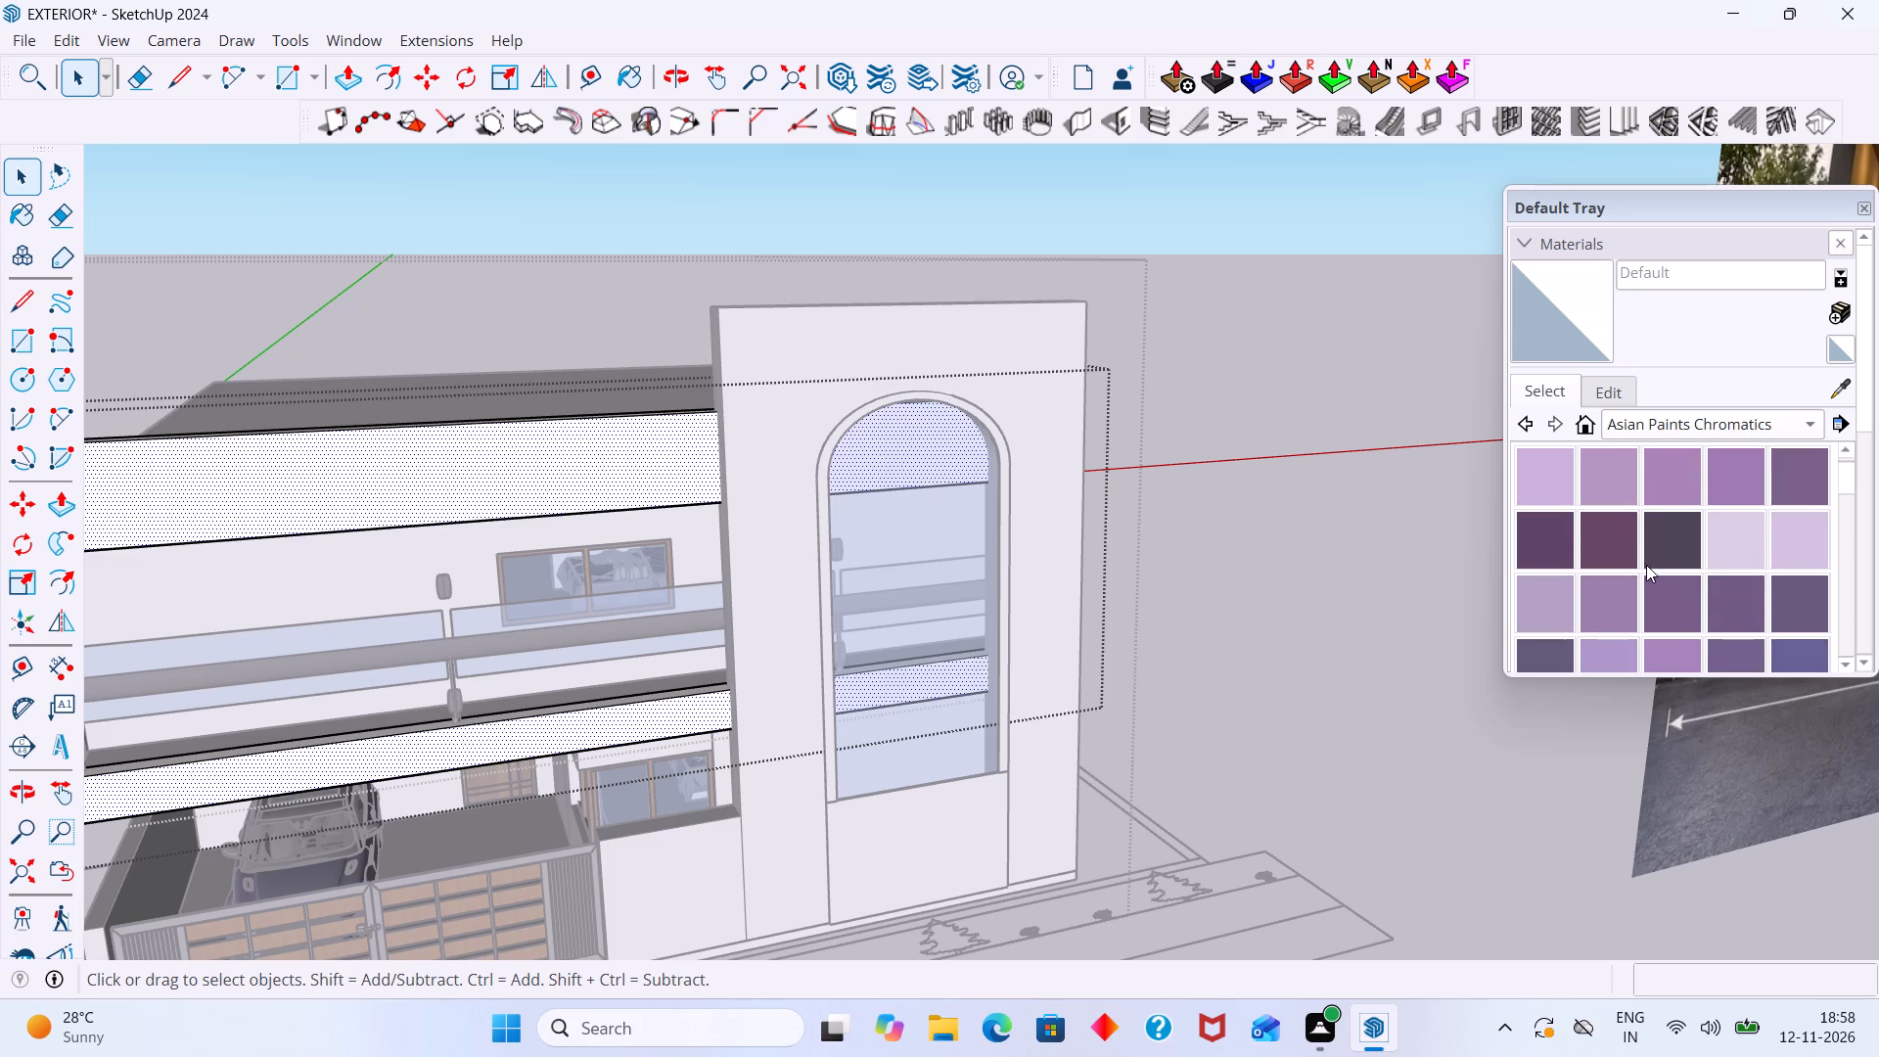
{"action": "scroll", "coordinate": [1646, 565], "scroll_direction": "down", "scroll_amount": 5}
{"action": "scroll", "coordinate": [1417, 594], "scroll_direction": "down", "scroll_amount": 3}
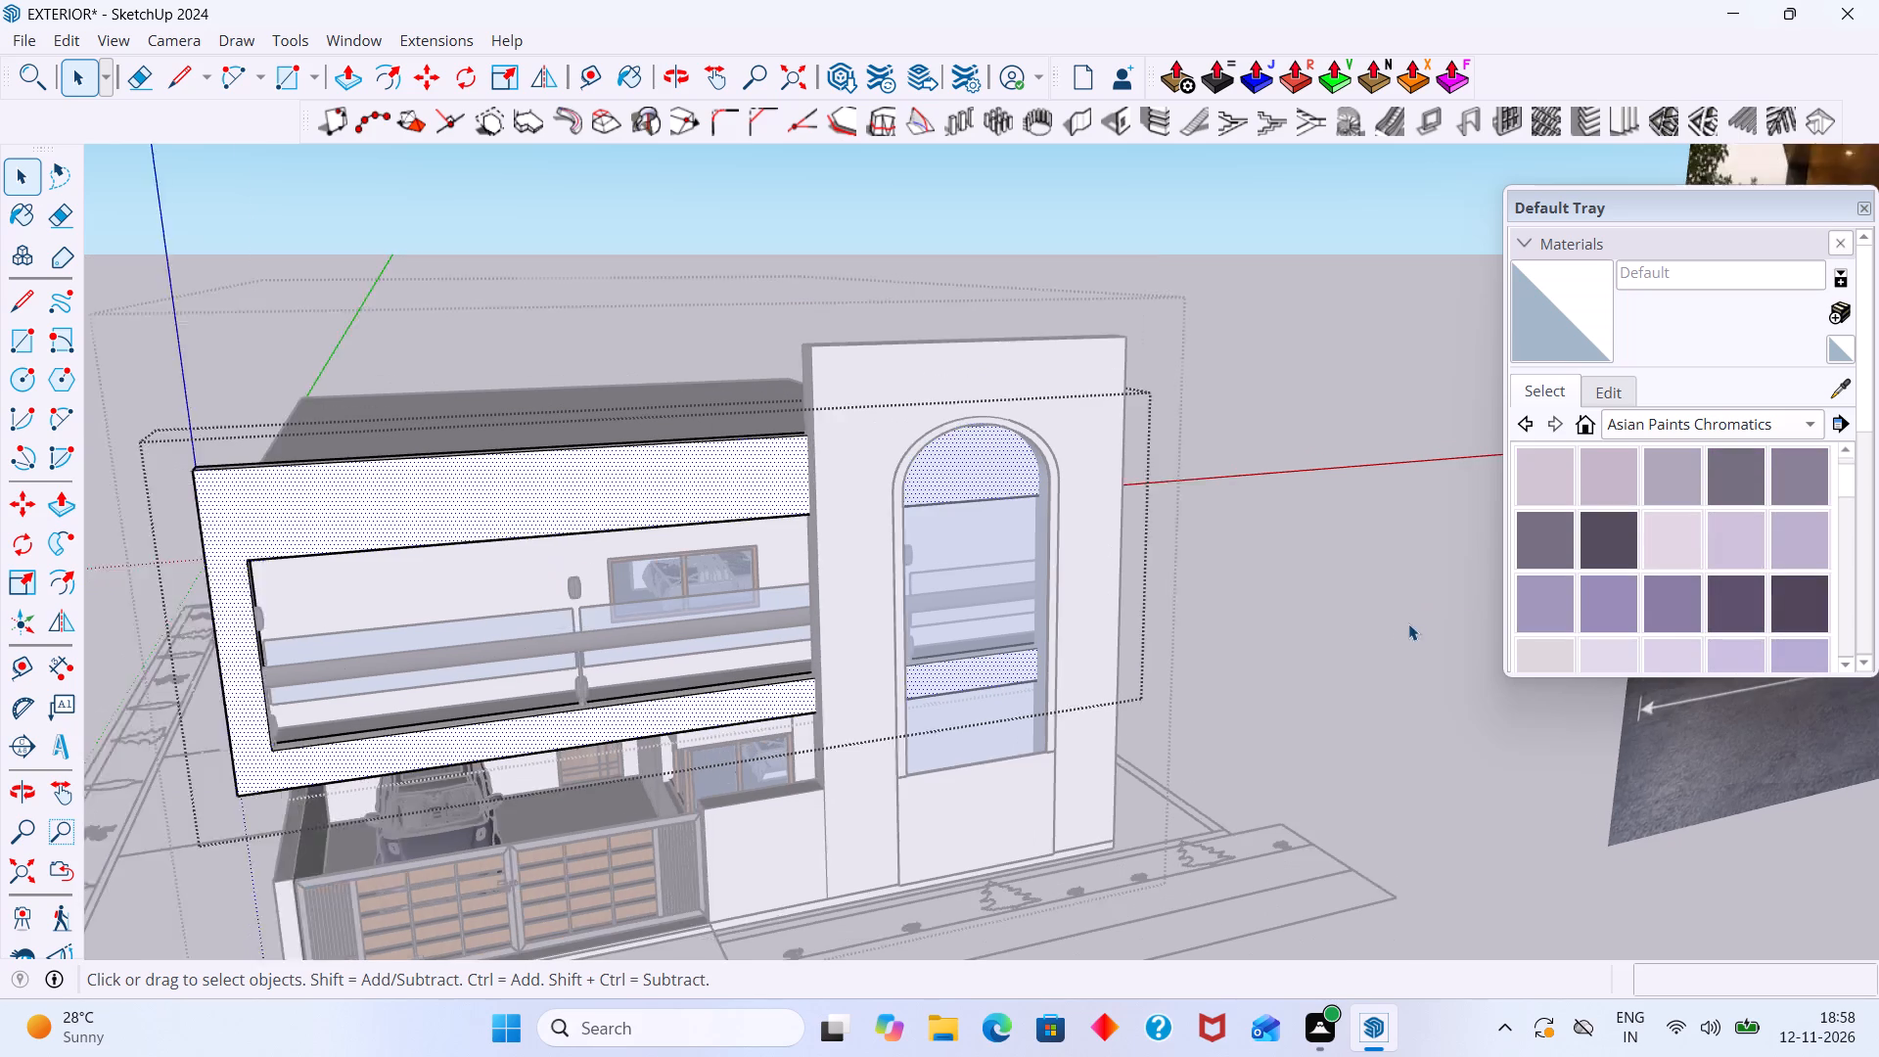
{"action": "middle_click_drag", "start_coordinate": [1407, 623], "coordinate": [874, 609]}
{"action": "scroll", "coordinate": [927, 591], "scroll_direction": "down", "scroll_amount": 9}
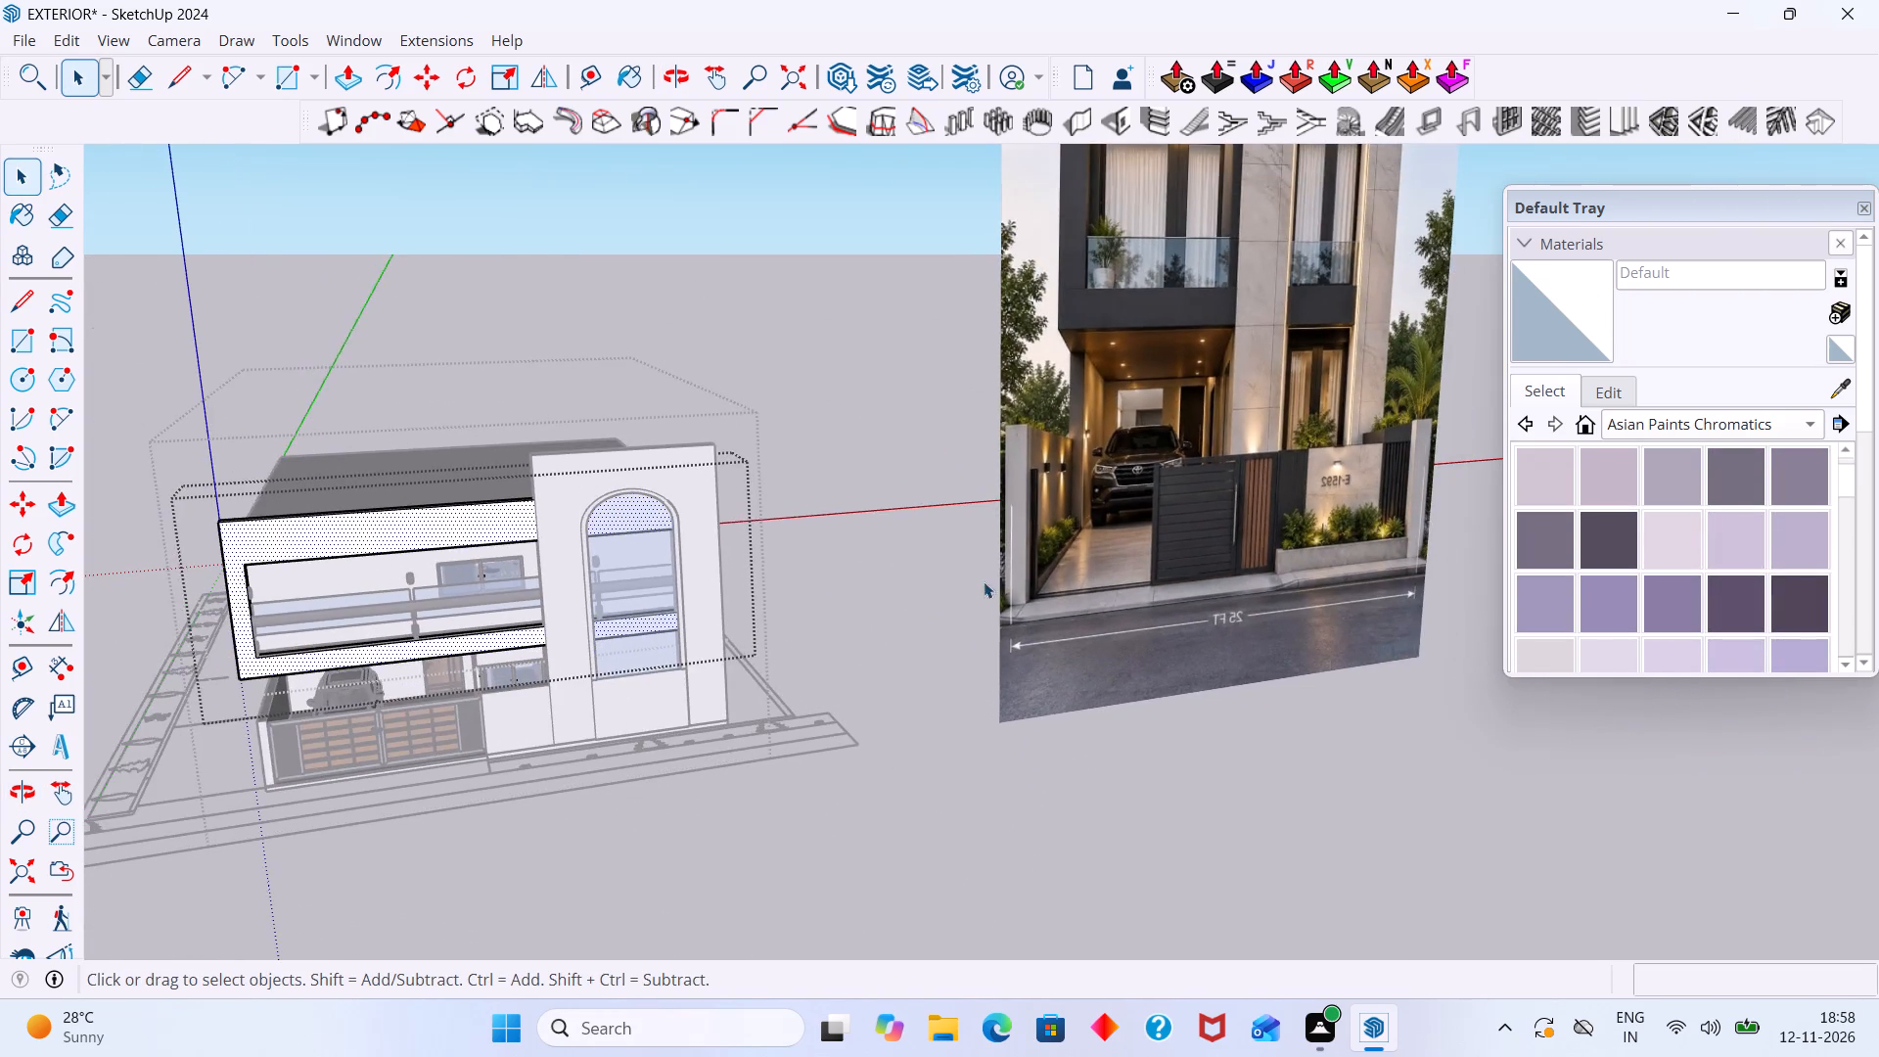
{"action": "scroll", "coordinate": [1648, 581], "scroll_direction": "up", "scroll_amount": 2}
{"action": "scroll", "coordinate": [1616, 568], "scroll_direction": "down", "scroll_amount": 1}
{"action": "left_click", "coordinate": [1597, 595]}
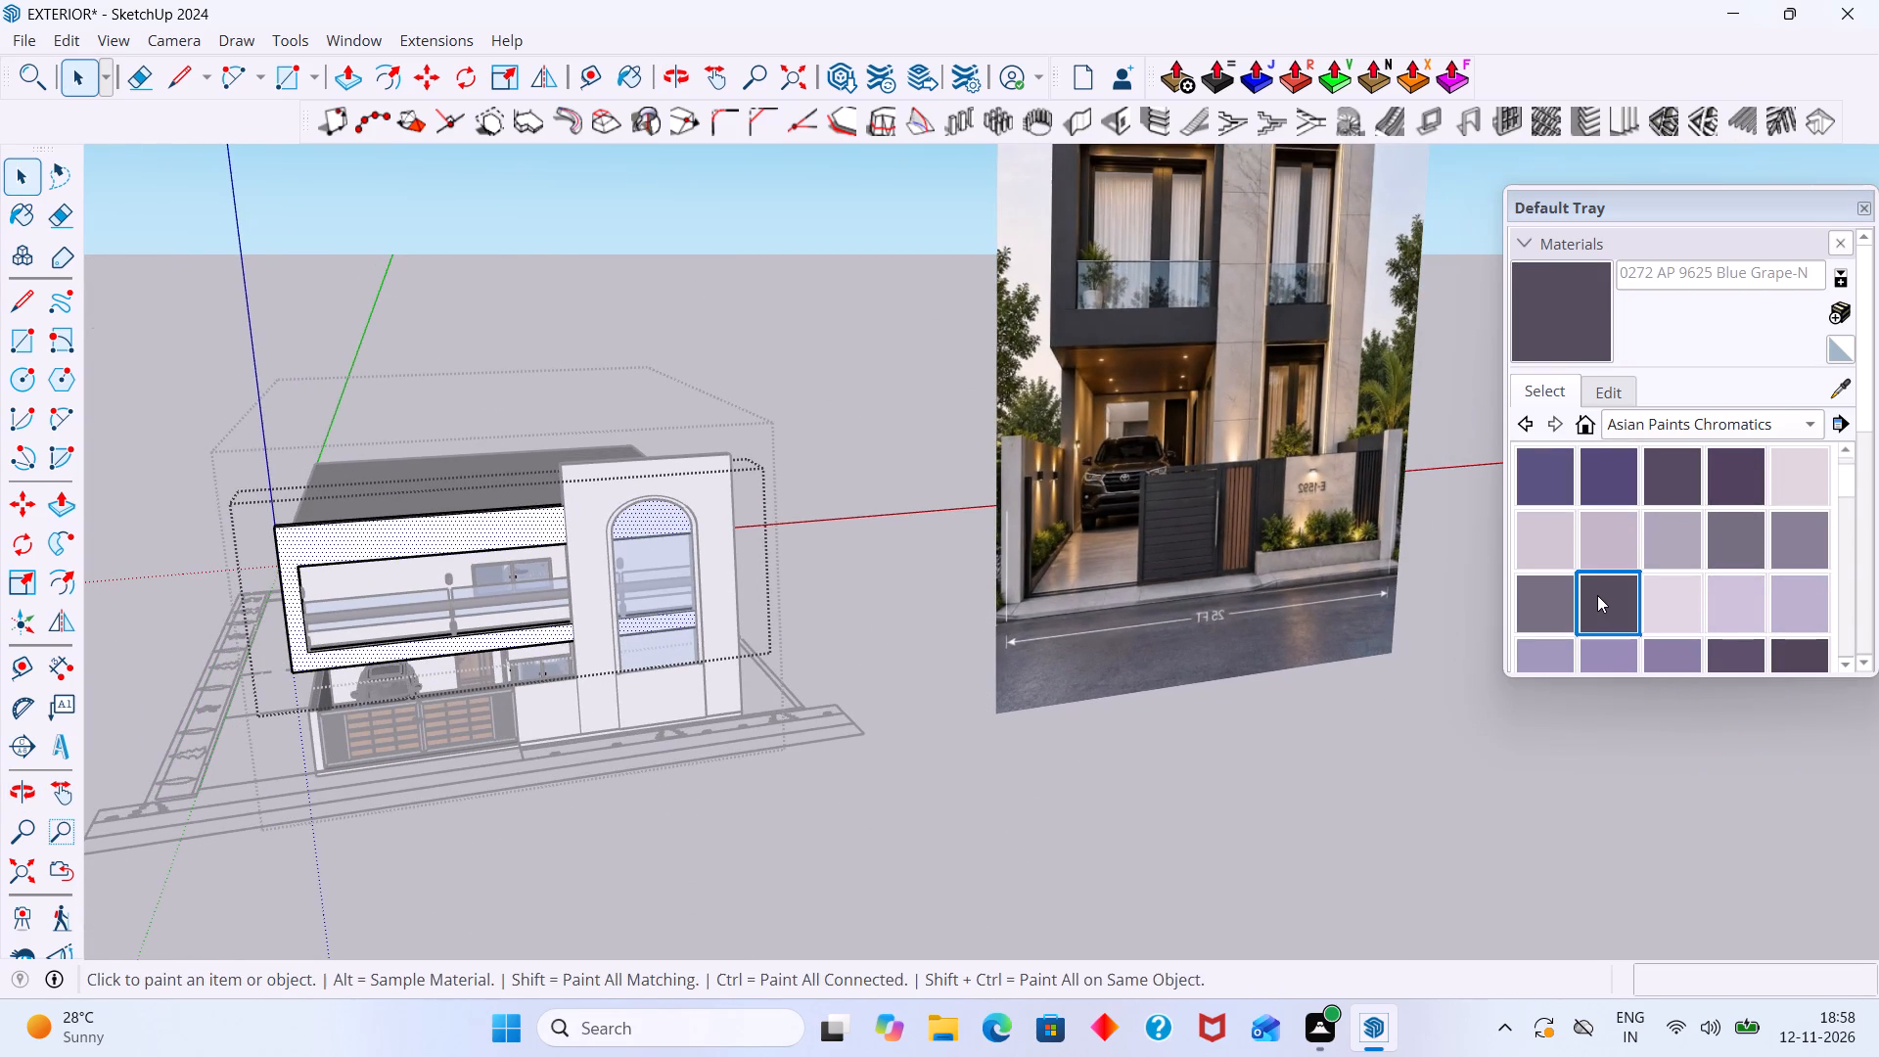
{"action": "scroll", "coordinate": [330, 528], "scroll_direction": "up", "scroll_amount": 10}
{"action": "left_click", "coordinate": [361, 541]}
{"action": "scroll", "coordinate": [365, 540], "scroll_direction": "down", "scroll_amount": 3}
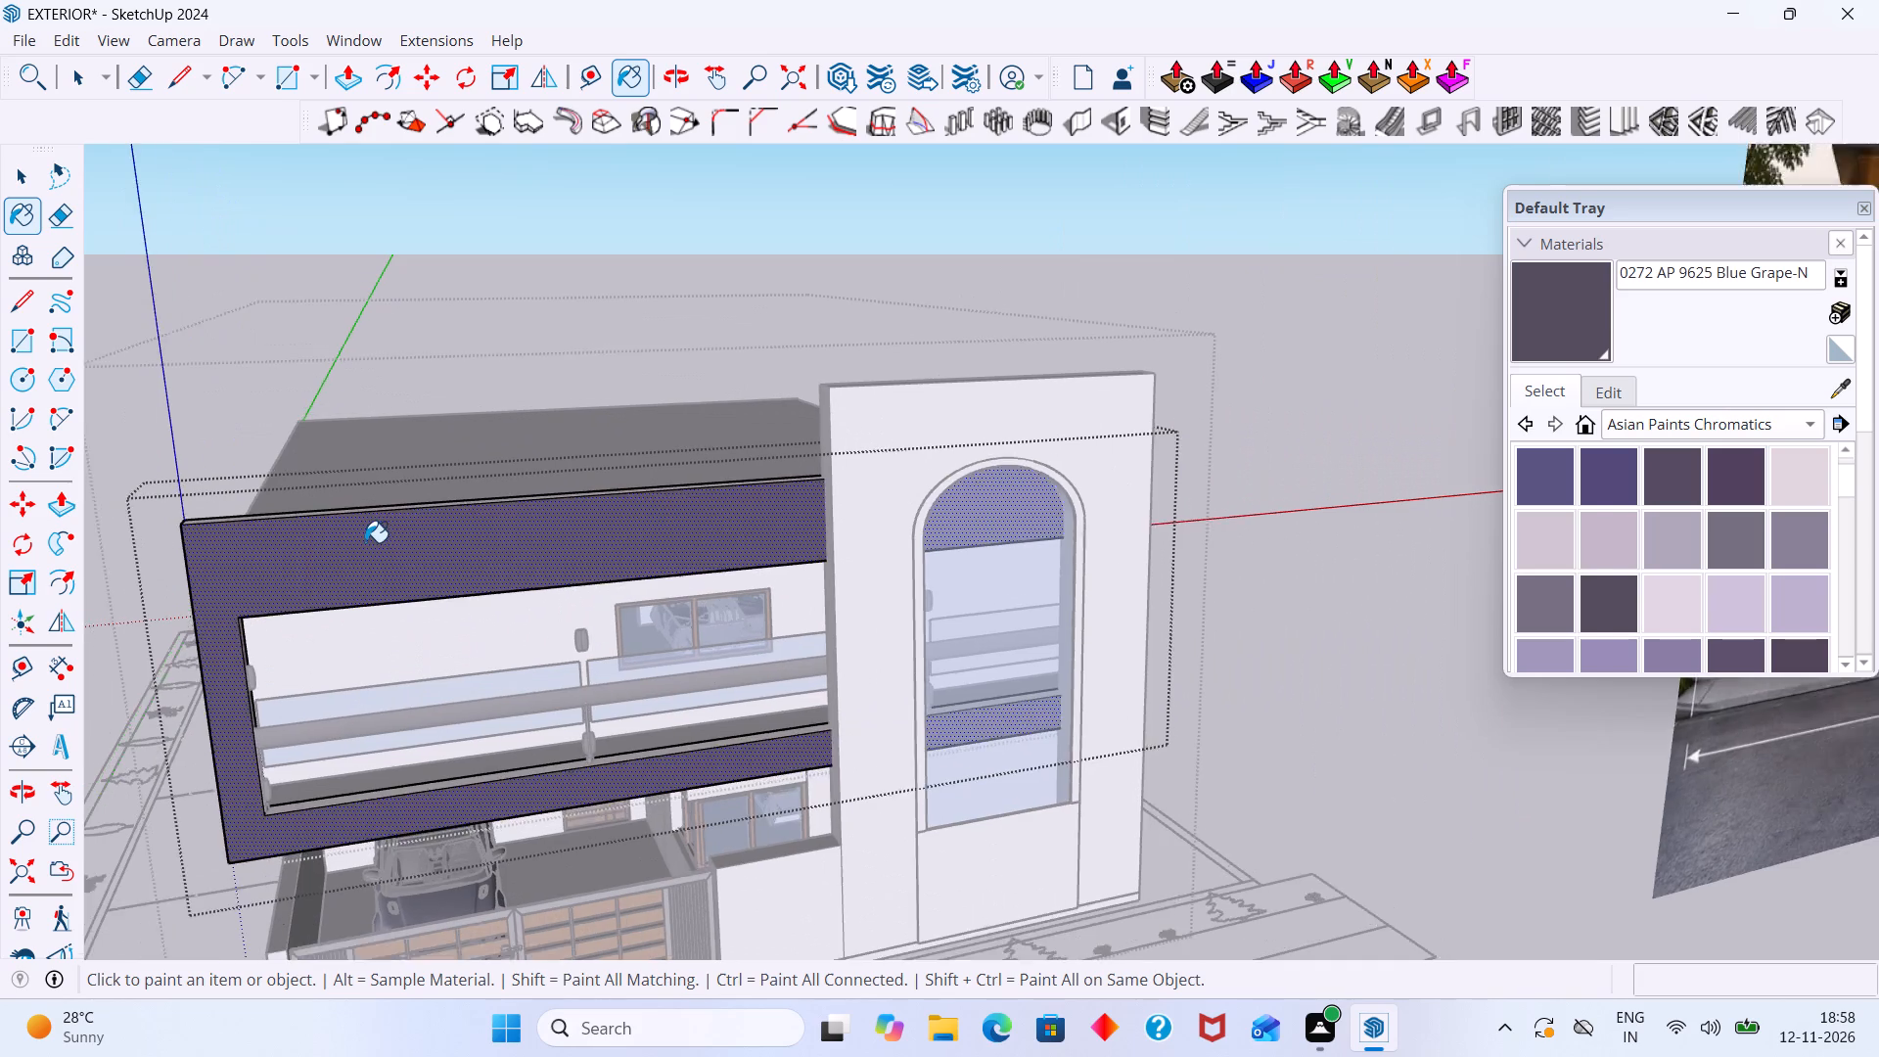
Paint the balcony frame's outer end, top and rear faces with 0272 AP 9625 Blue Grape-N.
{"action": "scroll", "coordinate": [365, 542], "scroll_direction": "down", "scroll_amount": 7}
{"action": "middle_click_drag", "start_coordinate": [440, 606], "coordinate": [827, 586]}
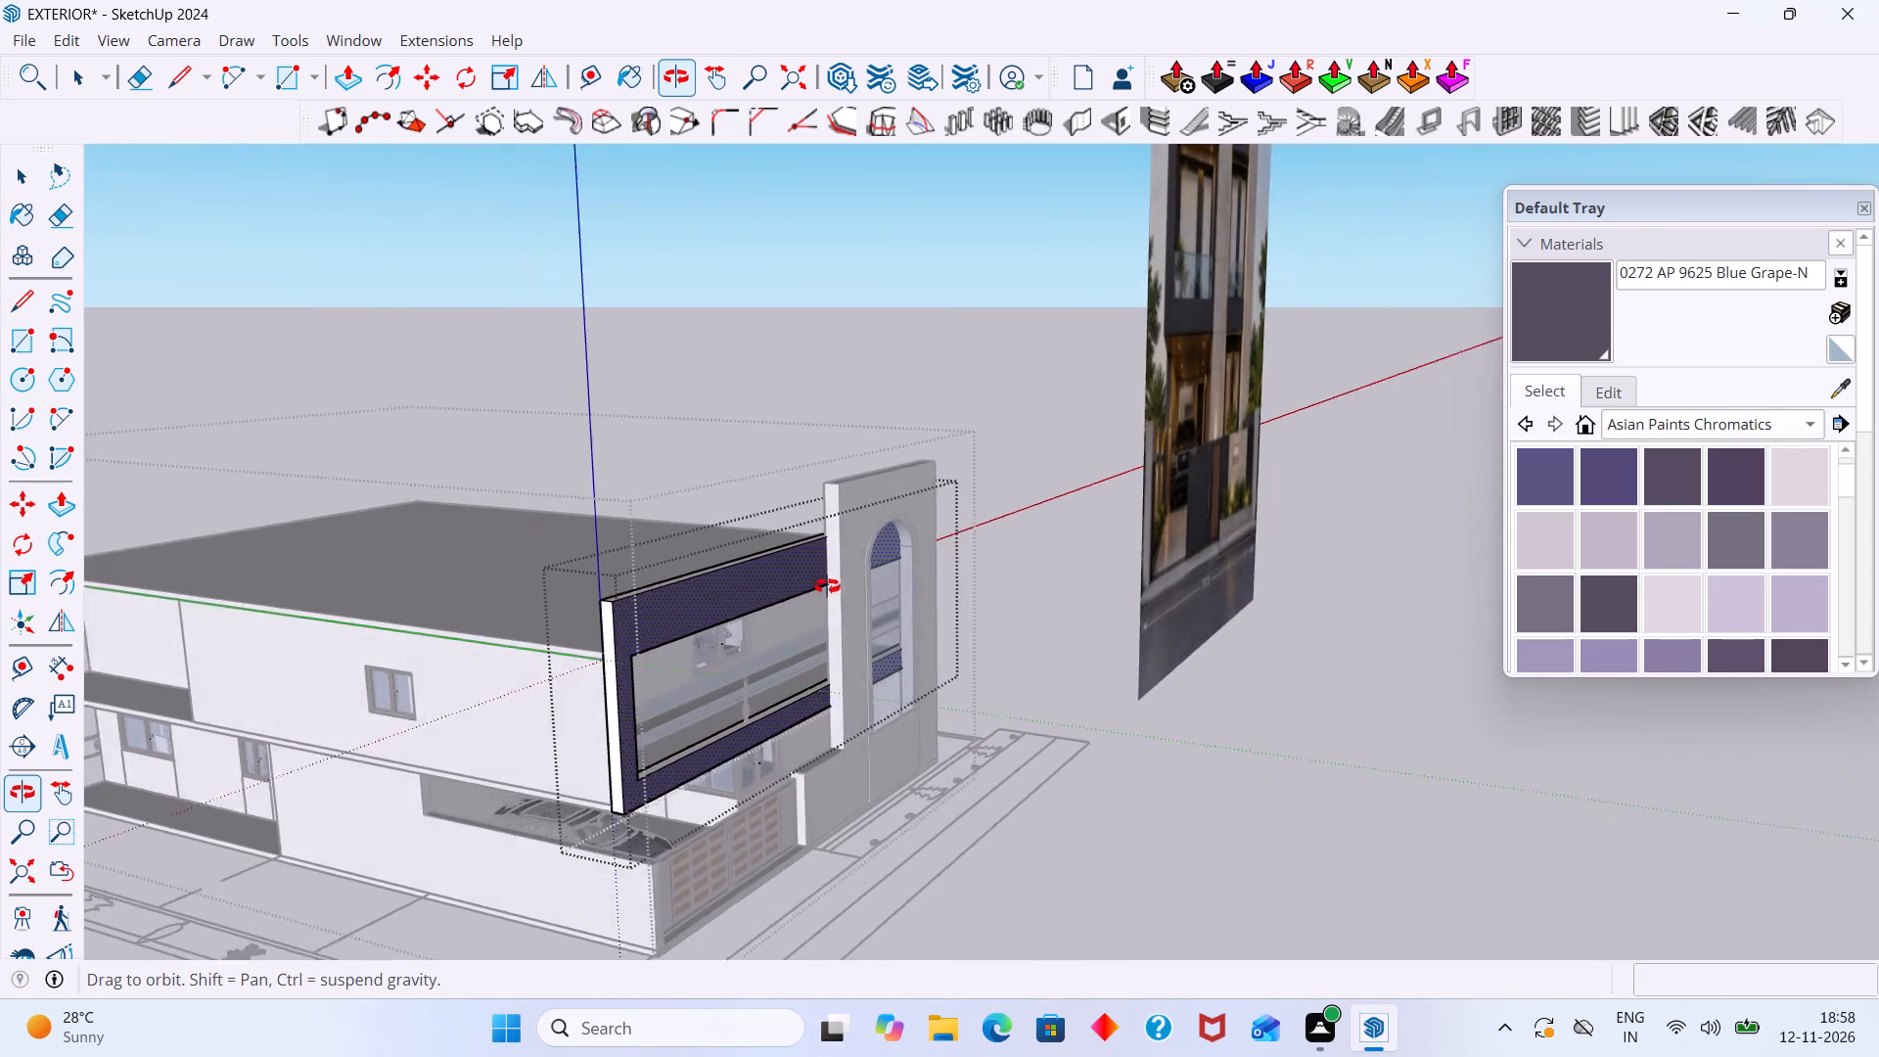
{"action": "middle_click_drag", "start_coordinate": [827, 586], "coordinate": [832, 584]}
{"action": "scroll", "coordinate": [669, 618], "scroll_direction": "up", "scroll_amount": 13}
{"action": "left_click", "coordinate": [616, 568]}
{"action": "middle_click_drag", "start_coordinate": [650, 545], "coordinate": [650, 670]}
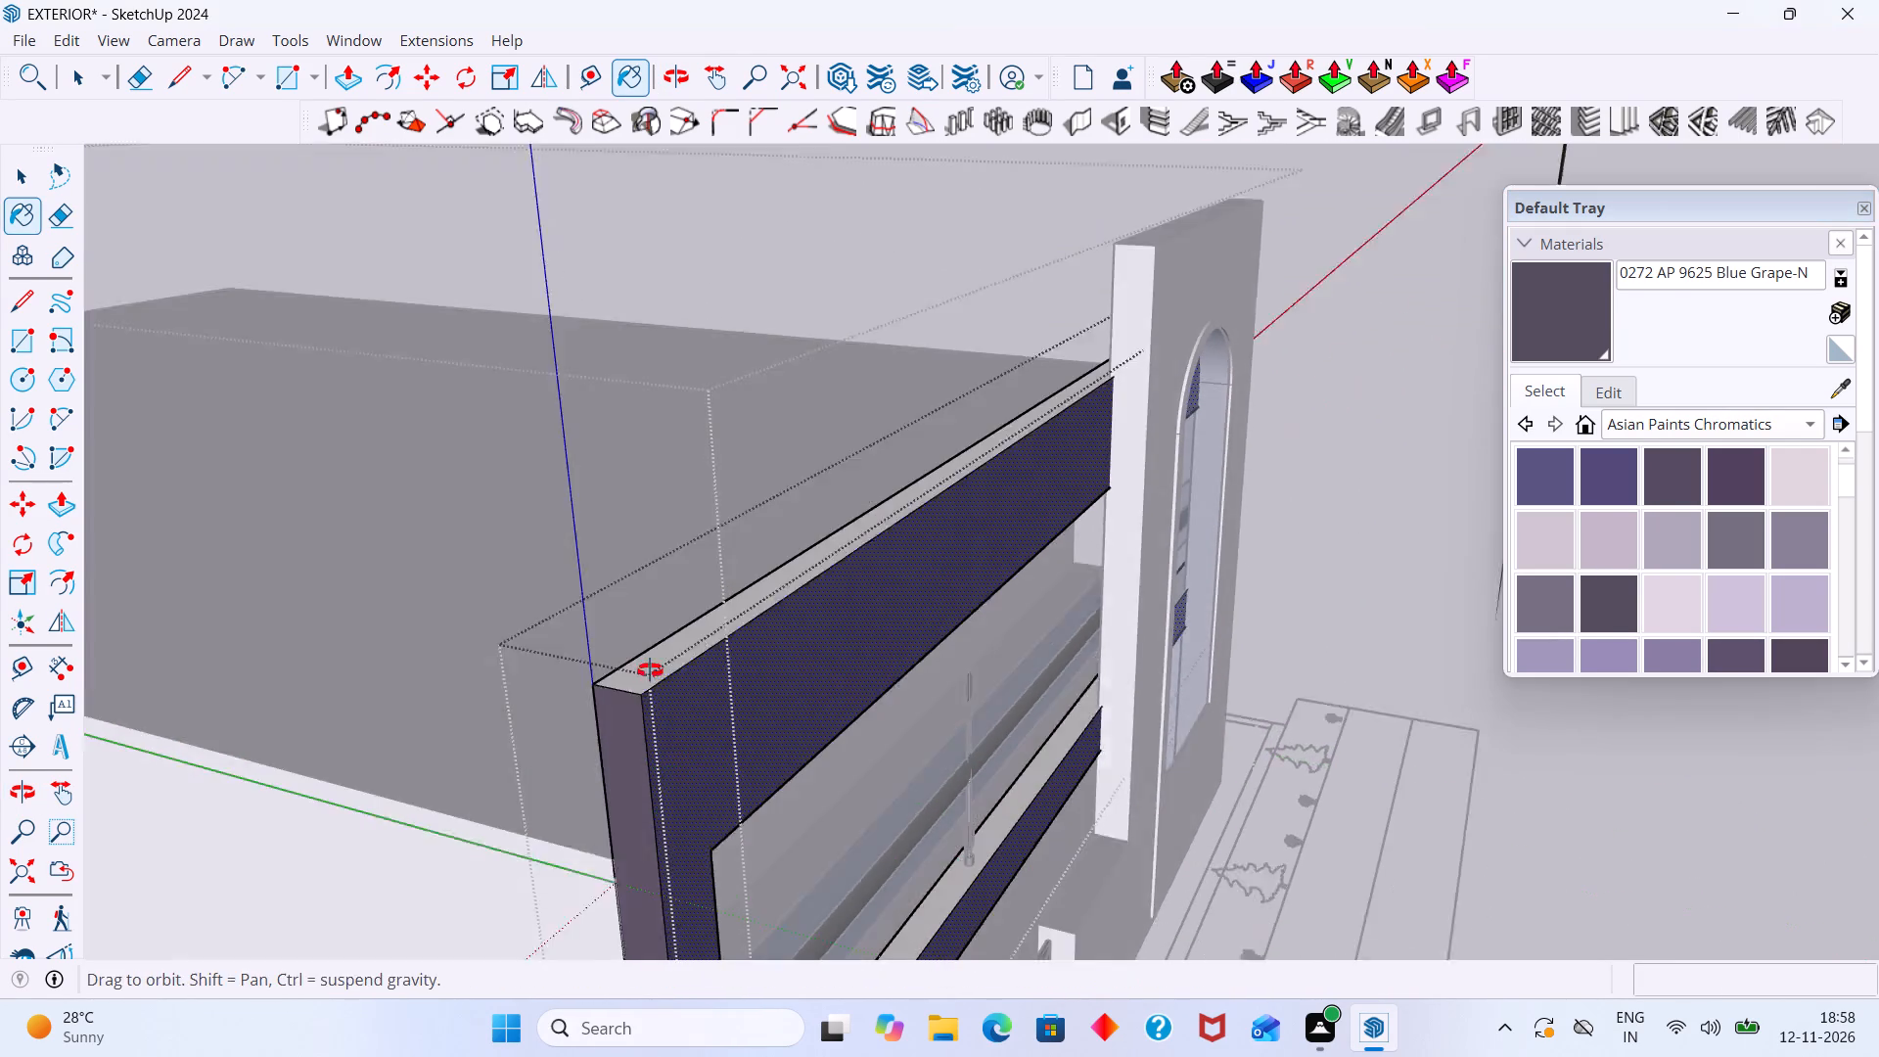
{"action": "middle_click_drag", "start_coordinate": [650, 670], "coordinate": [655, 667]}
{"action": "scroll", "coordinate": [674, 666], "scroll_direction": "up", "scroll_amount": 5}
{"action": "left_click", "coordinate": [705, 698]}
{"action": "scroll", "coordinate": [710, 694], "scroll_direction": "down", "scroll_amount": 4}
{"action": "middle_click_drag", "start_coordinate": [733, 700], "coordinate": [1226, 576]}
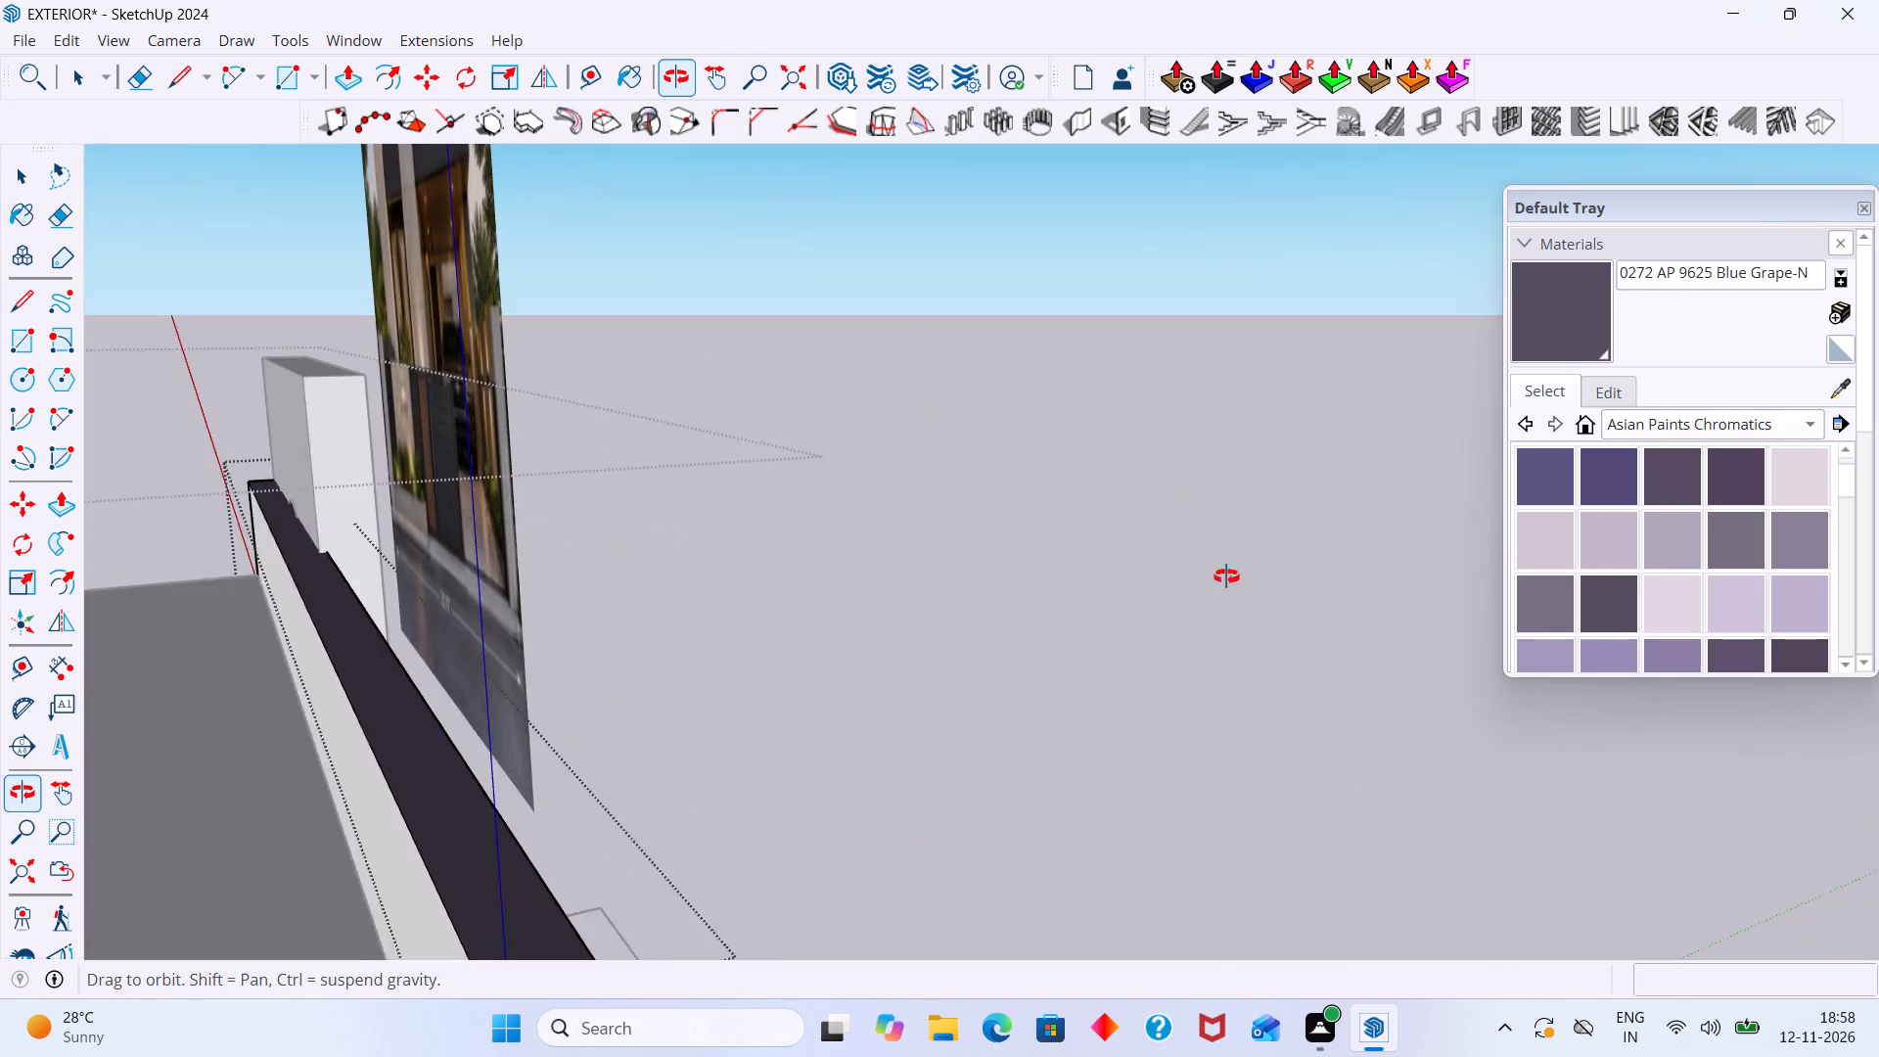
{"action": "middle_click_drag", "start_coordinate": [1226, 576], "coordinate": [1227, 576]}
{"action": "scroll", "coordinate": [651, 611], "scroll_direction": "down", "scroll_amount": 3}
{"action": "scroll", "coordinate": [524, 676], "scroll_direction": "up", "scroll_amount": 5}
{"action": "scroll", "coordinate": [315, 746], "scroll_direction": "down", "scroll_amount": 11}
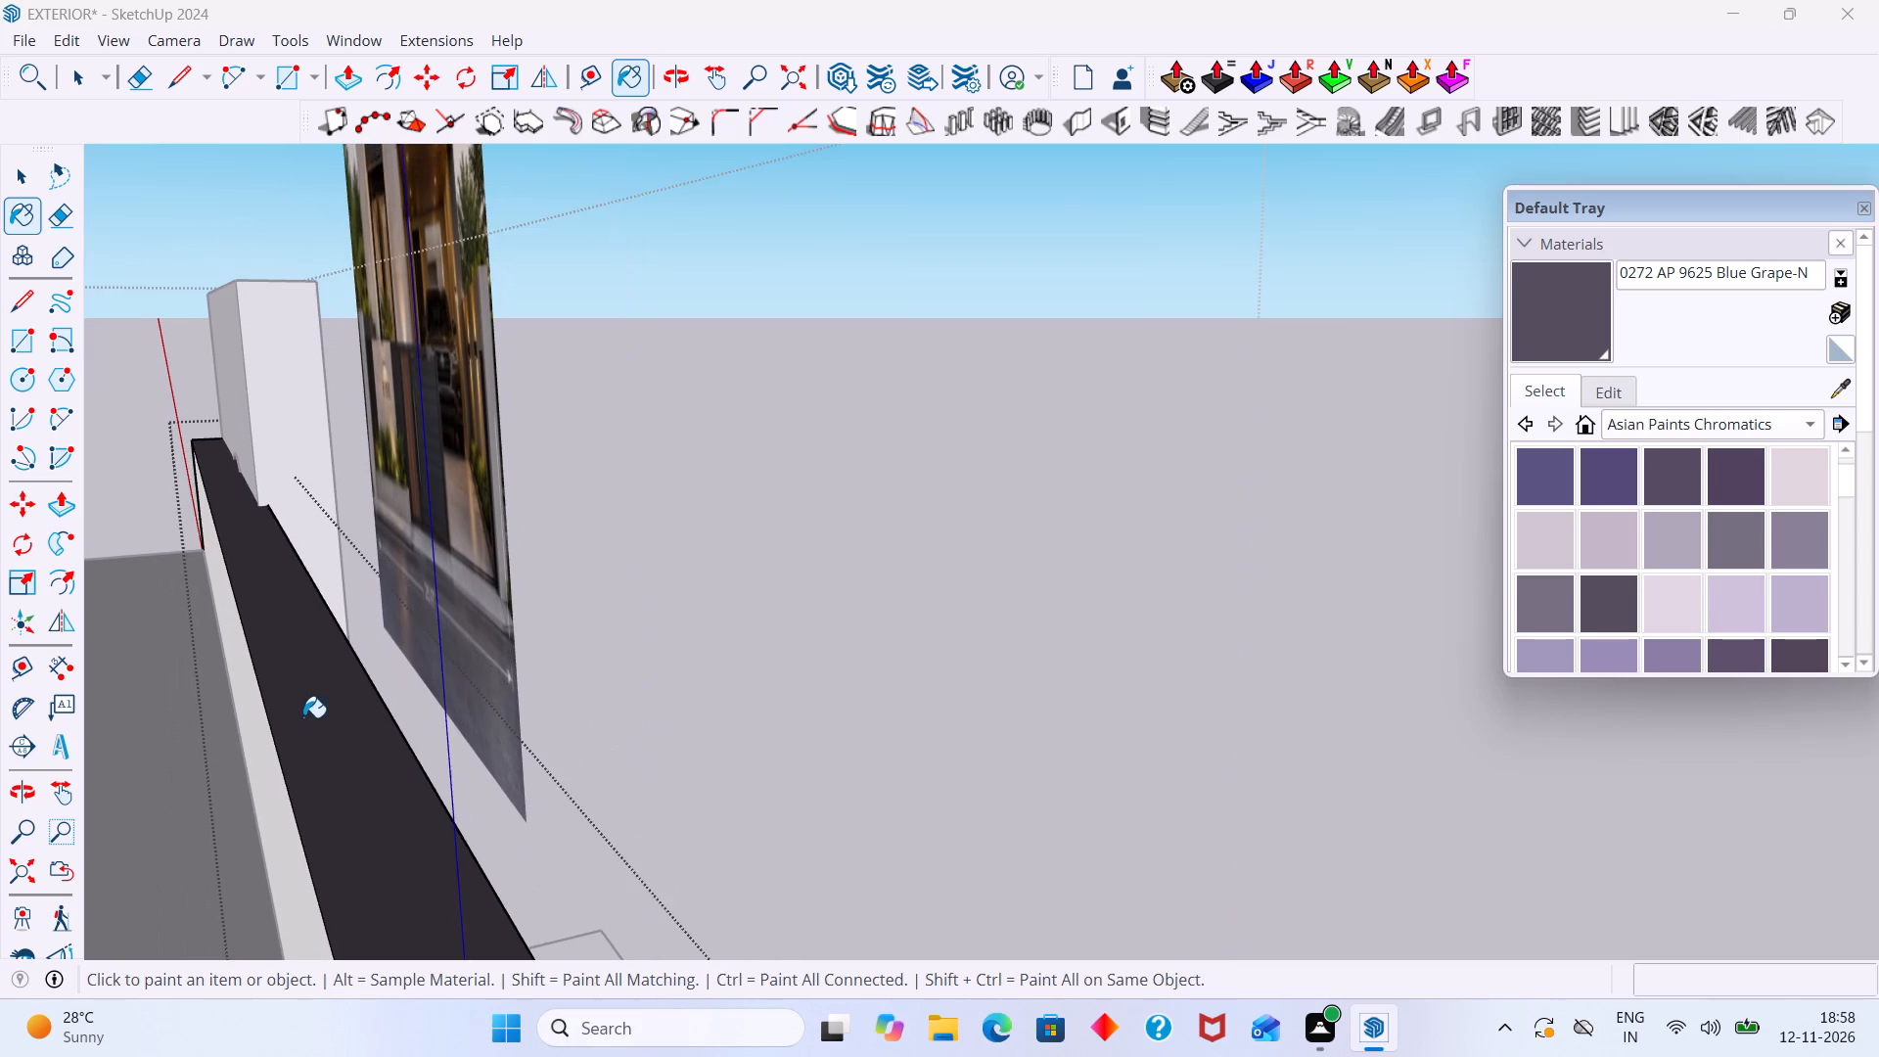
{"action": "middle_click_drag", "start_coordinate": [333, 752], "coordinate": [779, 609], "text": "shift"}
{"action": "scroll", "coordinate": [720, 637], "scroll_direction": "up", "scroll_amount": 4}
{"action": "left_click", "coordinate": [655, 635]}
{"action": "scroll", "coordinate": [648, 619], "scroll_direction": "up", "scroll_amount": 1}
{"action": "scroll", "coordinate": [648, 619], "scroll_direction": "down", "scroll_amount": 11}
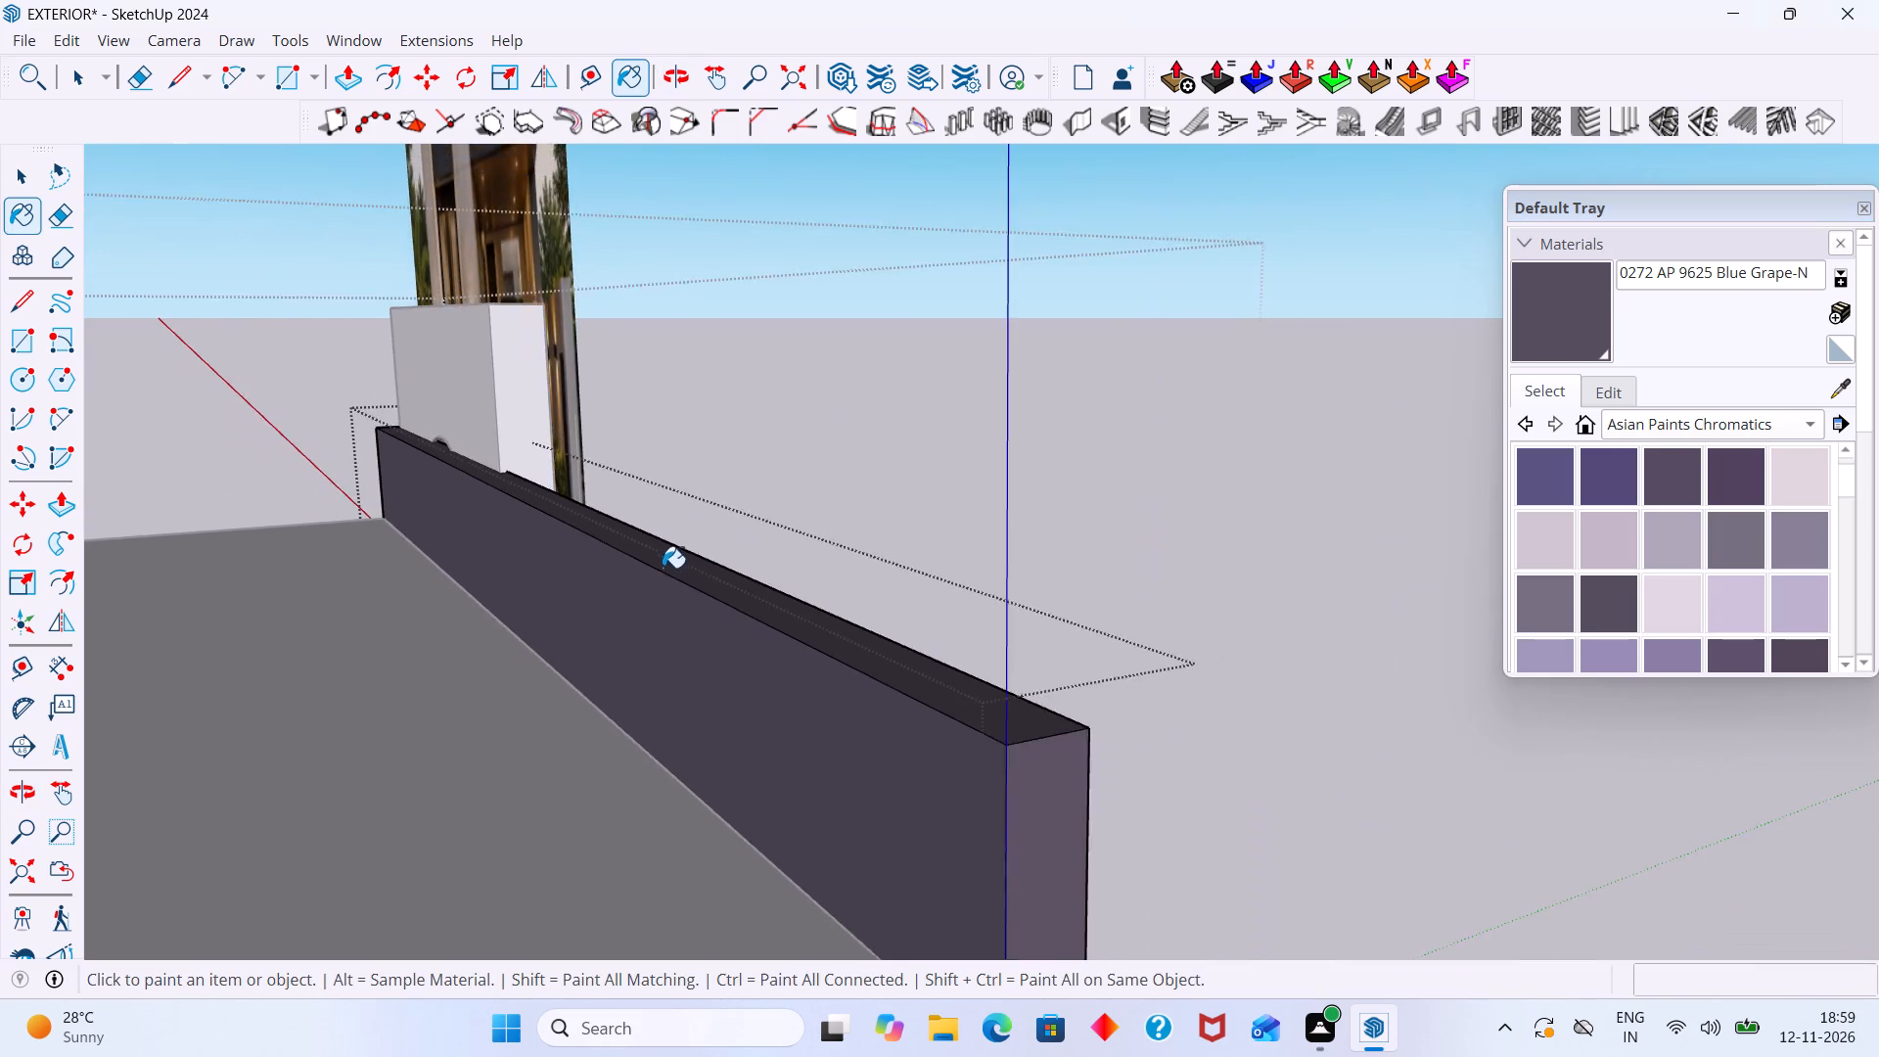
Paint the underside of the balcony frame with 0272 AP 9625 Blue Grape-N.
{"action": "scroll", "coordinate": [663, 568], "scroll_direction": "down", "scroll_amount": 2}
{"action": "middle_click_drag", "start_coordinate": [743, 621], "coordinate": [649, 534]}
{"action": "scroll", "coordinate": [646, 523], "scroll_direction": "down", "scroll_amount": 7}
{"action": "middle_click_drag", "start_coordinate": [667, 596], "coordinate": [330, 597]}
{"action": "scroll", "coordinate": [453, 573], "scroll_direction": "down", "scroll_amount": 6}
{"action": "middle_click_drag", "start_coordinate": [609, 629], "coordinate": [205, 700]}
{"action": "middle_click_drag", "start_coordinate": [301, 706], "coordinate": [985, 519]}
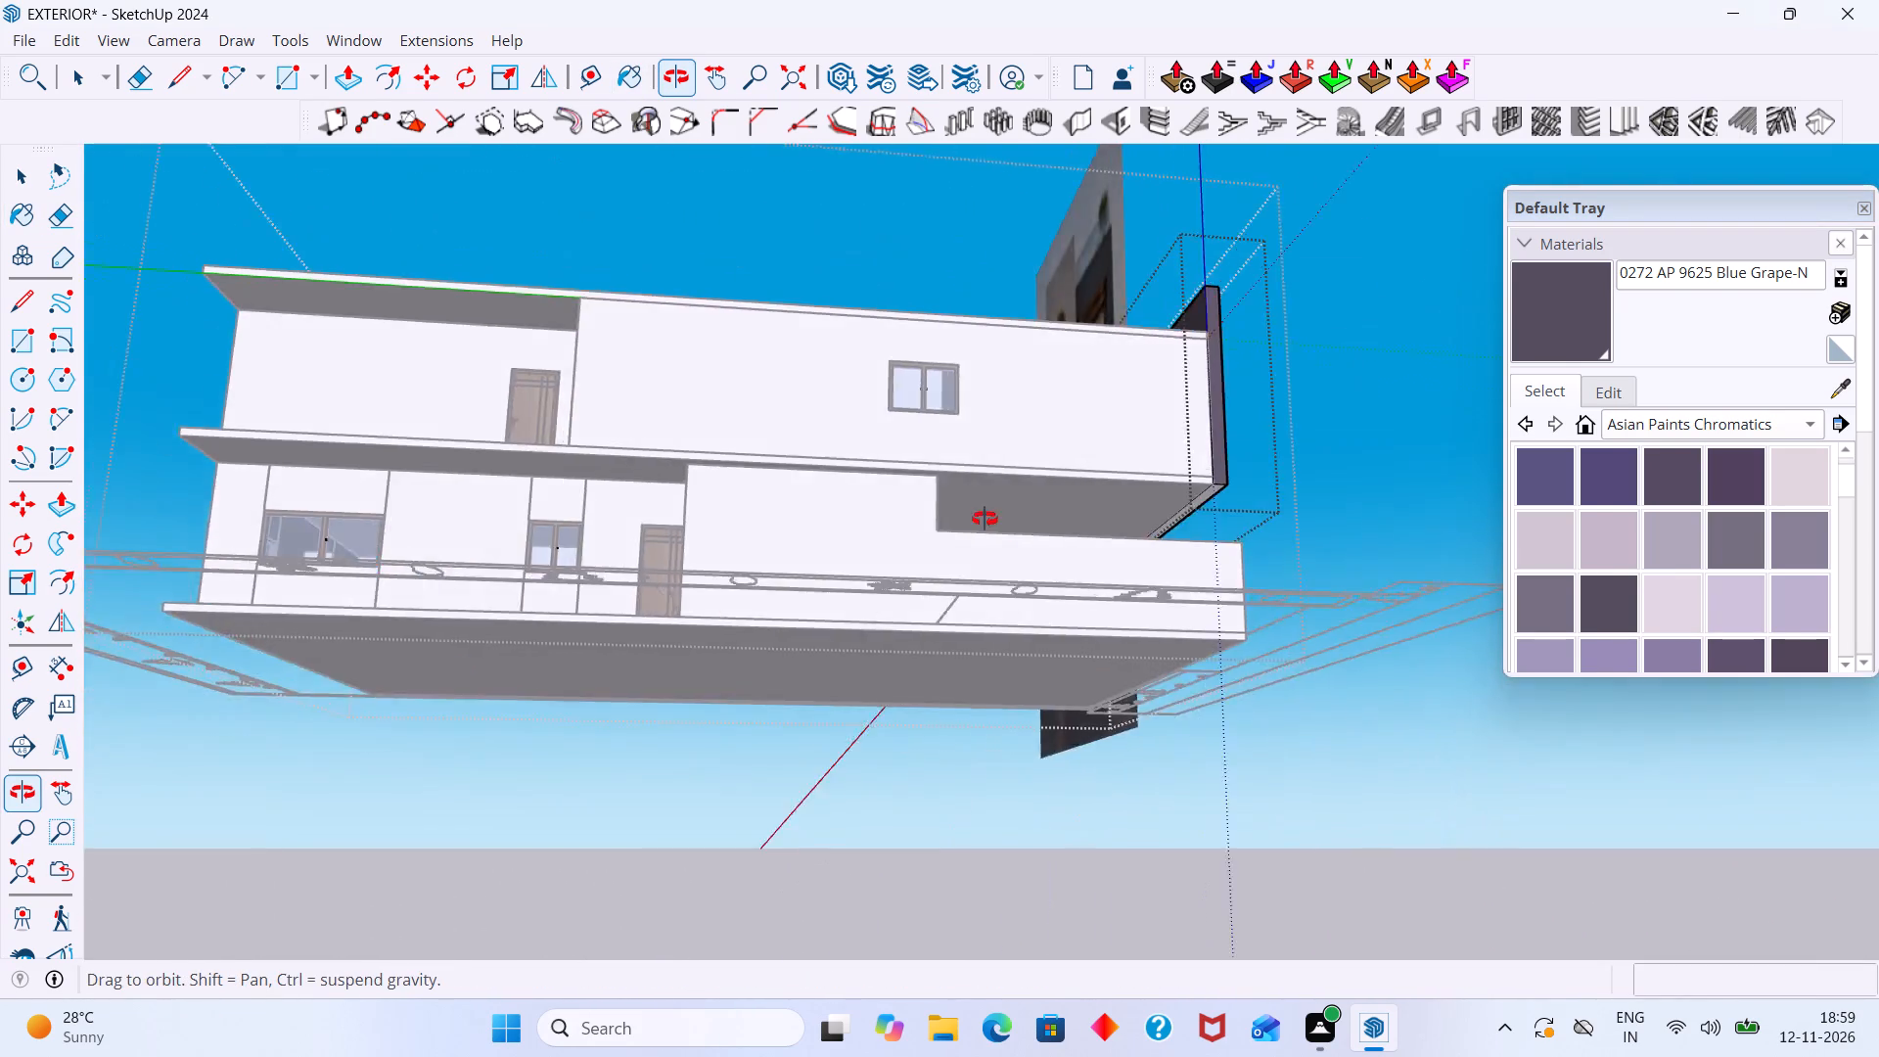
{"action": "middle_click_drag", "start_coordinate": [985, 519], "coordinate": [765, 527]}
{"action": "scroll", "coordinate": [985, 517], "scroll_direction": "up", "scroll_amount": 13}
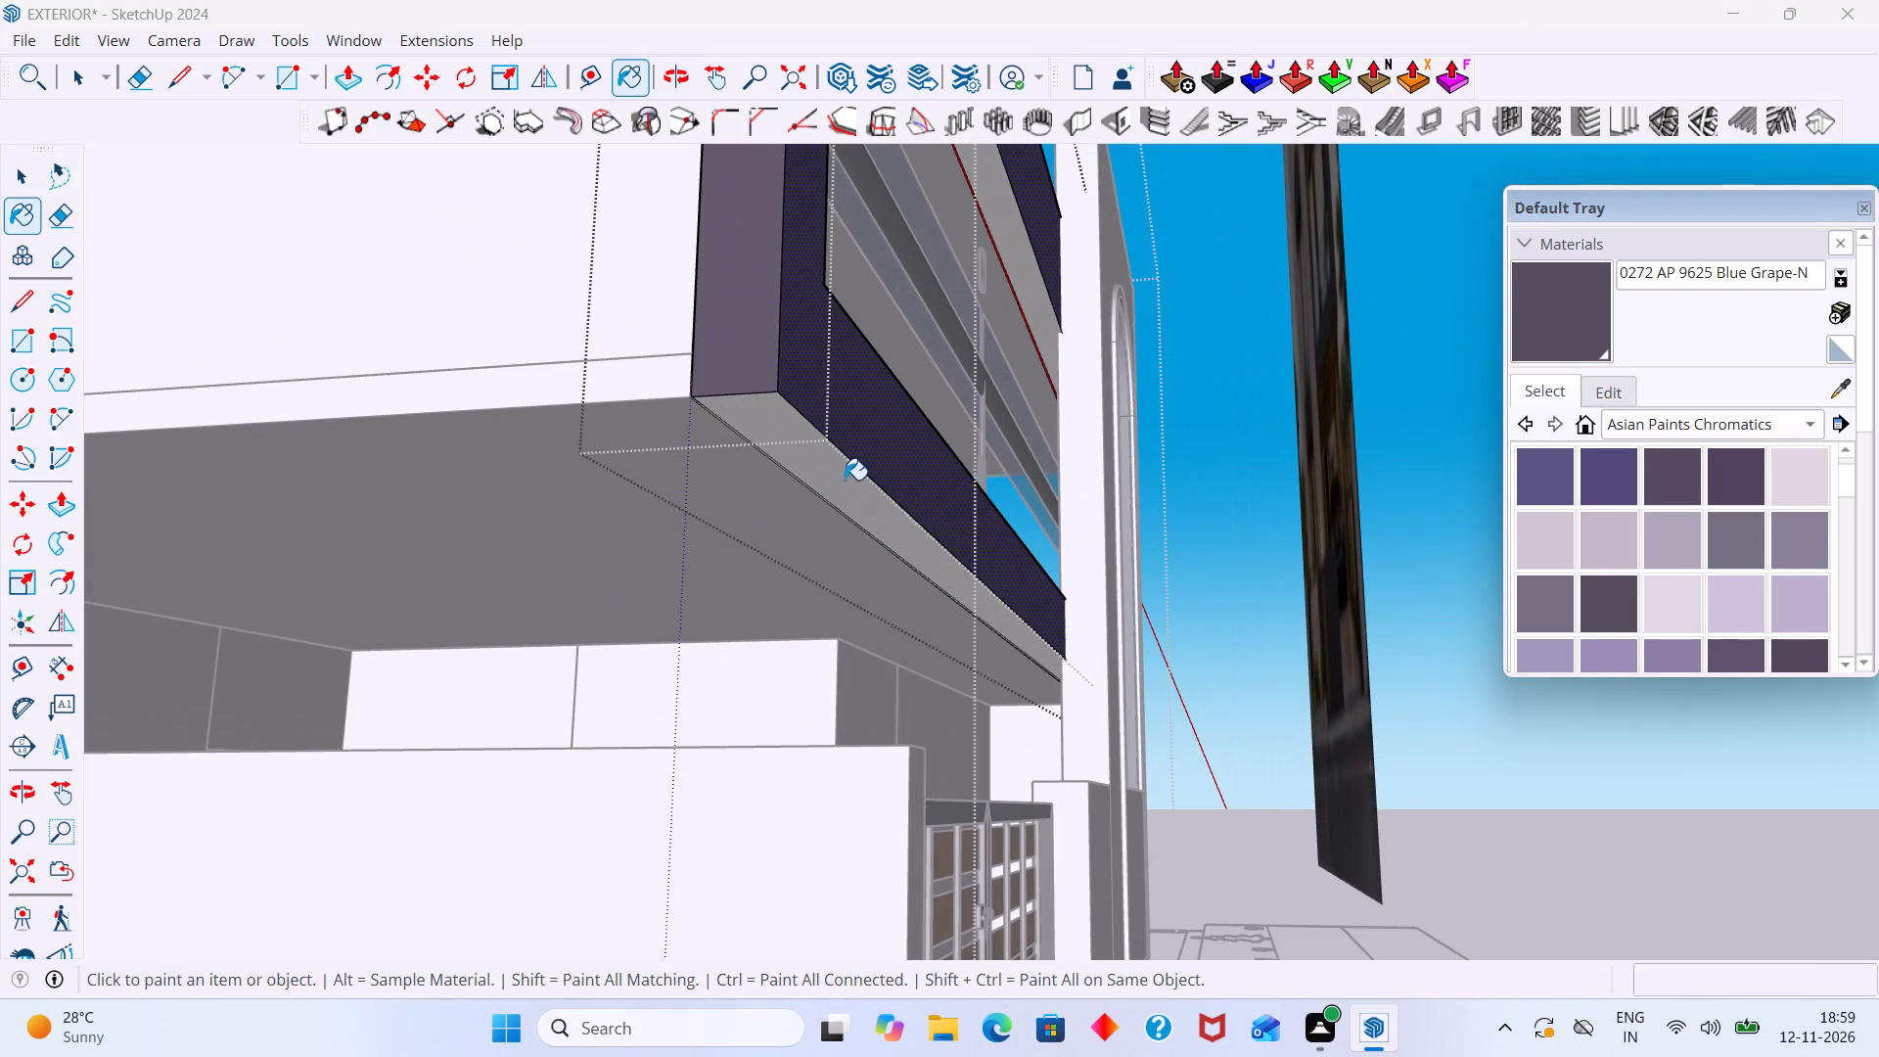
{"action": "left_click", "coordinate": [838, 474]}
{"action": "scroll", "coordinate": [823, 431], "scroll_direction": "down", "scroll_amount": 2}
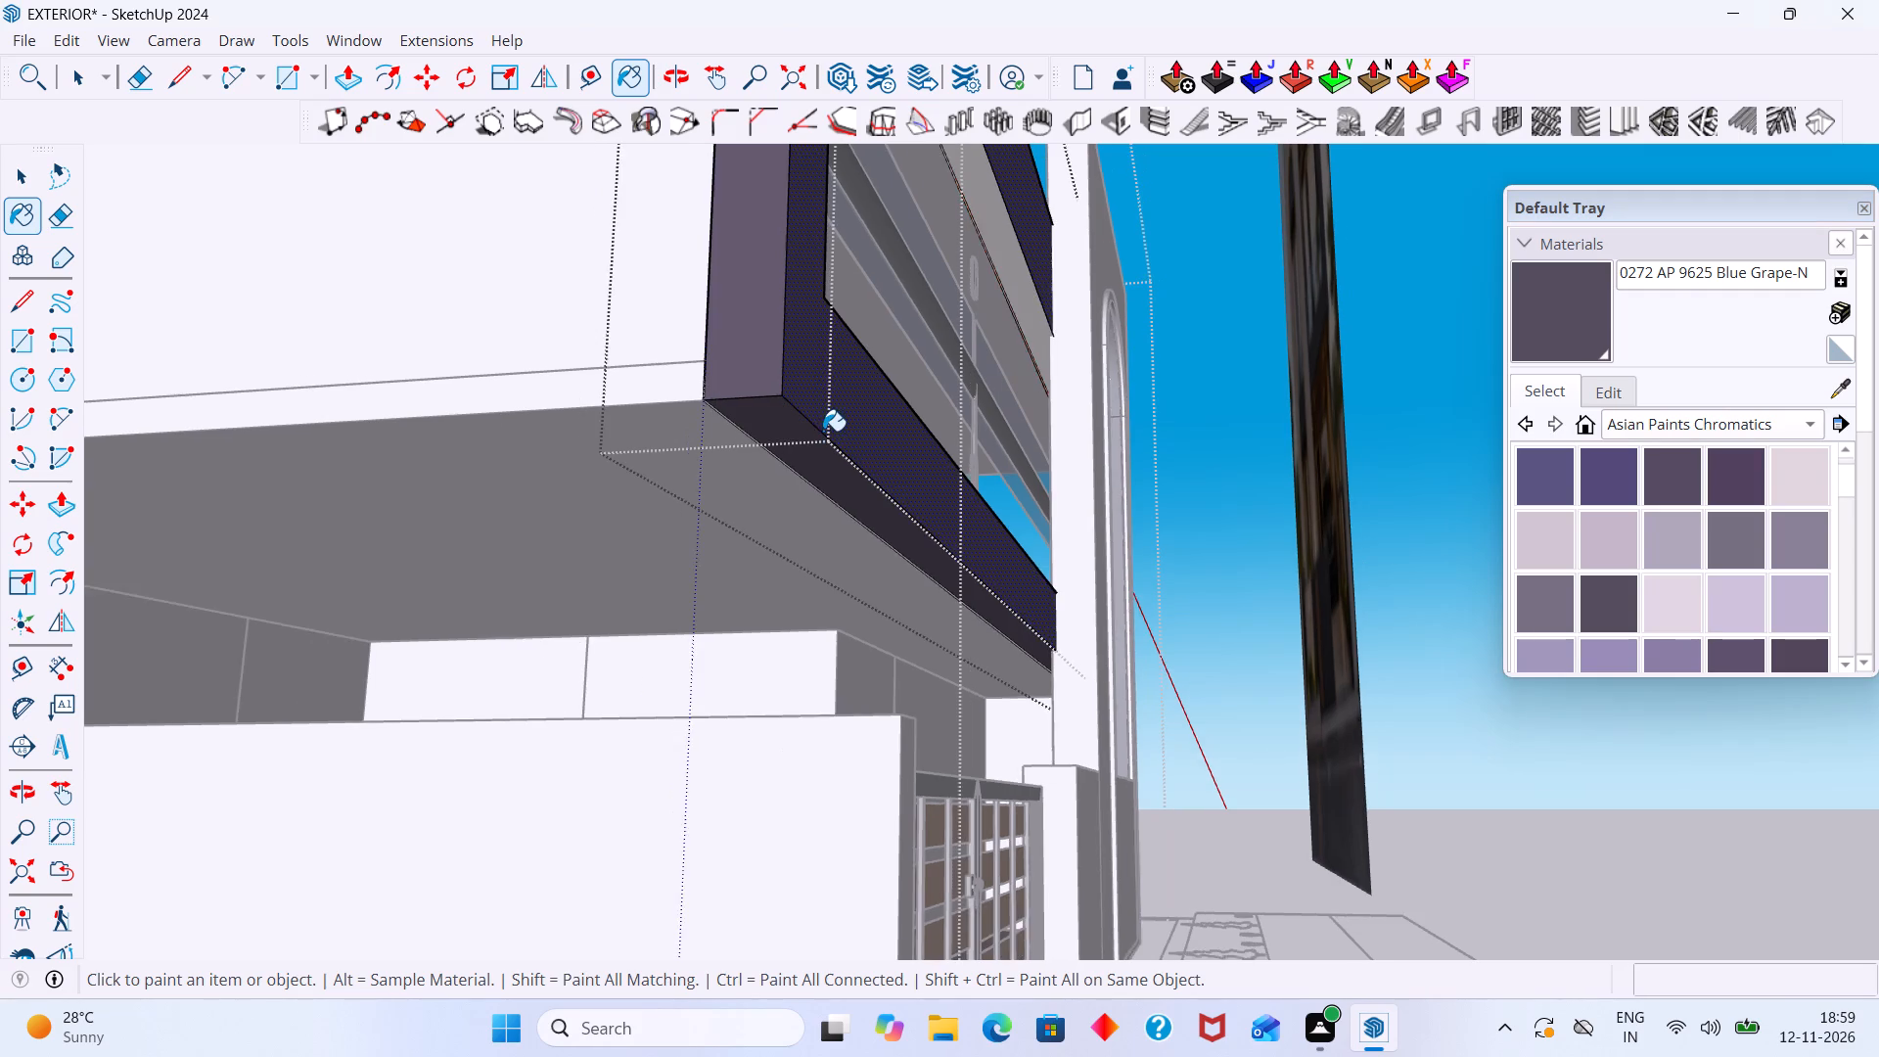
Paint the frame's upper and lower end faces beyond the arched tower, plus the inner sill, with 0272 AP 9625 Blue Grape-N.
{"action": "scroll", "coordinate": [823, 431], "scroll_direction": "down", "scroll_amount": 7}
{"action": "middle_click_drag", "start_coordinate": [927, 468], "coordinate": [299, 545]}
{"action": "middle_click_drag", "start_coordinate": [1111, 426], "coordinate": [624, 475]}
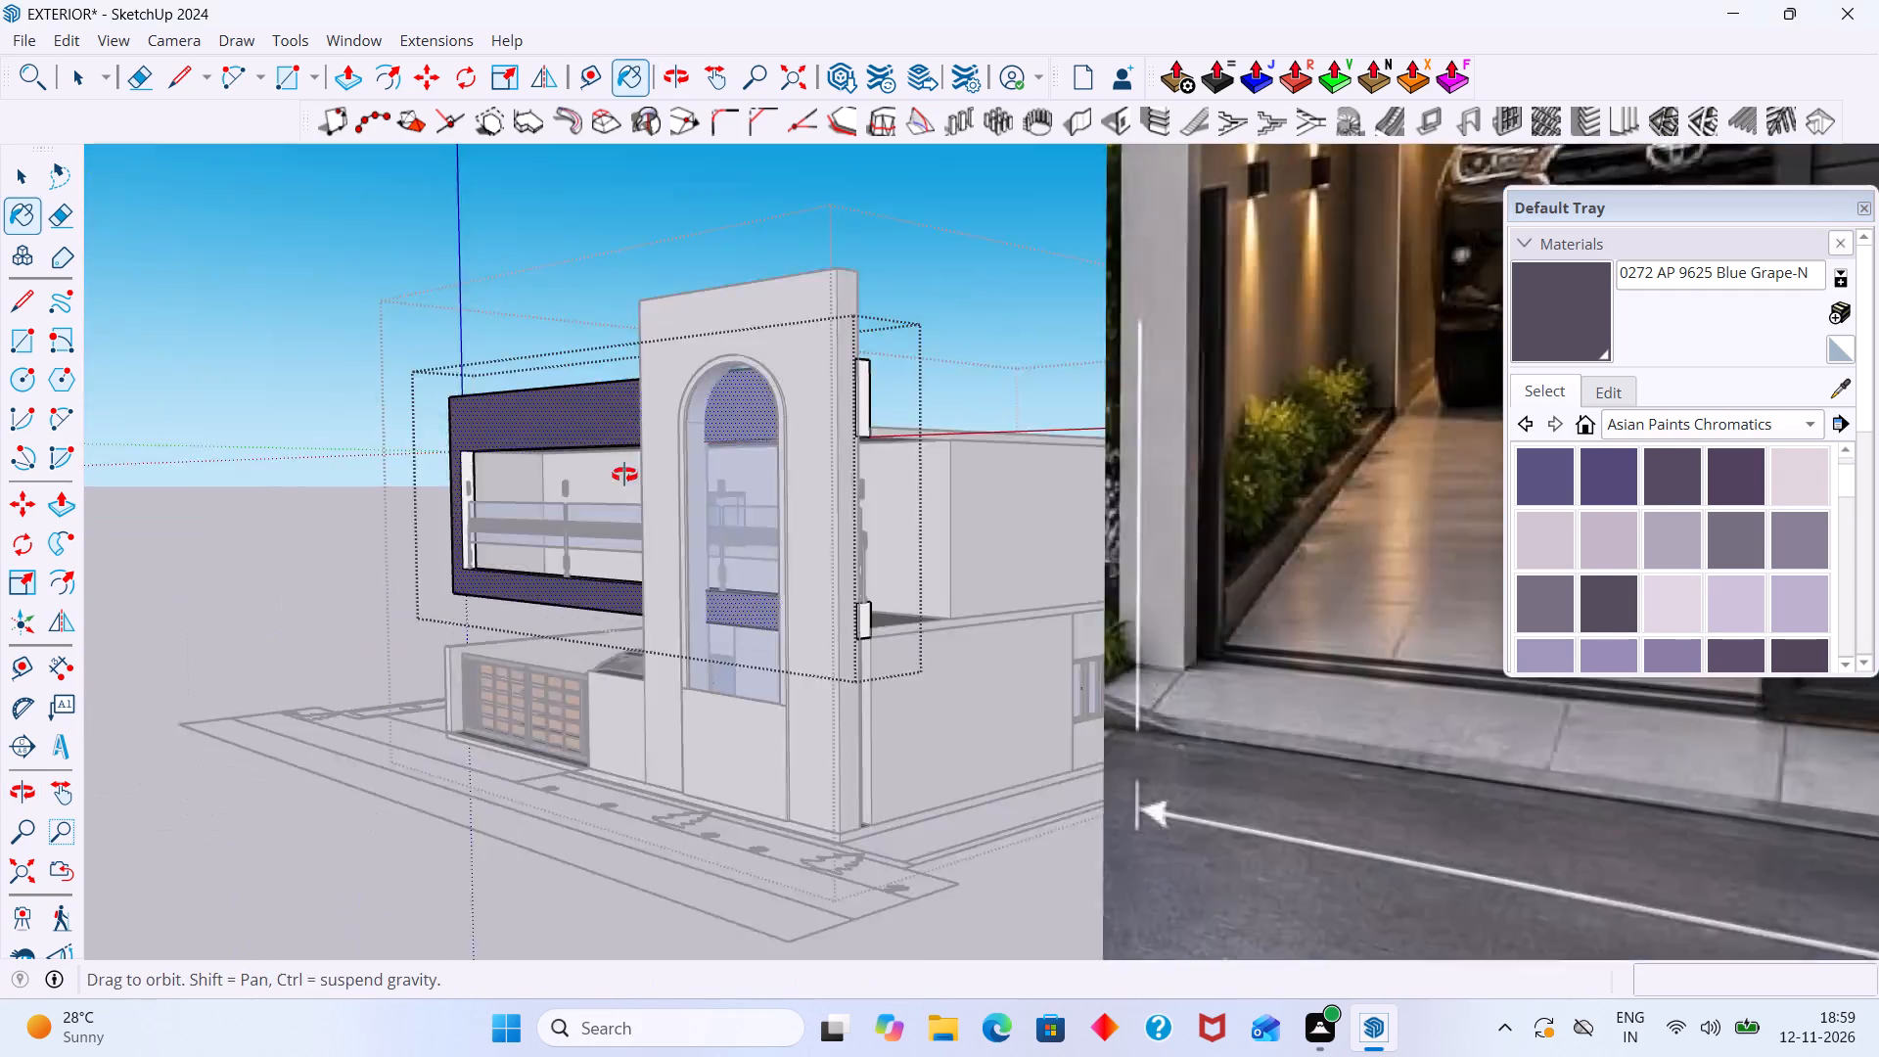
{"action": "middle_click_drag", "start_coordinate": [624, 475], "coordinate": [536, 483]}
{"action": "middle_click_drag", "start_coordinate": [714, 502], "coordinate": [691, 551]}
{"action": "scroll", "coordinate": [789, 554], "scroll_direction": "up", "scroll_amount": 4}
{"action": "middle_click_drag", "start_coordinate": [679, 562], "coordinate": [981, 596]}
{"action": "scroll", "coordinate": [371, 421], "scroll_direction": "up", "scroll_amount": 2}
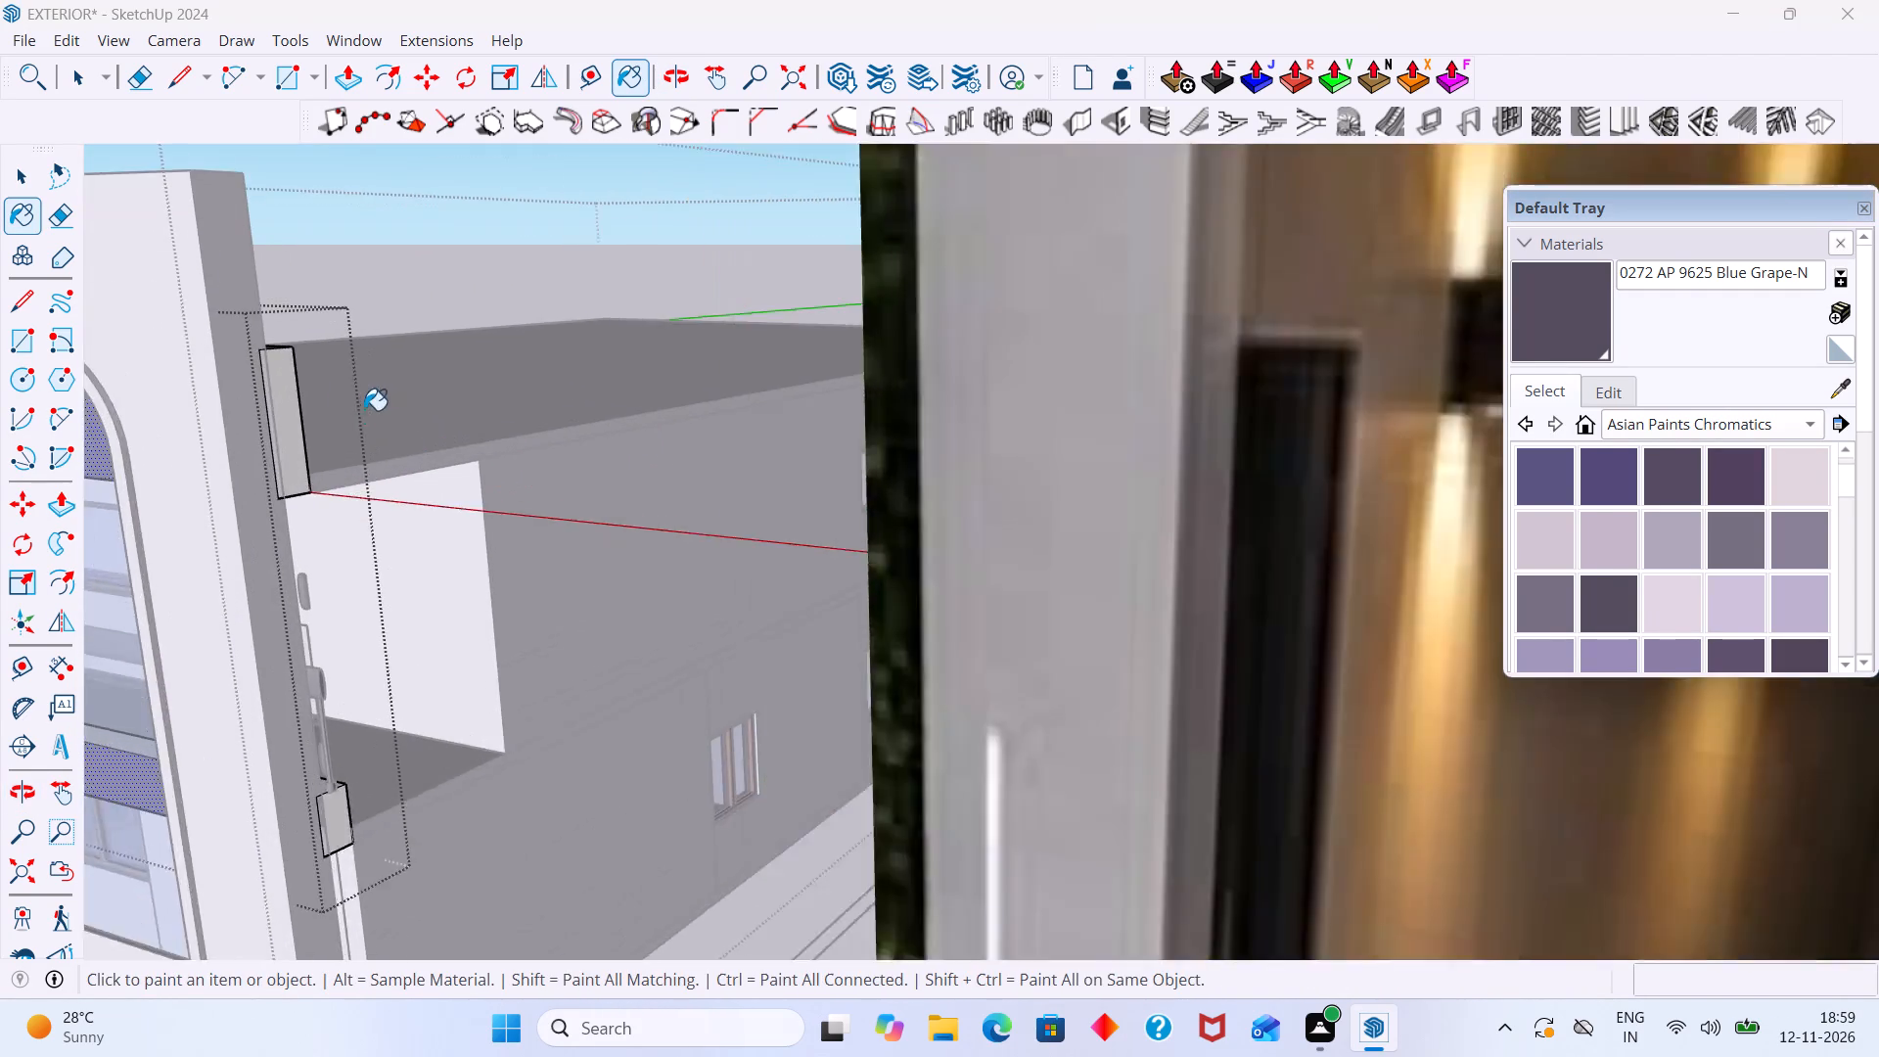
{"action": "scroll", "coordinate": [364, 410], "scroll_direction": "up", "scroll_amount": 7}
{"action": "left_click", "coordinate": [276, 396]}
{"action": "scroll", "coordinate": [279, 390], "scroll_direction": "down", "scroll_amount": 8}
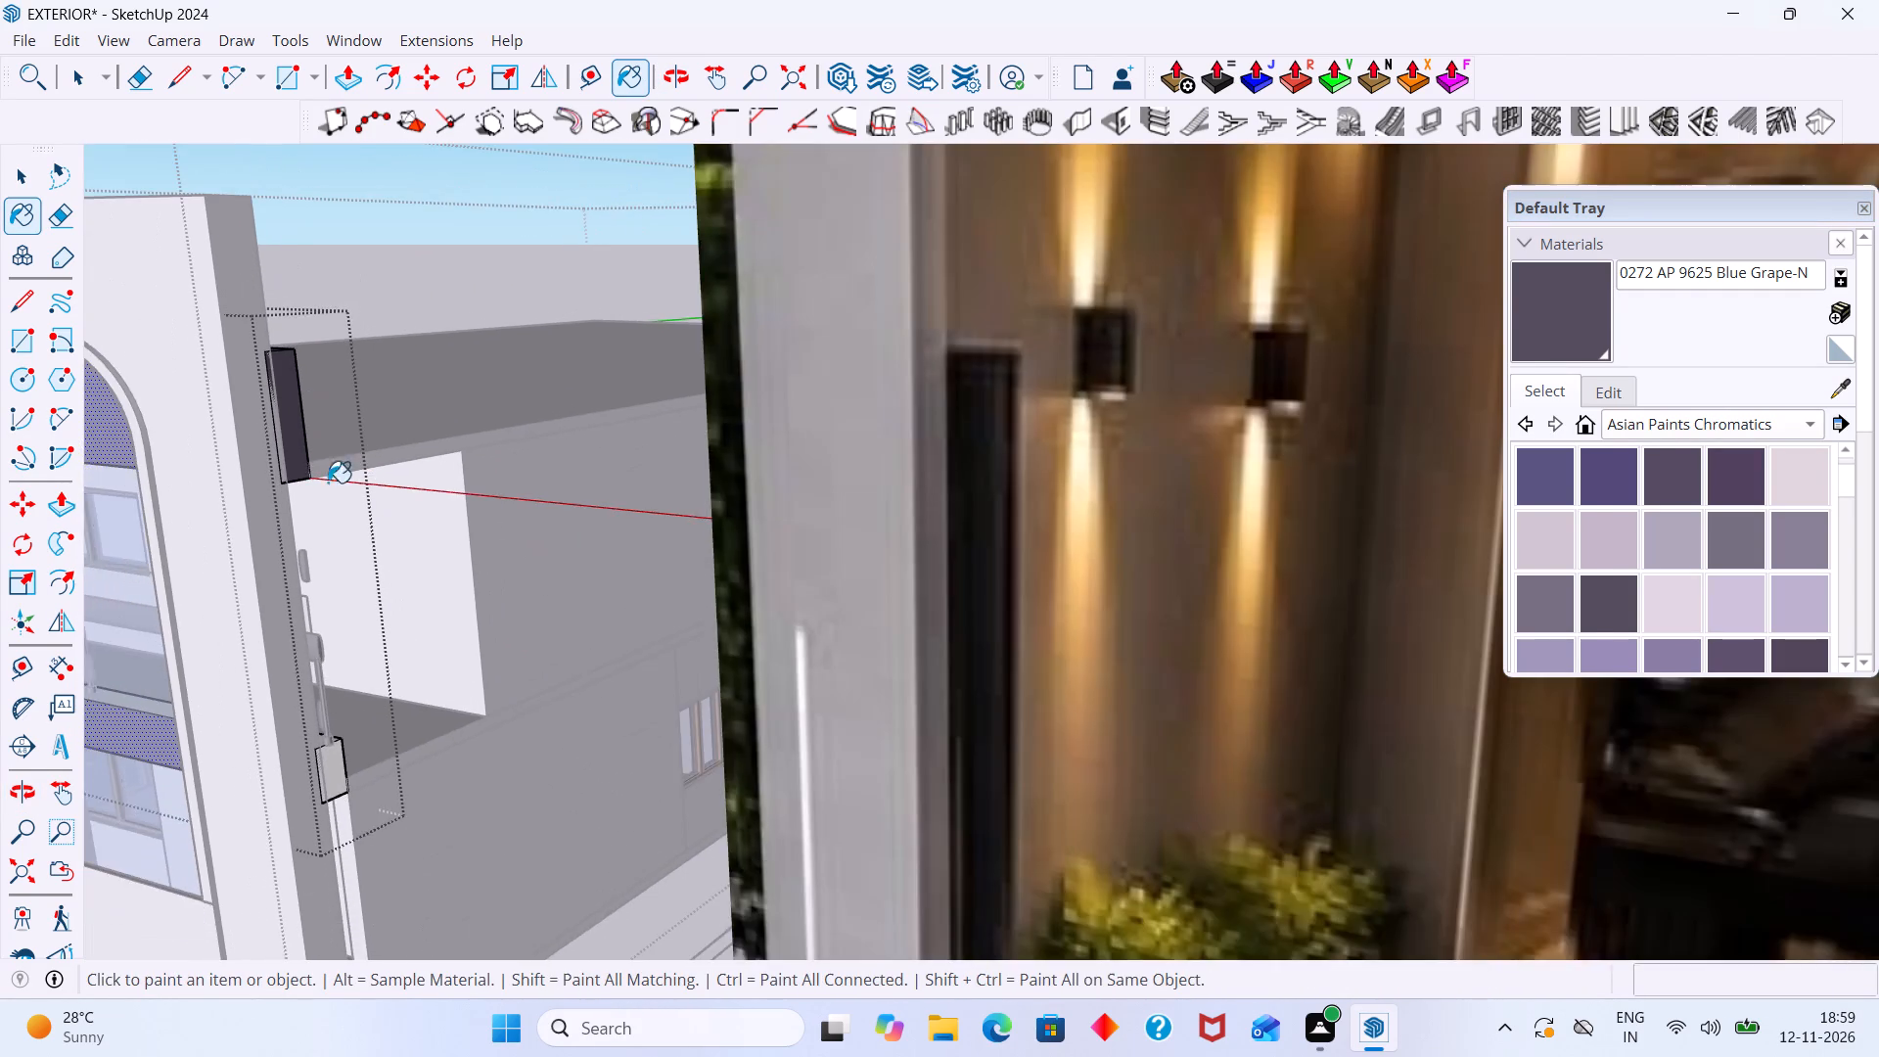
{"action": "scroll", "coordinate": [328, 708], "scroll_direction": "up", "scroll_amount": 3}
{"action": "left_click", "coordinate": [319, 785]}
{"action": "scroll", "coordinate": [327, 778], "scroll_direction": "down", "scroll_amount": 2}
{"action": "middle_click_drag", "start_coordinate": [318, 775], "coordinate": [300, 814]}
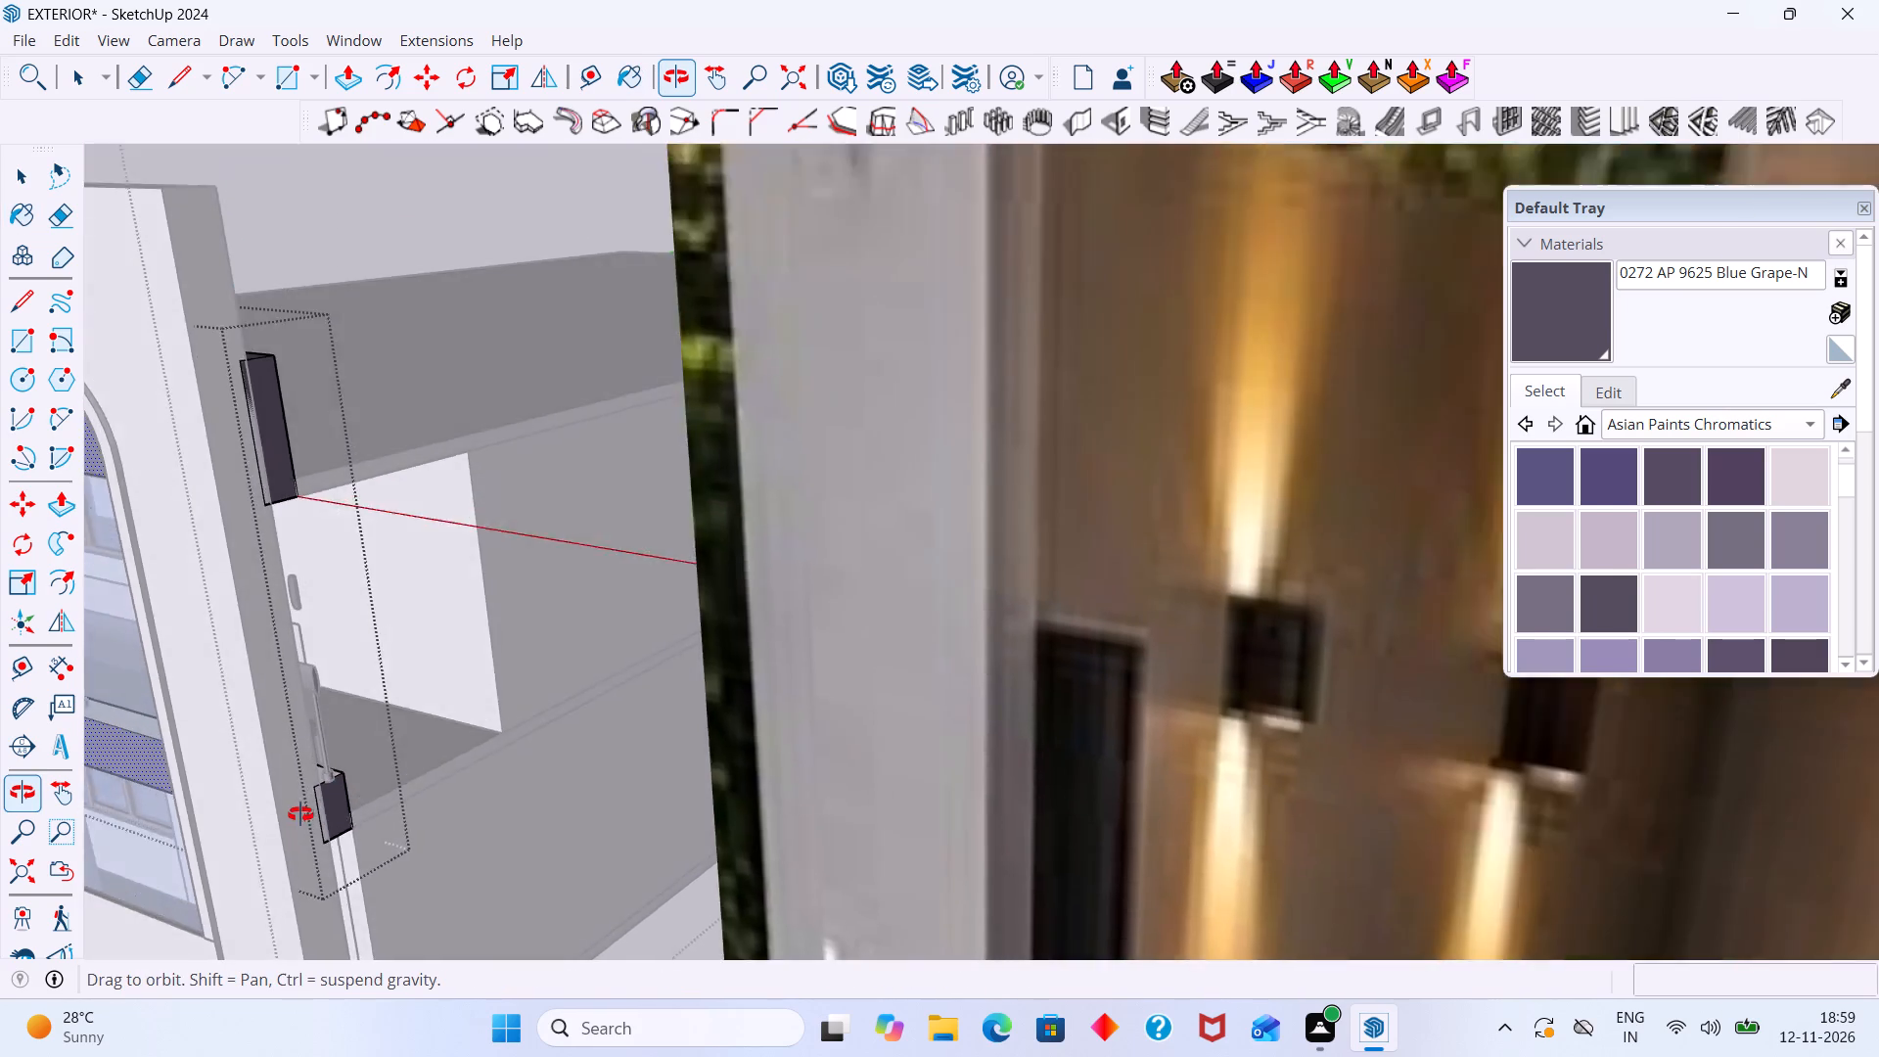
{"action": "middle_click_drag", "start_coordinate": [300, 814], "coordinate": [279, 799]}
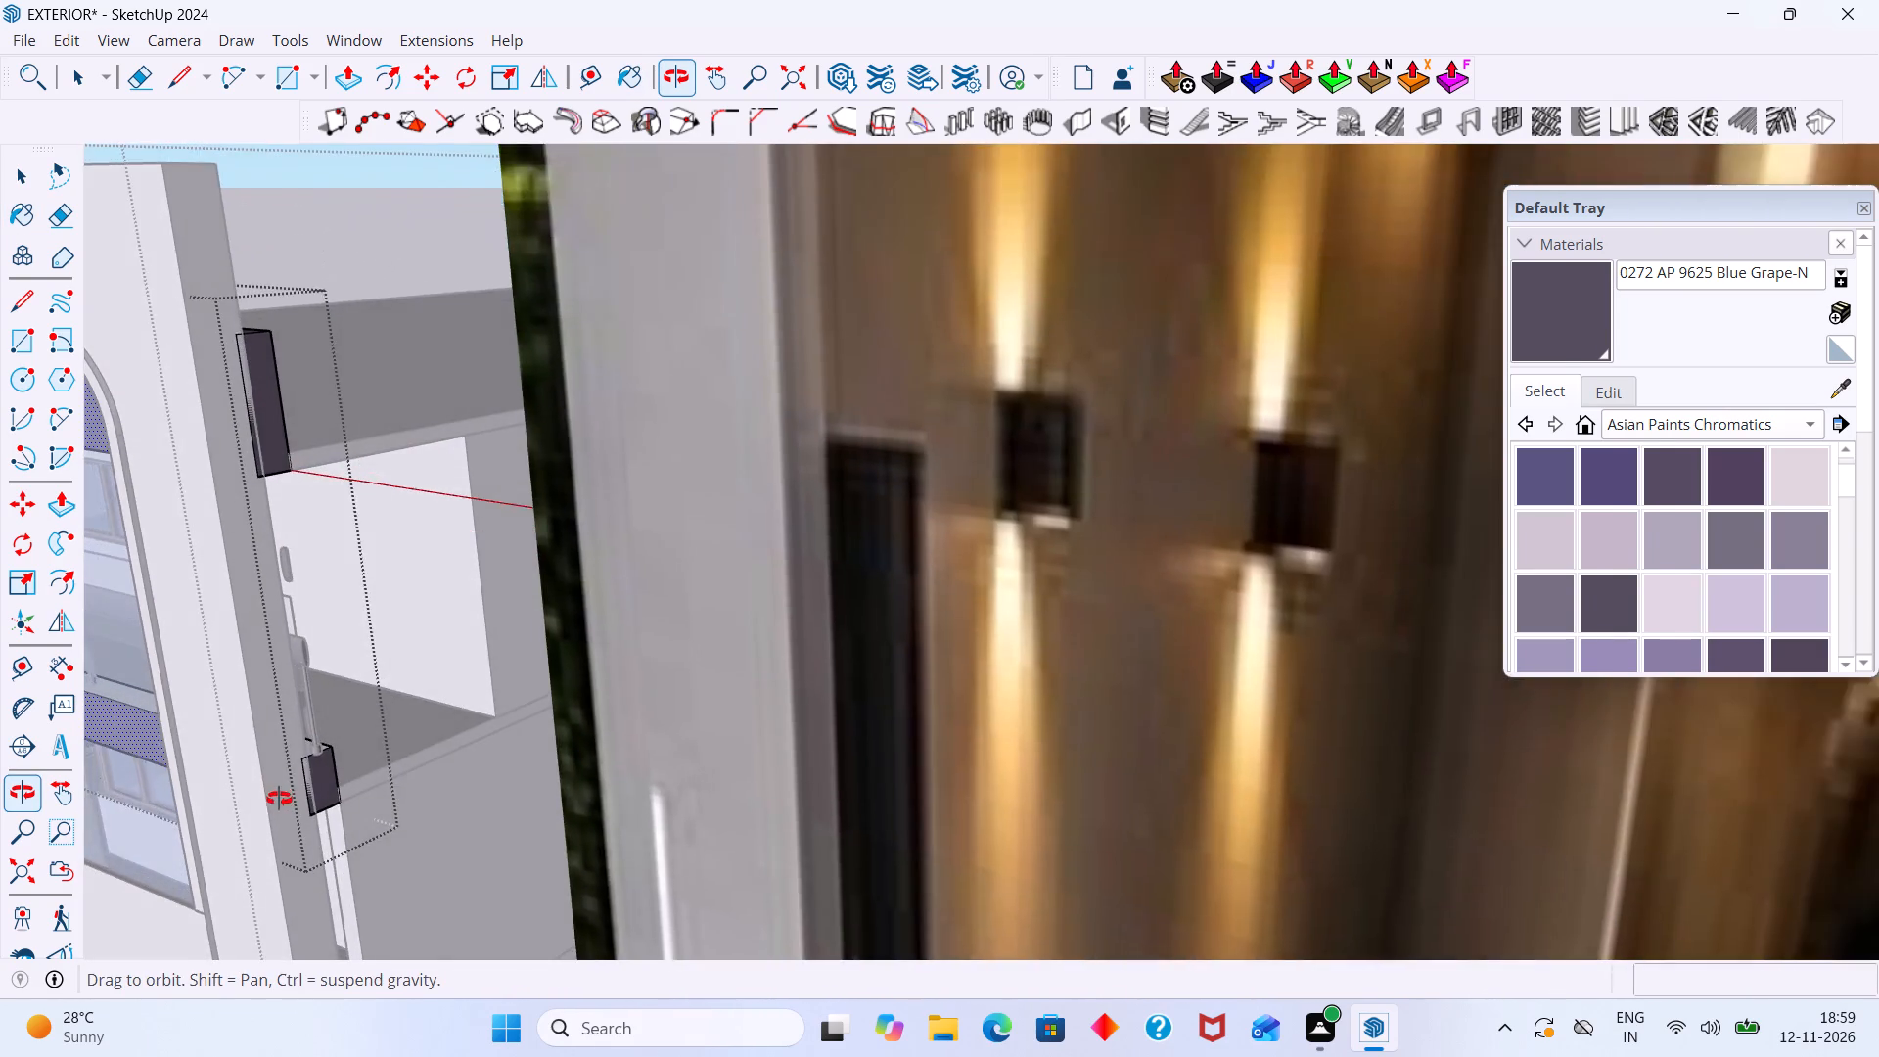
{"action": "middle_click_drag", "start_coordinate": [279, 799], "coordinate": [282, 784]}
{"action": "scroll", "coordinate": [305, 745], "scroll_direction": "up", "scroll_amount": 20}
{"action": "scroll", "coordinate": [305, 745], "scroll_direction": "up", "scroll_amount": 7}
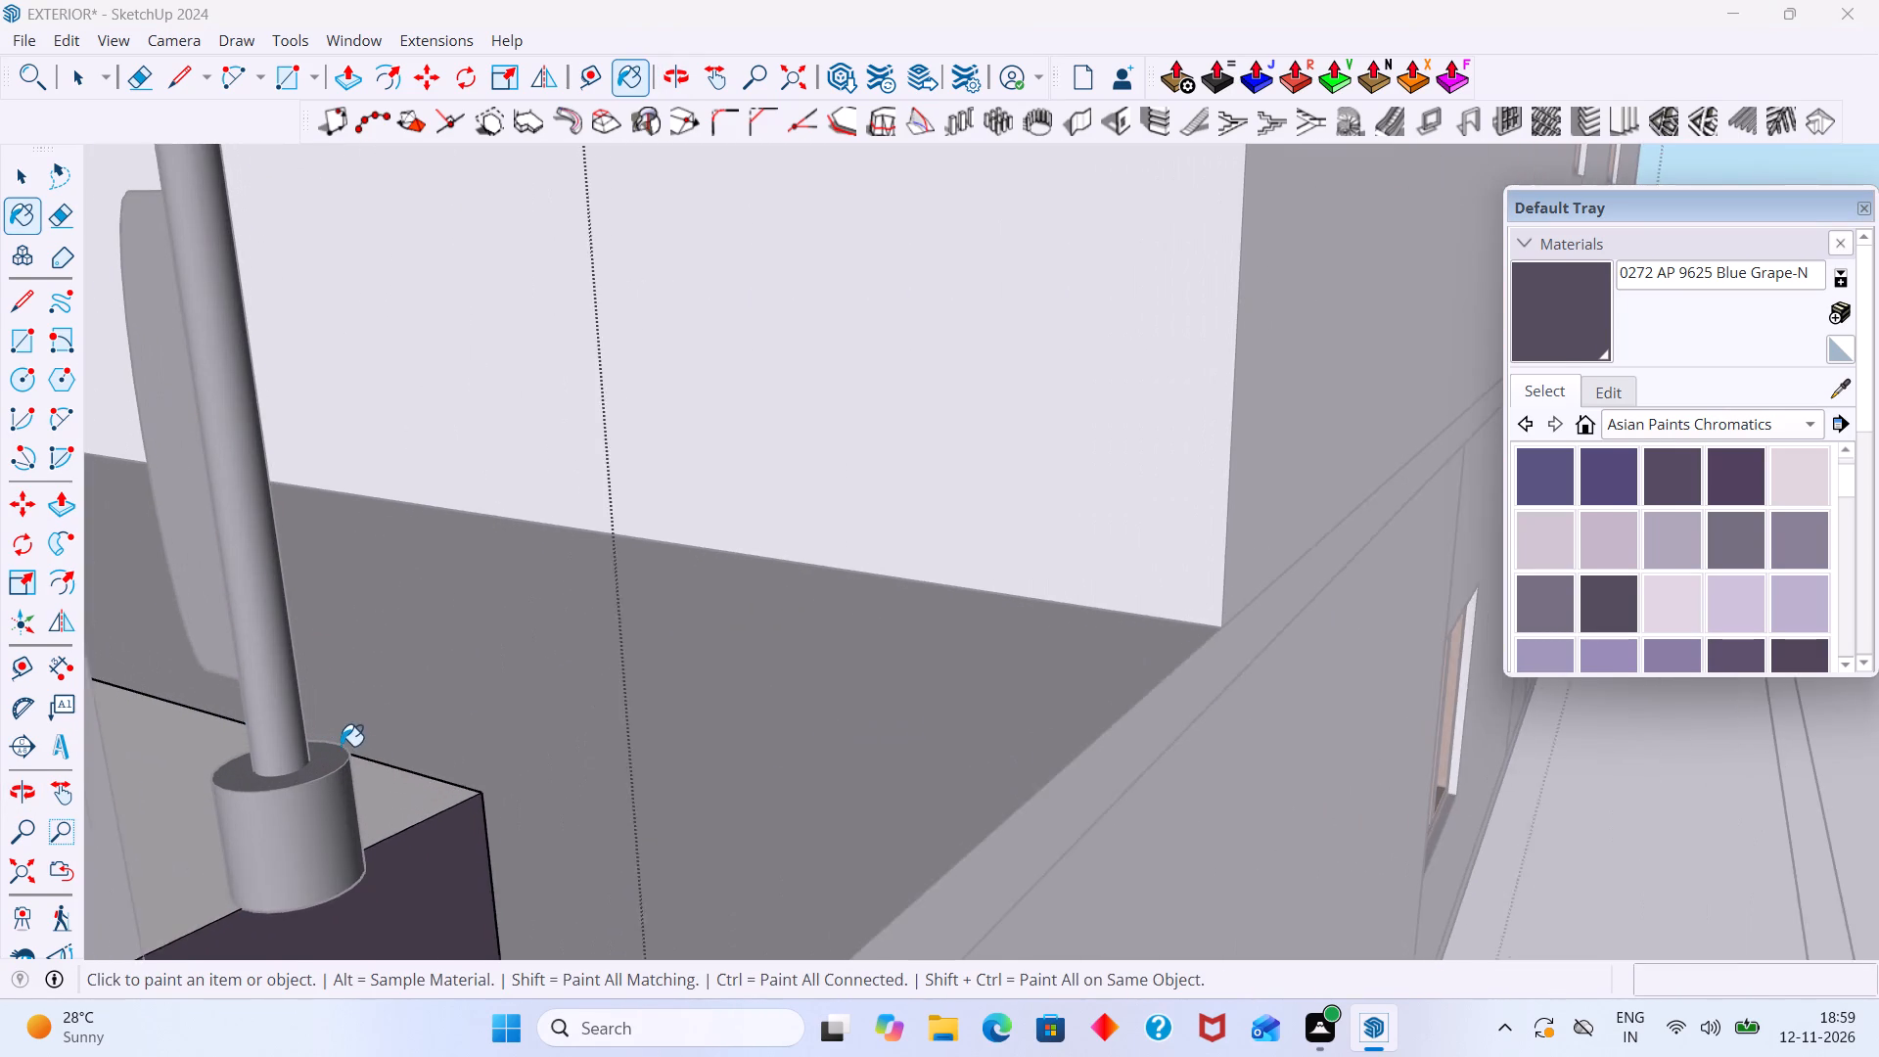
{"action": "left_click", "coordinate": [390, 785]}
{"action": "scroll", "coordinate": [390, 782], "scroll_direction": "down", "scroll_amount": 20}
{"action": "scroll", "coordinate": [390, 782], "scroll_direction": "down", "scroll_amount": 4}
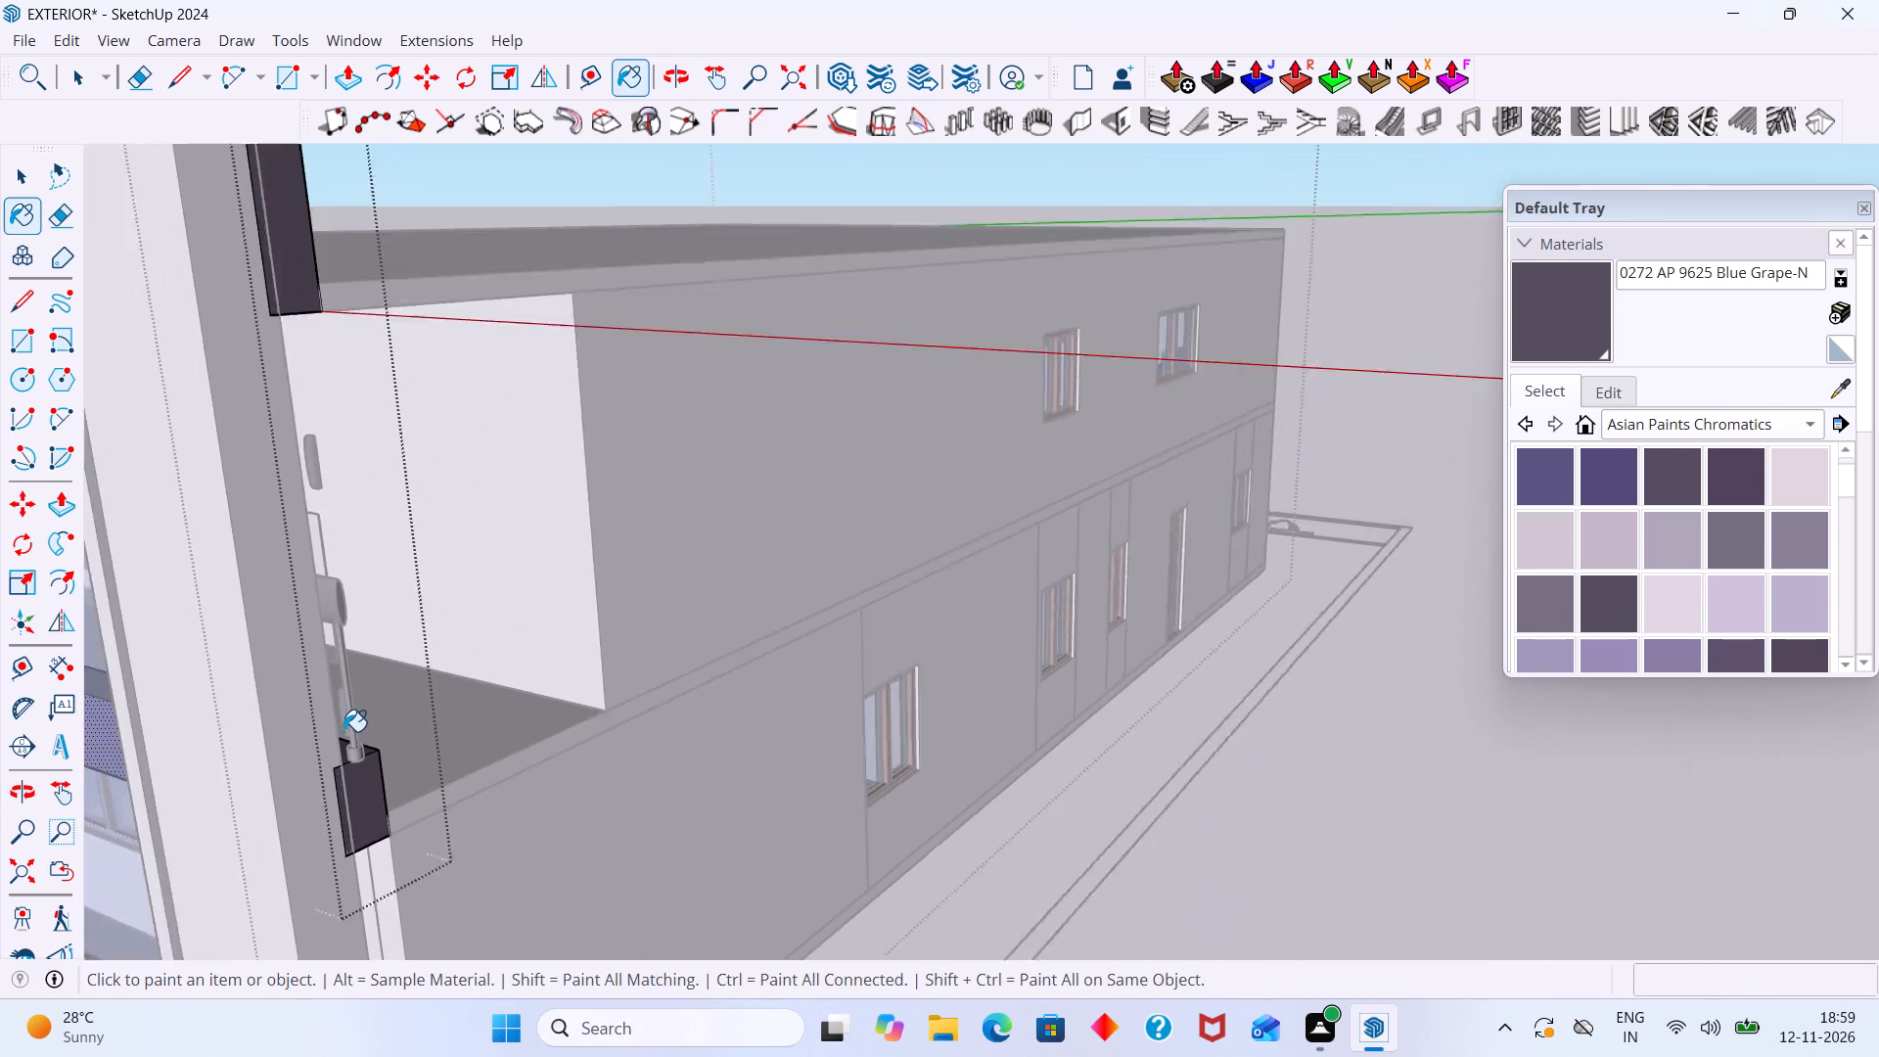
{"action": "scroll", "coordinate": [344, 731], "scroll_direction": "down", "scroll_amount": 20}
{"action": "scroll", "coordinate": [344, 731], "scroll_direction": "down", "scroll_amount": 7}
Paint the inner side face and the upper inner face of the balcony frame opening with 0272 AP 9625 Blue Grape-N.
{"action": "middle_click_drag", "start_coordinate": [292, 774], "coordinate": [447, 773]}
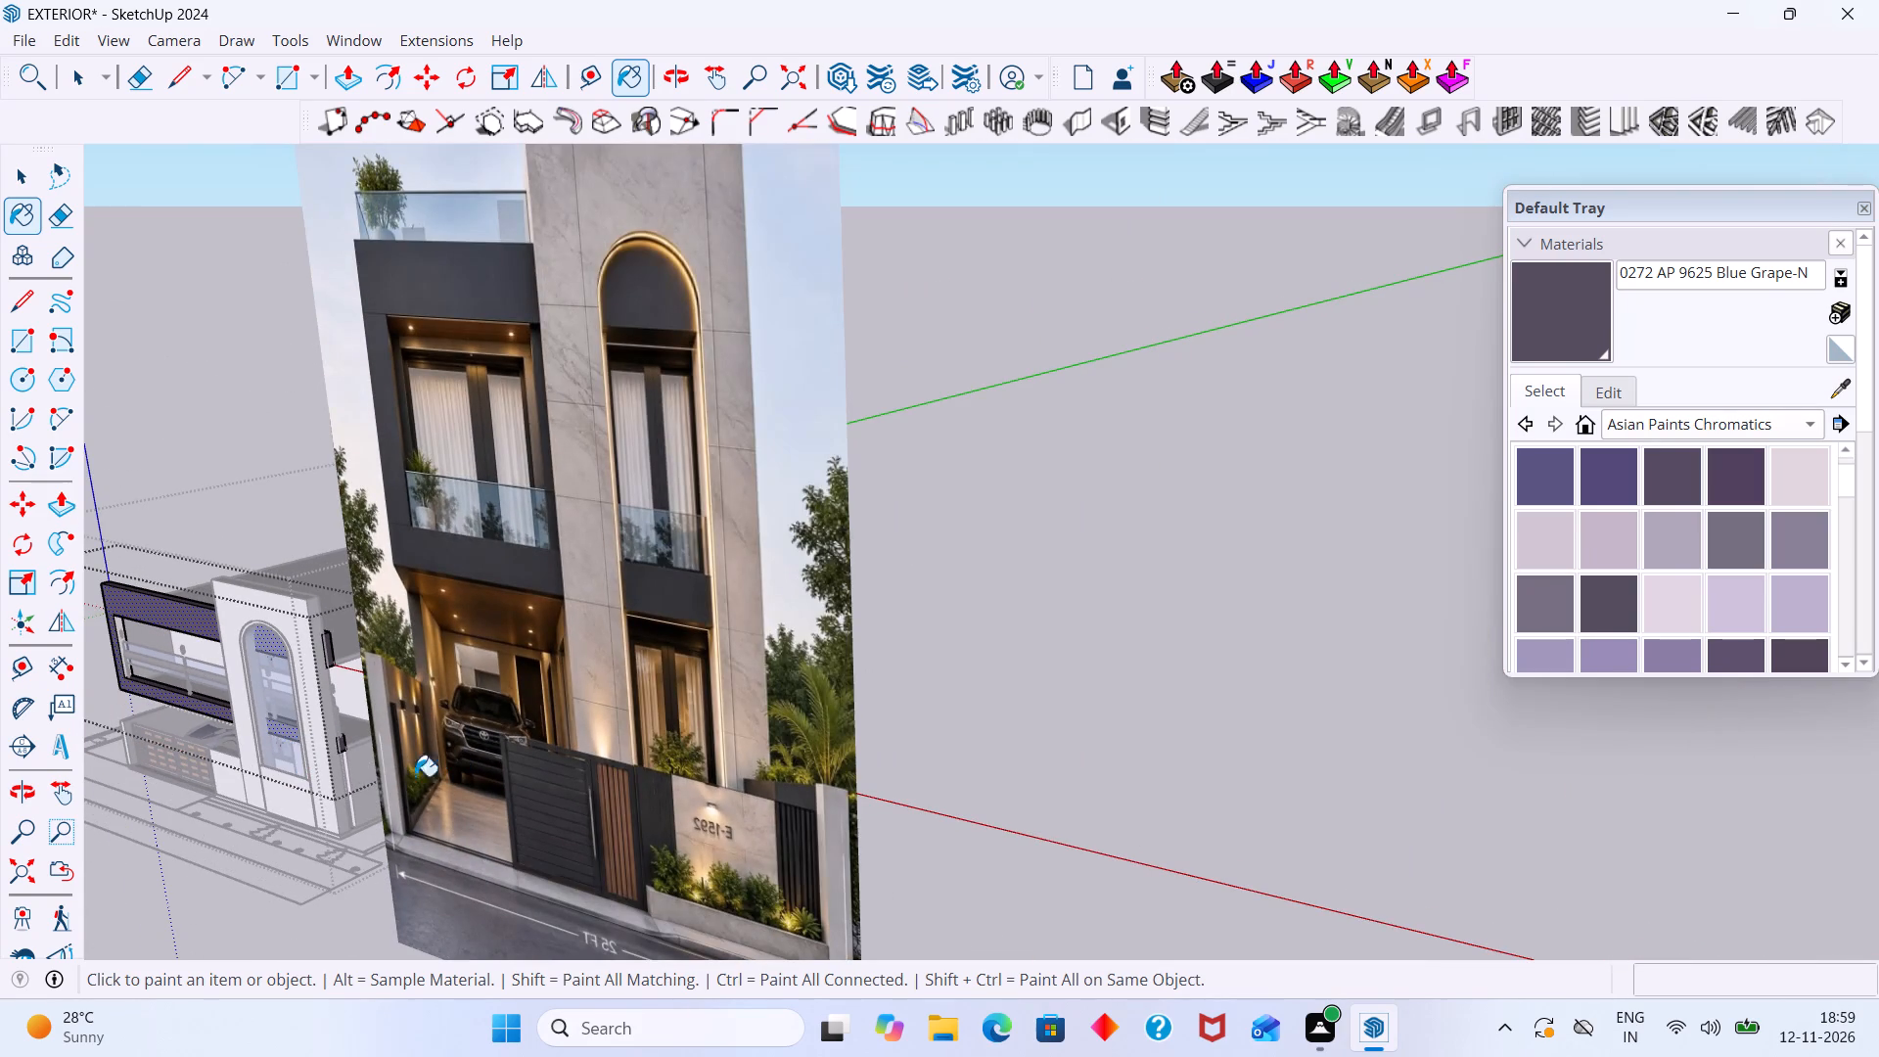
{"action": "scroll", "coordinate": [156, 676], "scroll_direction": "up", "scroll_amount": 11}
{"action": "scroll", "coordinate": [178, 651], "scroll_direction": "down", "scroll_amount": 1}
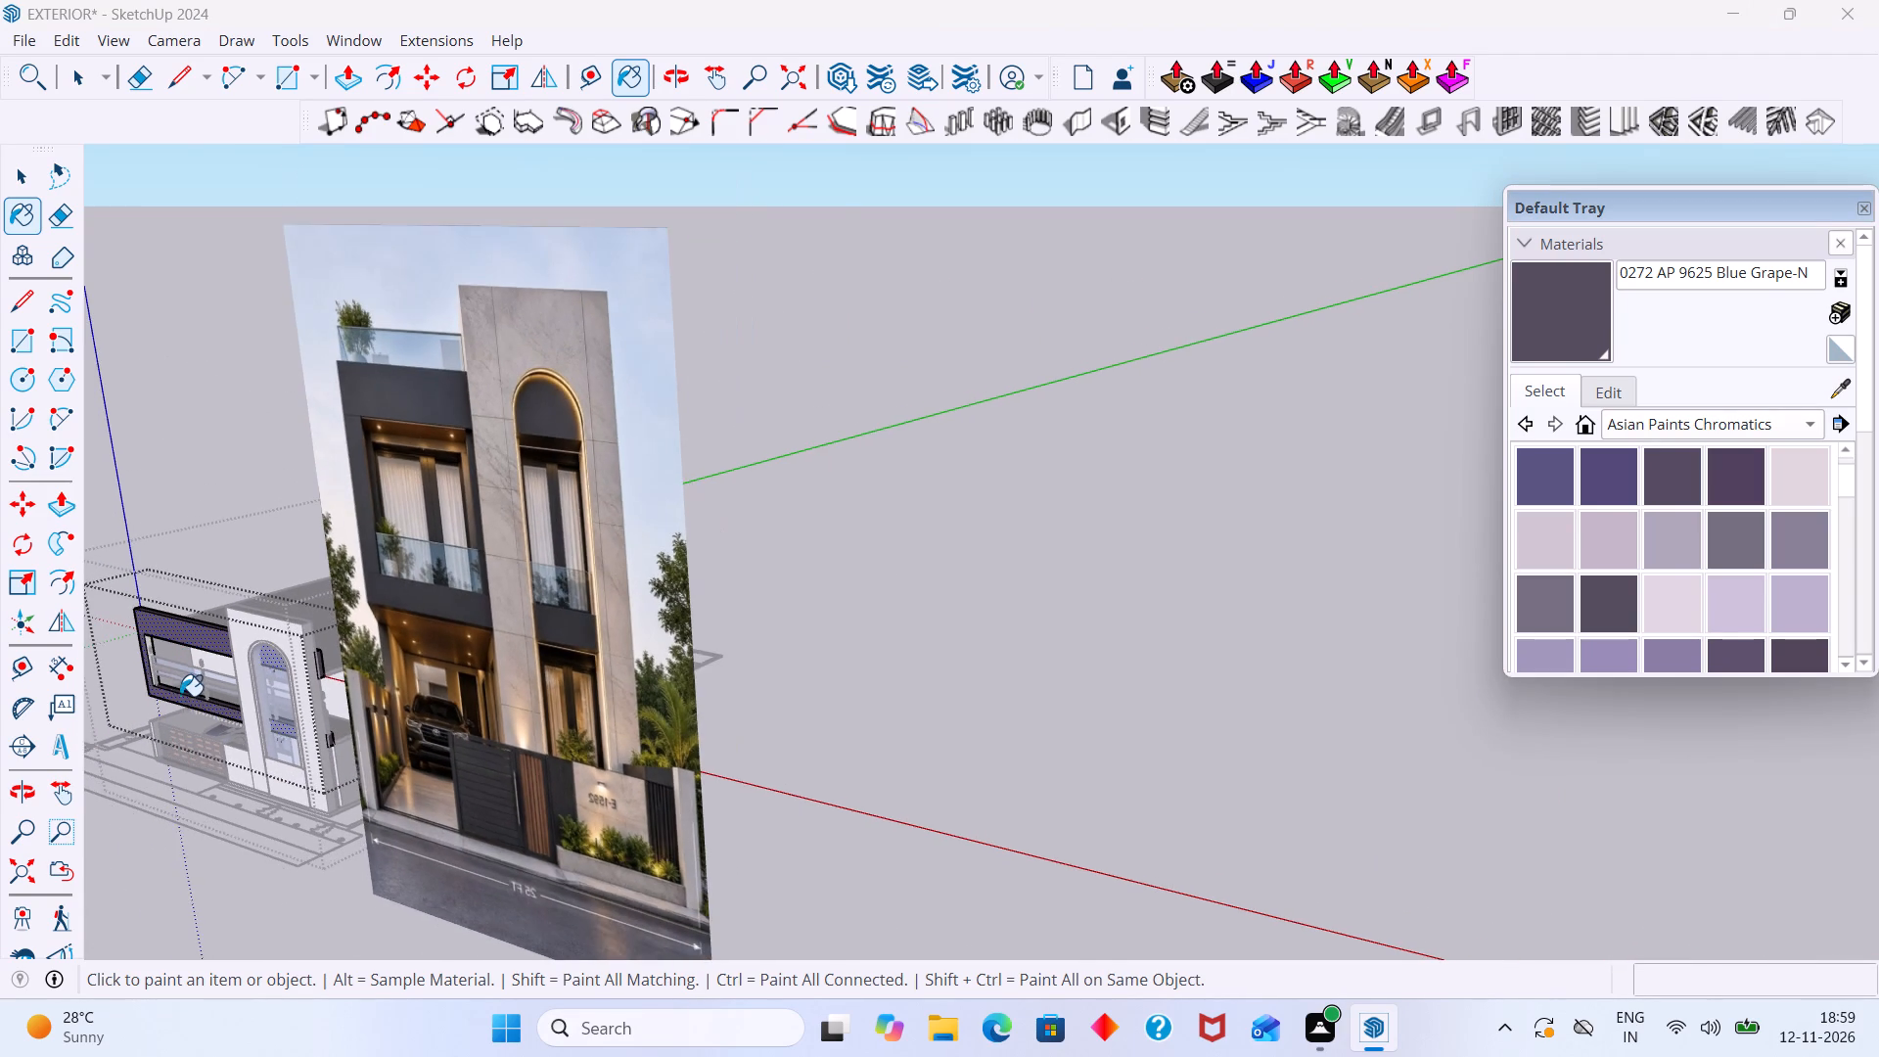
{"action": "middle_click_drag", "start_coordinate": [180, 696], "coordinate": [452, 755]}
{"action": "scroll", "coordinate": [444, 735], "scroll_direction": "up", "scroll_amount": 20}
{"action": "scroll", "coordinate": [444, 735], "scroll_direction": "up", "scroll_amount": 3}
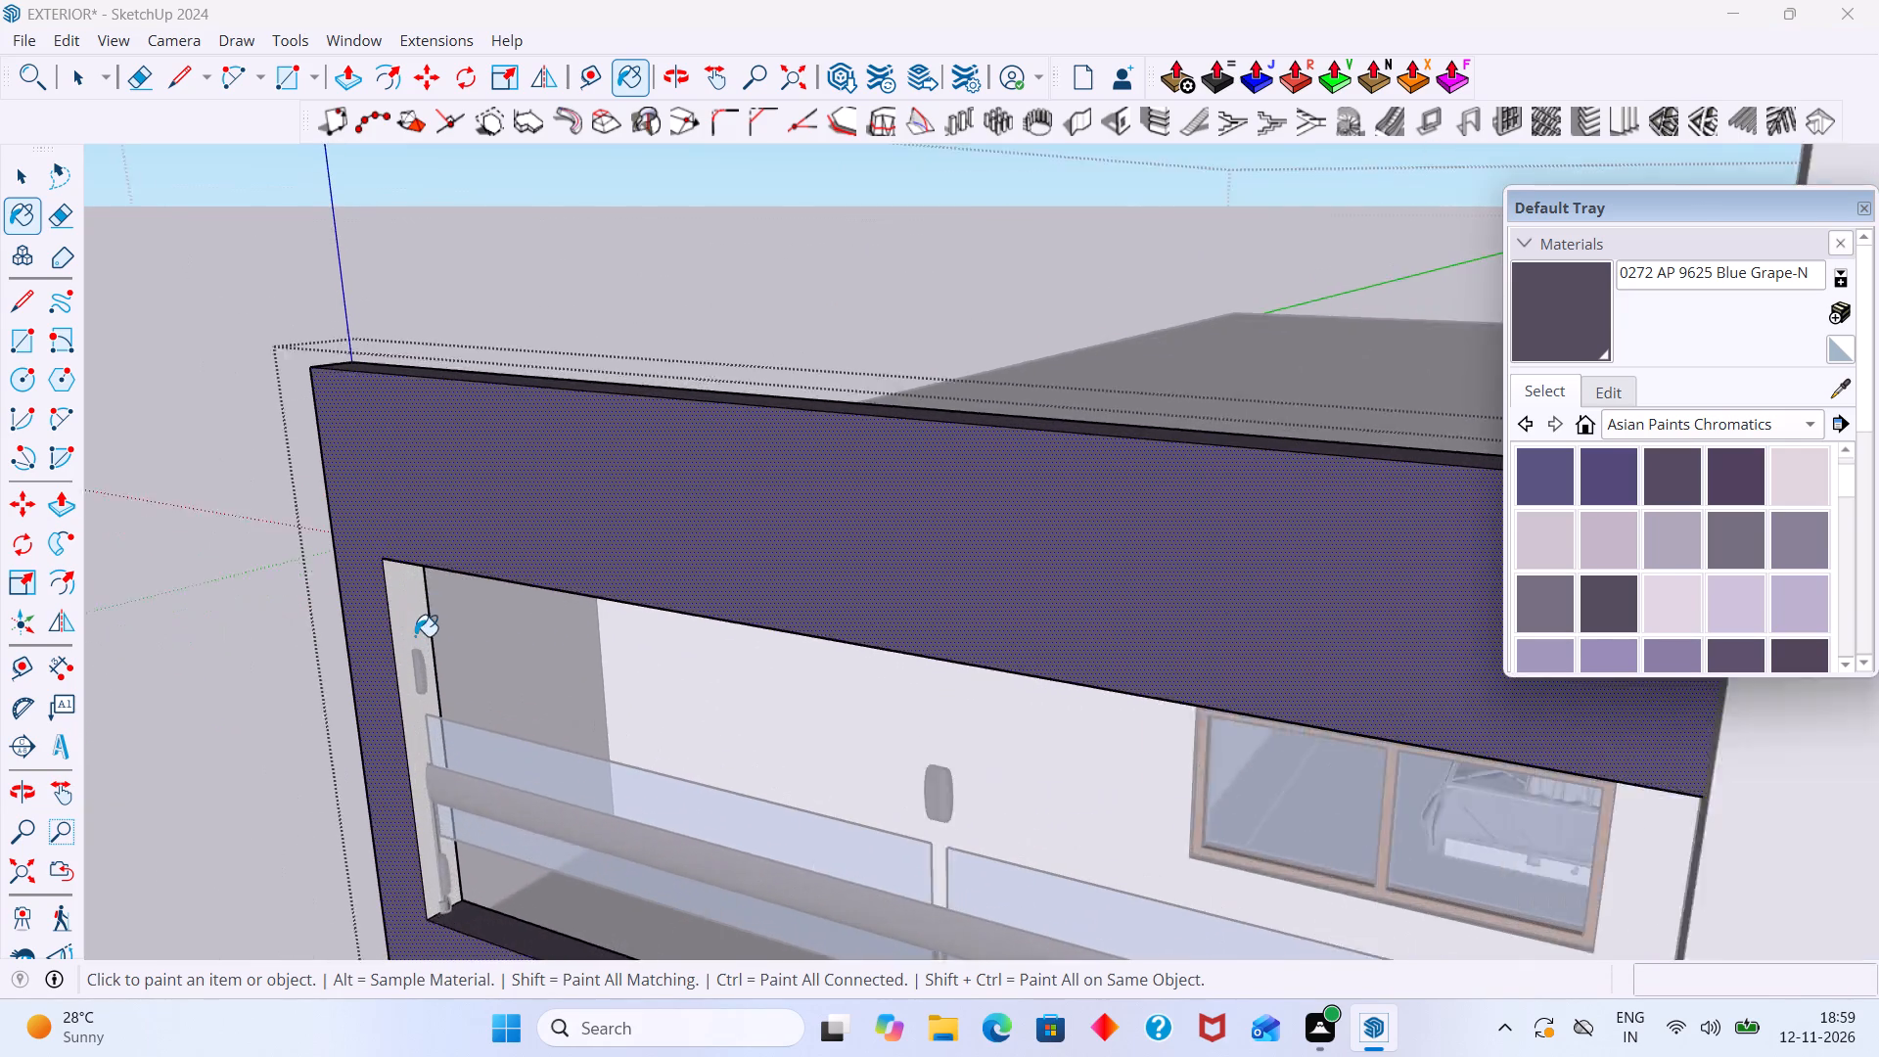
{"action": "scroll", "coordinate": [415, 636], "scroll_direction": "up", "scroll_amount": 3}
{"action": "left_click", "coordinate": [409, 618]}
{"action": "scroll", "coordinate": [407, 616], "scroll_direction": "down", "scroll_amount": 3}
{"action": "middle_click_drag", "start_coordinate": [407, 617], "coordinate": [435, 479]}
{"action": "middle_click_drag", "start_coordinate": [473, 462], "coordinate": [470, 693], "text": "shift"}
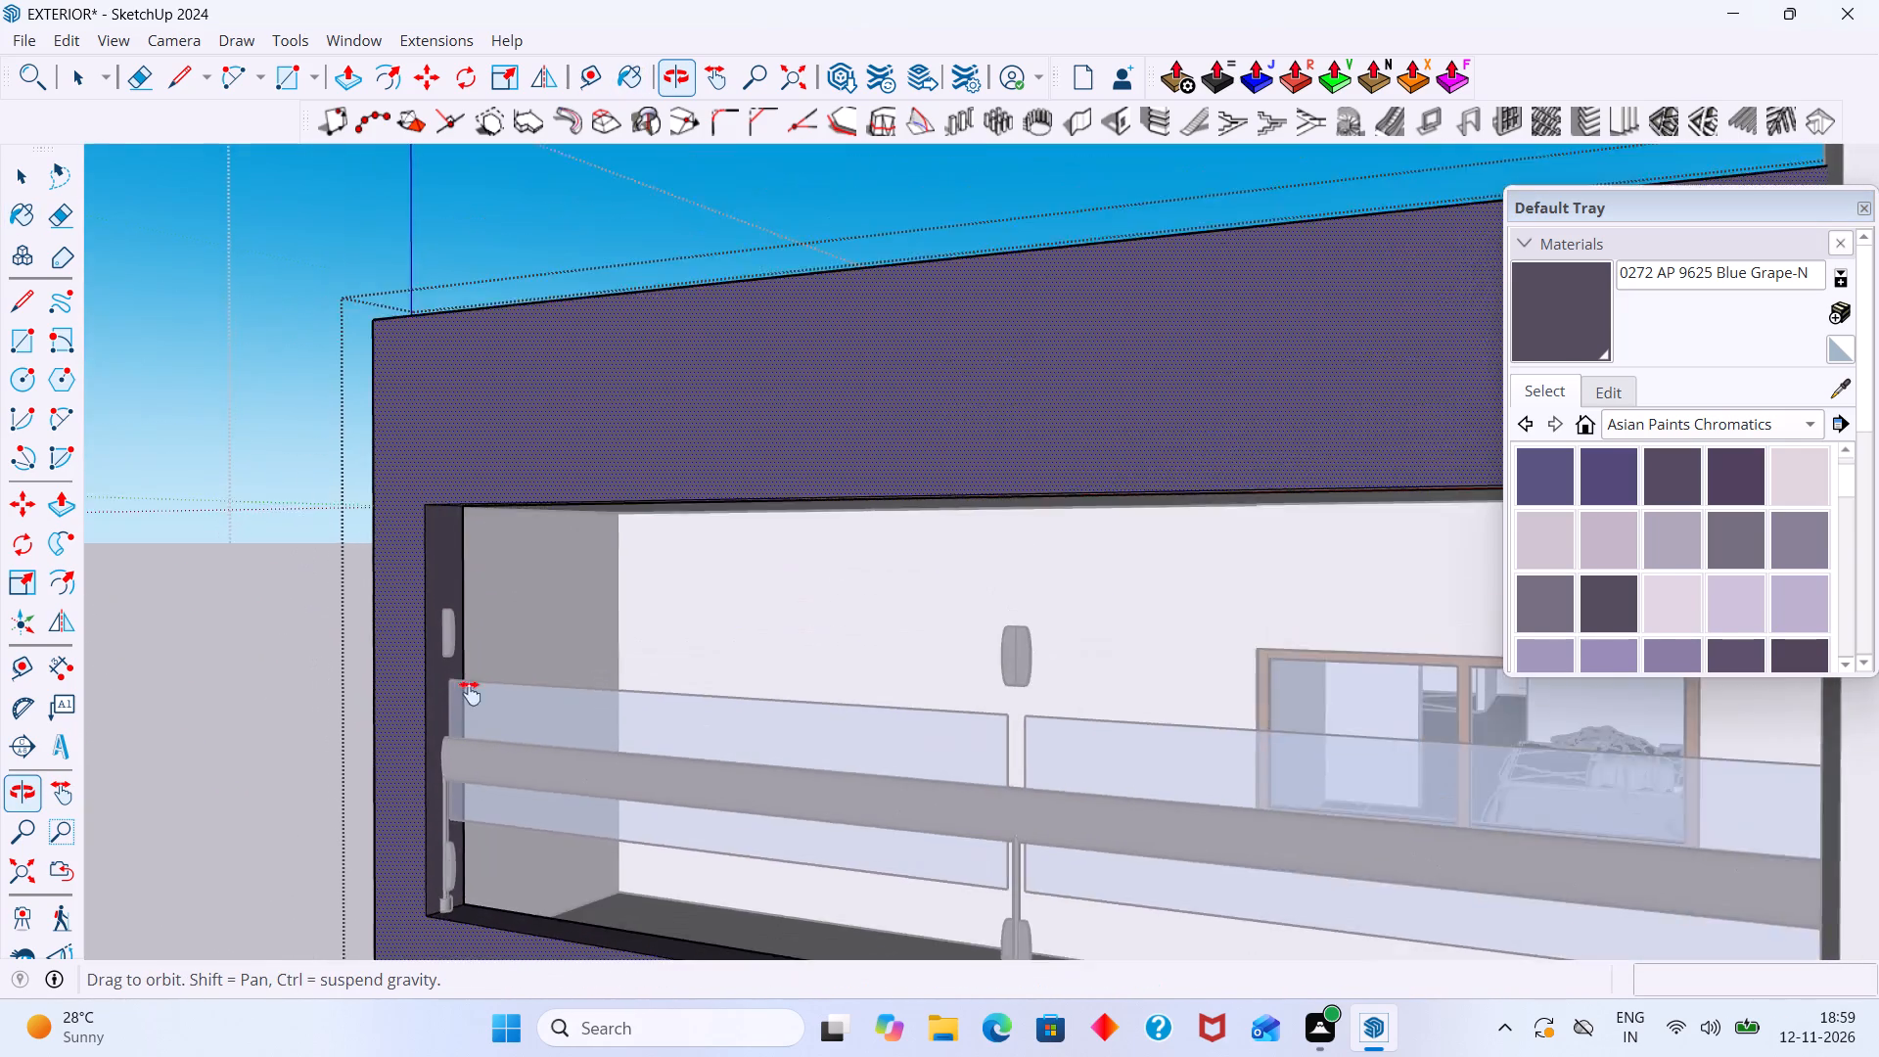
{"action": "middle_click_drag", "start_coordinate": [470, 693], "coordinate": [404, 502], "text": "shift"}
{"action": "scroll", "coordinate": [506, 291], "scroll_direction": "up", "scroll_amount": 10}
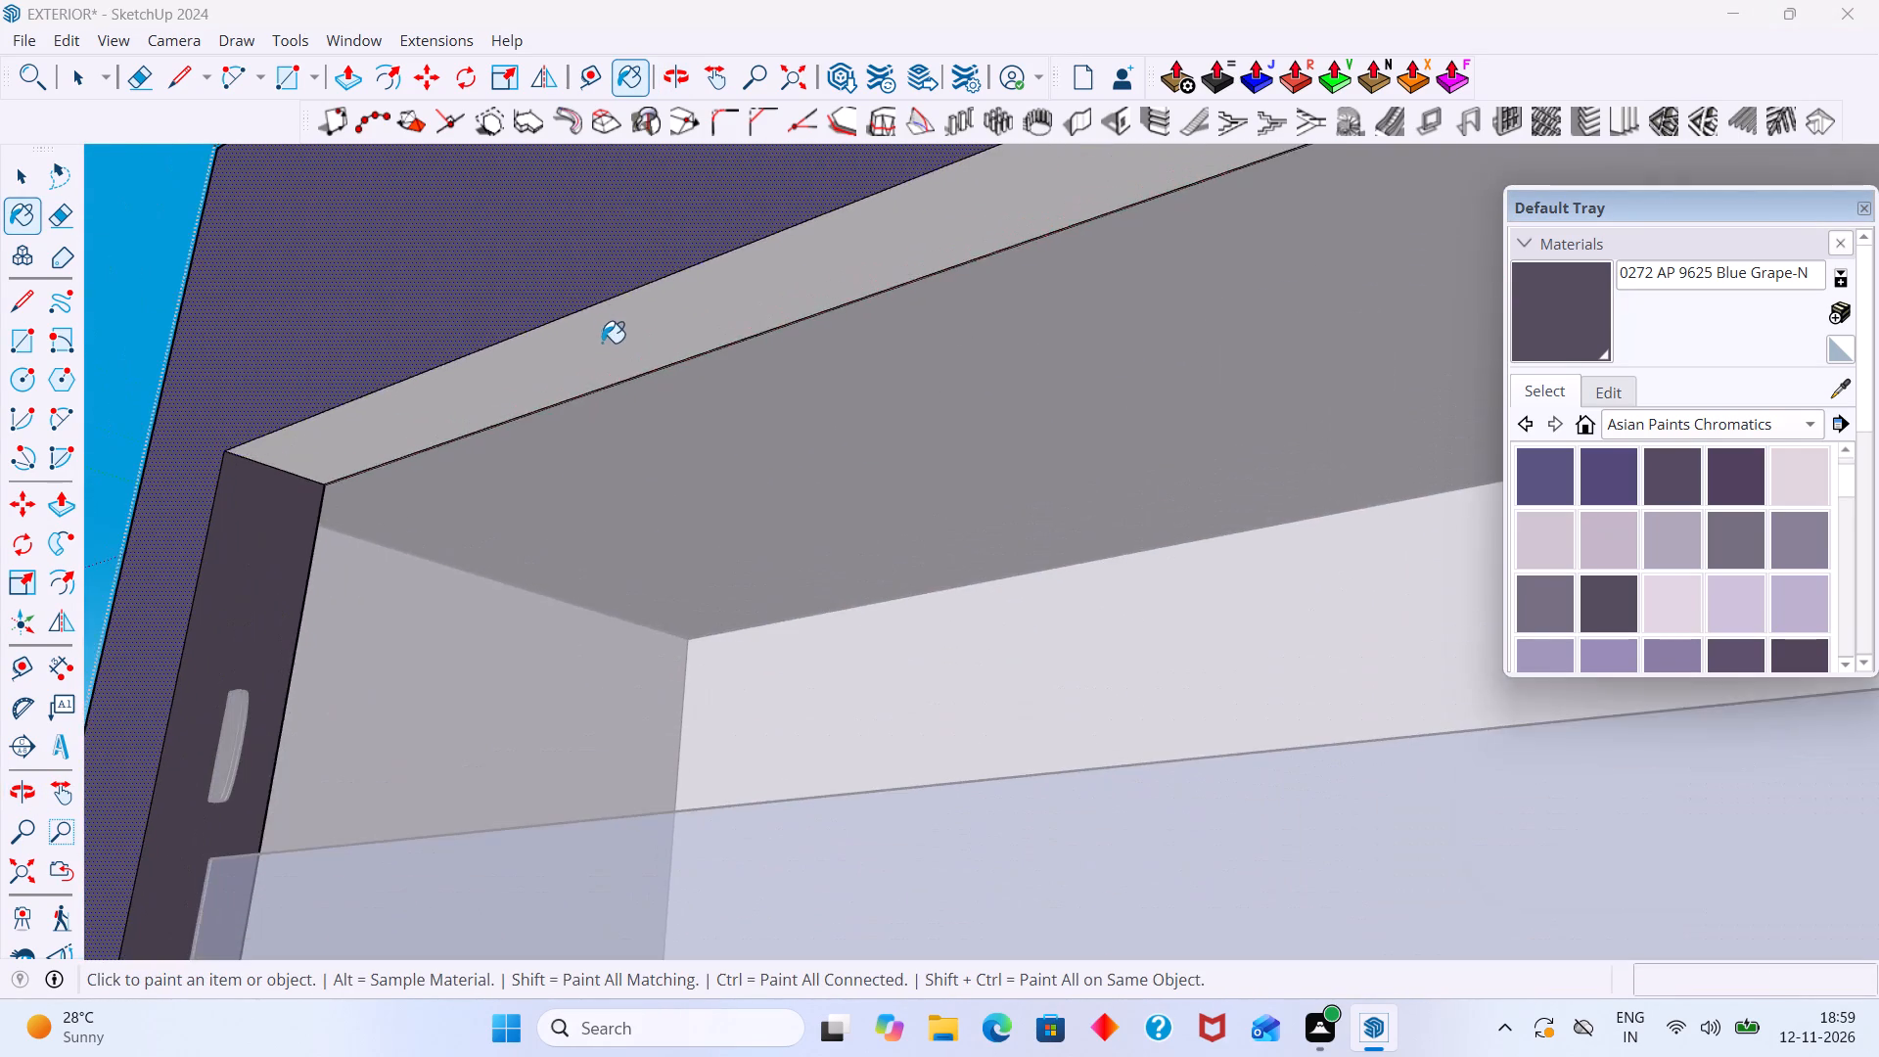
{"action": "left_click", "coordinate": [602, 343]}
{"action": "scroll", "coordinate": [604, 339], "scroll_direction": "down", "scroll_amount": 12}
Inspect the balcony frame from the front, above and below for unpainted faces, and leave the frame group.
{"action": "middle_click_drag", "start_coordinate": [614, 386], "coordinate": [348, 413]}
{"action": "middle_click_drag", "start_coordinate": [444, 425], "coordinate": [682, 492]}
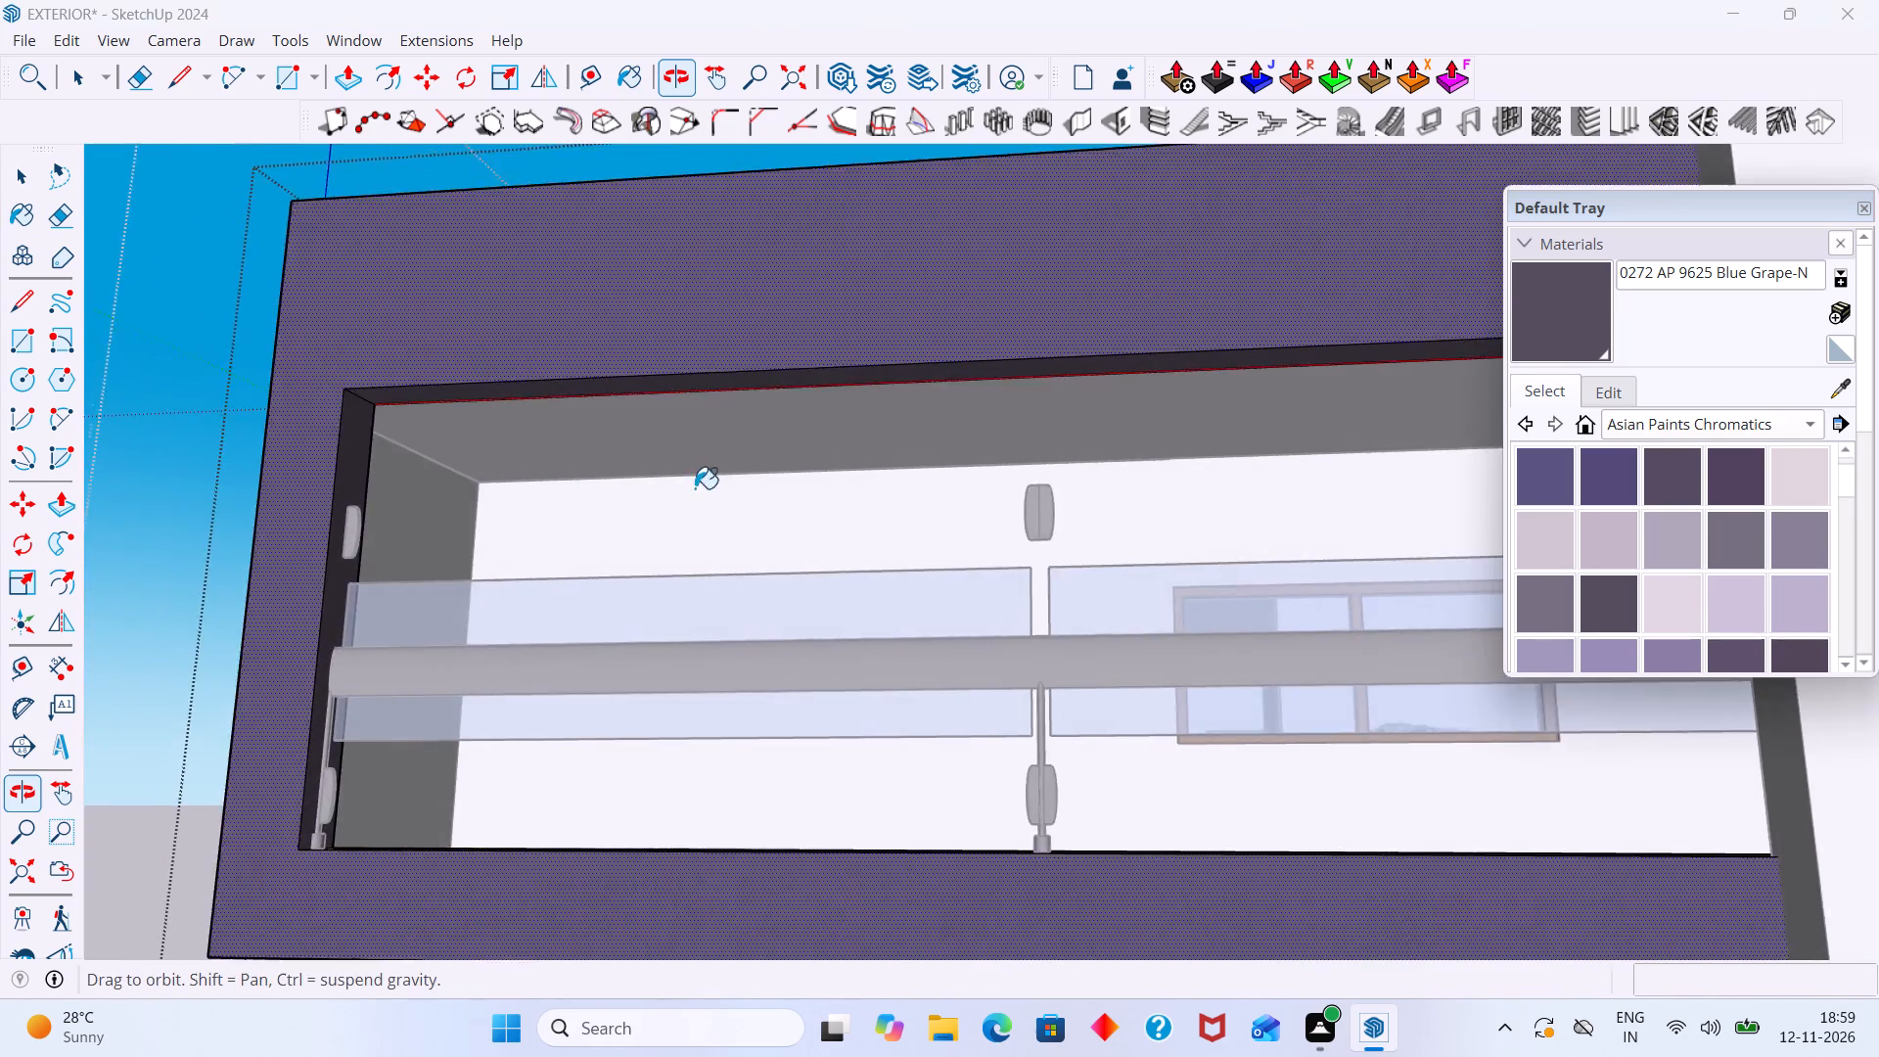
{"action": "scroll", "coordinate": [658, 476], "scroll_direction": "down", "scroll_amount": 9}
{"action": "middle_click_drag", "start_coordinate": [655, 487], "coordinate": [328, 450]}
{"action": "middle_click_drag", "start_coordinate": [398, 473], "coordinate": [782, 746]}
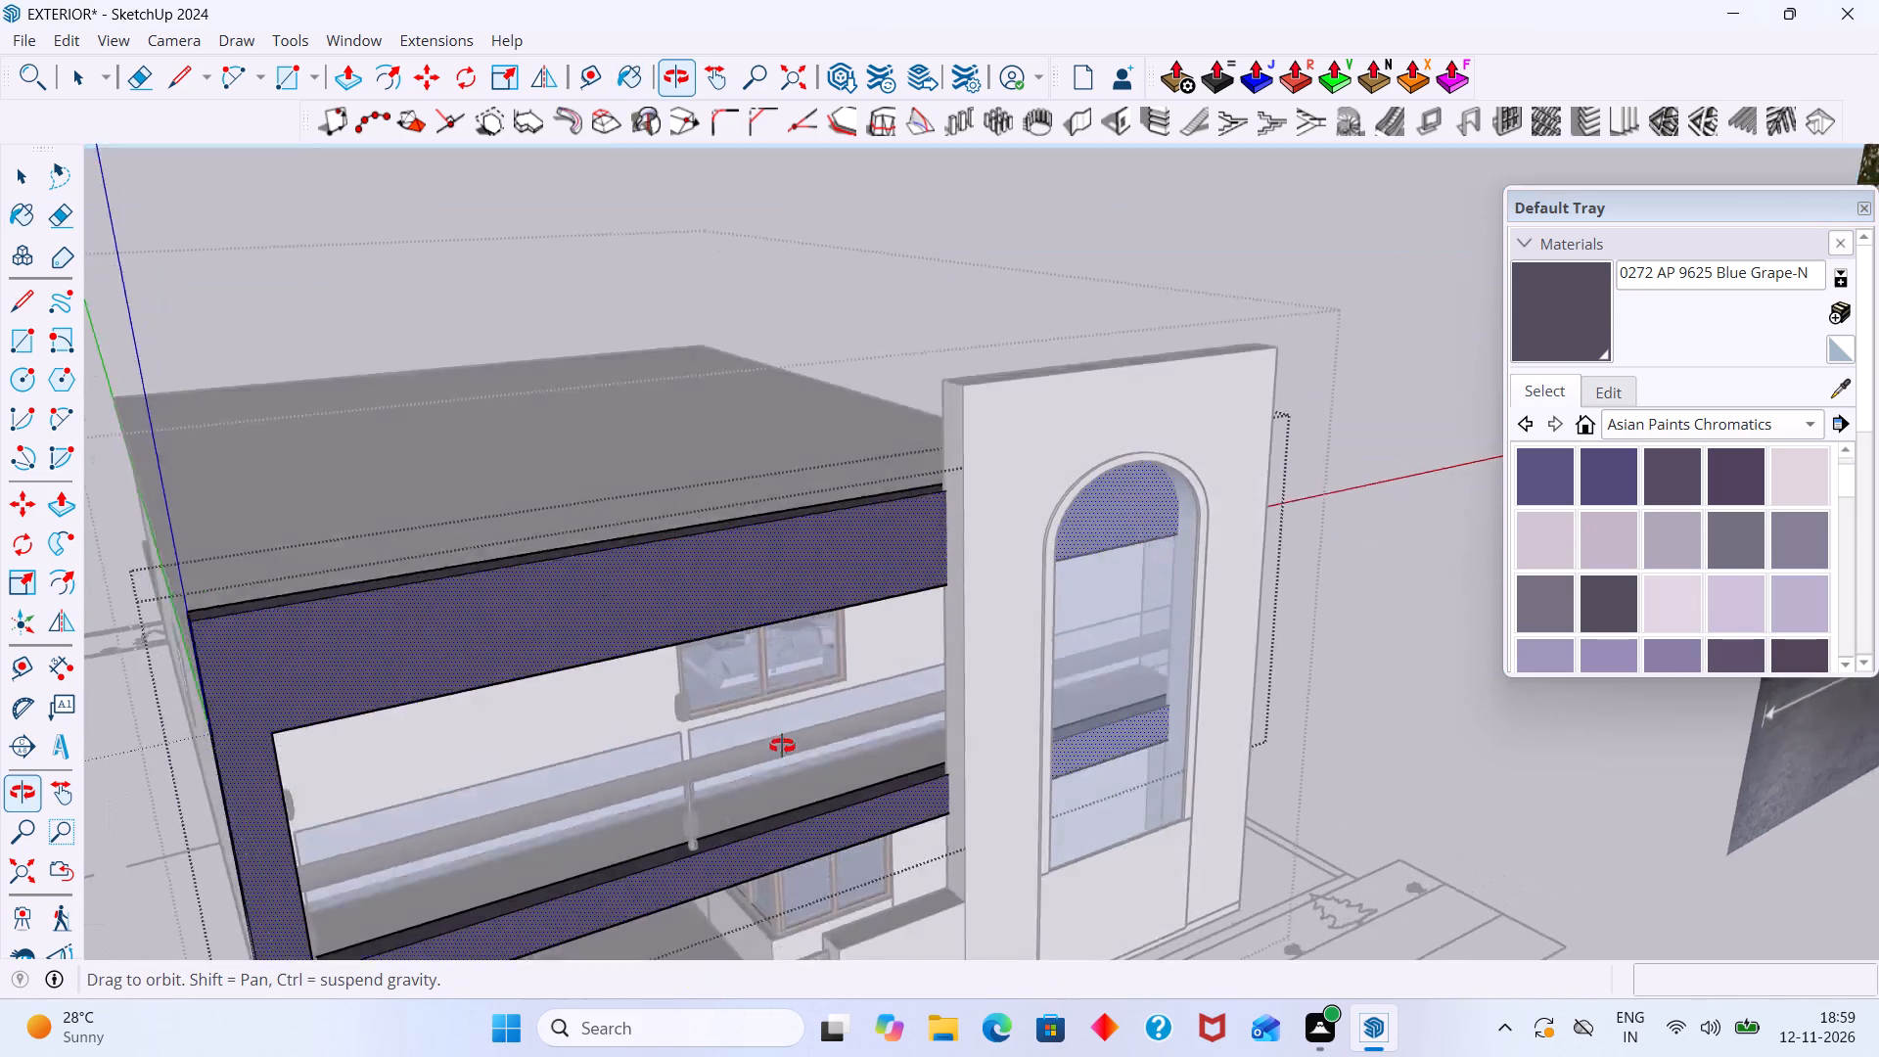
{"action": "middle_click_drag", "start_coordinate": [782, 746], "coordinate": [986, 509]}
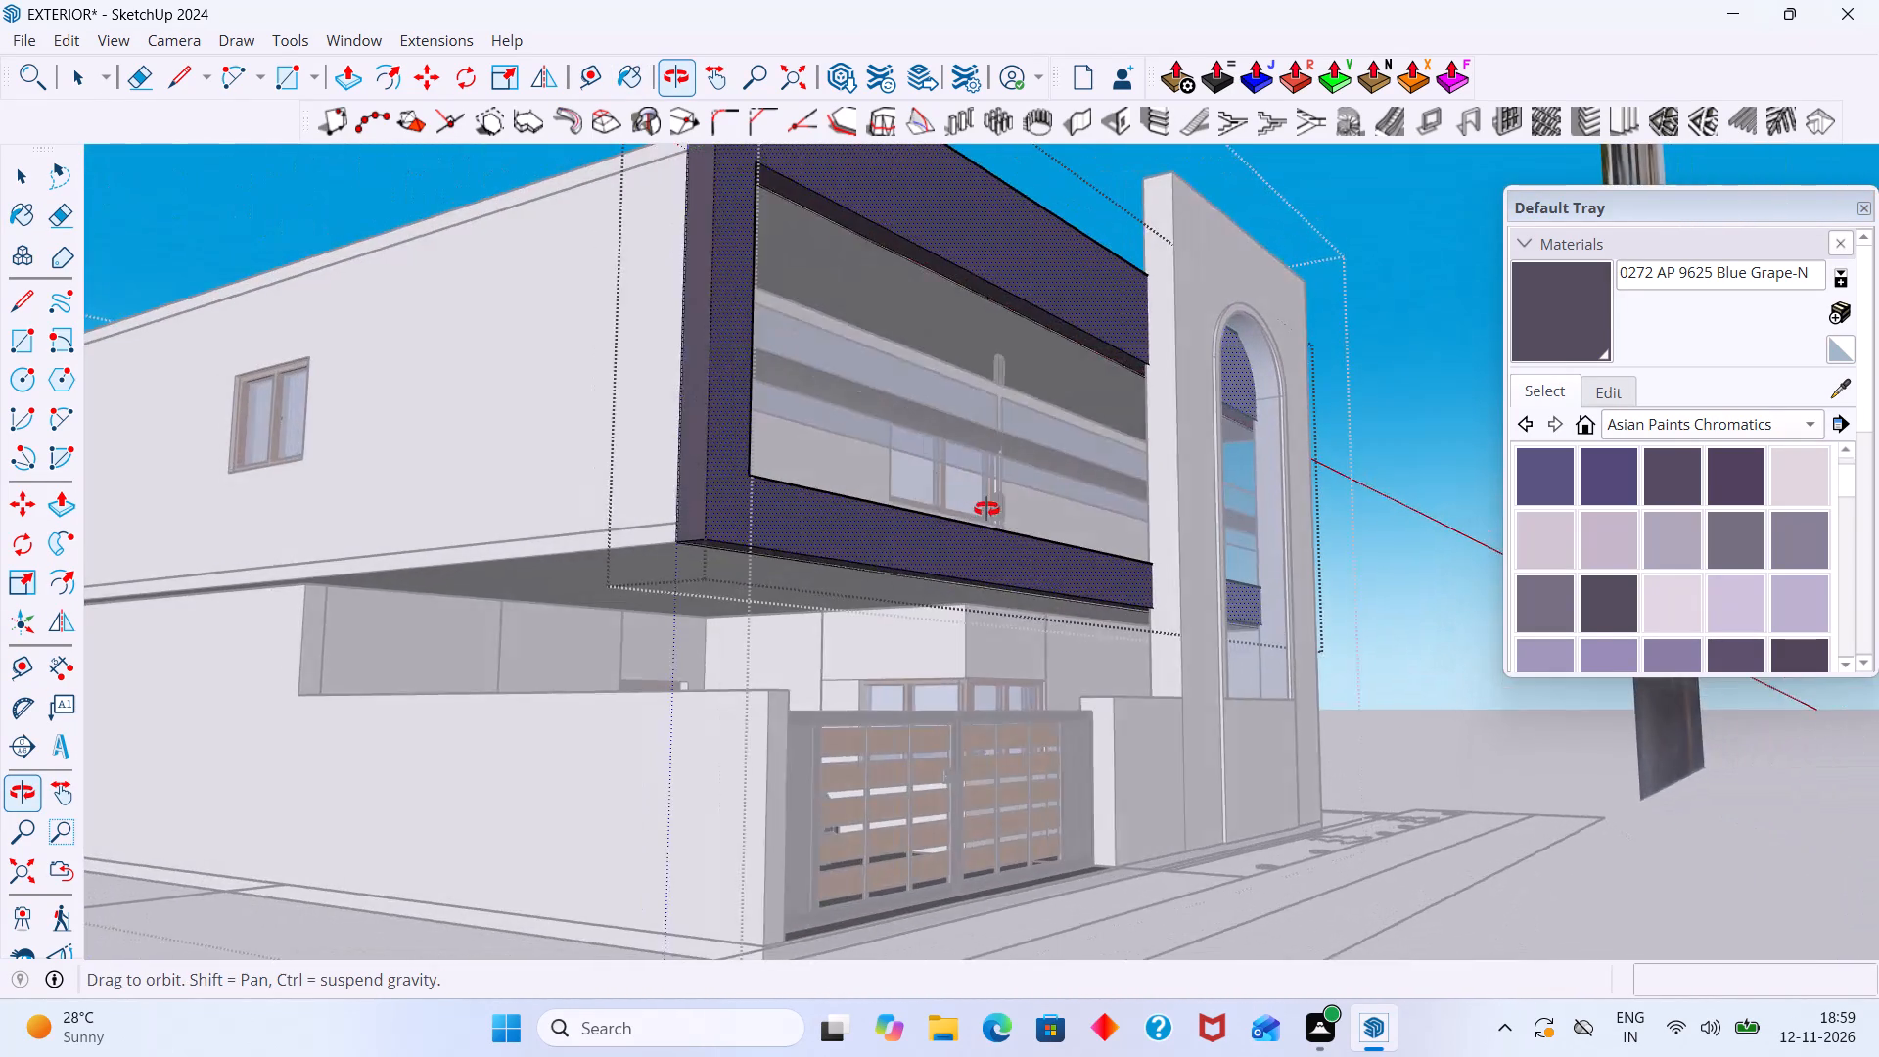
{"action": "middle_click_drag", "start_coordinate": [986, 509], "coordinate": [918, 464]}
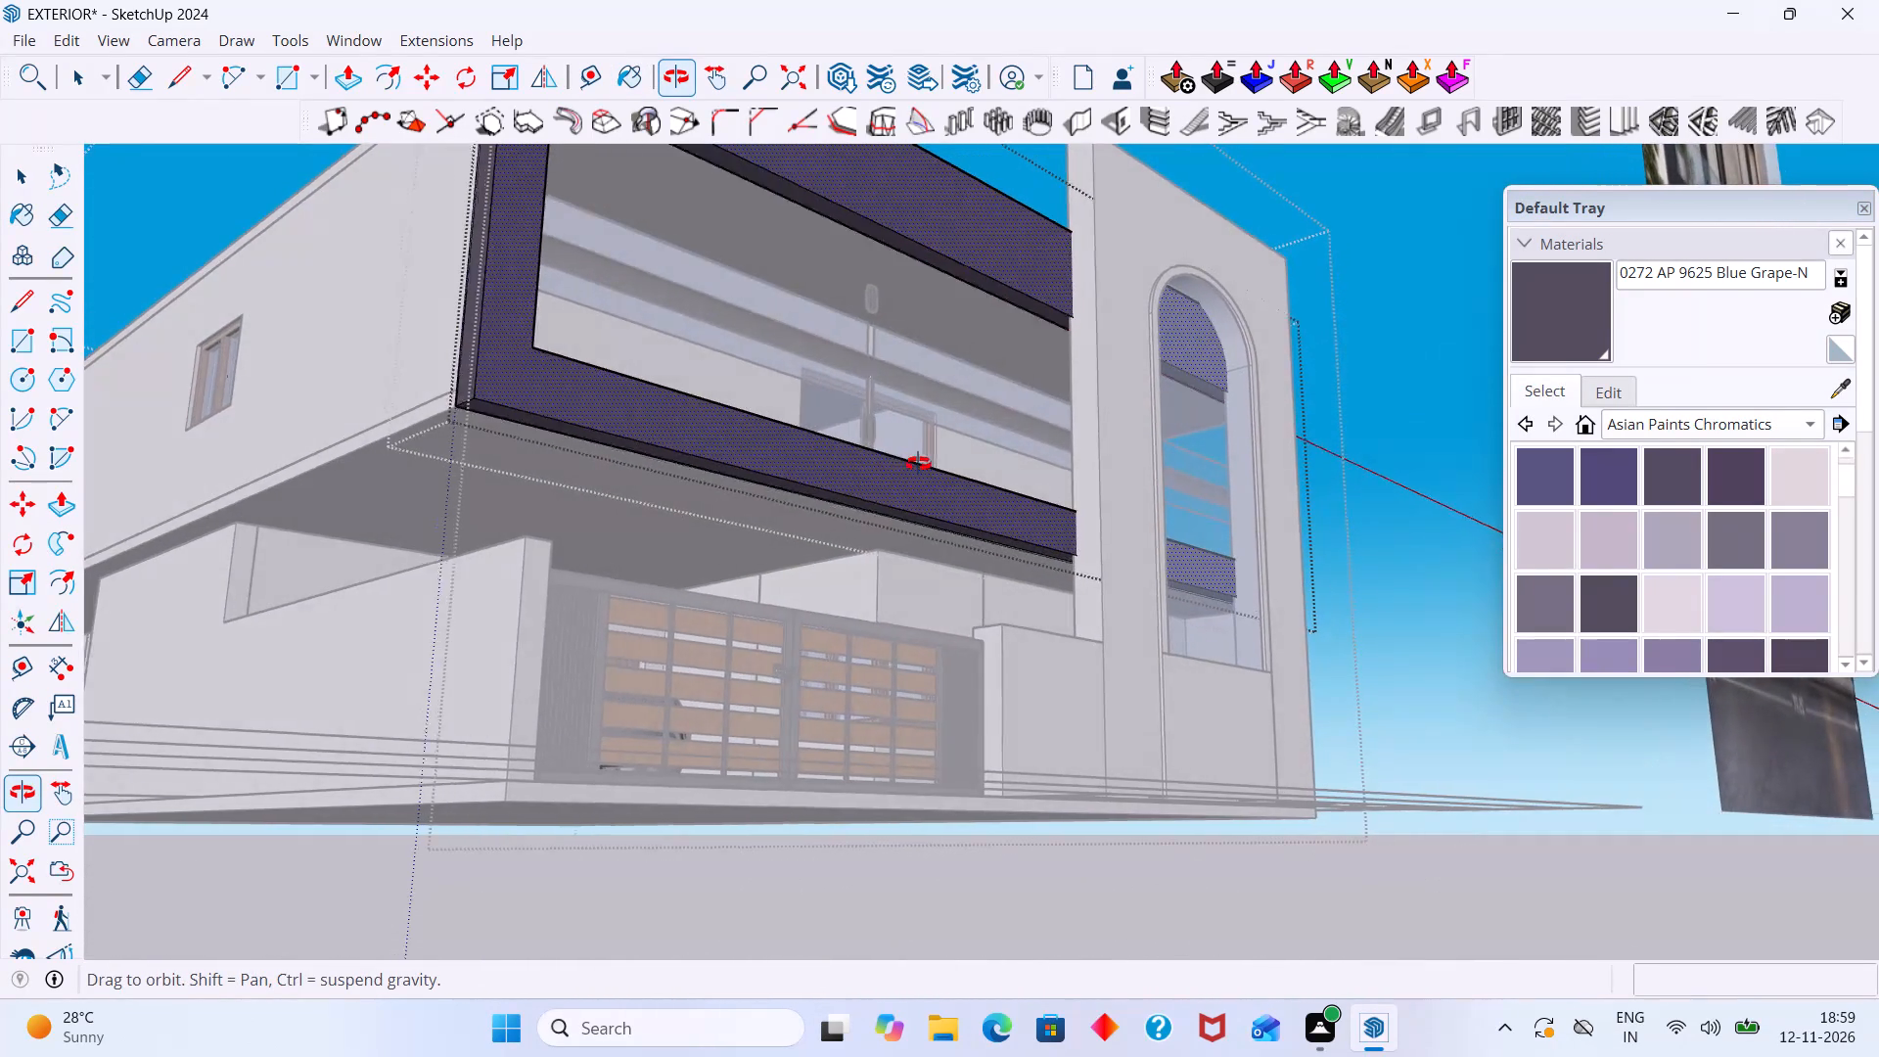
{"action": "middle_click_drag", "start_coordinate": [918, 464], "coordinate": [1095, 470]}
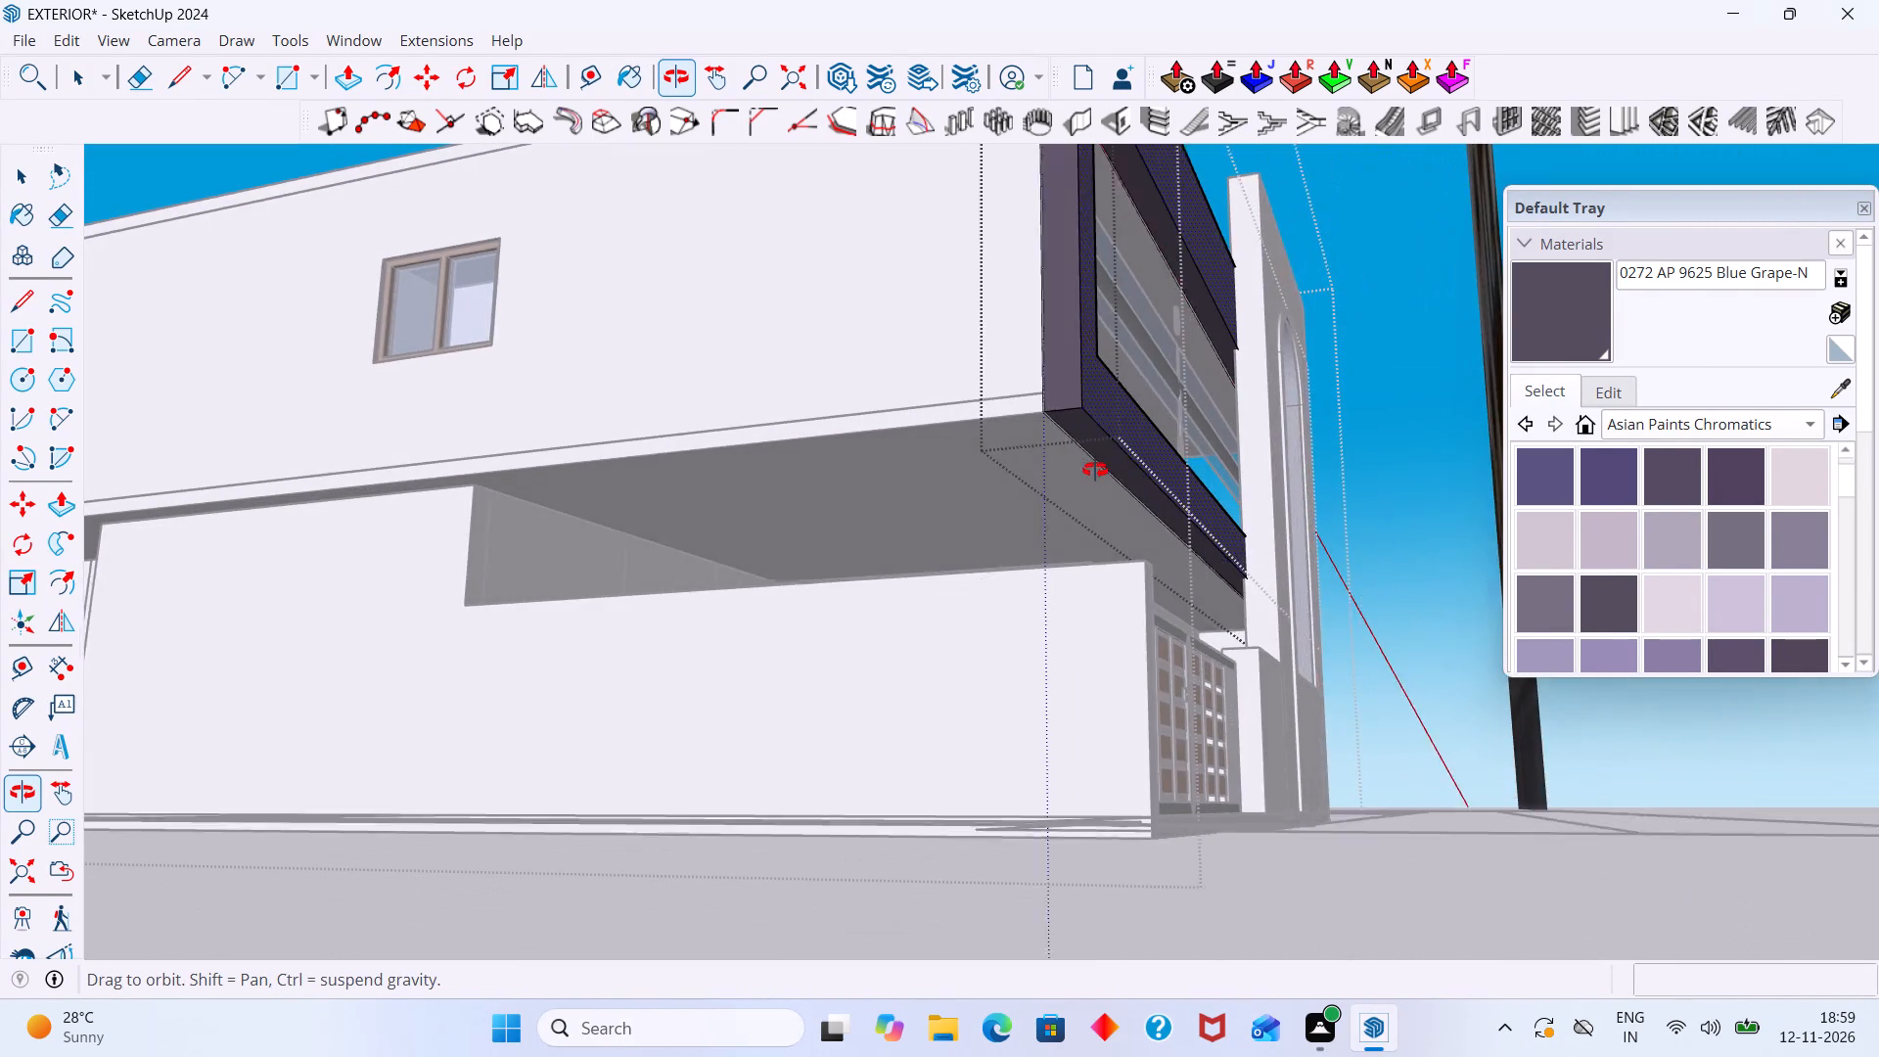
{"action": "middle_click_drag", "start_coordinate": [1095, 470], "coordinate": [484, 673]}
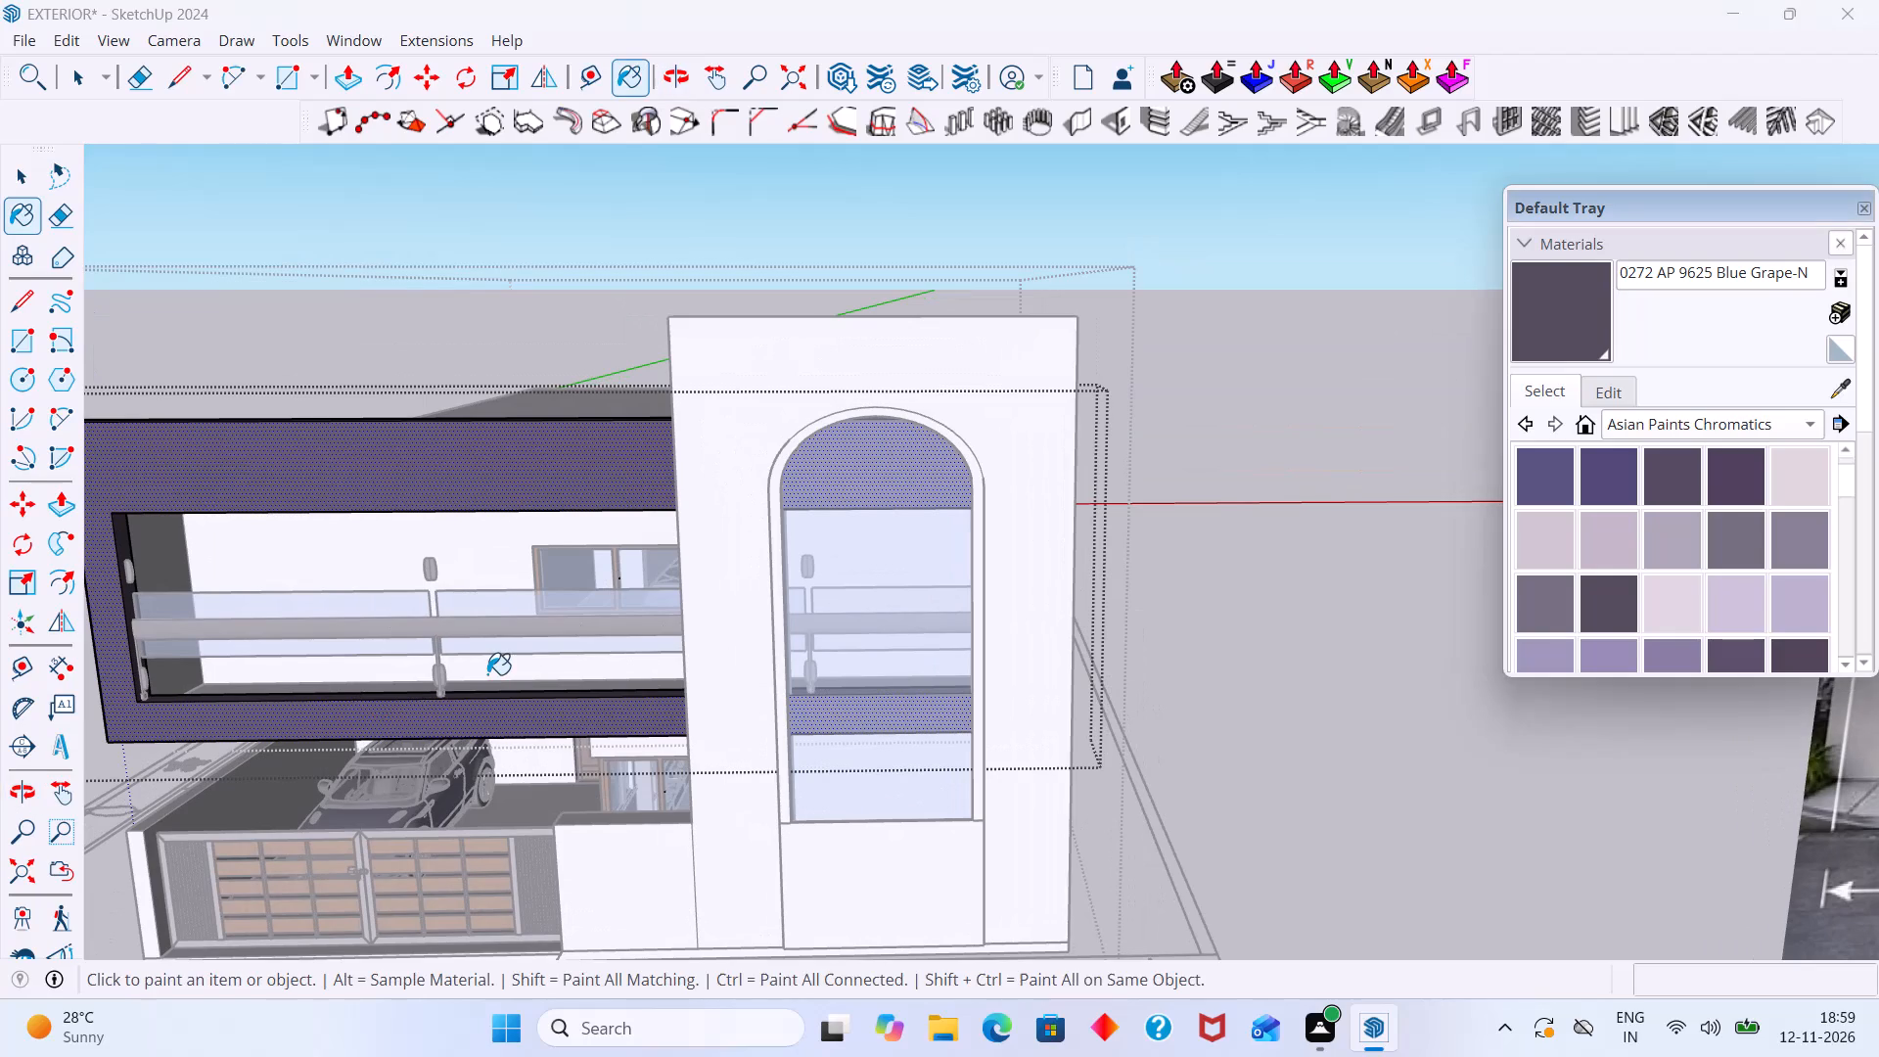
{"action": "key", "text": "space"}
{"action": "left_click", "coordinate": [1361, 423]}
Compare the painted house model with the facade reference image.
{"action": "scroll", "coordinate": [1187, 459], "scroll_direction": "down", "scroll_amount": 9}
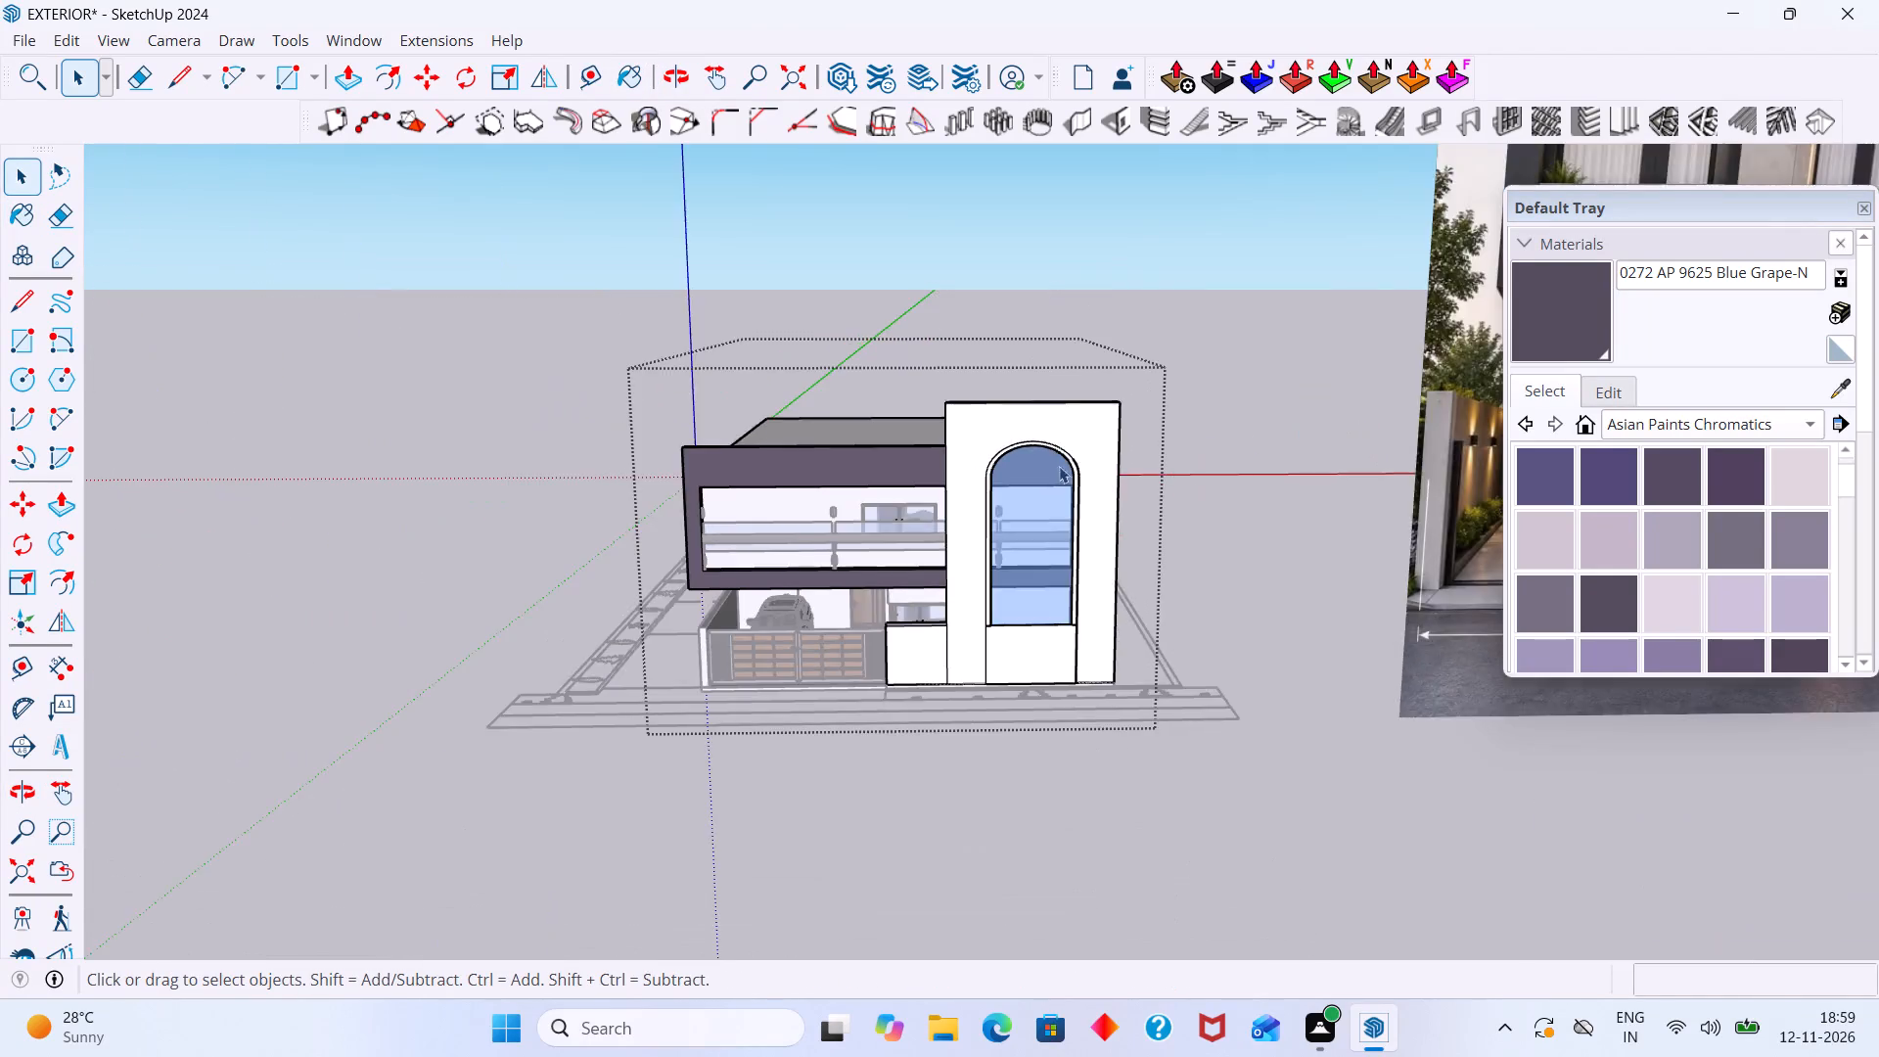
{"action": "scroll", "coordinate": [1059, 466], "scroll_direction": "down", "scroll_amount": 11}
{"action": "middle_click_drag", "start_coordinate": [1082, 470], "coordinate": [685, 480]}
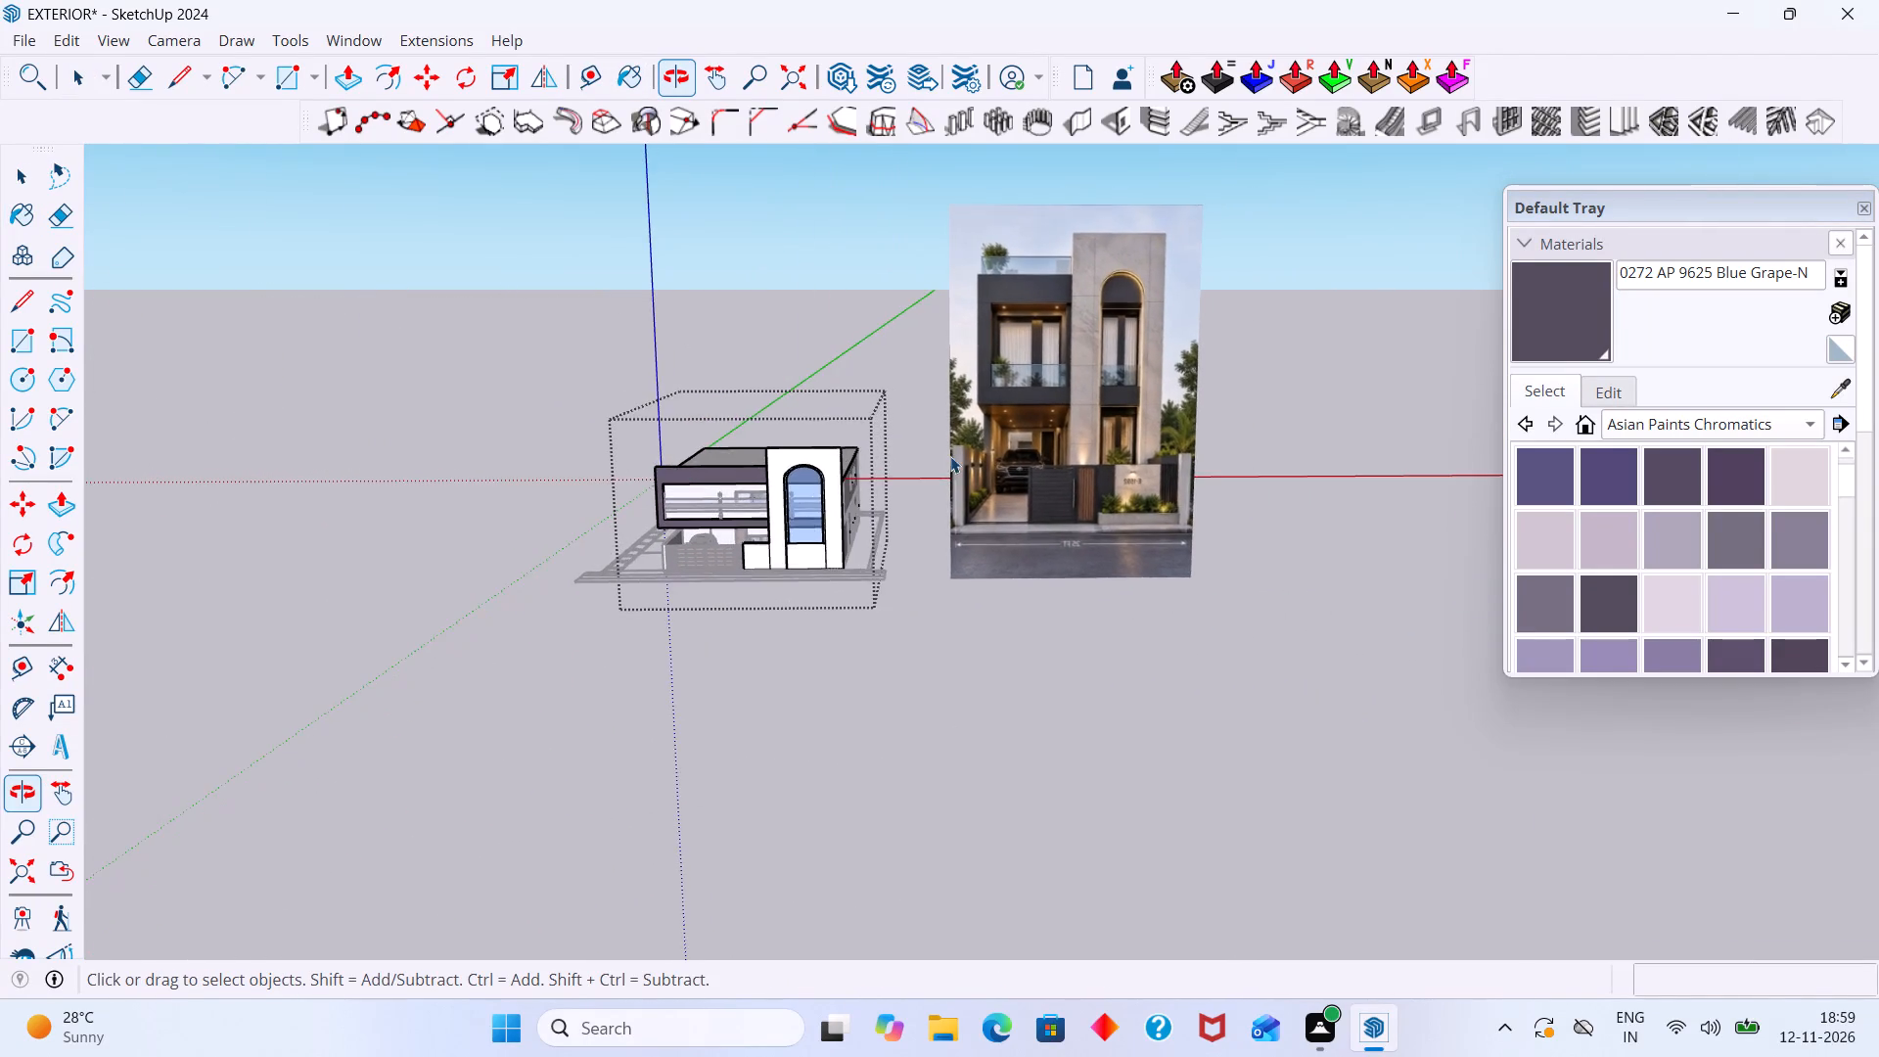
{"action": "scroll", "coordinate": [950, 456], "scroll_direction": "up", "scroll_amount": 5}
{"action": "scroll", "coordinate": [711, 593], "scroll_direction": "up", "scroll_amount": 3}
{"action": "middle_click_drag", "start_coordinate": [549, 619], "coordinate": [541, 470]}
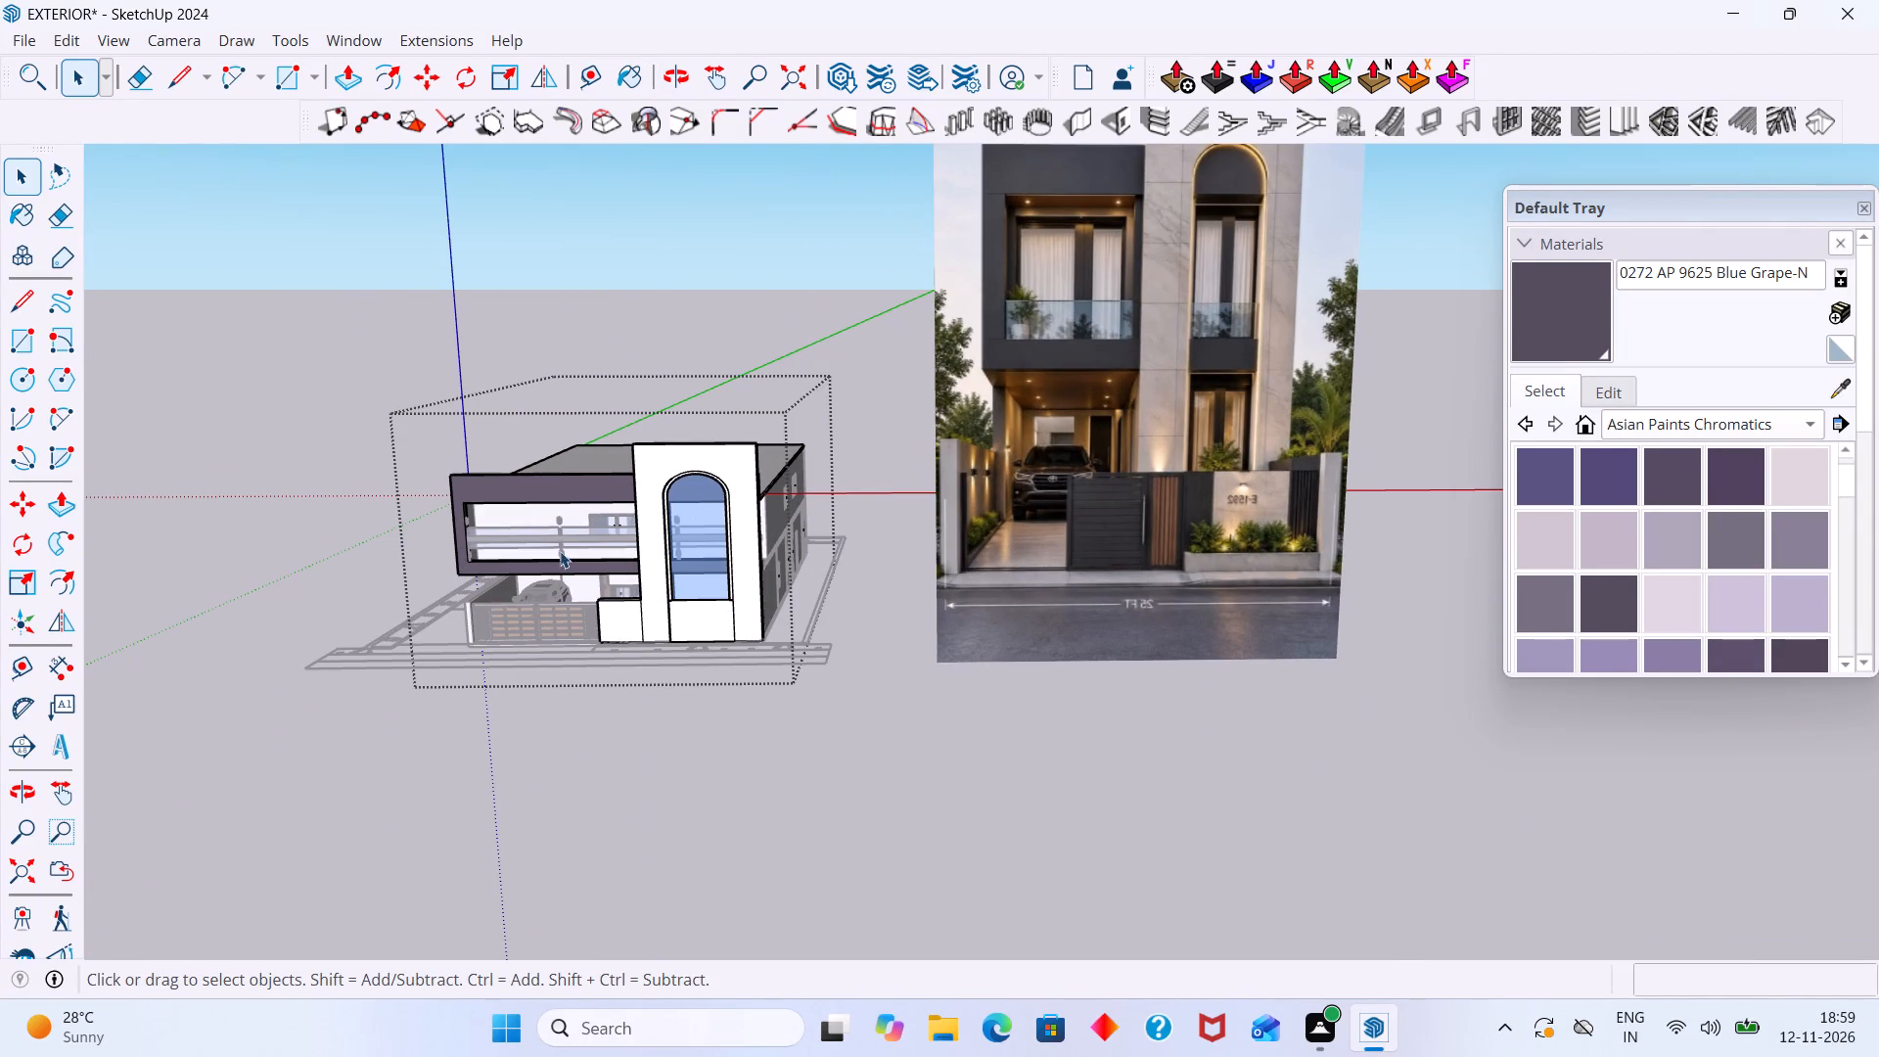
{"action": "scroll", "coordinate": [563, 551], "scroll_direction": "down", "scroll_amount": 6}
{"action": "middle_click_drag", "start_coordinate": [646, 532], "coordinate": [802, 646]}
{"action": "scroll", "coordinate": [517, 536], "scroll_direction": "down", "scroll_amount": 3}
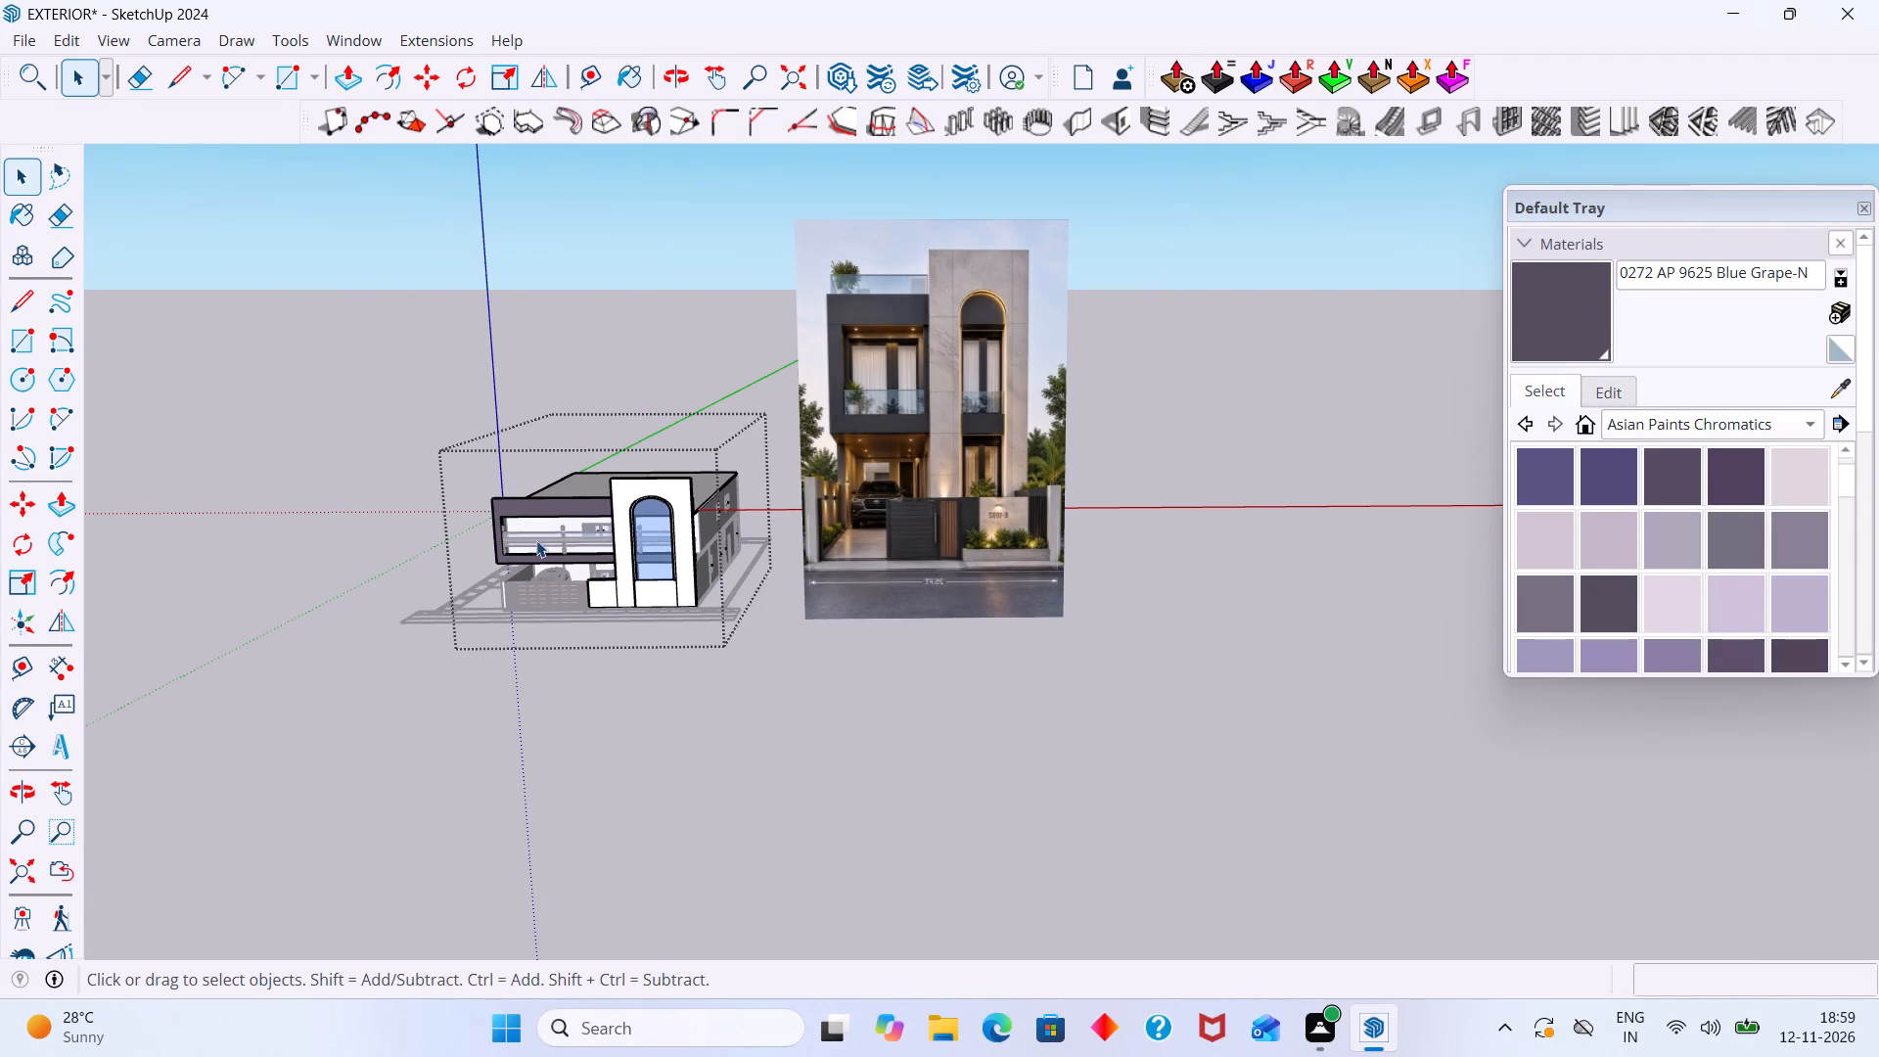
{"action": "scroll", "coordinate": [536, 540], "scroll_direction": "down", "scroll_amount": 7}
{"action": "middle_click_drag", "start_coordinate": [525, 606], "coordinate": [614, 735]}
{"action": "scroll", "coordinate": [586, 675], "scroll_direction": "down", "scroll_amount": 8}
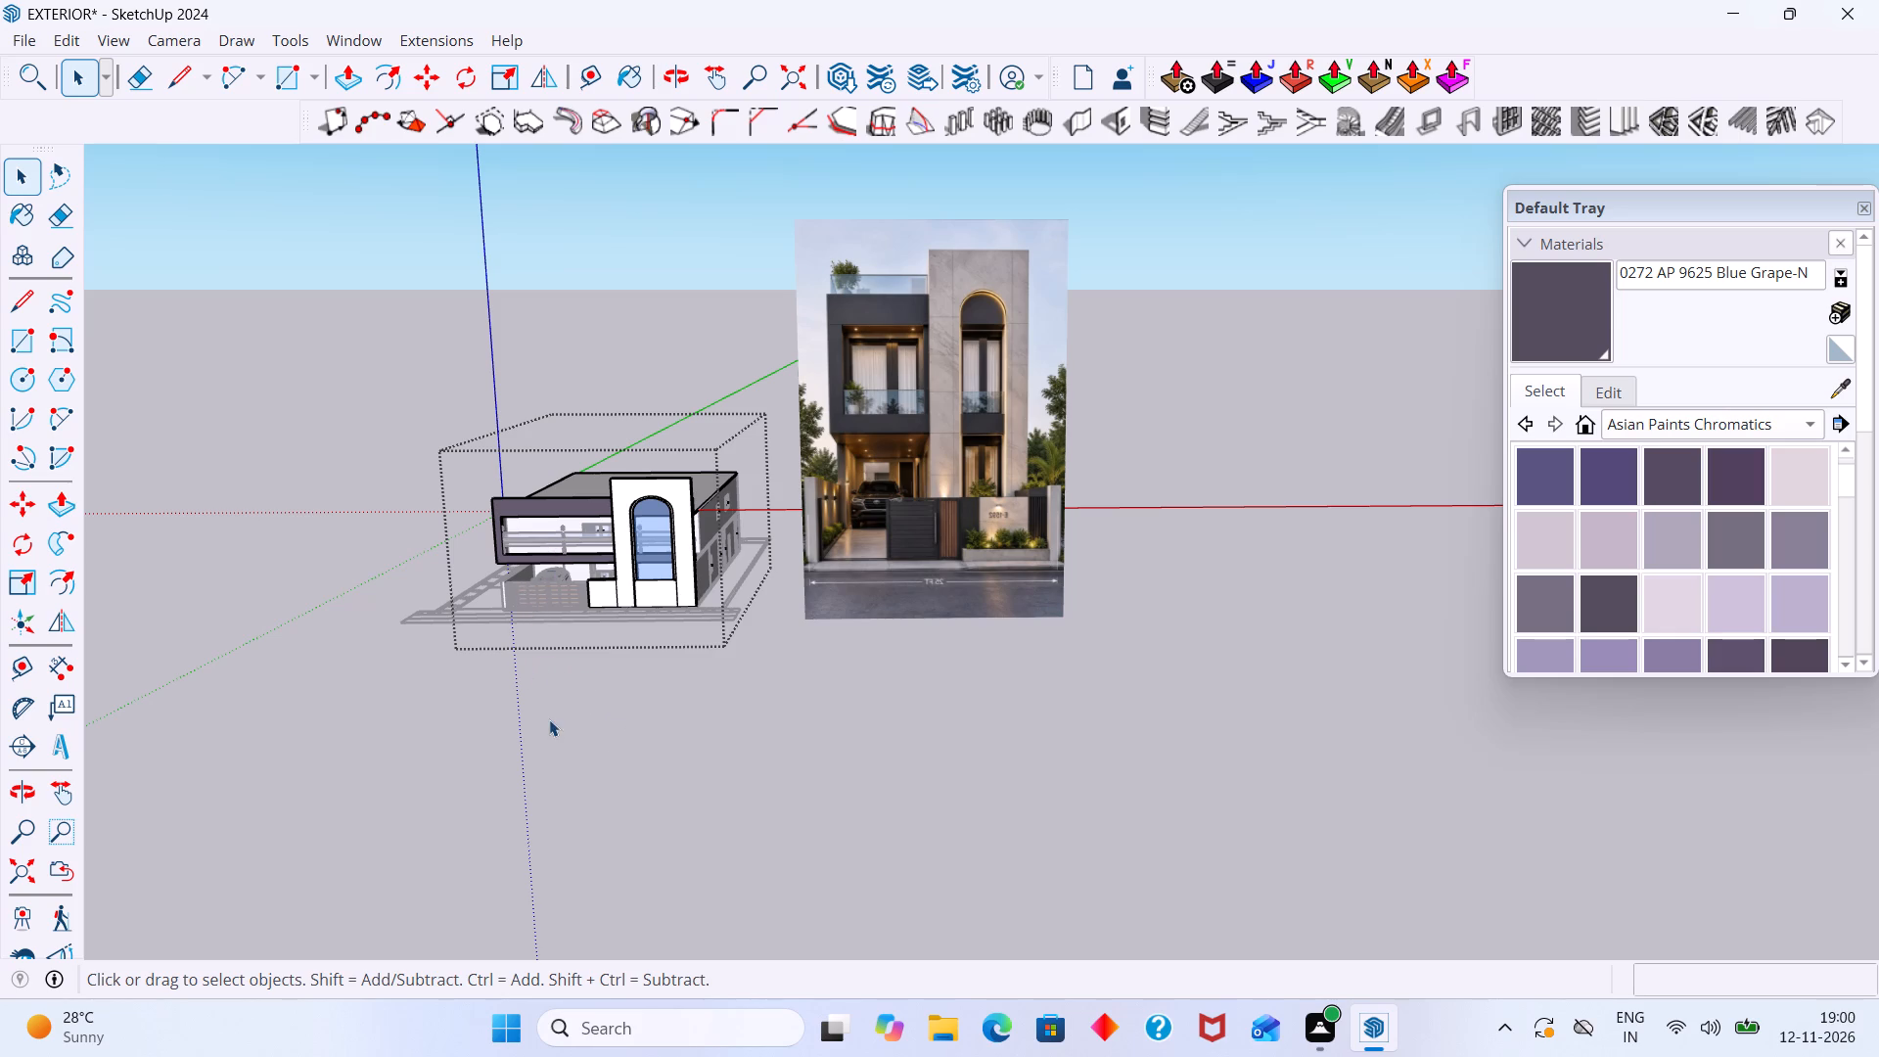
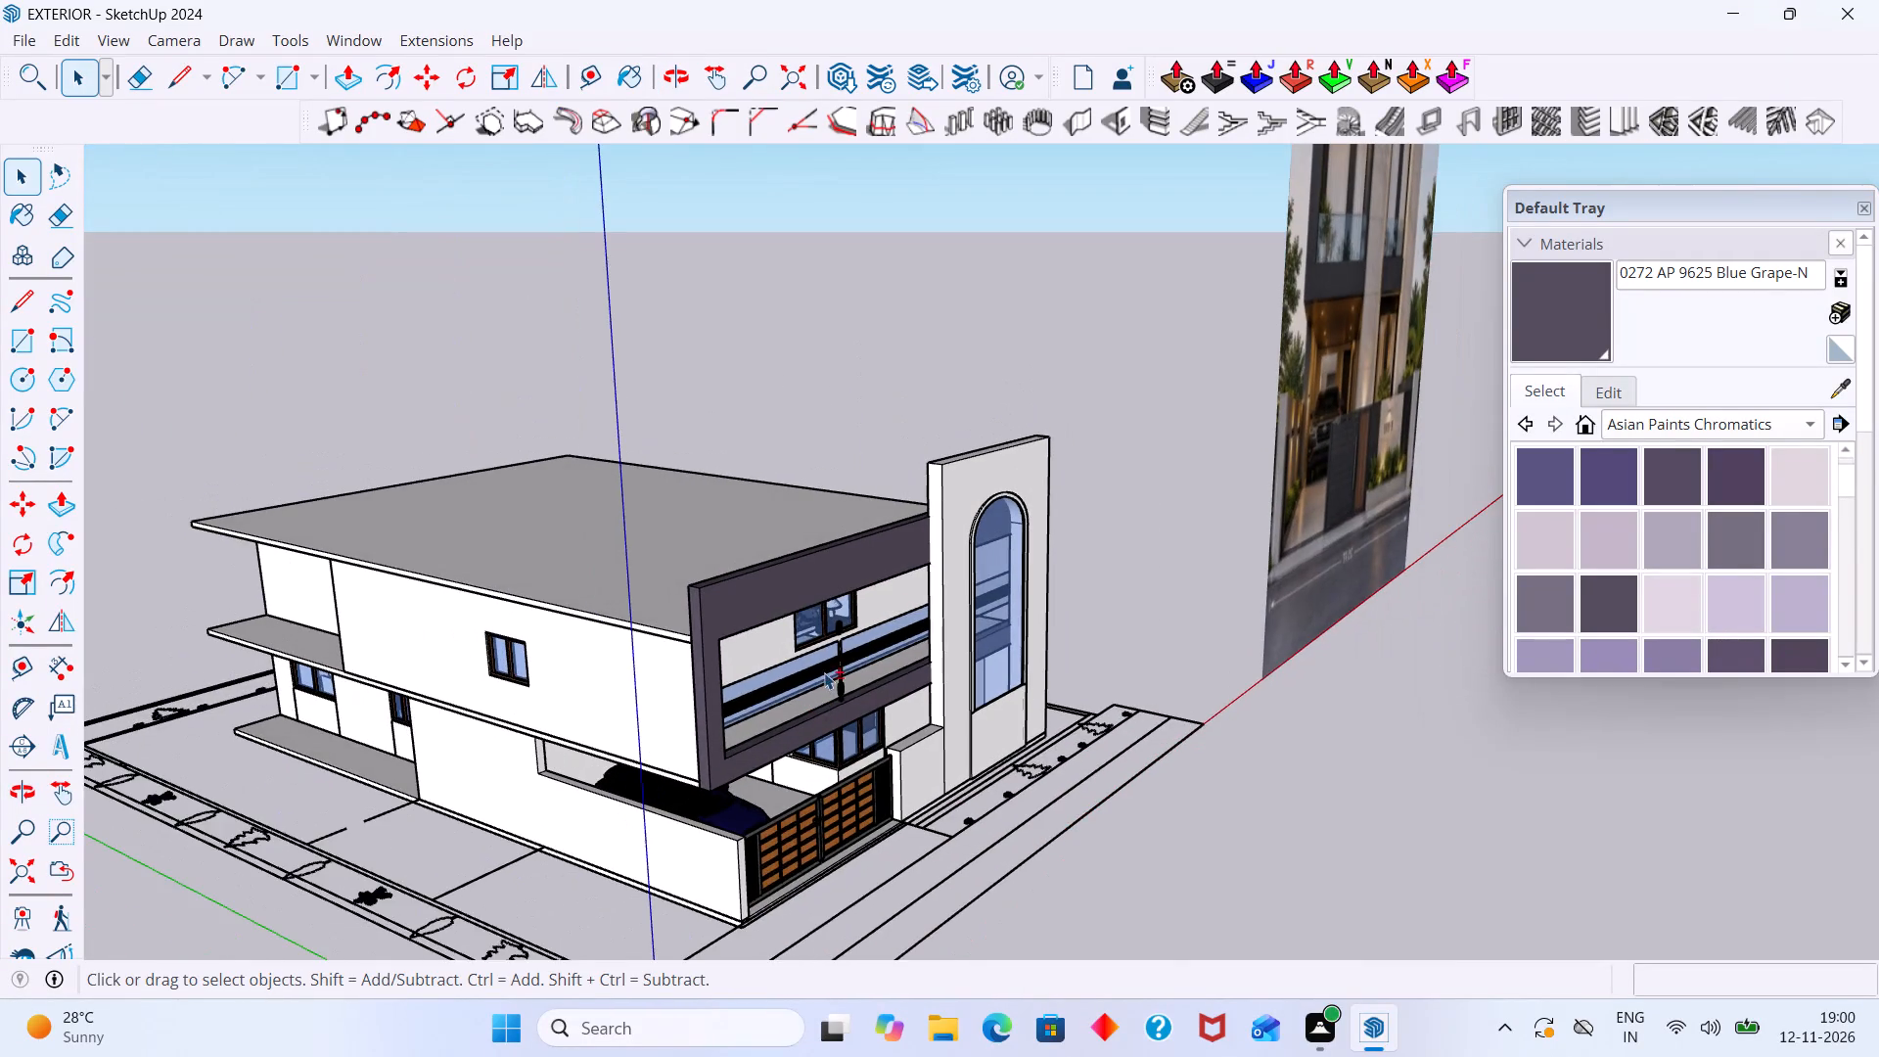
Examine the house facade alongside the reference image from several angles to compare the arched tower's colour.
{"action": "middle_click_drag", "start_coordinate": [824, 665], "coordinate": [818, 537], "text": "shift"}
{"action": "scroll", "coordinate": [818, 537], "scroll_direction": "down", "scroll_amount": 3}
{"action": "middle_click_drag", "start_coordinate": [786, 509], "coordinate": [554, 460]}
{"action": "scroll", "coordinate": [719, 455], "scroll_direction": "up", "scroll_amount": 2}
{"action": "scroll", "coordinate": [741, 445], "scroll_direction": "down", "scroll_amount": 1}
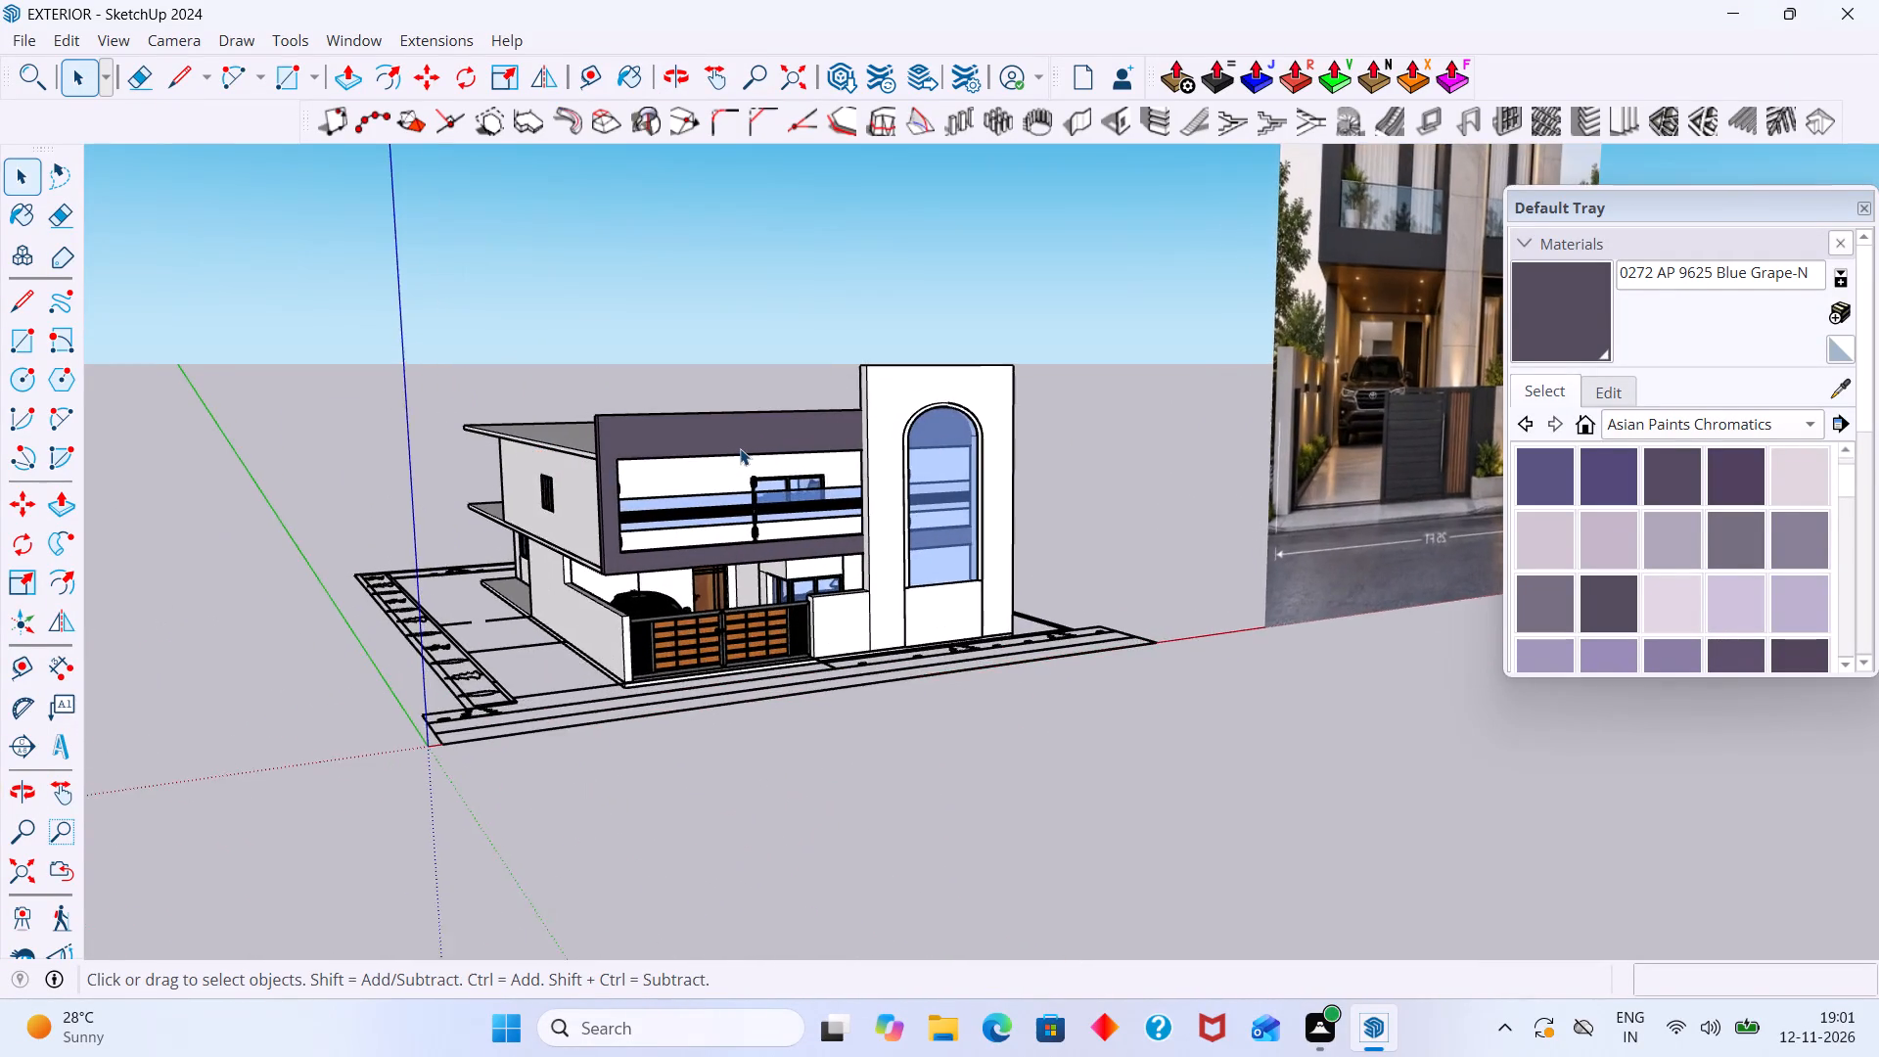
{"action": "scroll", "coordinate": [740, 448], "scroll_direction": "down", "scroll_amount": 4}
{"action": "middle_click_drag", "start_coordinate": [783, 477], "coordinate": [605, 542], "text": "shift"}
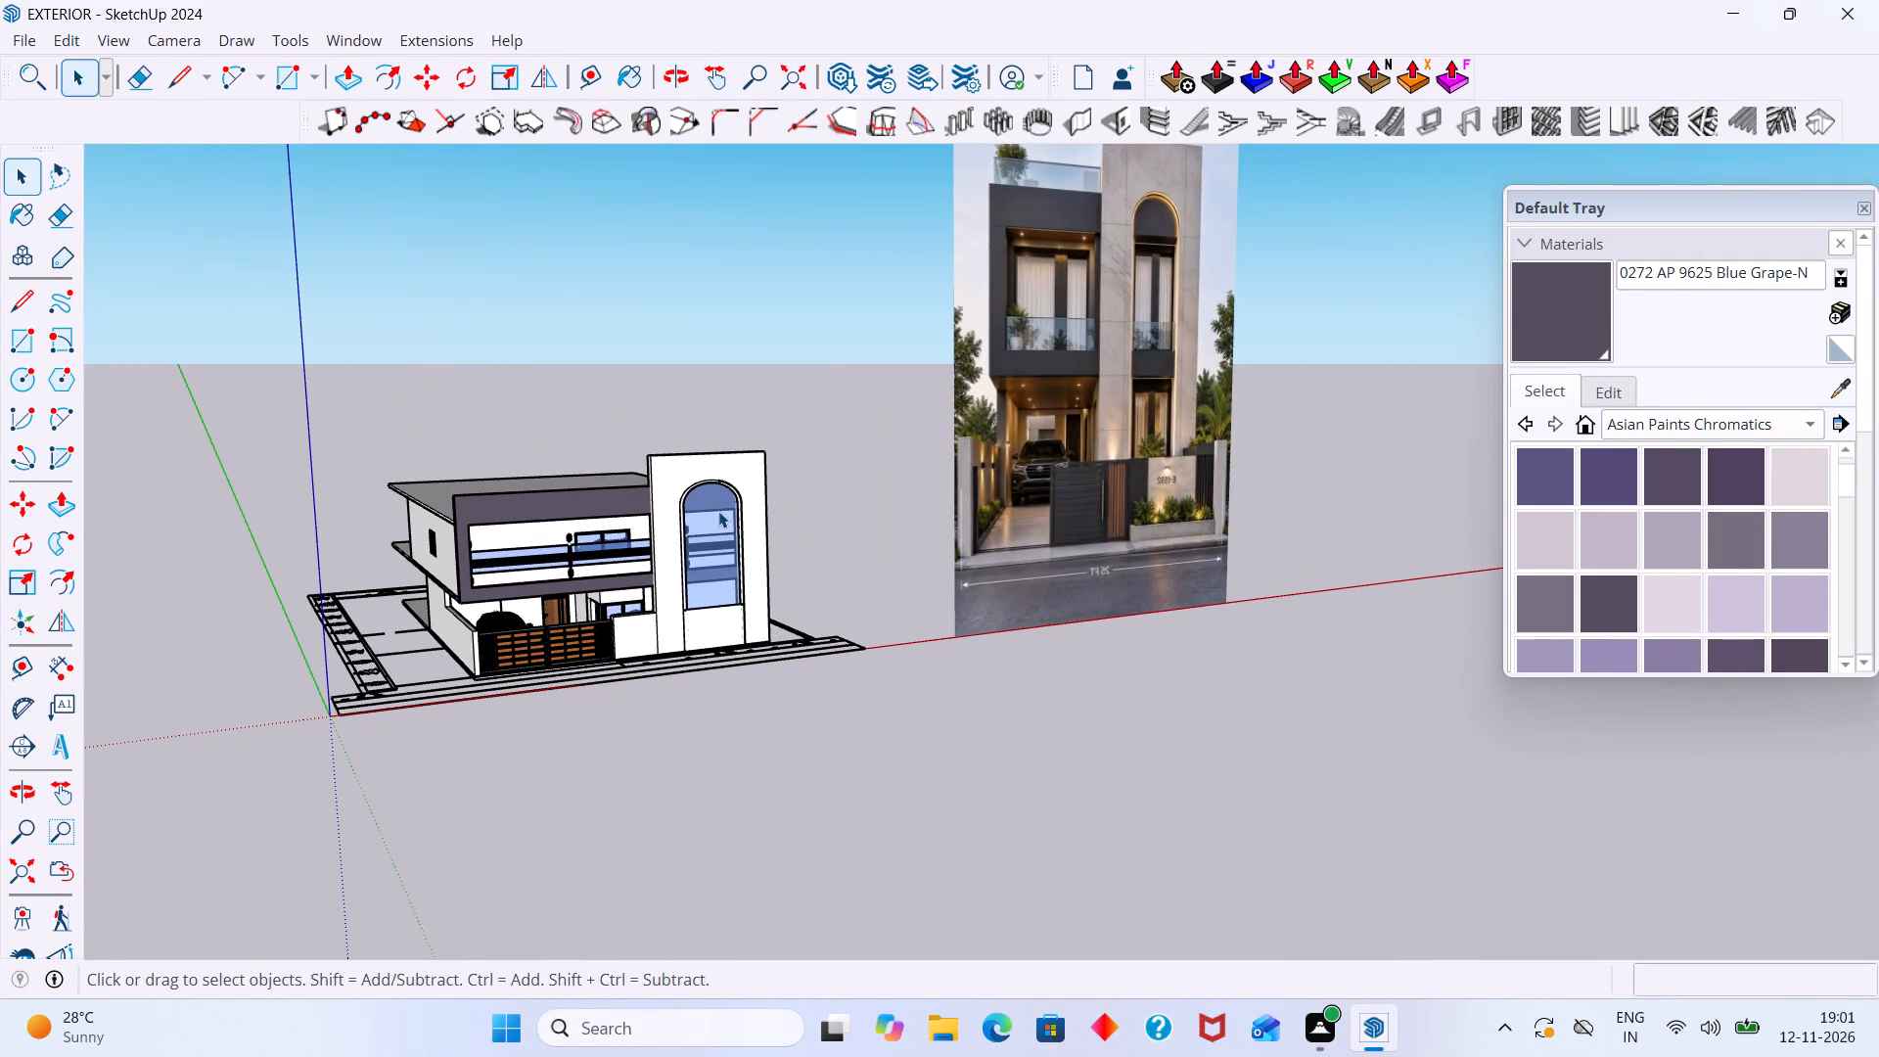
{"action": "middle_click_drag", "start_coordinate": [604, 525], "coordinate": [448, 539]}
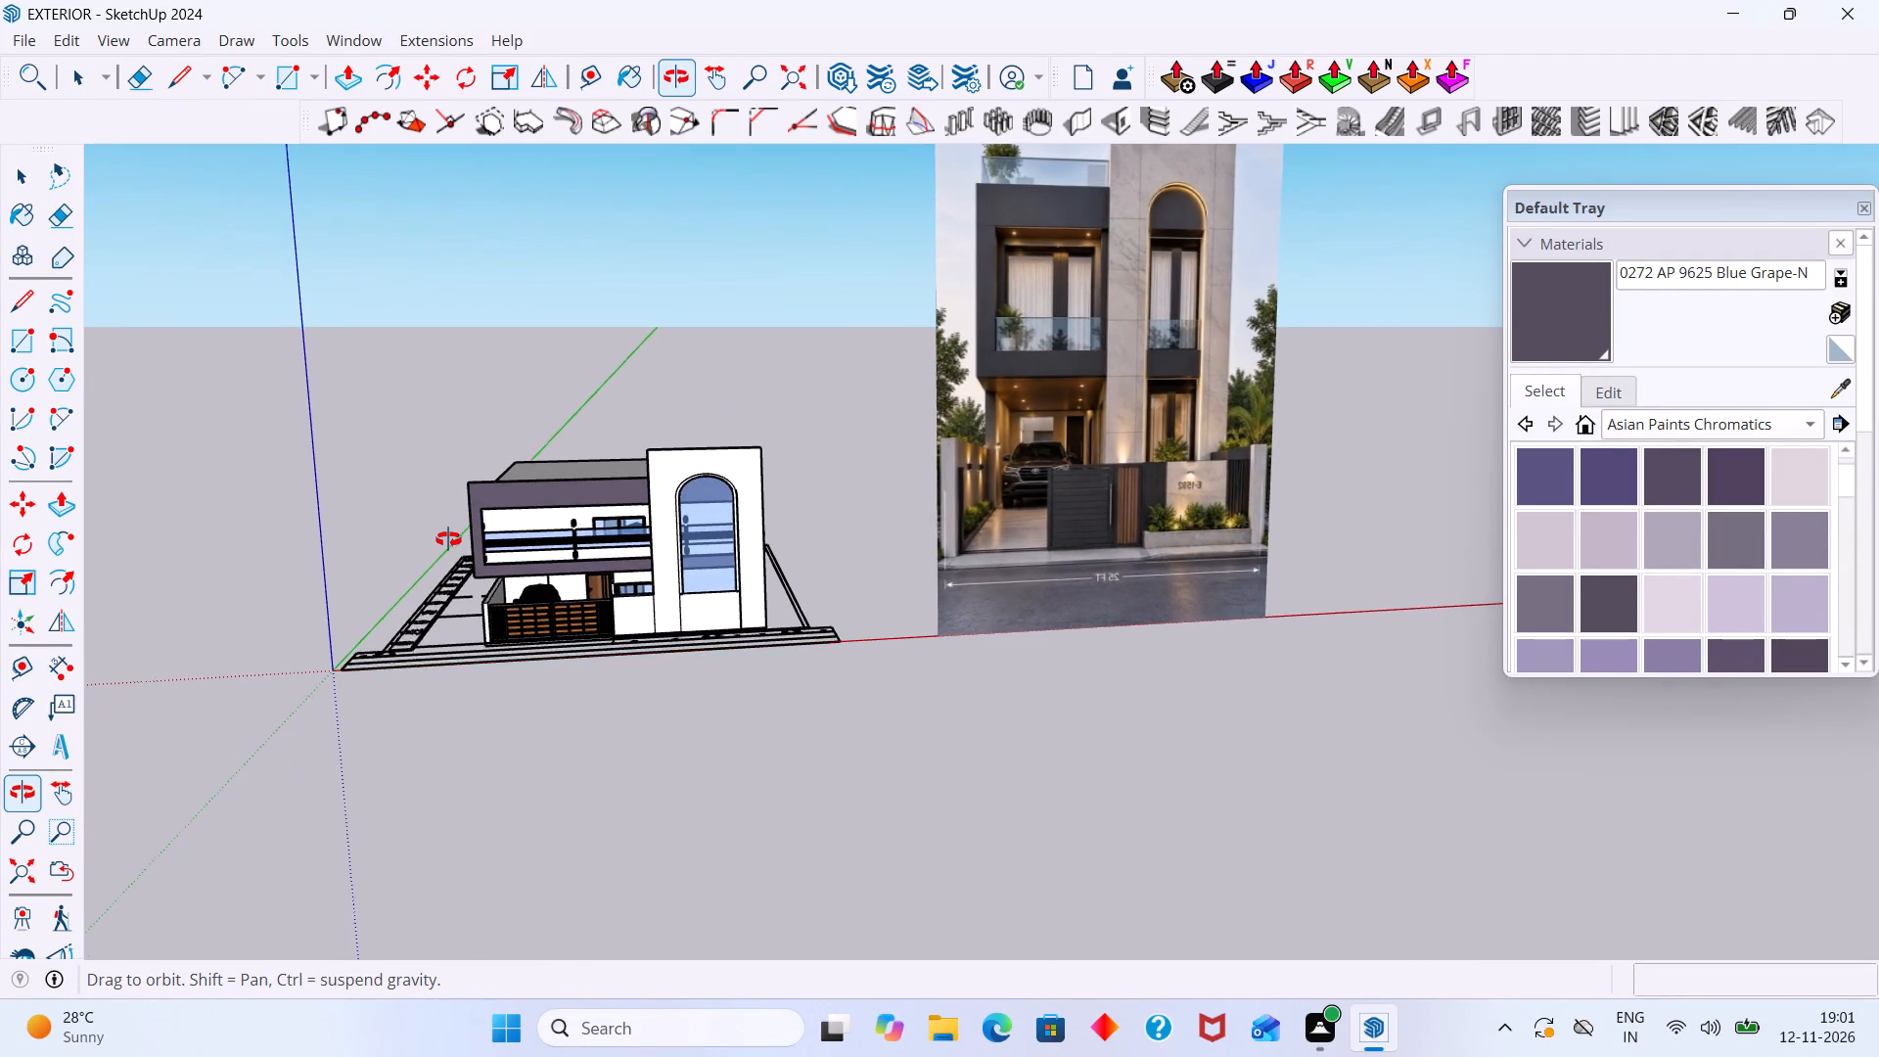
{"action": "middle_click_drag", "start_coordinate": [448, 539], "coordinate": [606, 539]}
{"action": "middle_click_drag", "start_coordinate": [635, 520], "coordinate": [636, 655]}
{"action": "scroll", "coordinate": [635, 565], "scroll_direction": "down", "scroll_amount": 1, "text": "shift"}
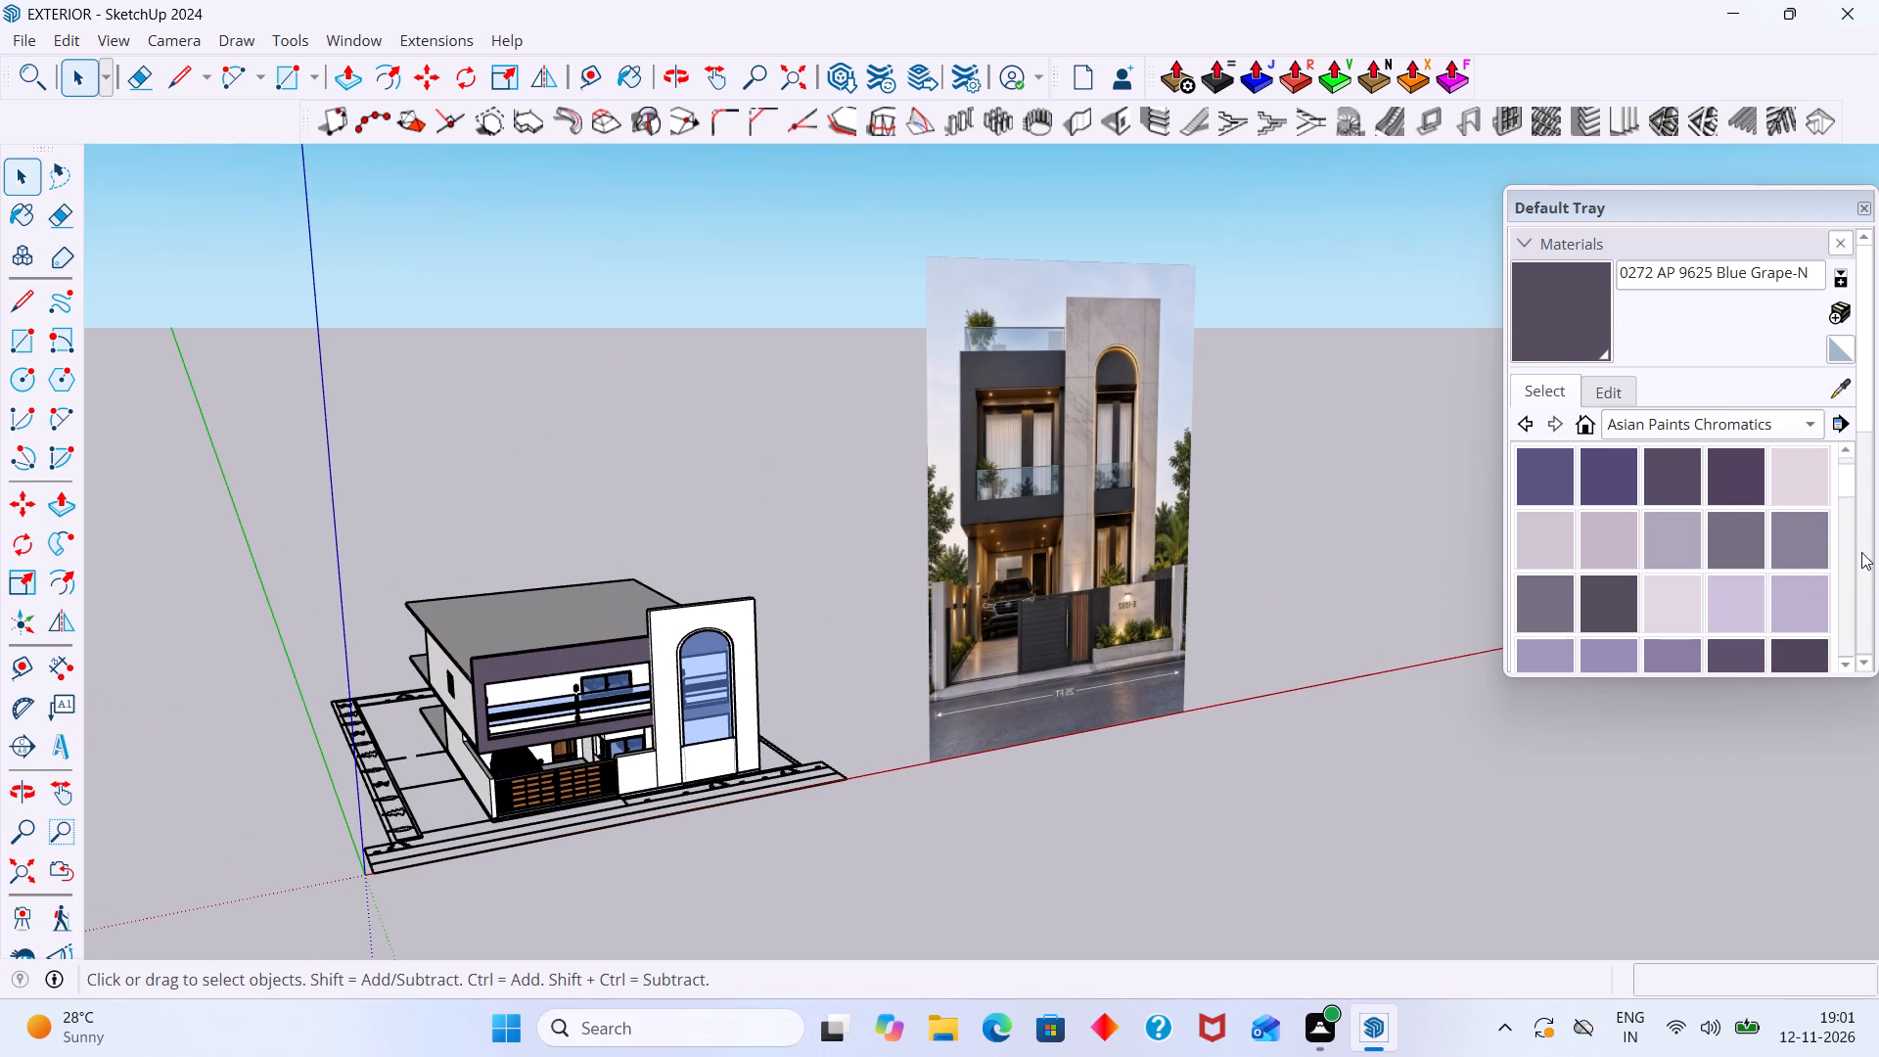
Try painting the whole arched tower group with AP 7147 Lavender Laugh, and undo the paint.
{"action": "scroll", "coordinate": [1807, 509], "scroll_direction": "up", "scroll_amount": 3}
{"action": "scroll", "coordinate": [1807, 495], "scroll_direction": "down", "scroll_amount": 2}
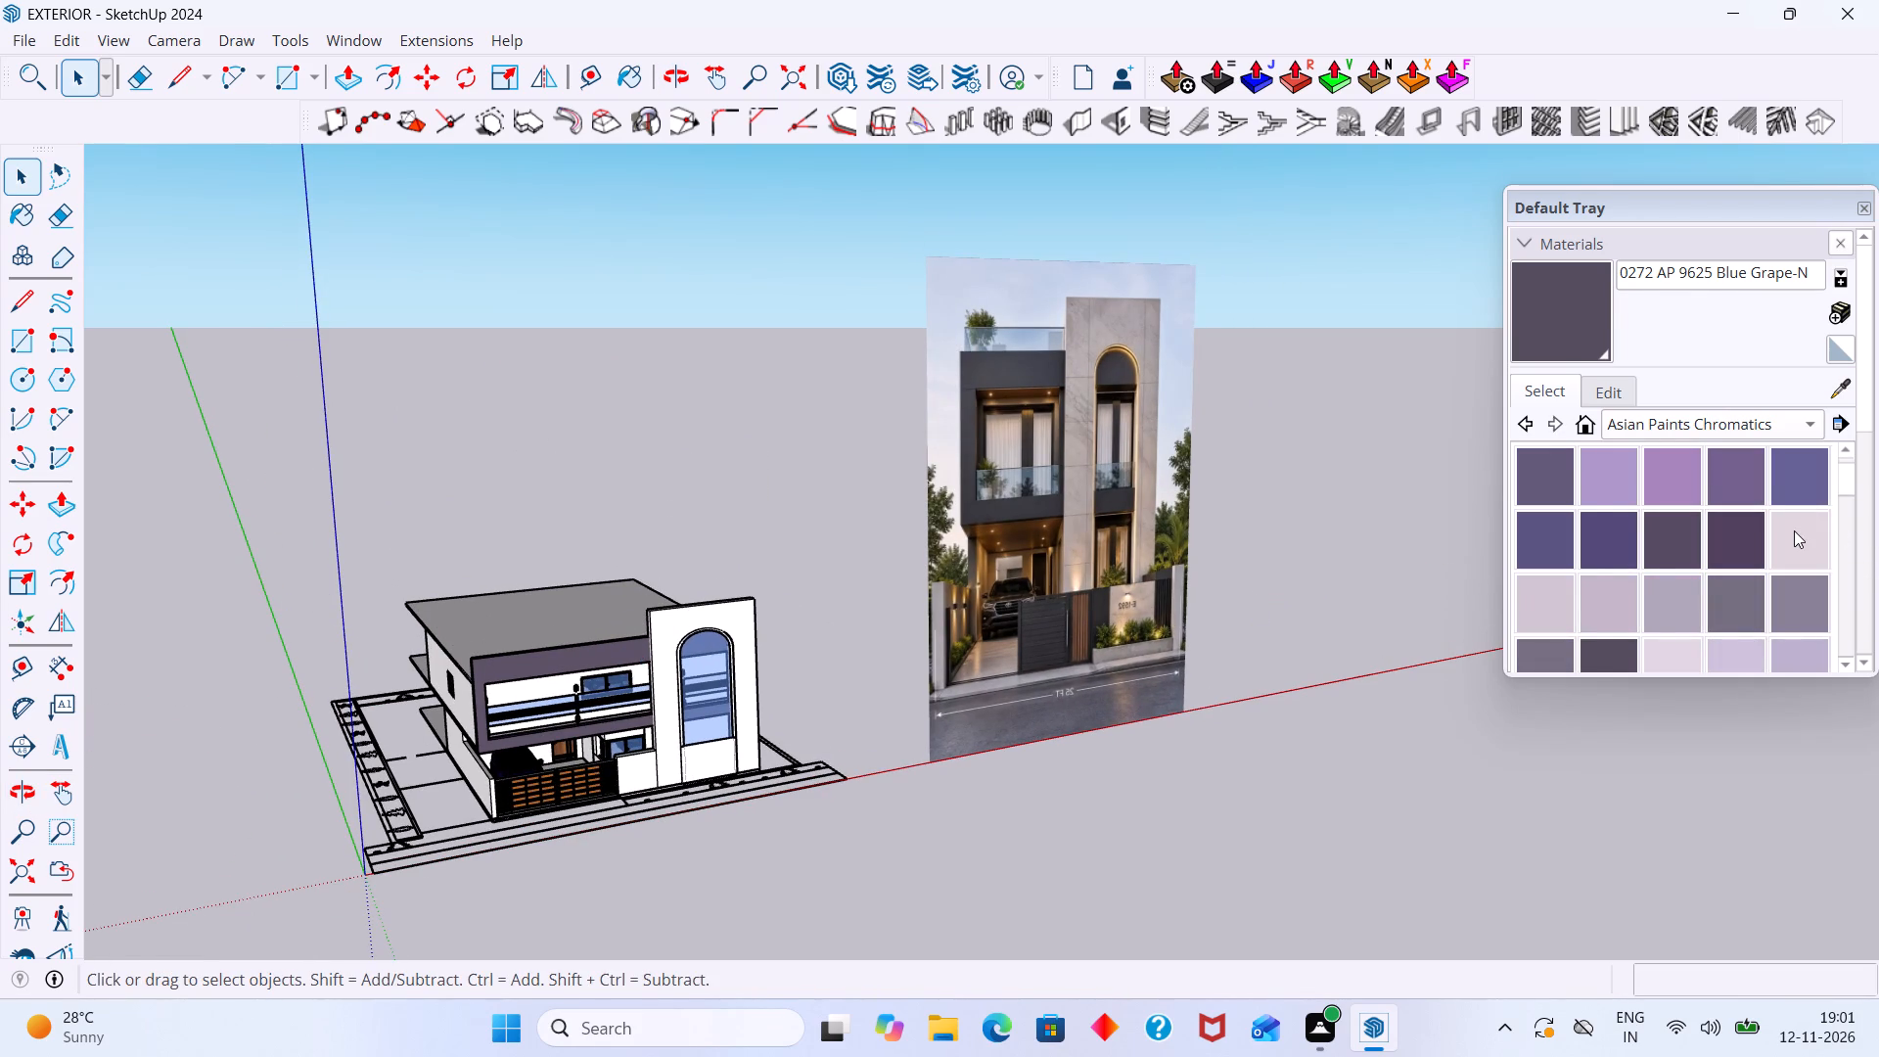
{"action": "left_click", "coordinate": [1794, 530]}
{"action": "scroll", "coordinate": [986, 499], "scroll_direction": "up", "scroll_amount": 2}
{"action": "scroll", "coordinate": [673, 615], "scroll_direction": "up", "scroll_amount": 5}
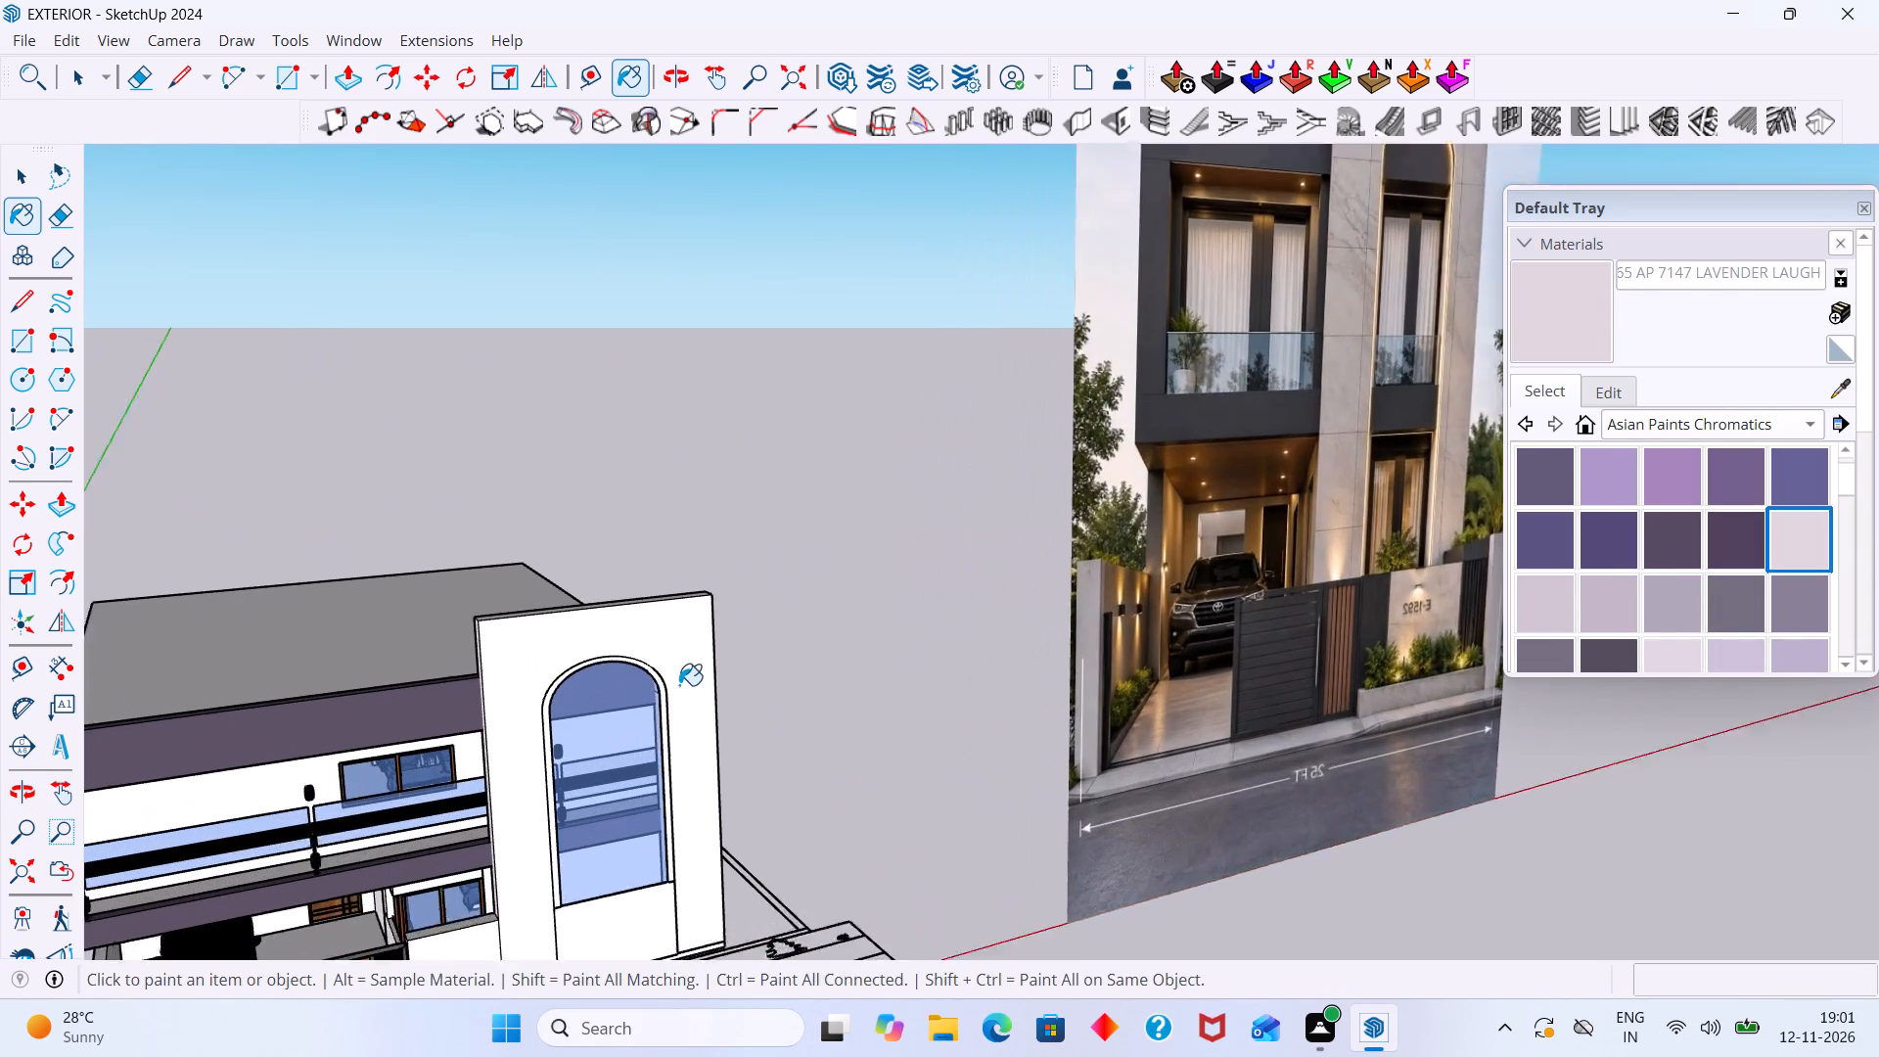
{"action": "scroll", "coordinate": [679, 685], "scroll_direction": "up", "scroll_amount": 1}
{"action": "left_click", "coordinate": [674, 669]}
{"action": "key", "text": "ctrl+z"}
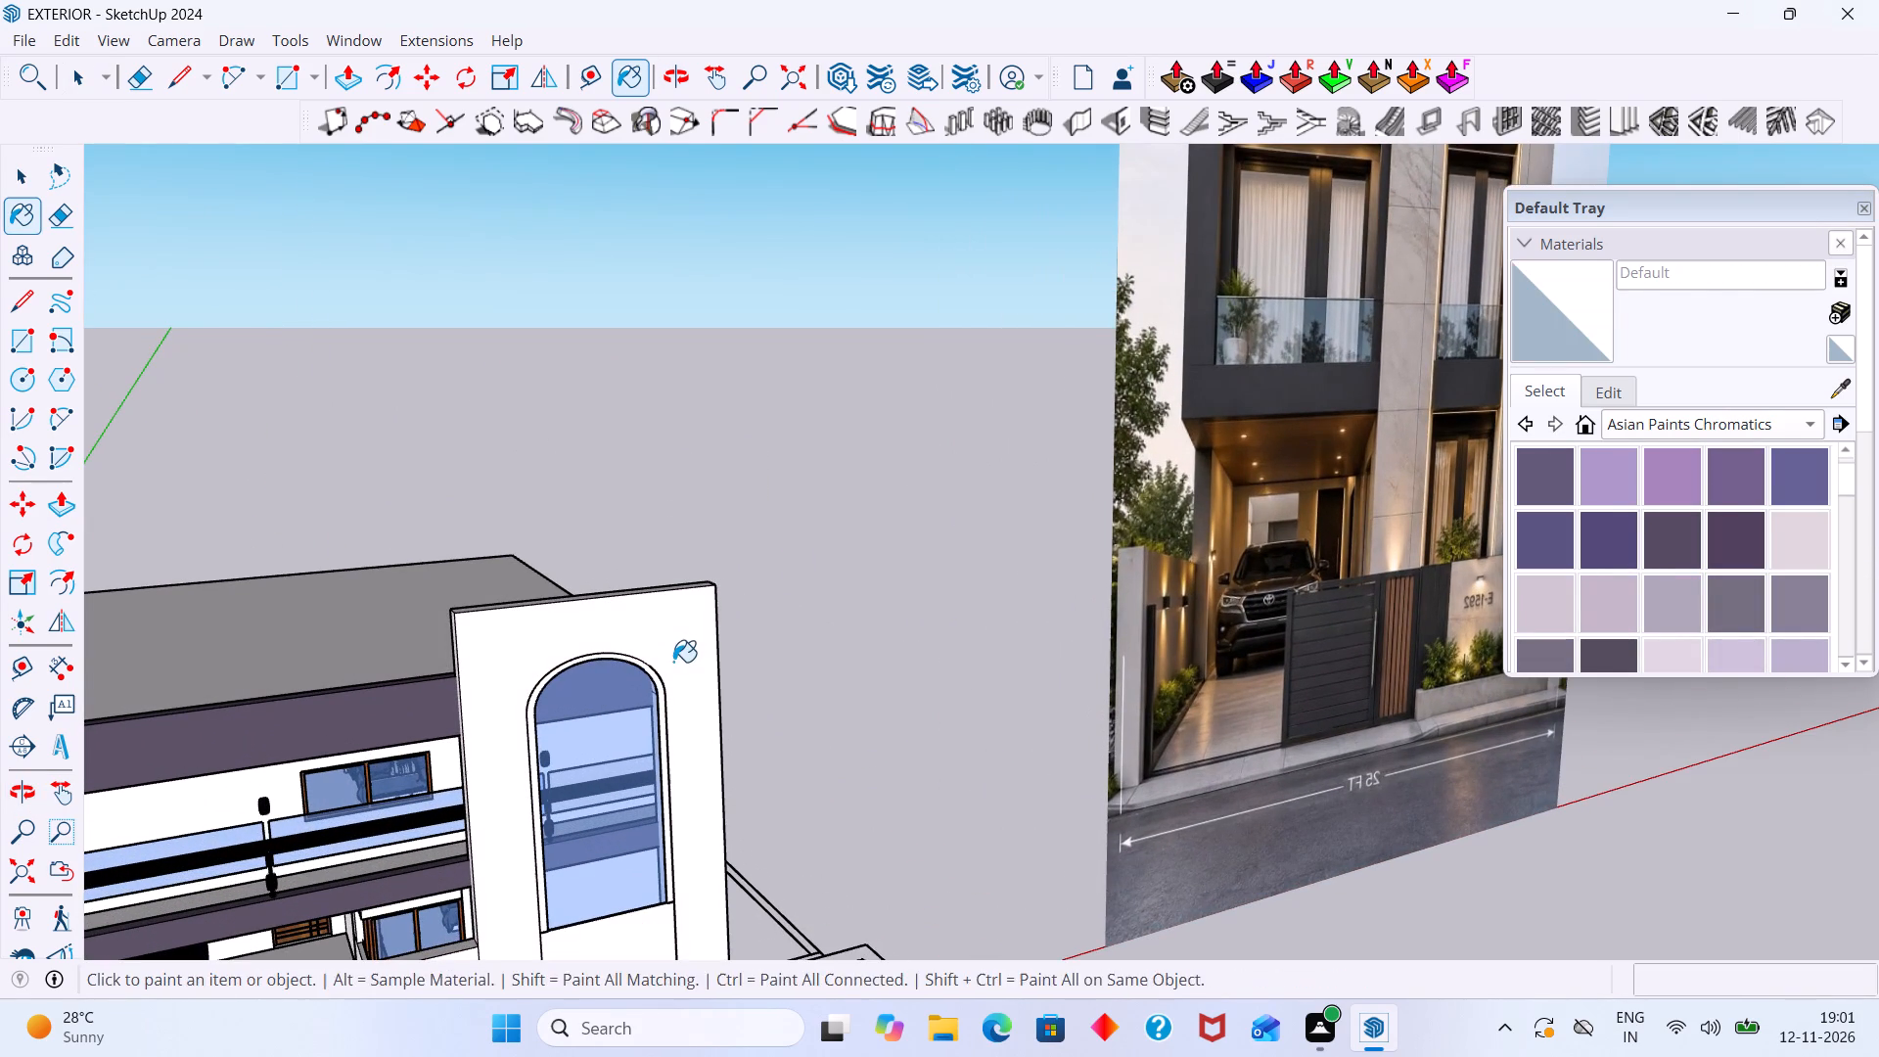
Open the arched tower group, select its wall geometry and choose AP 7147 Lavender Laugh for painting it.
{"action": "key", "text": "space"}
{"action": "double_click", "coordinate": [665, 655]}
{"action": "scroll", "coordinate": [665, 652], "scroll_direction": "up", "scroll_amount": 4}
{"action": "left_click", "coordinate": [666, 652]}
{"action": "left_click", "coordinate": [666, 643]}
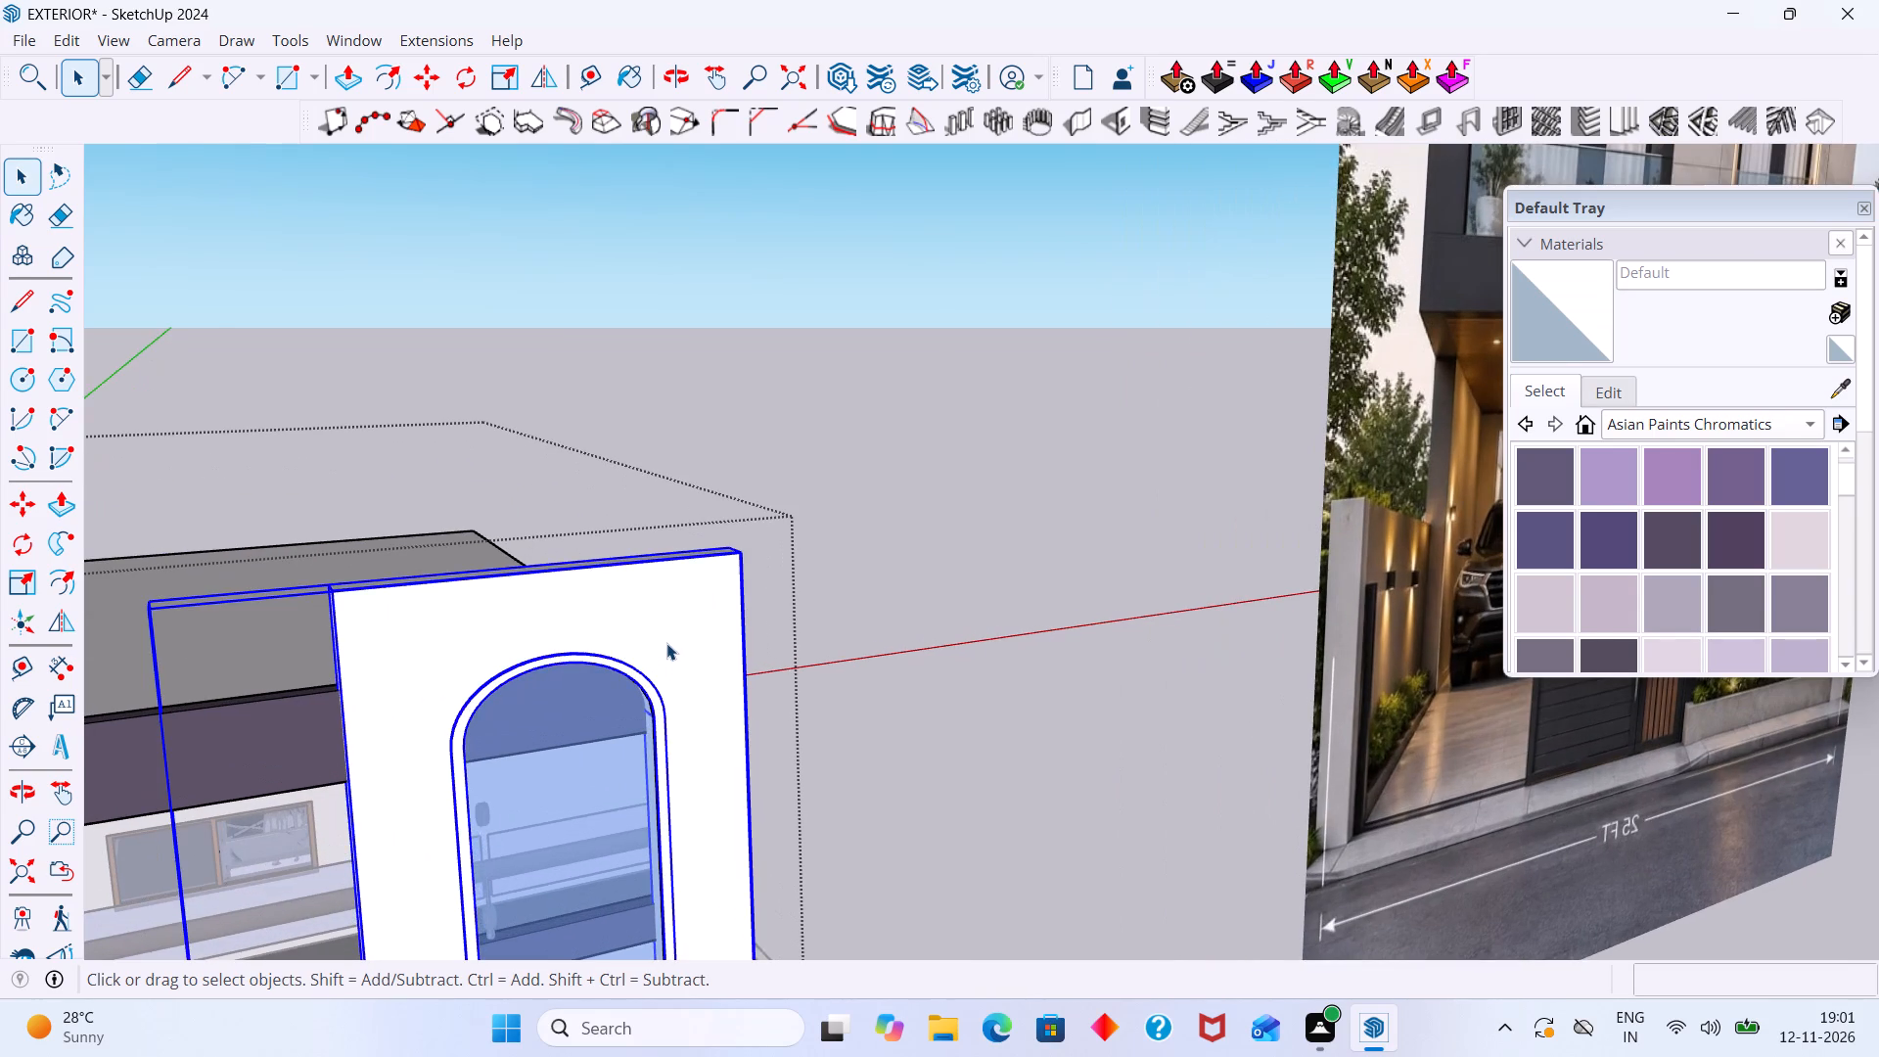
{"action": "scroll", "coordinate": [666, 643], "scroll_direction": "up", "scroll_amount": 3}
{"action": "left_click", "coordinate": [712, 645]}
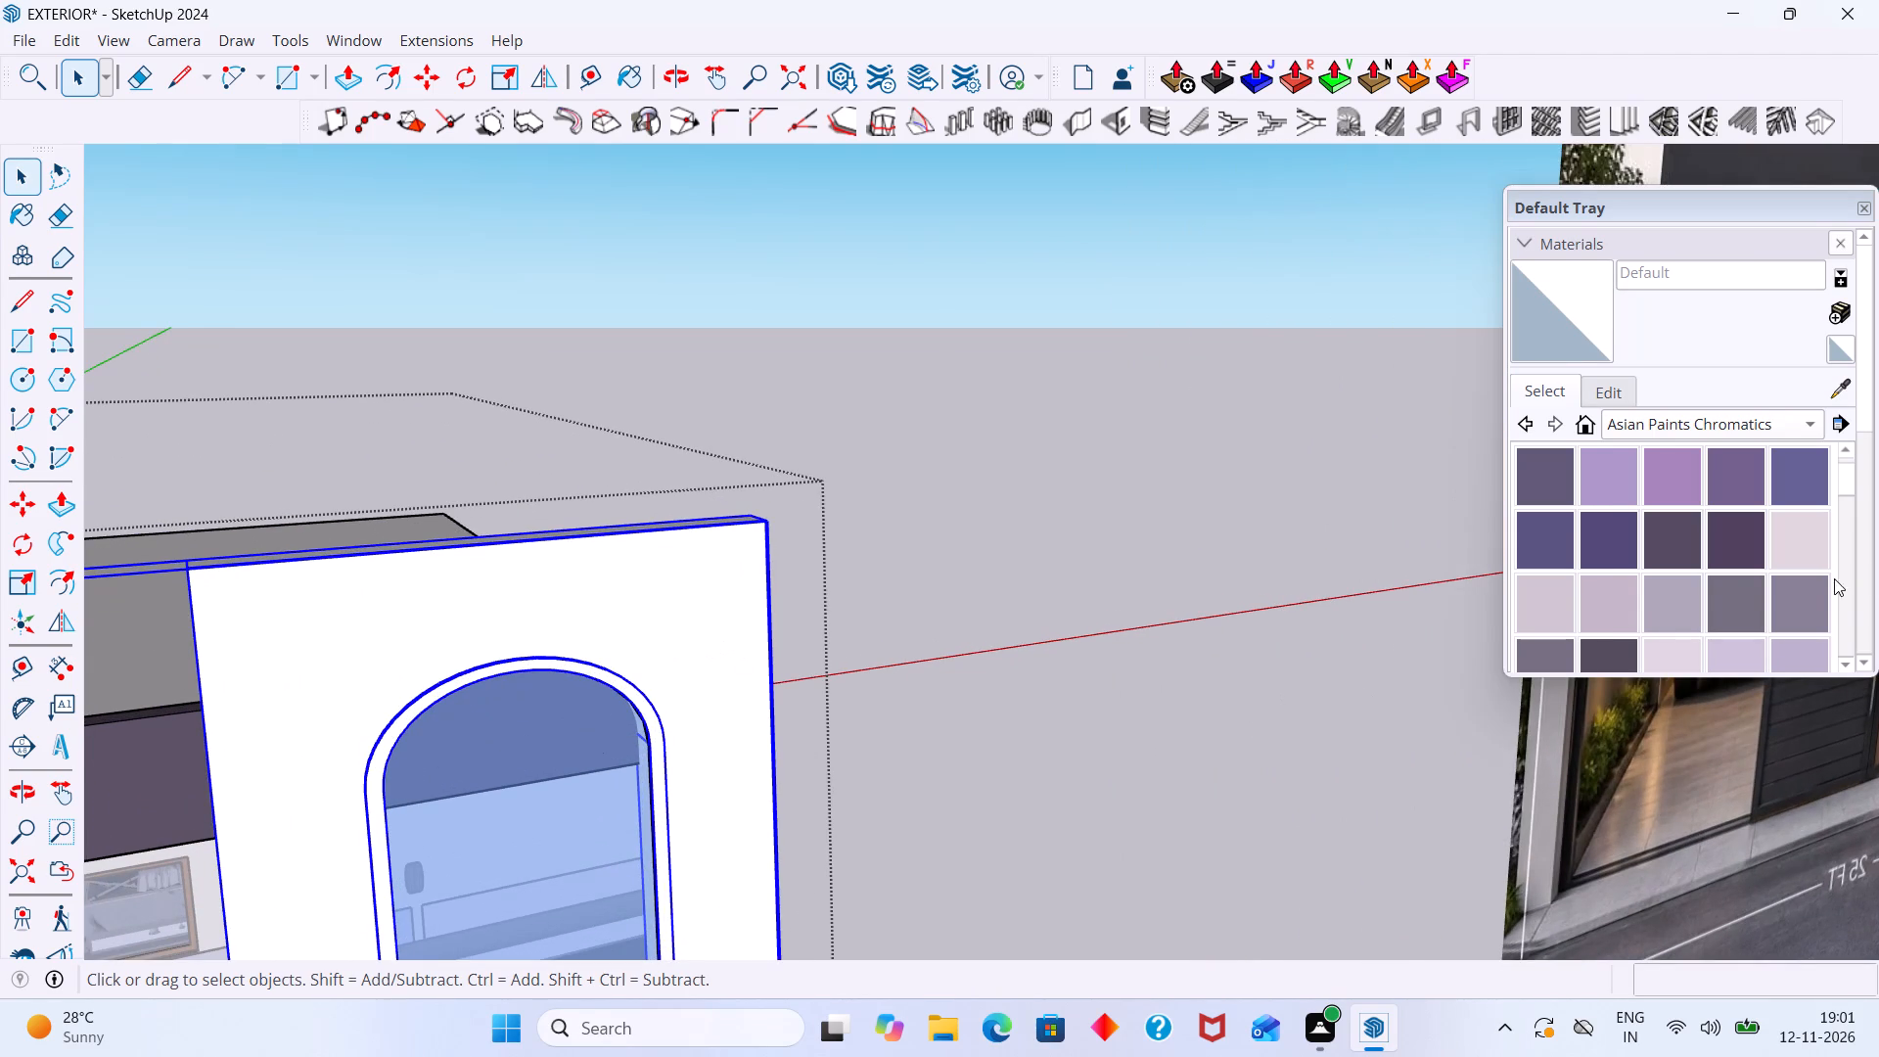
{"action": "left_click_drag", "start_coordinate": [1805, 547], "coordinate": [1788, 547]}
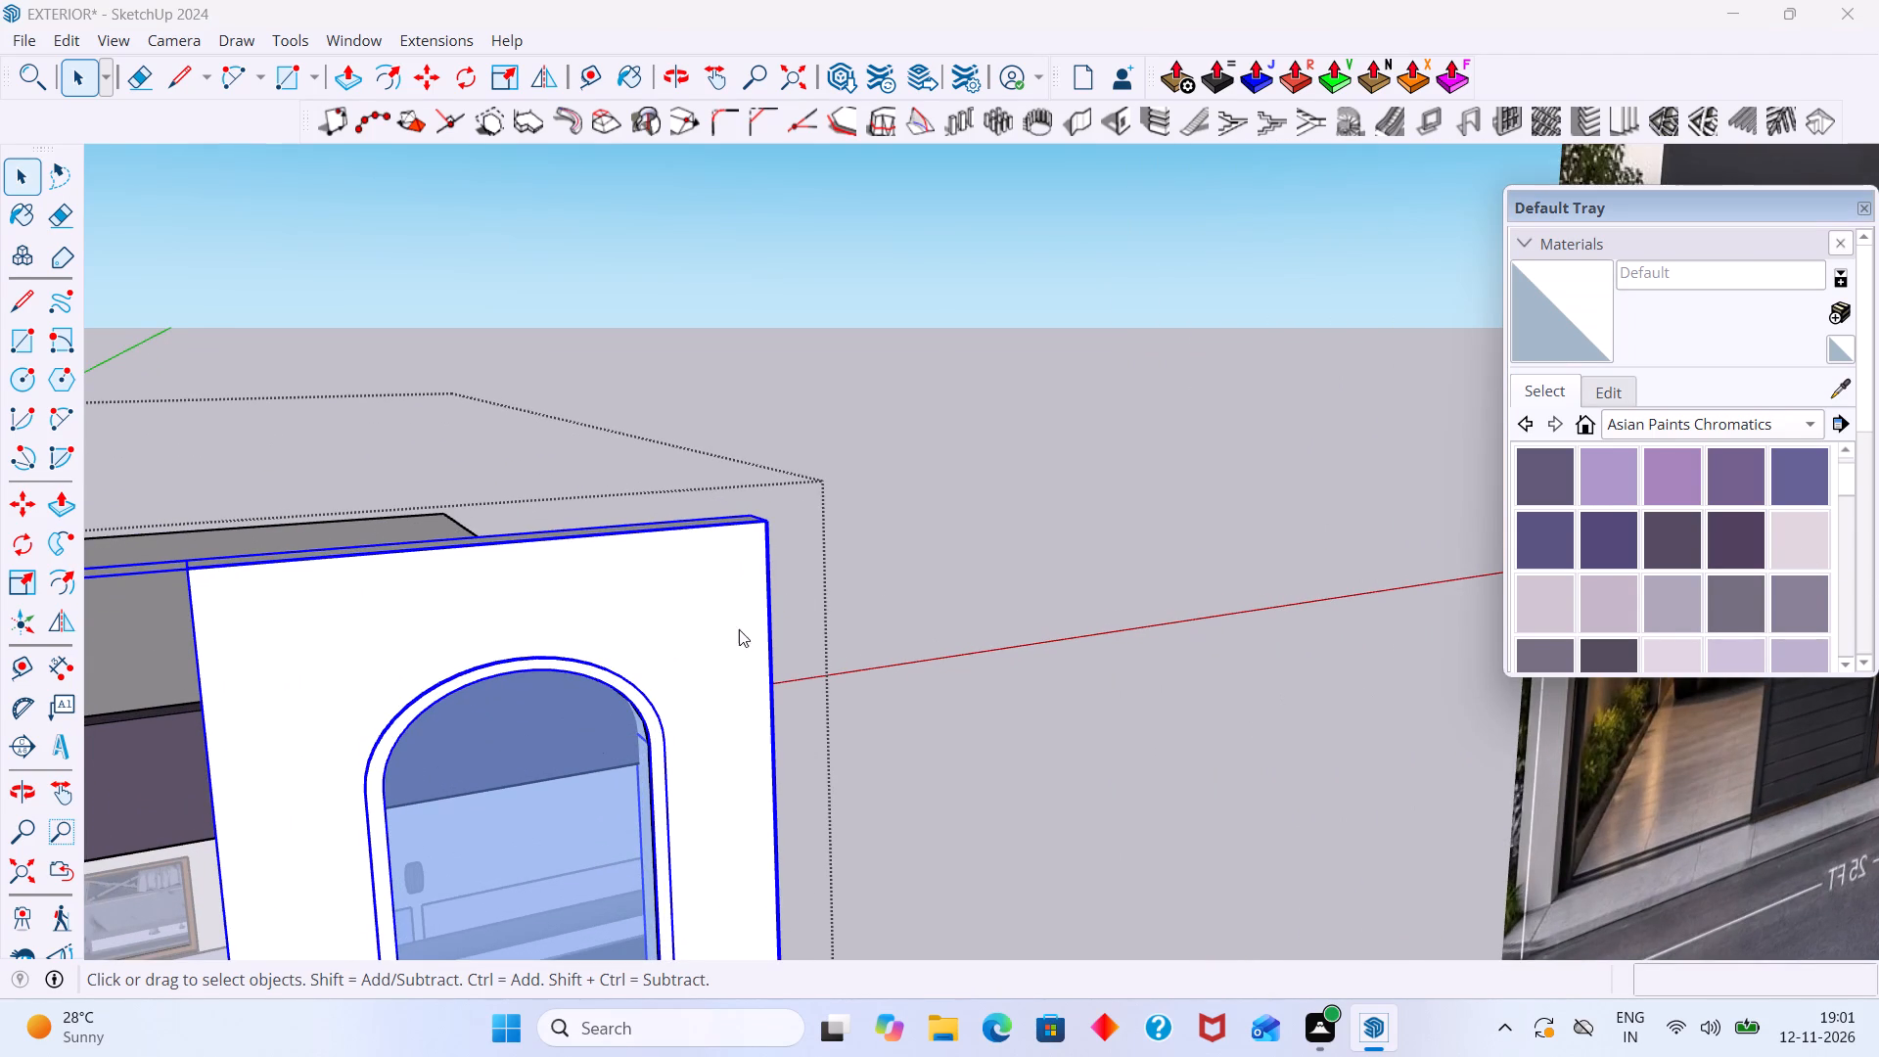
{"action": "left_click", "coordinate": [1780, 528]}
{"action": "scroll", "coordinate": [924, 620], "scroll_direction": "down", "scroll_amount": 20}
{"action": "scroll", "coordinate": [924, 620], "scroll_direction": "down", "scroll_amount": 1}
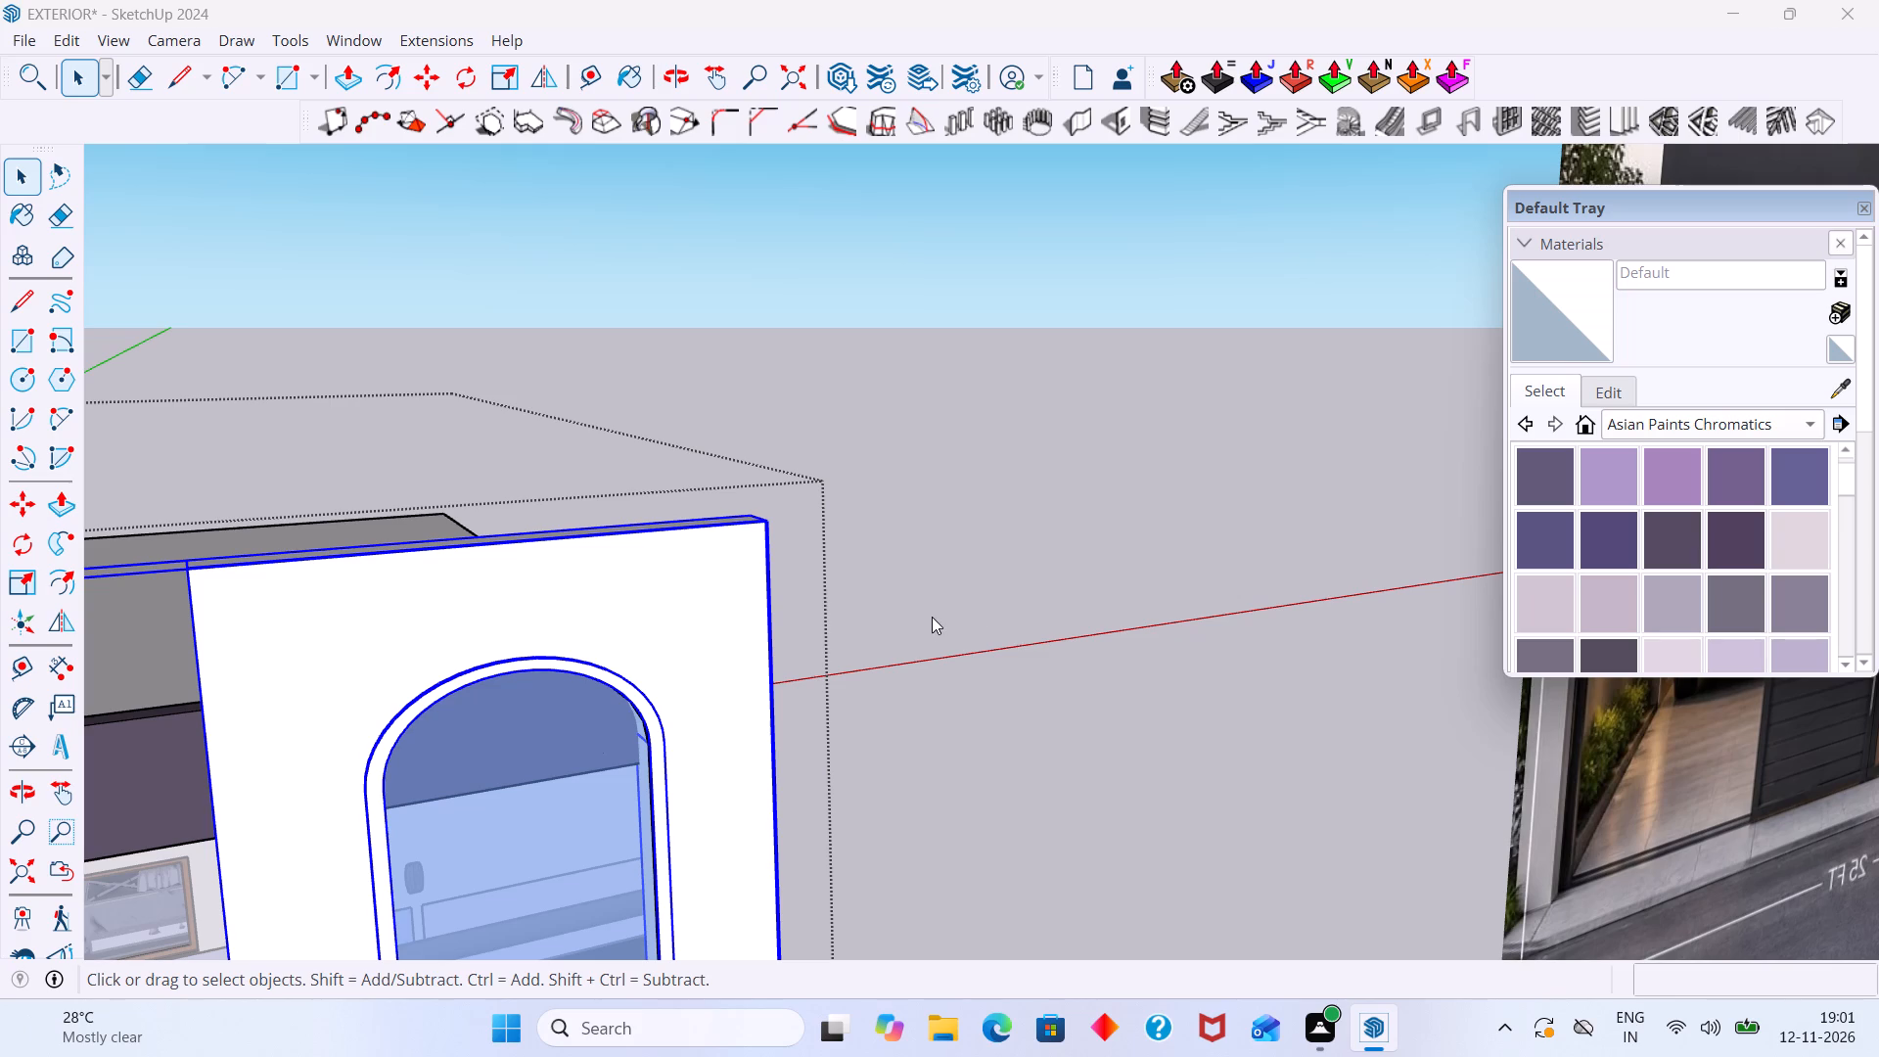
{"action": "scroll", "coordinate": [1005, 624], "scroll_direction": "down", "scroll_amount": 20}
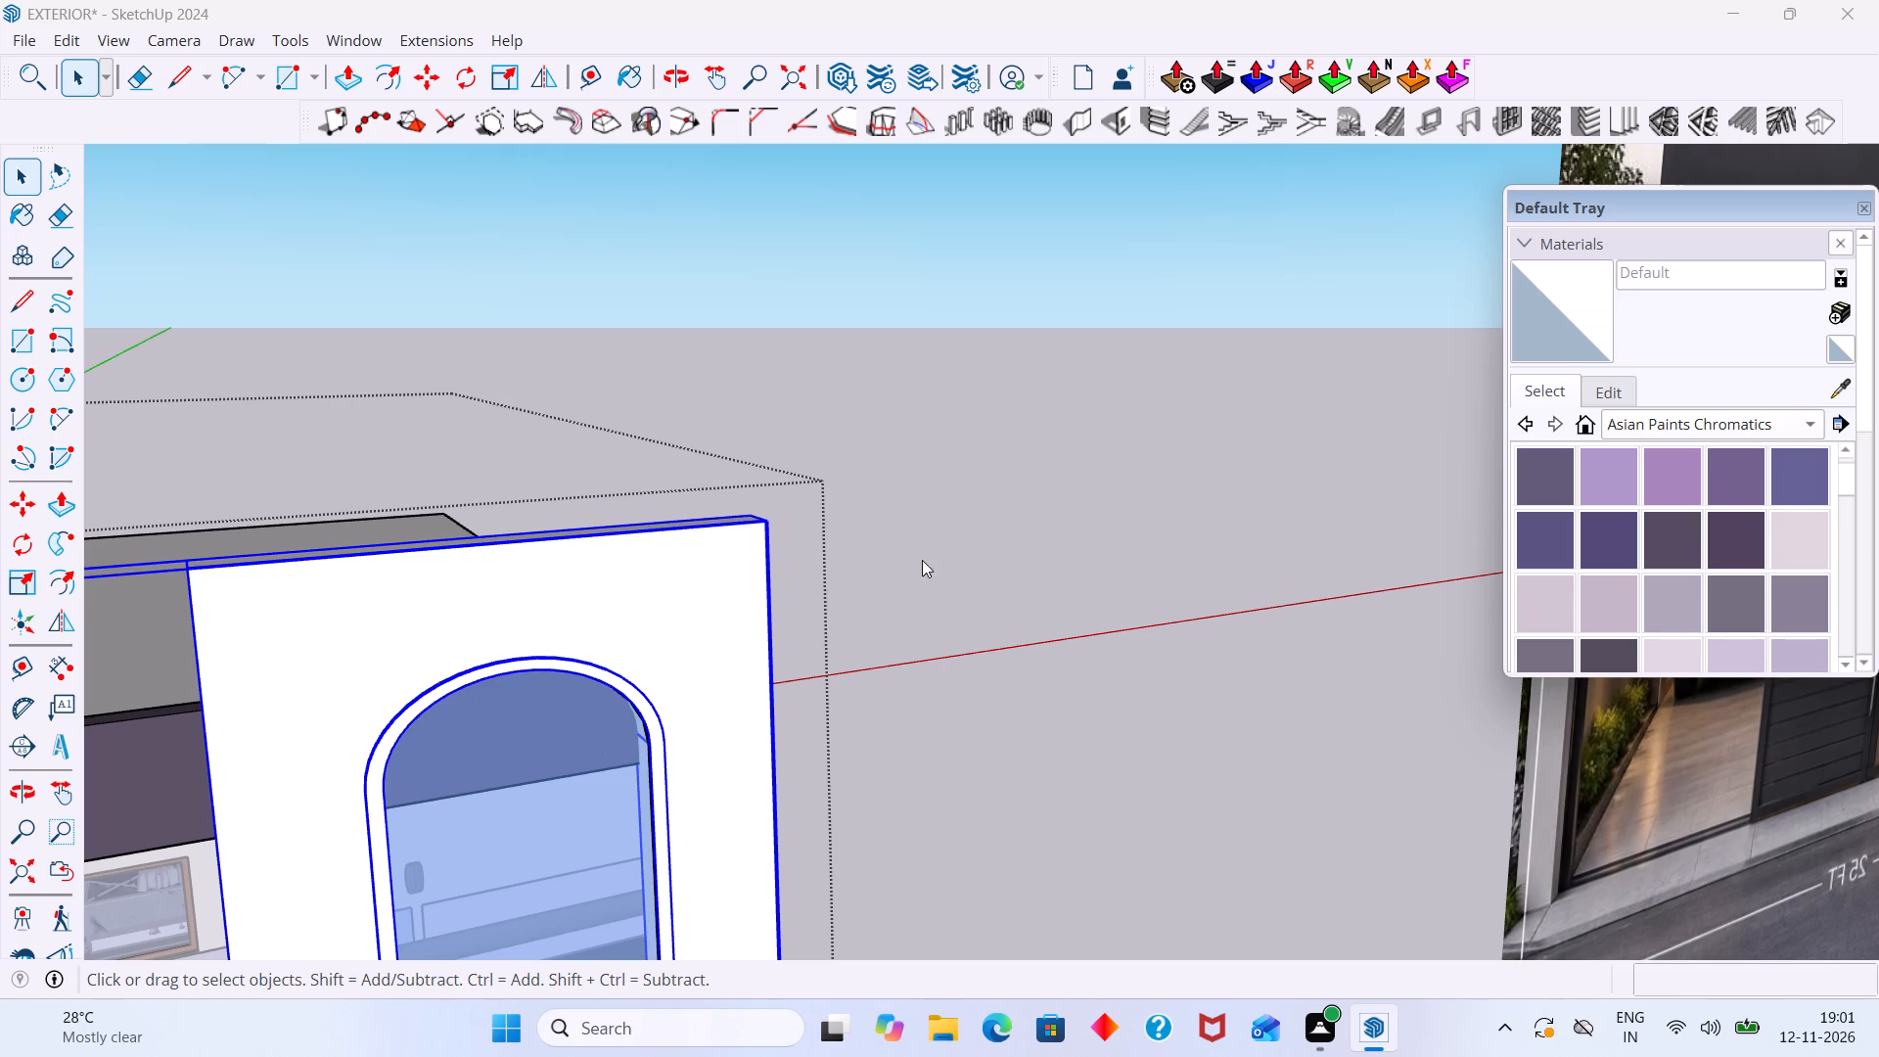
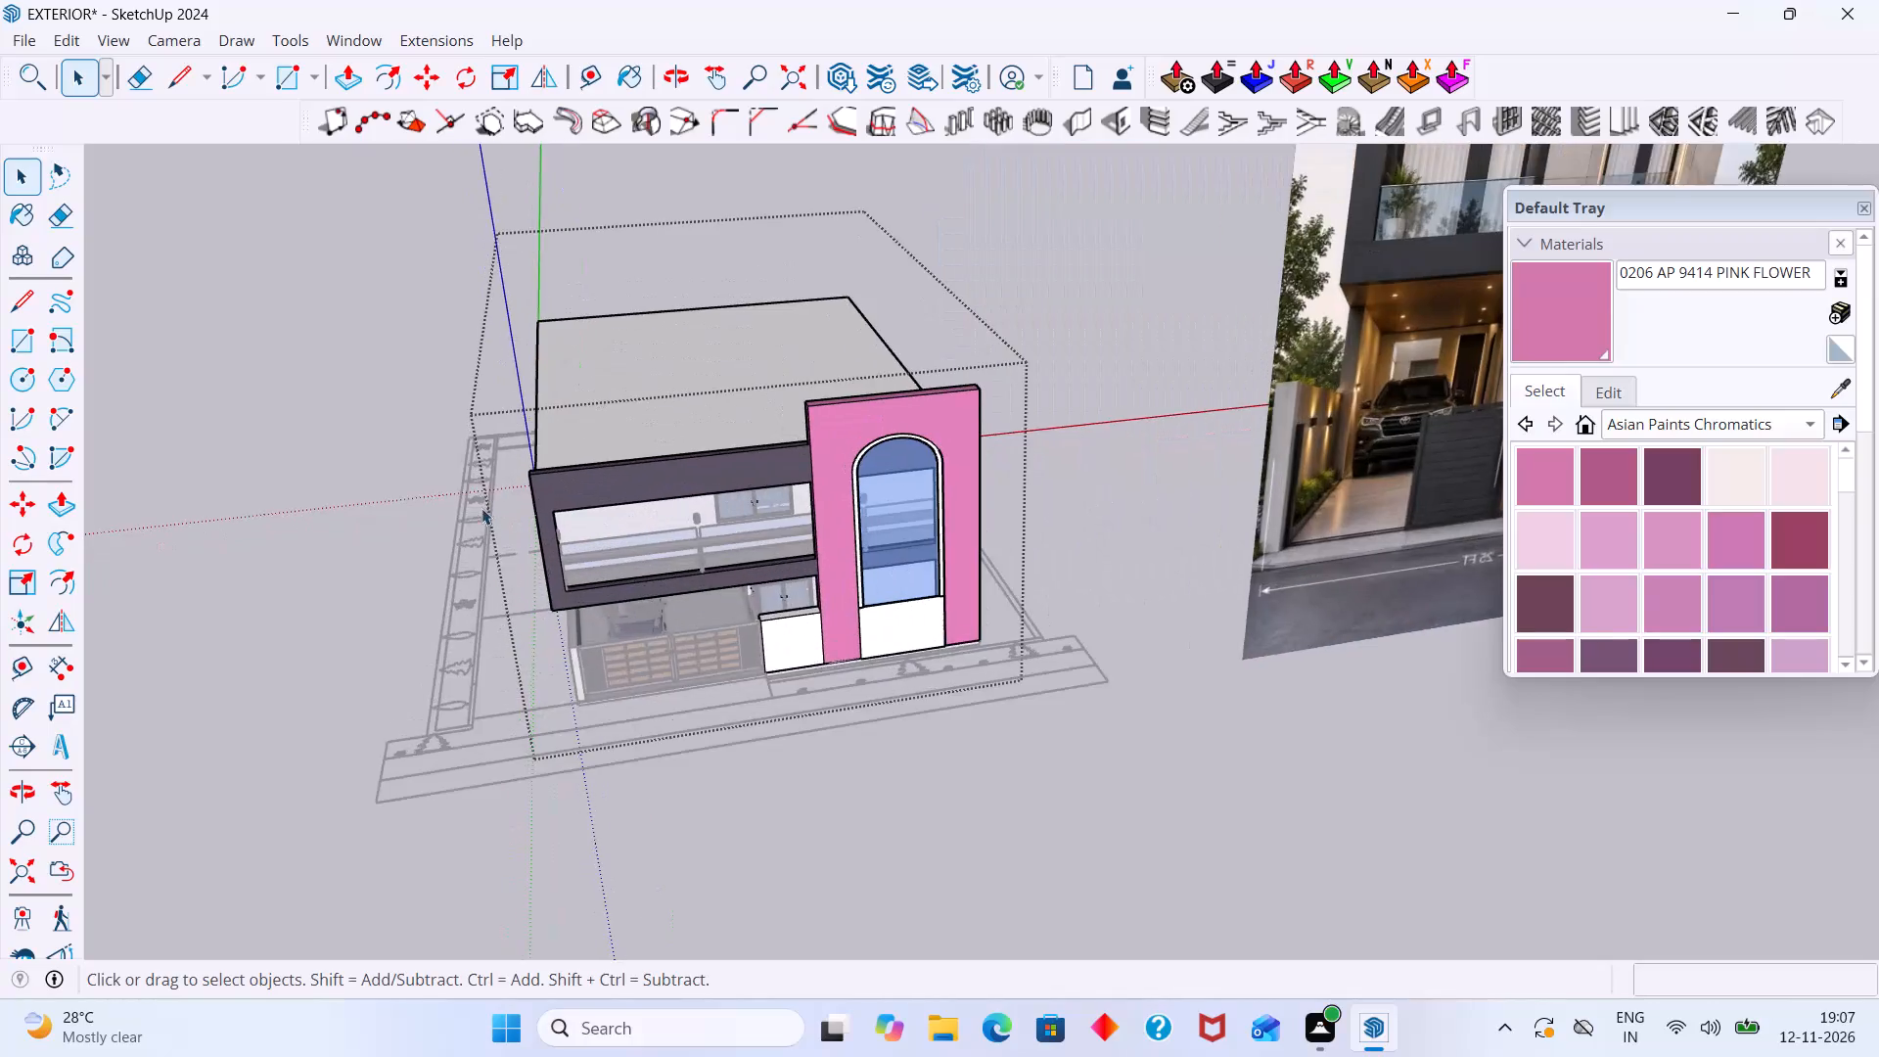
Open the arched window surround and draw a 6" line from the opening's lower corner to the surround's outer edge.
{"action": "middle_click_drag", "start_coordinate": [484, 508], "coordinate": [714, 483]}
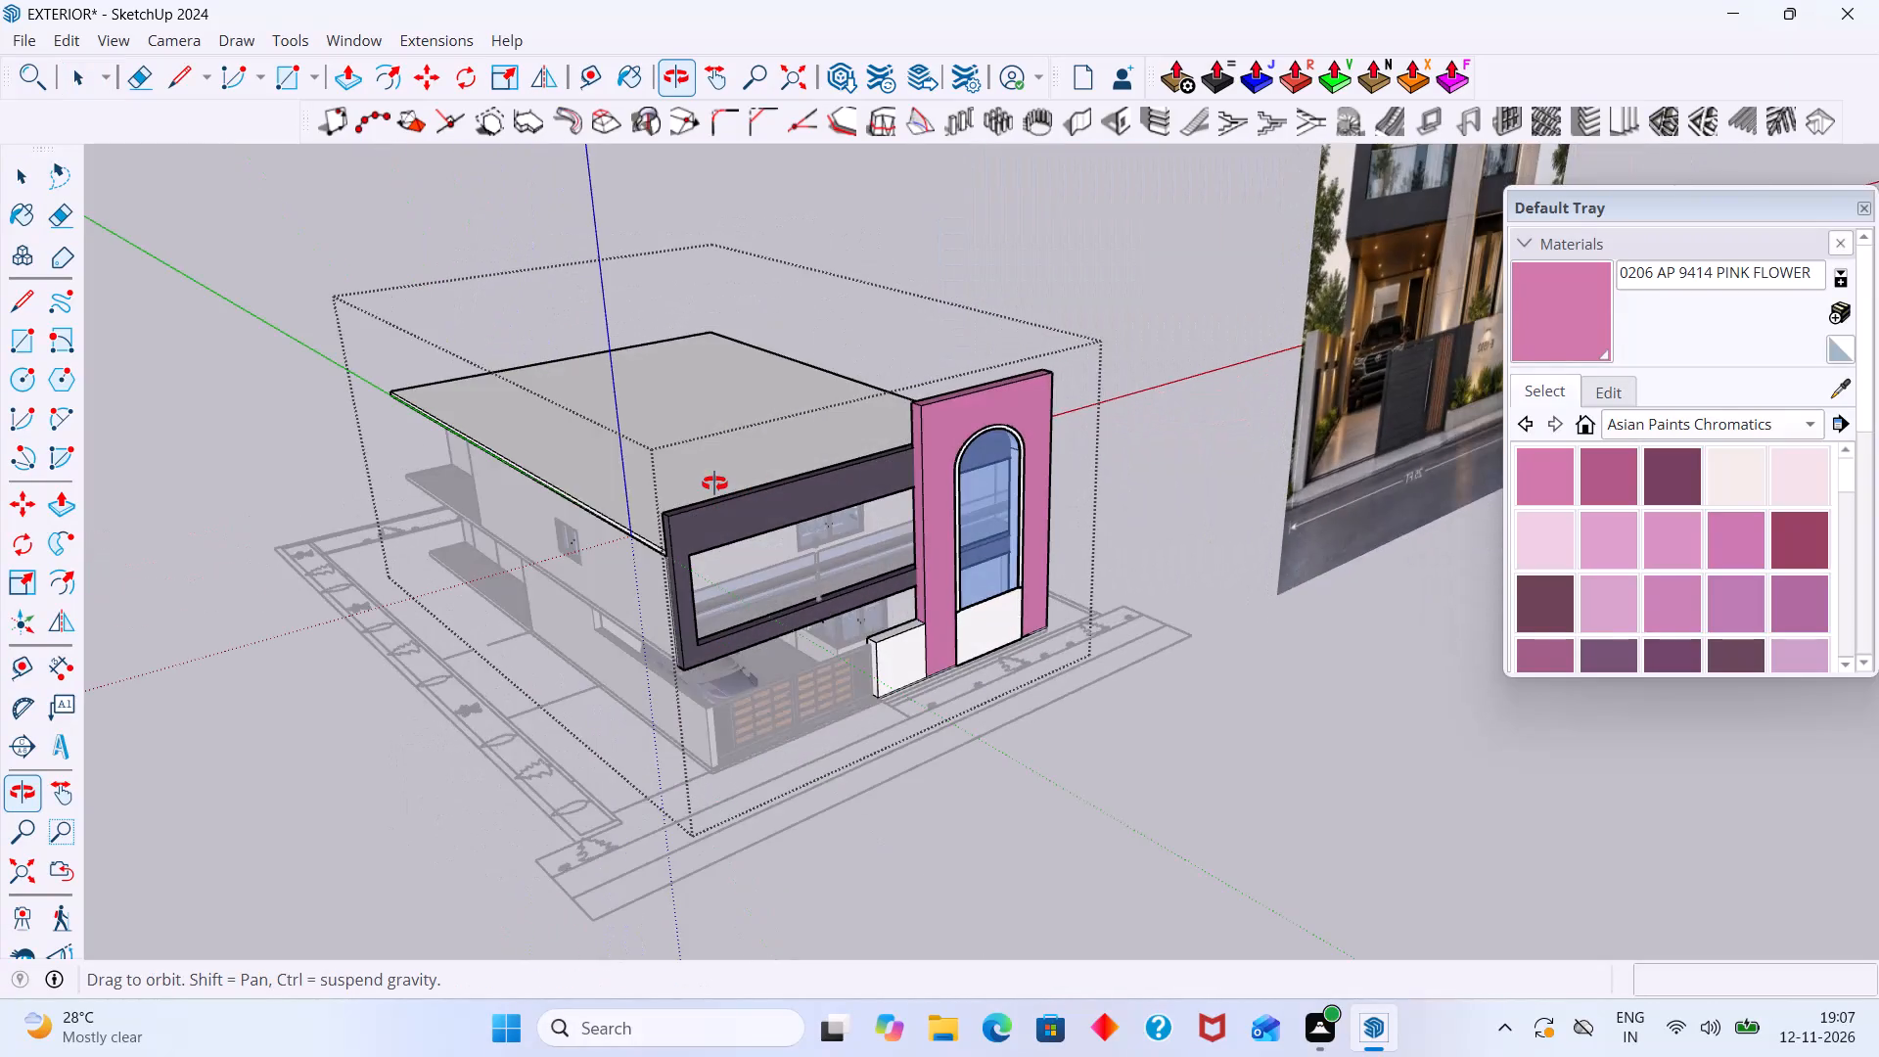
{"action": "middle_click_drag", "start_coordinate": [714, 483], "coordinate": [533, 483]}
{"action": "scroll", "coordinate": [851, 619], "scroll_direction": "up", "scroll_amount": 12}
{"action": "left_click", "coordinate": [889, 638]}
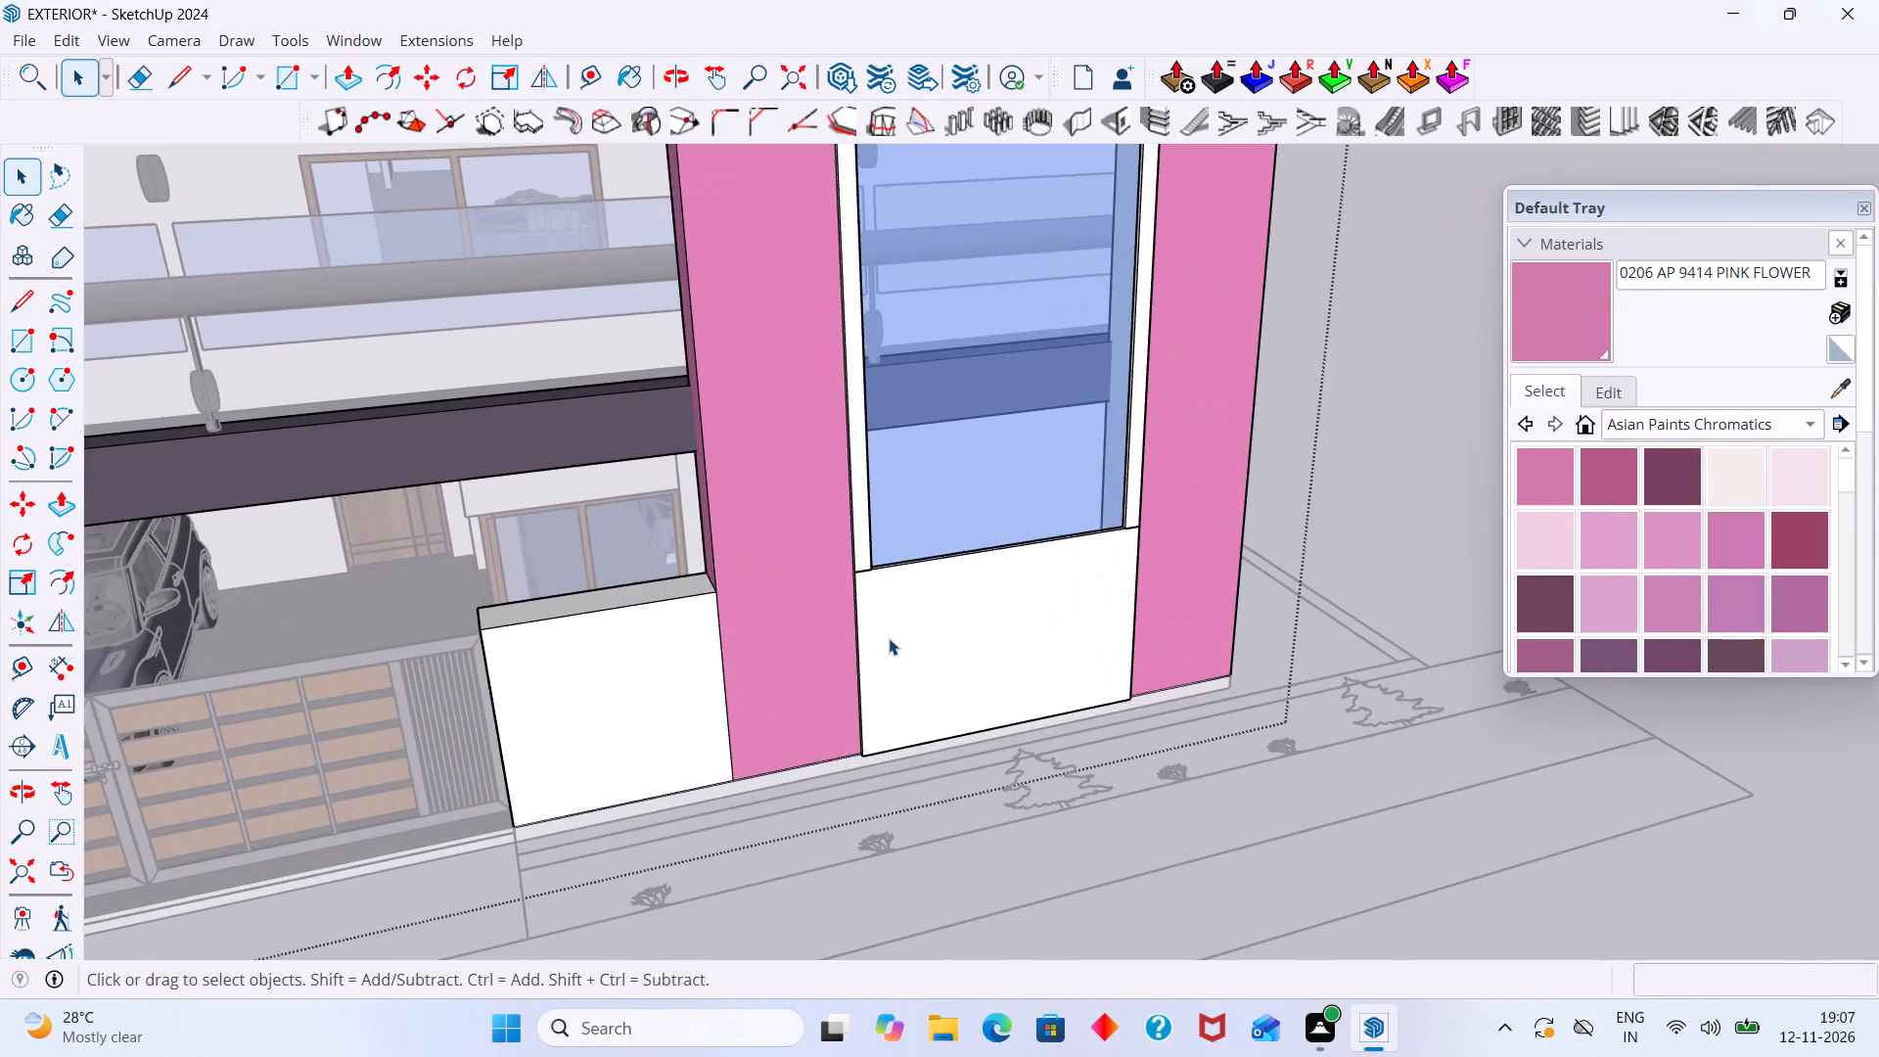
{"action": "scroll", "coordinate": [890, 638], "scroll_direction": "up", "scroll_amount": 3}
{"action": "double_click", "coordinate": [900, 634]}
{"action": "scroll", "coordinate": [917, 638], "scroll_direction": "up", "scroll_amount": 3}
{"action": "left_click", "coordinate": [918, 639]}
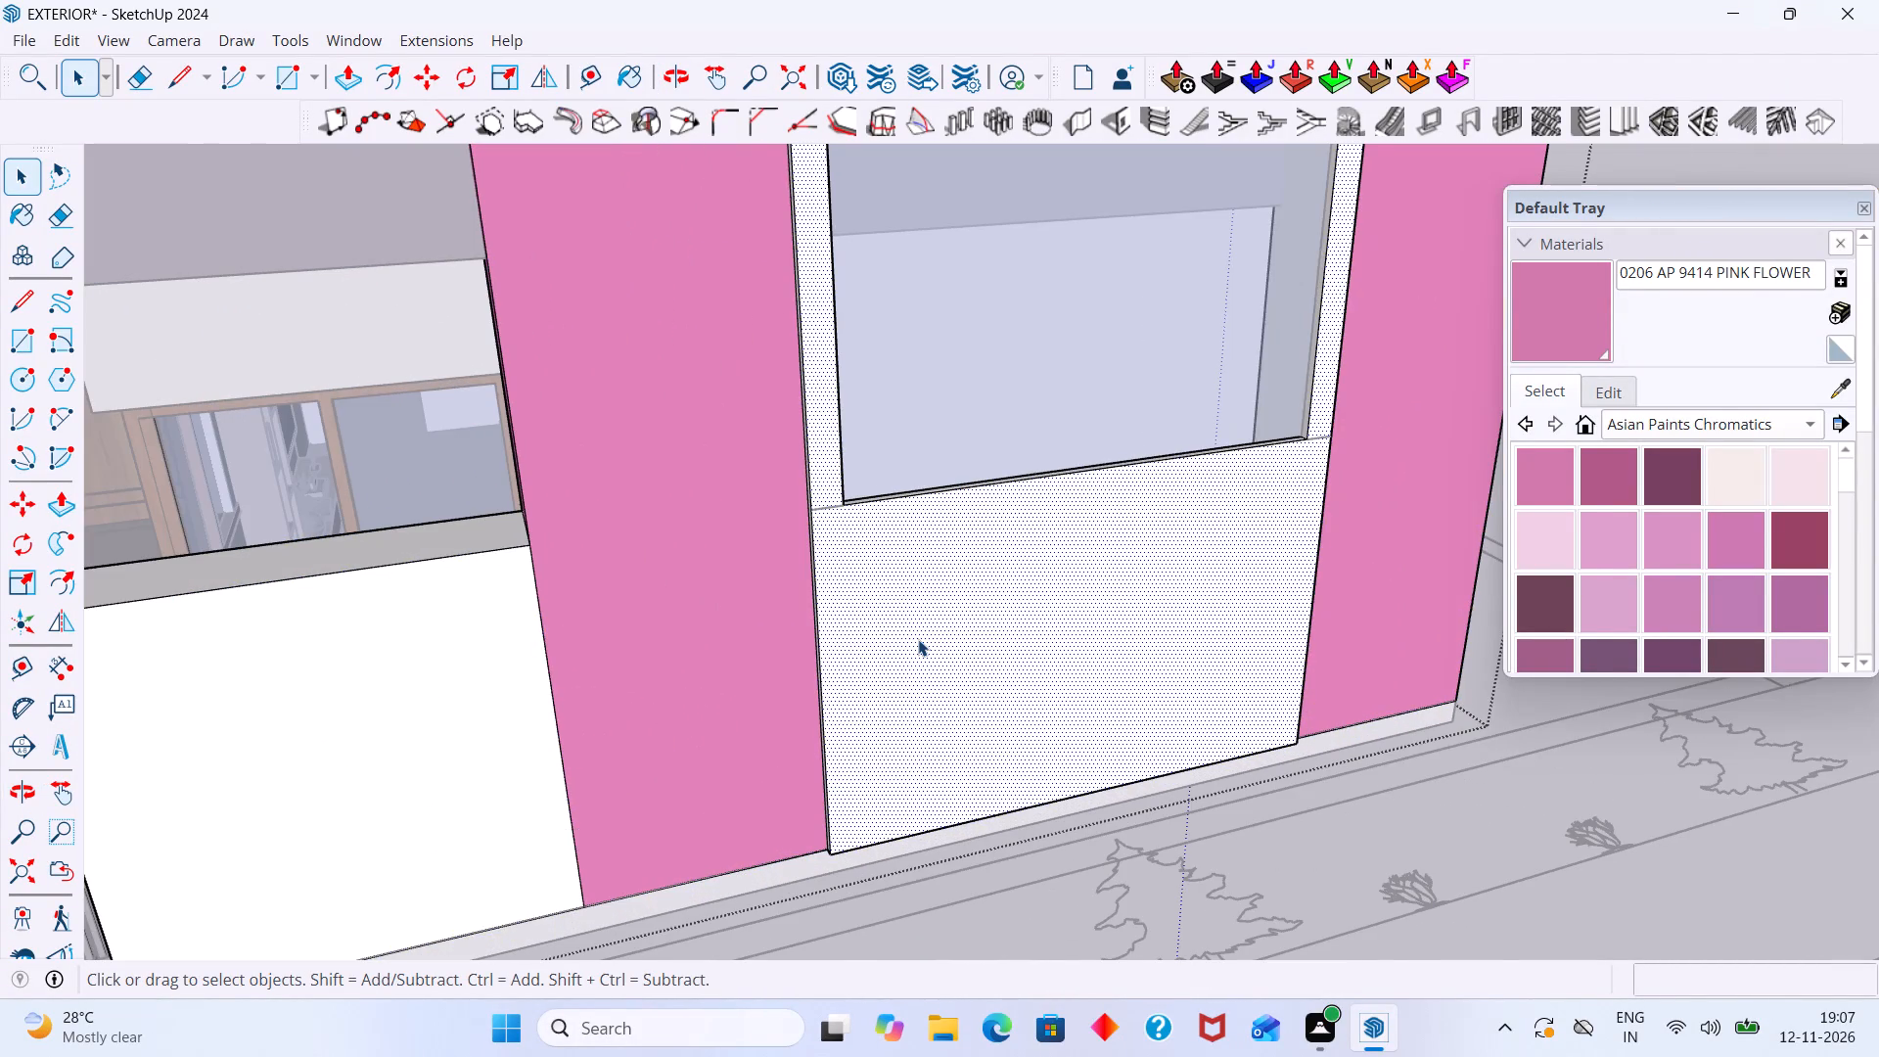
{"action": "double_click", "coordinate": [918, 639]}
{"action": "scroll", "coordinate": [918, 639], "scroll_direction": "up", "scroll_amount": 1}
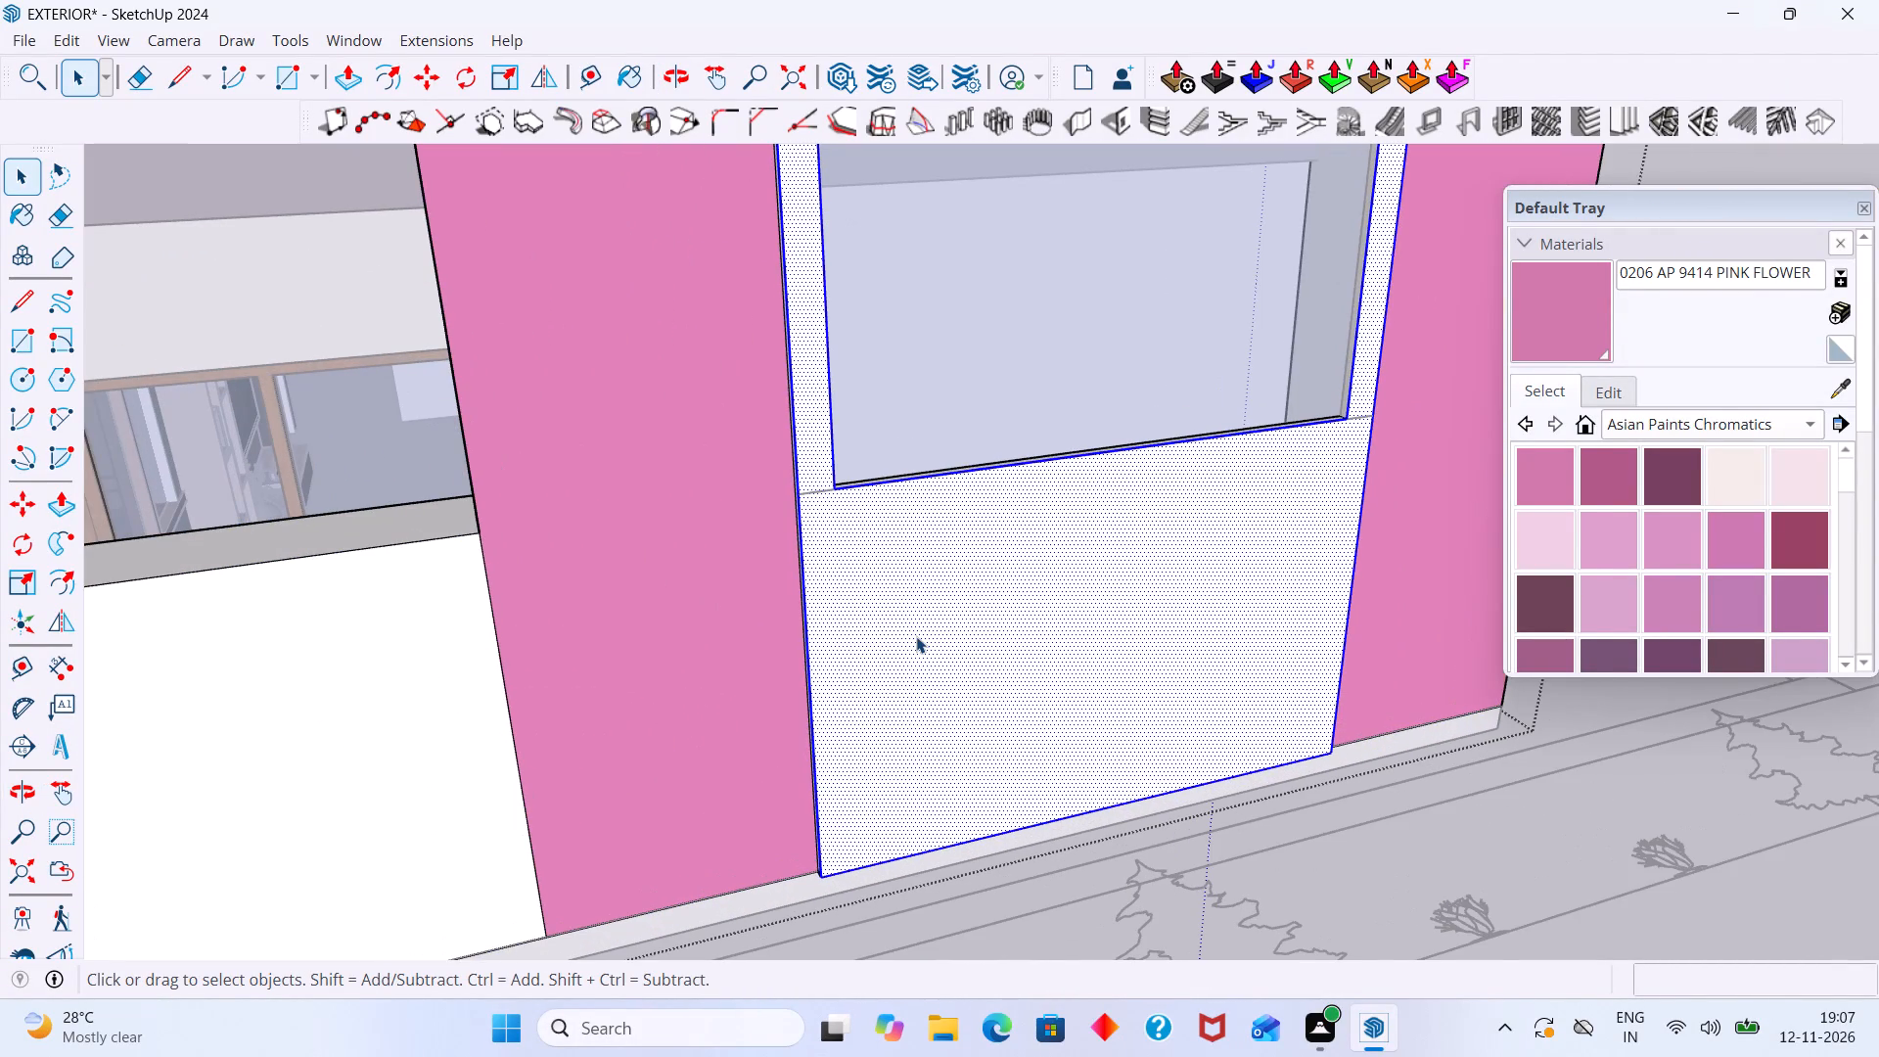
{"action": "left_click", "coordinate": [916, 636]}
{"action": "key", "text": "l"}
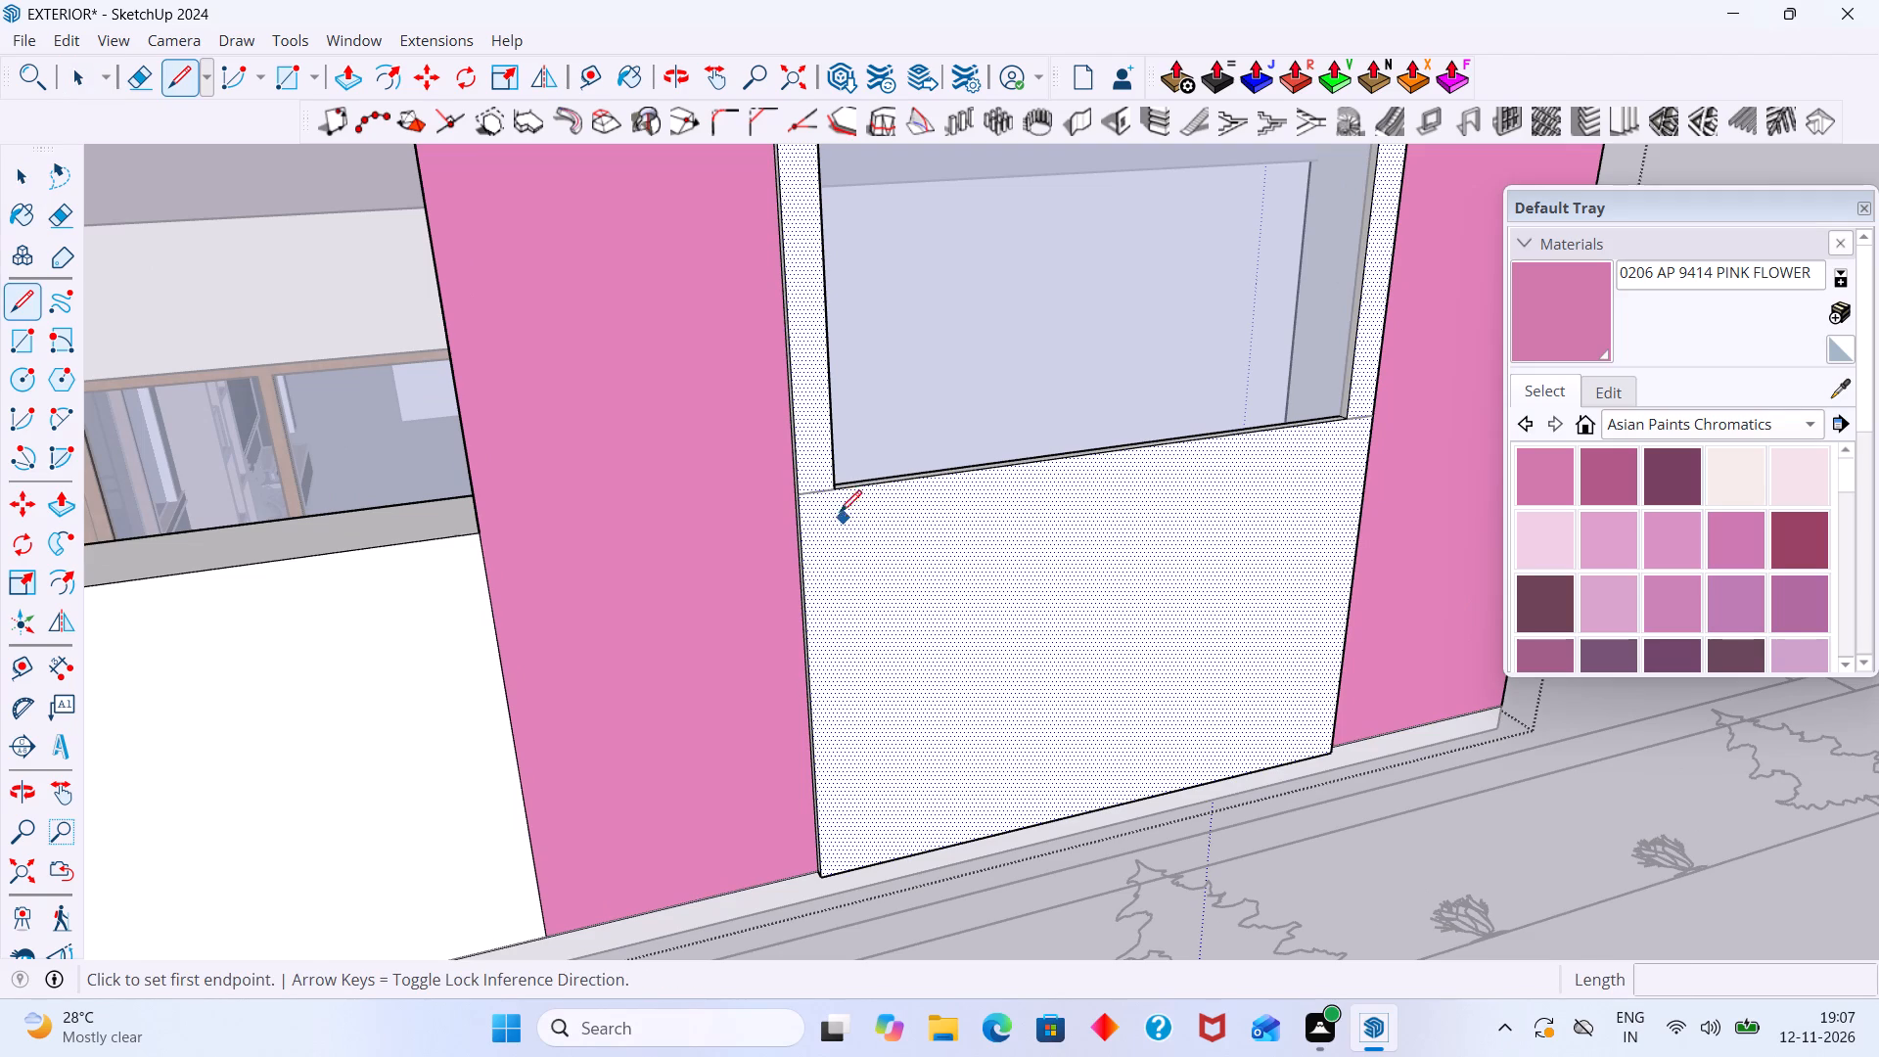
{"action": "left_click", "coordinate": [839, 492]}
{"action": "left_click", "coordinate": [803, 498]}
{"action": "middle_click_drag", "start_coordinate": [830, 501], "coordinate": [620, 529]}
{"action": "scroll", "coordinate": [529, 497], "scroll_direction": "up", "scroll_amount": 20}
{"action": "scroll", "coordinate": [529, 497], "scroll_direction": "up", "scroll_amount": 2}
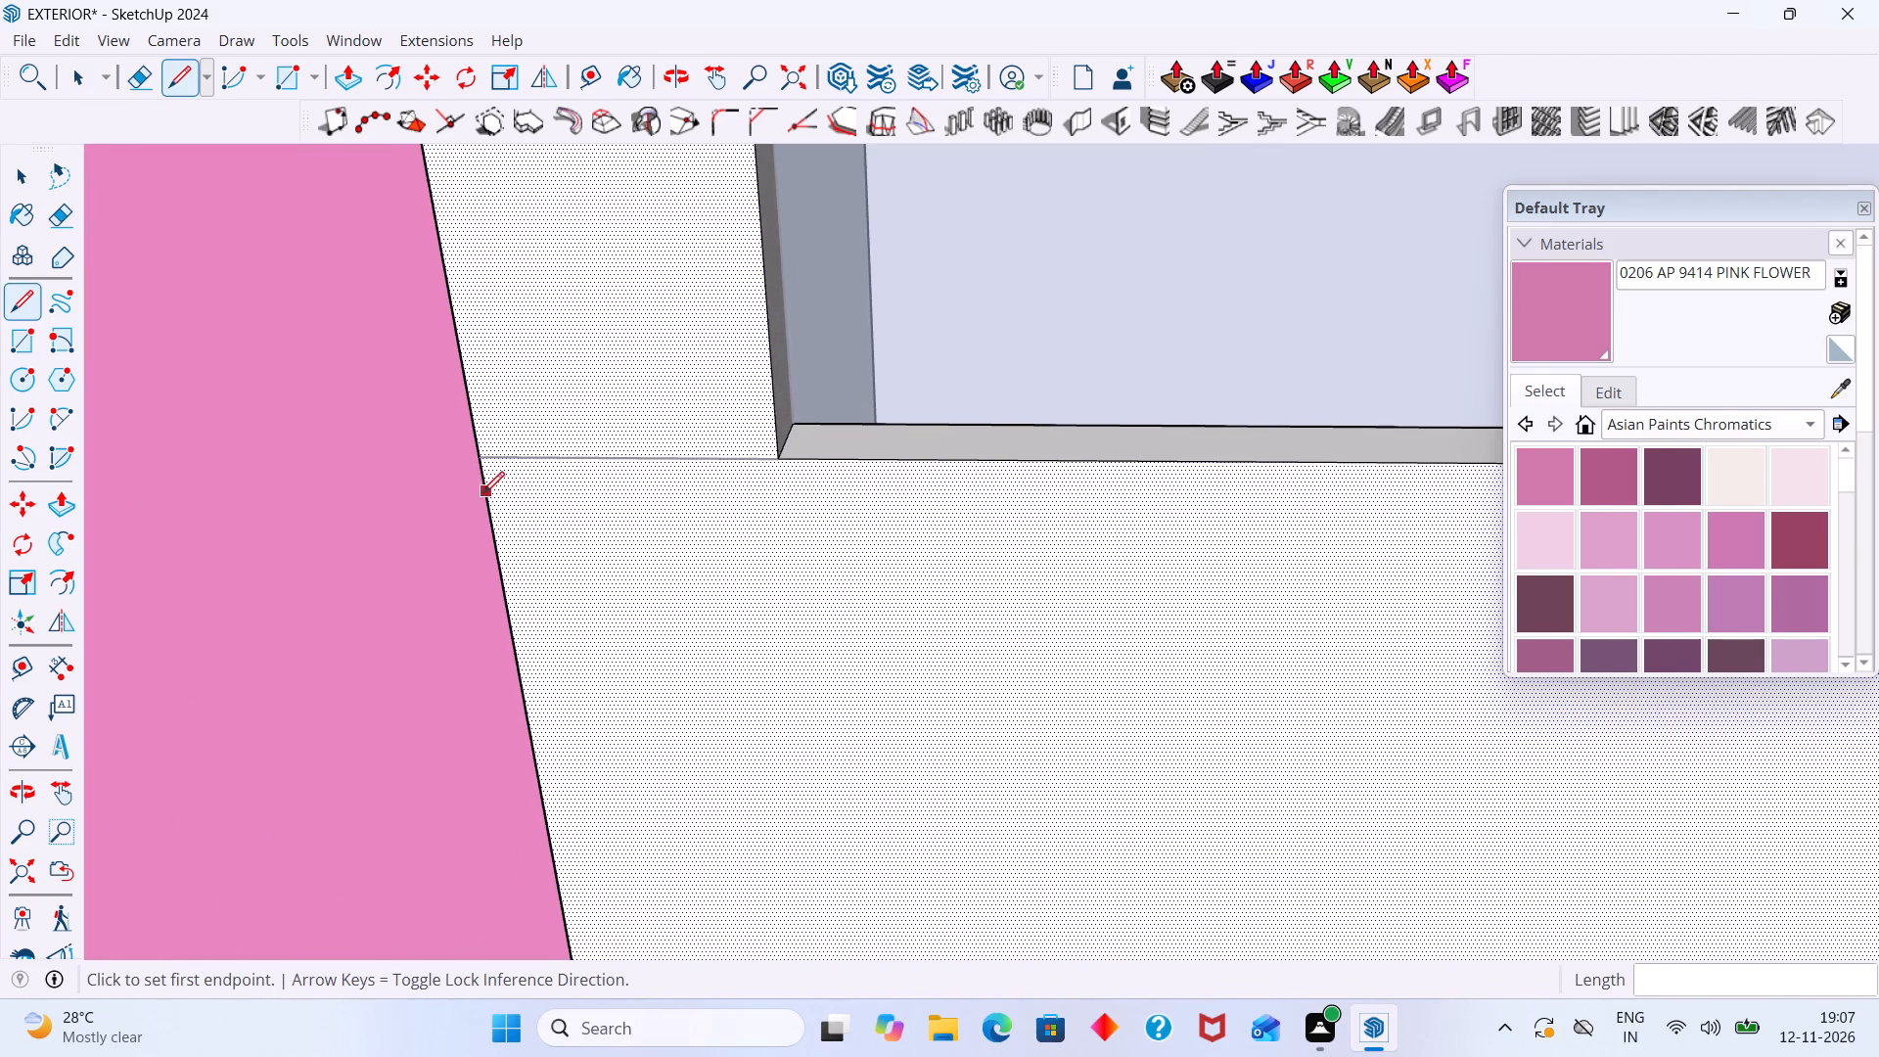
{"action": "left_click", "coordinate": [482, 467]}
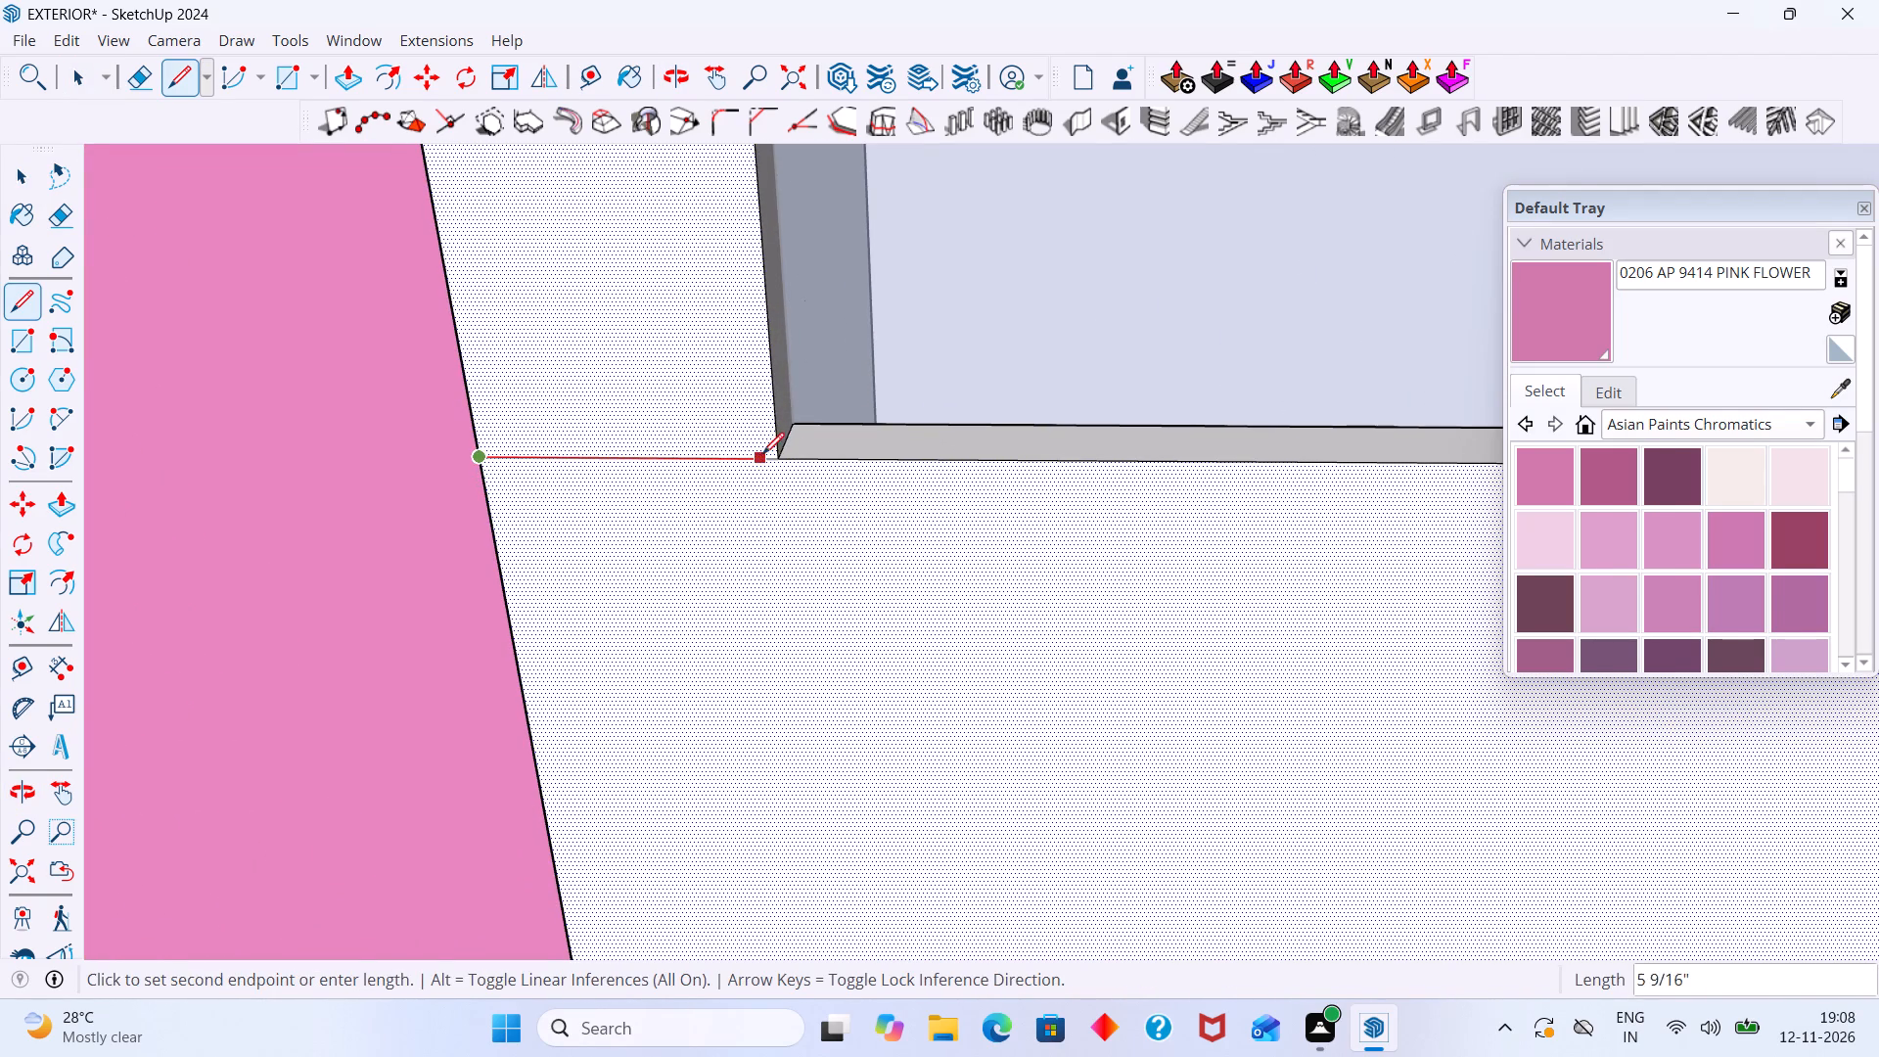
{"action": "left_click", "coordinate": [782, 454]}
{"action": "key", "text": "space"}
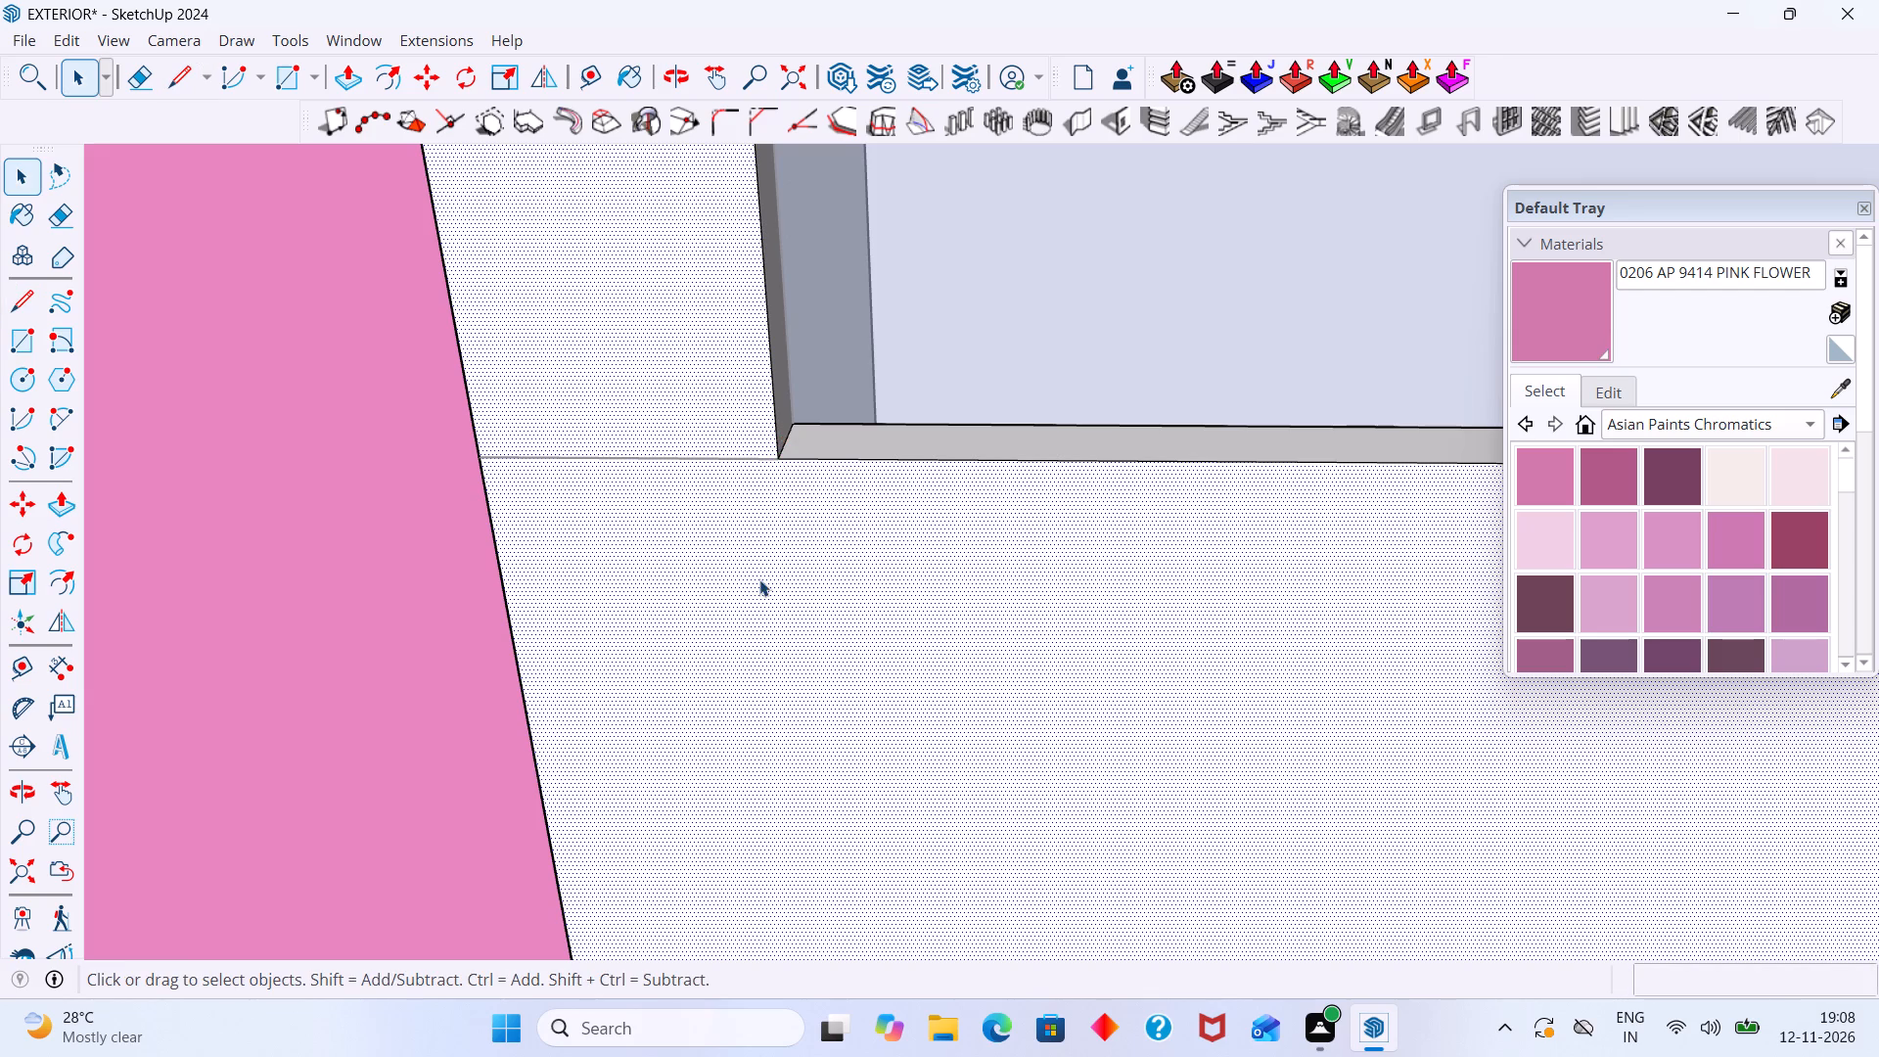
Paint the arched surround and its lower panel with AP 7713 Lime Squash from Asian Paints Chromatics, and leave the open groups.
{"action": "left_click", "coordinate": [759, 579]}
{"action": "scroll", "coordinate": [757, 574], "scroll_direction": "down", "scroll_amount": 20}
{"action": "scroll", "coordinate": [757, 574], "scroll_direction": "down", "scroll_amount": 17}
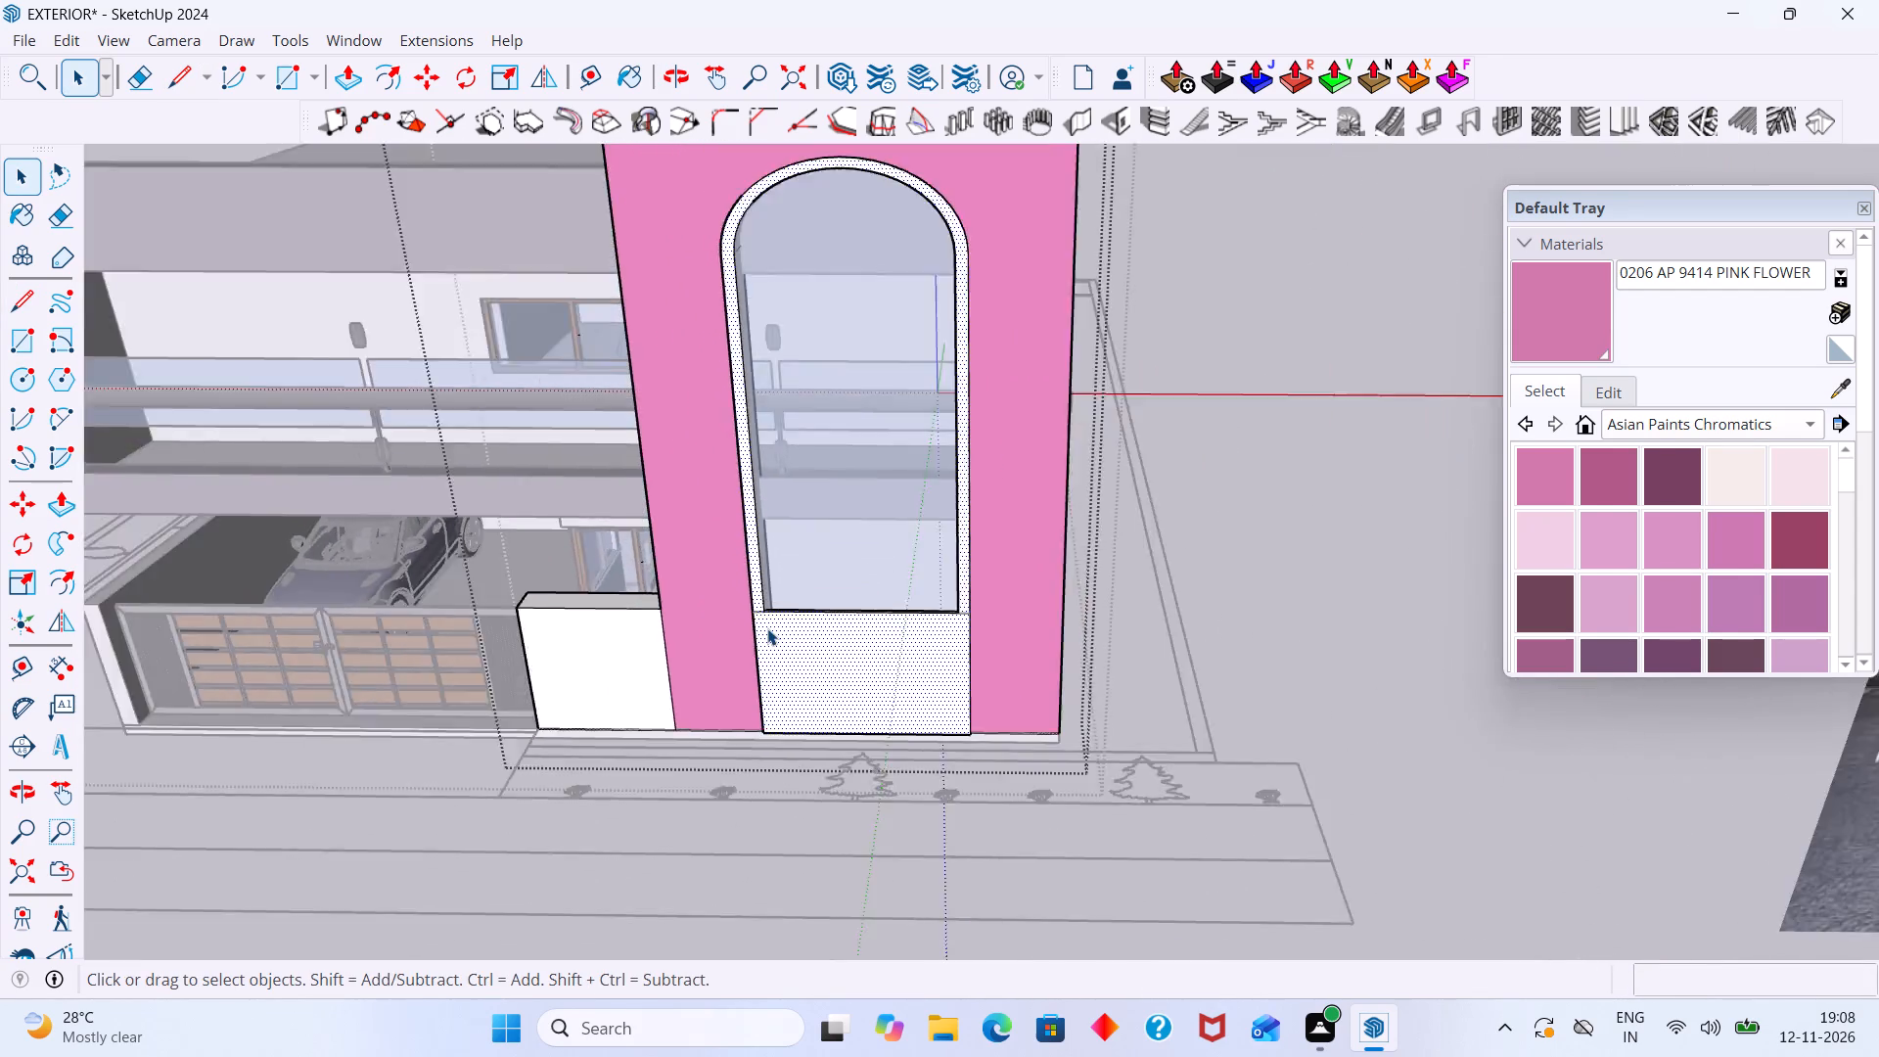
{"action": "scroll", "coordinate": [767, 628], "scroll_direction": "down", "scroll_amount": 3}
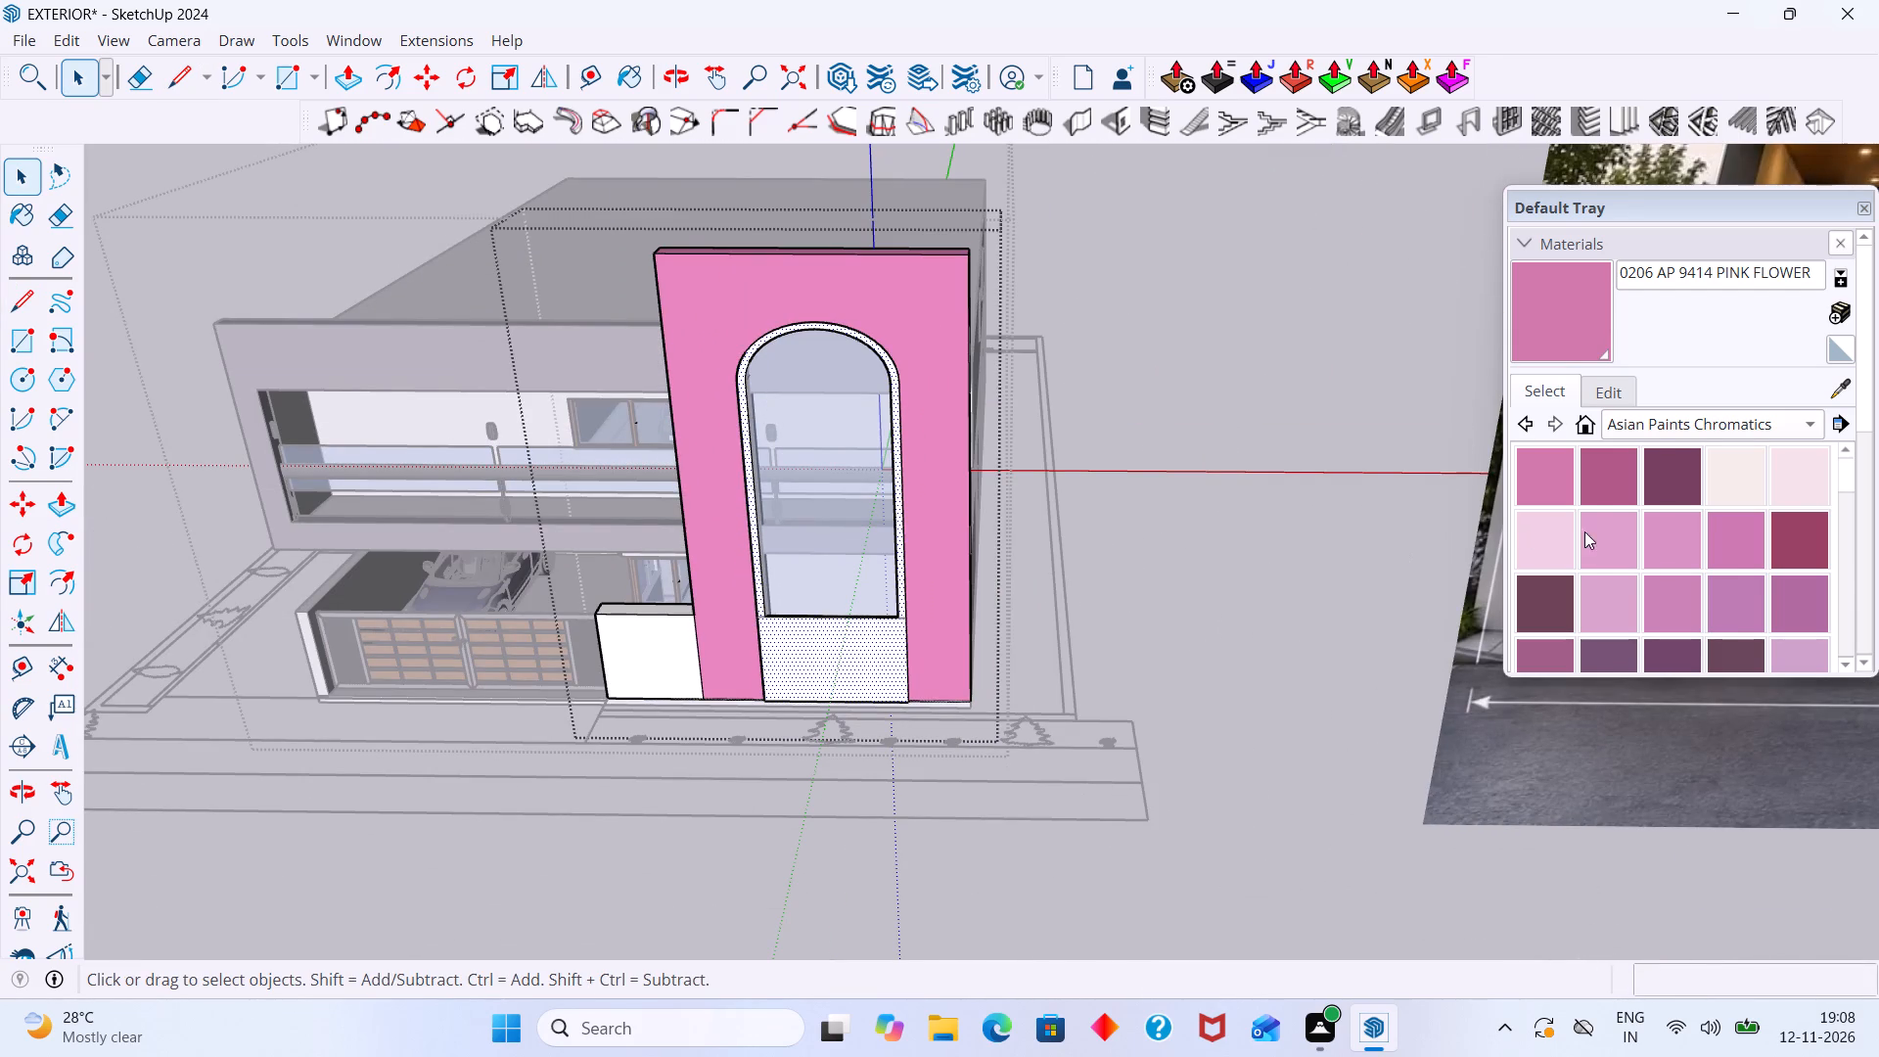
{"action": "scroll", "coordinate": [1611, 543], "scroll_direction": "down", "scroll_amount": 7}
{"action": "scroll", "coordinate": [1625, 552], "scroll_direction": "up", "scroll_amount": 1}
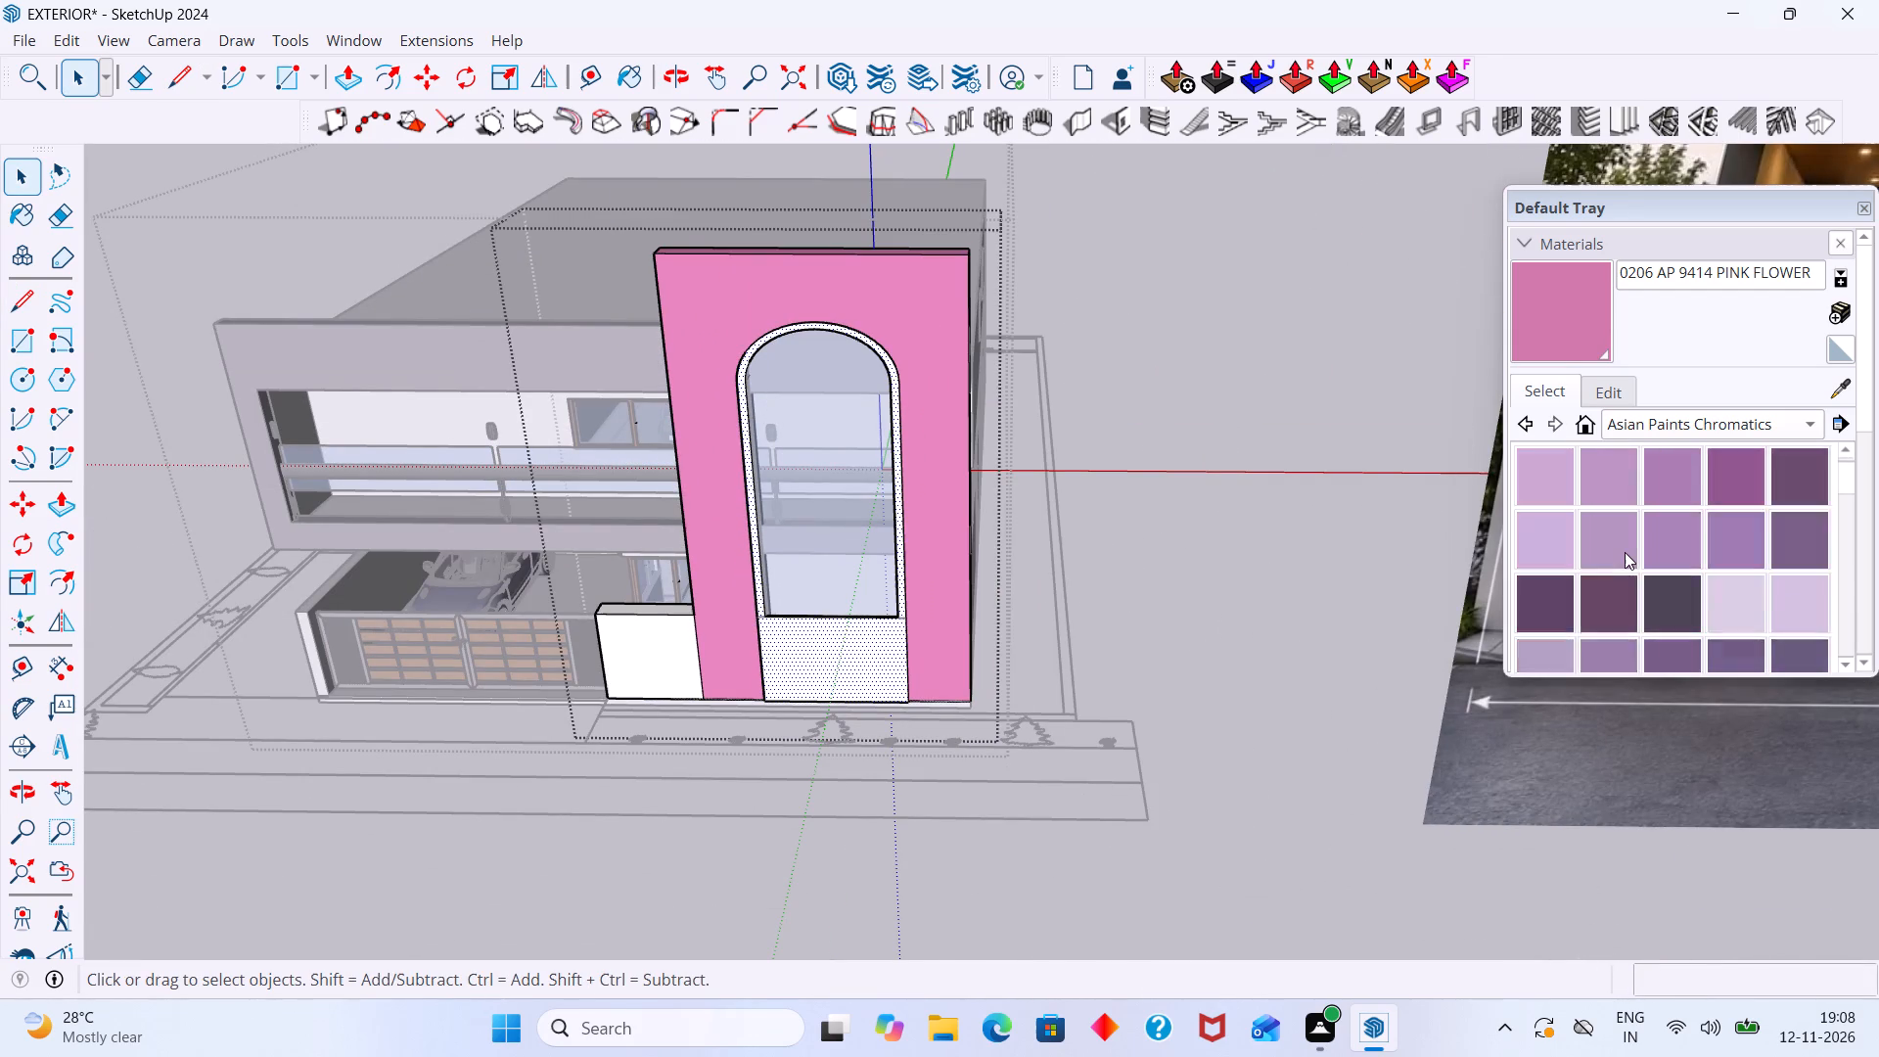
{"action": "scroll", "coordinate": [1625, 552], "scroll_direction": "up", "scroll_amount": 1}
{"action": "scroll", "coordinate": [1625, 552], "scroll_direction": "down", "scroll_amount": 19}
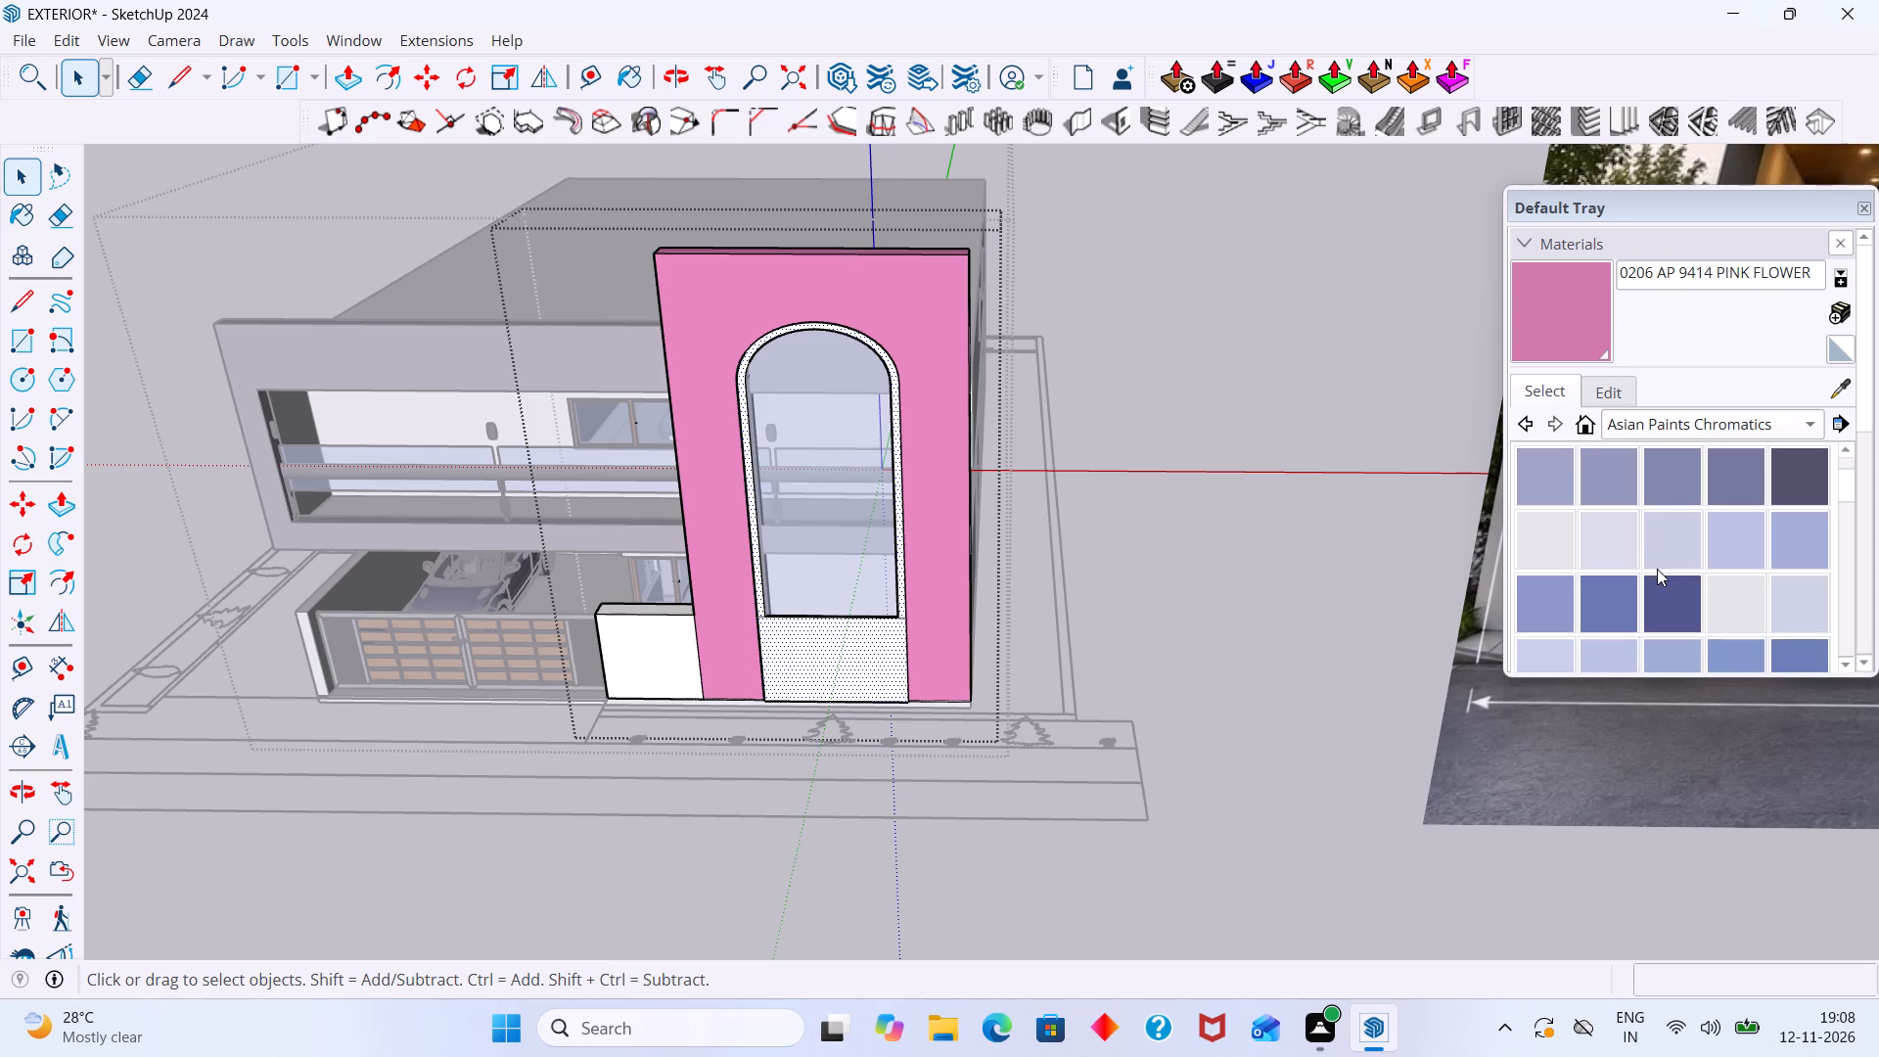
{"action": "scroll", "coordinate": [1657, 569], "scroll_direction": "down", "scroll_amount": 20}
{"action": "scroll", "coordinate": [1657, 569], "scroll_direction": "down", "scroll_amount": 14}
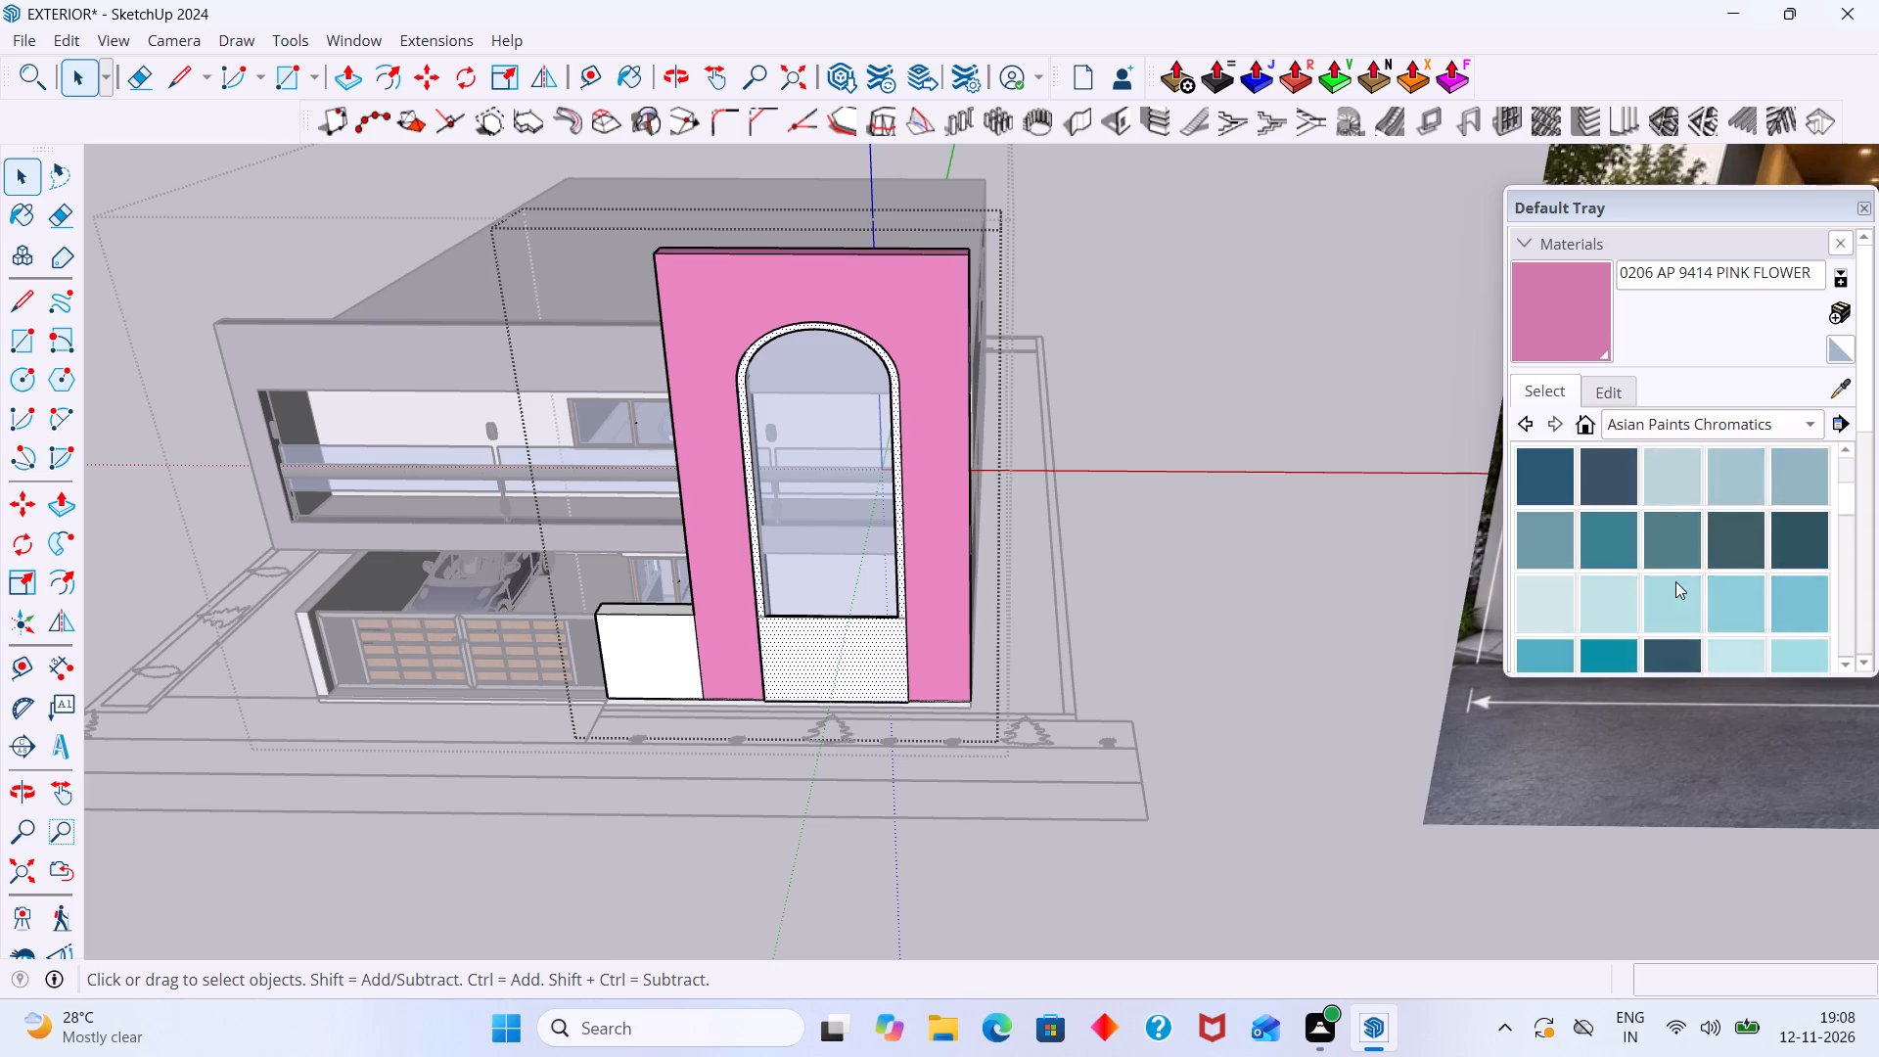
{"action": "scroll", "coordinate": [1675, 581], "scroll_direction": "down", "scroll_amount": 20}
{"action": "scroll", "coordinate": [1675, 581], "scroll_direction": "down", "scroll_amount": 14}
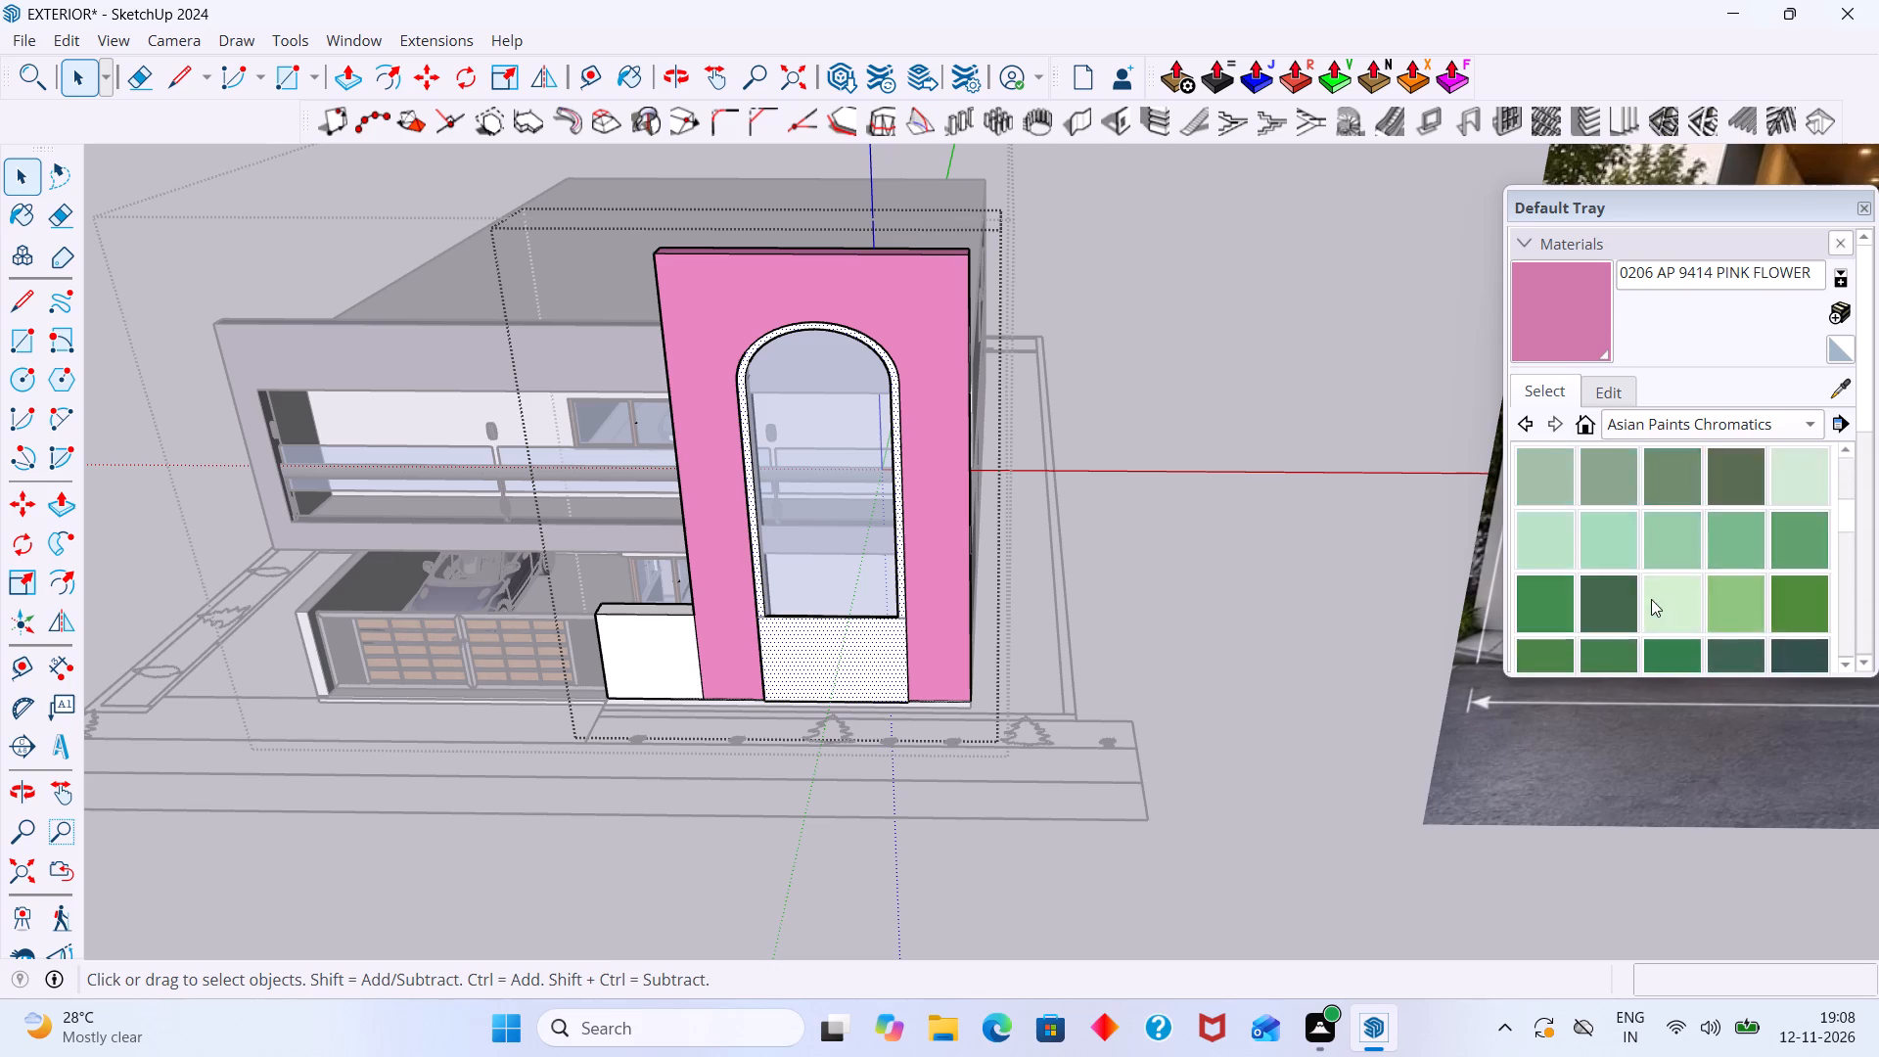
{"action": "scroll", "coordinate": [1651, 599], "scroll_direction": "down", "scroll_amount": 14}
{"action": "left_click", "coordinate": [1667, 603]}
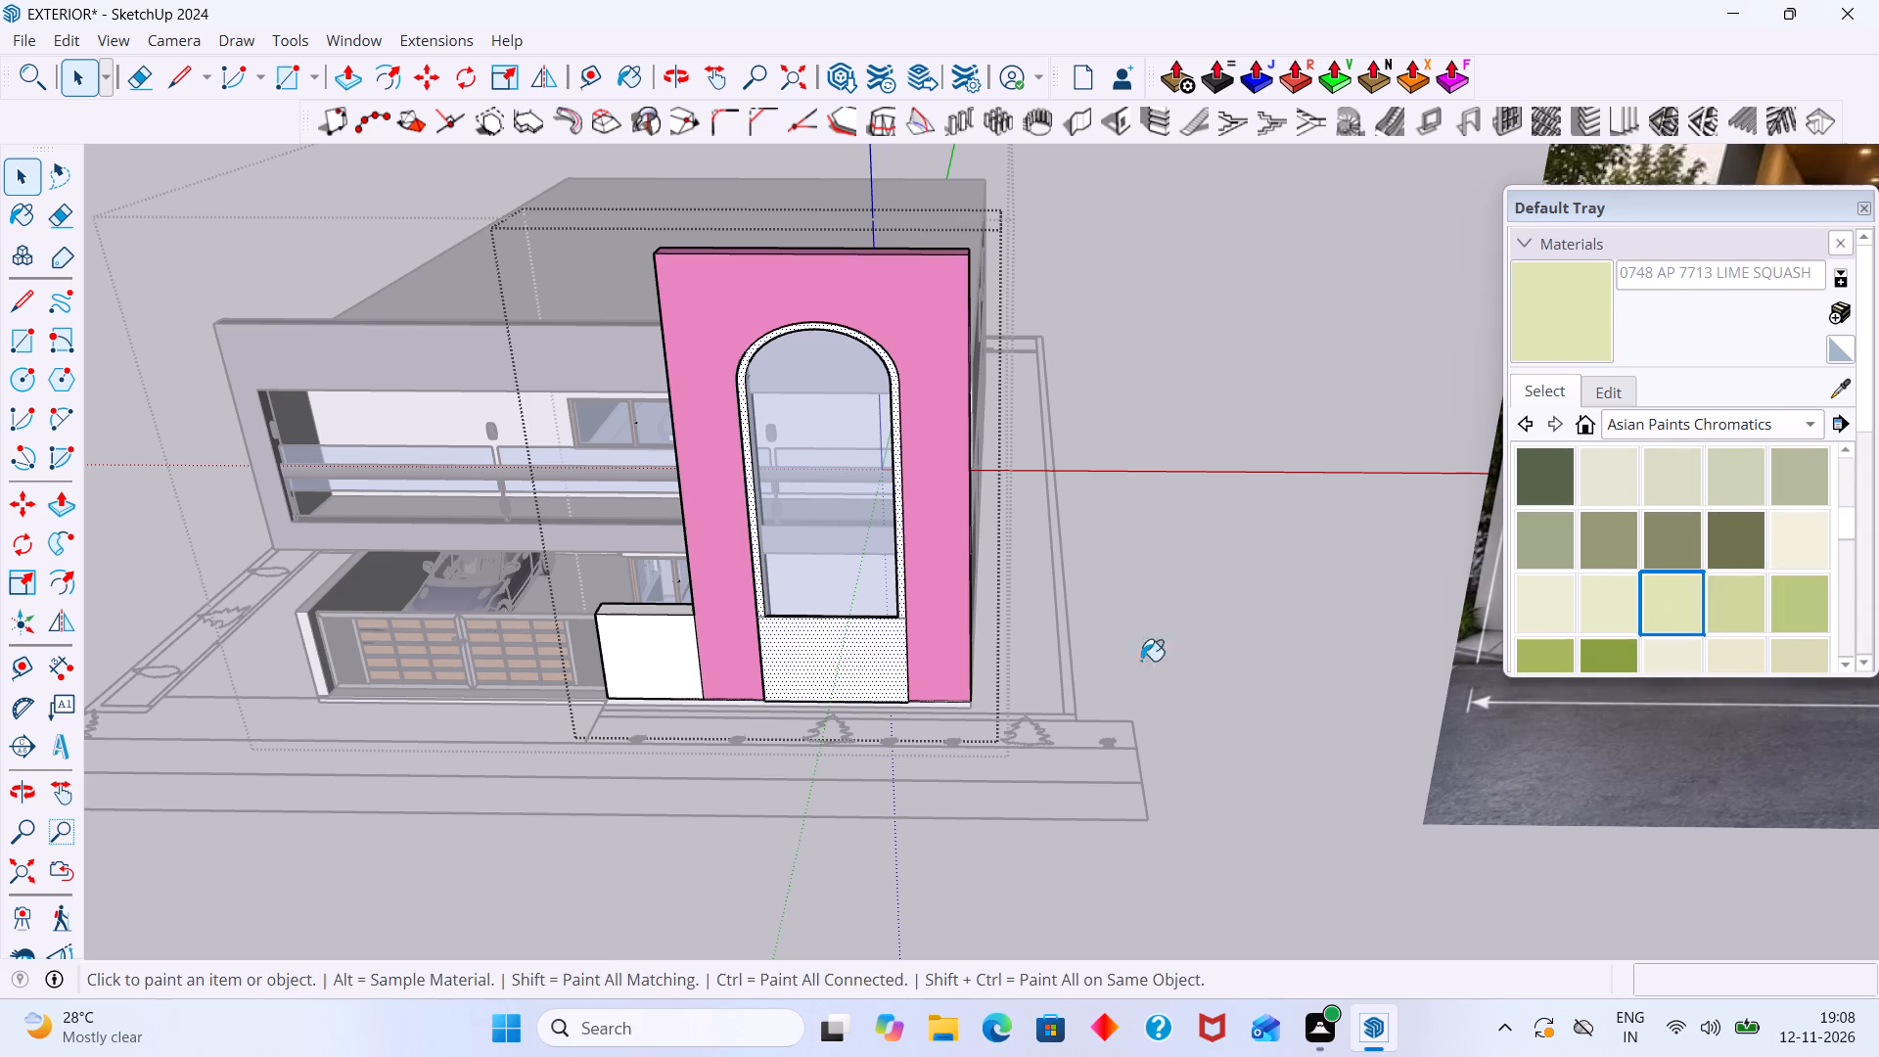
{"action": "scroll", "coordinate": [953, 650], "scroll_direction": "up", "scroll_amount": 5}
{"action": "left_click", "coordinate": [783, 663]}
{"action": "scroll", "coordinate": [855, 637], "scroll_direction": "down", "scroll_amount": 3}
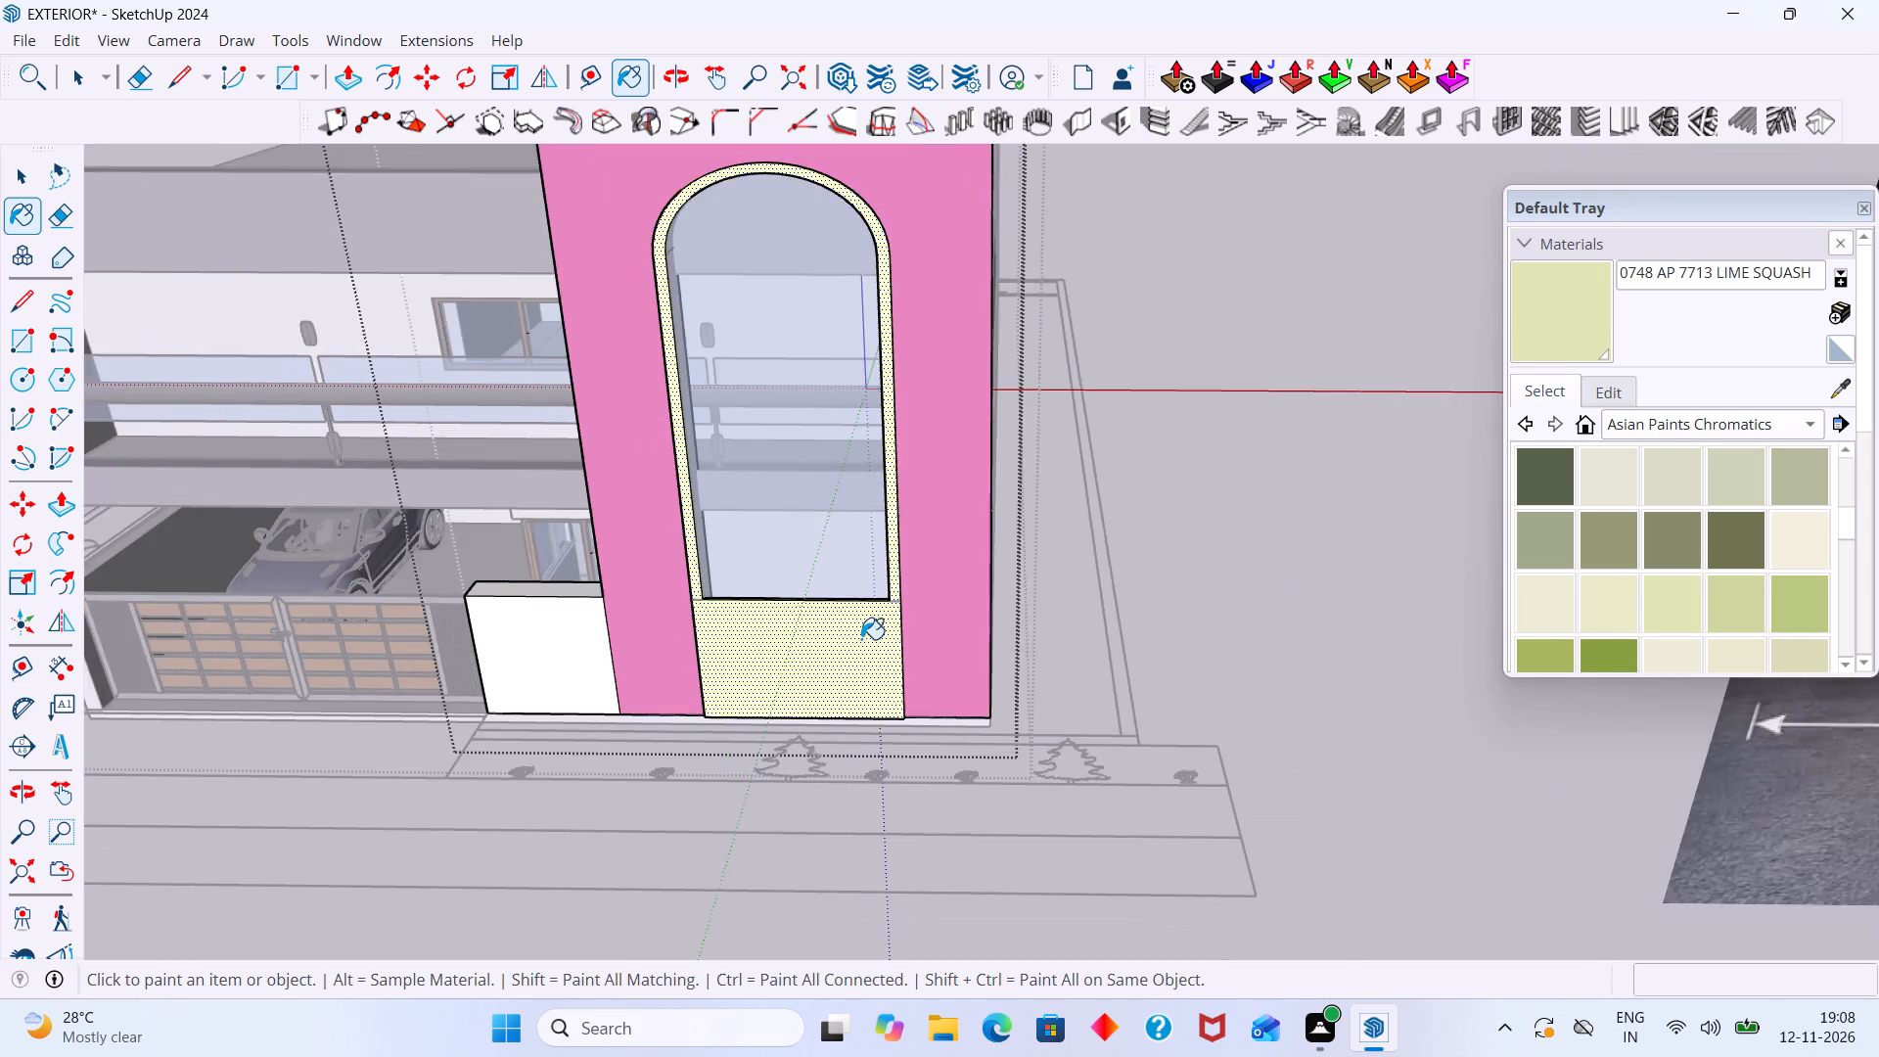
{"action": "scroll", "coordinate": [861, 639], "scroll_direction": "down", "scroll_amount": 2}
{"action": "key", "text": "space"}
{"action": "left_click", "coordinate": [1121, 565]}
{"action": "scroll", "coordinate": [981, 579], "scroll_direction": "down", "scroll_amount": 2}
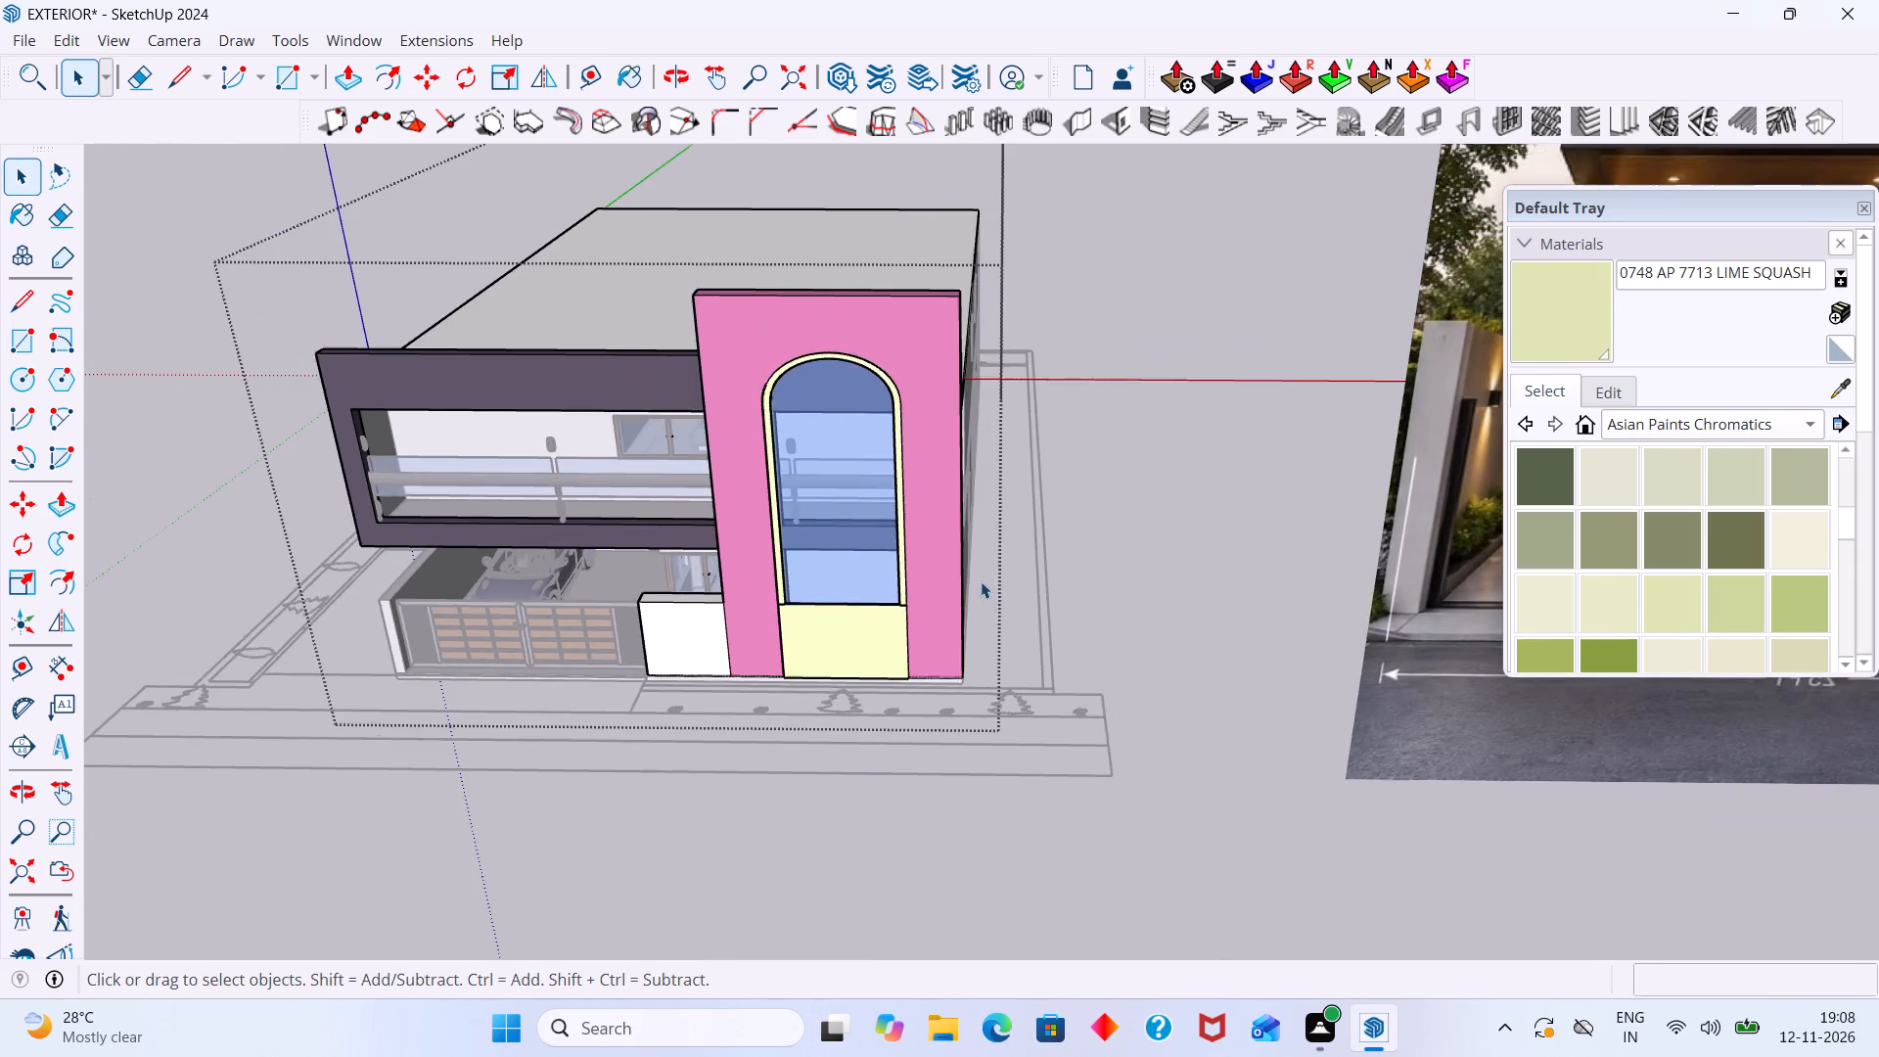
{"action": "middle_click_drag", "start_coordinate": [984, 581], "coordinate": [1149, 556]}
{"action": "scroll", "coordinate": [898, 596], "scroll_direction": "down", "scroll_amount": 5}
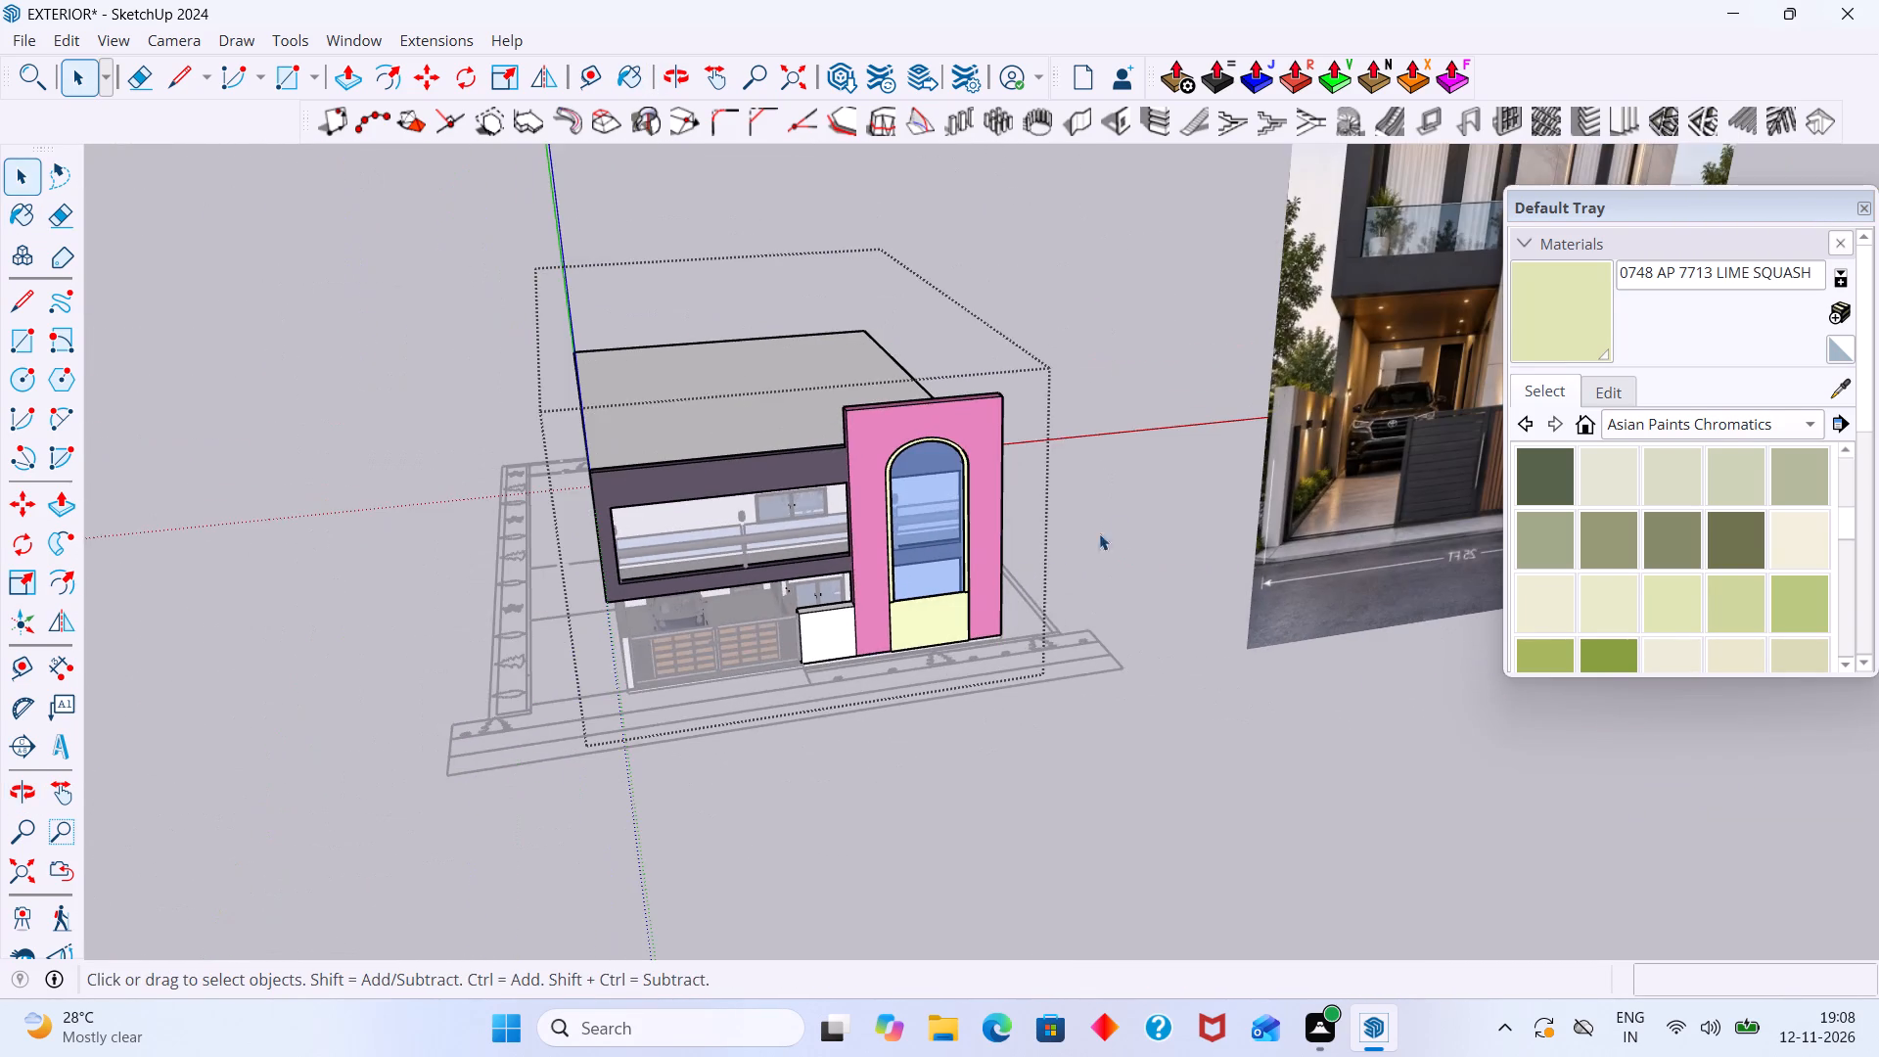
{"action": "left_click", "coordinate": [1126, 521]}
Examine the house facade beside the reference image from several angles to compare the colours.
{"action": "scroll", "coordinate": [1027, 558], "scroll_direction": "down", "scroll_amount": 5}
{"action": "middle_click_drag", "start_coordinate": [1029, 606], "coordinate": [785, 619]}
{"action": "scroll", "coordinate": [1074, 572], "scroll_direction": "up", "scroll_amount": 1}
{"action": "scroll", "coordinate": [978, 573], "scroll_direction": "up", "scroll_amount": 3}
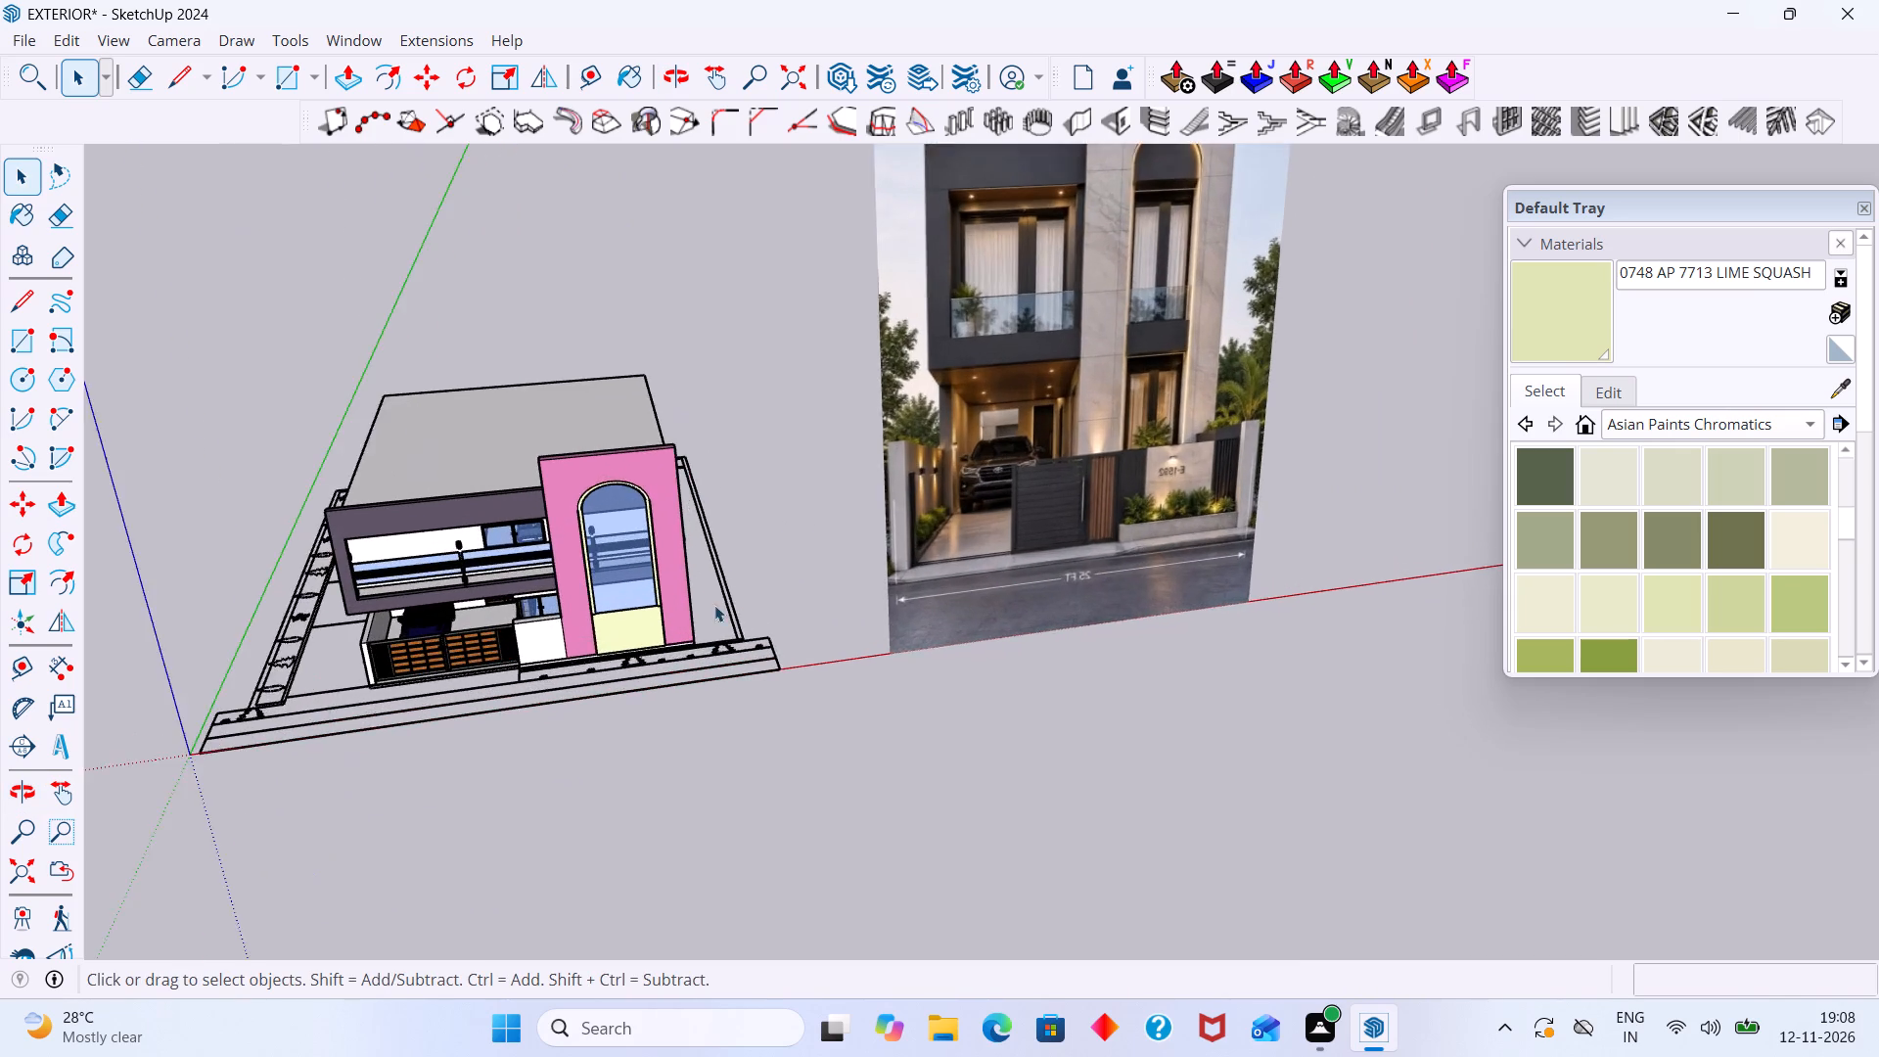
{"action": "scroll", "coordinate": [714, 605], "scroll_direction": "up", "scroll_amount": 4}
{"action": "scroll", "coordinate": [675, 610], "scroll_direction": "down", "scroll_amount": 9}
{"action": "middle_click_drag", "start_coordinate": [677, 608], "coordinate": [628, 500]}
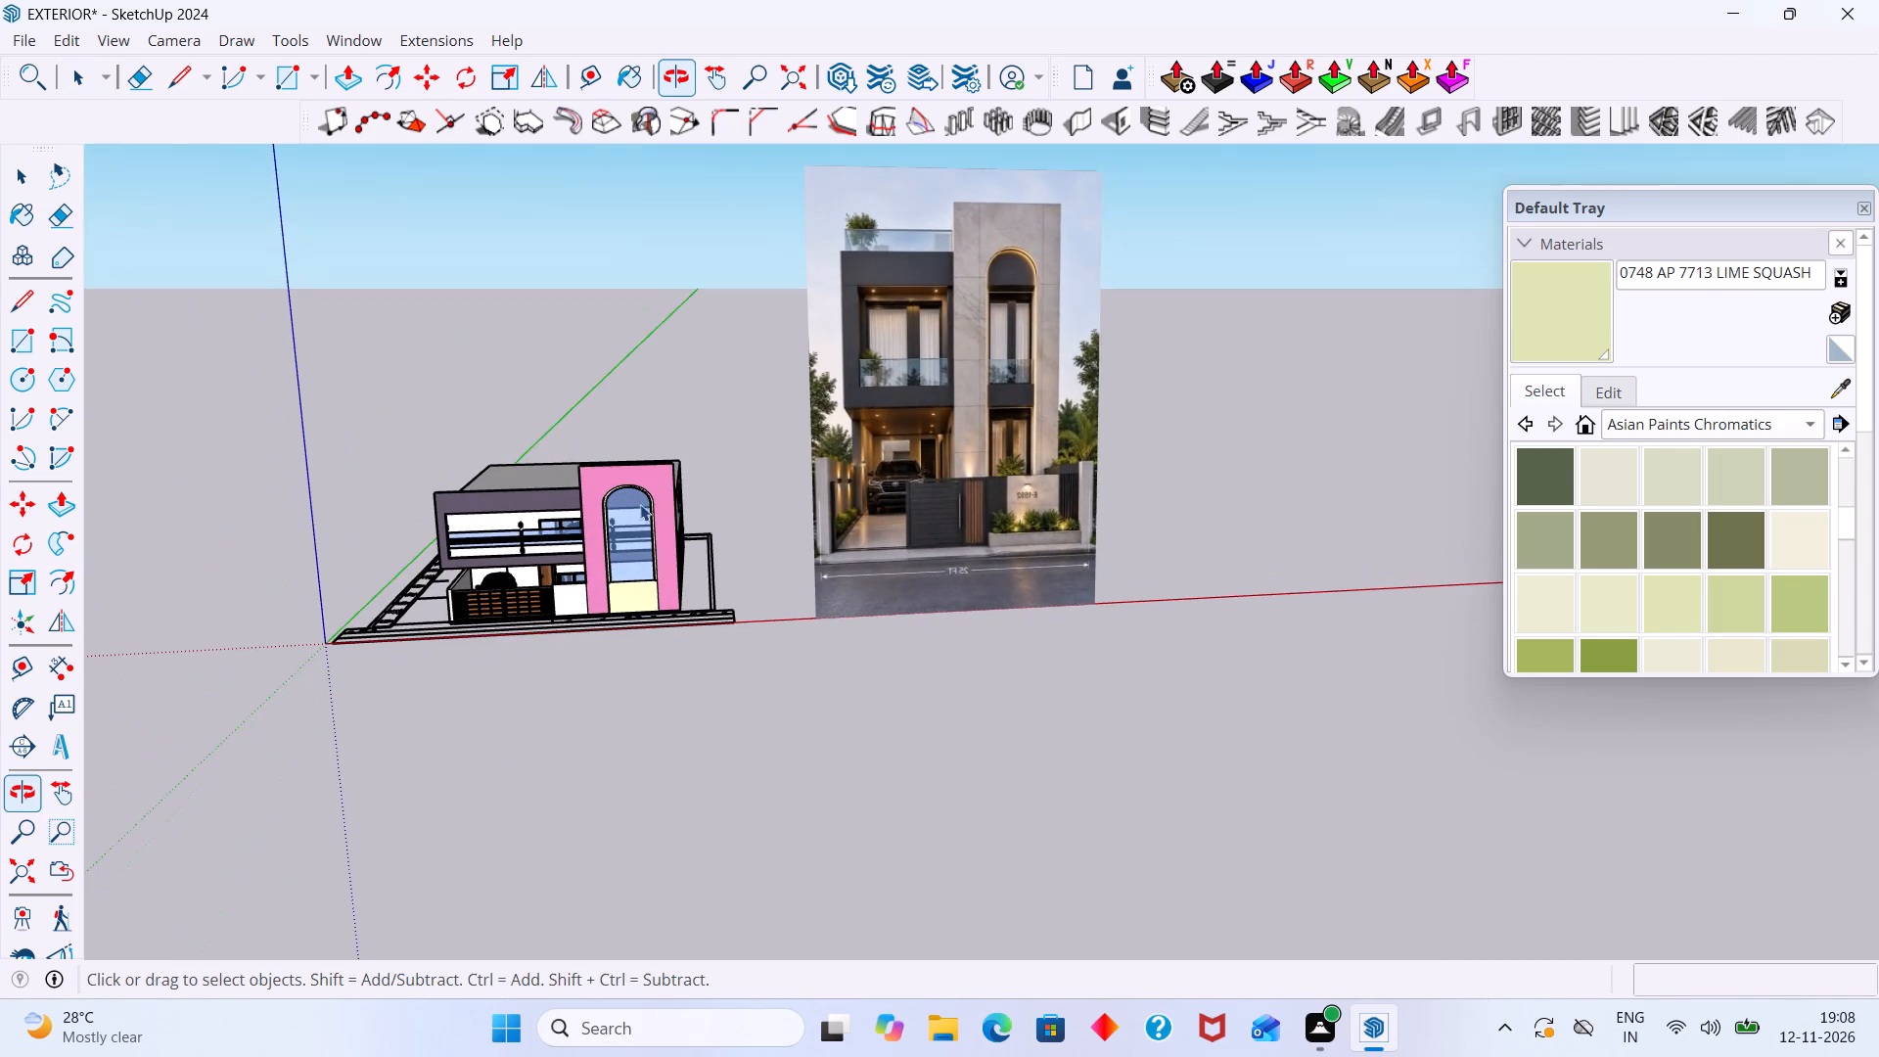
{"action": "middle_click_drag", "start_coordinate": [702, 526], "coordinate": [829, 532]}
{"action": "middle_click_drag", "start_coordinate": [747, 578], "coordinate": [811, 583]}
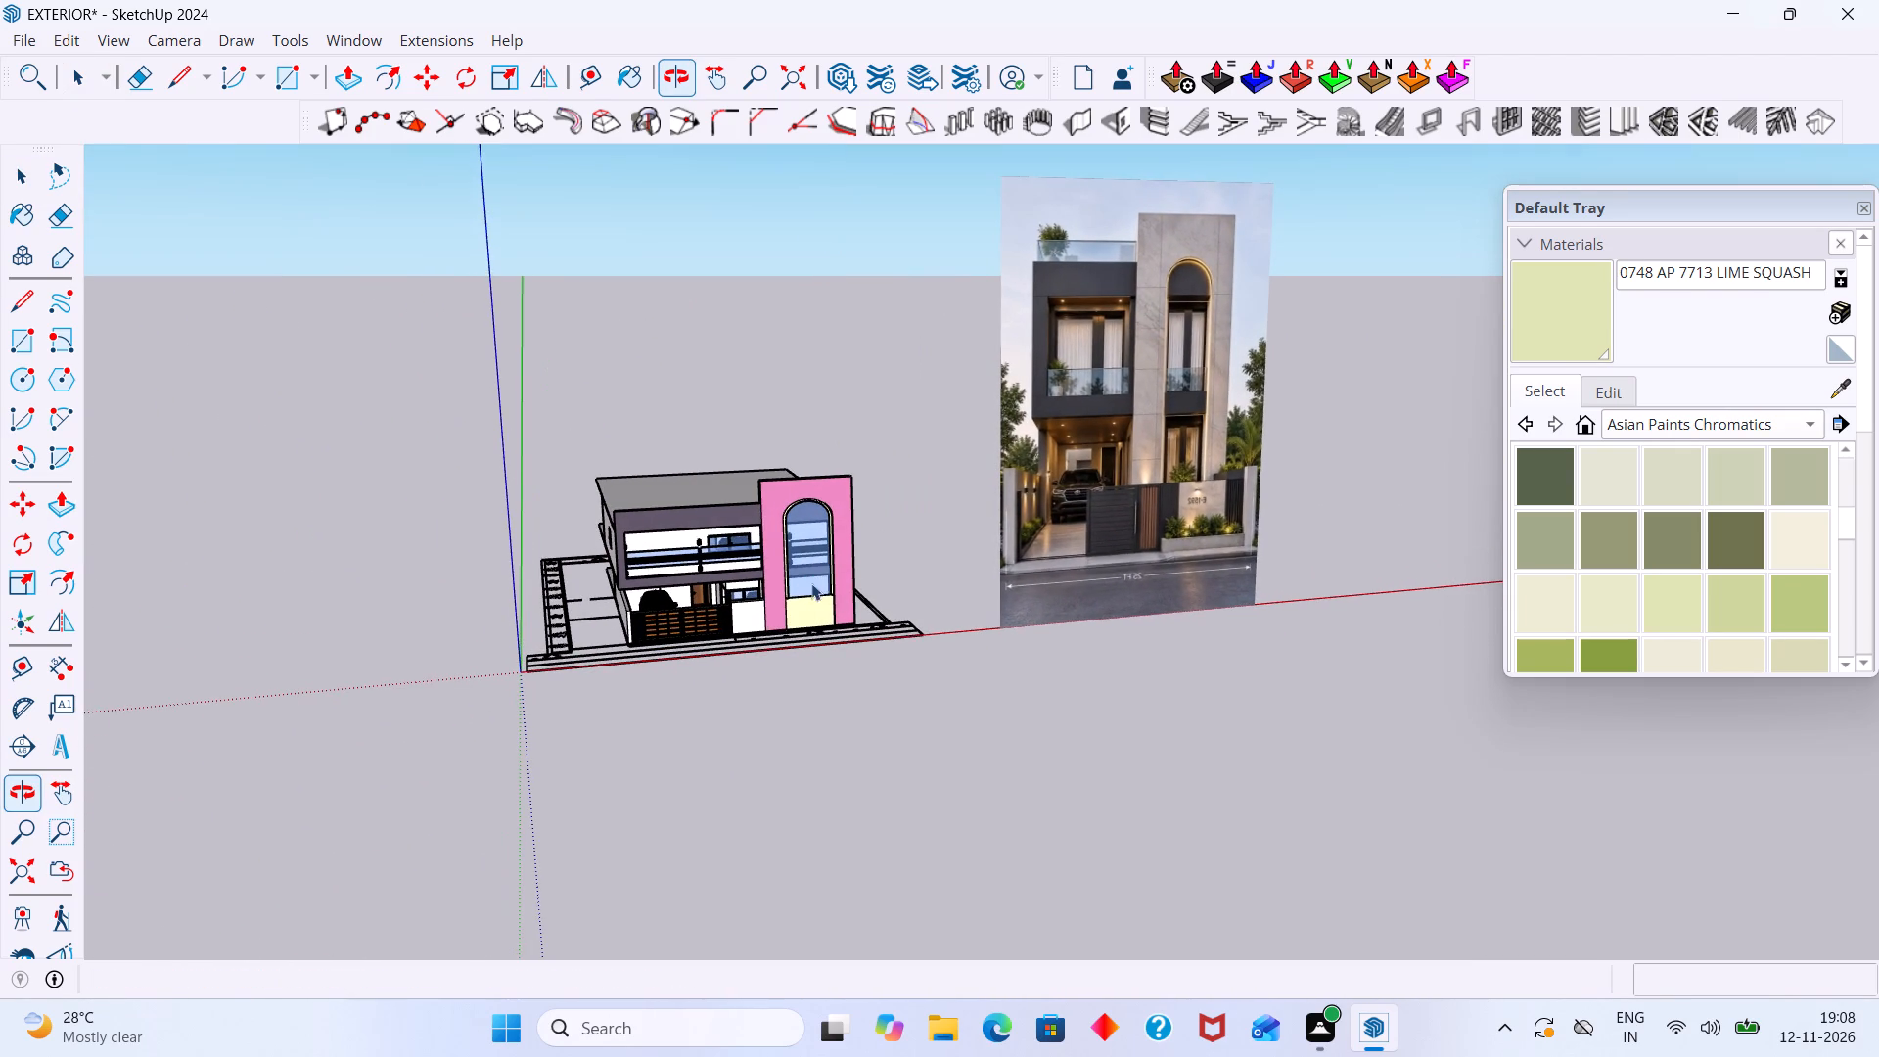
{"action": "scroll", "coordinate": [742, 665], "scroll_direction": "up", "scroll_amount": 1}
{"action": "scroll", "coordinate": [1708, 594], "scroll_direction": "up", "scroll_amount": 2}
Paint the car porch's side boundary wall with AP 2467 Peace.
{"action": "scroll", "coordinate": [1701, 593], "scroll_direction": "down", "scroll_amount": 3}
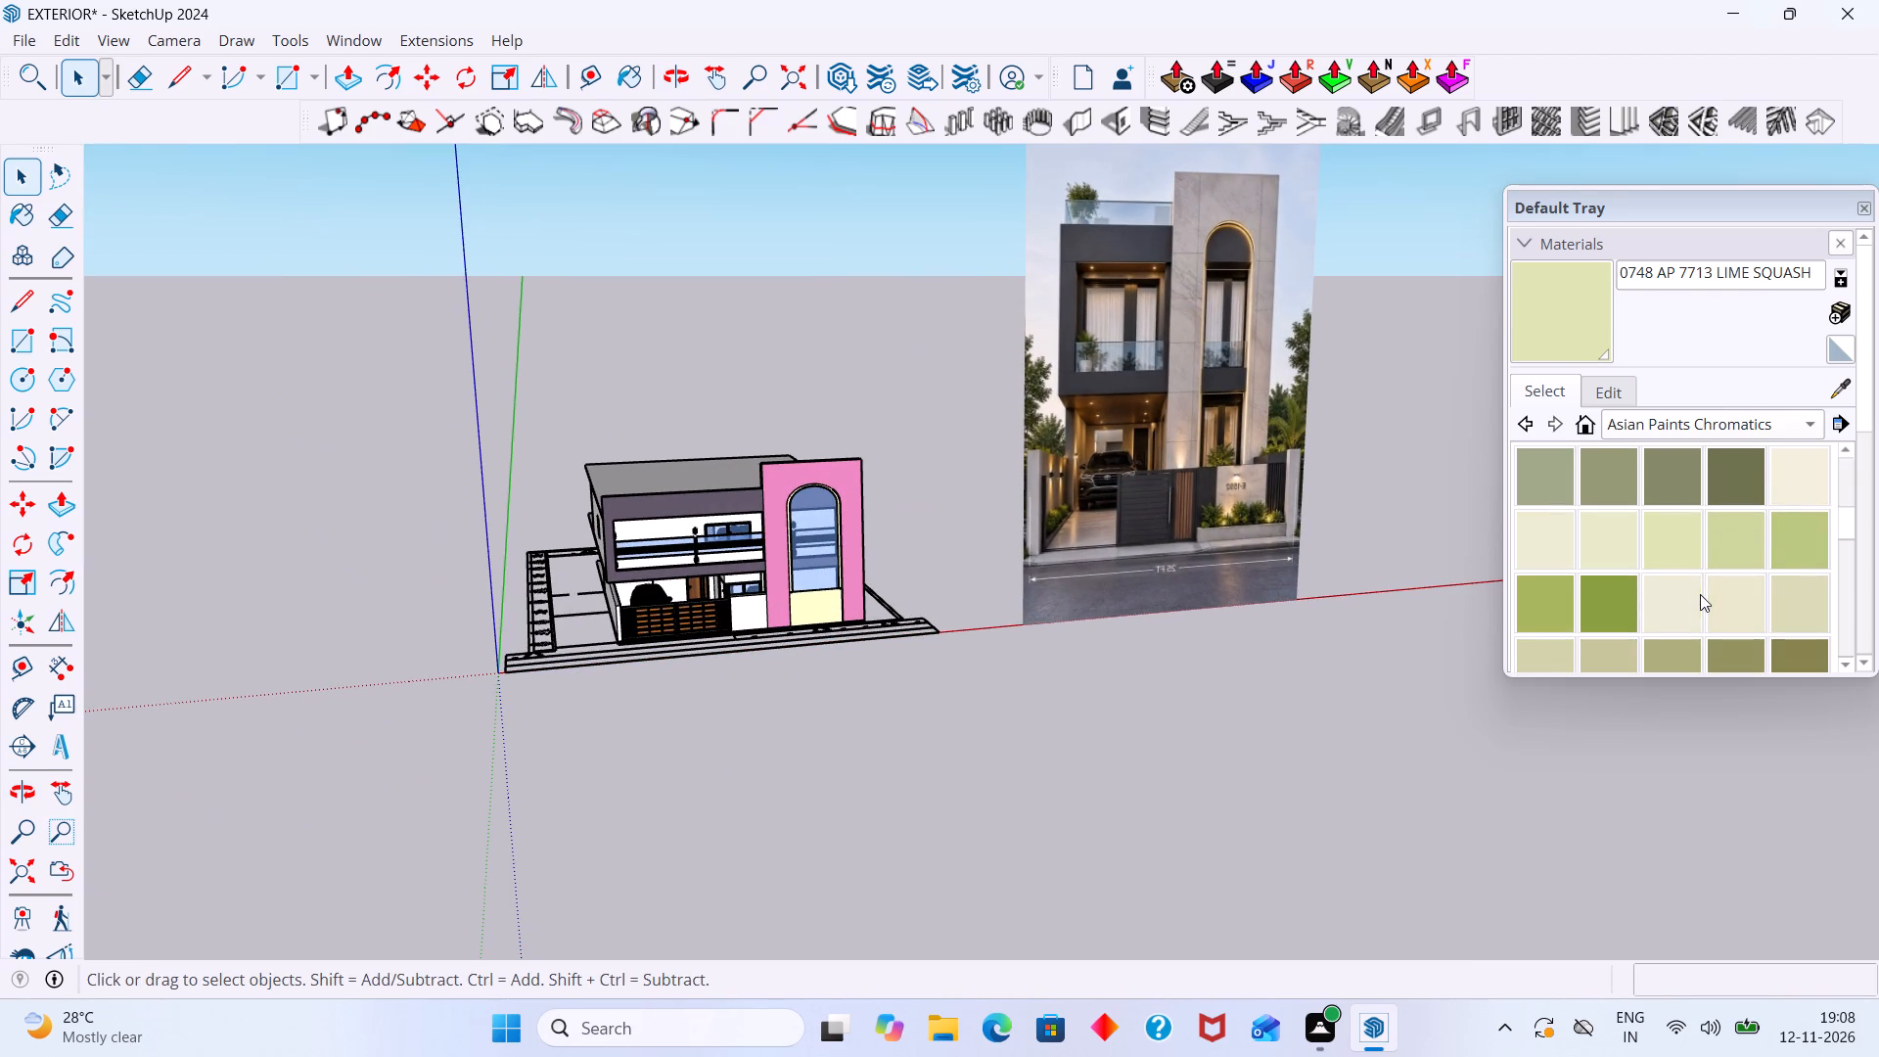
{"action": "left_click", "coordinate": [1607, 542]}
{"action": "middle_click_drag", "start_coordinate": [802, 650], "coordinate": [1042, 671]}
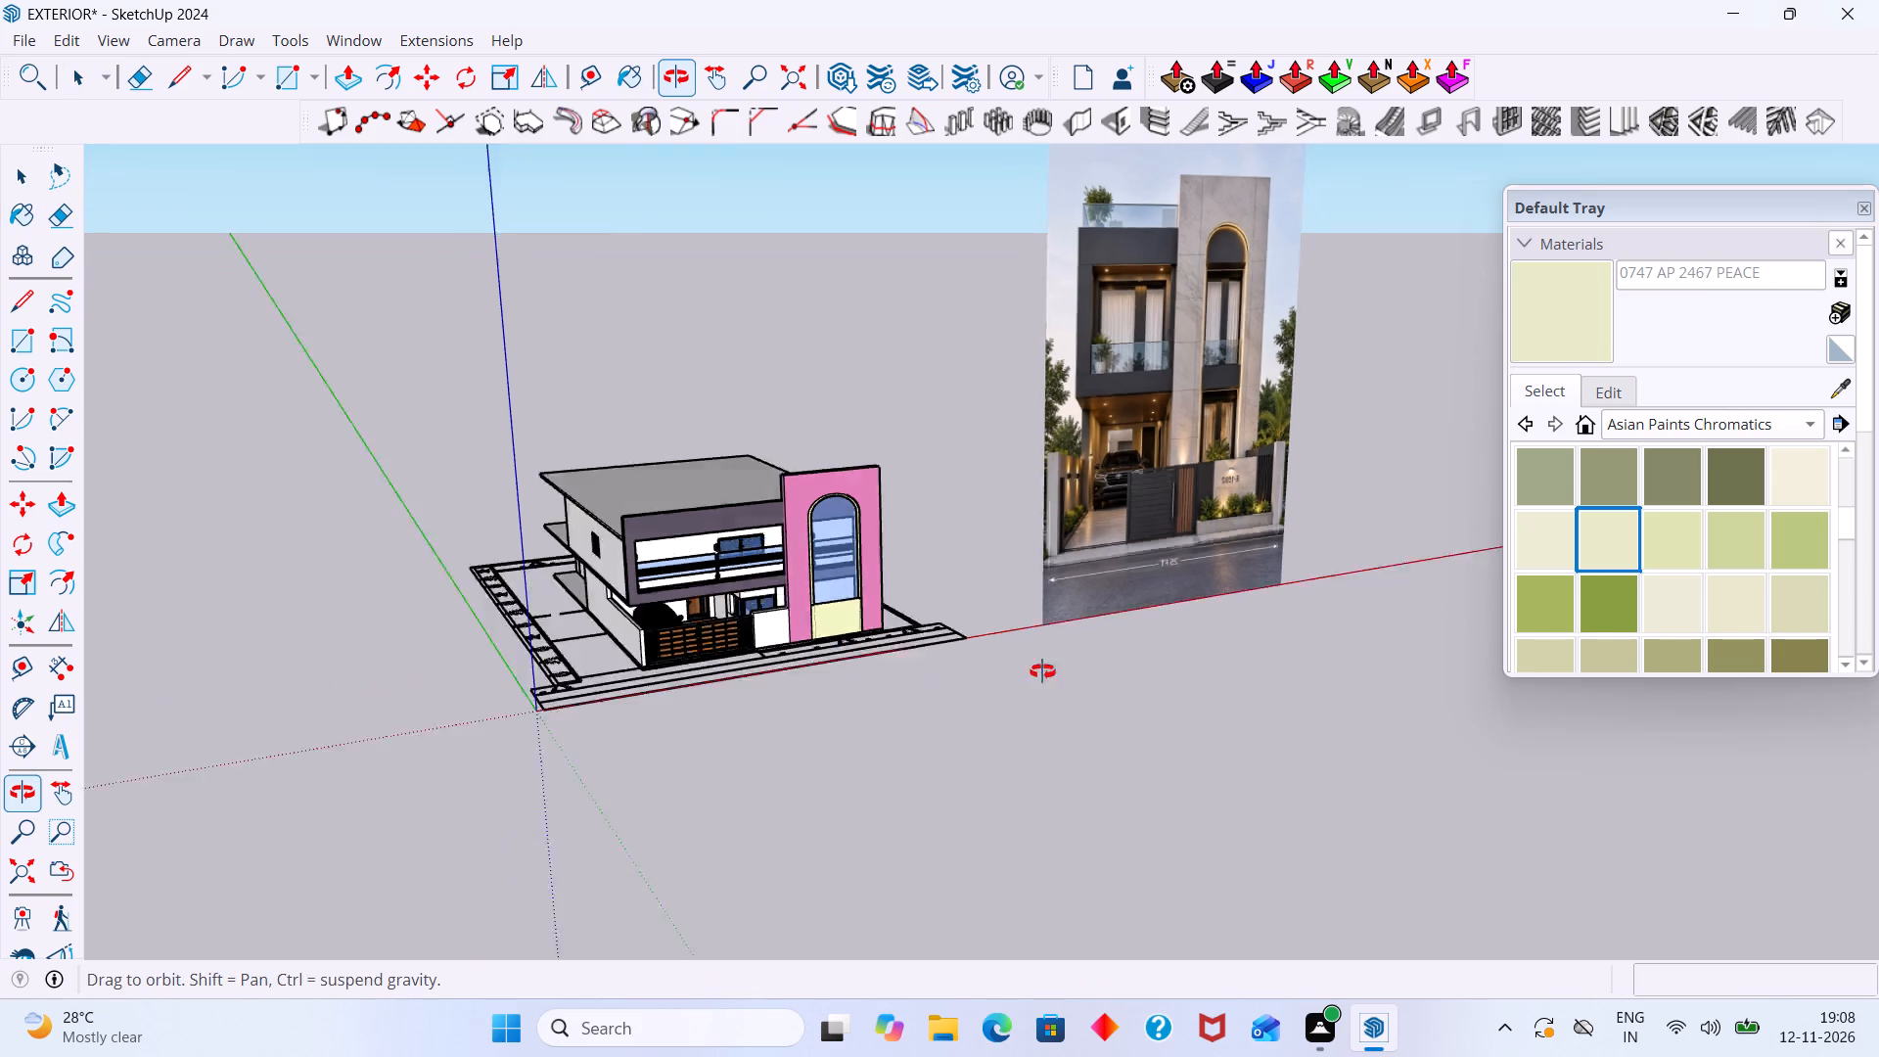
{"action": "middle_click_drag", "start_coordinate": [1042, 671], "coordinate": [1105, 674]}
{"action": "scroll", "coordinate": [788, 660], "scroll_direction": "up", "scroll_amount": 10}
{"action": "left_click", "coordinate": [688, 669]}
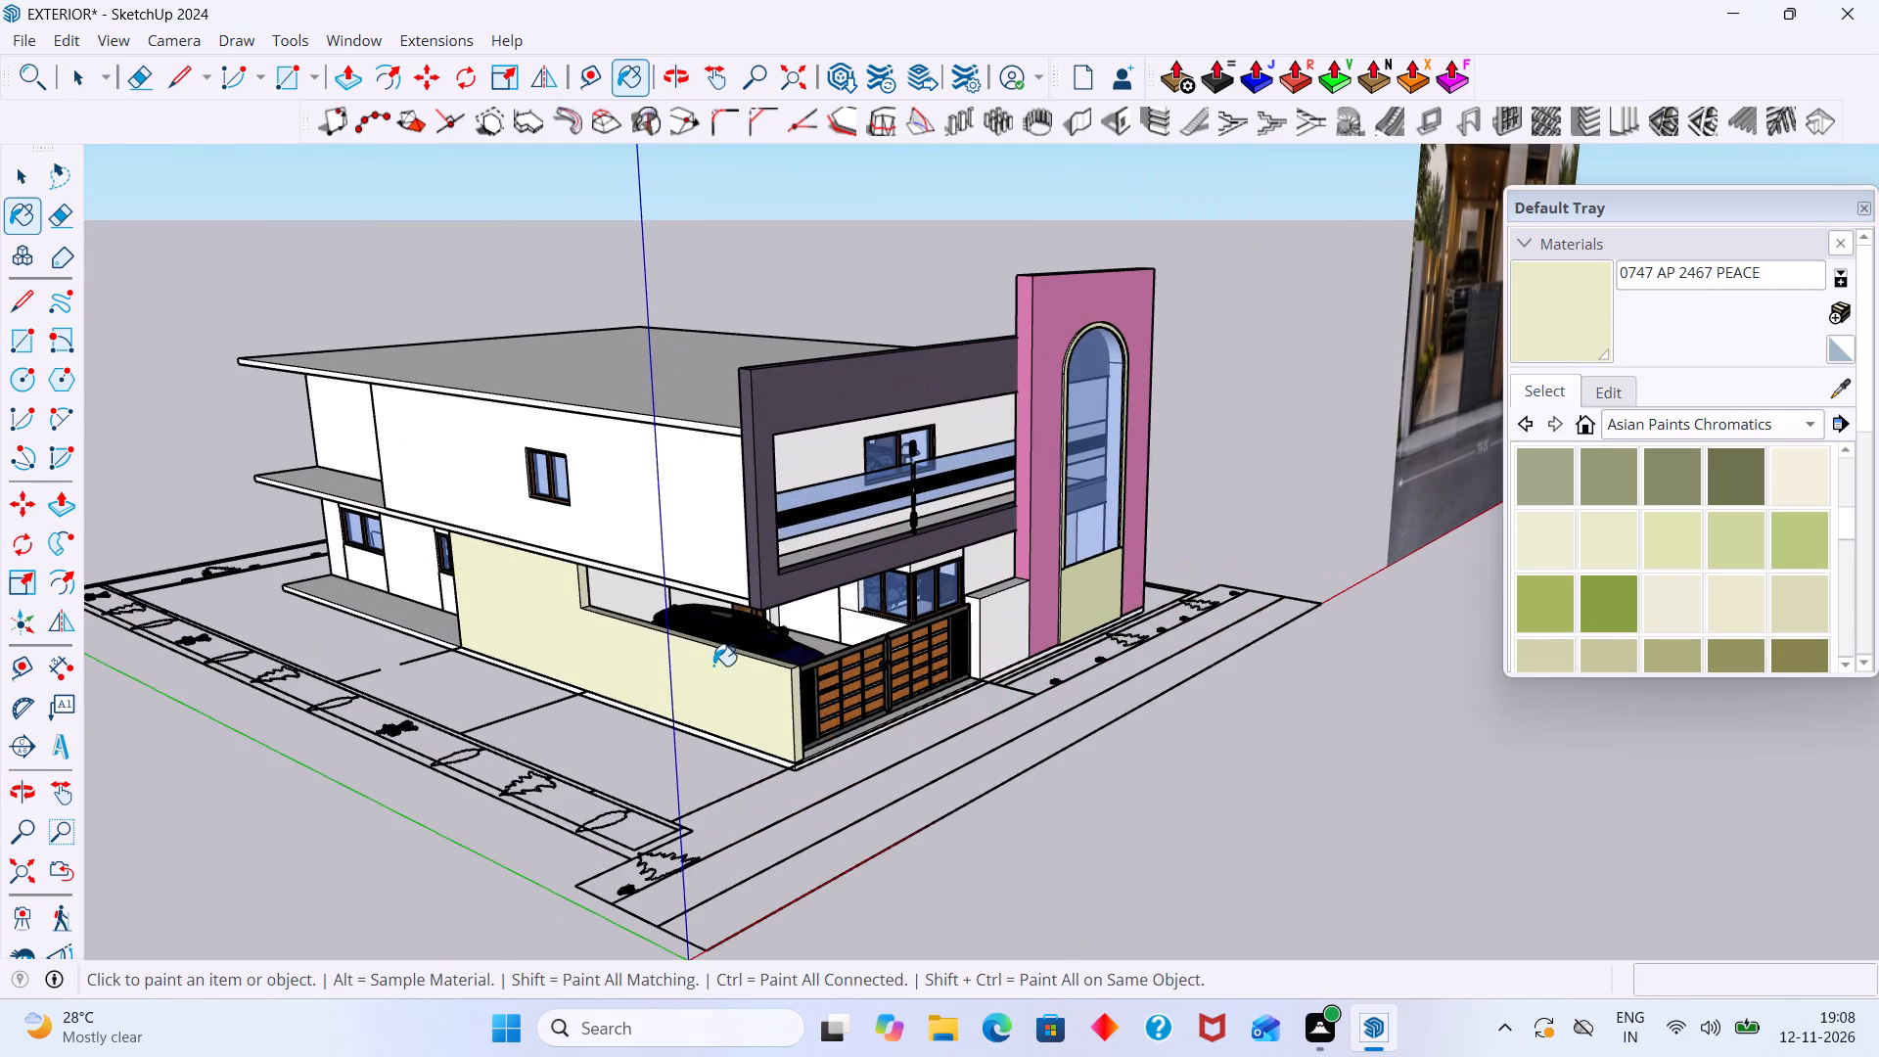
Examine the painted side wall and the front facade from several angles against the reference image.
{"action": "scroll", "coordinate": [713, 666], "scroll_direction": "down", "scroll_amount": 3}
{"action": "middle_click_drag", "start_coordinate": [714, 679], "coordinate": [477, 663]}
{"action": "scroll", "coordinate": [721, 617], "scroll_direction": "up", "scroll_amount": 4}
{"action": "middle_click_drag", "start_coordinate": [712, 606], "coordinate": [441, 658]}
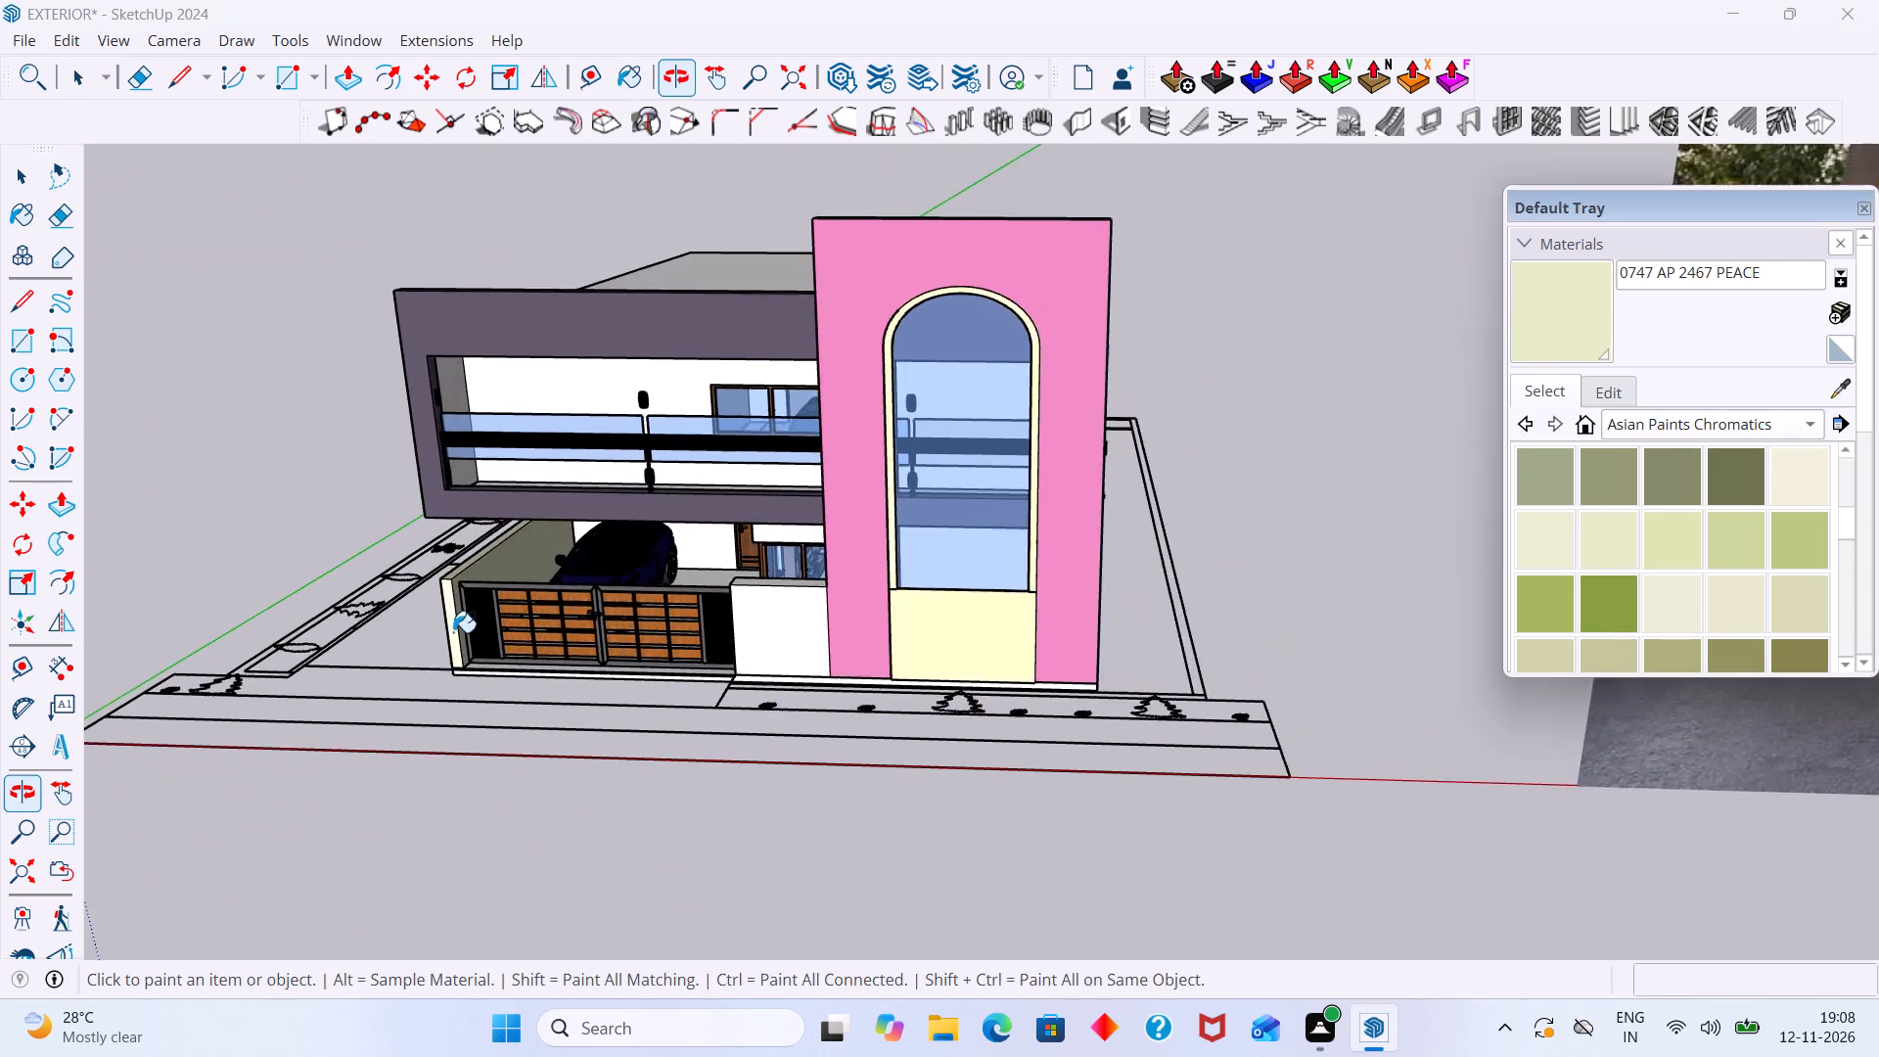
{"action": "scroll", "coordinate": [456, 621], "scroll_direction": "up", "scroll_amount": 19}
{"action": "middle_click_drag", "start_coordinate": [453, 599], "coordinate": [919, 647]}
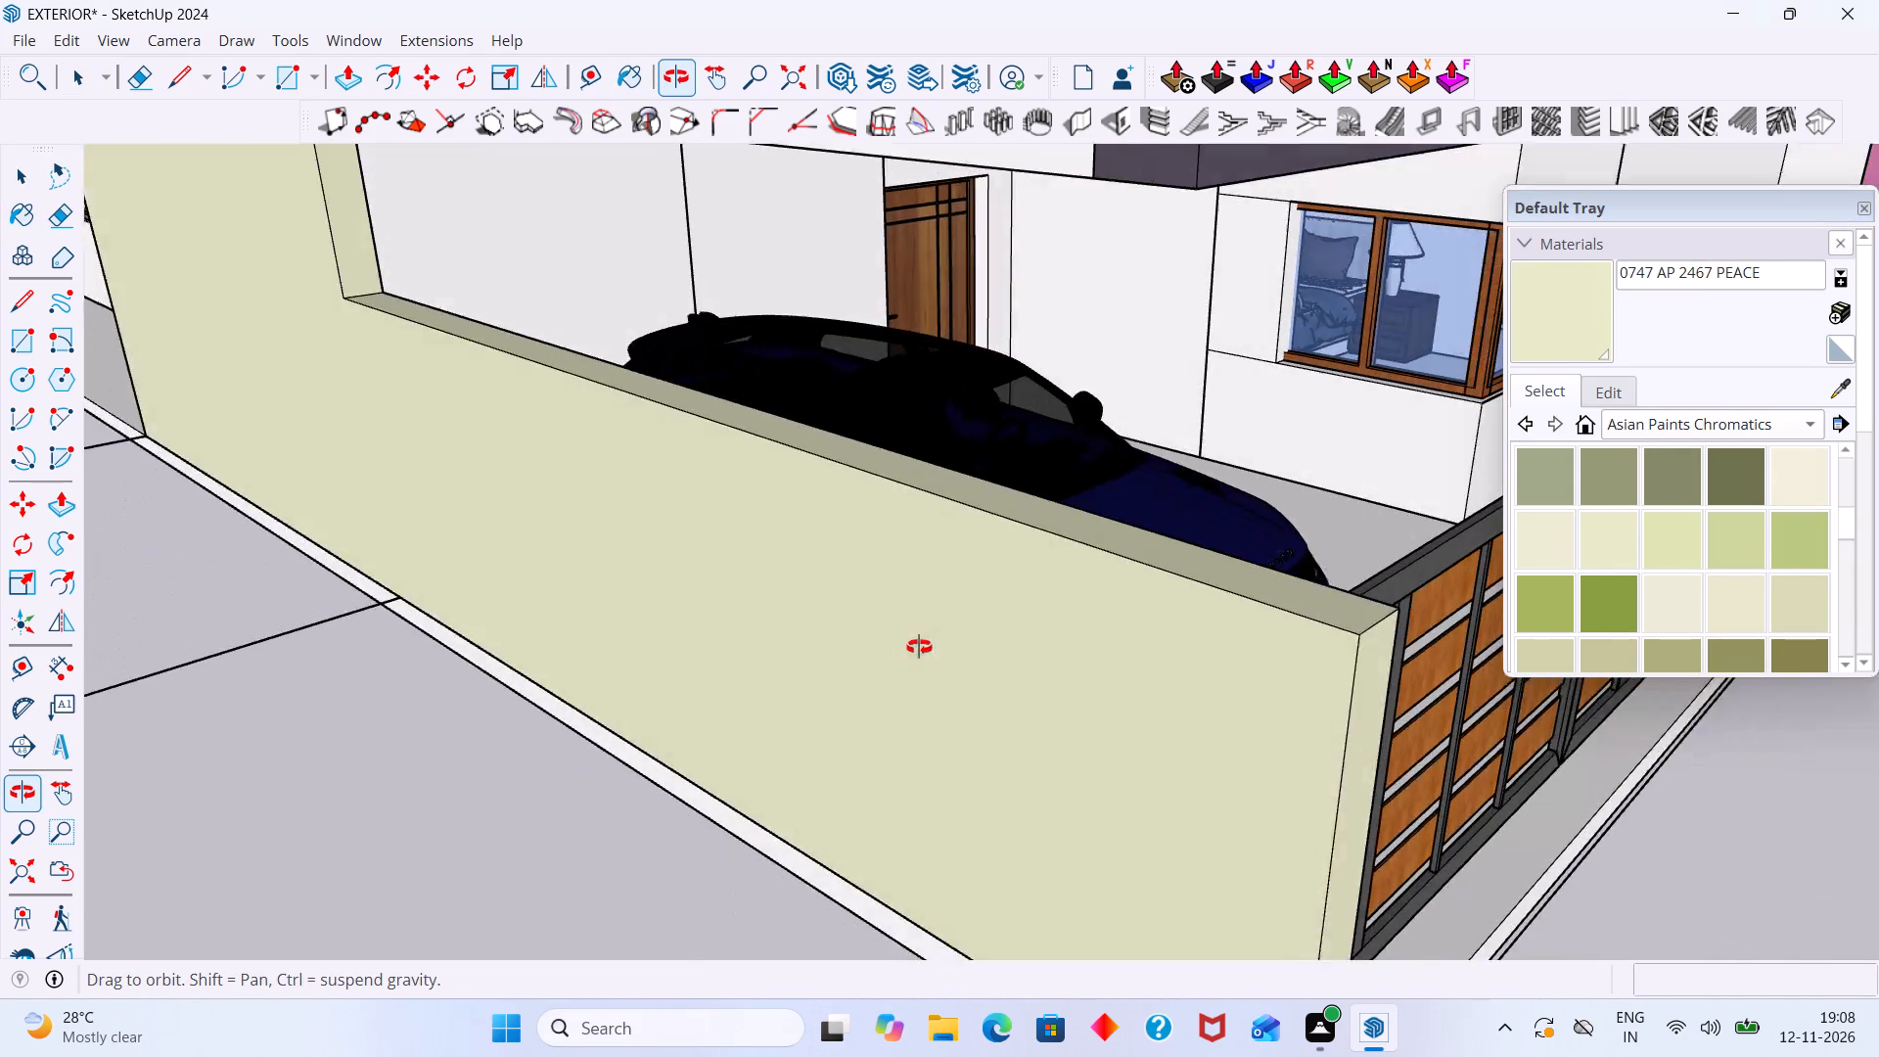
{"action": "middle_click_drag", "start_coordinate": [919, 647], "coordinate": [925, 641]}
{"action": "scroll", "coordinate": [821, 628], "scroll_direction": "up", "scroll_amount": 1}
{"action": "scroll", "coordinate": [821, 628], "scroll_direction": "down", "scroll_amount": 15}
{"action": "middle_click_drag", "start_coordinate": [826, 666], "coordinate": [1502, 597]}
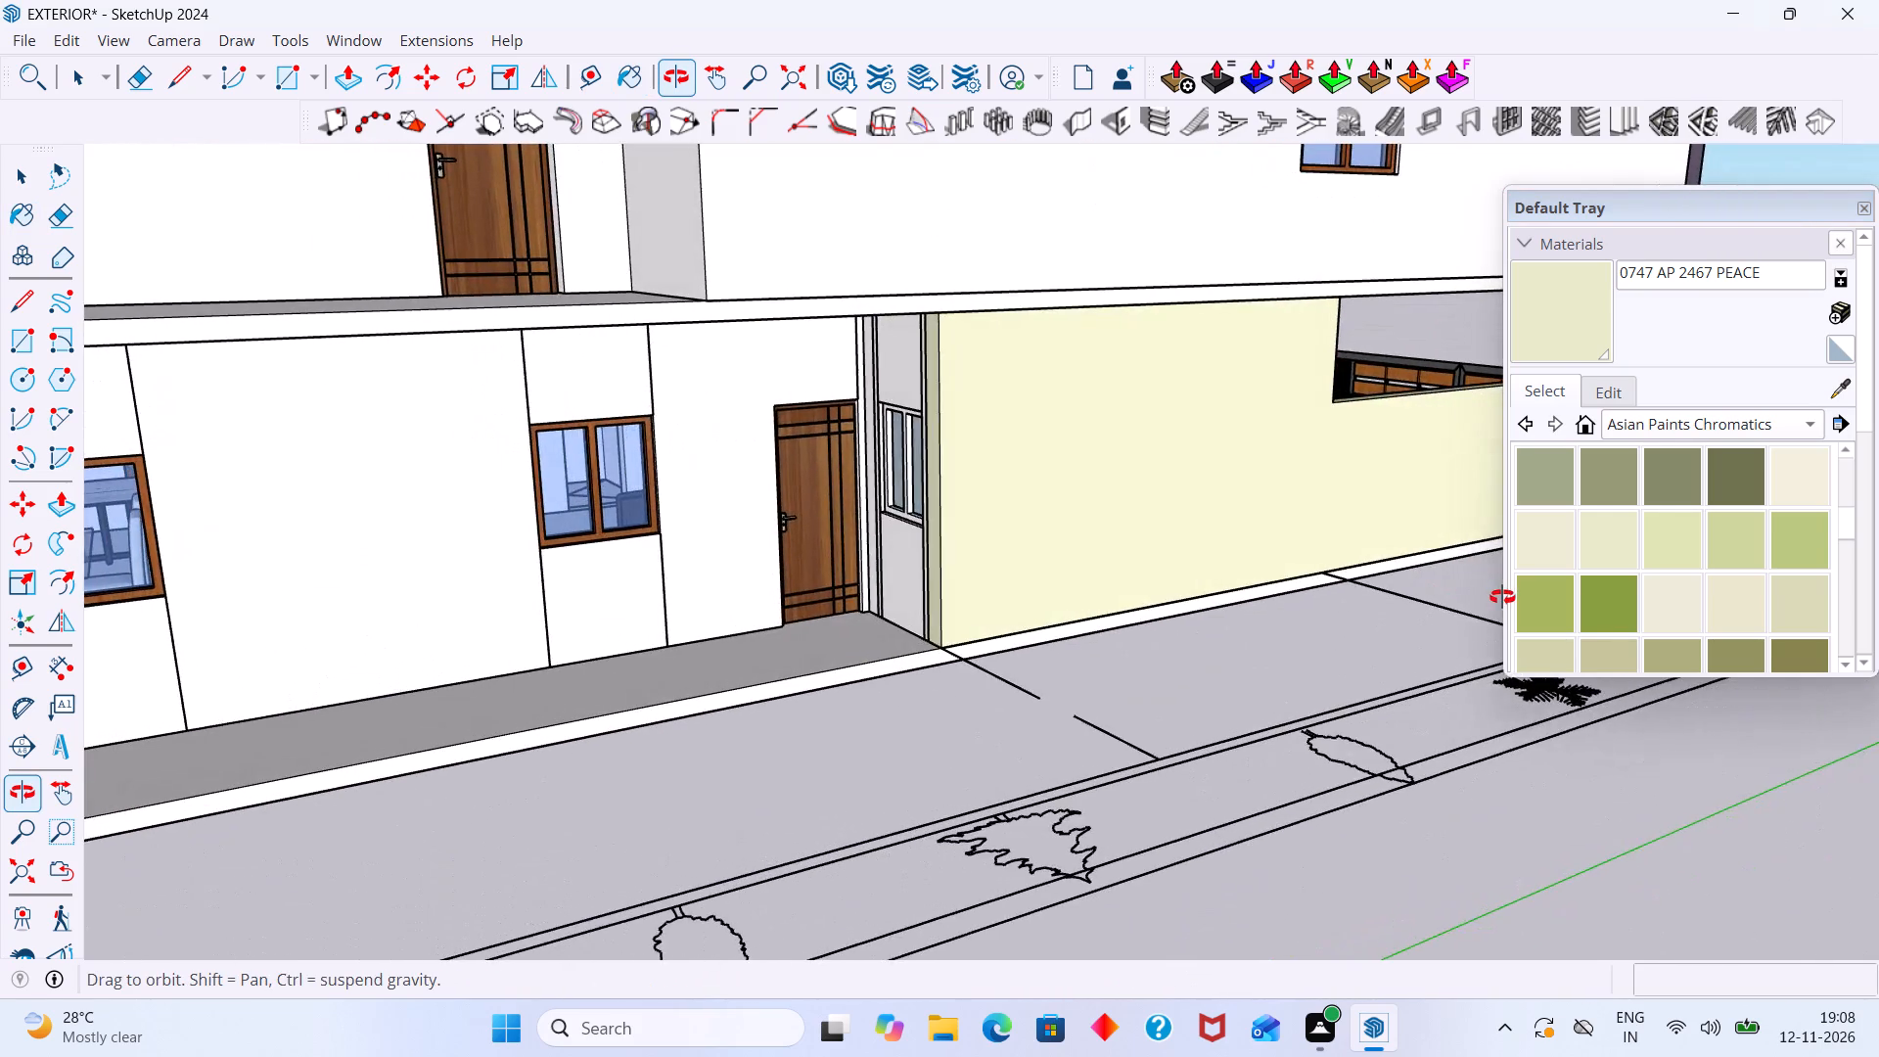
{"action": "middle_click_drag", "start_coordinate": [1502, 597], "coordinate": [614, 638]}
{"action": "scroll", "coordinate": [954, 574], "scroll_direction": "down", "scroll_amount": 3}
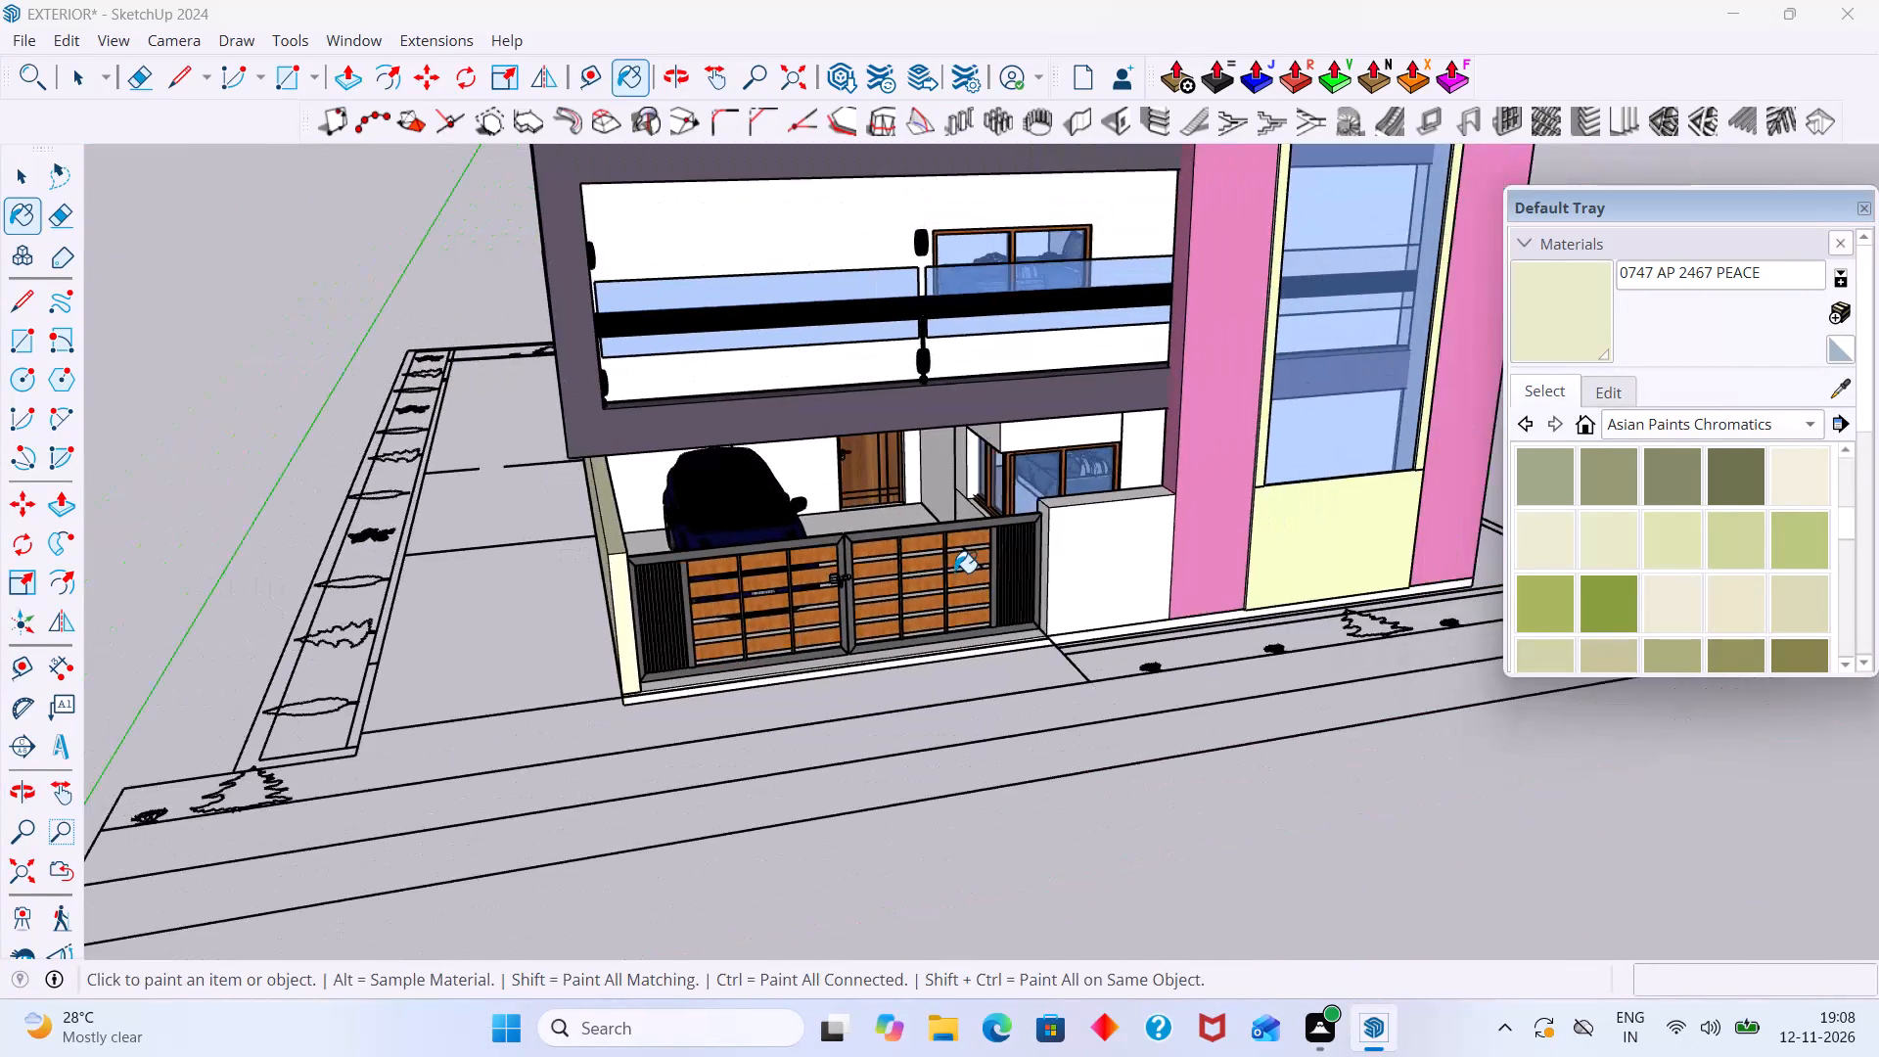
{"action": "middle_click_drag", "start_coordinate": [912, 604], "coordinate": [821, 673], "text": "shift"}
{"action": "scroll", "coordinate": [828, 656], "scroll_direction": "down", "scroll_amount": 16}
{"action": "middle_click_drag", "start_coordinate": [794, 681], "coordinate": [778, 641]}
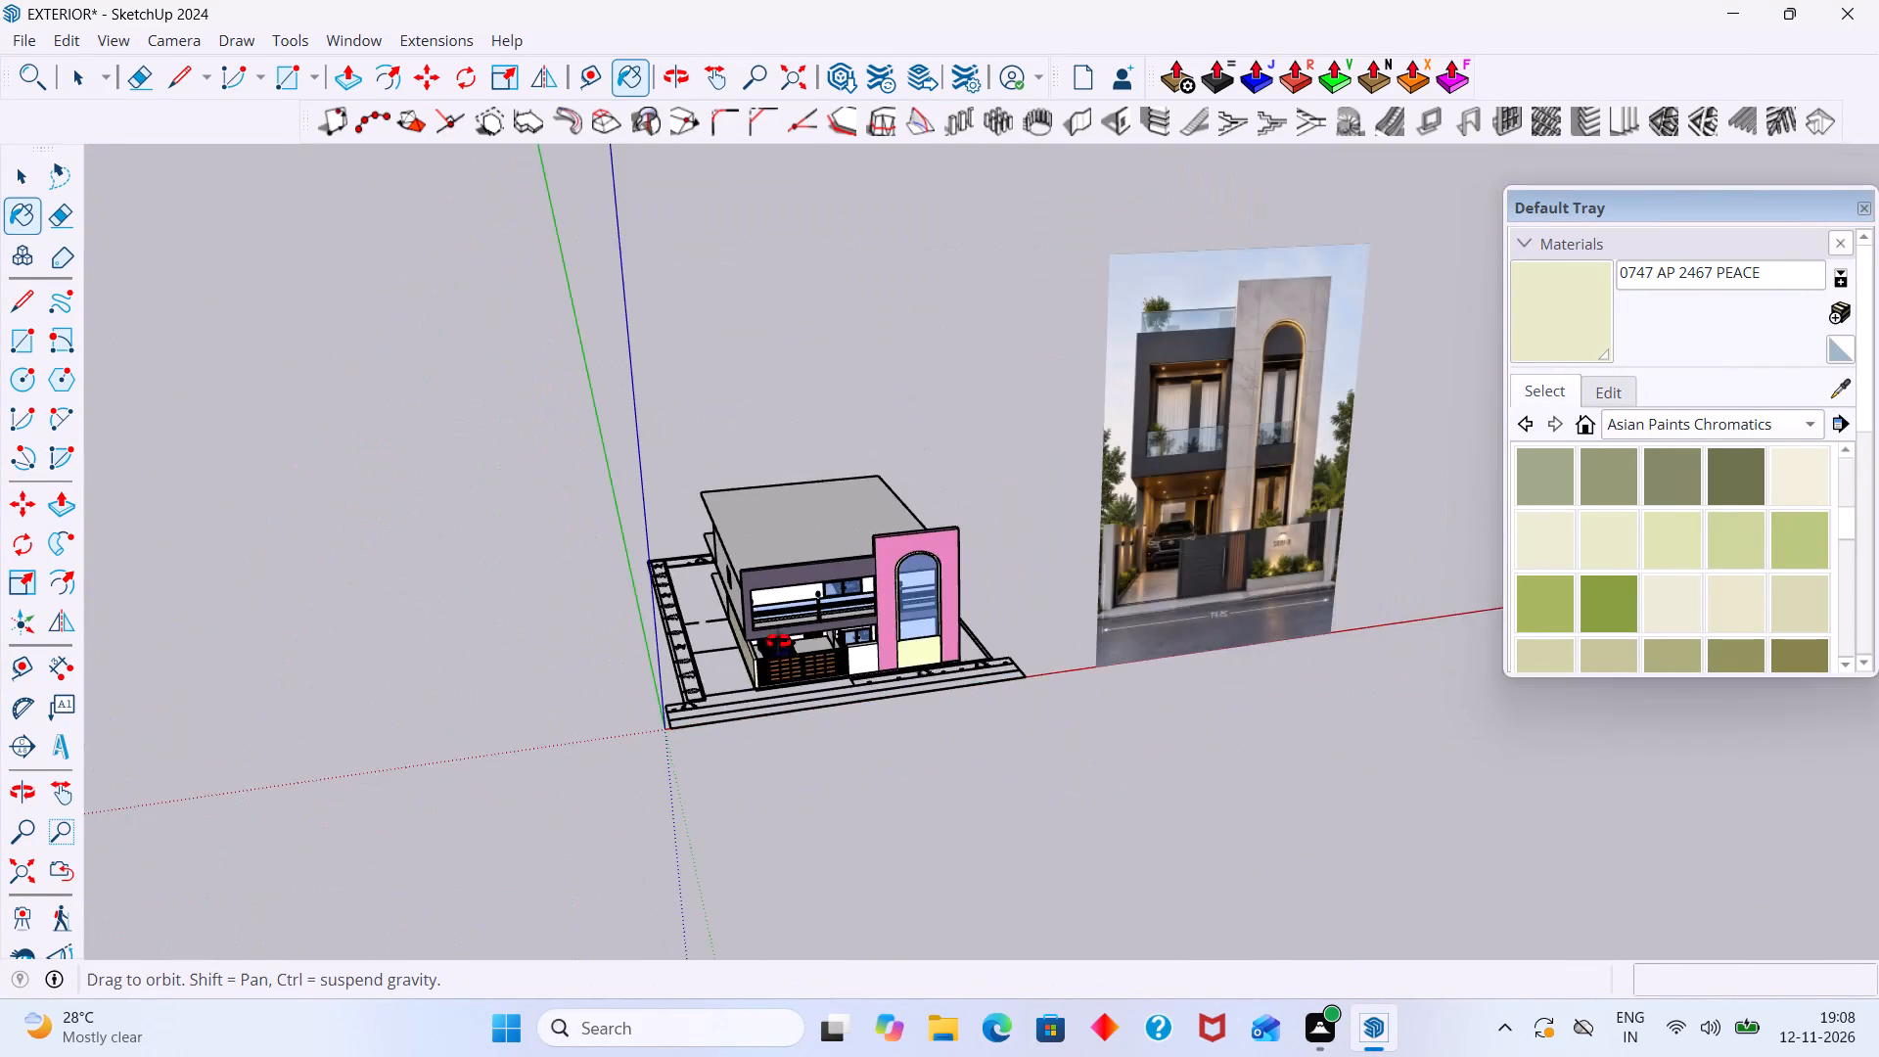
{"action": "middle_click_drag", "start_coordinate": [778, 641], "coordinate": [742, 559]}
Paint the two rear wall sections of the car porch behind the car with AP 9841 Aniseed Green-N.
{"action": "scroll", "coordinate": [1749, 604], "scroll_direction": "down", "scroll_amount": 8}
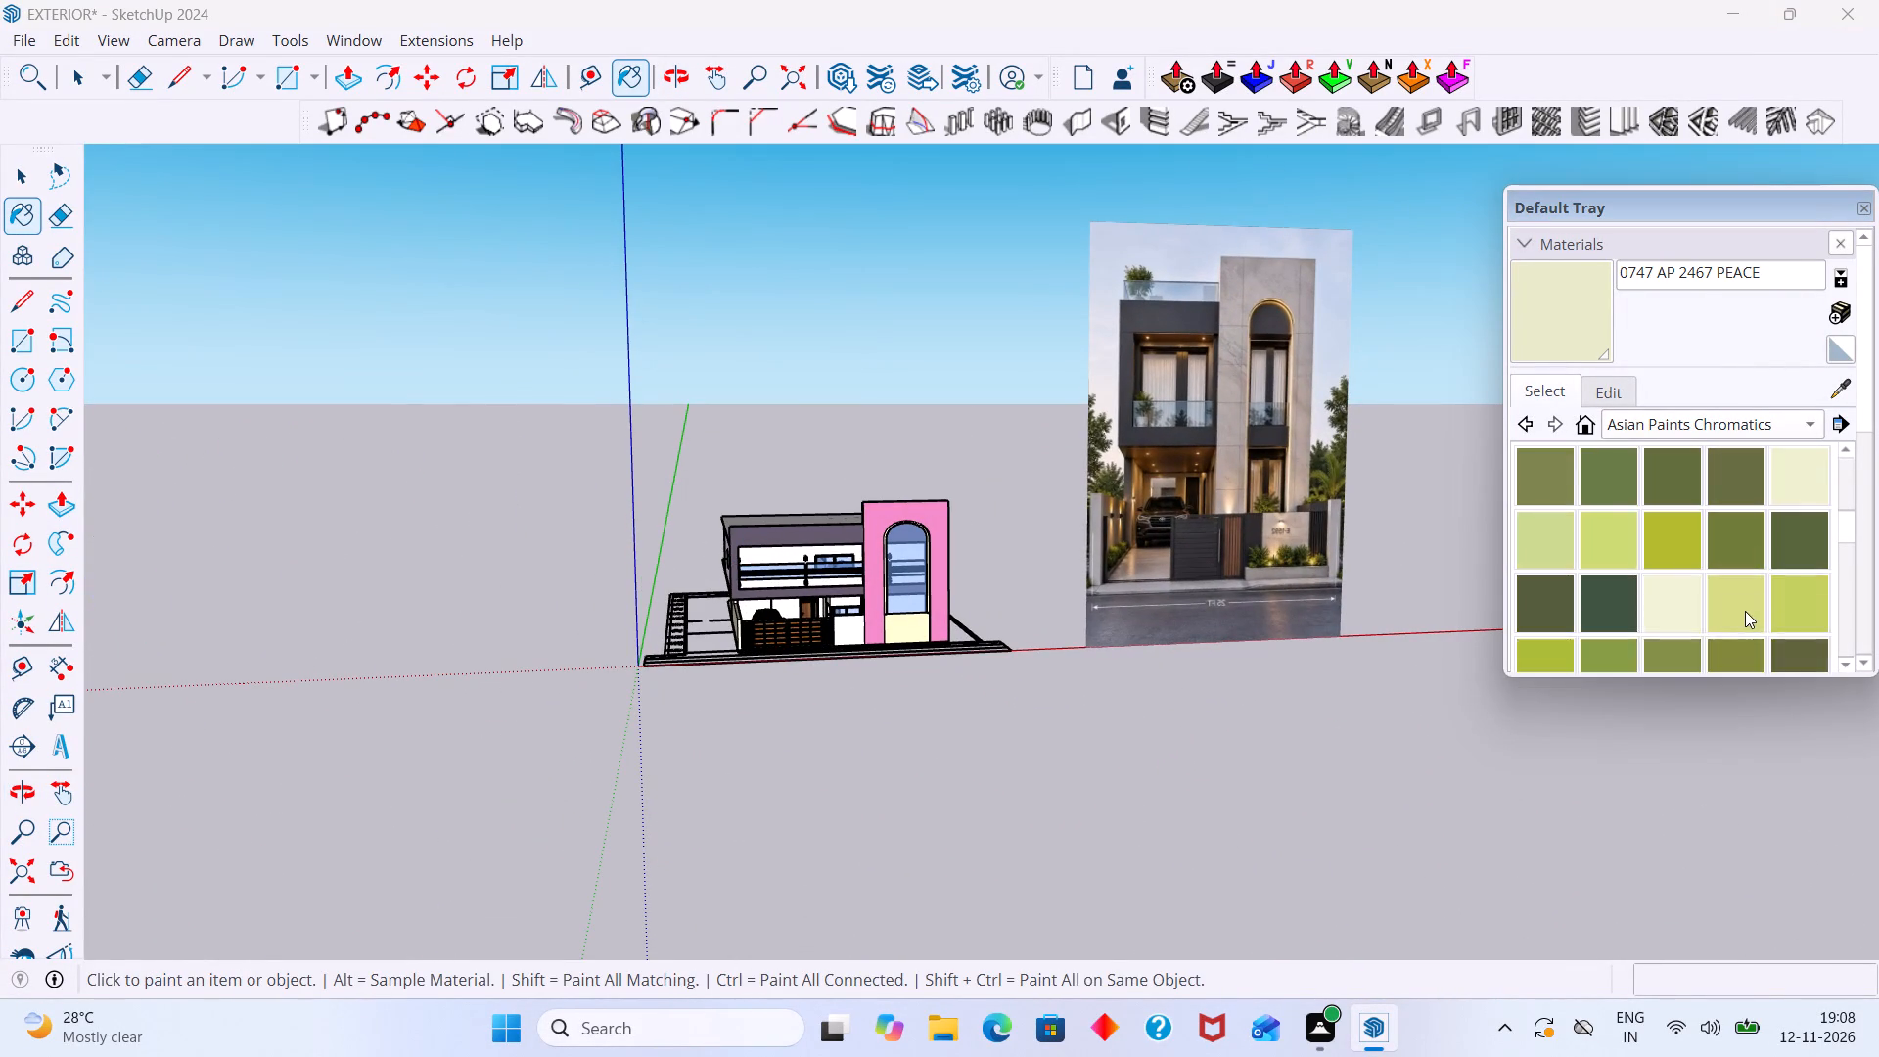
{"action": "scroll", "coordinate": [1745, 611], "scroll_direction": "down", "scroll_amount": 7}
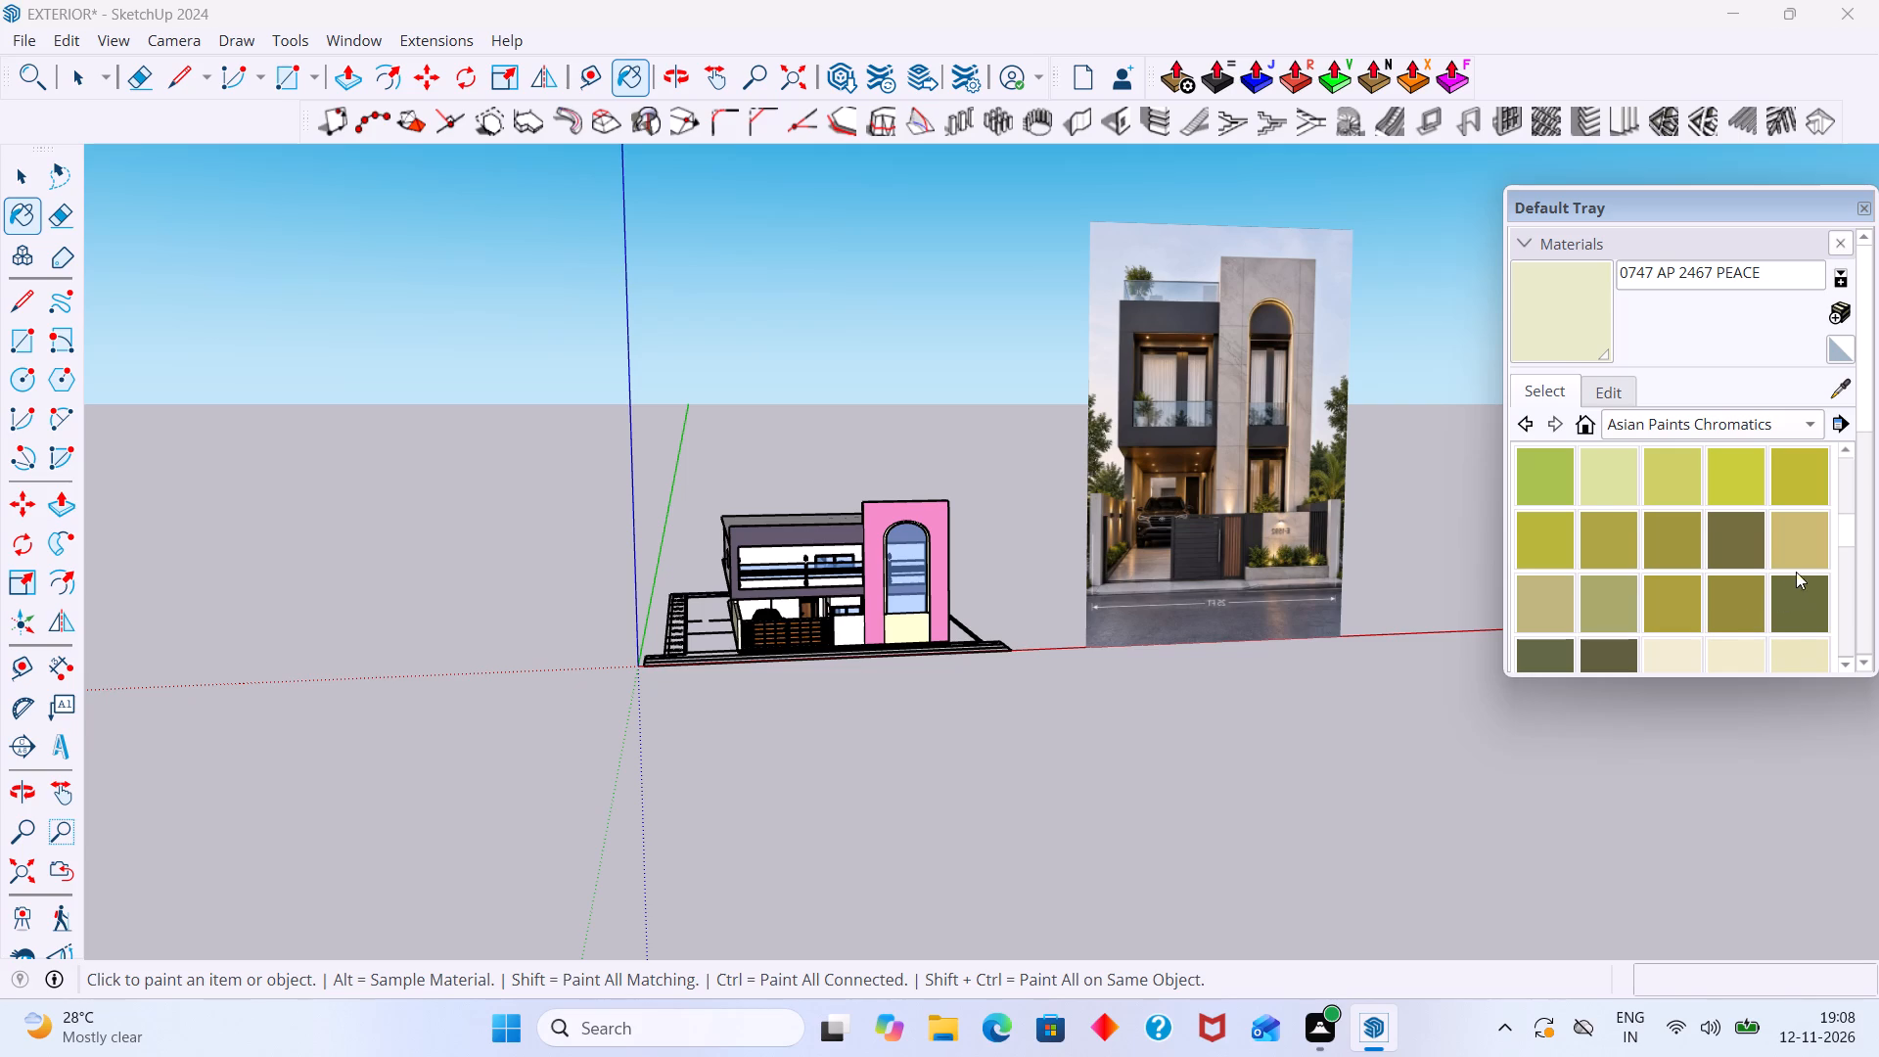
{"action": "scroll", "coordinate": [1796, 572], "scroll_direction": "down", "scroll_amount": 2}
{"action": "scroll", "coordinate": [1796, 573], "scroll_direction": "up", "scroll_amount": 1}
{"action": "left_click", "coordinate": [1802, 494]}
{"action": "scroll", "coordinate": [899, 637], "scroll_direction": "up", "scroll_amount": 4}
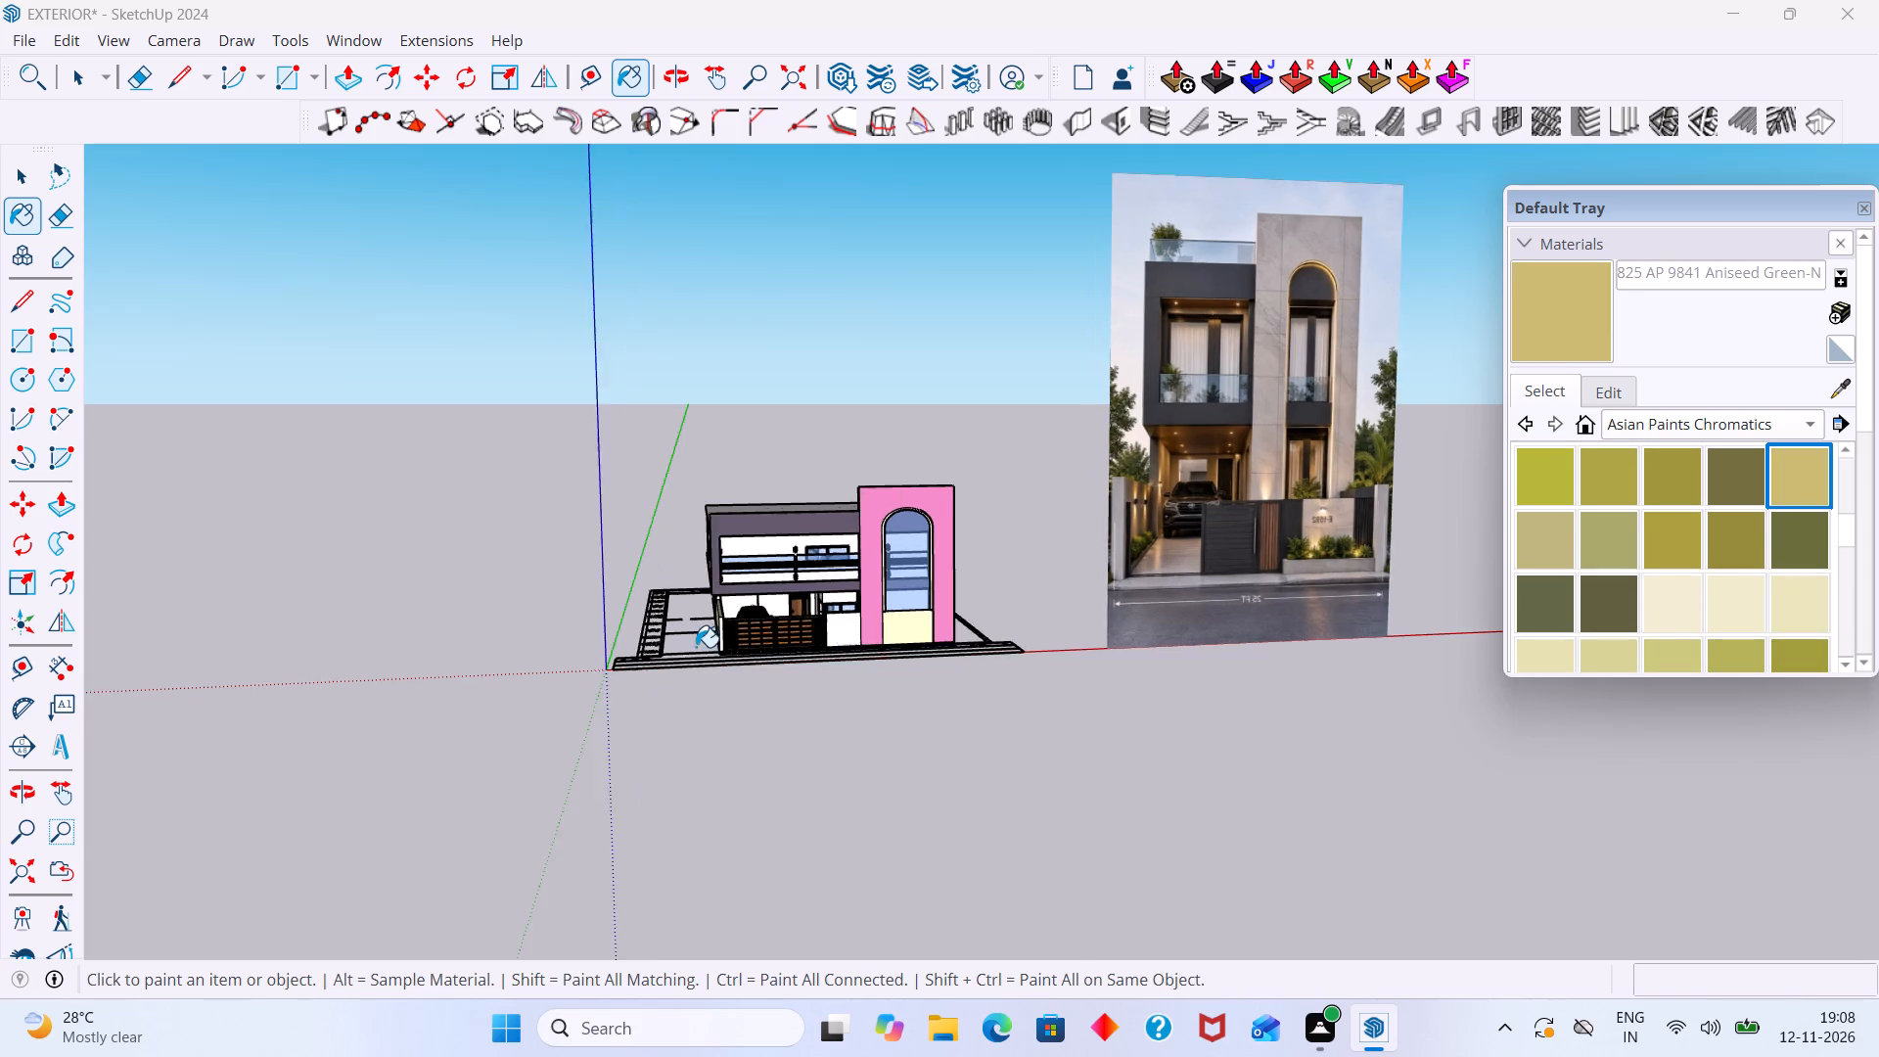
{"action": "scroll", "coordinate": [696, 647], "scroll_direction": "up", "scroll_amount": 13}
{"action": "left_click", "coordinate": [741, 548]}
{"action": "scroll", "coordinate": [748, 543], "scroll_direction": "down", "scroll_amount": 3}
{"action": "scroll", "coordinate": [867, 528], "scroll_direction": "down", "scroll_amount": 3}
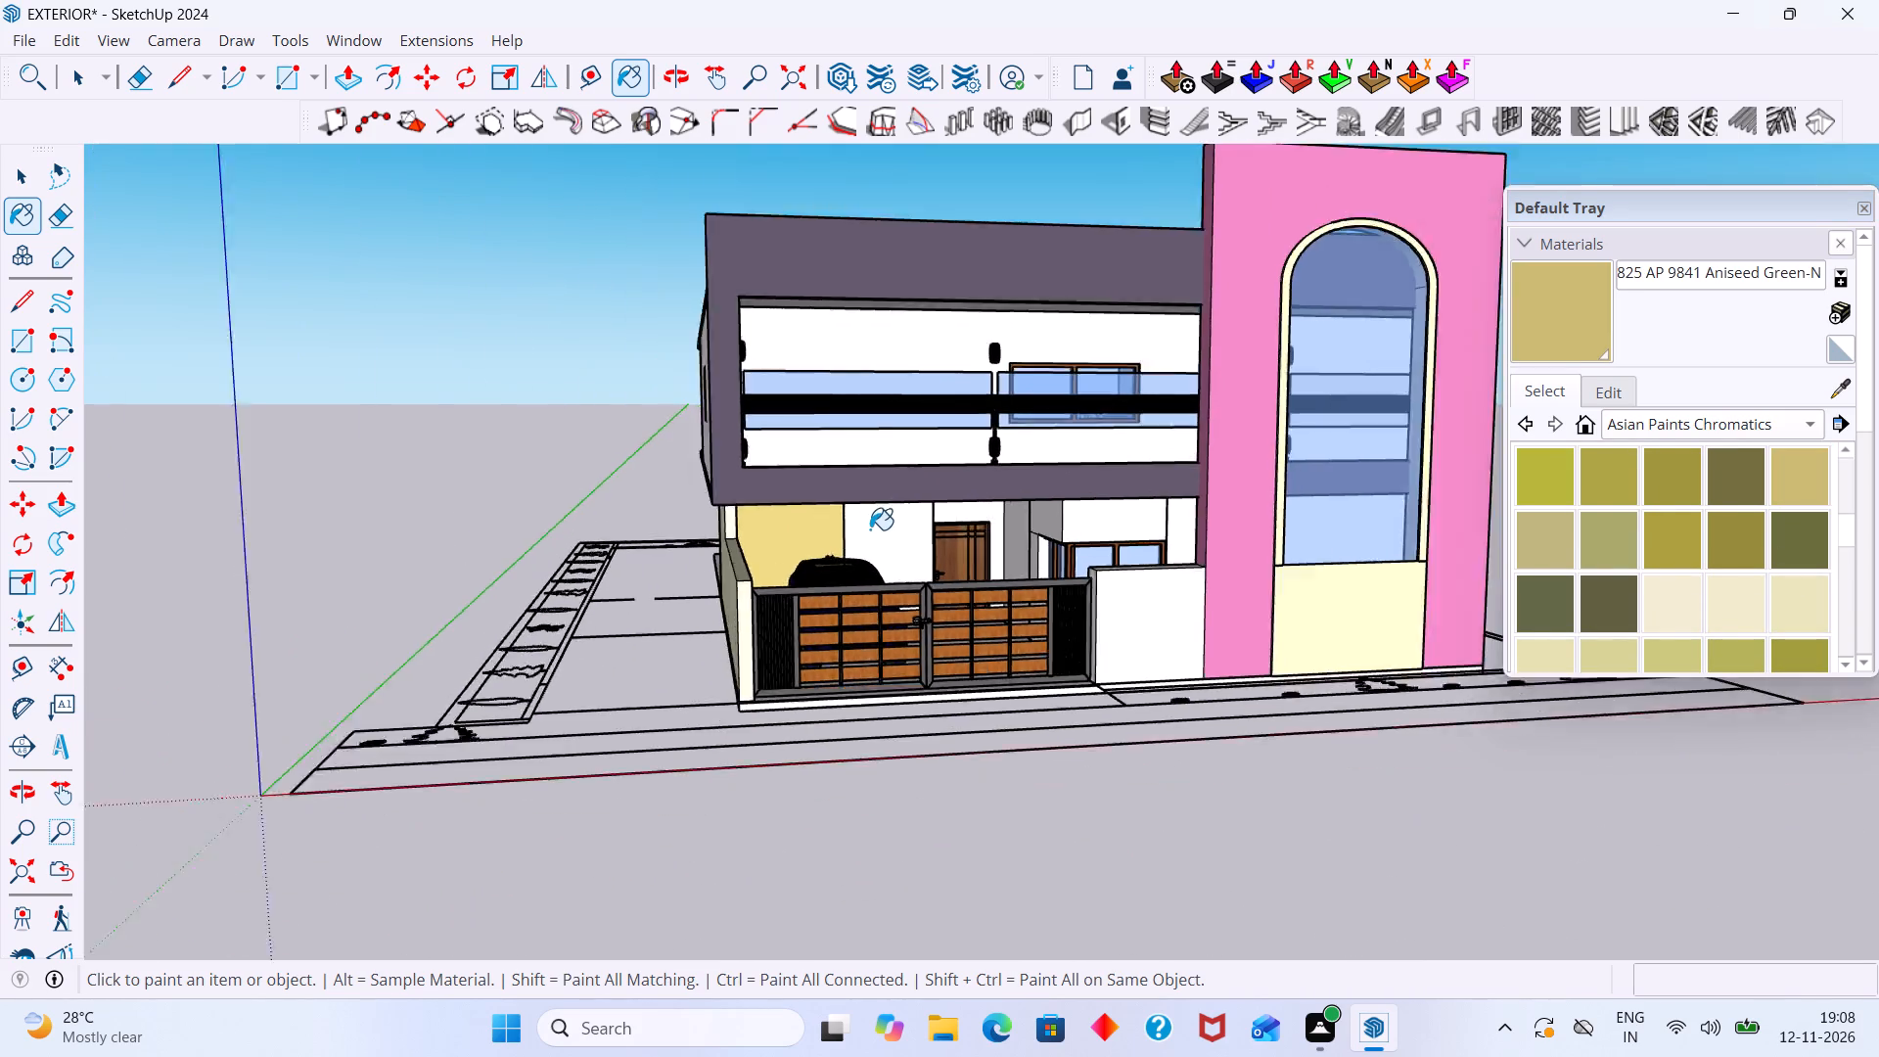
{"action": "scroll", "coordinate": [870, 529], "scroll_direction": "down", "scroll_amount": 1}
{"action": "scroll", "coordinate": [870, 529], "scroll_direction": "up", "scroll_amount": 4}
{"action": "left_click", "coordinate": [869, 530]}
{"action": "scroll", "coordinate": [869, 534], "scroll_direction": "down", "scroll_amount": 5}
{"action": "middle_click_drag", "start_coordinate": [878, 555], "coordinate": [782, 661]}
{"action": "middle_click_drag", "start_coordinate": [843, 636], "coordinate": [838, 580]}
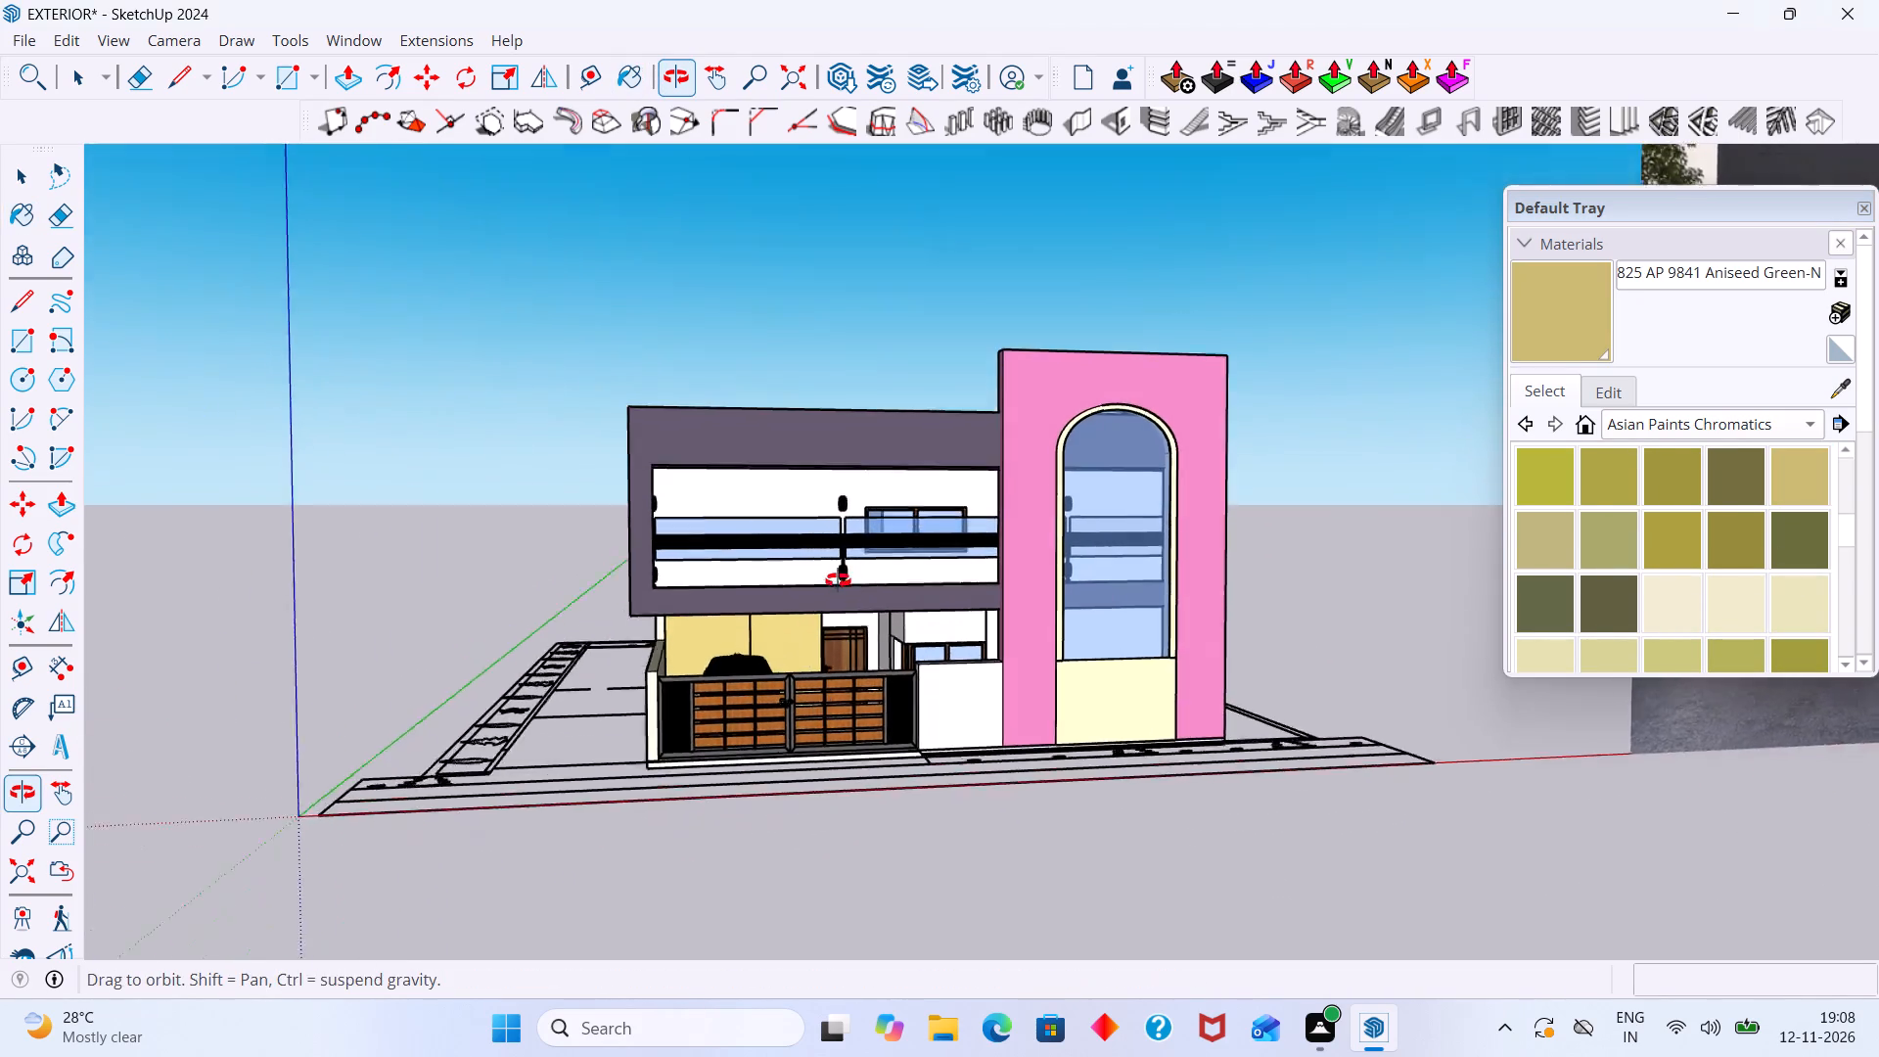
Paint the porch walls above the entrance door and around the projecting bedroom window with AP 9841 Aniseed Green-N.
{"action": "middle_click_drag", "start_coordinate": [838, 580], "coordinate": [838, 574]}
{"action": "scroll", "coordinate": [858, 585], "scroll_direction": "up", "scroll_amount": 8}
{"action": "middle_click_drag", "start_coordinate": [870, 610], "coordinate": [958, 602]}
{"action": "scroll", "coordinate": [989, 634], "scroll_direction": "up", "scroll_amount": 10}
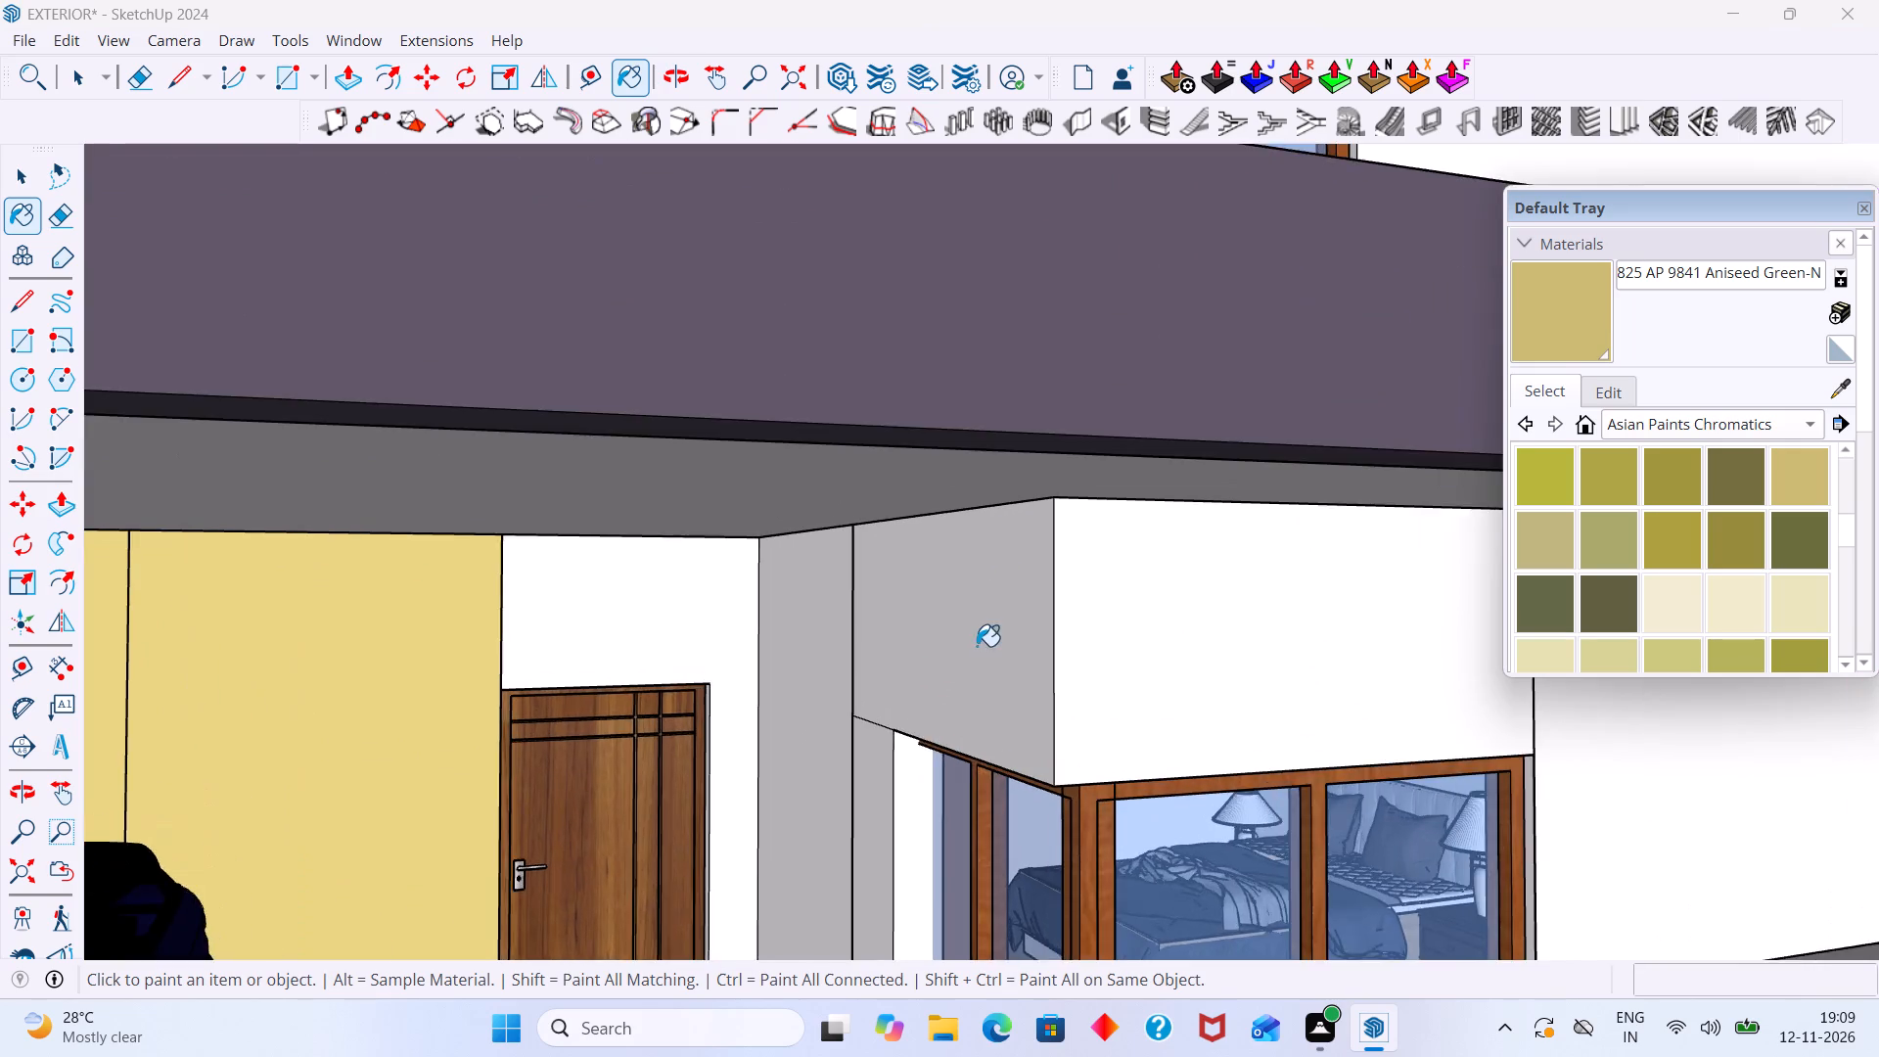
{"action": "scroll", "coordinate": [977, 646], "scroll_direction": "up", "scroll_amount": 4}
{"action": "left_click", "coordinate": [632, 631]}
{"action": "left_click", "coordinate": [924, 616]}
{"action": "scroll", "coordinate": [1114, 648], "scroll_direction": "down", "scroll_amount": 5}
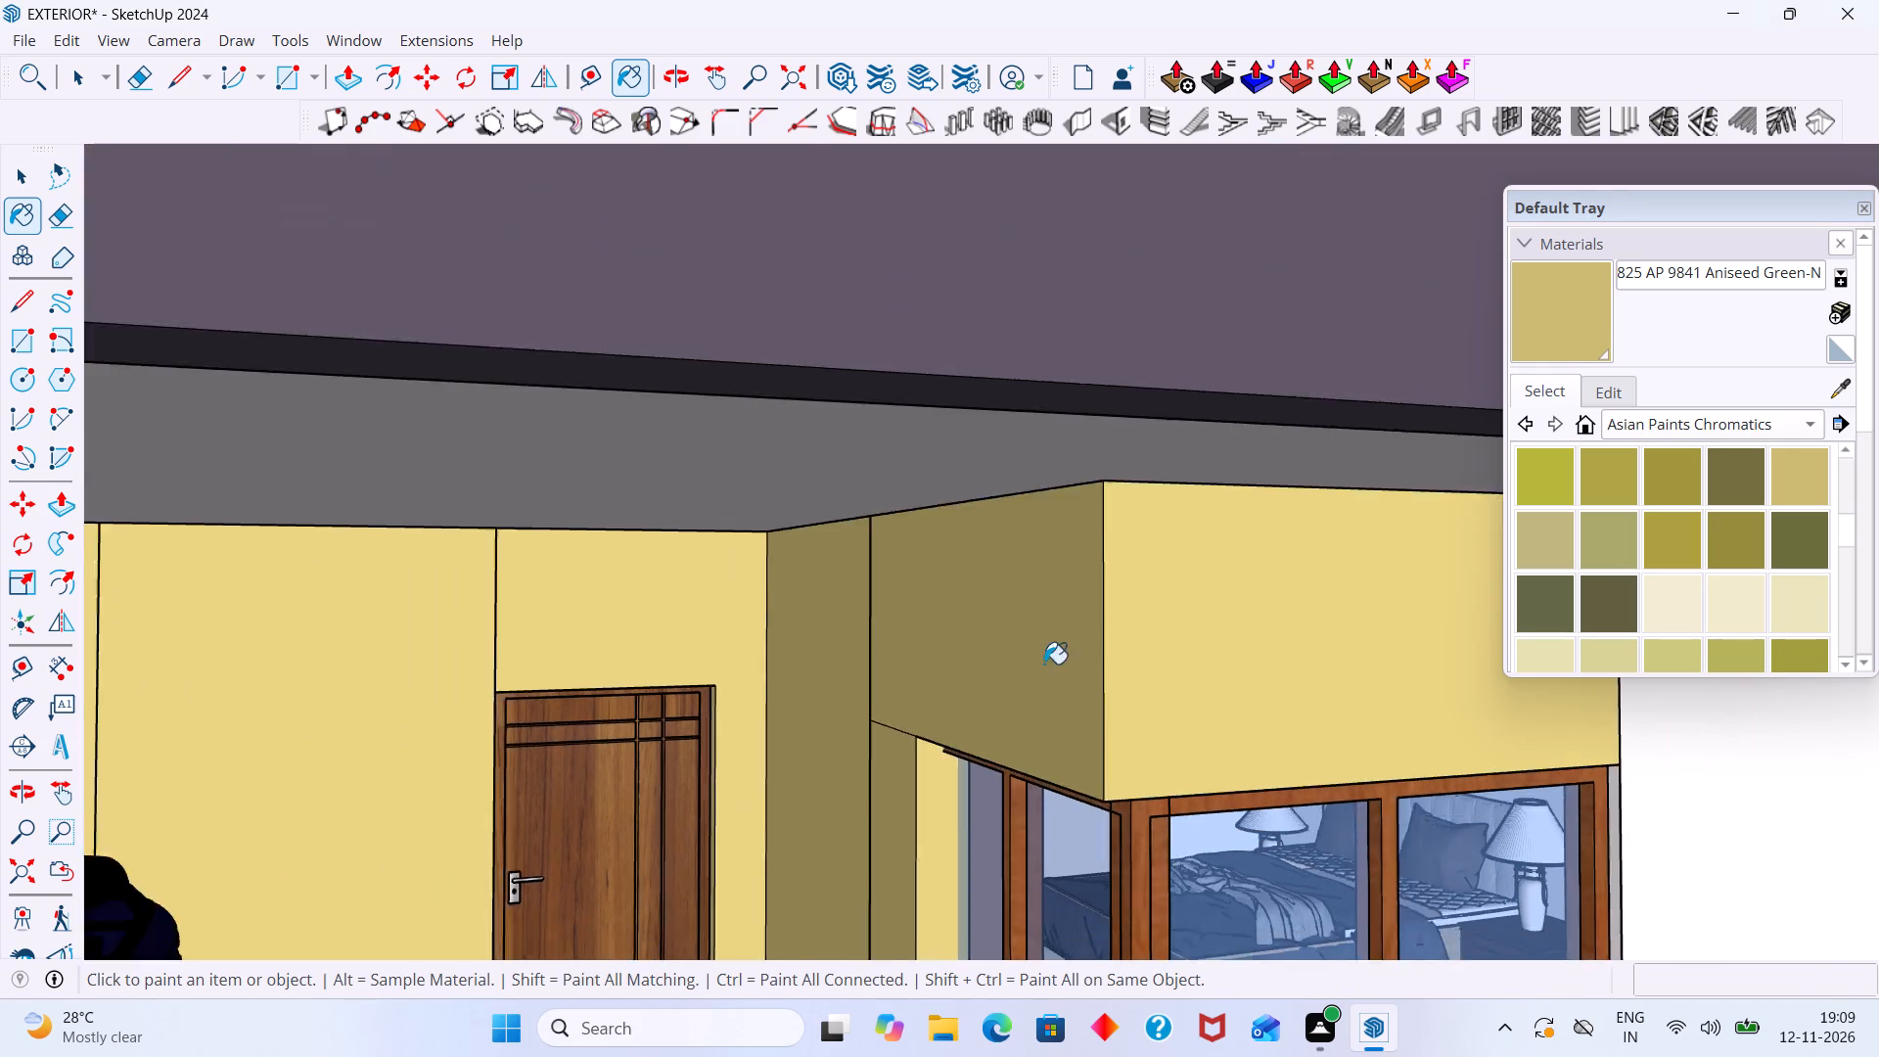
{"action": "scroll", "coordinate": [1044, 664], "scroll_direction": "down", "scroll_amount": 13}
{"action": "scroll", "coordinate": [1124, 695], "scroll_direction": "up", "scroll_amount": 4}
{"action": "left_click", "coordinate": [1153, 682]}
{"action": "scroll", "coordinate": [1147, 678], "scroll_direction": "down", "scroll_amount": 6}
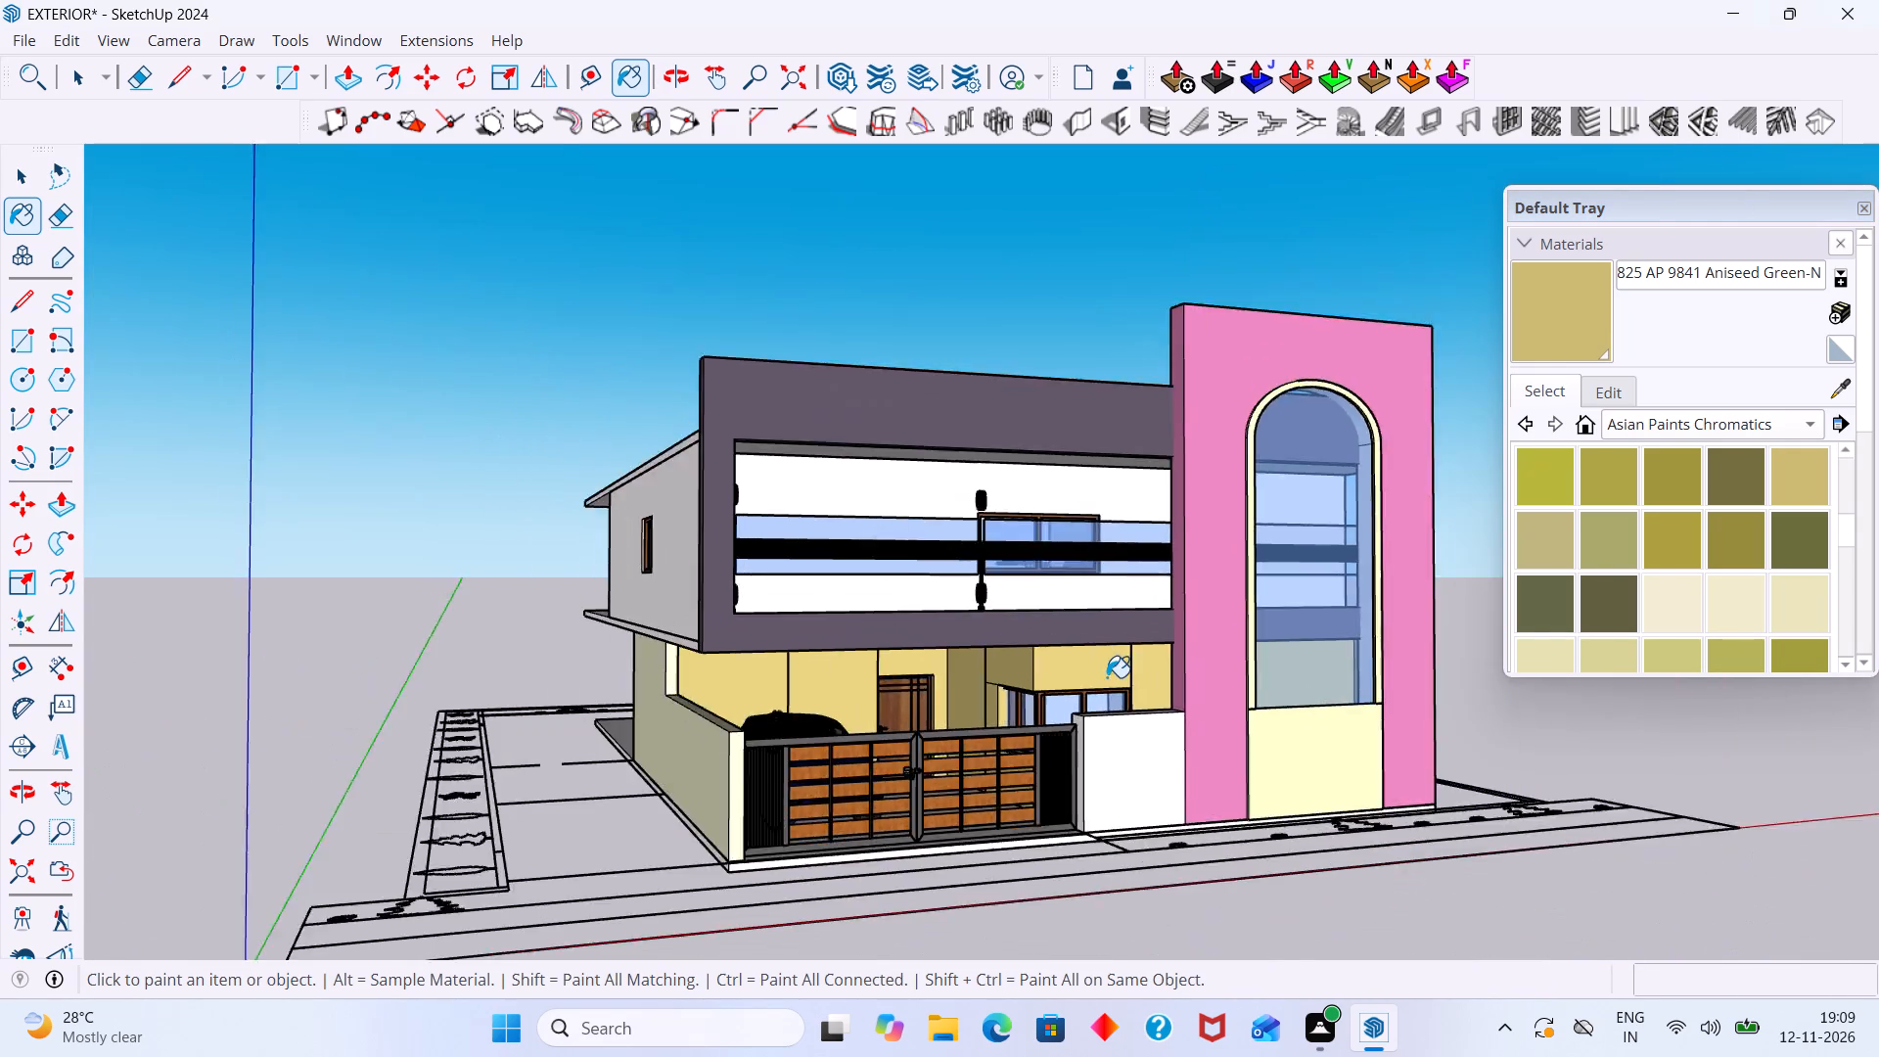
{"action": "scroll", "coordinate": [1107, 677], "scroll_direction": "down", "scroll_amount": 5}
Repaint the car porch's outer side boundary wall with AP 9841 Aniseed Green-N.
{"action": "middle_click_drag", "start_coordinate": [1082, 709], "coordinate": [1262, 750]}
{"action": "scroll", "coordinate": [902, 594], "scroll_direction": "up", "scroll_amount": 3}
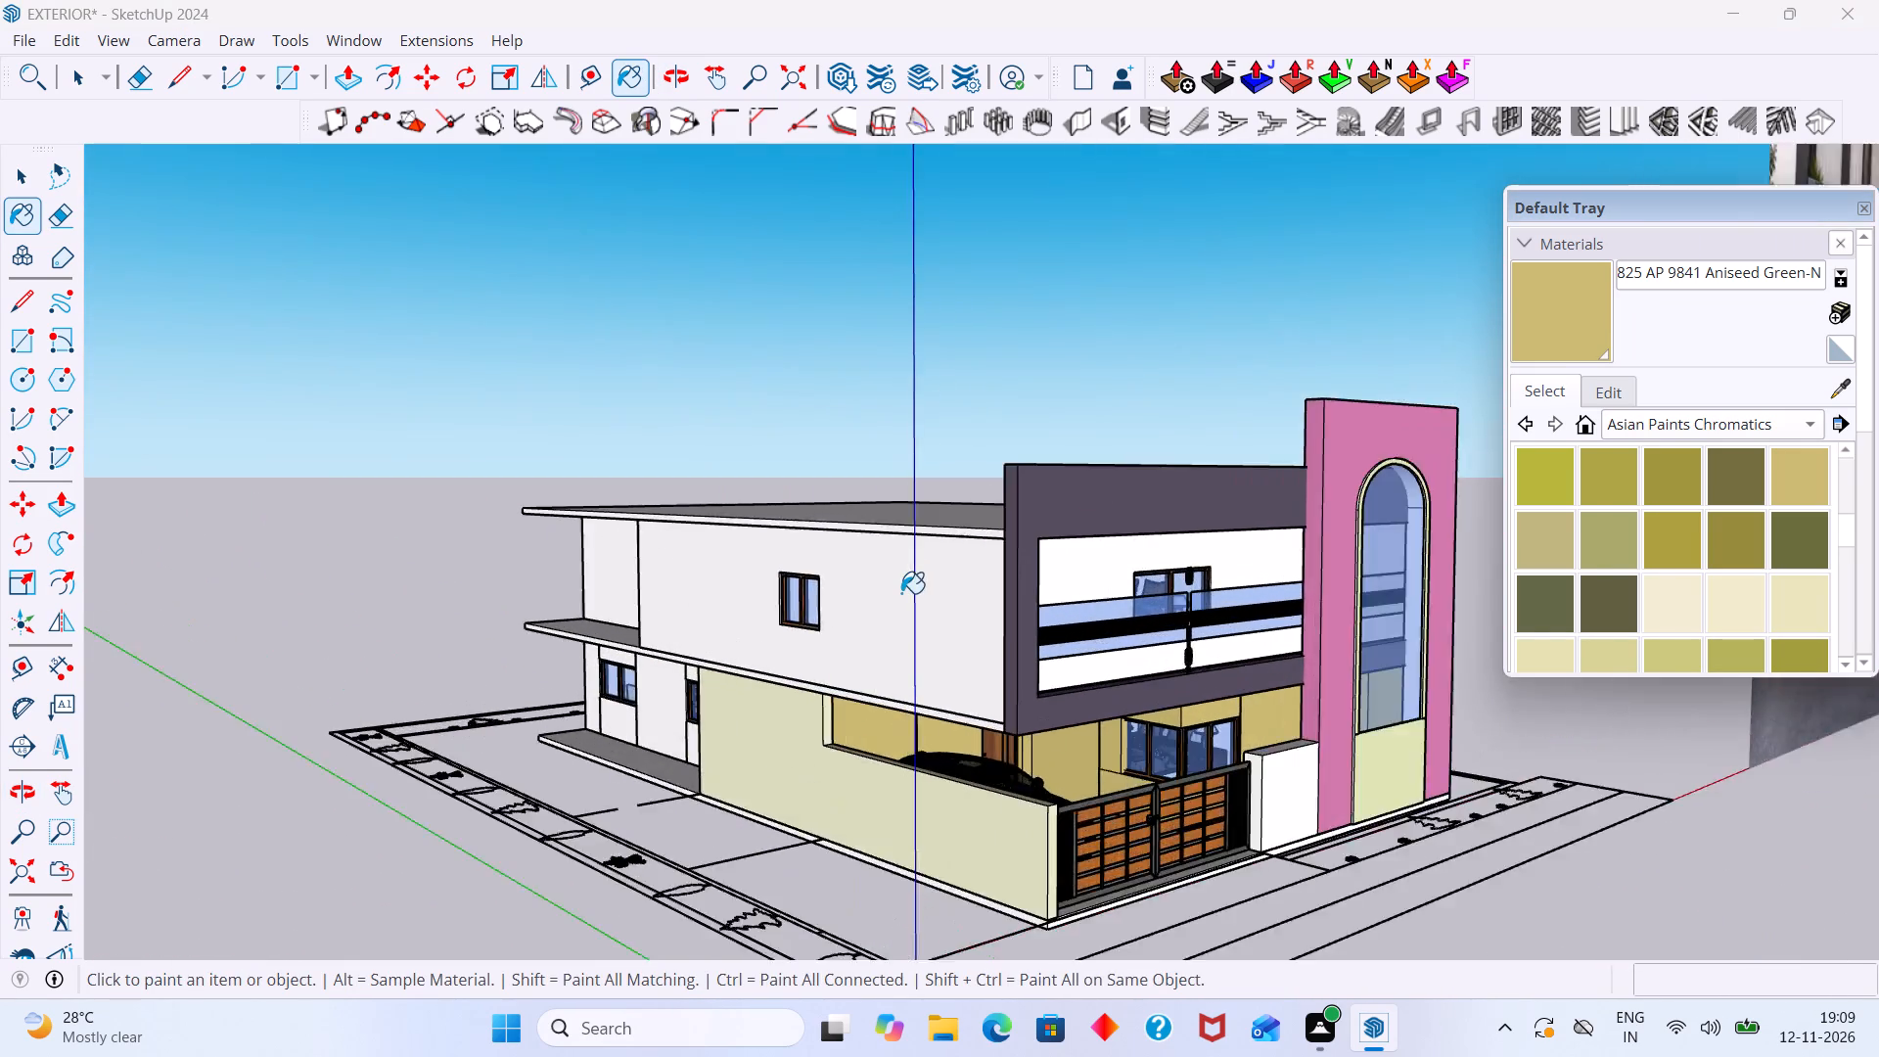
{"action": "scroll", "coordinate": [901, 593], "scroll_direction": "up", "scroll_amount": 4}
{"action": "scroll", "coordinate": [910, 595], "scroll_direction": "down", "scroll_amount": 7}
{"action": "middle_click_drag", "start_coordinate": [854, 740], "coordinate": [983, 779]}
{"action": "scroll", "coordinate": [980, 783], "scroll_direction": "up", "scroll_amount": 4}
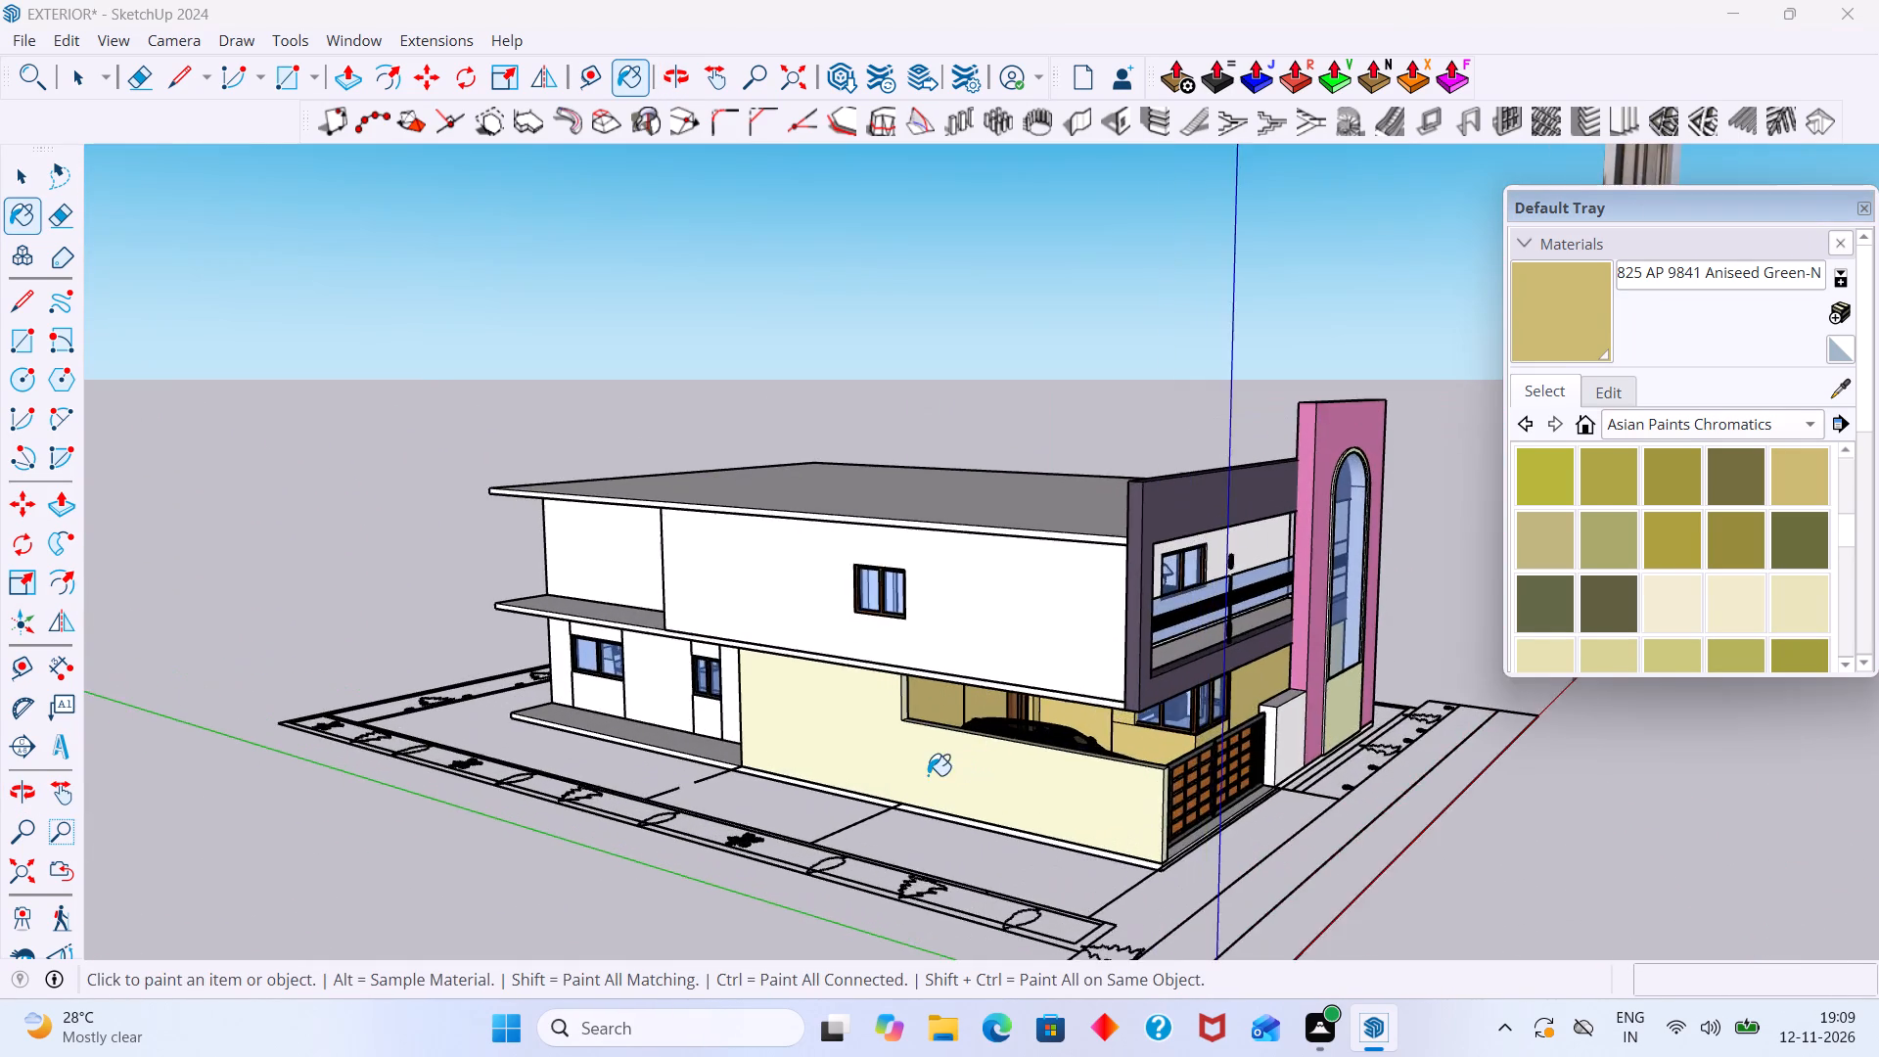
{"action": "scroll", "coordinate": [926, 774], "scroll_direction": "up", "scroll_amount": 5}
{"action": "middle_click_drag", "start_coordinate": [869, 758], "coordinate": [813, 728]}
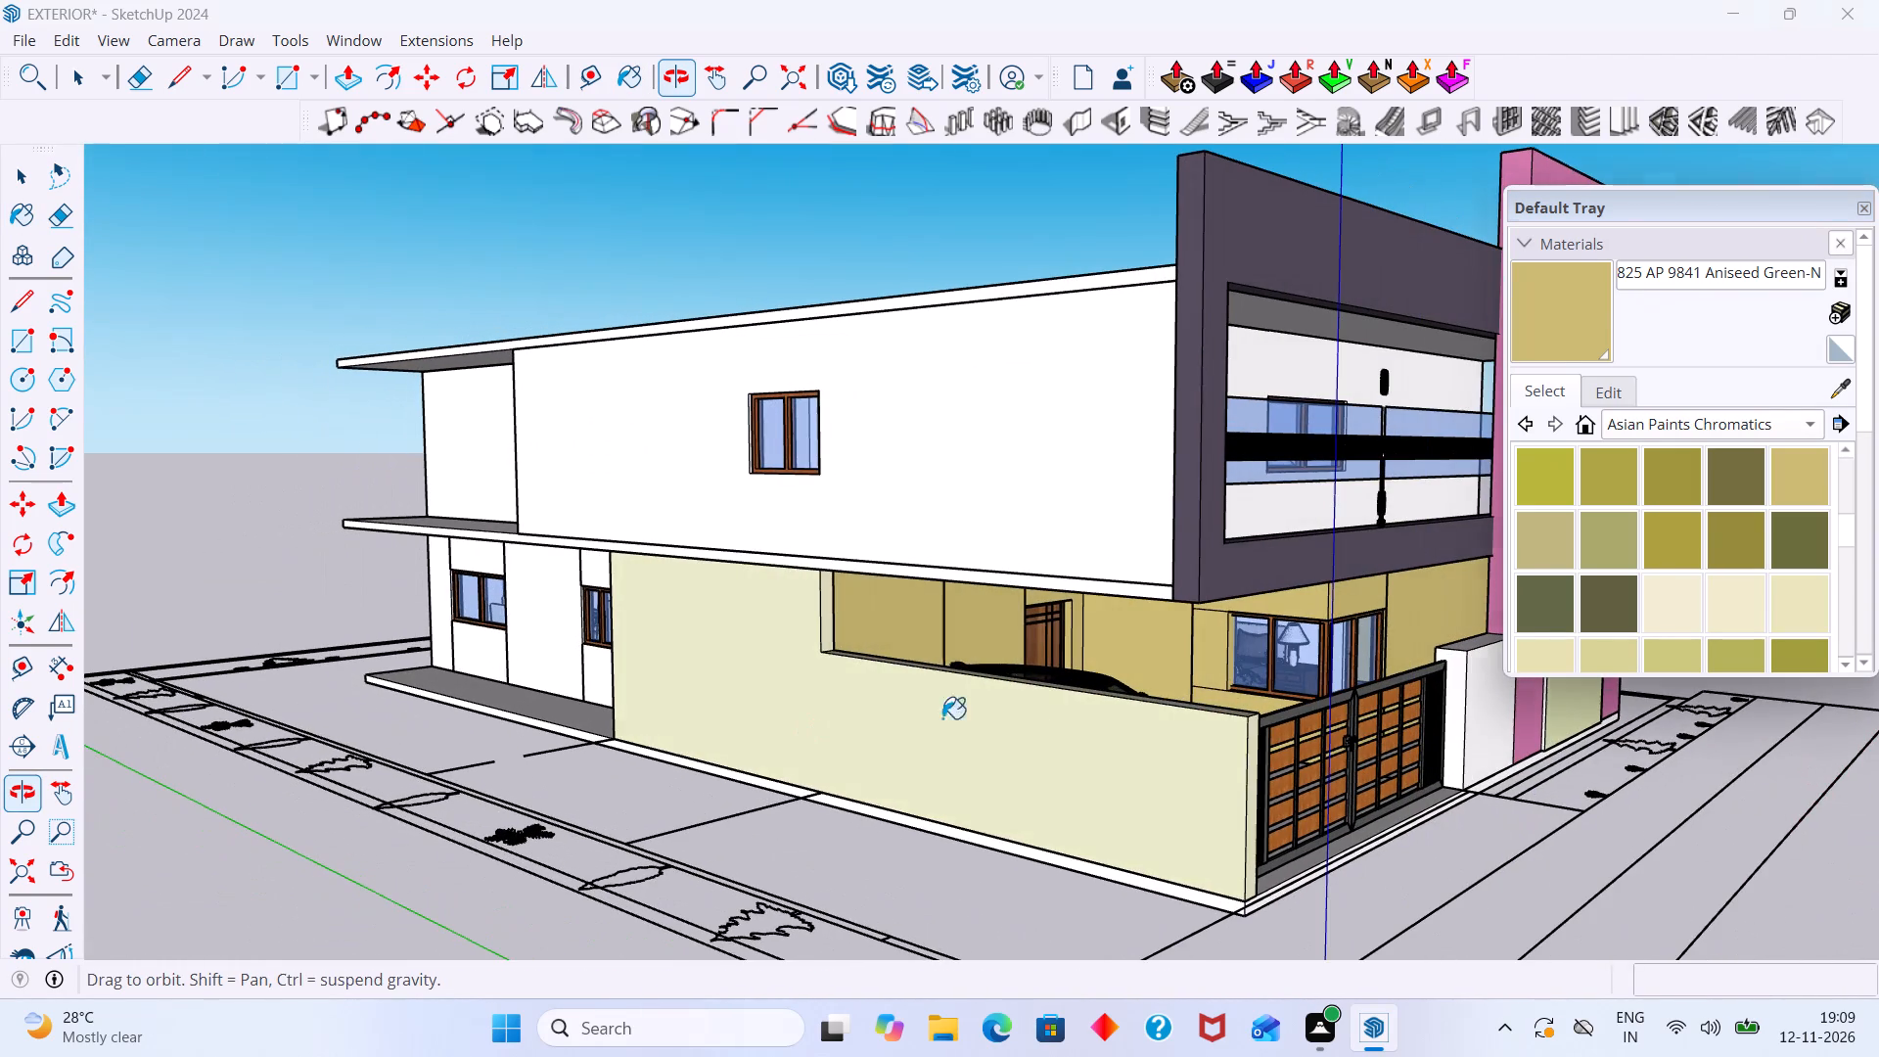
{"action": "left_click", "coordinate": [1030, 717]}
Paint the white front boundary wall between the gate and the arched tower with AP 9841 Aniseed Green-N.
{"action": "scroll", "coordinate": [1013, 713], "scroll_direction": "down", "scroll_amount": 5}
{"action": "middle_click_drag", "start_coordinate": [1017, 721], "coordinate": [611, 718]}
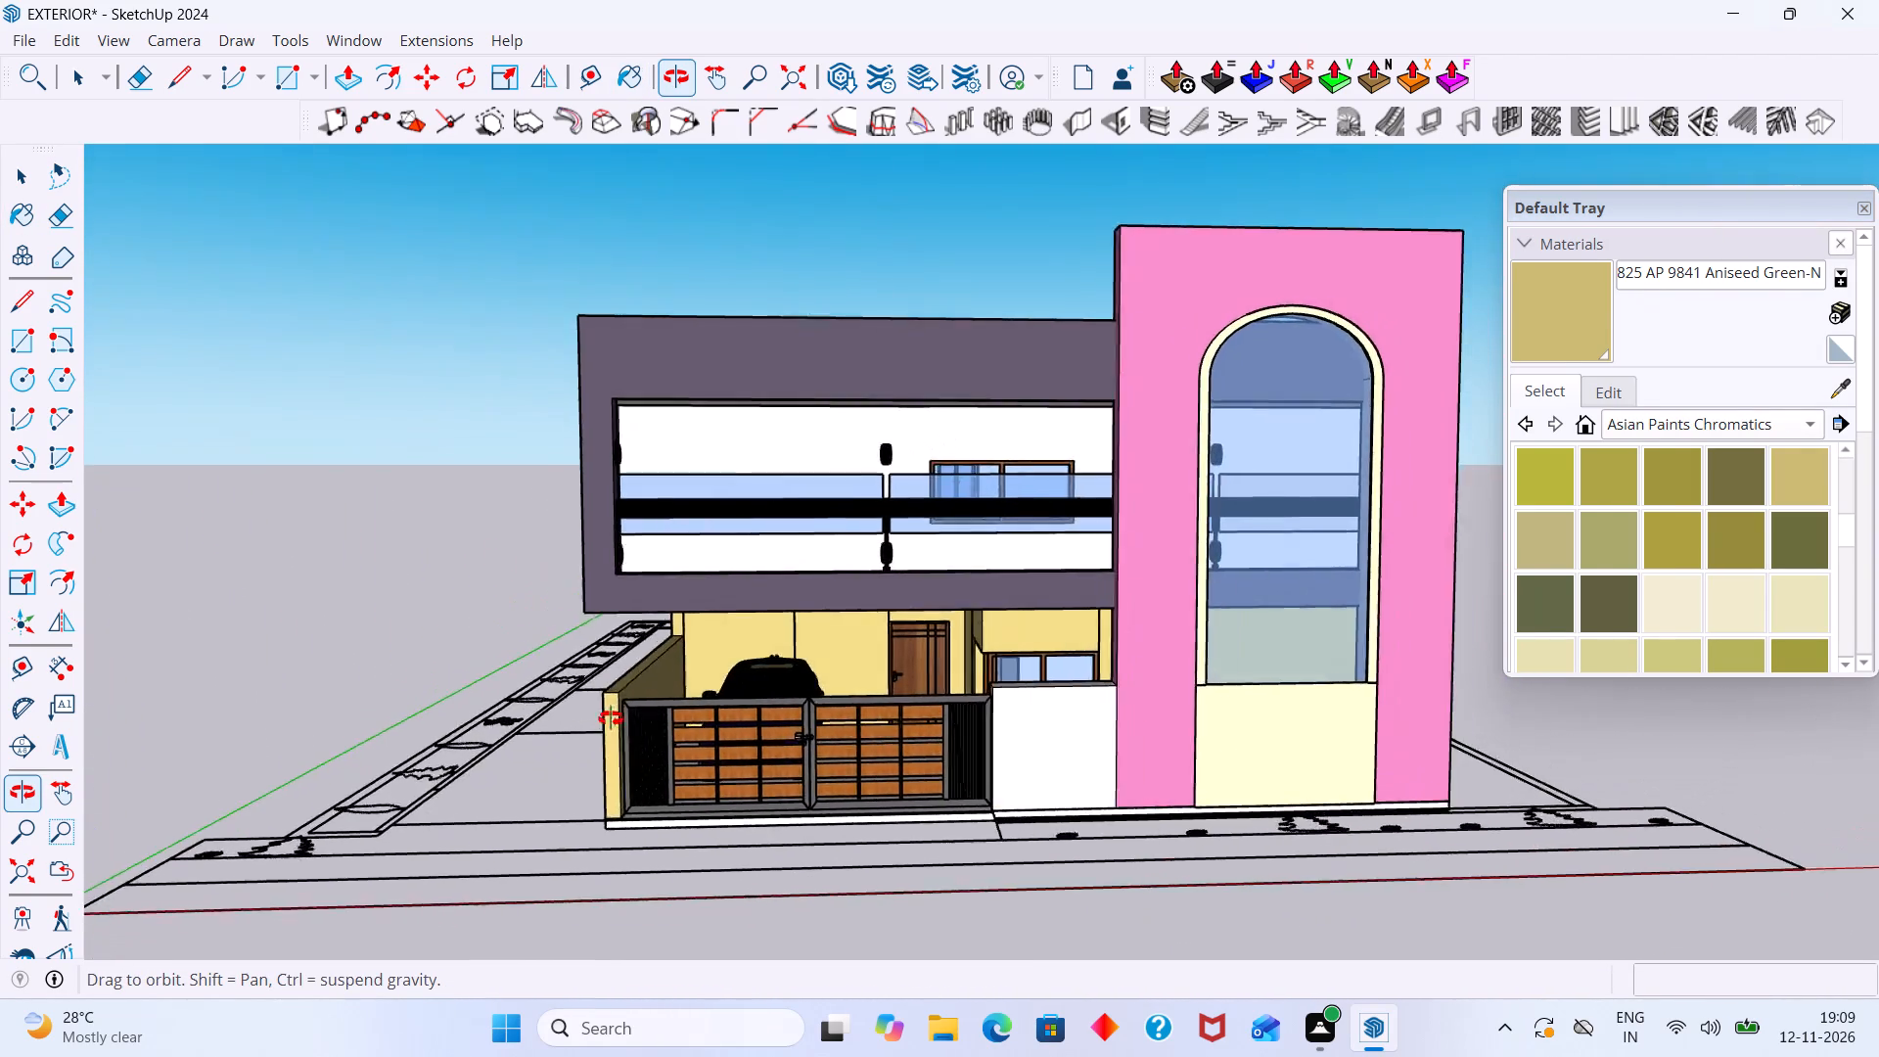
{"action": "middle_click_drag", "start_coordinate": [611, 718], "coordinate": [644, 733]}
{"action": "scroll", "coordinate": [1075, 810], "scroll_direction": "up", "scroll_amount": 8}
{"action": "left_click", "coordinate": [1062, 723]}
{"action": "scroll", "coordinate": [1060, 720], "scroll_direction": "up", "scroll_amount": 1}
{"action": "scroll", "coordinate": [1060, 720], "scroll_direction": "down", "scroll_amount": 11}
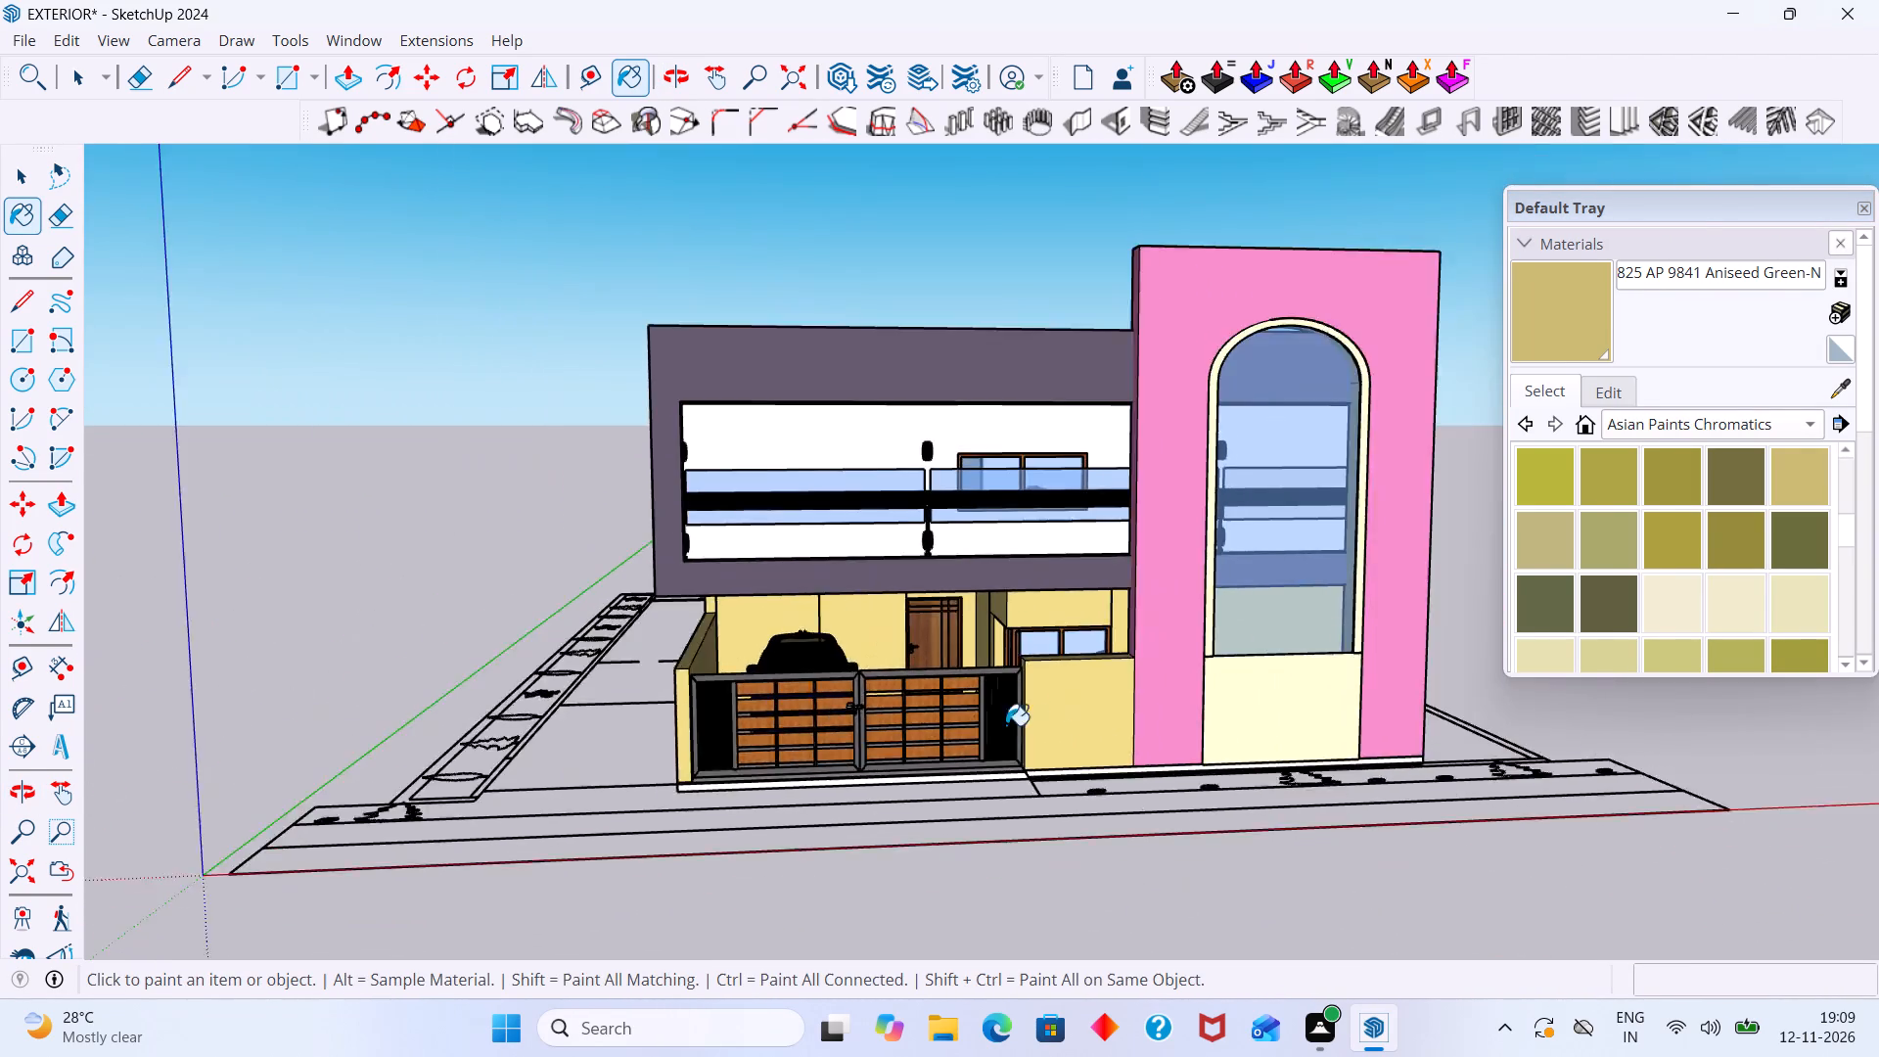
Paint the ground-floor side verandah walls from the rear corner to the small window and door with AP 9841 Aniseed Green-N.
{"action": "scroll", "coordinate": [1006, 725], "scroll_direction": "down", "scroll_amount": 2}
{"action": "middle_click_drag", "start_coordinate": [958, 767], "coordinate": [1860, 758]}
{"action": "middle_click_drag", "start_coordinate": [770, 741], "coordinate": [804, 755]}
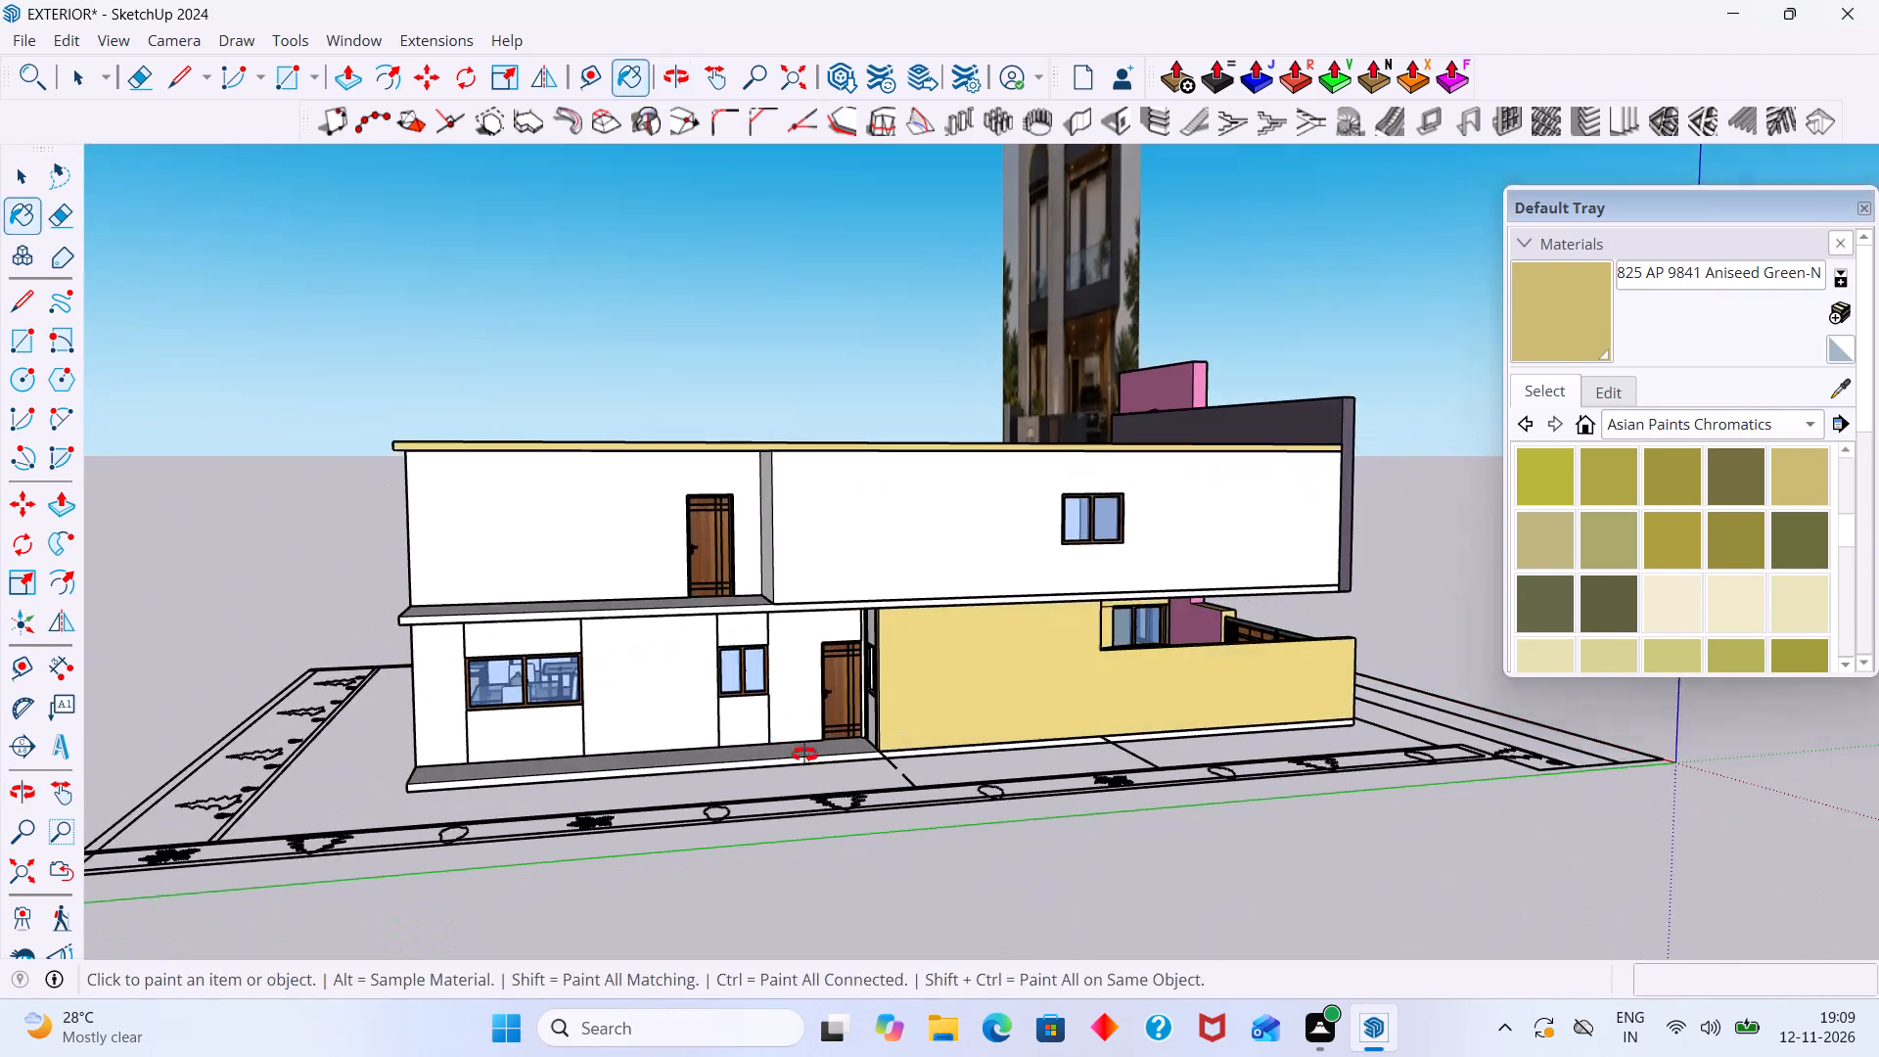
{"action": "middle_click_drag", "start_coordinate": [804, 755], "coordinate": [1098, 779]}
{"action": "scroll", "coordinate": [987, 757], "scroll_direction": "up", "scroll_amount": 6}
{"action": "left_click", "coordinate": [993, 756]}
{"action": "scroll", "coordinate": [862, 888], "scroll_direction": "up", "scroll_amount": 3}
{"action": "left_click", "coordinate": [843, 880]}
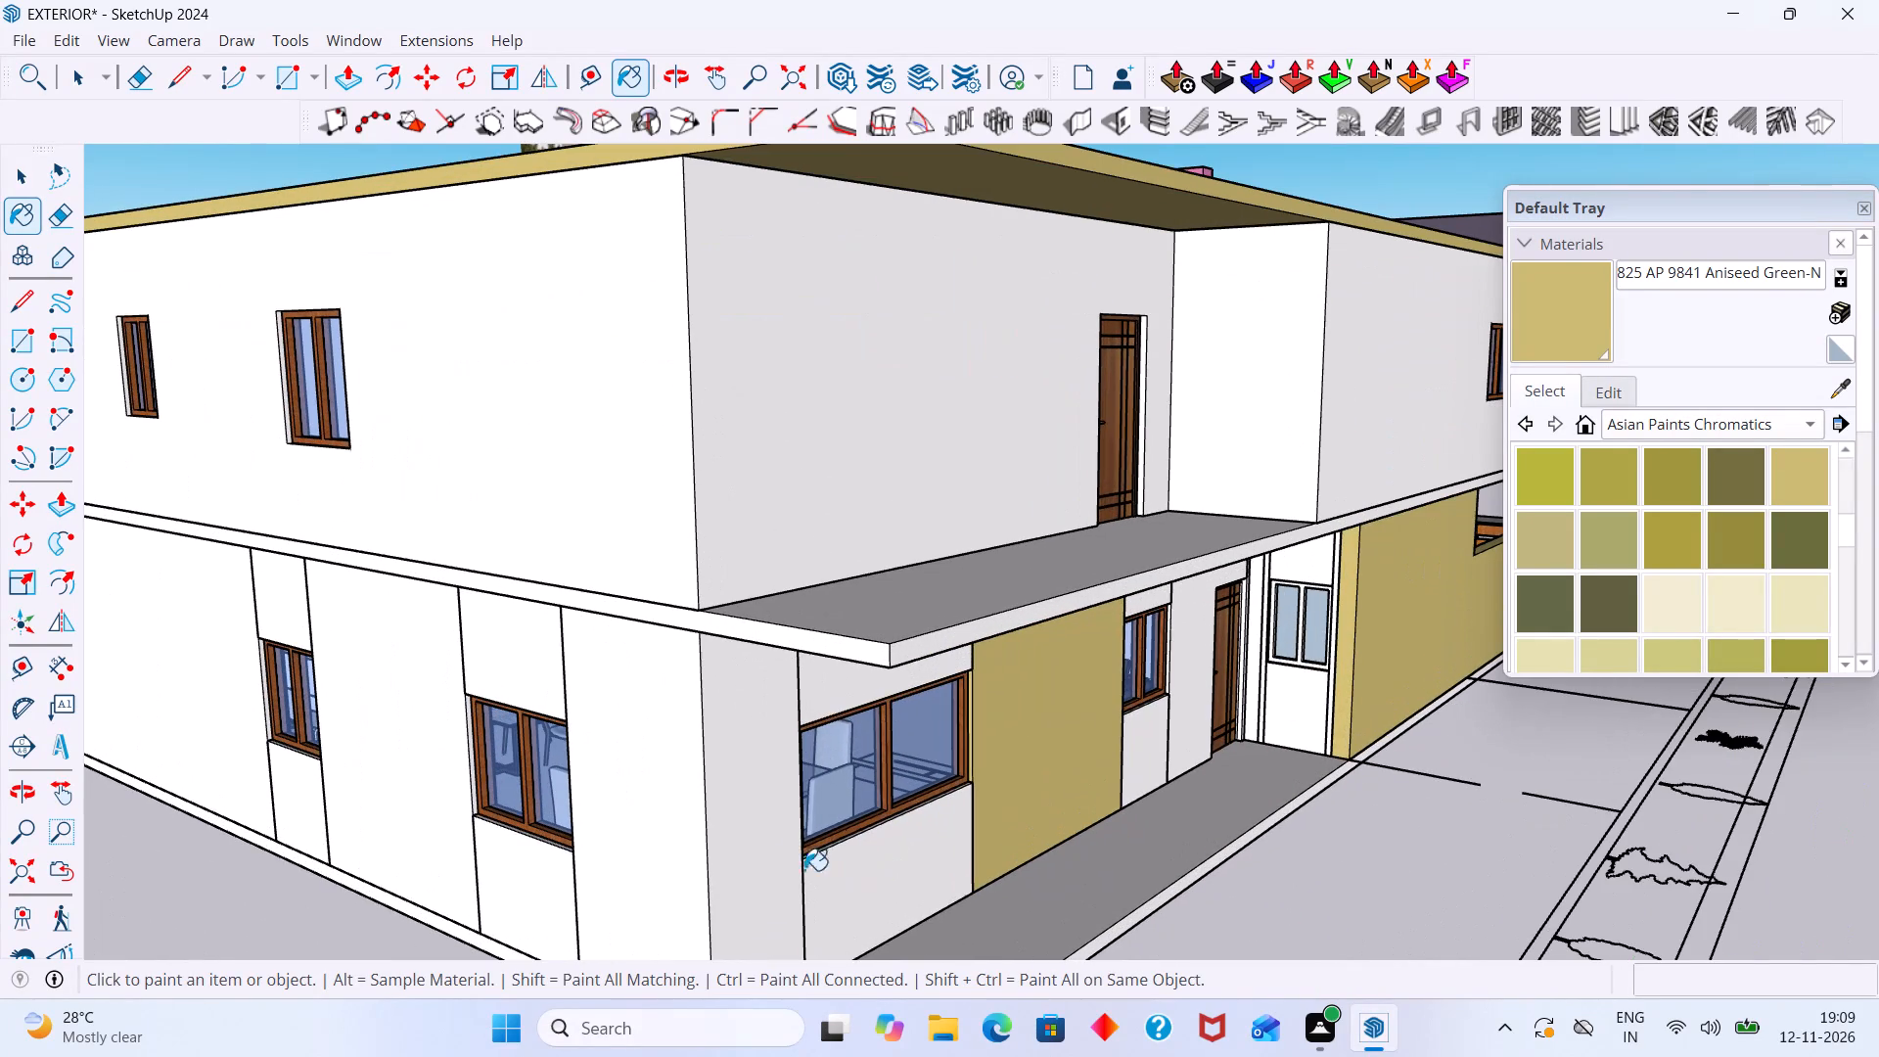
{"action": "left_click", "coordinate": [766, 854]}
{"action": "scroll", "coordinate": [765, 845], "scroll_direction": "down", "scroll_amount": 3}
{"action": "scroll", "coordinate": [1107, 750], "scroll_direction": "up", "scroll_amount": 4}
{"action": "left_click", "coordinate": [1066, 756]}
{"action": "left_click", "coordinate": [1132, 721]}
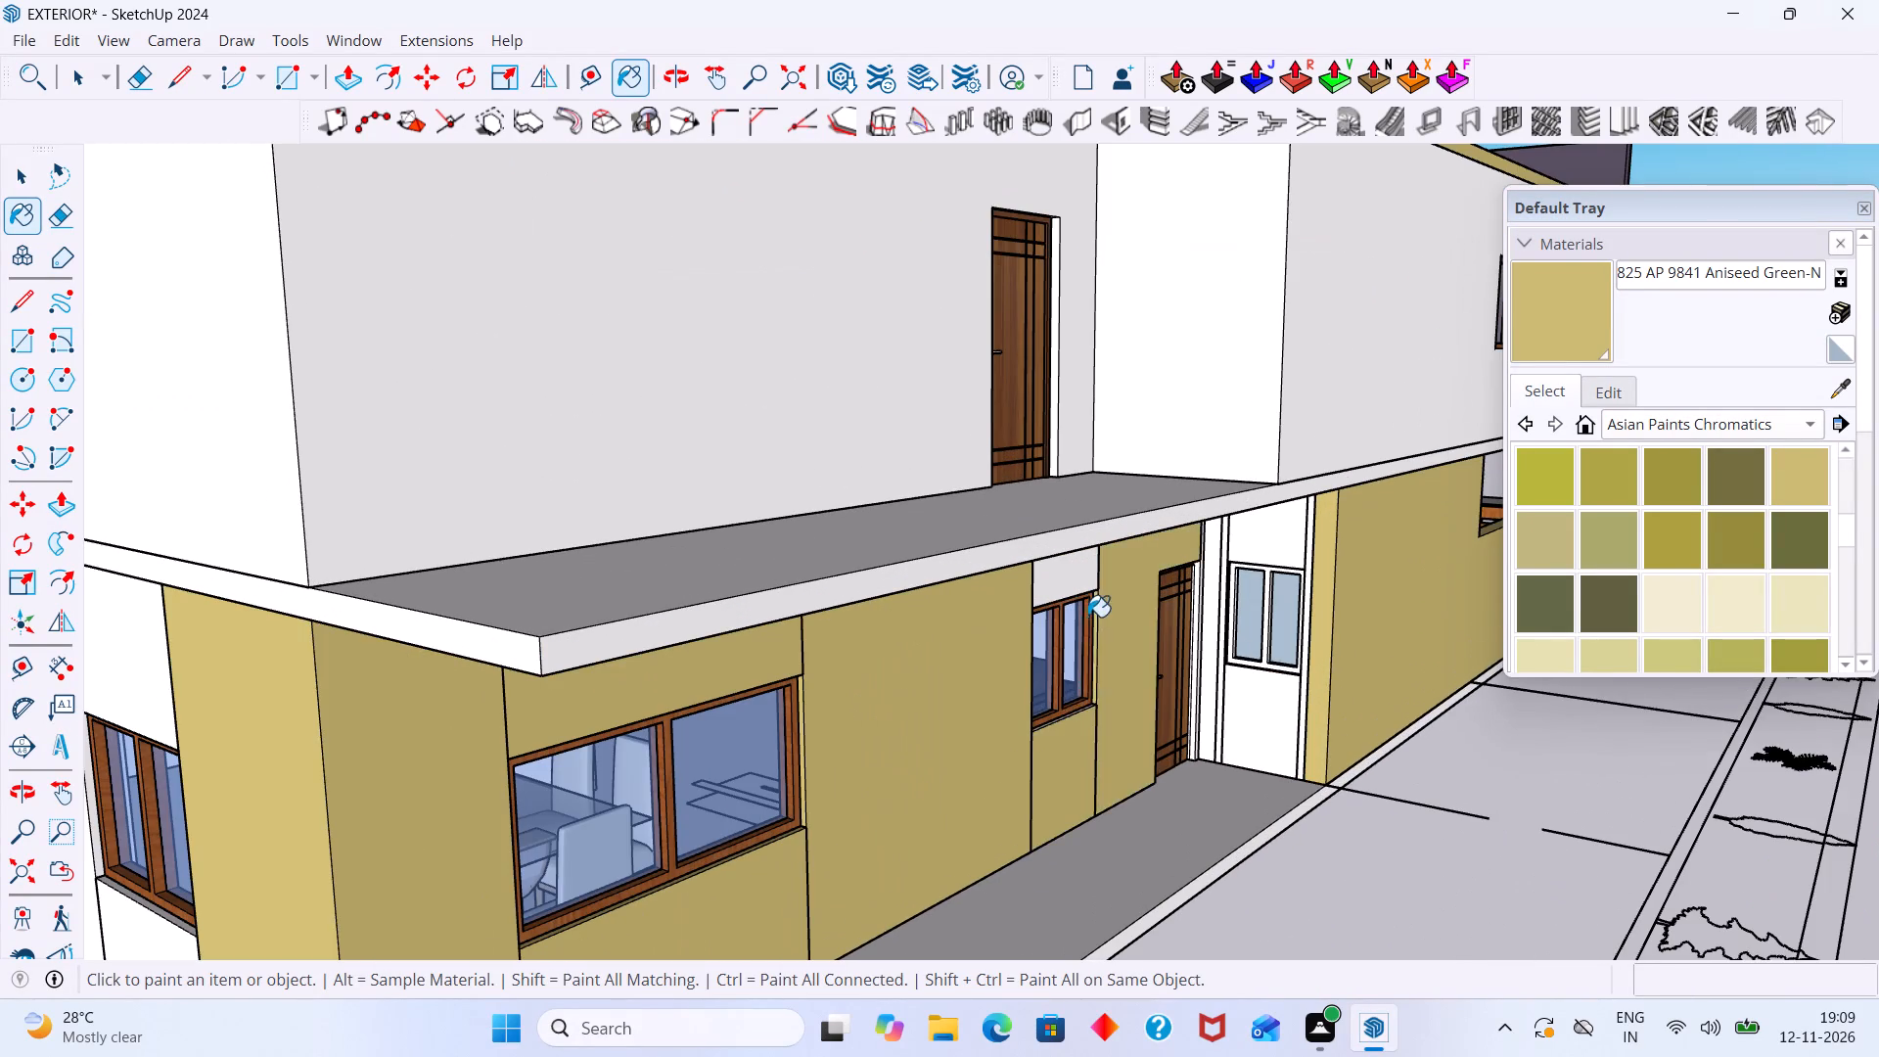
Paint the remaining verandah wall above the small window and the return wall around the white-framed window with AP 9841 Aniseed Green-N.
{"action": "scroll", "coordinate": [1078, 600], "scroll_direction": "up", "scroll_amount": 6}
{"action": "left_click", "coordinate": [1065, 581]}
{"action": "left_click", "coordinate": [1301, 558]}
{"action": "scroll", "coordinate": [1269, 599], "scroll_direction": "up", "scroll_amount": 8}
{"action": "left_click", "coordinate": [1275, 603]}
{"action": "scroll", "coordinate": [1275, 603], "scroll_direction": "down", "scroll_amount": 6}
{"action": "middle_click_drag", "start_coordinate": [1246, 619], "coordinate": [1108, 602]}
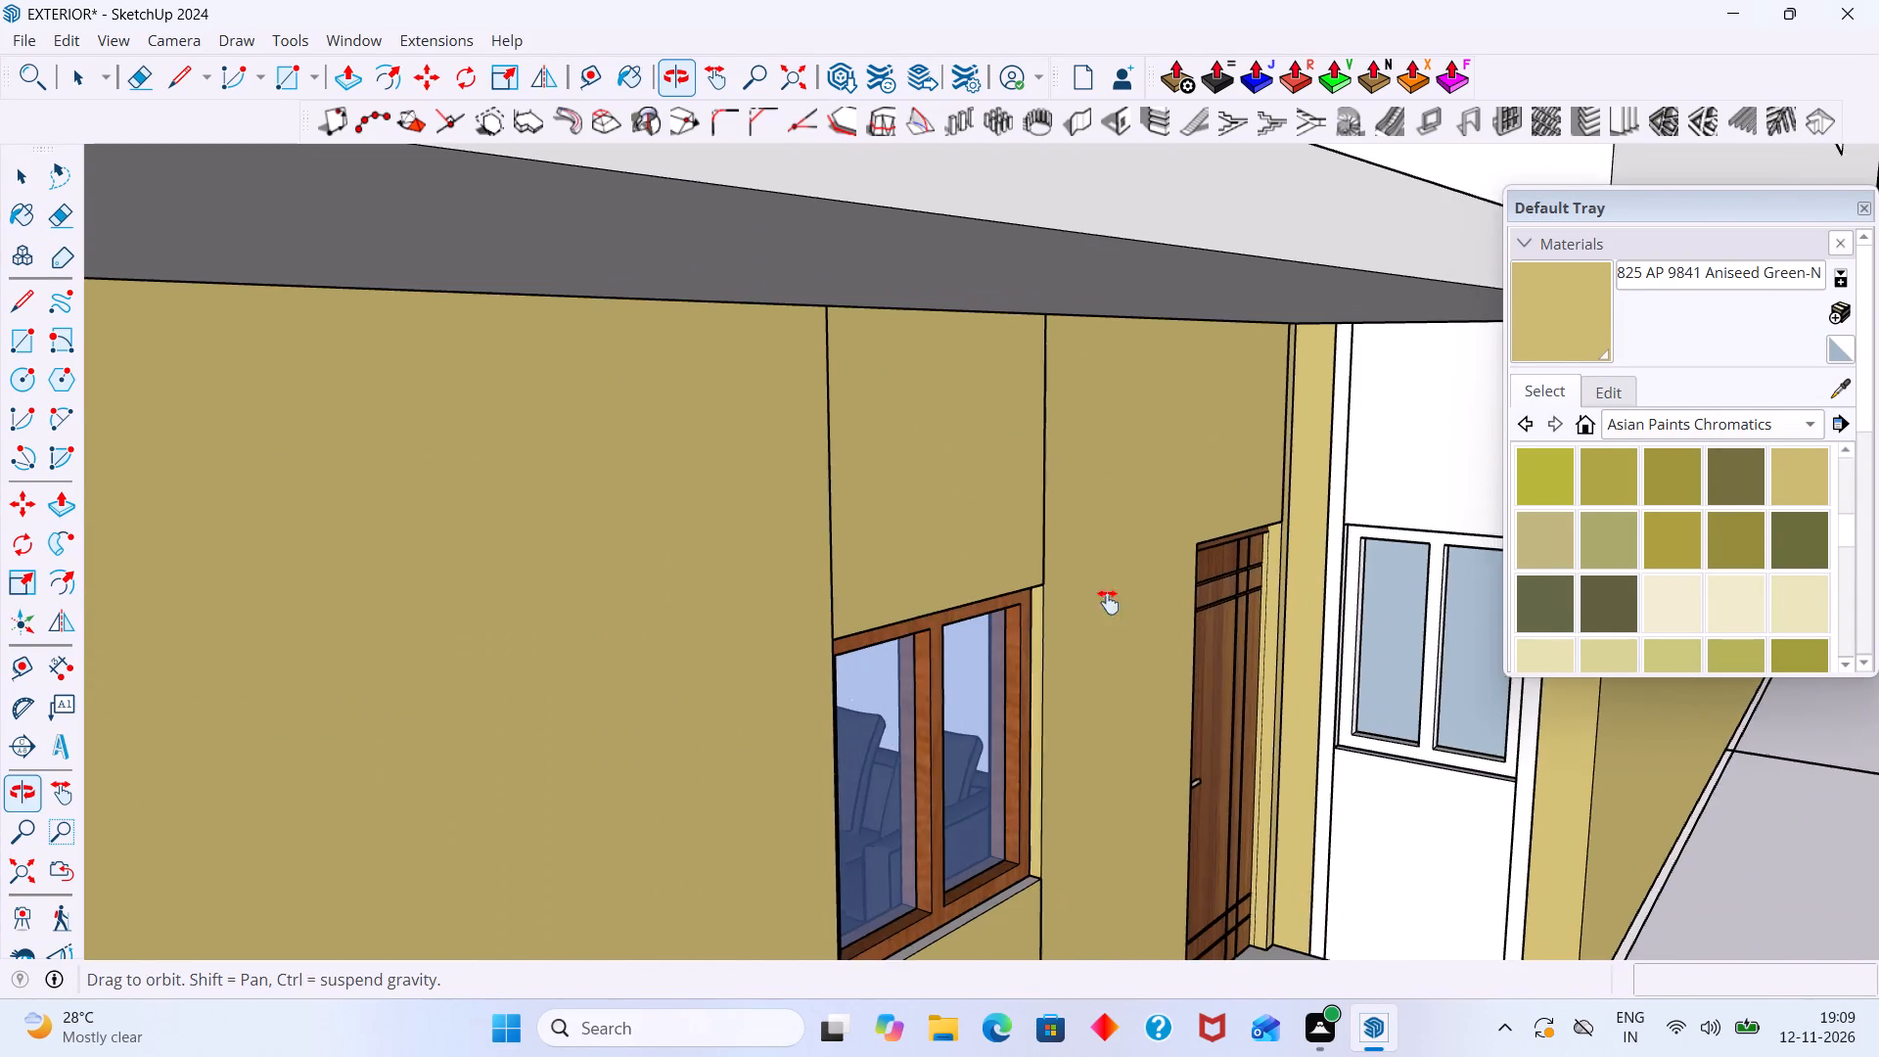
{"action": "middle_click_drag", "start_coordinate": [1108, 602], "coordinate": [1018, 591]}
{"action": "left_click", "coordinate": [1210, 478]}
{"action": "scroll", "coordinate": [1104, 662], "scroll_direction": "up", "scroll_amount": 6}
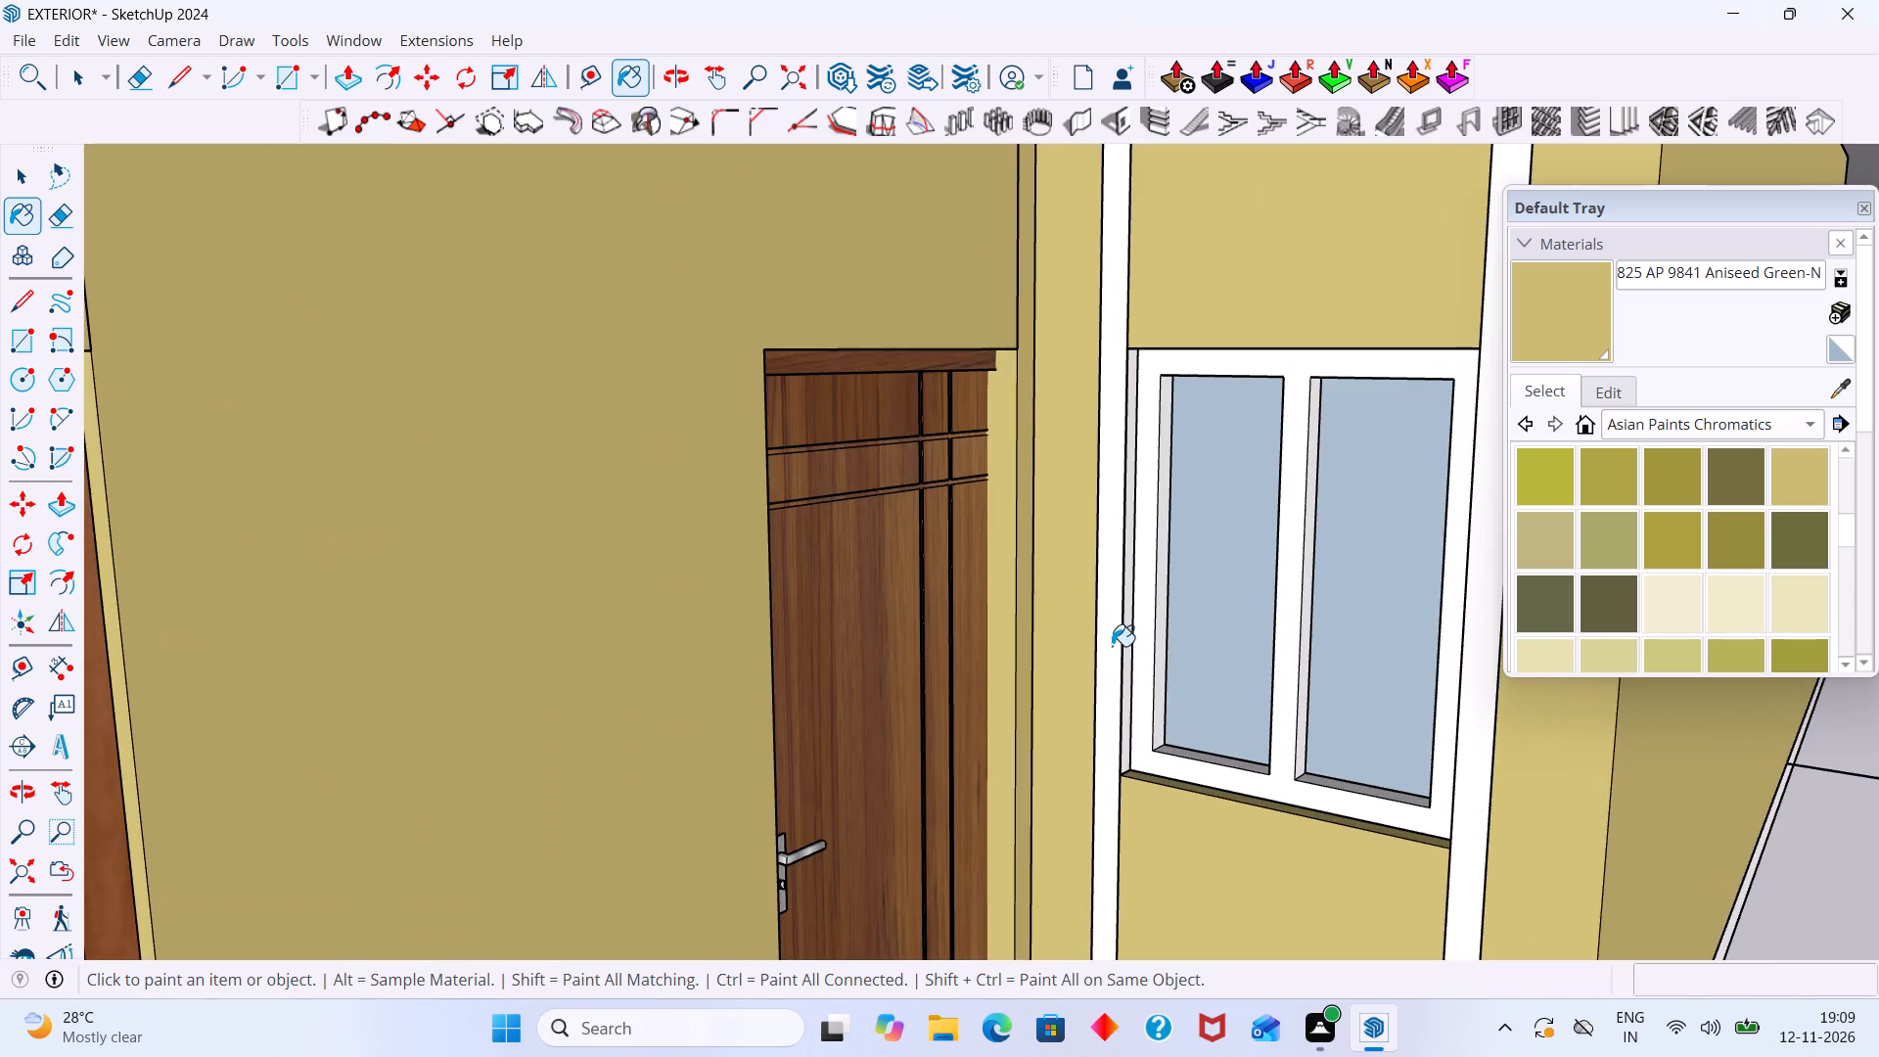
{"action": "left_click", "coordinate": [1112, 643]}
{"action": "scroll", "coordinate": [1109, 640], "scroll_direction": "down", "scroll_amount": 4}
{"action": "left_click", "coordinate": [1349, 674]}
{"action": "scroll", "coordinate": [1290, 682], "scroll_direction": "down", "scroll_amount": 3}
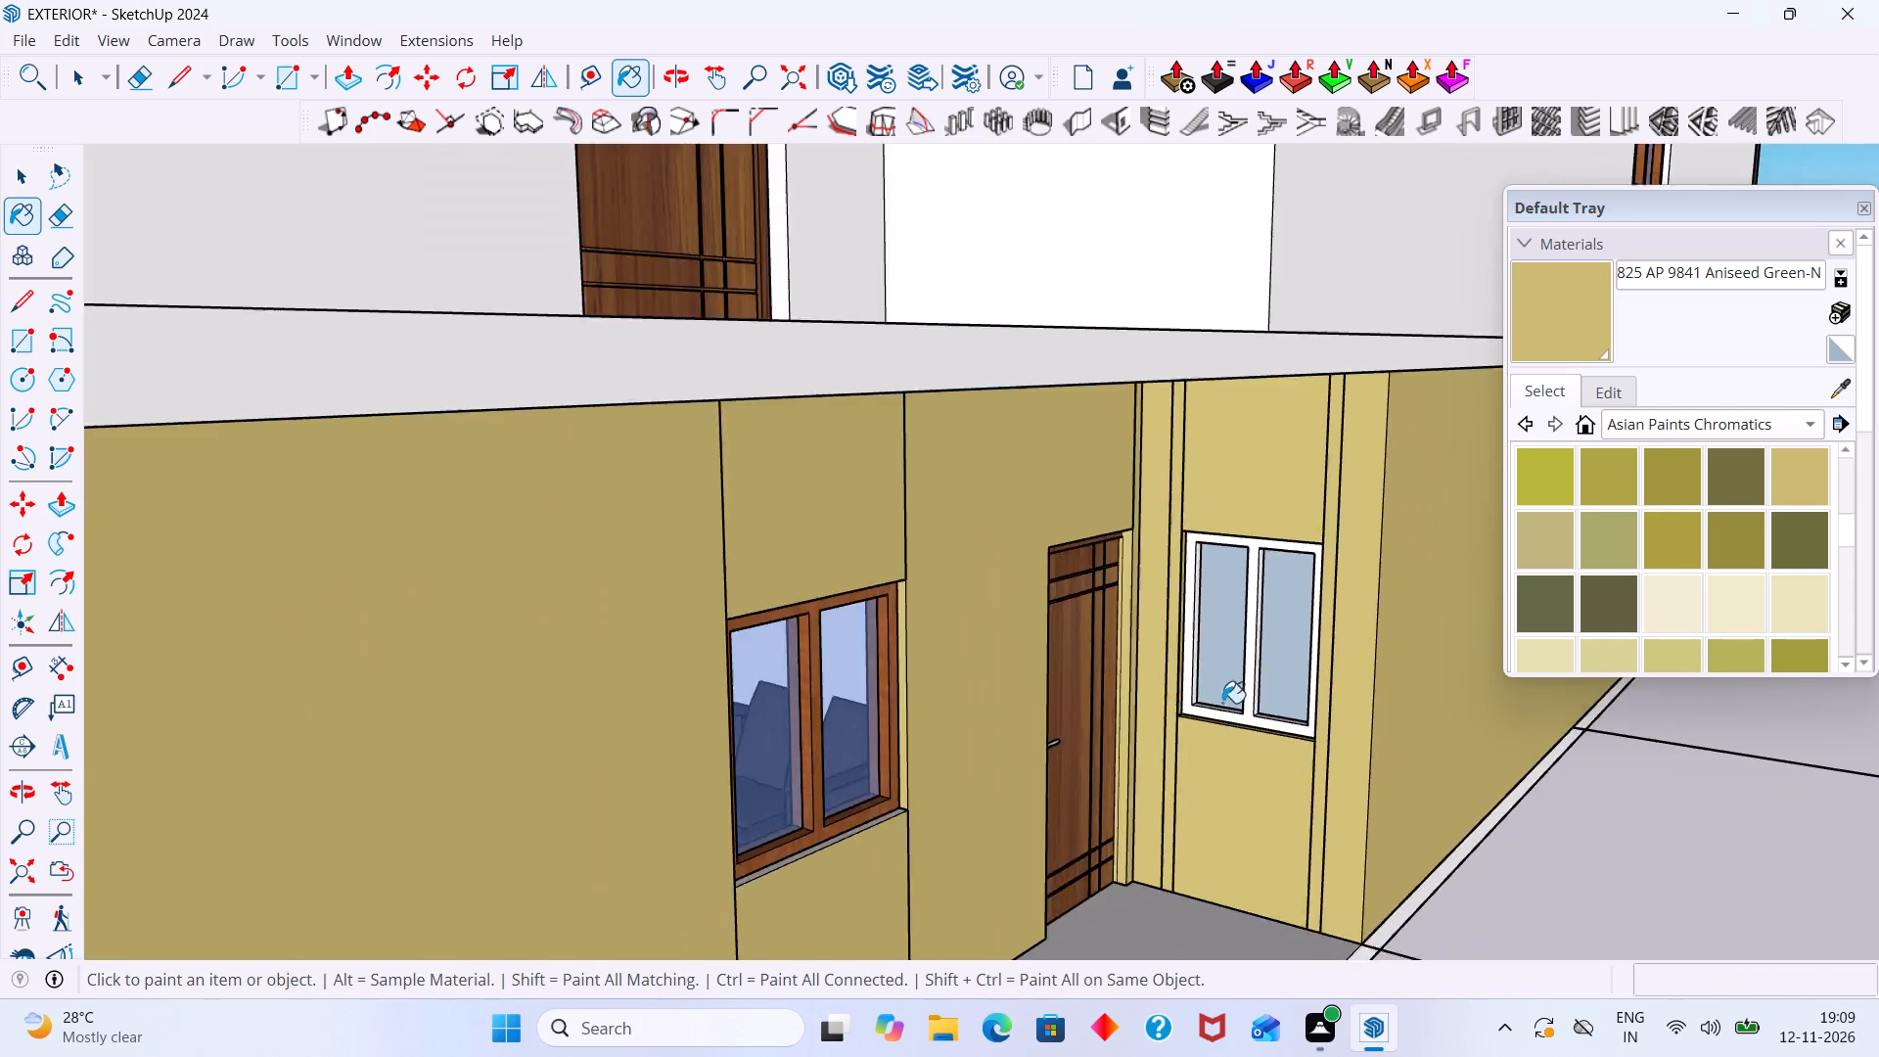
{"action": "scroll", "coordinate": [1222, 703], "scroll_direction": "down", "scroll_amount": 14}
Paint the ground-floor rear wall sections around its two windows with AP 9841 Aniseed Green-N.
{"action": "middle_click_drag", "start_coordinate": [1043, 777], "coordinate": [1127, 732]}
{"action": "scroll", "coordinate": [970, 742], "scroll_direction": "up", "scroll_amount": 4}
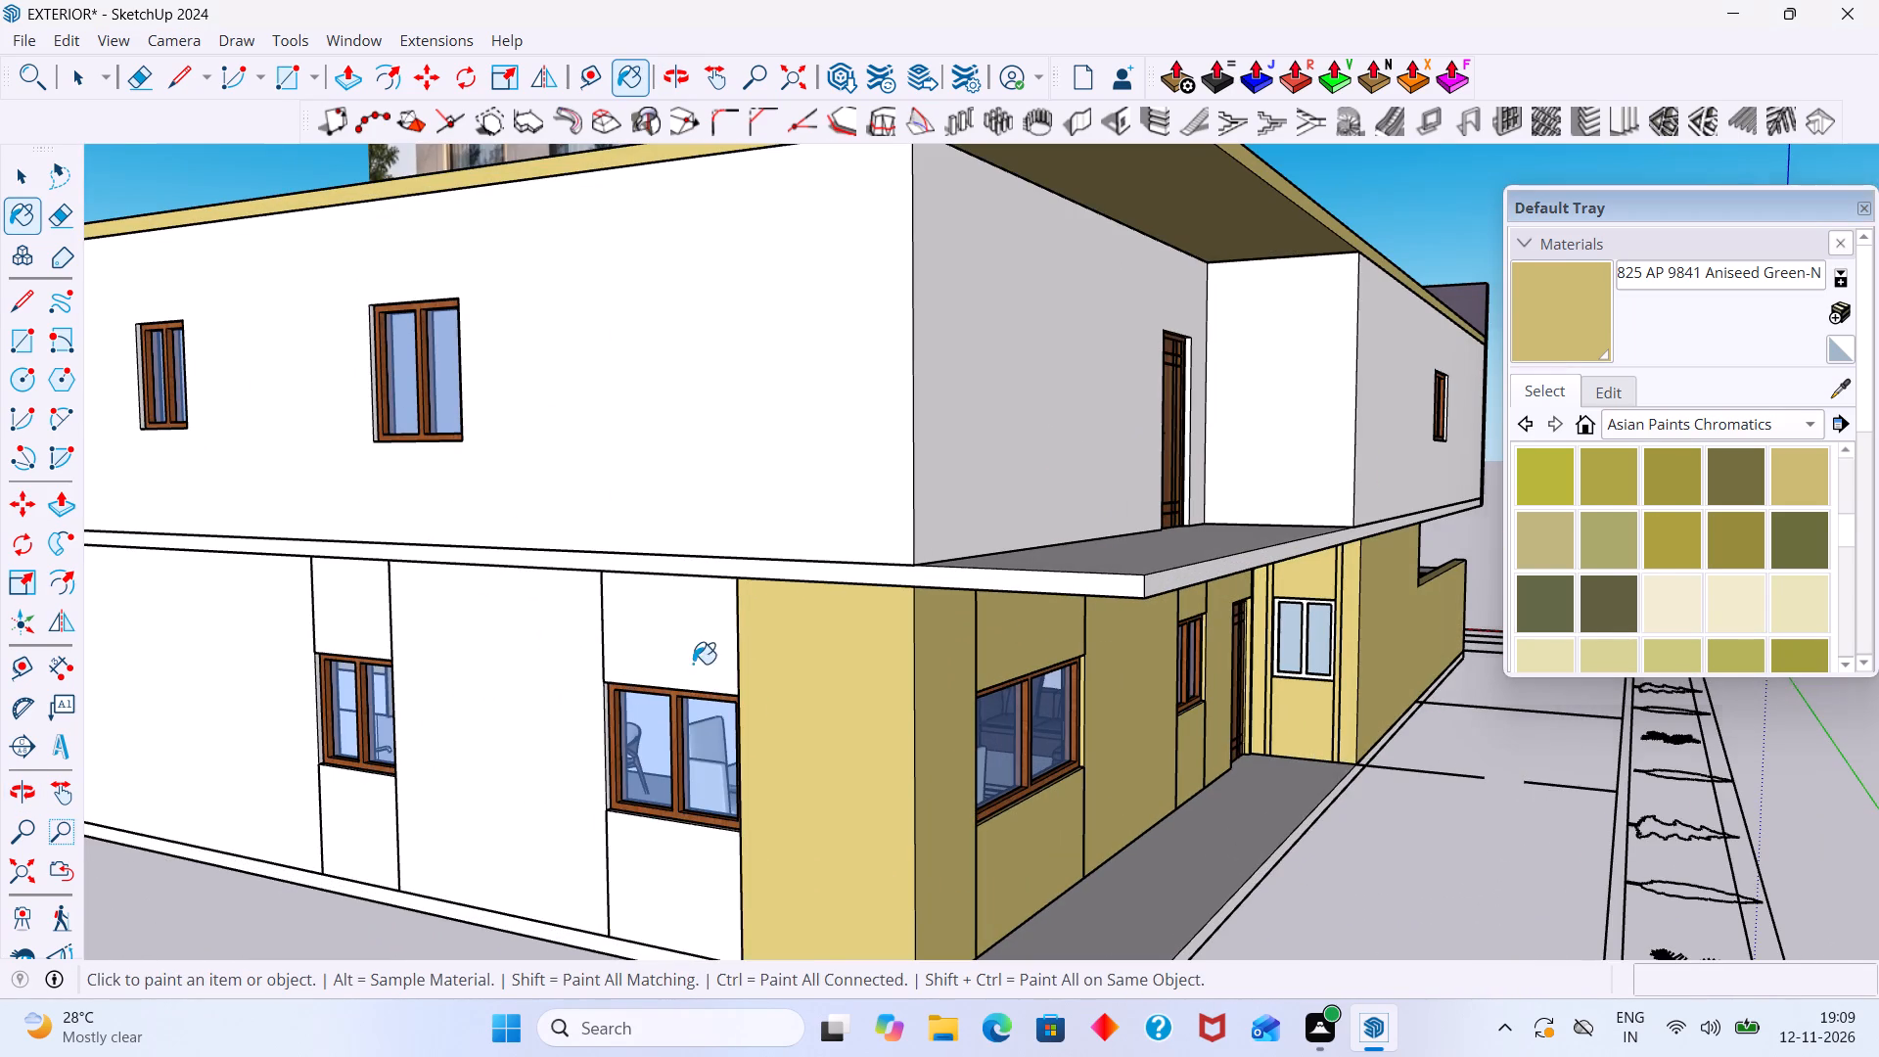
{"action": "left_click", "coordinate": [693, 664]}
{"action": "left_click", "coordinate": [556, 672]}
{"action": "left_click", "coordinate": [342, 635]}
{"action": "left_click", "coordinate": [280, 674]}
{"action": "scroll", "coordinate": [279, 674], "scroll_direction": "down", "scroll_amount": 7}
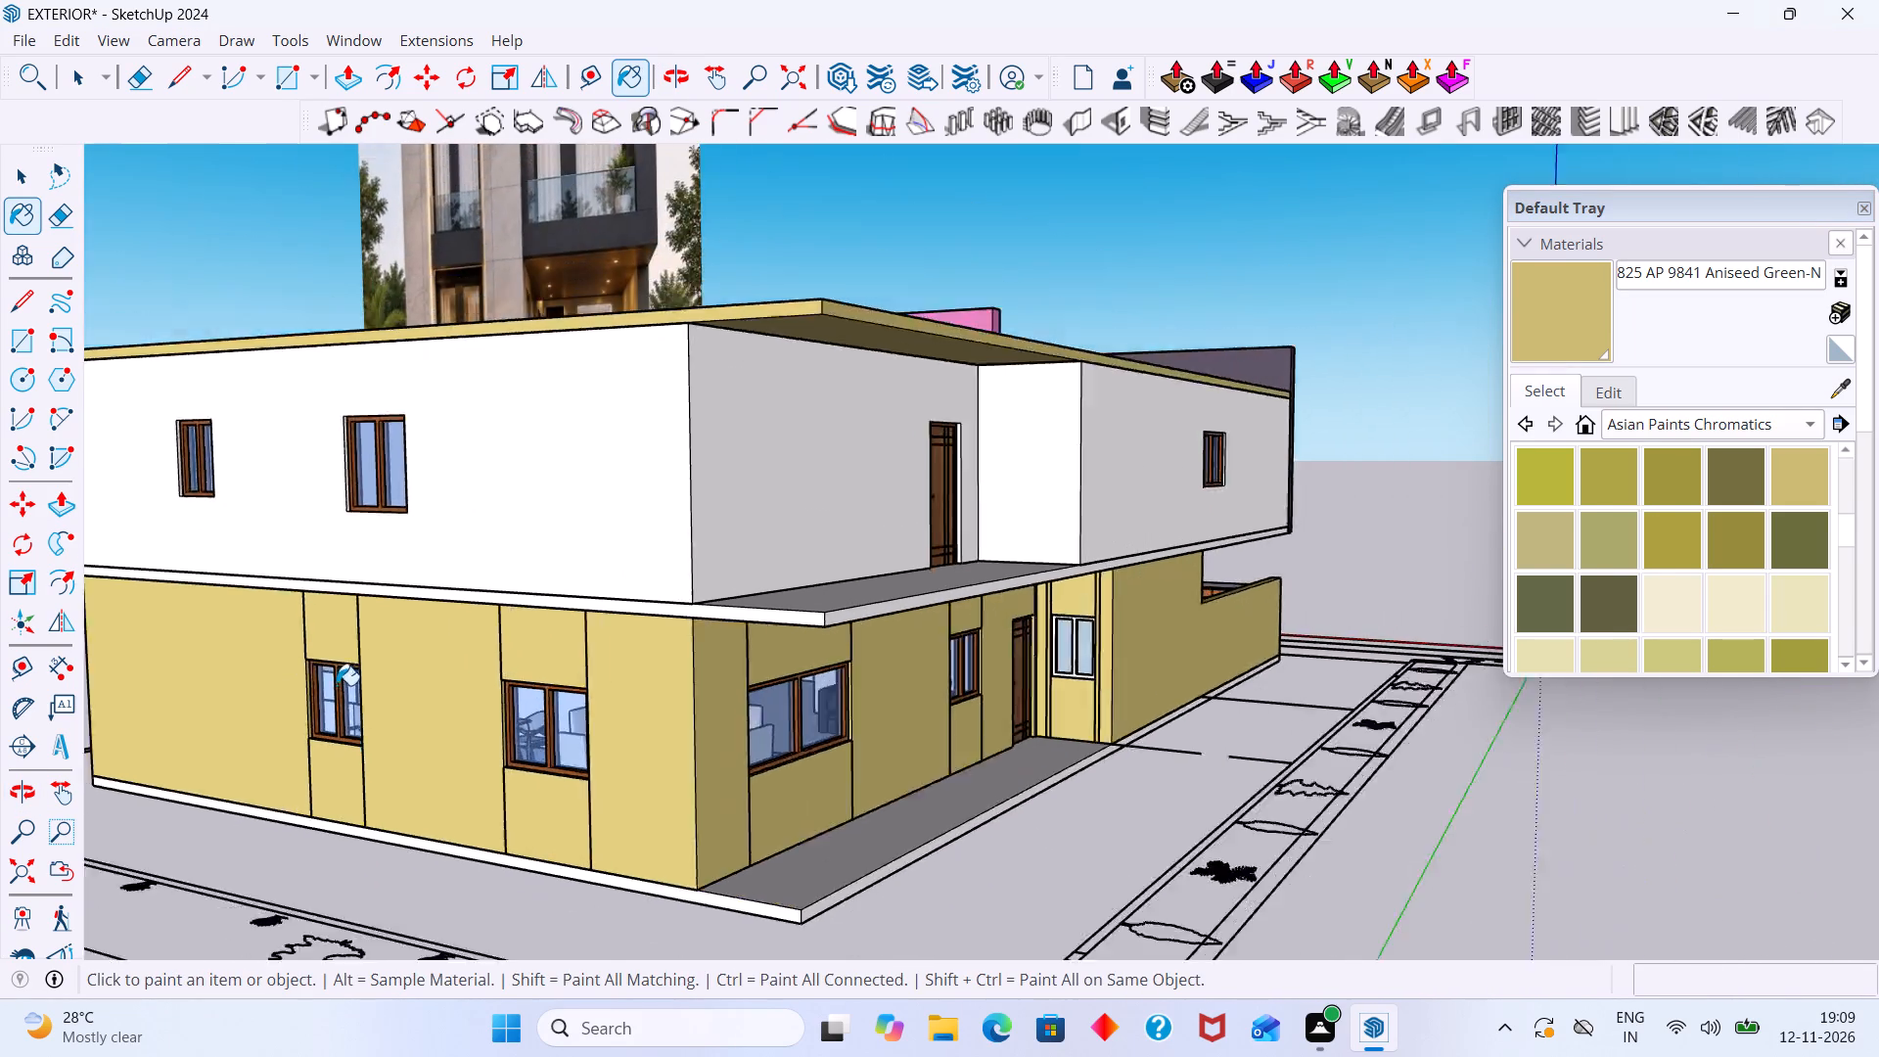
{"action": "scroll", "coordinate": [337, 685], "scroll_direction": "down", "scroll_amount": 1}
Paint the white ground-floor wall sections around the windows on the opposite long side with AP 9841 Aniseed Green-N.
{"action": "middle_click_drag", "start_coordinate": [399, 719], "coordinate": [1185, 729]}
{"action": "scroll", "coordinate": [1302, 721], "scroll_direction": "up", "scroll_amount": 2}
{"action": "left_click", "coordinate": [1359, 652]}
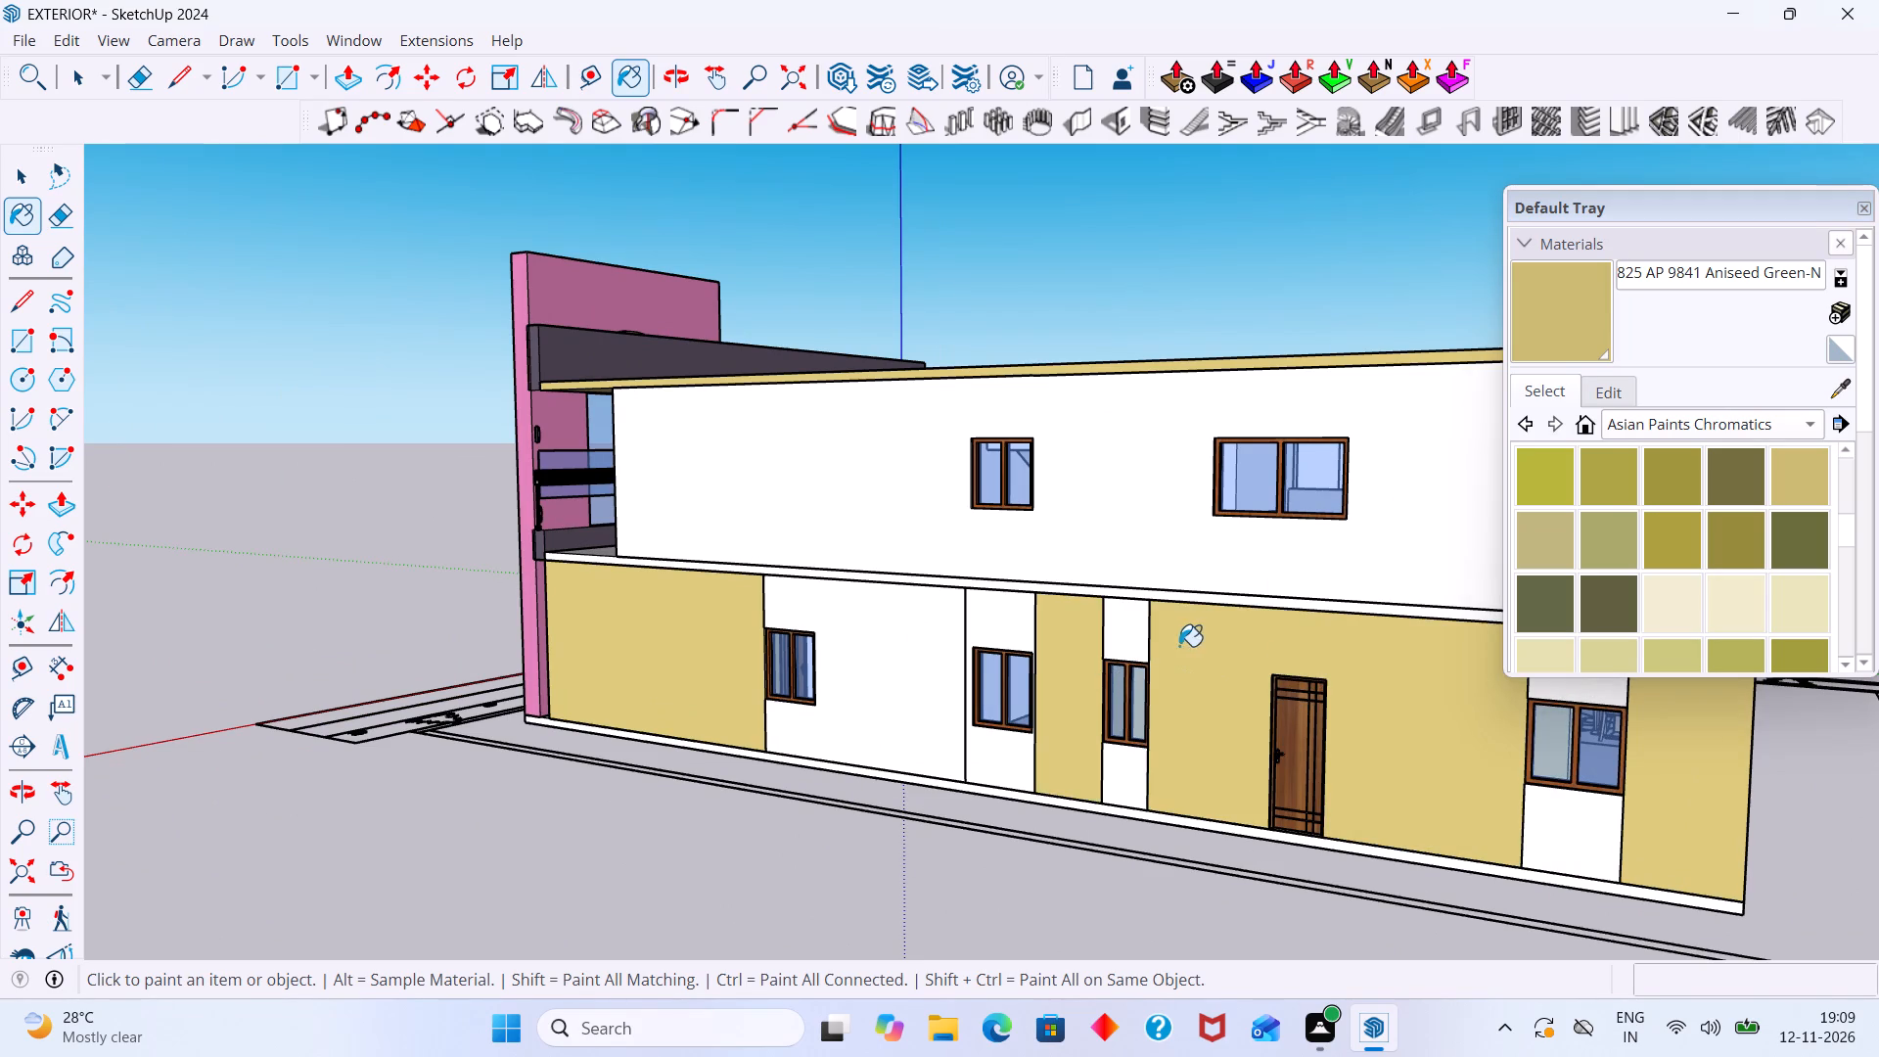
{"action": "left_click", "coordinate": [1137, 641]}
{"action": "left_click", "coordinate": [1006, 621]}
{"action": "left_click", "coordinate": [890, 651]}
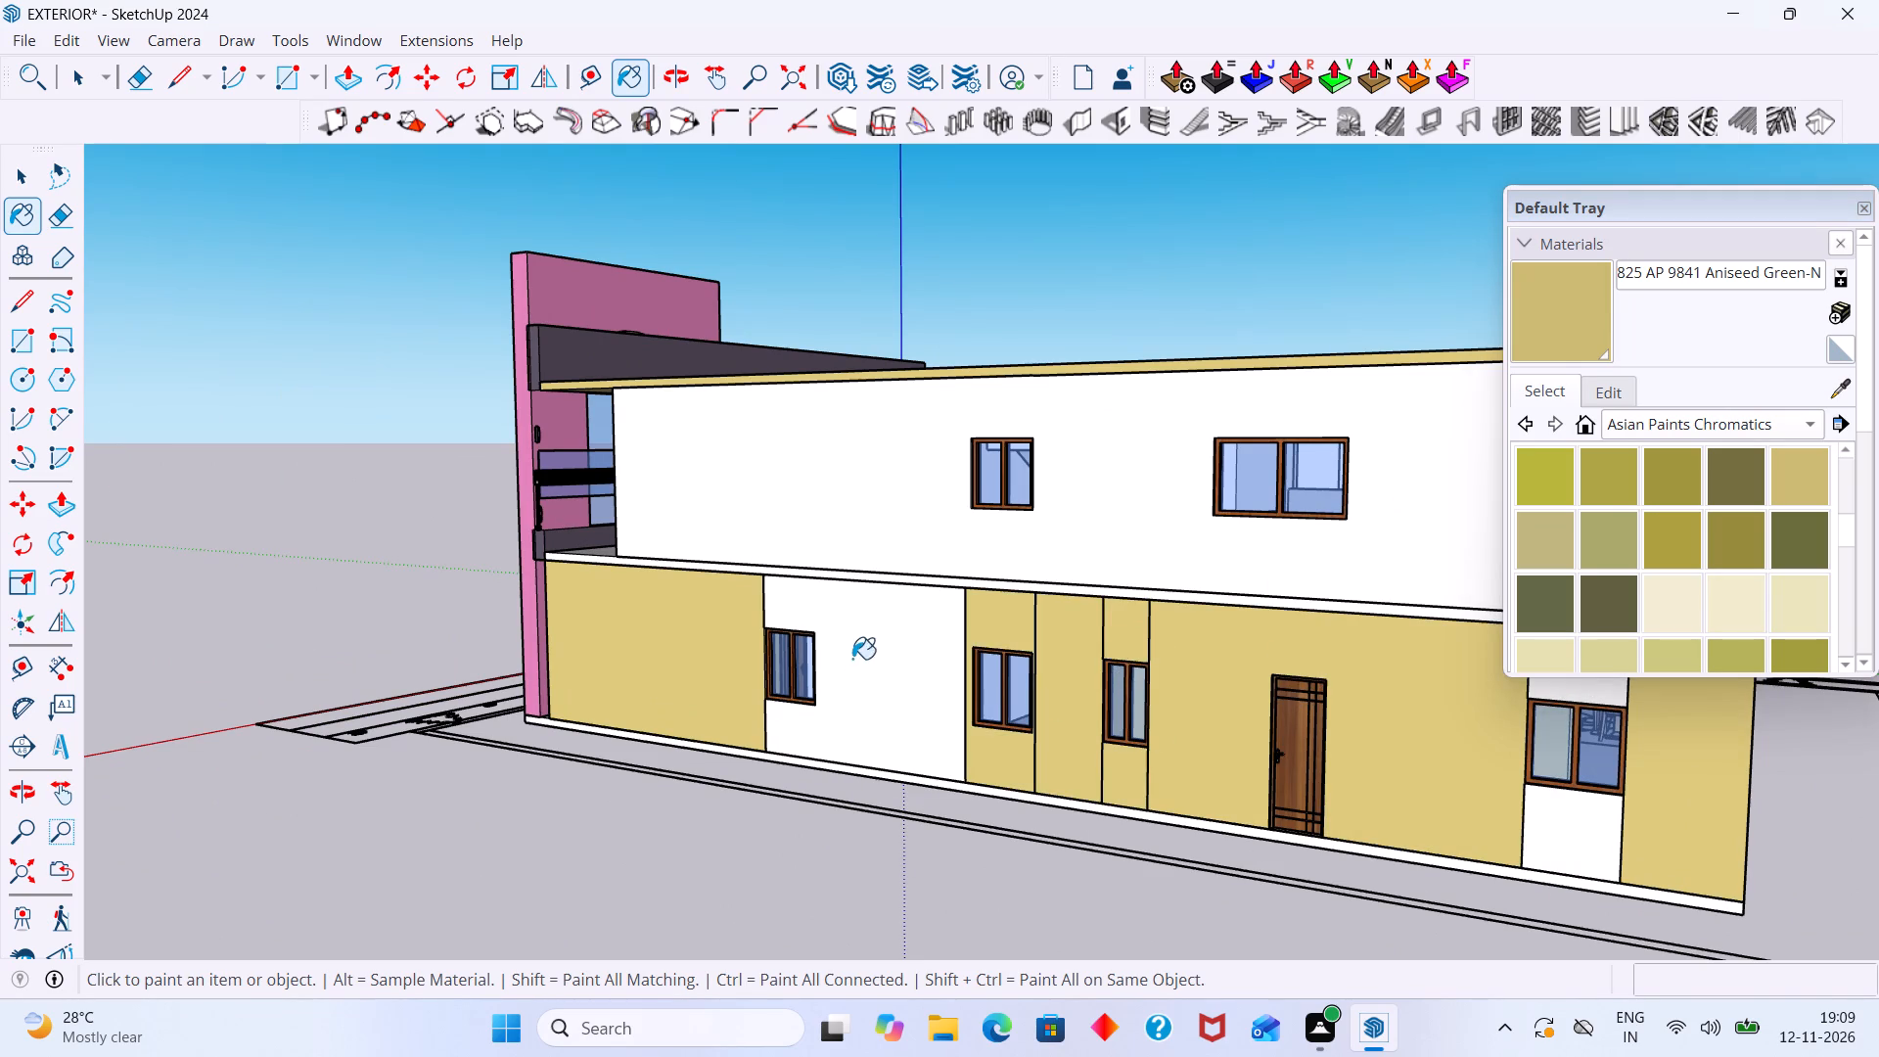
{"action": "scroll", "coordinate": [847, 664], "scroll_direction": "down", "scroll_amount": 2}
{"action": "left_click", "coordinate": [879, 673]}
{"action": "scroll", "coordinate": [872, 673], "scroll_direction": "down", "scroll_amount": 2}
{"action": "middle_click_drag", "start_coordinate": [882, 706], "coordinate": [990, 787]}
{"action": "scroll", "coordinate": [1361, 774], "scroll_direction": "up", "scroll_amount": 1}
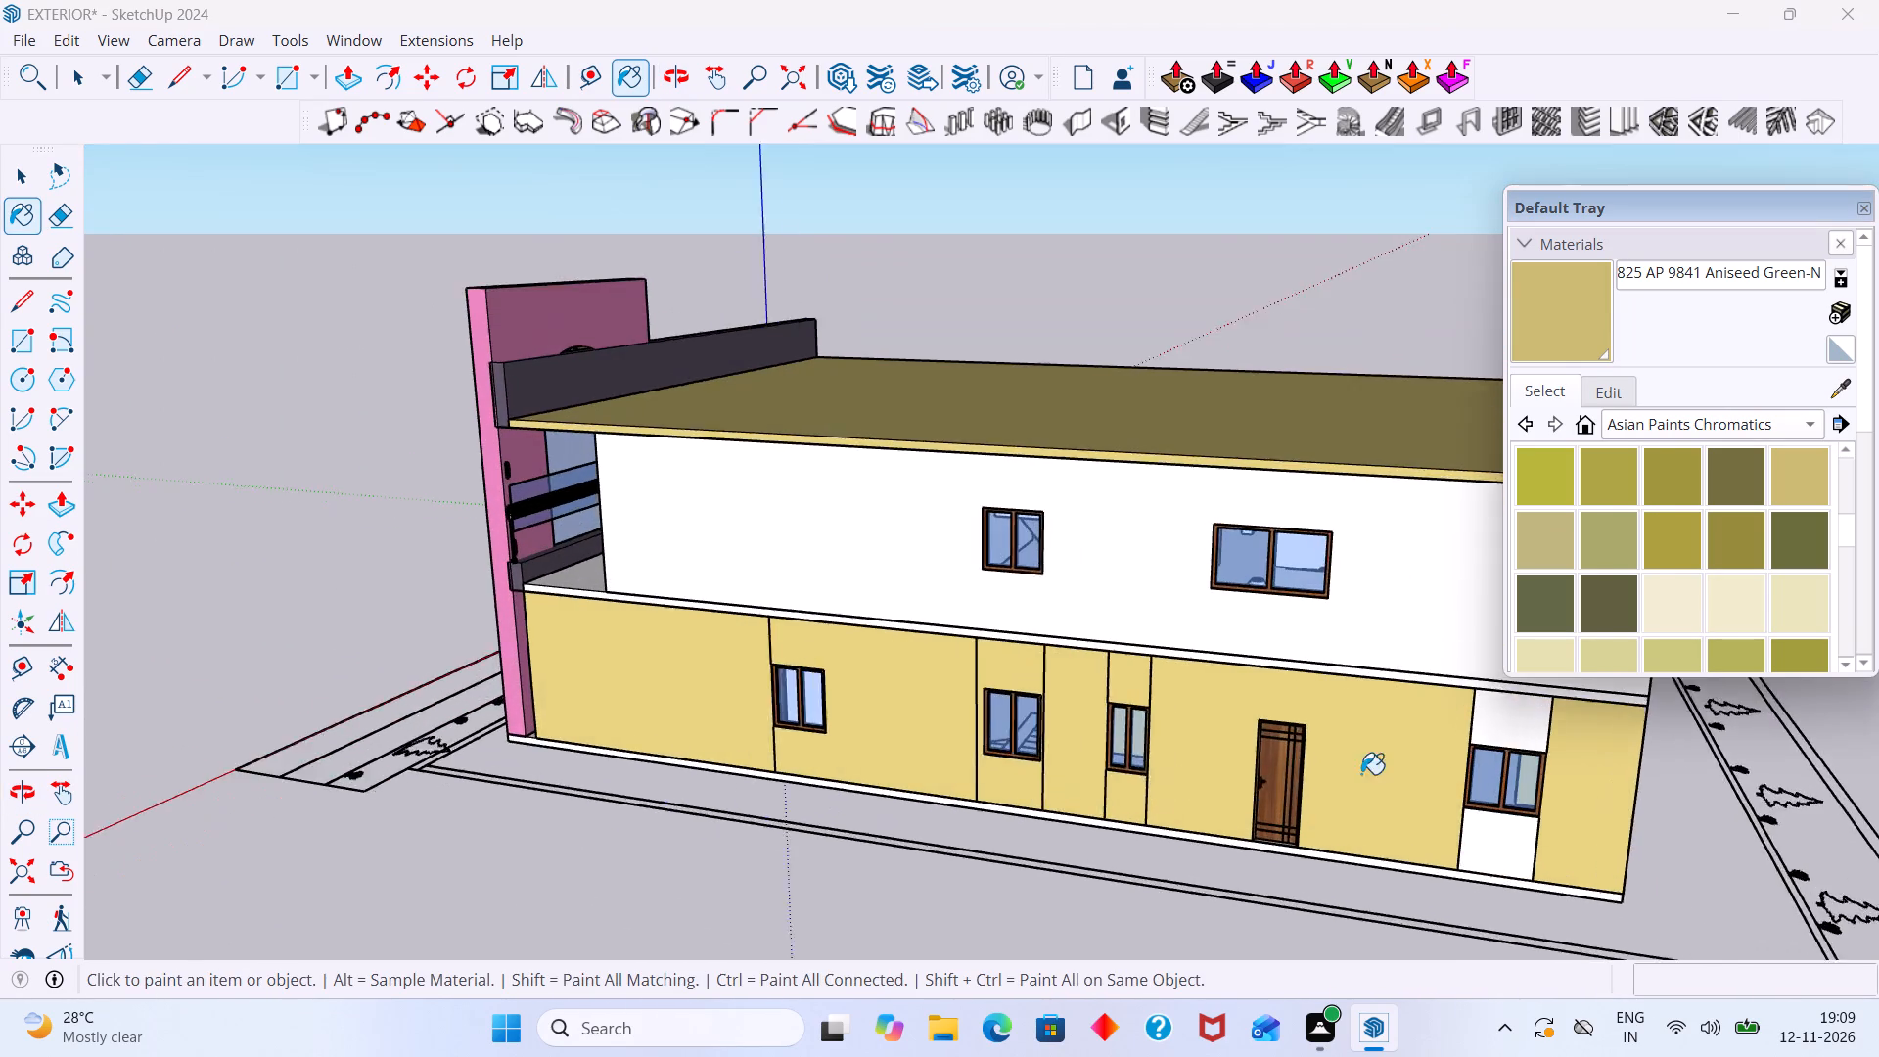
{"action": "scroll", "coordinate": [1361, 774], "scroll_direction": "up", "scroll_amount": 4}
{"action": "left_click", "coordinate": [1512, 719]}
{"action": "scroll", "coordinate": [1456, 732], "scroll_direction": "down", "scroll_amount": 10}
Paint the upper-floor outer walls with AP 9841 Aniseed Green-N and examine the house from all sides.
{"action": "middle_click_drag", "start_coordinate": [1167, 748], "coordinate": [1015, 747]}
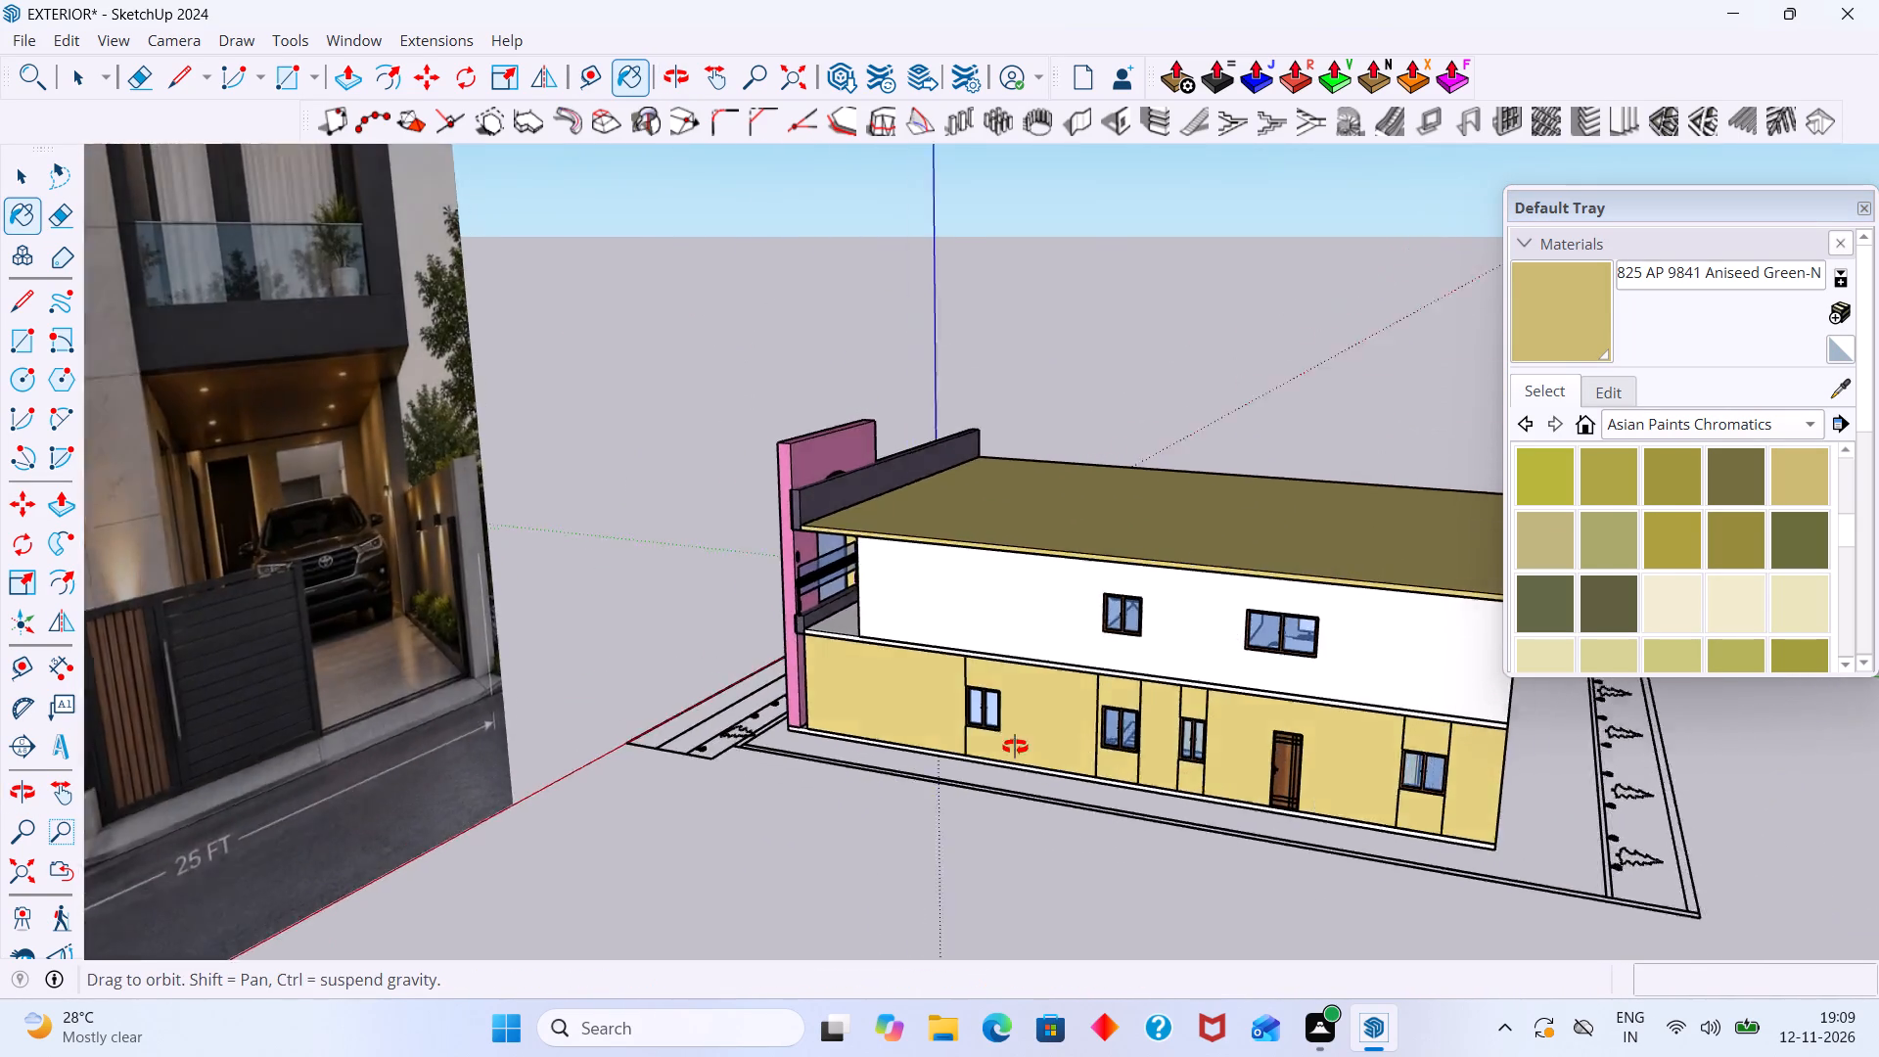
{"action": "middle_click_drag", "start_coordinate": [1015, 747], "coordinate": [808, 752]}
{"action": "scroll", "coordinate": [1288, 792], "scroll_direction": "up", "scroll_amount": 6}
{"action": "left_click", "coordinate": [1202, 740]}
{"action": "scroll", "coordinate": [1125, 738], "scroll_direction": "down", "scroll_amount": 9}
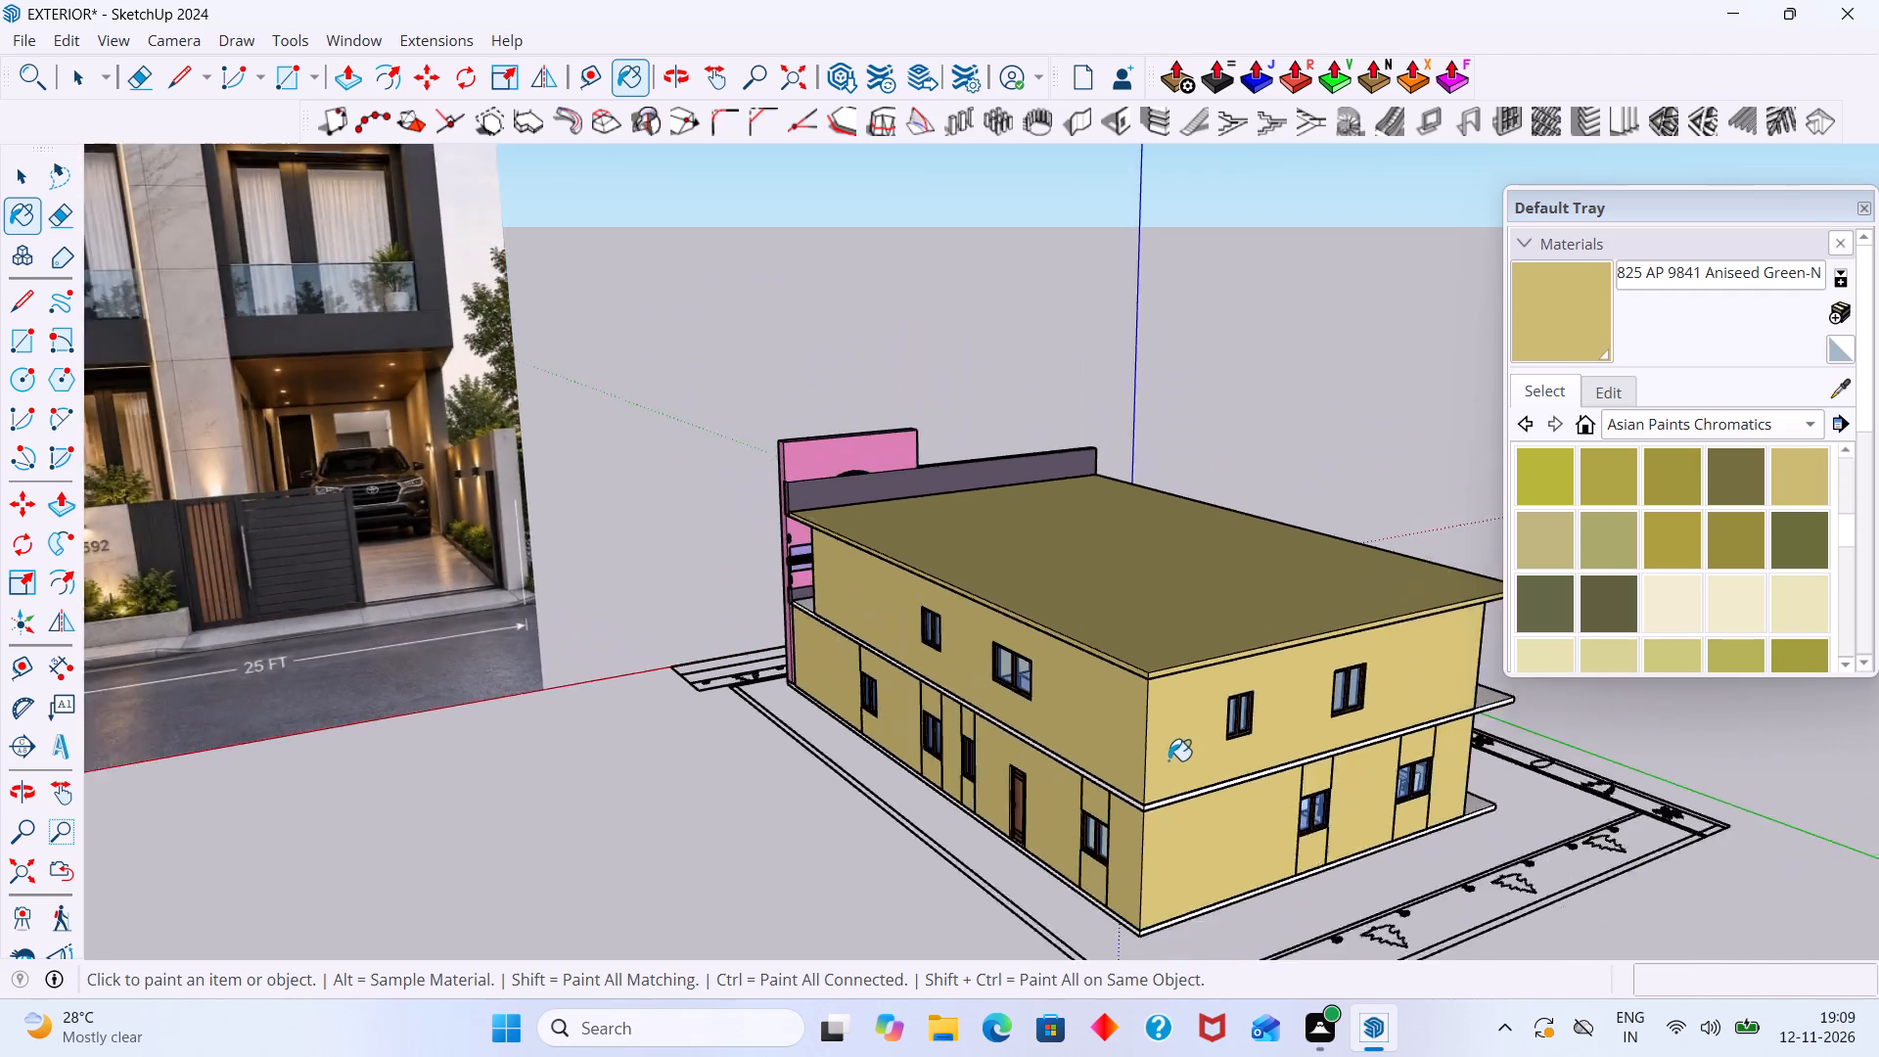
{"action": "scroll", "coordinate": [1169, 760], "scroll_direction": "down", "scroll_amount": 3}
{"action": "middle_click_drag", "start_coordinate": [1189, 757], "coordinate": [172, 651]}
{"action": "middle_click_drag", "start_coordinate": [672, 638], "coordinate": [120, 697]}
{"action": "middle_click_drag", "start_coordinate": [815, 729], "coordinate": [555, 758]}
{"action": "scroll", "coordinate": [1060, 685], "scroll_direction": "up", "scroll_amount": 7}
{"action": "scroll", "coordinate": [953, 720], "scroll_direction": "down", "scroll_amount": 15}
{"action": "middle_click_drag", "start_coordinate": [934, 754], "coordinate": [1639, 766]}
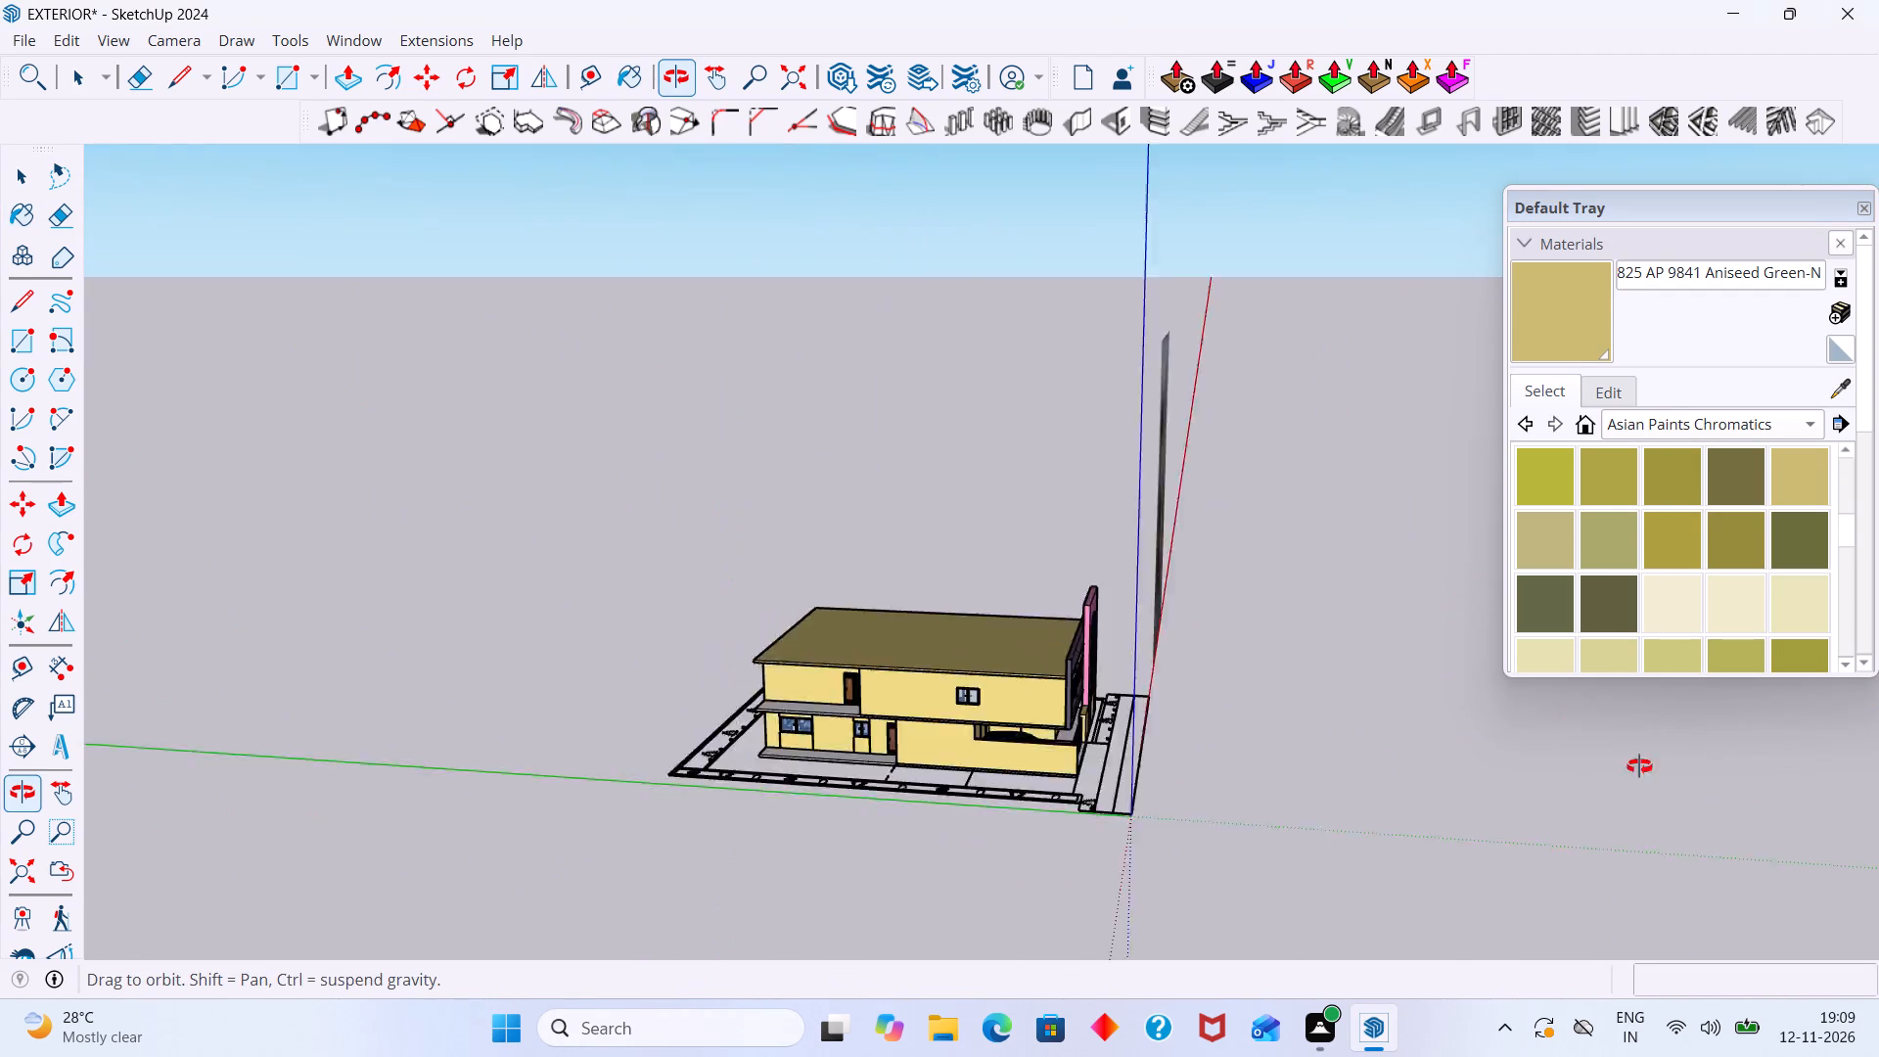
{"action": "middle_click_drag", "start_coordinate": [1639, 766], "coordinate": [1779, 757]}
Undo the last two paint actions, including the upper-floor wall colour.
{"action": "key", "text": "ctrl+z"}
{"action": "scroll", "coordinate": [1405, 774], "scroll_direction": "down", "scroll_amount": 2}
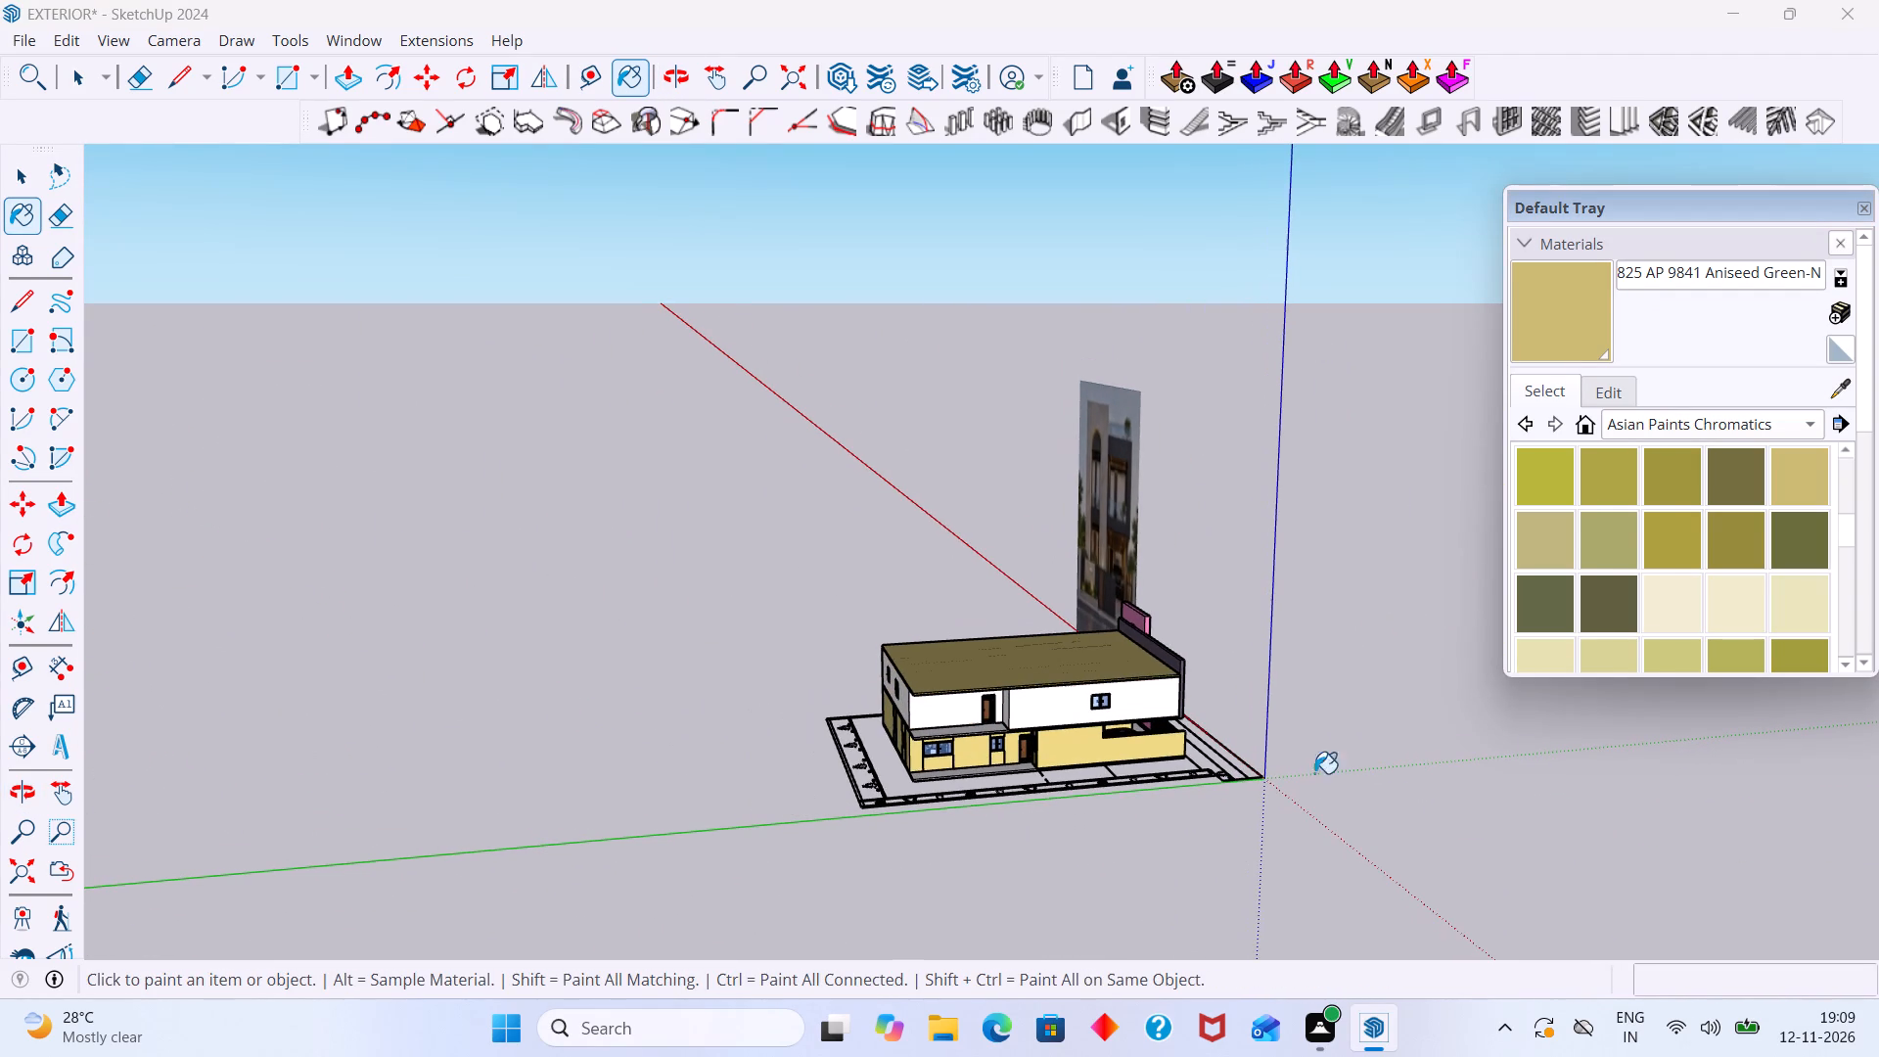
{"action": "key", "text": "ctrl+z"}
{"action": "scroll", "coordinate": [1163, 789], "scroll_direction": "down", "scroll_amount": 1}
Open the roof slab group for editing and paint its top face with Blacktop Old 01 from Asphalt and Concrete.
{"action": "key", "text": "space"}
{"action": "scroll", "coordinate": [1009, 684], "scroll_direction": "up", "scroll_amount": 6}
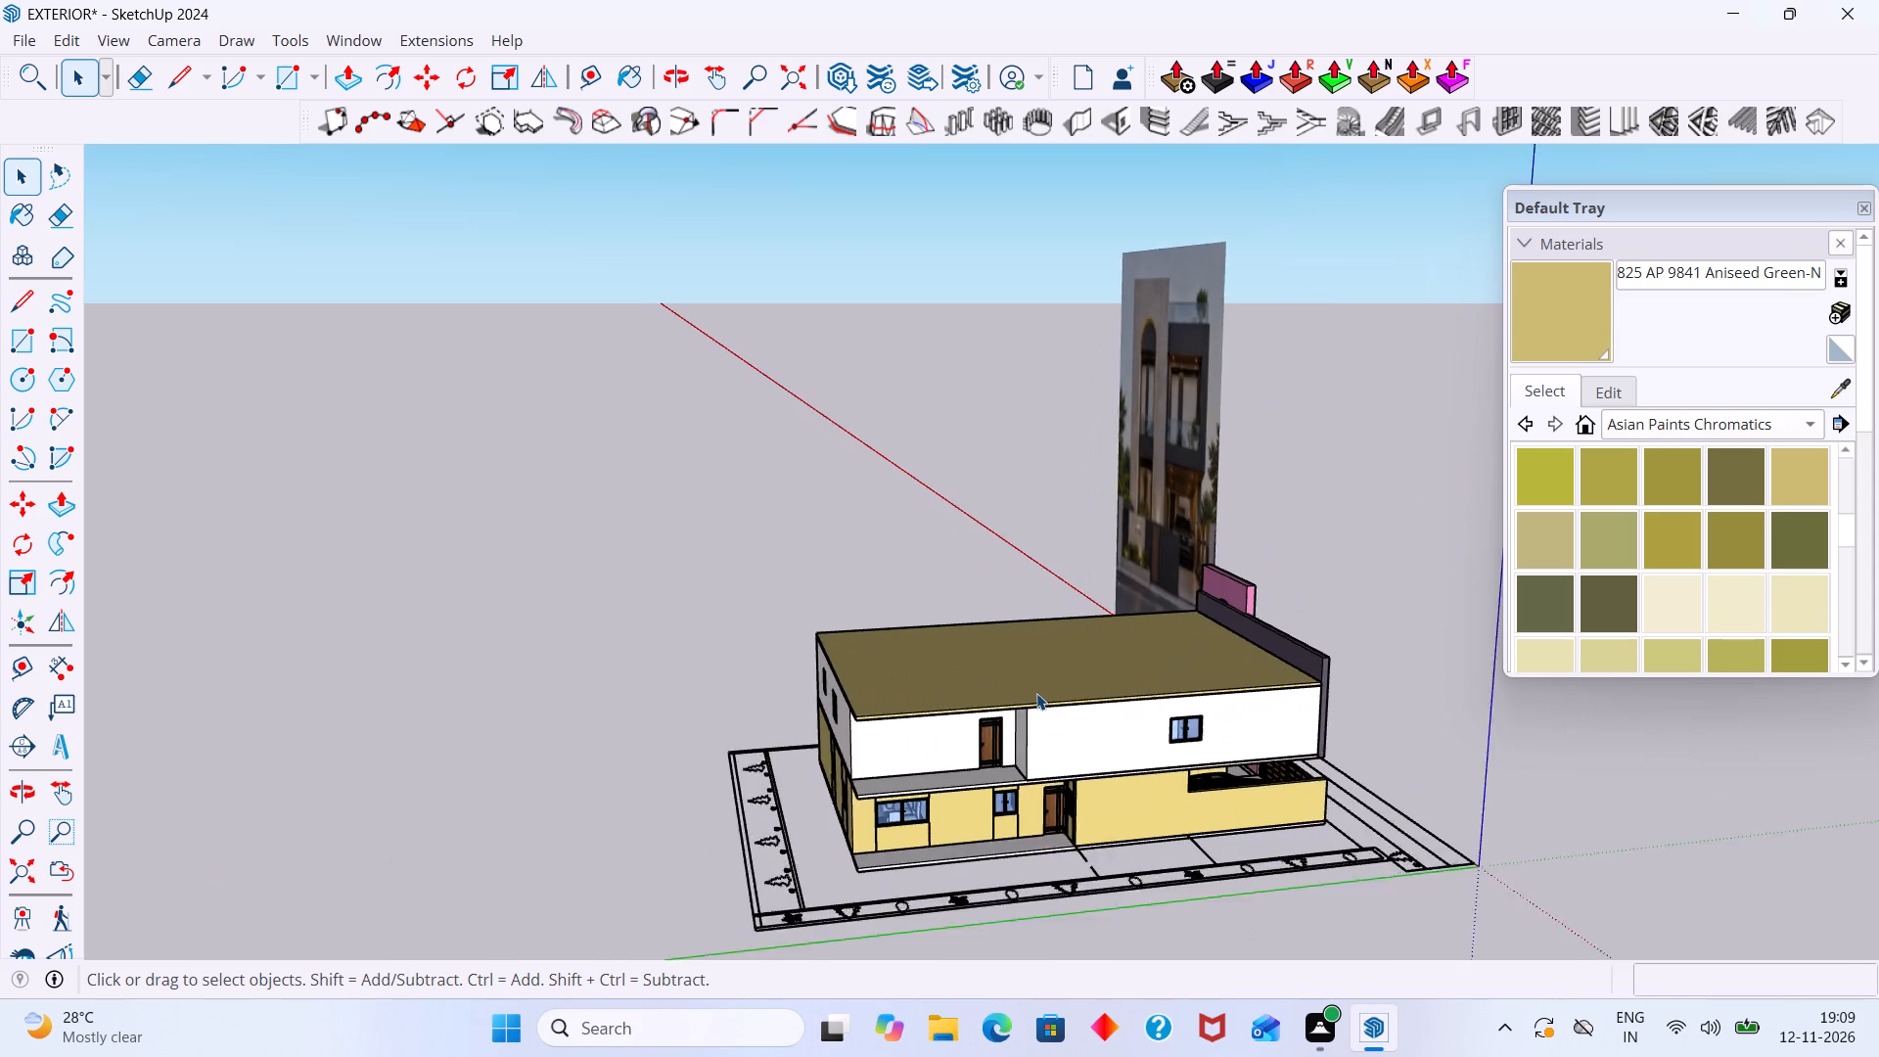
{"action": "scroll", "coordinate": [994, 713], "scroll_direction": "up", "scroll_amount": 15}
{"action": "left_click", "coordinate": [943, 703]}
{"action": "scroll", "coordinate": [947, 716], "scroll_direction": "down", "scroll_amount": 1}
{"action": "double_click", "coordinate": [943, 721]}
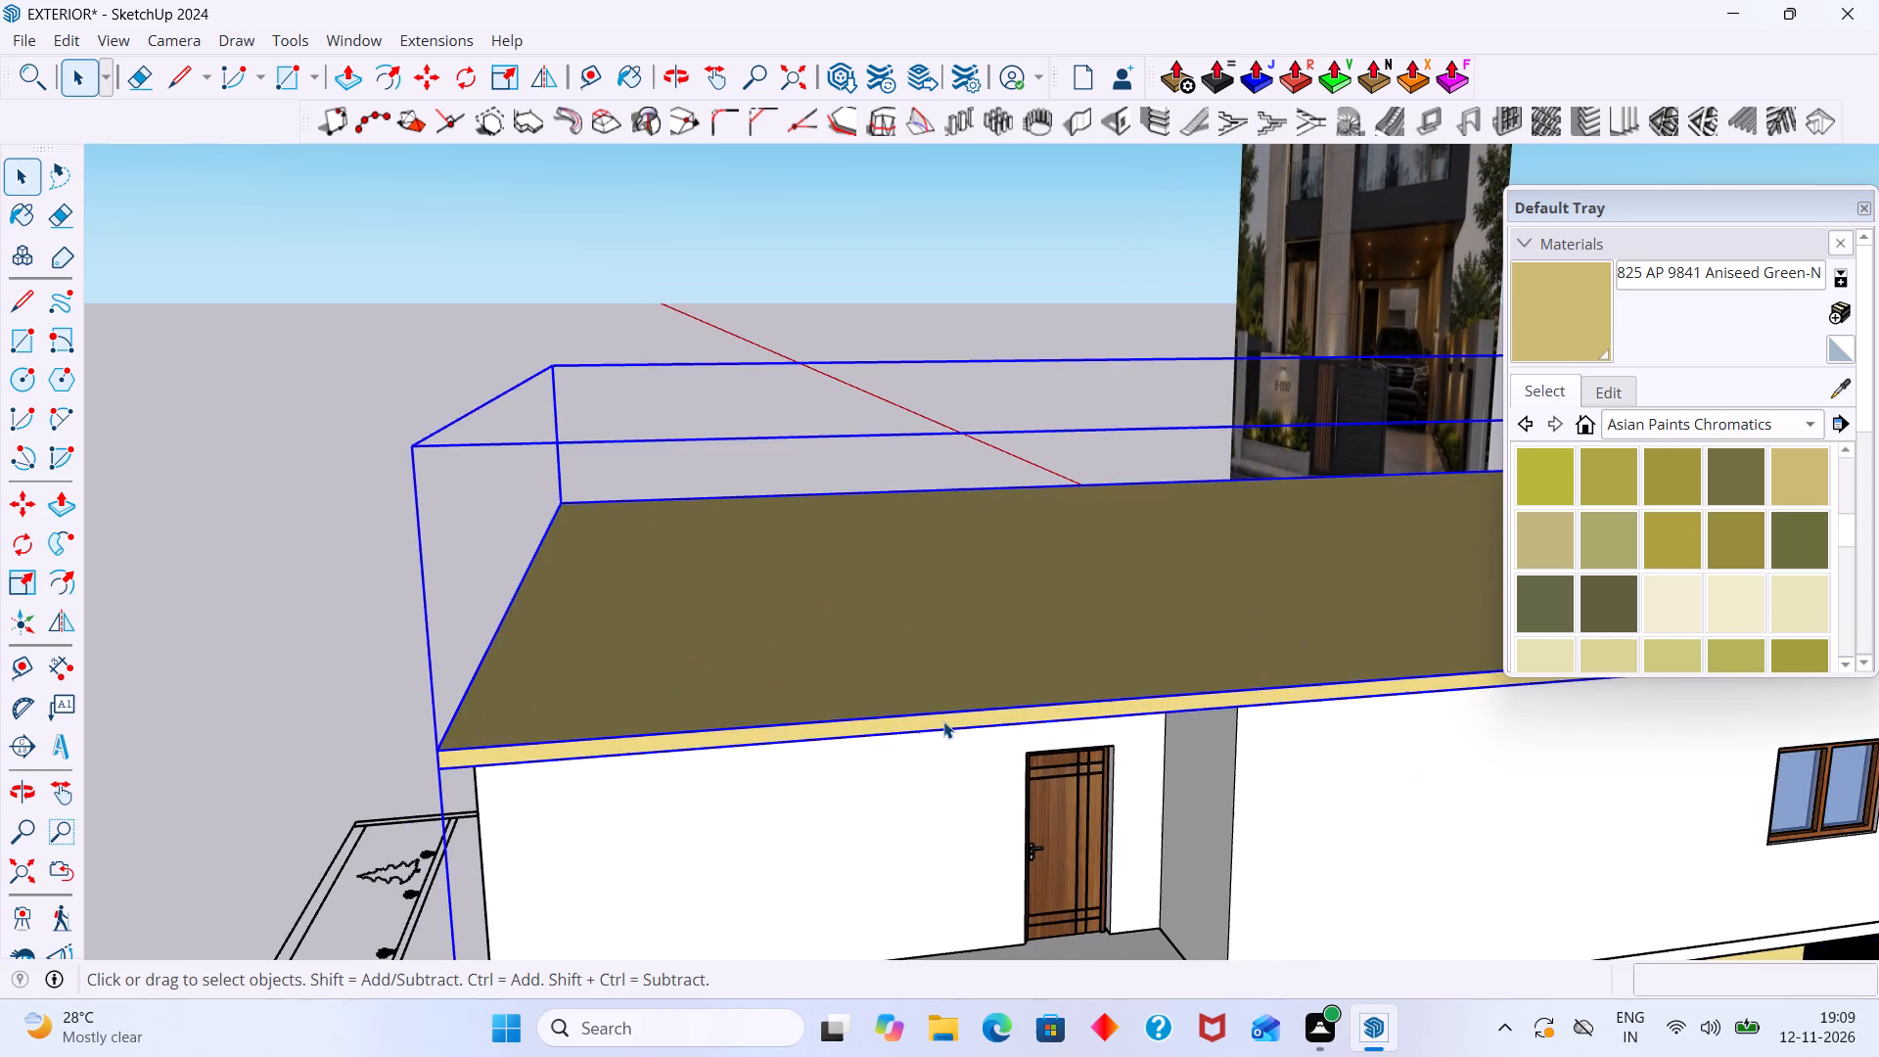
{"action": "scroll", "coordinate": [943, 720], "scroll_direction": "up", "scroll_amount": 2}
{"action": "left_click", "coordinate": [941, 718]}
{"action": "scroll", "coordinate": [1004, 696], "scroll_direction": "down", "scroll_amount": 7}
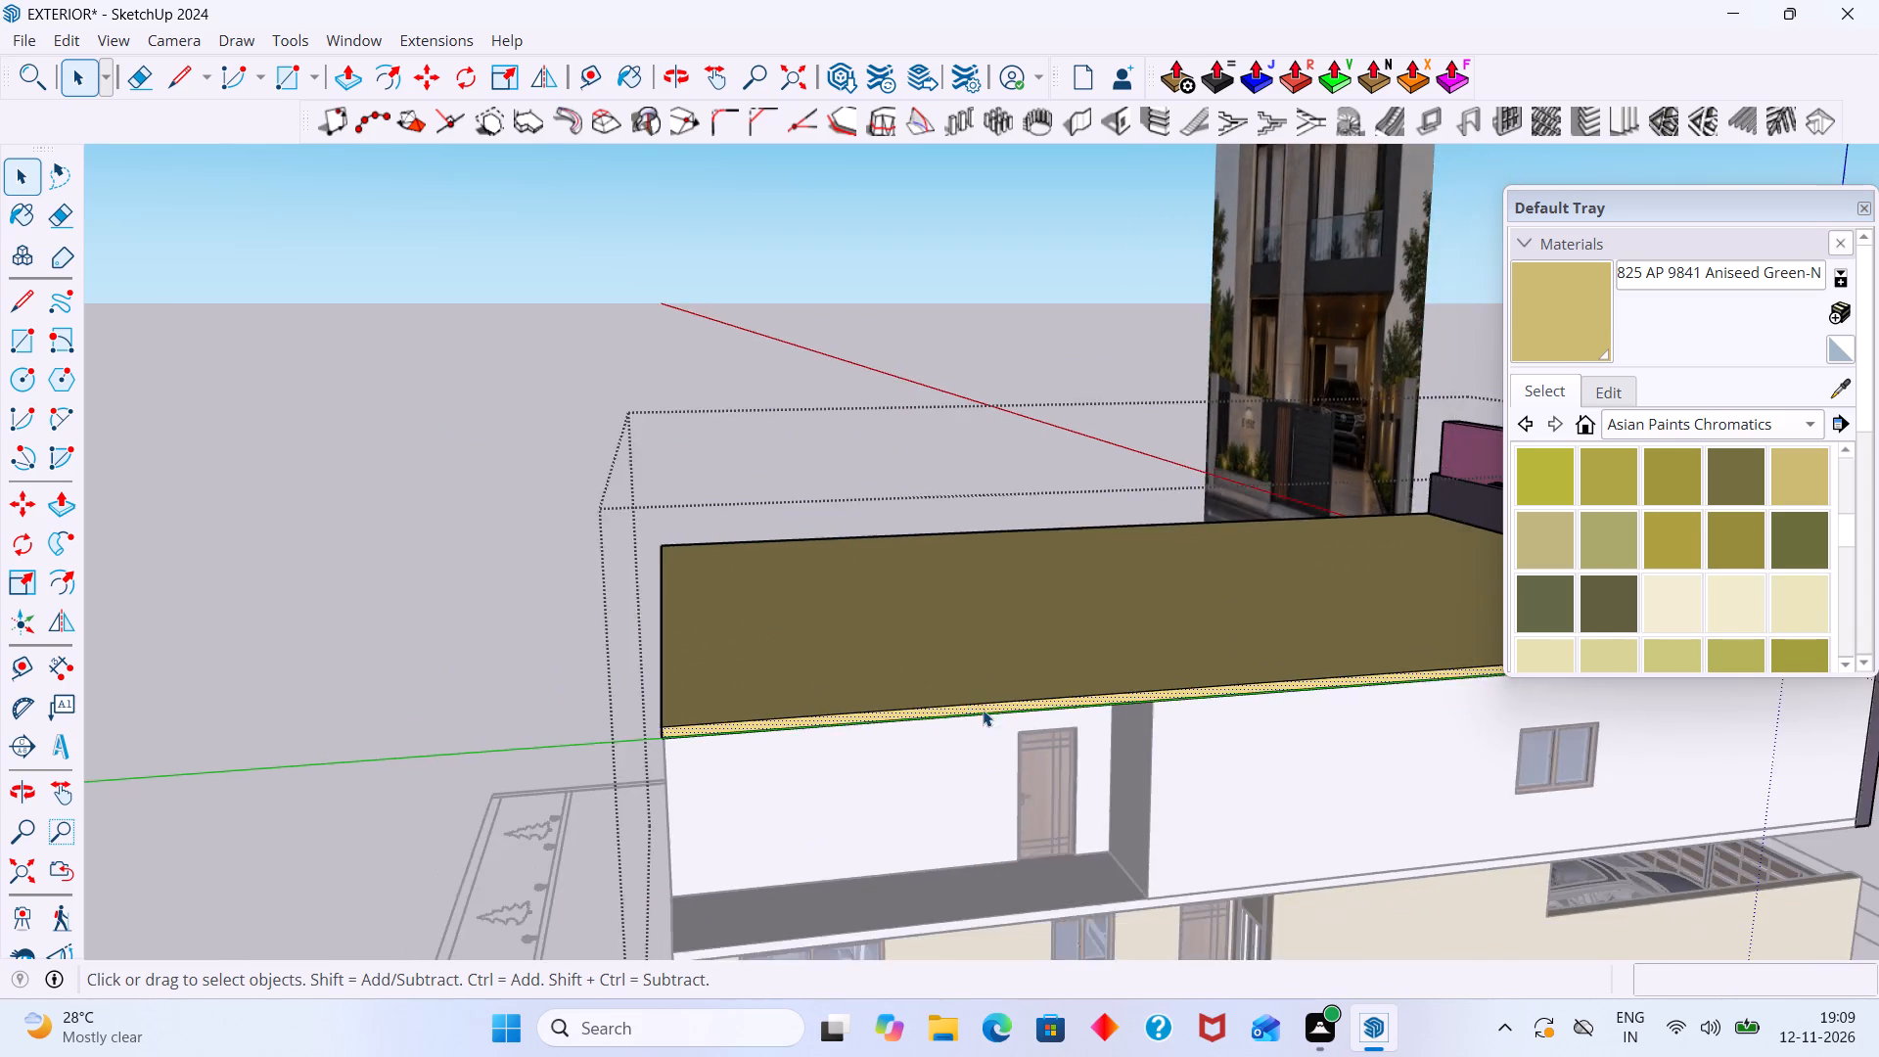
{"action": "middle_click_drag", "start_coordinate": [990, 712], "coordinate": [1297, 709]}
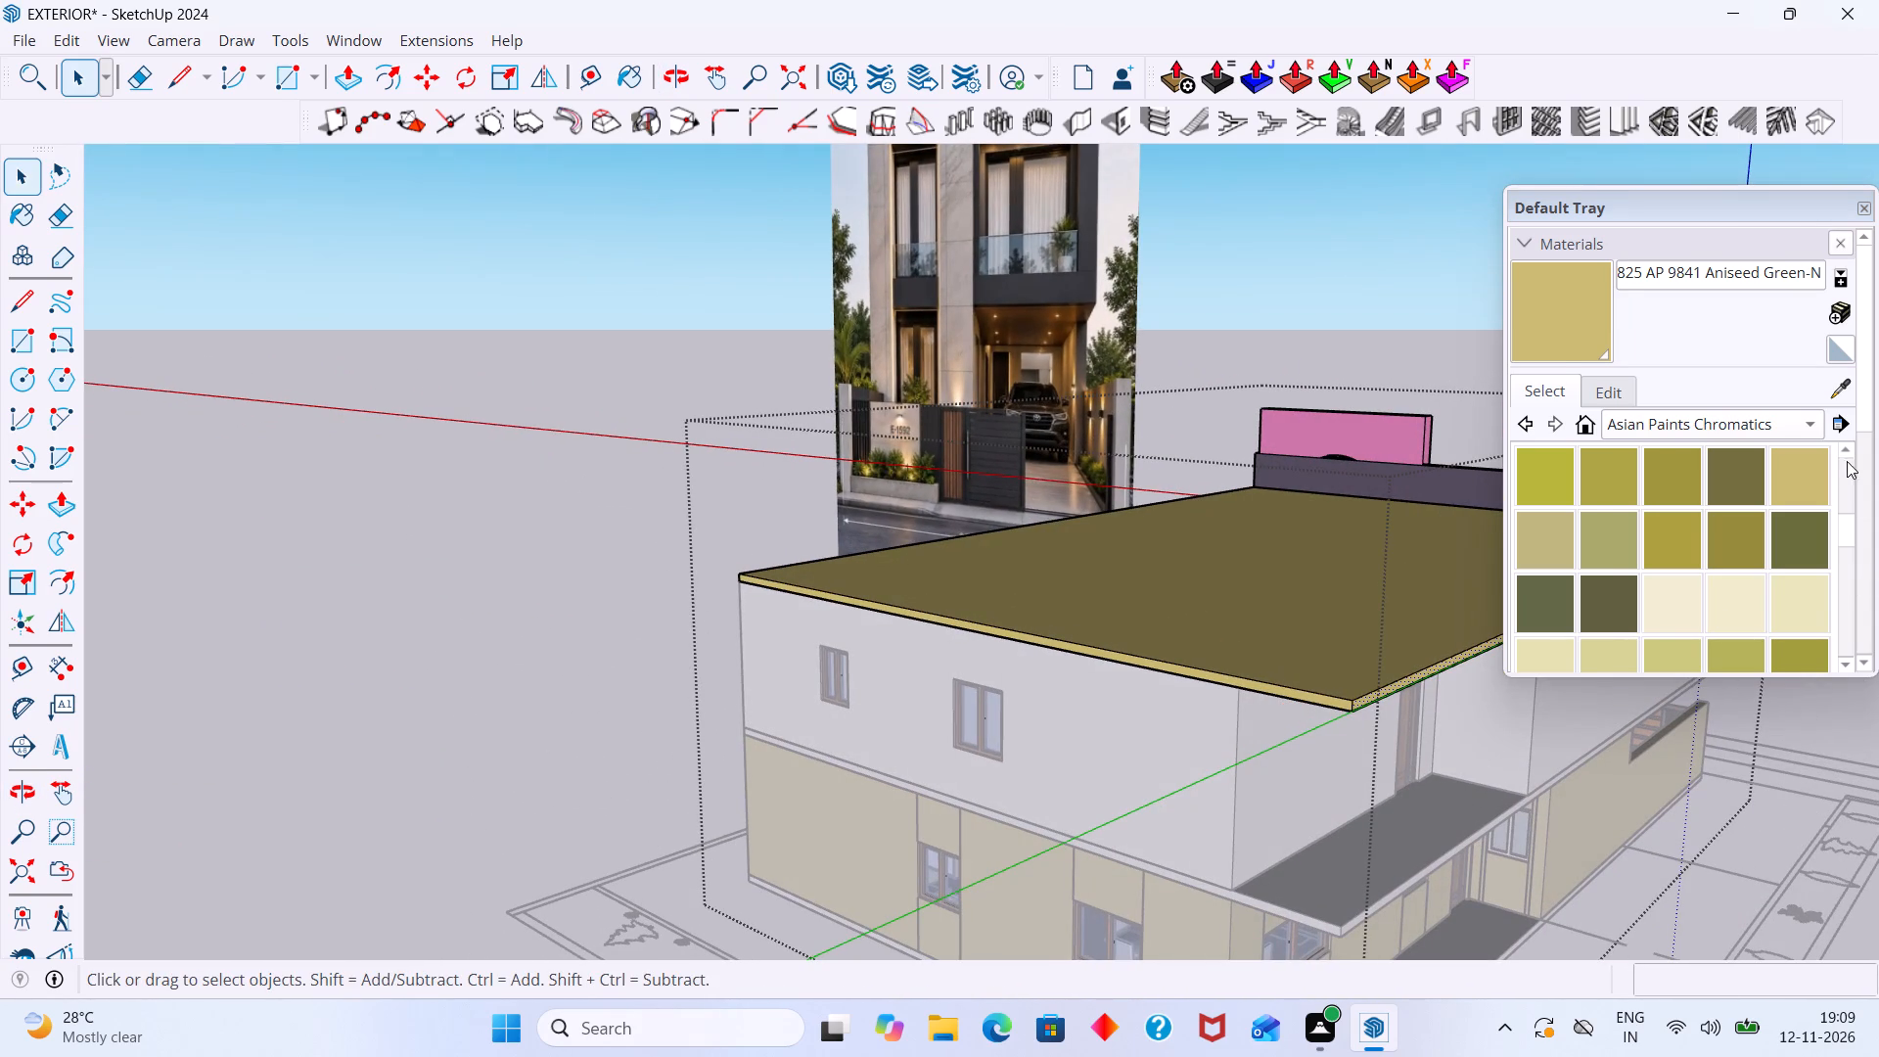
{"action": "left_click", "coordinate": [1811, 423]}
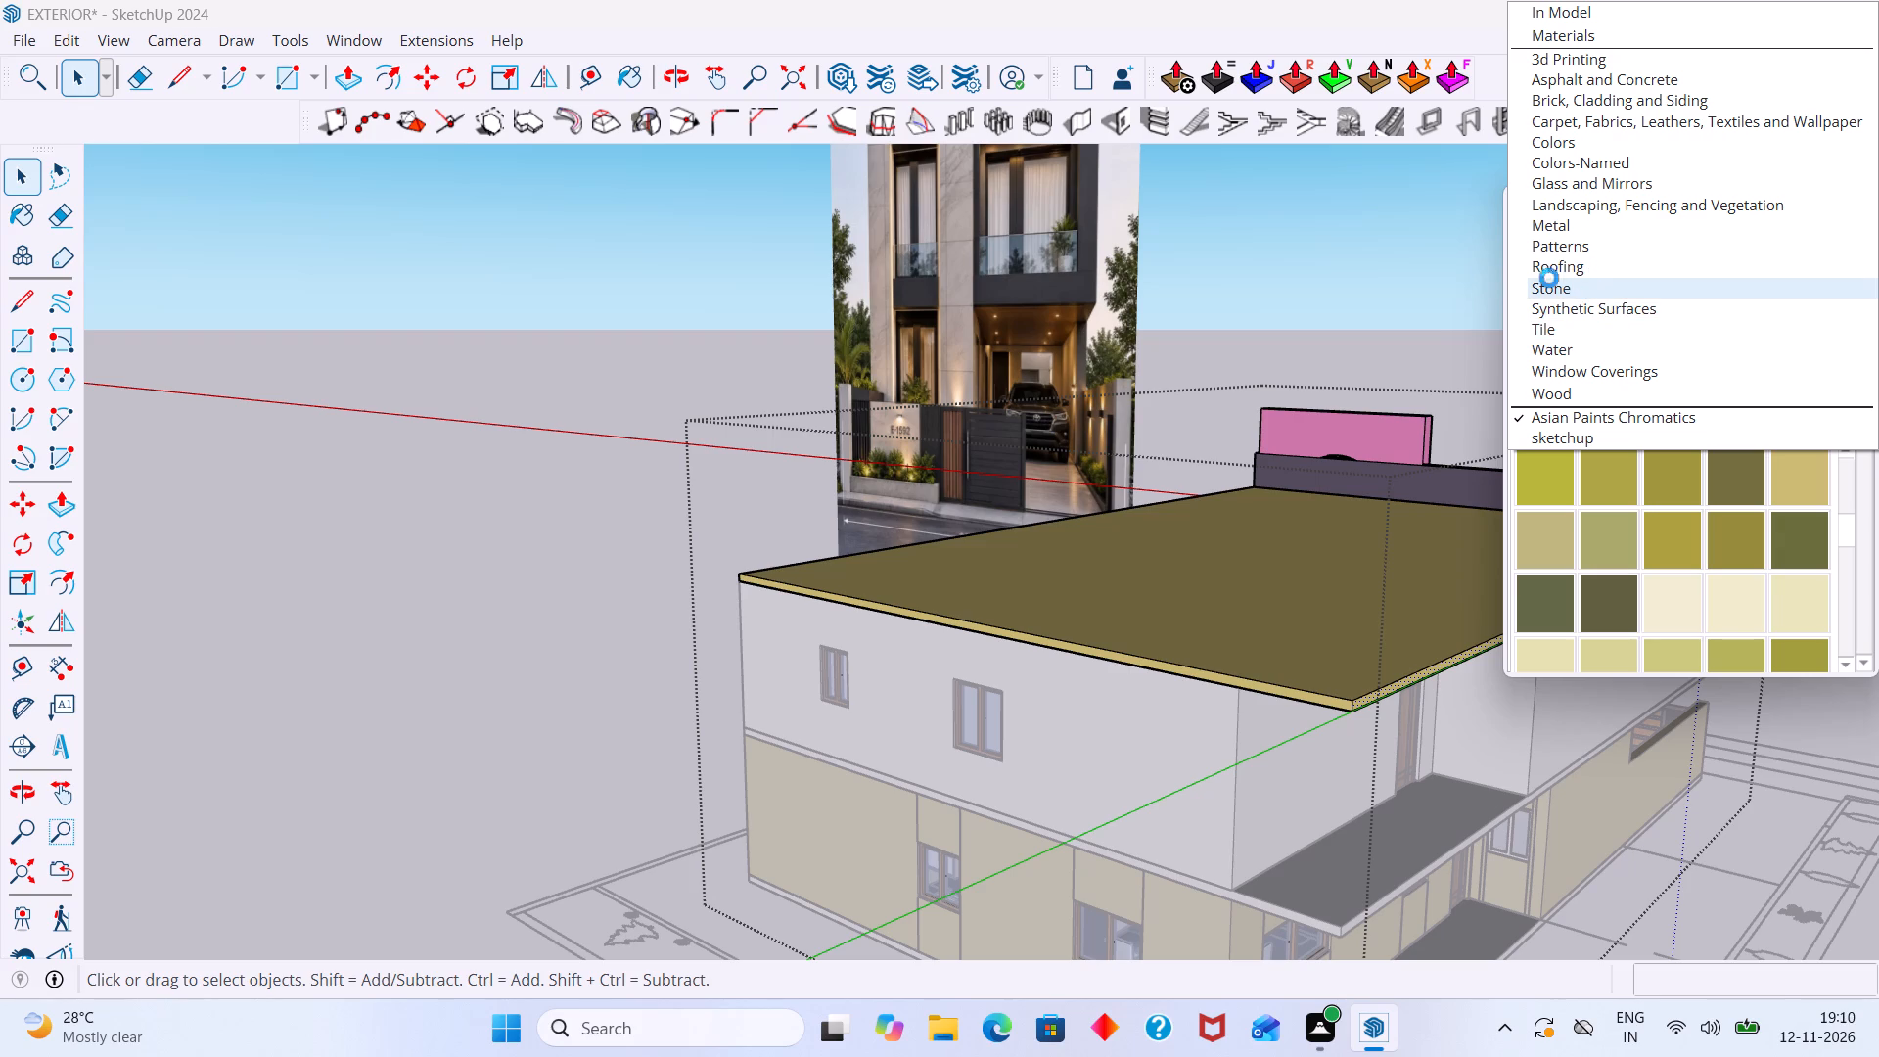
{"action": "scroll", "coordinate": [1334, 344], "scroll_direction": "down", "scroll_amount": 4}
{"action": "middle_click_drag", "start_coordinate": [1350, 346], "coordinate": [1089, 402], "text": "shift"}
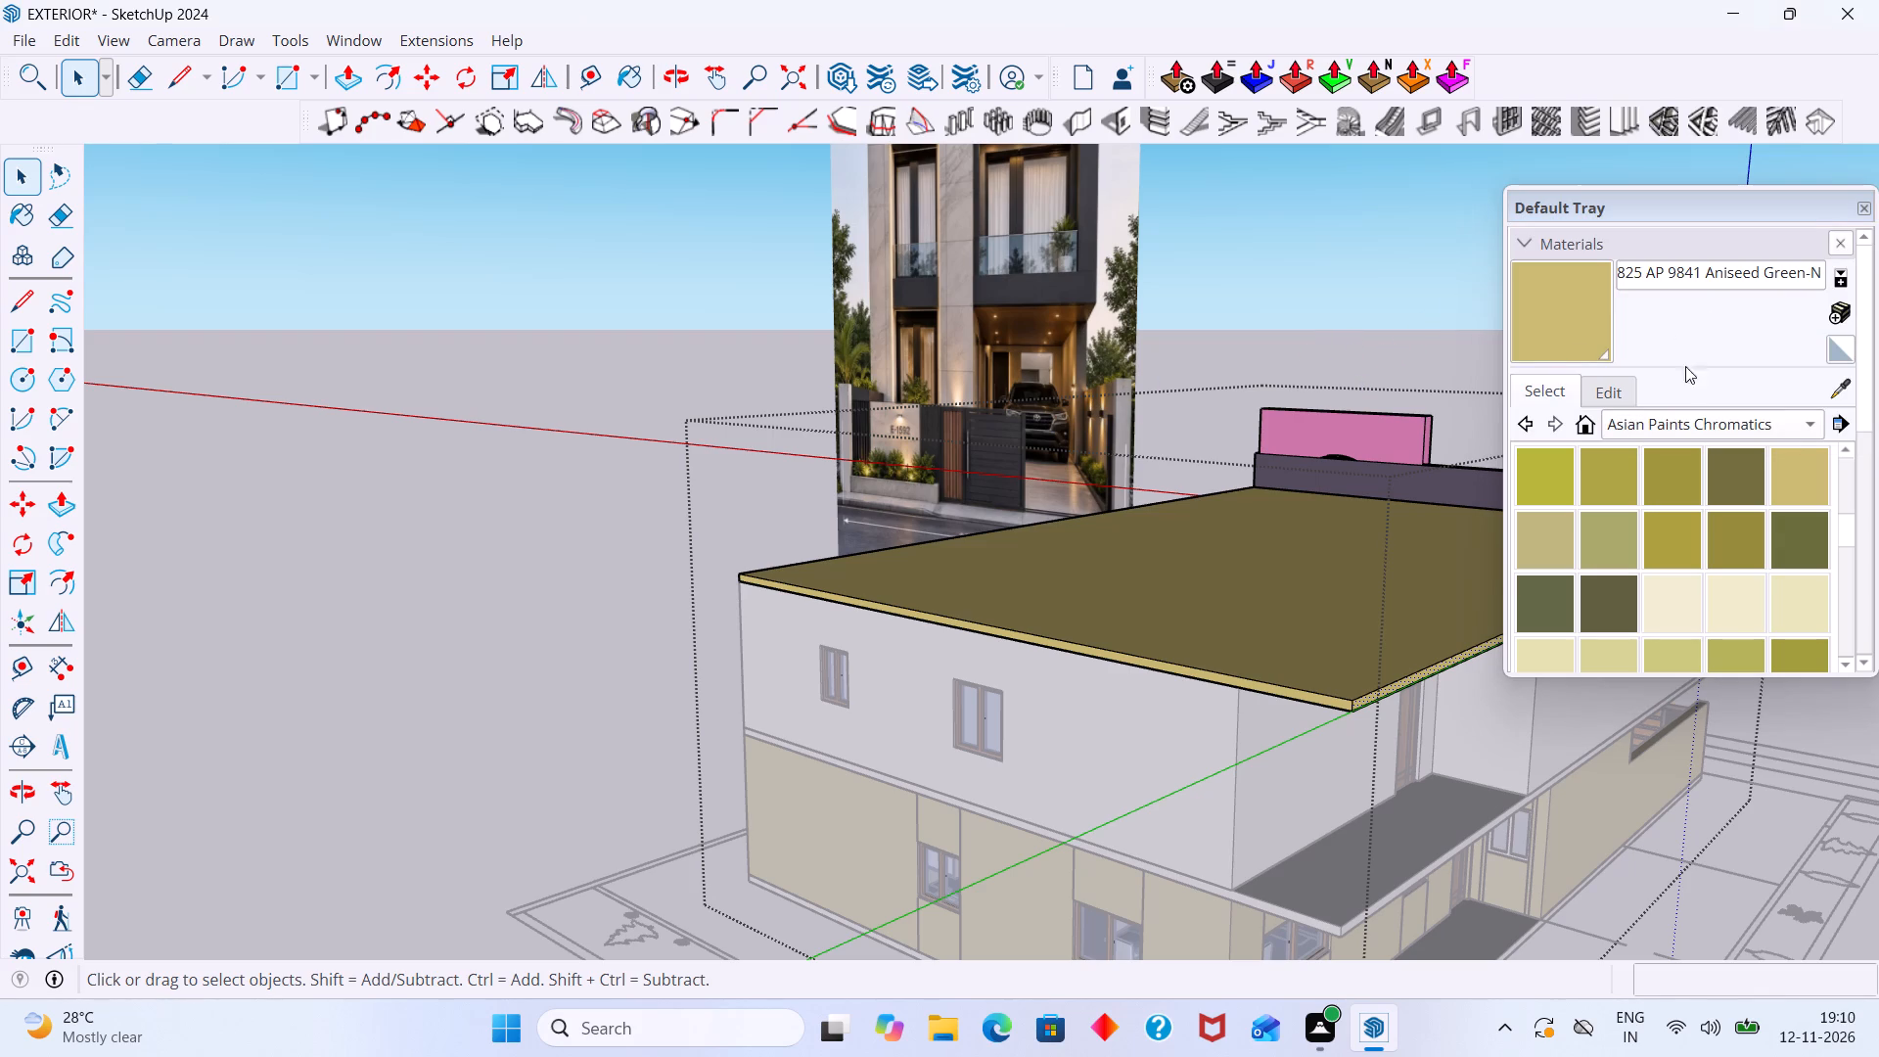
{"action": "left_click", "coordinate": [1789, 430]}
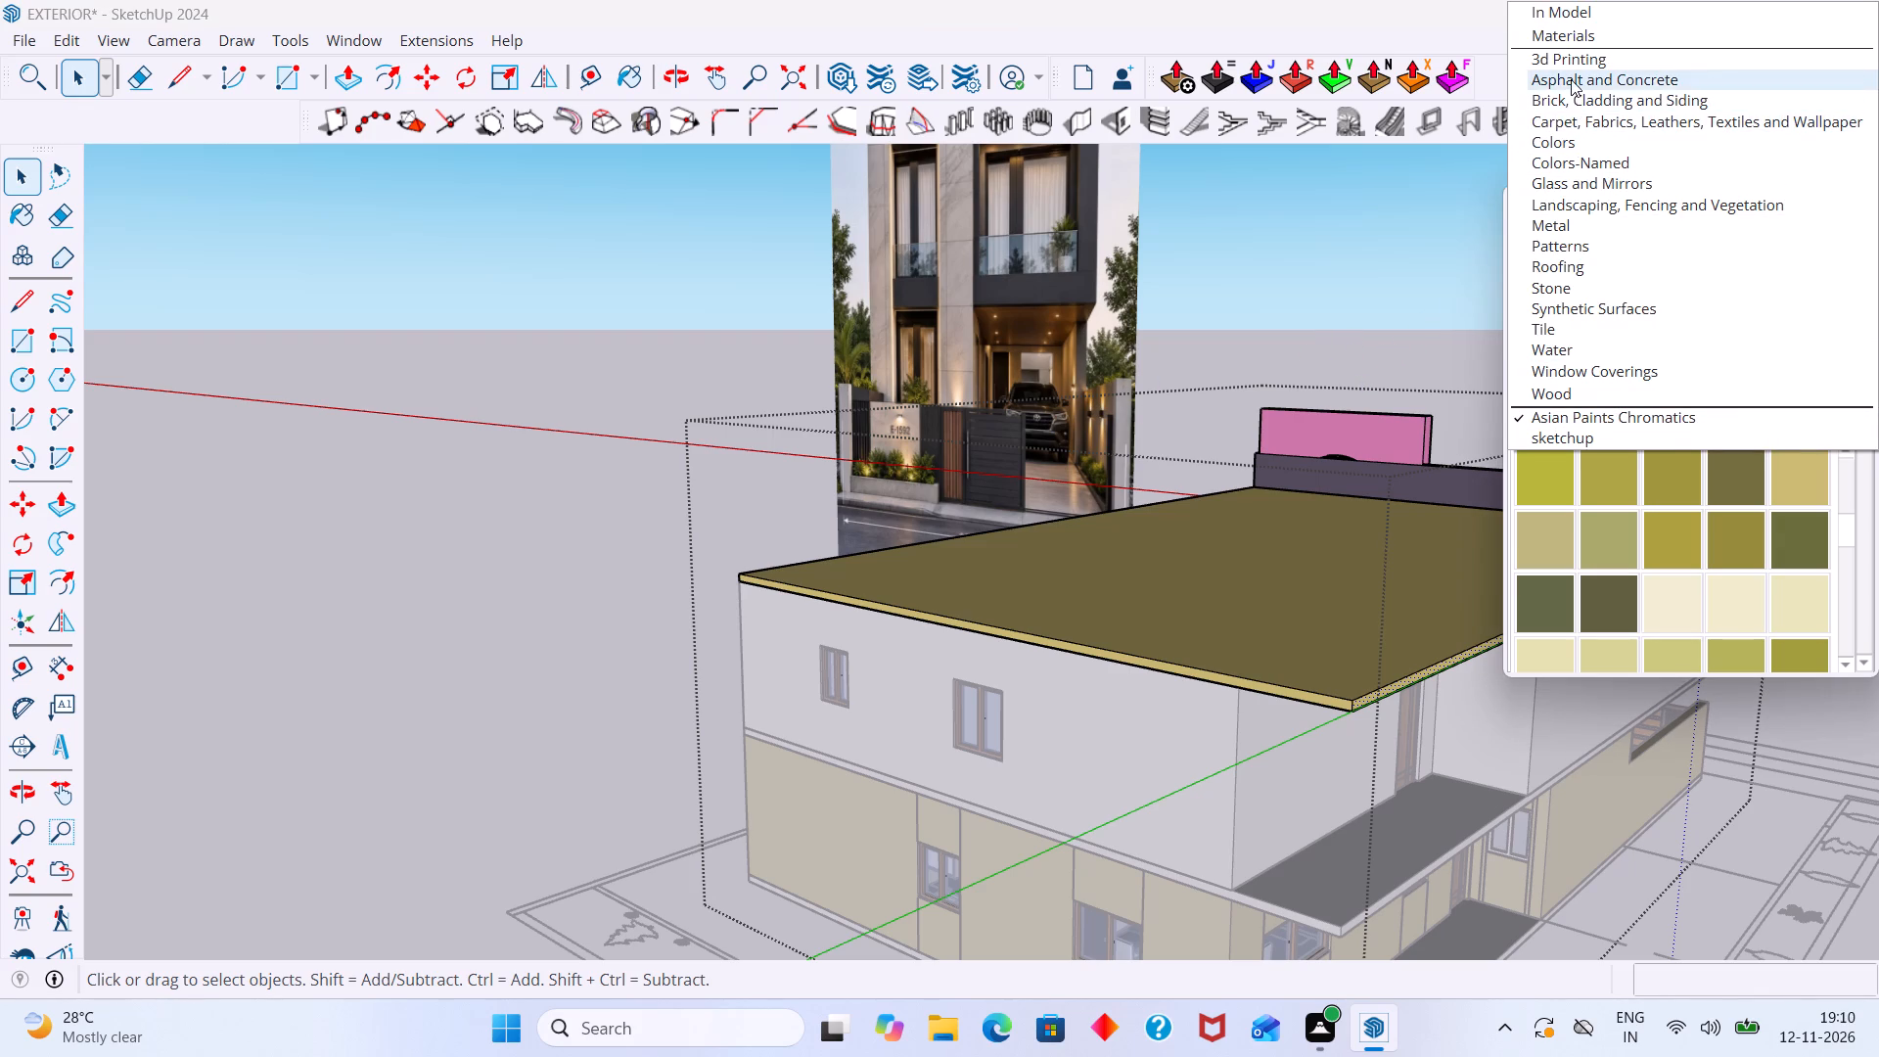
{"action": "left_click", "coordinate": [1571, 79]}
{"action": "left_click", "coordinate": [1671, 483]}
{"action": "left_click", "coordinate": [1272, 647]}
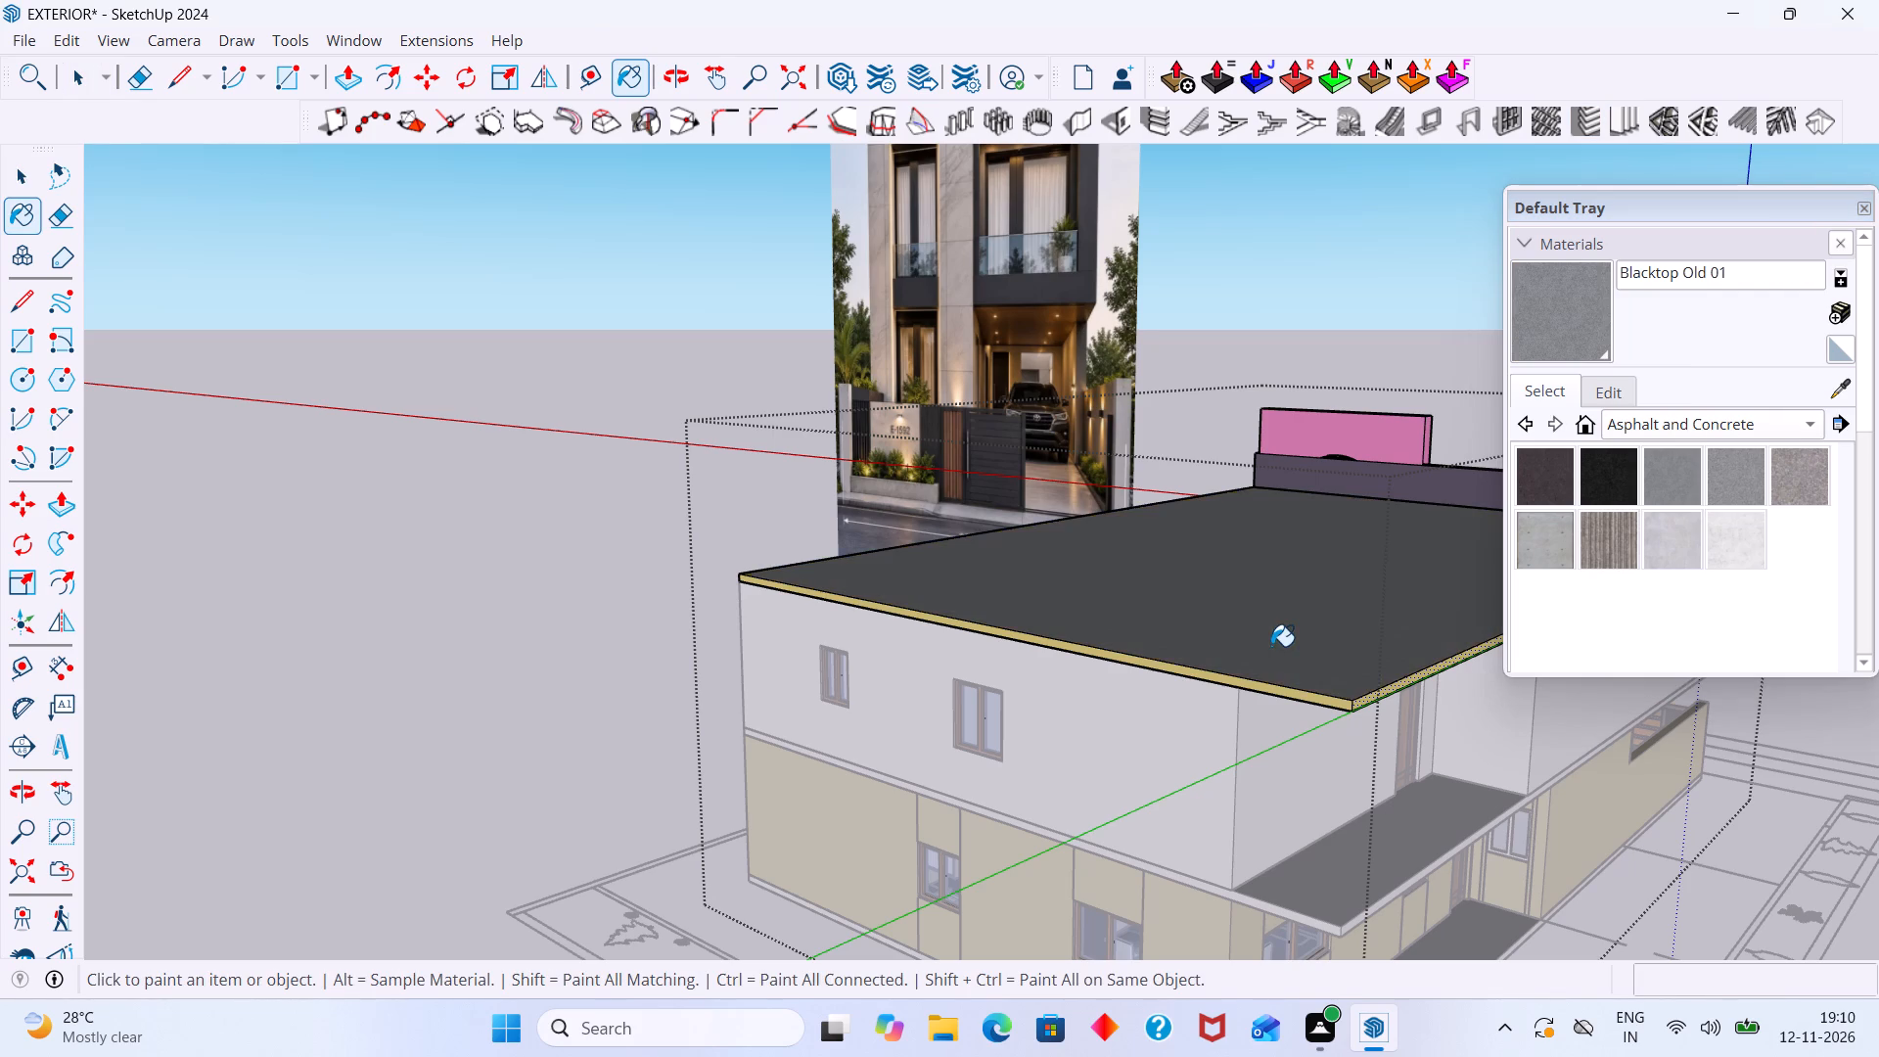
Paint the roof slab's rear and side edge faces with Blacktop Old 01.
{"action": "scroll", "coordinate": [1269, 649], "scroll_direction": "up", "scroll_amount": 12}
{"action": "left_click", "coordinate": [1264, 728]}
{"action": "scroll", "coordinate": [1262, 746], "scroll_direction": "down", "scroll_amount": 2}
{"action": "middle_click_drag", "start_coordinate": [1264, 733], "coordinate": [1210, 699]}
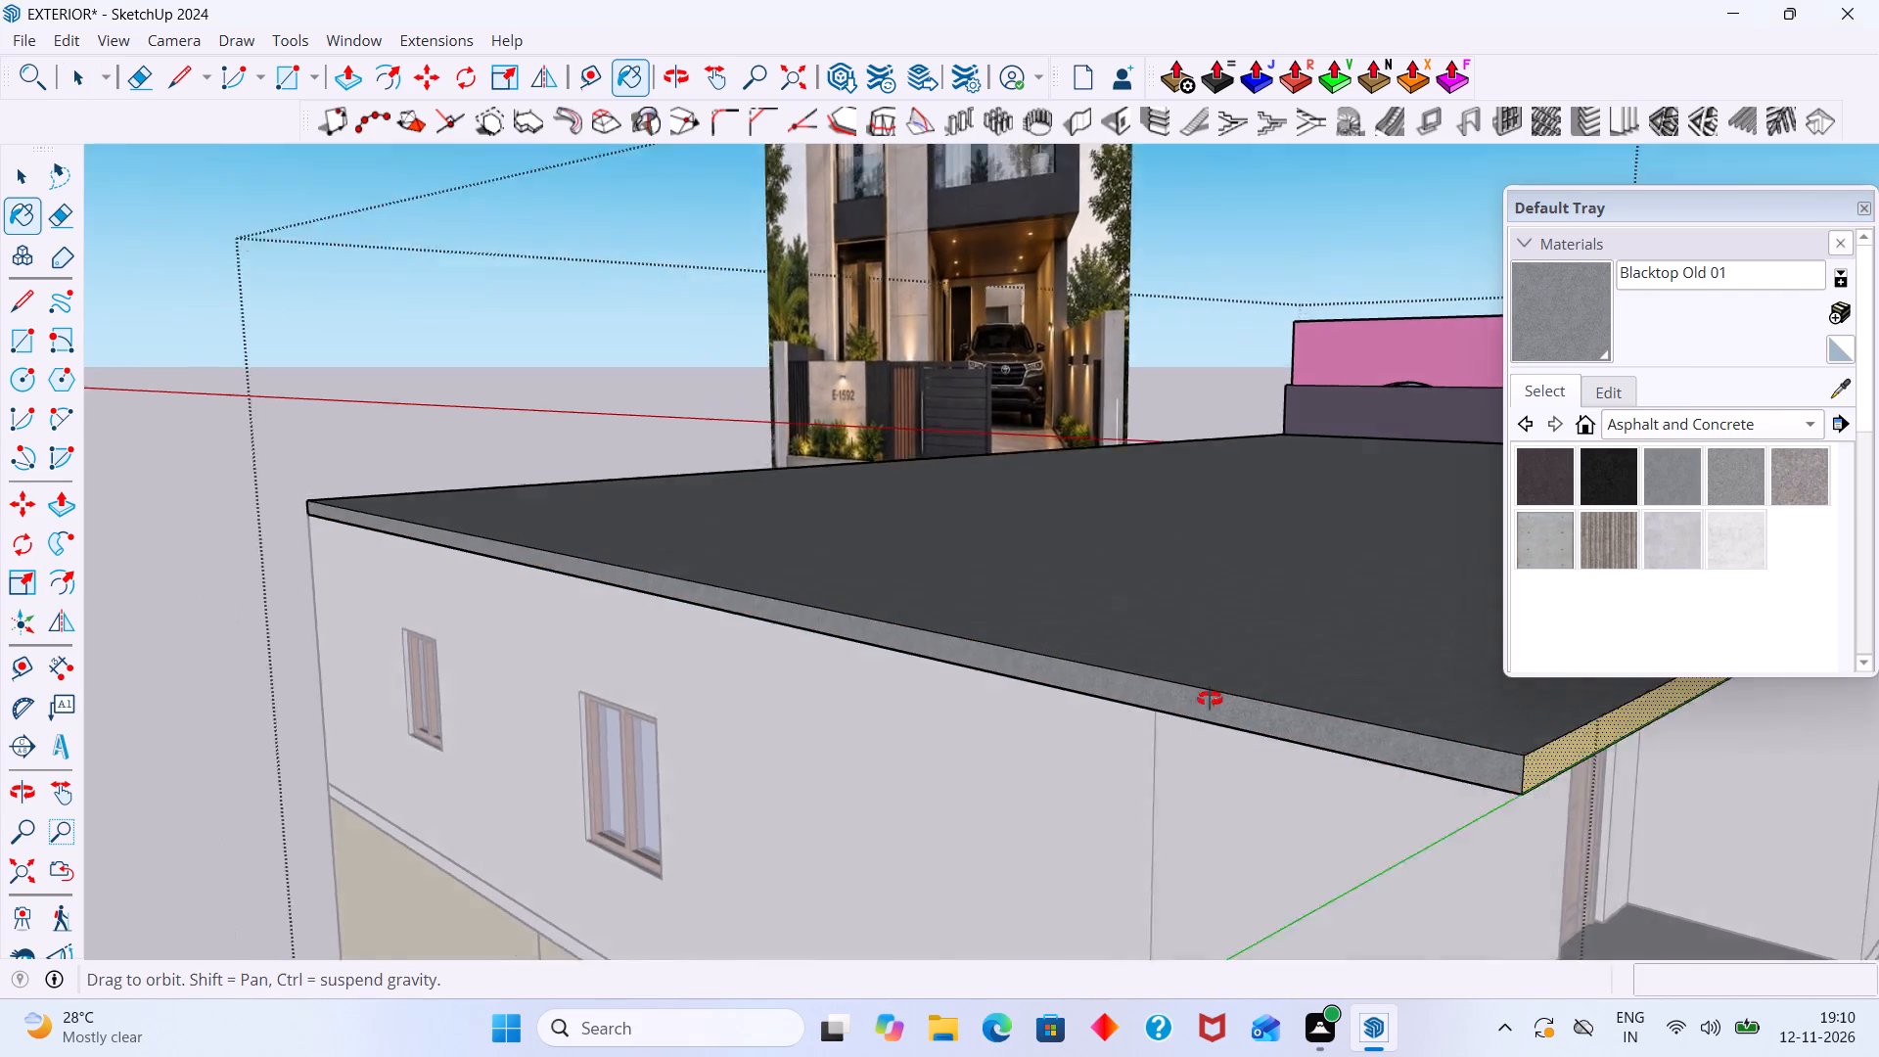
{"action": "middle_click_drag", "start_coordinate": [1210, 699], "coordinate": [1183, 688]}
{"action": "scroll", "coordinate": [1439, 715], "scroll_direction": "up", "scroll_amount": 4}
{"action": "left_click", "coordinate": [1414, 689]}
Paint the underside of the roof slab overhang with Blacktop Old 01.
{"action": "scroll", "coordinate": [1395, 688], "scroll_direction": "down", "scroll_amount": 2}
{"action": "middle_click_drag", "start_coordinate": [1388, 702], "coordinate": [1311, 479]}
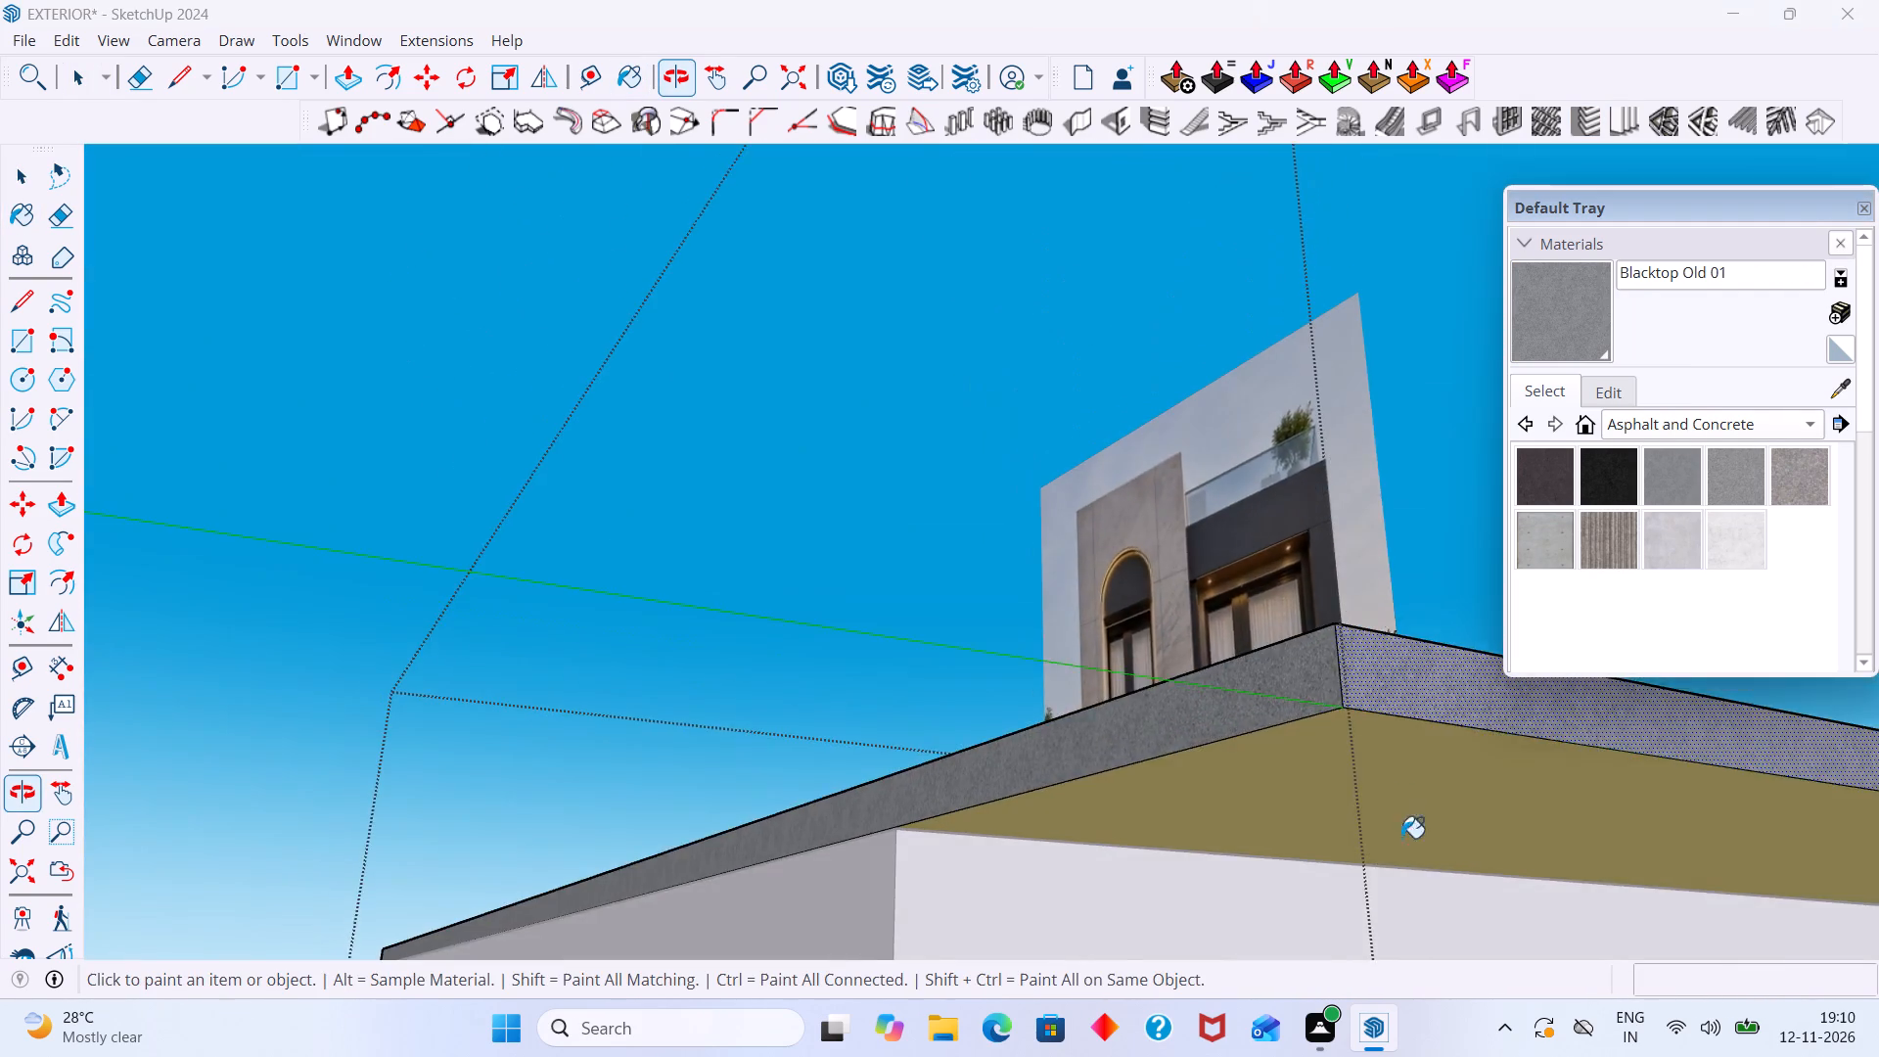
{"action": "scroll", "coordinate": [1381, 842], "scroll_direction": "up", "scroll_amount": 4}
{"action": "left_click", "coordinate": [1398, 758]}
{"action": "scroll", "coordinate": [1363, 746], "scroll_direction": "down", "scroll_amount": 20}
{"action": "scroll", "coordinate": [1363, 746], "scroll_direction": "down", "scroll_amount": 11}
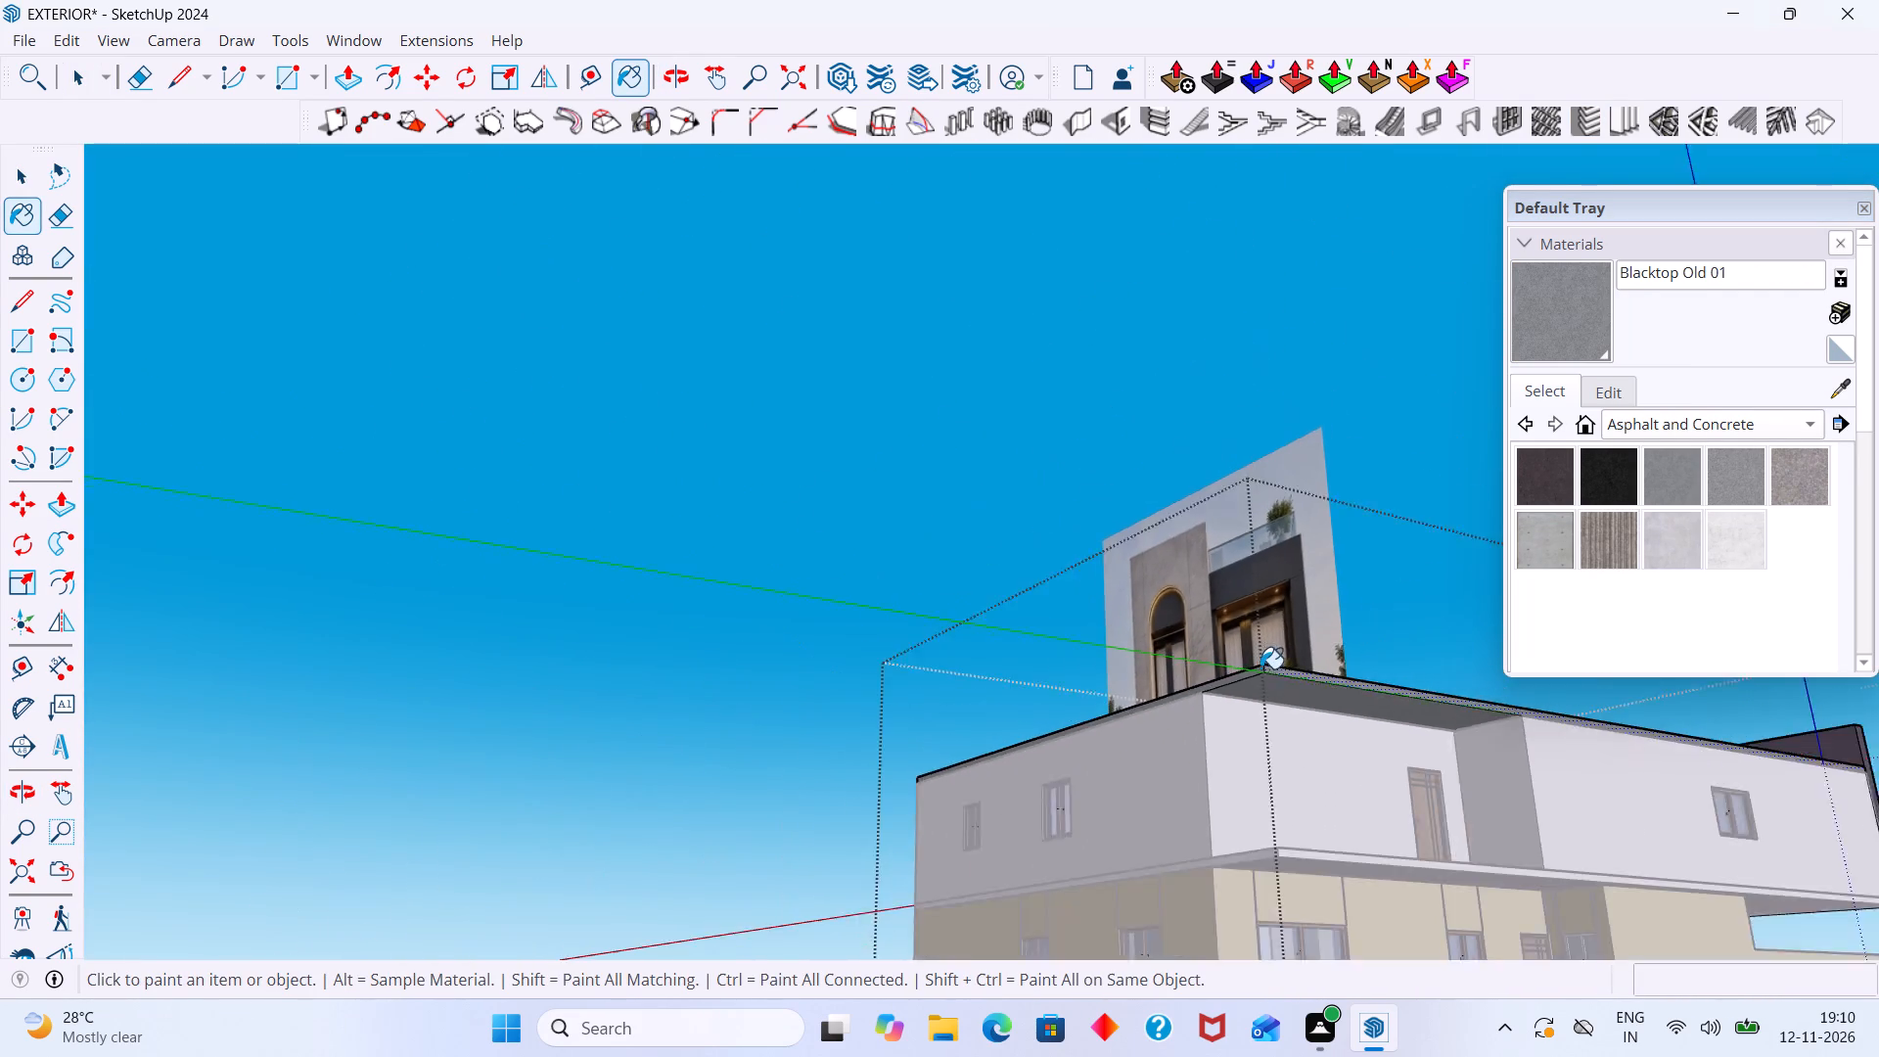
Paint the remaining long side edge of the roof slab with Blacktop Old 01 and exit the slab group.
{"action": "scroll", "coordinate": [1260, 668], "scroll_direction": "down", "scroll_amount": 3}
{"action": "middle_click_drag", "start_coordinate": [1323, 715], "coordinate": [1211, 800]}
{"action": "scroll", "coordinate": [1272, 742], "scroll_direction": "down", "scroll_amount": 4}
{"action": "middle_click_drag", "start_coordinate": [1303, 830], "coordinate": [1878, 1021]}
{"action": "middle_click_drag", "start_coordinate": [1079, 716], "coordinate": [1578, 743]}
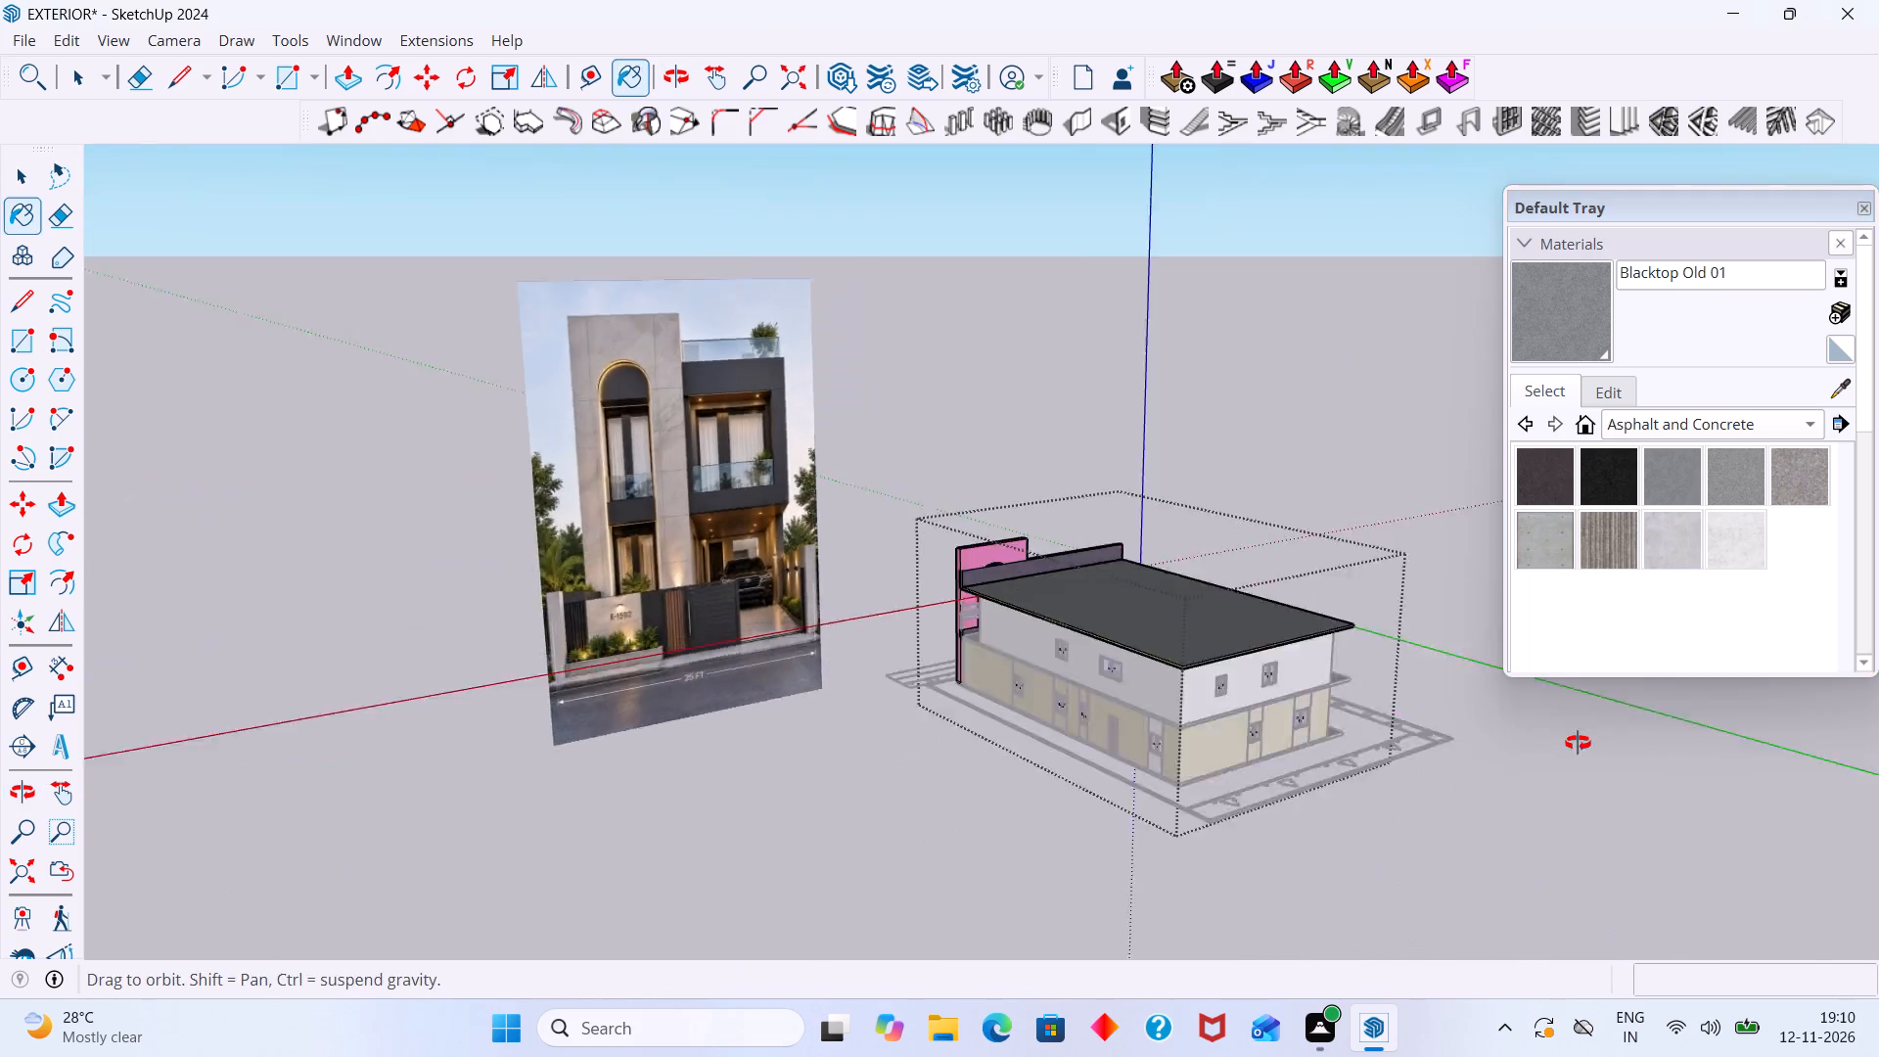
{"action": "middle_click_drag", "start_coordinate": [1578, 743], "coordinate": [1721, 725]}
{"action": "scroll", "coordinate": [1177, 680], "scroll_direction": "up", "scroll_amount": 20}
{"action": "scroll", "coordinate": [1177, 680], "scroll_direction": "up", "scroll_amount": 8}
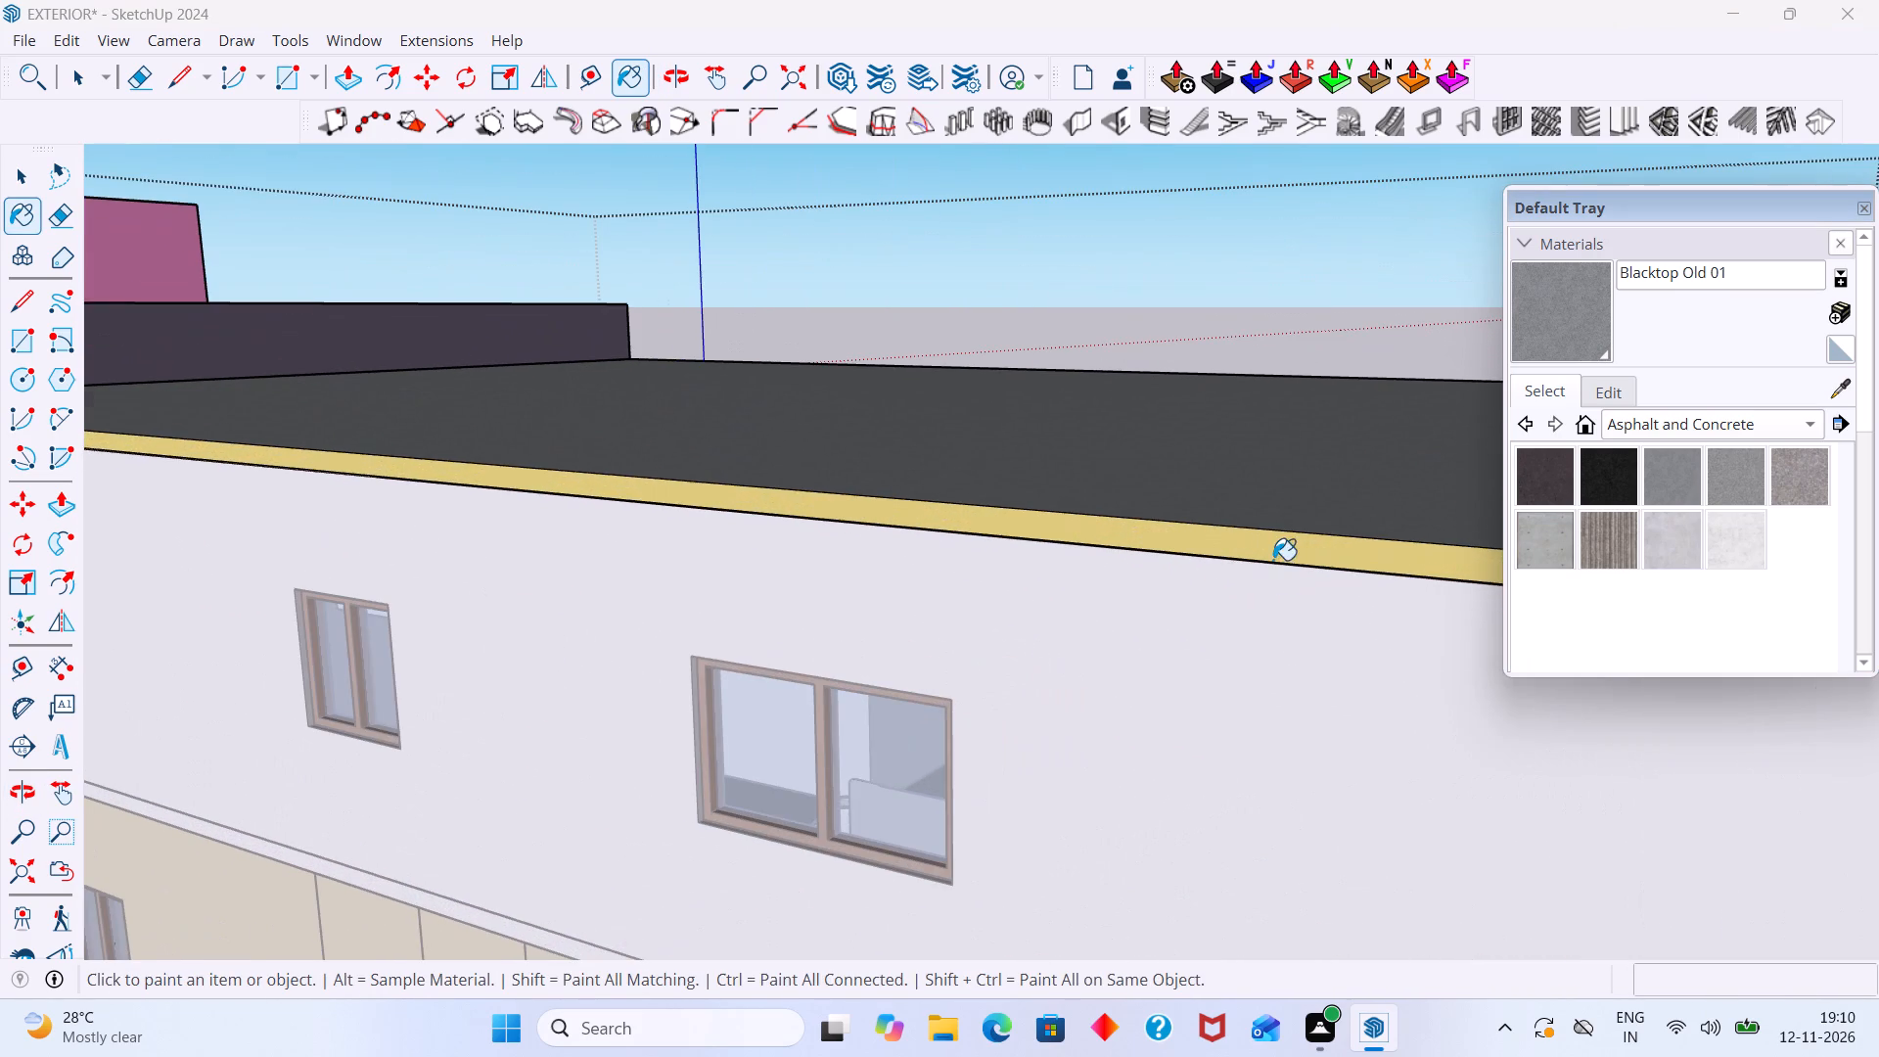
{"action": "left_click", "coordinate": [1275, 554]}
{"action": "scroll", "coordinate": [1280, 549], "scroll_direction": "down", "scroll_amount": 20}
{"action": "scroll", "coordinate": [1280, 549], "scroll_direction": "down", "scroll_amount": 1}
{"action": "middle_click_drag", "start_coordinate": [929, 591], "coordinate": [1031, 611]}
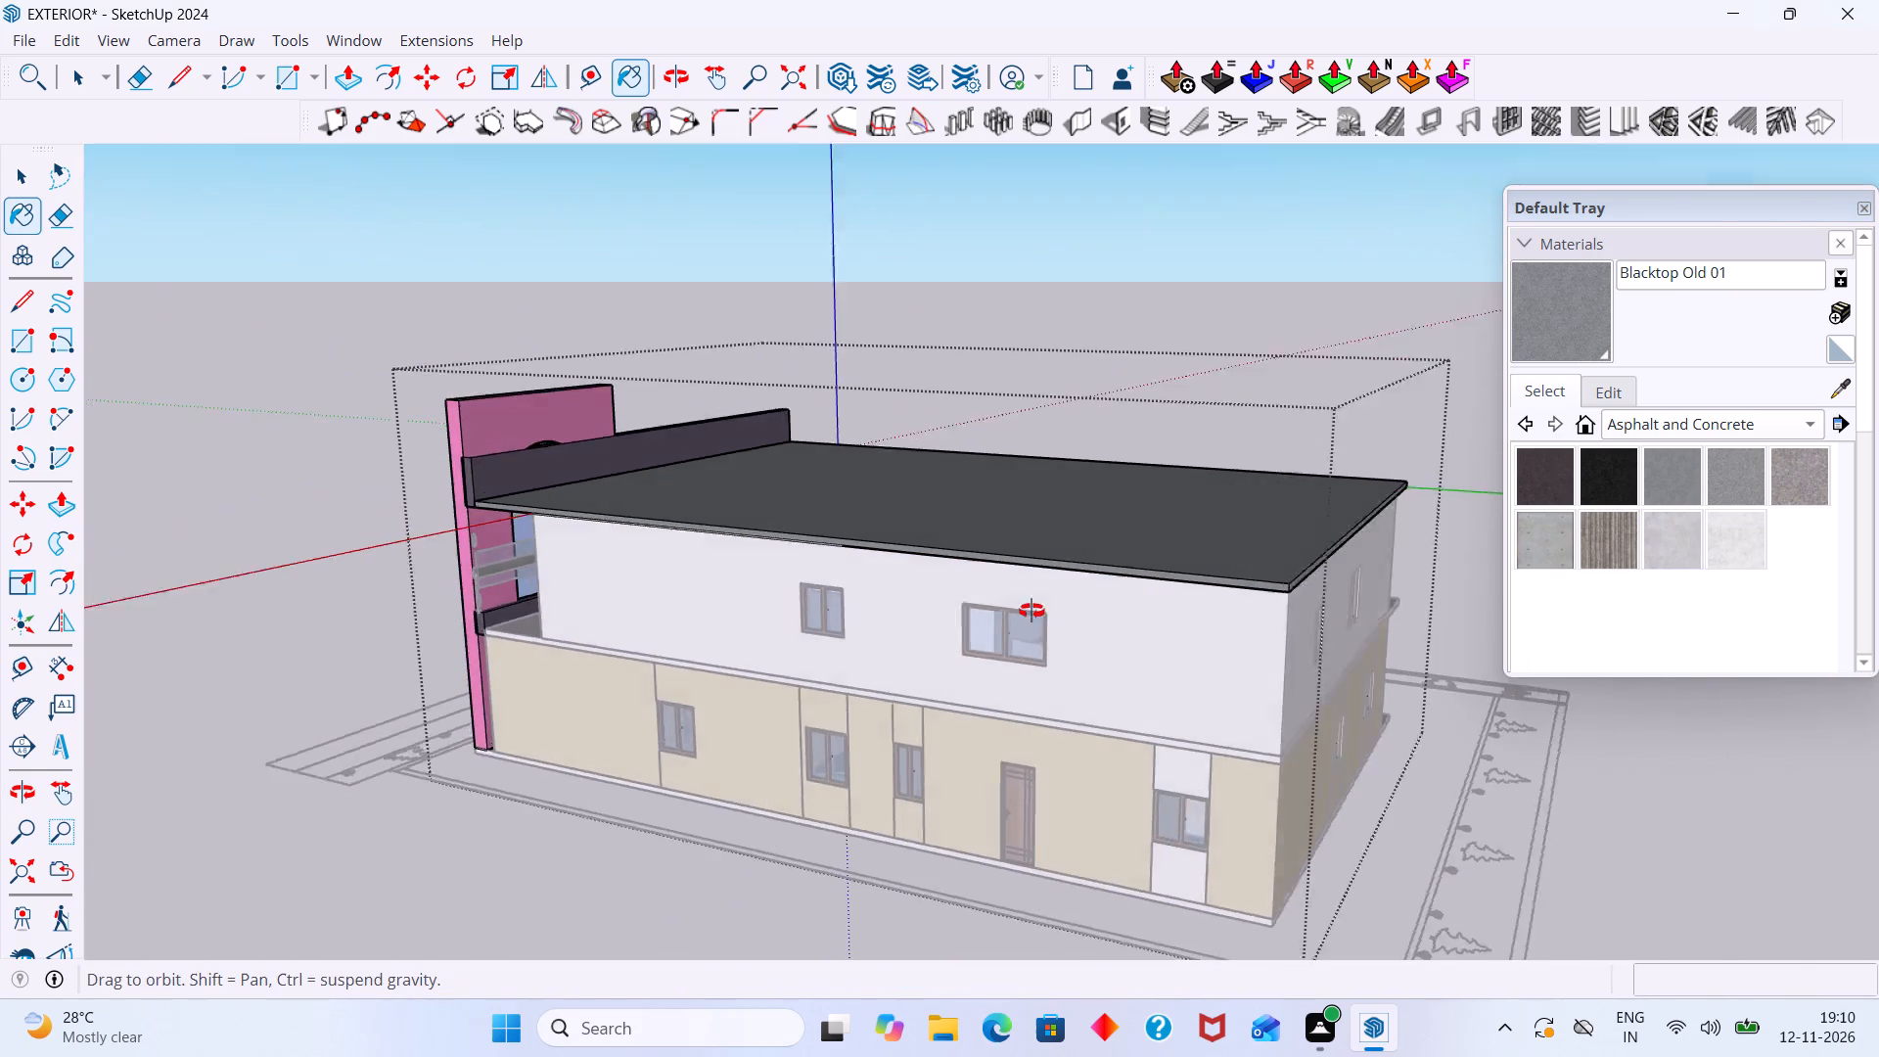
{"action": "middle_click_drag", "start_coordinate": [1031, 611], "coordinate": [1109, 660]}
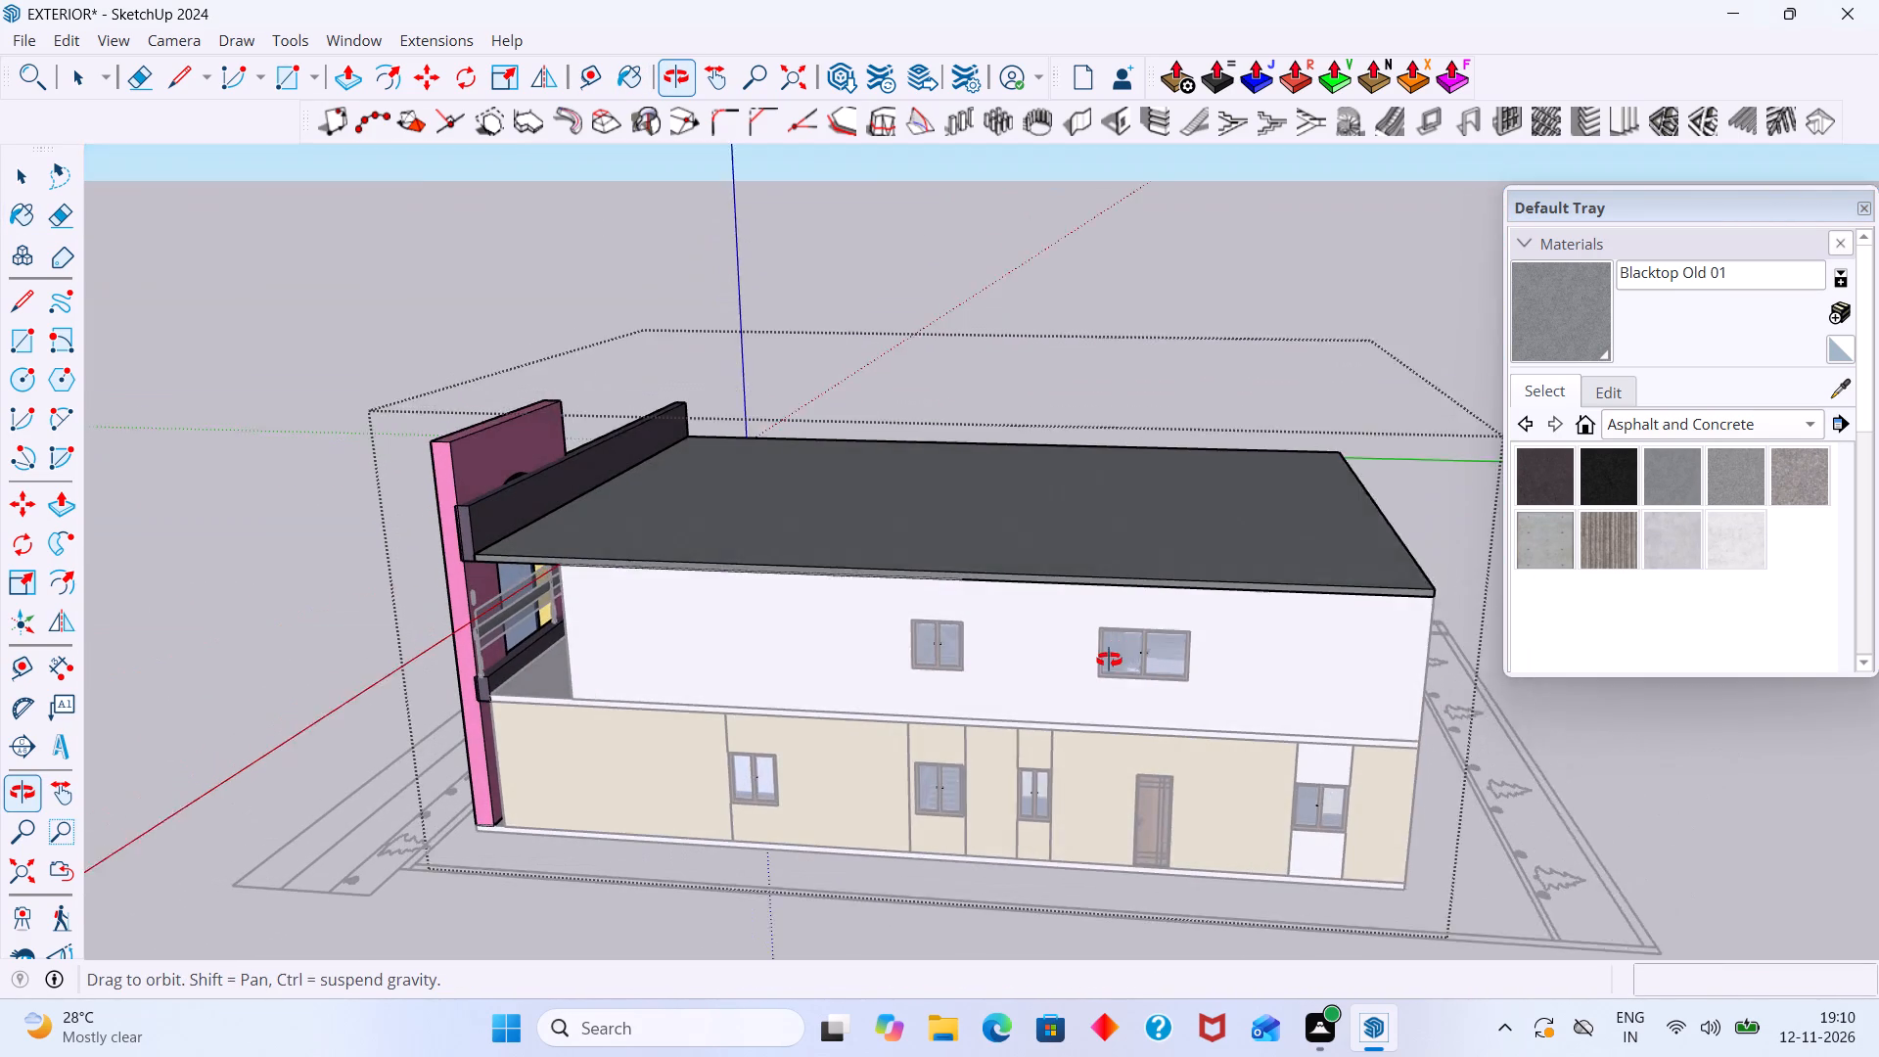
{"action": "middle_click_drag", "start_coordinate": [1109, 660], "coordinate": [1103, 665]}
{"action": "key", "text": "space"}
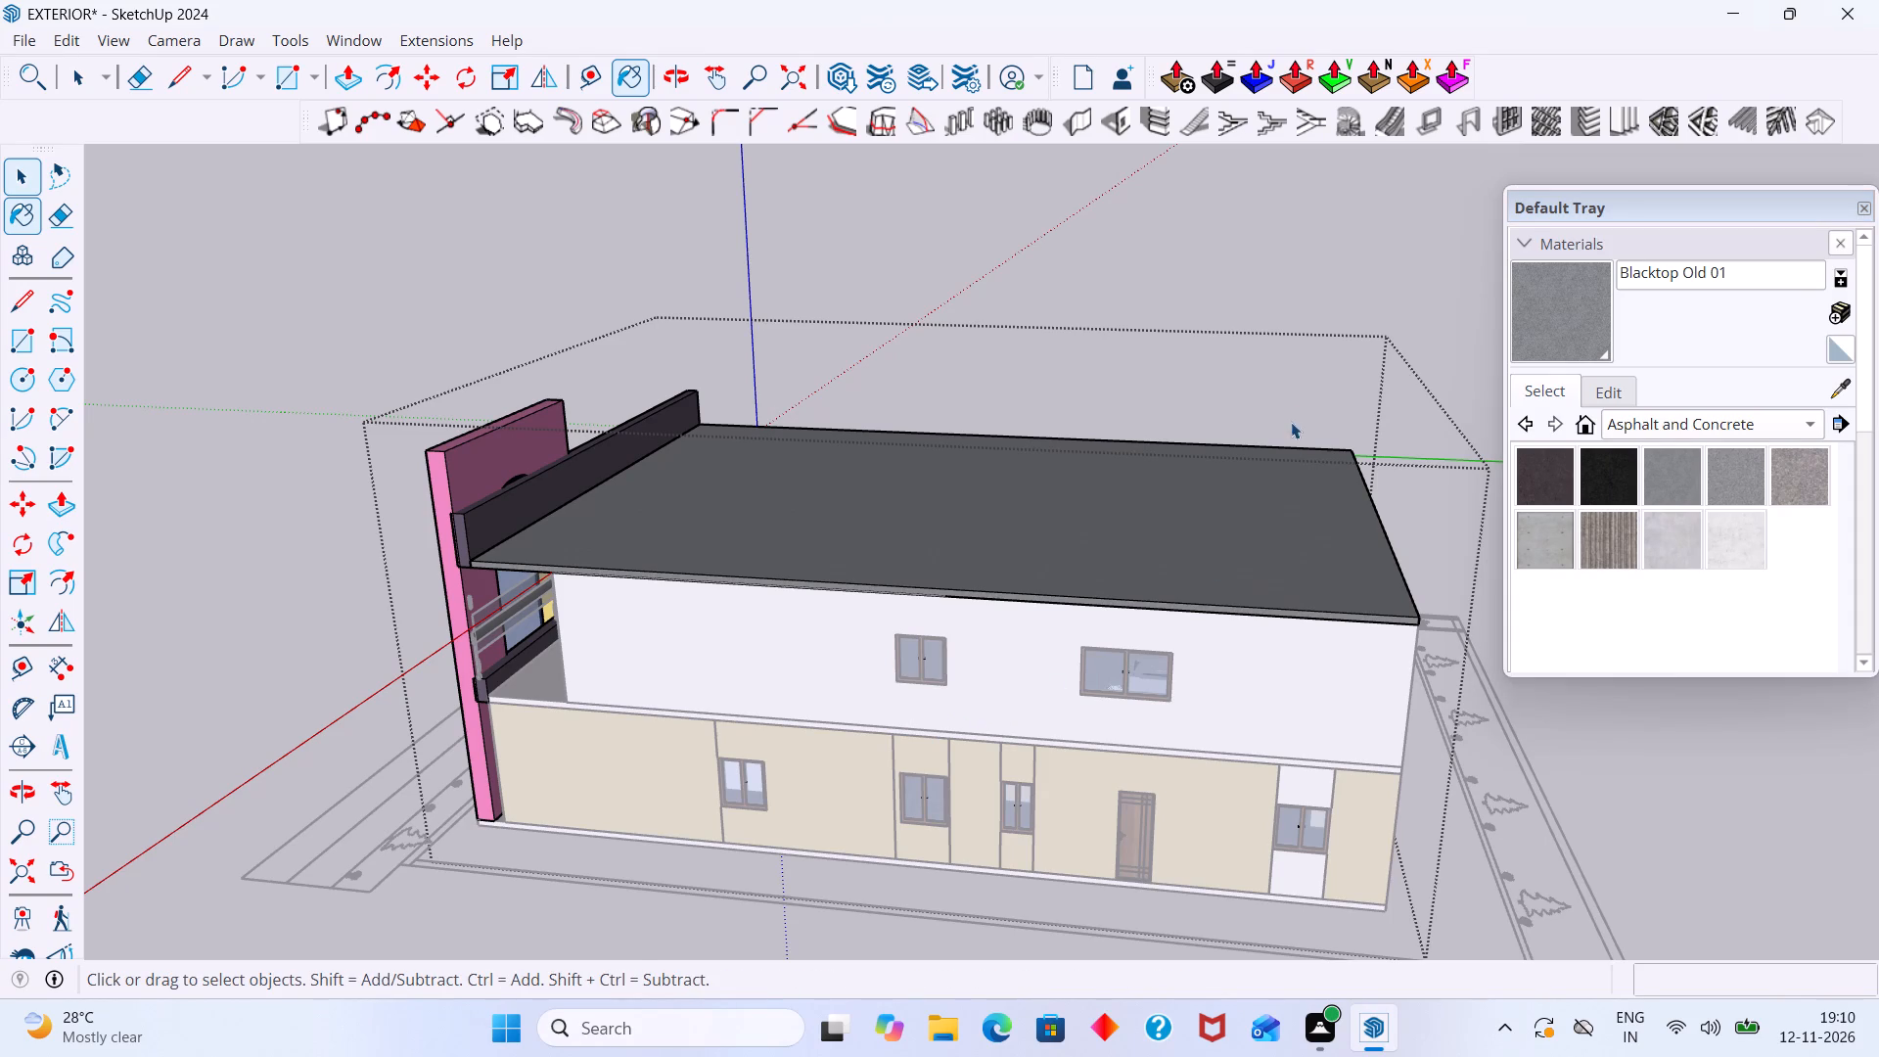
{"action": "left_click", "coordinate": [1352, 302]}
Paint the slab between the ground and upper floors with Blacktop Old 01.
{"action": "scroll", "coordinate": [1298, 357], "scroll_direction": "down", "scroll_amount": 6}
{"action": "middle_click_drag", "start_coordinate": [1241, 476], "coordinate": [1123, 473]}
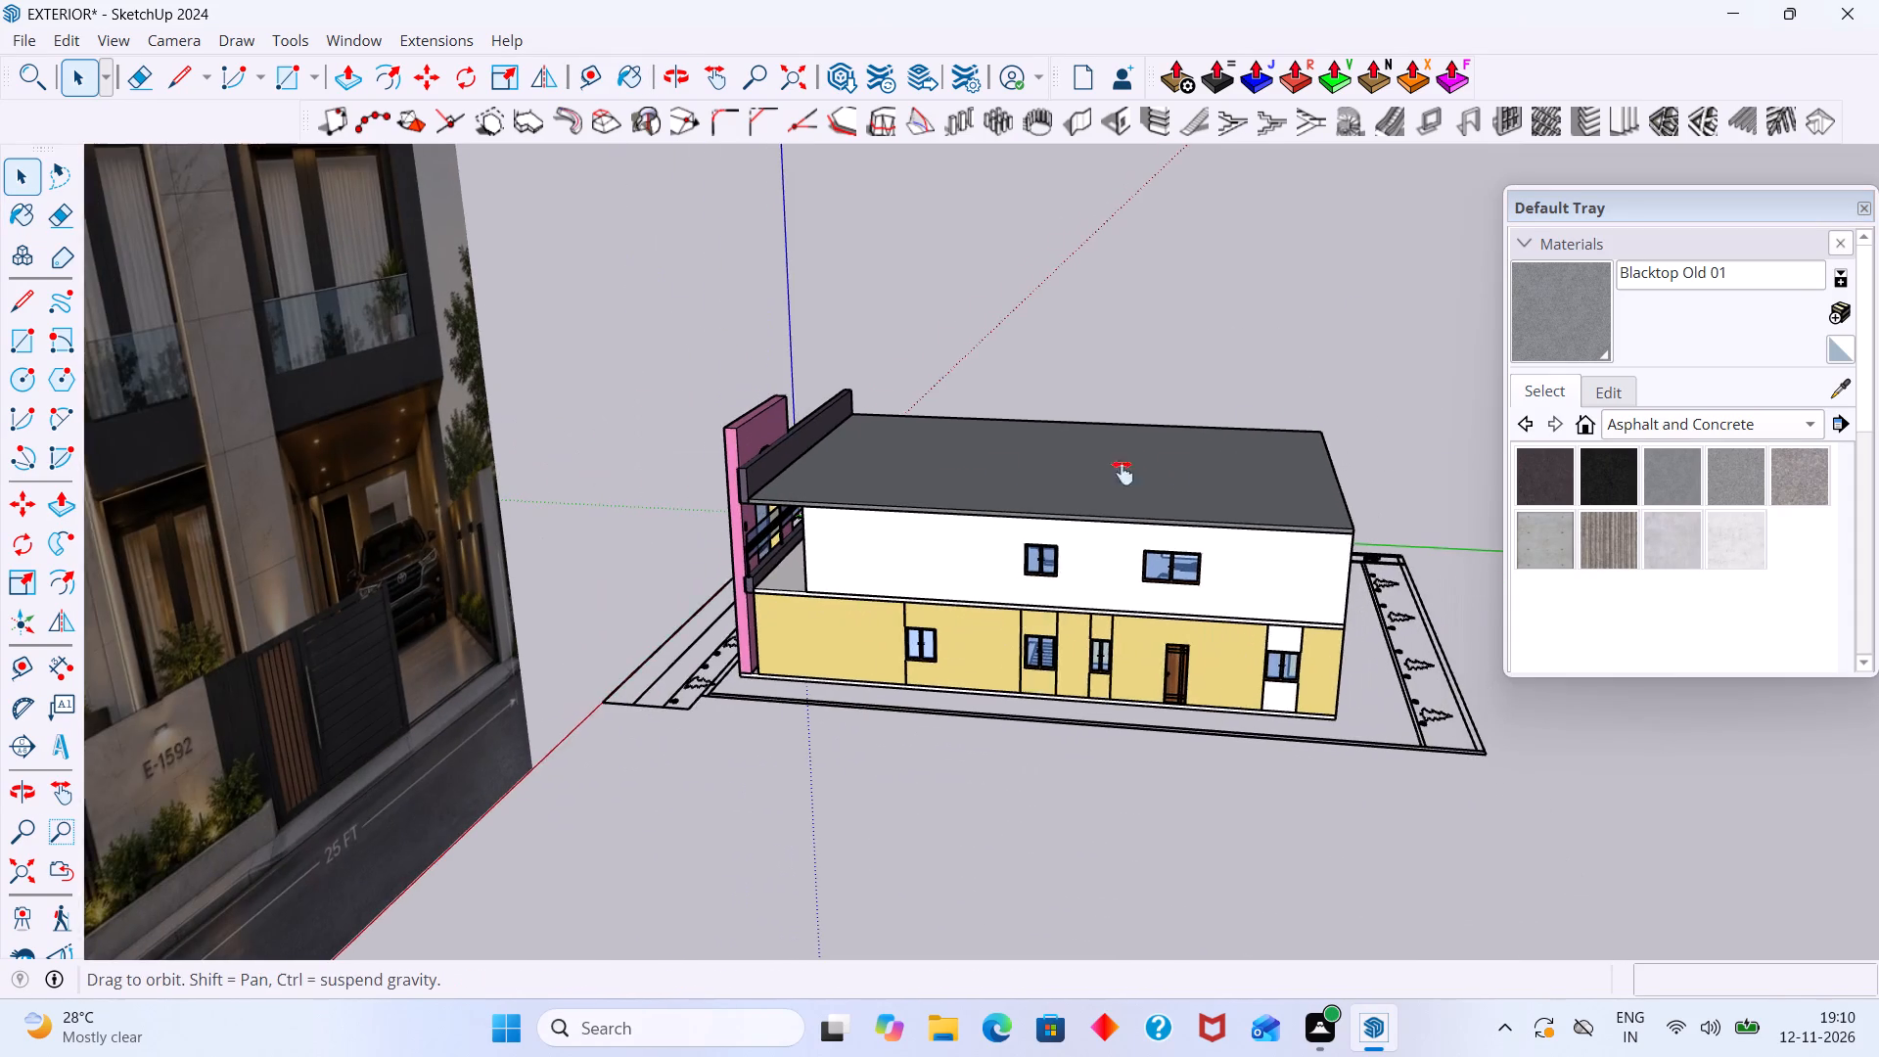
{"action": "middle_click_drag", "start_coordinate": [1123, 473], "coordinate": [958, 489]}
{"action": "scroll", "coordinate": [1056, 552], "scroll_direction": "down", "scroll_amount": 2}
{"action": "middle_click_drag", "start_coordinate": [1060, 606], "coordinate": [926, 582]}
{"action": "middle_click_drag", "start_coordinate": [1136, 598], "coordinate": [980, 629]}
{"action": "scroll", "coordinate": [972, 670], "scroll_direction": "up", "scroll_amount": 5}
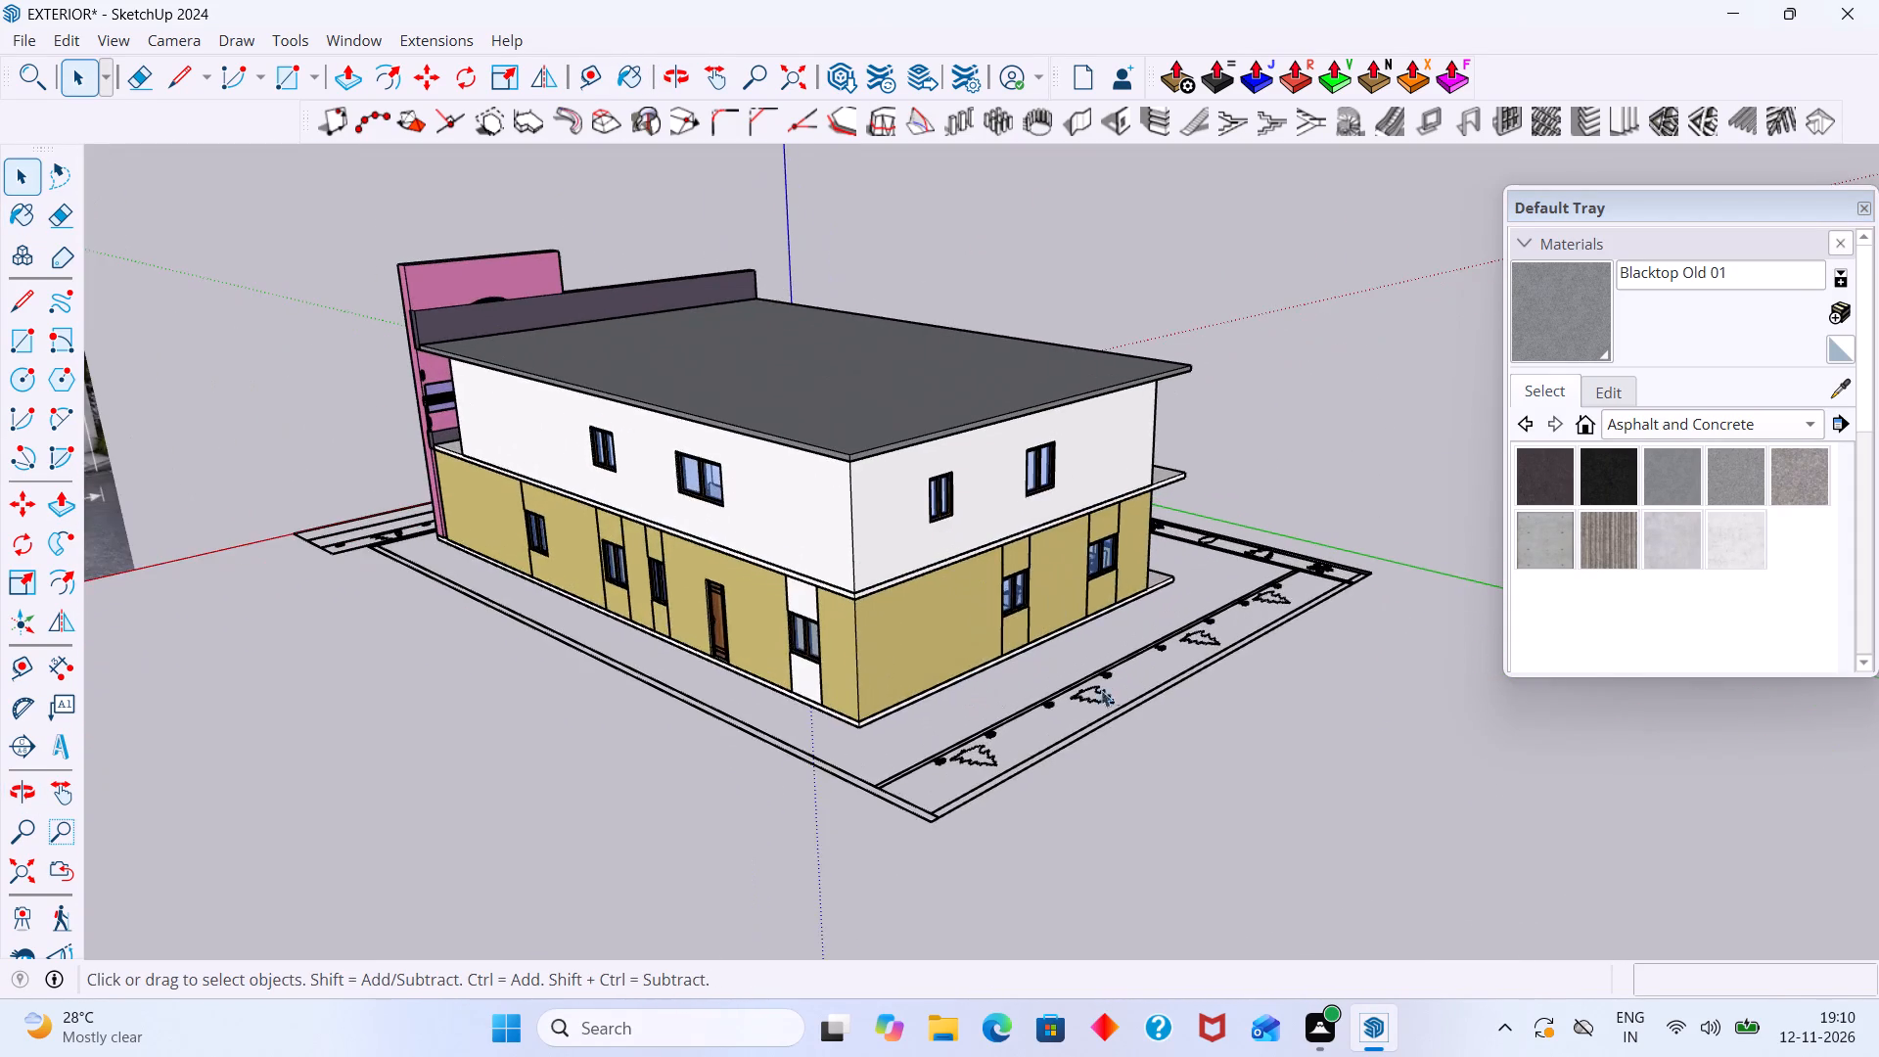
{"action": "middle_click_drag", "start_coordinate": [1206, 582], "coordinate": [942, 591]}
{"action": "scroll", "coordinate": [738, 625], "scroll_direction": "up", "scroll_amount": 6}
{"action": "scroll", "coordinate": [1403, 511], "scroll_direction": "down", "scroll_amount": 1}
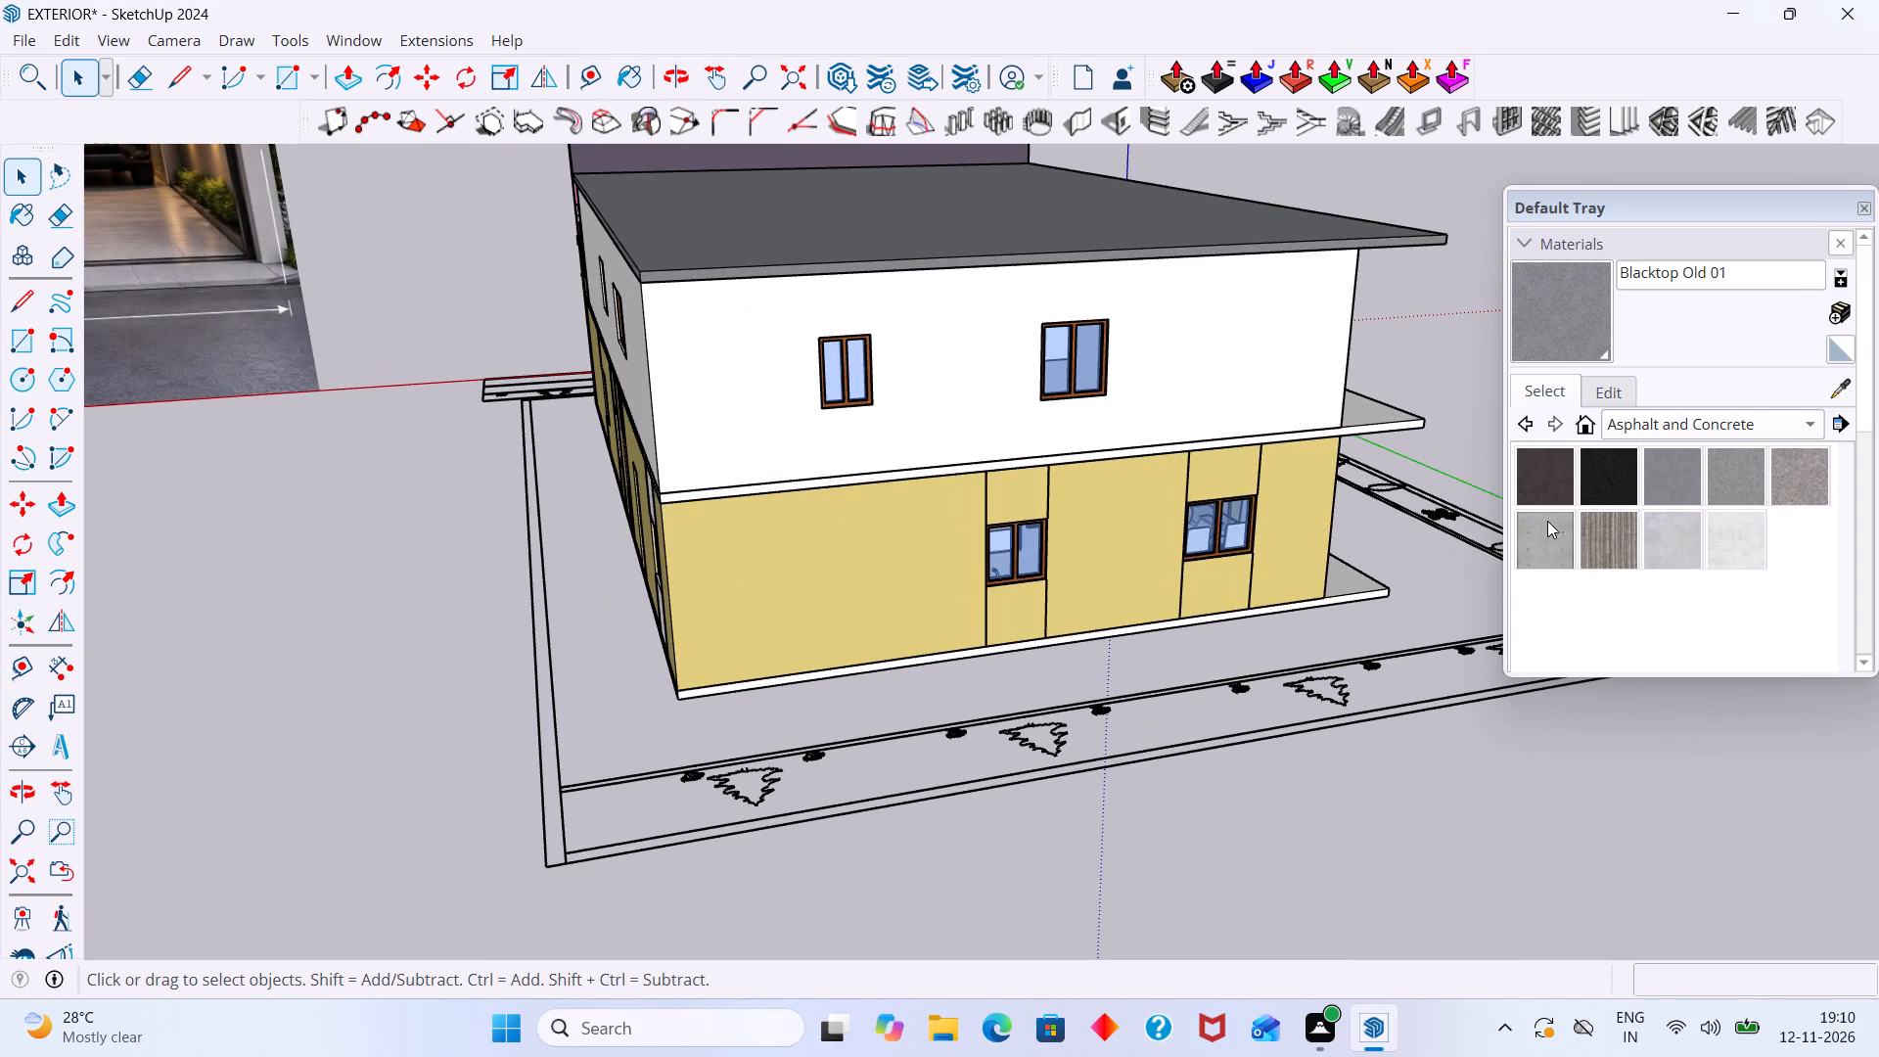
{"action": "scroll", "coordinate": [1547, 521], "scroll_direction": "down", "scroll_amount": 5}
{"action": "left_click", "coordinate": [1581, 339]}
{"action": "scroll", "coordinate": [1309, 445], "scroll_direction": "up", "scroll_amount": 8}
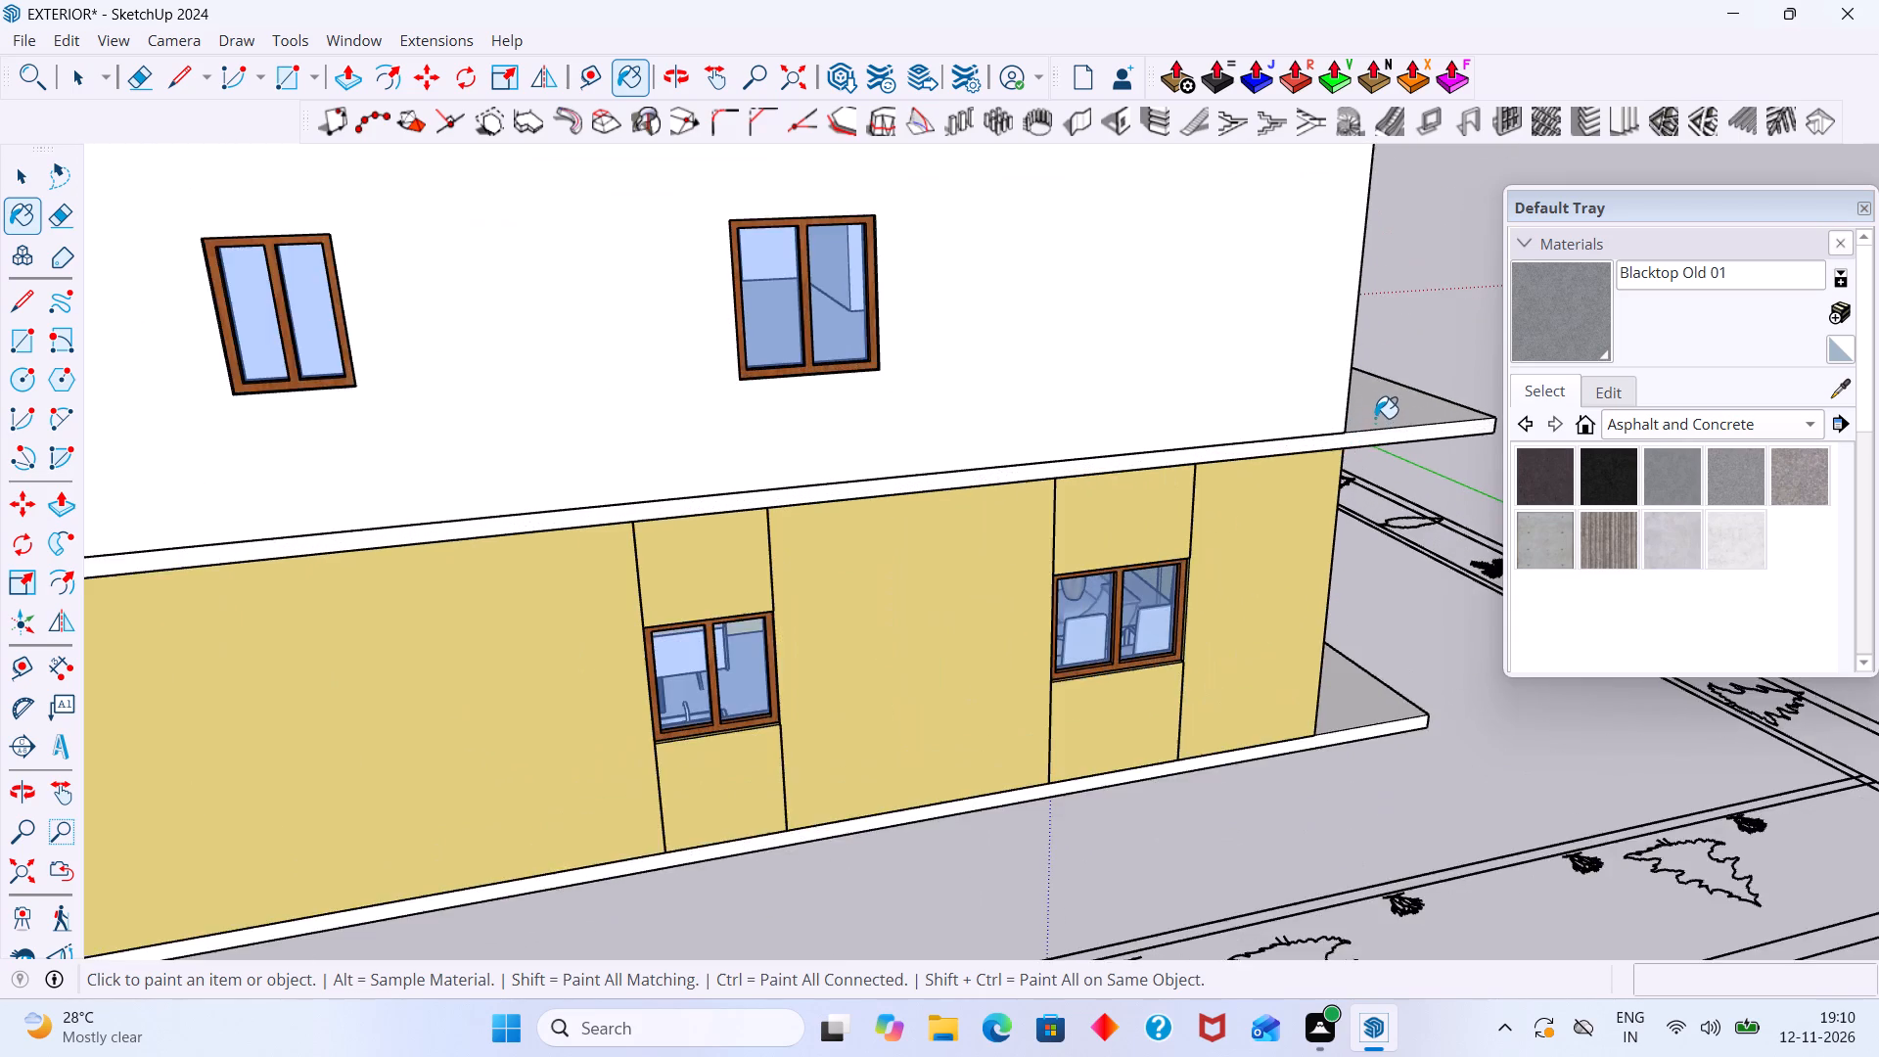
{"action": "left_click", "coordinate": [1375, 415]}
Paint the plinth slab at the base of the ground-floor walls with Blacktop Old 01.
{"action": "scroll", "coordinate": [1370, 415], "scroll_direction": "up", "scroll_amount": 1}
{"action": "scroll", "coordinate": [1362, 420], "scroll_direction": "down", "scroll_amount": 6}
{"action": "scroll", "coordinate": [1335, 615], "scroll_direction": "up", "scroll_amount": 5}
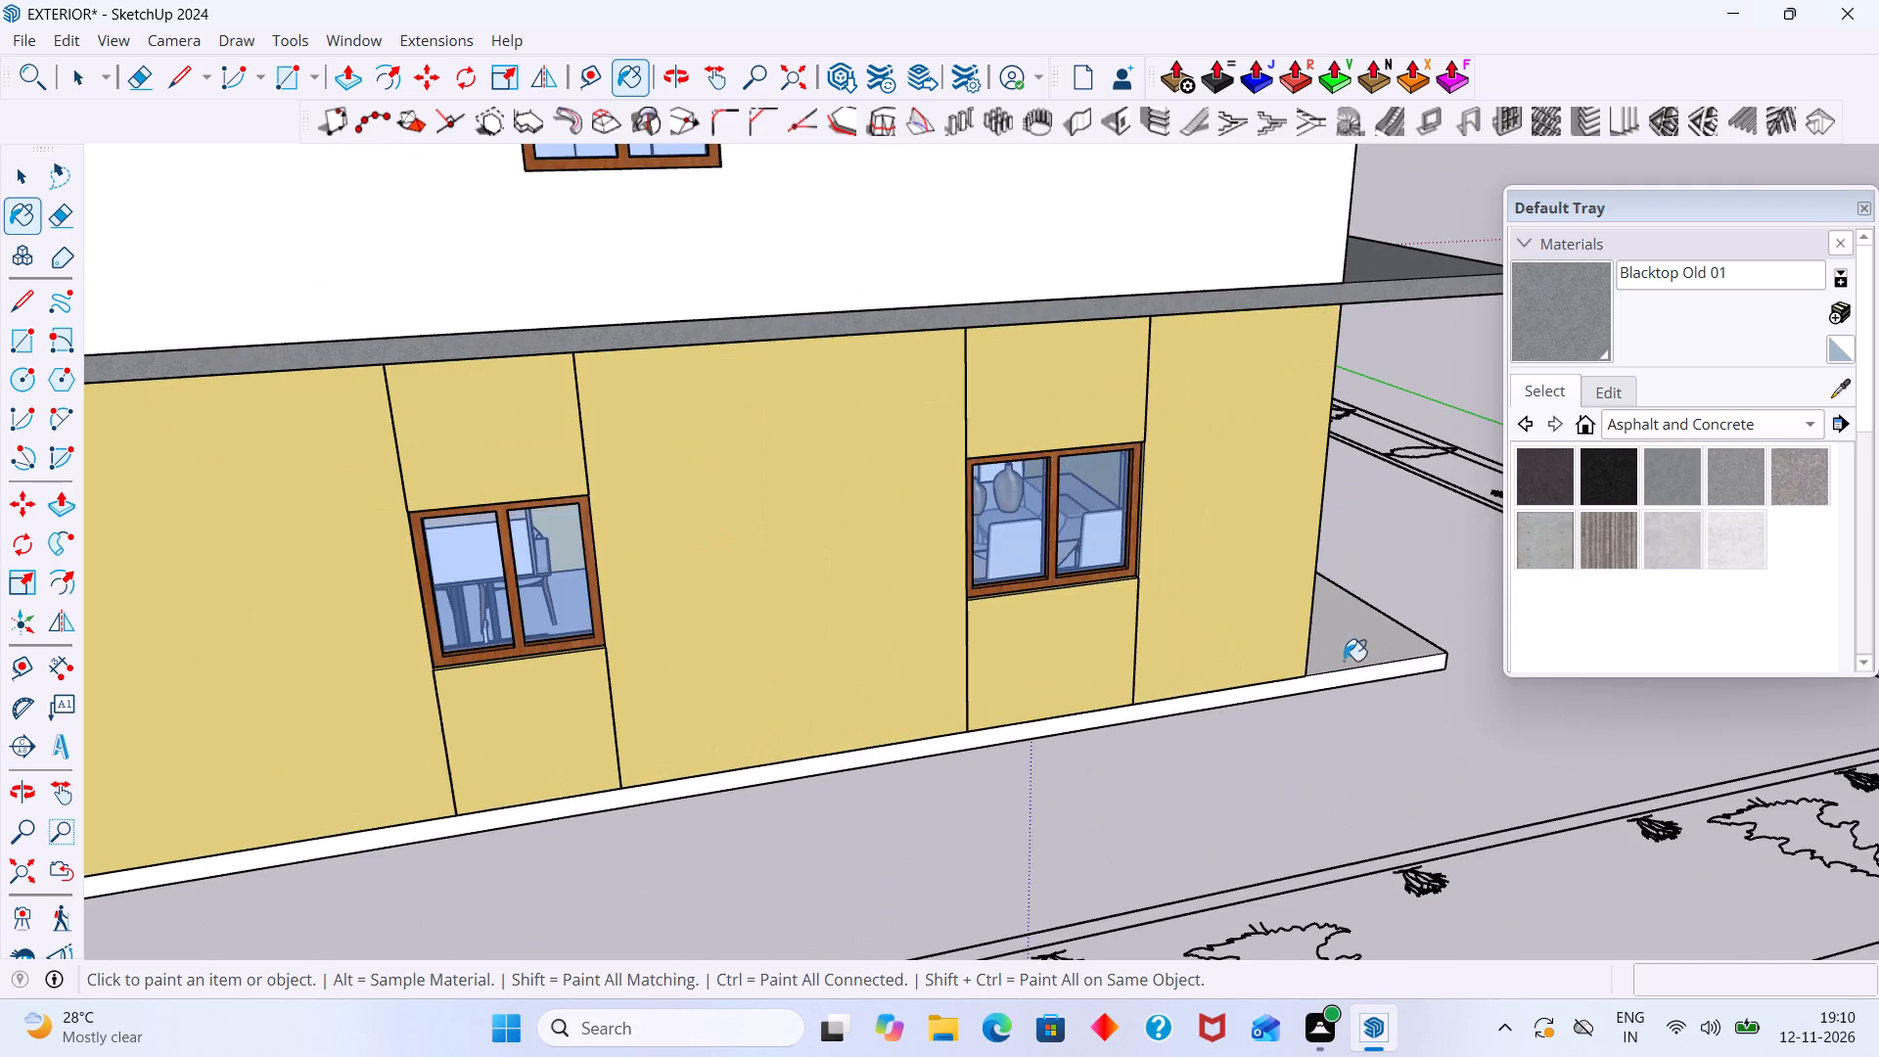
{"action": "scroll", "coordinate": [1356, 692], "scroll_direction": "up", "scroll_amount": 11}
{"action": "left_click", "coordinate": [1333, 618]}
{"action": "scroll", "coordinate": [1319, 638], "scroll_direction": "down", "scroll_amount": 5}
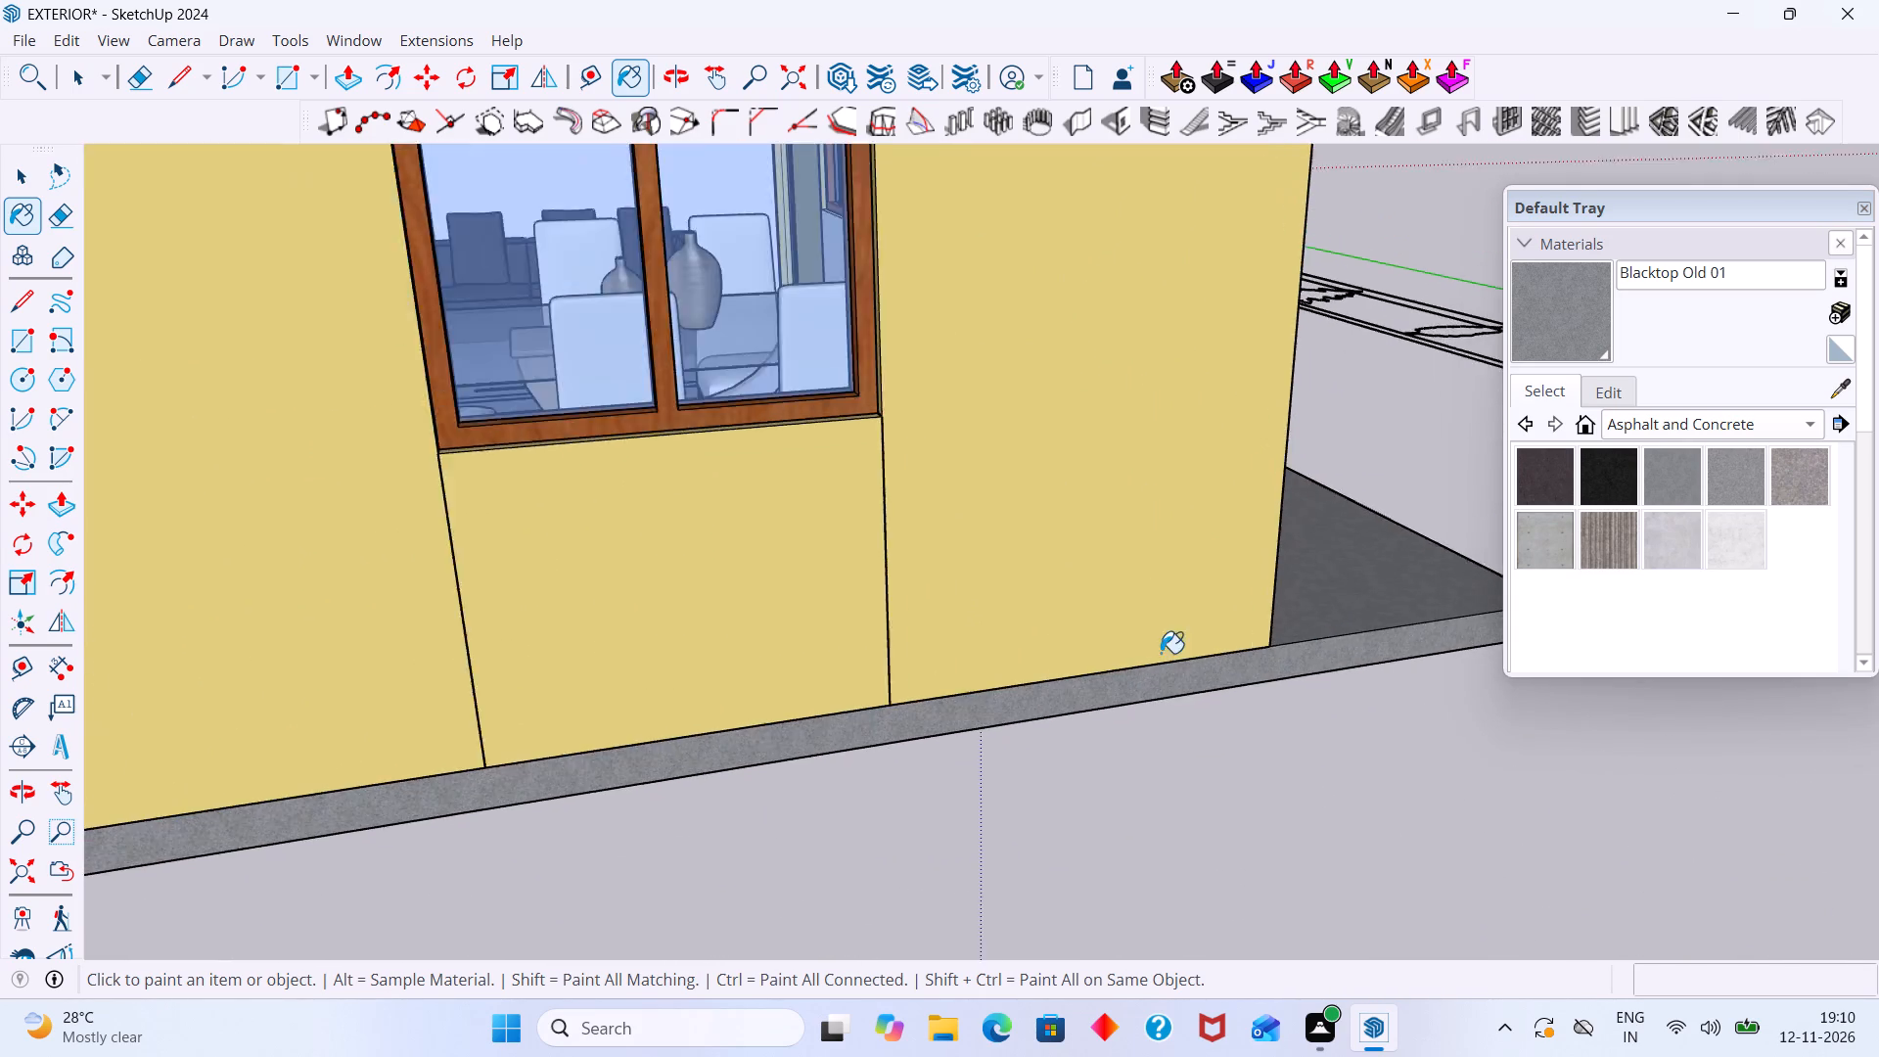
{"action": "scroll", "coordinate": [1161, 653], "scroll_direction": "down", "scroll_amount": 18}
{"action": "middle_click_drag", "start_coordinate": [1041, 742], "coordinate": [1413, 658]}
{"action": "key", "text": "space"}
{"action": "left_click", "coordinate": [1054, 817]}
Open the upper-floor wall group and paint its long side wall with AP 7730 Green Tomato from Asian Paints Chromatics.
{"action": "middle_click_drag", "start_coordinate": [1093, 453], "coordinate": [1112, 671]}
{"action": "scroll", "coordinate": [1084, 588], "scroll_direction": "up", "scroll_amount": 7}
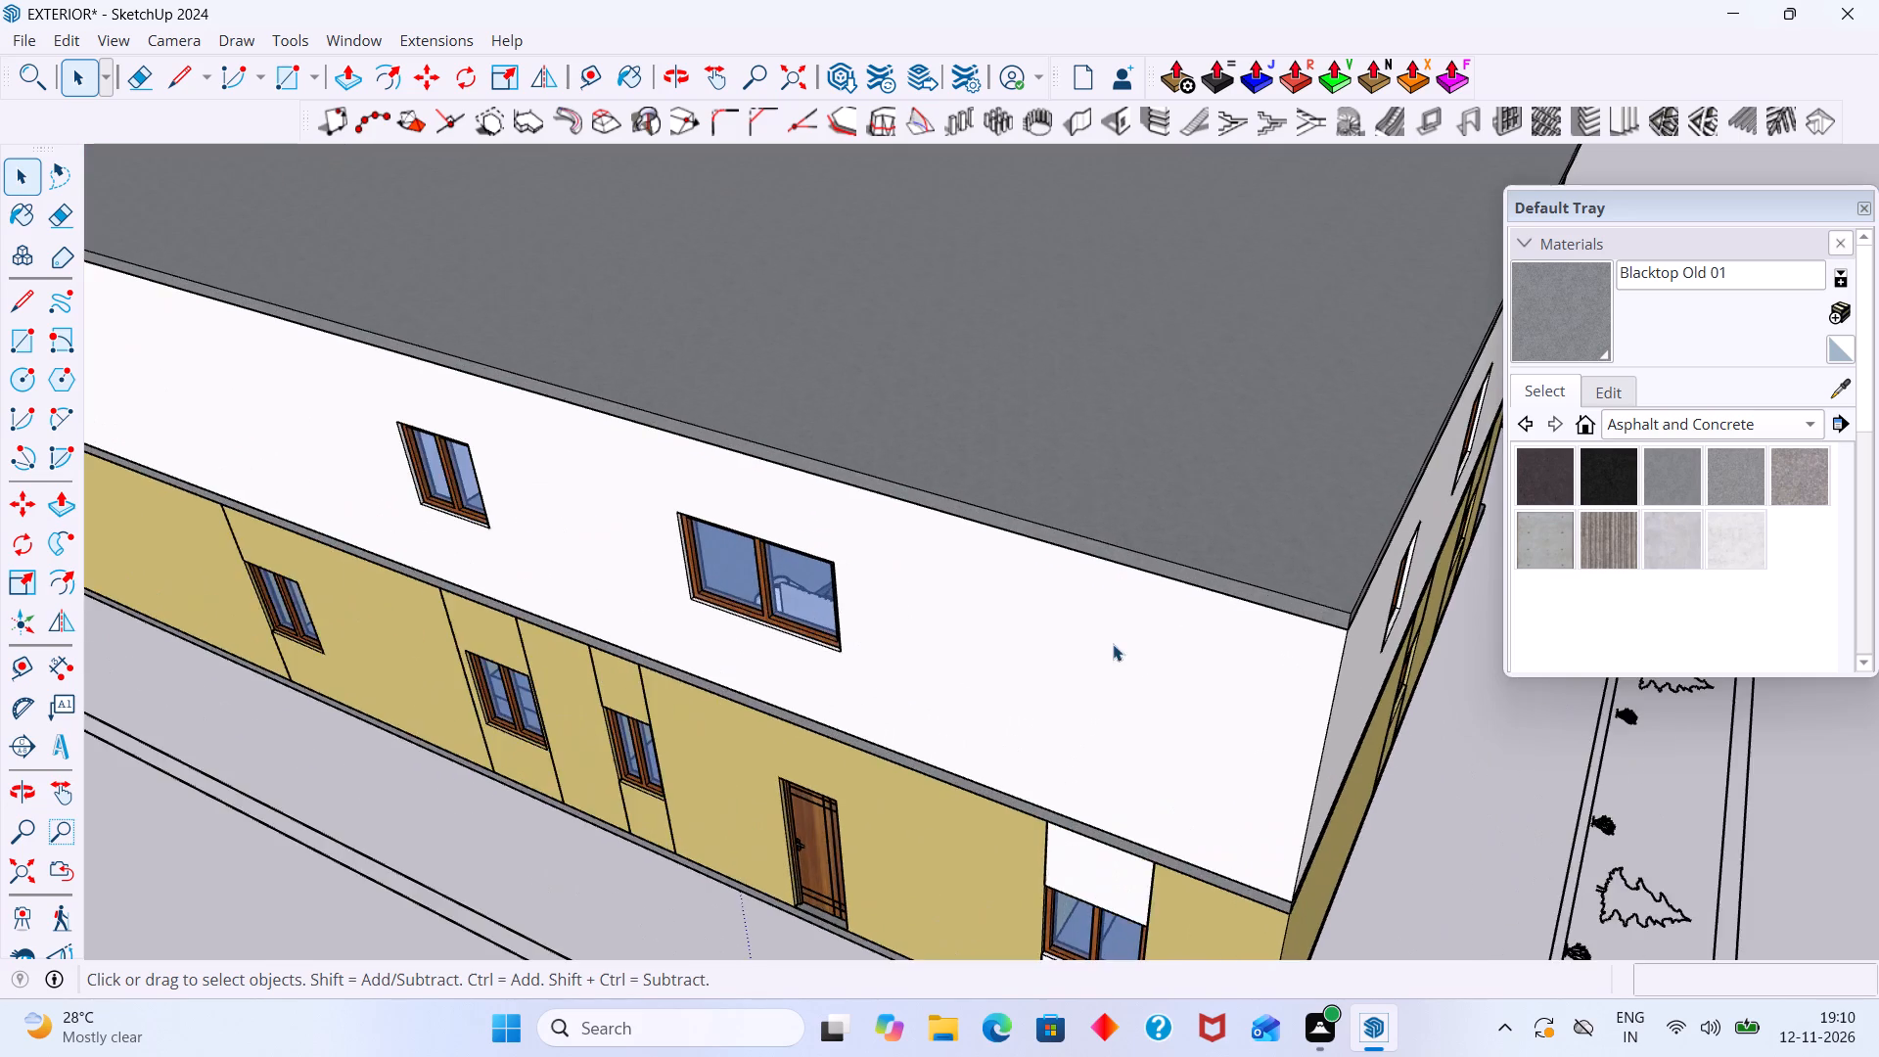
{"action": "double_click", "coordinate": [1135, 657]}
{"action": "scroll", "coordinate": [1103, 718], "scroll_direction": "up", "scroll_amount": 4}
{"action": "left_click", "coordinate": [1101, 719]}
{"action": "left_click", "coordinate": [1822, 426]}
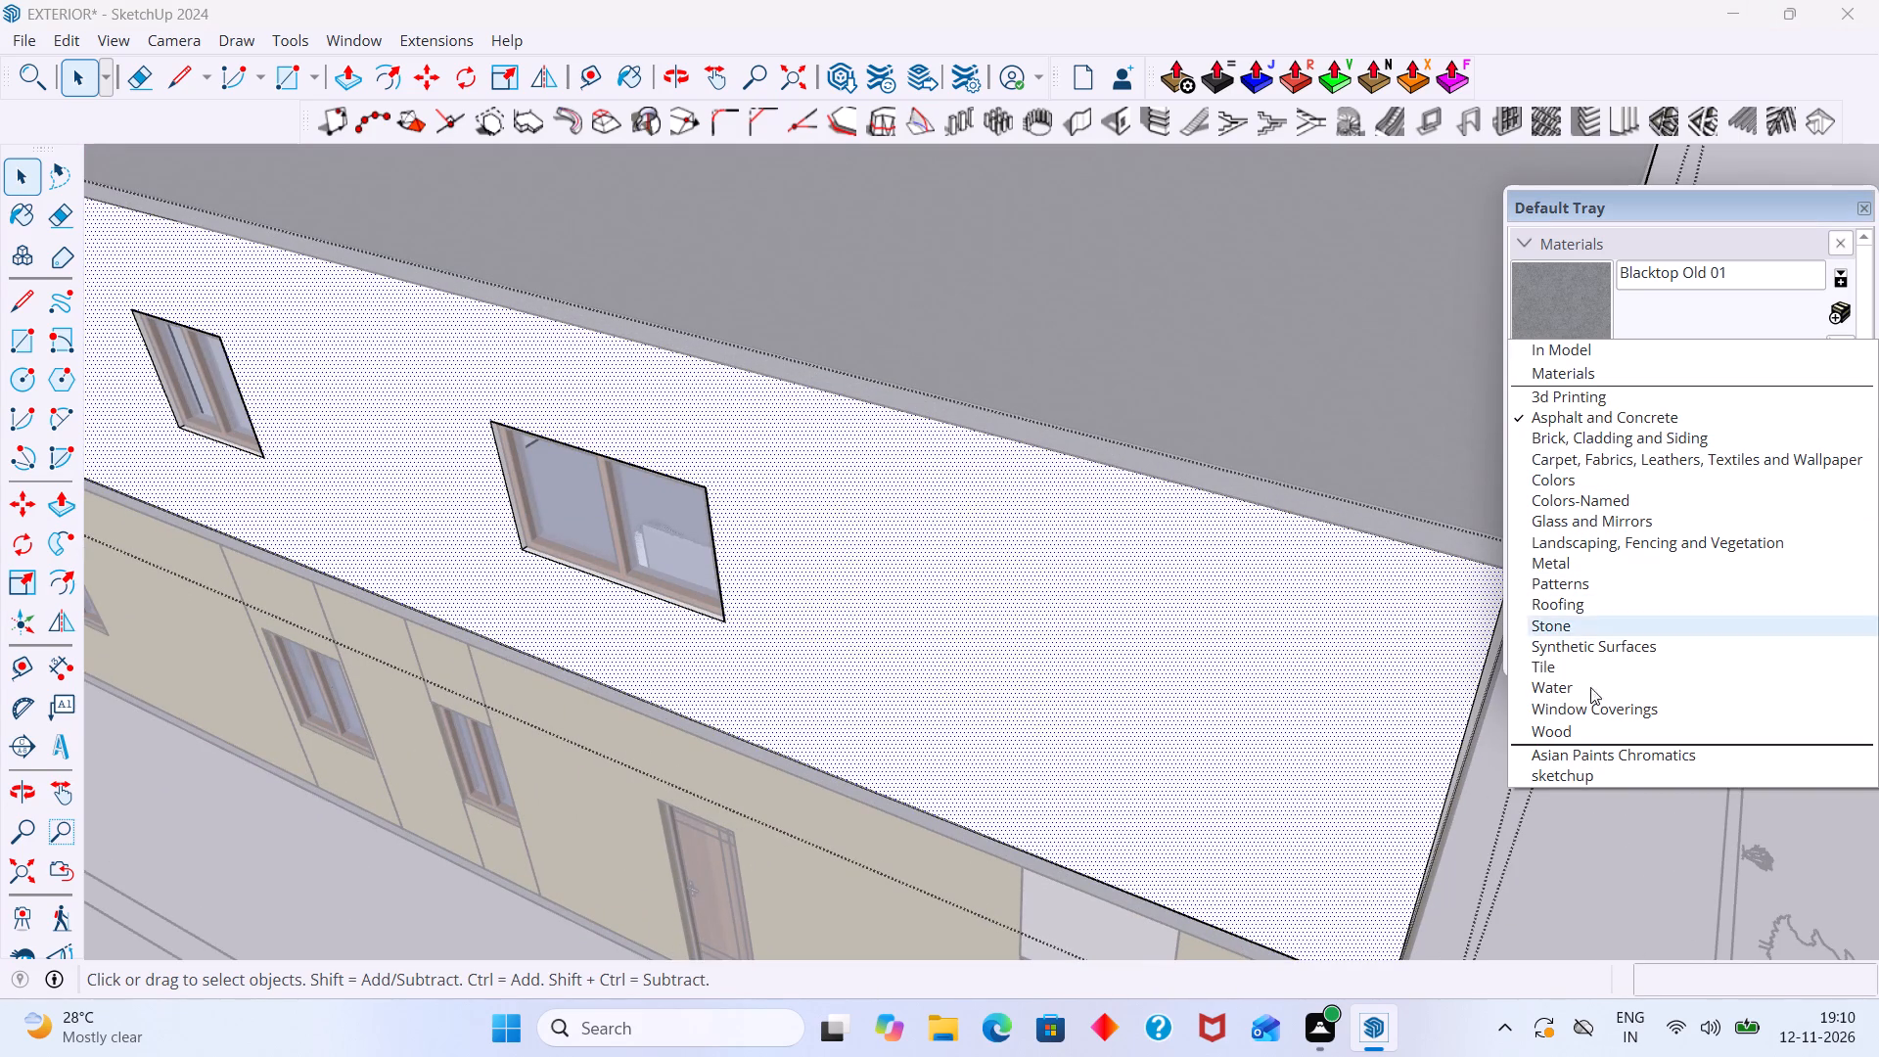
{"action": "left_click", "coordinate": [1603, 753]}
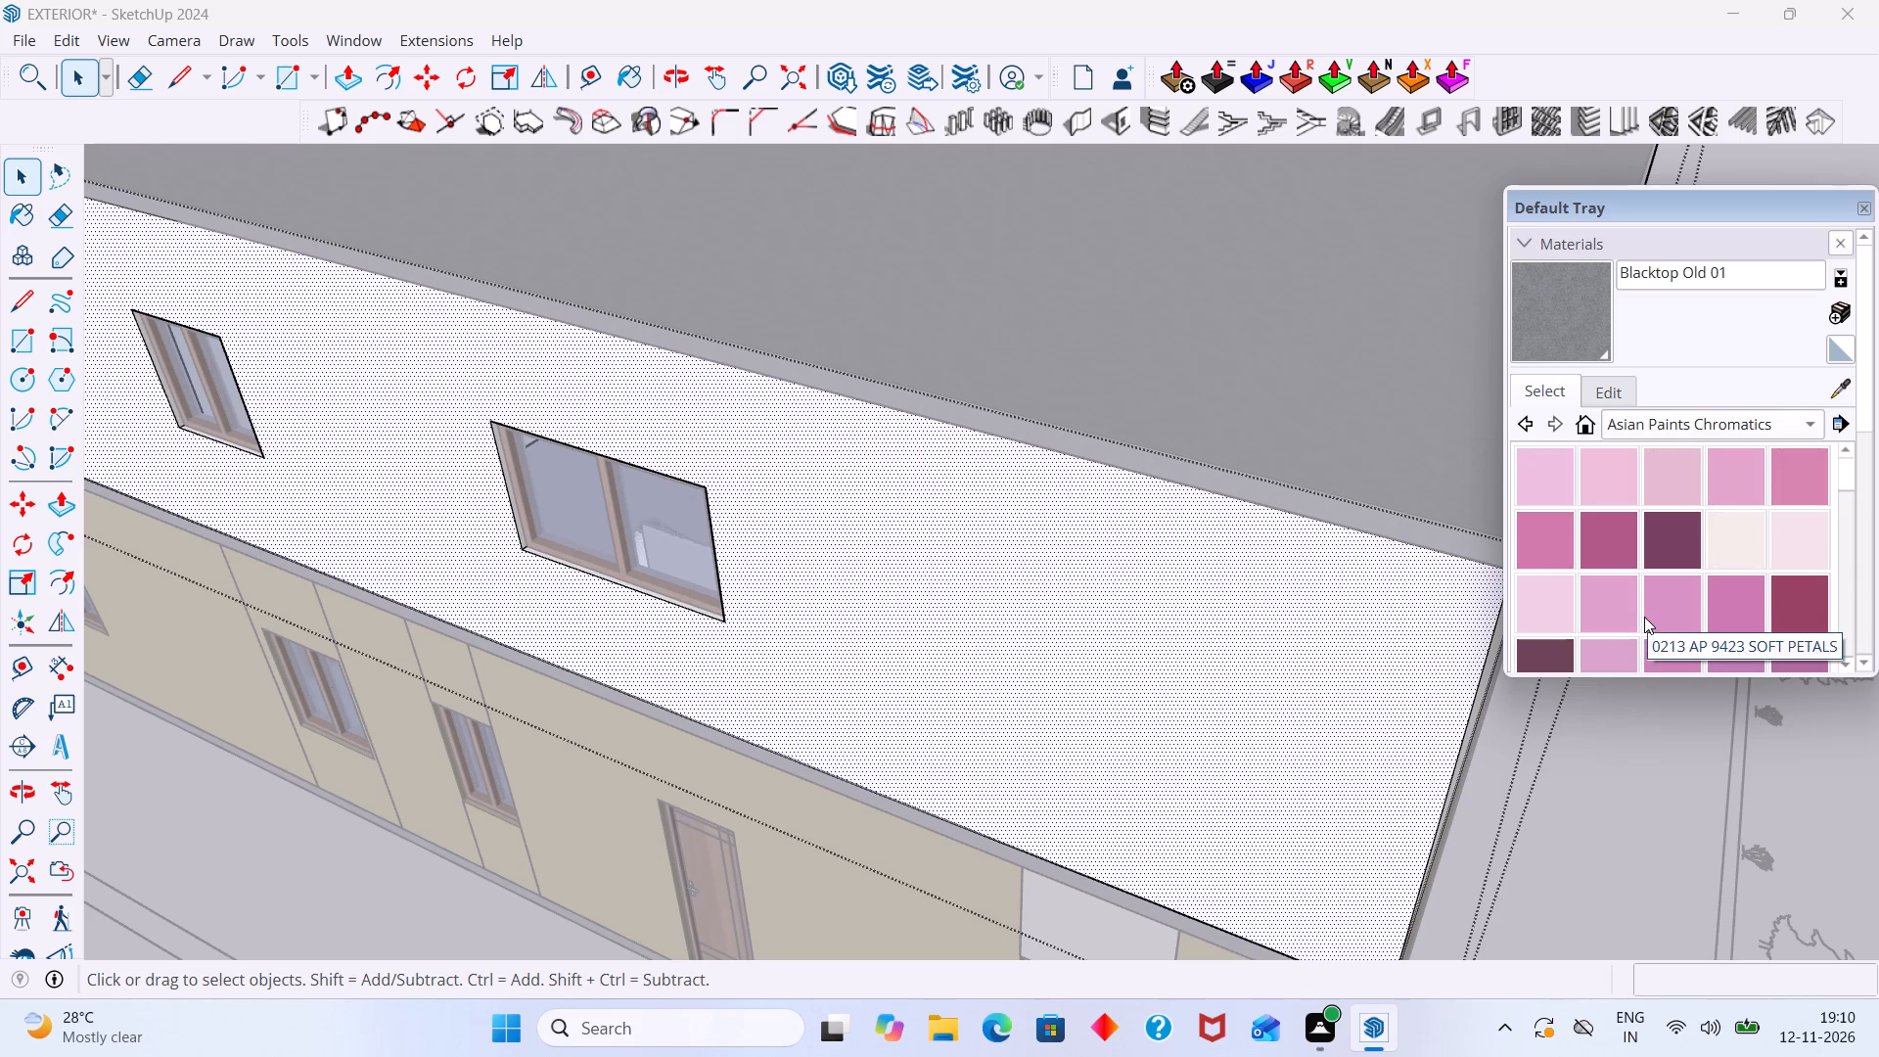
{"action": "scroll", "coordinate": [1703, 564], "scroll_direction": "down", "scroll_amount": 9}
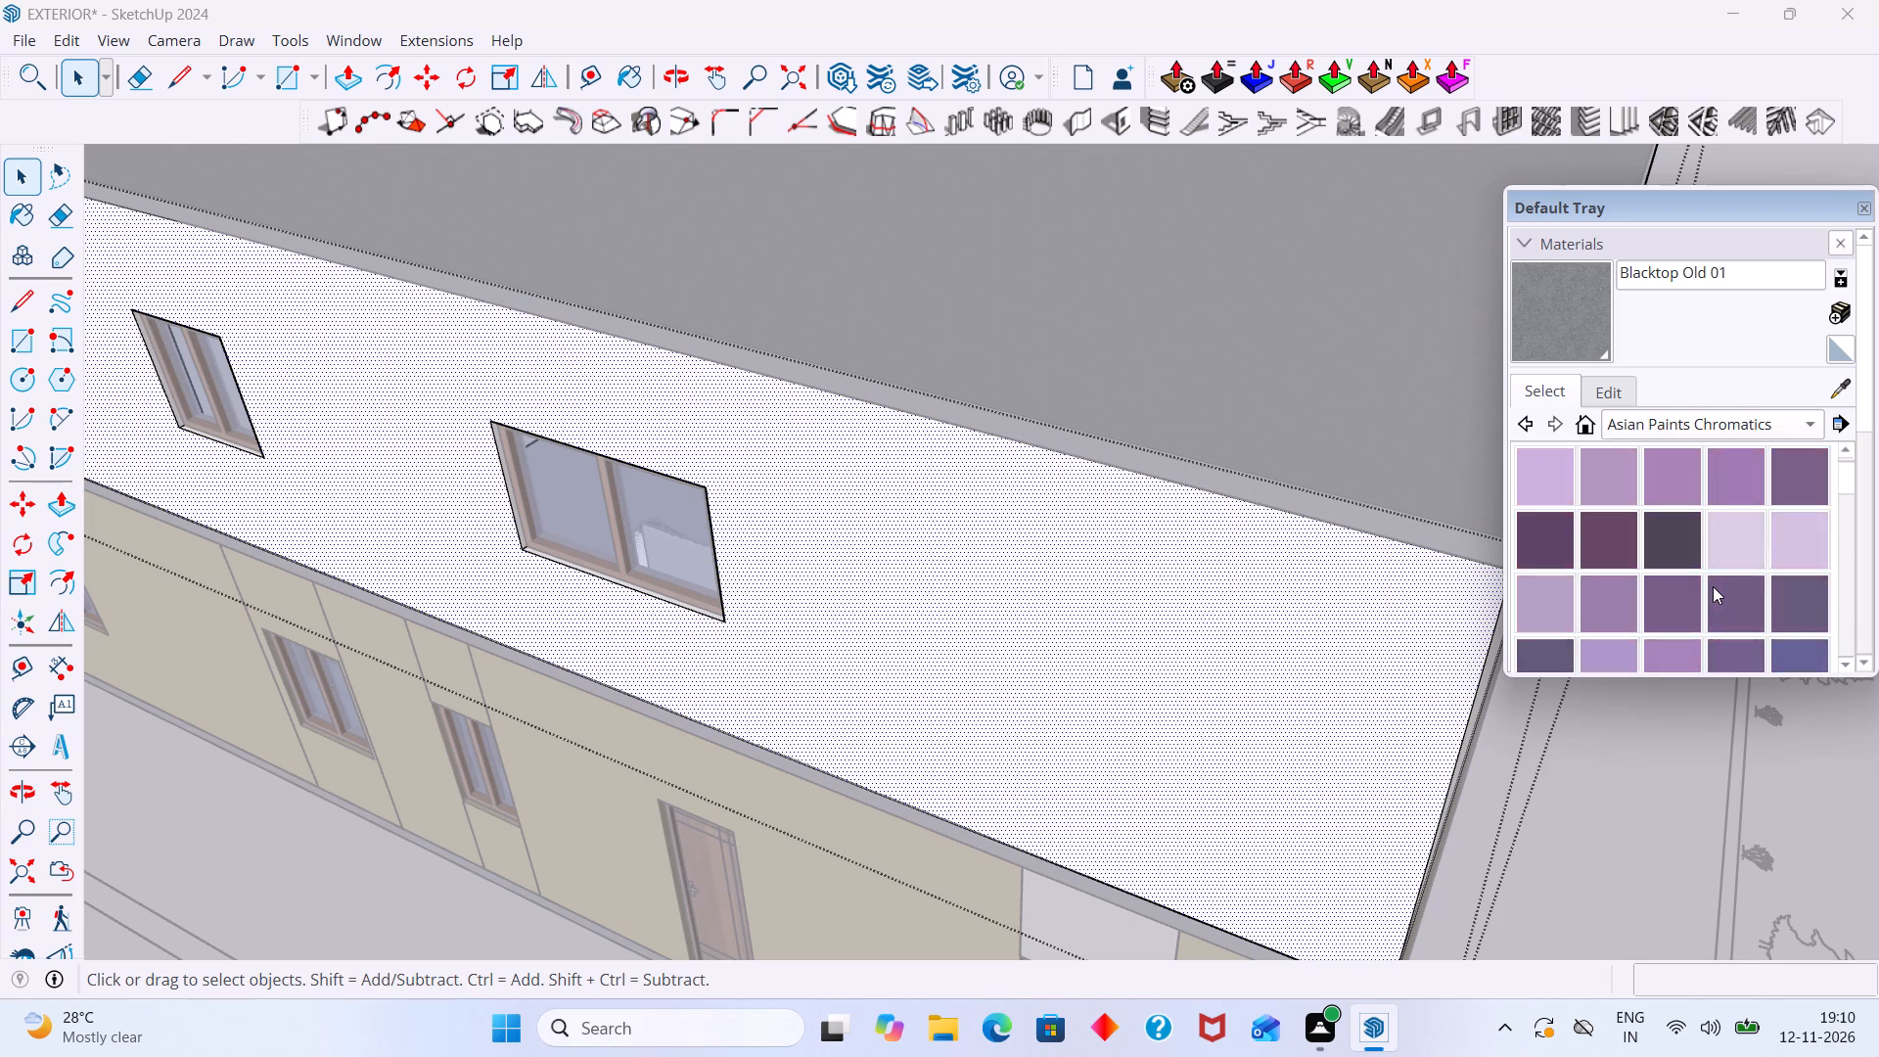
{"action": "scroll", "coordinate": [1713, 586], "scroll_direction": "down", "scroll_amount": 18}
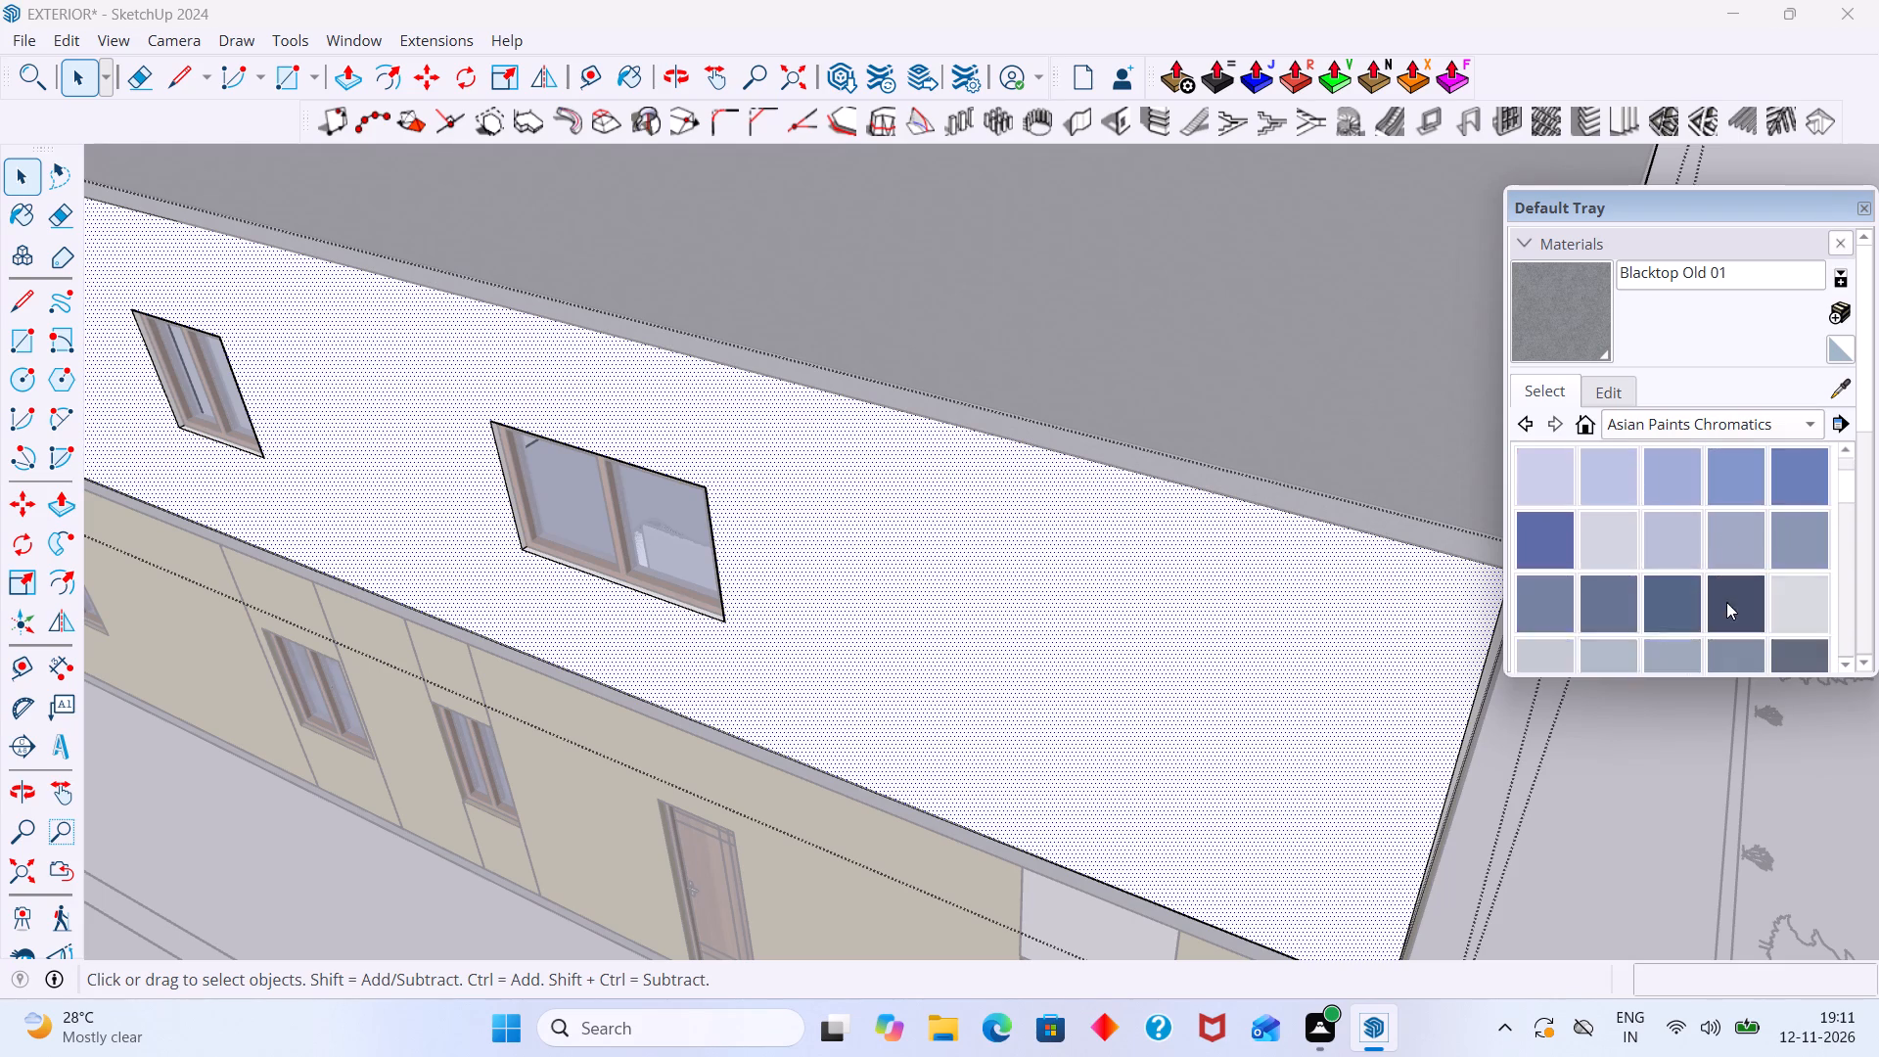
{"action": "scroll", "coordinate": [1726, 602], "scroll_direction": "down", "scroll_amount": 10}
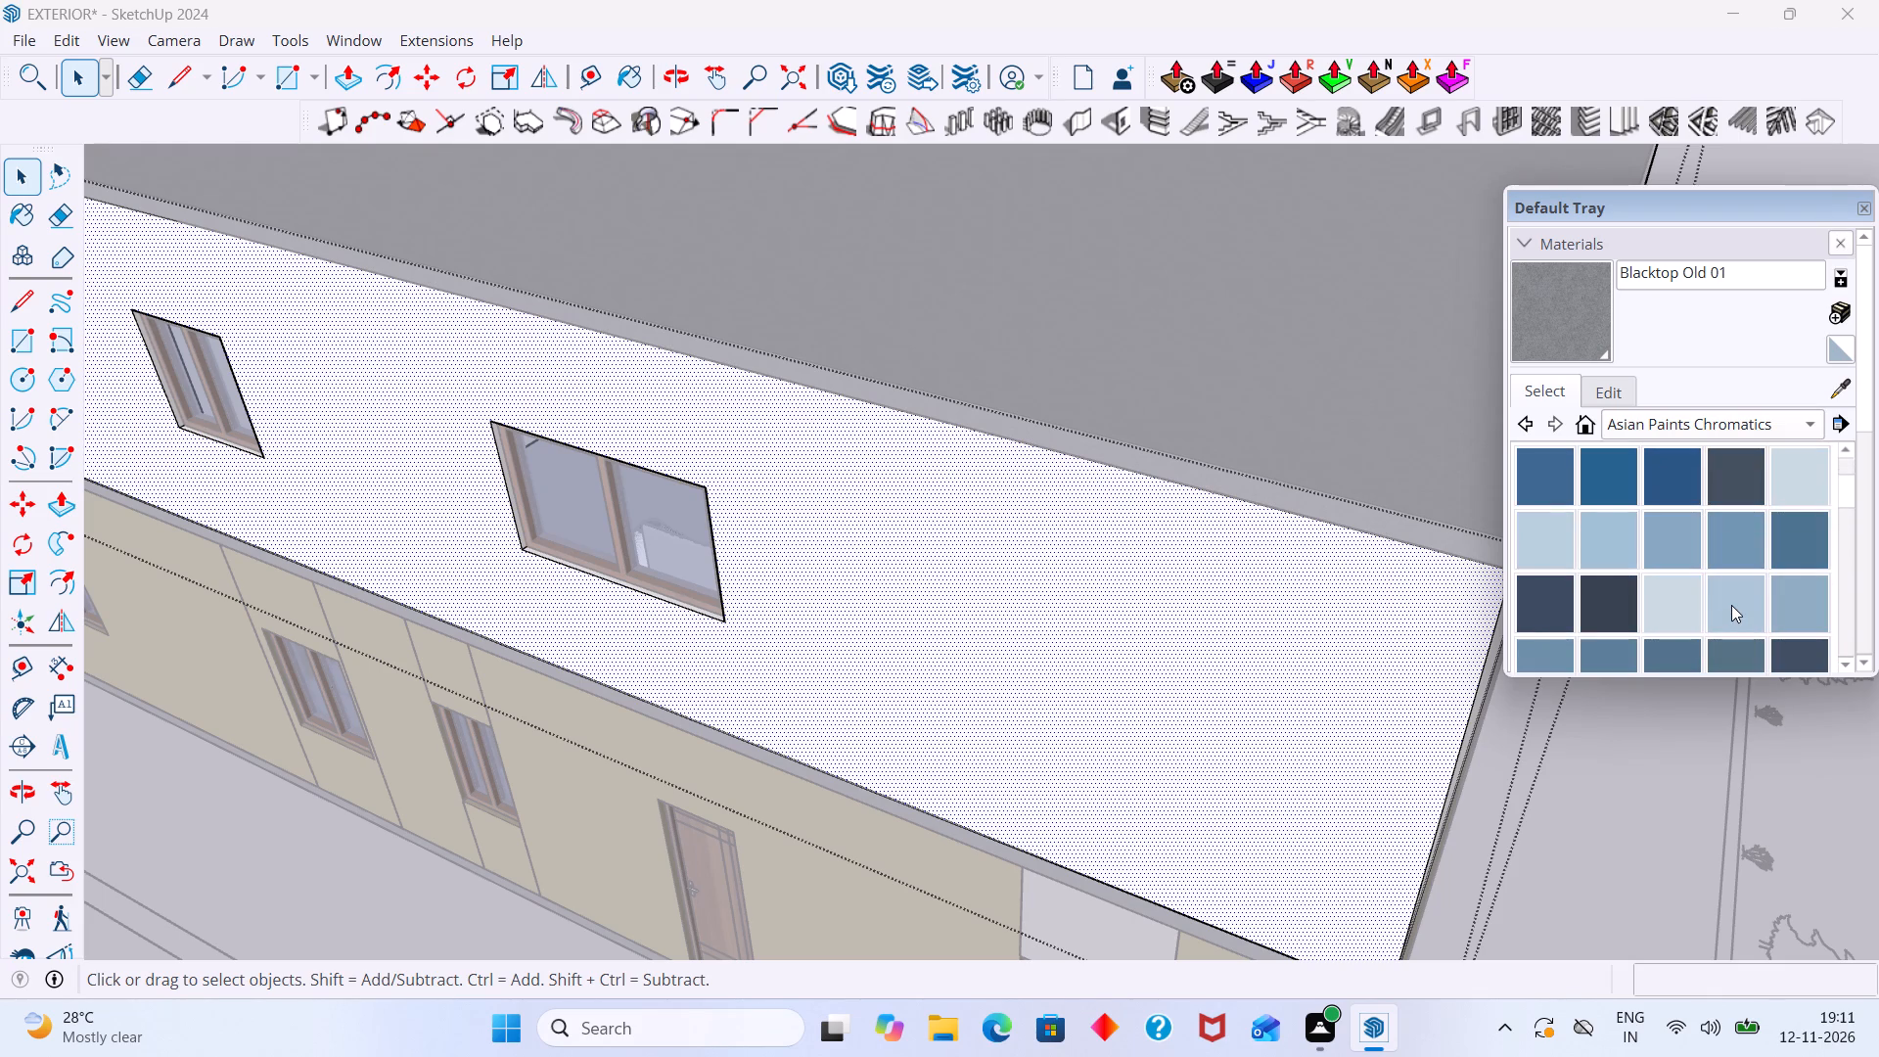
{"action": "scroll", "coordinate": [1747, 604], "scroll_direction": "down", "scroll_amount": 13}
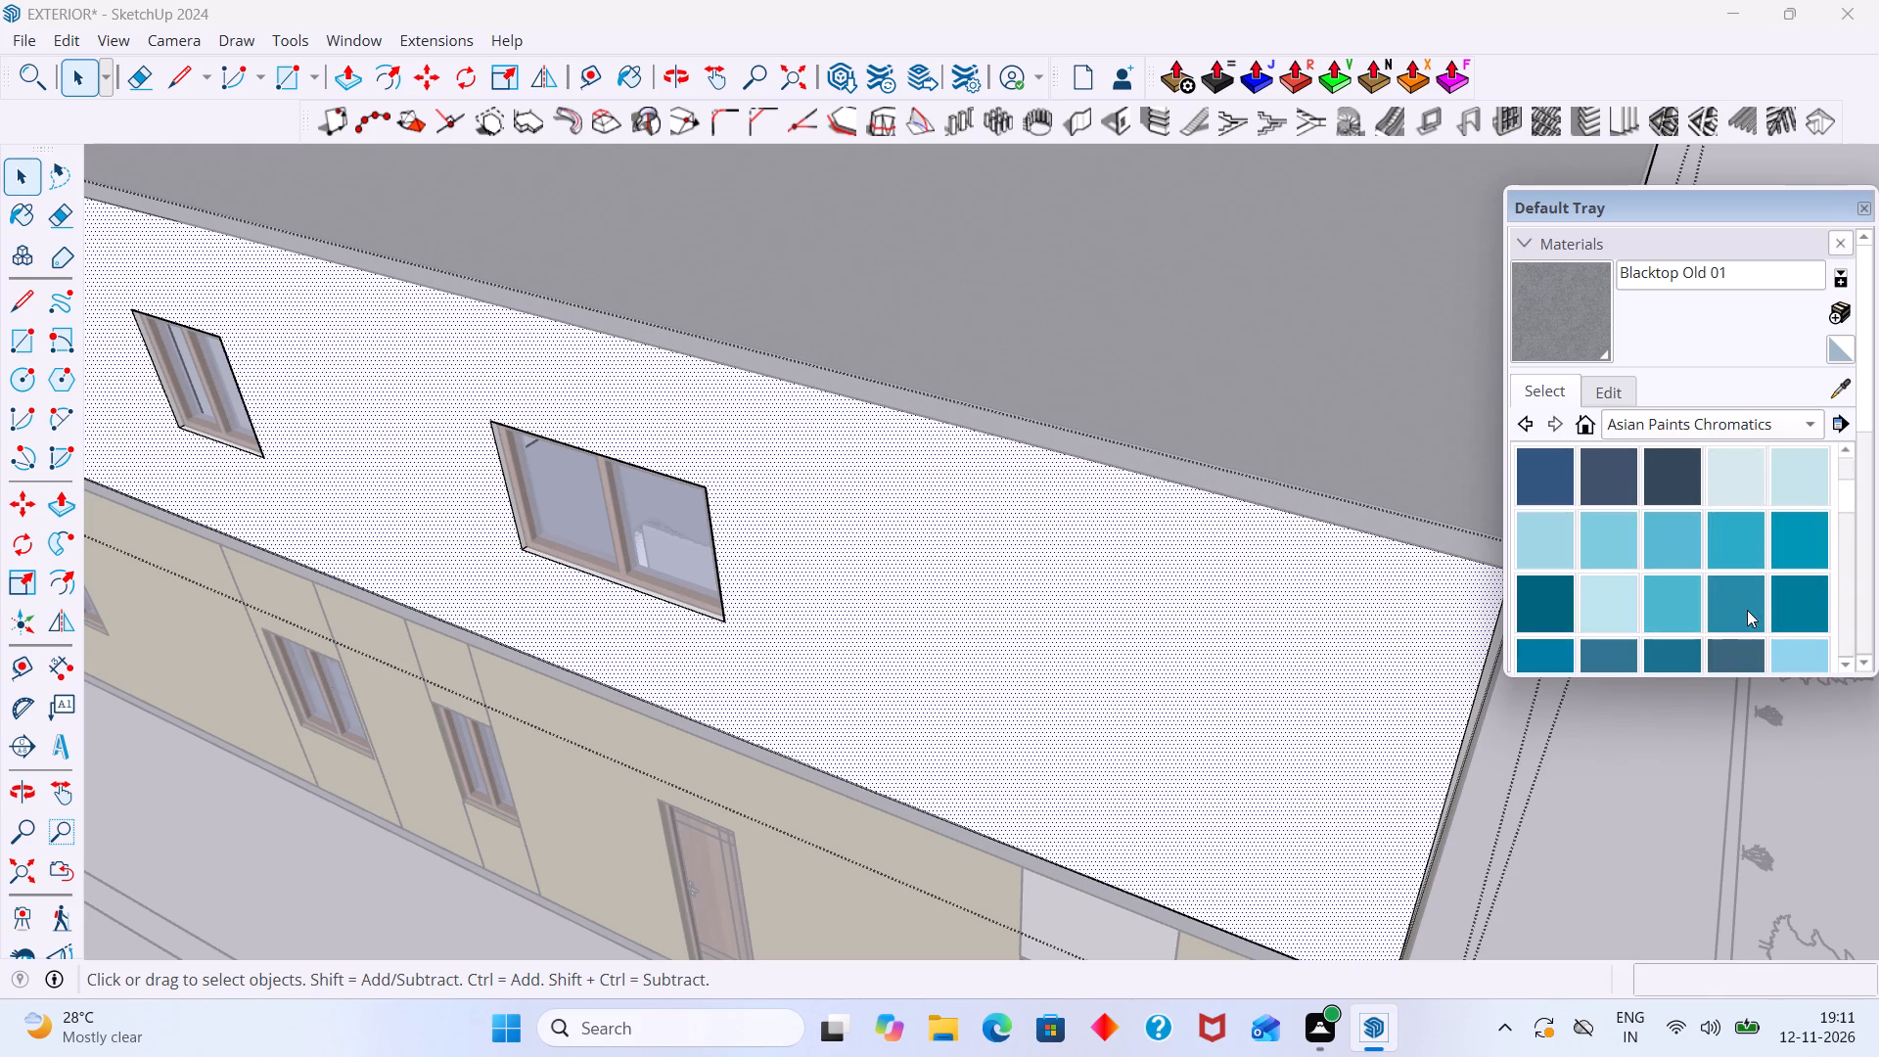
{"action": "scroll", "coordinate": [1605, 567], "scroll_direction": "down", "scroll_amount": 4}
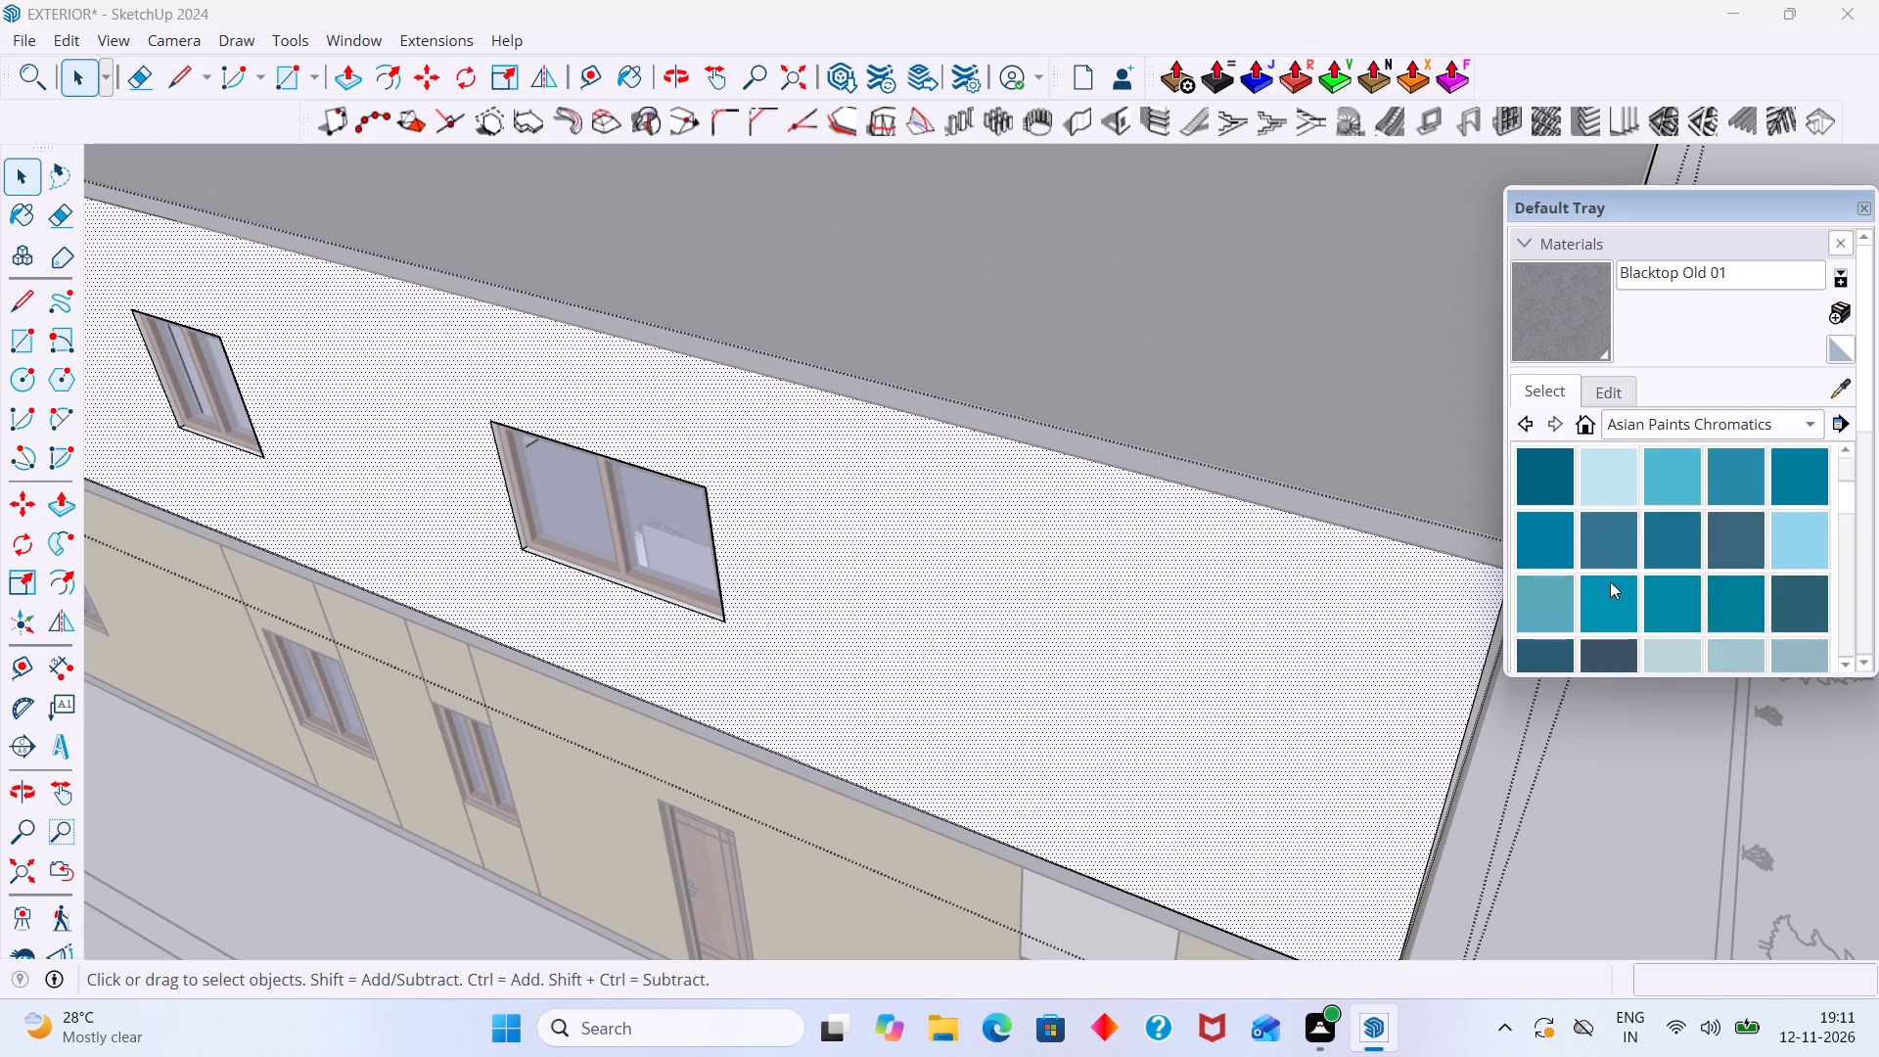
{"action": "scroll", "coordinate": [1610, 581], "scroll_direction": "down", "scroll_amount": 14}
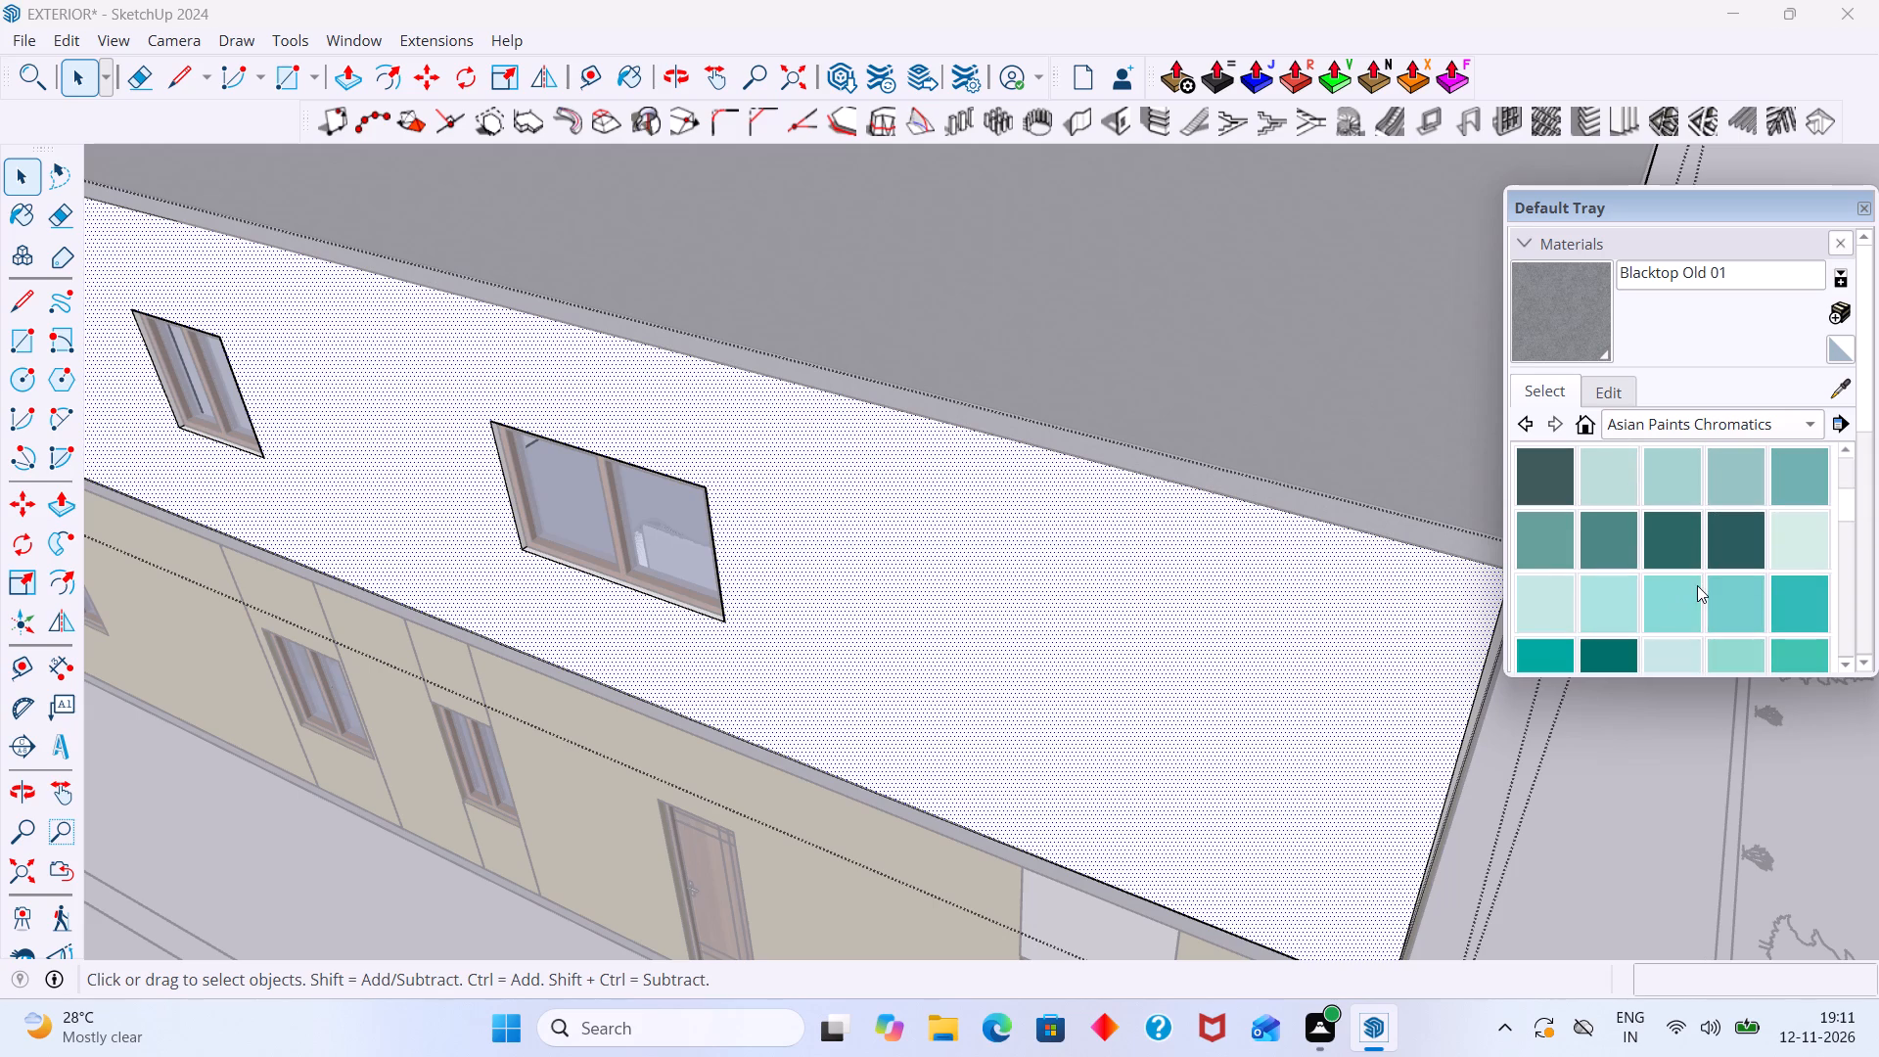
{"action": "scroll", "coordinate": [1697, 585], "scroll_direction": "down", "scroll_amount": 19}
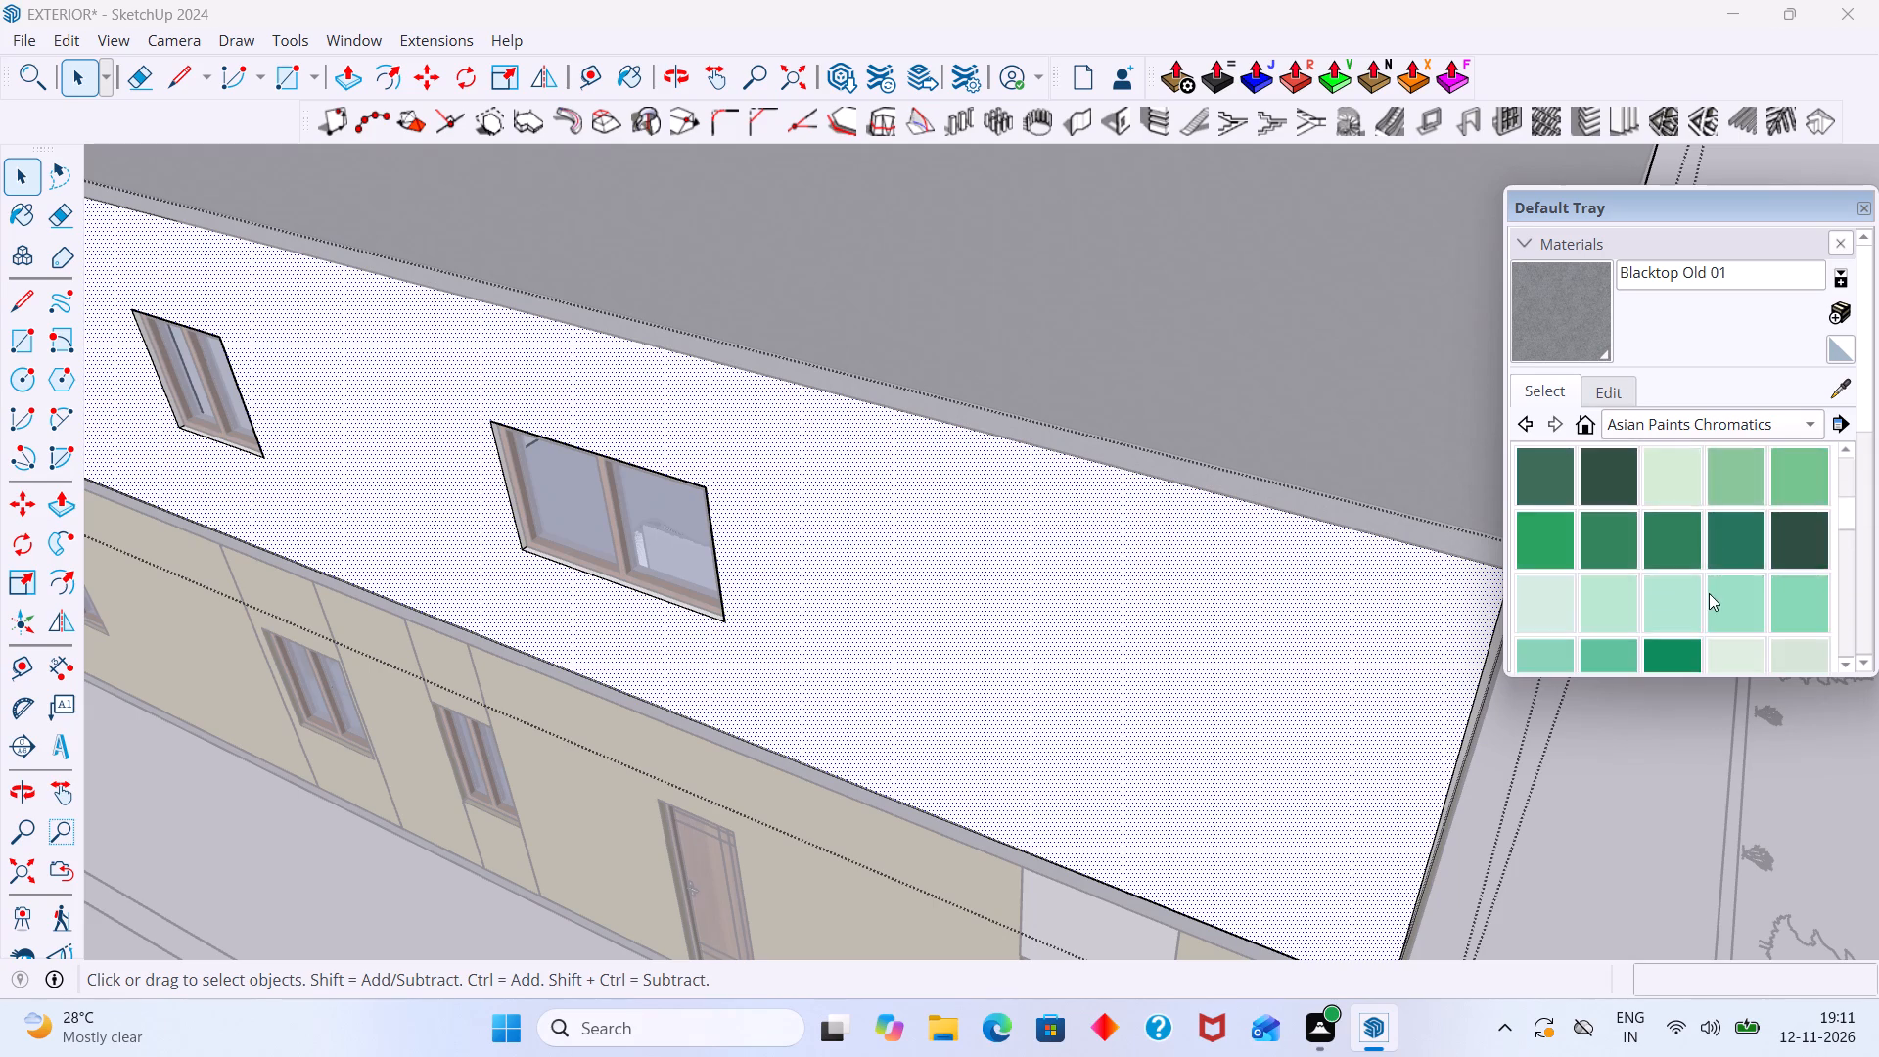
{"action": "scroll", "coordinate": [1709, 593], "scroll_direction": "down", "scroll_amount": 5}
{"action": "scroll", "coordinate": [1710, 590], "scroll_direction": "up", "scroll_amount": 3}
{"action": "scroll", "coordinate": [1710, 597], "scroll_direction": "down", "scroll_amount": 6}
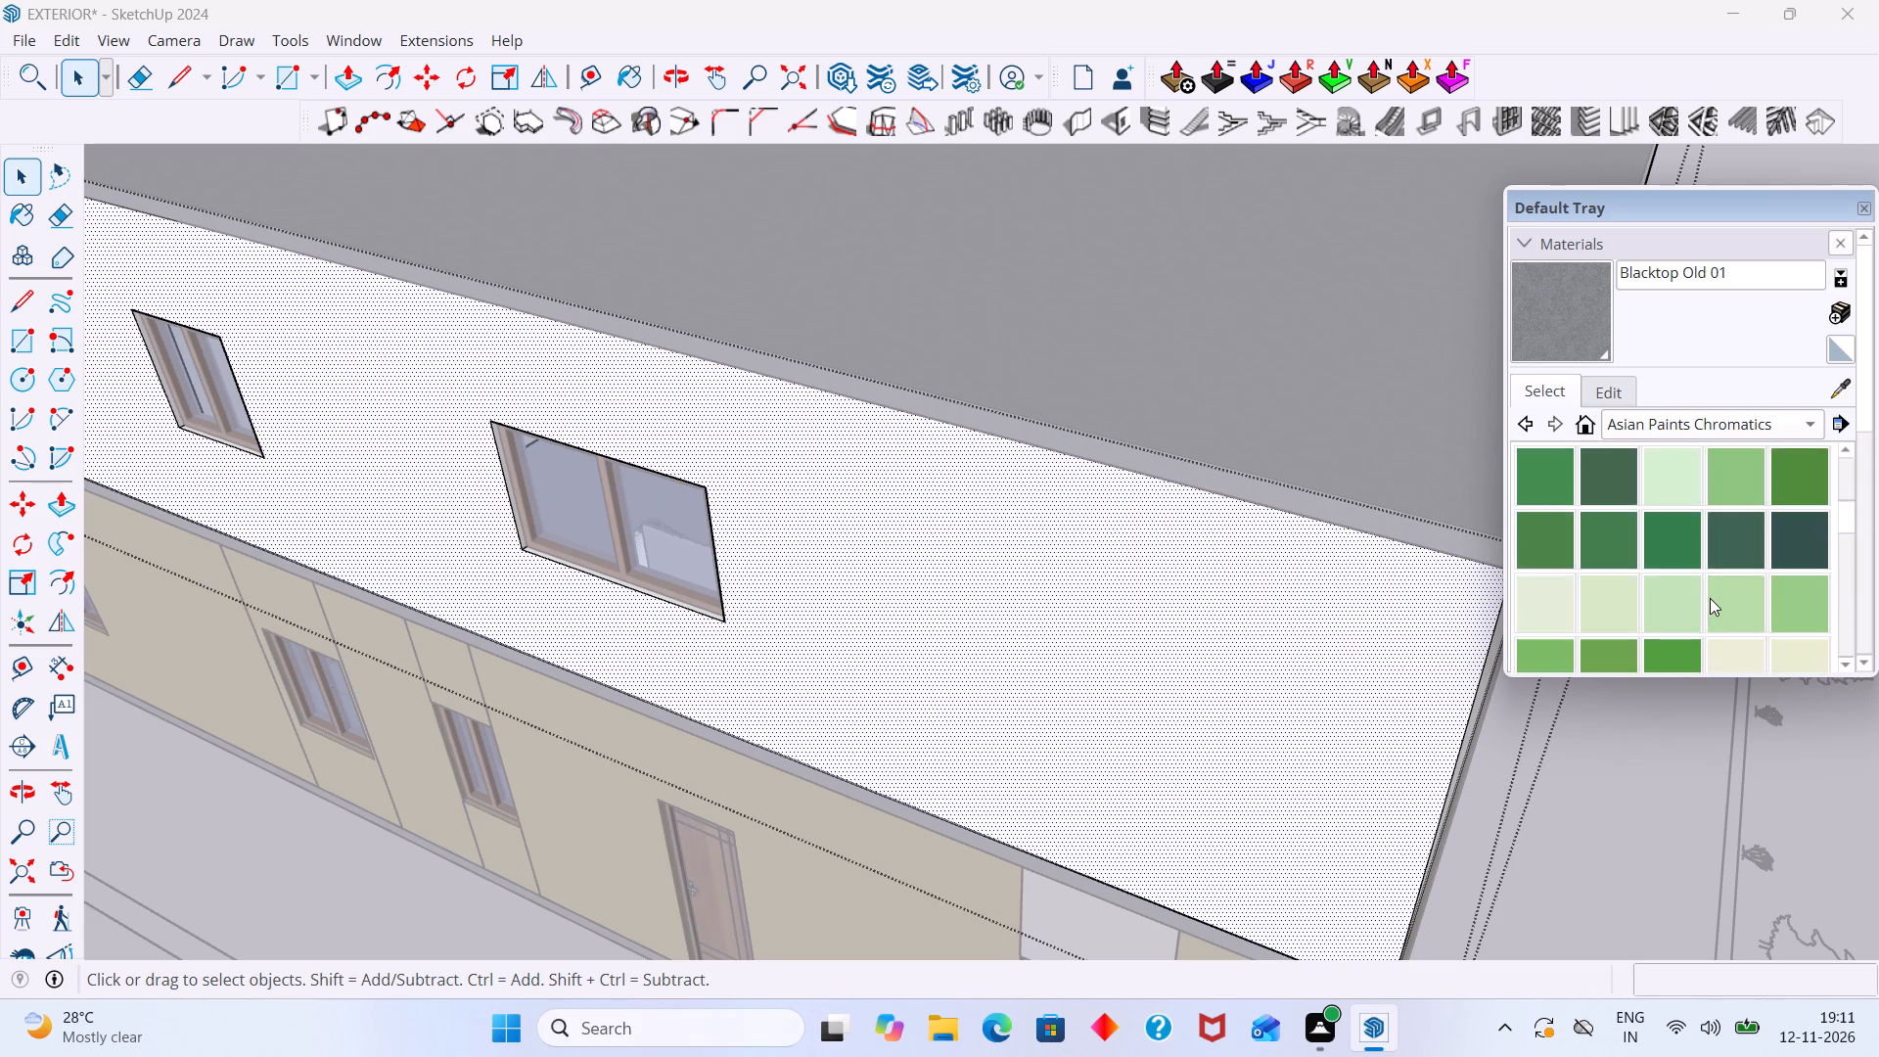
{"action": "scroll", "coordinate": [1710, 598], "scroll_direction": "down", "scroll_amount": 3}
{"action": "scroll", "coordinate": [1710, 598], "scroll_direction": "up", "scroll_amount": 2}
{"action": "scroll", "coordinate": [1754, 604], "scroll_direction": "down", "scroll_amount": 2}
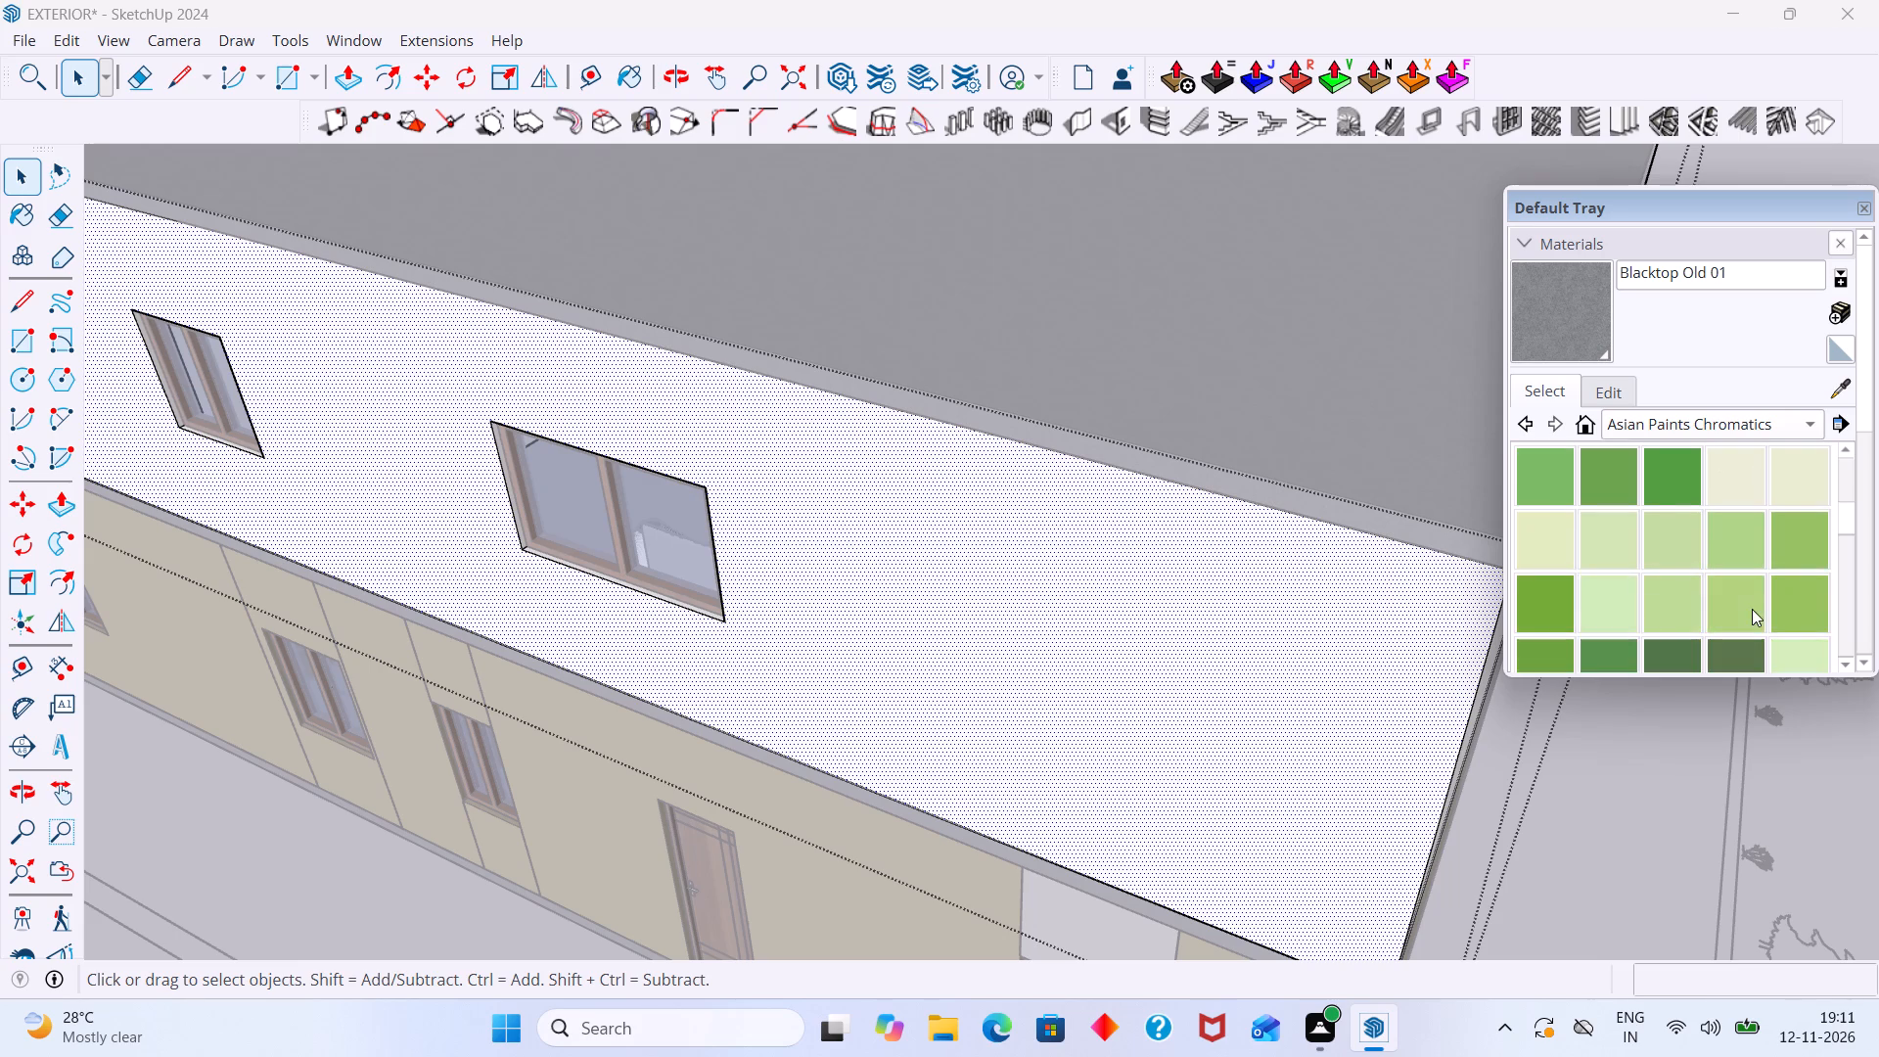
{"action": "scroll", "coordinate": [1746, 609], "scroll_direction": "down", "scroll_amount": 7}
{"action": "scroll", "coordinate": [1745, 610], "scroll_direction": "up", "scroll_amount": 3}
{"action": "scroll", "coordinate": [1745, 613], "scroll_direction": "down", "scroll_amount": 5}
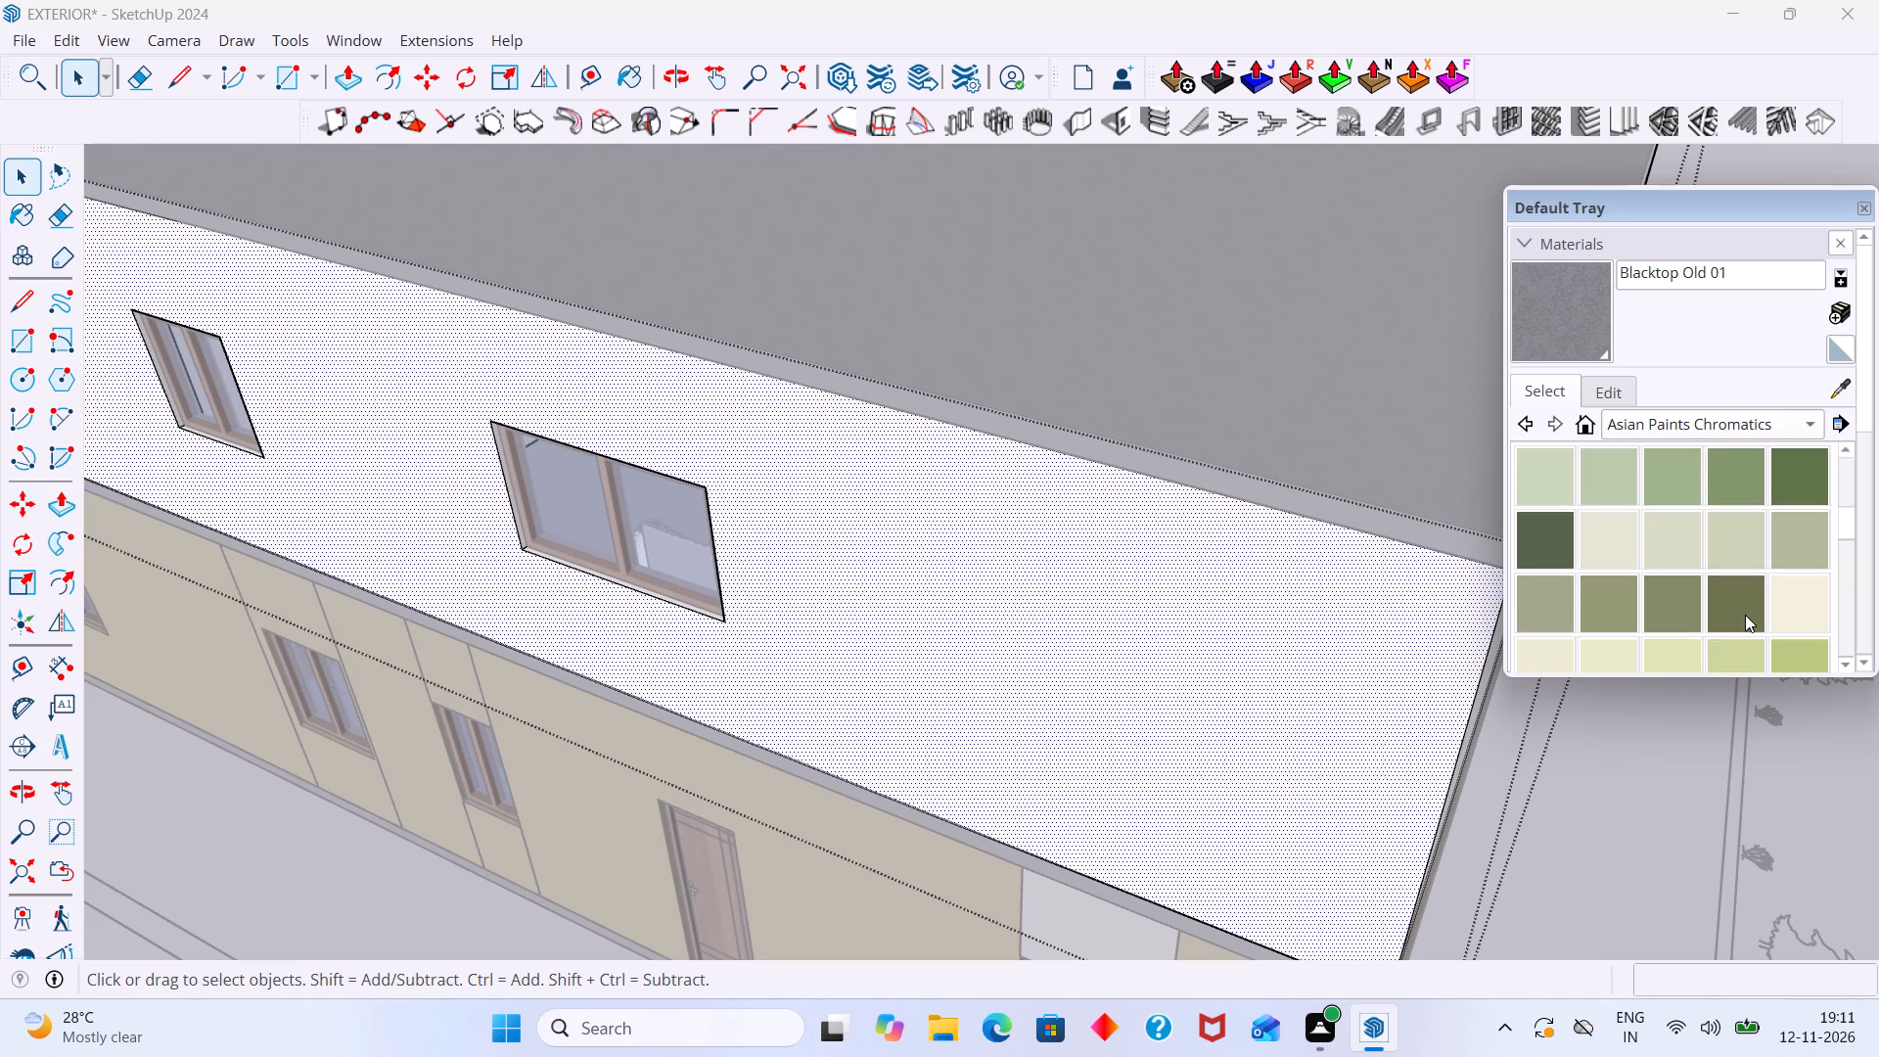
{"action": "scroll", "coordinate": [1745, 612], "scroll_direction": "down", "scroll_amount": 3}
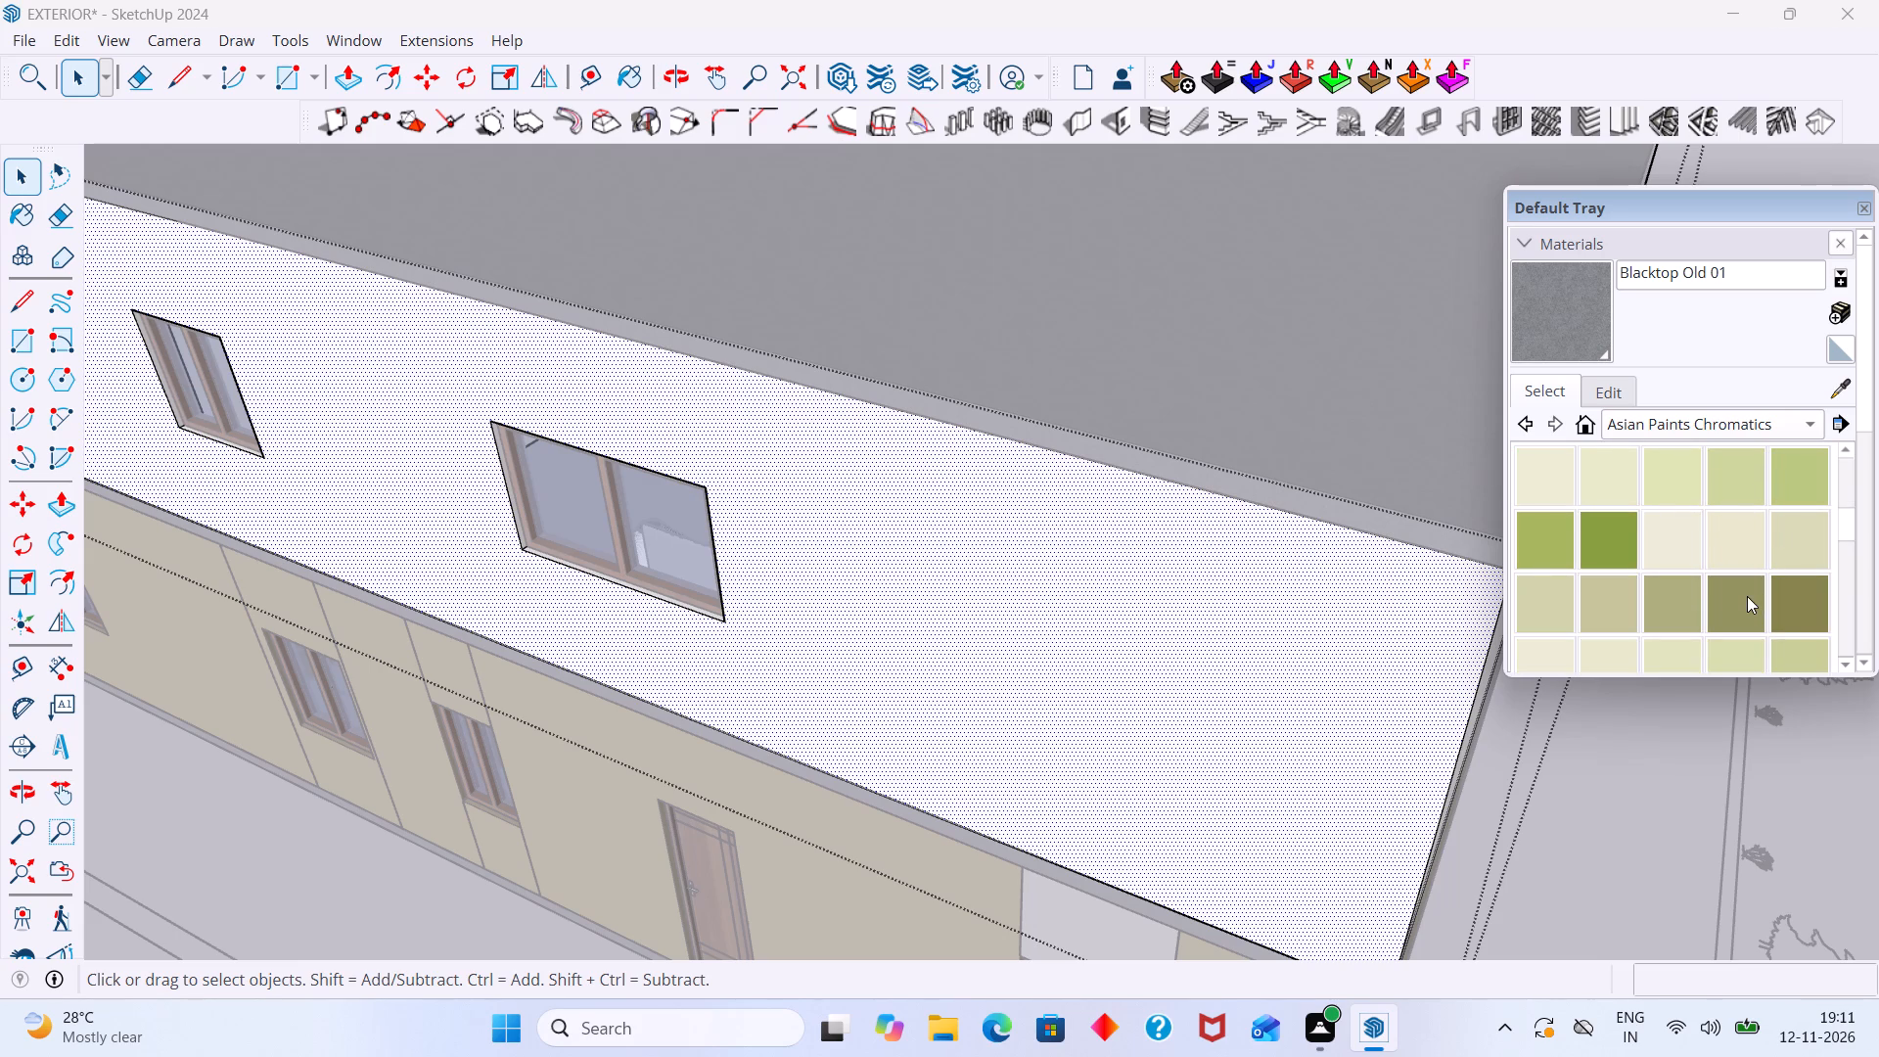
{"action": "scroll", "coordinate": [1747, 596], "scroll_direction": "down", "scroll_amount": 1}
{"action": "left_click", "coordinate": [1667, 620]}
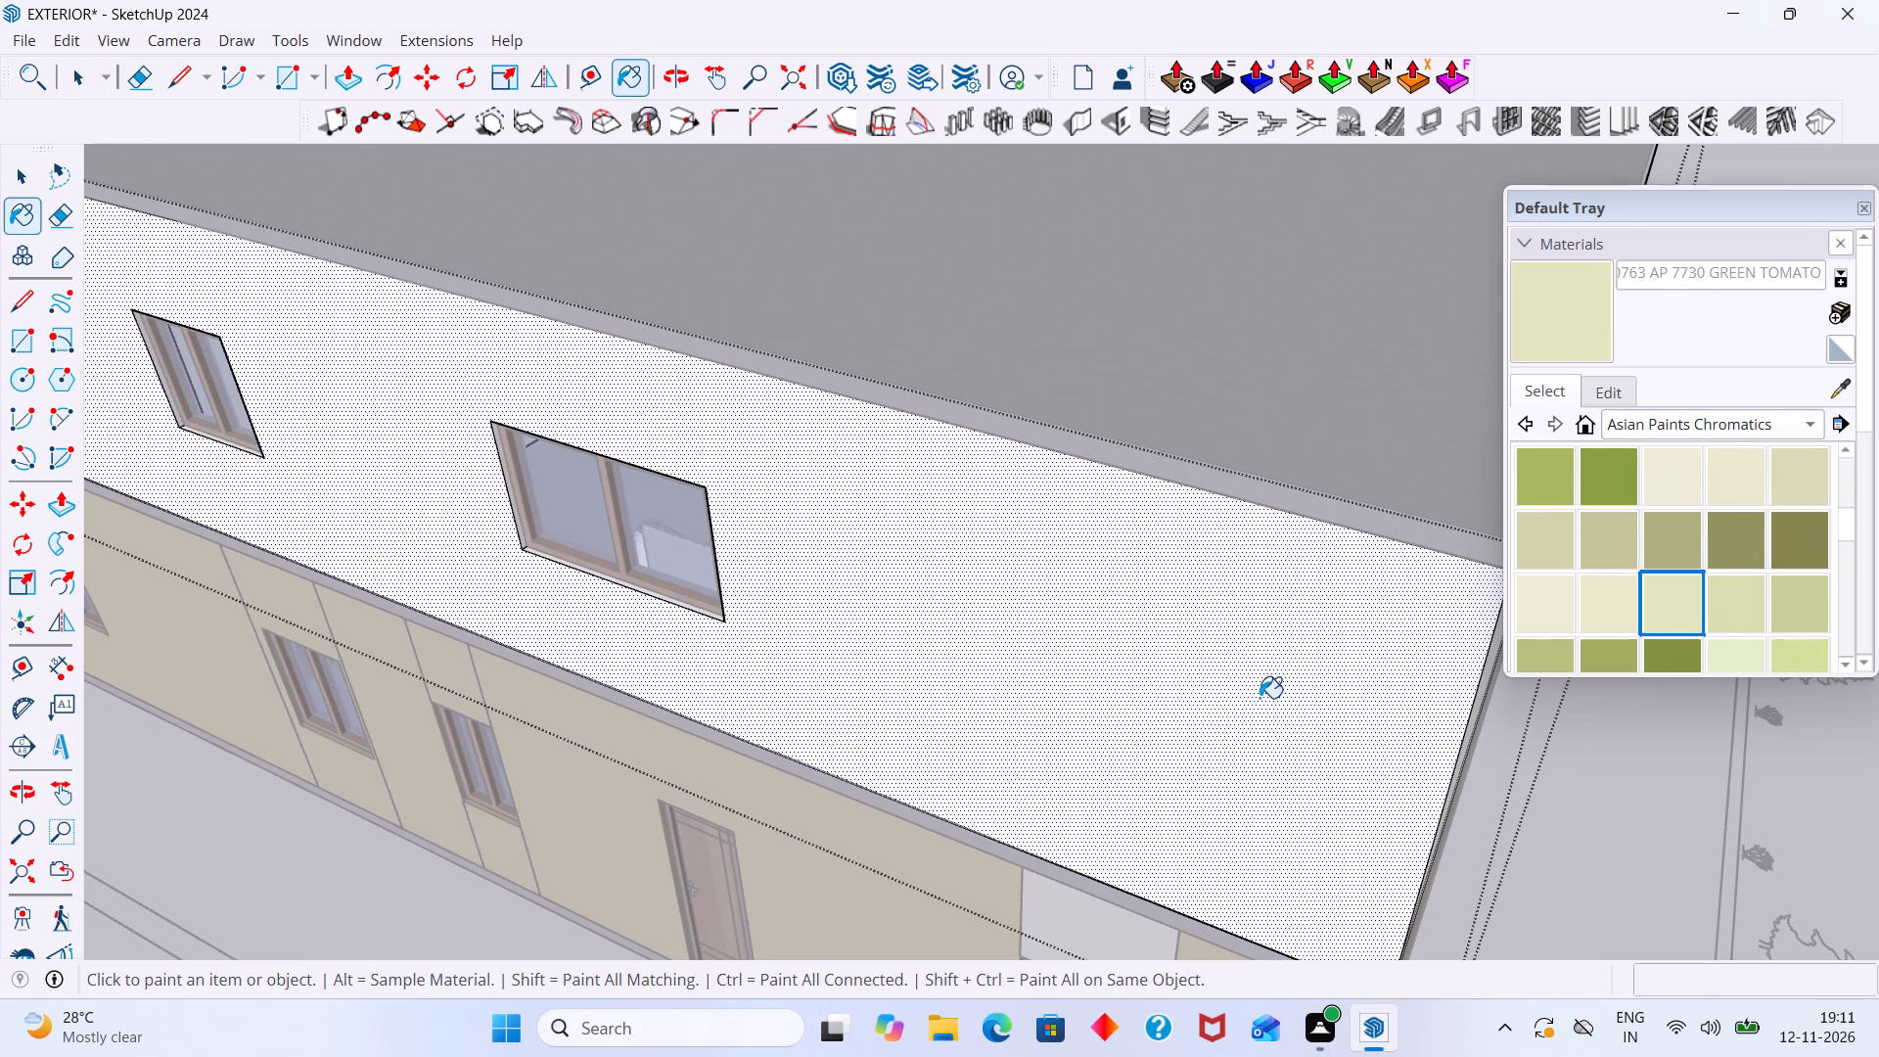
{"action": "left_click", "coordinate": [1260, 695]}
Paint the upper floor's rear wall with AP 7730 Green Tomato.
{"action": "scroll", "coordinate": [1322, 697], "scroll_direction": "down", "scroll_amount": 7}
{"action": "middle_click_drag", "start_coordinate": [1328, 740], "coordinate": [1320, 701]}
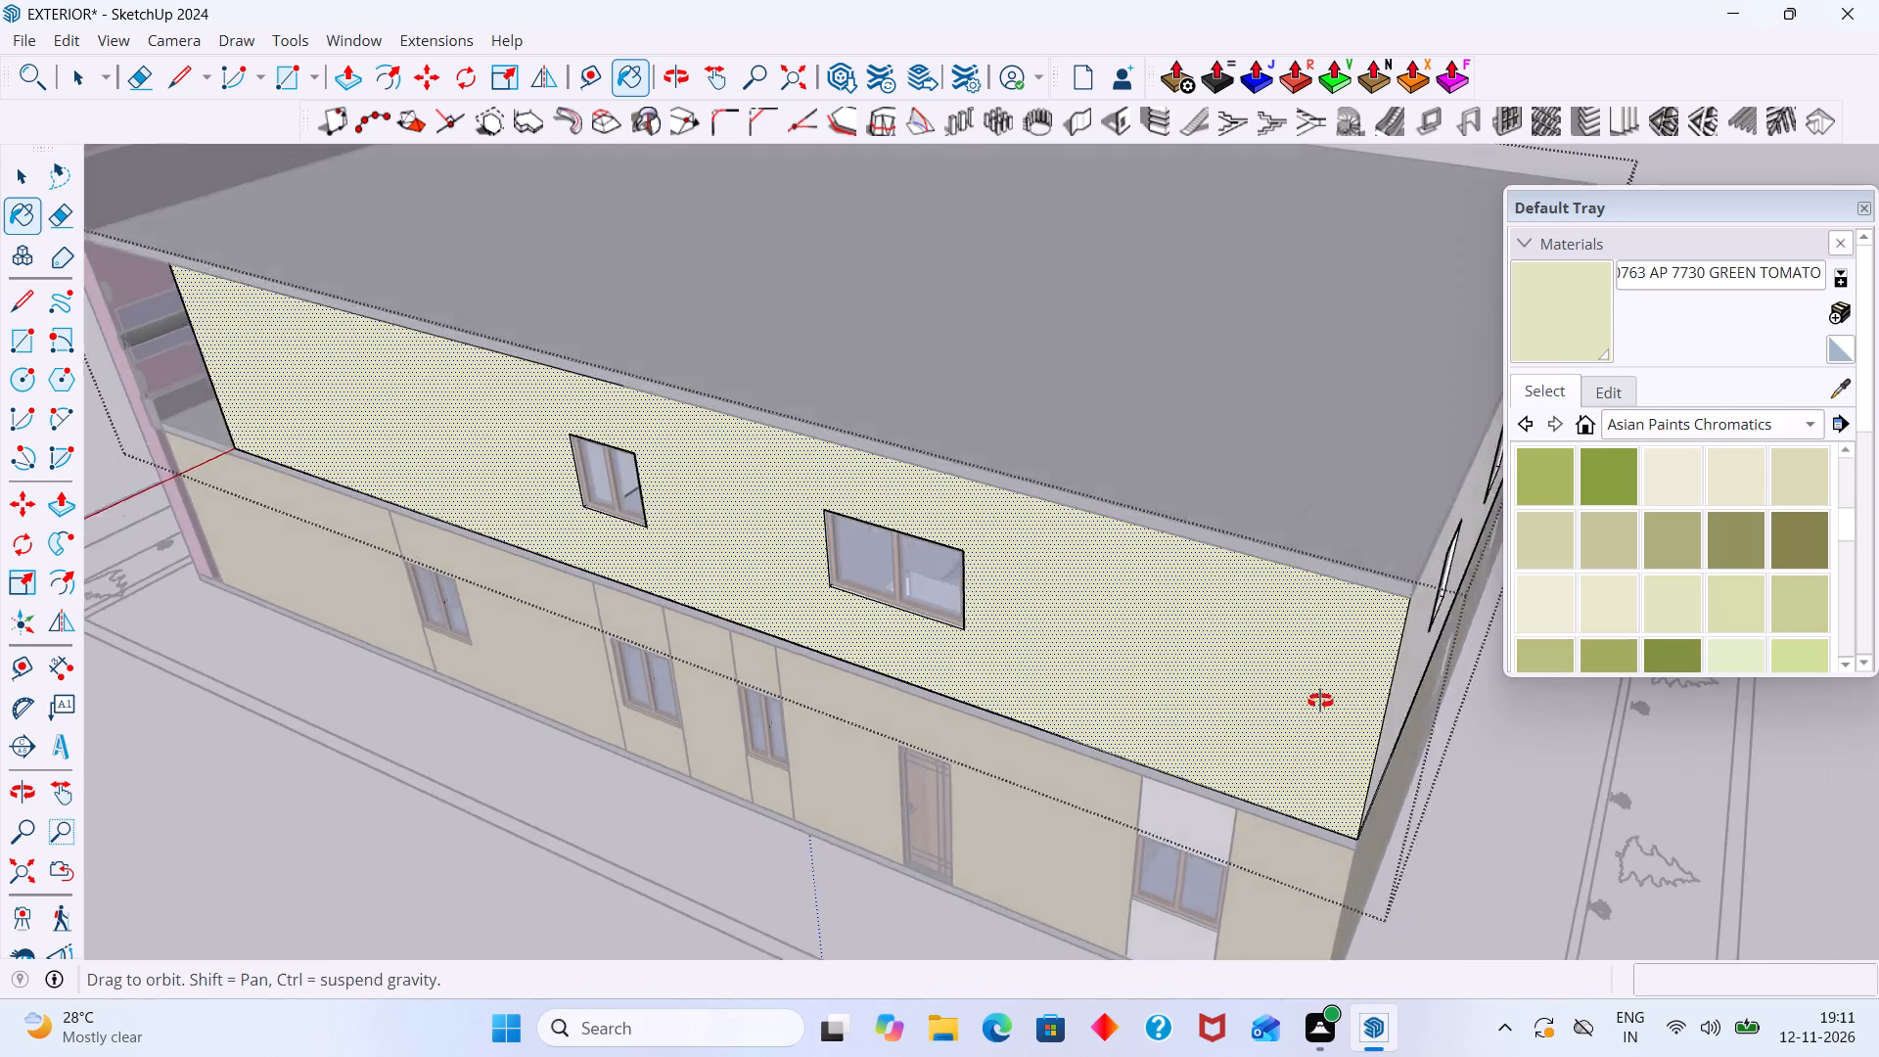
{"action": "middle_click_drag", "start_coordinate": [1320, 701], "coordinate": [1097, 611]}
{"action": "scroll", "coordinate": [1124, 572], "scroll_direction": "up", "scroll_amount": 3}
{"action": "left_click", "coordinate": [1041, 538]}
{"action": "scroll", "coordinate": [1160, 485], "scroll_direction": "down", "scroll_amount": 10}
Paint the upper floor's opposite side walls, including the recess return wall and door reveal, with AP 7730 Green Tomato.
{"action": "middle_click_drag", "start_coordinate": [1270, 483], "coordinate": [1246, 483]}
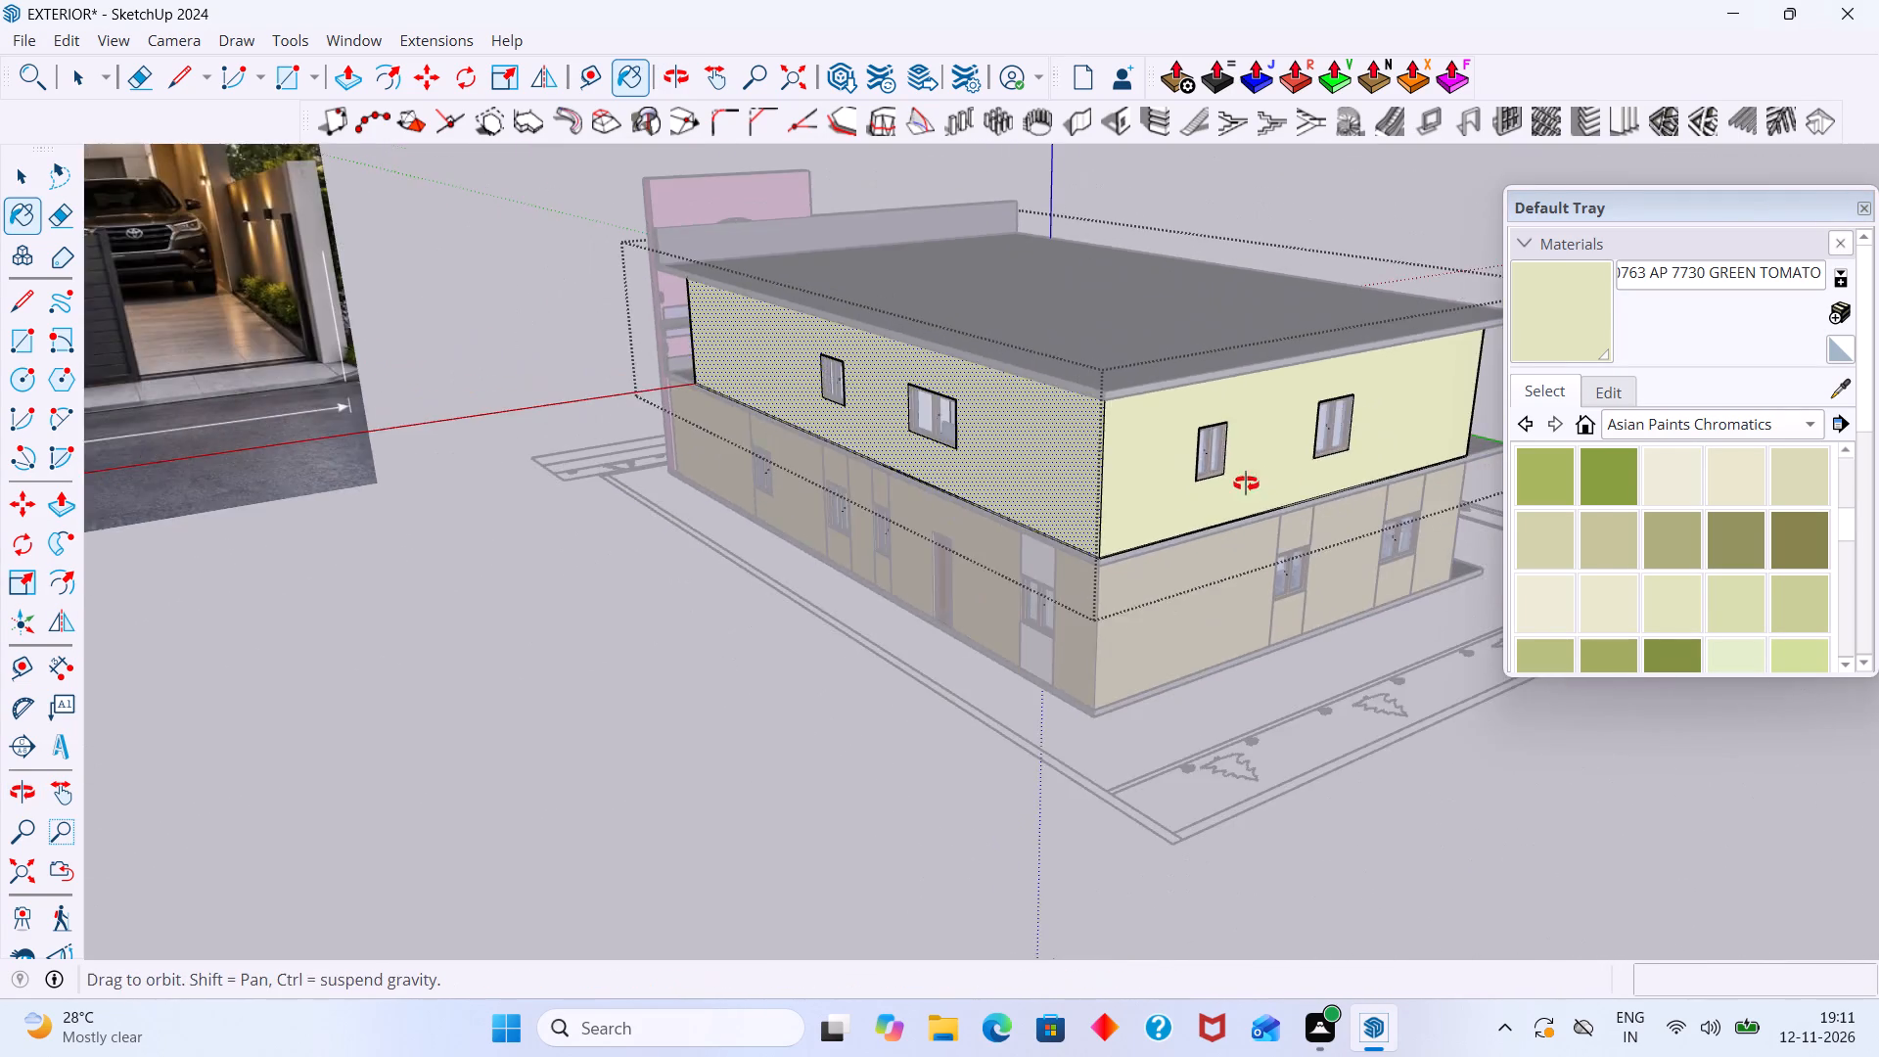
{"action": "middle_click_drag", "start_coordinate": [1246, 483], "coordinate": [773, 478]}
{"action": "scroll", "coordinate": [1063, 462], "scroll_direction": "up", "scroll_amount": 7}
{"action": "left_click", "coordinate": [1159, 422]}
{"action": "scroll", "coordinate": [1148, 407], "scroll_direction": "down", "scroll_amount": 2}
{"action": "middle_click_drag", "start_coordinate": [1170, 407], "coordinate": [924, 434]}
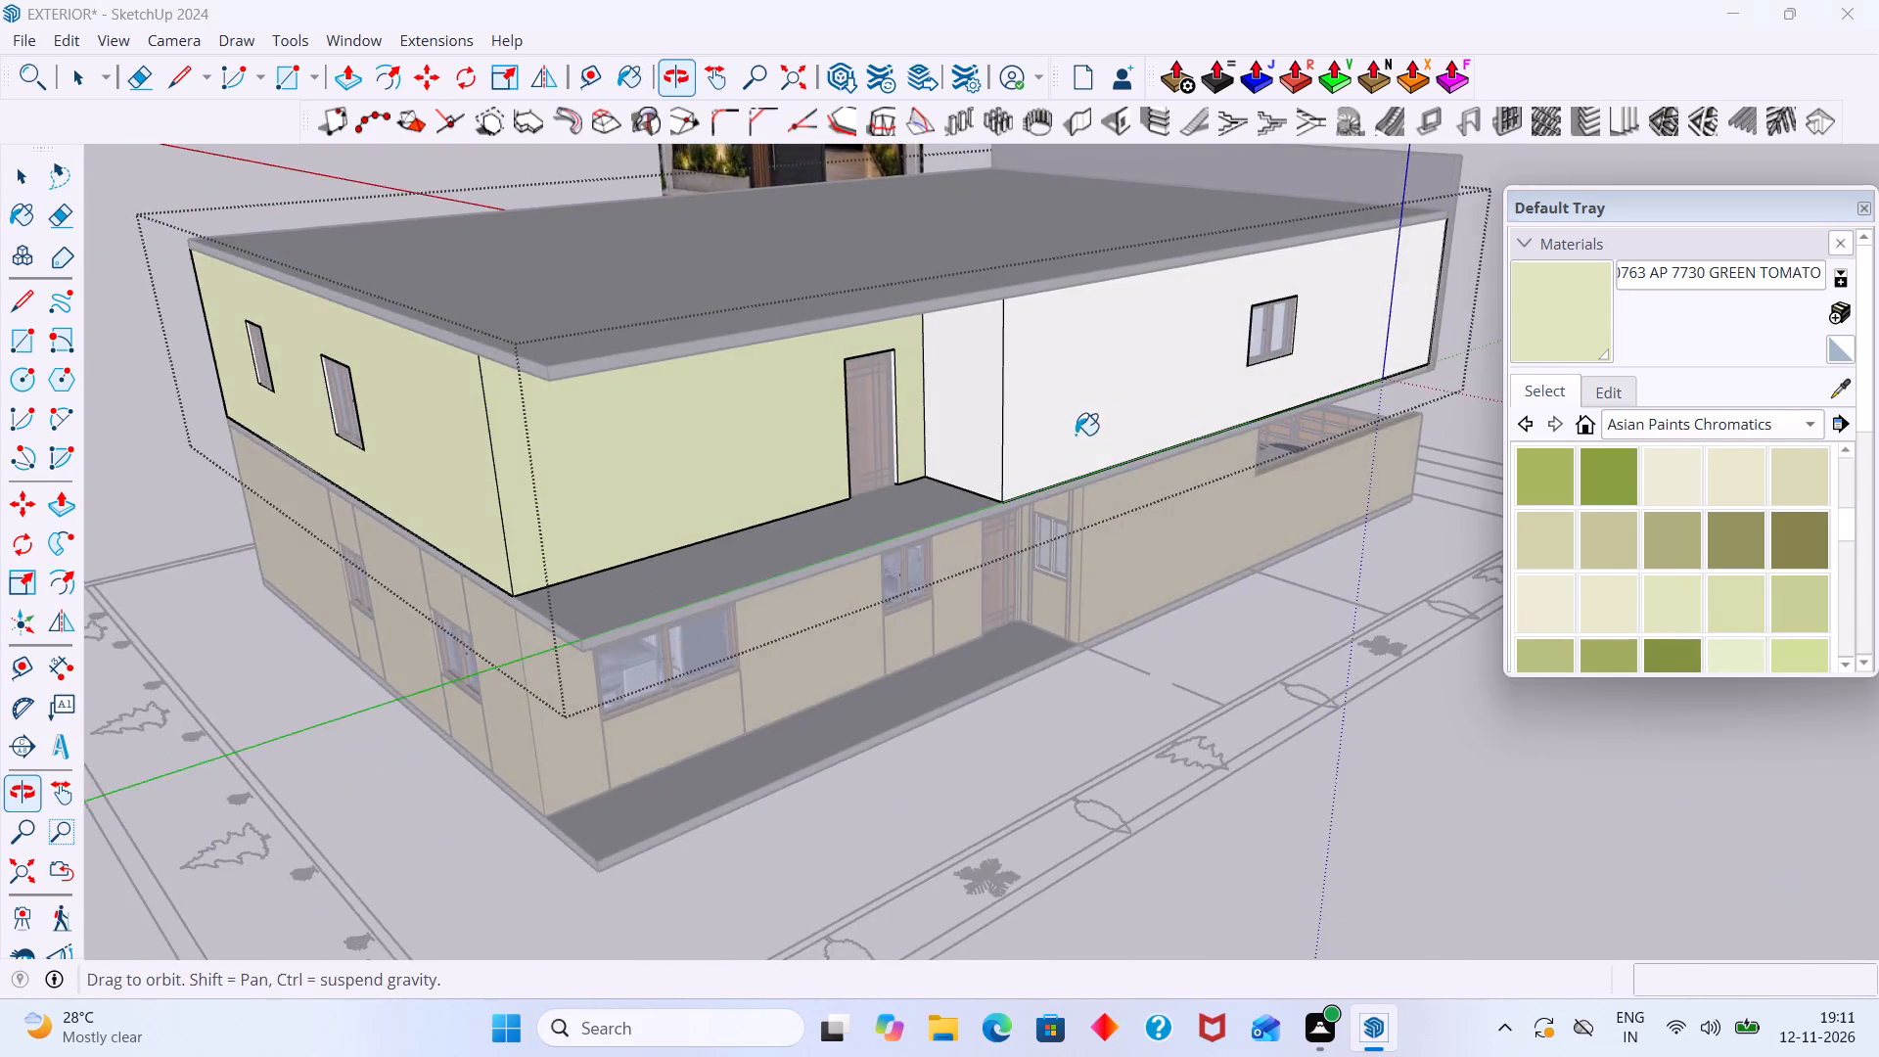
{"action": "scroll", "coordinate": [1029, 428], "scroll_direction": "up", "scroll_amount": 7}
{"action": "left_click", "coordinate": [1166, 380]}
{"action": "left_click", "coordinate": [966, 383]}
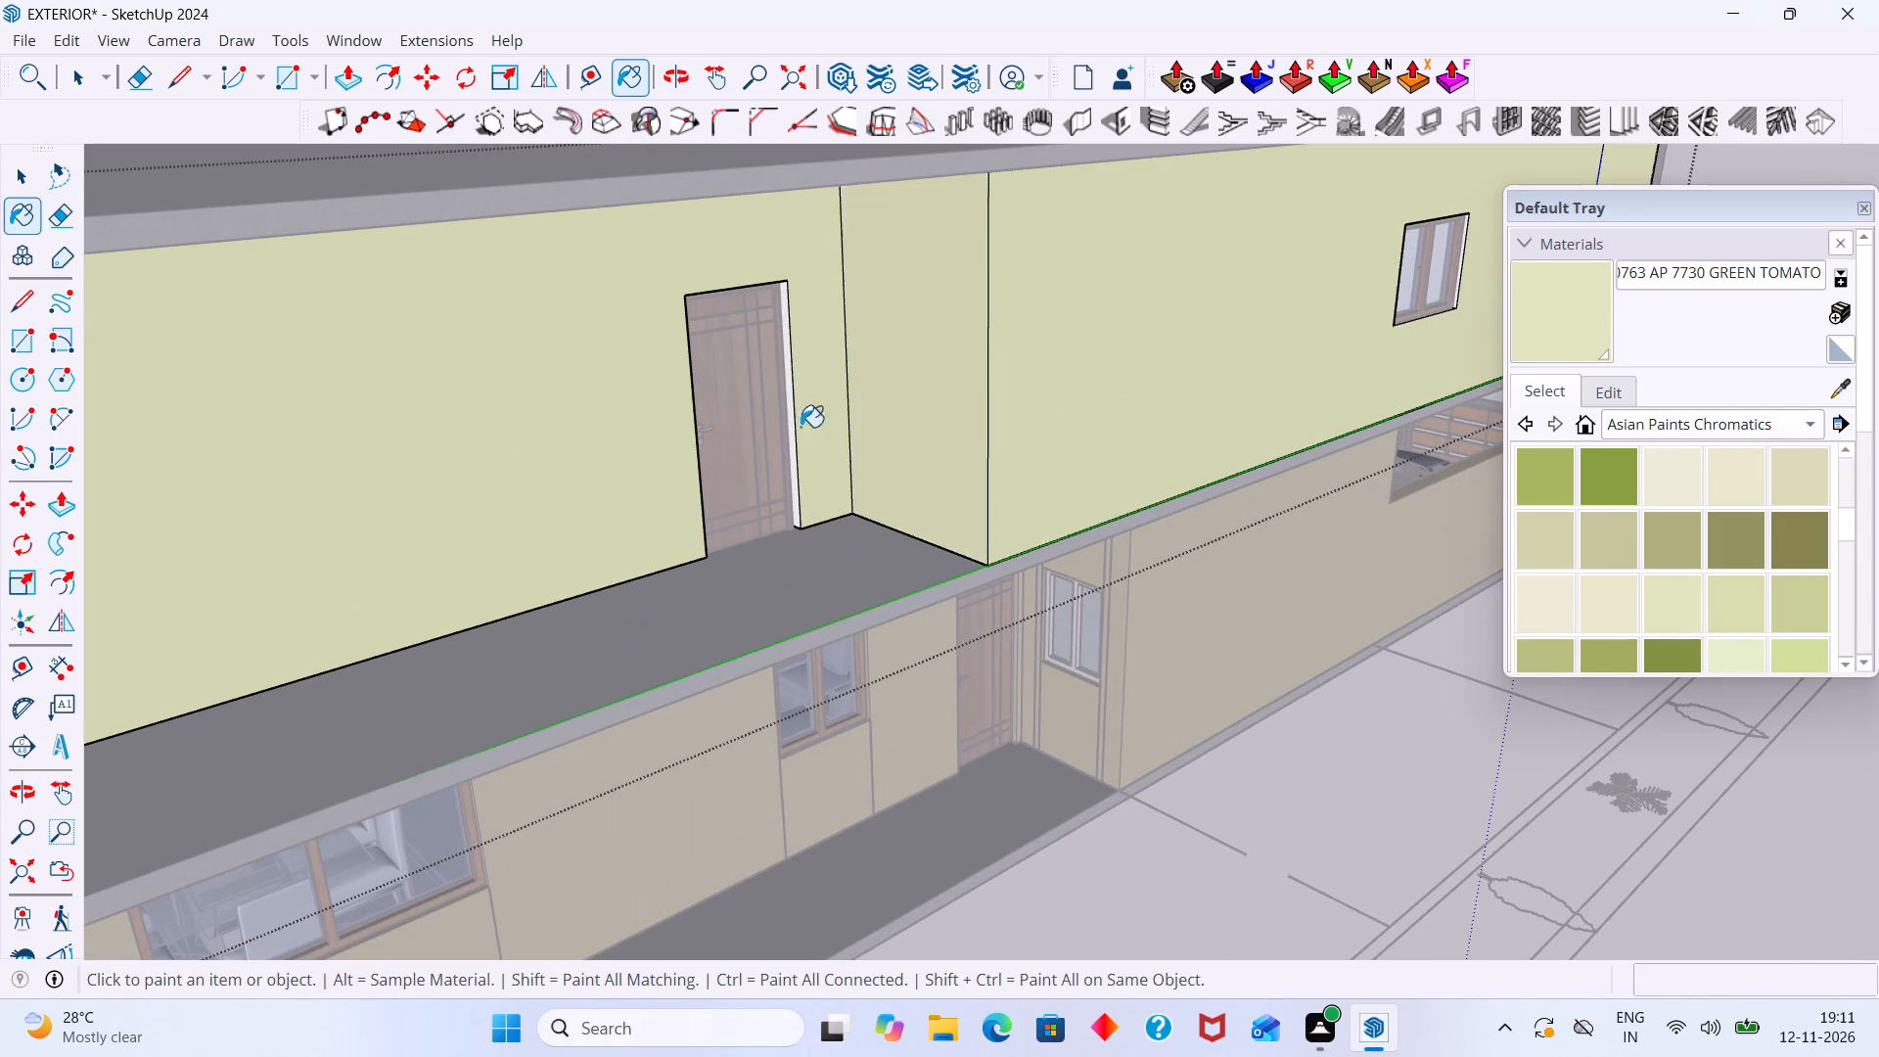
{"action": "scroll", "coordinate": [759, 446], "scroll_direction": "up", "scroll_amount": 9}
{"action": "left_click", "coordinate": [783, 395]}
{"action": "scroll", "coordinate": [838, 367], "scroll_direction": "down", "scroll_amount": 4}
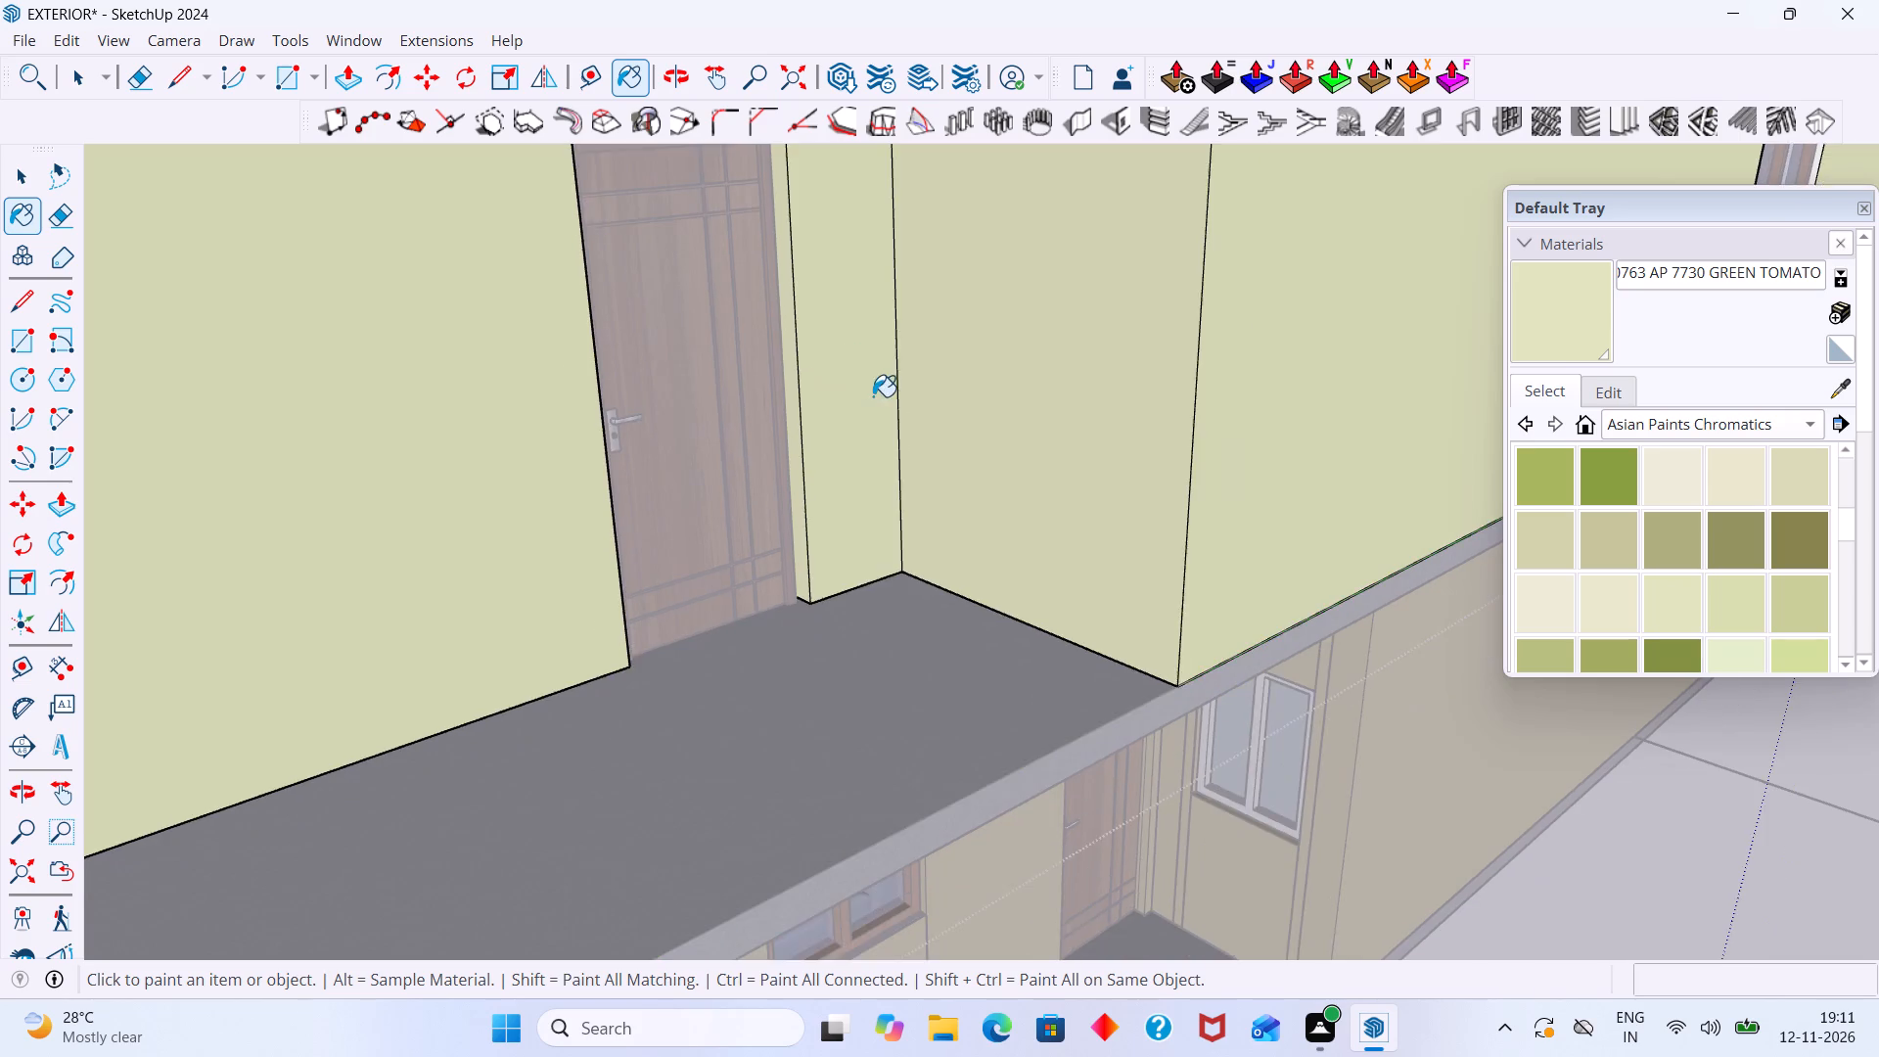
Paint the upper-floor front wall behind the balcony with AP 7730 Green Tomato and exit the wall group.
{"action": "scroll", "coordinate": [873, 396], "scroll_direction": "down", "scroll_amount": 20}
{"action": "scroll", "coordinate": [873, 396], "scroll_direction": "down", "scroll_amount": 5}
{"action": "middle_click_drag", "start_coordinate": [1249, 477], "coordinate": [575, 515]}
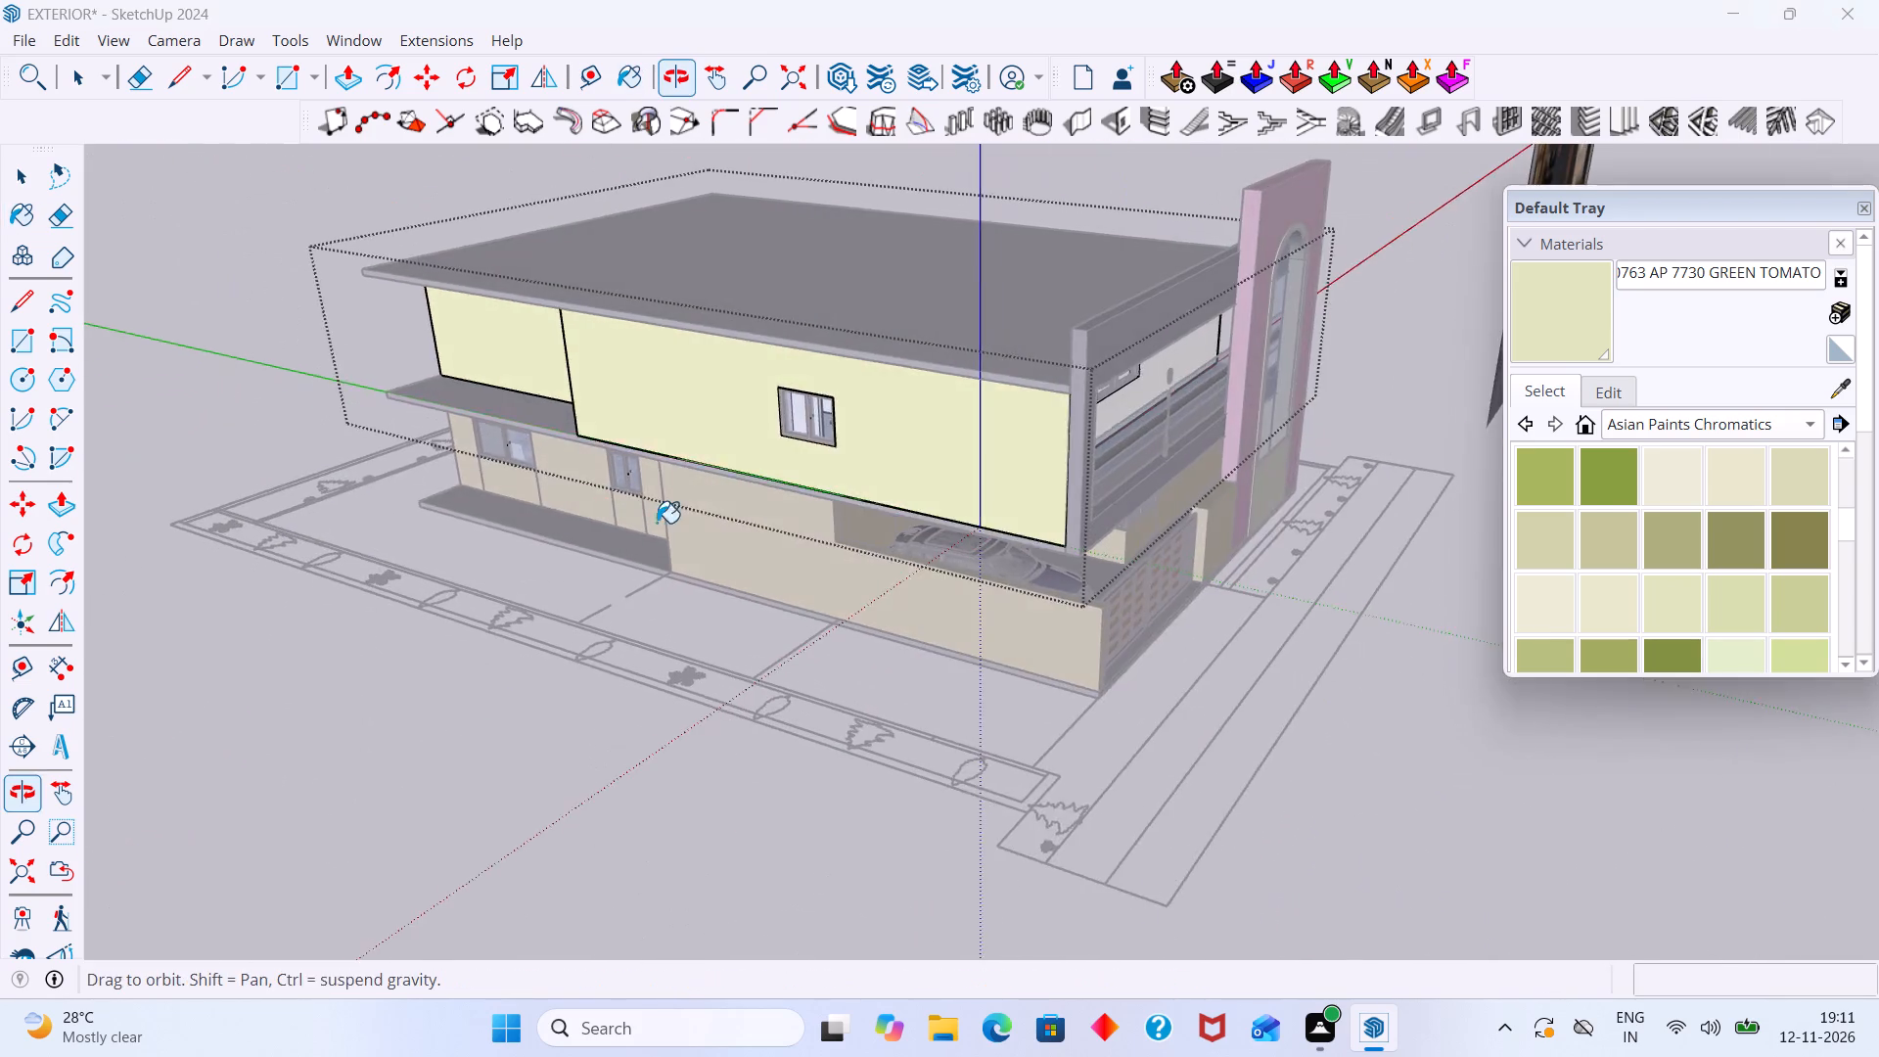
{"action": "middle_click_drag", "start_coordinate": [1117, 445], "coordinate": [886, 459]}
{"action": "scroll", "coordinate": [951, 446], "scroll_direction": "up", "scroll_amount": 7}
{"action": "left_click", "coordinate": [899, 416]}
{"action": "scroll", "coordinate": [897, 403], "scroll_direction": "down", "scroll_amount": 4}
{"action": "middle_click_drag", "start_coordinate": [1010, 451], "coordinate": [1010, 386]}
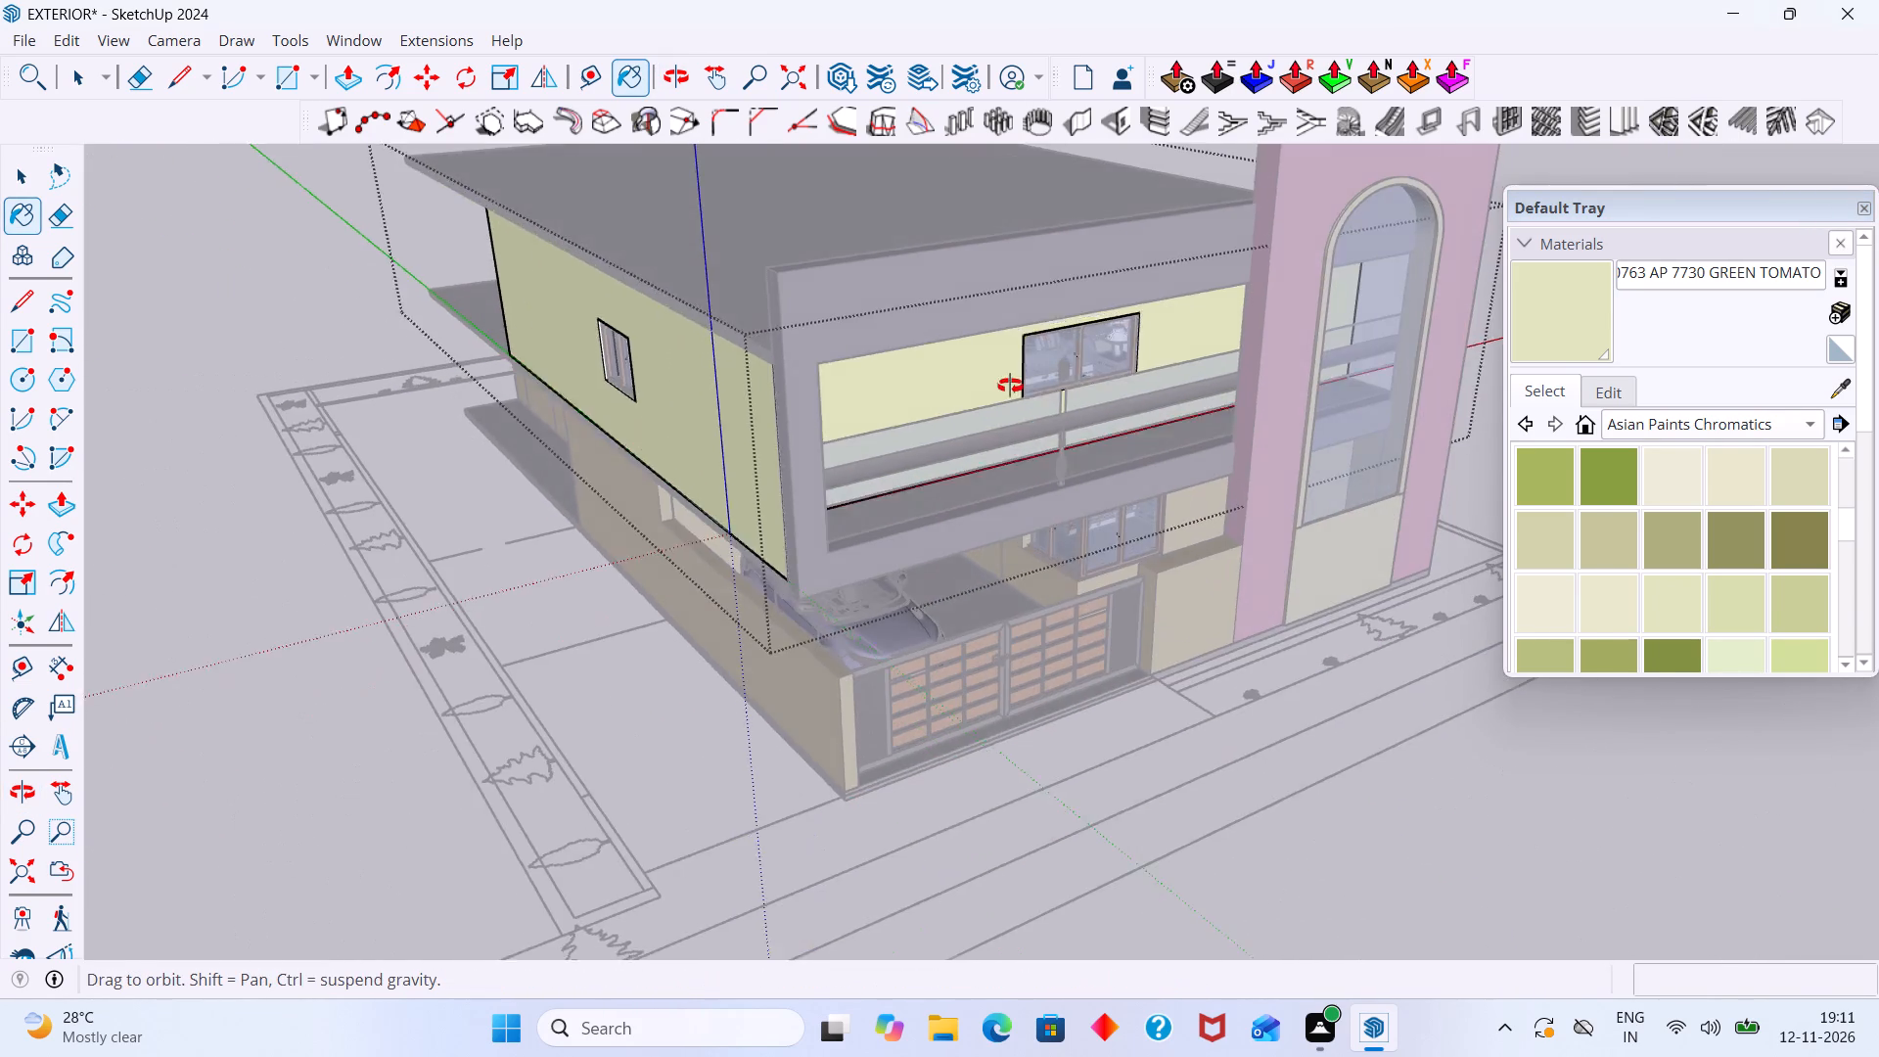
{"action": "middle_click_drag", "start_coordinate": [1010, 386], "coordinate": [1206, 393]}
{"action": "scroll", "coordinate": [1036, 523], "scroll_direction": "down", "scroll_amount": 6}
{"action": "scroll", "coordinate": [1050, 669], "scroll_direction": "up", "scroll_amount": 4}
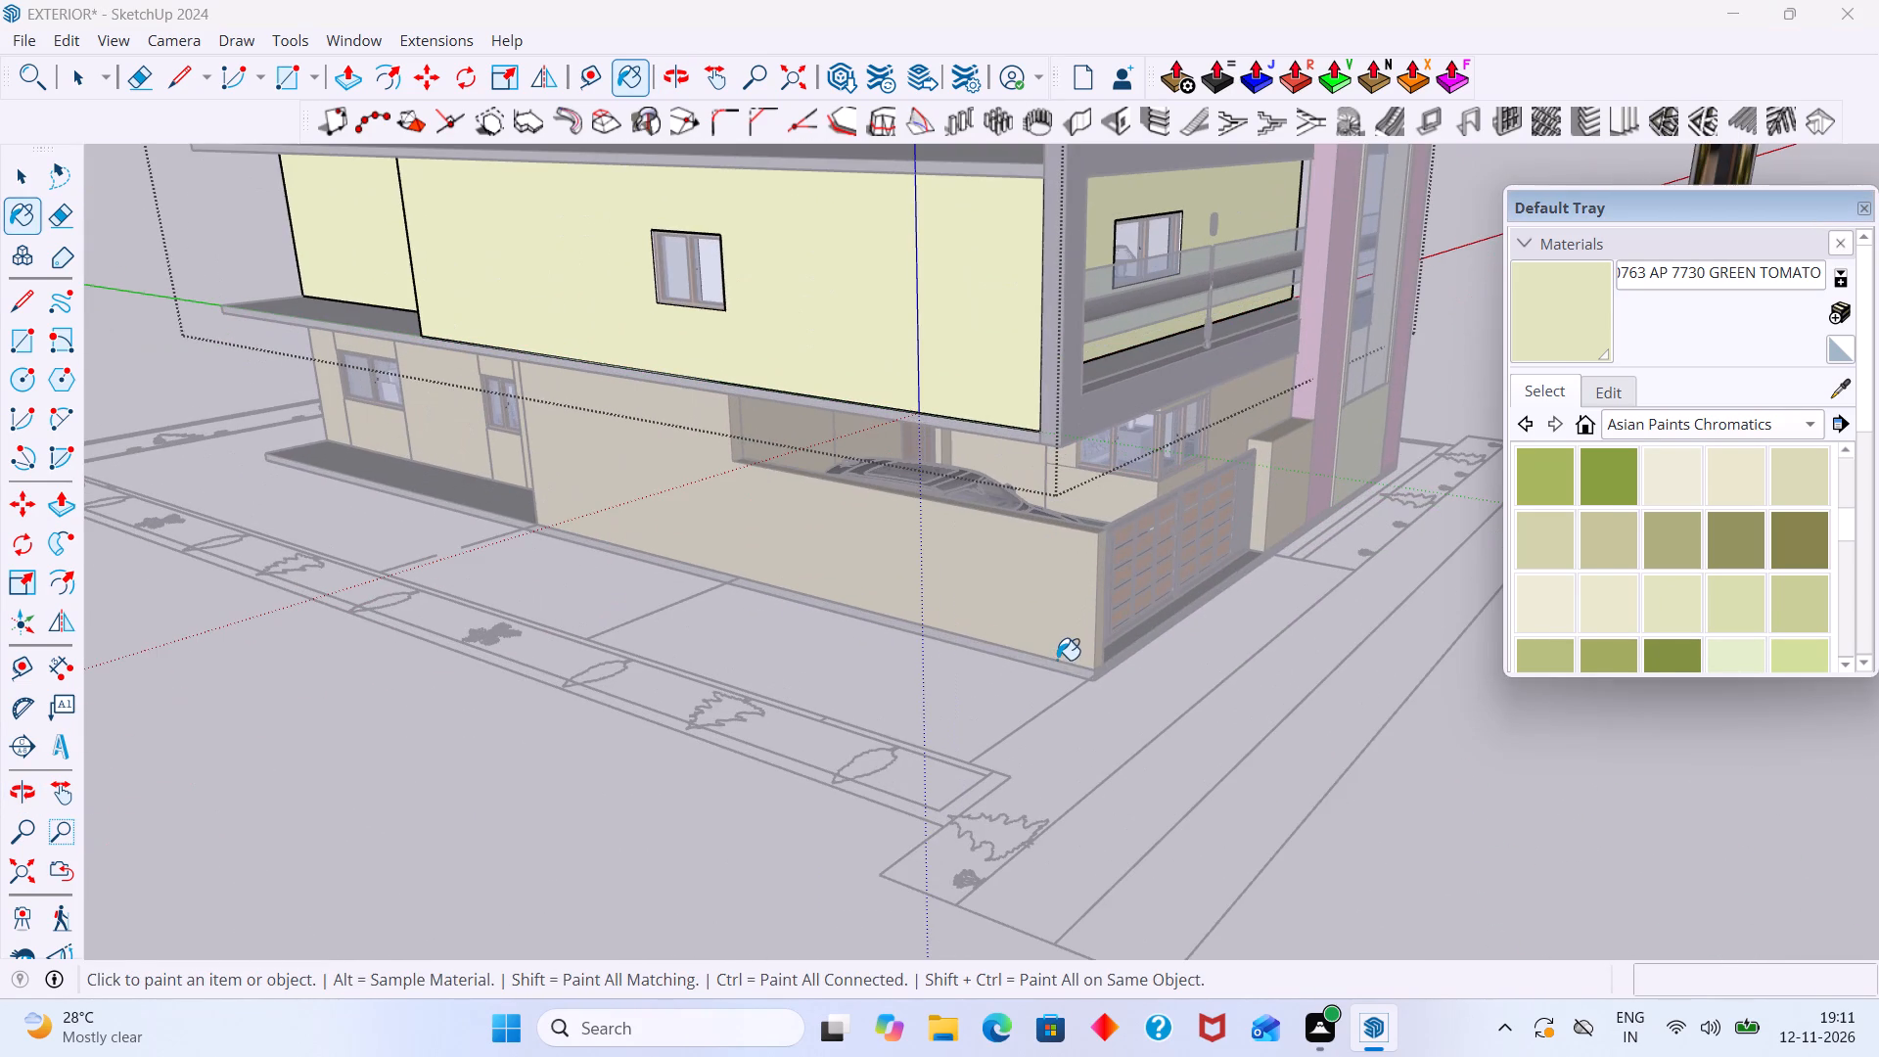
{"action": "key", "text": "space"}
{"action": "left_click", "coordinate": [1558, 742]}
{"action": "scroll", "coordinate": [1294, 757], "scroll_direction": "down", "scroll_amount": 2}
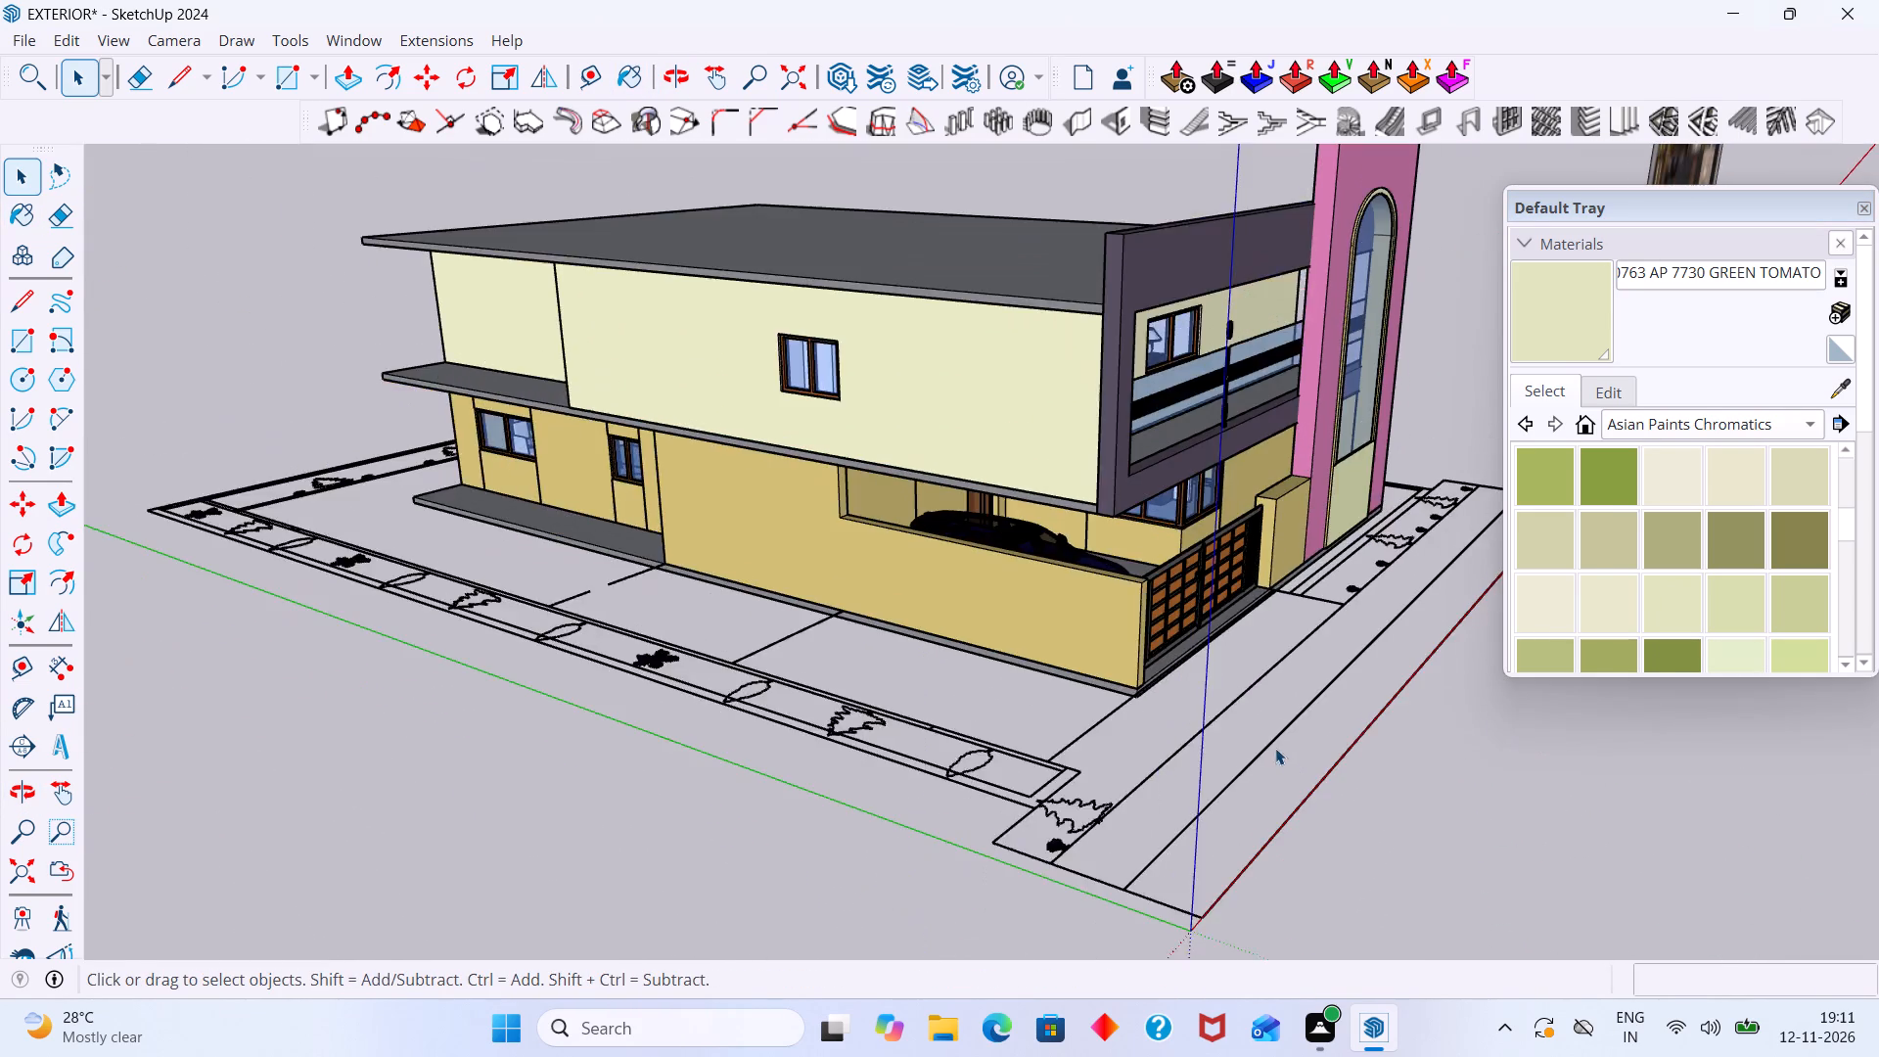
Select the car porch's low outer side wall and paint it with AP 7730 Green Tomato.
{"action": "scroll", "coordinate": [1275, 748], "scroll_direction": "down", "scroll_amount": 2}
{"action": "scroll", "coordinate": [1156, 691], "scroll_direction": "up", "scroll_amount": 6}
{"action": "left_click", "coordinate": [1067, 577]}
{"action": "scroll", "coordinate": [1073, 593], "scroll_direction": "up", "scroll_amount": 3}
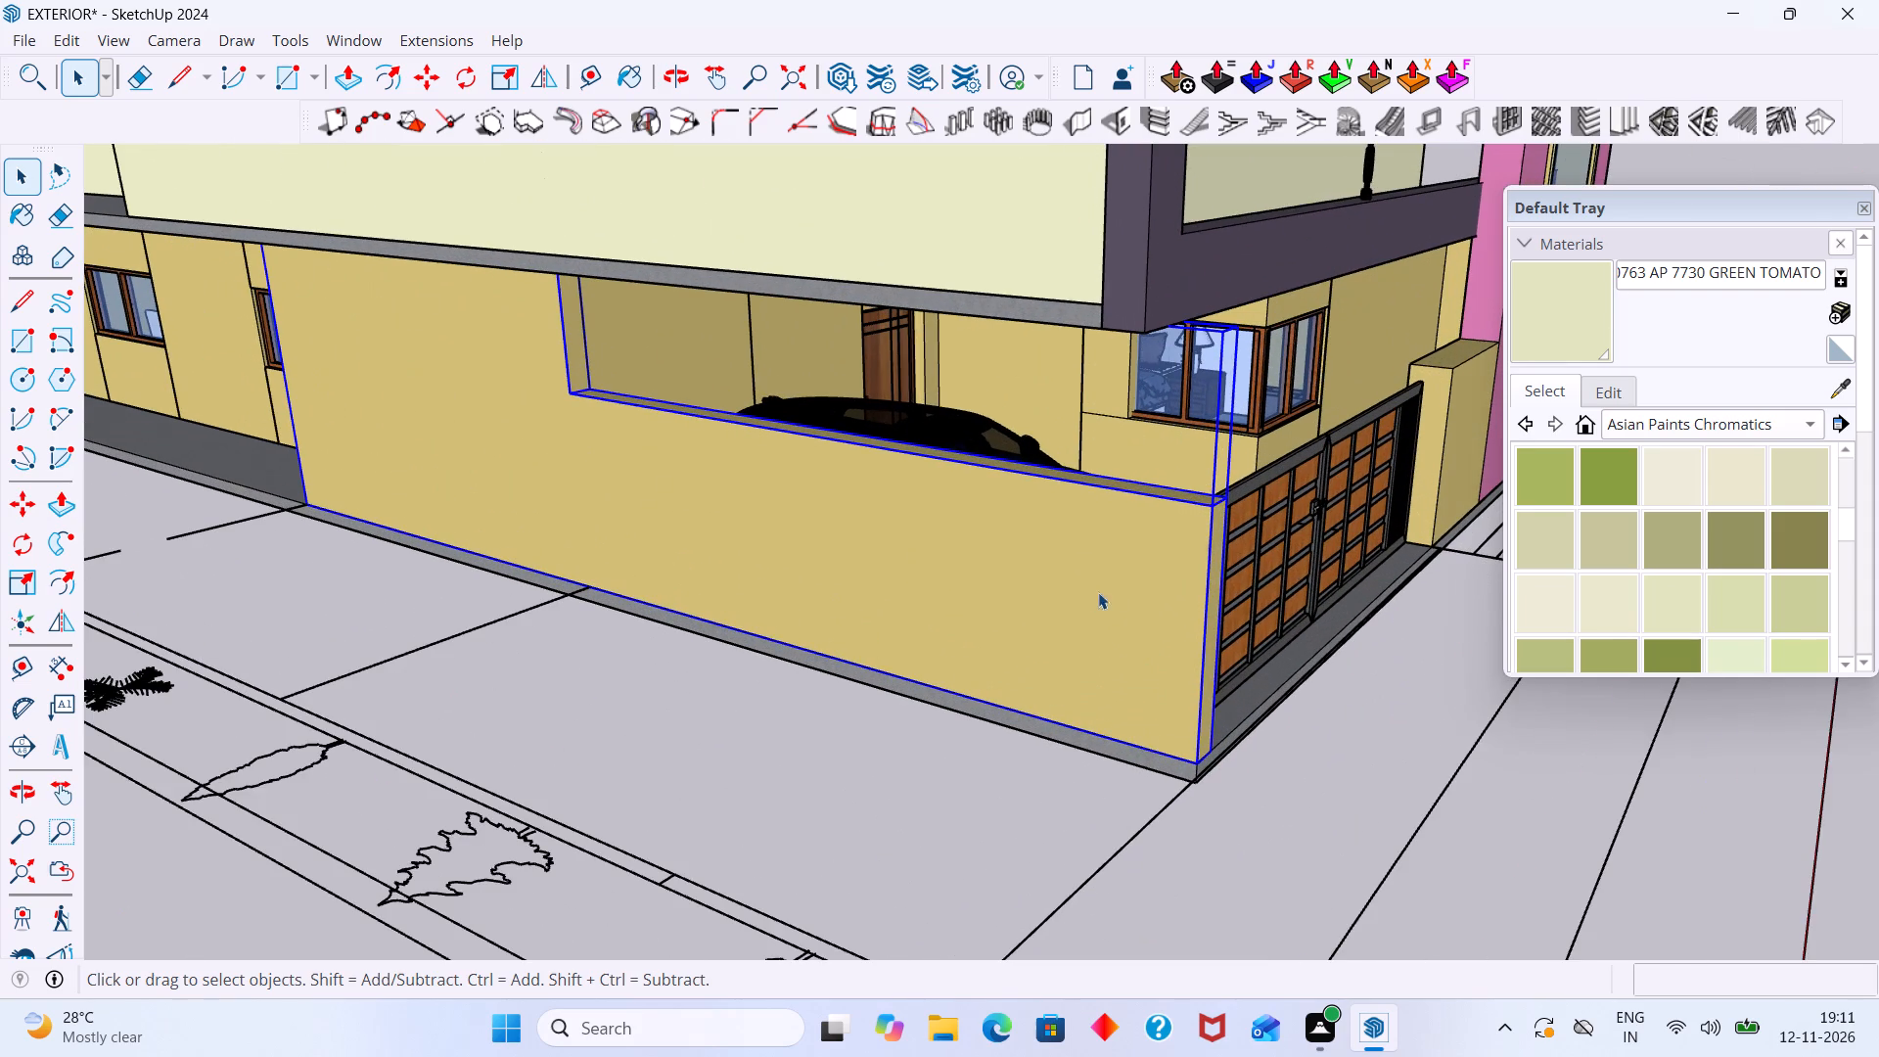
{"action": "left_click", "coordinate": [1838, 391]}
{"action": "left_click", "coordinate": [1030, 264]}
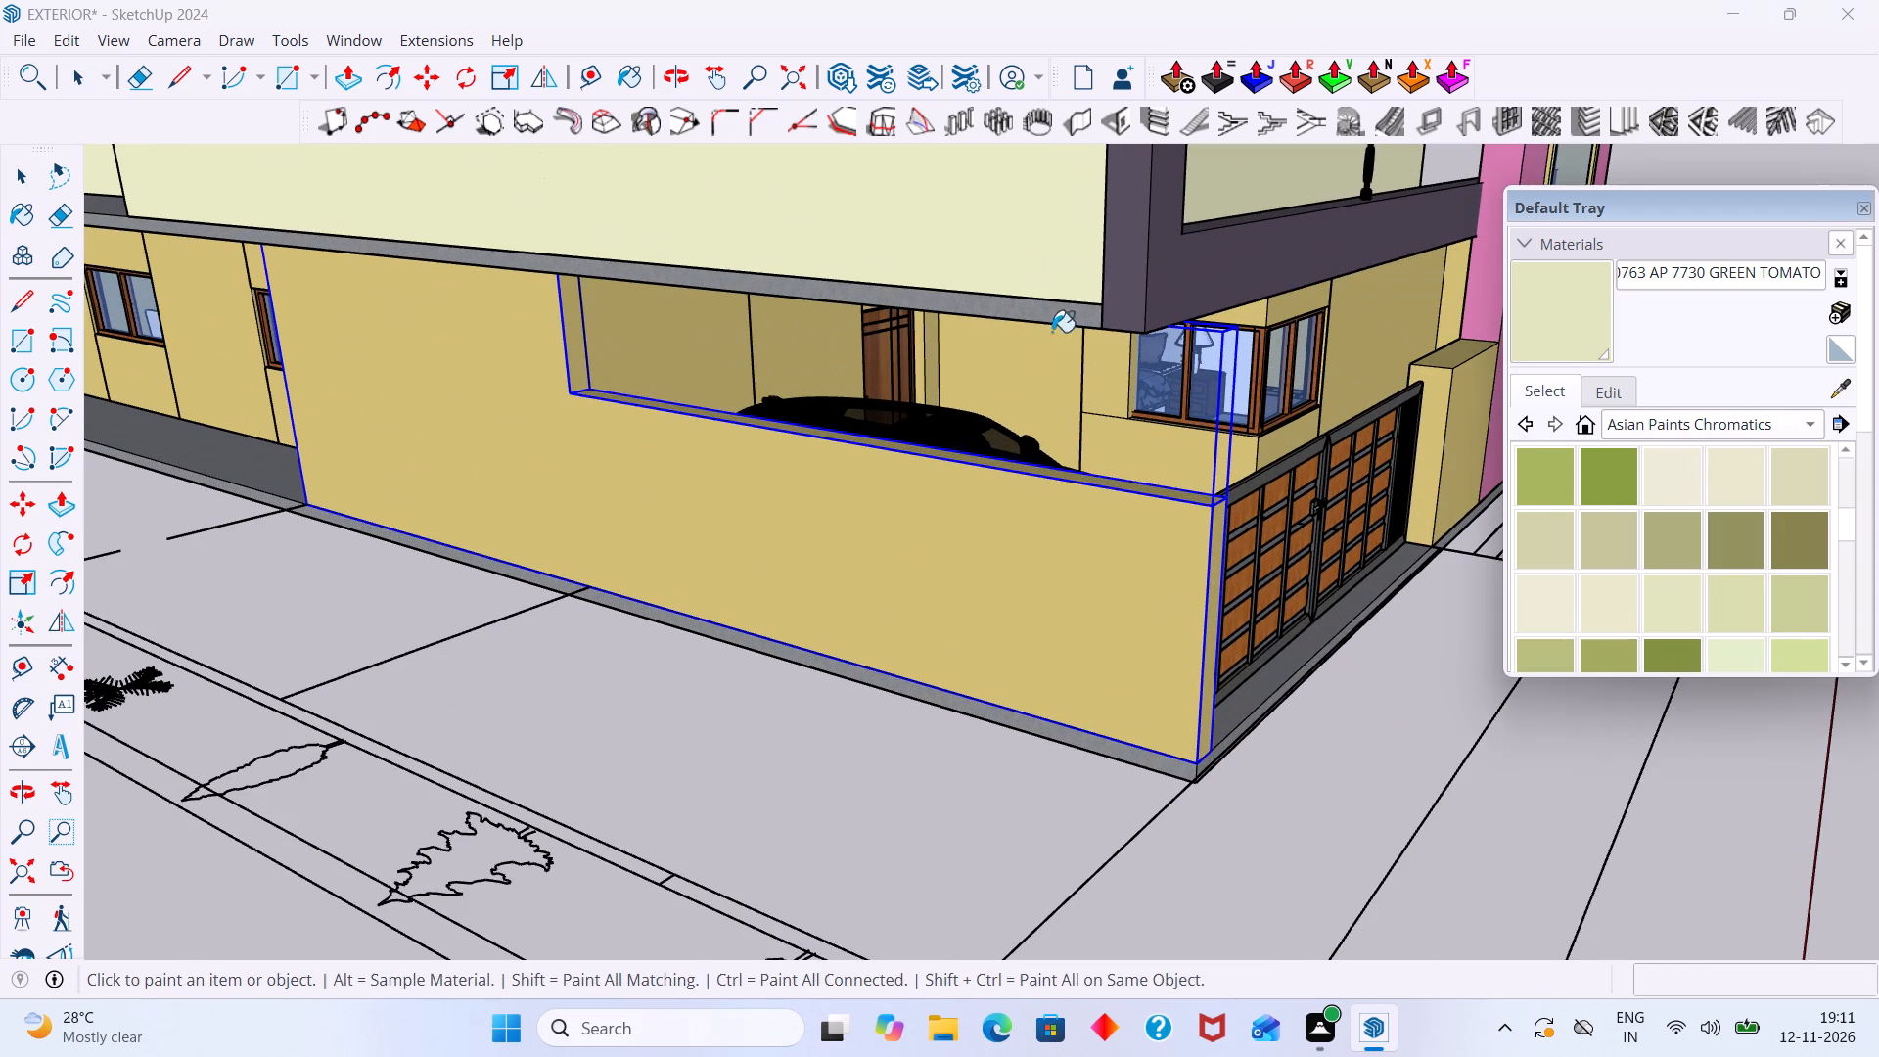
{"action": "left_click", "coordinate": [985, 548]}
Paint the ground-floor front walls beside the gate and around the corner window with AP 7730 Green Tomato.
{"action": "scroll", "coordinate": [924, 543], "scroll_direction": "down", "scroll_amount": 2}
{"action": "scroll", "coordinate": [1048, 513], "scroll_direction": "down", "scroll_amount": 3}
{"action": "middle_click_drag", "start_coordinate": [1228, 481], "coordinate": [1064, 474]}
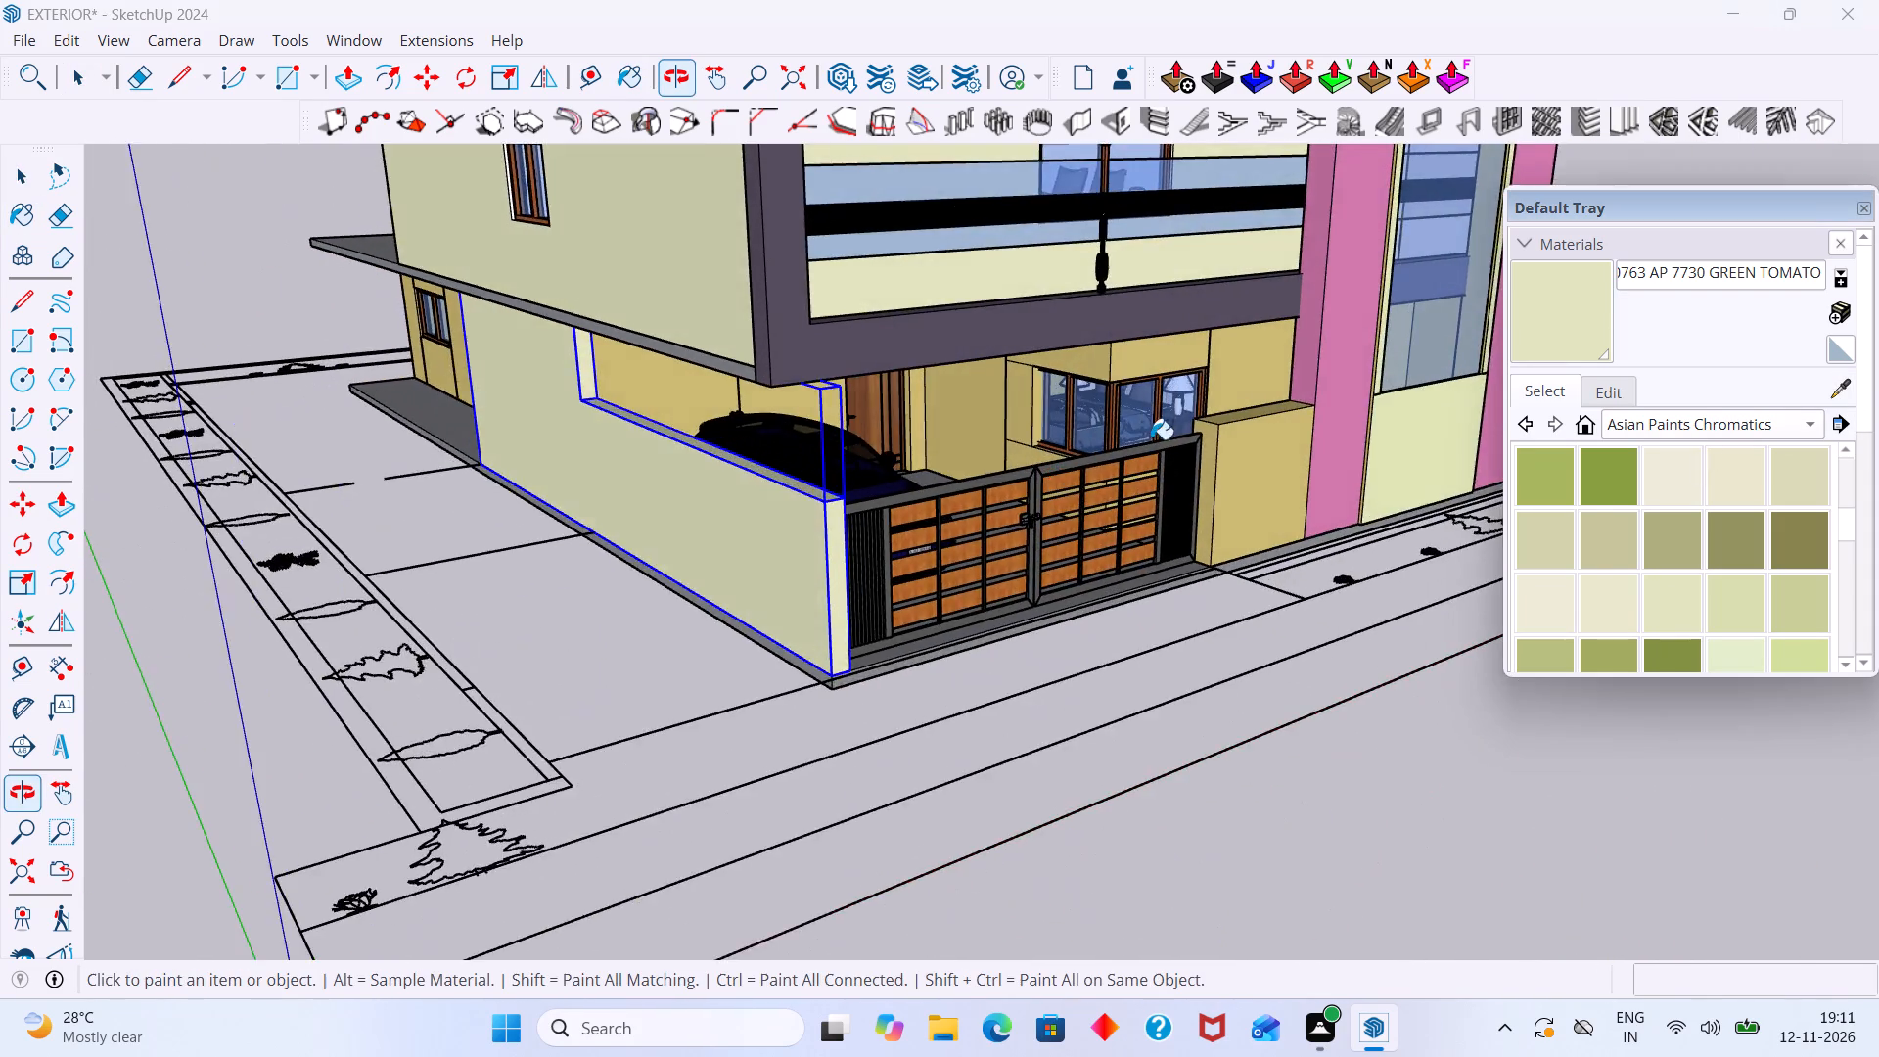
{"action": "scroll", "coordinate": [1159, 437], "scroll_direction": "up", "scroll_amount": 5}
{"action": "left_click", "coordinate": [1282, 444]}
{"action": "left_click", "coordinate": [1243, 342]}
{"action": "left_click", "coordinate": [1157, 319]}
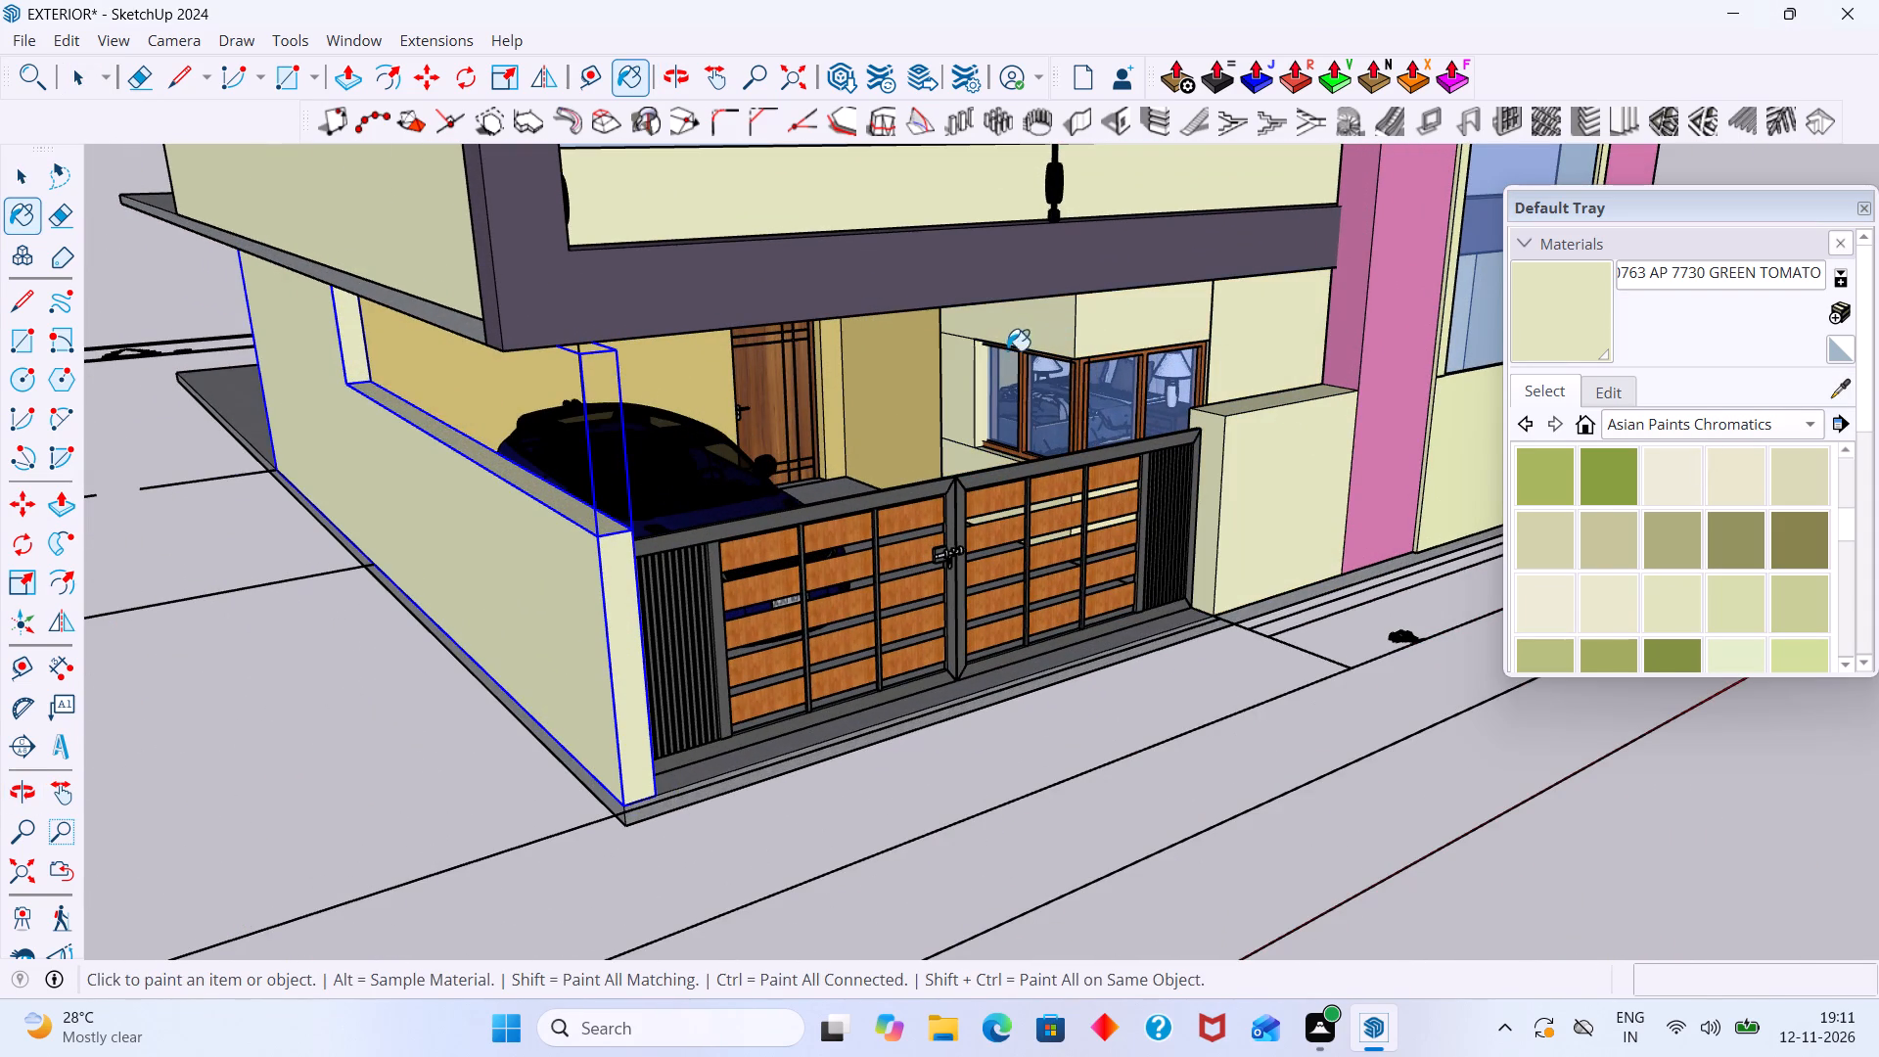
{"action": "left_click", "coordinate": [924, 362]}
Paint the remaining inner walls of the car porch with AP 7730 Green Tomato.
{"action": "scroll", "coordinate": [923, 362], "scroll_direction": "down", "scroll_amount": 2}
{"action": "middle_click_drag", "start_coordinate": [917, 383], "coordinate": [1071, 308]}
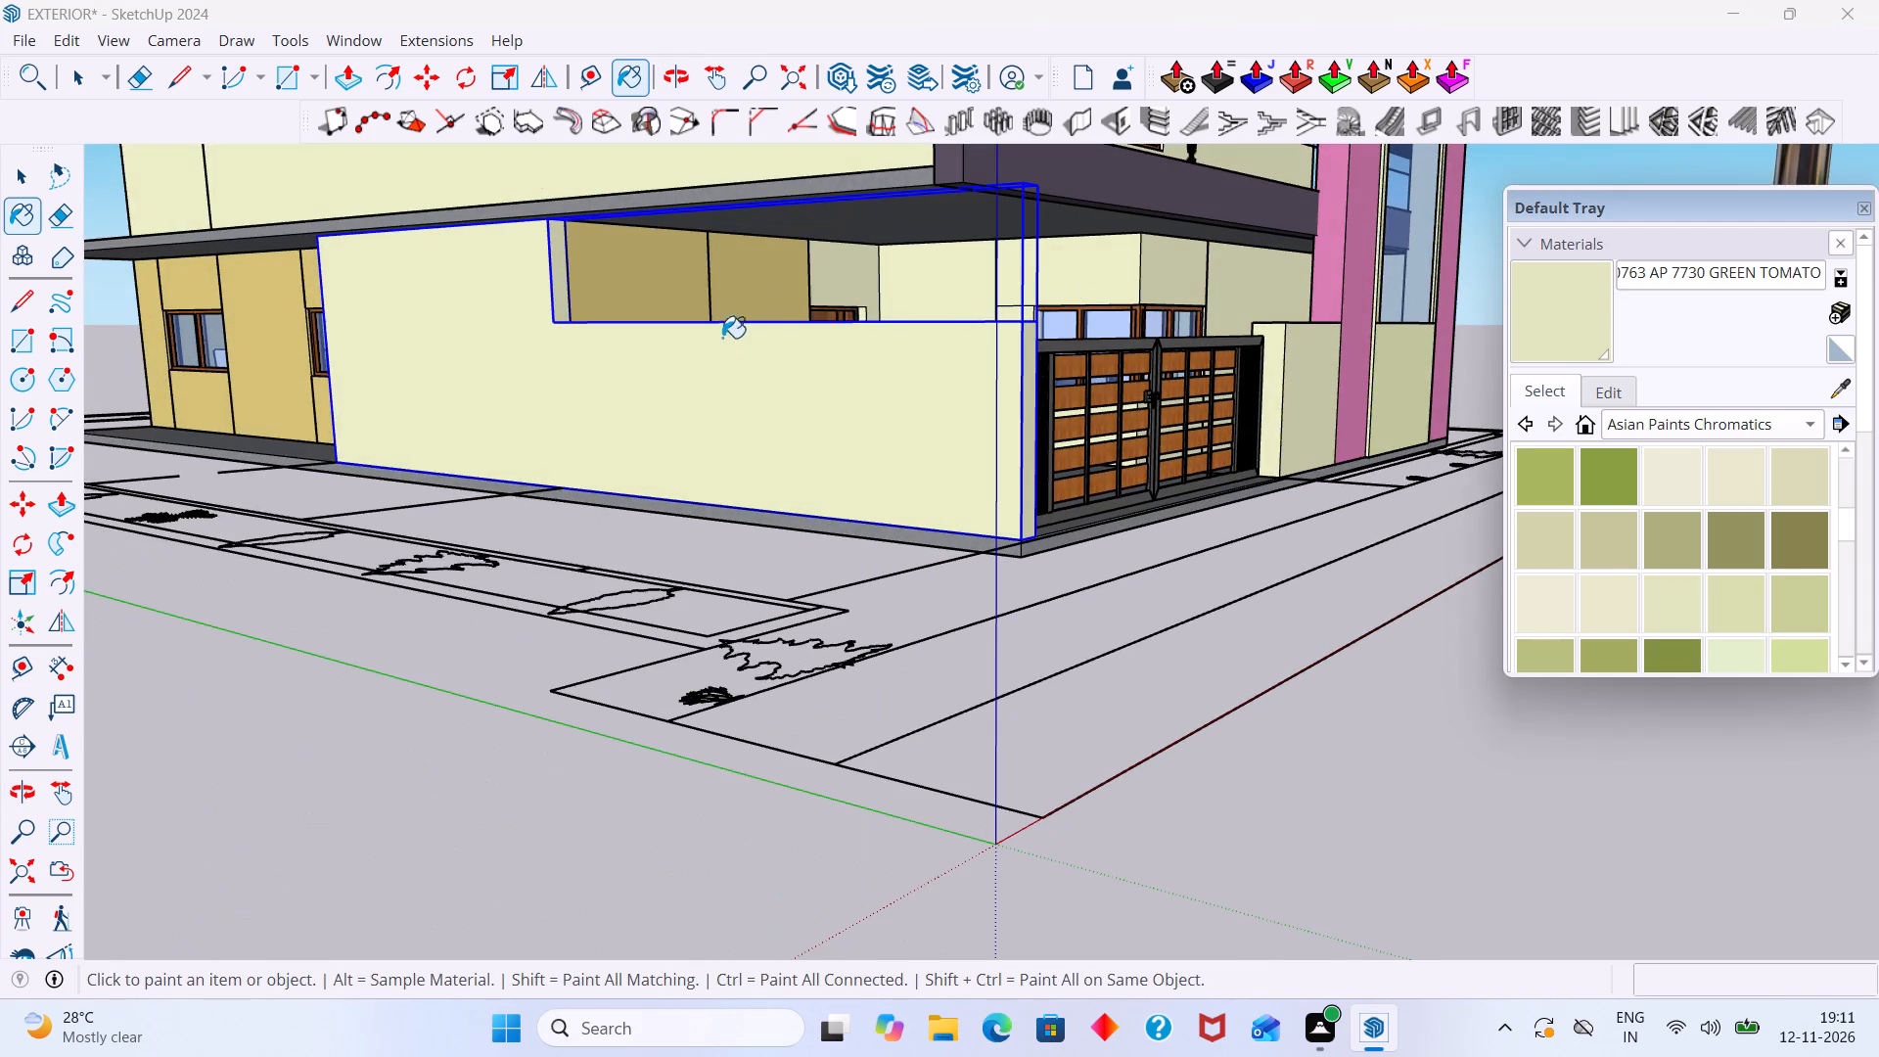
{"action": "scroll", "coordinate": [745, 299], "scroll_direction": "up", "scroll_amount": 2}
{"action": "left_click", "coordinate": [747, 297]}
{"action": "left_click", "coordinate": [644, 290]}
Paint the porch-side ground-floor corner, the wall between the windows and the strip below the small window with AP 7730 Green Tomato.
{"action": "scroll", "coordinate": [643, 290], "scroll_direction": "down", "scroll_amount": 3}
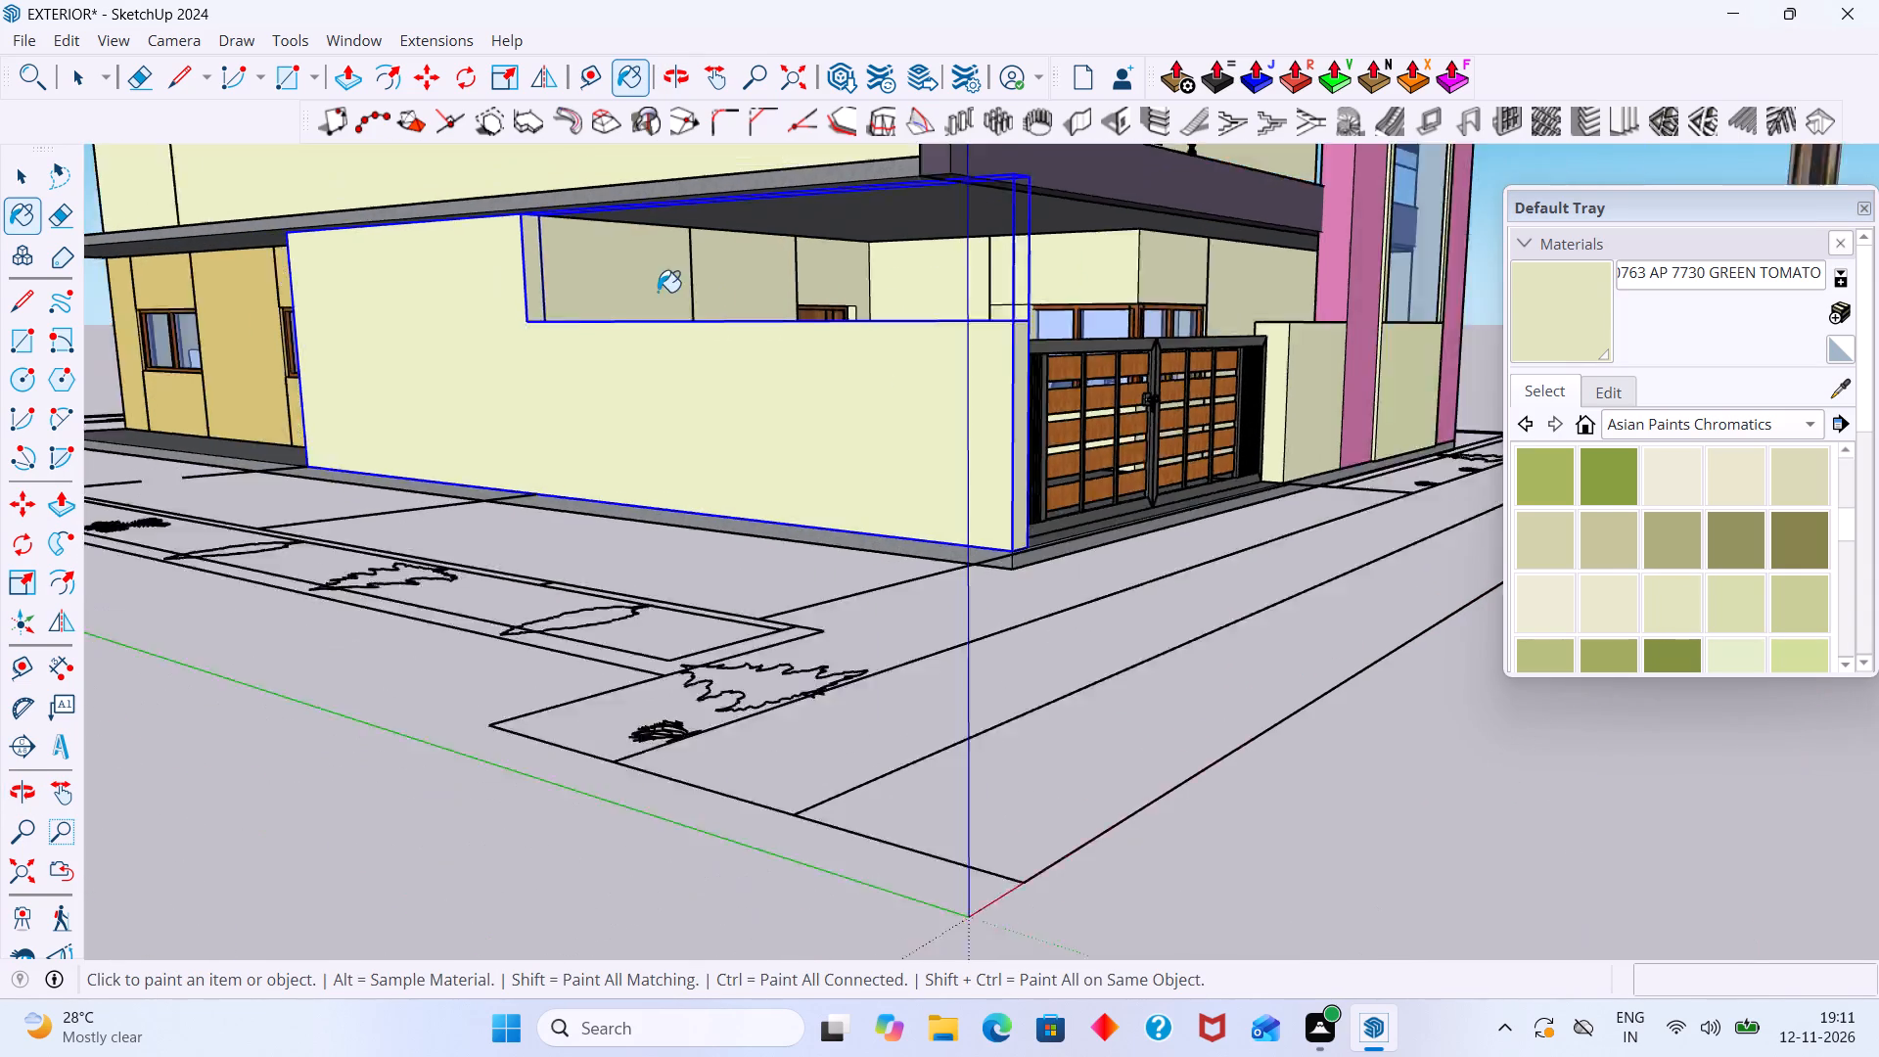
{"action": "scroll", "coordinate": [658, 292], "scroll_direction": "down", "scroll_amount": 9}
{"action": "middle_click_drag", "start_coordinate": [711, 380], "coordinate": [1398, 429]}
{"action": "scroll", "coordinate": [683, 436], "scroll_direction": "up", "scroll_amount": 3}
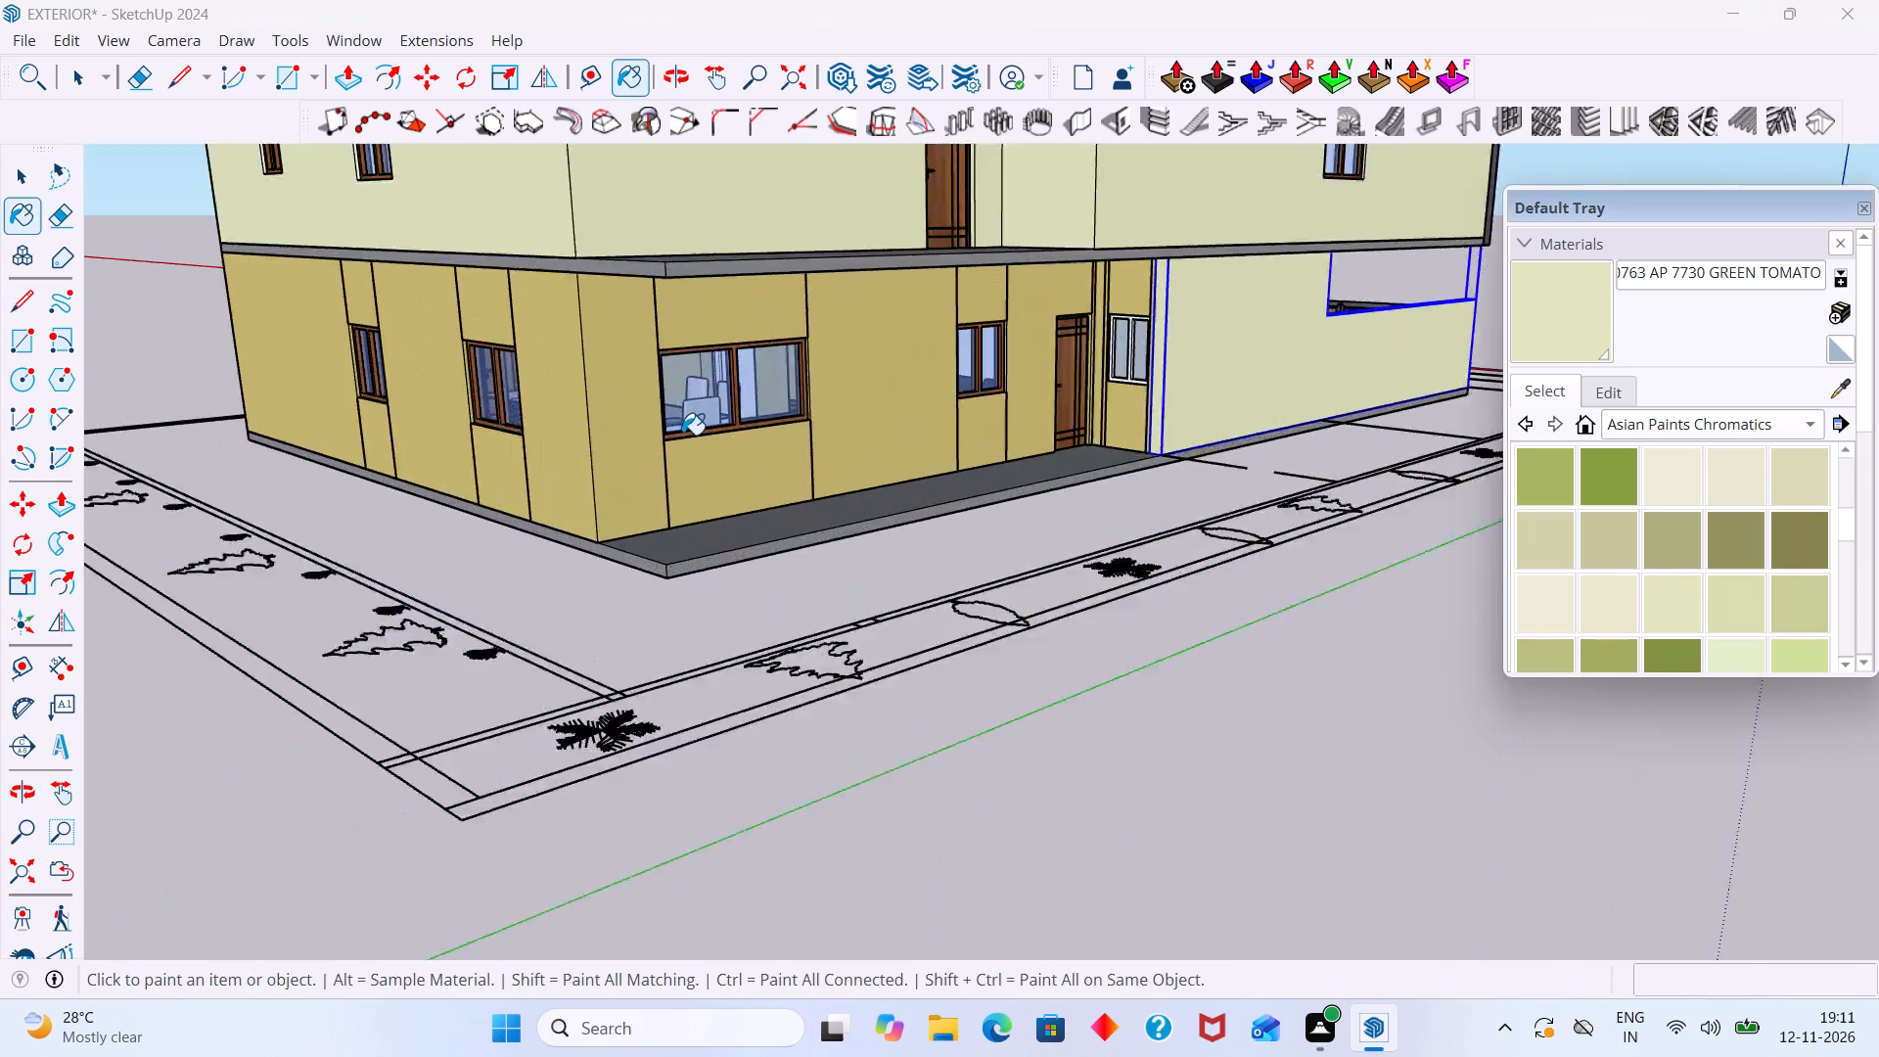
{"action": "scroll", "coordinate": [682, 435], "scroll_direction": "up", "scroll_amount": 4}
{"action": "left_click", "coordinate": [618, 445]}
{"action": "left_click", "coordinate": [941, 361]}
{"action": "scroll", "coordinate": [1030, 382], "scroll_direction": "up", "scroll_amount": 6}
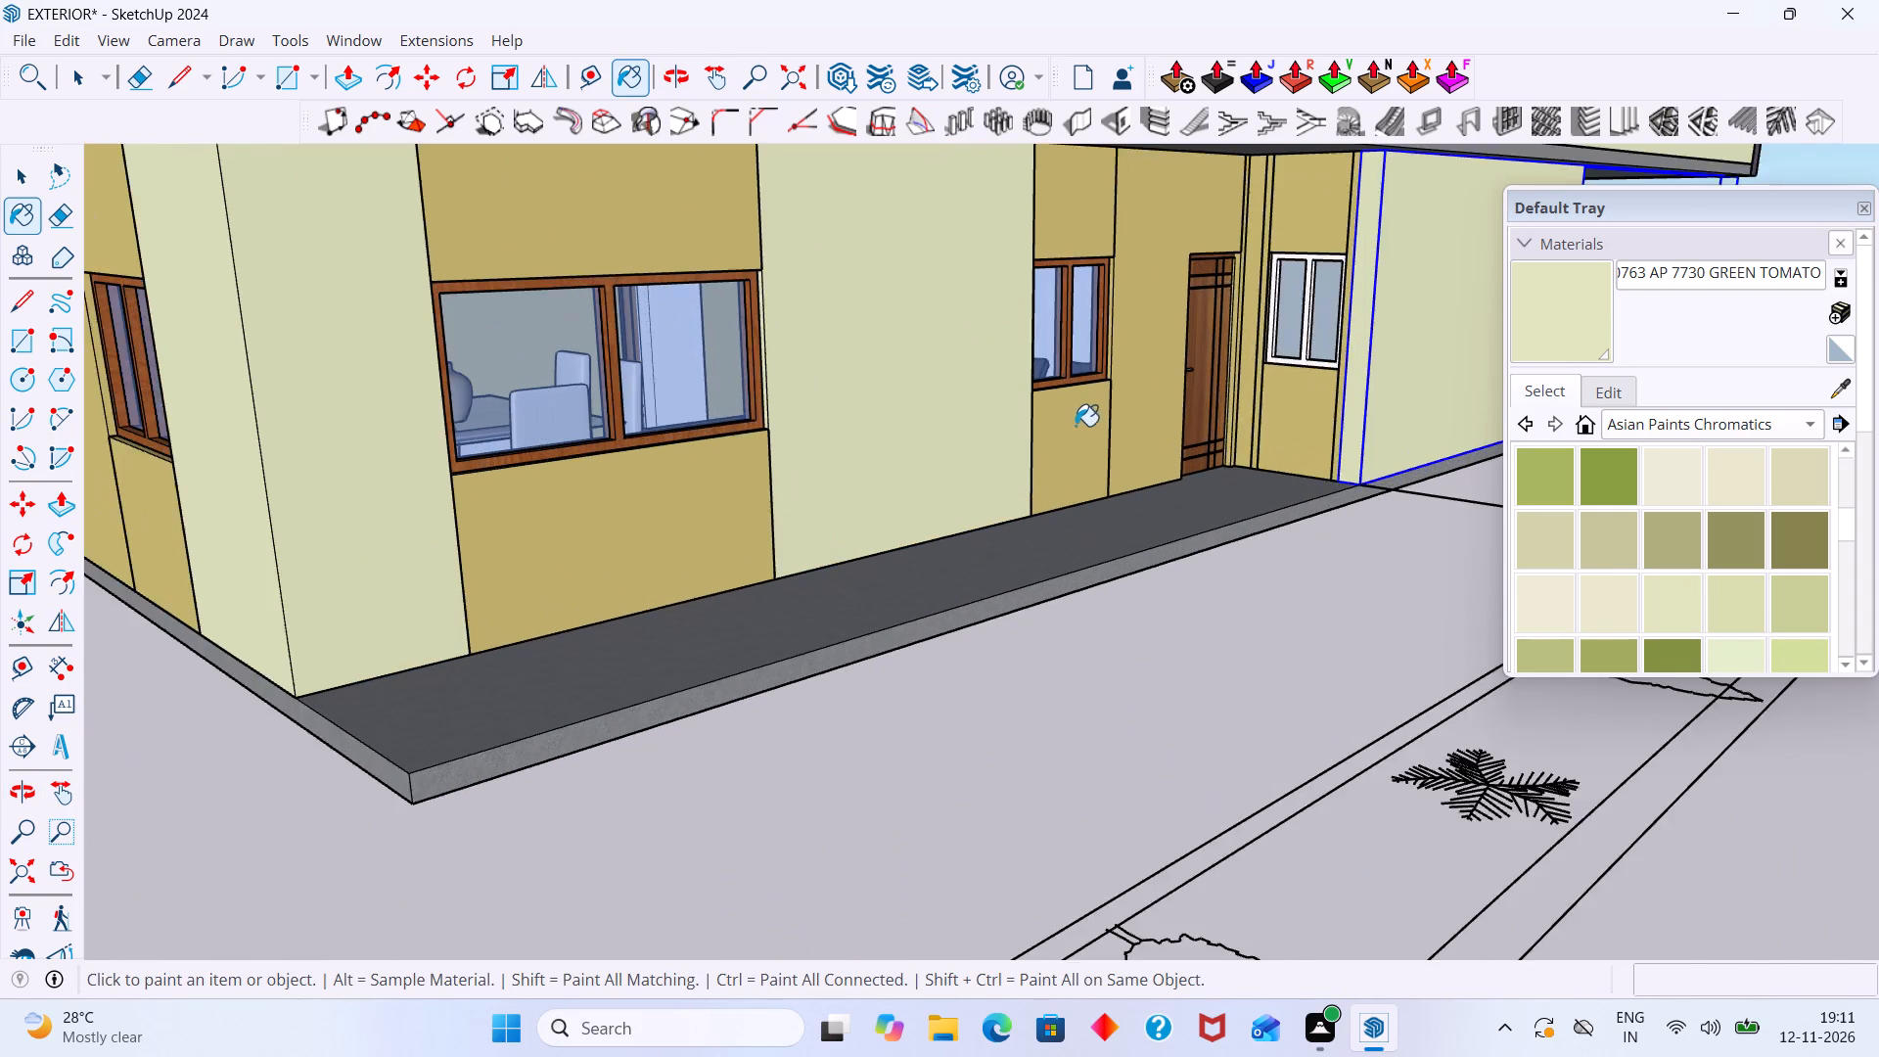
{"action": "left_click", "coordinate": [1075, 426]}
Paint the recess walls and edge strips beside the ground-floor side door with AP 7730 Green Tomato, leaving the white window unpainted.
{"action": "left_click", "coordinate": [1306, 357]}
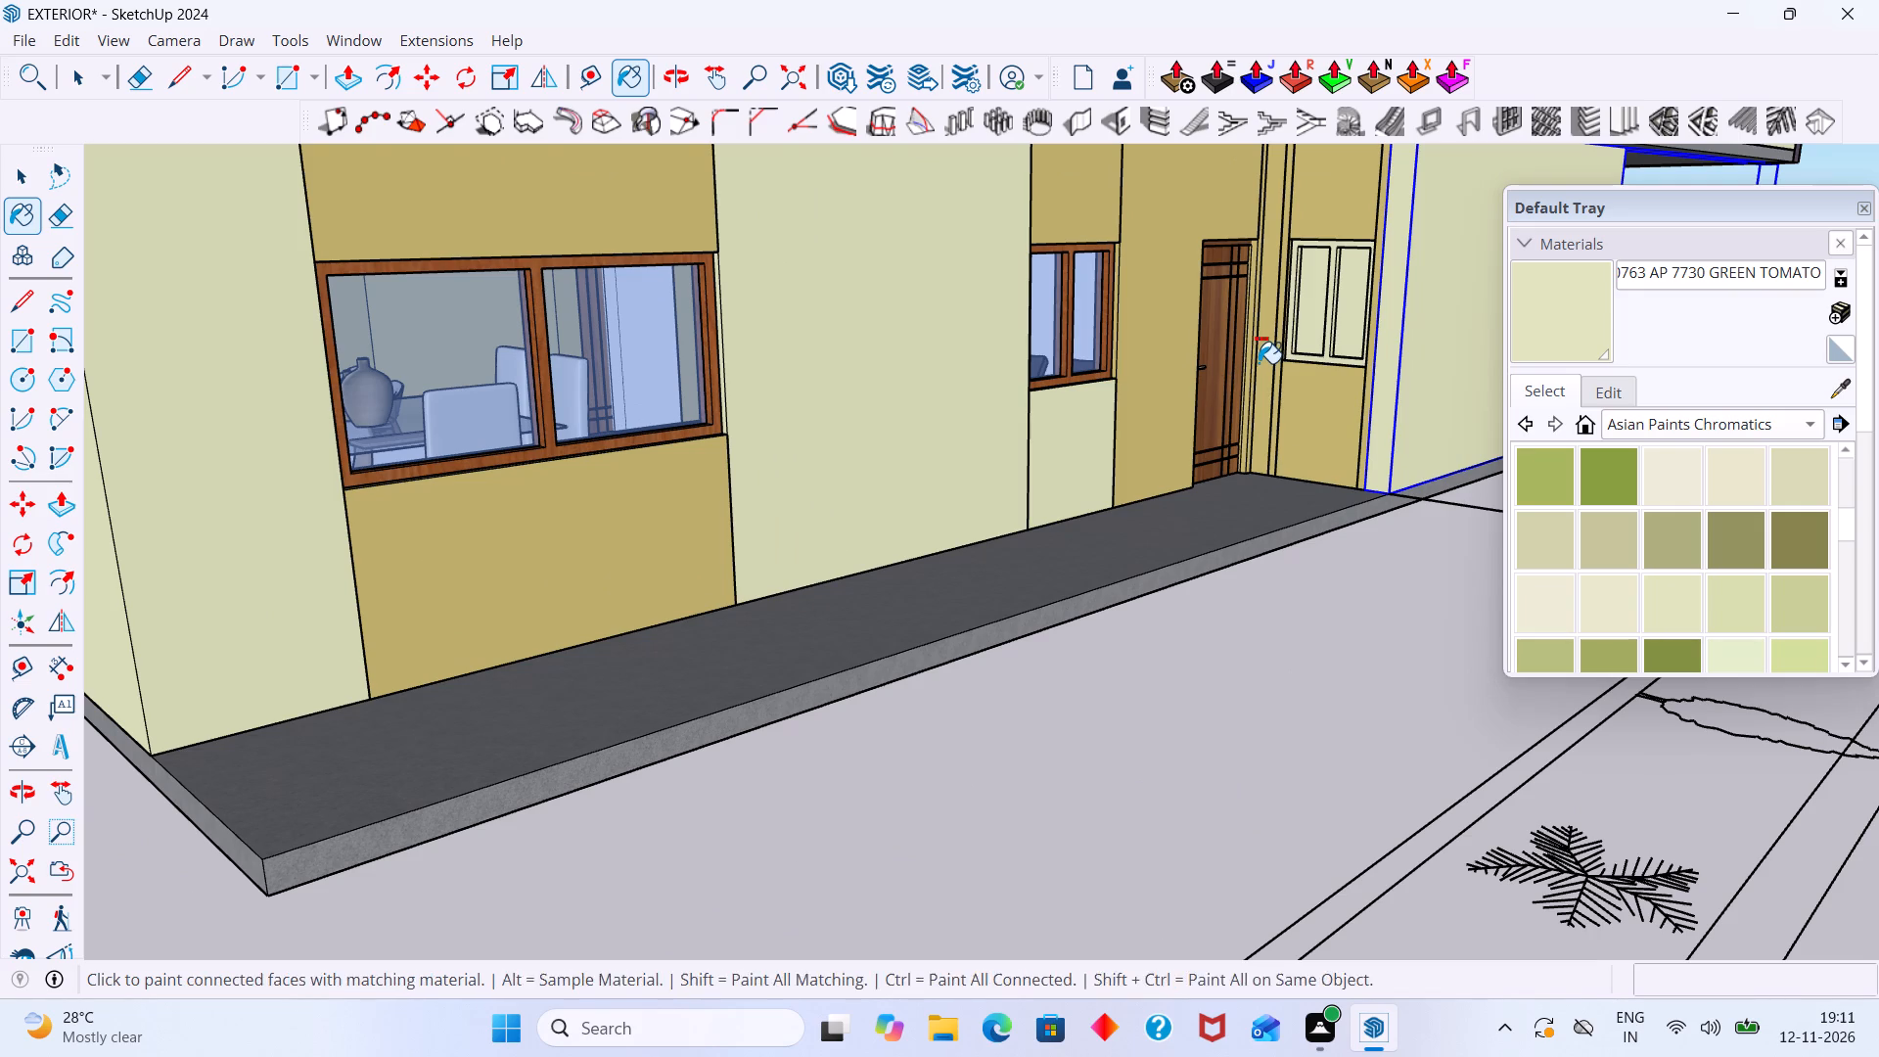
{"action": "key", "text": "ctrl+z"}
{"action": "left_click", "coordinate": [1259, 363], "text": "ctrl"}
{"action": "scroll", "coordinate": [1293, 409], "scroll_direction": "up", "scroll_amount": 6}
{"action": "left_click", "coordinate": [1293, 408]}
{"action": "scroll", "coordinate": [1261, 402], "scroll_direction": "up", "scroll_amount": 6}
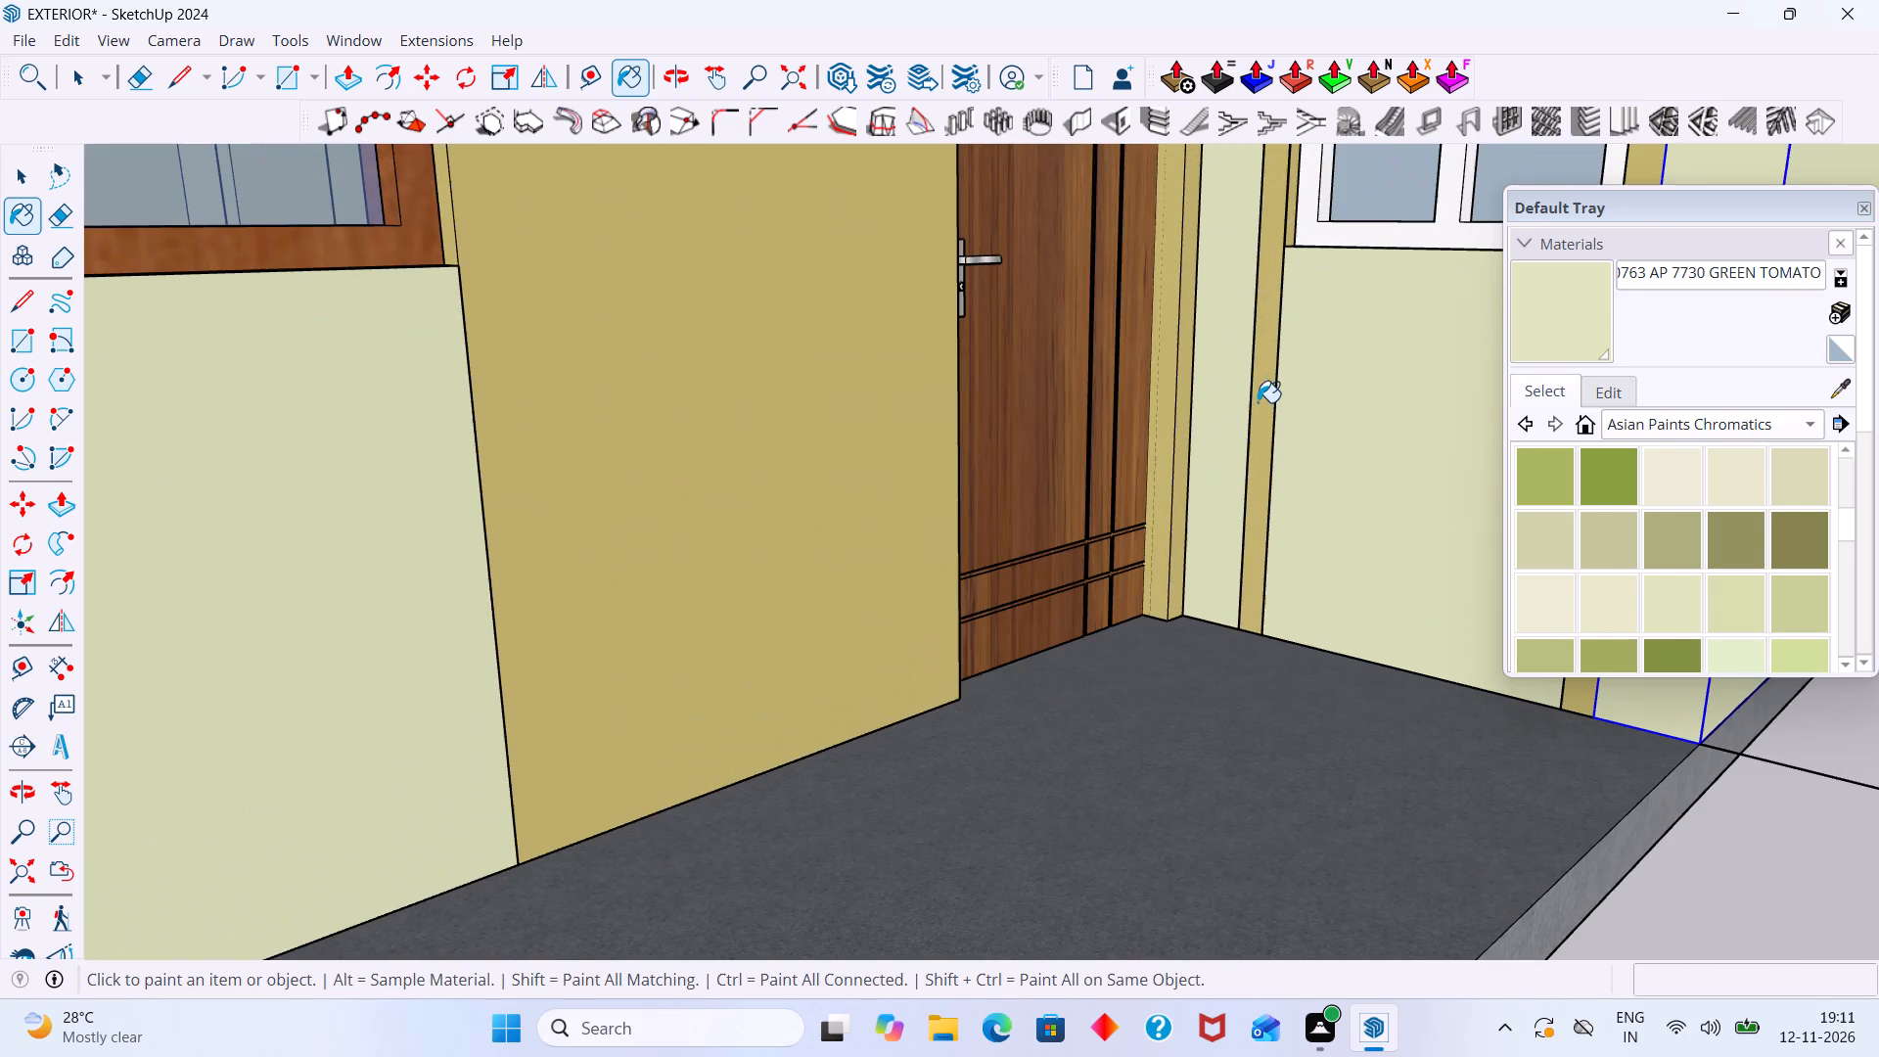
{"action": "left_click", "coordinate": [1258, 402]}
{"action": "left_click", "coordinate": [1174, 380]}
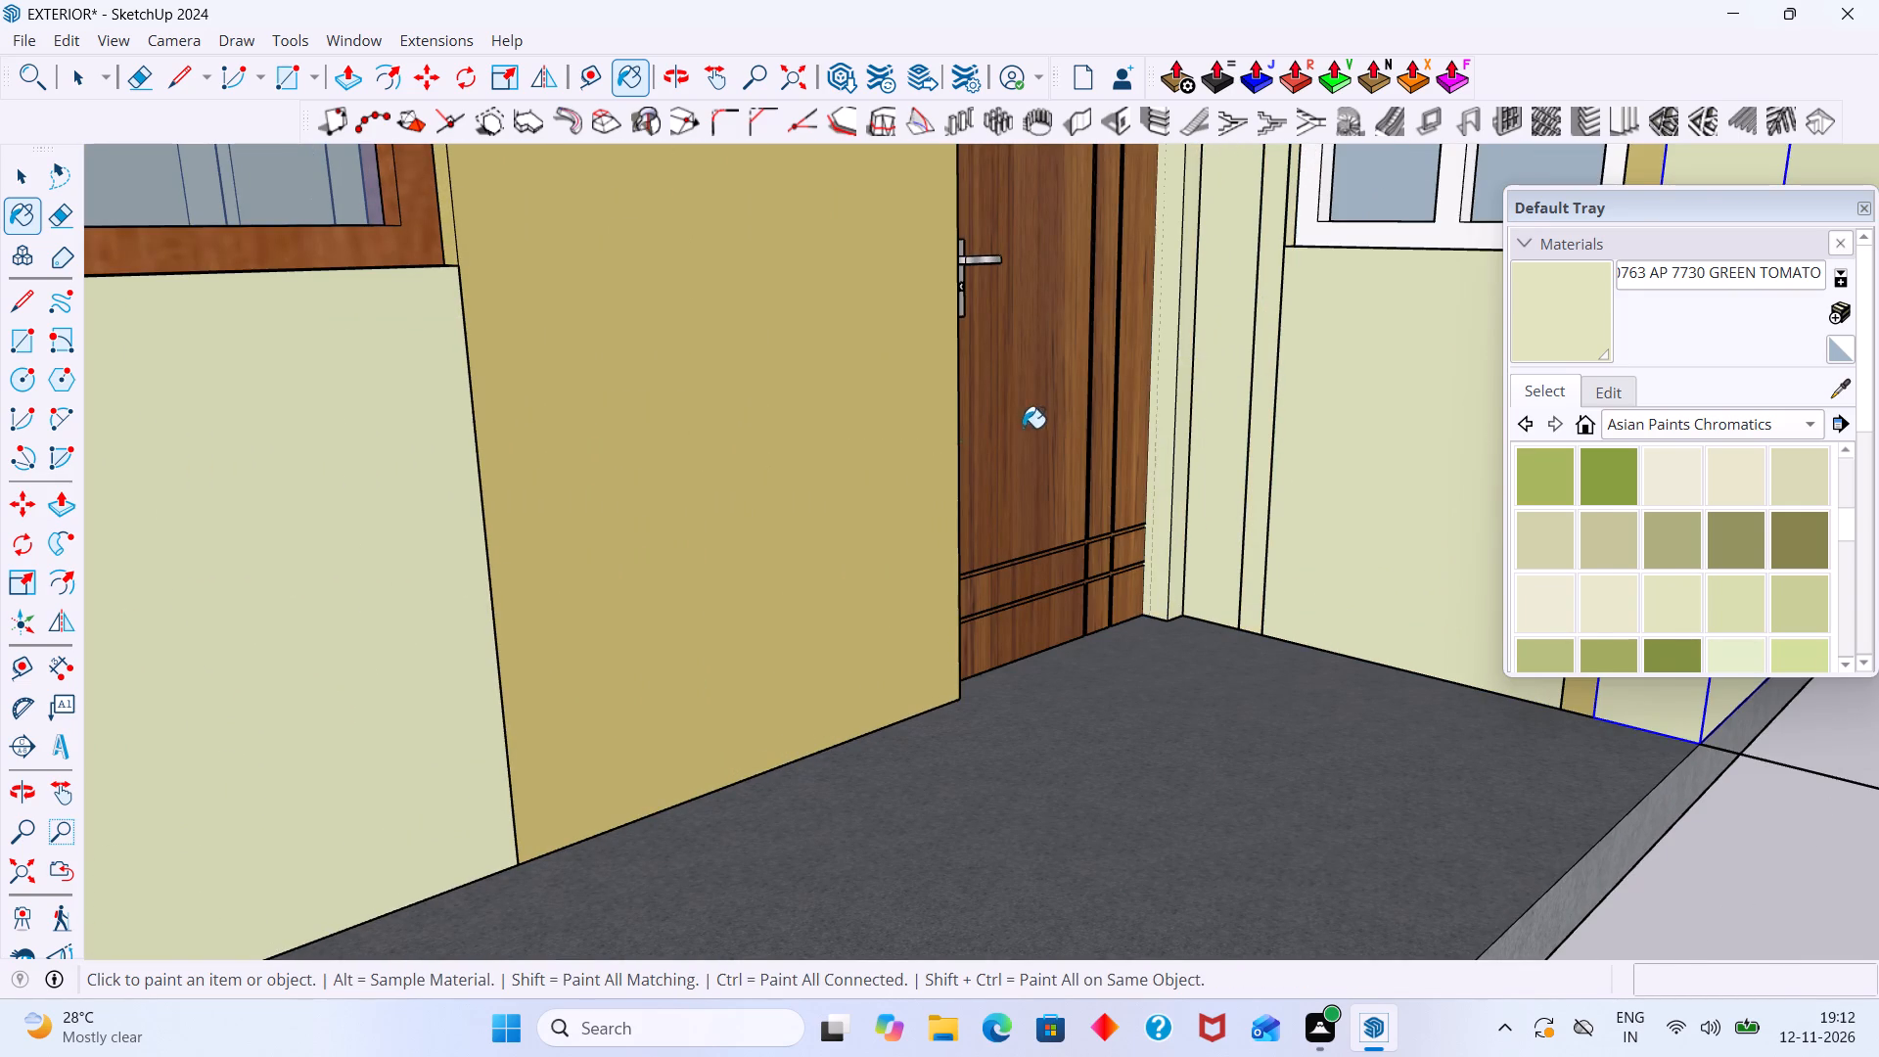
Paint the wall beside the side door and the panels around the small and large windows with AP 7730 Green Tomato.
{"action": "scroll", "coordinate": [954, 447], "scroll_direction": "down", "scroll_amount": 5}
{"action": "left_click", "coordinate": [813, 476]}
{"action": "scroll", "coordinate": [811, 472], "scroll_direction": "down", "scroll_amount": 16}
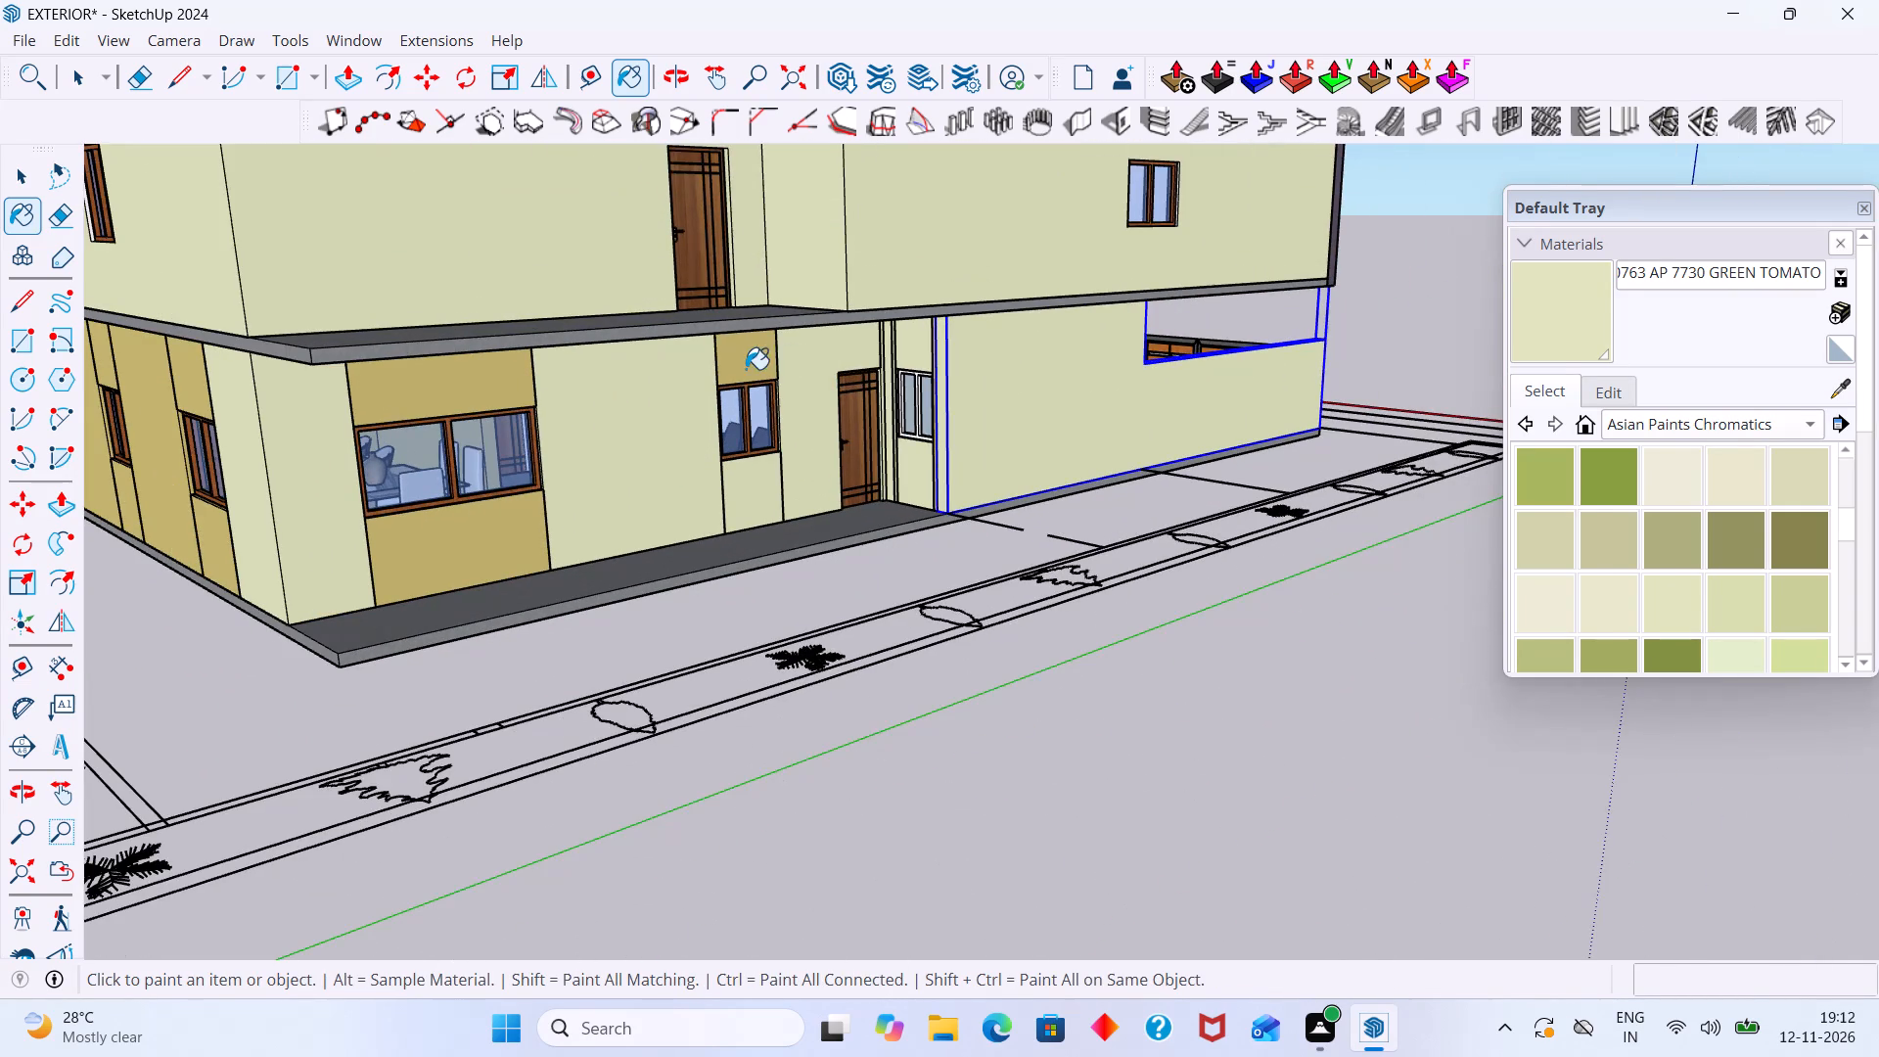
{"action": "left_click", "coordinate": [744, 368]}
{"action": "left_click", "coordinate": [478, 400]}
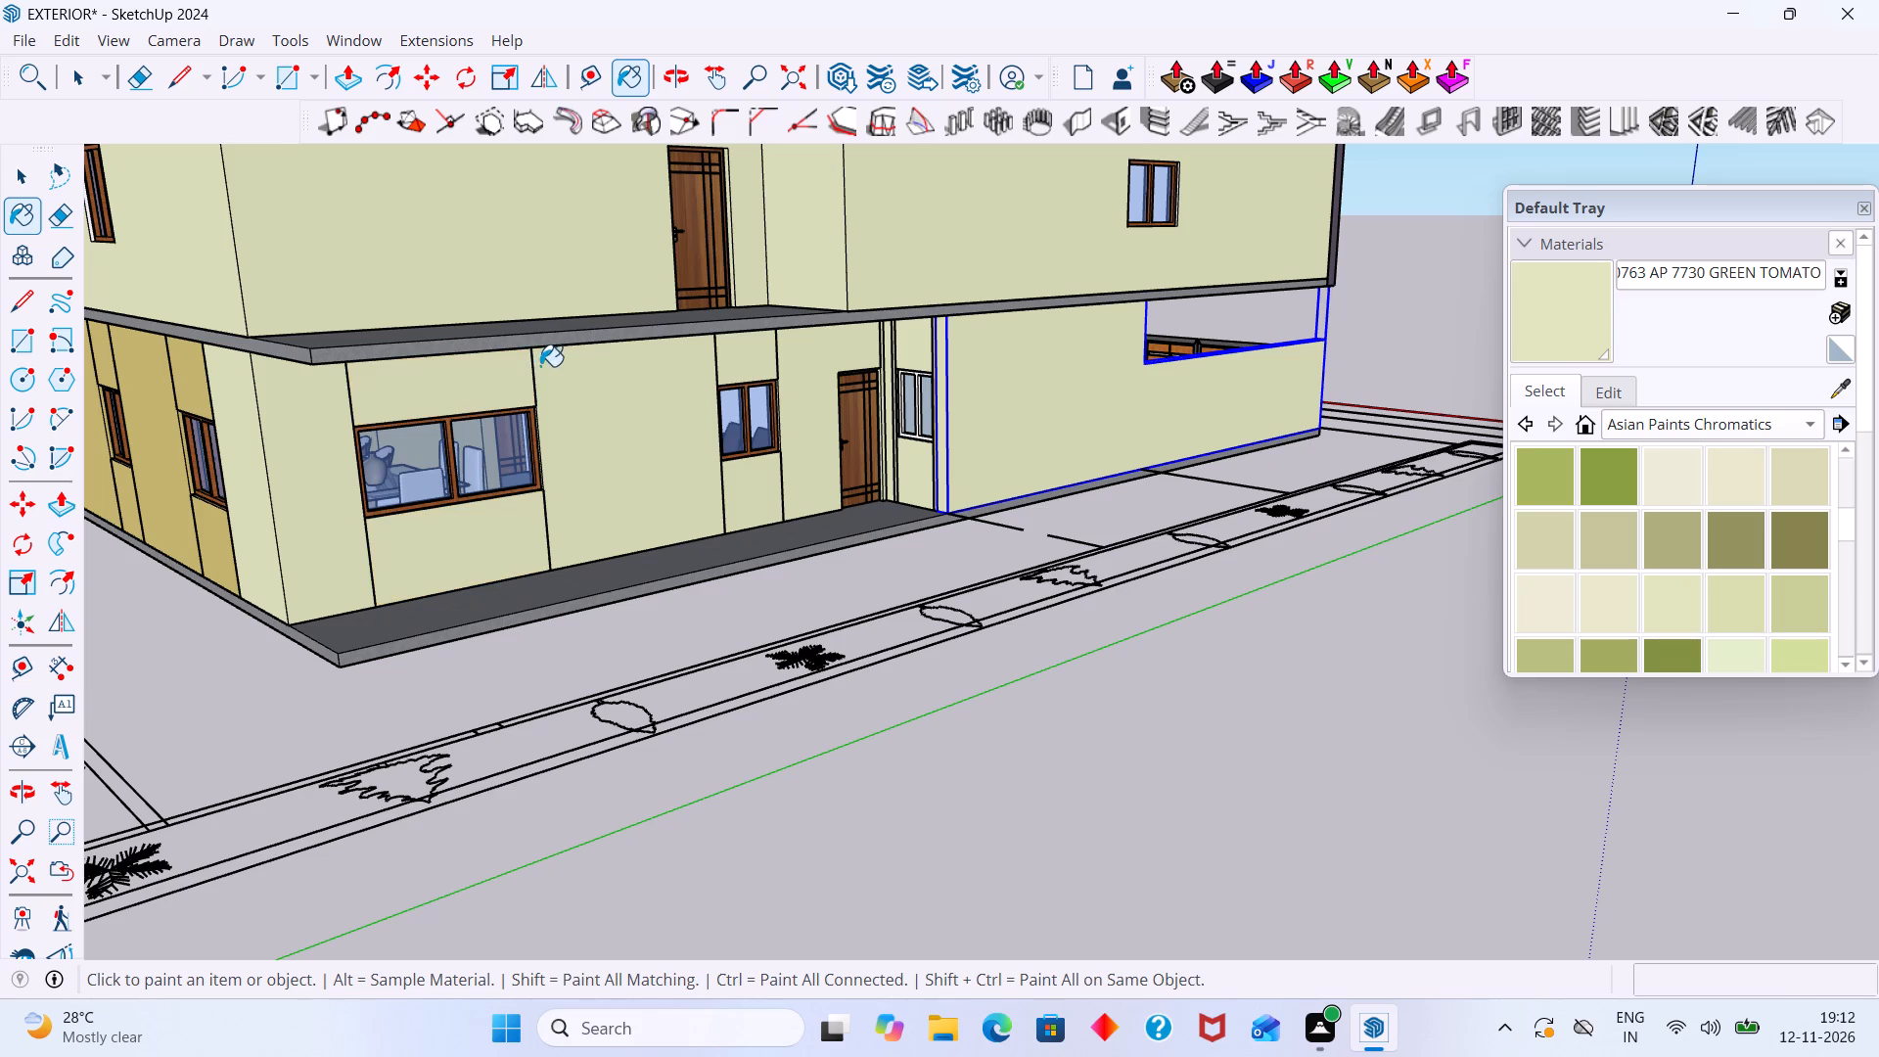
Paint the ground floor's rear wall, including the strips above and below both windows, with AP 7730 Green Tomato.
{"action": "scroll", "coordinate": [474, 483], "scroll_direction": "down", "scroll_amount": 5}
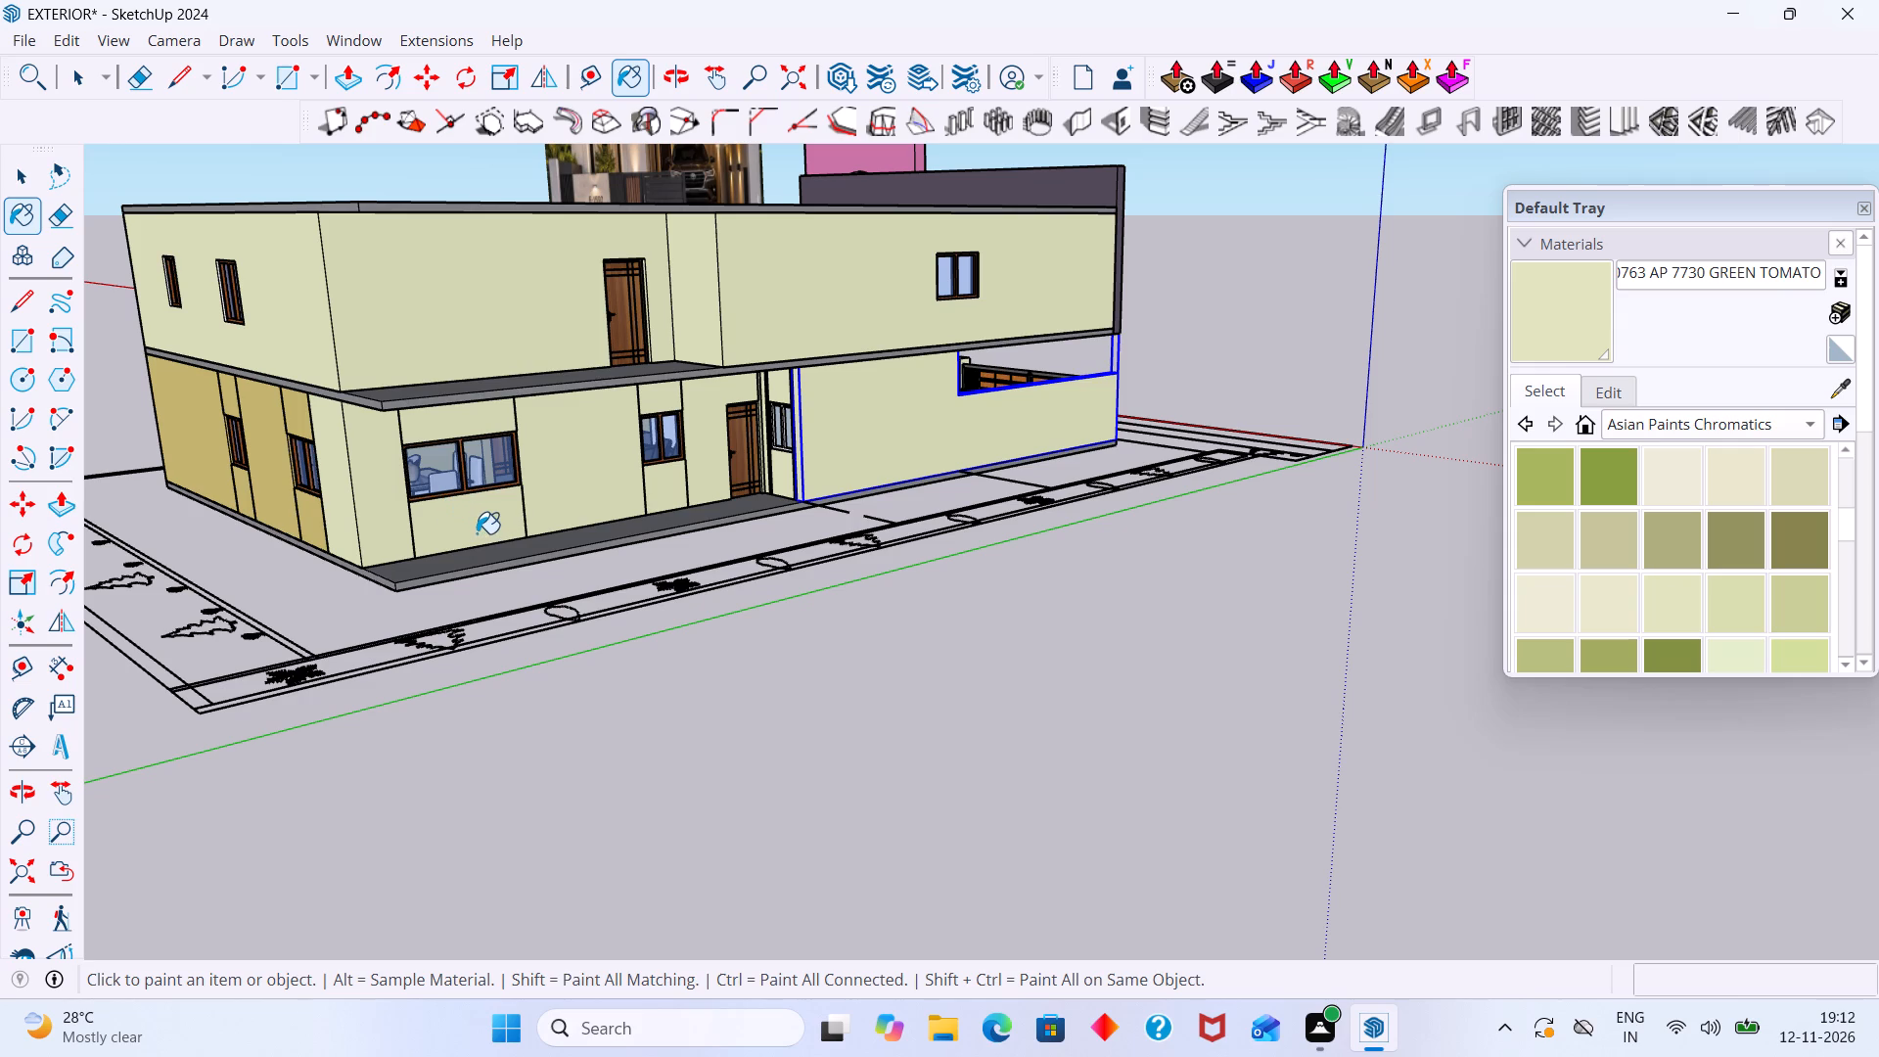
{"action": "middle_click_drag", "start_coordinate": [351, 562], "coordinate": [516, 561]}
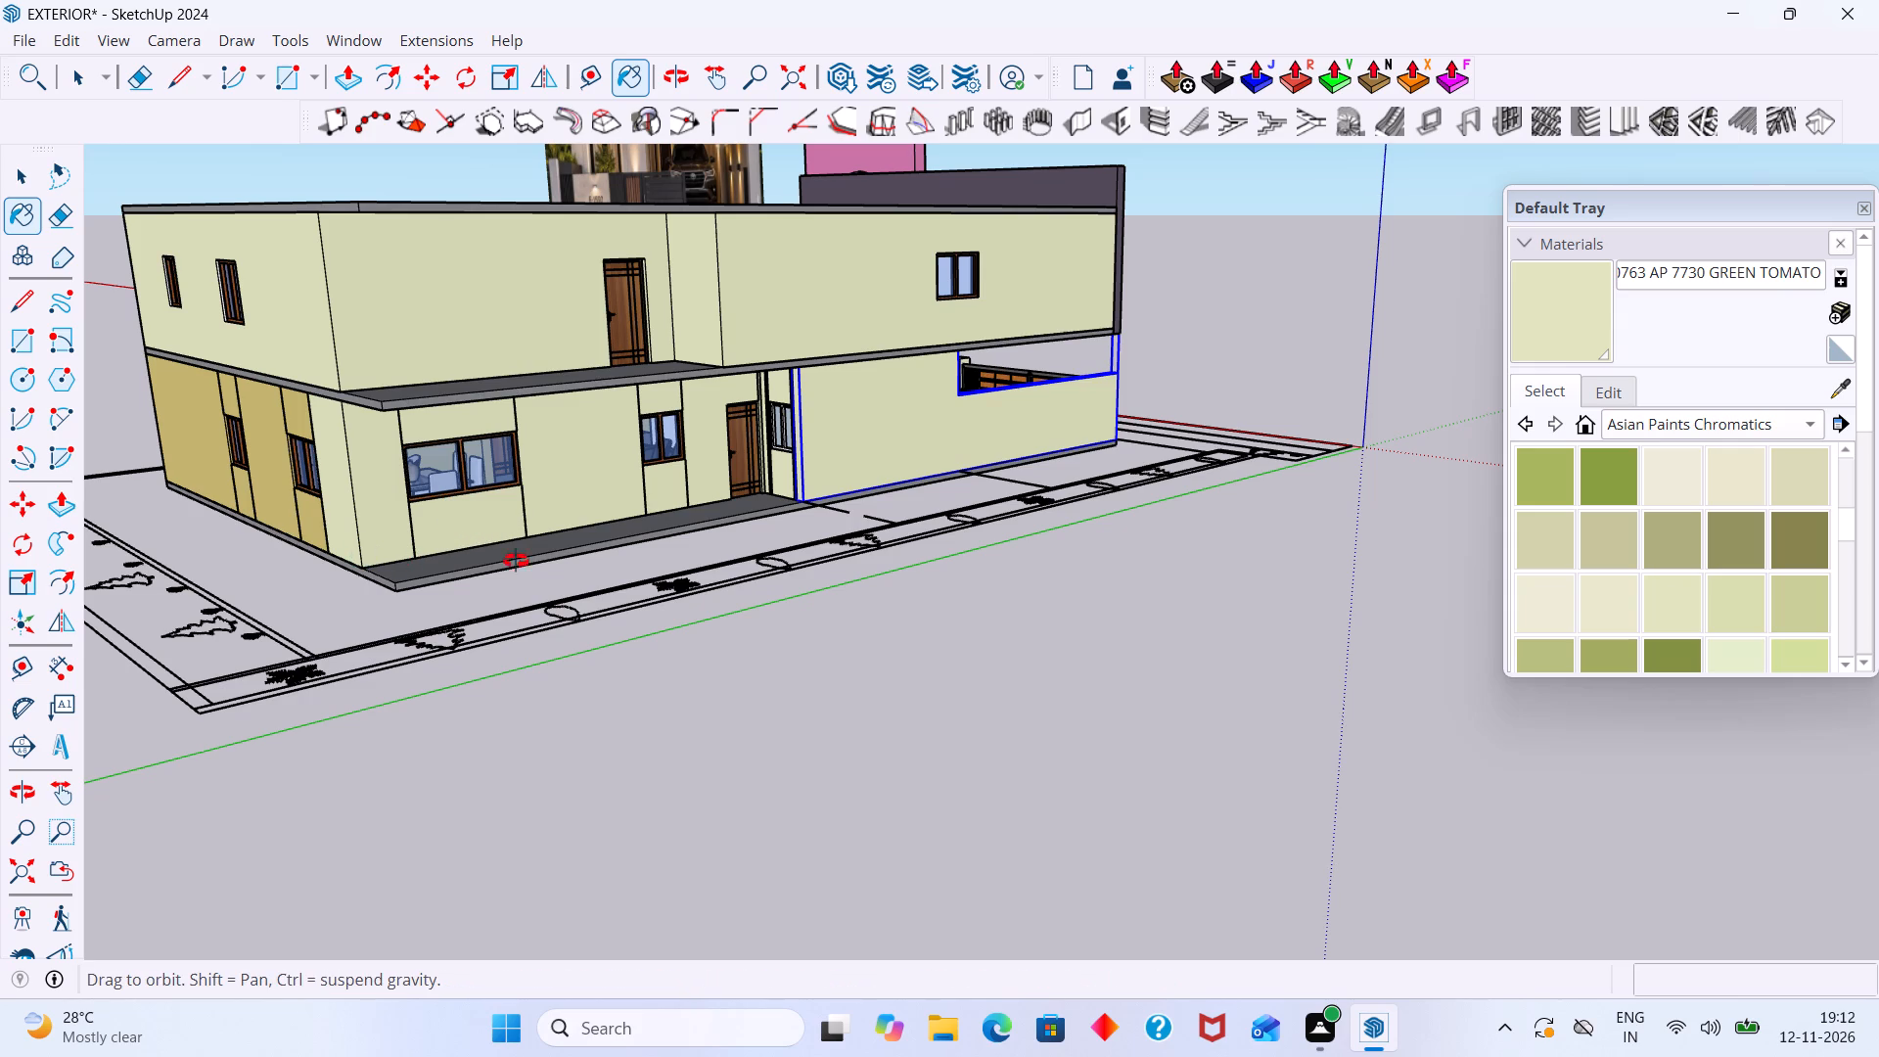
{"action": "middle_click_drag", "start_coordinate": [516, 561], "coordinate": [668, 559]}
{"action": "scroll", "coordinate": [654, 526], "scroll_direction": "up", "scroll_amount": 3}
{"action": "left_click", "coordinate": [643, 490]}
{"action": "scroll", "coordinate": [734, 445], "scroll_direction": "up", "scroll_amount": 3}
{"action": "left_click", "coordinate": [773, 422]}
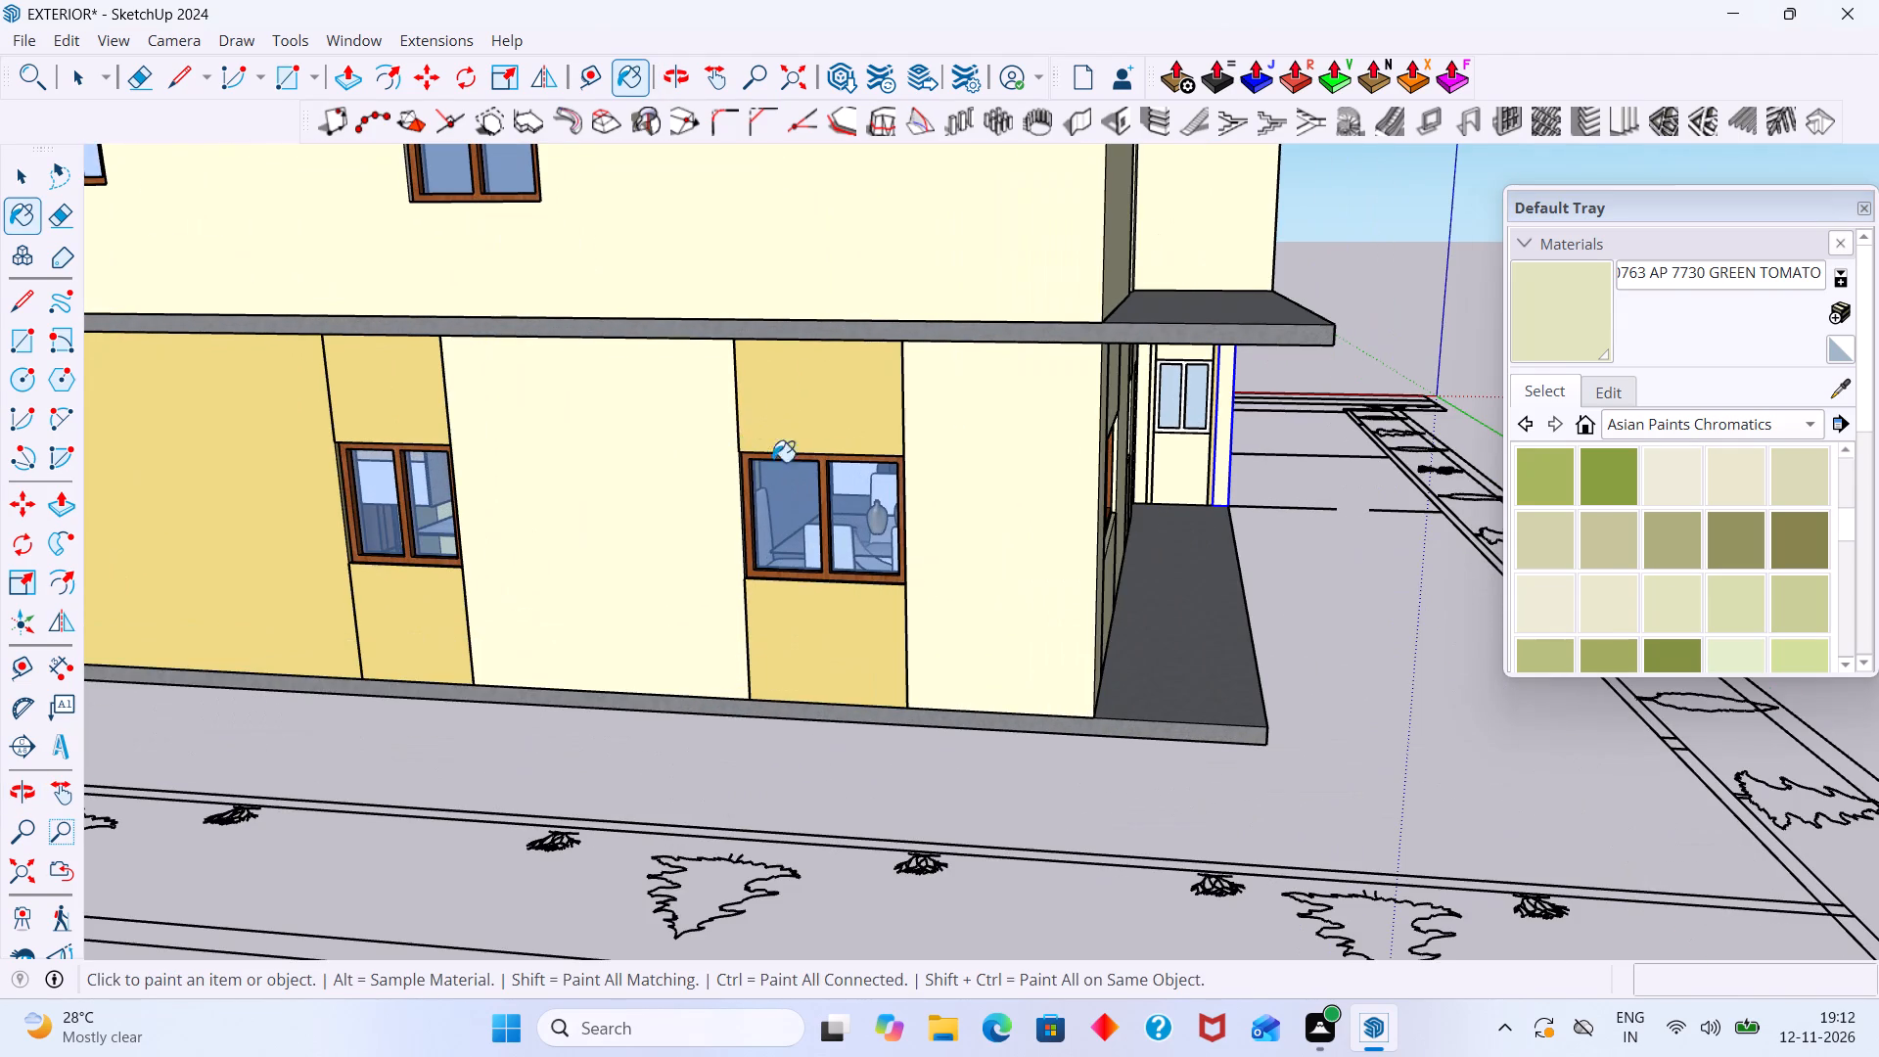
{"action": "left_click", "coordinate": [417, 420]}
{"action": "left_click", "coordinate": [252, 442]}
Paint the ground floor's opposite long side wall, including all window strips and the white end strip, with AP 7730 Green Tomato.
{"action": "scroll", "coordinate": [255, 453], "scroll_direction": "down", "scroll_amount": 5}
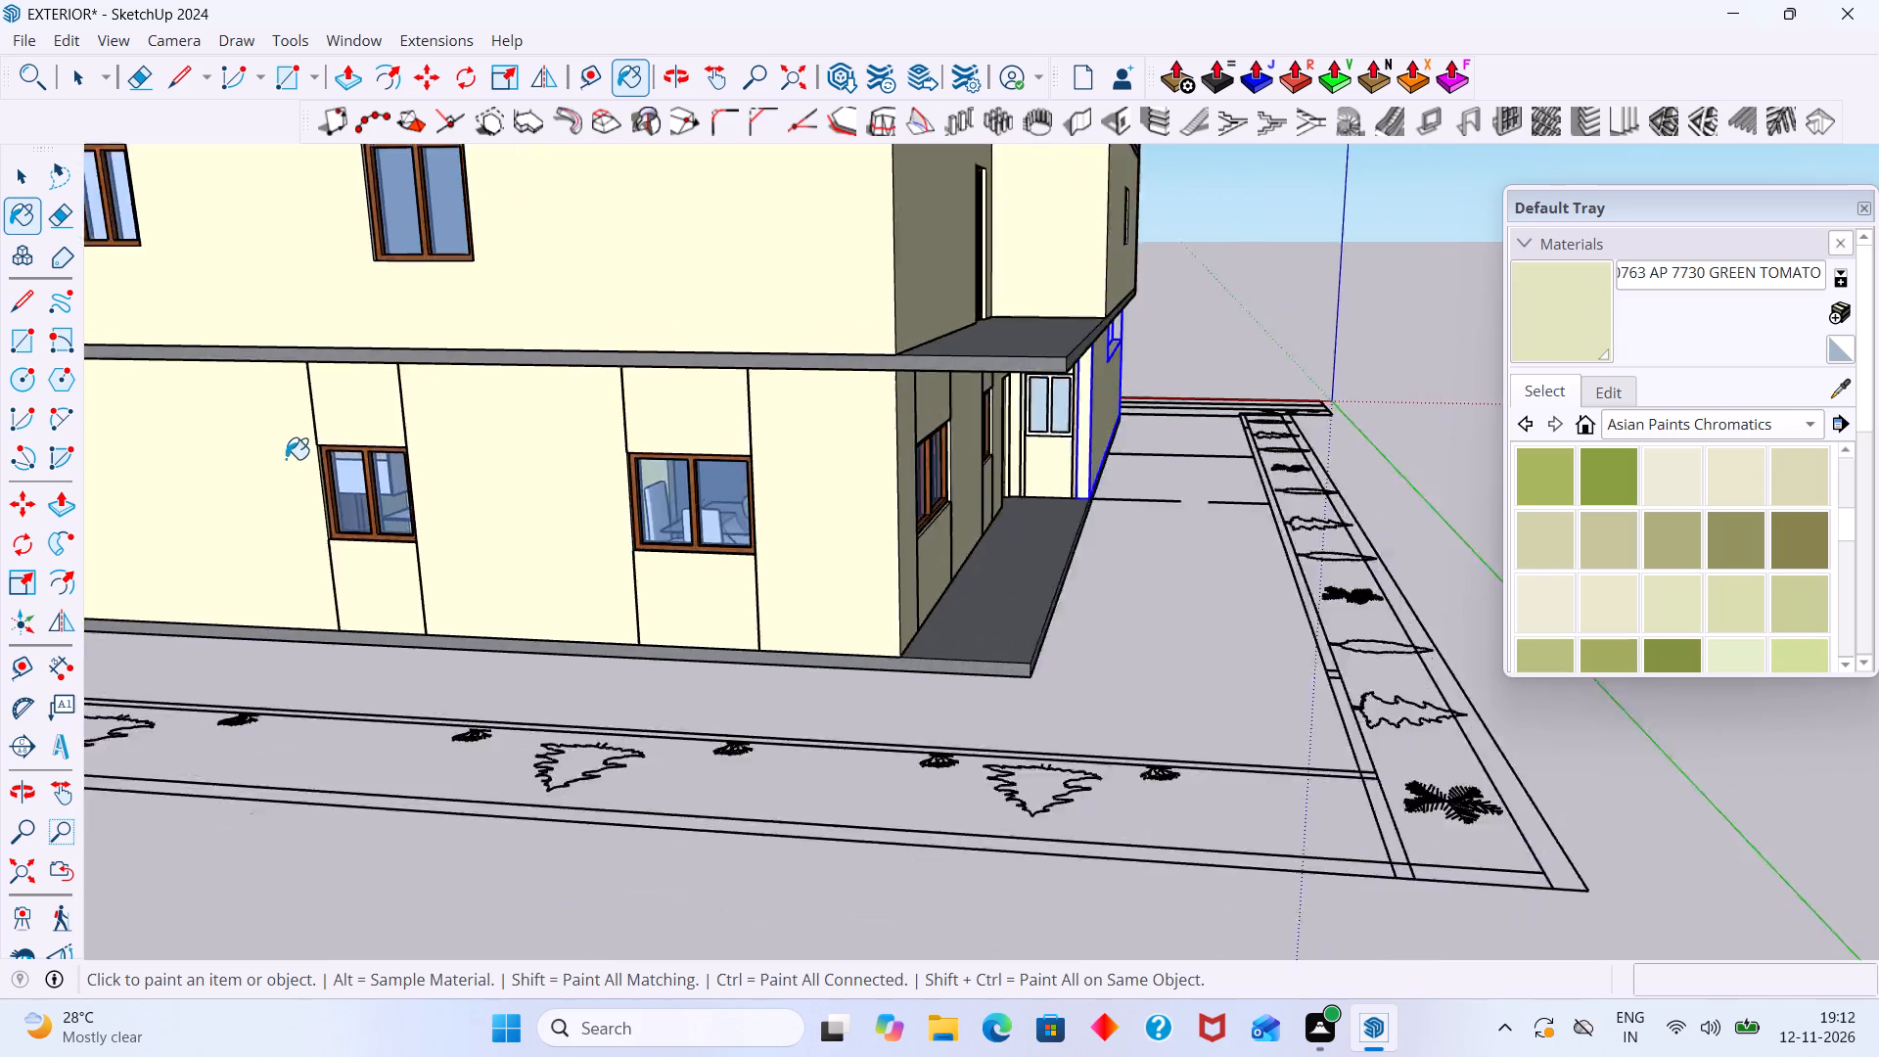
{"action": "scroll", "coordinate": [286, 459], "scroll_direction": "down", "scroll_amount": 7}
{"action": "middle_click_drag", "start_coordinate": [329, 492], "coordinate": [1040, 482]}
{"action": "scroll", "coordinate": [996, 504], "scroll_direction": "up", "scroll_amount": 4}
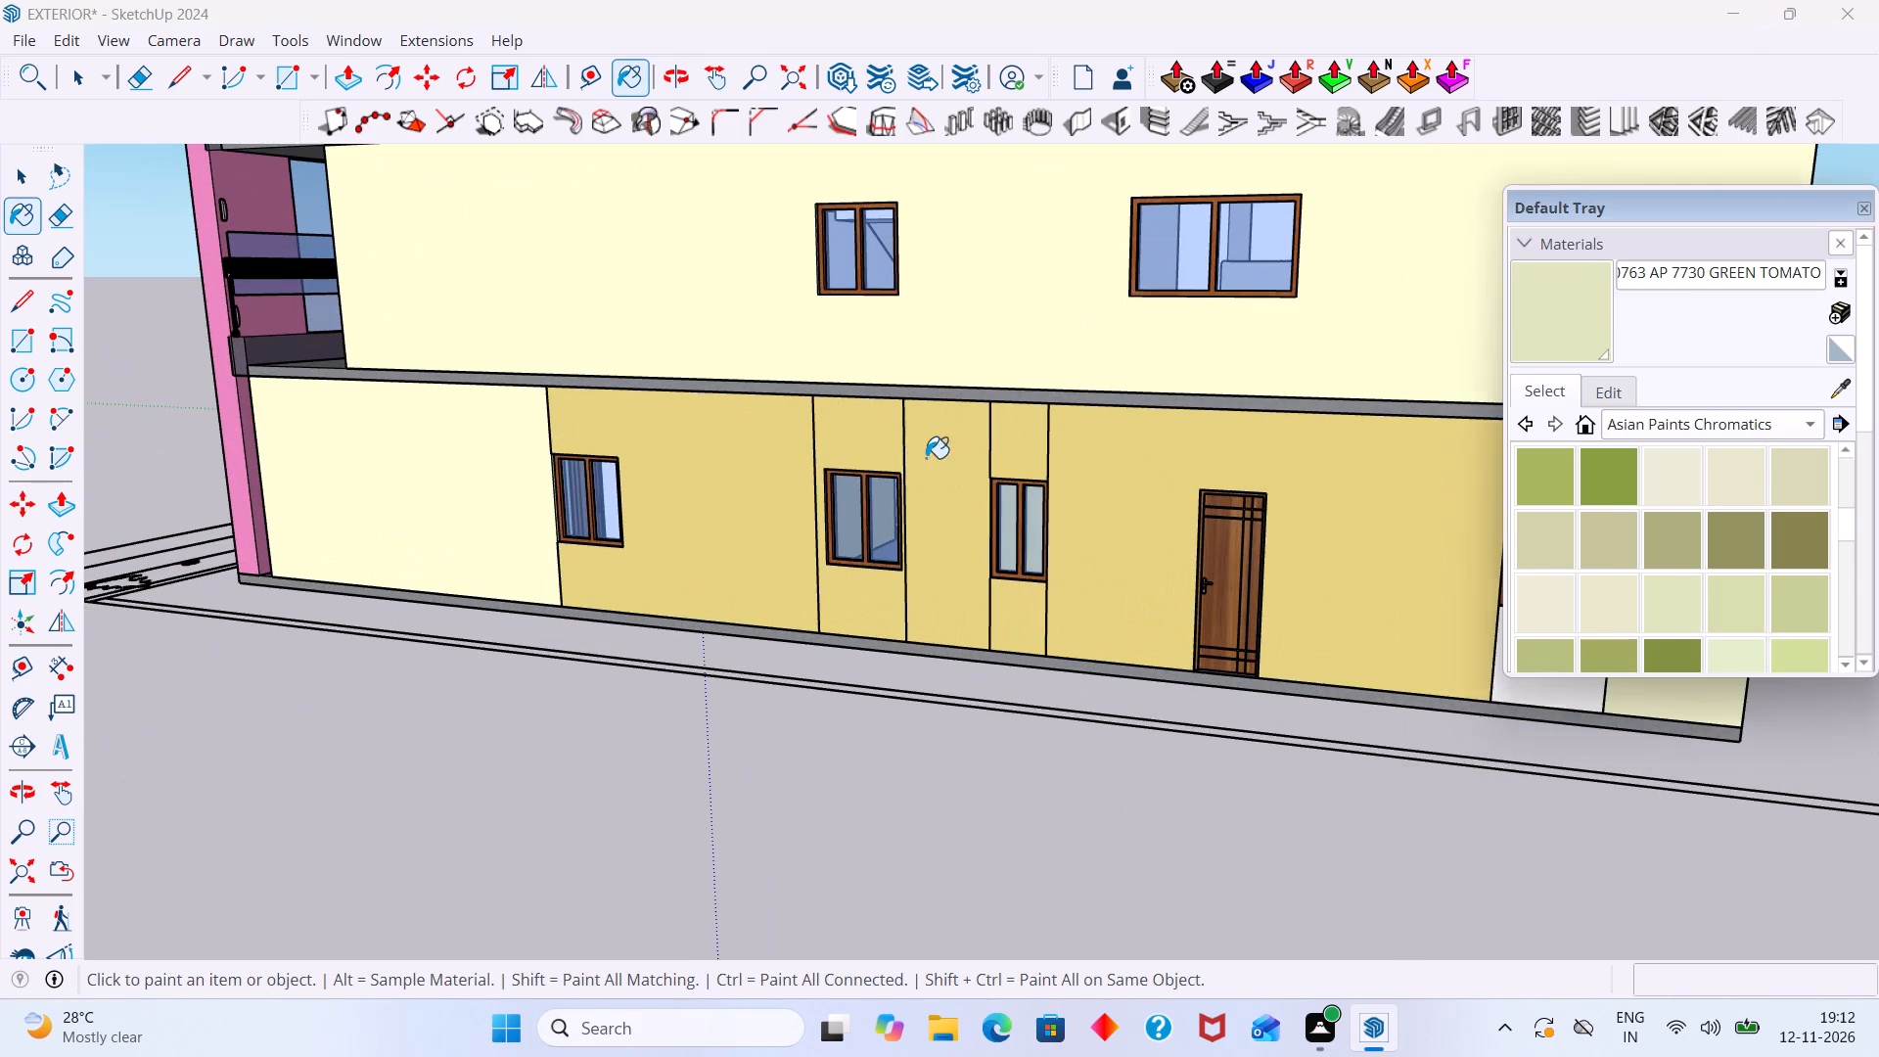
{"action": "left_click", "coordinate": [926, 458]}
{"action": "left_click", "coordinate": [676, 476]}
{"action": "scroll", "coordinate": [729, 476], "scroll_direction": "down", "scroll_amount": 2}
{"action": "scroll", "coordinate": [855, 476], "scroll_direction": "up", "scroll_amount": 5}
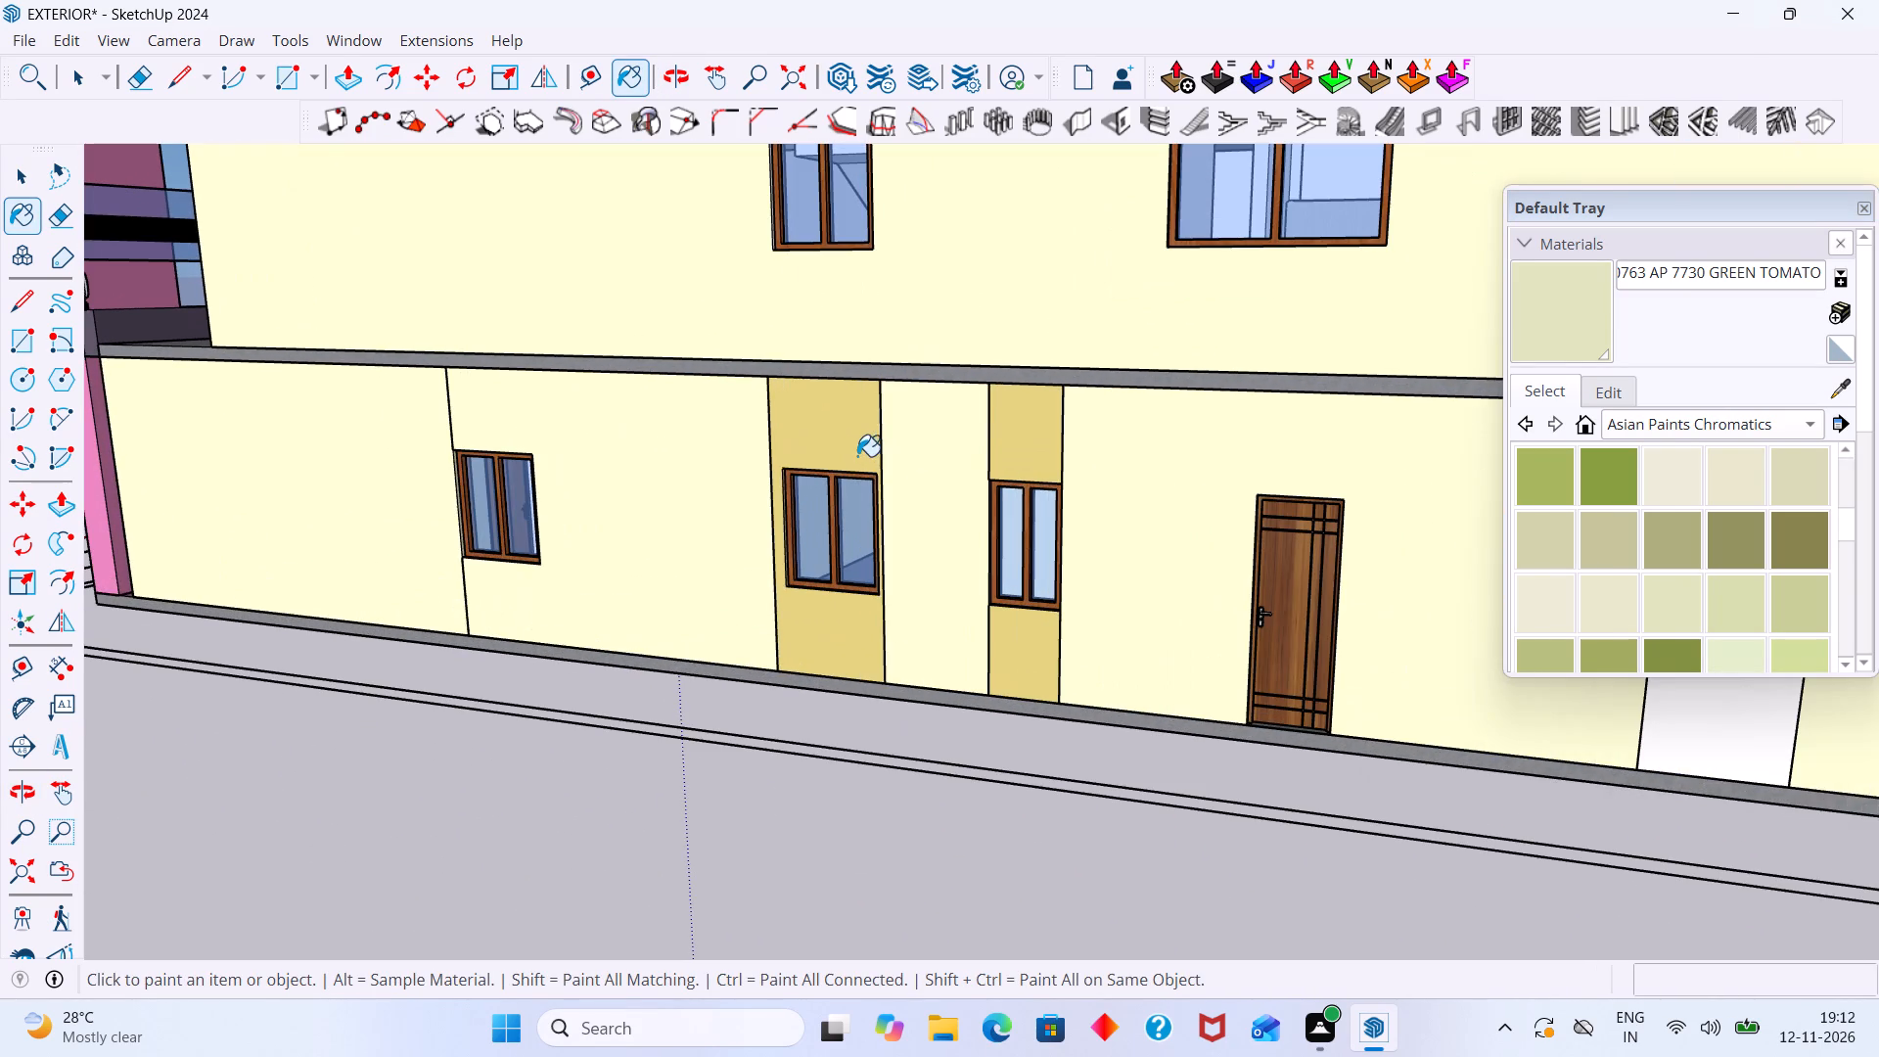
{"action": "left_click", "coordinate": [857, 456]}
{"action": "left_click", "coordinate": [1002, 444]}
{"action": "scroll", "coordinate": [1009, 461], "scroll_direction": "down", "scroll_amount": 11}
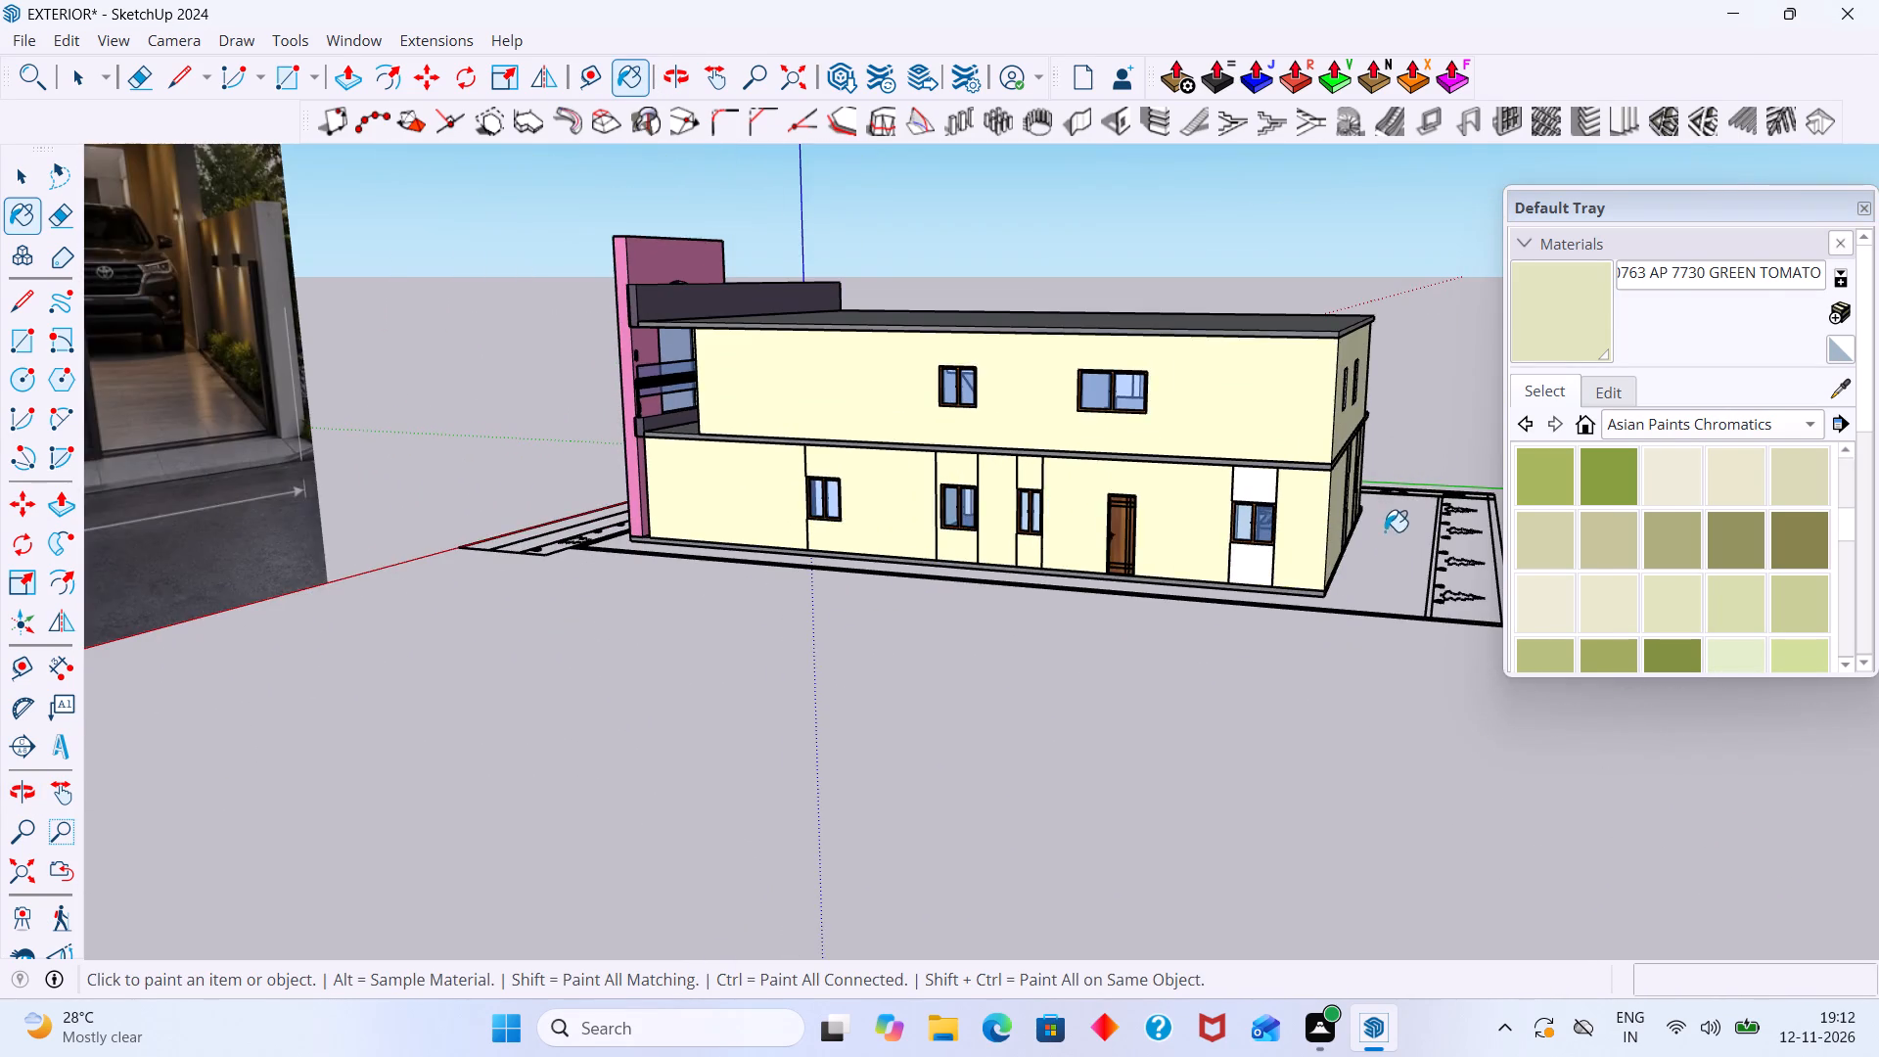
{"action": "scroll", "coordinate": [1257, 518], "scroll_direction": "up", "scroll_amount": 7}
{"action": "left_click", "coordinate": [1259, 479]}
Clear the selection and examine the painted walls from the rear, sides, front and above for missed surfaces.
{"action": "scroll", "coordinate": [1208, 615], "scroll_direction": "down", "scroll_amount": 1}
{"action": "middle_click_drag", "start_coordinate": [1220, 629], "coordinate": [908, 657]}
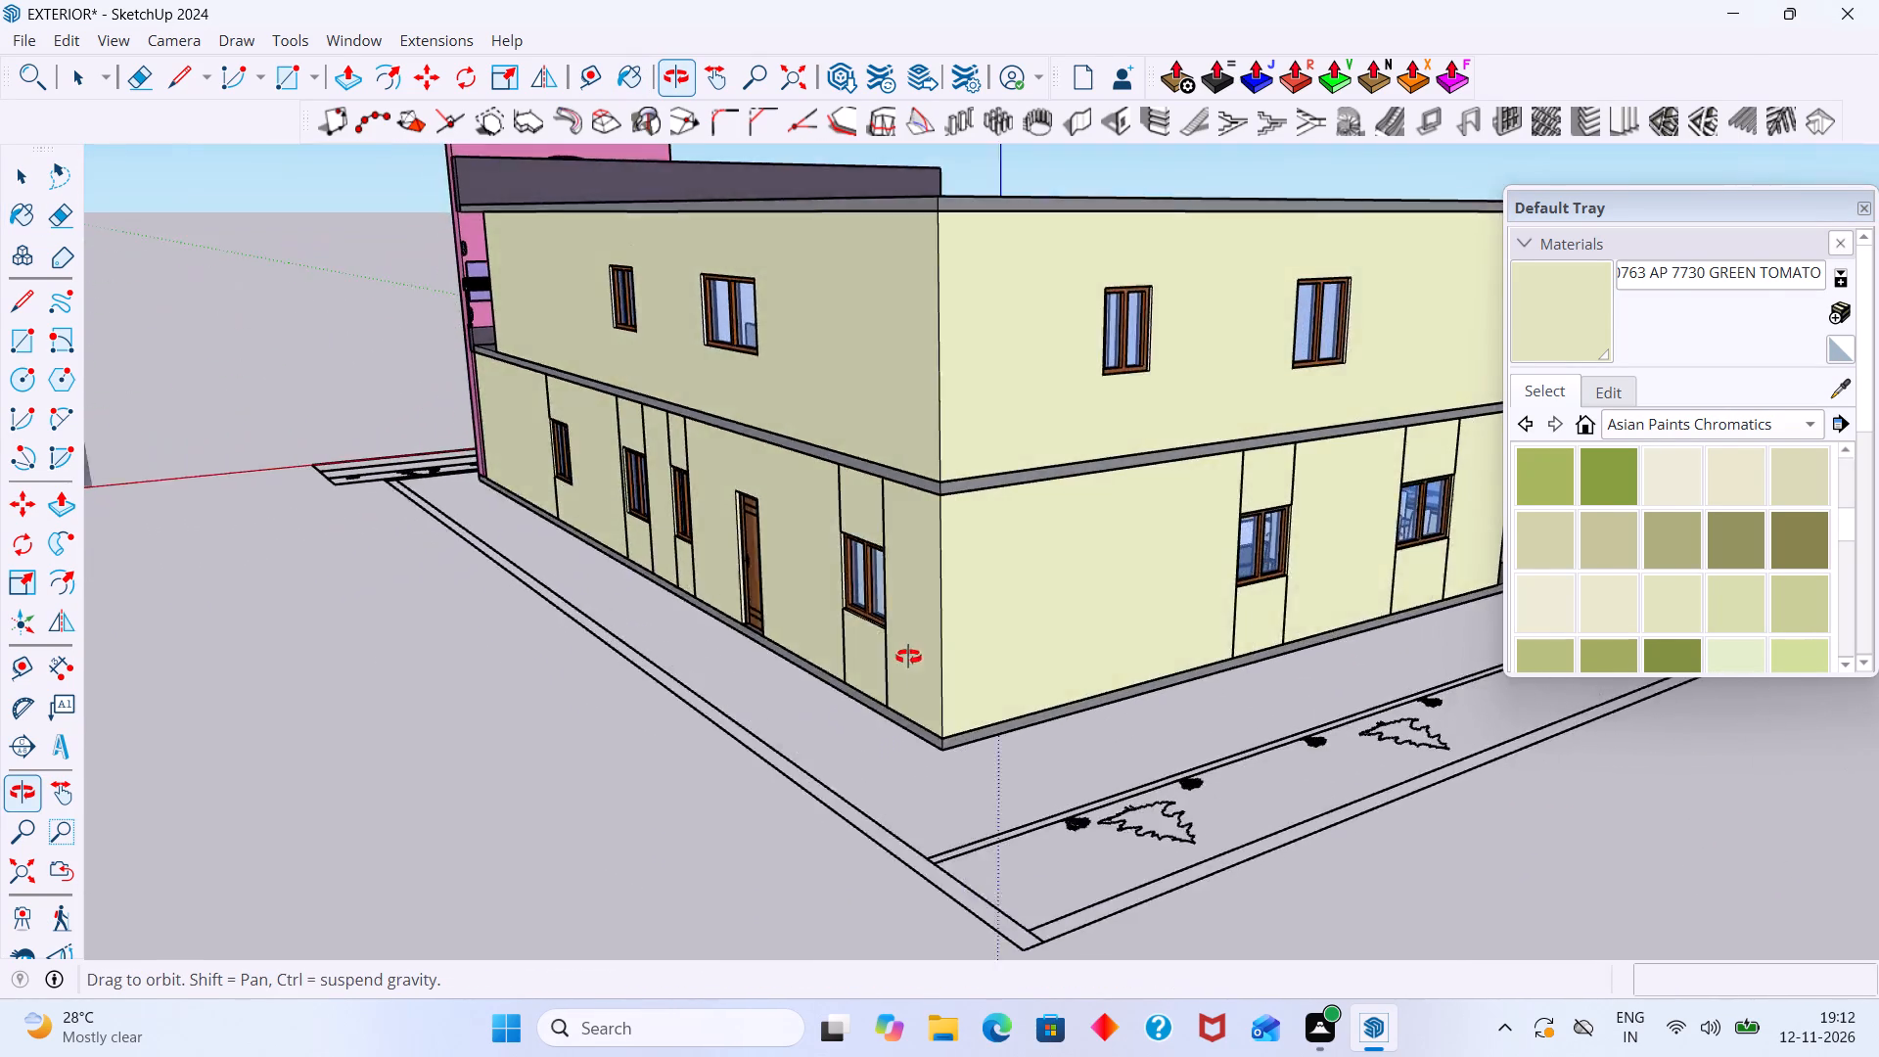
{"action": "middle_click_drag", "start_coordinate": [908, 657], "coordinate": [1, 574]}
{"action": "middle_click_drag", "start_coordinate": [606, 561], "coordinate": [193, 702]}
{"action": "scroll", "coordinate": [606, 662], "scroll_direction": "down", "scroll_amount": 1}
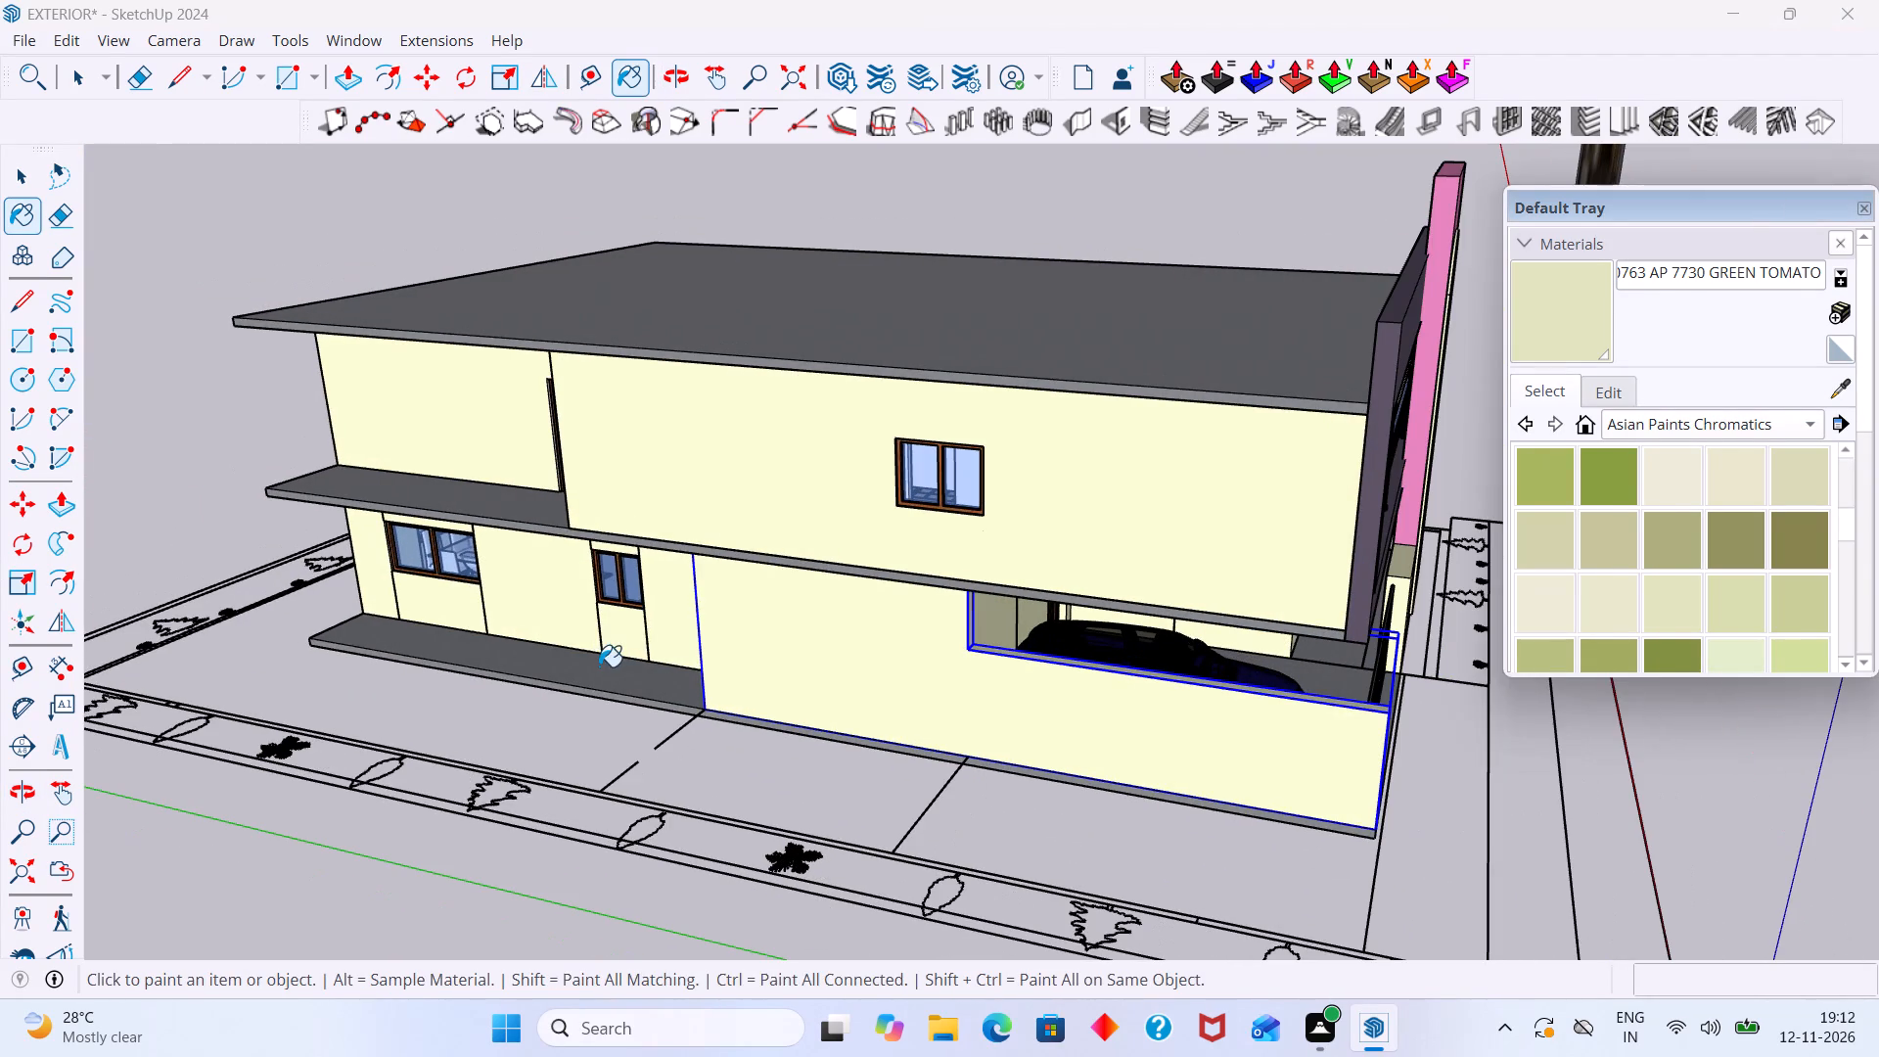
{"action": "key", "text": "space"}
{"action": "left_click", "coordinate": [795, 791]}
{"action": "scroll", "coordinate": [797, 755], "scroll_direction": "down", "scroll_amount": 8}
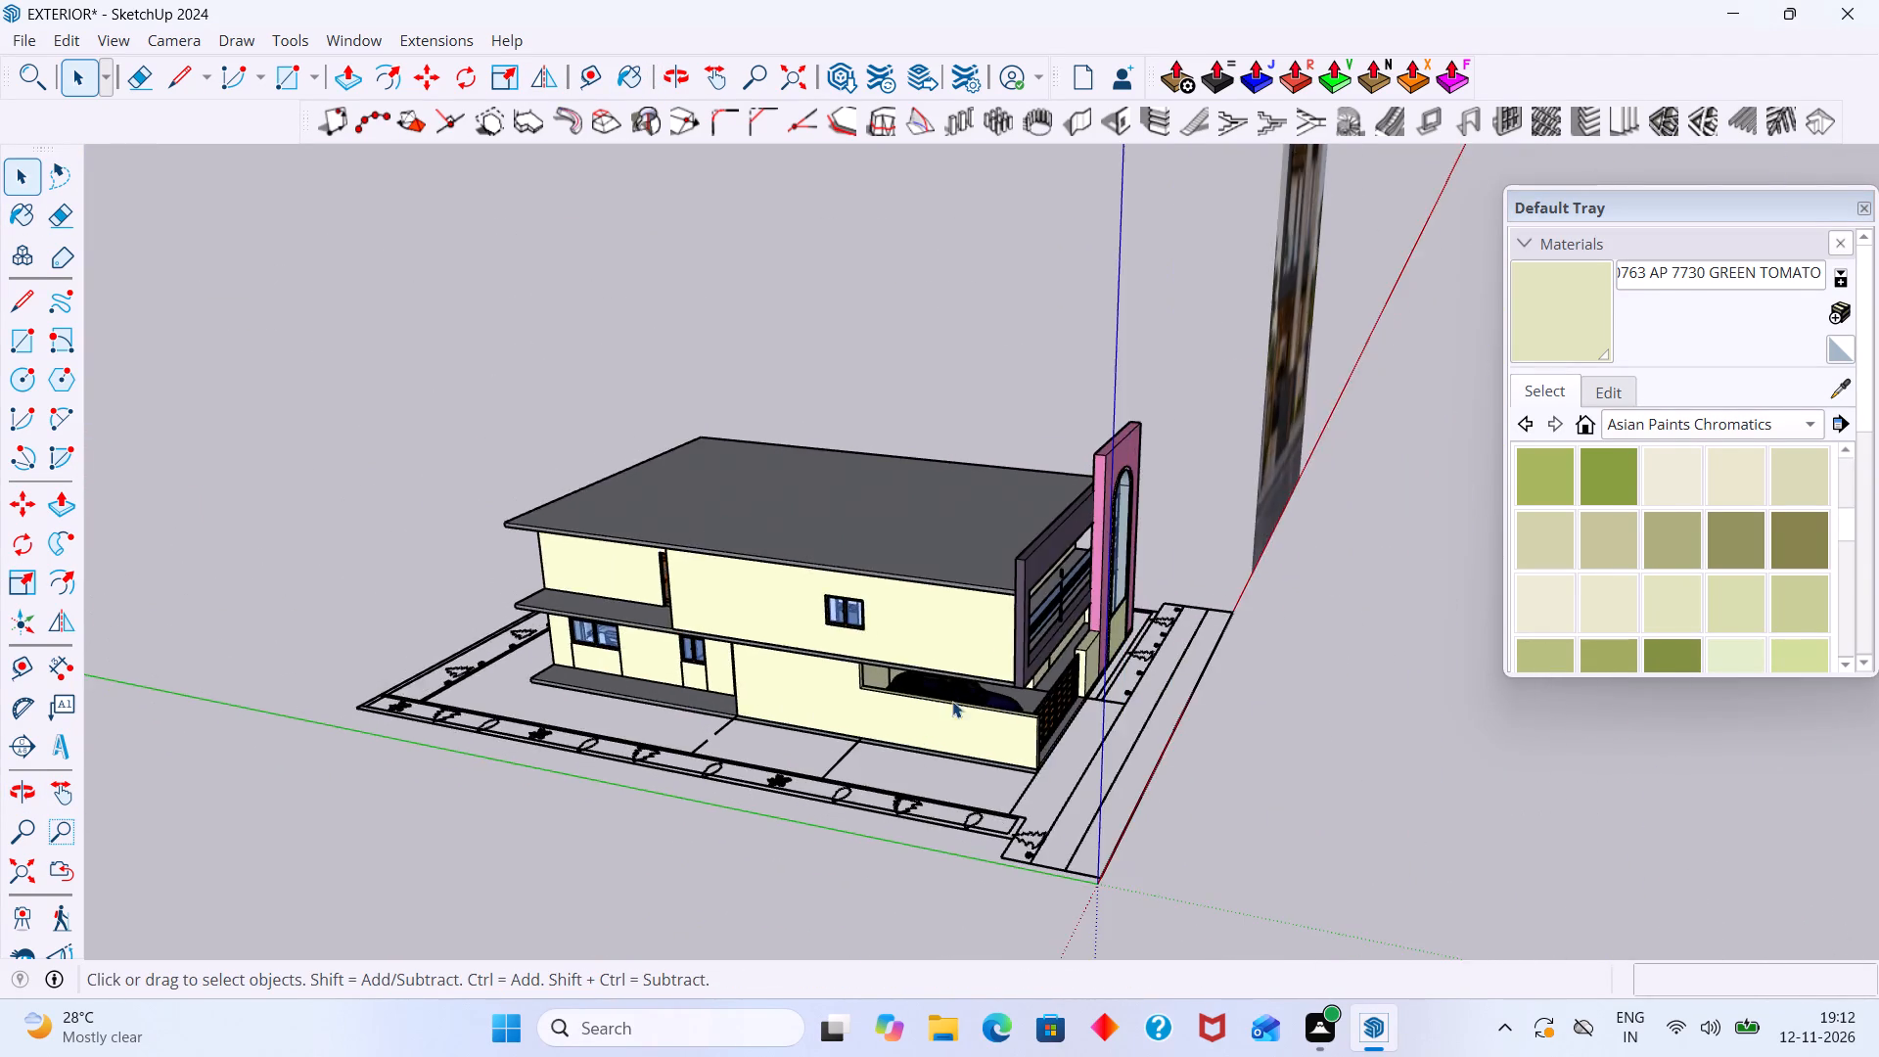
{"action": "middle_click_drag", "start_coordinate": [939, 685], "coordinate": [604, 572]}
{"action": "scroll", "coordinate": [861, 569], "scroll_direction": "up", "scroll_amount": 7}
{"action": "middle_click_drag", "start_coordinate": [900, 663], "coordinate": [645, 609]}
{"action": "scroll", "coordinate": [716, 608], "scroll_direction": "up", "scroll_amount": 4}
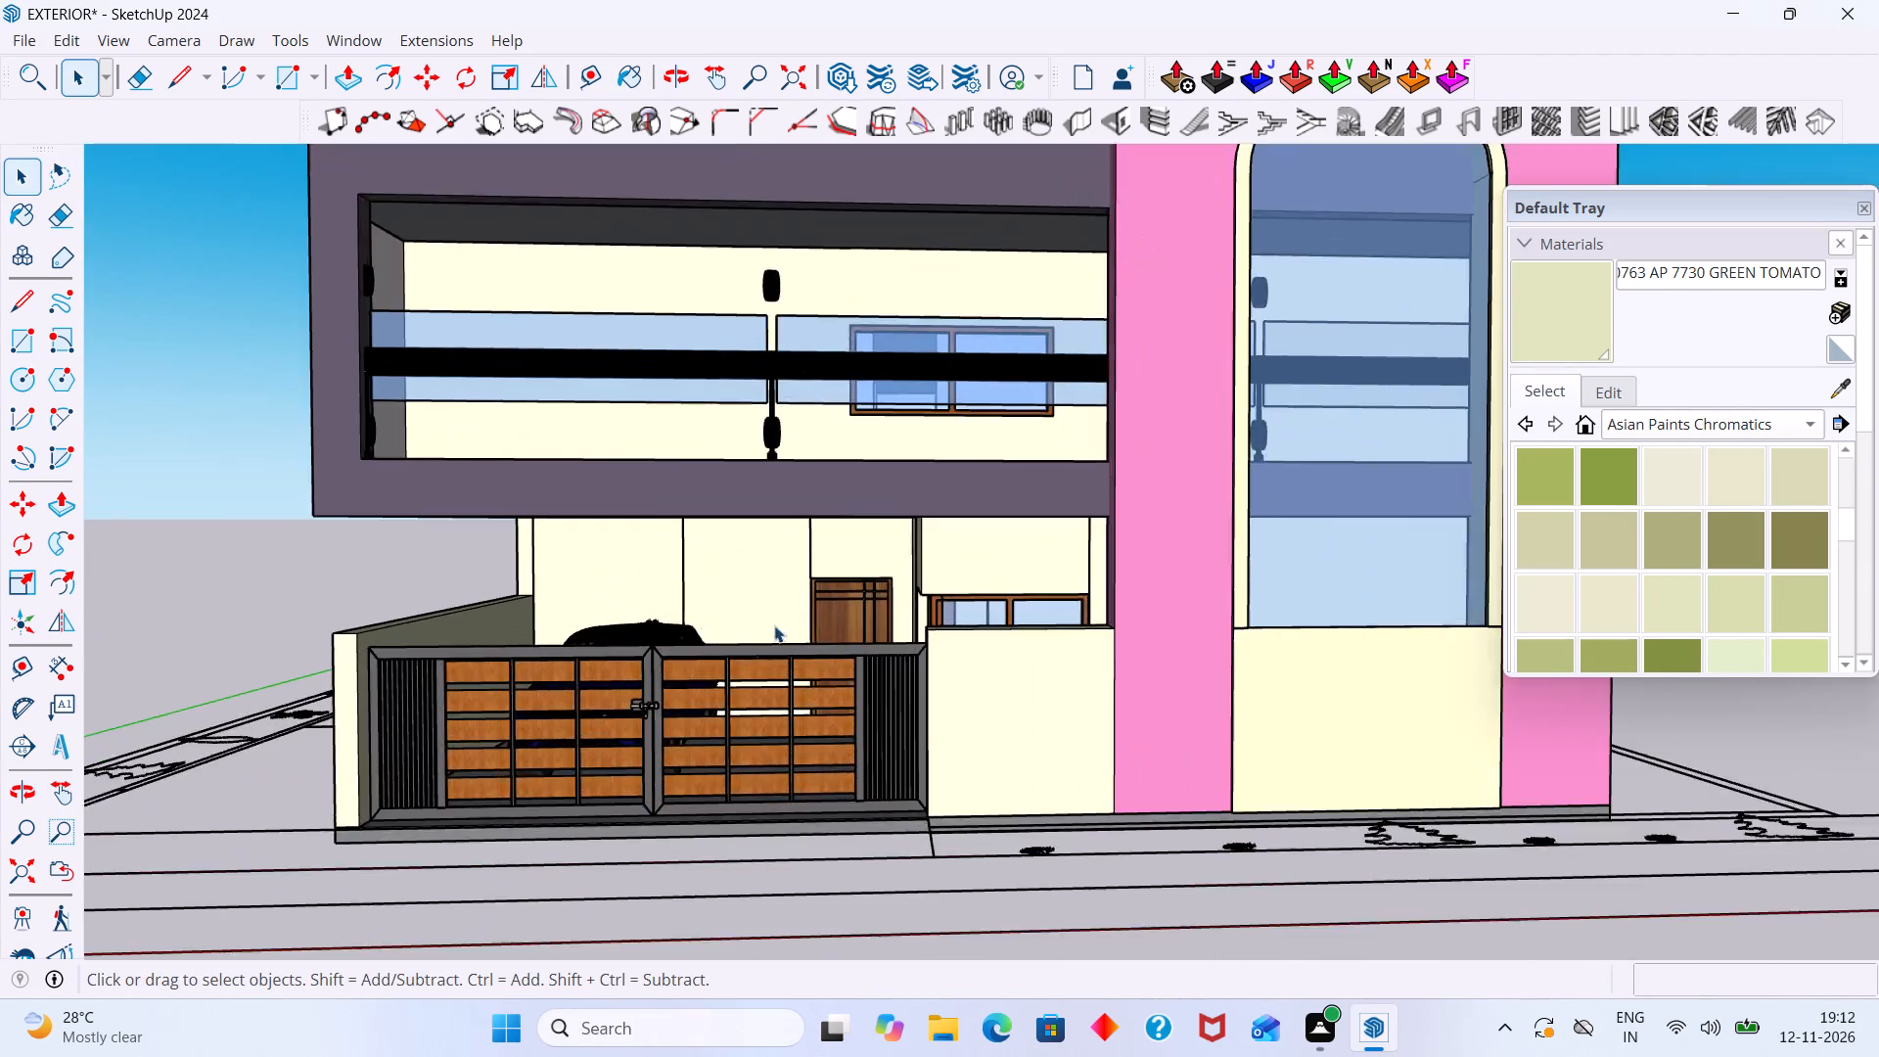
{"action": "scroll", "coordinate": [774, 625], "scroll_direction": "up", "scroll_amount": 2}
{"action": "middle_click_drag", "start_coordinate": [854, 663], "coordinate": [1258, 730]}
{"action": "scroll", "coordinate": [1006, 608], "scroll_direction": "down", "scroll_amount": 5}
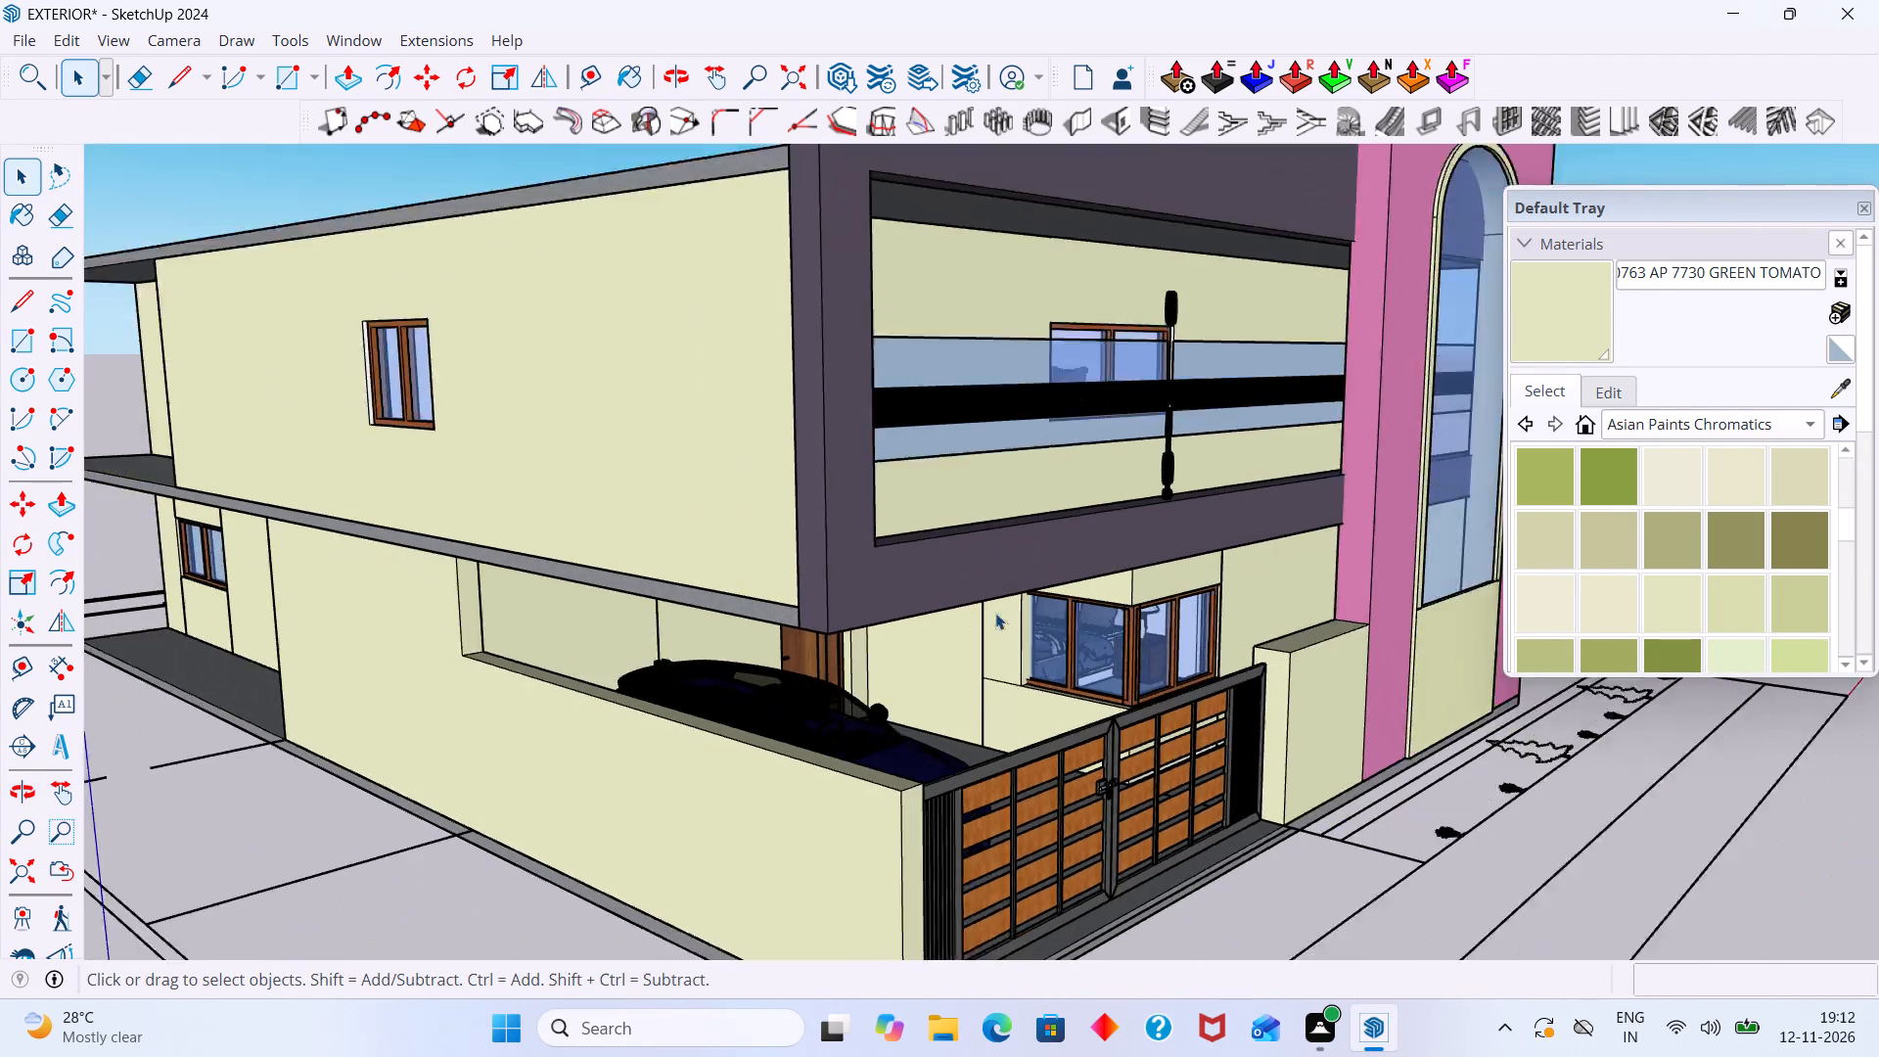
{"action": "scroll", "coordinate": [995, 613], "scroll_direction": "down", "scroll_amount": 9}
{"action": "middle_click_drag", "start_coordinate": [1160, 661], "coordinate": [613, 669]}
{"action": "scroll", "coordinate": [863, 674], "scroll_direction": "up", "scroll_amount": 6}
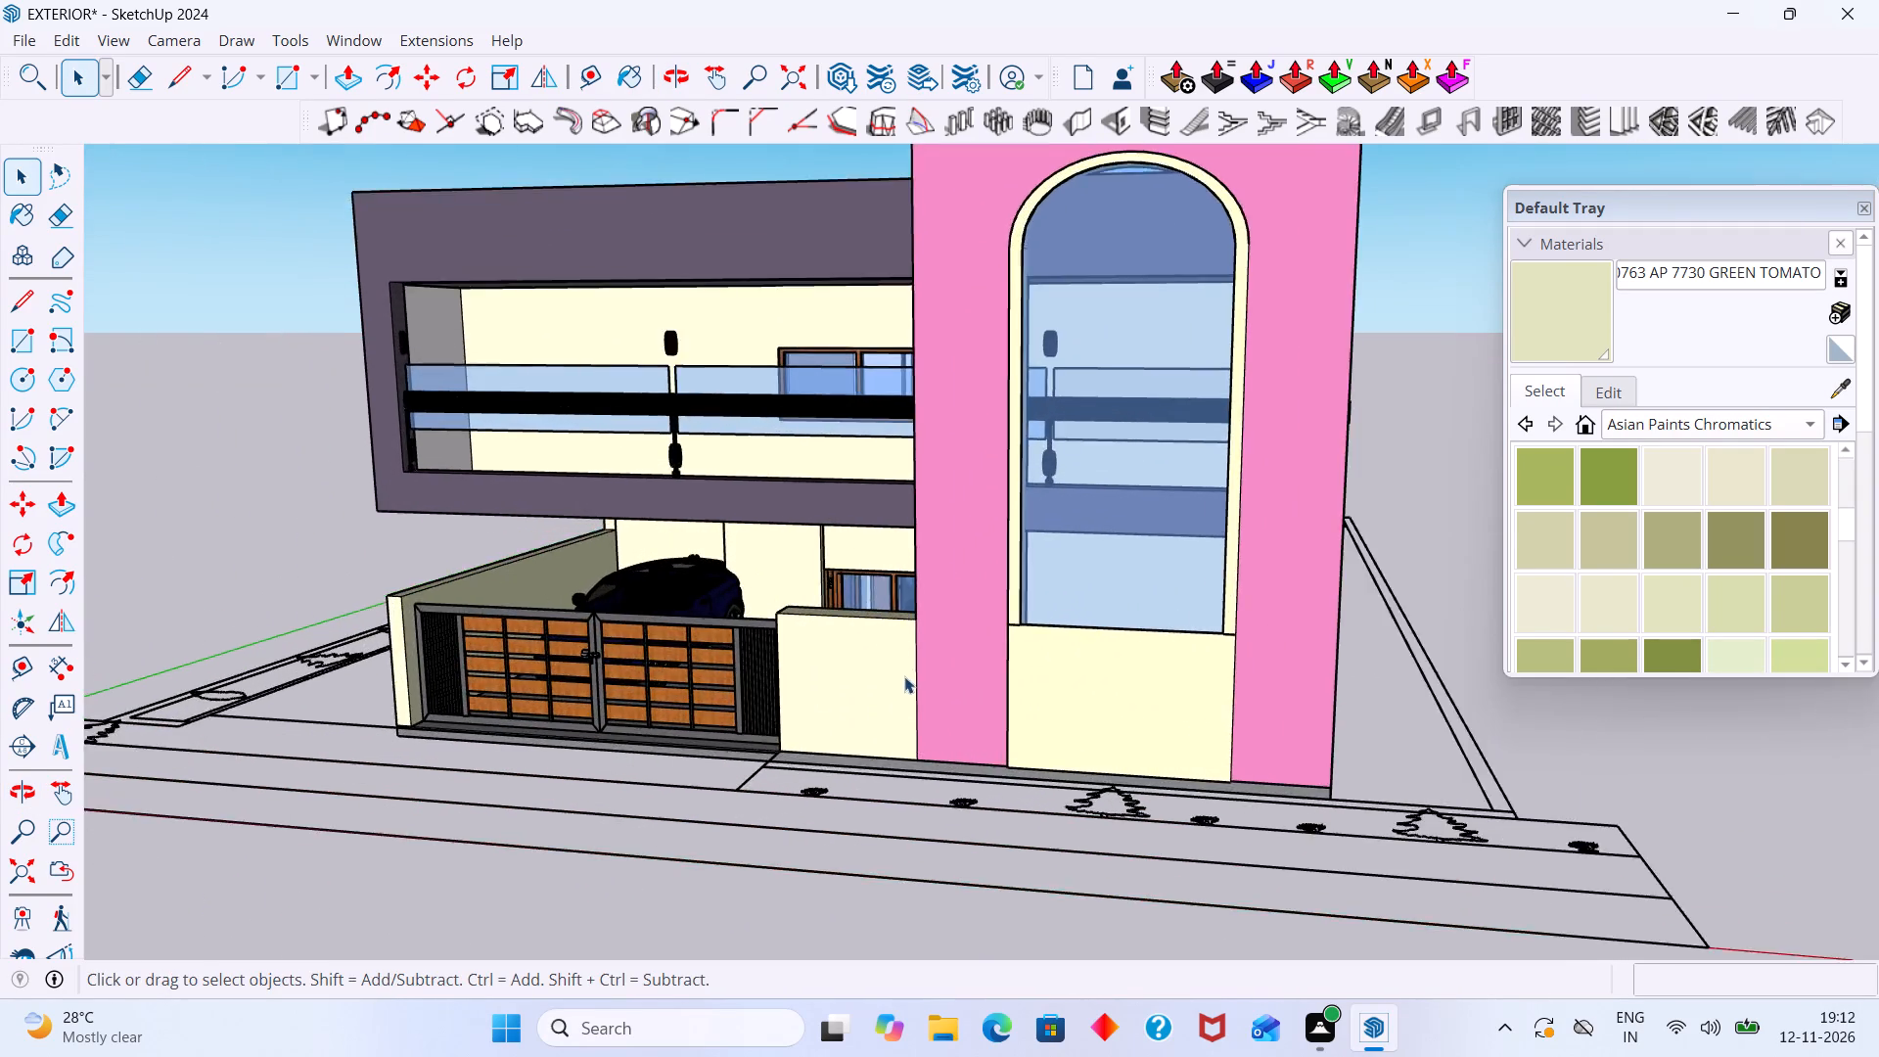
{"action": "scroll", "coordinate": [904, 676], "scroll_direction": "down", "scroll_amount": 7}
{"action": "middle_click_drag", "start_coordinate": [1015, 721], "coordinate": [1146, 794]}
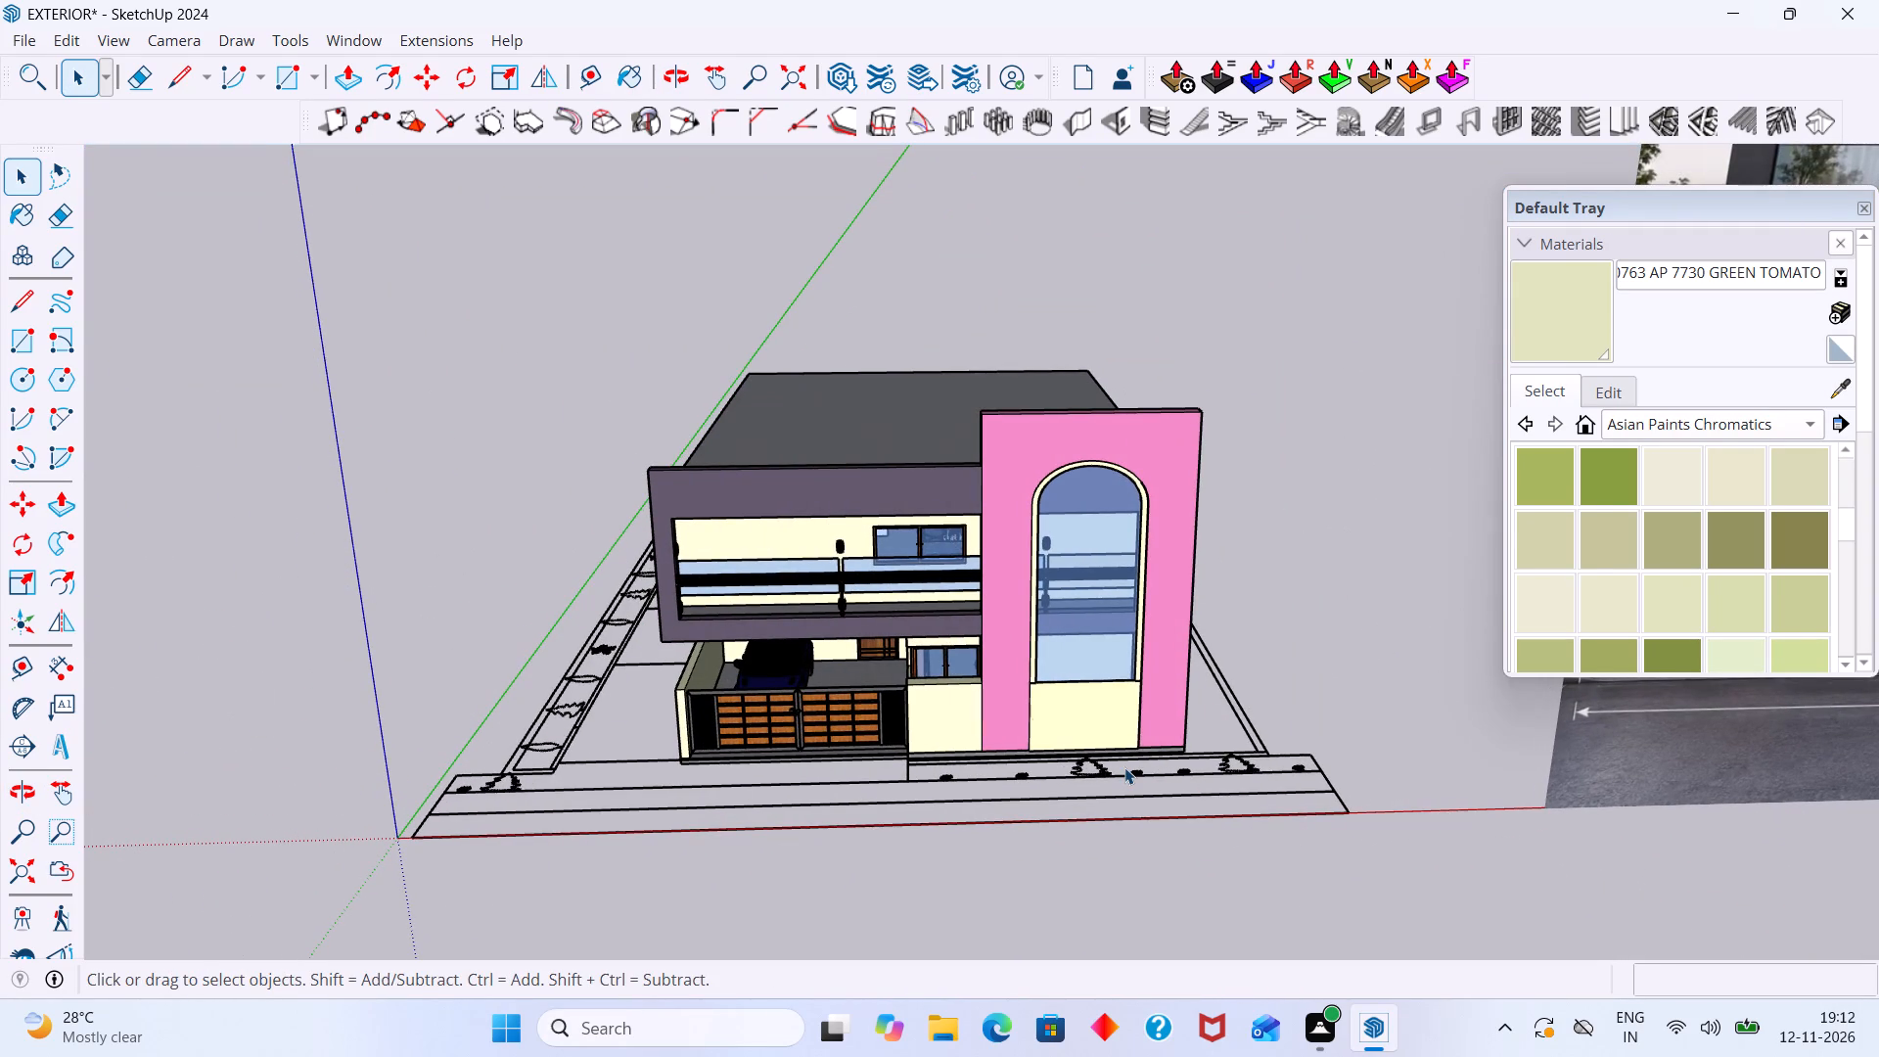
{"action": "middle_click_drag", "start_coordinate": [885, 815], "coordinate": [872, 863]}
{"action": "scroll", "coordinate": [712, 728], "scroll_direction": "up", "scroll_amount": 8}
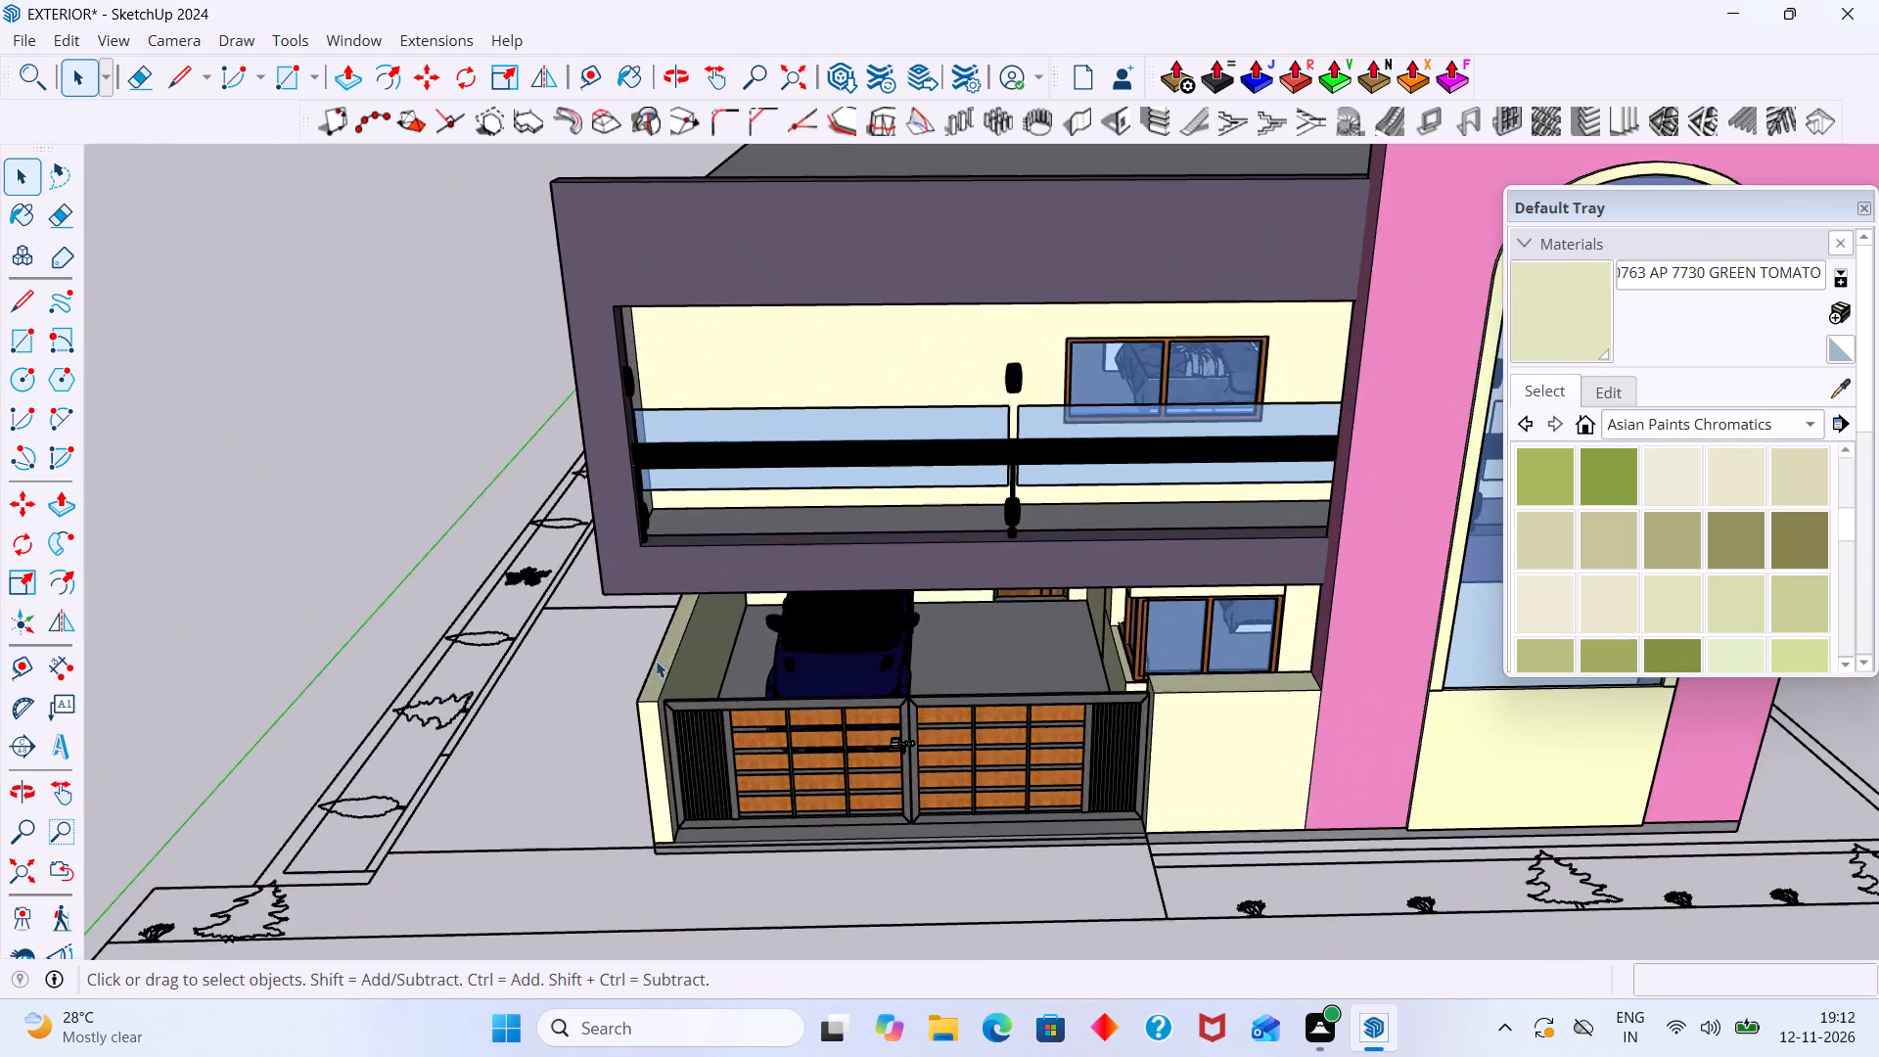
{"action": "middle_click_drag", "start_coordinate": [663, 663], "coordinate": [857, 653]}
{"action": "scroll", "coordinate": [863, 649], "scroll_direction": "down", "scroll_amount": 10}
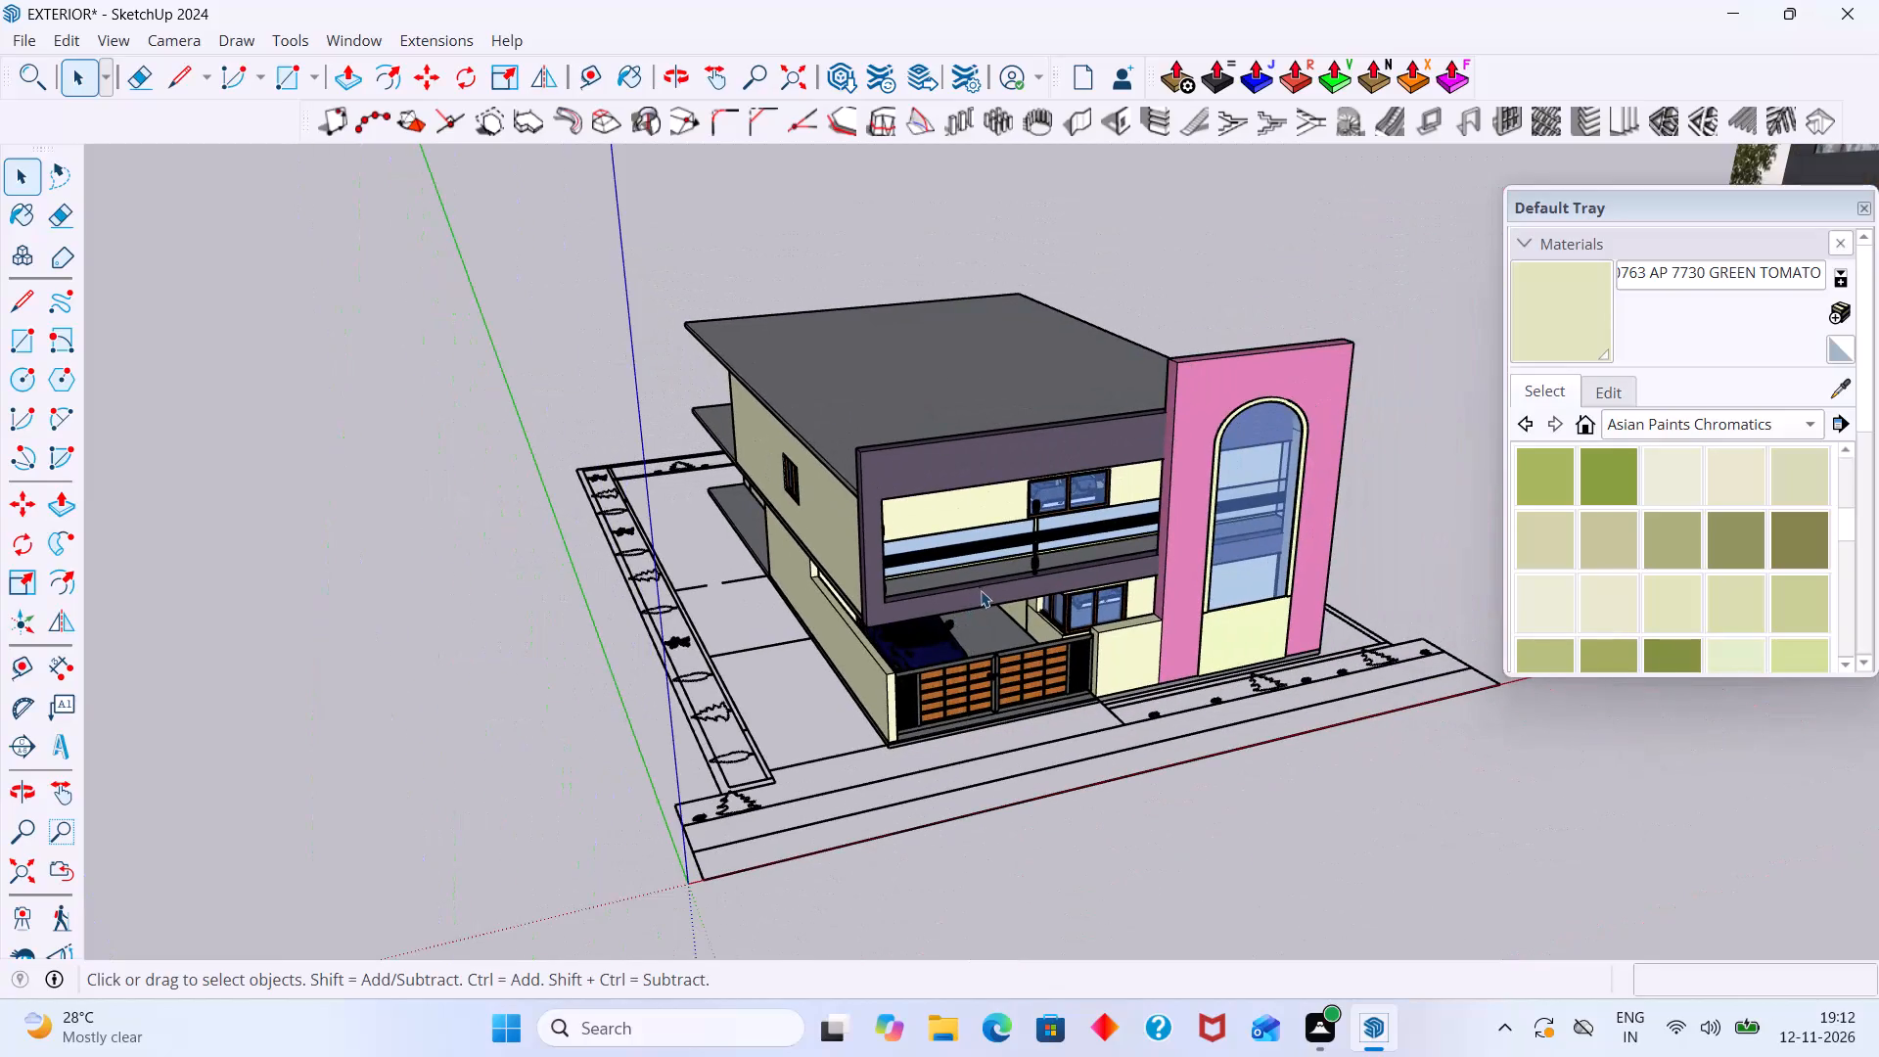
{"action": "middle_click_drag", "start_coordinate": [983, 588], "coordinate": [740, 586]}
{"action": "scroll", "coordinate": [740, 586], "scroll_direction": "down", "scroll_amount": 2}
{"action": "middle_click_drag", "start_coordinate": [741, 587], "coordinate": [1593, 639]}
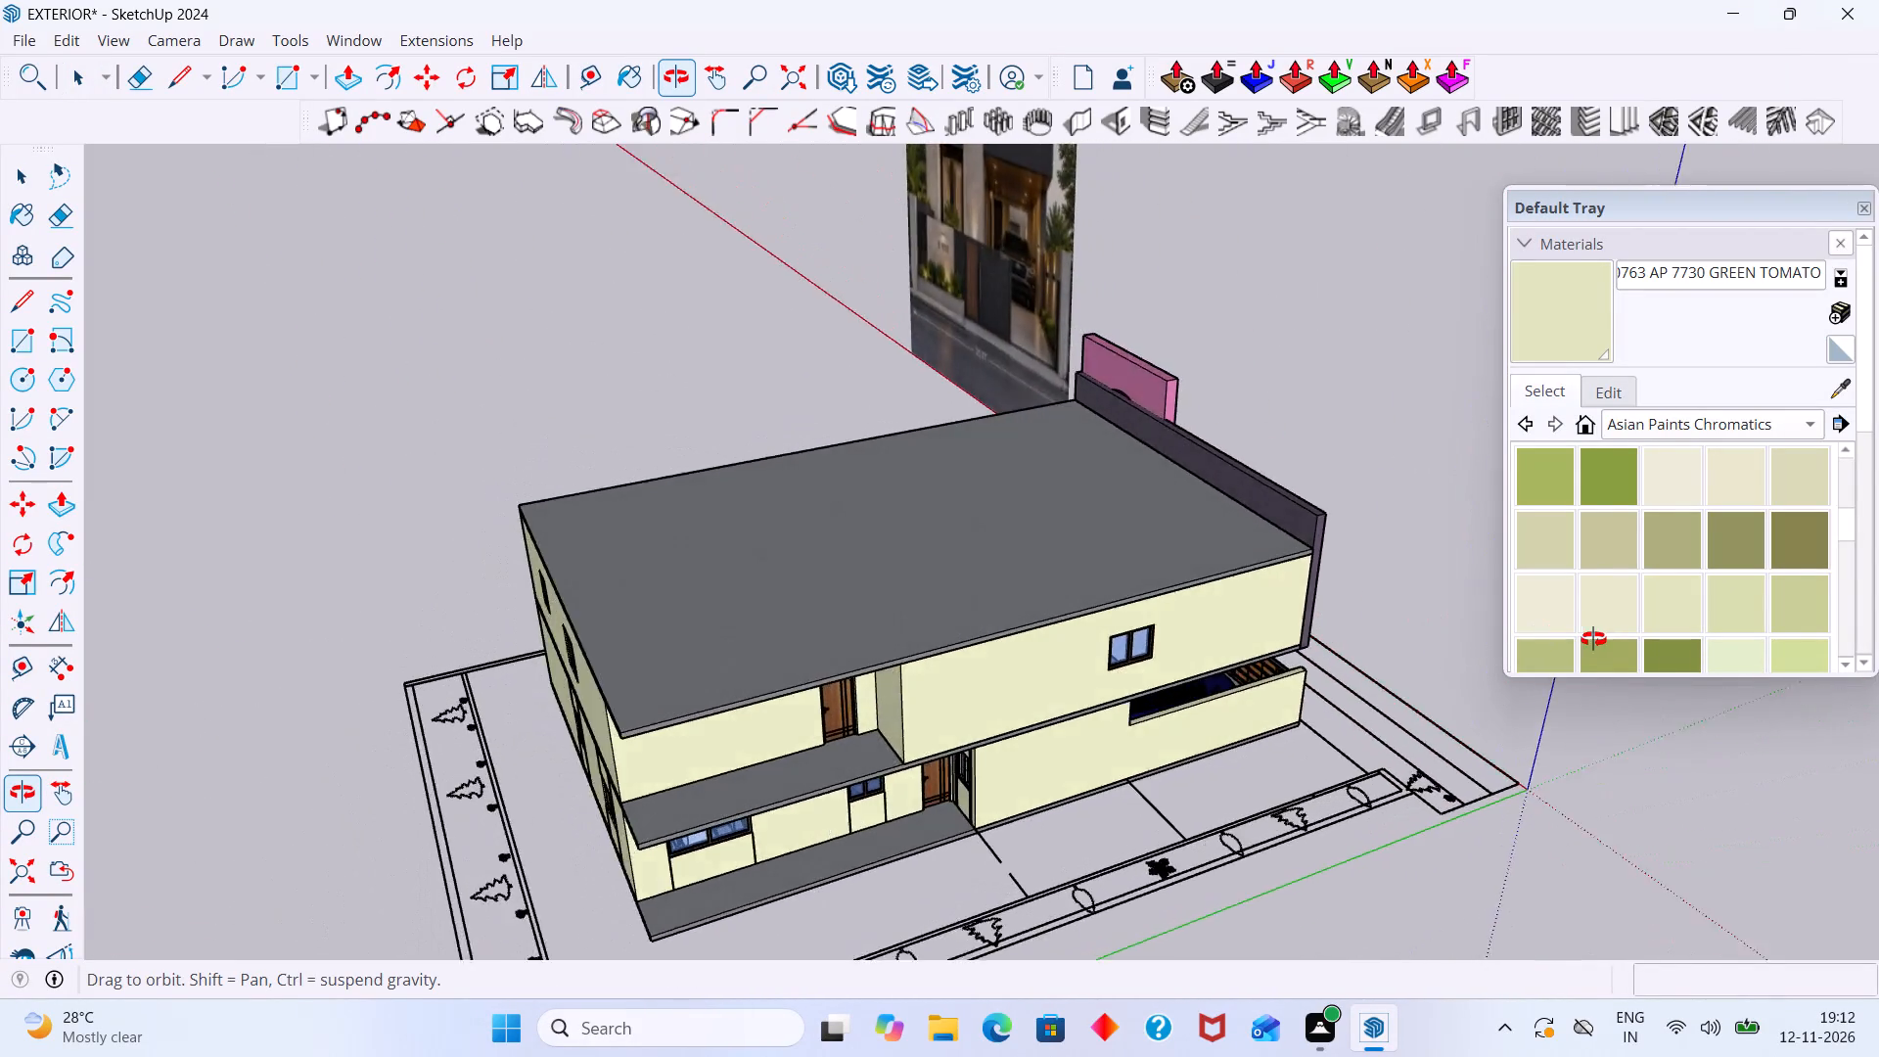
{"action": "middle_click_drag", "start_coordinate": [1593, 639], "coordinate": [1505, 484]}
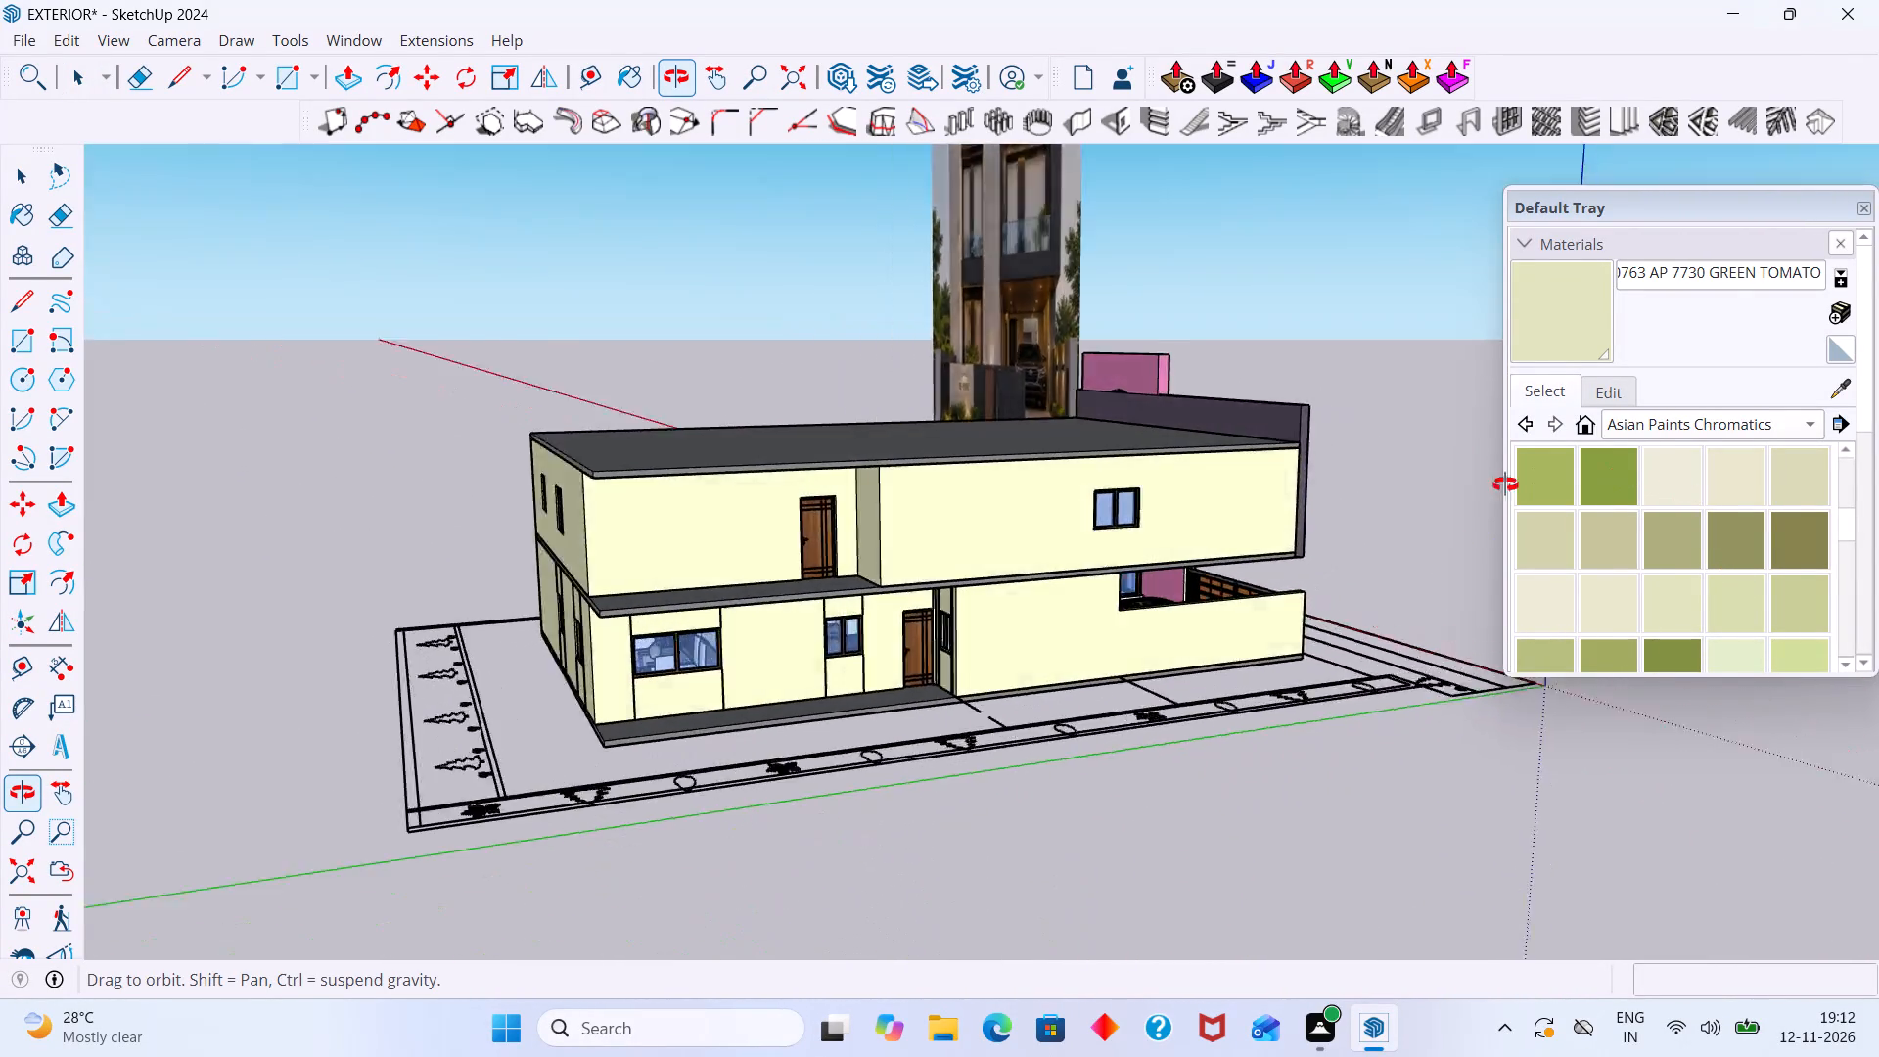
Configure a new vertical wall, built as a group, with a thickness of 5" and a height of 4'.
{"action": "middle_click_drag", "start_coordinate": [1505, 484], "coordinate": [1388, 793]}
{"action": "scroll", "coordinate": [930, 726], "scroll_direction": "up", "scroll_amount": 4}
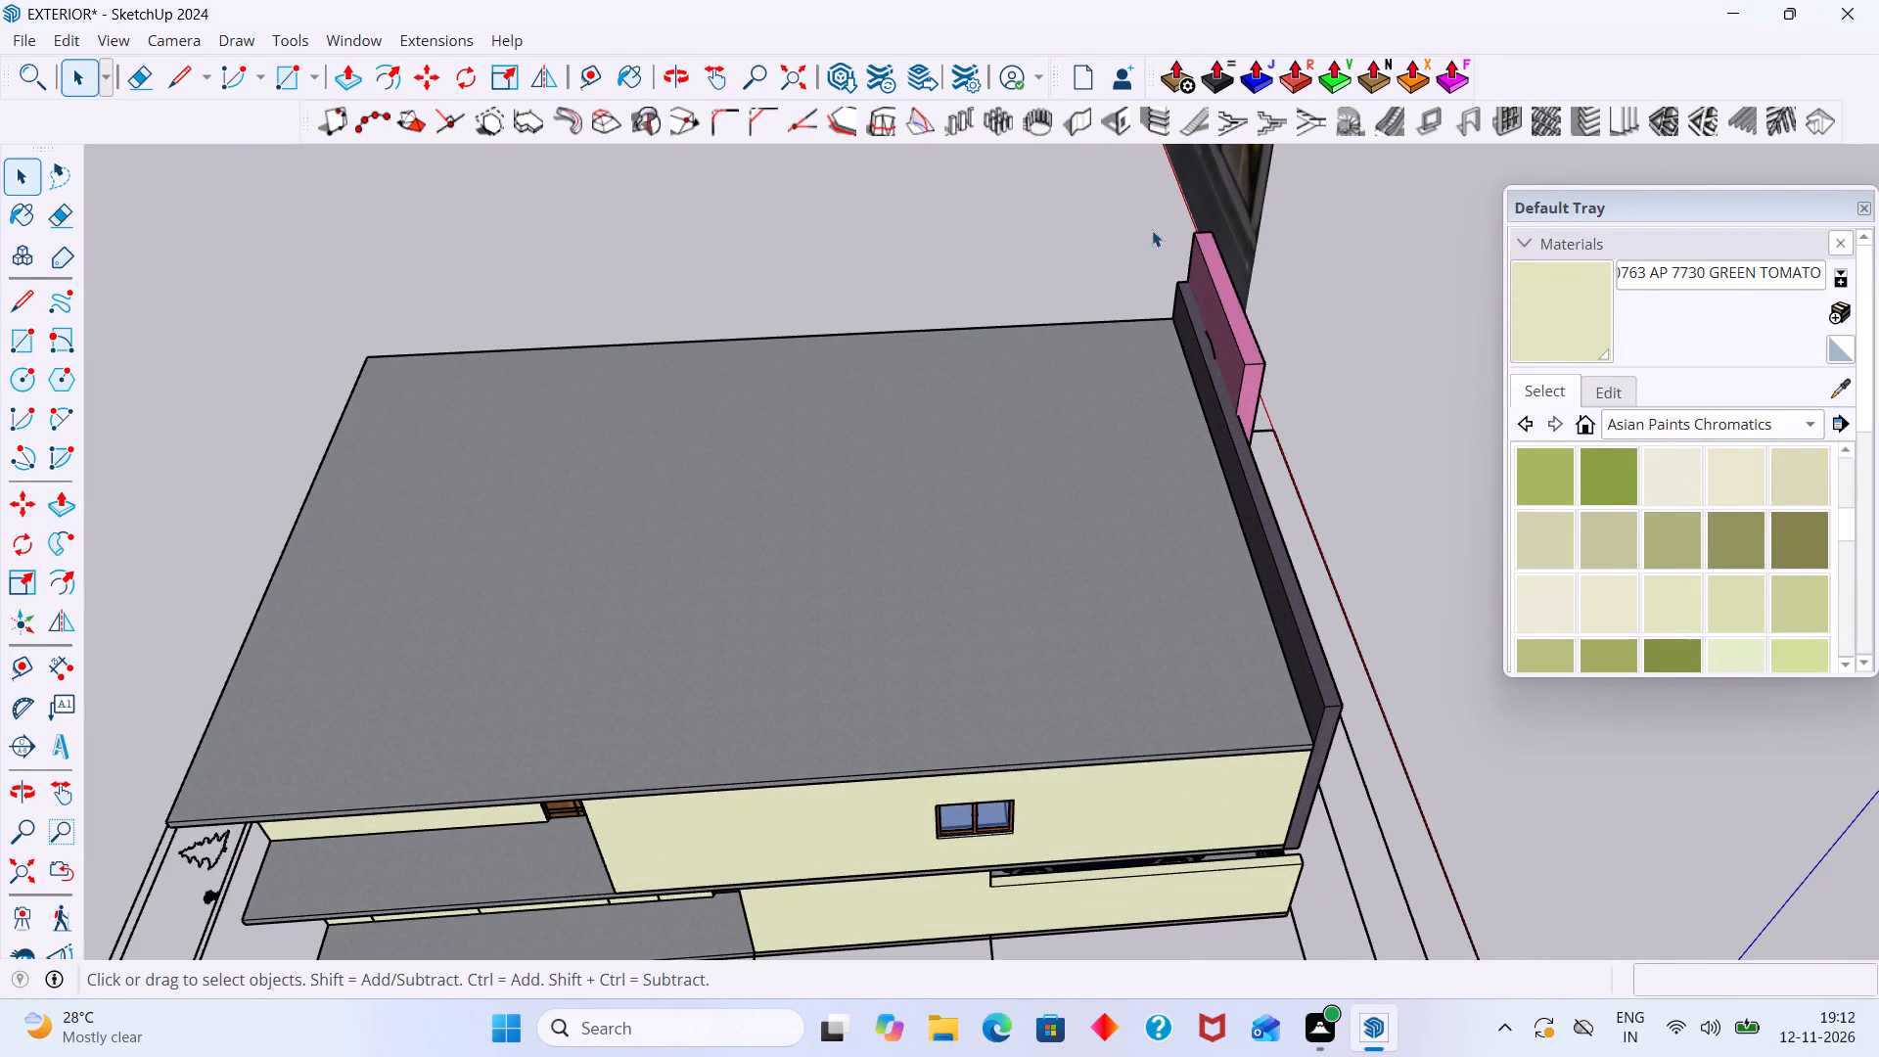
{"action": "left_click", "coordinate": [1087, 121]}
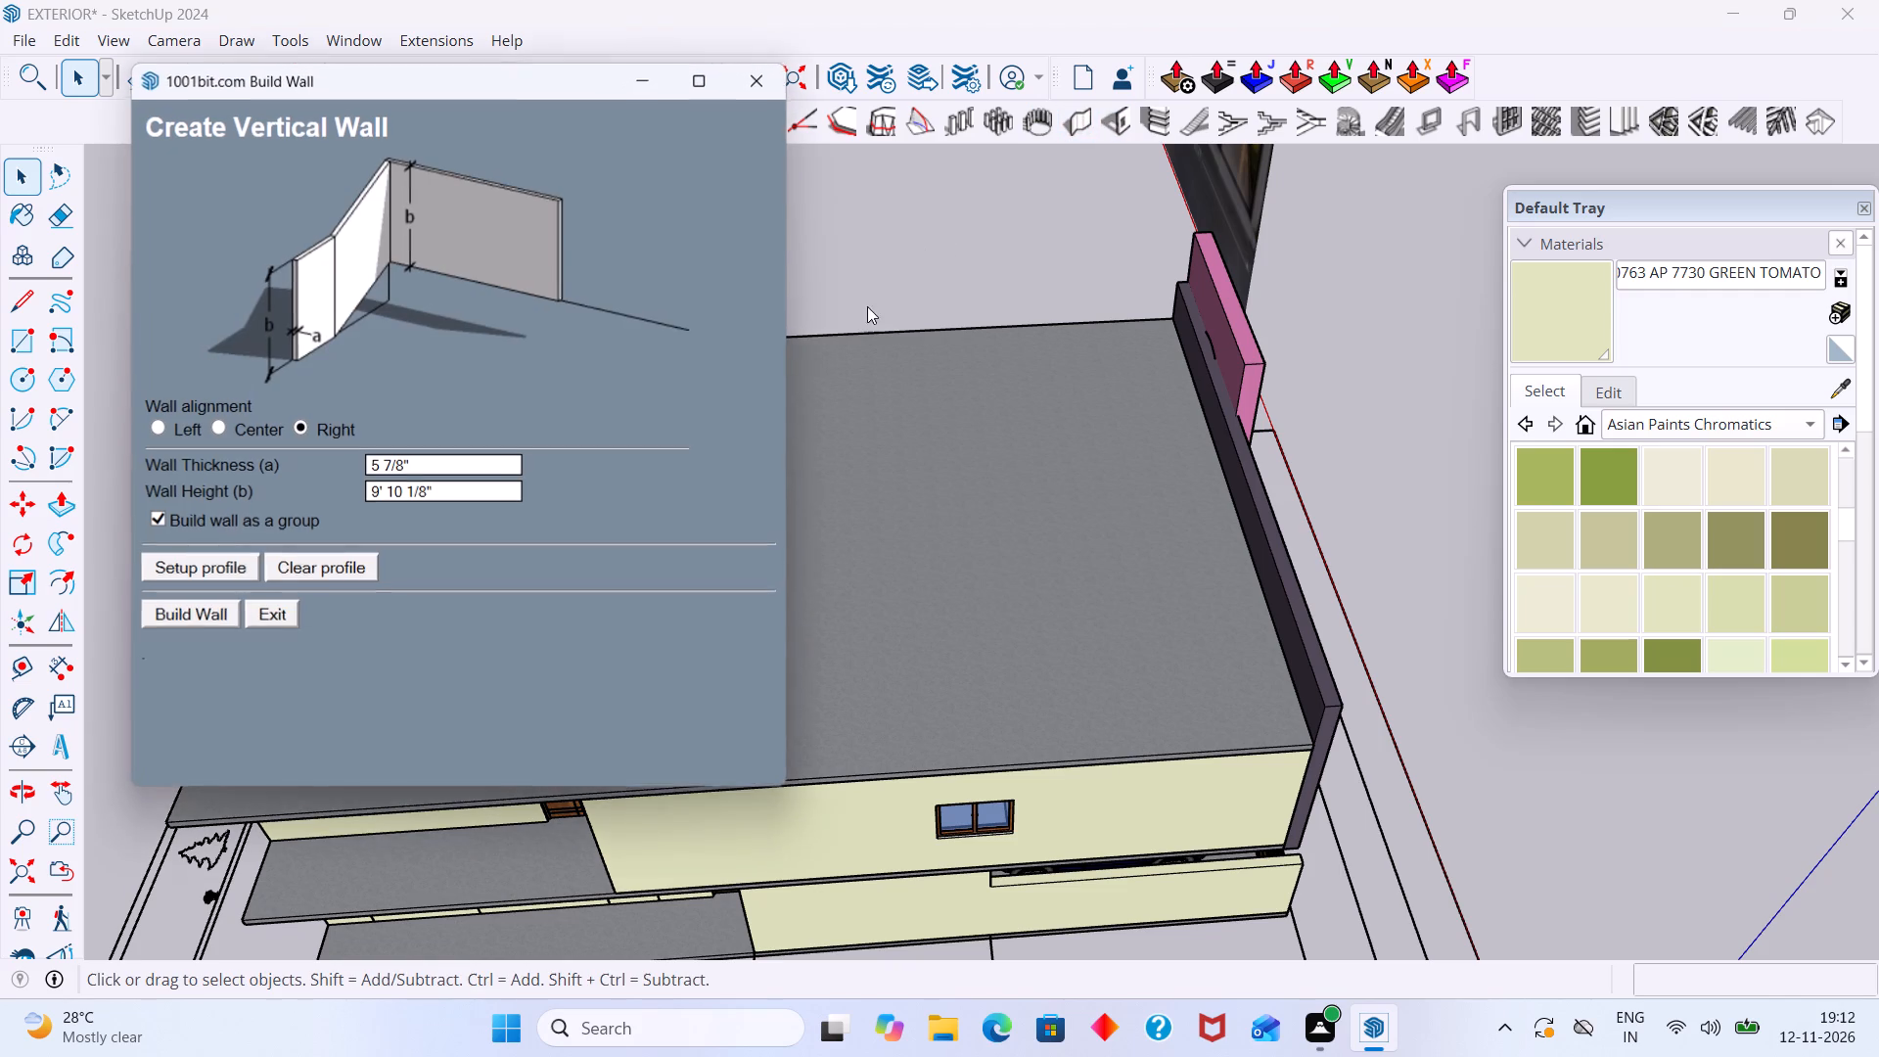
{"action": "left_click", "coordinate": [425, 467]}
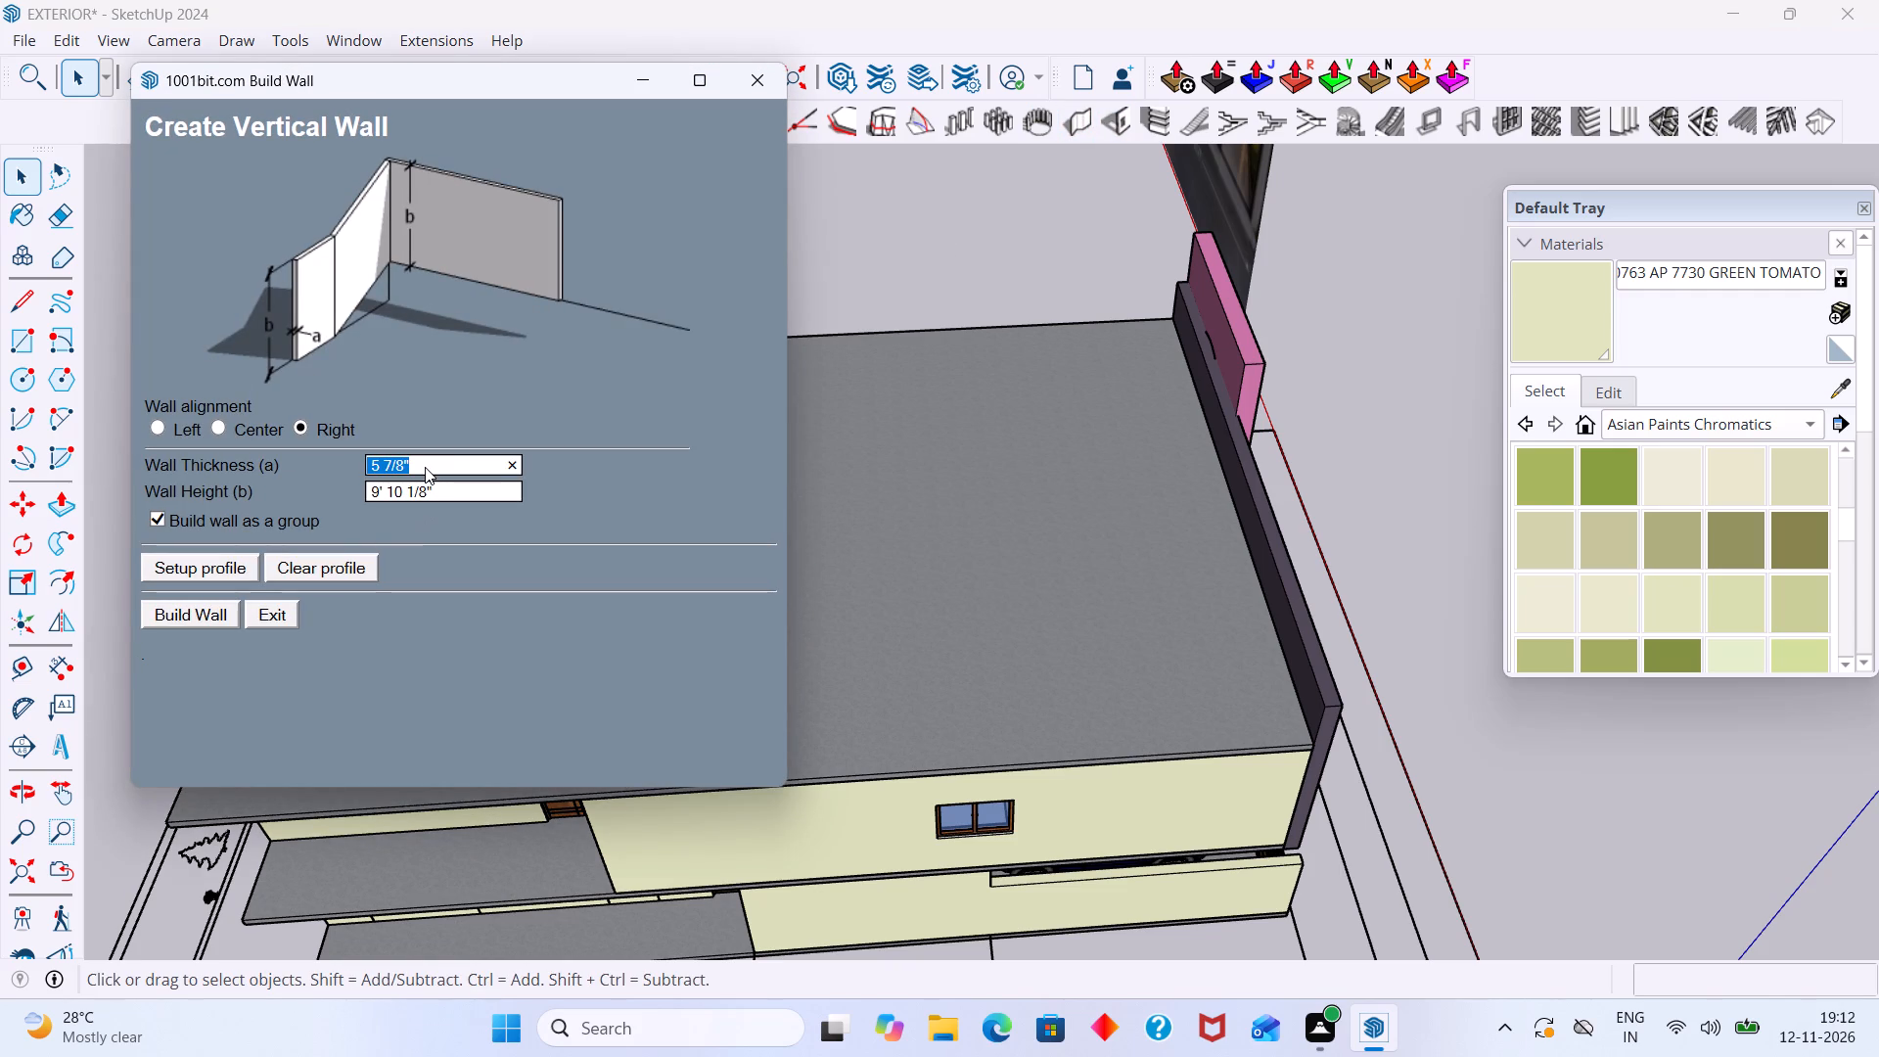
{"action": "key", "text": "5"}
{"action": "key", "text": "shift+quotedbl"}
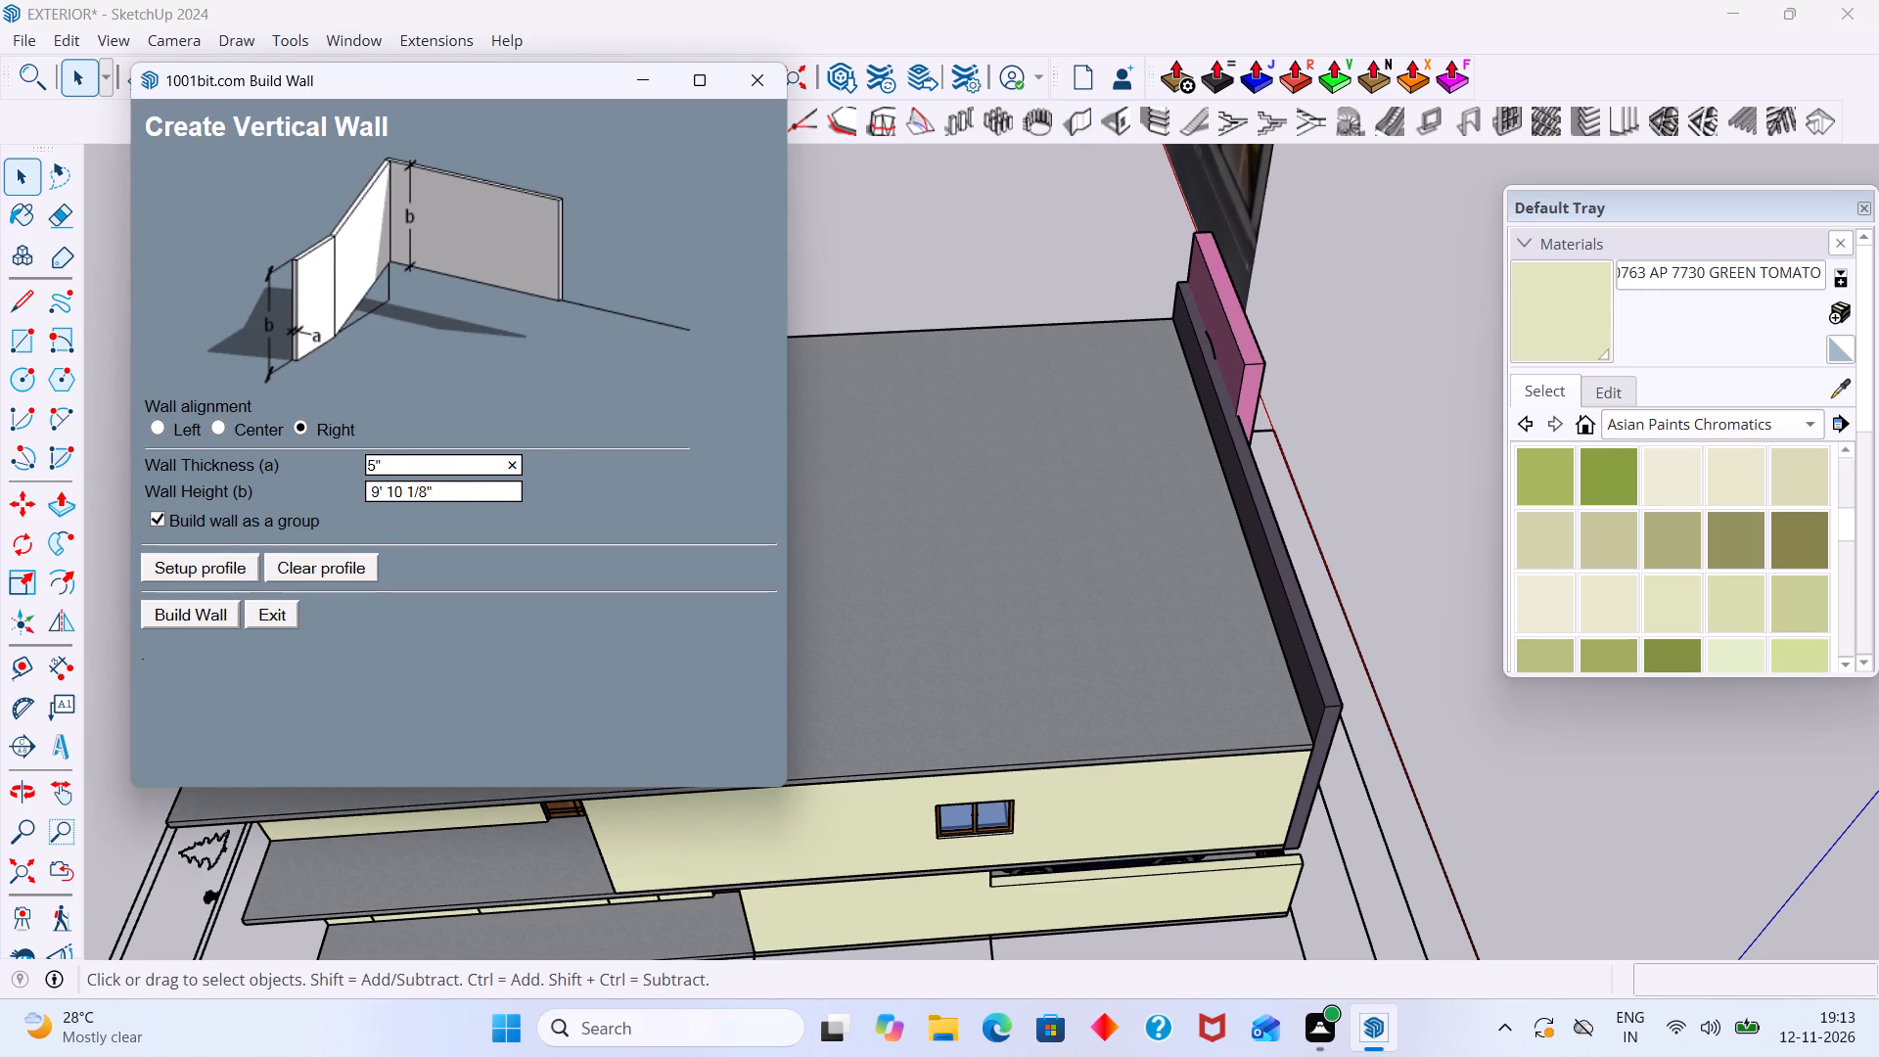
{"action": "left_click", "coordinate": [458, 488]}
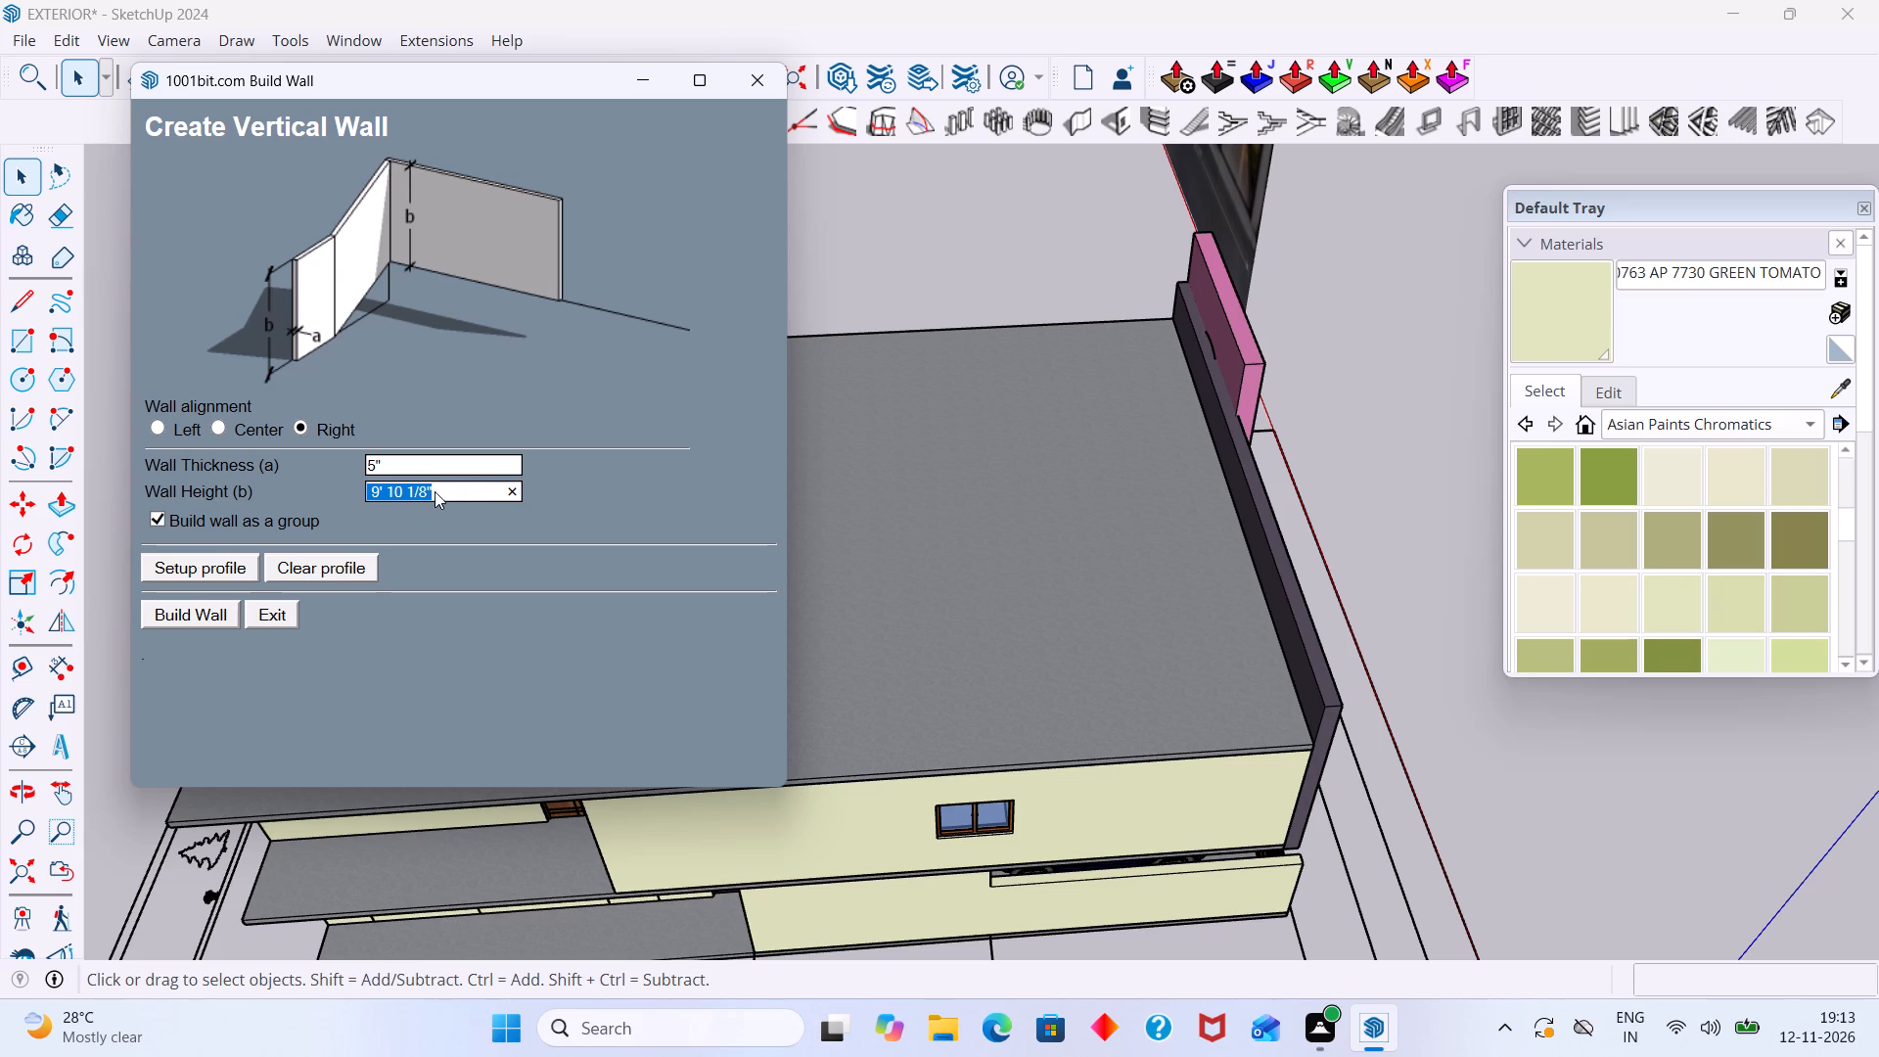
{"action": "type", "text": "4'"}
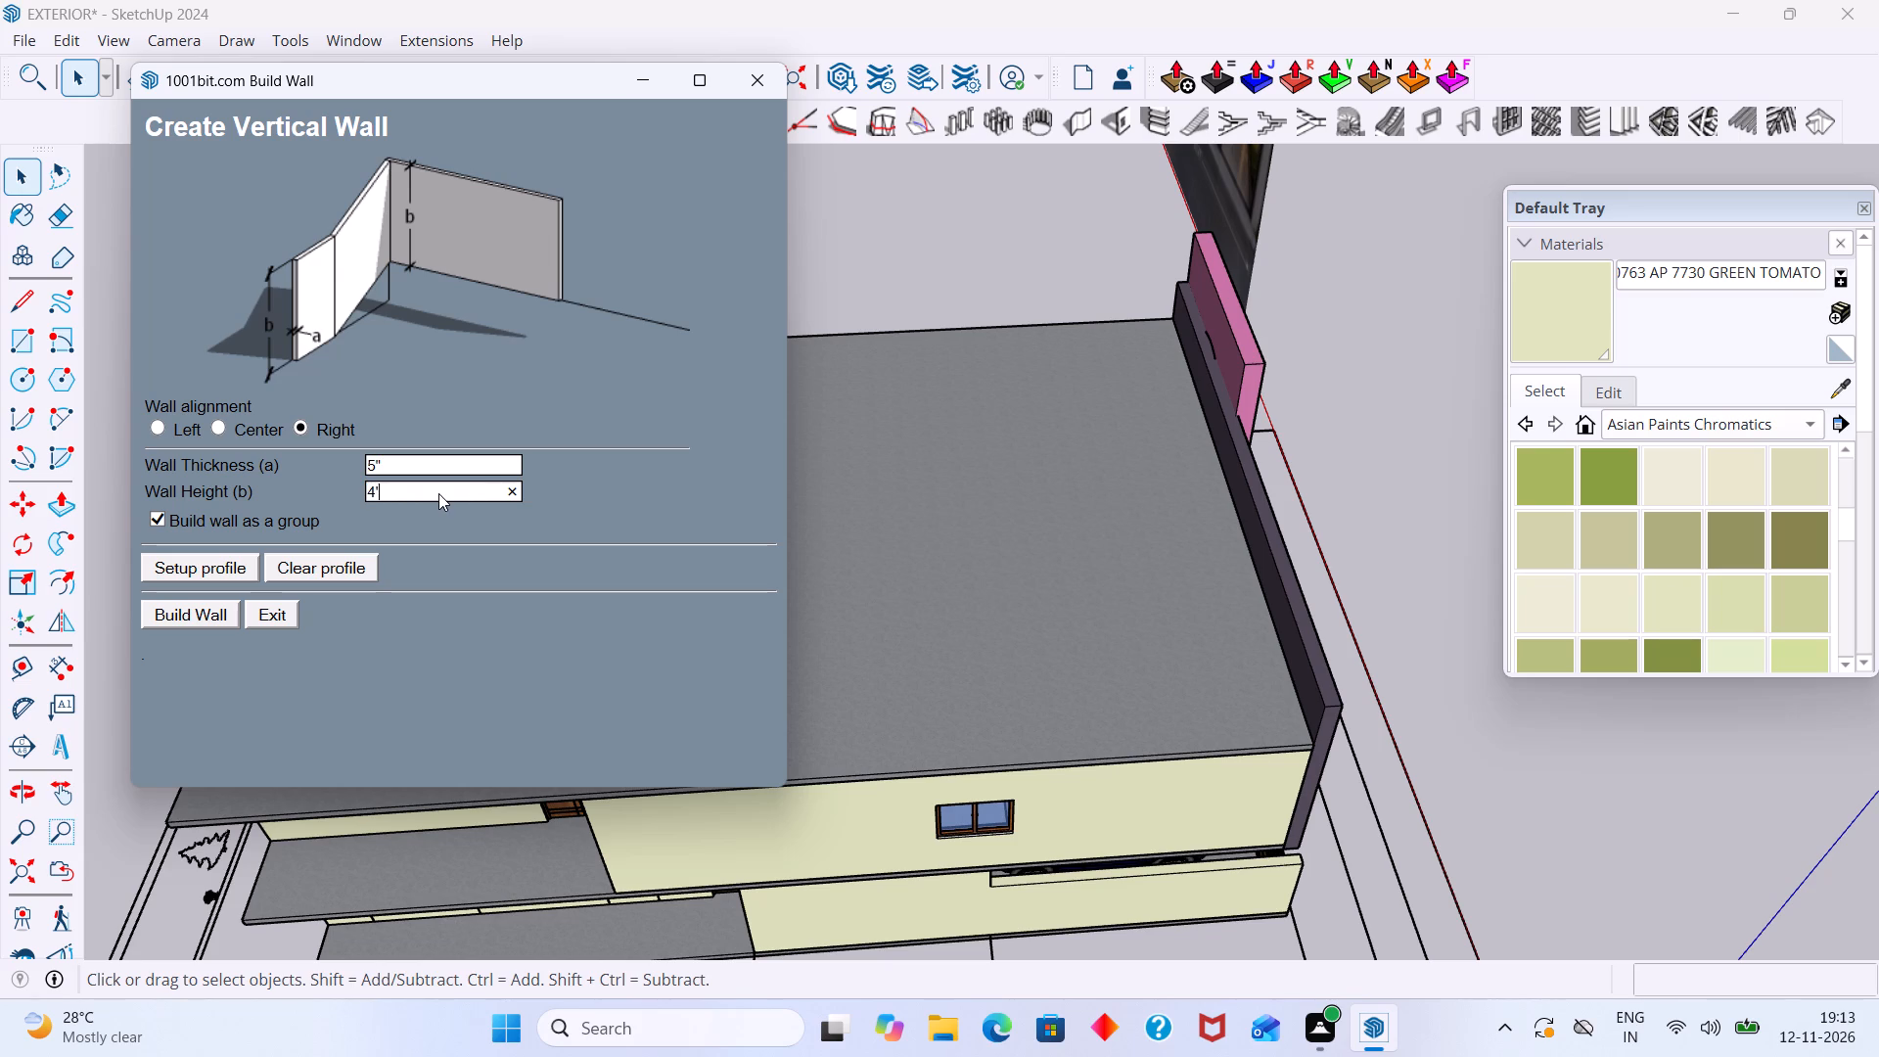
{"action": "left_click", "coordinate": [185, 615]}
Run the wall along the roof's long side above the side doors, from the rear corner to the front parapet, about 64' 6".
{"action": "scroll", "coordinate": [82, 849], "scroll_direction": "up", "scroll_amount": 3}
{"action": "middle_click_drag", "start_coordinate": [286, 845], "coordinate": [271, 801]}
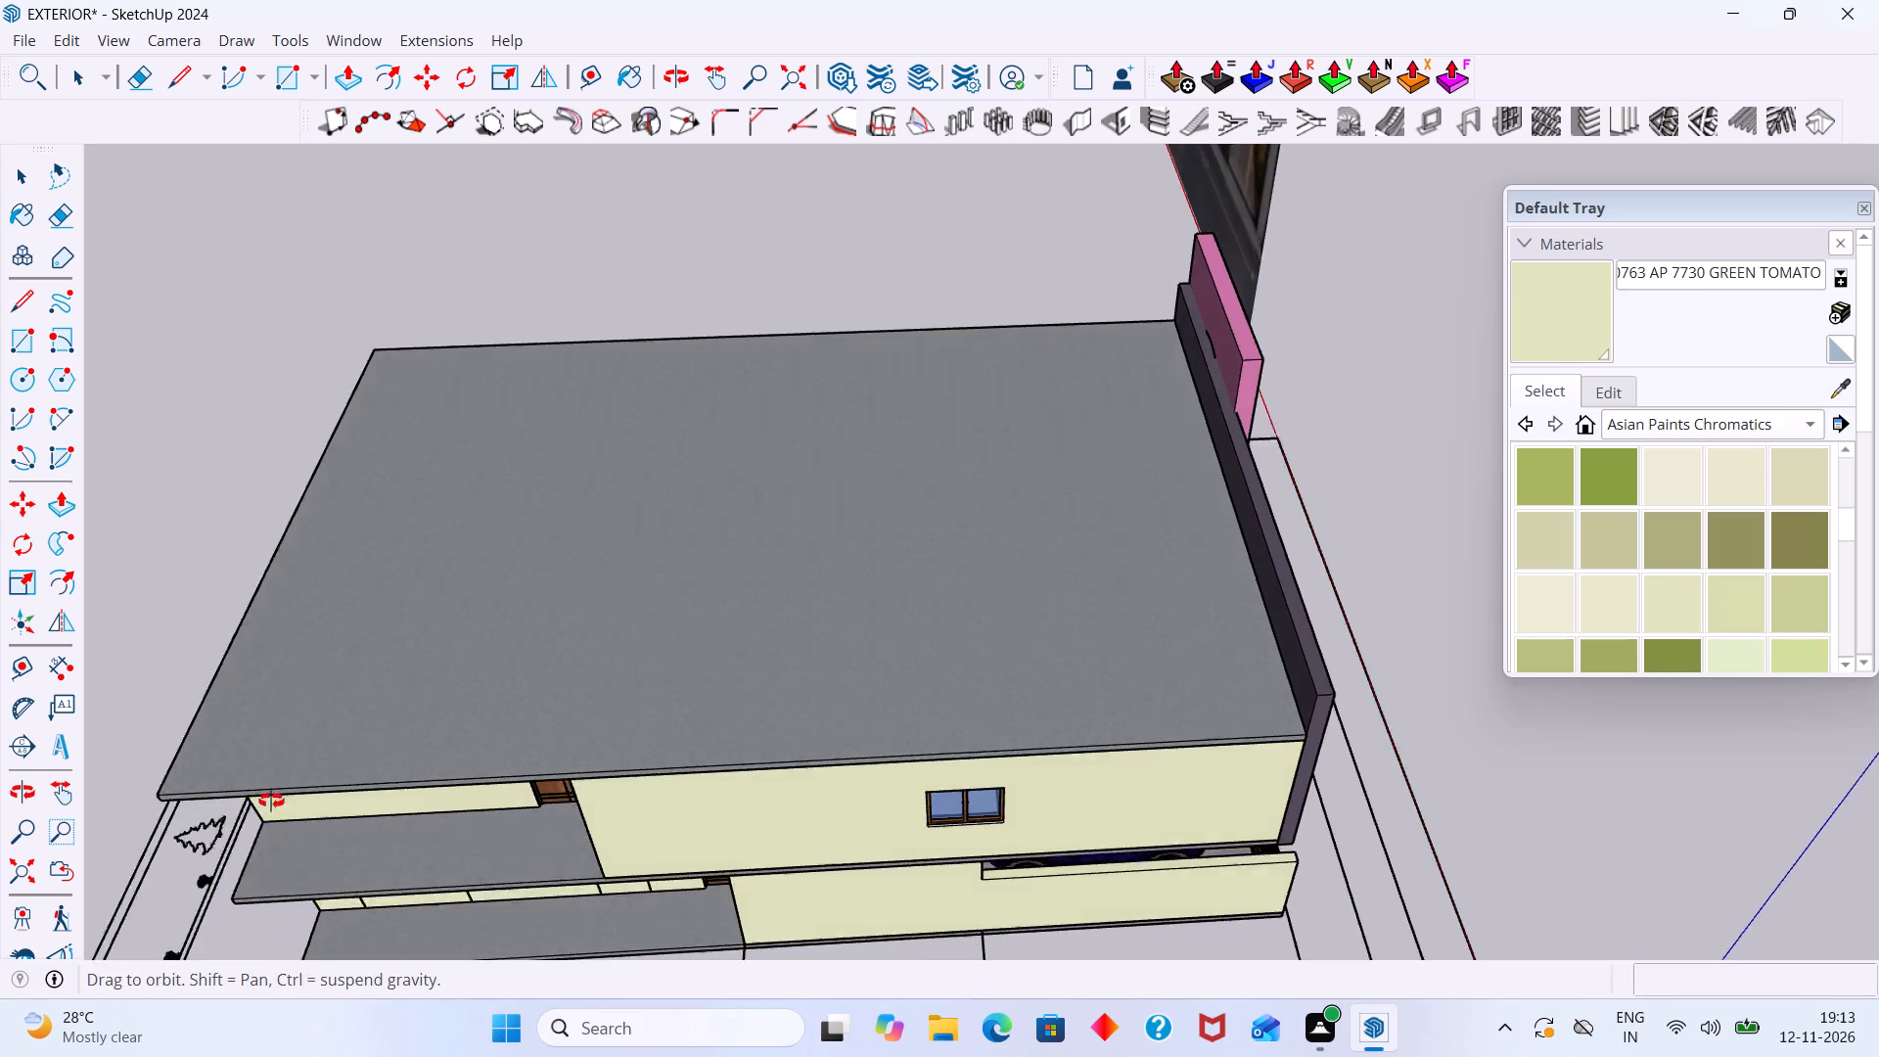
{"action": "middle_click_drag", "start_coordinate": [271, 801], "coordinate": [272, 720]}
{"action": "scroll", "coordinate": [164, 619], "scroll_direction": "up", "scroll_amount": 7}
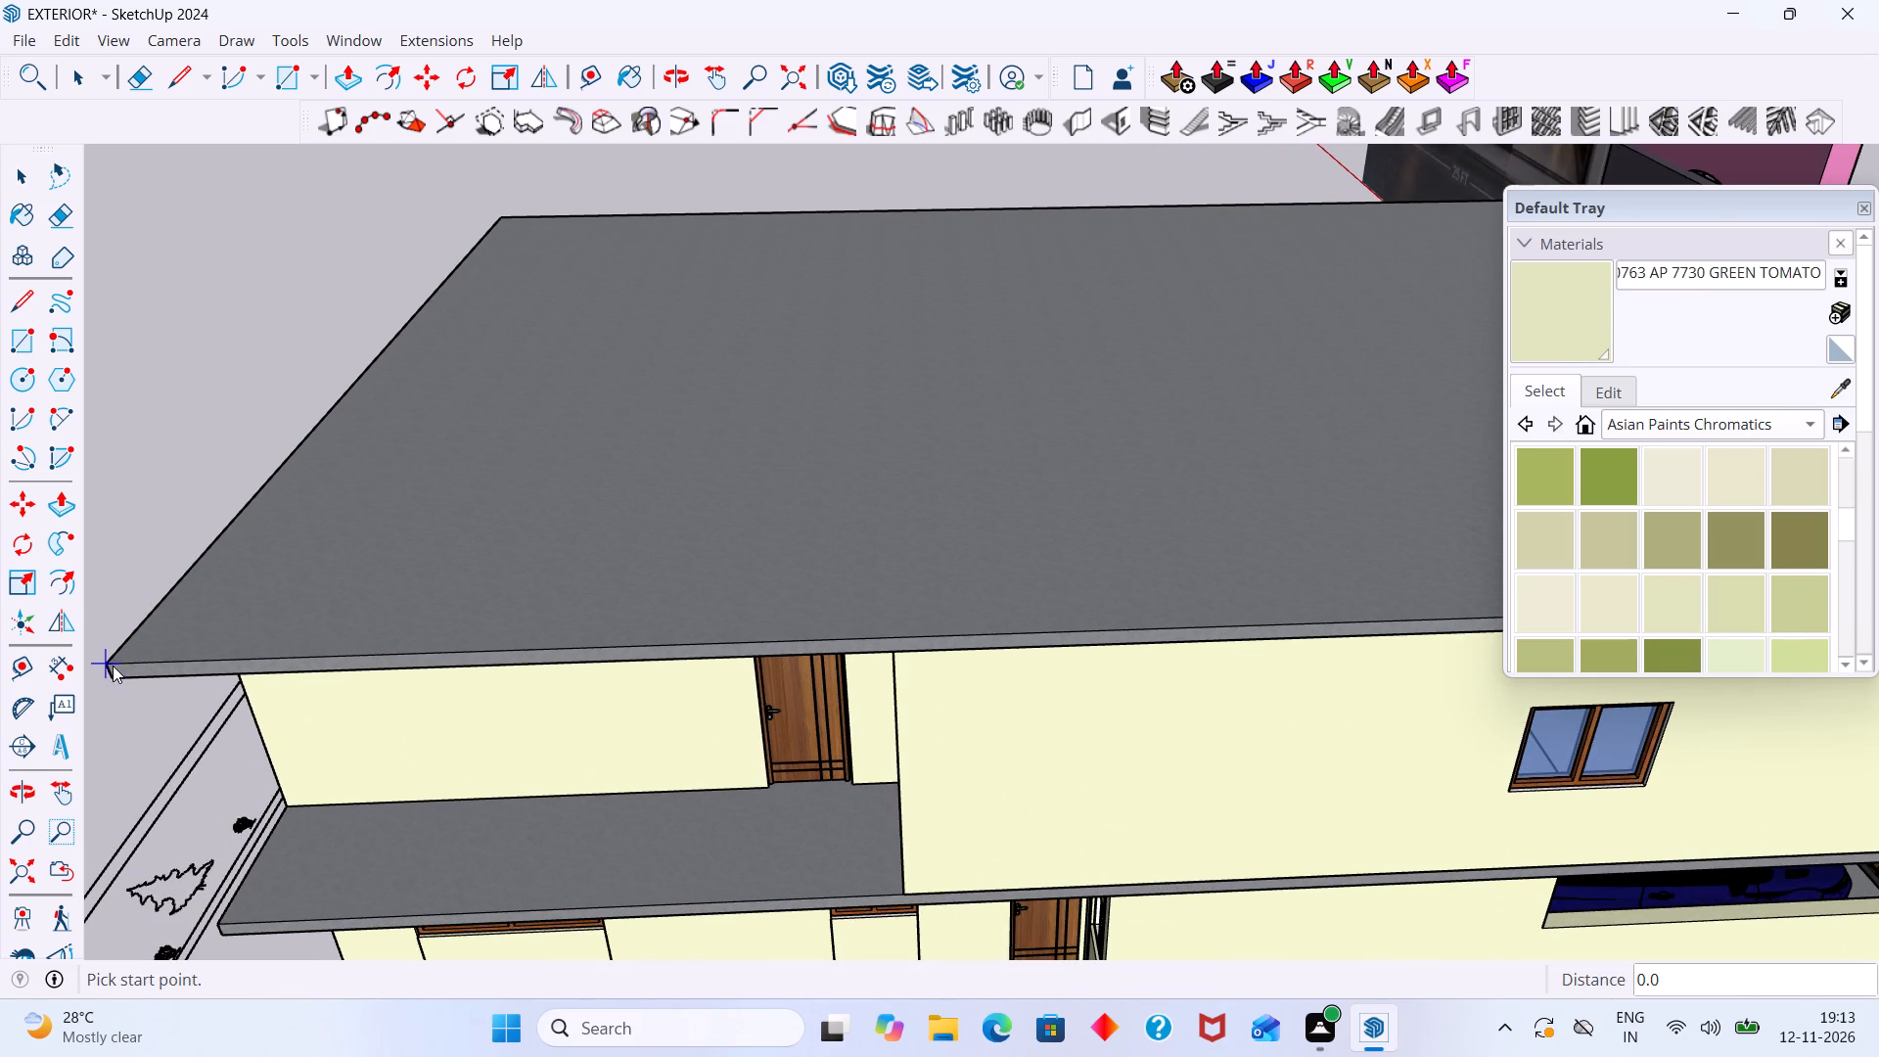
{"action": "left_click", "coordinate": [113, 666]}
{"action": "scroll", "coordinate": [871, 613], "scroll_direction": "down", "scroll_amount": 8}
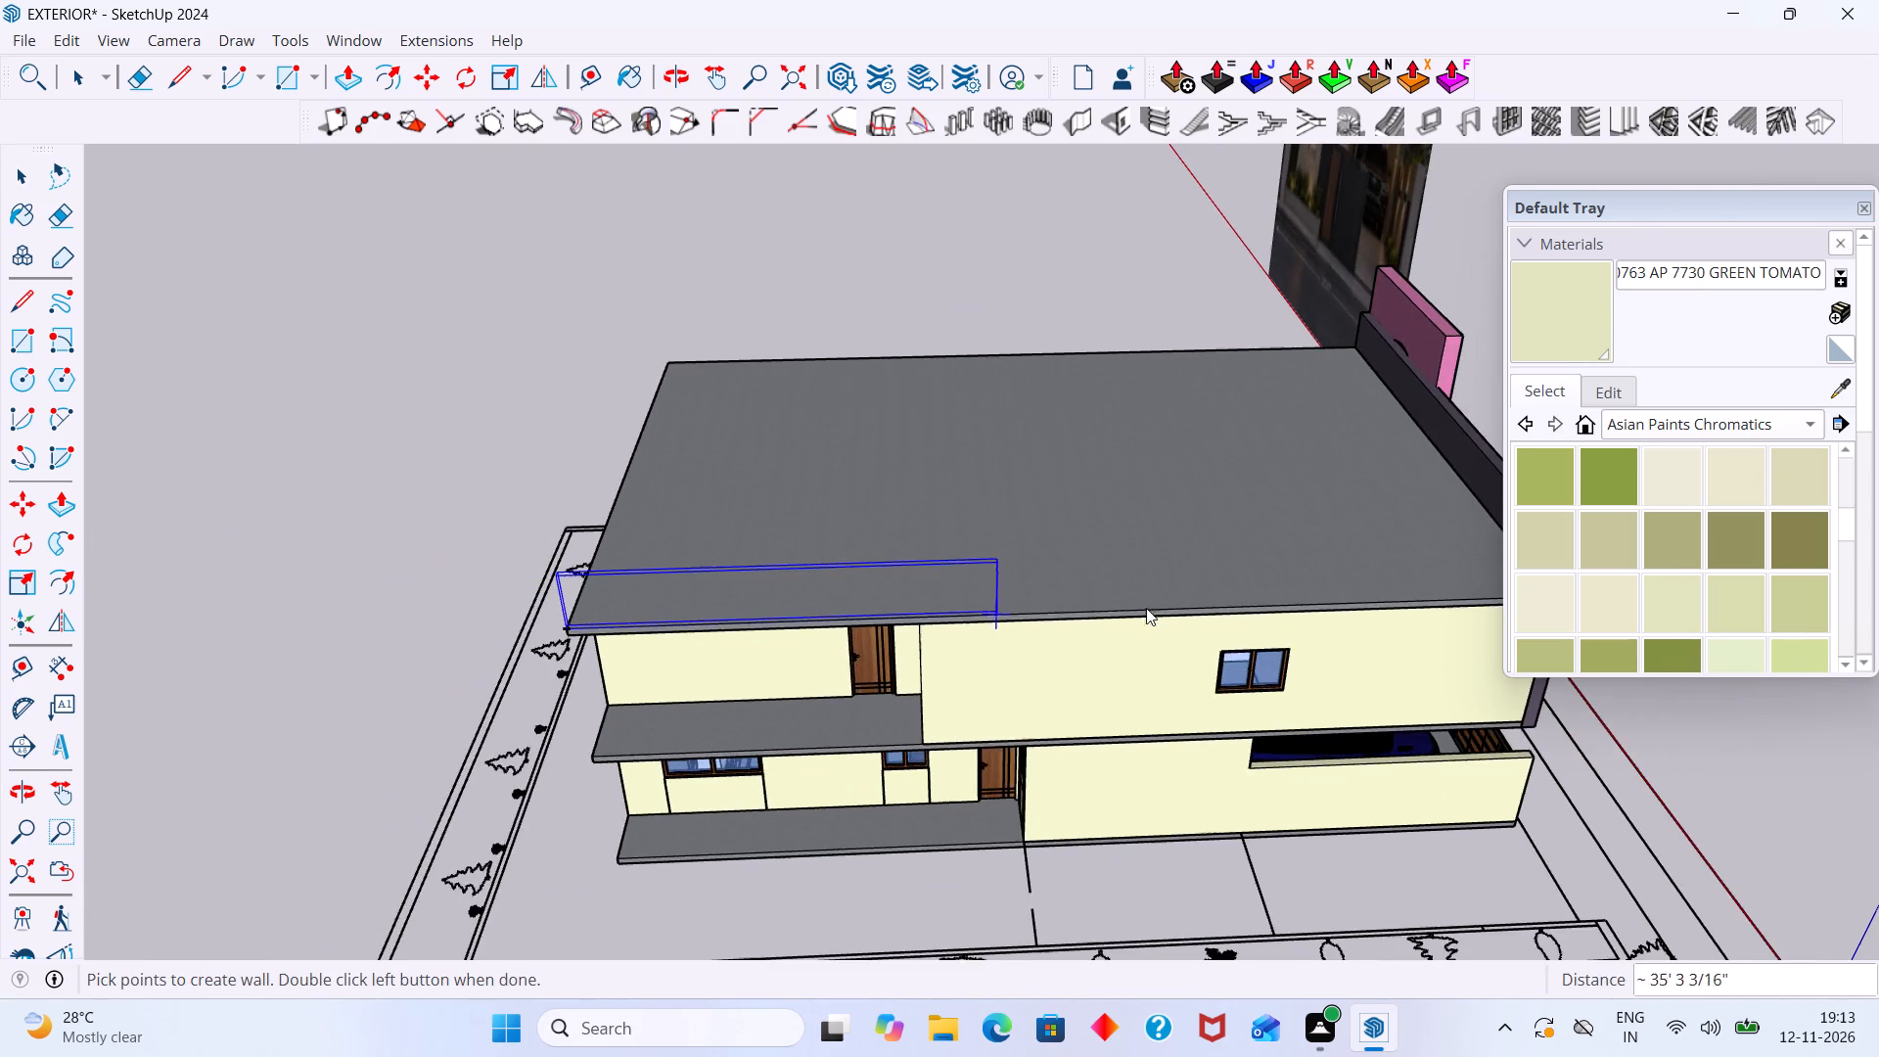
{"action": "middle_click_drag", "start_coordinate": [1149, 604], "coordinate": [804, 544]}
{"action": "scroll", "coordinate": [1080, 614], "scroll_direction": "up", "scroll_amount": 10}
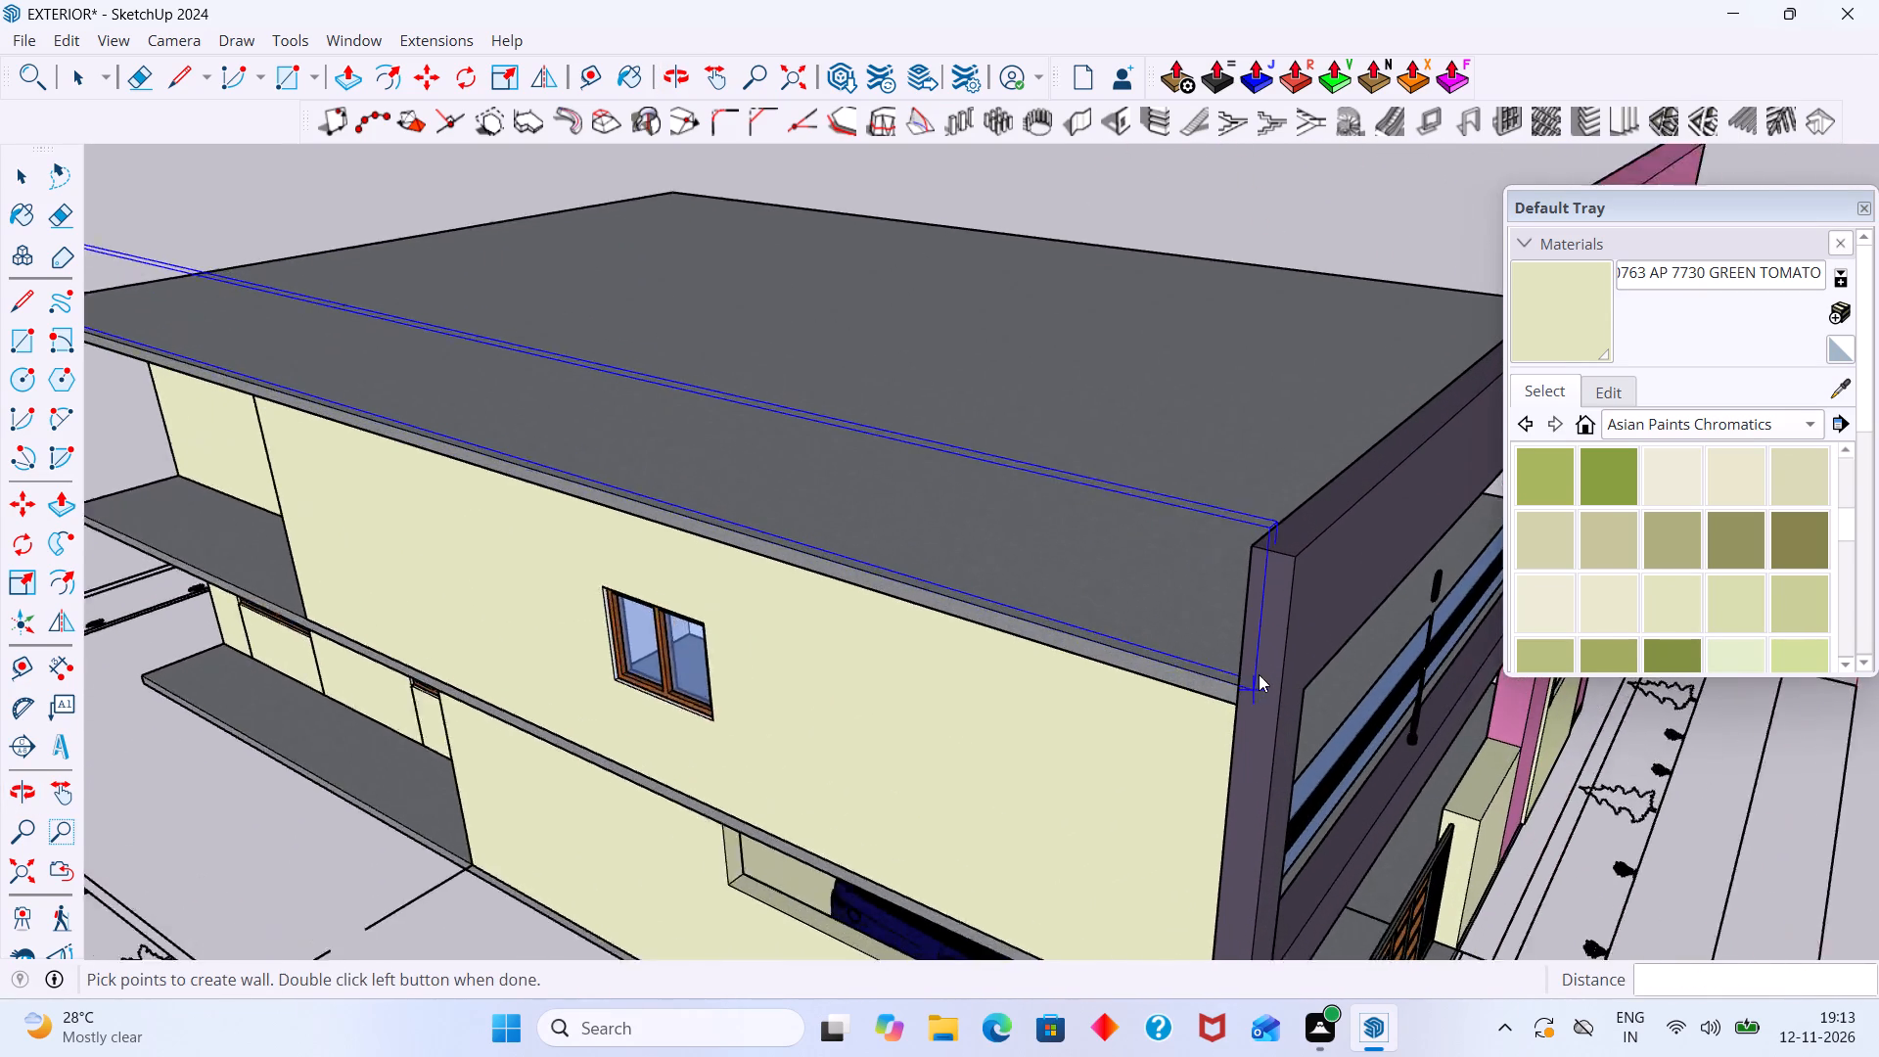
{"action": "scroll", "coordinate": [1259, 674], "scroll_direction": "up", "scroll_amount": 5}
{"action": "middle_click_drag", "start_coordinate": [1211, 689], "coordinate": [1386, 710]}
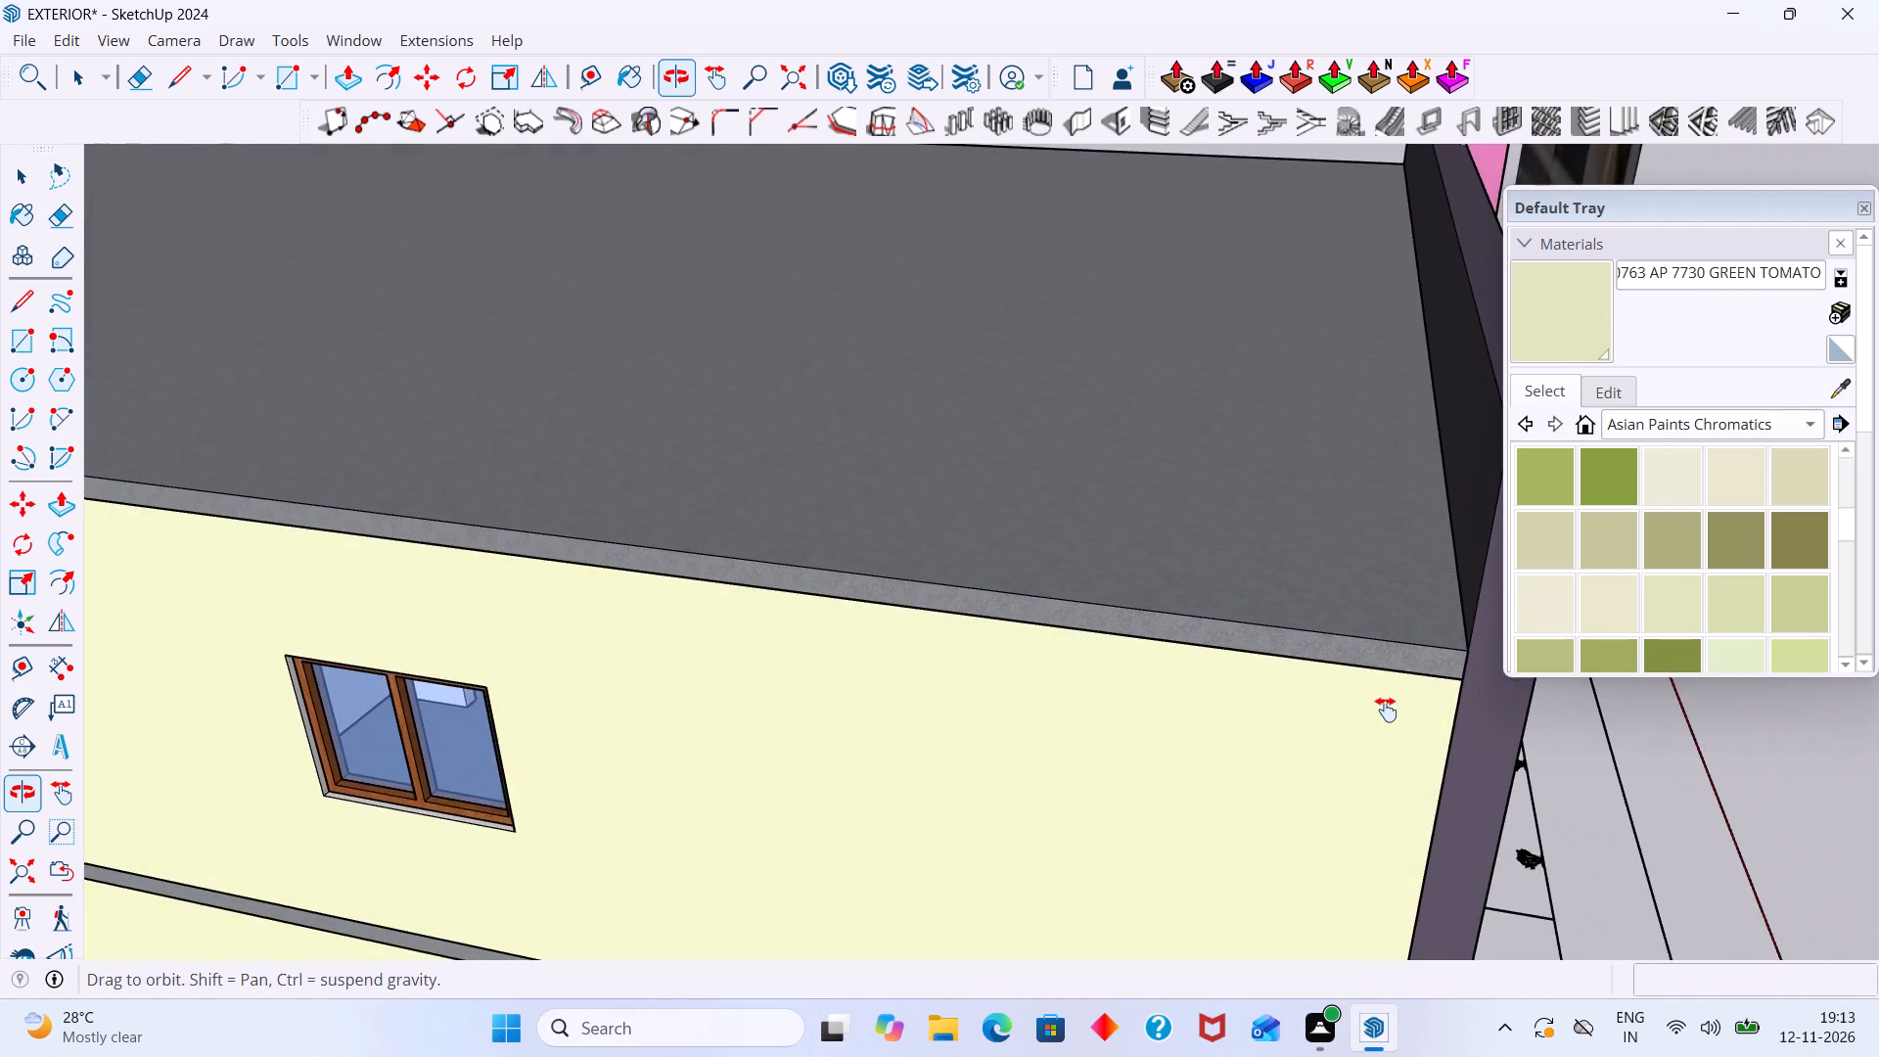
{"action": "middle_click_drag", "start_coordinate": [1386, 710], "coordinate": [1114, 448]}
{"action": "scroll", "coordinate": [1214, 396], "scroll_direction": "up", "scroll_amount": 1}
{"action": "middle_click_drag", "start_coordinate": [1214, 395], "coordinate": [1441, 498]}
{"action": "scroll", "coordinate": [1323, 440], "scroll_direction": "up", "scroll_amount": 3}
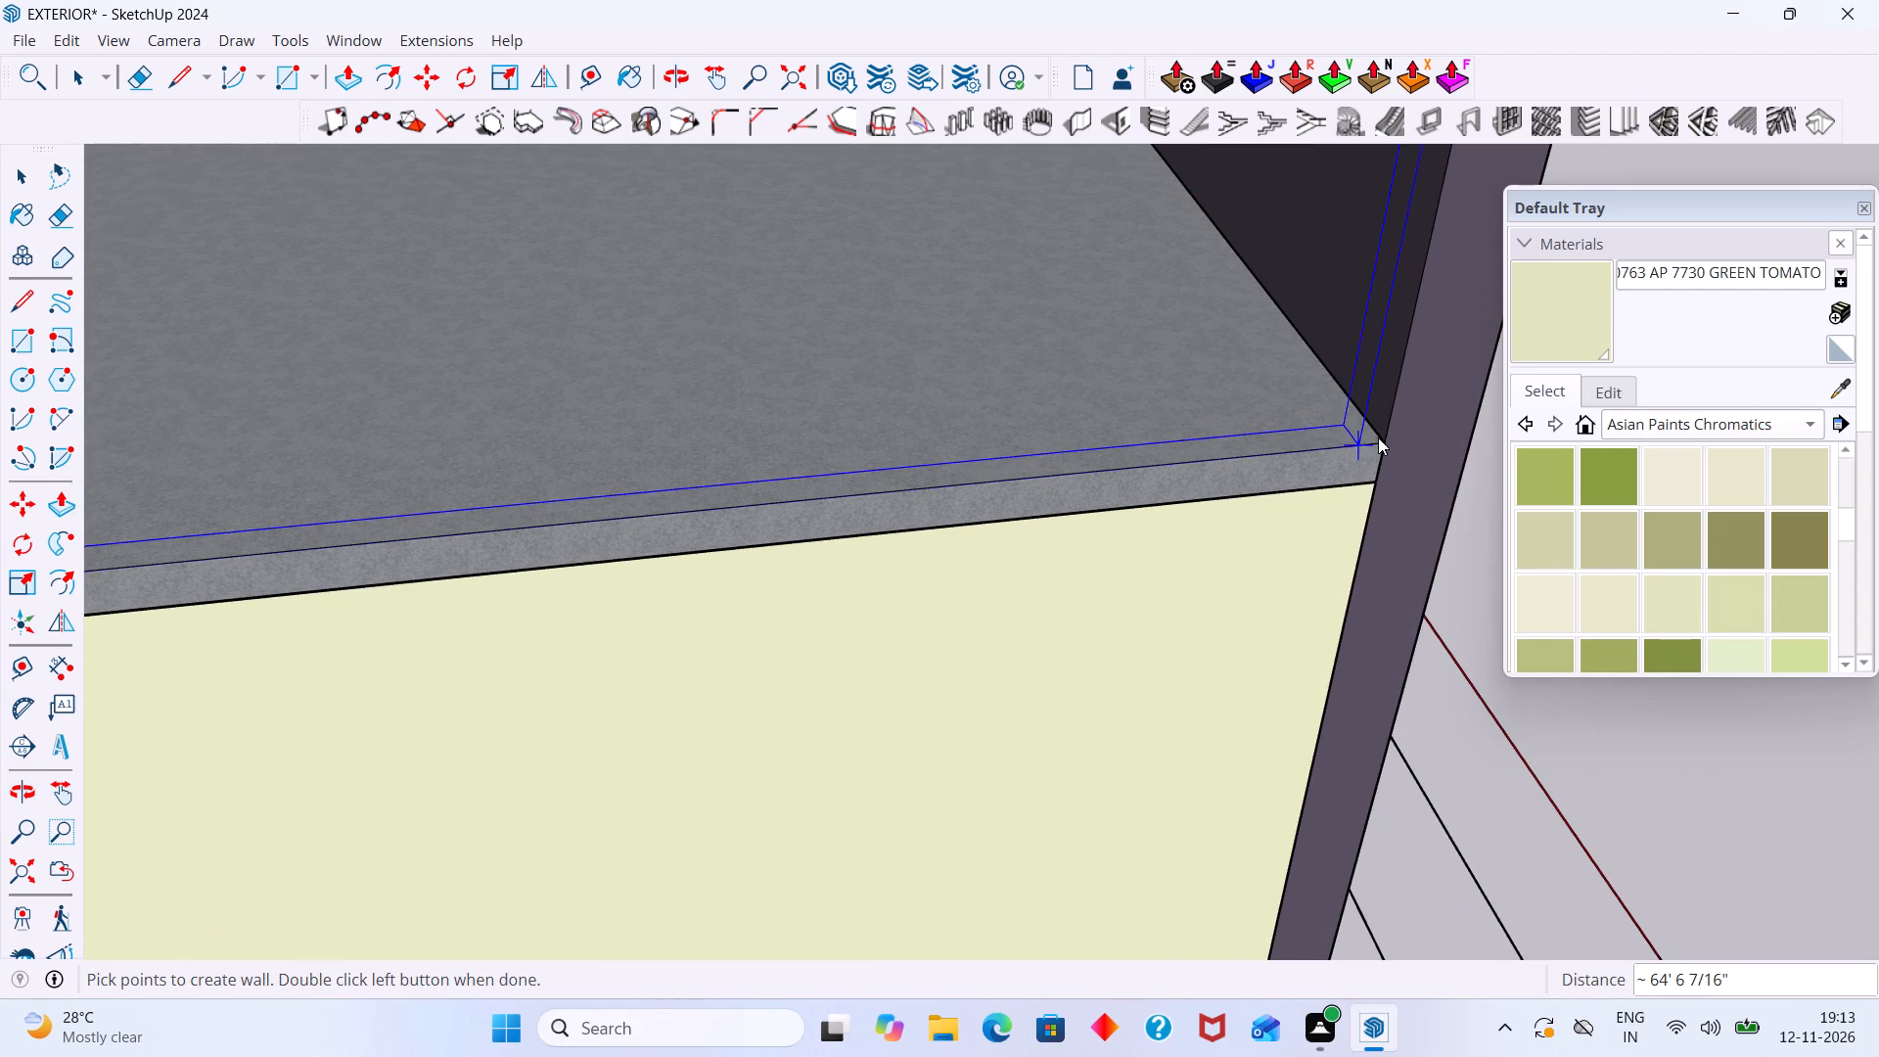
{"action": "left_click", "coordinate": [1387, 437]}
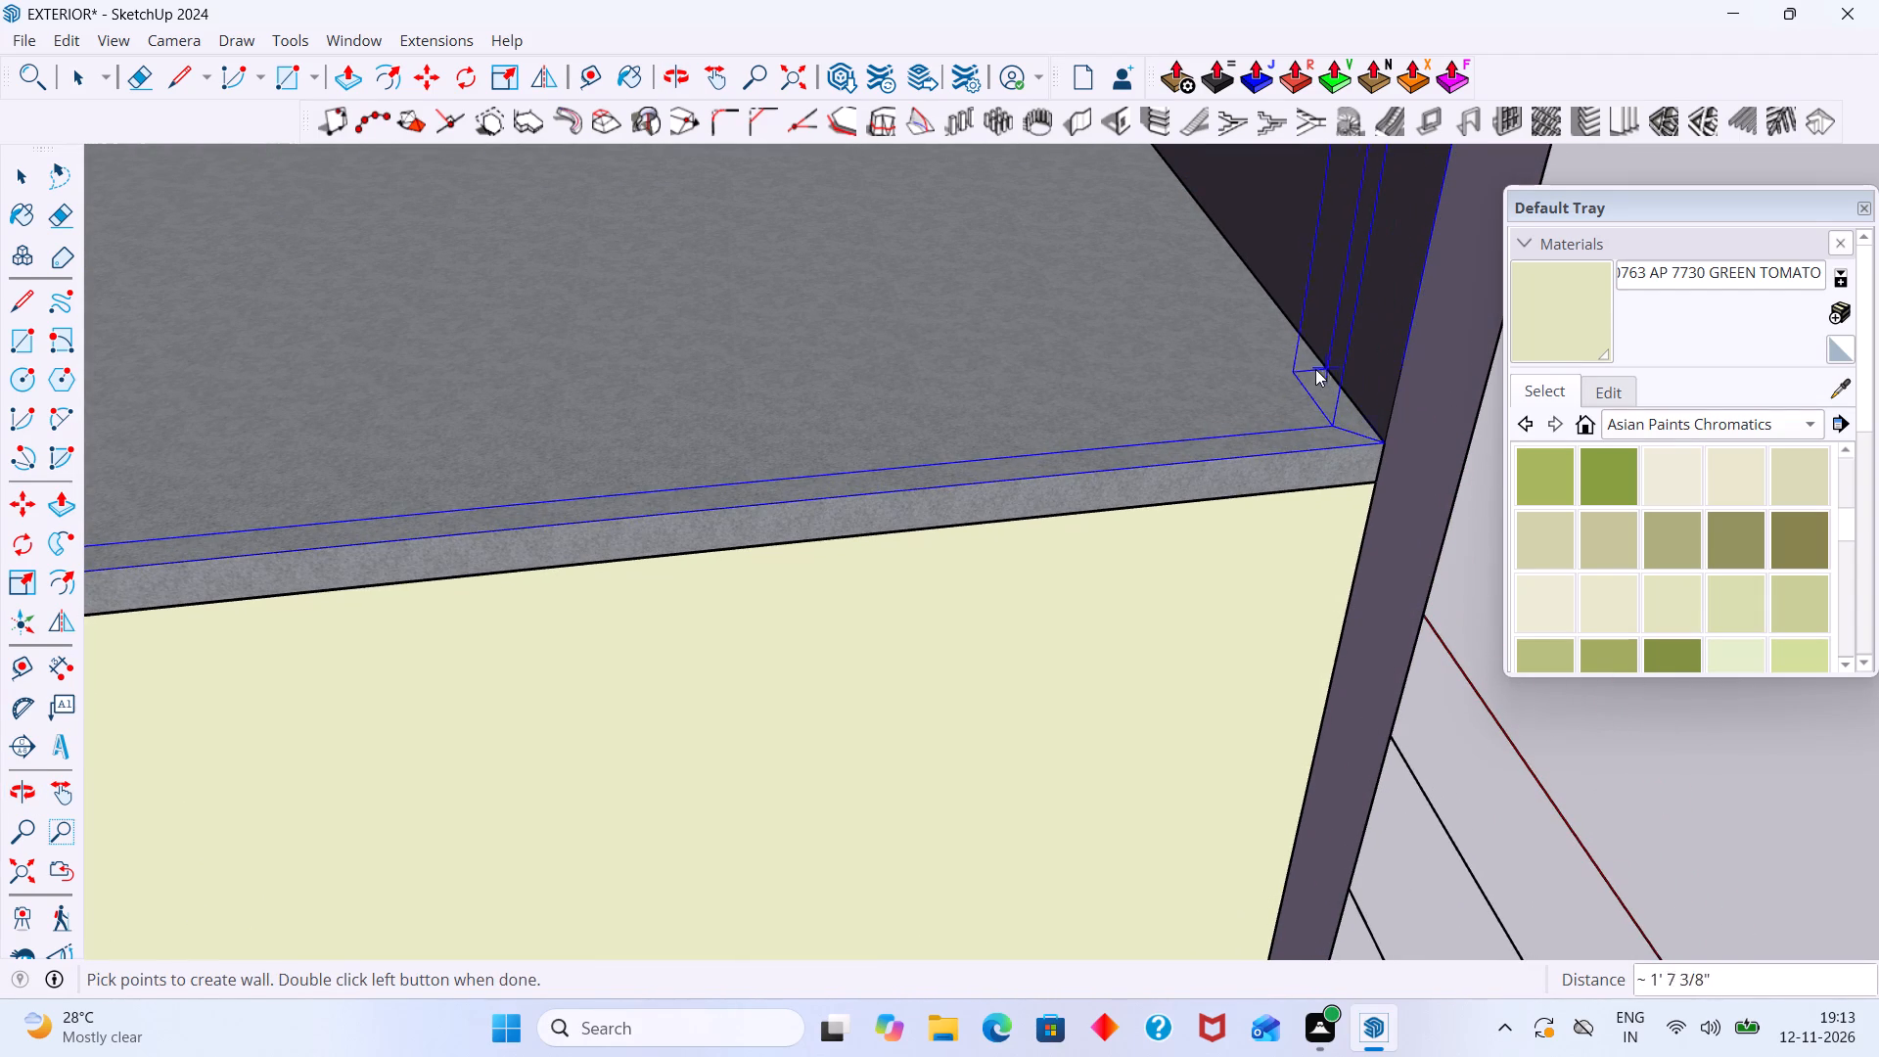
Continue the wall across the roof's front, behind the dark parapet, to the opposite front corner, about 43' 8".
{"action": "scroll", "coordinate": [1252, 223], "scroll_direction": "down", "scroll_amount": 7}
{"action": "middle_click_drag", "start_coordinate": [1240, 223], "coordinate": [1367, 361]}
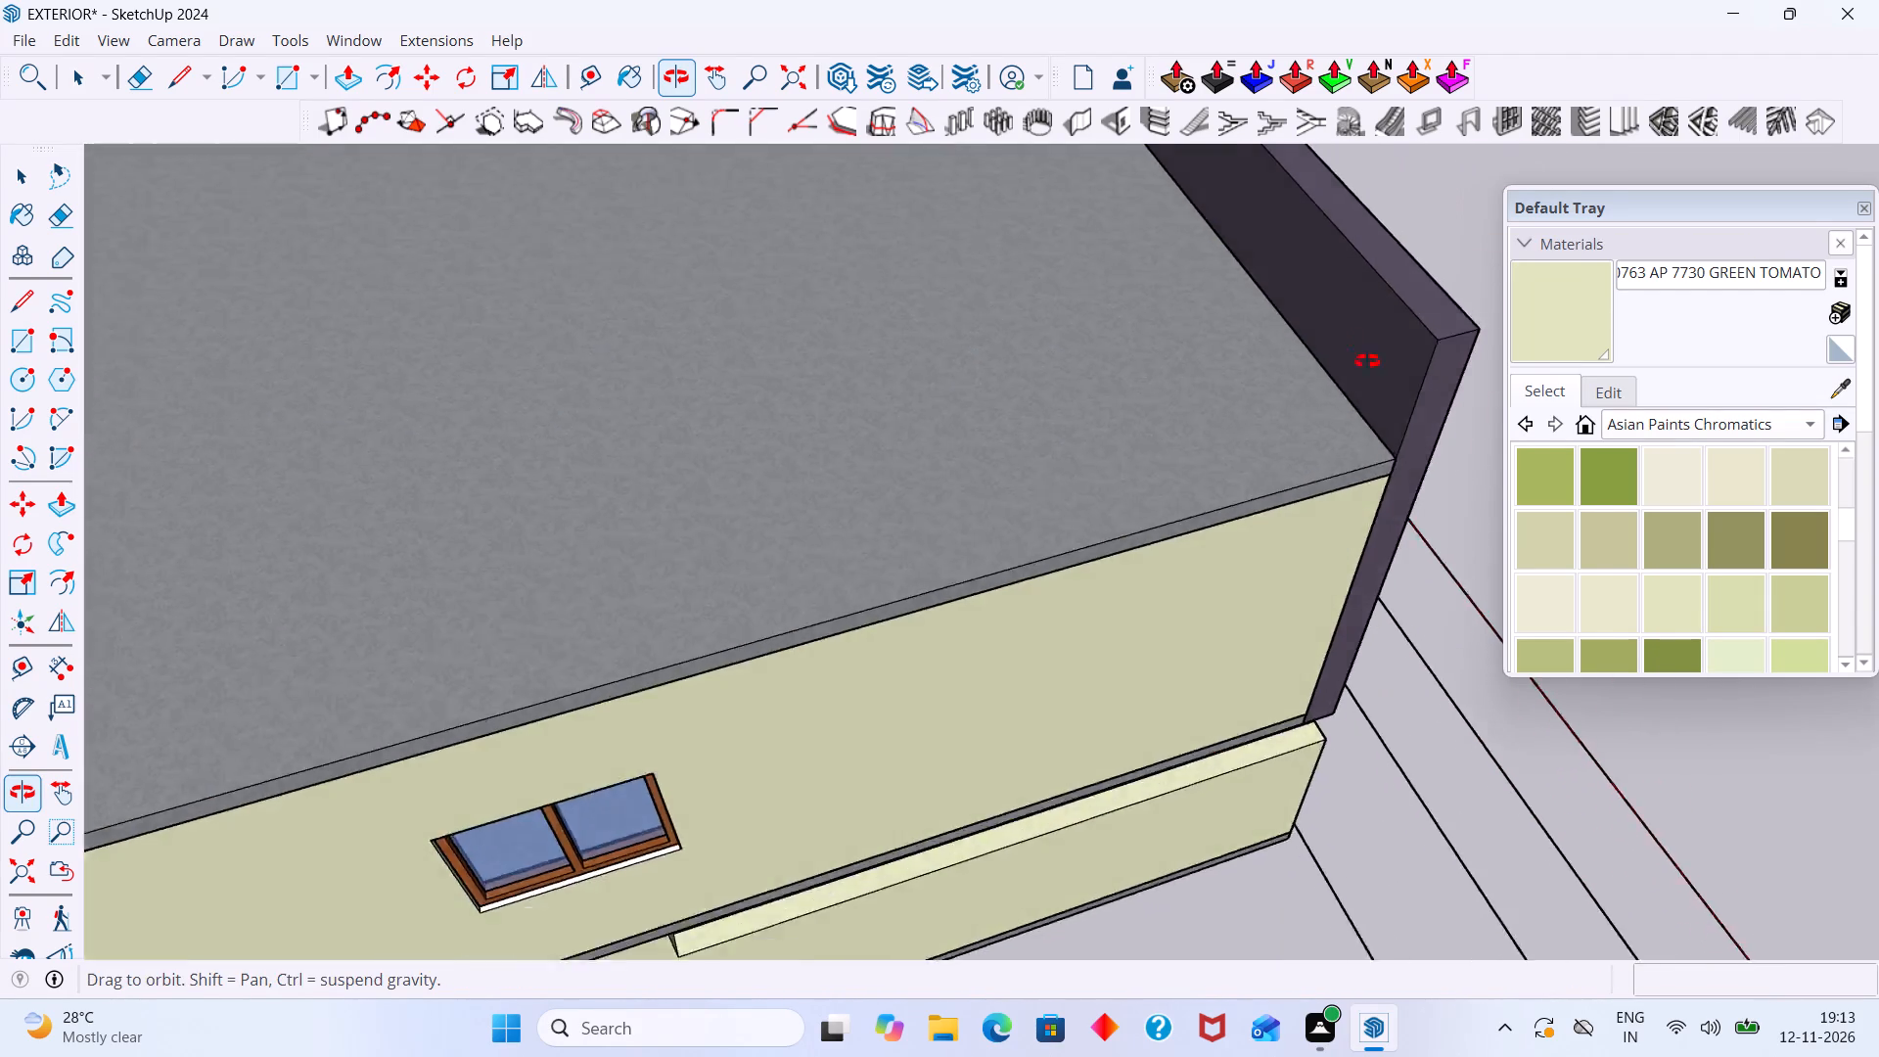
{"action": "middle_click_drag", "start_coordinate": [1367, 361], "coordinate": [1781, 463]}
{"action": "scroll", "coordinate": [1042, 384], "scroll_direction": "down", "scroll_amount": 7}
{"action": "middle_click_drag", "start_coordinate": [781, 320], "coordinate": [1272, 319]}
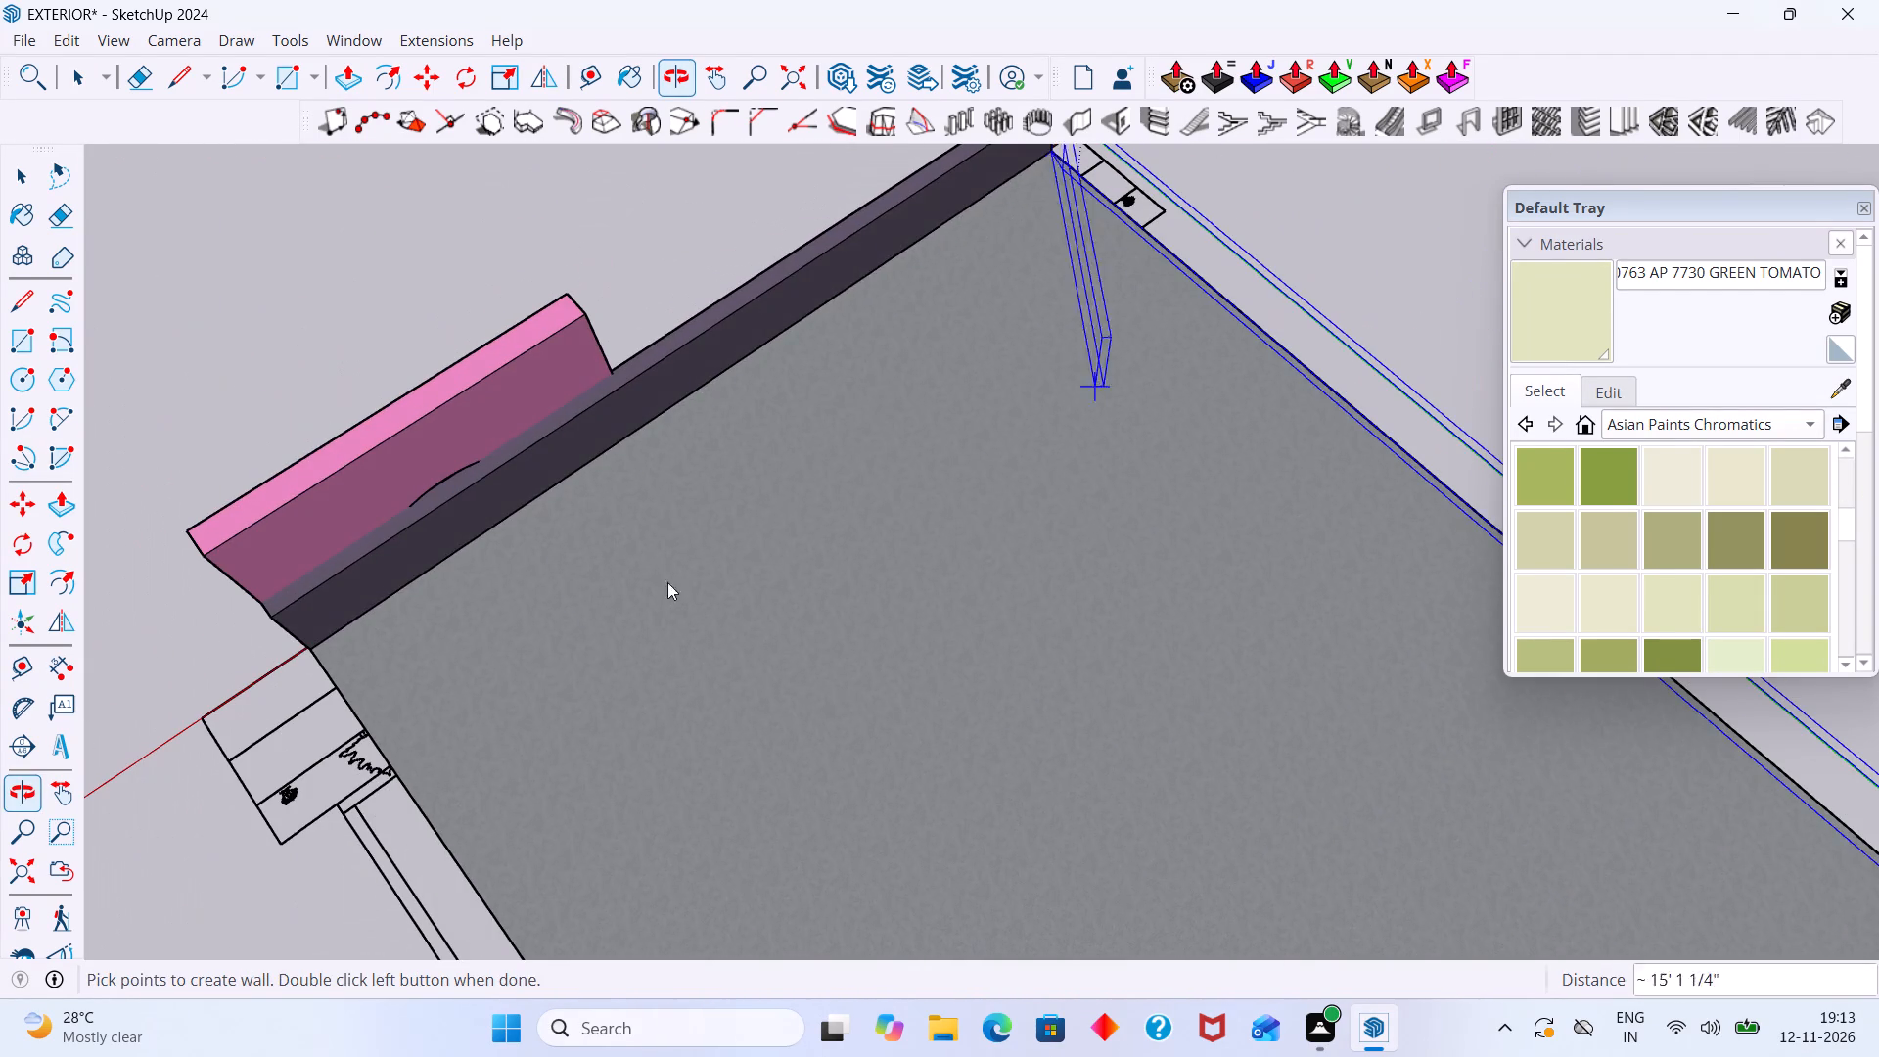
{"action": "left_click", "coordinate": [305, 653]}
Continue the wall along the roof's opposite long side to its rear corner, about 64' 9".
{"action": "scroll", "coordinate": [305, 653], "scroll_direction": "down", "scroll_amount": 10}
{"action": "middle_click_drag", "start_coordinate": [446, 784], "coordinate": [823, 713]}
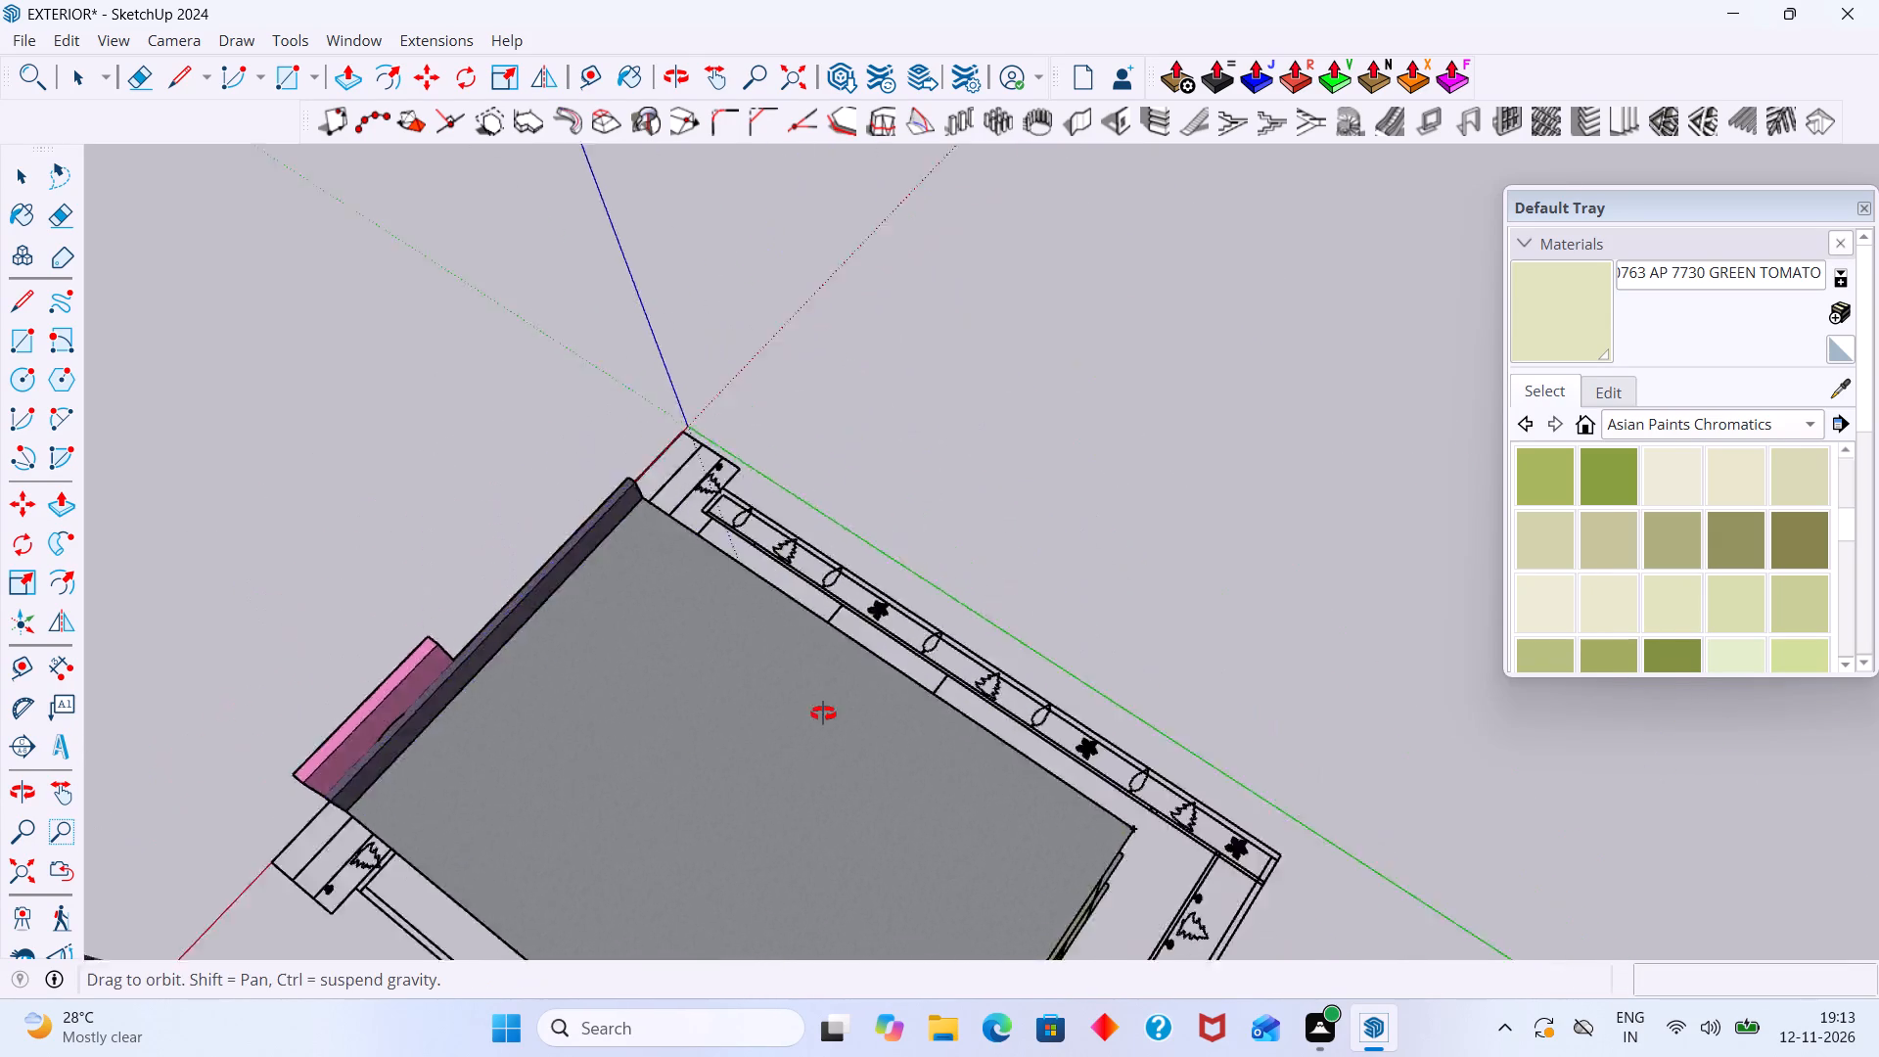
{"action": "middle_click_drag", "start_coordinate": [823, 713], "coordinate": [1042, 616]}
{"action": "scroll", "coordinate": [1042, 616], "scroll_direction": "down", "scroll_amount": 1}
{"action": "middle_click_drag", "start_coordinate": [1056, 634], "coordinate": [593, 543]}
{"action": "middle_click_drag", "start_coordinate": [775, 783], "coordinate": [679, 566]}
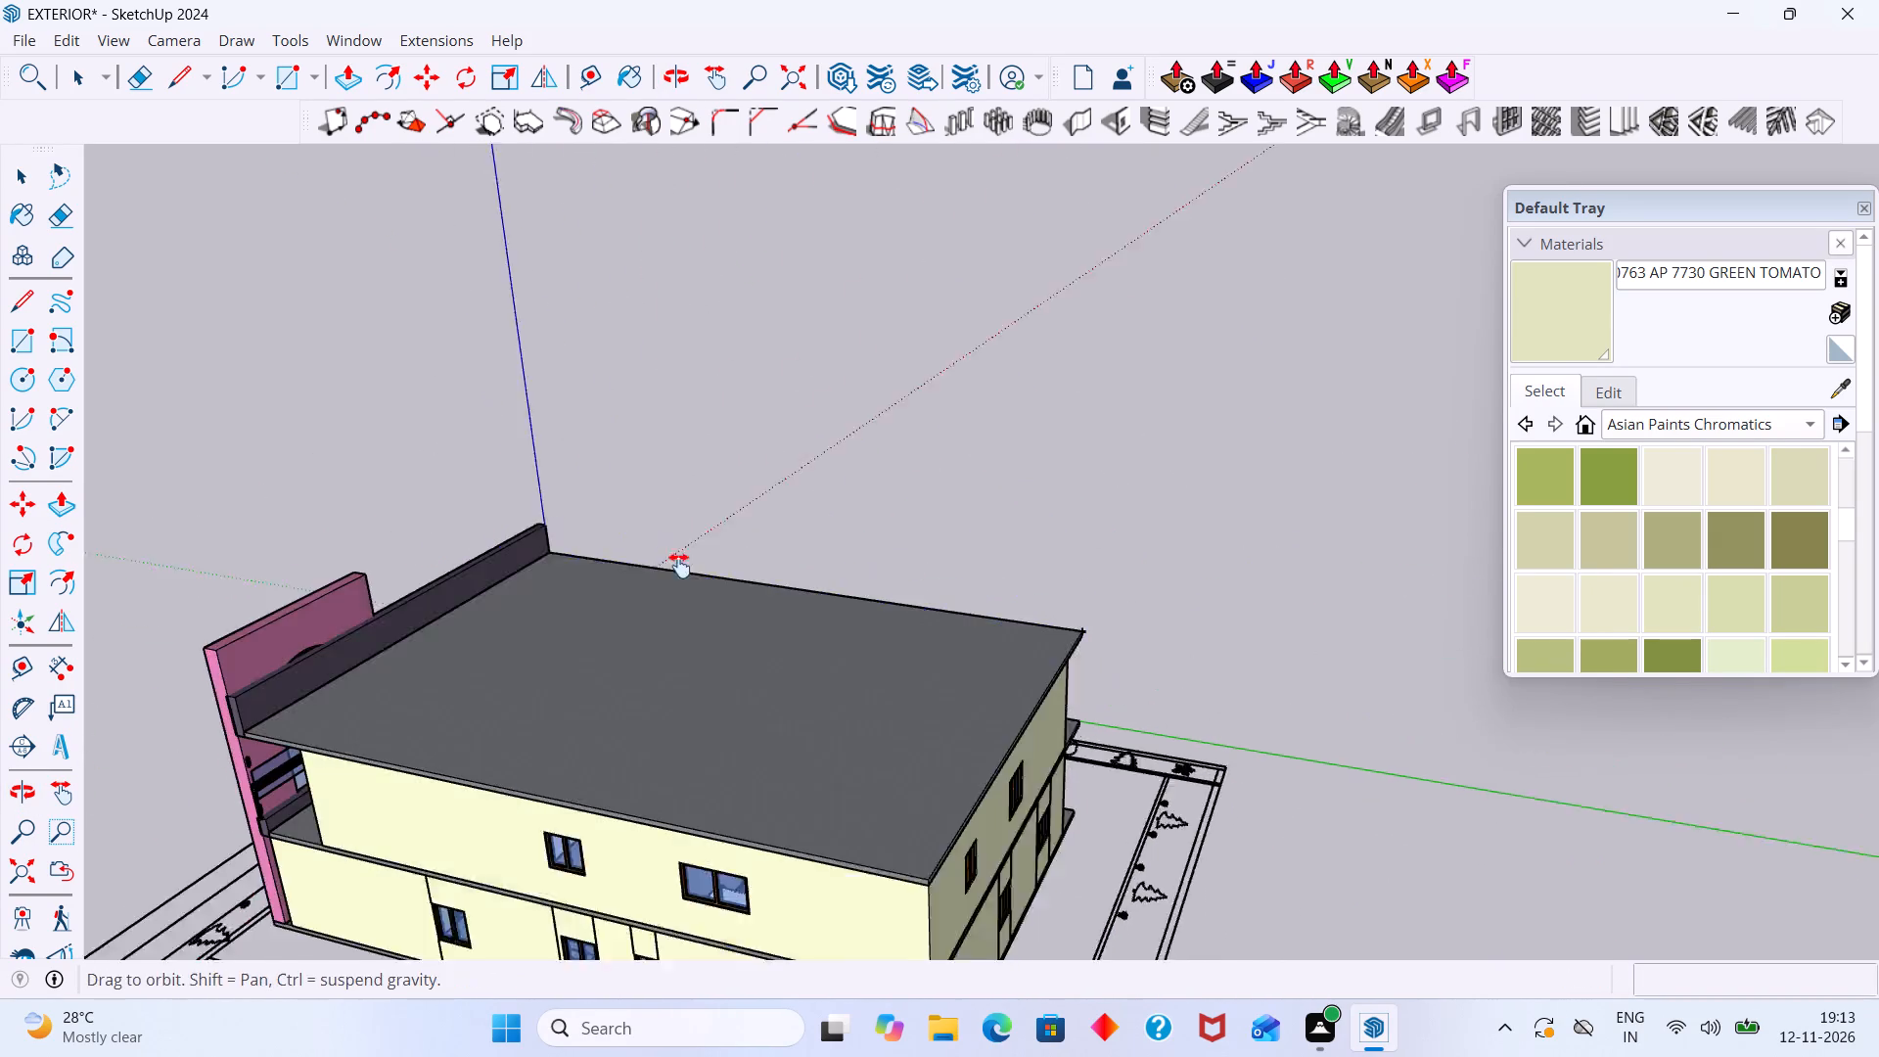
{"action": "middle_click_drag", "start_coordinate": [679, 566], "coordinate": [632, 506]}
{"action": "scroll", "coordinate": [663, 654], "scroll_direction": "up", "scroll_amount": 5}
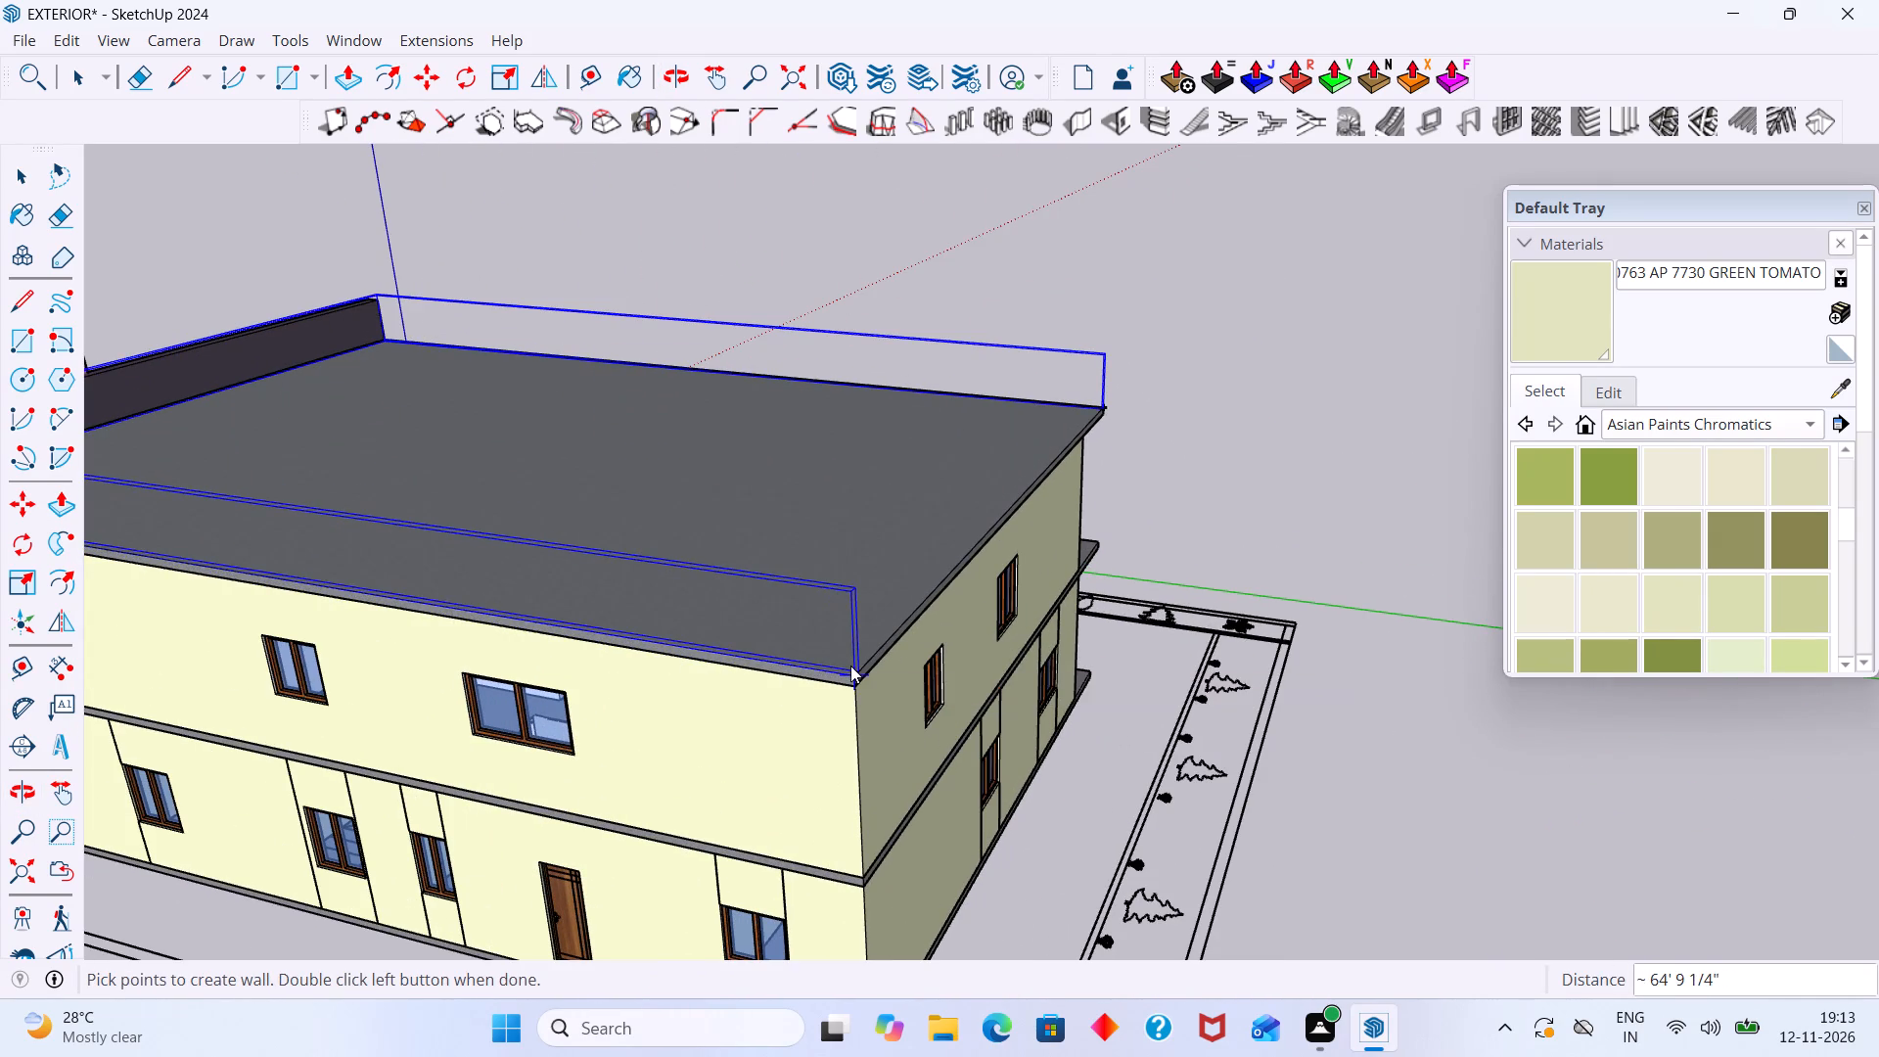
{"action": "left_click", "coordinate": [850, 666]}
Close the wall along the roof's rear edge back to the starting corner and finish building it.
{"action": "middle_click_drag", "start_coordinate": [847, 625], "coordinate": [565, 643]}
{"action": "middle_click_drag", "start_coordinate": [1077, 378], "coordinate": [882, 464]}
{"action": "scroll", "coordinate": [1010, 502], "scroll_direction": "up", "scroll_amount": 6}
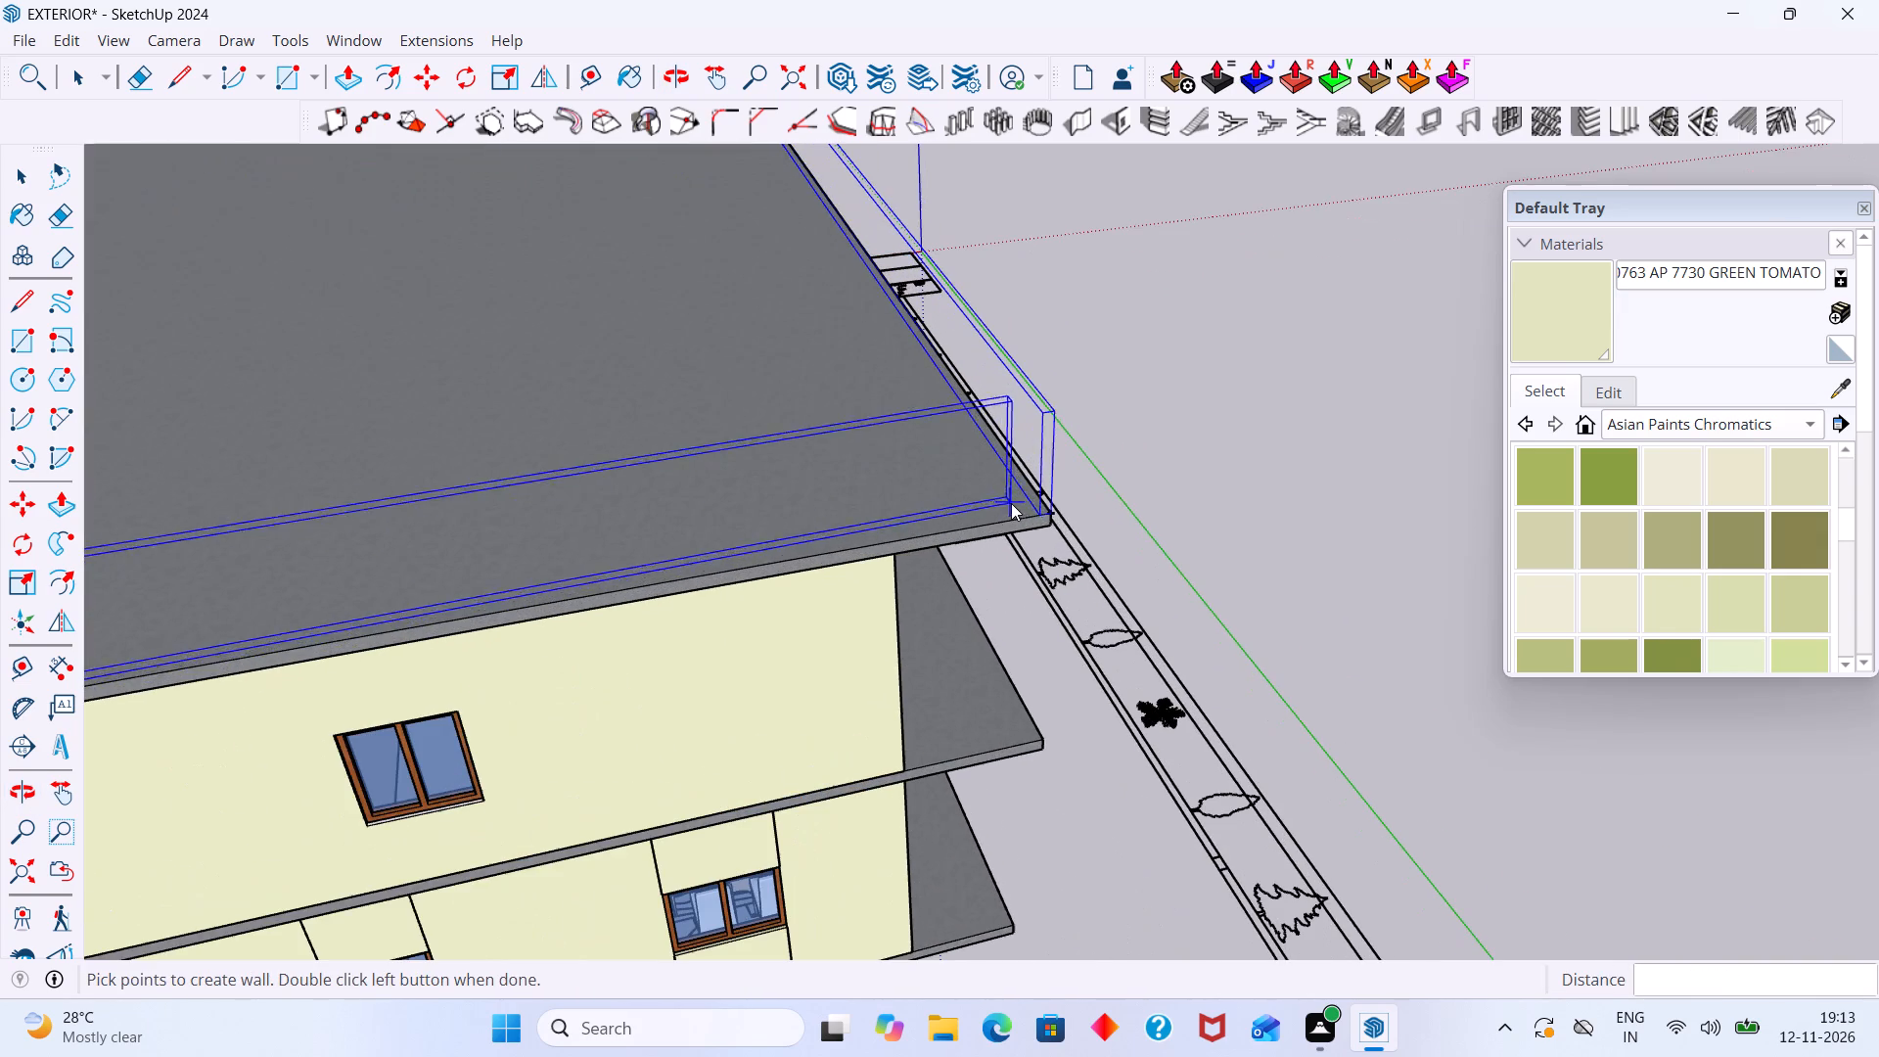
{"action": "scroll", "coordinate": [1043, 509], "scroll_direction": "up", "scroll_amount": 4}
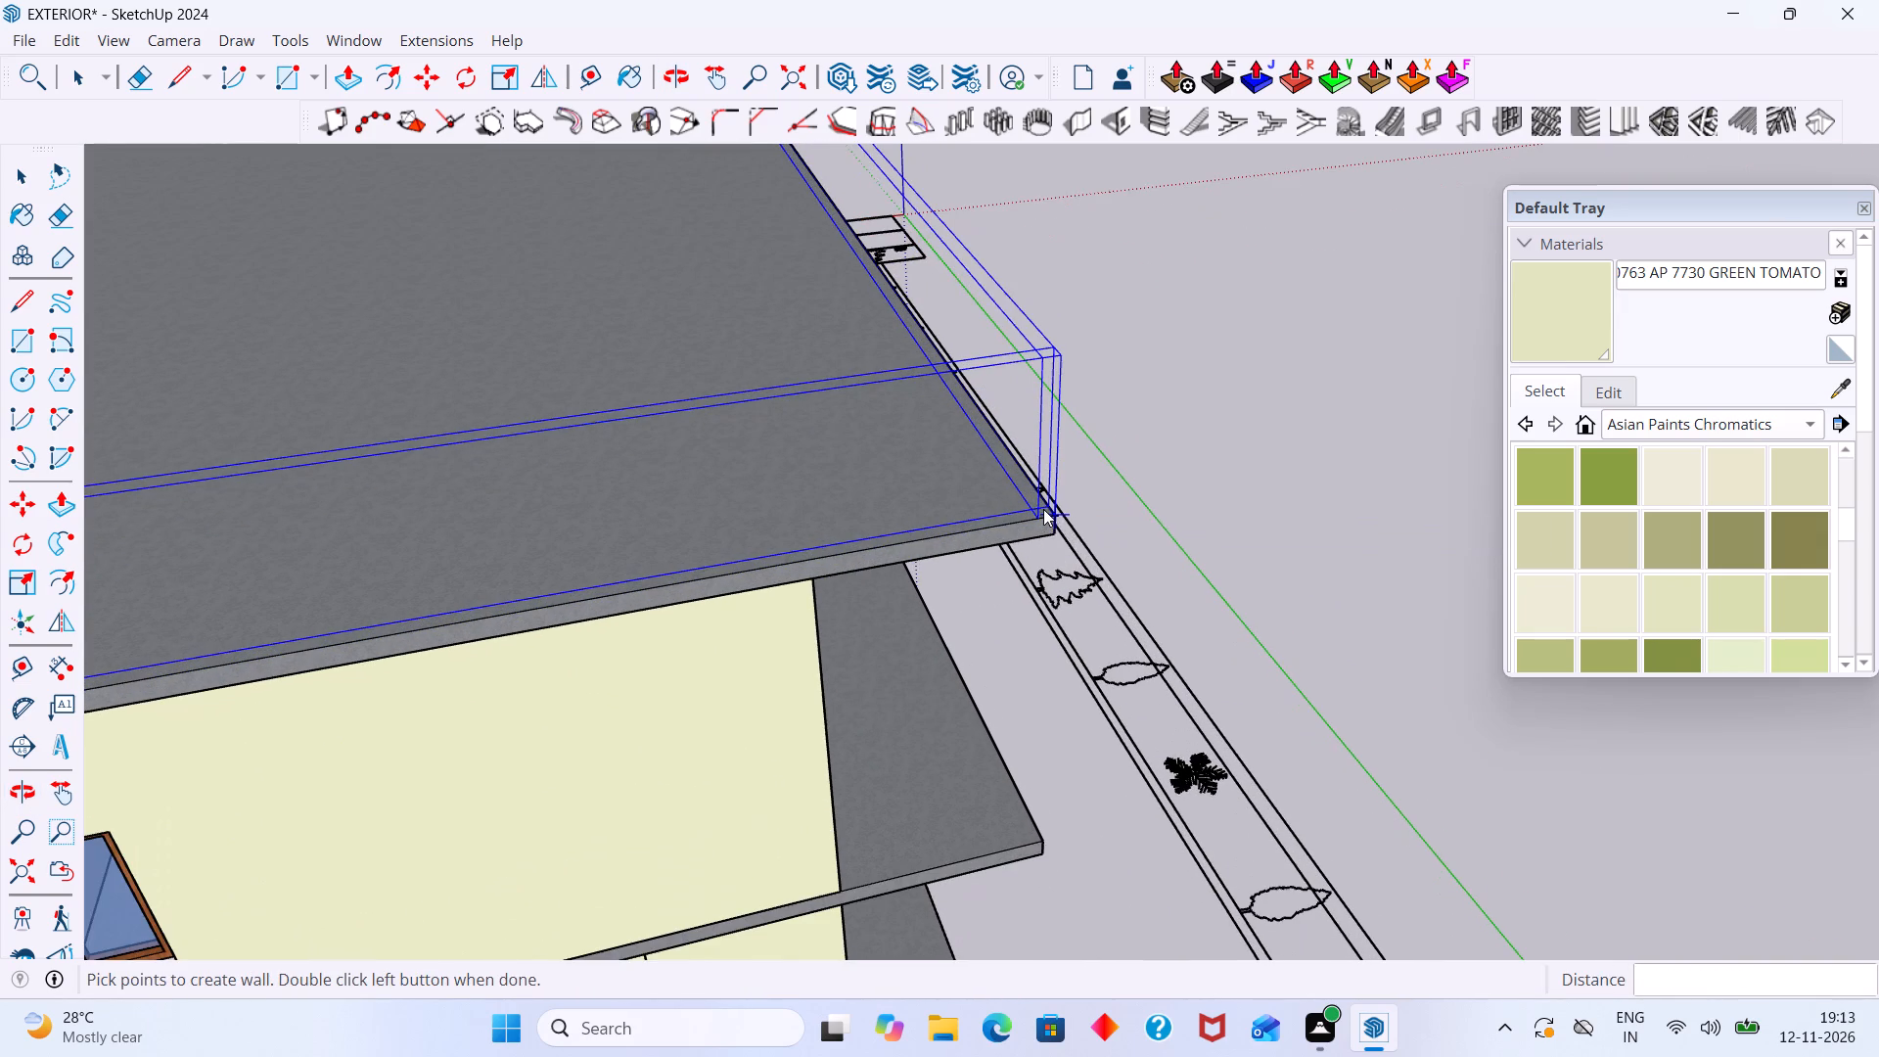
{"action": "scroll", "coordinate": [1054, 516], "scroll_direction": "up", "scroll_amount": 4}
{"action": "middle_click_drag", "start_coordinate": [1054, 515], "coordinate": [951, 524]}
{"action": "scroll", "coordinate": [912, 522], "scroll_direction": "up", "scroll_amount": 3}
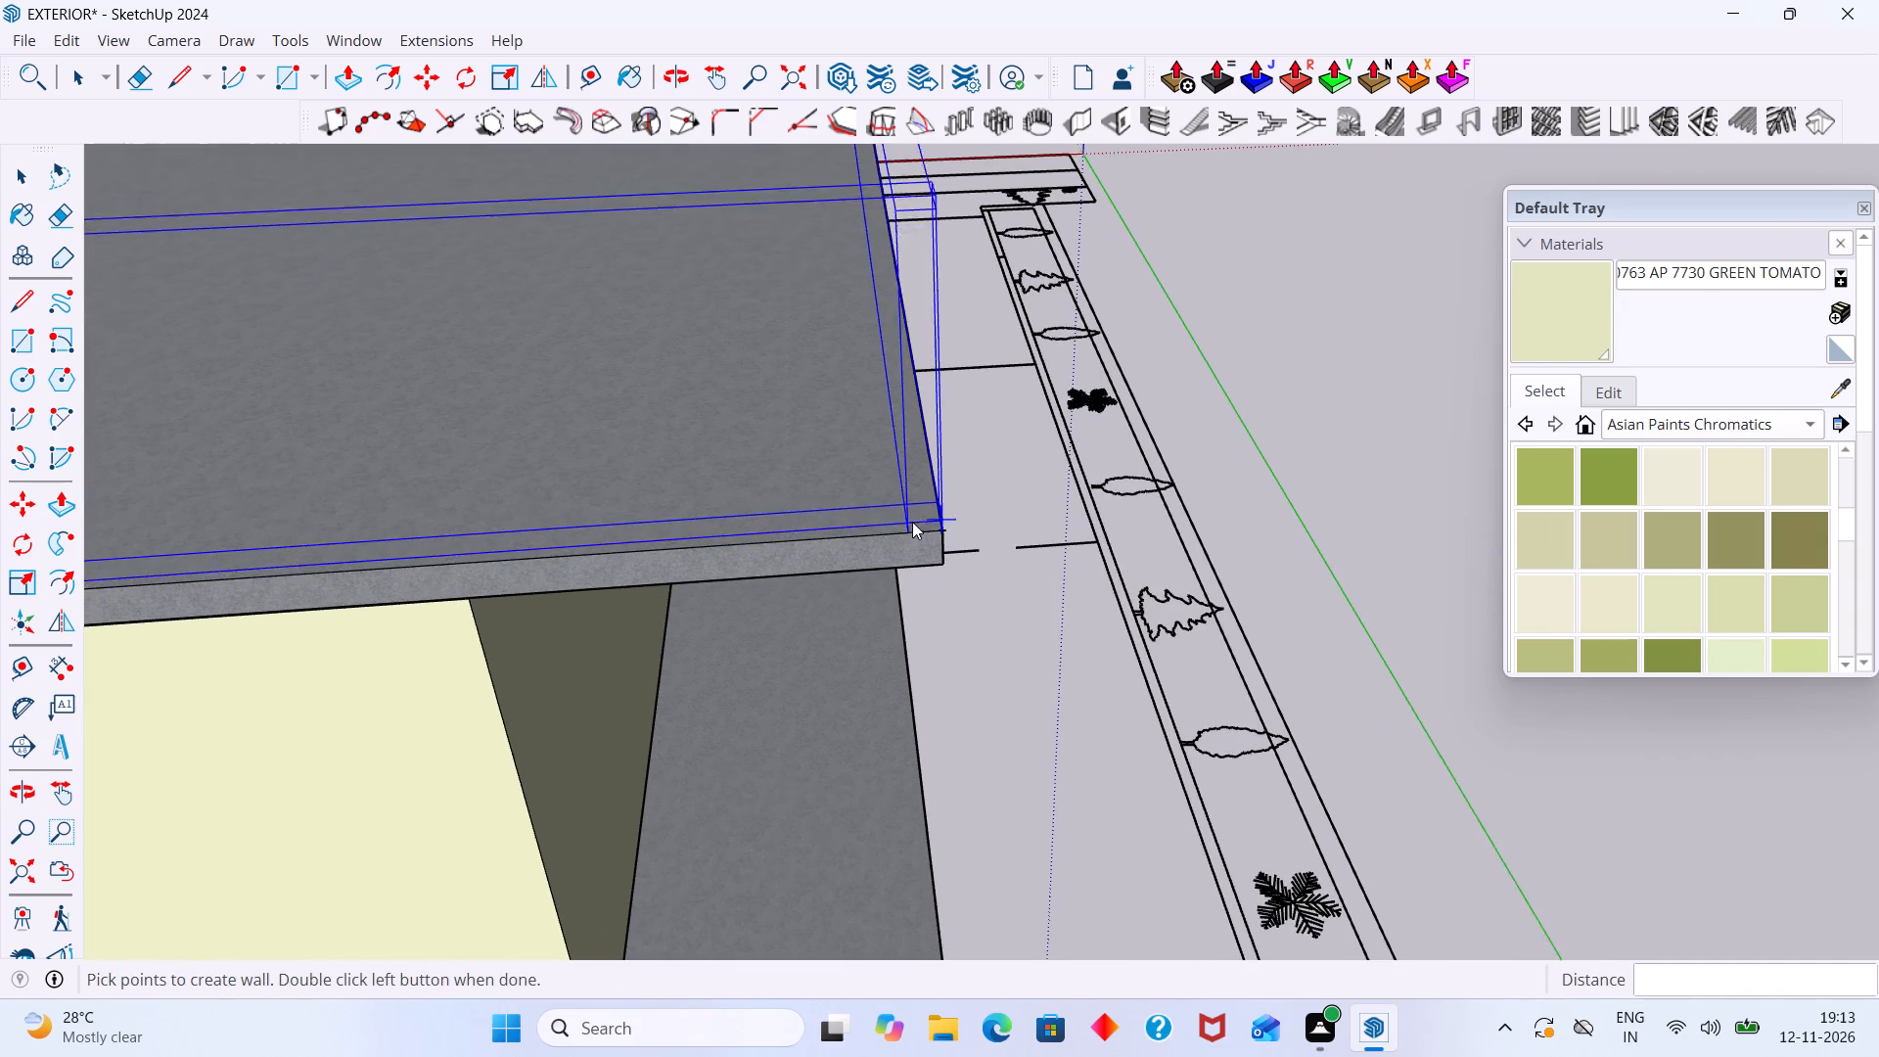
{"action": "double_click", "coordinate": [908, 537]}
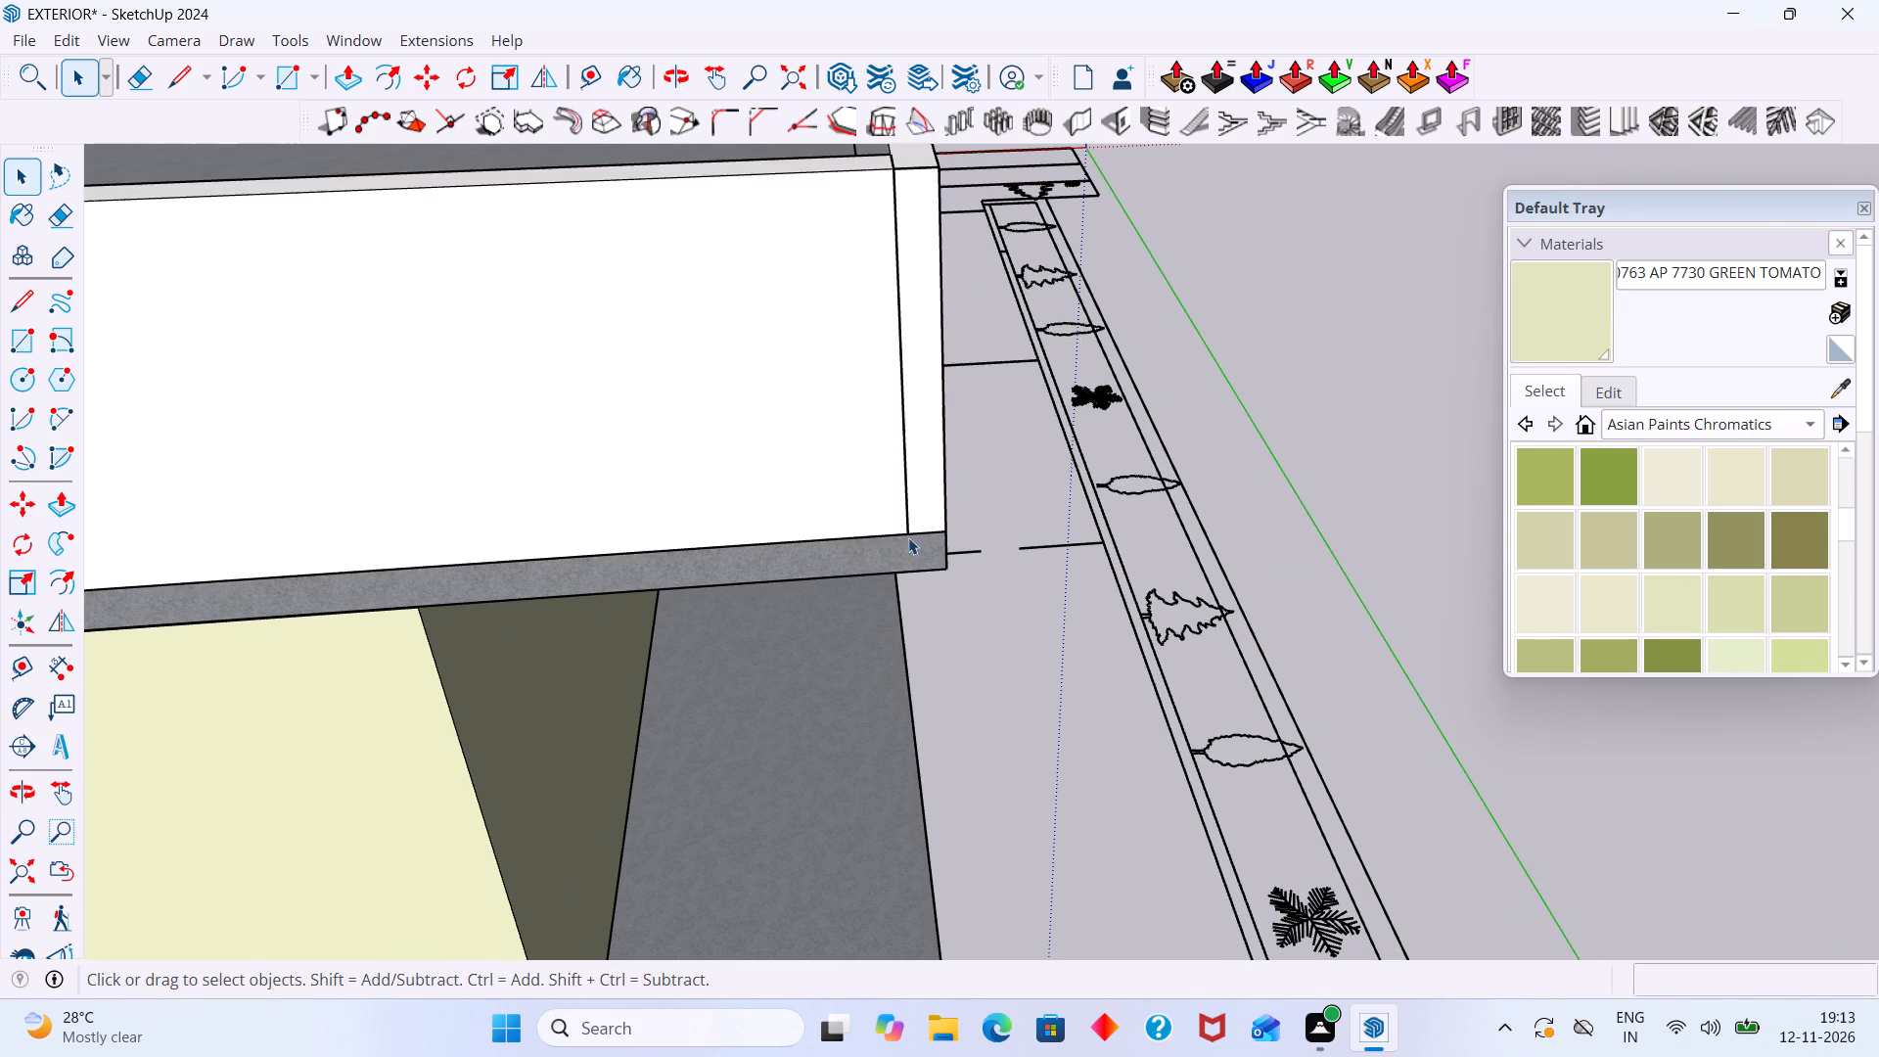
{"action": "scroll", "coordinate": [904, 531], "scroll_direction": "down", "scroll_amount": 10}
{"action": "key", "text": "space"}
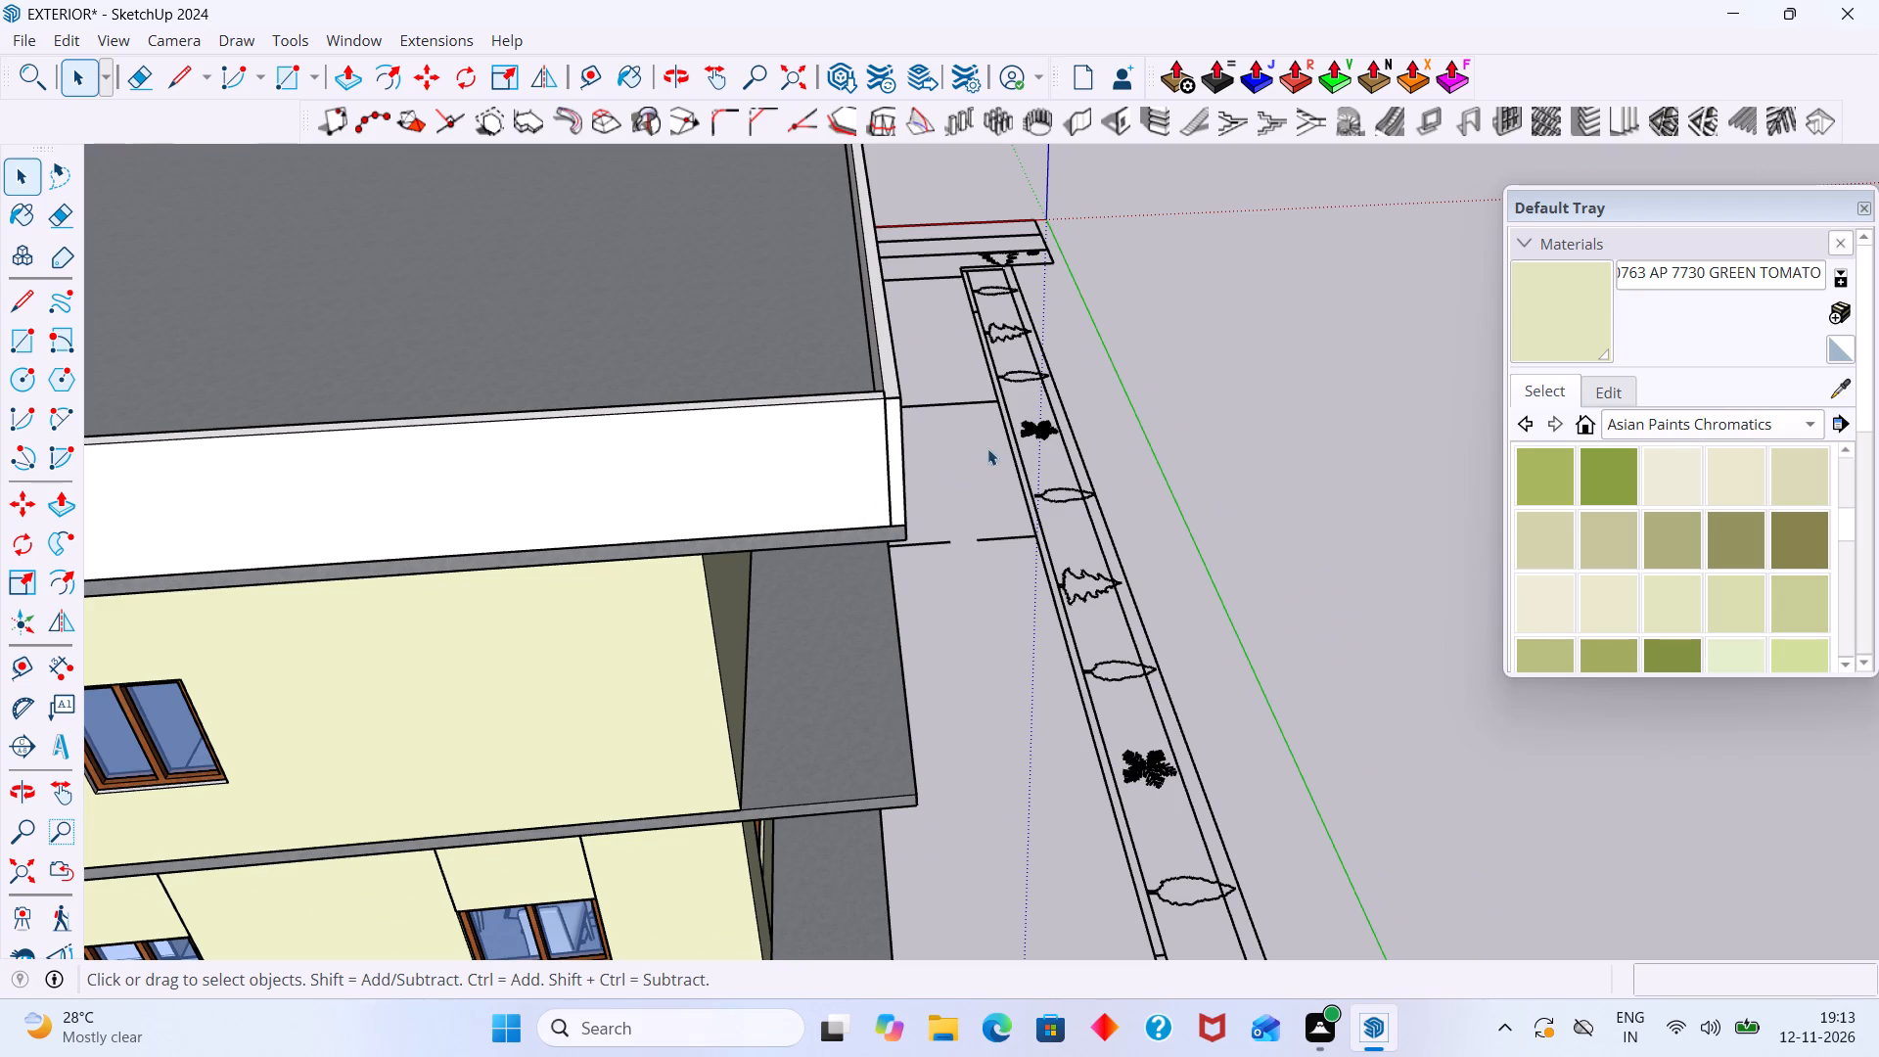
Paint the new roof-level wall group with AP 7730 Green Tomato and clear the selection.
{"action": "scroll", "coordinate": [943, 419], "scroll_direction": "down", "scroll_amount": 10}
{"action": "middle_click_drag", "start_coordinate": [375, 455], "coordinate": [379, 576]}
{"action": "scroll", "coordinate": [384, 547], "scroll_direction": "up", "scroll_amount": 7}
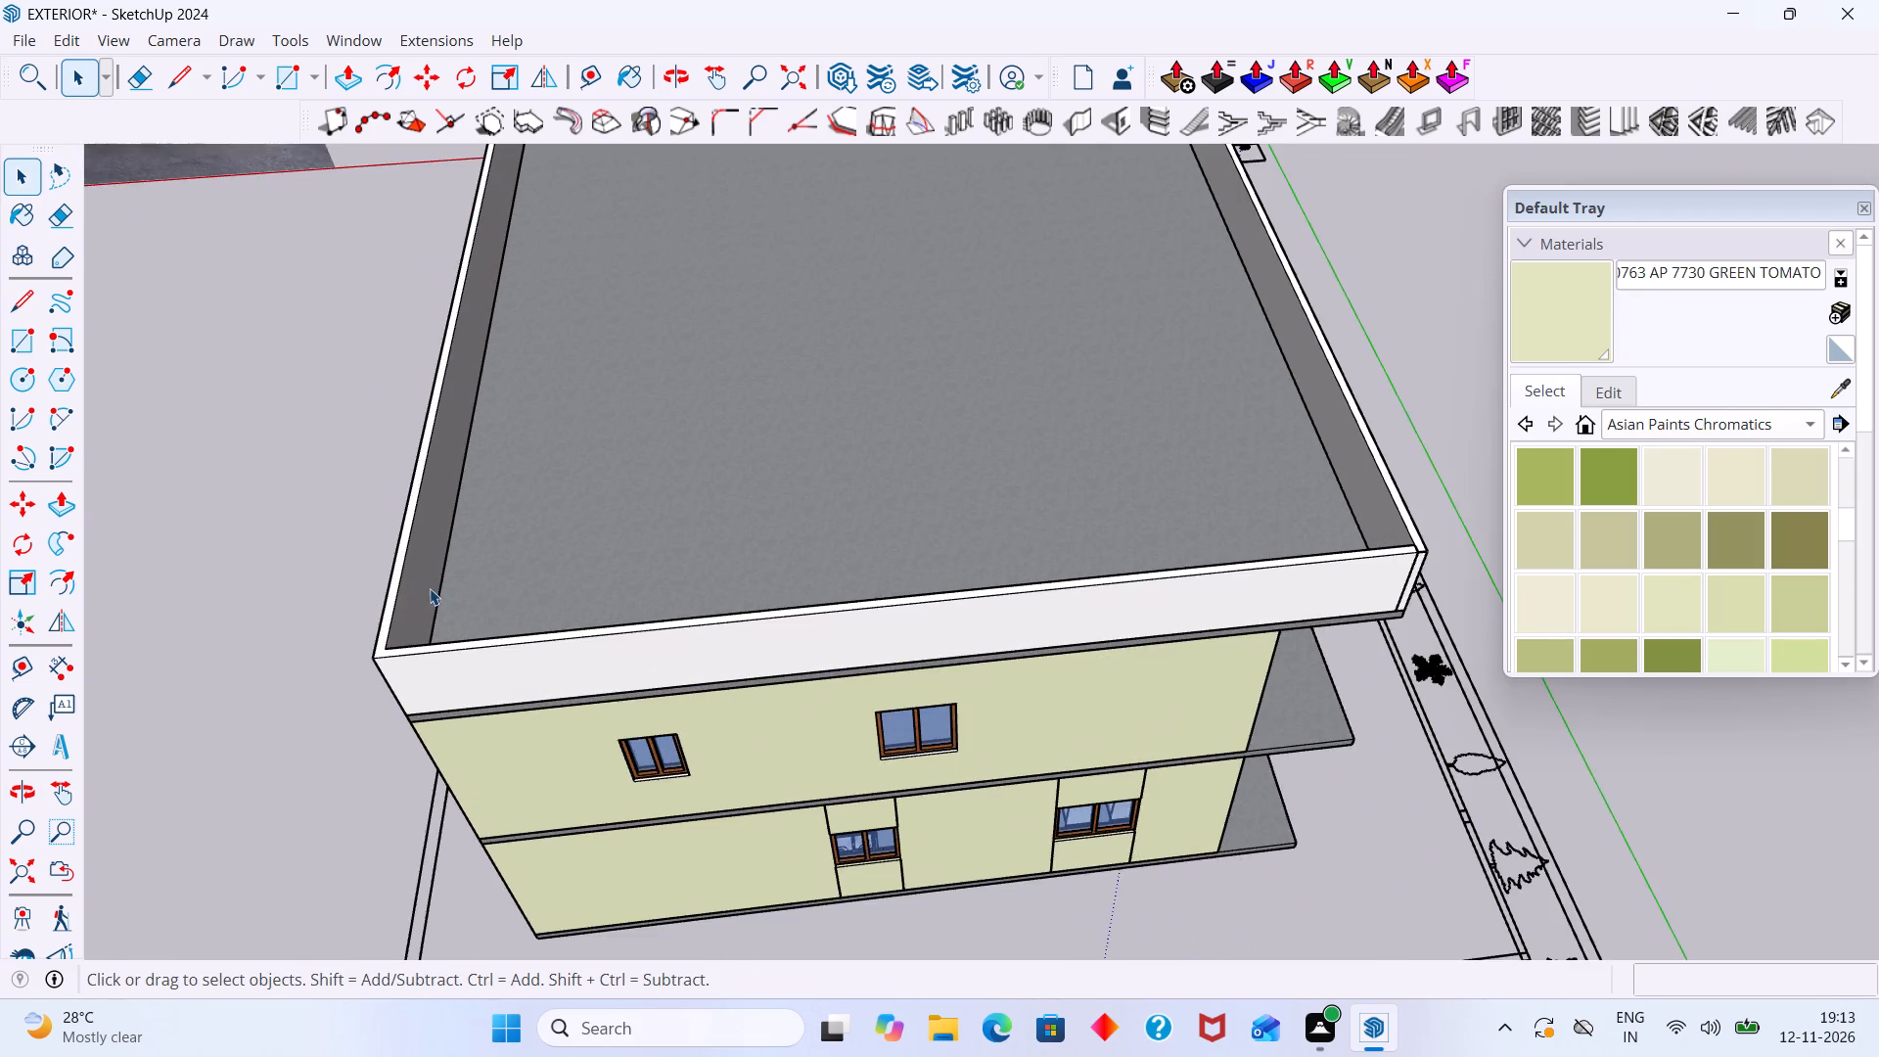
{"action": "scroll", "coordinate": [430, 588], "scroll_direction": "up", "scroll_amount": 1}
{"action": "scroll", "coordinate": [455, 590], "scroll_direction": "down", "scroll_amount": 9}
{"action": "left_click", "coordinate": [1235, 483]}
{"action": "middle_click_drag", "start_coordinate": [894, 574], "coordinate": [644, 564]}
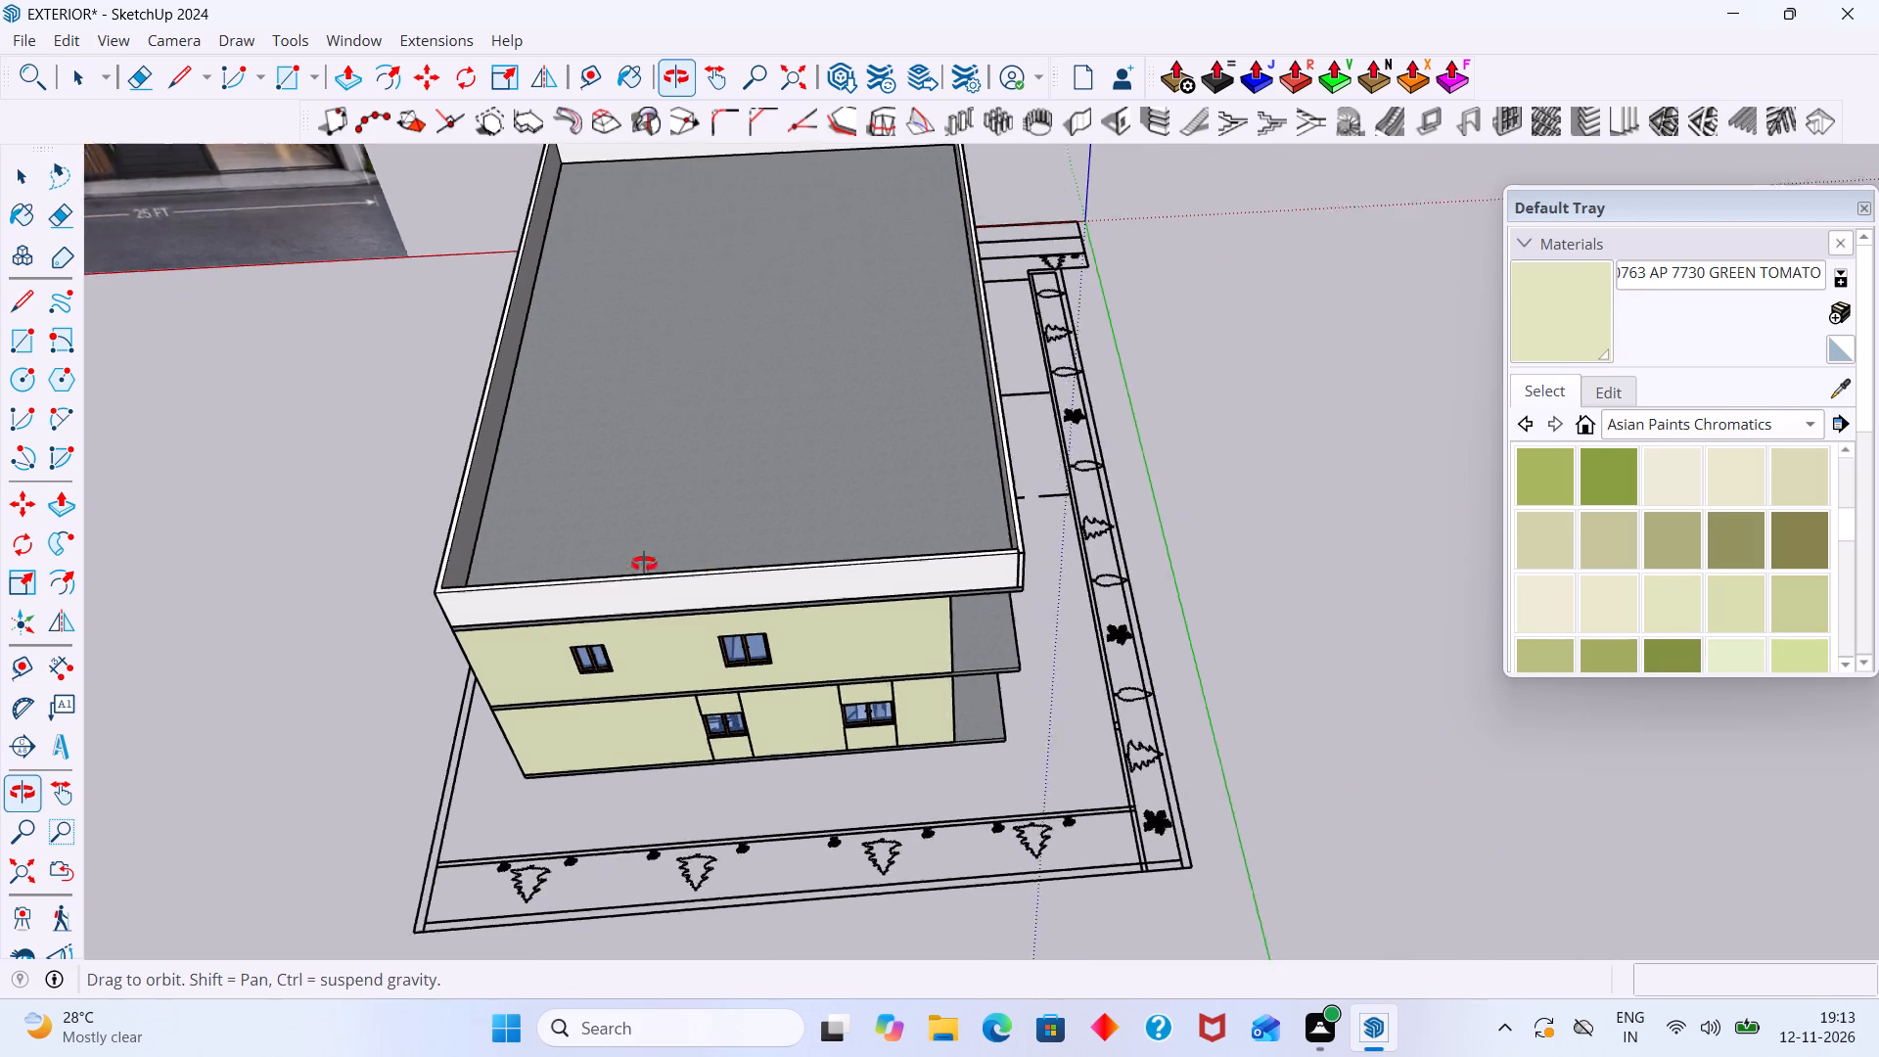
{"action": "middle_click_drag", "start_coordinate": [644, 564], "coordinate": [174, 545]}
{"action": "scroll", "coordinate": [980, 357], "scroll_direction": "up", "scroll_amount": 6}
{"action": "middle_click_drag", "start_coordinate": [837, 342], "coordinate": [815, 315]}
{"action": "left_click", "coordinate": [808, 303]}
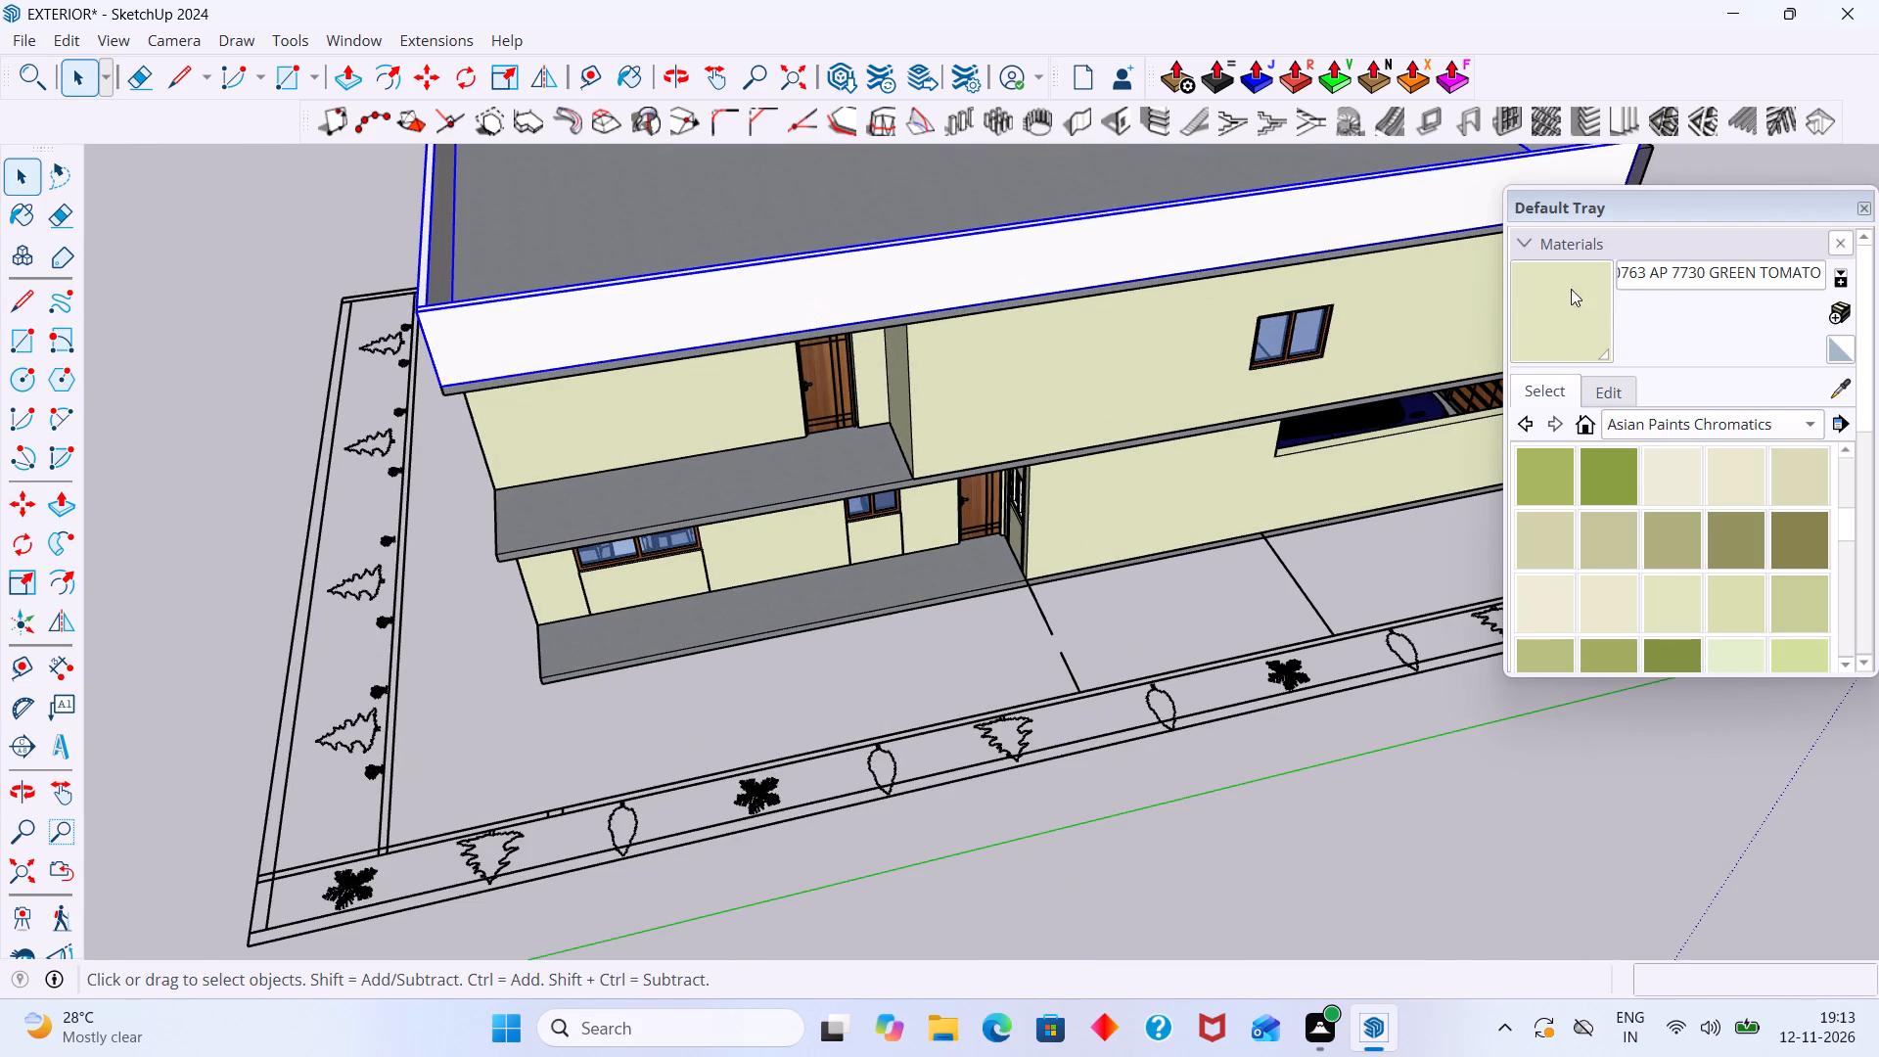
{"action": "left_click", "coordinate": [1531, 327]}
{"action": "left_click", "coordinate": [1107, 248]}
{"action": "scroll", "coordinate": [963, 288], "scroll_direction": "down", "scroll_amount": 4}
{"action": "middle_click_drag", "start_coordinate": [725, 355], "coordinate": [946, 336]}
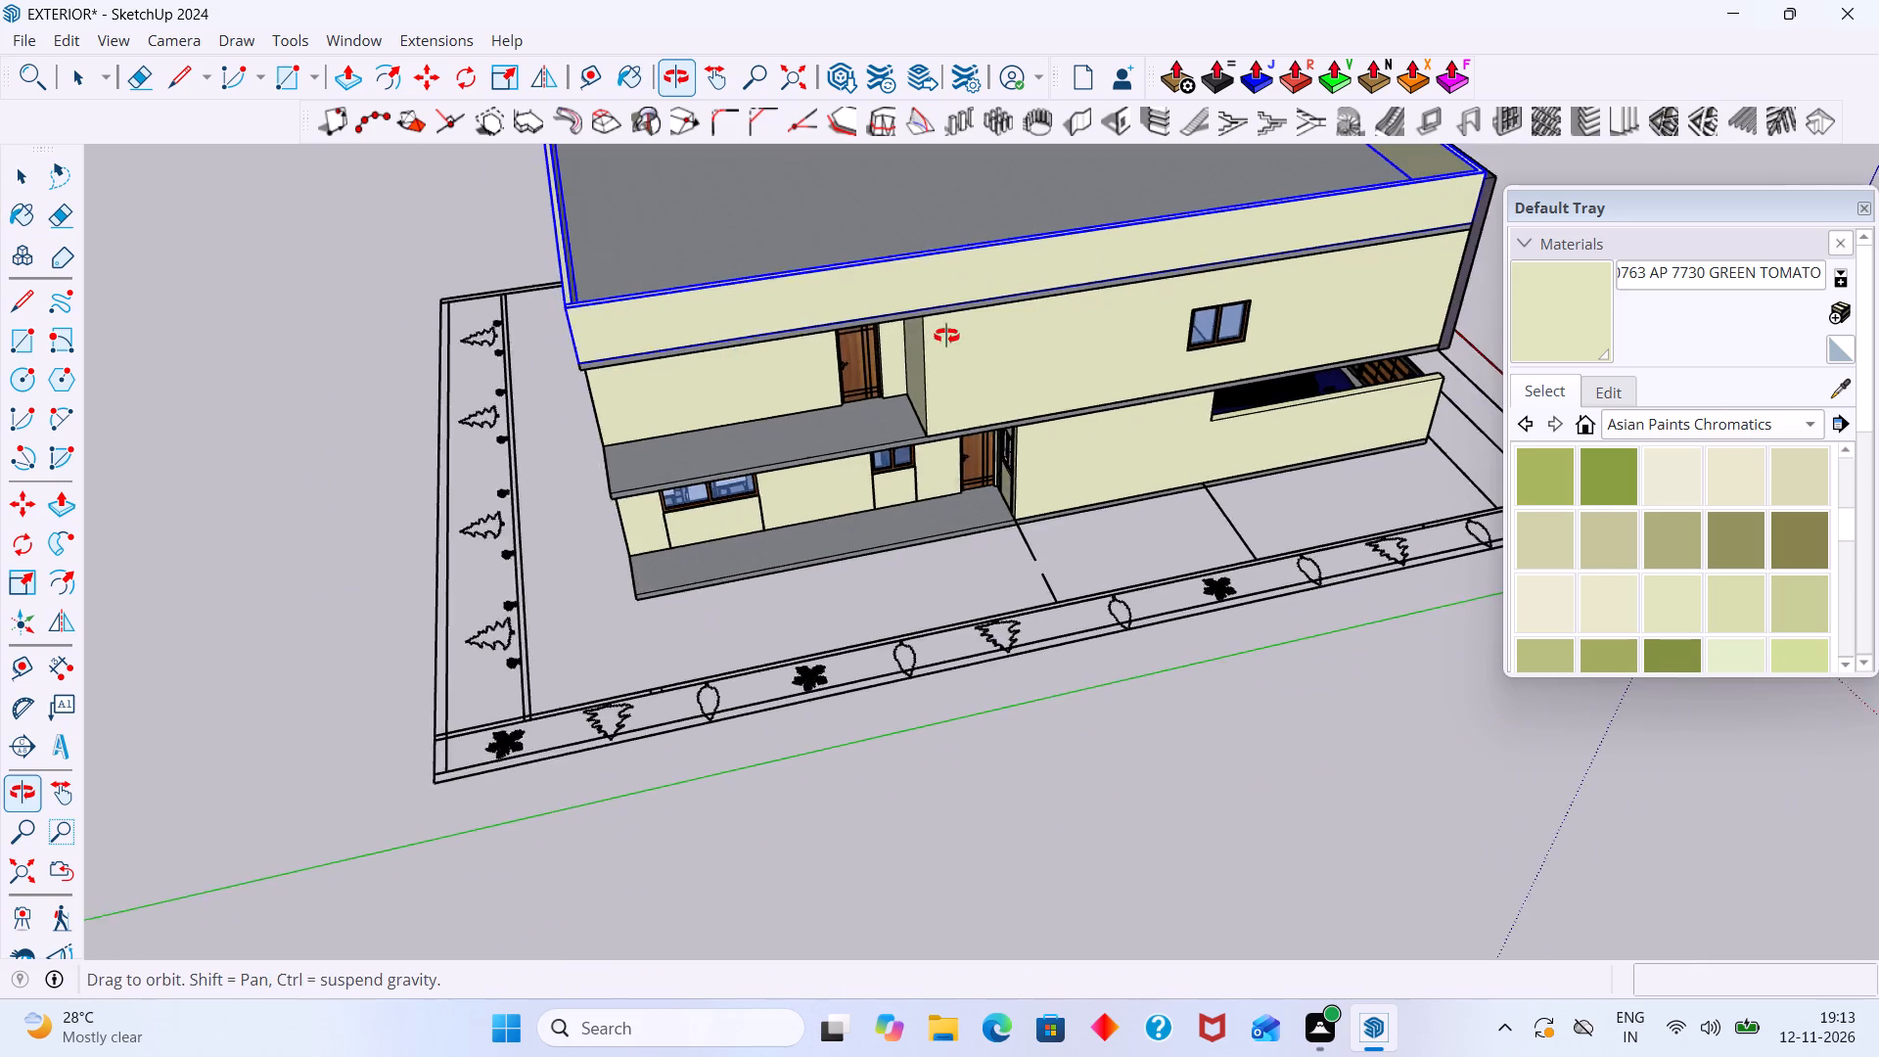
{"action": "middle_click_drag", "start_coordinate": [946, 336], "coordinate": [1183, 289]}
{"action": "scroll", "coordinate": [971, 305], "scroll_direction": "up", "scroll_amount": 2}
{"action": "scroll", "coordinate": [900, 325], "scroll_direction": "down", "scroll_amount": 8}
{"action": "key", "text": "space"}
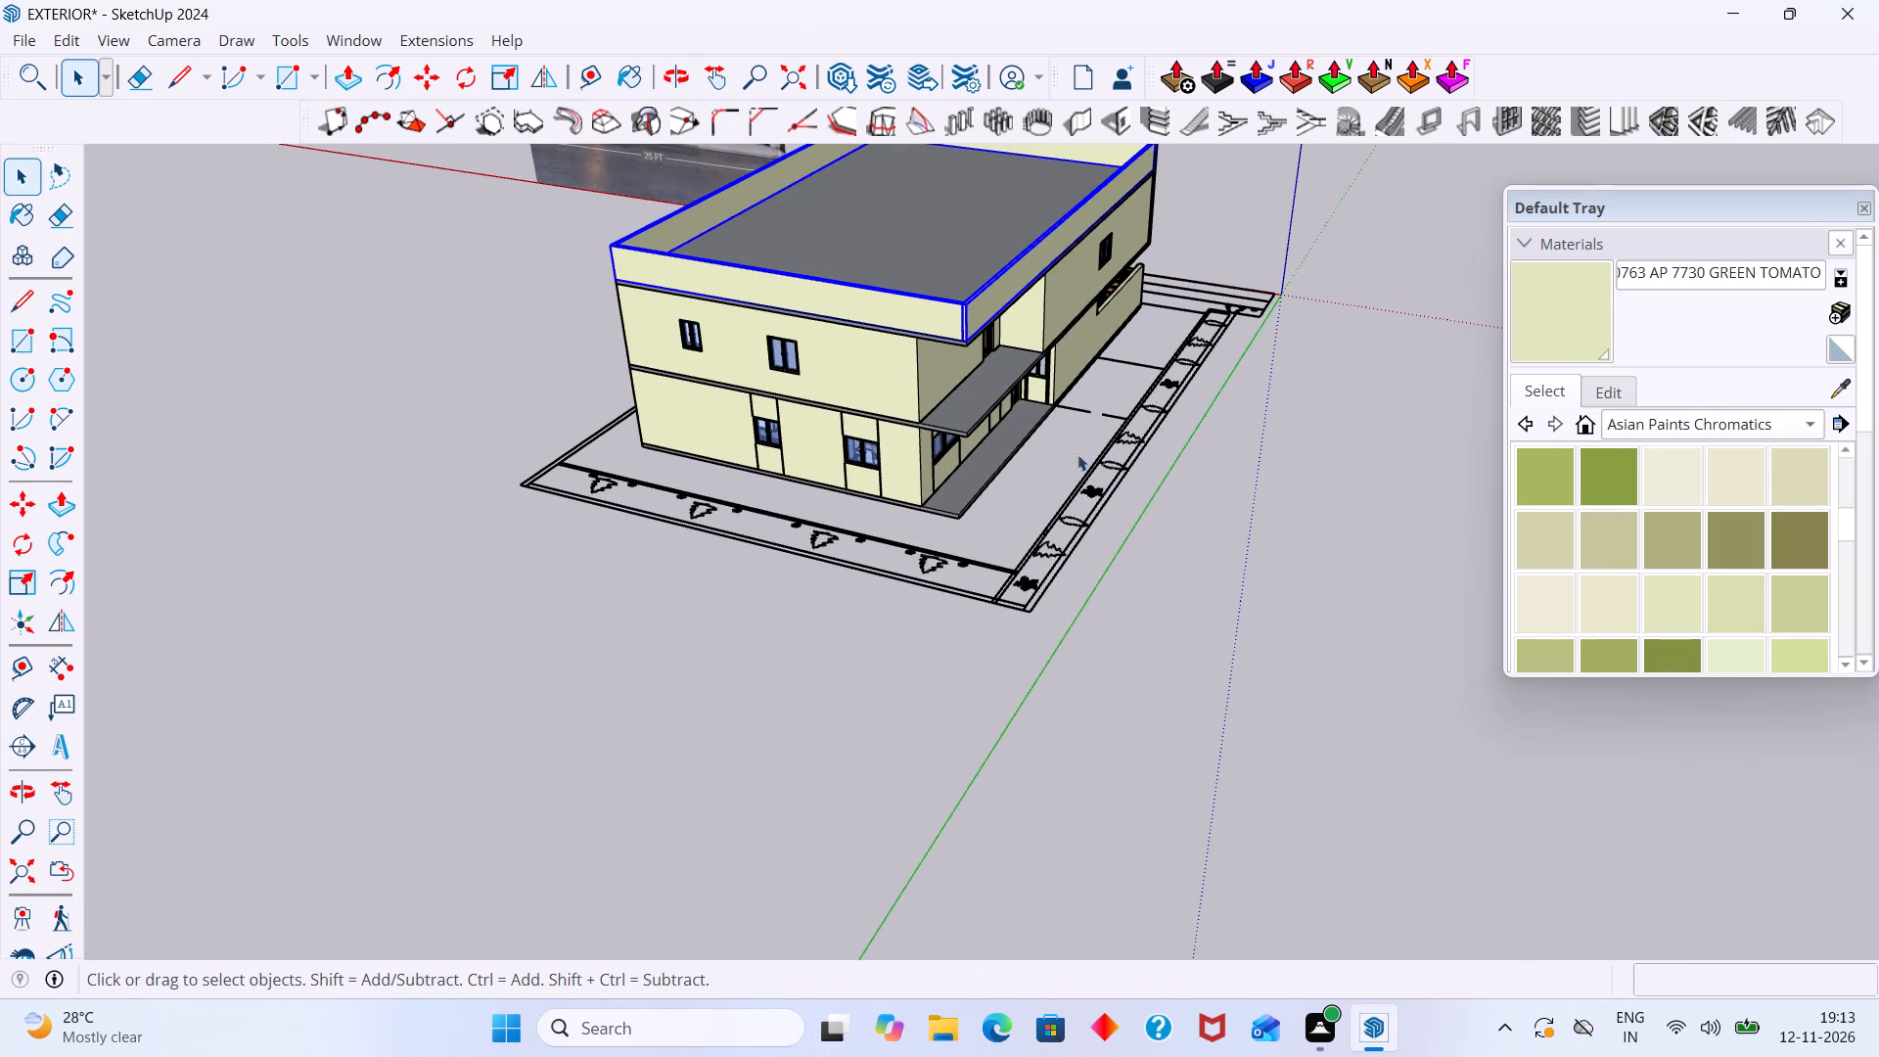
{"action": "left_click", "coordinate": [1118, 651]}
Examine the front facade together with the new roof-level walls.
{"action": "scroll", "coordinate": [1069, 638], "scroll_direction": "down", "scroll_amount": 1}
{"action": "middle_click_drag", "start_coordinate": [1069, 650], "coordinate": [0, 514]}
{"action": "middle_click_drag", "start_coordinate": [921, 369], "coordinate": [541, 467]}
{"action": "scroll", "coordinate": [848, 328], "scroll_direction": "up", "scroll_amount": 3}
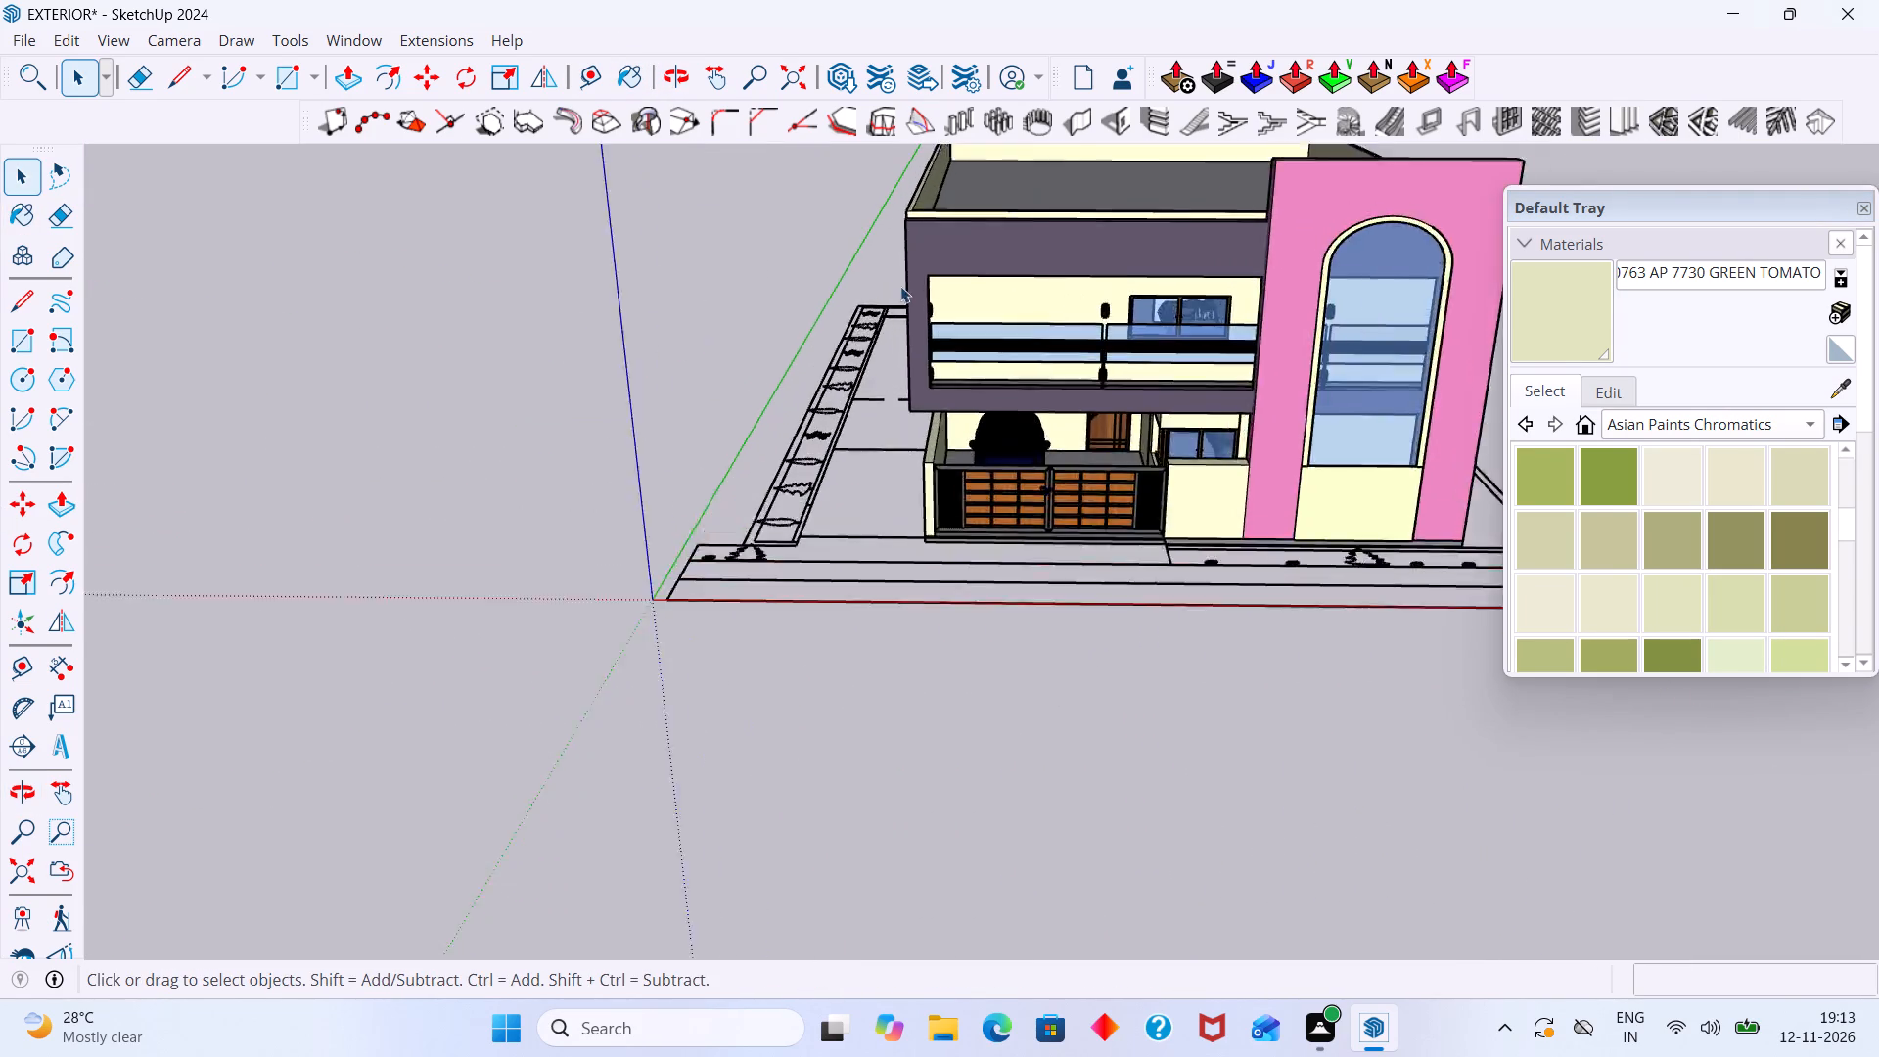
{"action": "scroll", "coordinate": [900, 286], "scroll_direction": "up", "scroll_amount": 1}
{"action": "scroll", "coordinate": [902, 270], "scroll_direction": "down", "scroll_amount": 9}
{"action": "scroll", "coordinate": [923, 279], "scroll_direction": "up", "scroll_amount": 1}
{"action": "scroll", "coordinate": [924, 278], "scroll_direction": "down", "scroll_amount": 2}
{"action": "scroll", "coordinate": [1014, 362], "scroll_direction": "up", "scroll_amount": 5}
Erase the boundary and border lines of the side planting strip, plus the paving lines and tree symbol at the front corner.
{"action": "middle_click_drag", "start_coordinate": [939, 370], "coordinate": [1111, 486]}
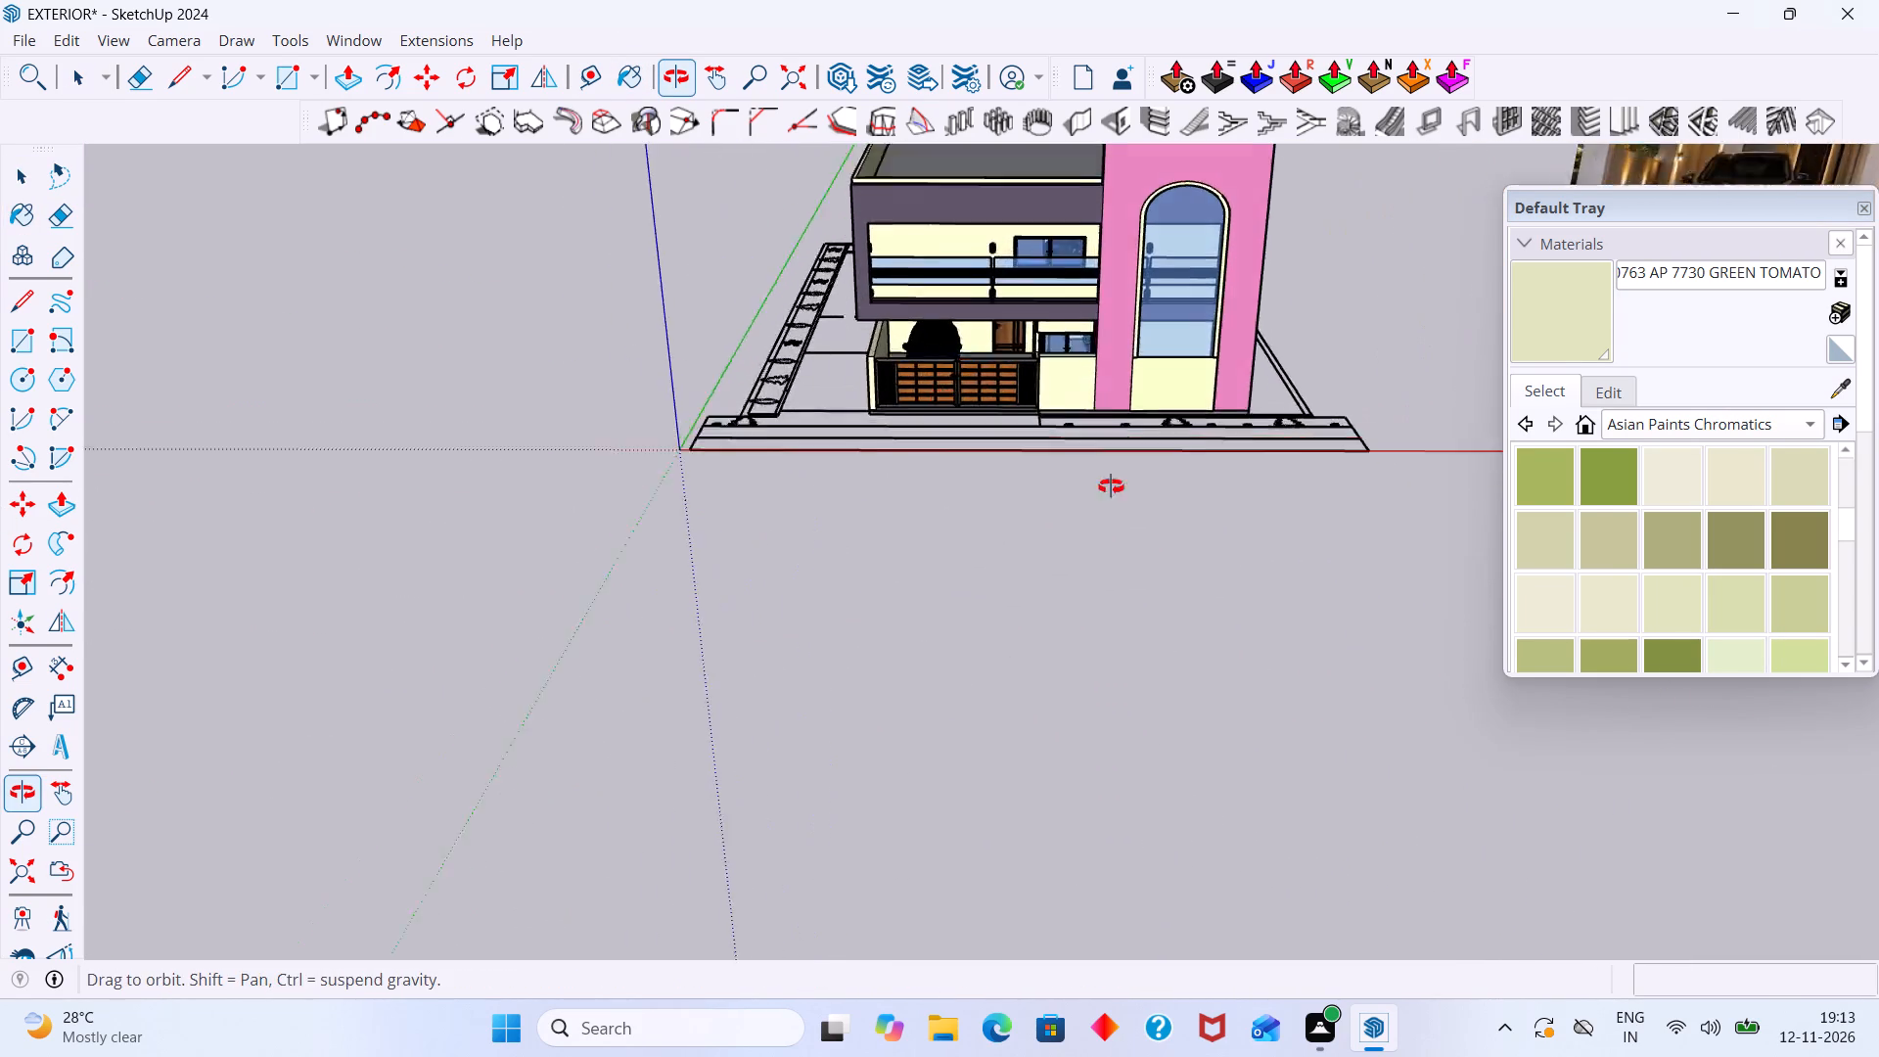
{"action": "middle_click_drag", "start_coordinate": [1111, 486], "coordinate": [1397, 501]}
{"action": "scroll", "coordinate": [894, 475], "scroll_direction": "up", "scroll_amount": 7}
{"action": "left_click_drag", "start_coordinate": [762, 408], "coordinate": [696, 437]}
{"action": "key", "text": "Delete"}
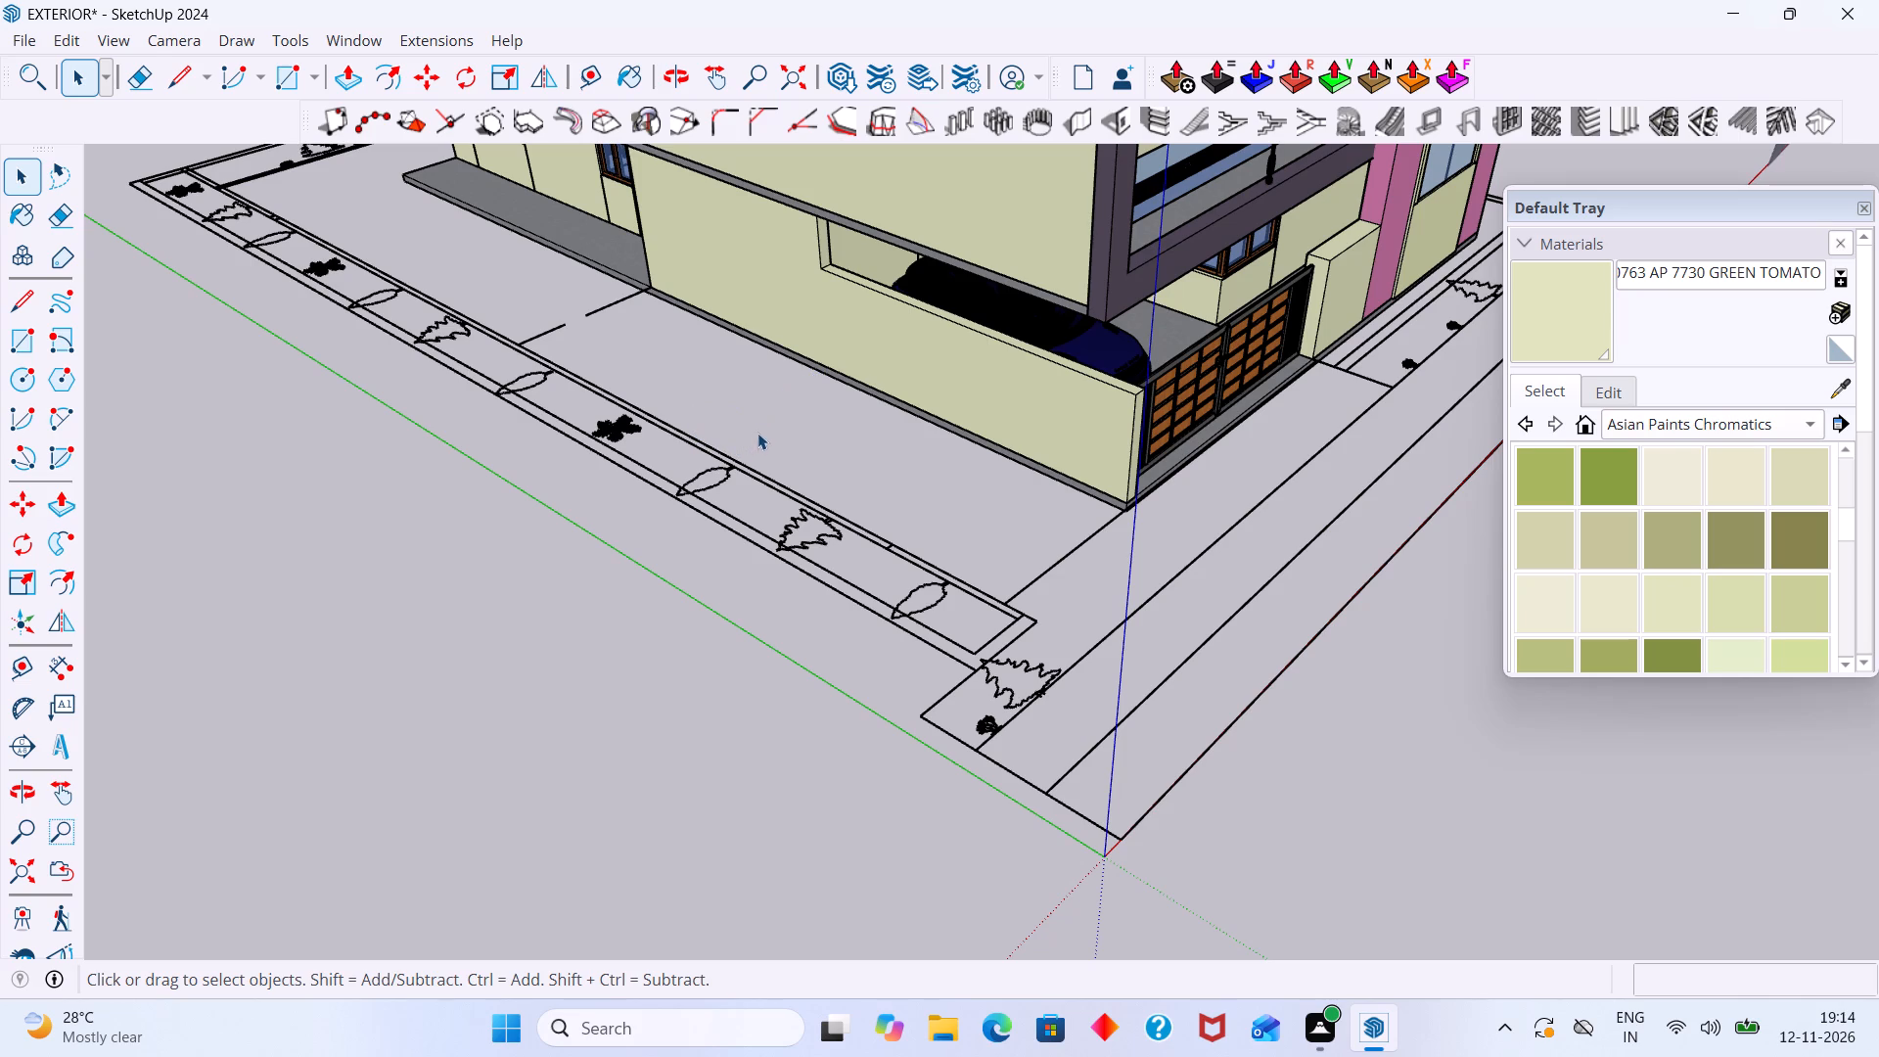
{"action": "key", "text": "e"}
{"action": "left_click_drag", "start_coordinate": [769, 411], "coordinate": [708, 582]}
{"action": "left_click_drag", "start_coordinate": [907, 522], "coordinate": [1244, 781]}
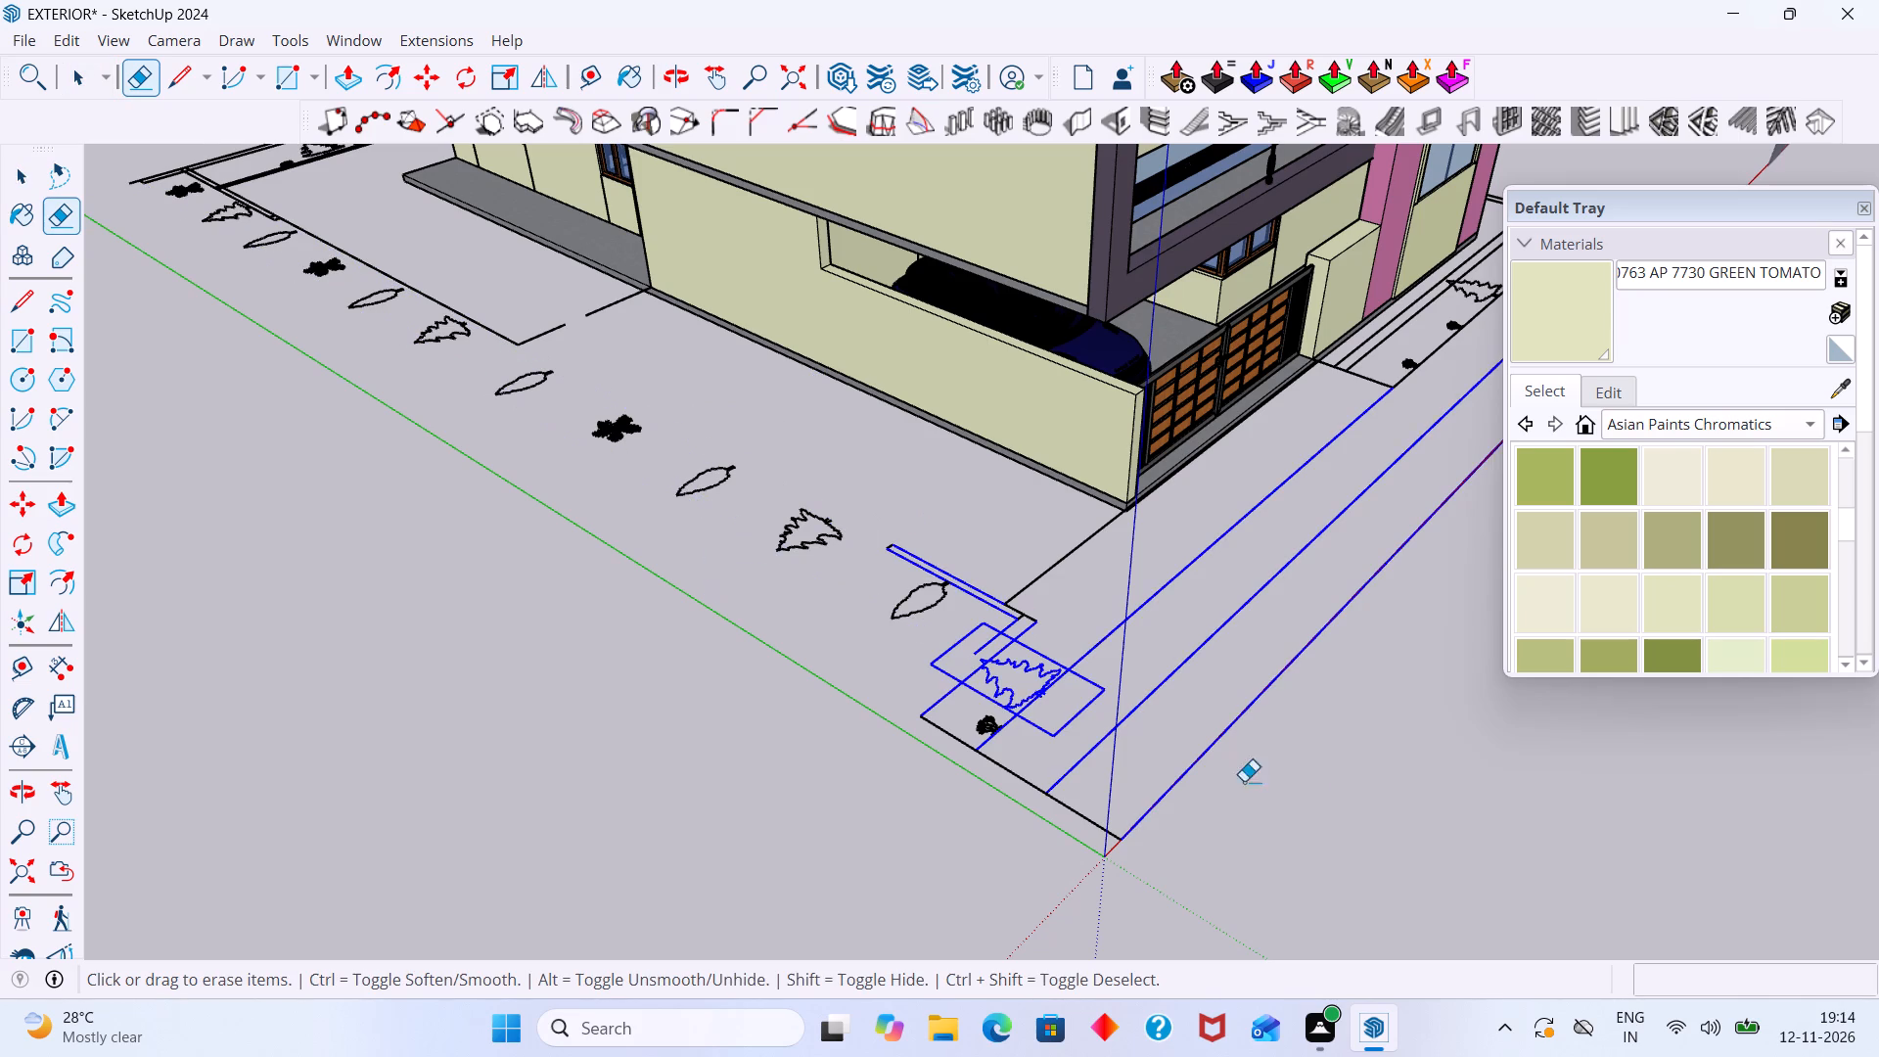
{"action": "left_click_drag", "start_coordinate": [1244, 781], "coordinate": [1040, 583]}
Erase the row of plant symbols along the side strip and the leftover border line and shrub at the front corner.
{"action": "left_click_drag", "start_coordinate": [980, 544], "coordinate": [537, 407]}
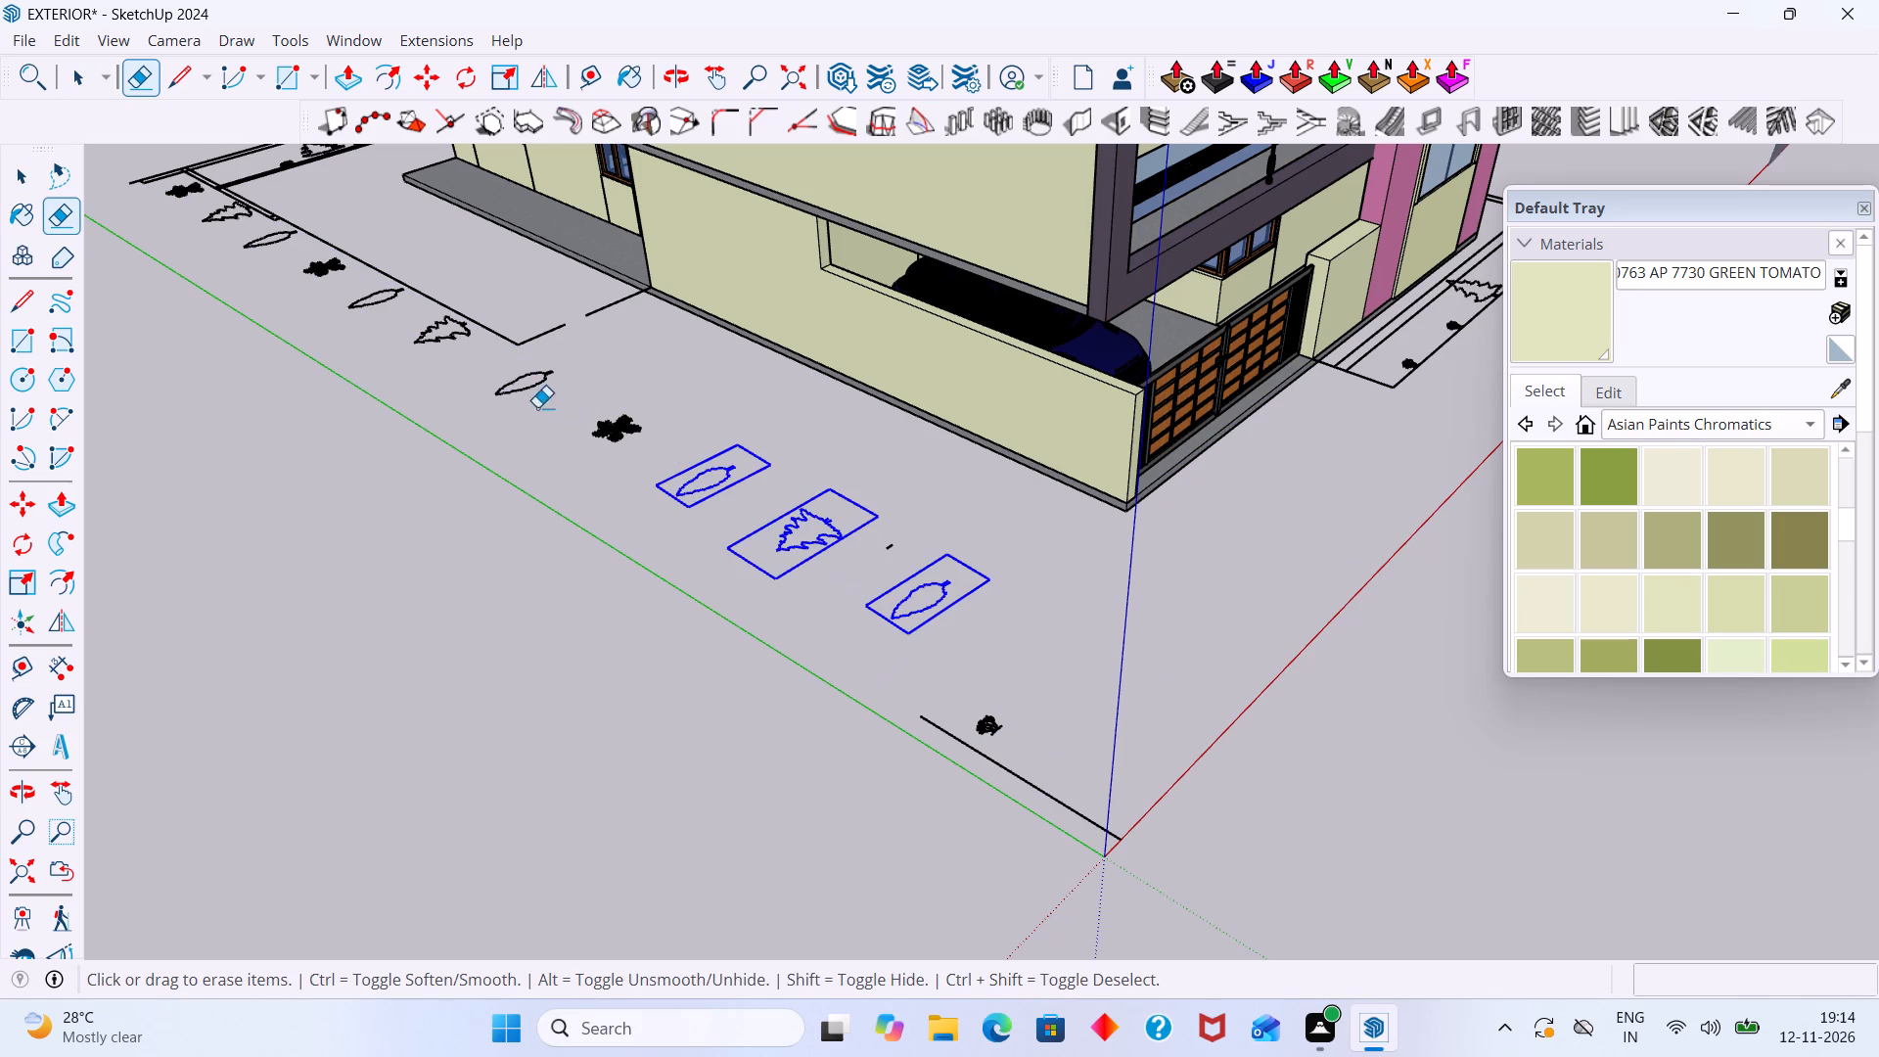
{"action": "left_click_drag", "start_coordinate": [537, 407], "coordinate": [419, 291]}
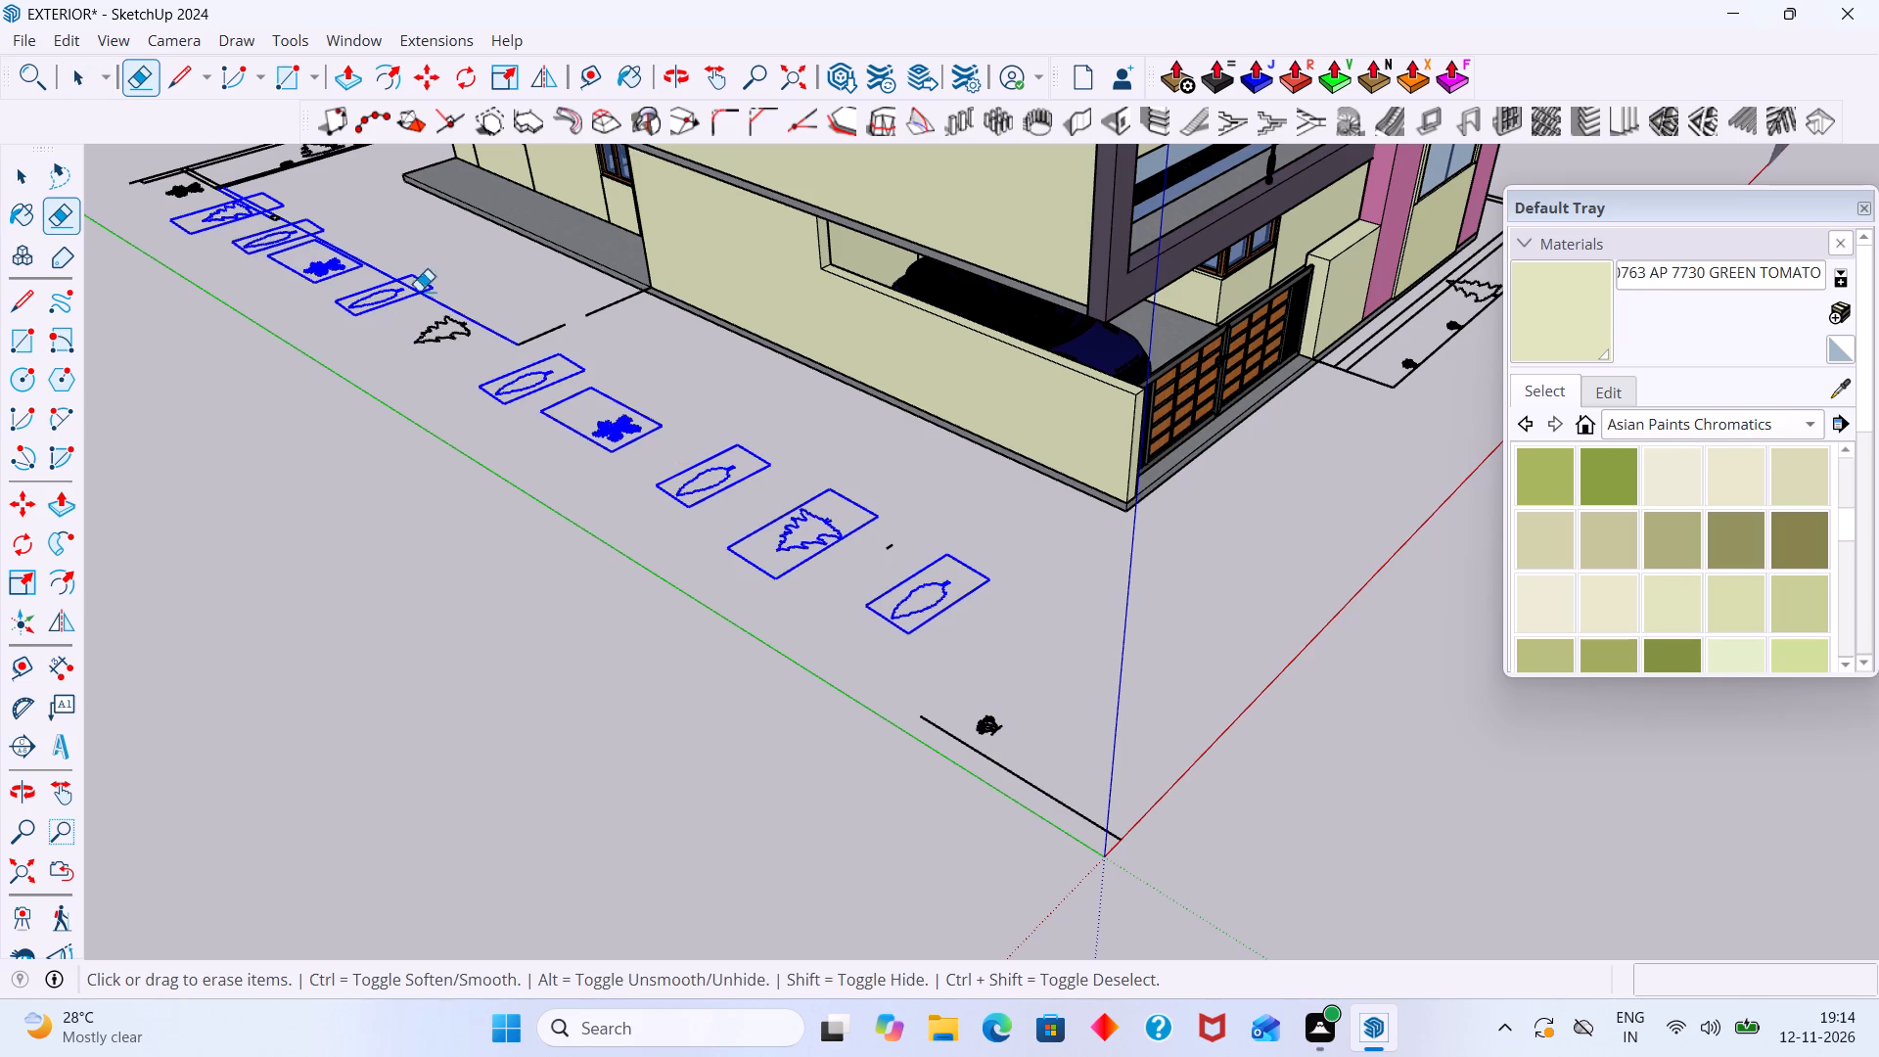
{"action": "left_click_drag", "start_coordinate": [419, 291], "coordinate": [557, 327]}
{"action": "scroll", "coordinate": [576, 336], "scroll_direction": "down", "scroll_amount": 3}
{"action": "left_click_drag", "start_coordinate": [985, 642], "coordinate": [815, 583]}
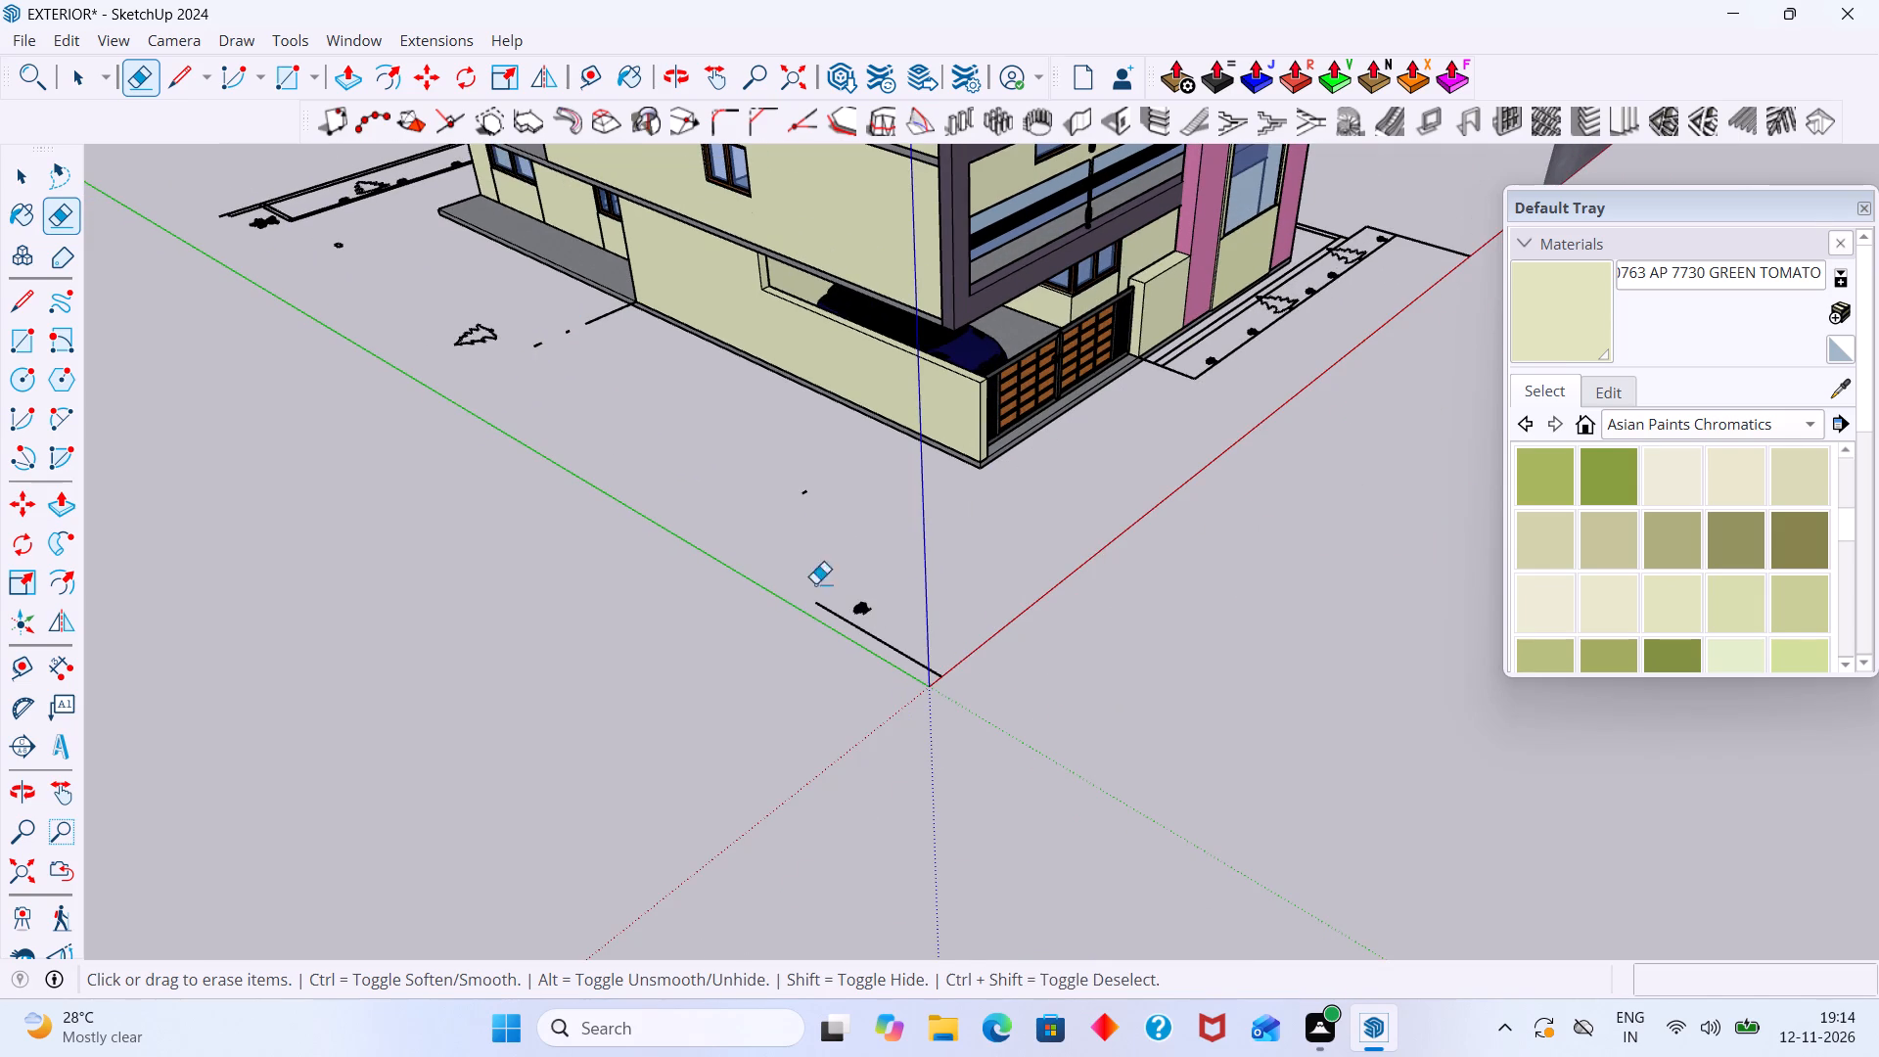
{"action": "left_click_drag", "start_coordinate": [815, 583], "coordinate": [797, 478]}
Erase the outer border line and plant symbols of the planting strip along the front facade.
{"action": "left_click_drag", "start_coordinate": [1364, 246], "coordinate": [1298, 312]}
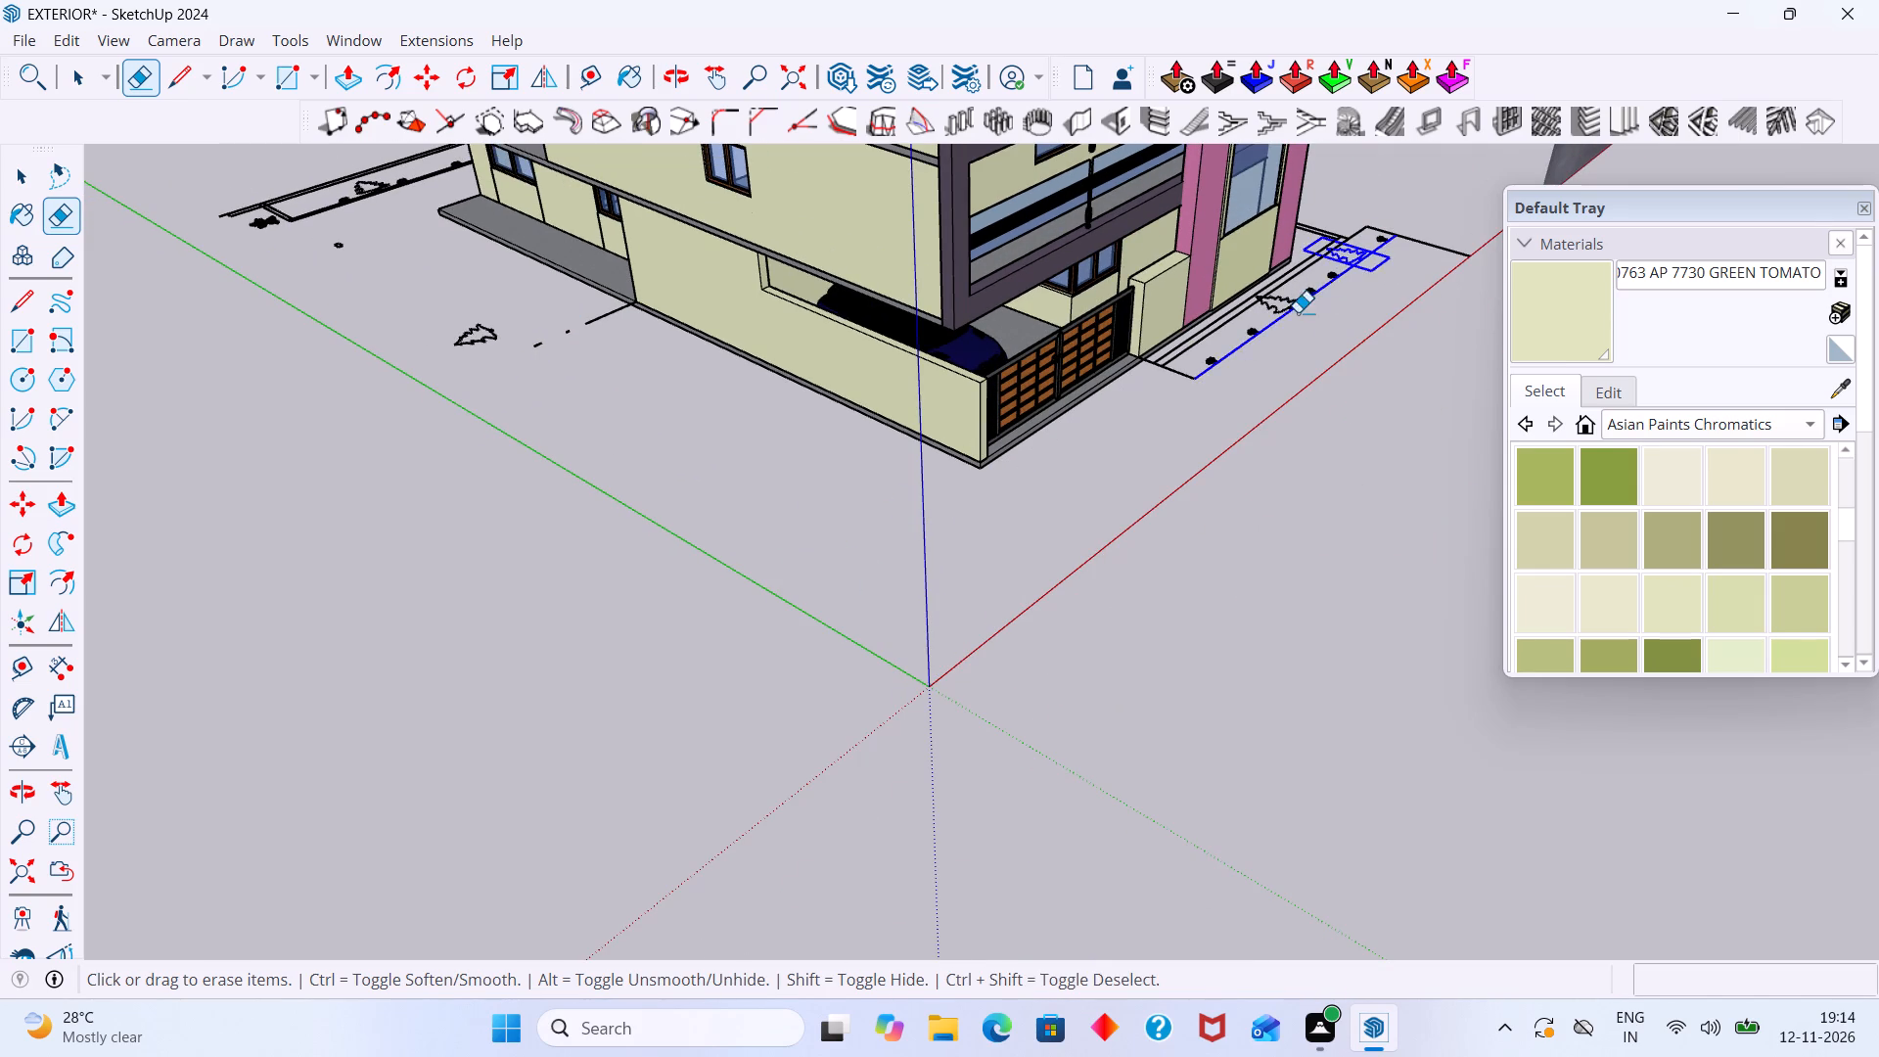
{"action": "left_click_drag", "start_coordinate": [1298, 312], "coordinate": [1184, 389]}
Erase the boundary lines, strip borders and shrub symbol around the front corner beside the pink arched frame, keeping the building intact.
{"action": "scroll", "coordinate": [1190, 374], "scroll_direction": "down", "scroll_amount": 5}
{"action": "middle_click_drag", "start_coordinate": [1191, 376], "coordinate": [656, 376]}
{"action": "scroll", "coordinate": [1215, 411], "scroll_direction": "up", "scroll_amount": 6}
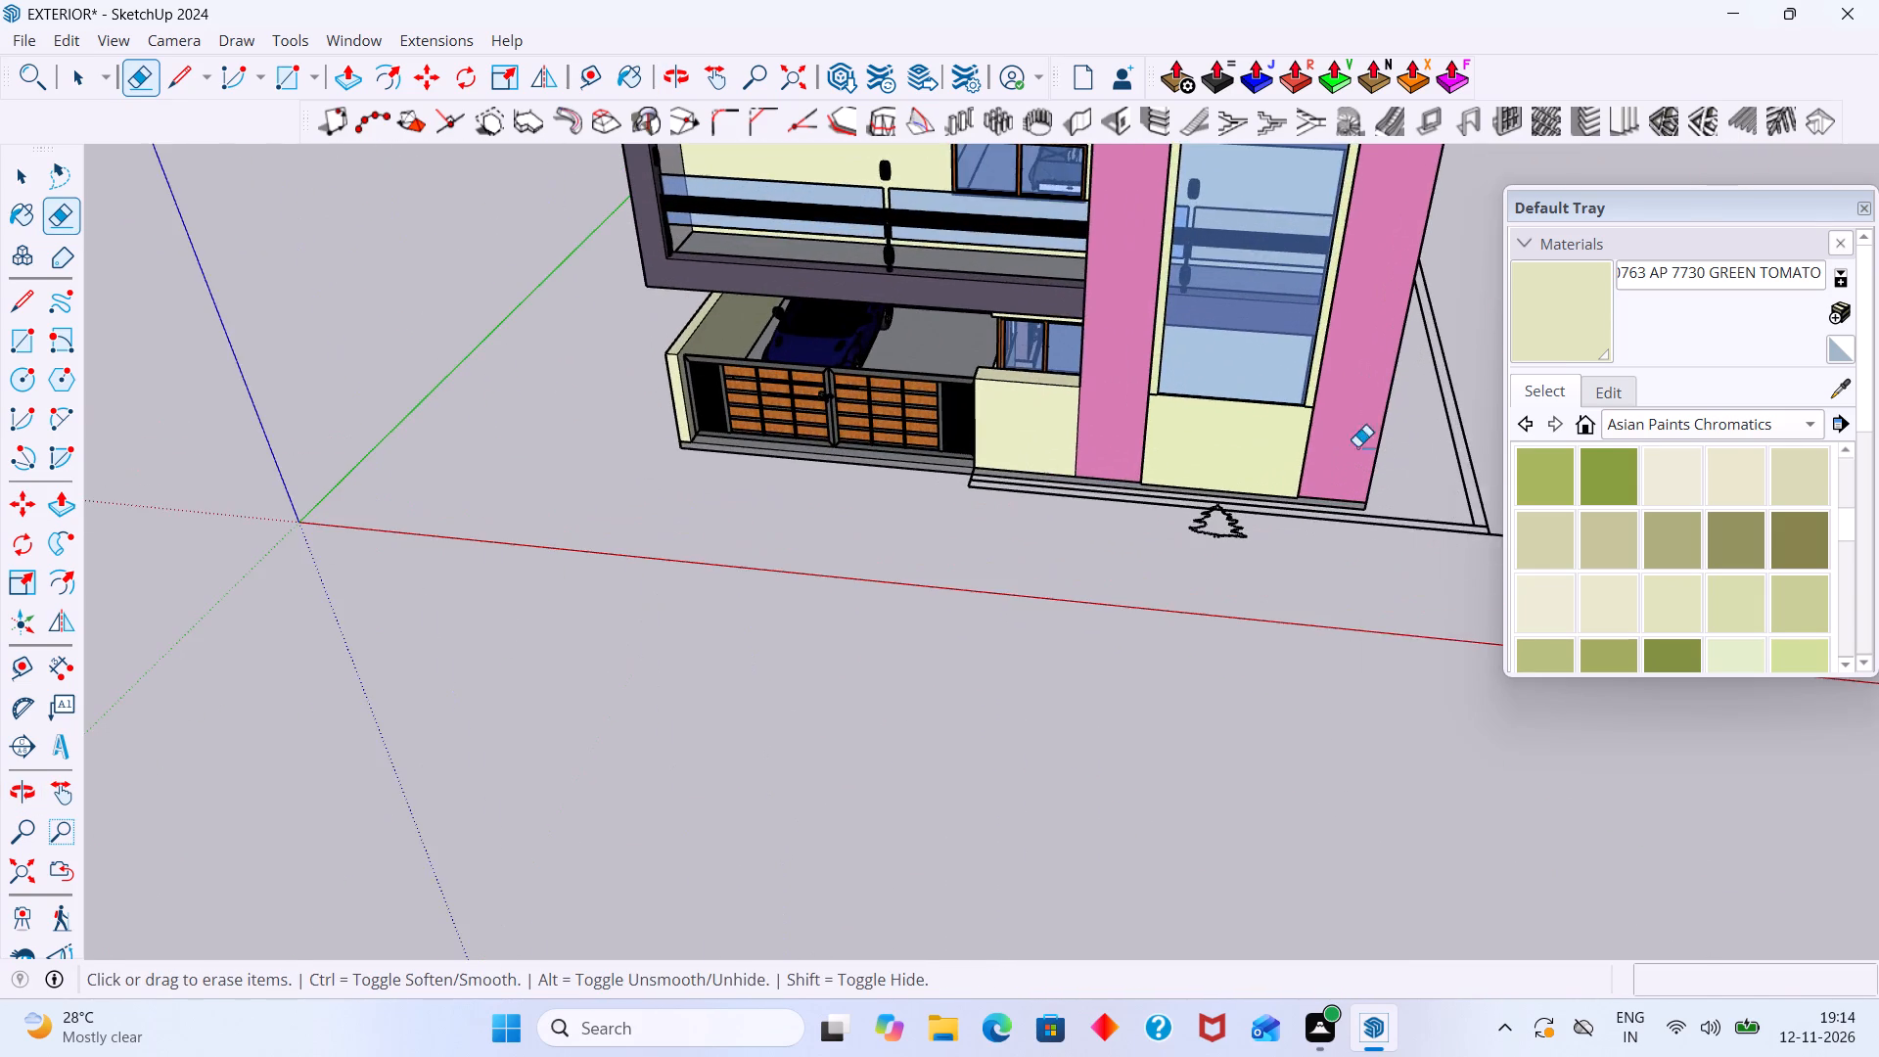
{"action": "scroll", "coordinate": [1445, 511], "scroll_direction": "up", "scroll_amount": 2}
{"action": "scroll", "coordinate": [1445, 499], "scroll_direction": "down", "scroll_amount": 1}
{"action": "middle_click_drag", "start_coordinate": [1445, 496], "coordinate": [826, 358]}
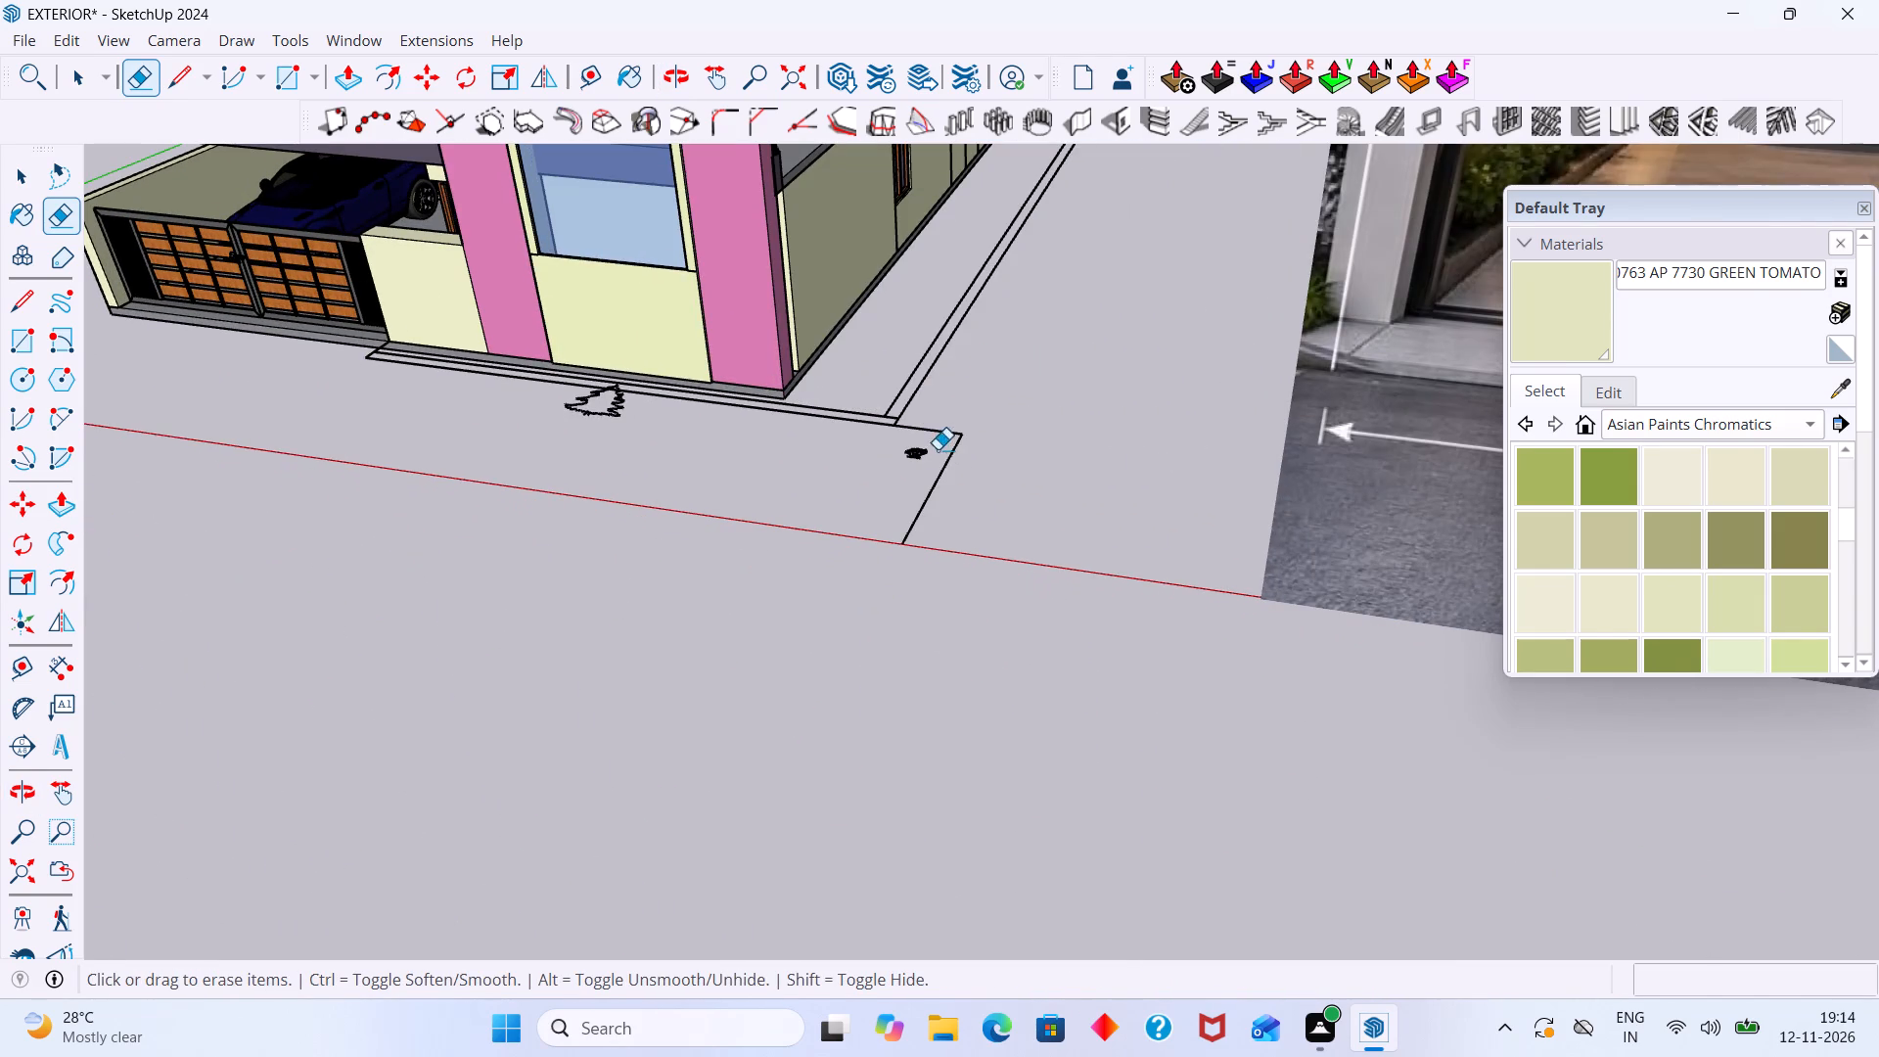
{"action": "left_click_drag", "start_coordinate": [938, 449], "coordinate": [841, 329]}
{"action": "key", "text": "ctrl+z"}
{"action": "left_click_drag", "start_coordinate": [911, 362], "coordinate": [923, 410]}
{"action": "left_click_drag", "start_coordinate": [898, 381], "coordinate": [883, 434]}
{"action": "left_click_drag", "start_coordinate": [951, 388], "coordinate": [956, 471]}
{"action": "left_click_drag", "start_coordinate": [916, 391], "coordinate": [924, 487]}
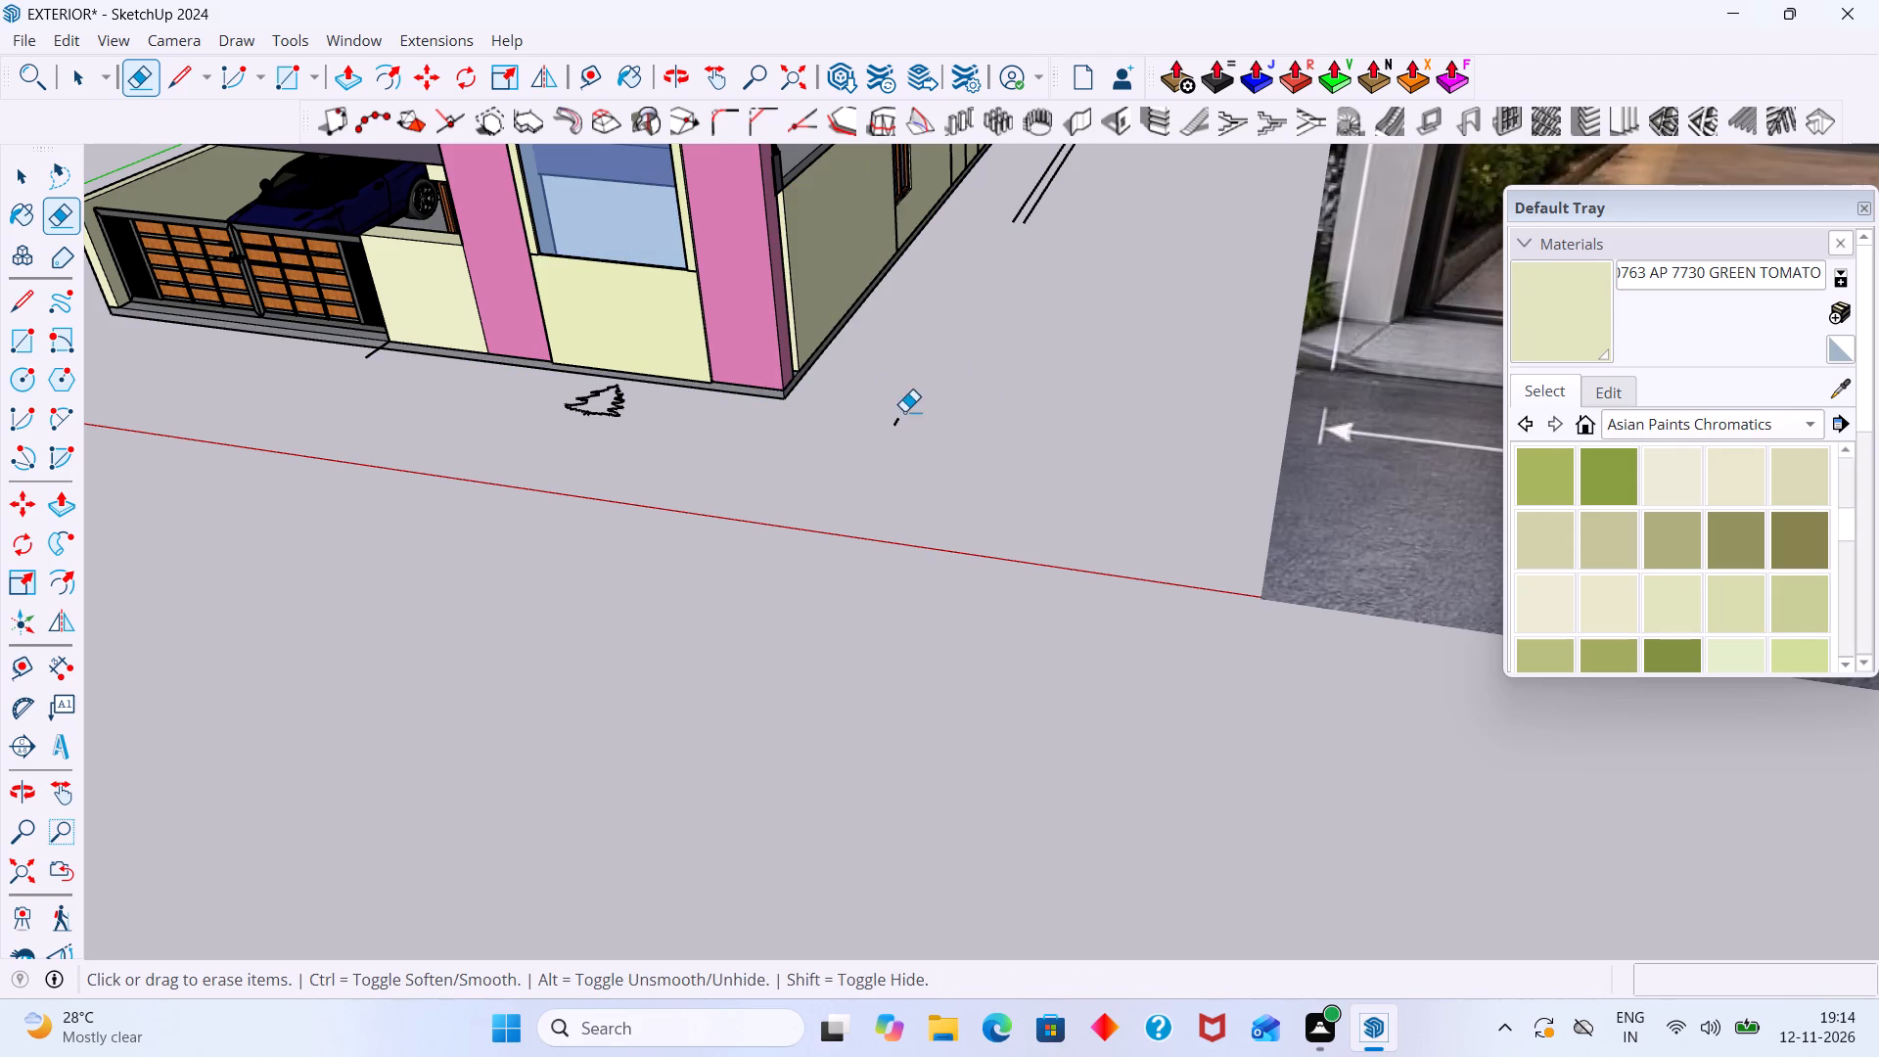
{"action": "left_click_drag", "start_coordinate": [901, 413], "coordinate": [898, 470]}
{"action": "left_click_drag", "start_coordinate": [891, 428], "coordinate": [901, 420]}
Erase the tree symbol in front of the pink arched frame and the short line stub beside the gate.
{"action": "scroll", "coordinate": [905, 407], "scroll_direction": "down", "scroll_amount": 2}
{"action": "scroll", "coordinate": [741, 423], "scroll_direction": "up", "scroll_amount": 3}
{"action": "left_click_drag", "start_coordinate": [643, 380], "coordinate": [638, 380]}
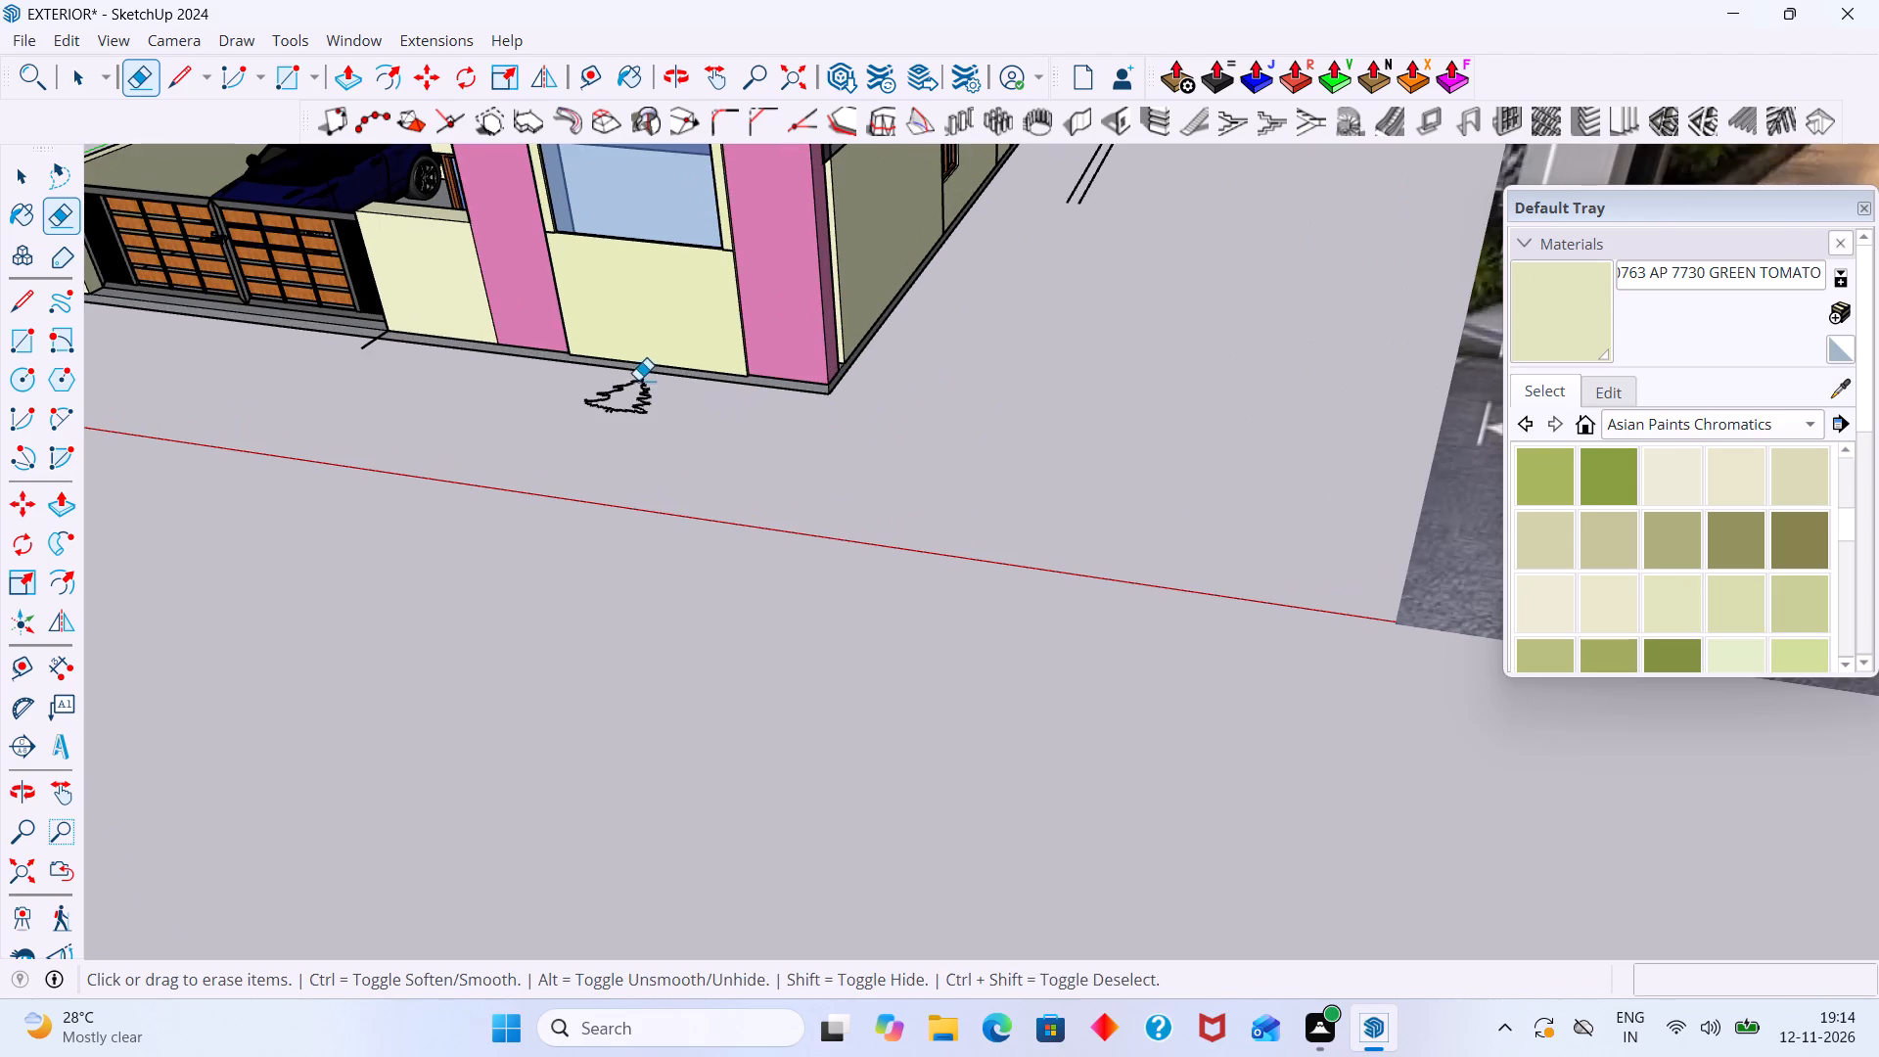
{"action": "left_click_drag", "start_coordinate": [638, 380], "coordinate": [615, 390]}
{"action": "scroll", "coordinate": [756, 389], "scroll_direction": "down", "scroll_amount": 2}
{"action": "middle_click_drag", "start_coordinate": [603, 419], "coordinate": [755, 650], "text": "shift"}
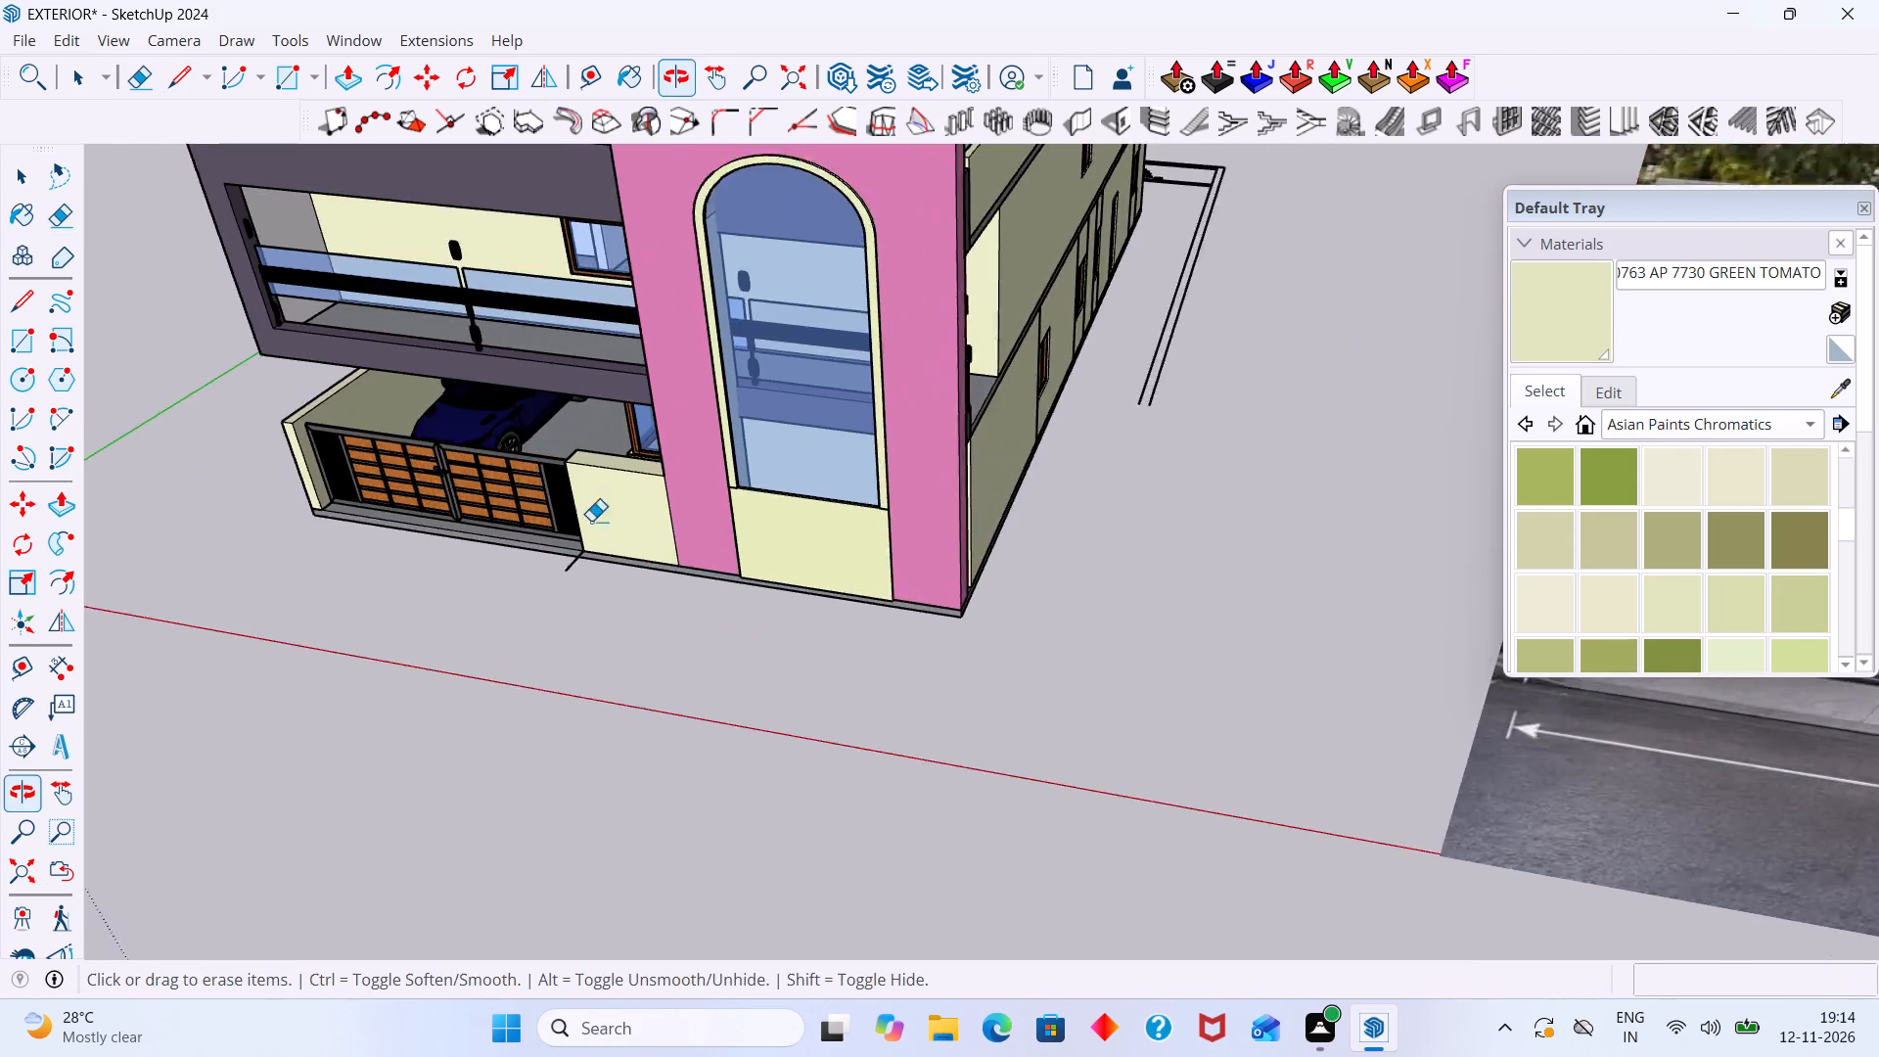
{"action": "scroll", "coordinate": [579, 511], "scroll_direction": "up", "scroll_amount": 9}
{"action": "left_click", "coordinate": [552, 588]}
Erase the pair of parallel border lines running along the far side wall of the house.
{"action": "scroll", "coordinate": [551, 593], "scroll_direction": "down", "scroll_amount": 13}
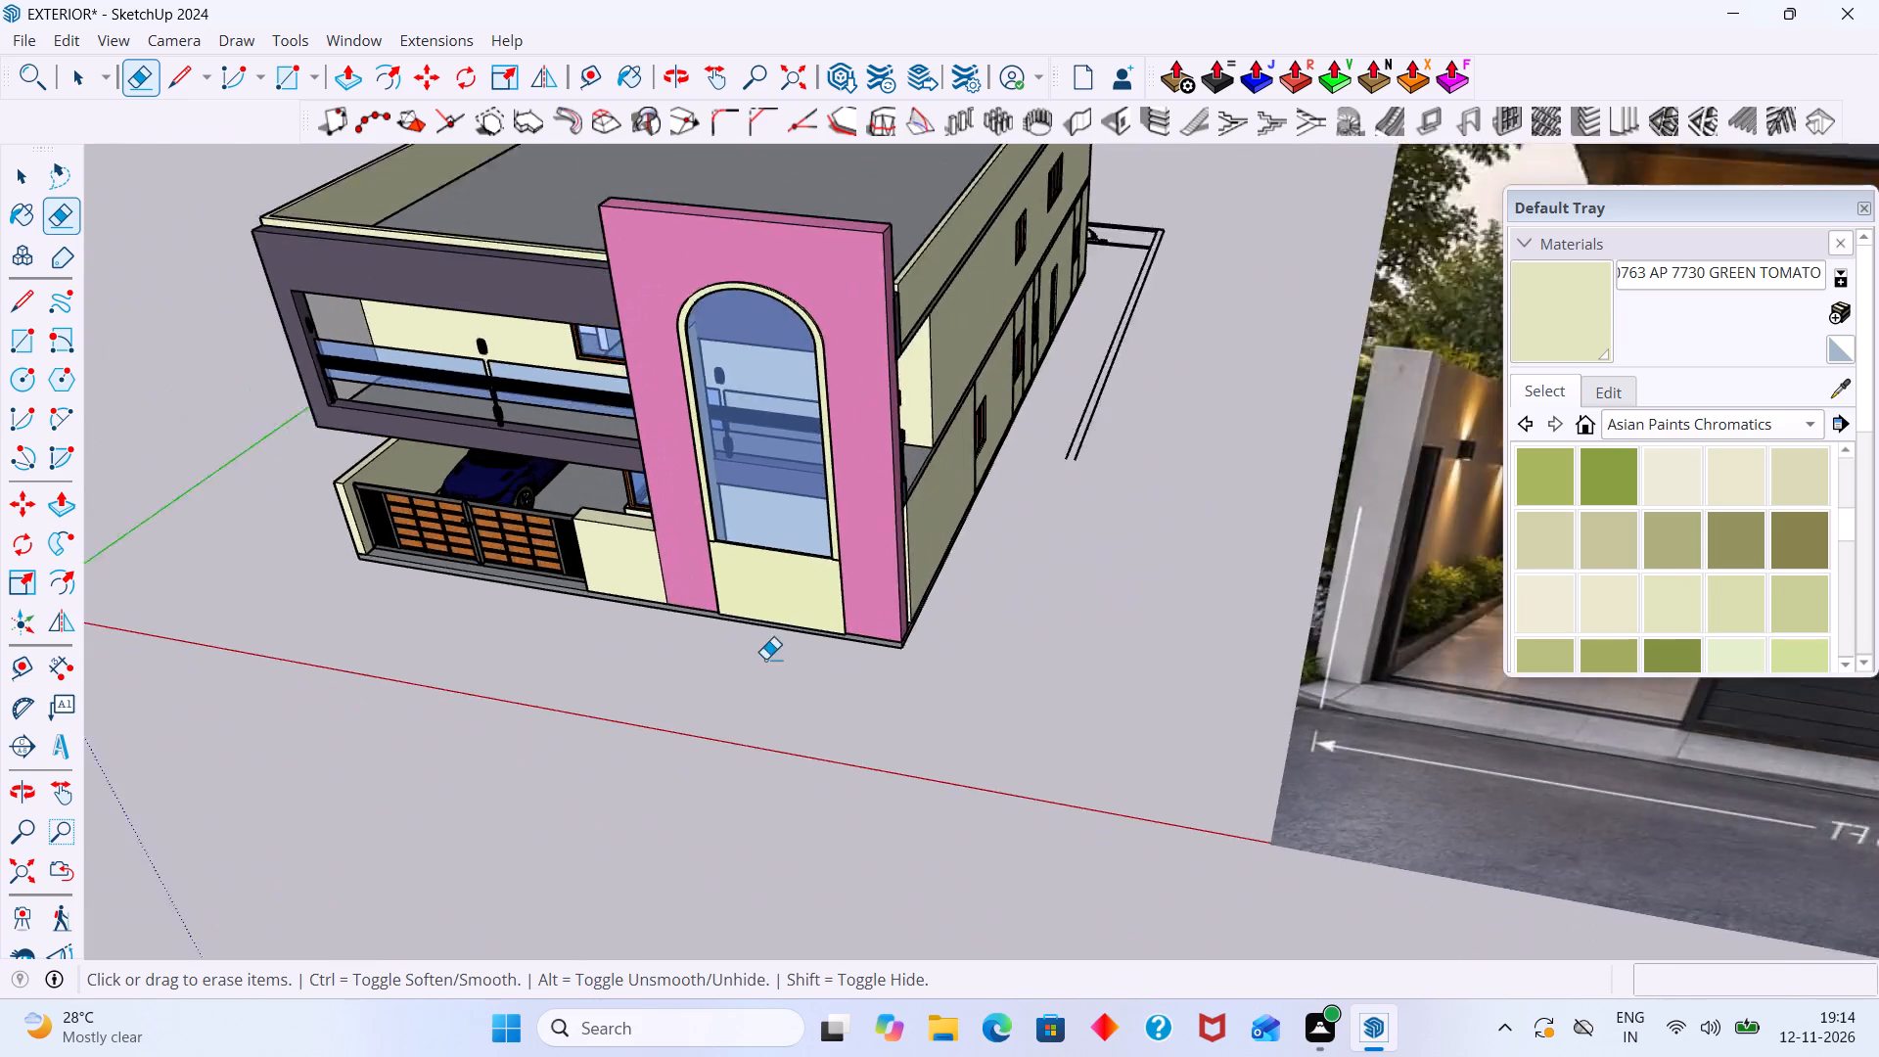
{"action": "scroll", "coordinate": [765, 659], "scroll_direction": "down", "scroll_amount": 1}
{"action": "middle_click_drag", "start_coordinate": [1032, 606], "coordinate": [705, 704]}
{"action": "middle_click_drag", "start_coordinate": [692, 604], "coordinate": [852, 594]}
{"action": "scroll", "coordinate": [794, 593], "scroll_direction": "up", "scroll_amount": 7}
{"action": "left_click_drag", "start_coordinate": [778, 582], "coordinate": [771, 579]}
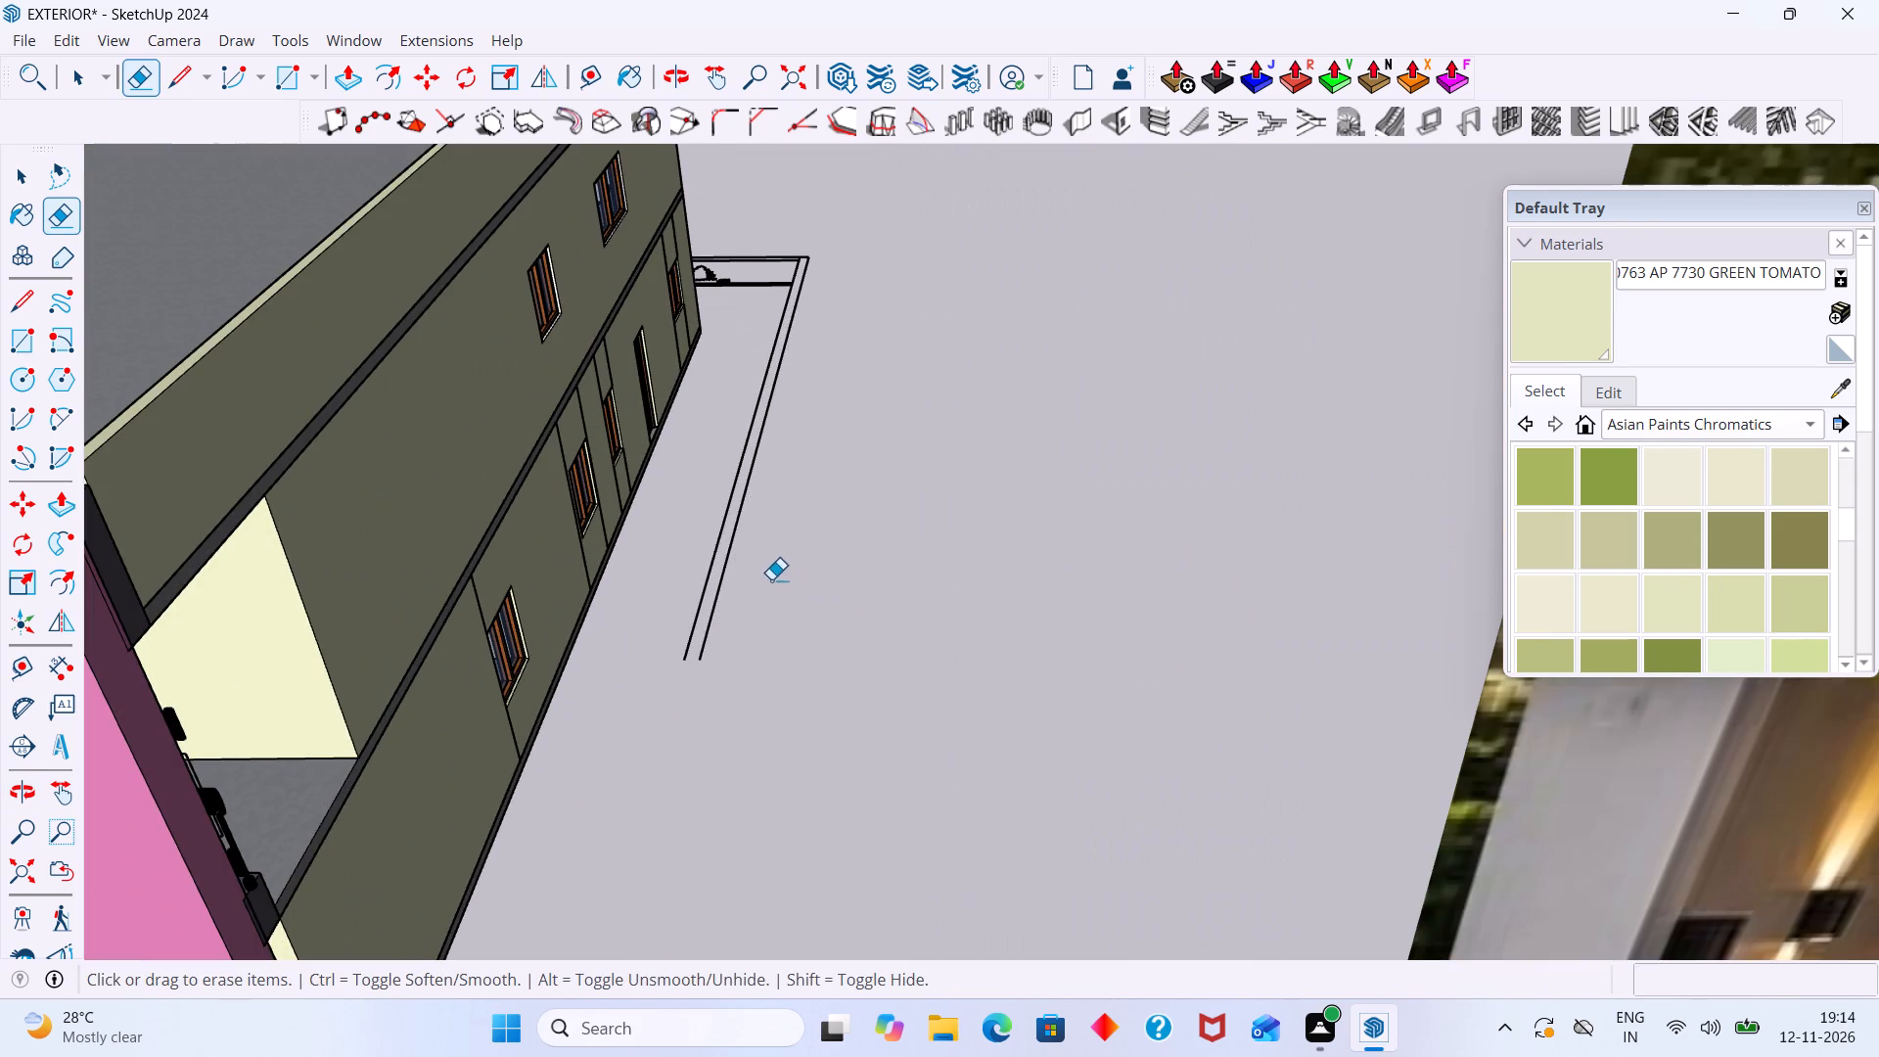
{"action": "left_click_drag", "start_coordinate": [771, 579], "coordinate": [732, 555]}
{"action": "left_click_drag", "start_coordinate": [798, 543], "coordinate": [695, 492]}
{"action": "left_click_drag", "start_coordinate": [742, 602], "coordinate": [696, 591]}
Erase the long border lines, tree symbols and palm symbol of the planting strip behind the house.
{"action": "scroll", "coordinate": [709, 586], "scroll_direction": "down", "scroll_amount": 5}
{"action": "middle_click_drag", "start_coordinate": [748, 618], "coordinate": [1224, 541]}
{"action": "scroll", "coordinate": [752, 679], "scroll_direction": "down", "scroll_amount": 11}
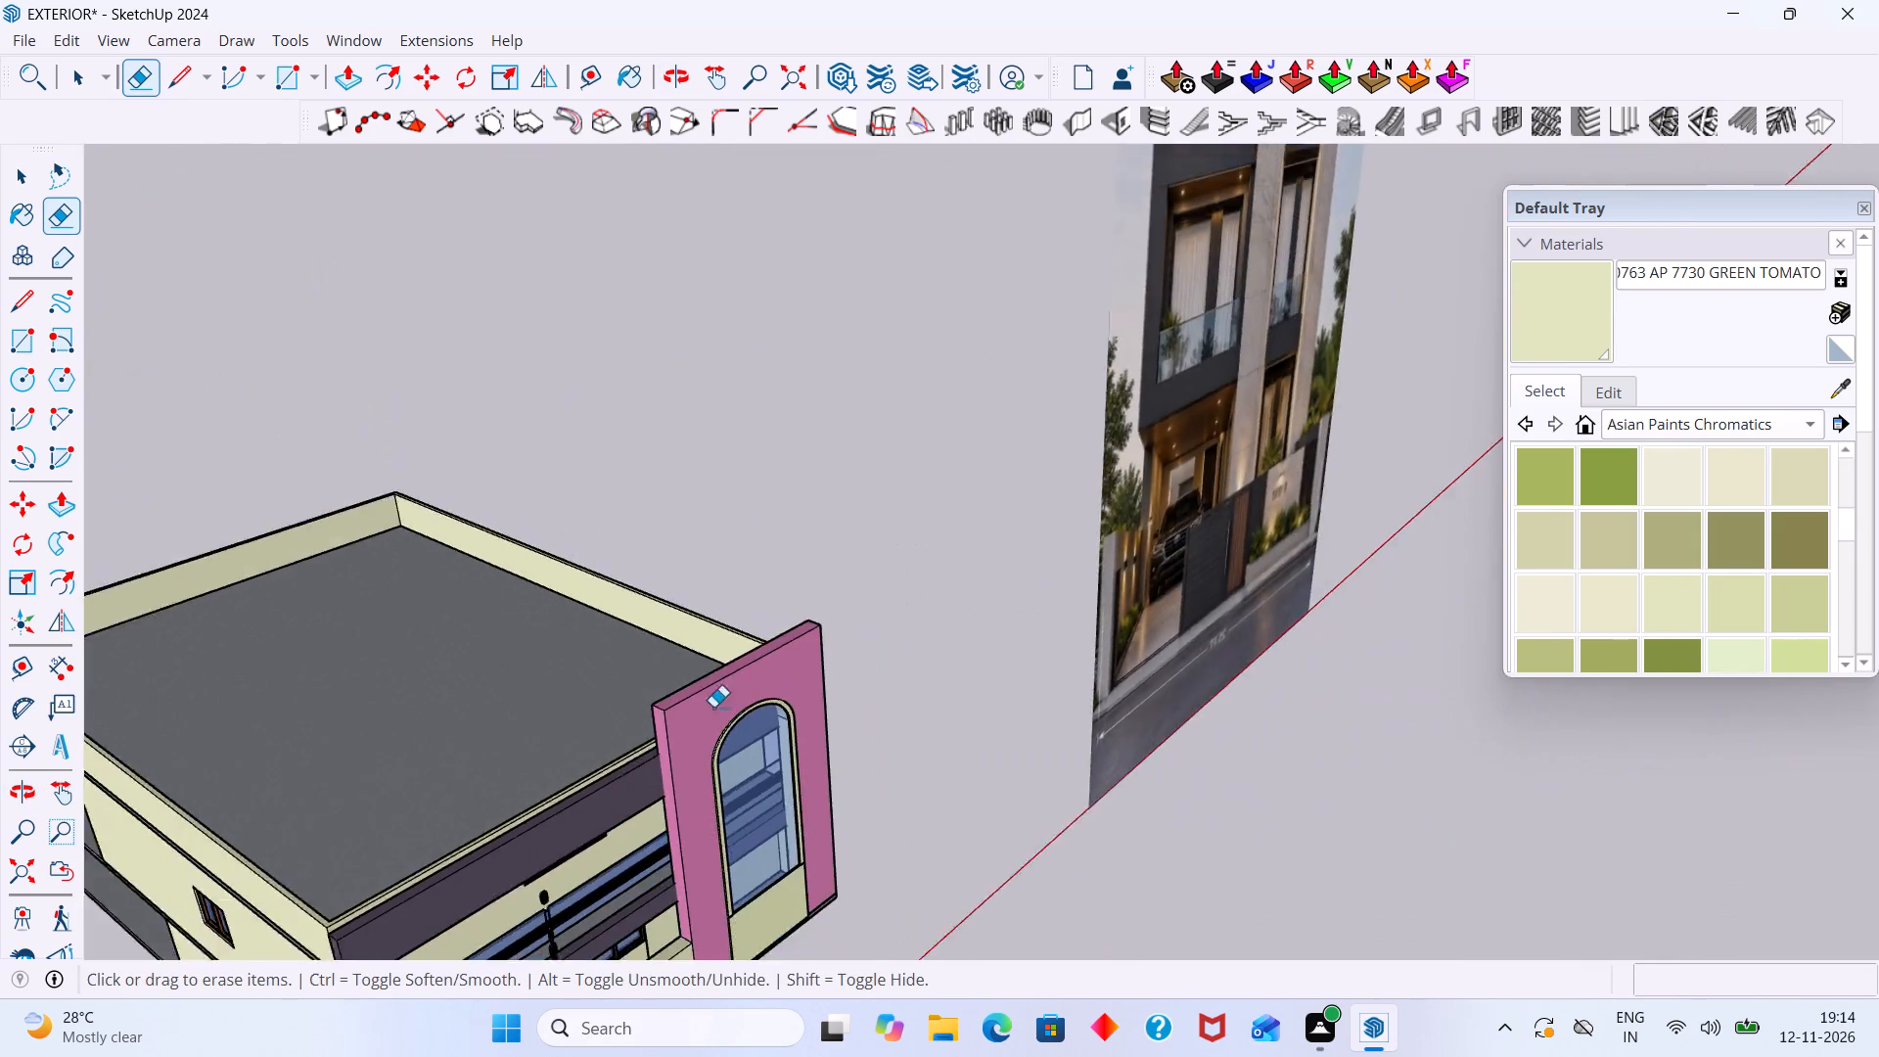
{"action": "scroll", "coordinate": [713, 707], "scroll_direction": "down", "scroll_amount": 14}
{"action": "middle_click_drag", "start_coordinate": [451, 830], "coordinate": [822, 777]}
{"action": "scroll", "coordinate": [744, 804], "scroll_direction": "down", "scroll_amount": 3}
{"action": "middle_click_drag", "start_coordinate": [729, 806], "coordinate": [845, 511]}
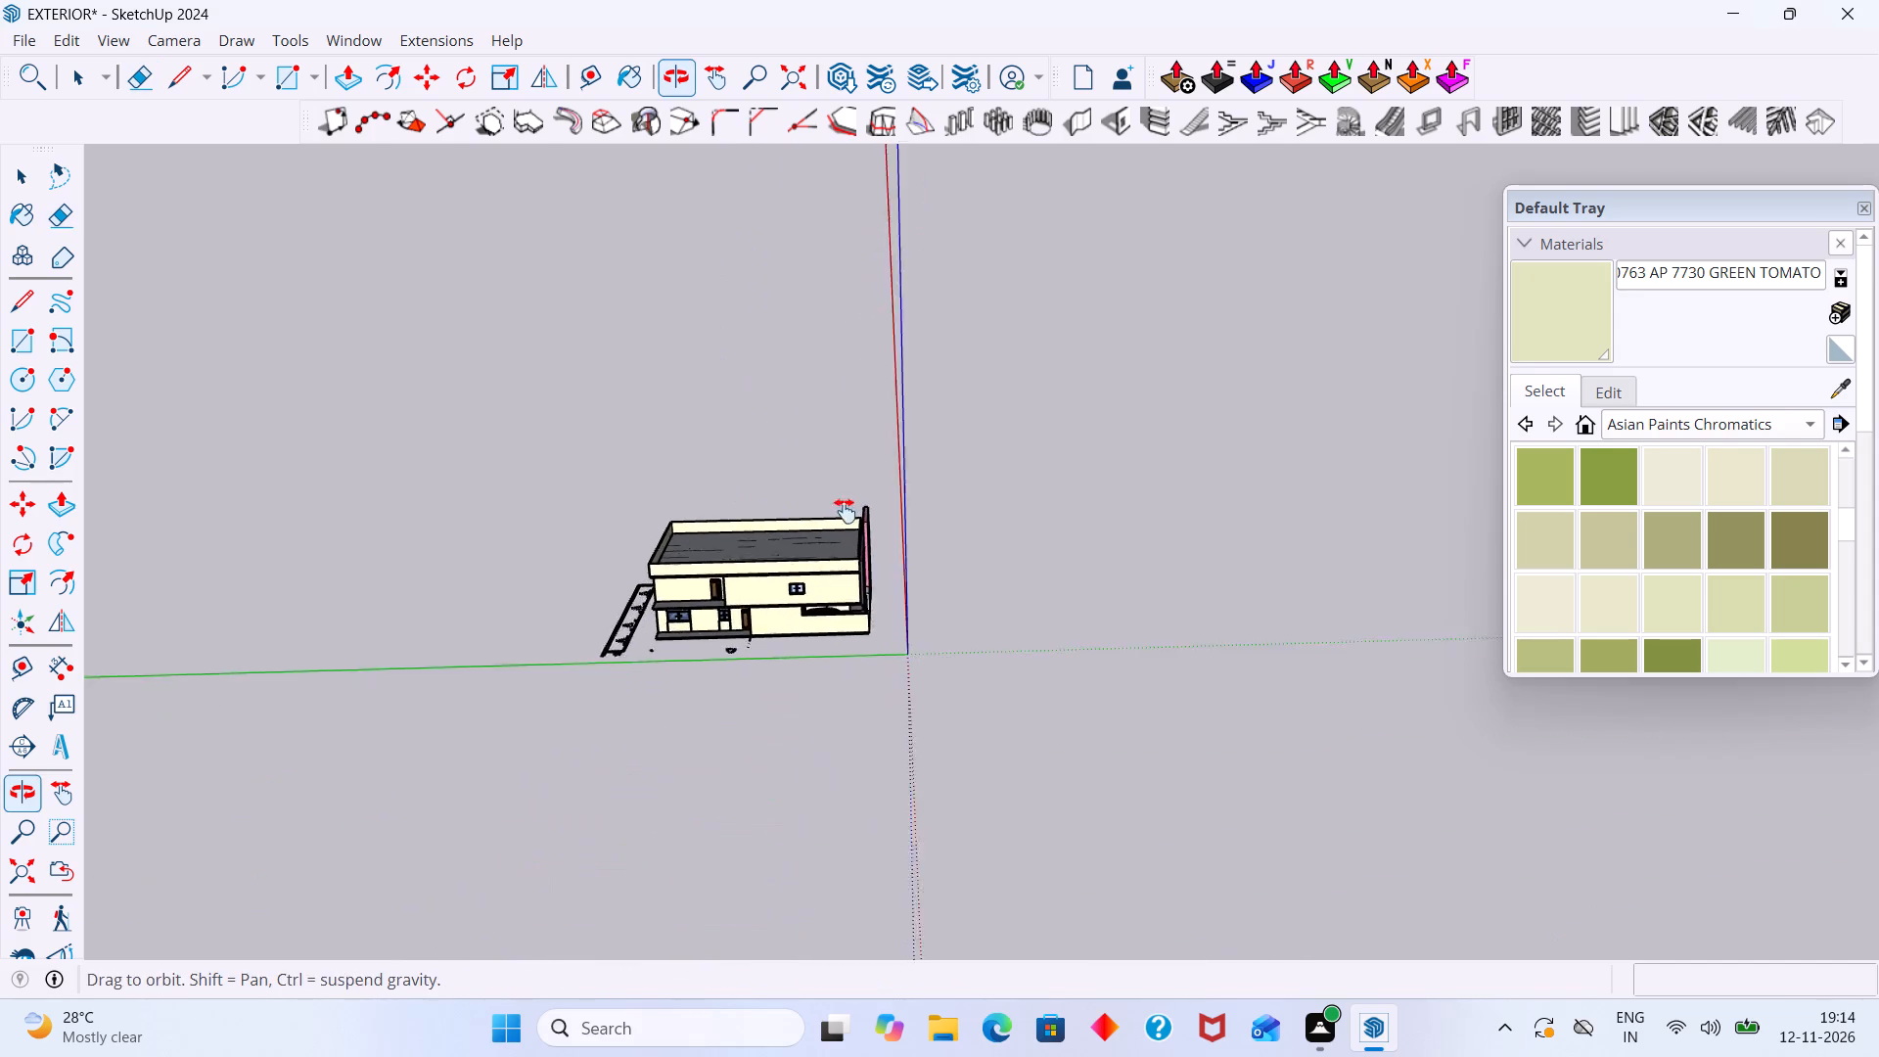
{"action": "scroll", "coordinate": [845, 512], "scroll_direction": "up", "scroll_amount": 20, "text": "shift"}
{"action": "middle_click_drag", "start_coordinate": [845, 511], "coordinate": [845, 510]}
{"action": "left_click_drag", "start_coordinate": [753, 574], "coordinate": [657, 439]}
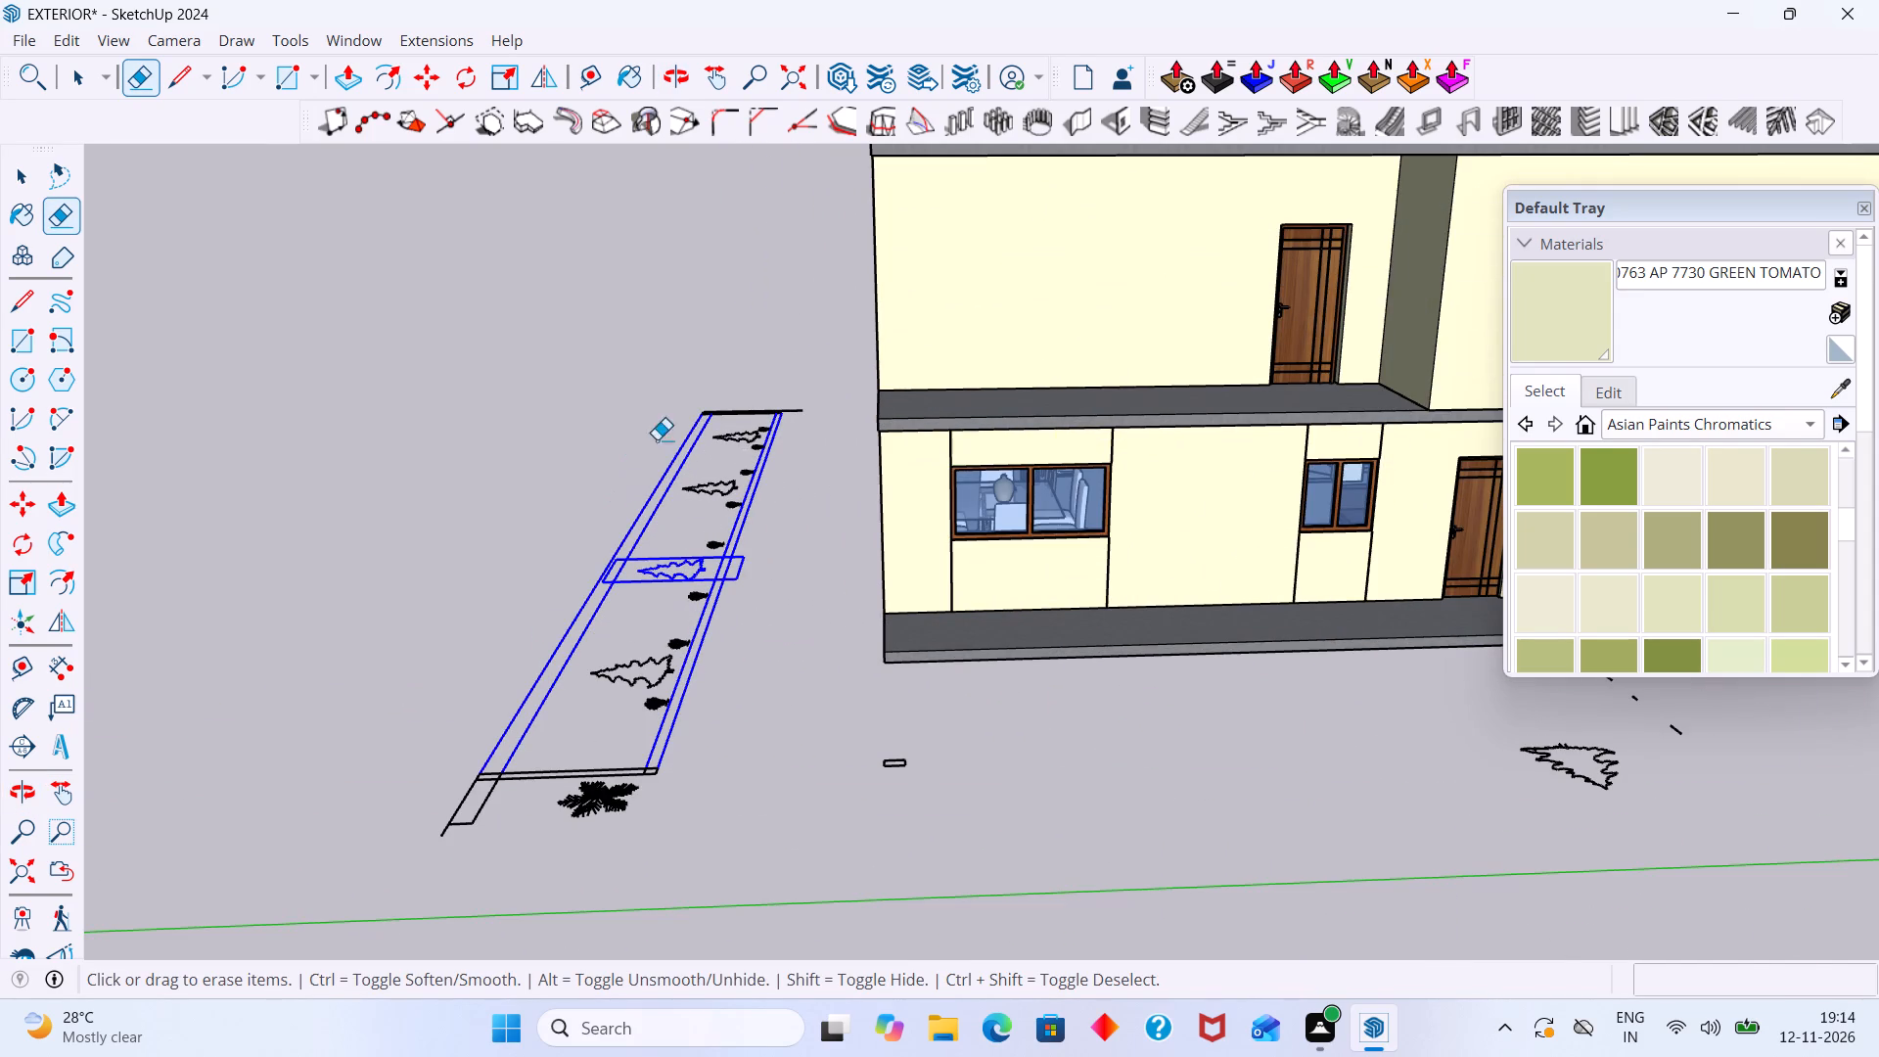
{"action": "left_click_drag", "start_coordinate": [657, 439], "coordinate": [603, 820]}
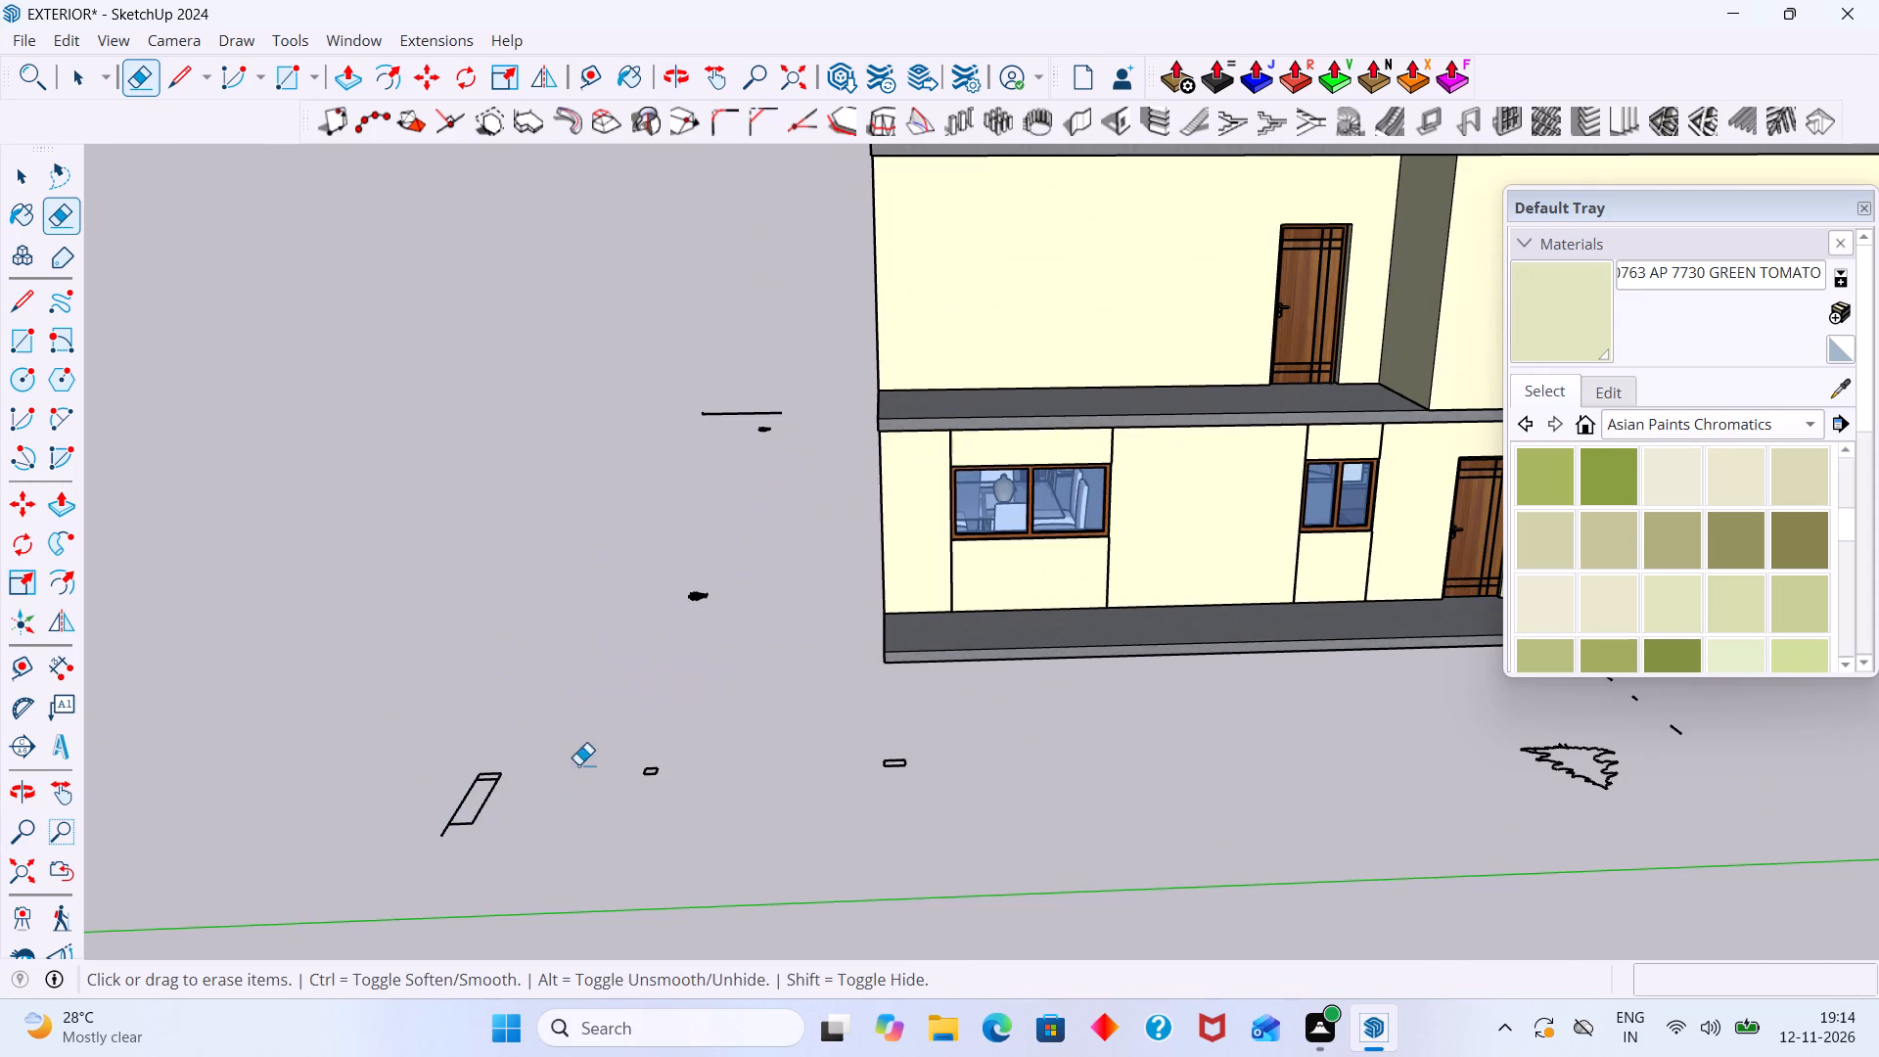
Erase the rear planting strip's end line and its remaining small shrub symbols.
{"action": "left_click_drag", "start_coordinate": [753, 381], "coordinate": [700, 753]}
{"action": "left_click_drag", "start_coordinate": [750, 496], "coordinate": [665, 623]}
{"action": "left_click_drag", "start_coordinate": [665, 623], "coordinate": [686, 634]}
{"action": "left_click_drag", "start_coordinate": [756, 411], "coordinate": [760, 446]}
{"action": "left_click_drag", "start_coordinate": [724, 411], "coordinate": [713, 409]}
{"action": "left_click_drag", "start_coordinate": [710, 407], "coordinate": [700, 403]}
{"action": "left_click_drag", "start_coordinate": [711, 408], "coordinate": [709, 411]}
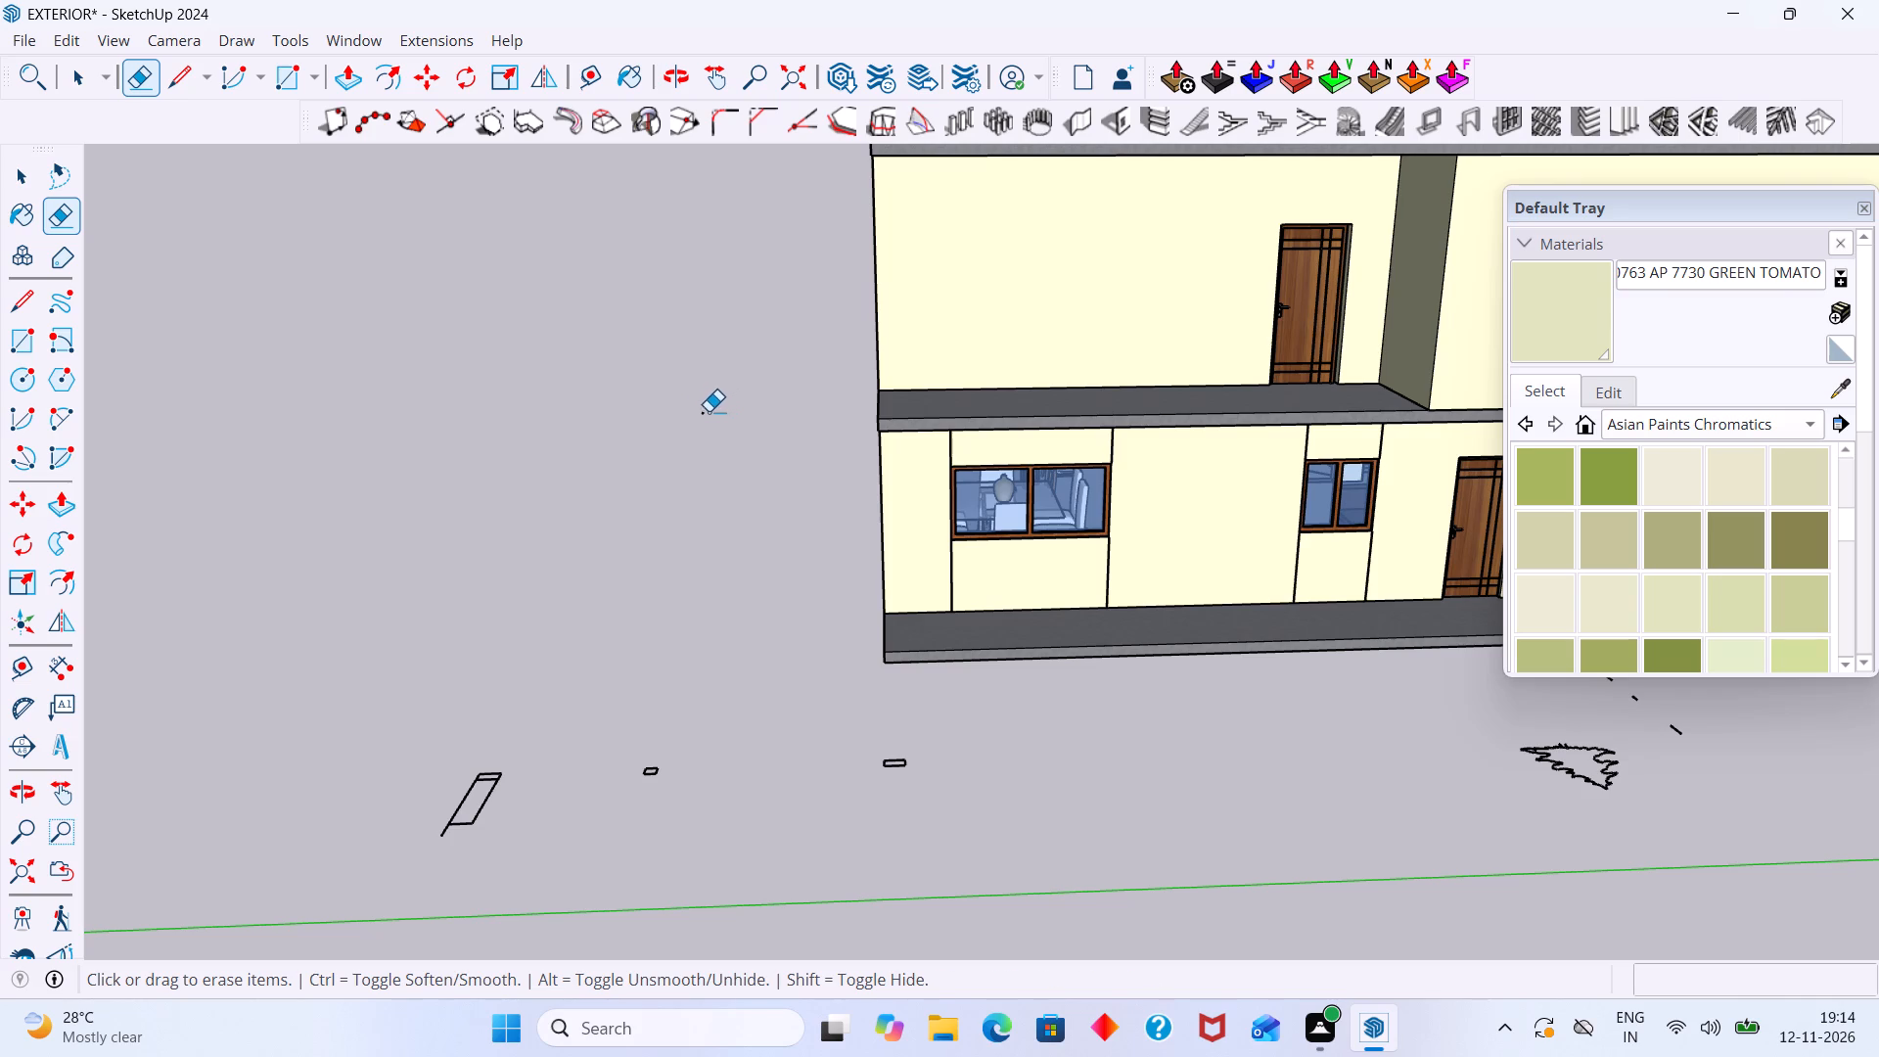
{"action": "left_click_drag", "start_coordinate": [709, 411], "coordinate": [703, 414]}
{"action": "left_click", "coordinate": [704, 421]}
Erase the two tiny rectangles, the slanted border piece and the tree symbol left on the ground beside the rear plinth.
{"action": "left_click", "coordinate": [901, 762]}
{"action": "left_click_drag", "start_coordinate": [927, 766], "coordinate": [909, 762]}
{"action": "left_click_drag", "start_coordinate": [893, 762], "coordinate": [881, 762]}
{"action": "left_click_drag", "start_coordinate": [704, 759], "coordinate": [656, 774]}
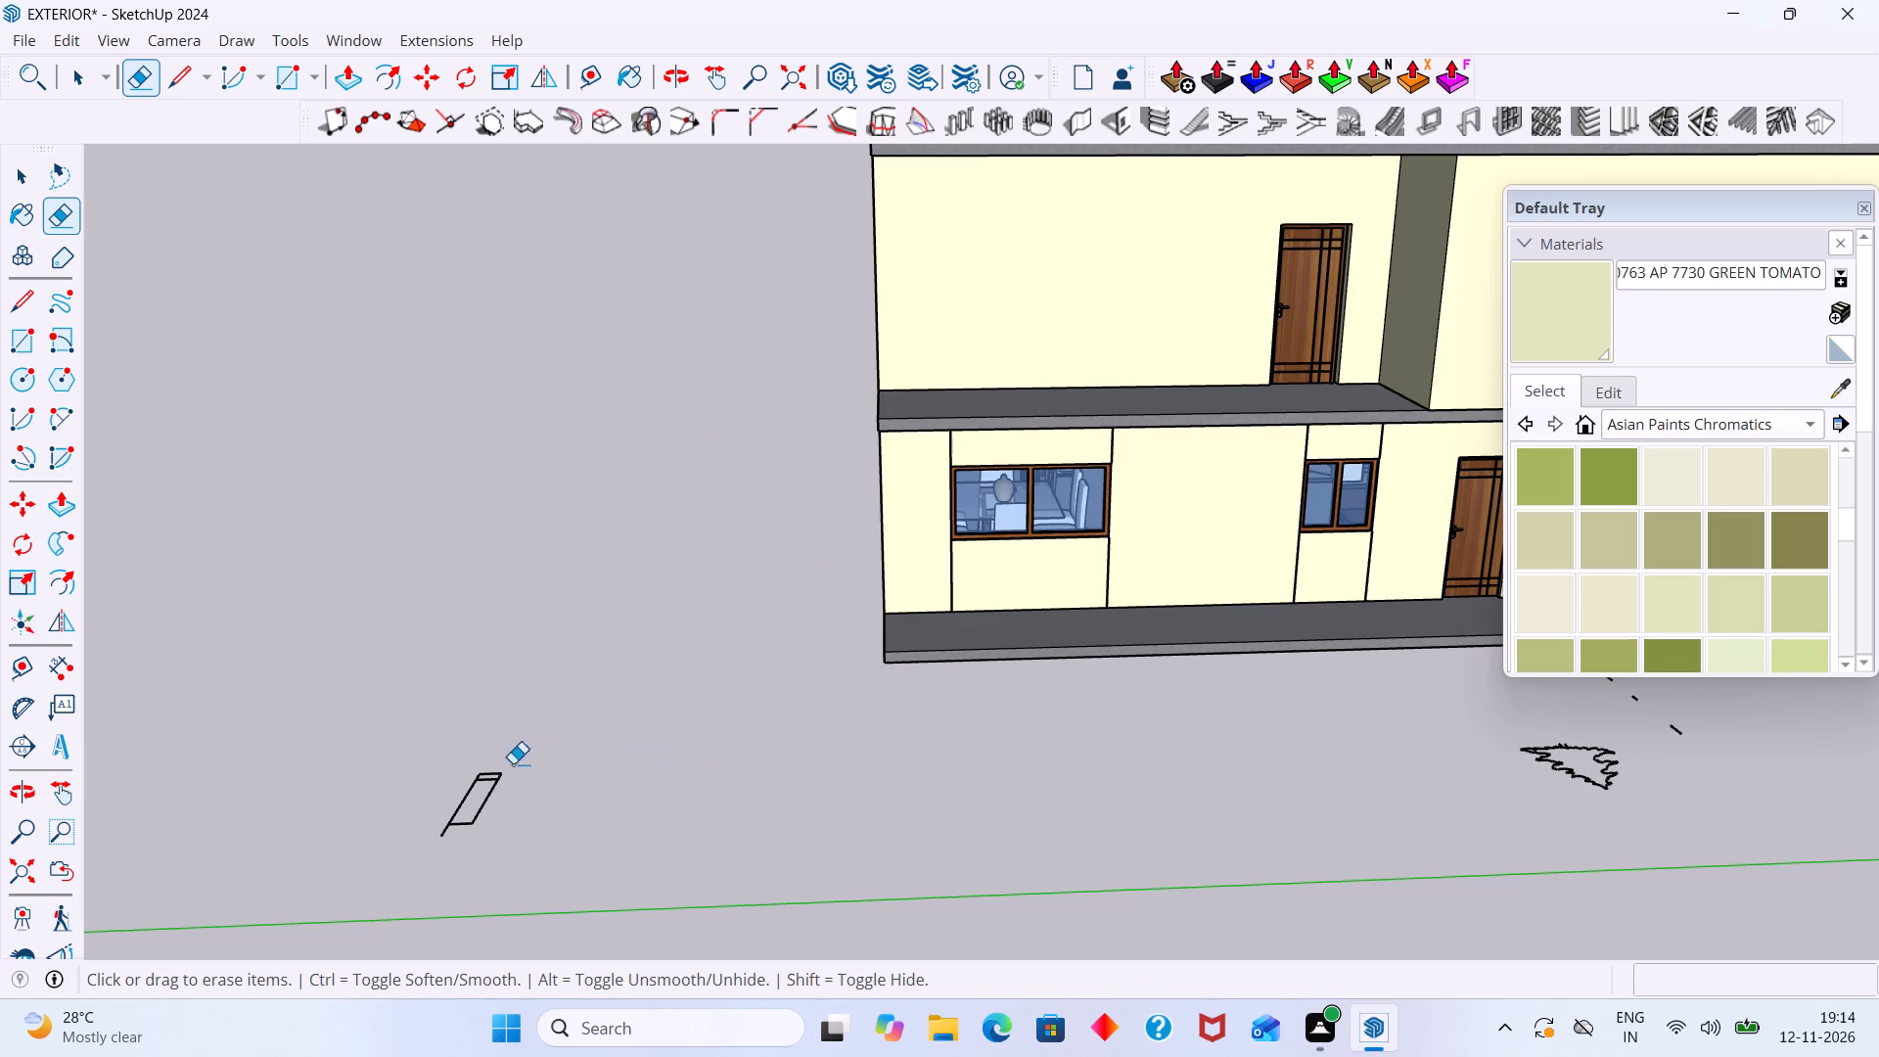
{"action": "left_click_drag", "start_coordinate": [513, 778], "coordinate": [437, 834]}
{"action": "scroll", "coordinate": [577, 760], "scroll_direction": "down", "scroll_amount": 1}
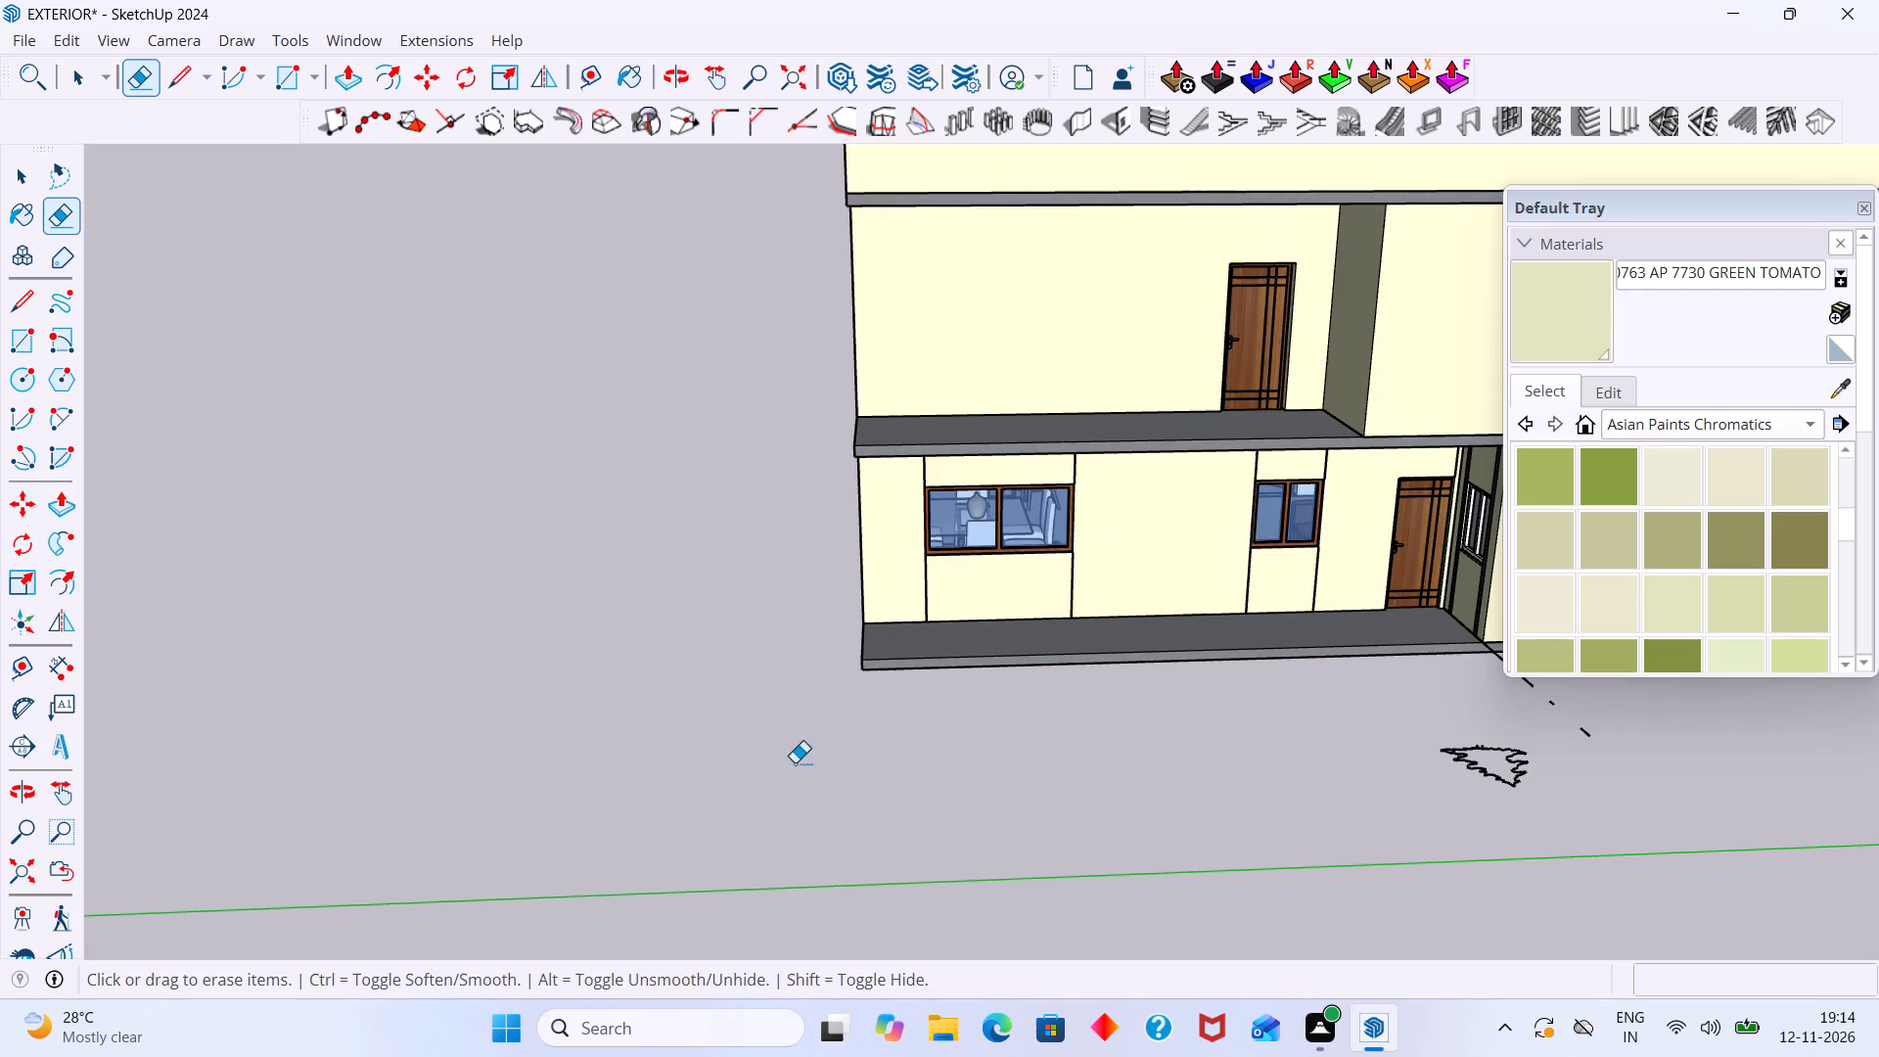
{"action": "left_click_drag", "start_coordinate": [1506, 816], "coordinate": [1483, 739]}
Erase the line segments crossing the plinth edge near the ground-floor side door, undoing the accidental erasure of the plinth.
{"action": "scroll", "coordinate": [1216, 785], "scroll_direction": "down", "scroll_amount": 4}
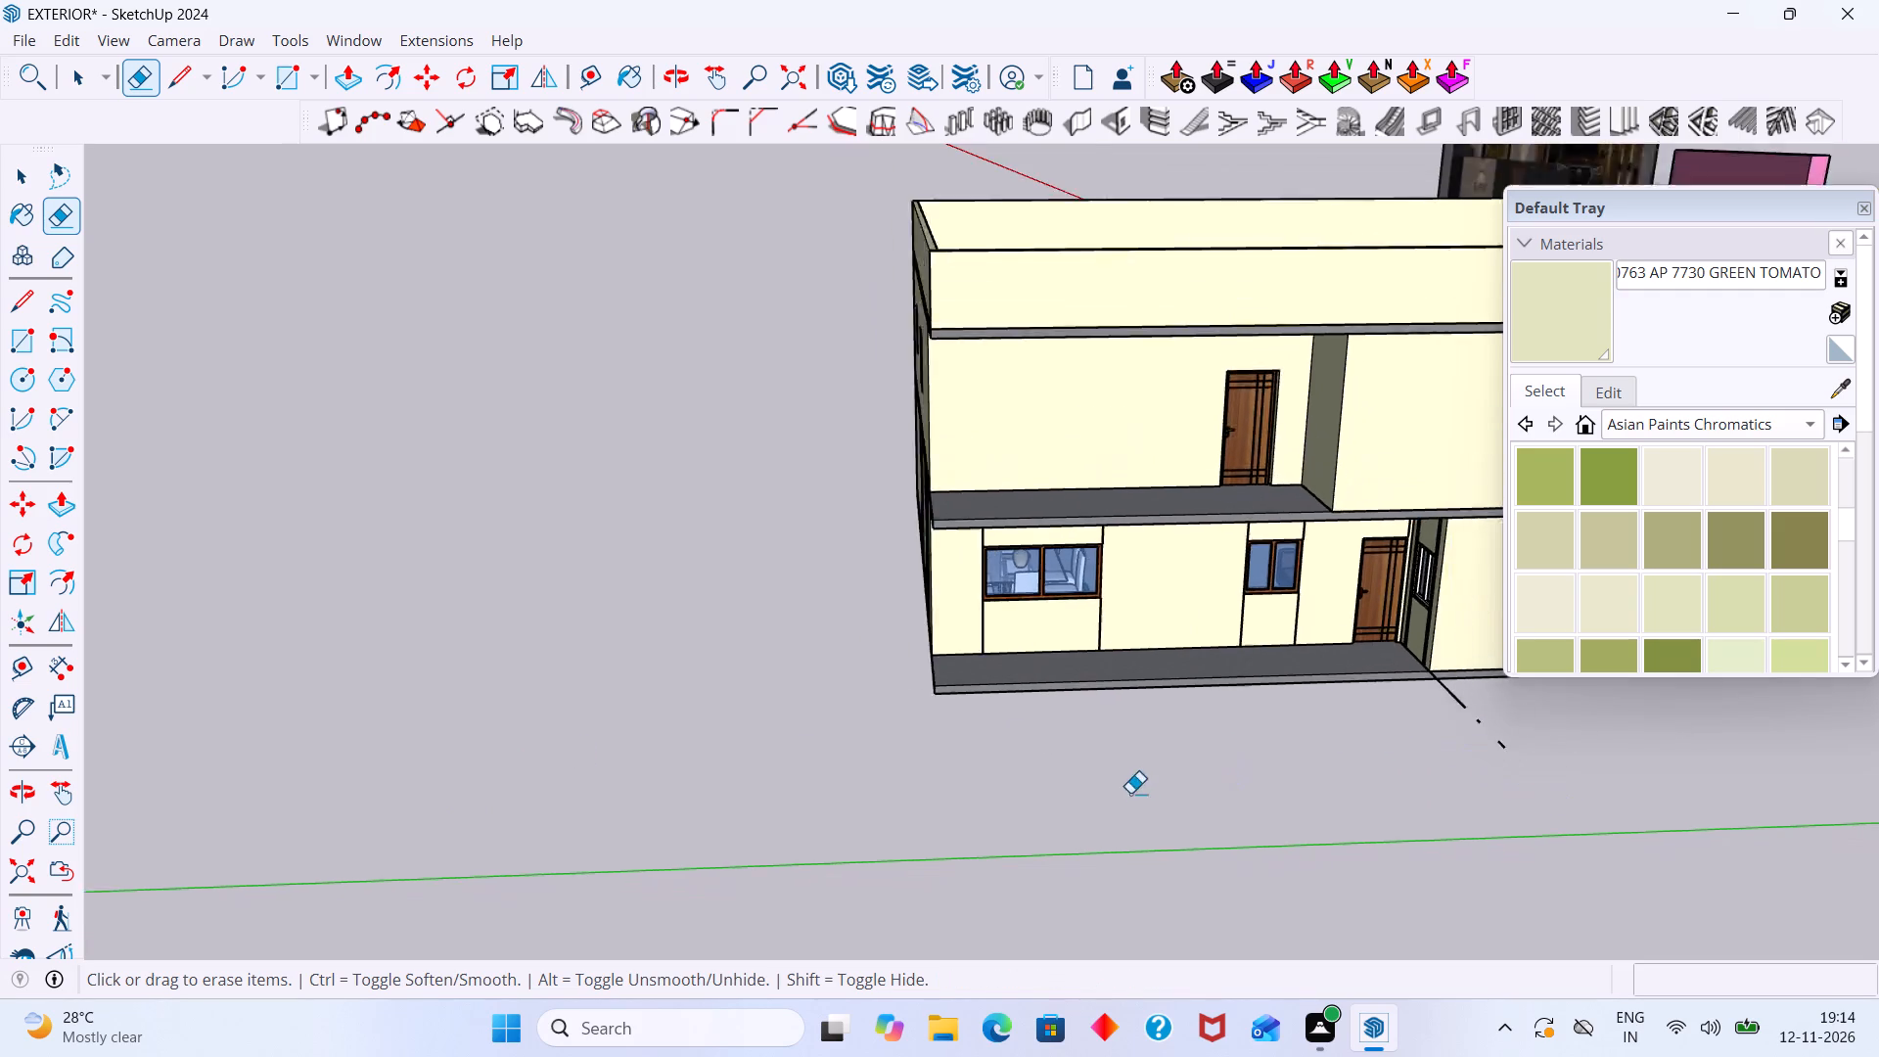
{"action": "scroll", "coordinate": [1130, 793], "scroll_direction": "down", "scroll_amount": 2}
{"action": "middle_click_drag", "start_coordinate": [1132, 810], "coordinate": [625, 804], "text": "shift"}
{"action": "scroll", "coordinate": [767, 759], "scroll_direction": "up", "scroll_amount": 9}
{"action": "left_click_drag", "start_coordinate": [1026, 668], "coordinate": [1009, 671]}
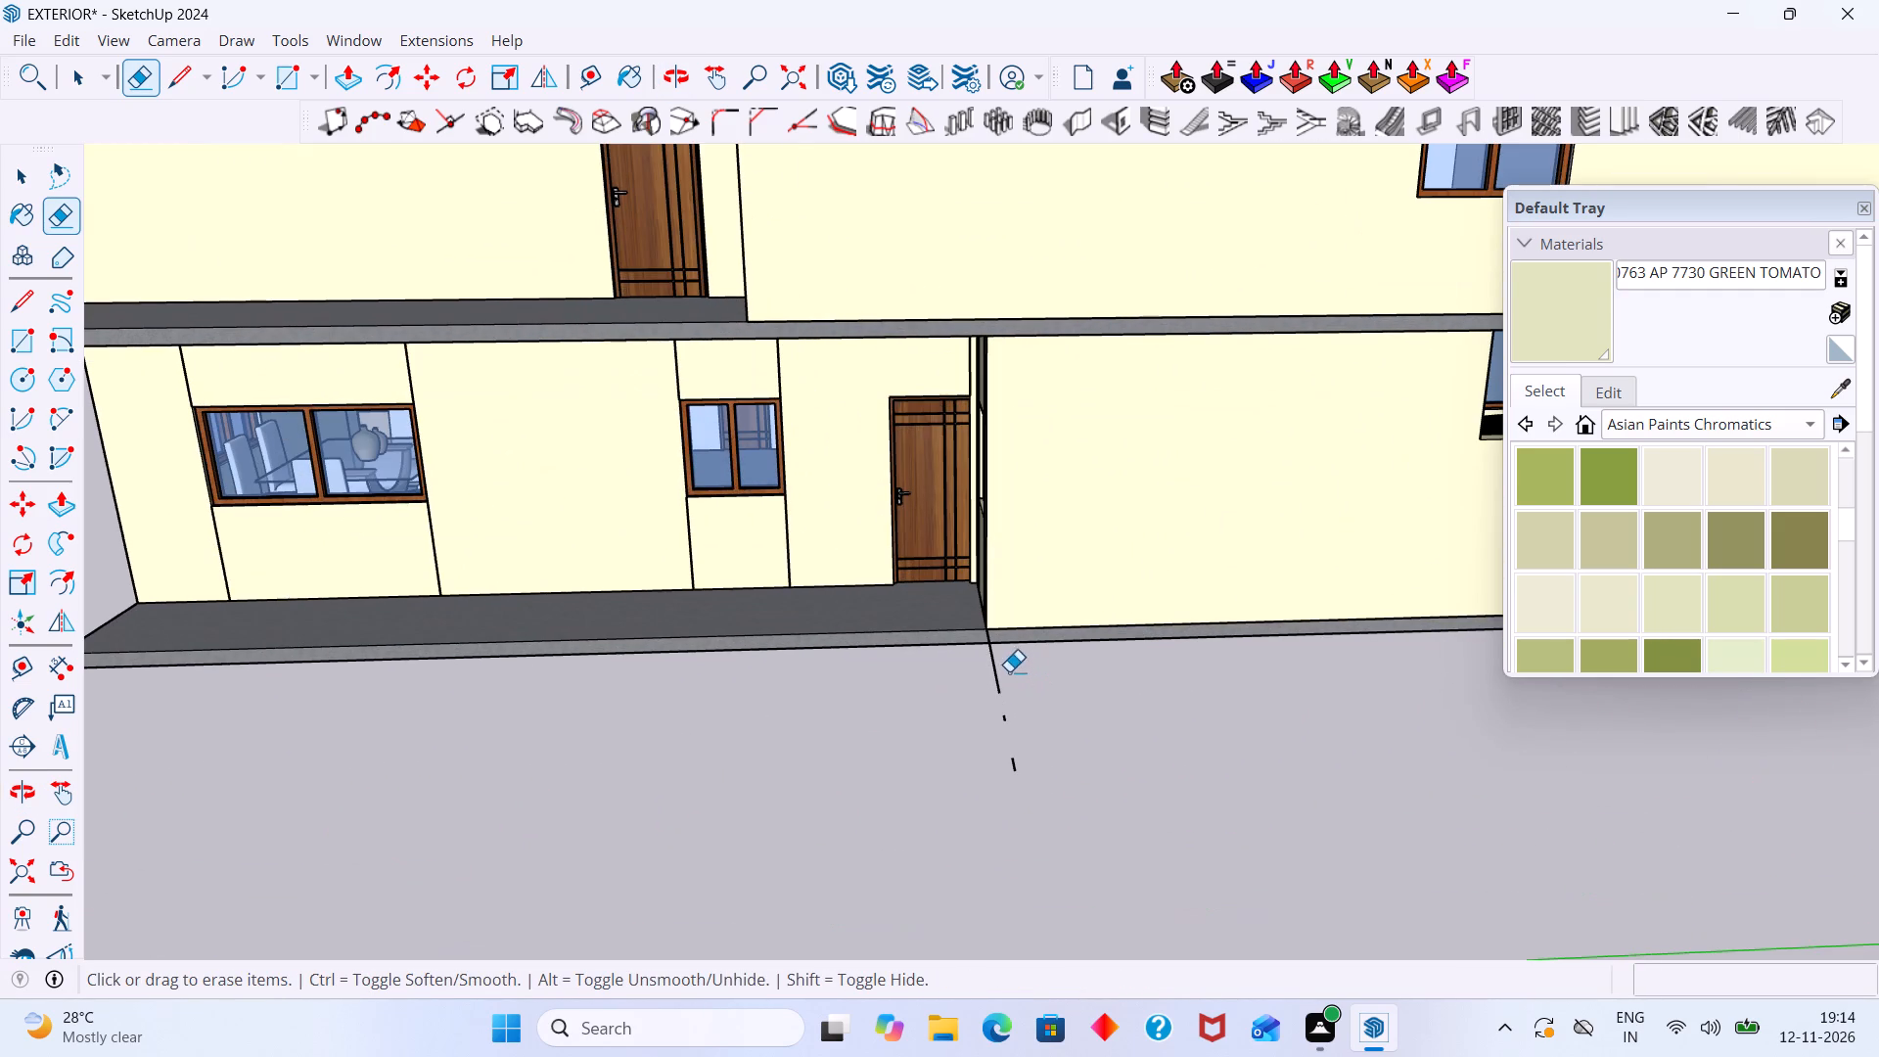
{"action": "left_click_drag", "start_coordinate": [1009, 671], "coordinate": [989, 683]}
{"action": "left_click", "coordinate": [985, 660]}
{"action": "left_click", "coordinate": [1010, 658]}
{"action": "double_click", "coordinate": [996, 666]}
{"action": "scroll", "coordinate": [995, 662], "scroll_direction": "up", "scroll_amount": 13}
{"action": "left_click", "coordinate": [978, 628]}
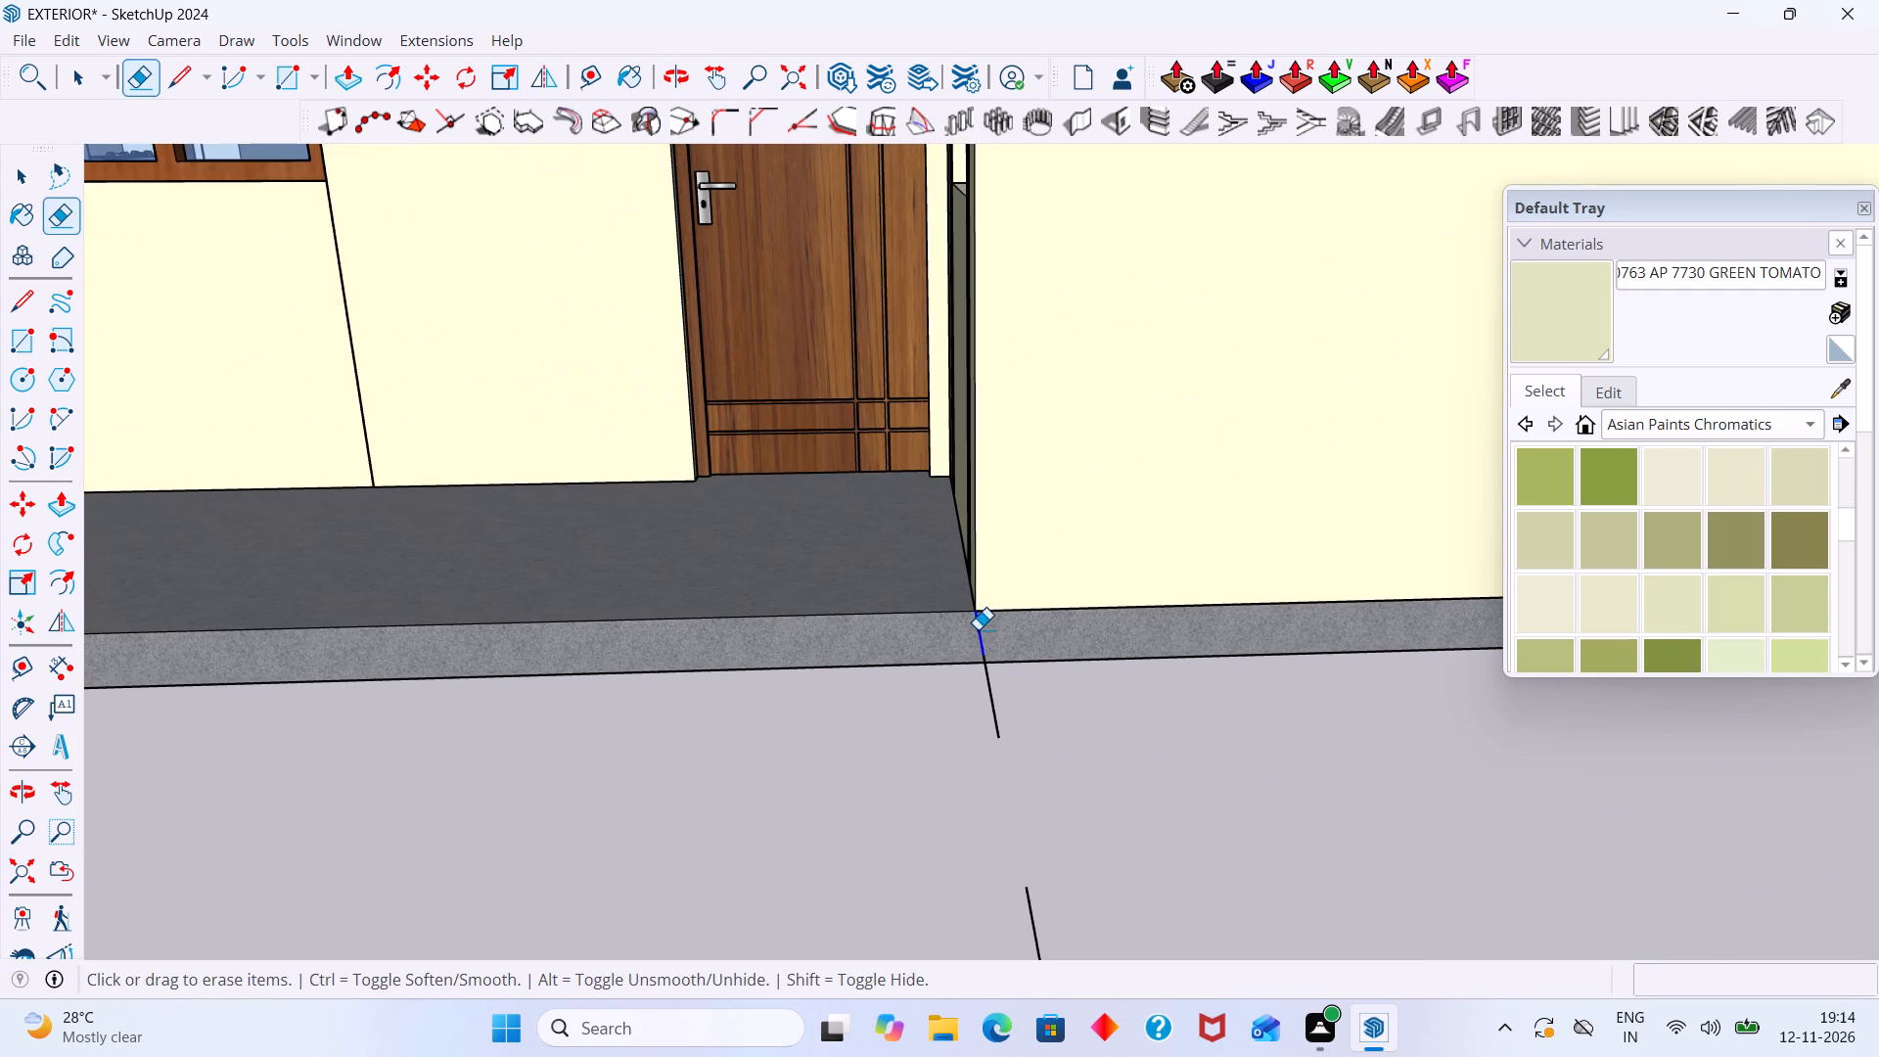
{"action": "left_click", "coordinate": [985, 665]}
{"action": "key", "text": "ctrl+z"}
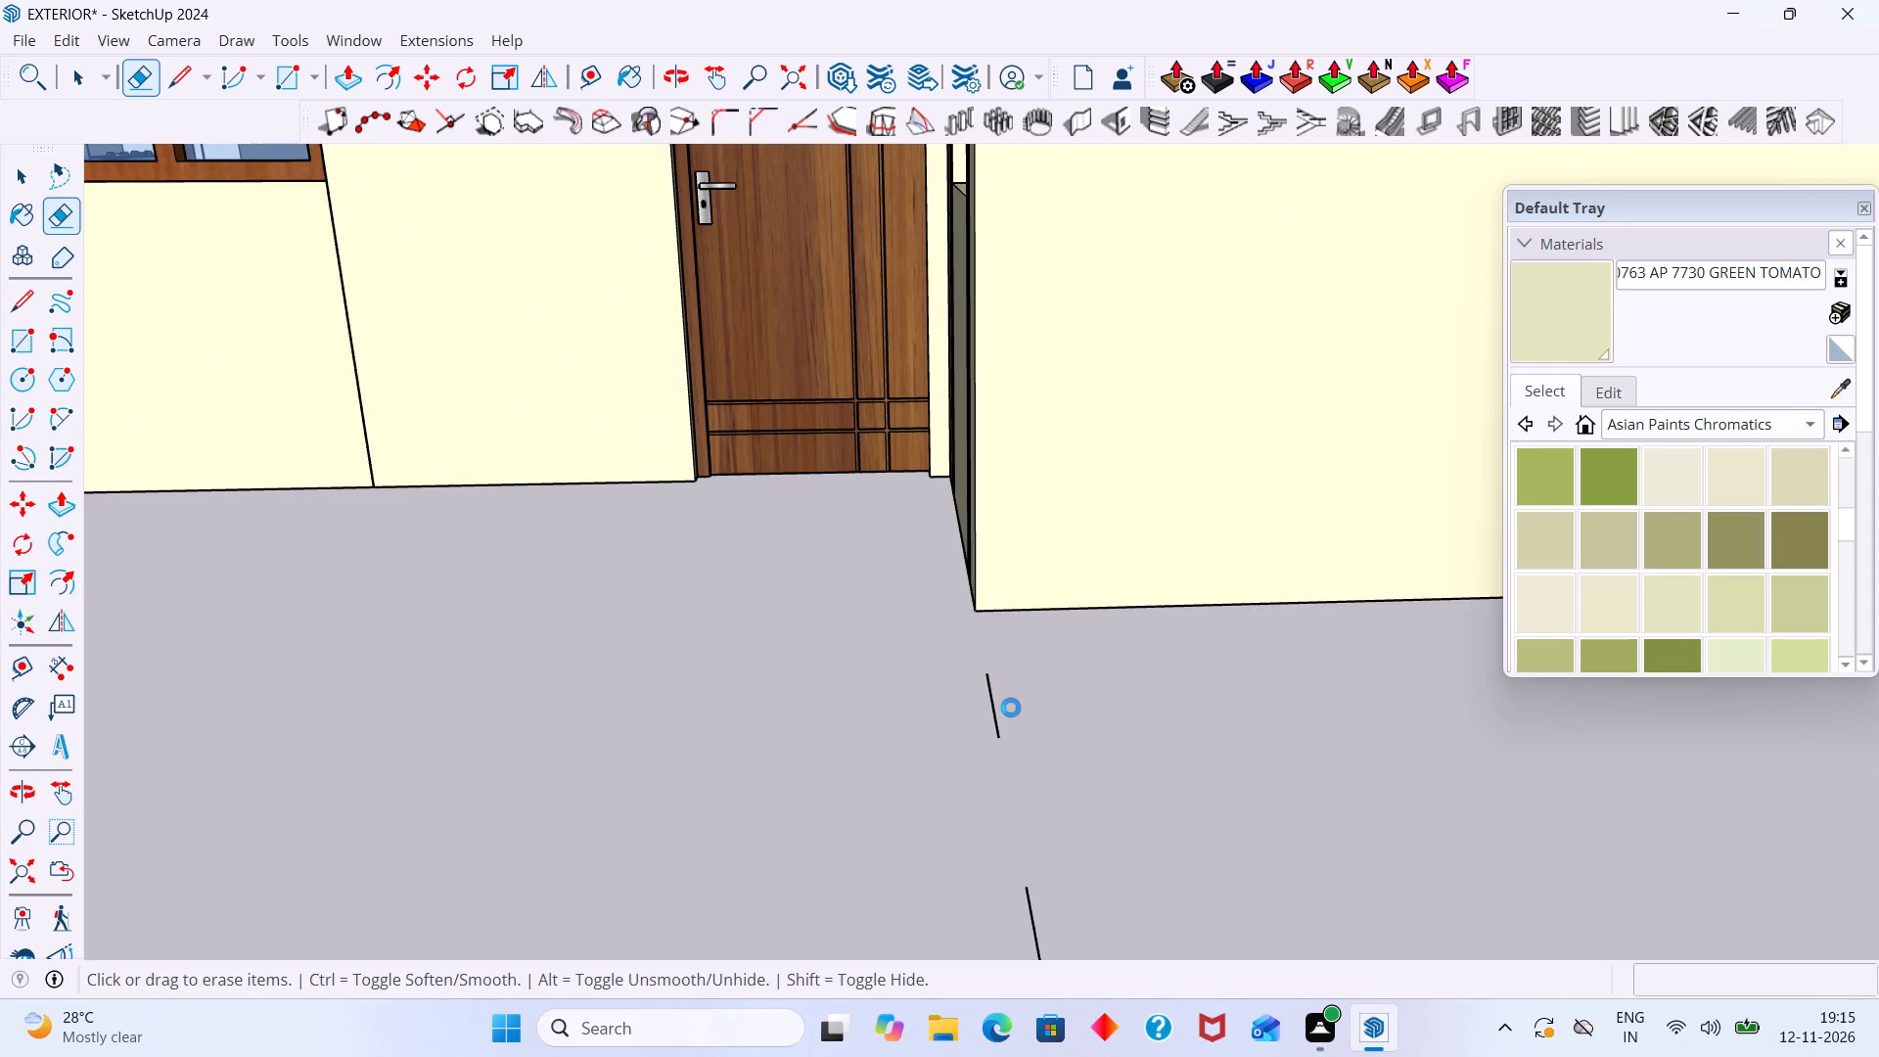
Erase the remaining short line segments on the ground just outside the plinth by the side door.
{"action": "scroll", "coordinate": [803, 667], "scroll_direction": "down", "scroll_amount": 20}
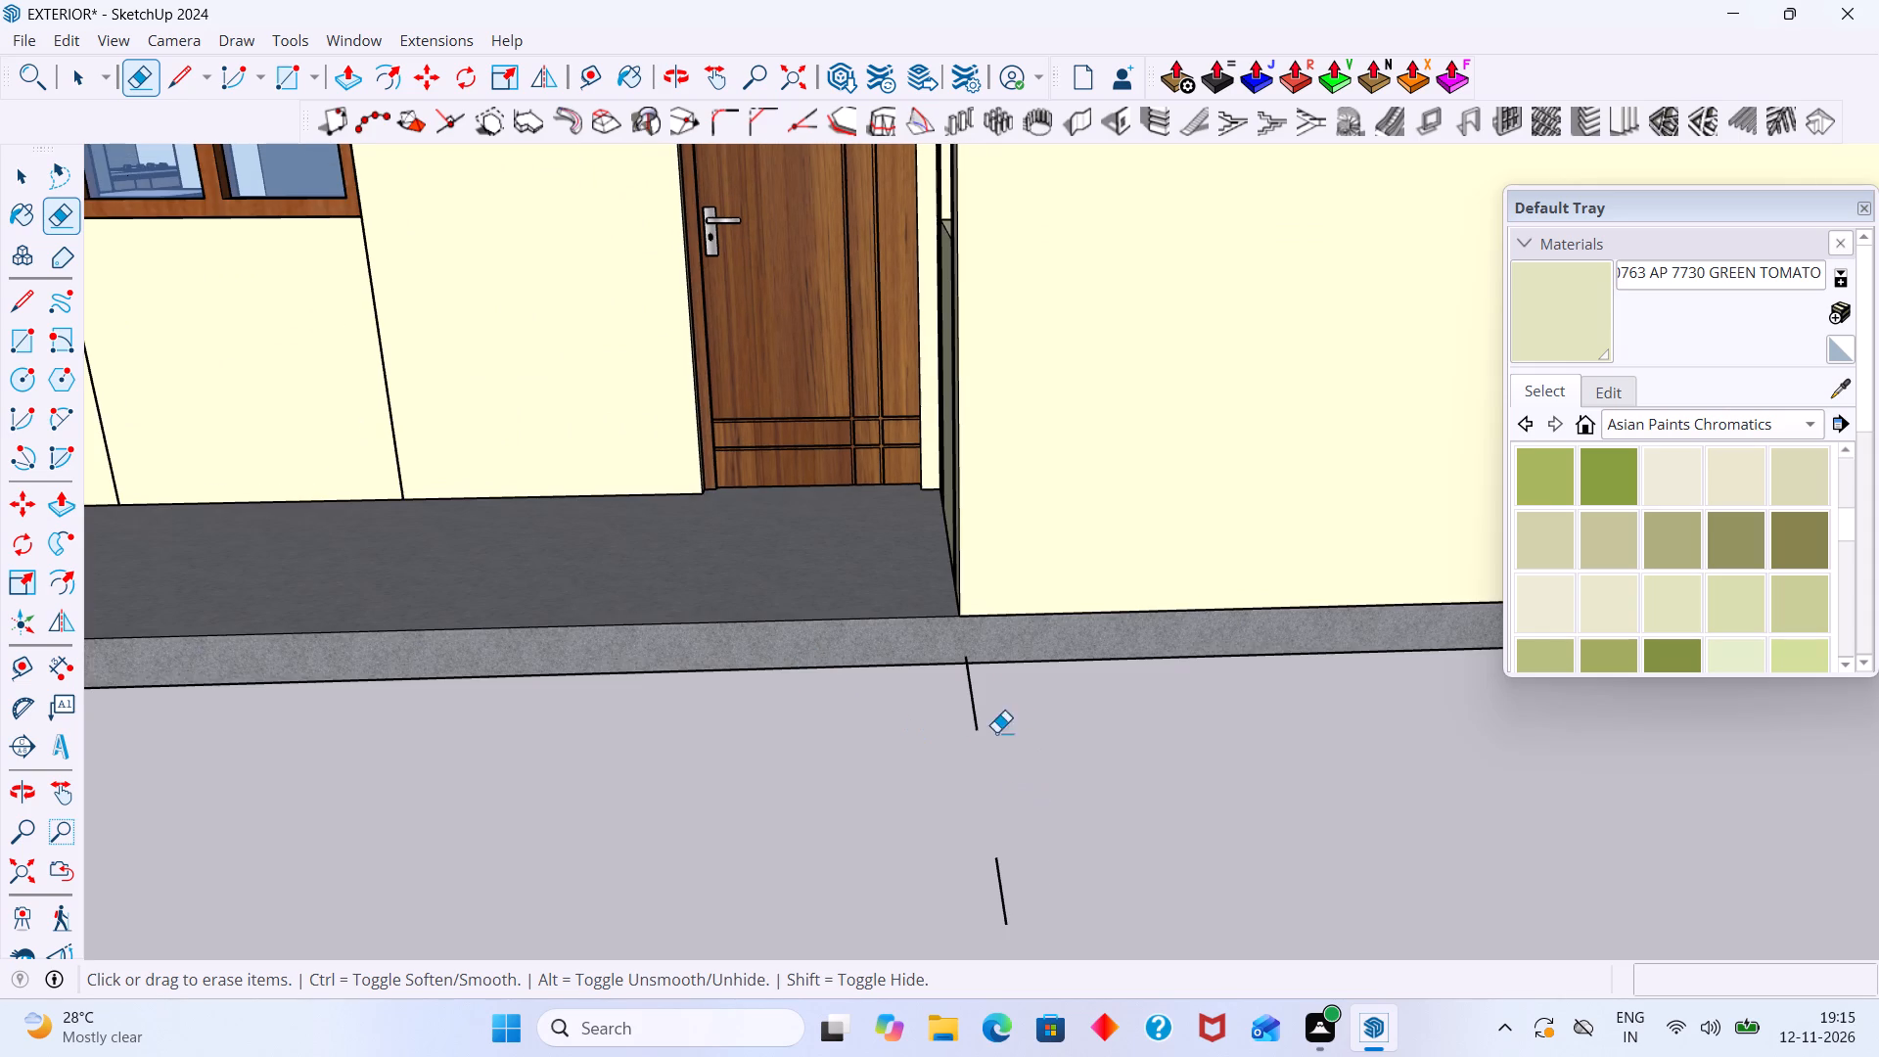
{"action": "left_click", "coordinate": [976, 704]}
{"action": "triple_click", "coordinate": [982, 716]}
{"action": "left_click", "coordinate": [971, 687]}
{"action": "left_click", "coordinate": [968, 671]}
{"action": "left_click", "coordinate": [994, 895]}
{"action": "scroll", "coordinate": [1001, 872], "scroll_direction": "down", "scroll_amount": 1}
{"action": "left_click_drag", "start_coordinate": [1005, 884], "coordinate": [988, 911]}
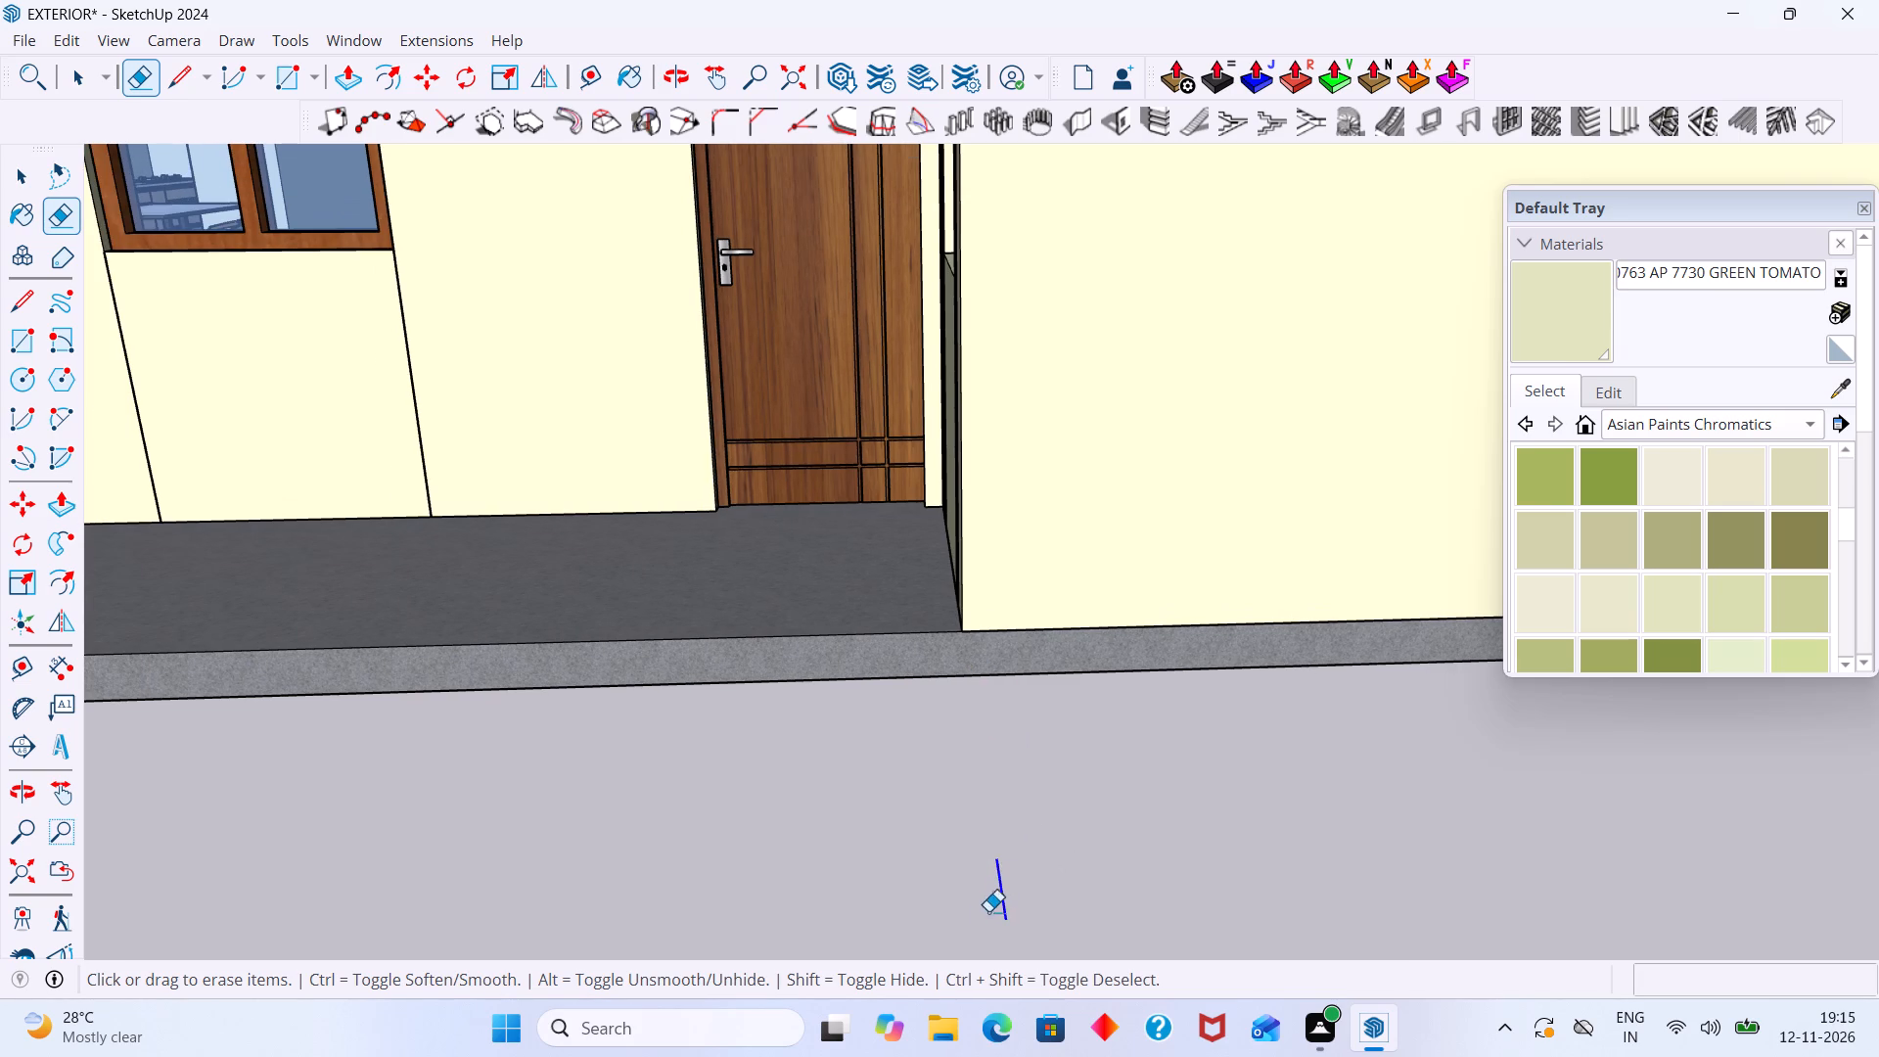
{"action": "left_click_drag", "start_coordinate": [988, 911], "coordinate": [996, 933]}
Select the last leftover line fragments on the ground beside the side wall and delete them.
{"action": "scroll", "coordinate": [982, 871], "scroll_direction": "down", "scroll_amount": 15}
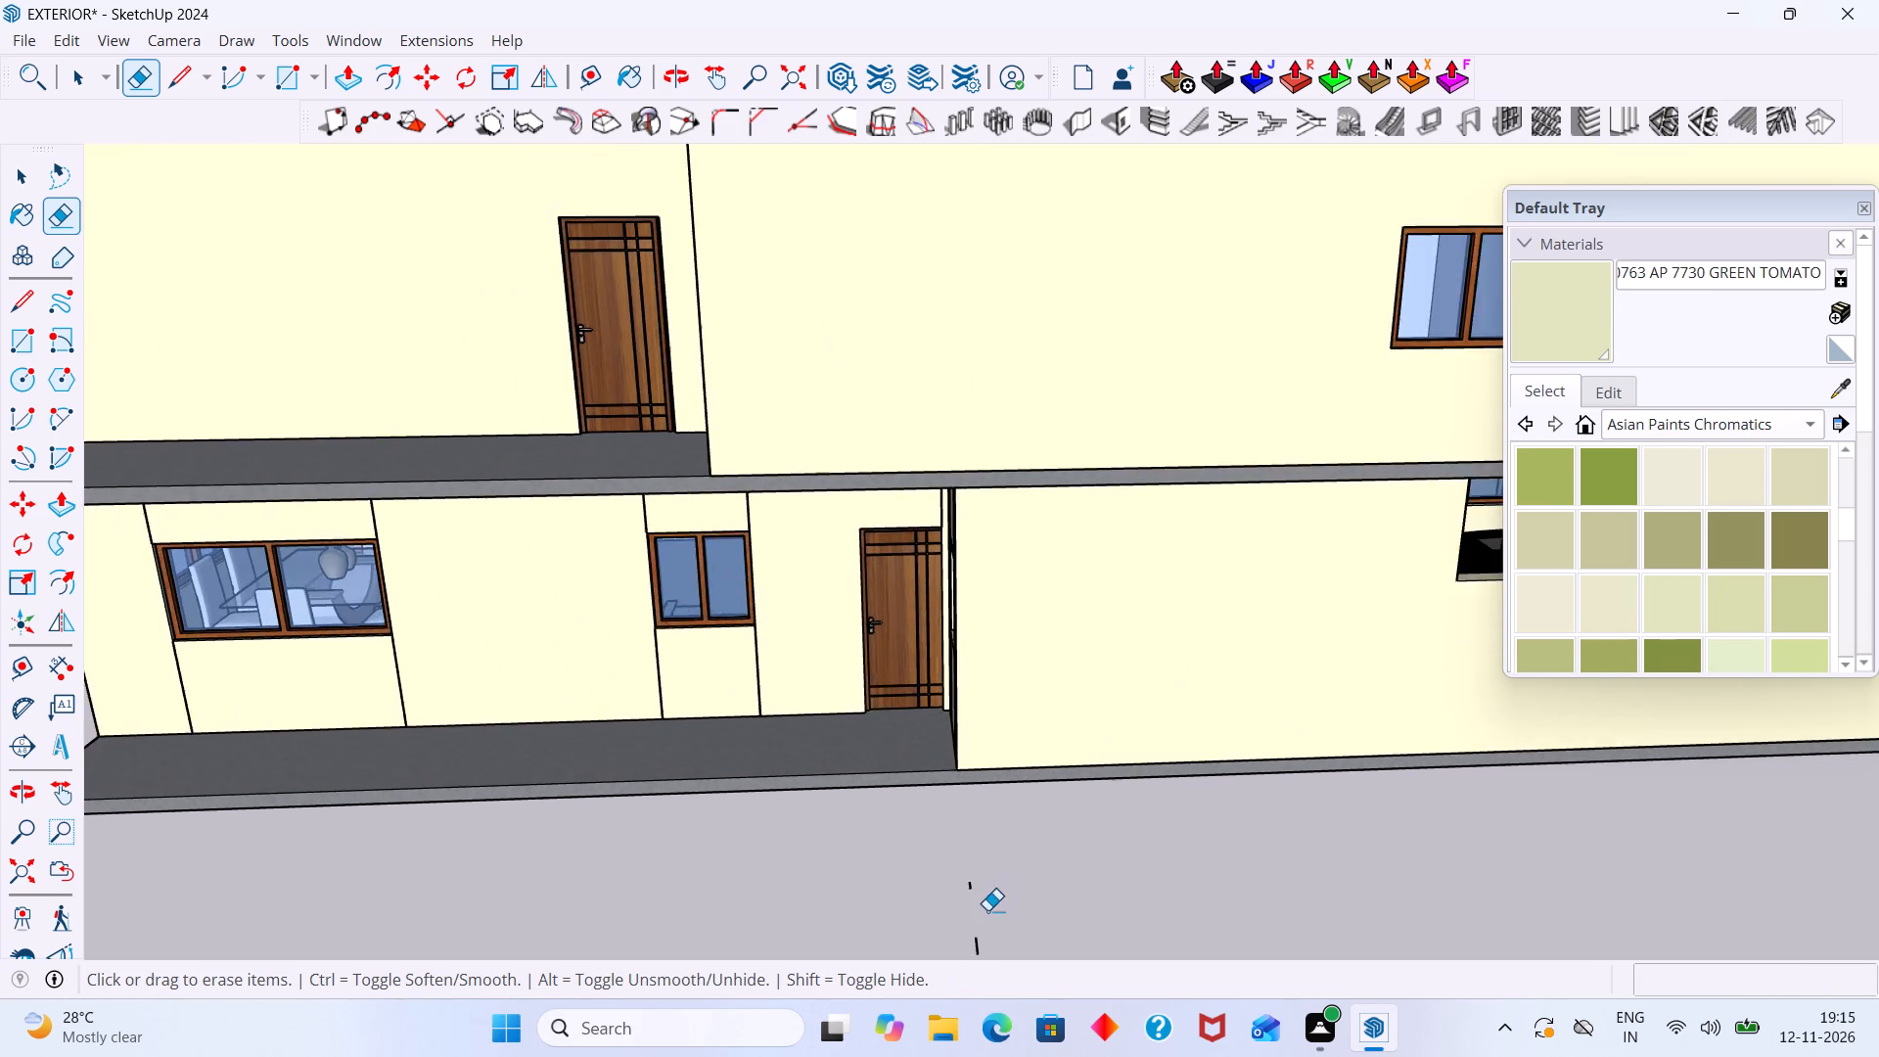
{"action": "scroll", "coordinate": [987, 910], "scroll_direction": "up", "scroll_amount": 2}
{"action": "scroll", "coordinate": [983, 901], "scroll_direction": "down", "scroll_amount": 7}
{"action": "middle_click_drag", "start_coordinate": [1111, 902], "coordinate": [928, 905]}
{"action": "scroll", "coordinate": [812, 895], "scroll_direction": "down", "scroll_amount": 2}
{"action": "middle_click_drag", "start_coordinate": [822, 888], "coordinate": [461, 844]}
{"action": "key", "text": "space"}
{"action": "left_click_drag", "start_coordinate": [519, 771], "coordinate": [437, 691]}
{"action": "key", "text": "Delete"}
Delete the facade reference image standing beside the house.
{"action": "scroll", "coordinate": [438, 691], "scroll_direction": "down", "scroll_amount": 10}
{"action": "middle_click_drag", "start_coordinate": [832, 680], "coordinate": [668, 690]}
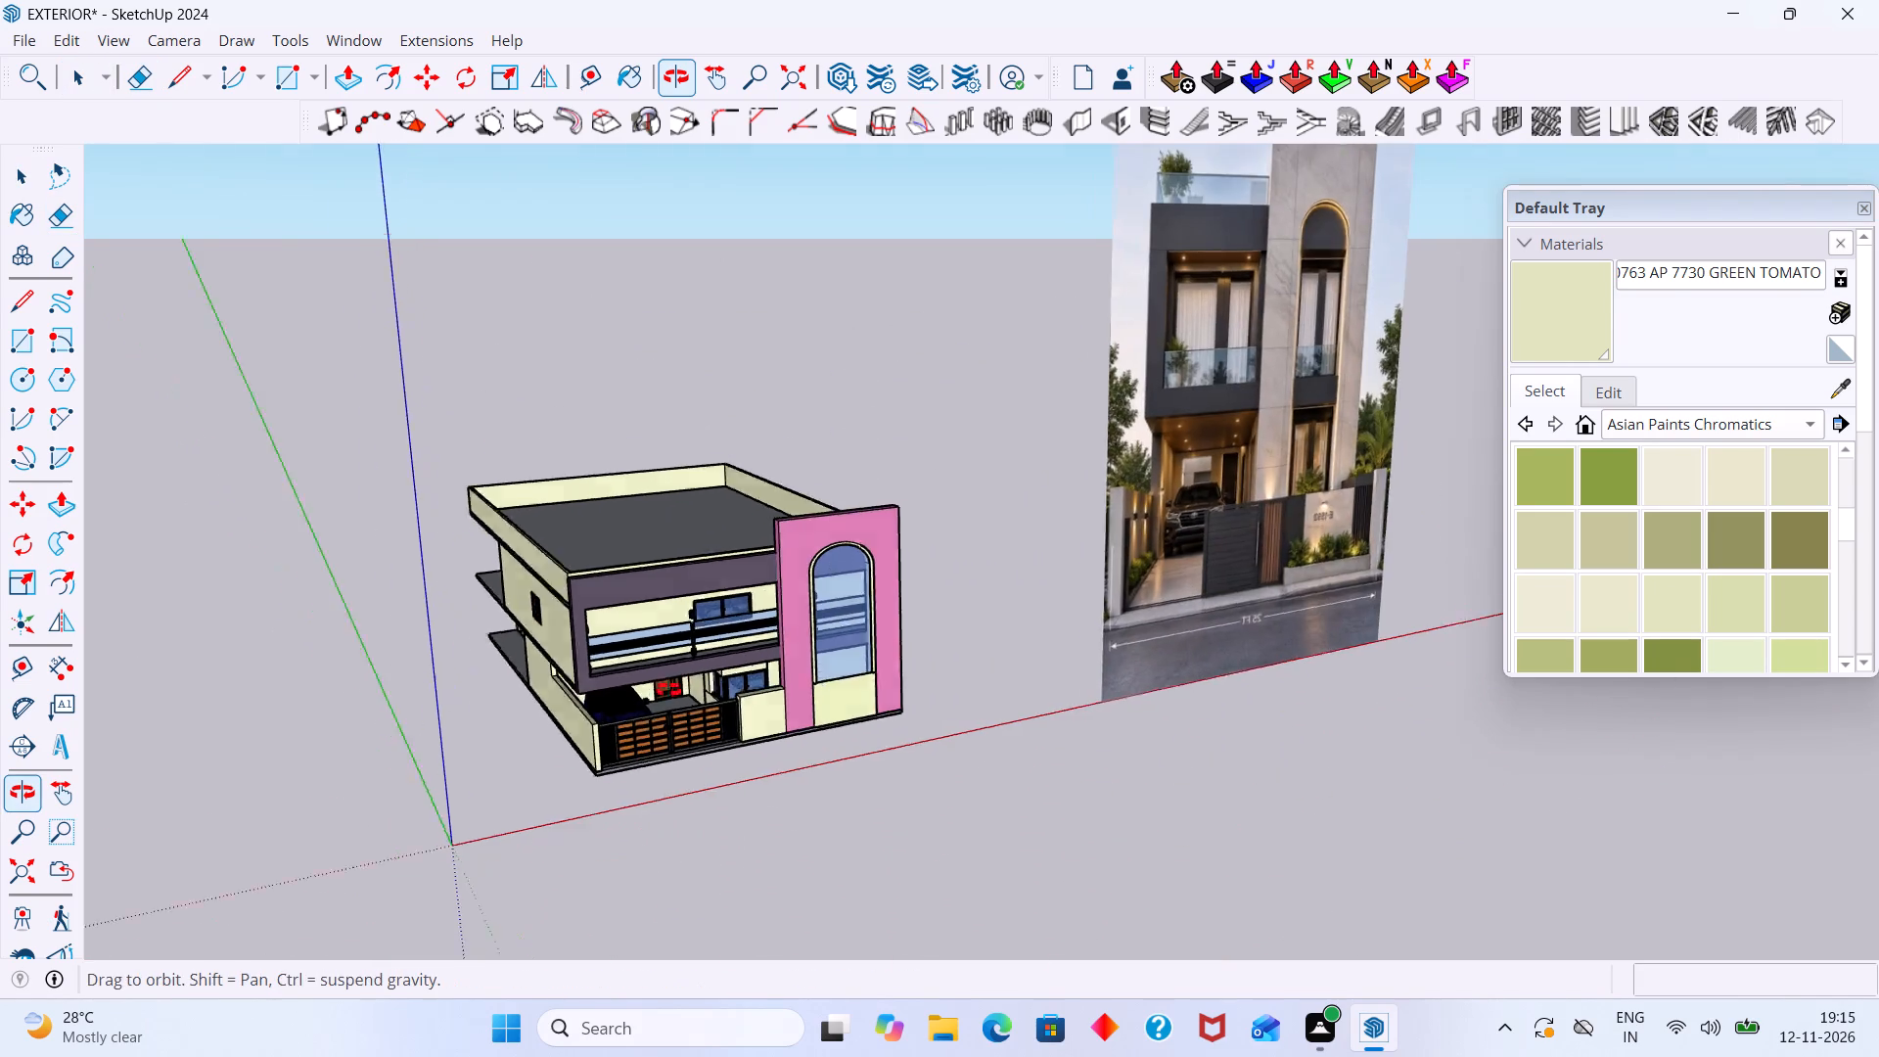
{"action": "middle_click_drag", "start_coordinate": [668, 690], "coordinate": [447, 723]}
{"action": "scroll", "coordinate": [797, 595], "scroll_direction": "up", "scroll_amount": 7}
{"action": "scroll", "coordinate": [822, 581], "scroll_direction": "down", "scroll_amount": 15}
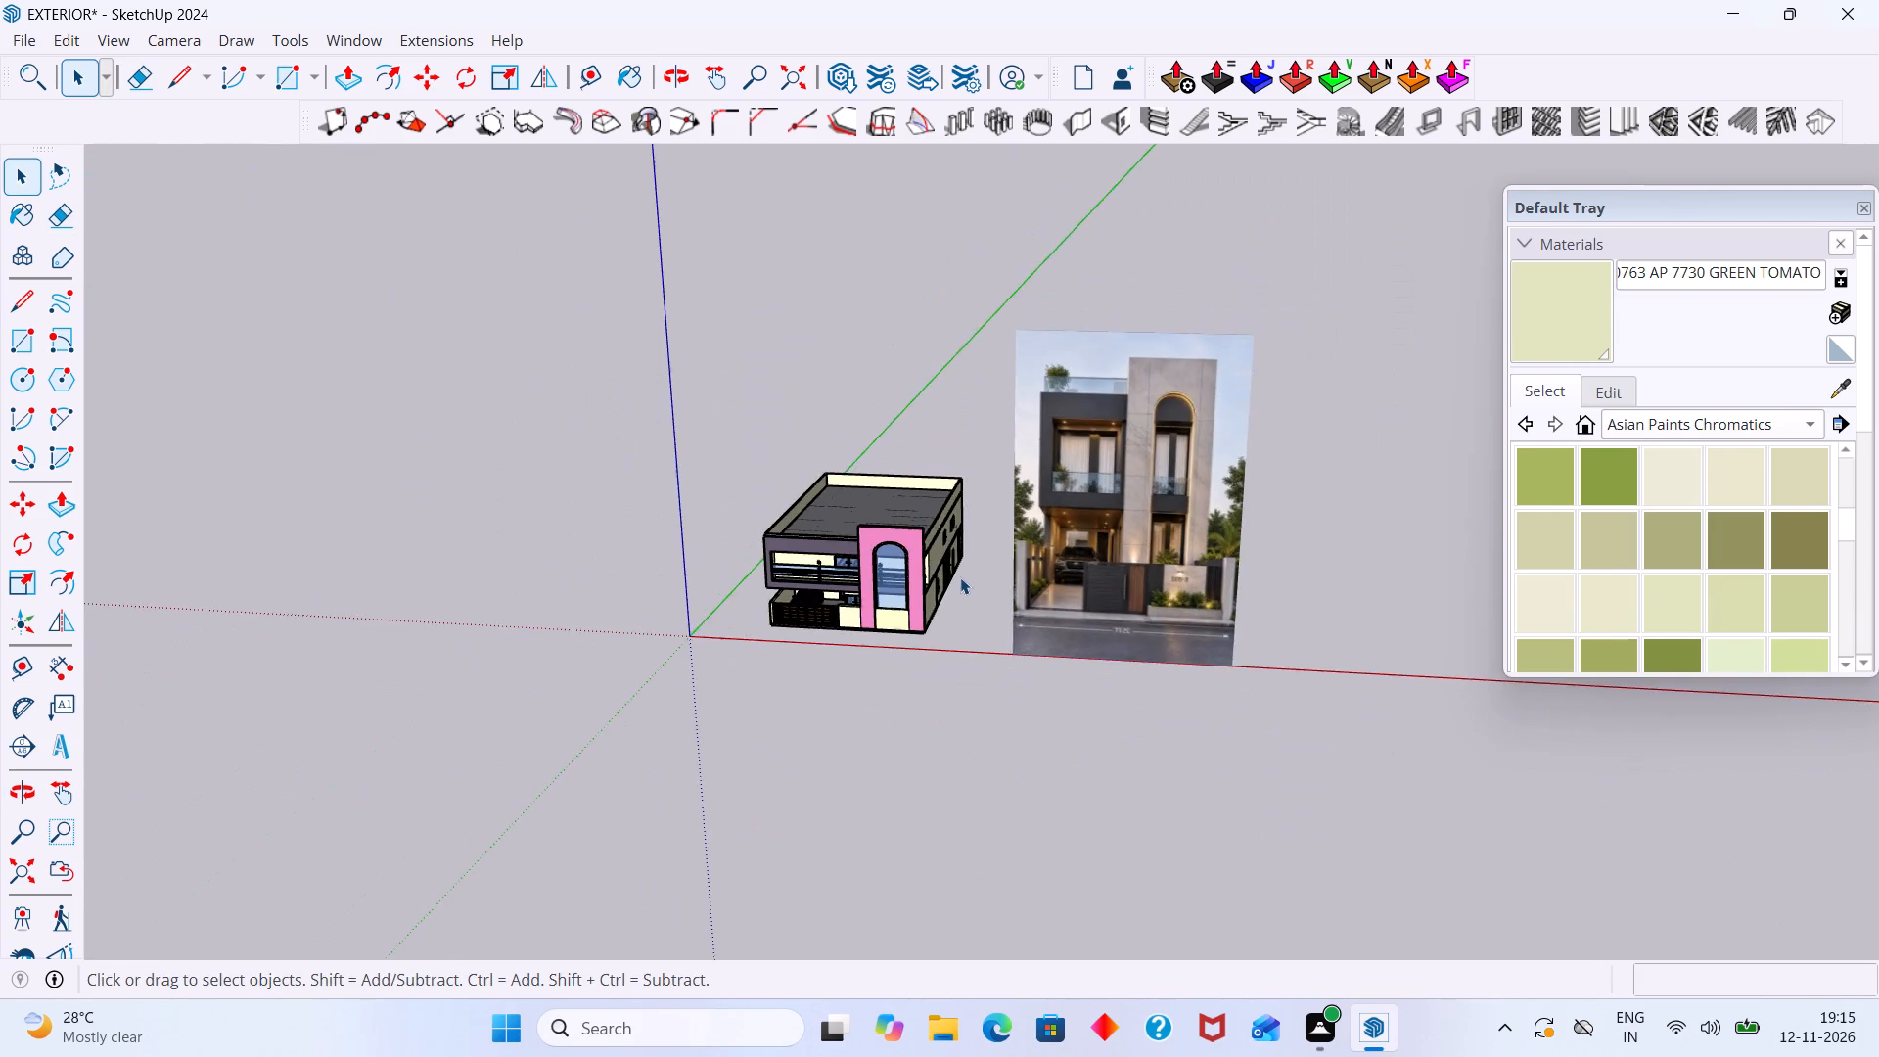
{"action": "middle_click_drag", "start_coordinate": [965, 580], "coordinate": [1067, 580]}
{"action": "scroll", "coordinate": [1120, 537], "scroll_direction": "up", "scroll_amount": 3}
{"action": "left_click", "coordinate": [1121, 535]}
{"action": "key", "text": "Delete"}
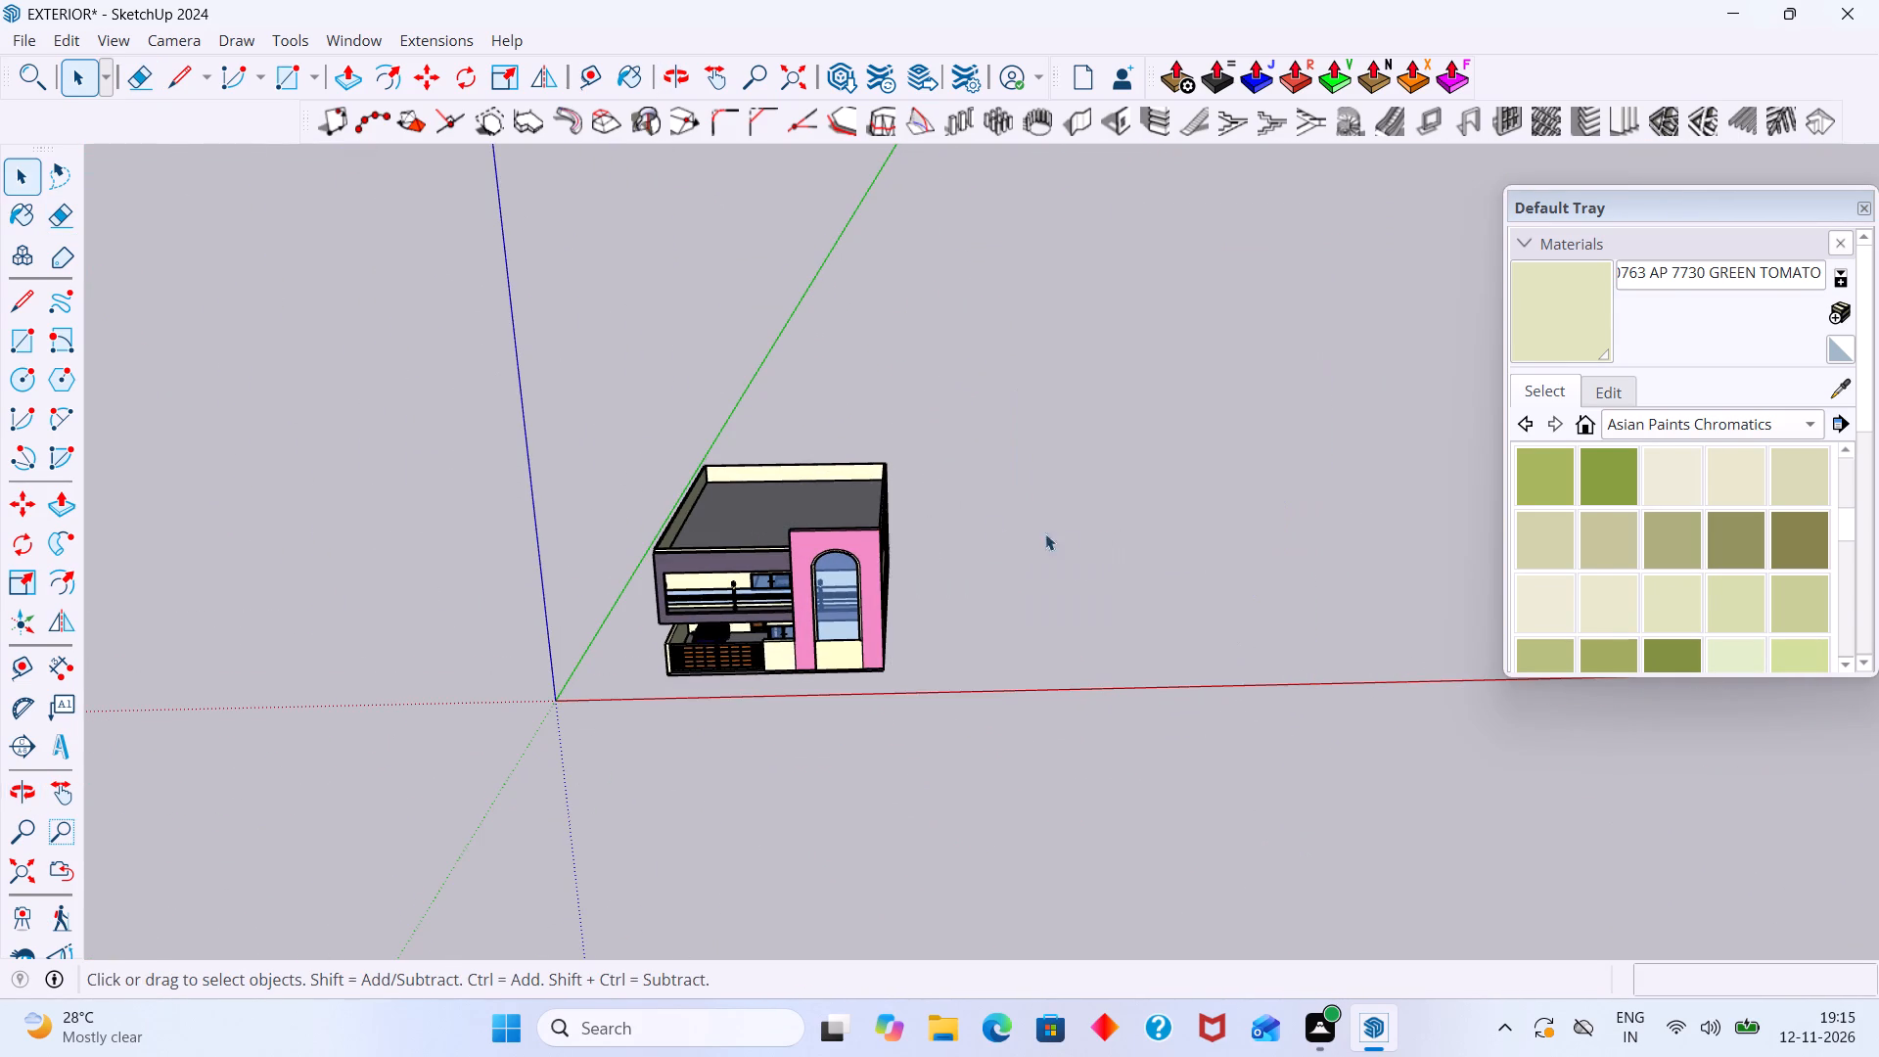
Save the EXTERIOR model.
{"action": "left_click", "coordinate": [29, 44]}
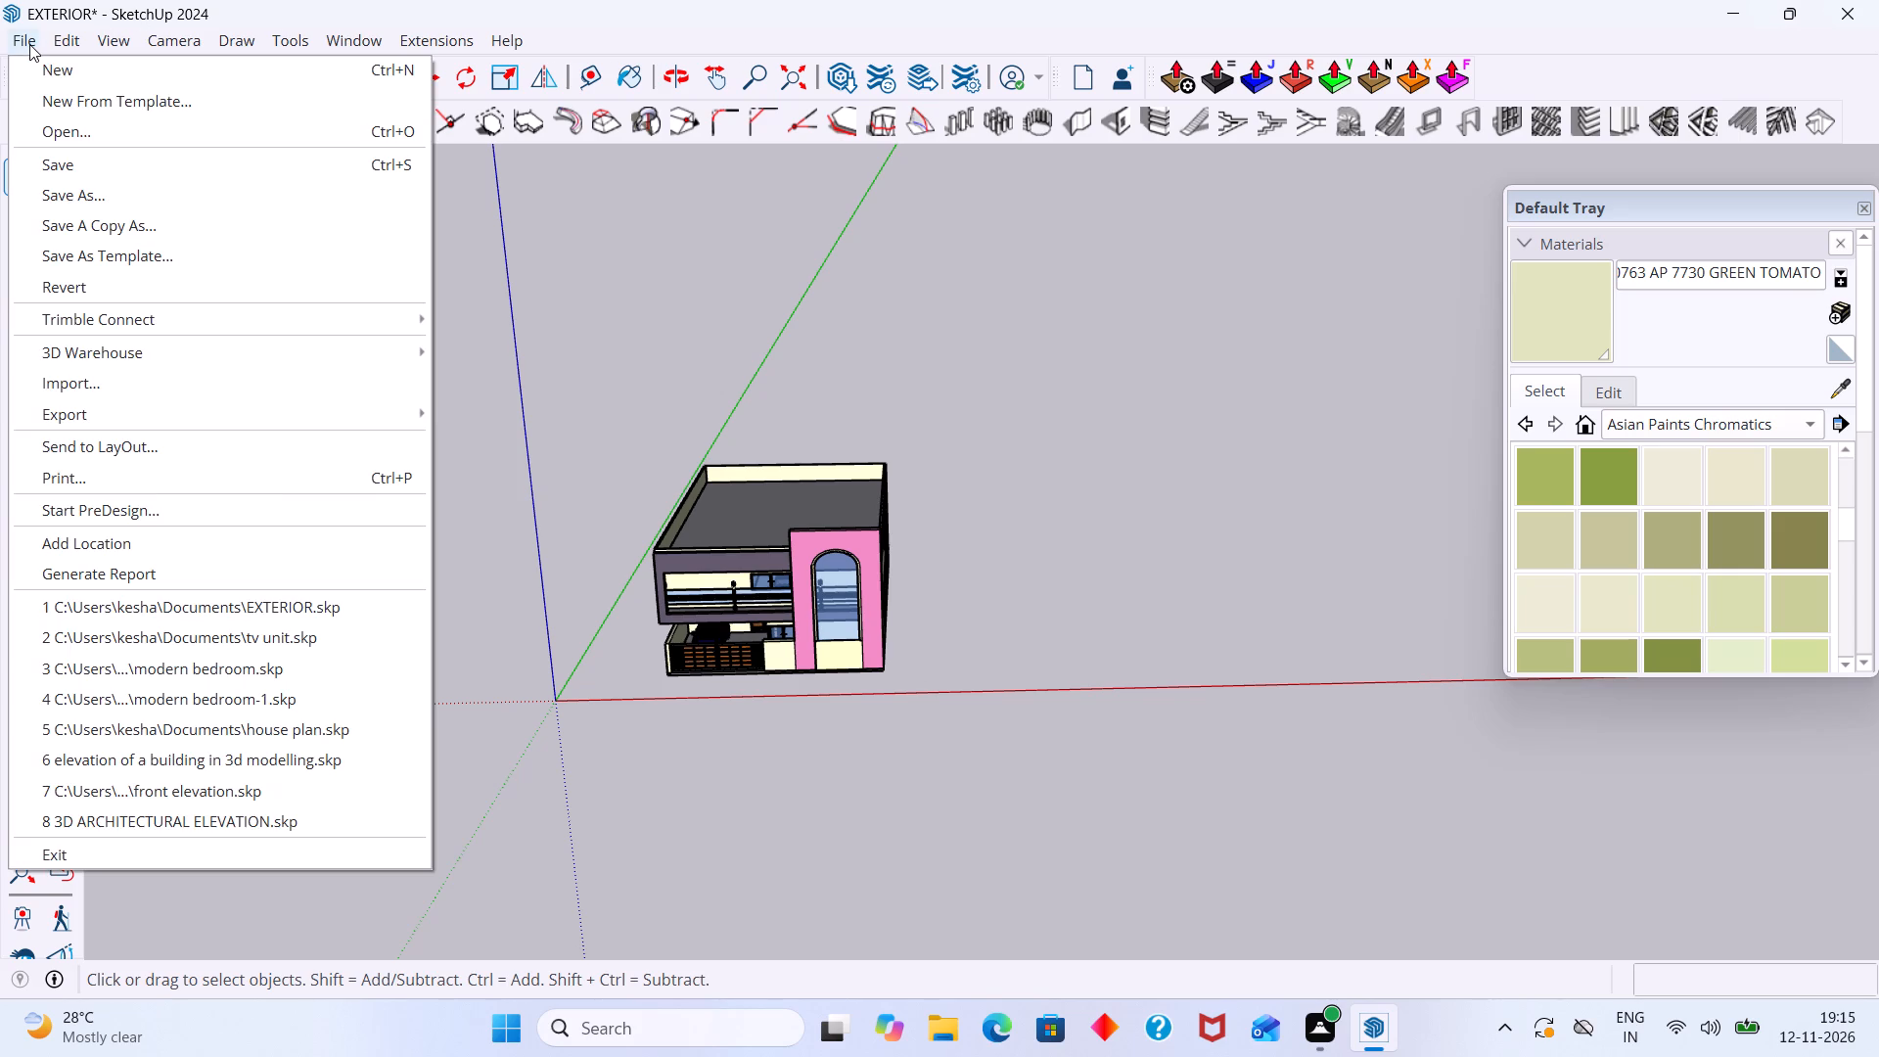
{"action": "left_click", "coordinate": [76, 177]}
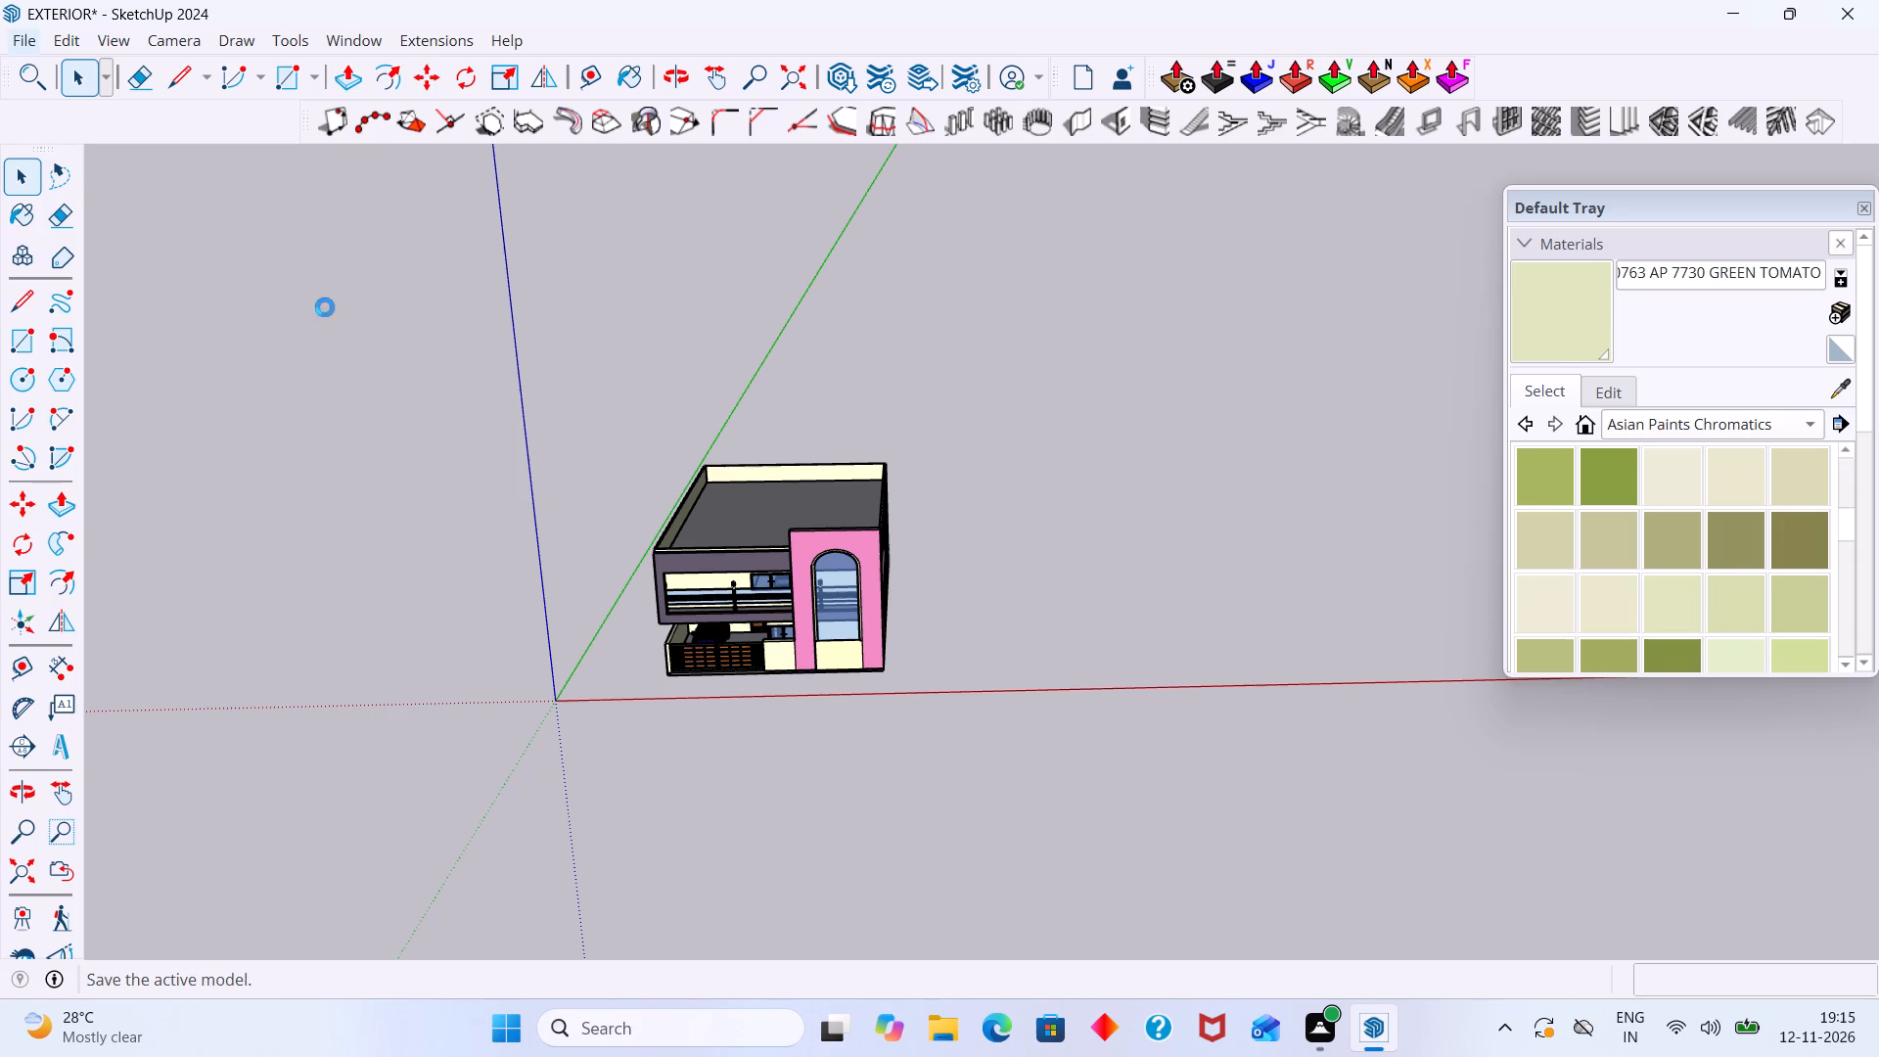
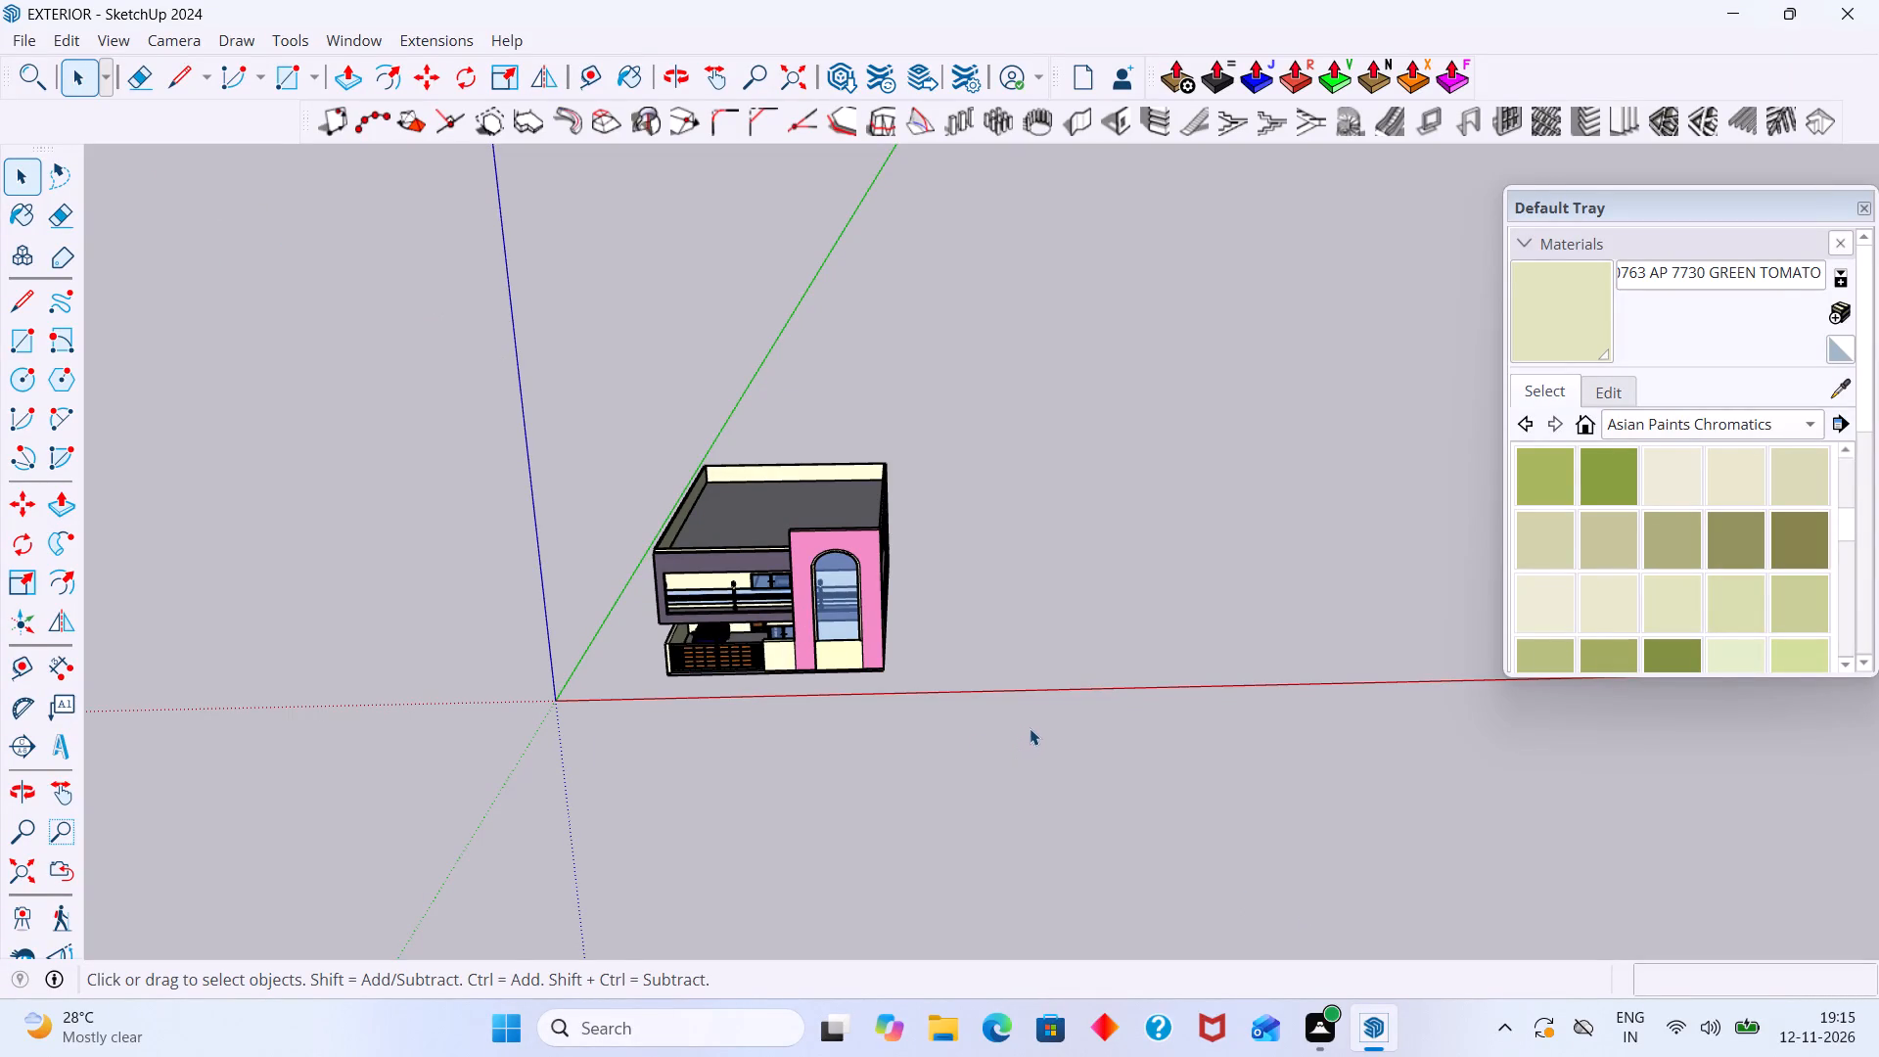
Export the current view of the house as a 2D graphic PDF named EXTERIOR in the Documents folder.
{"action": "left_click", "coordinate": [16, 45]}
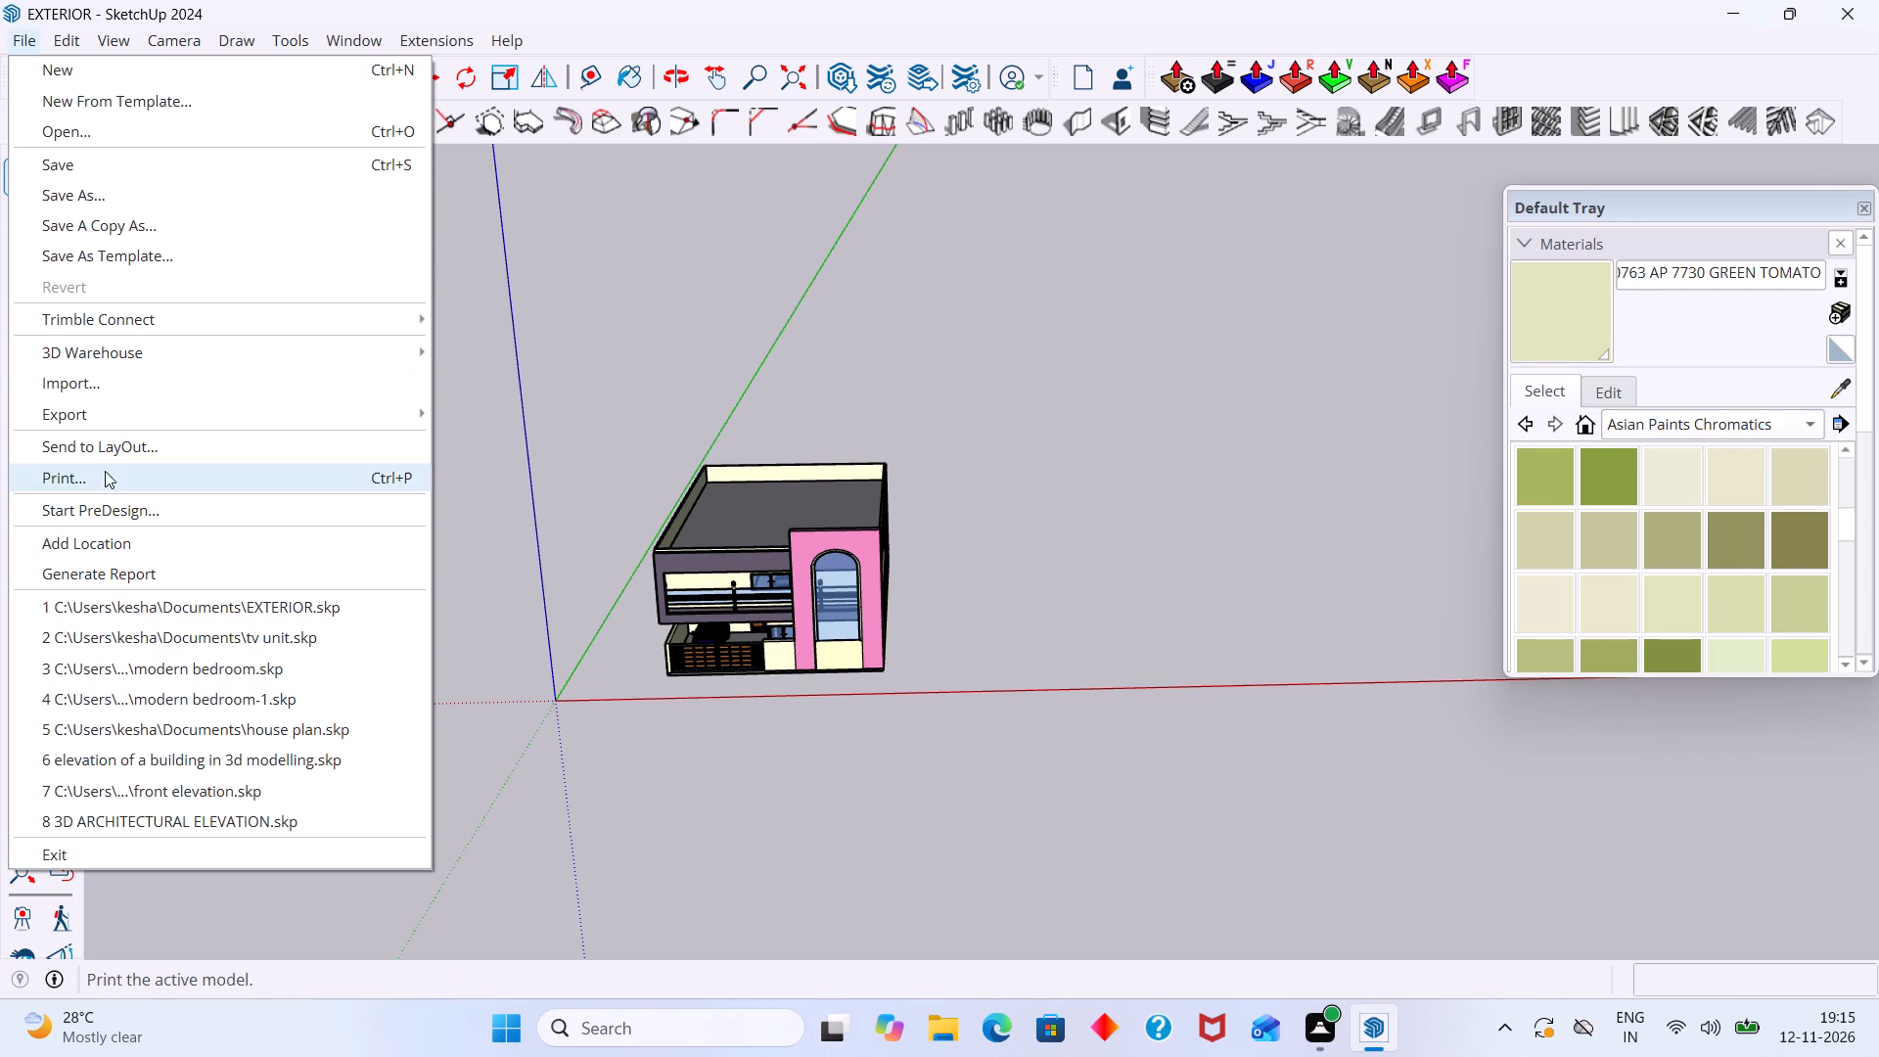
{"action": "left_click", "coordinate": [84, 416]}
{"action": "left_click", "coordinate": [477, 441]}
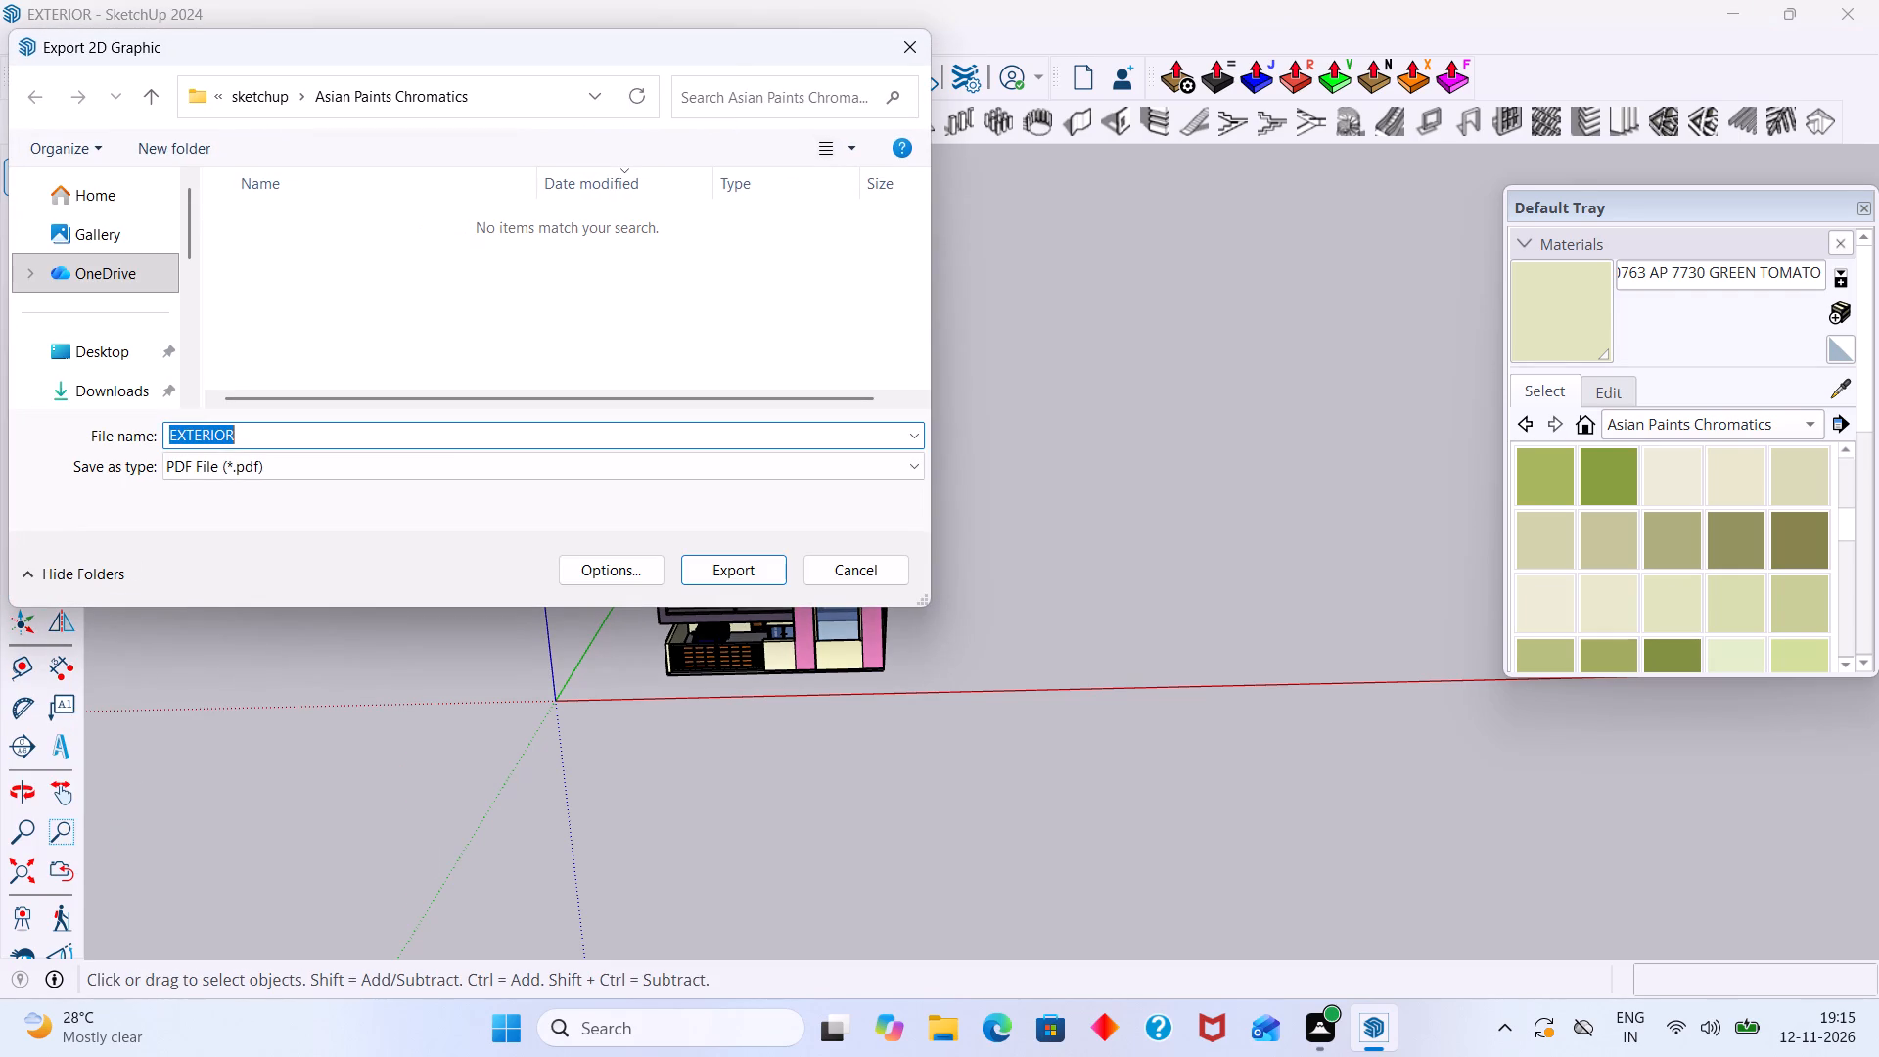
{"action": "scroll", "coordinate": [164, 380], "scroll_direction": "down", "scroll_amount": 1}
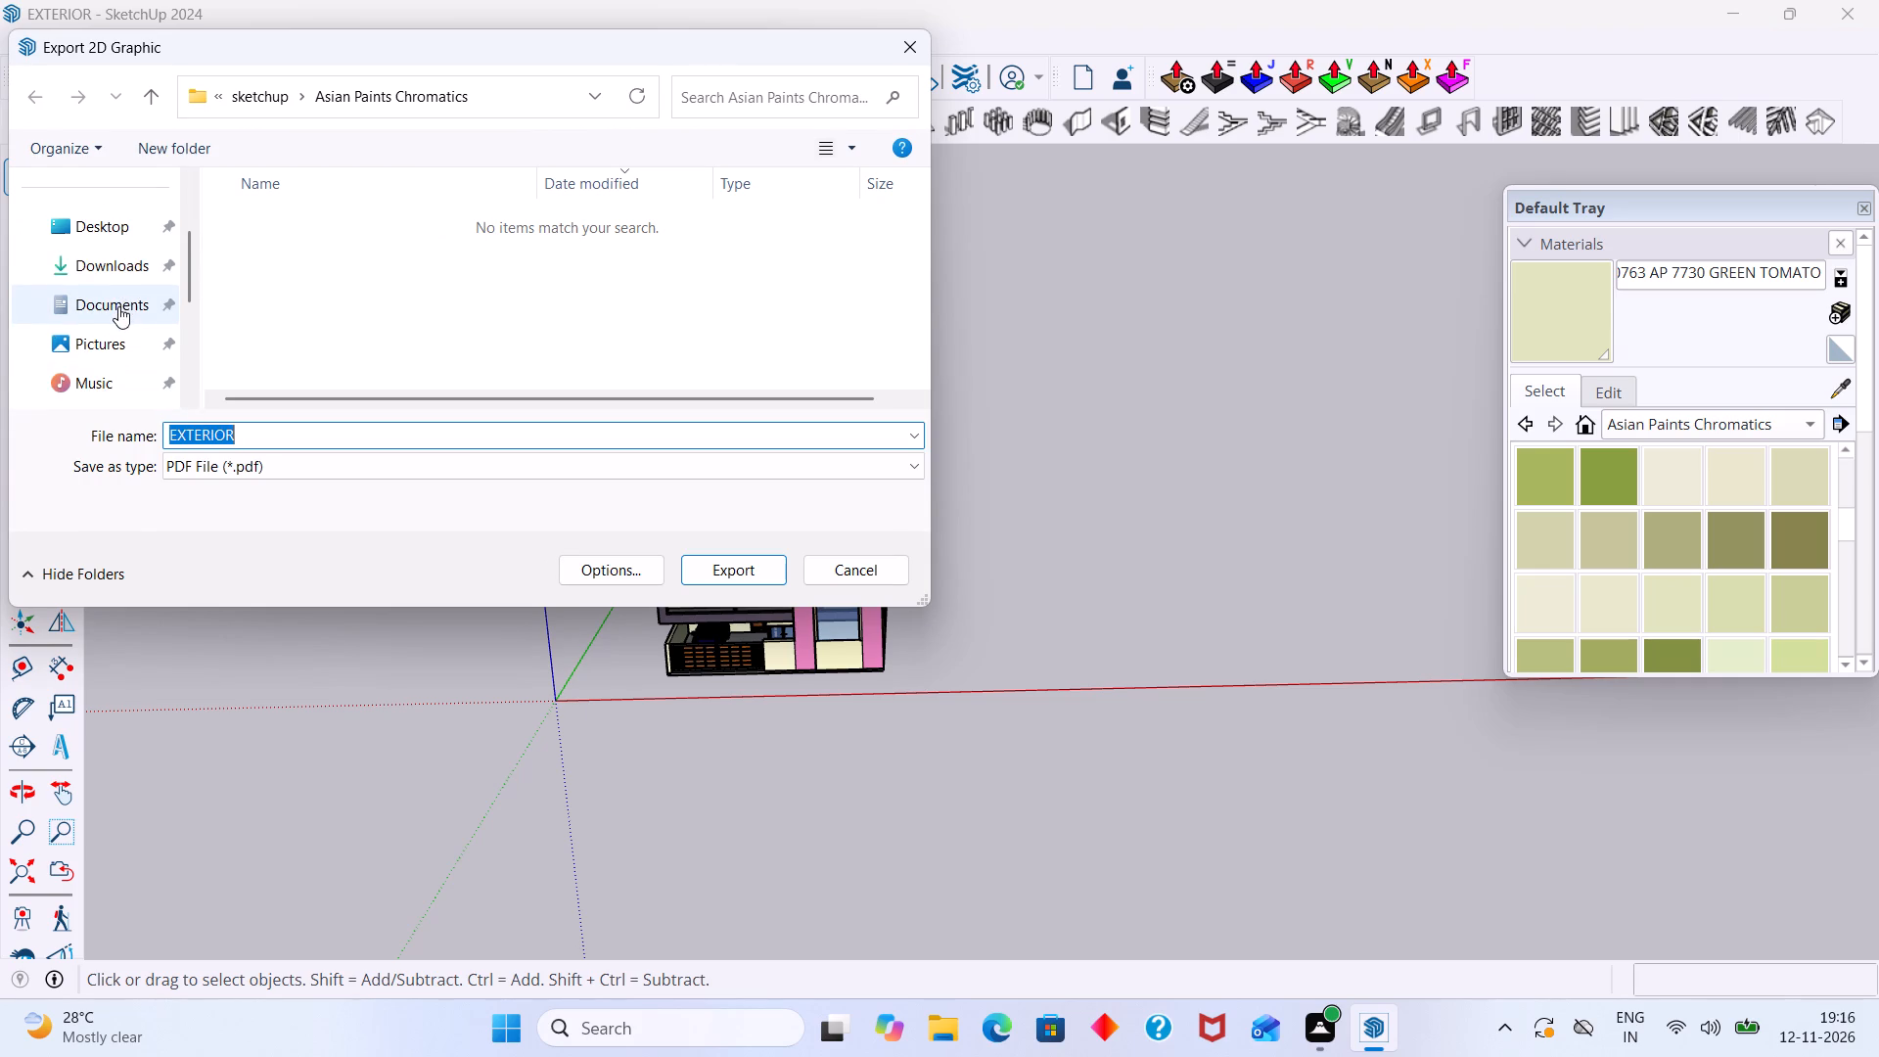
{"action": "left_click", "coordinate": [118, 306]}
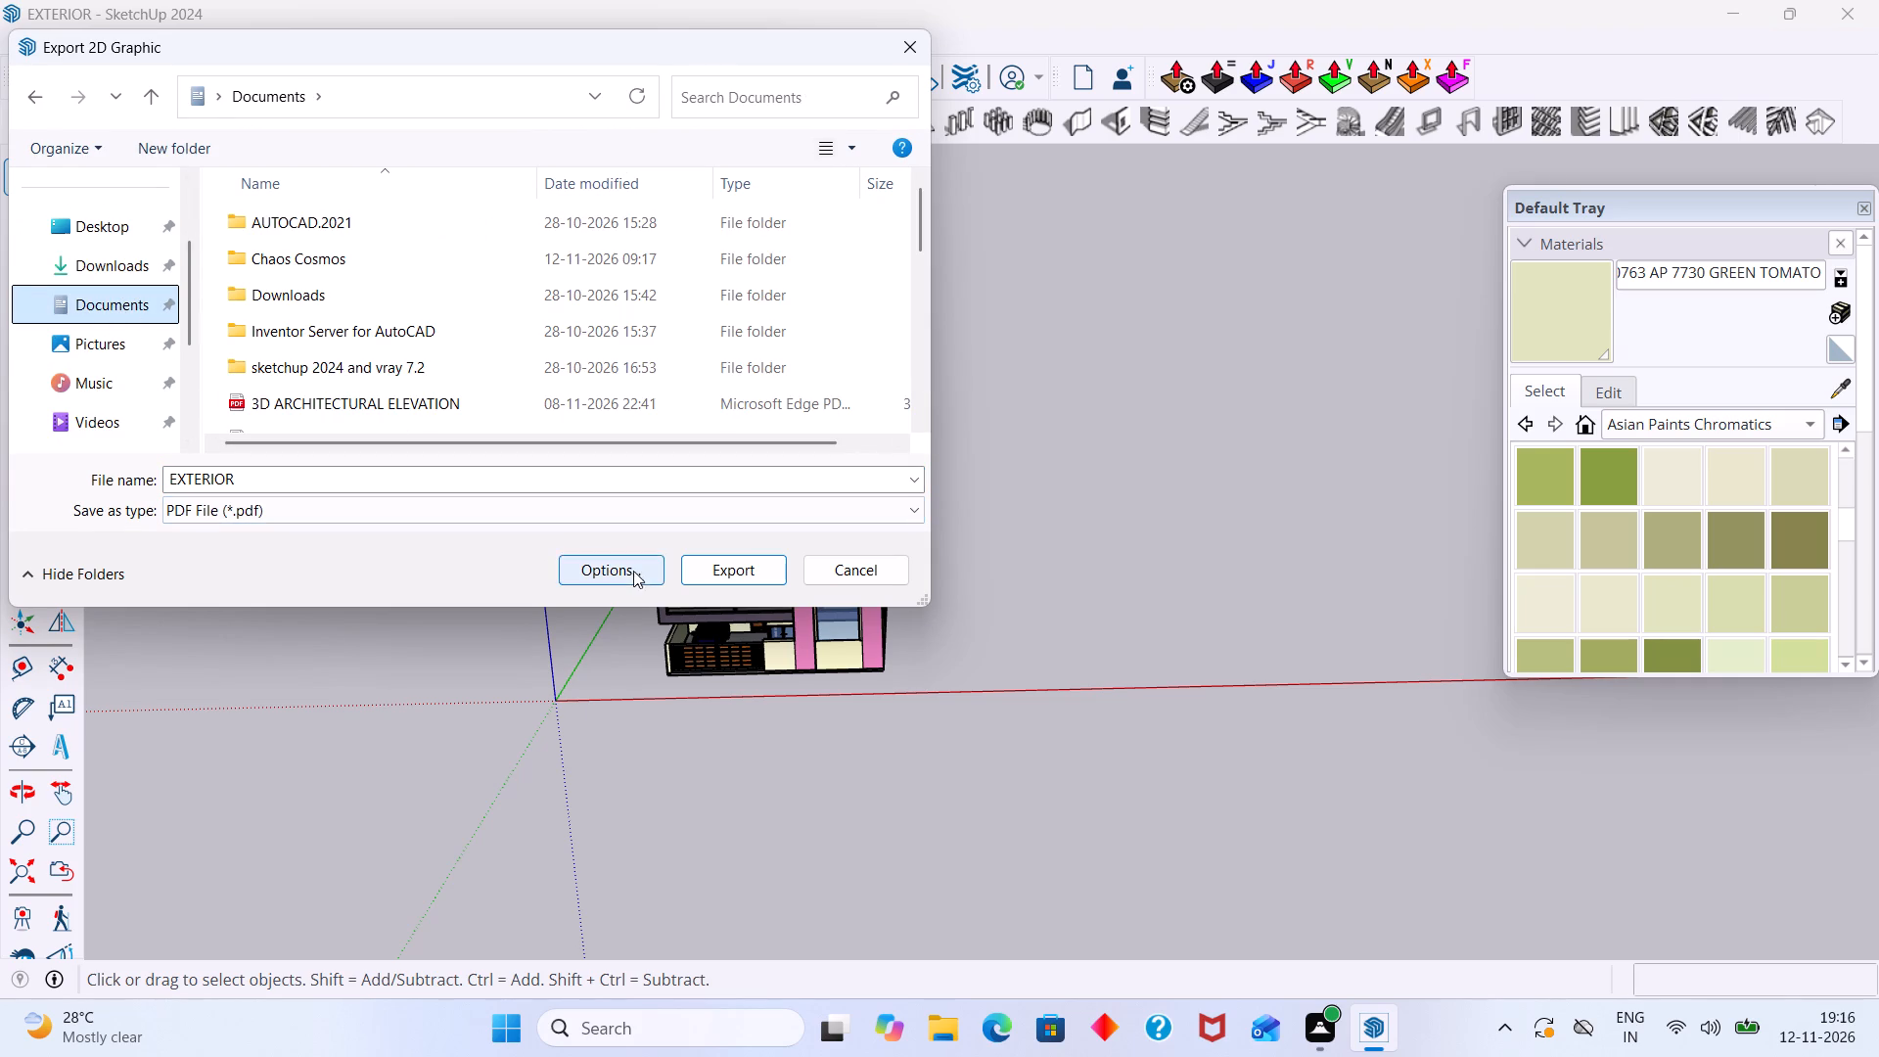
{"action": "left_click", "coordinate": [712, 569]}
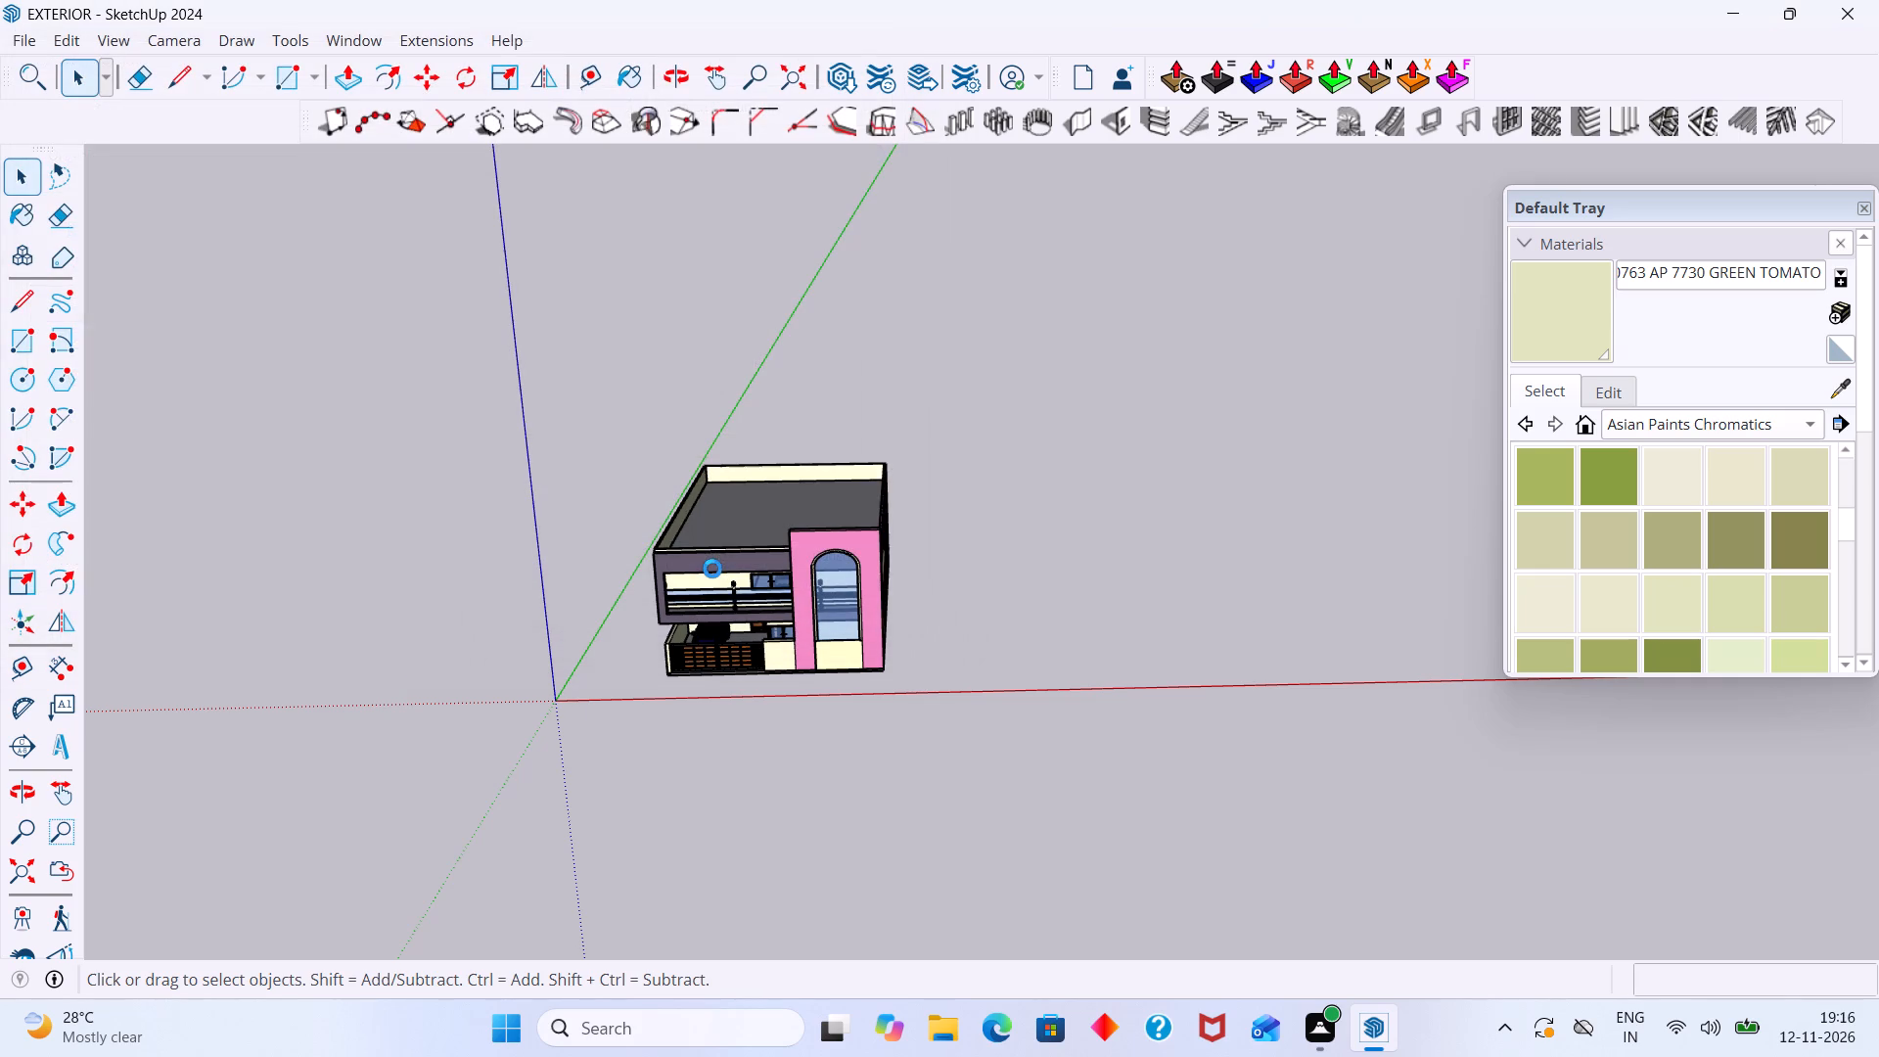
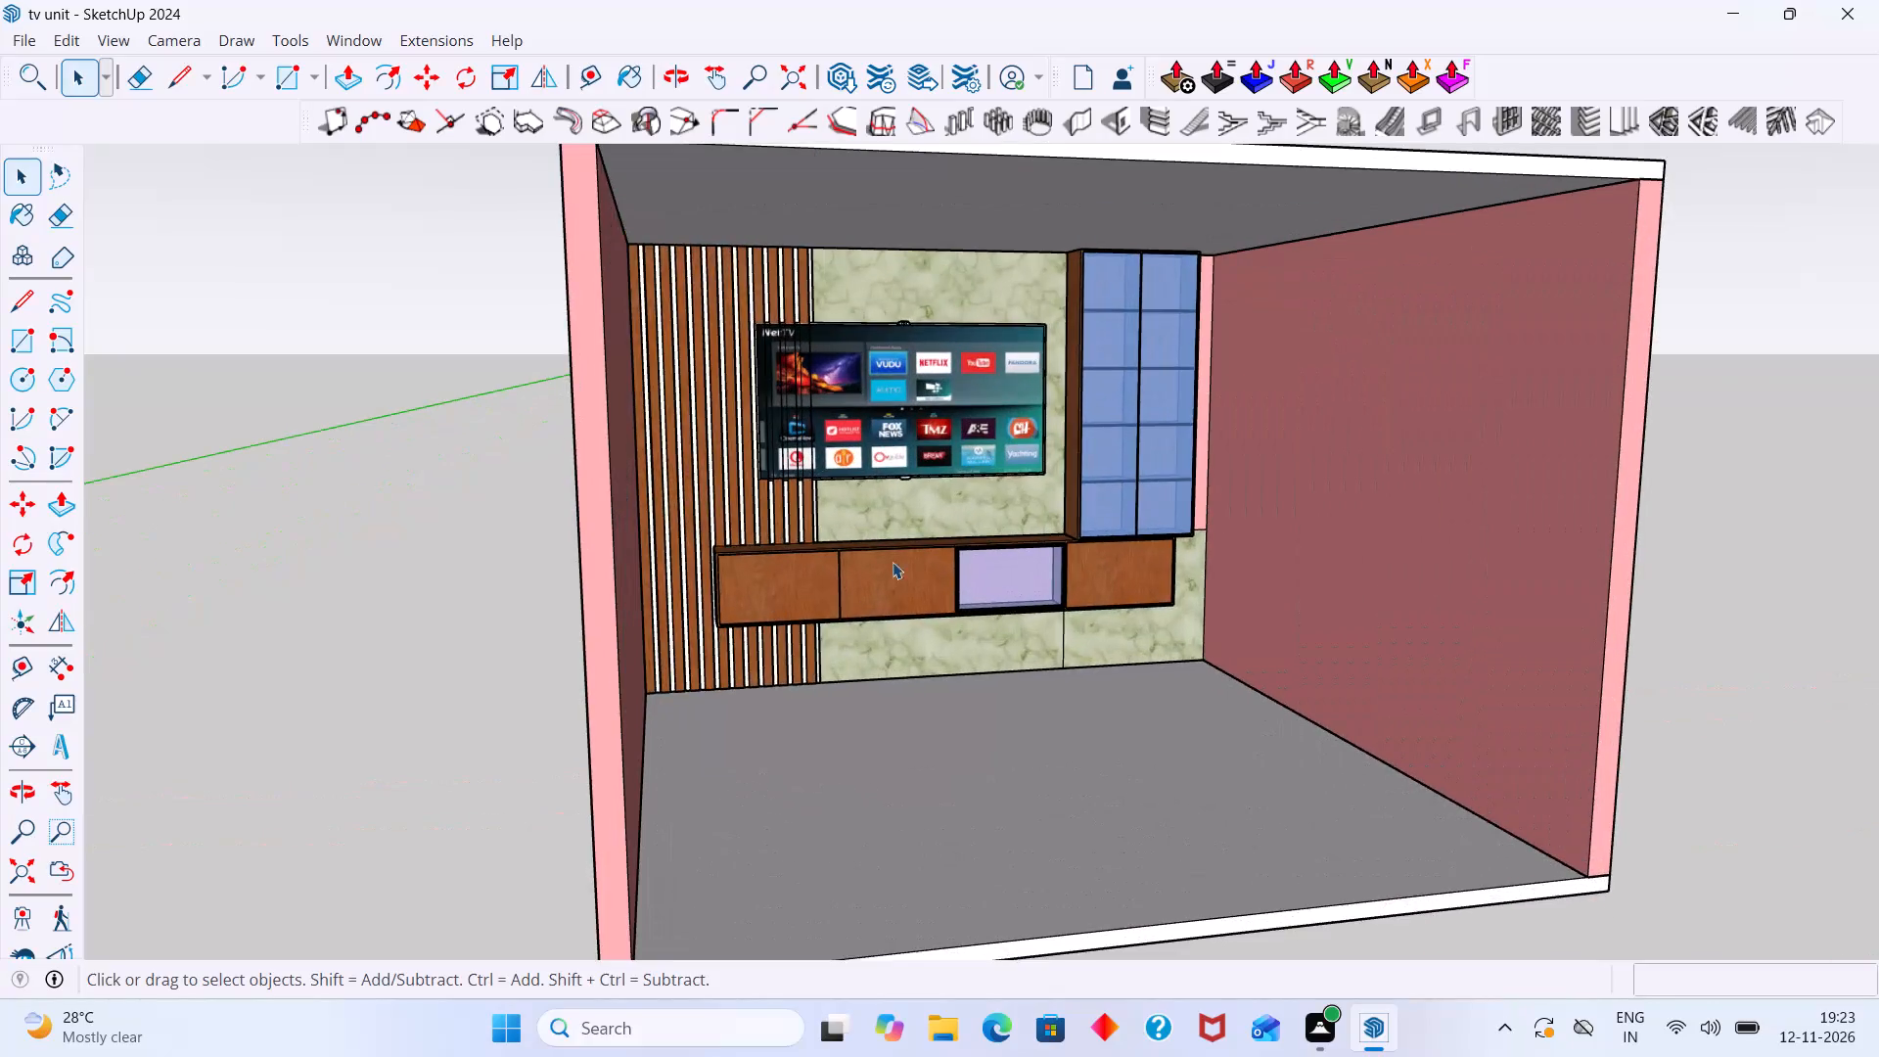
Show the Click-Change 2 - Kitchen equipment tool set and place it above the TV unit room model.
{"action": "middle_click_drag", "start_coordinate": [893, 562], "coordinate": [859, 573]}
{"action": "scroll", "coordinate": [875, 547], "scroll_direction": "down", "scroll_amount": 5}
{"action": "middle_click_drag", "start_coordinate": [905, 552], "coordinate": [838, 566]}
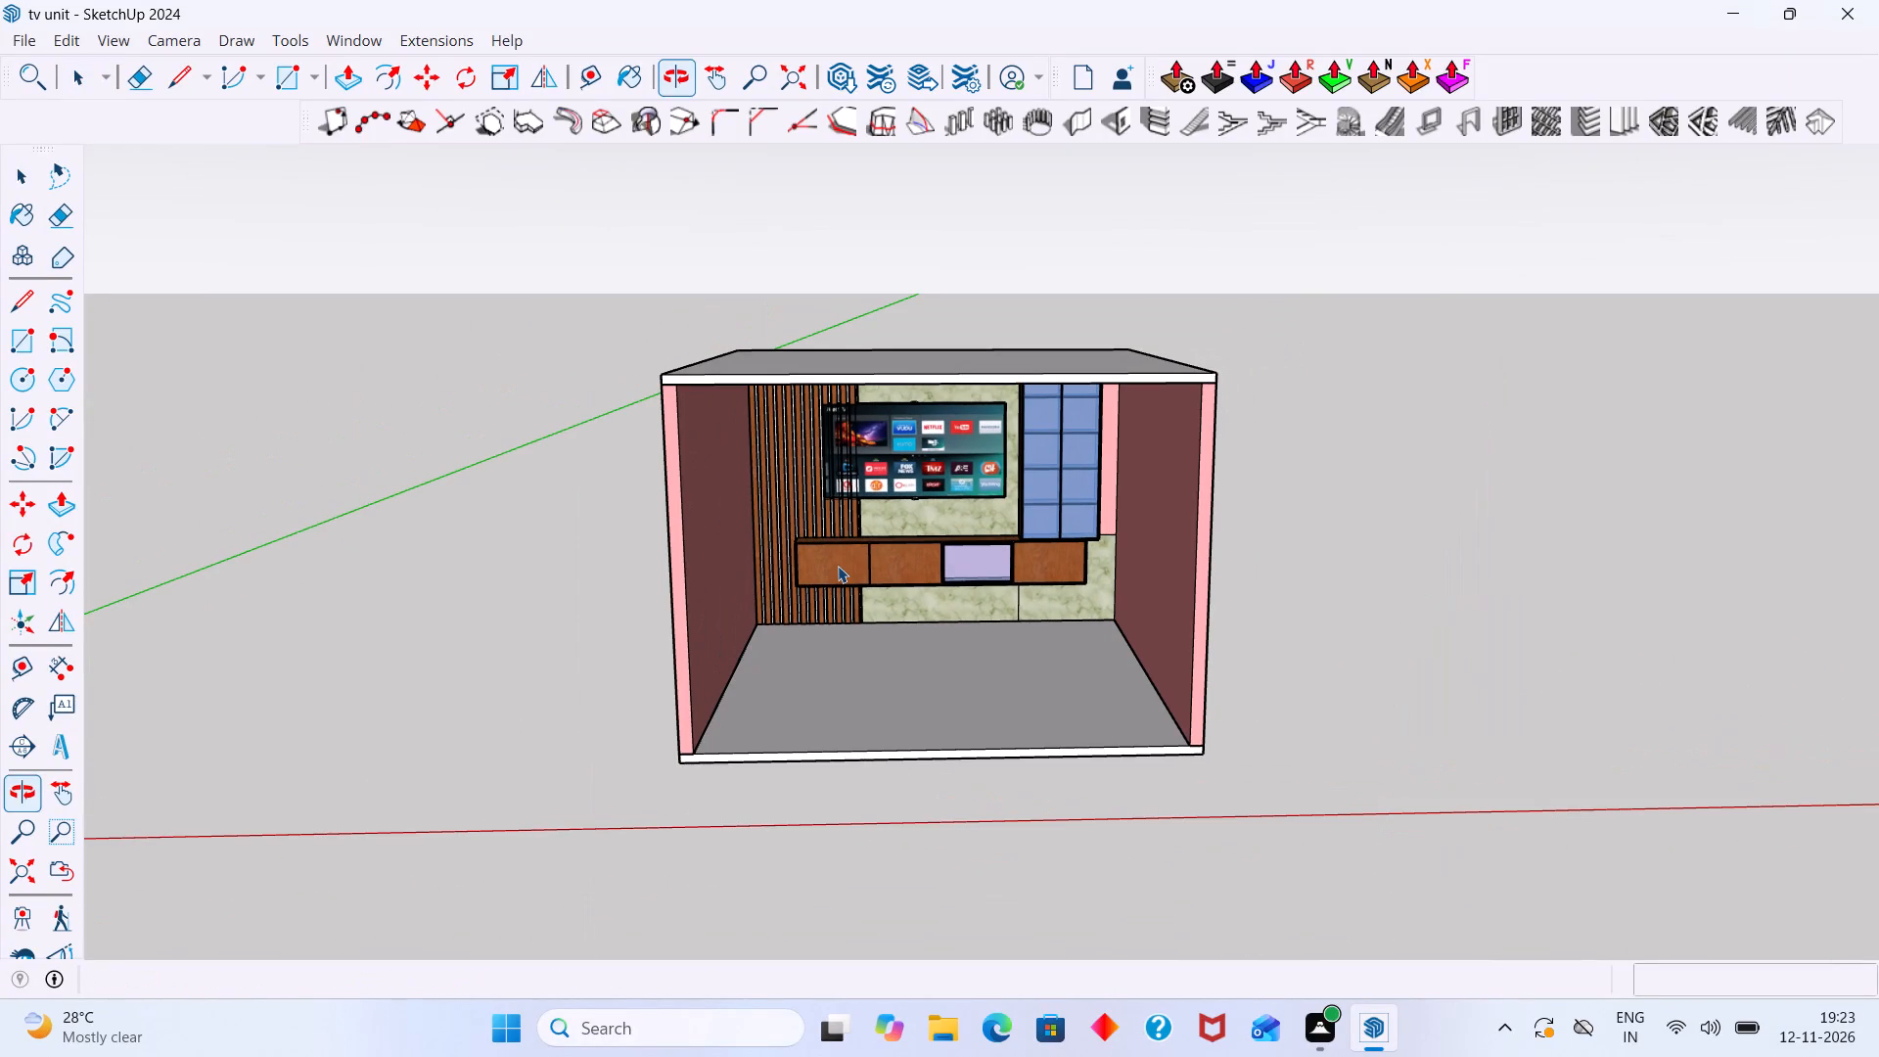
{"action": "right_click", "coordinate": [1499, 59]}
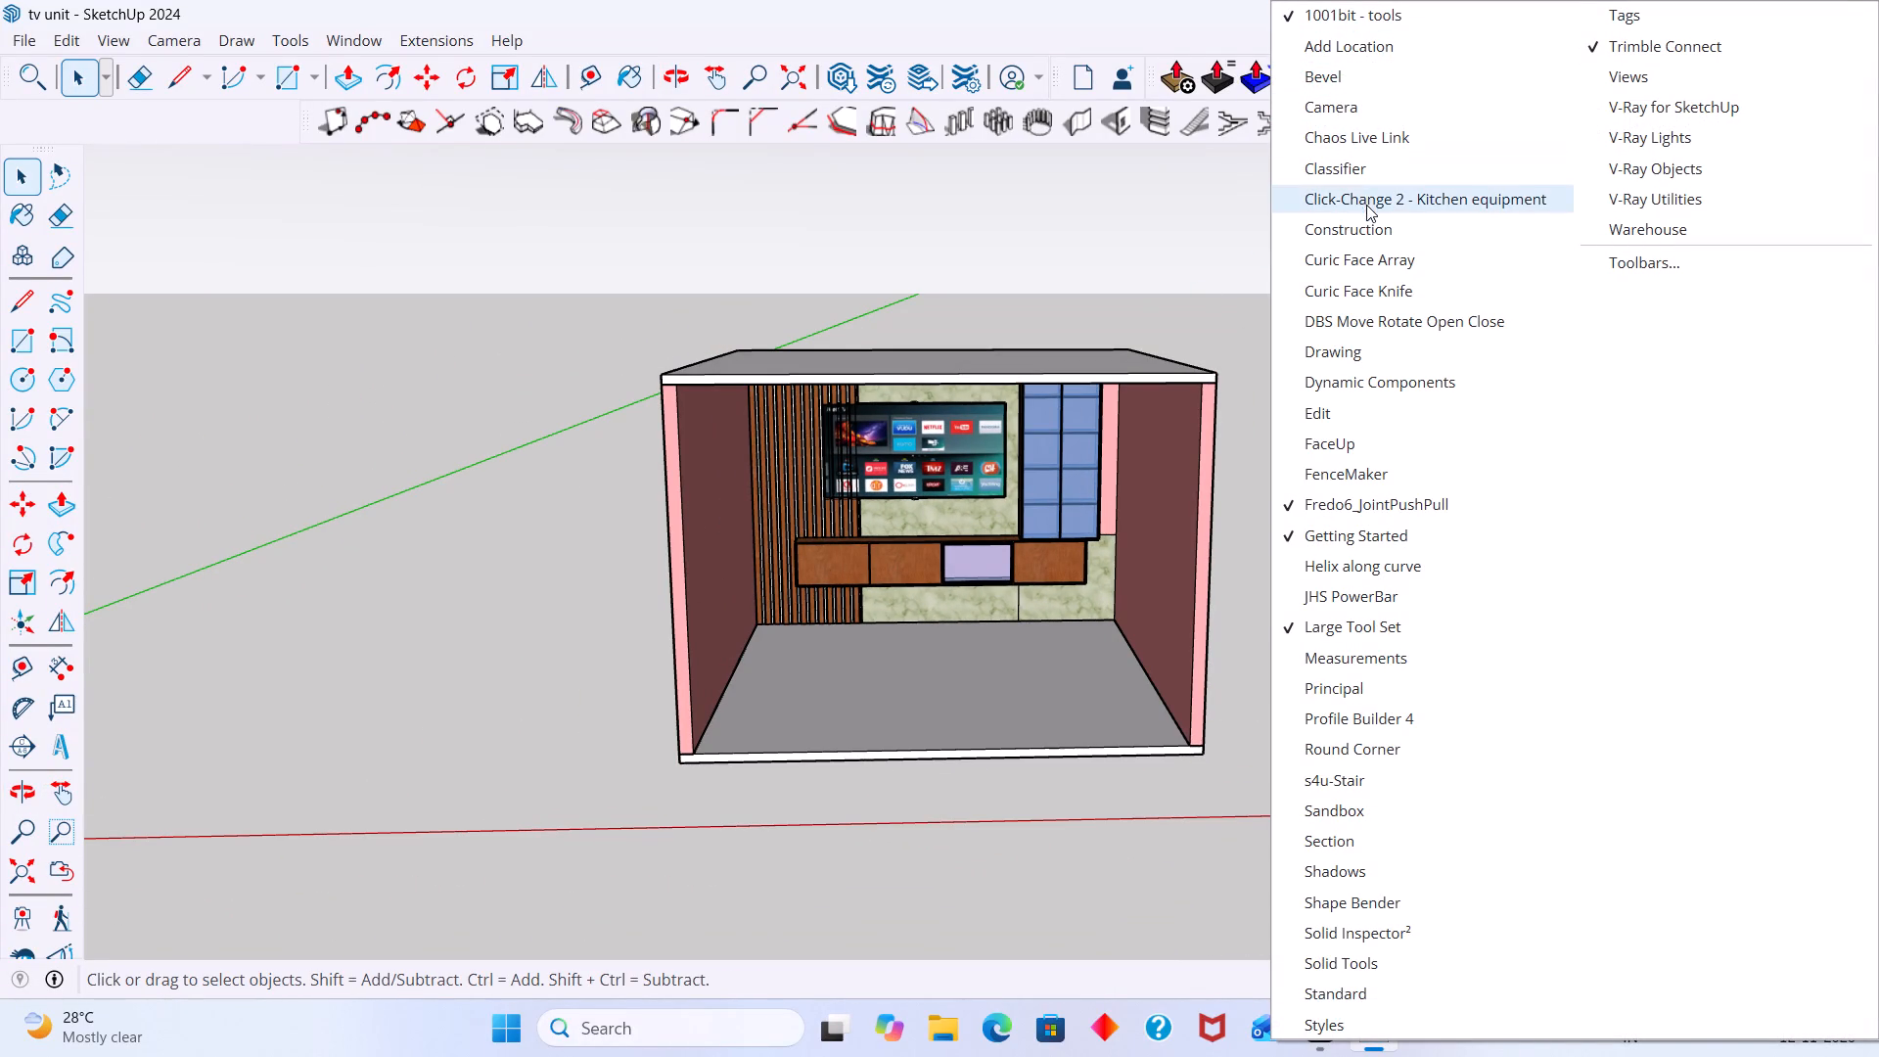
{"action": "left_click", "coordinate": [1366, 205]}
{"action": "left_click_drag", "start_coordinate": [946, 386], "coordinate": [946, 385]}
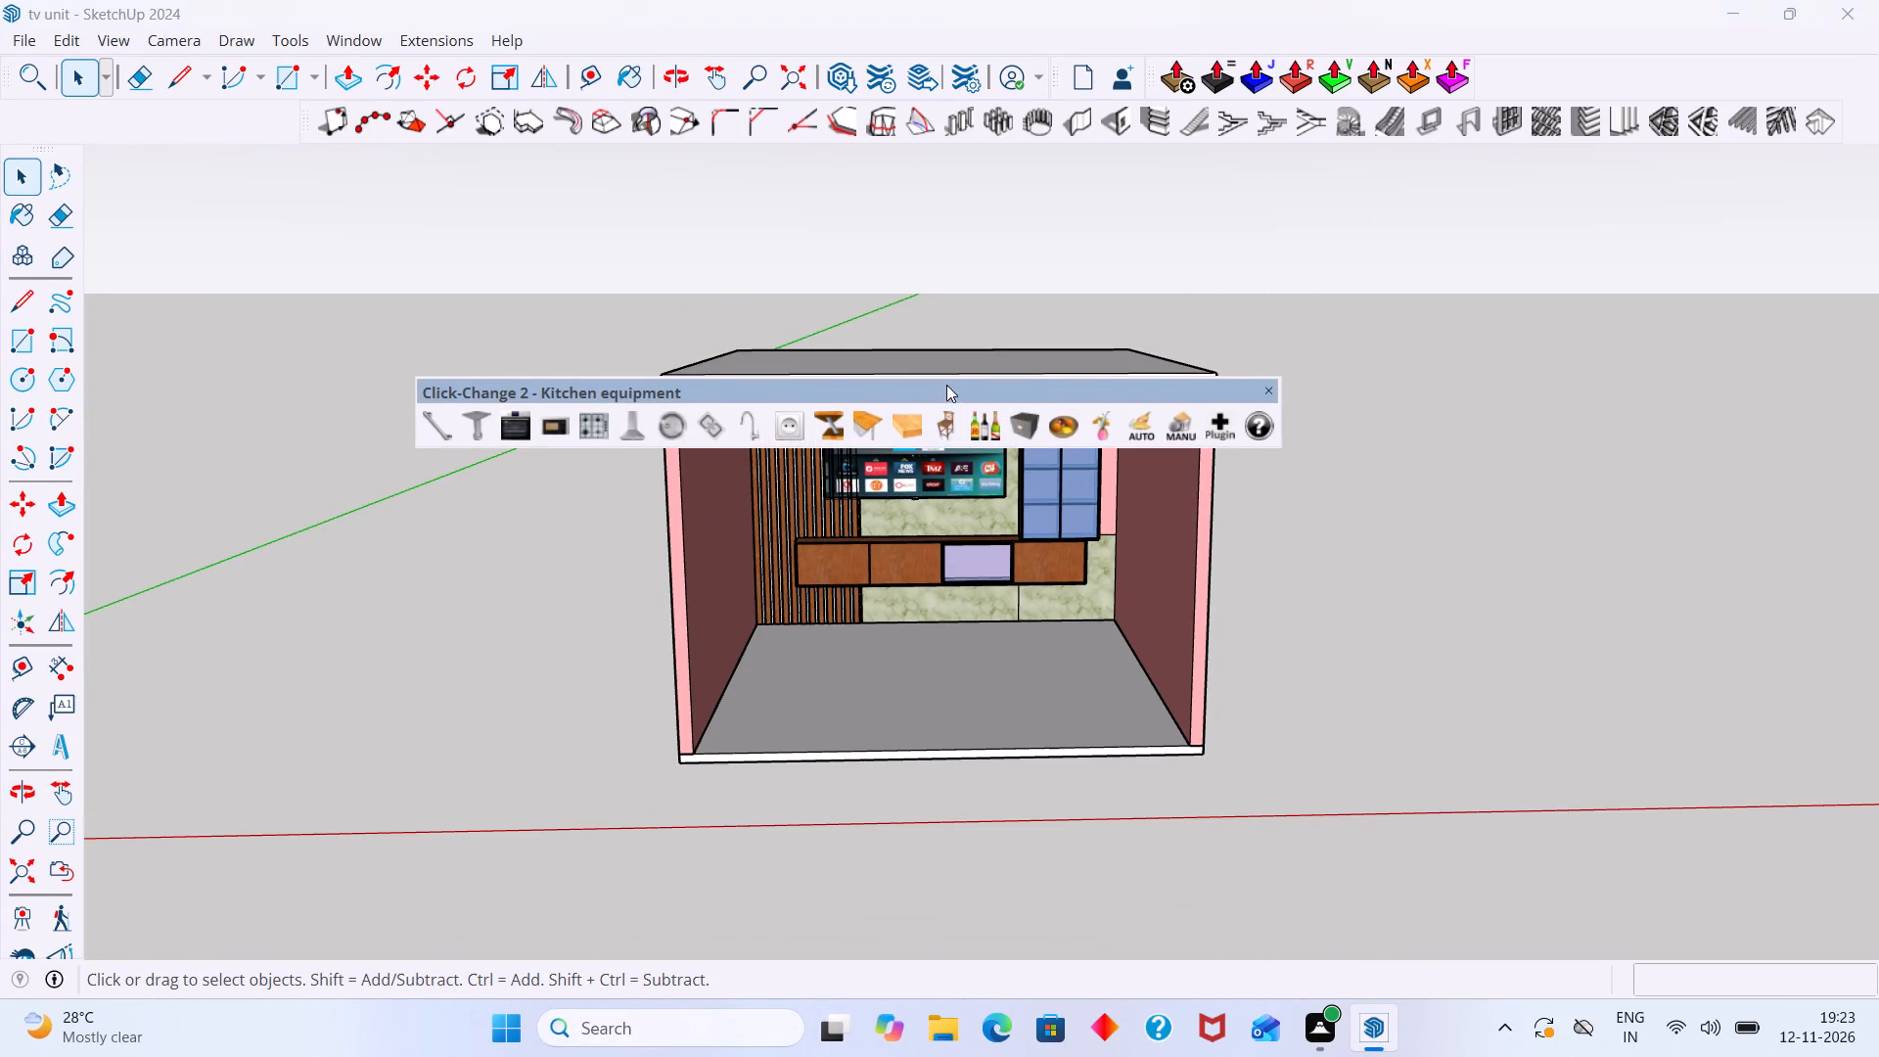
{"action": "left_click_drag", "start_coordinate": [946, 385], "coordinate": [1327, 155]}
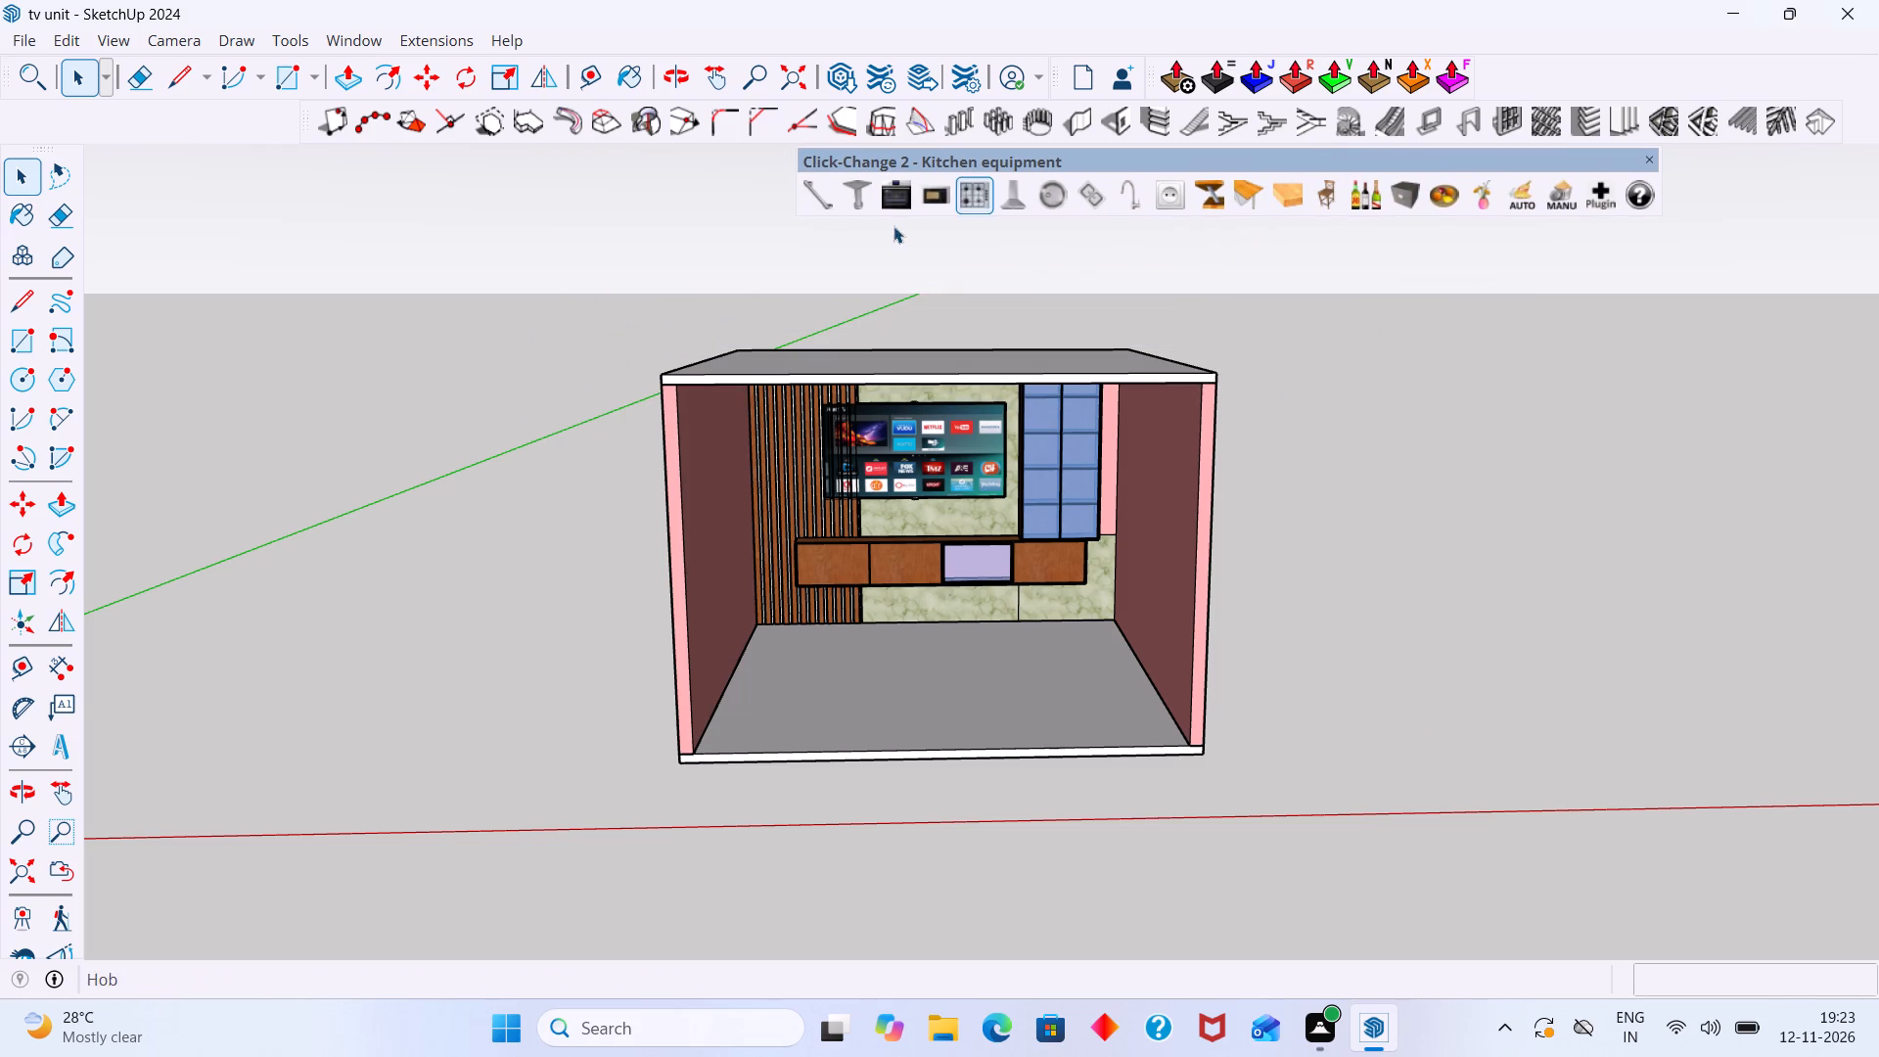
Place a Click-Change horizontal bar handle on the front of the floating TV cabinet's door nearest the slatted wall's outer corner.
{"action": "left_click", "coordinate": [824, 205]}
{"action": "scroll", "coordinate": [860, 573], "scroll_direction": "up", "scroll_amount": 6}
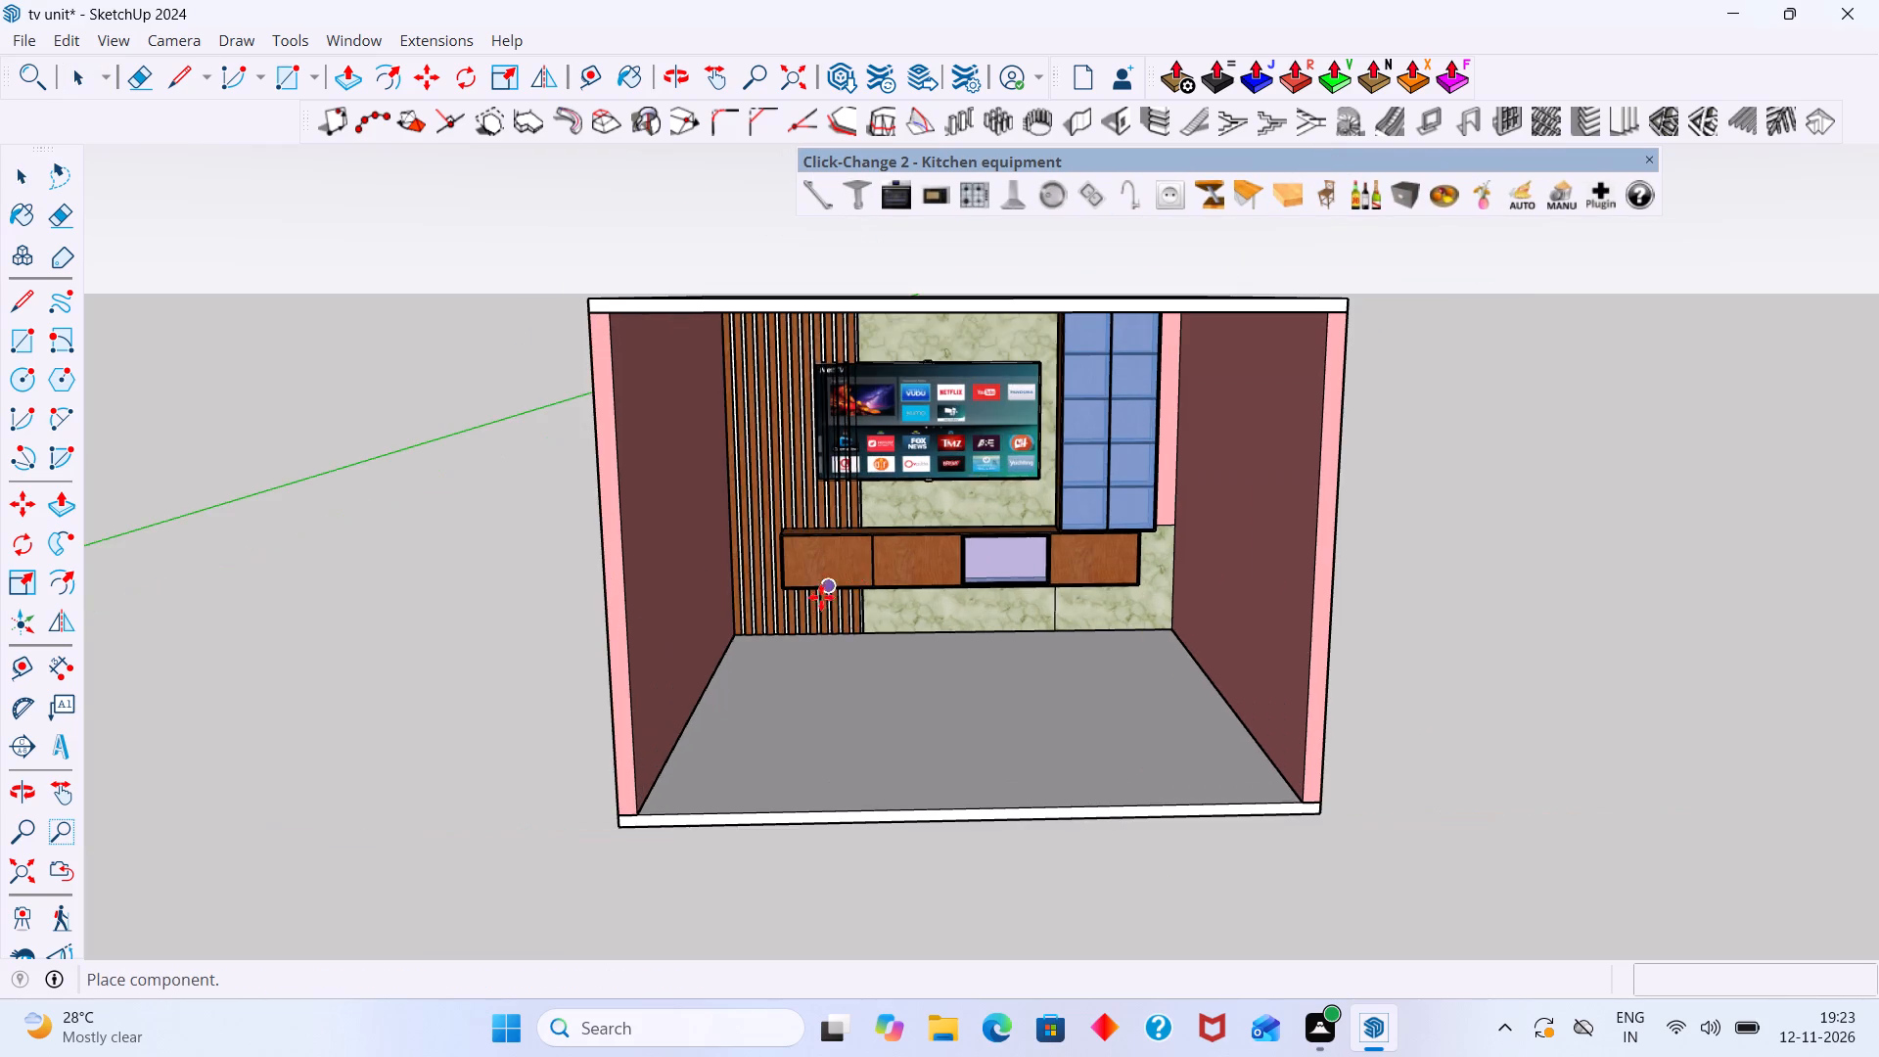
{"action": "scroll", "coordinate": [823, 603], "scroll_direction": "up", "scroll_amount": 8}
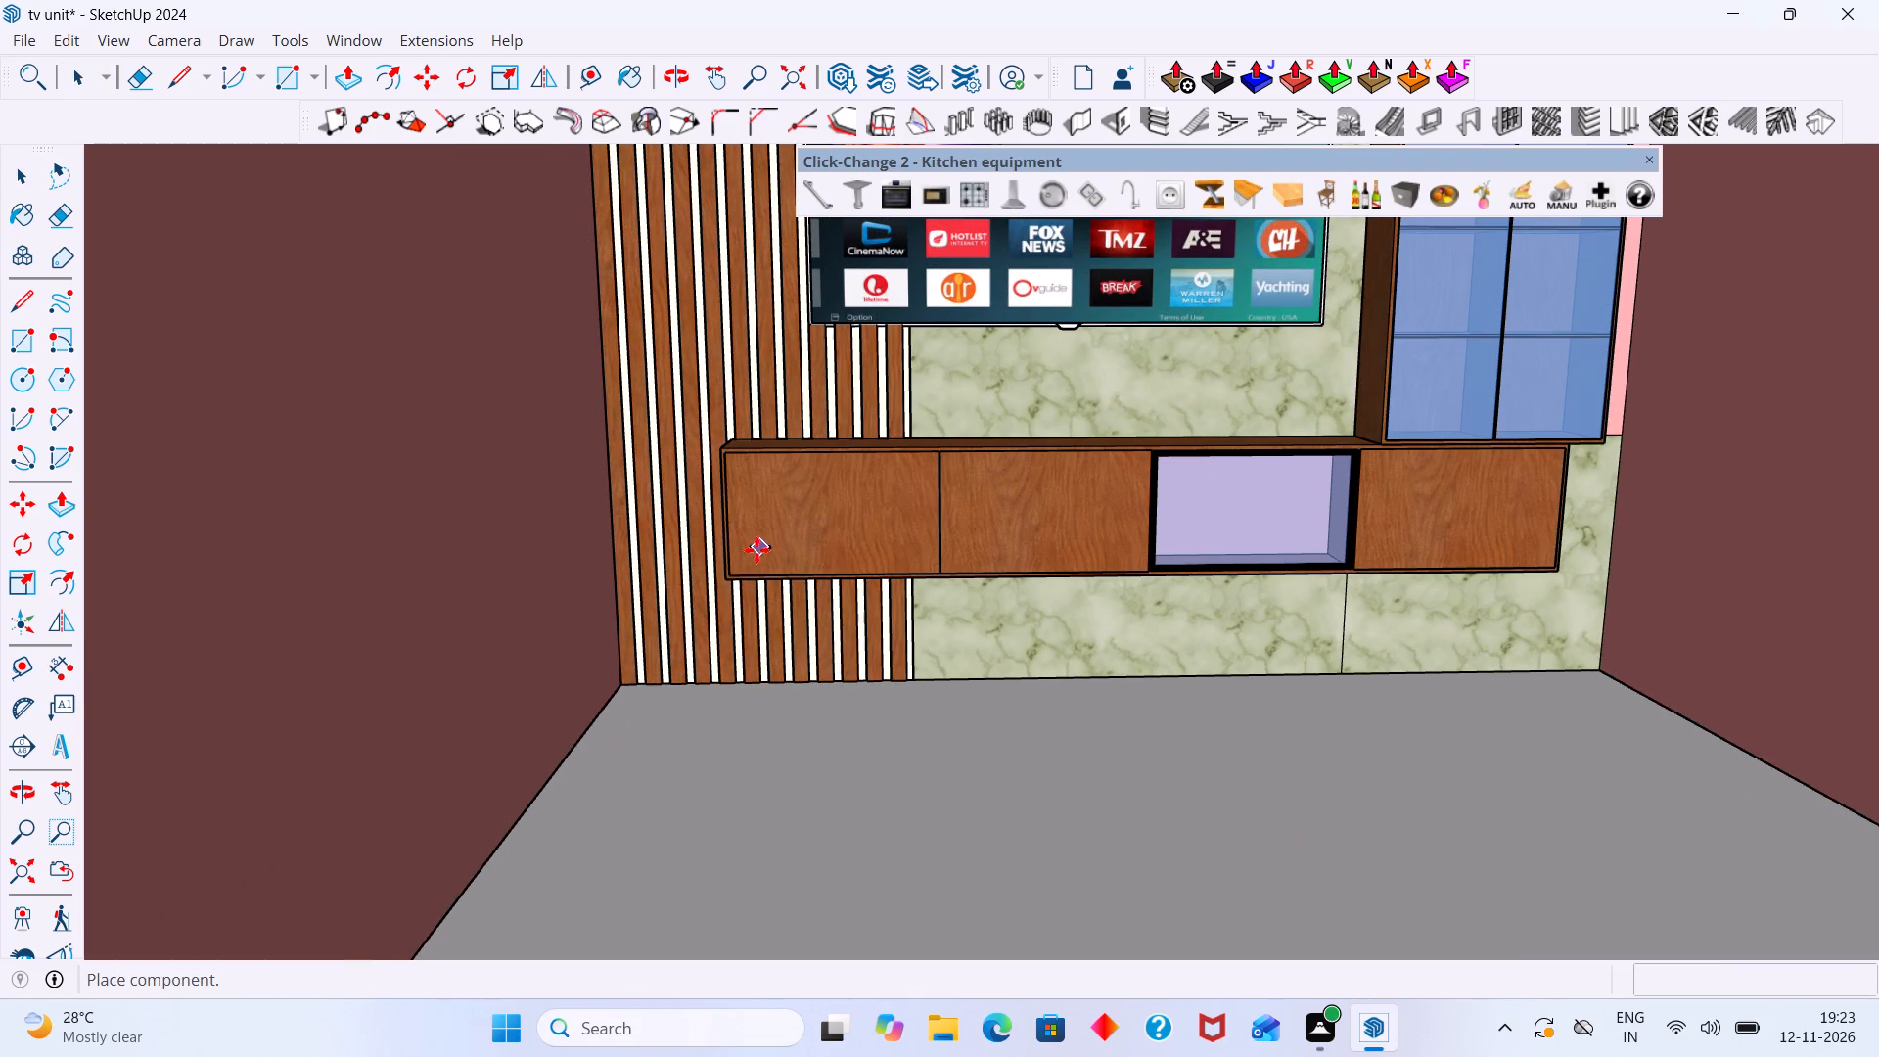
{"action": "scroll", "coordinate": [734, 563], "scroll_direction": "up", "scroll_amount": 6}
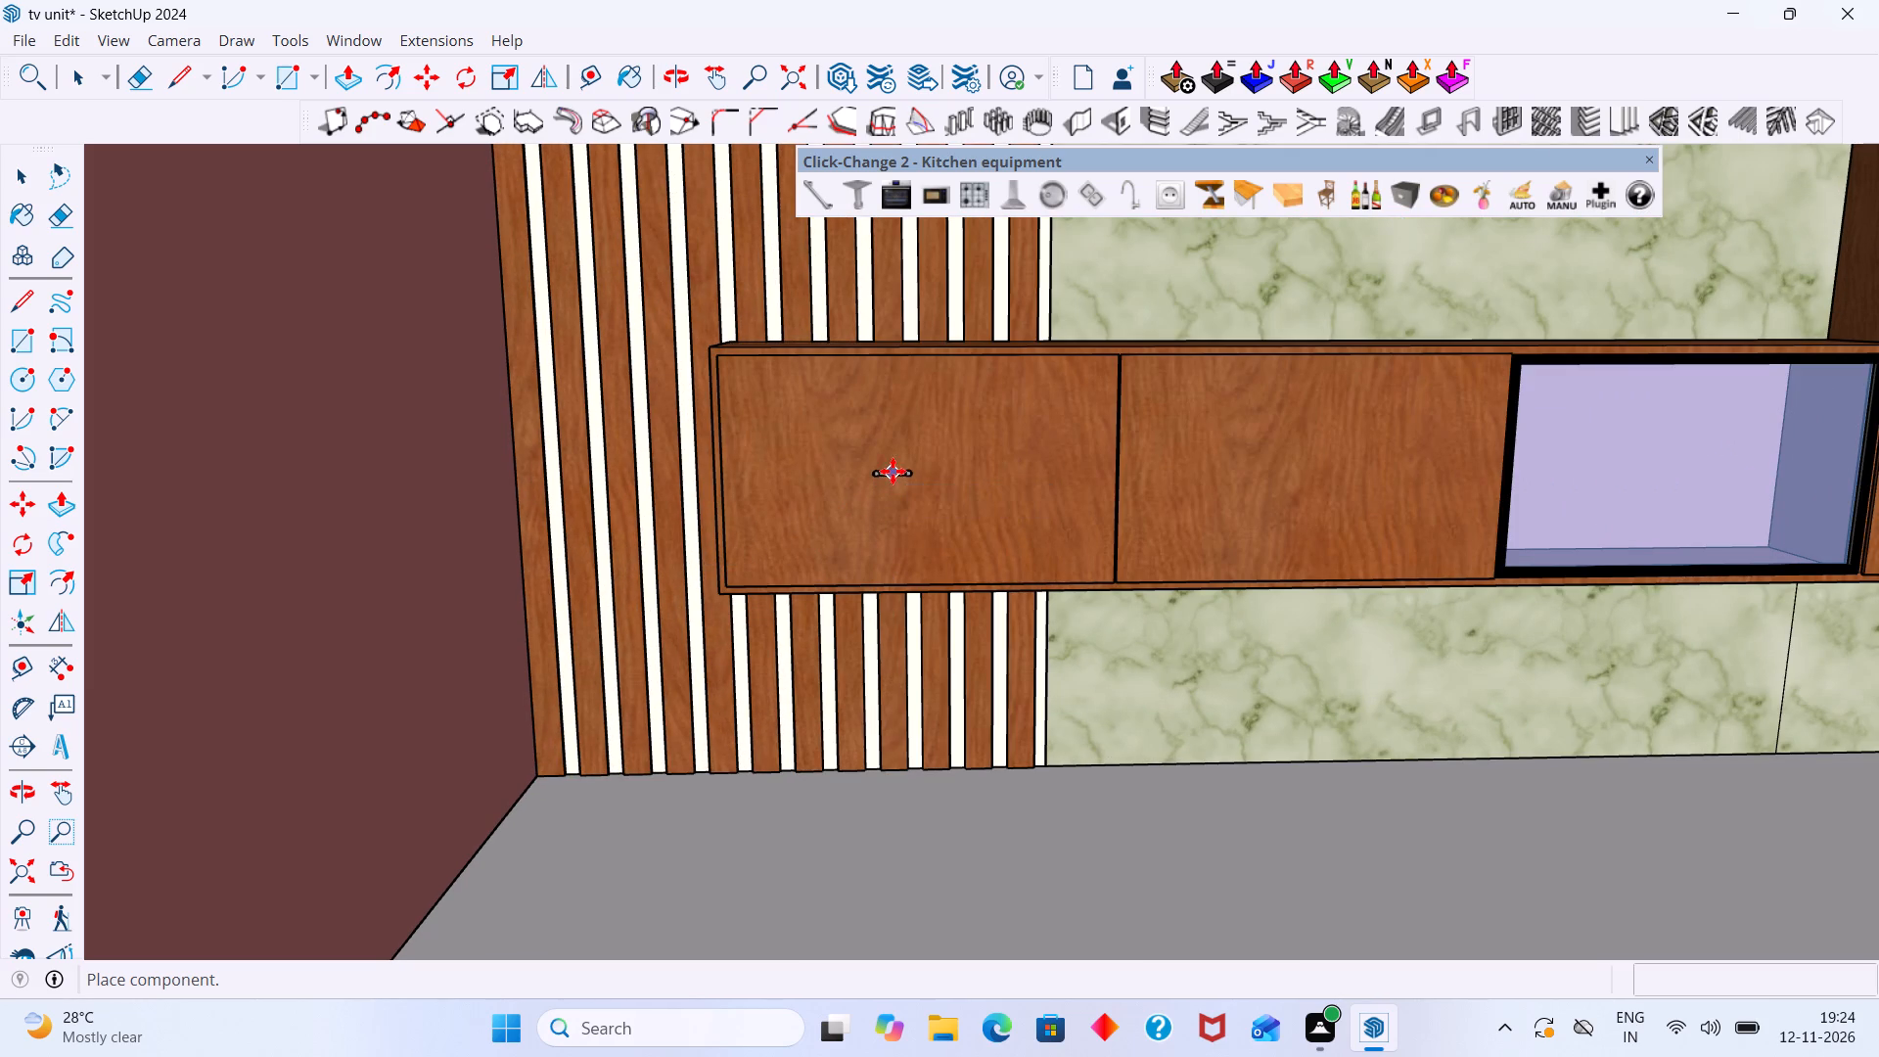
{"action": "left_click", "coordinate": [909, 467]}
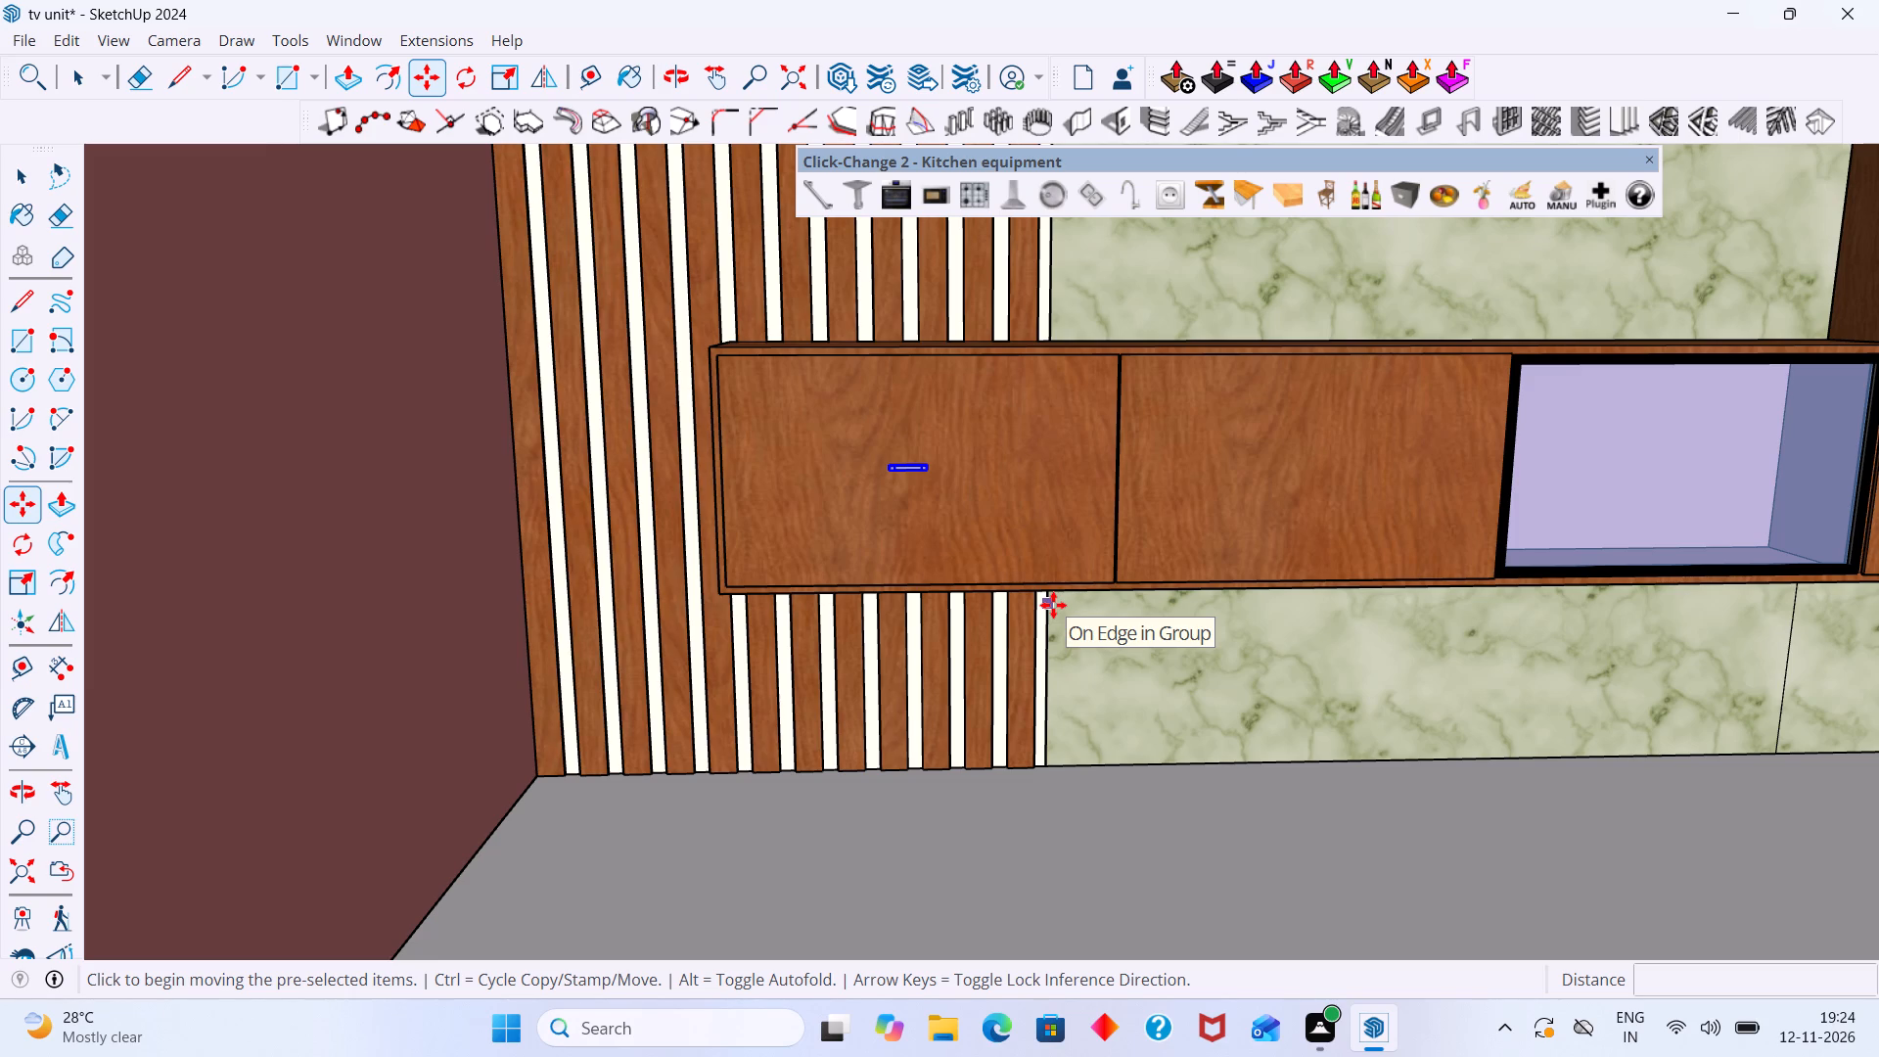
{"action": "key", "text": "space"}
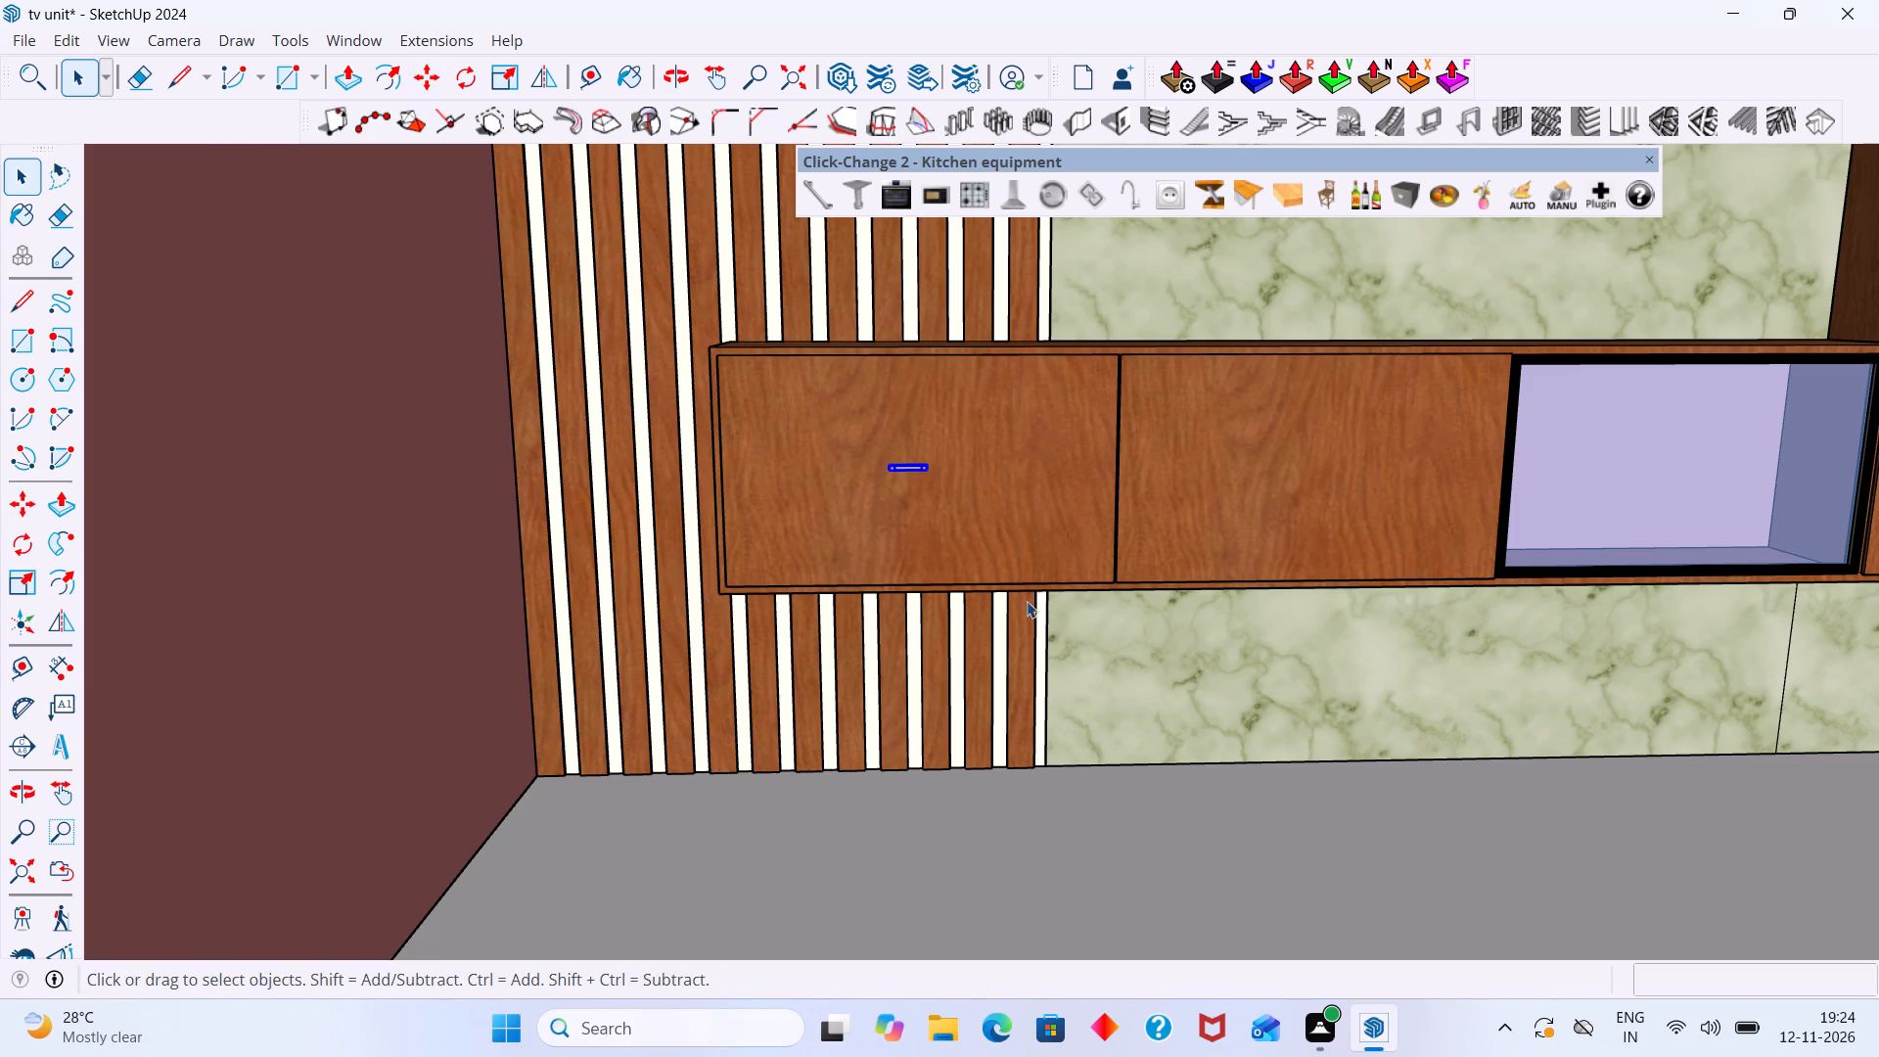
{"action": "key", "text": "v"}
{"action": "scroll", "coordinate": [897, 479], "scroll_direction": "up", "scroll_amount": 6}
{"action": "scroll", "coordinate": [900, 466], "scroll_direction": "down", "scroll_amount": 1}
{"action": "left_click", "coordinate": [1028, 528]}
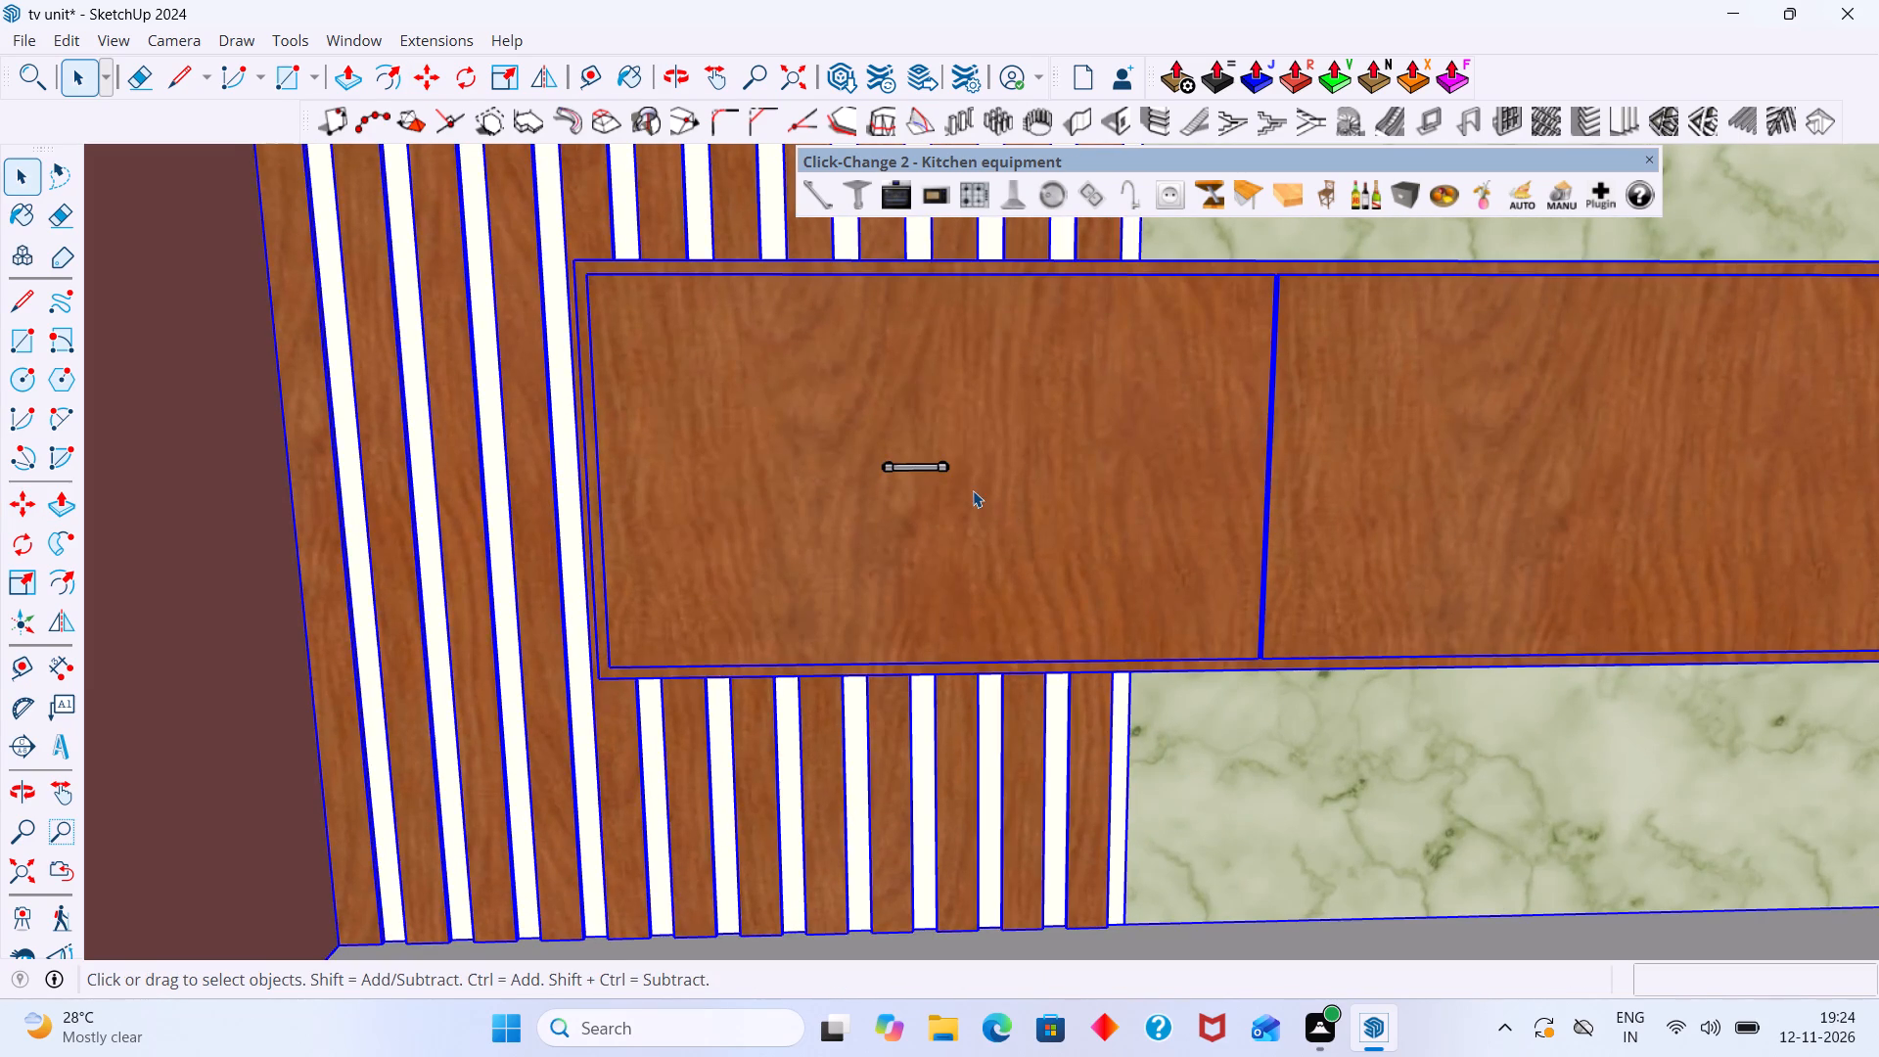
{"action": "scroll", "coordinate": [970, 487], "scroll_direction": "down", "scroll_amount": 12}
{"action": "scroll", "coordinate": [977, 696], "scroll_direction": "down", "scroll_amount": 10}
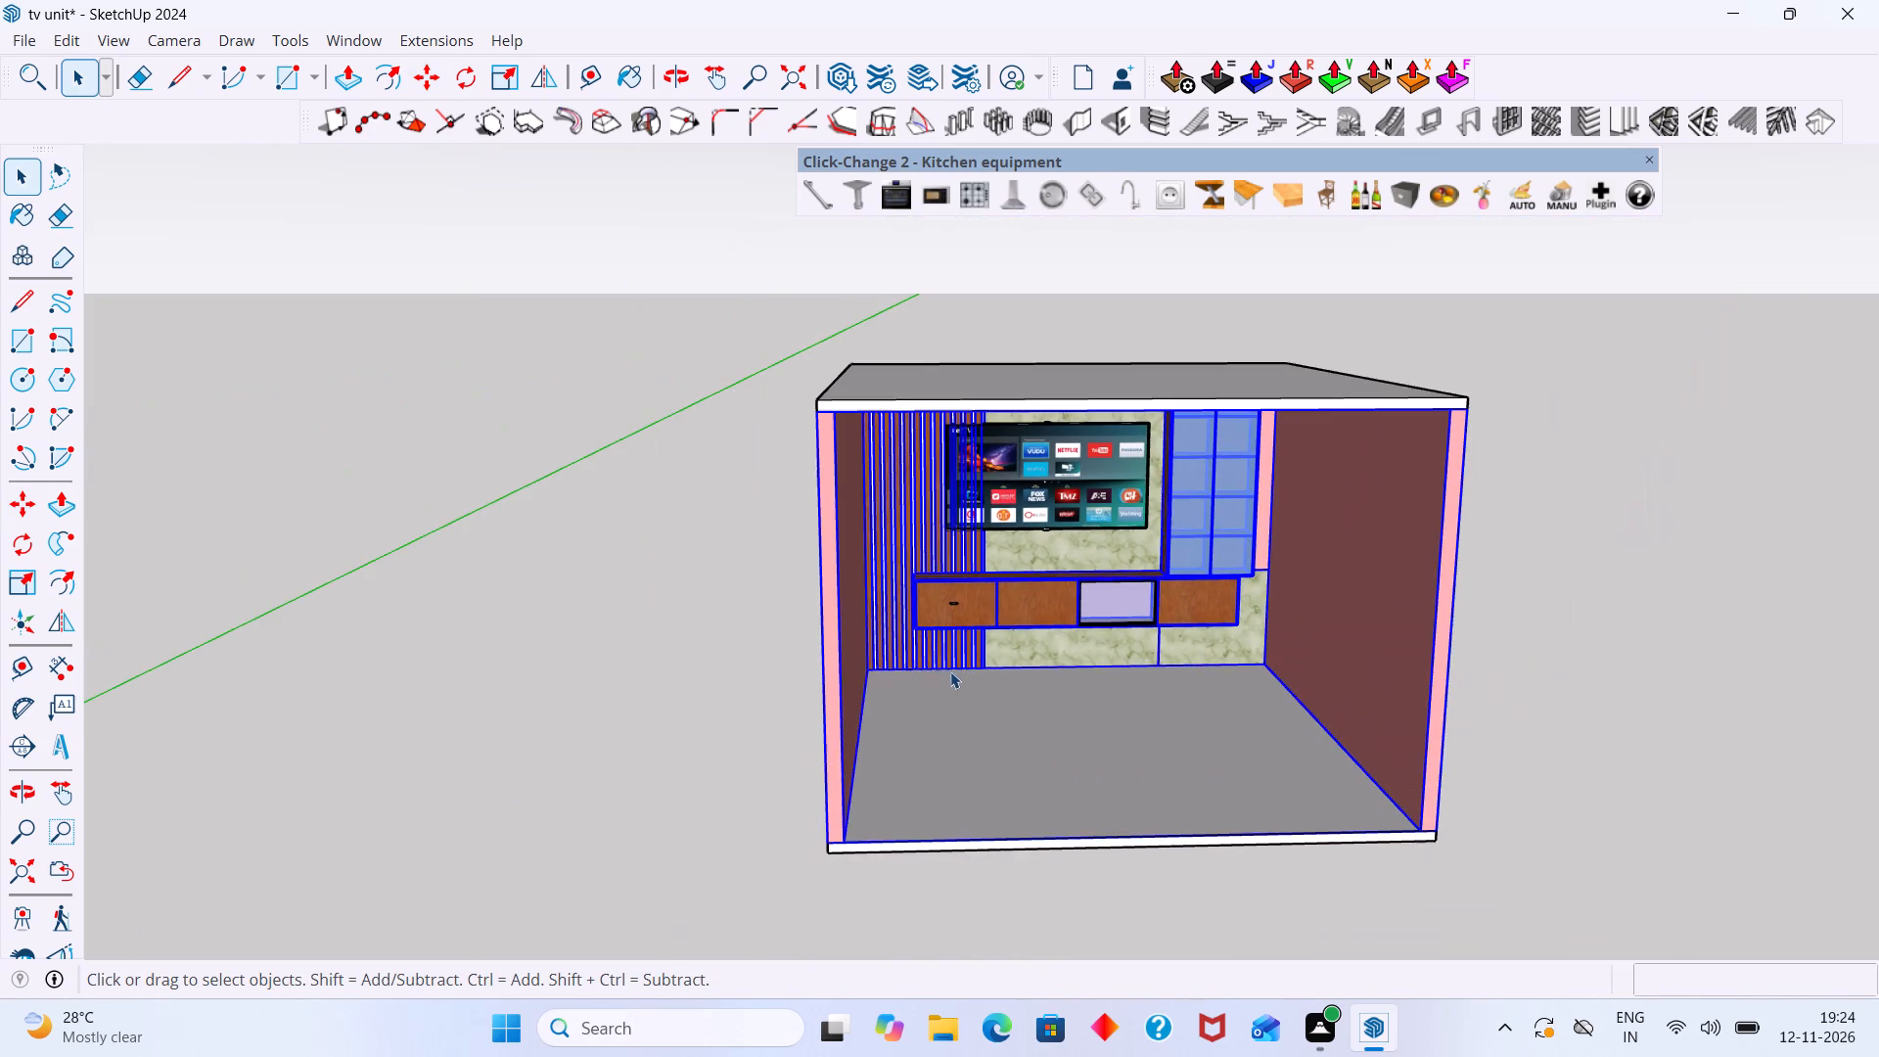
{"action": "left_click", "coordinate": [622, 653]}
Scale the bar handle on the first cabinet door uniformly by about 1.81.
{"action": "scroll", "coordinate": [1043, 645], "scroll_direction": "up", "scroll_amount": 17}
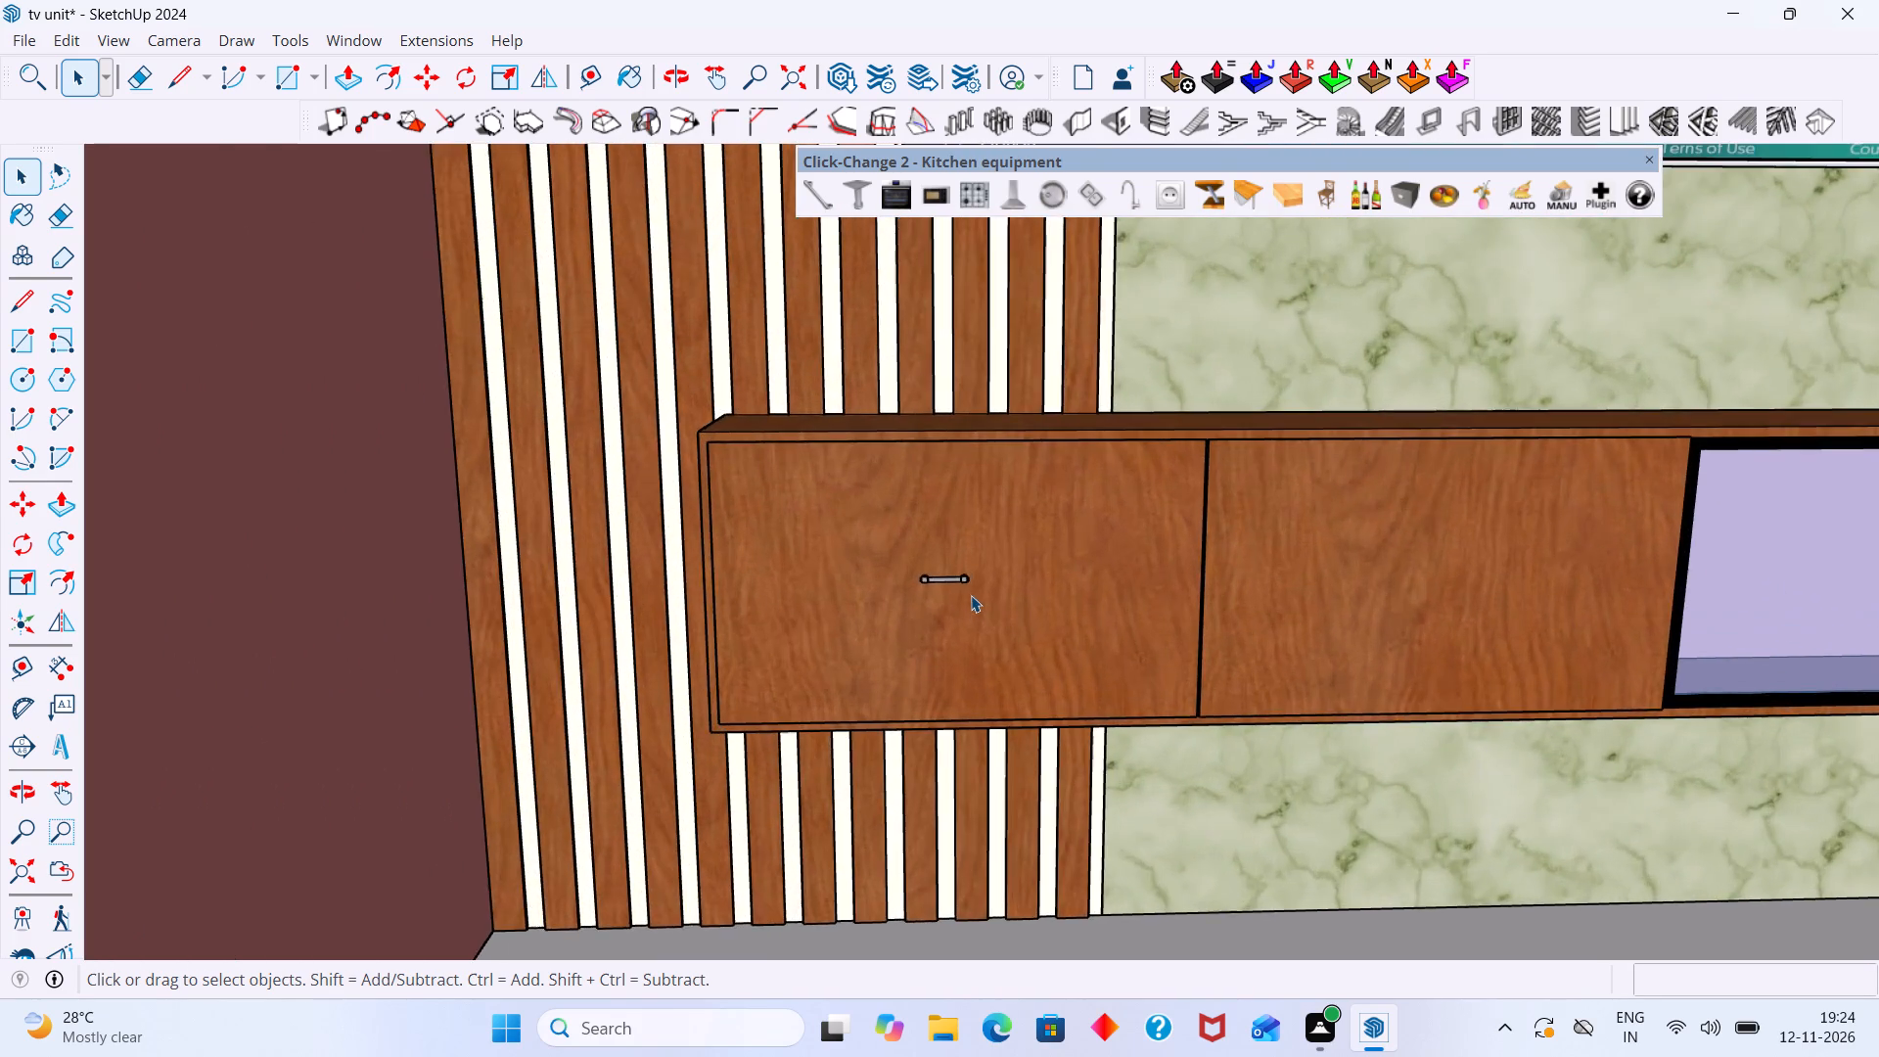
{"action": "scroll", "coordinate": [959, 585], "scroll_direction": "up", "scroll_amount": 7}
{"action": "left_click", "coordinate": [953, 574]}
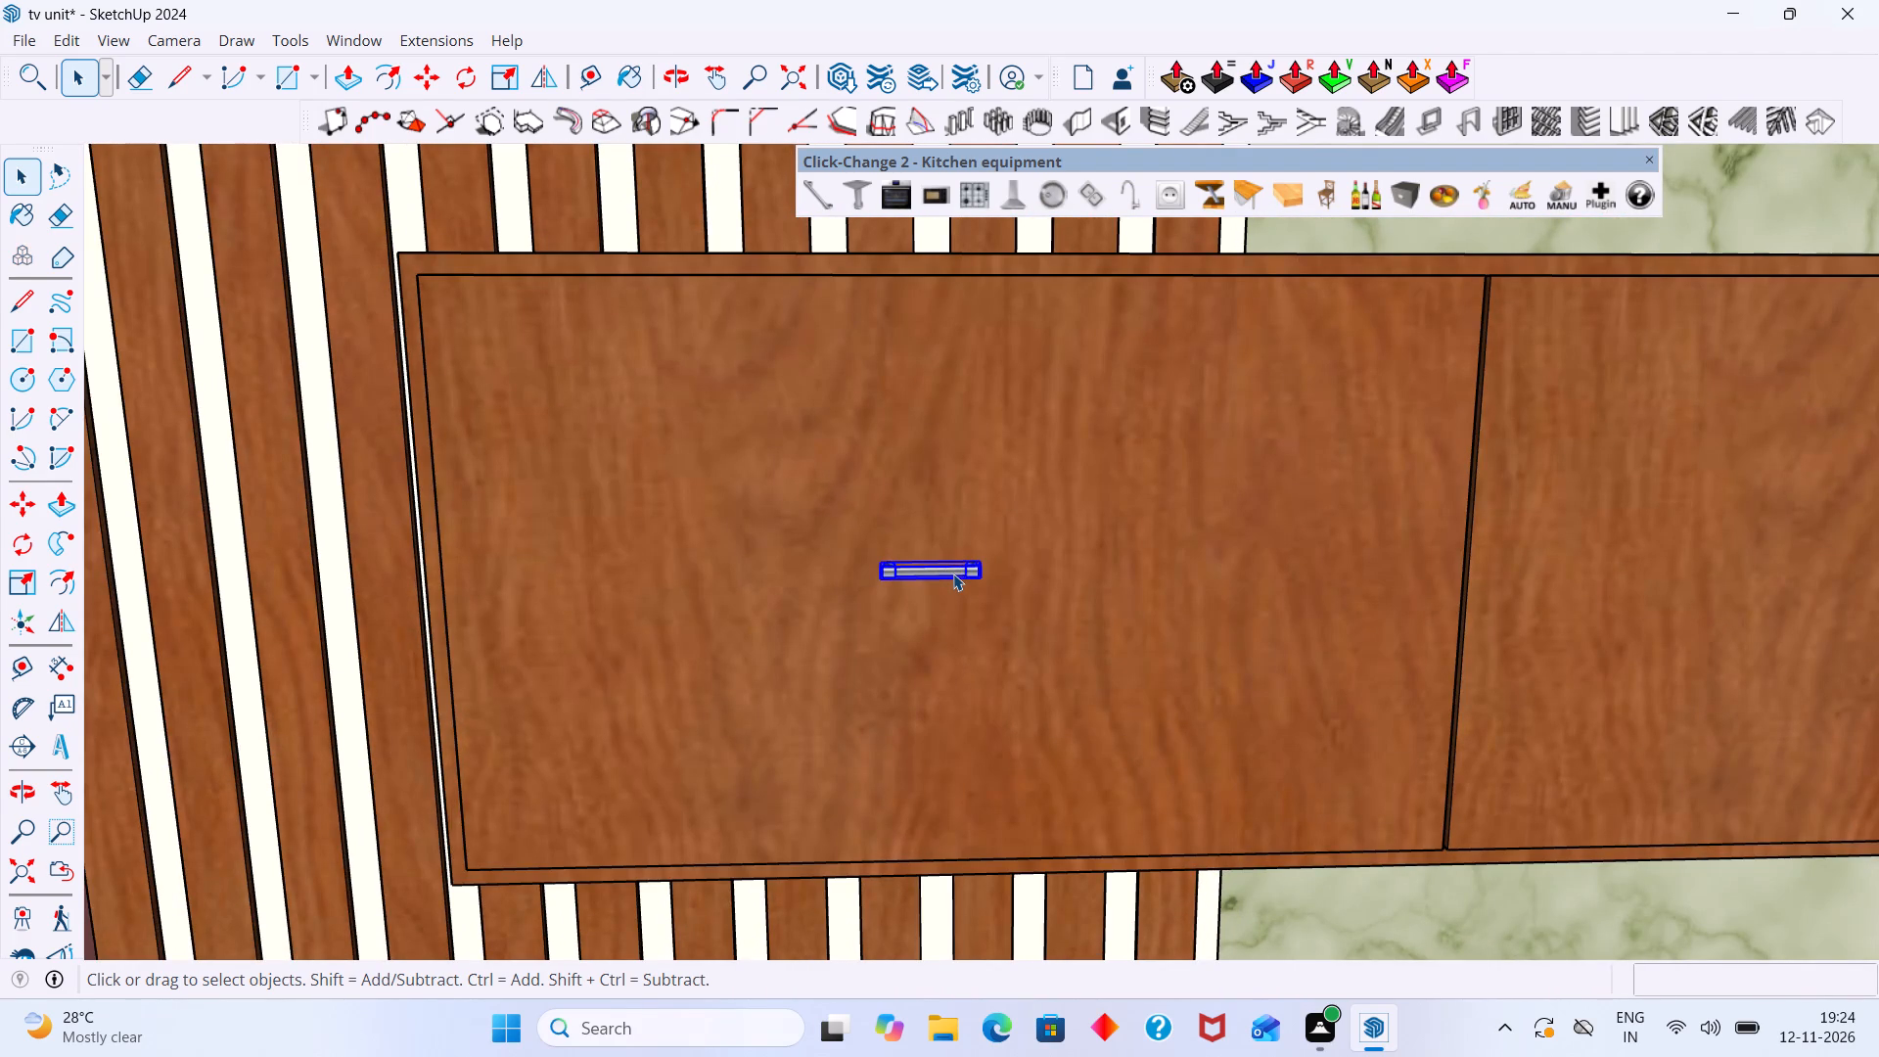
{"action": "scroll", "coordinate": [962, 577], "scroll_direction": "up", "scroll_amount": 4}
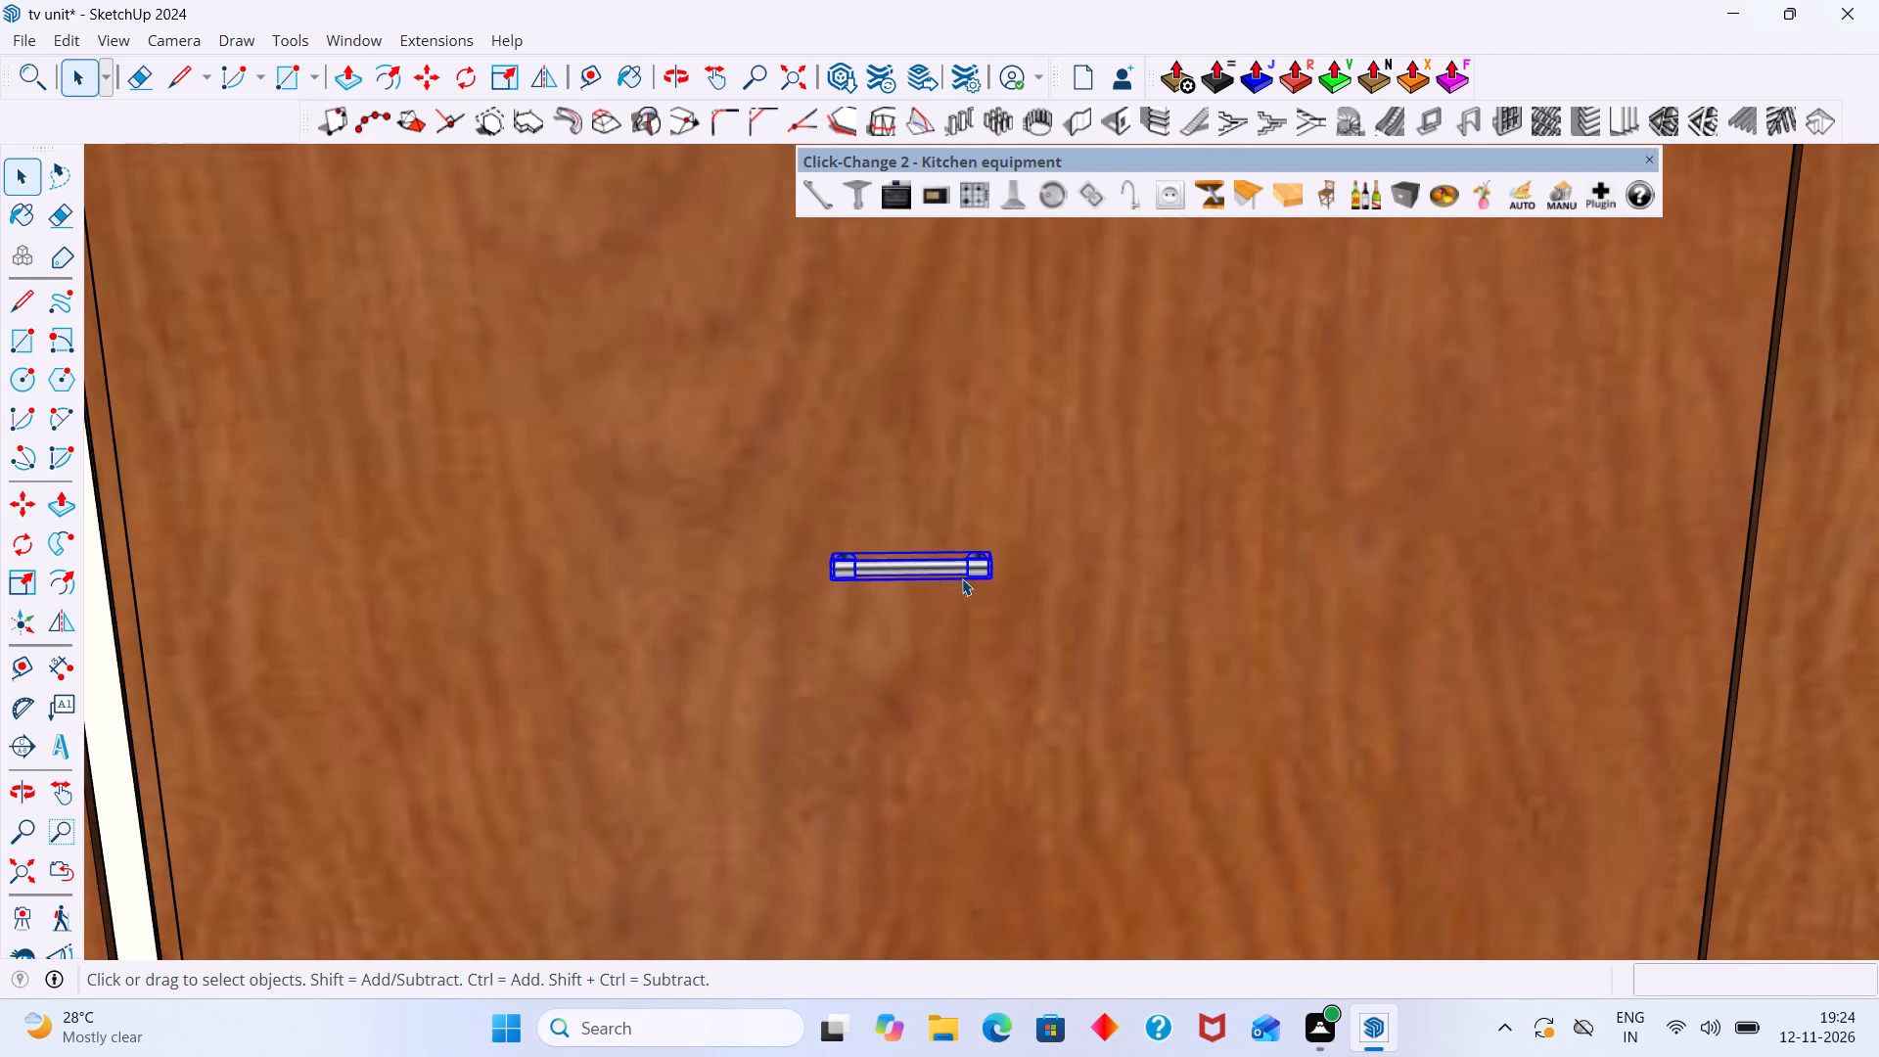
{"action": "key", "text": "s"}
{"action": "scroll", "coordinate": [876, 574], "scroll_direction": "up", "scroll_amount": 6}
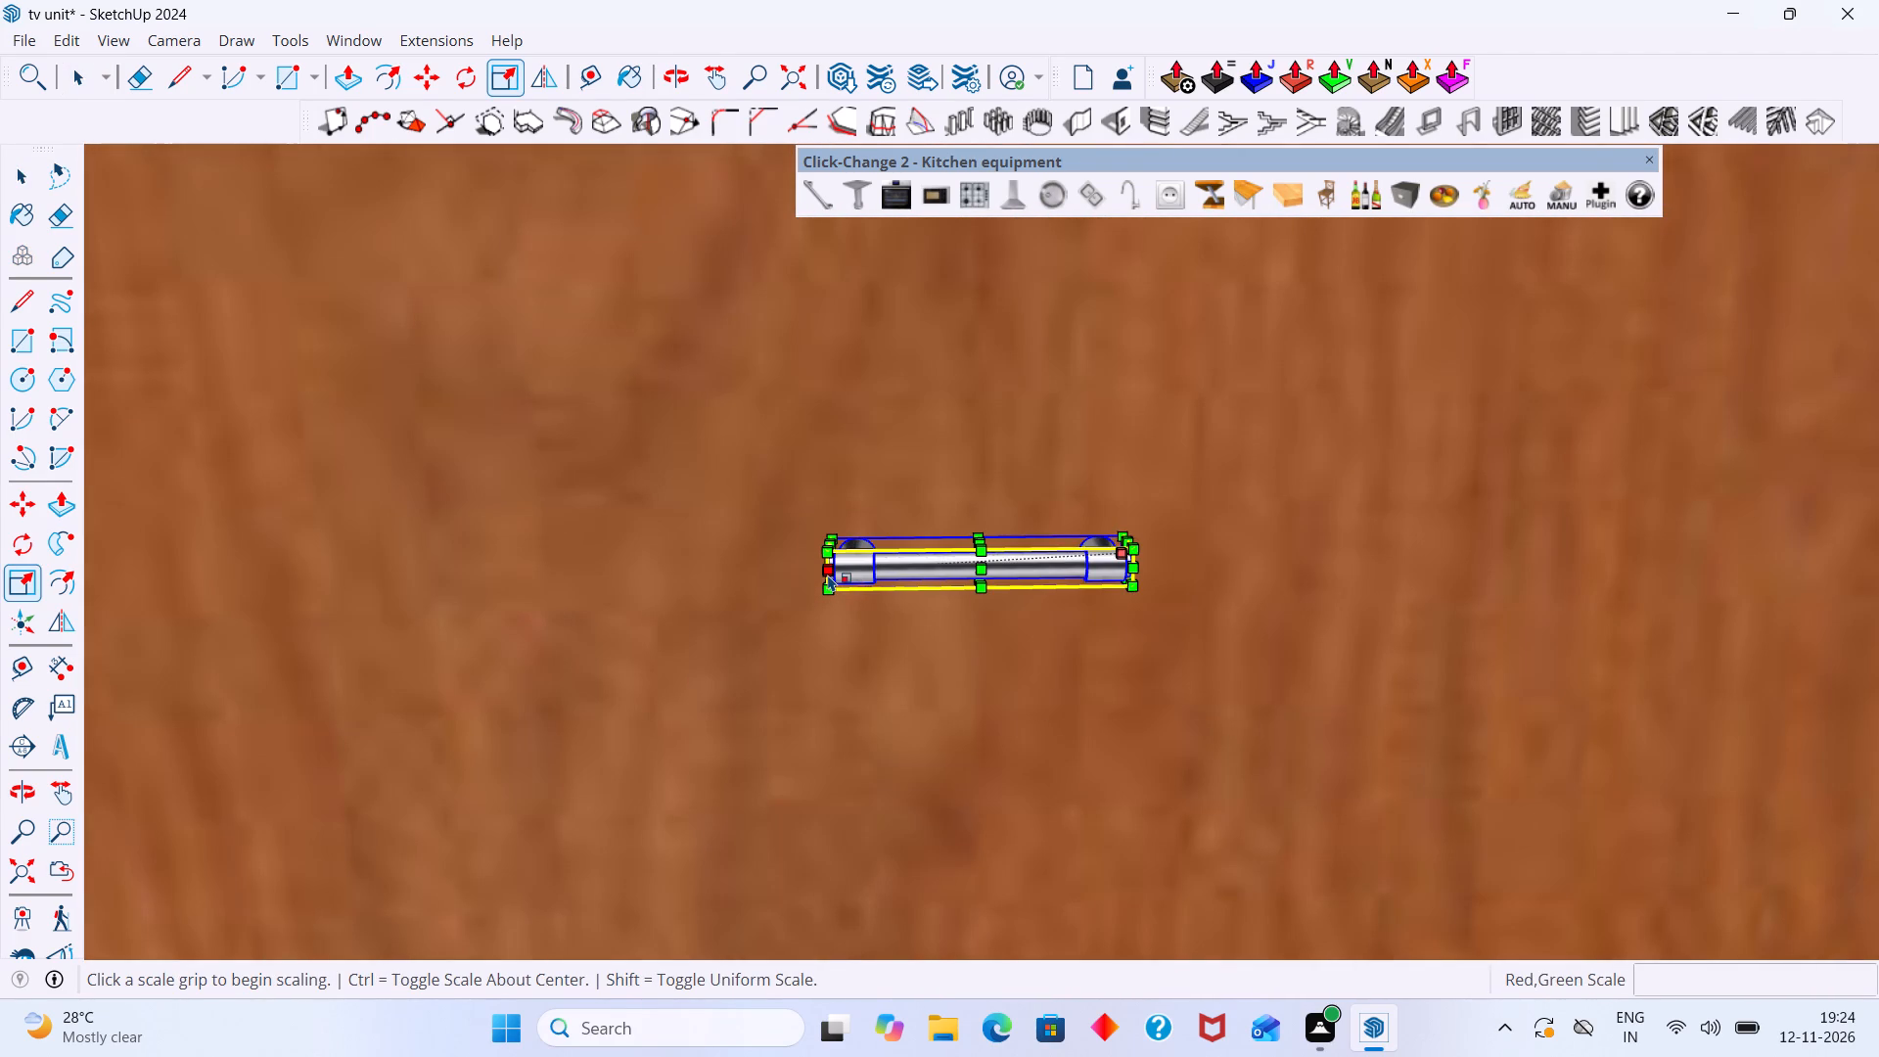
{"action": "left_click", "coordinate": [828, 574]}
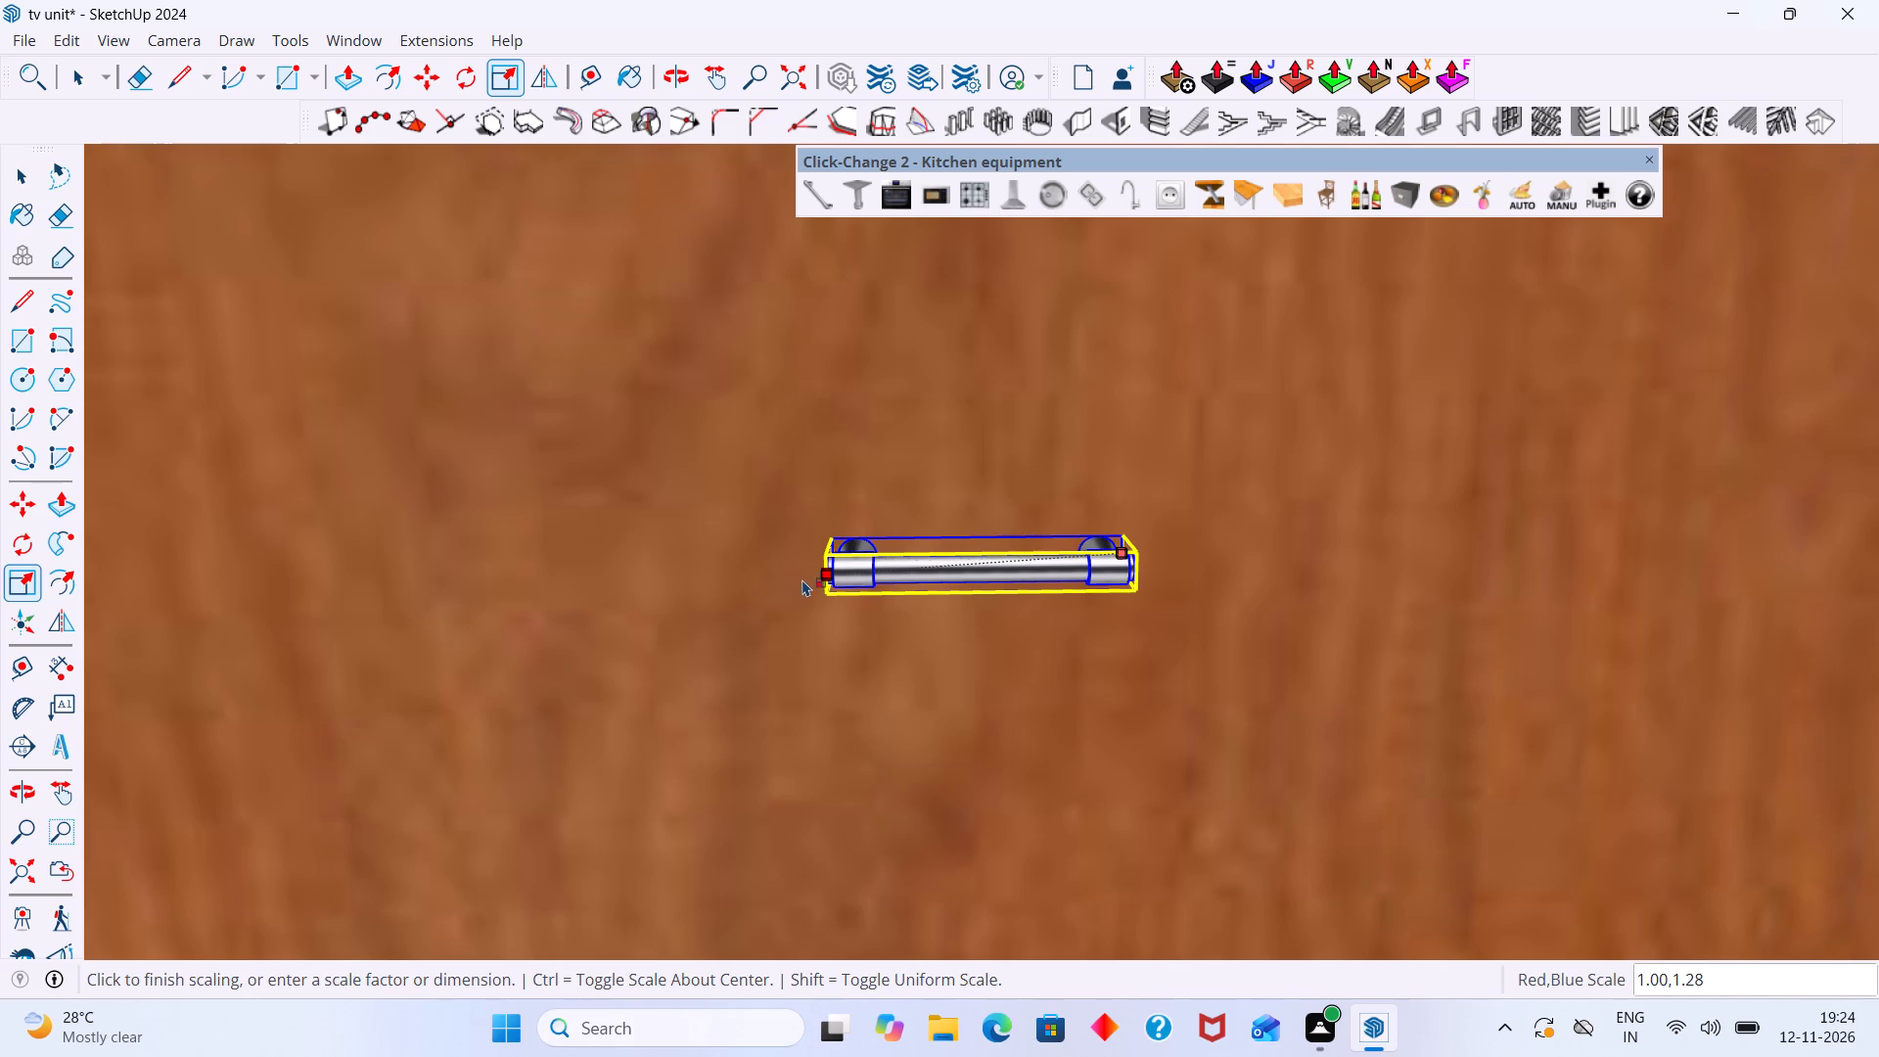
{"action": "key", "text": "Escape"}
{"action": "middle_click_drag", "start_coordinate": [839, 574], "coordinate": [983, 595]}
{"action": "scroll", "coordinate": [832, 546], "scroll_direction": "up", "scroll_amount": 3}
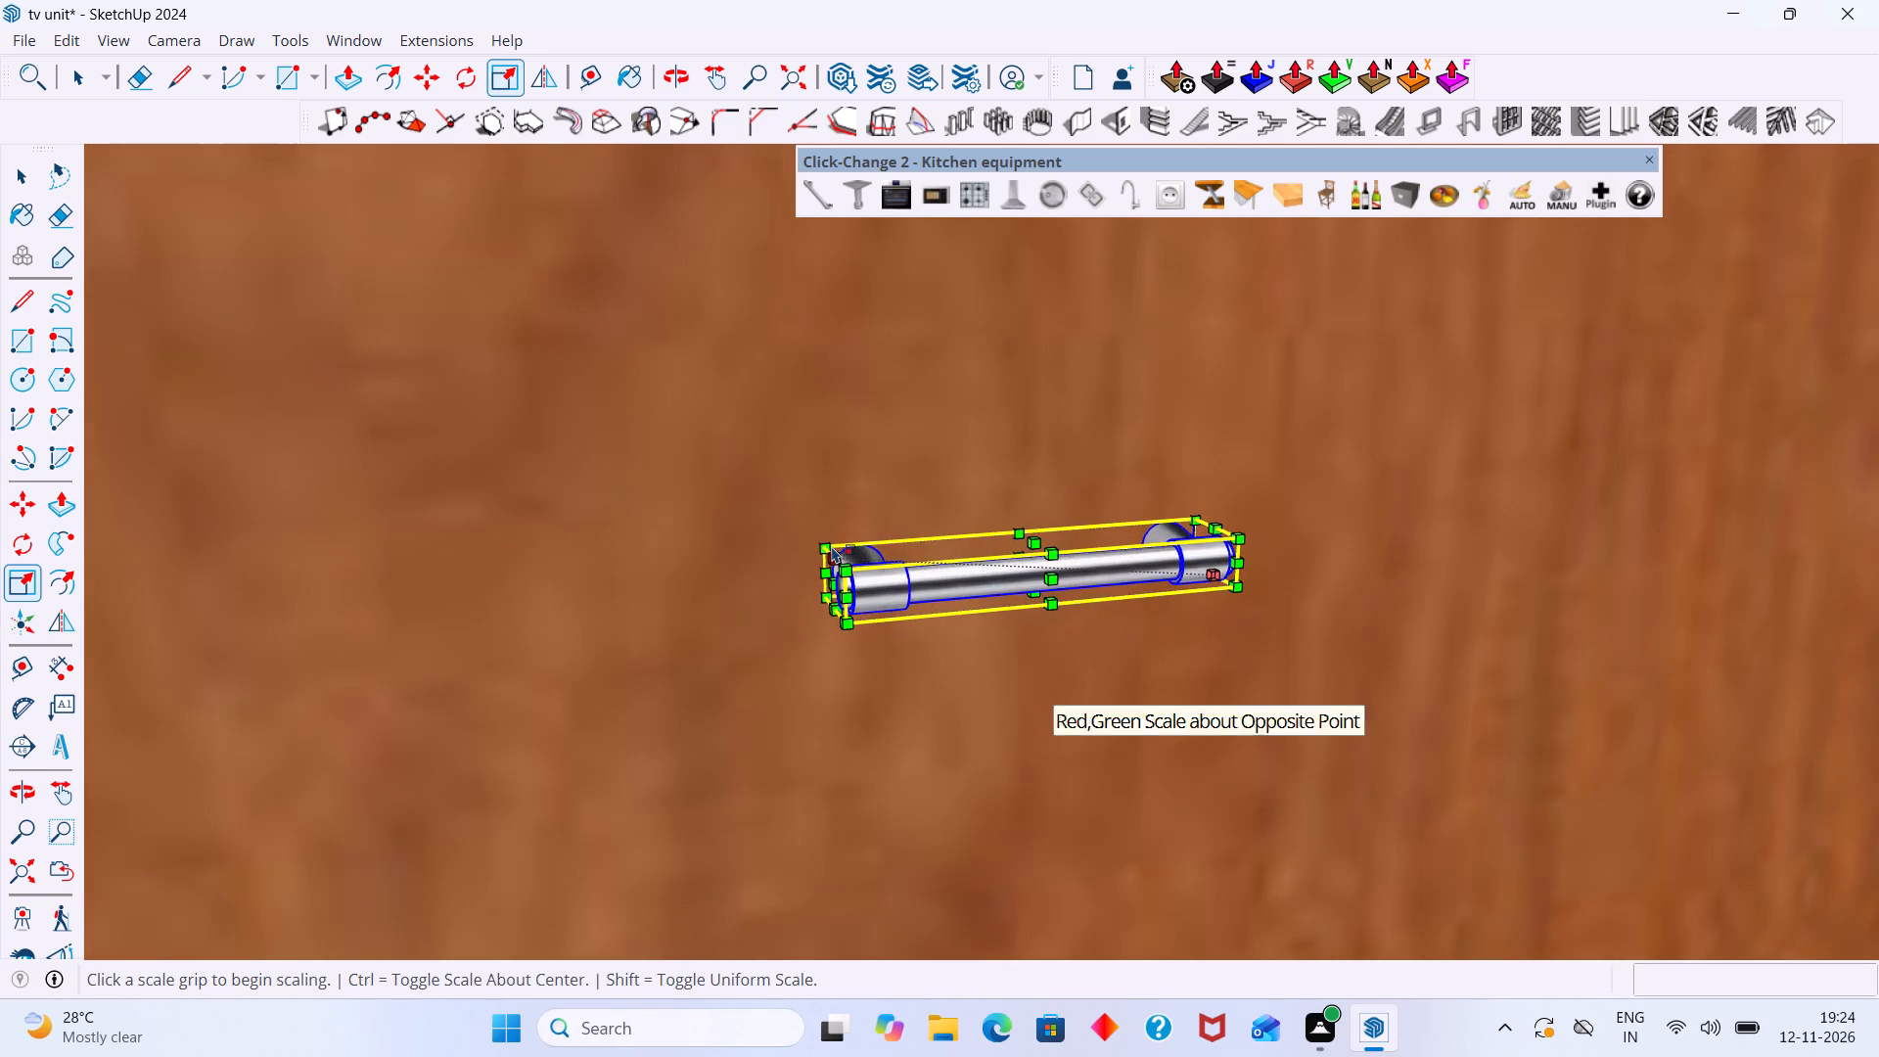
{"action": "left_click", "coordinate": [822, 544]}
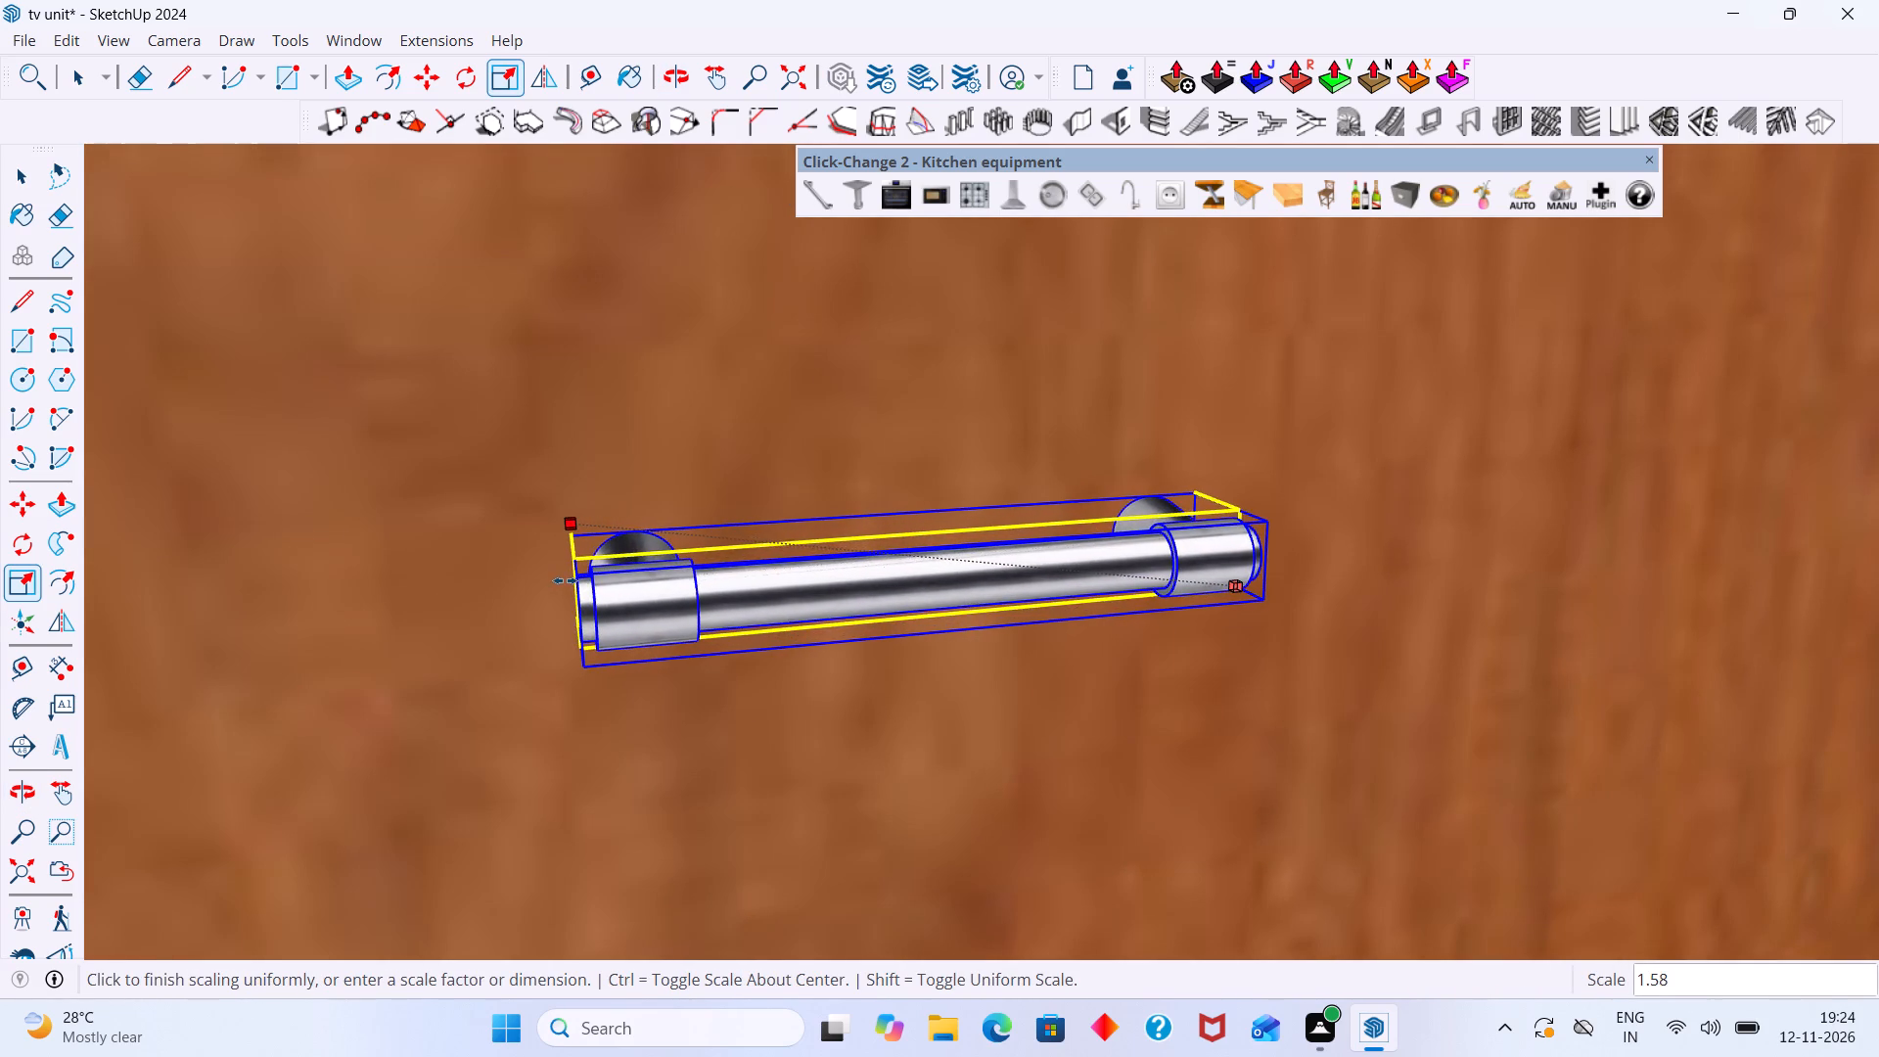
{"action": "left_click", "coordinate": [457, 592]}
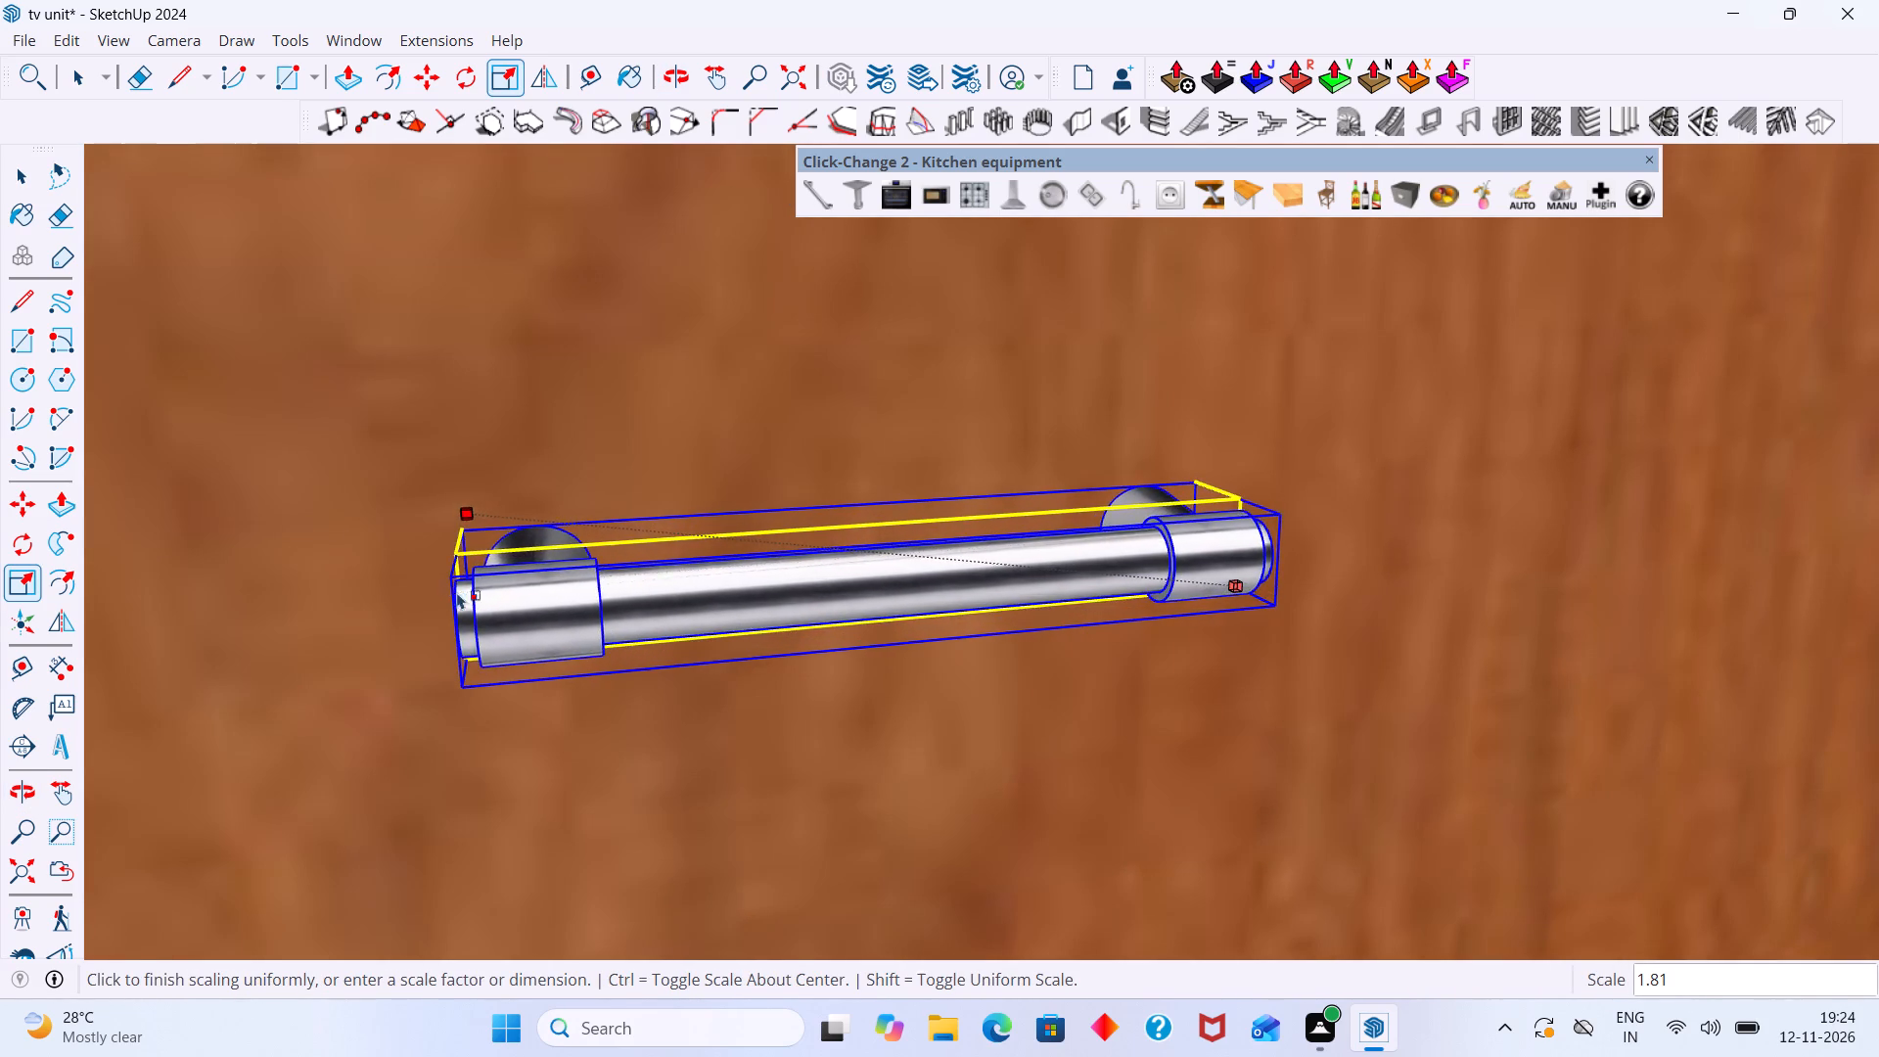
Enlarge the same handle uniformly again from its opposite end by a factor of about 2.57.
{"action": "scroll", "coordinate": [998, 598], "scroll_direction": "down", "scroll_amount": 7}
{"action": "middle_click_drag", "start_coordinate": [1089, 646], "coordinate": [887, 642]}
{"action": "scroll", "coordinate": [1056, 596], "scroll_direction": "up", "scroll_amount": 7}
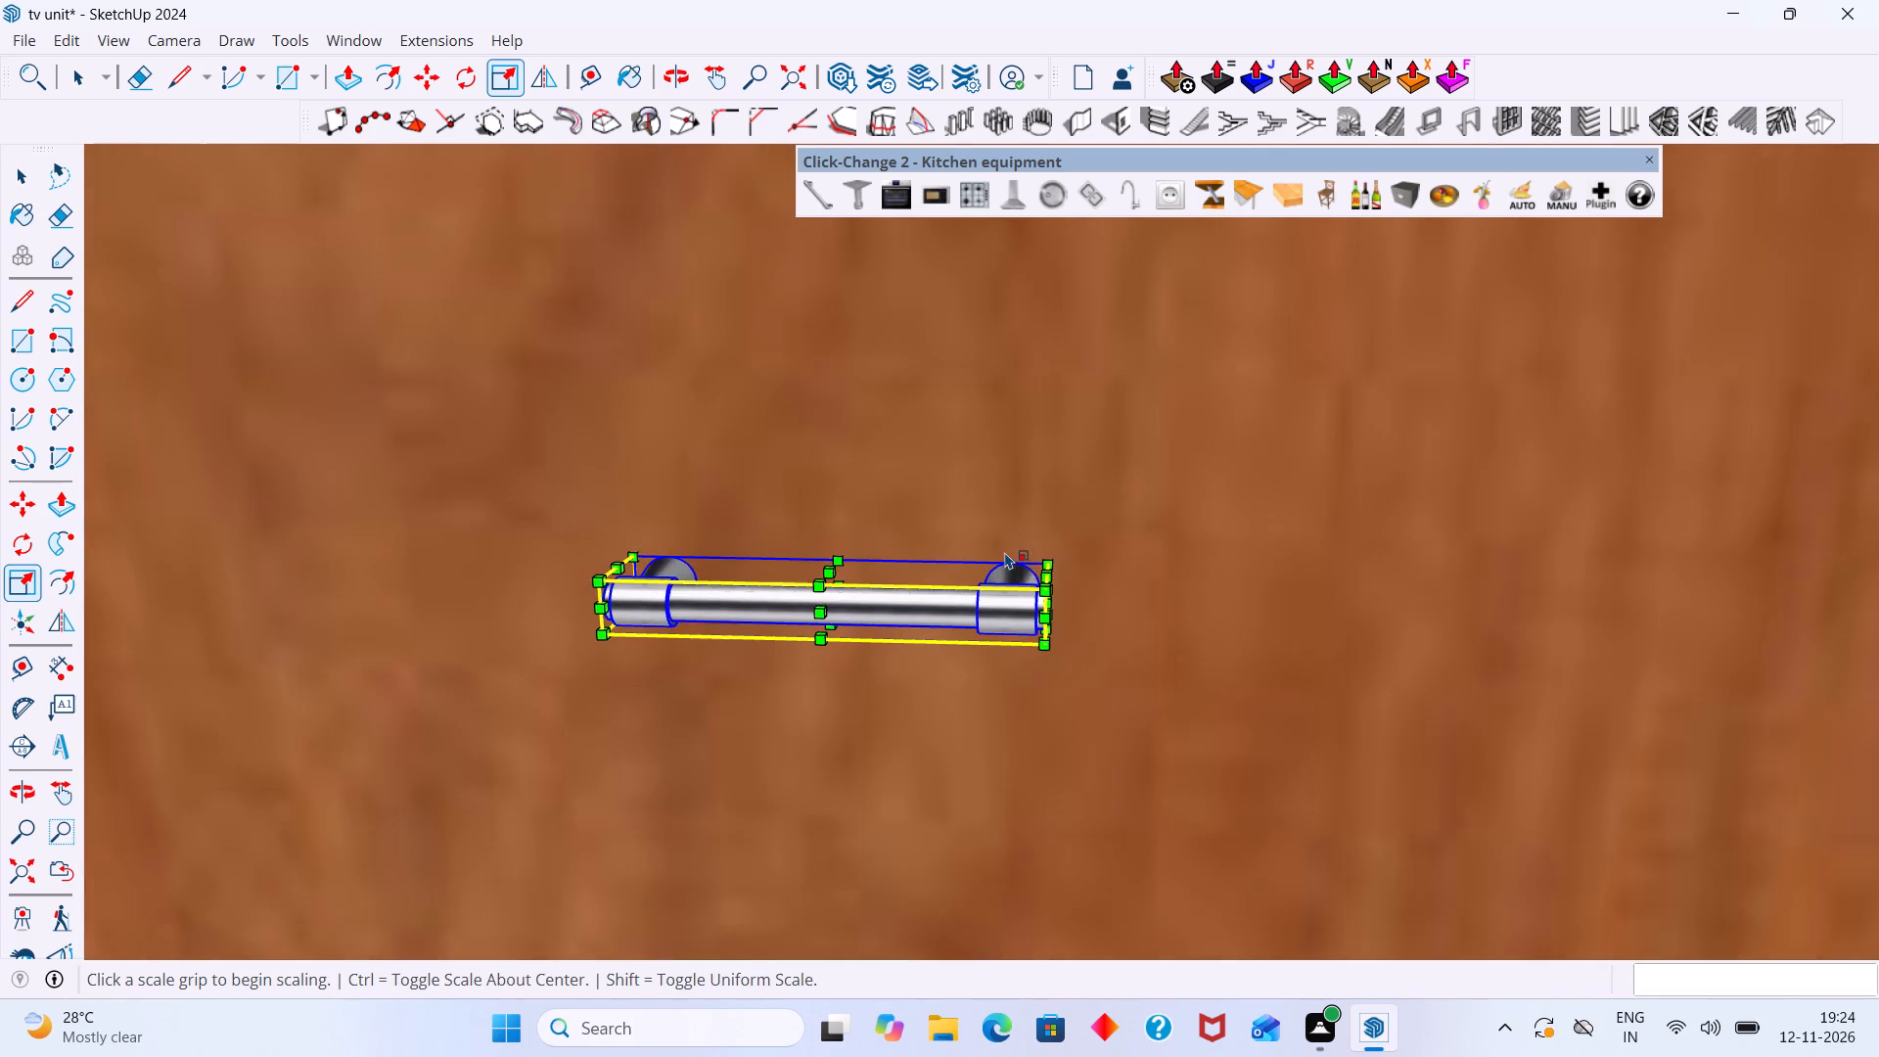
{"action": "left_click", "coordinate": [1054, 561]}
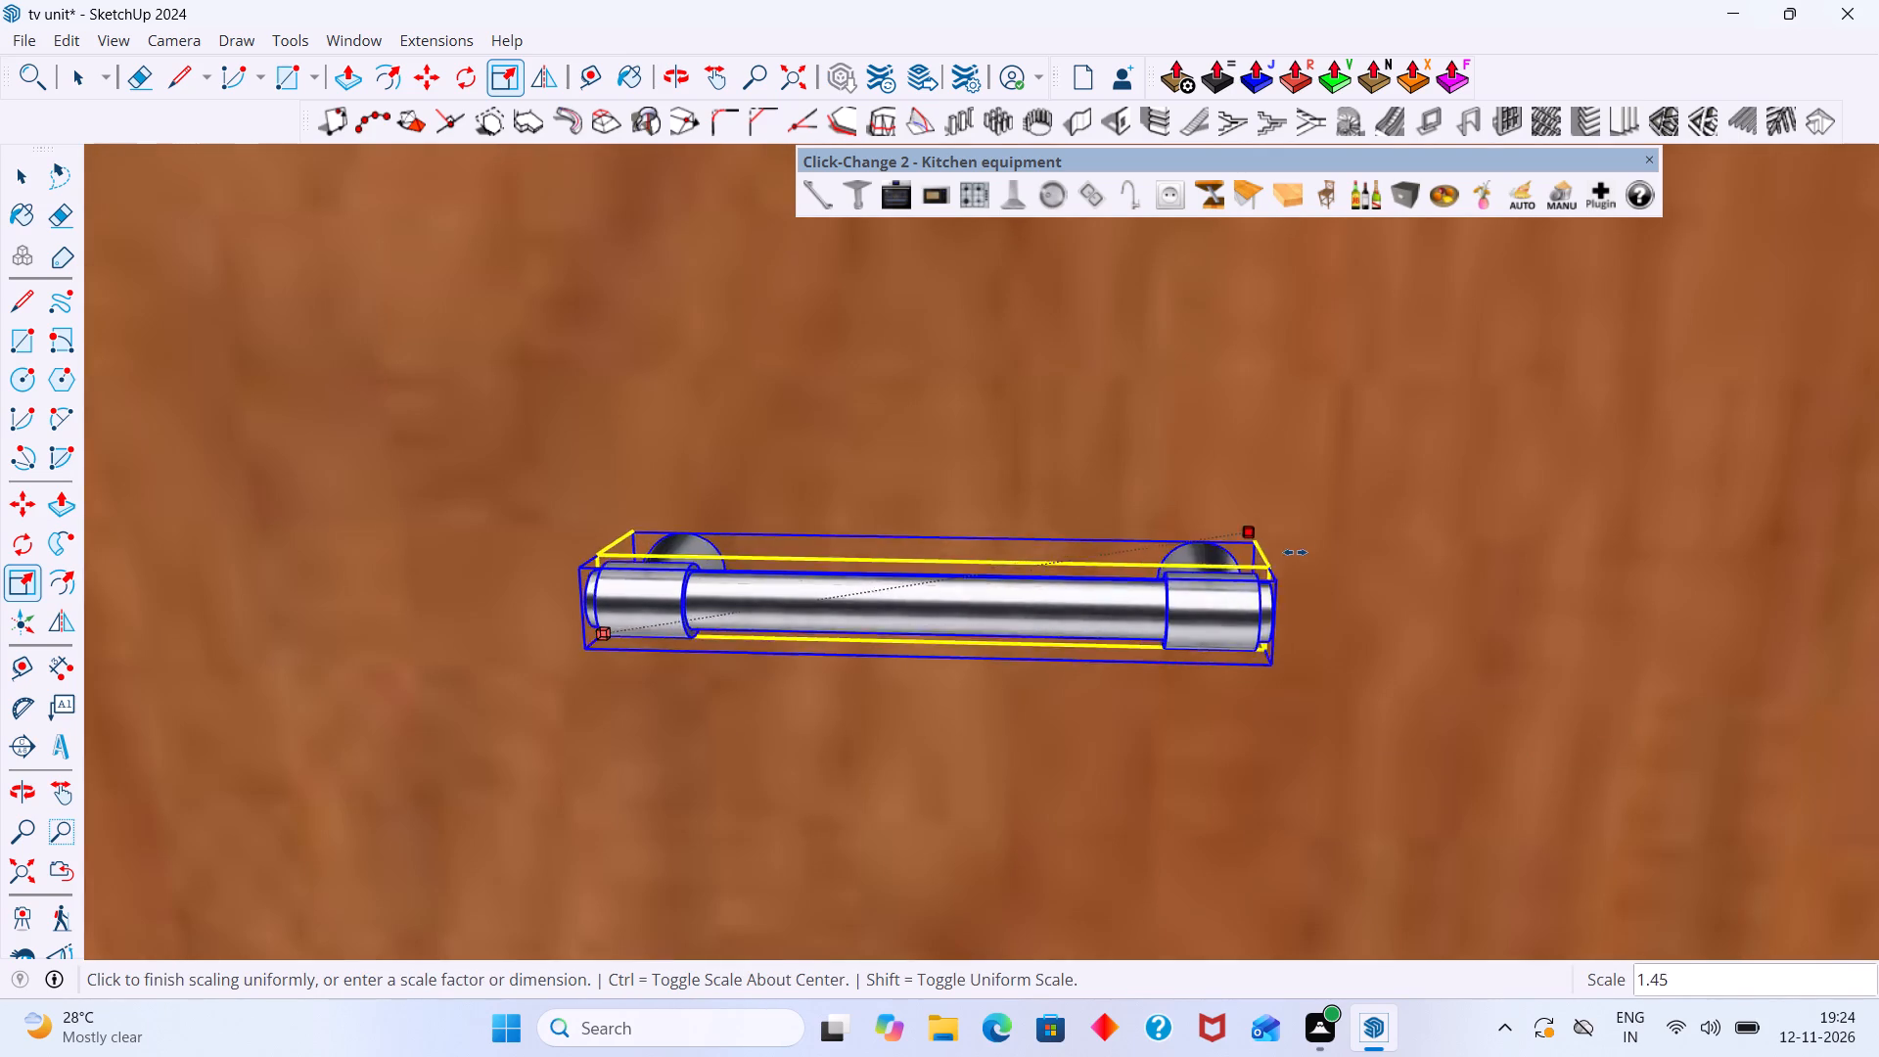
{"action": "left_click", "coordinate": [1699, 567]}
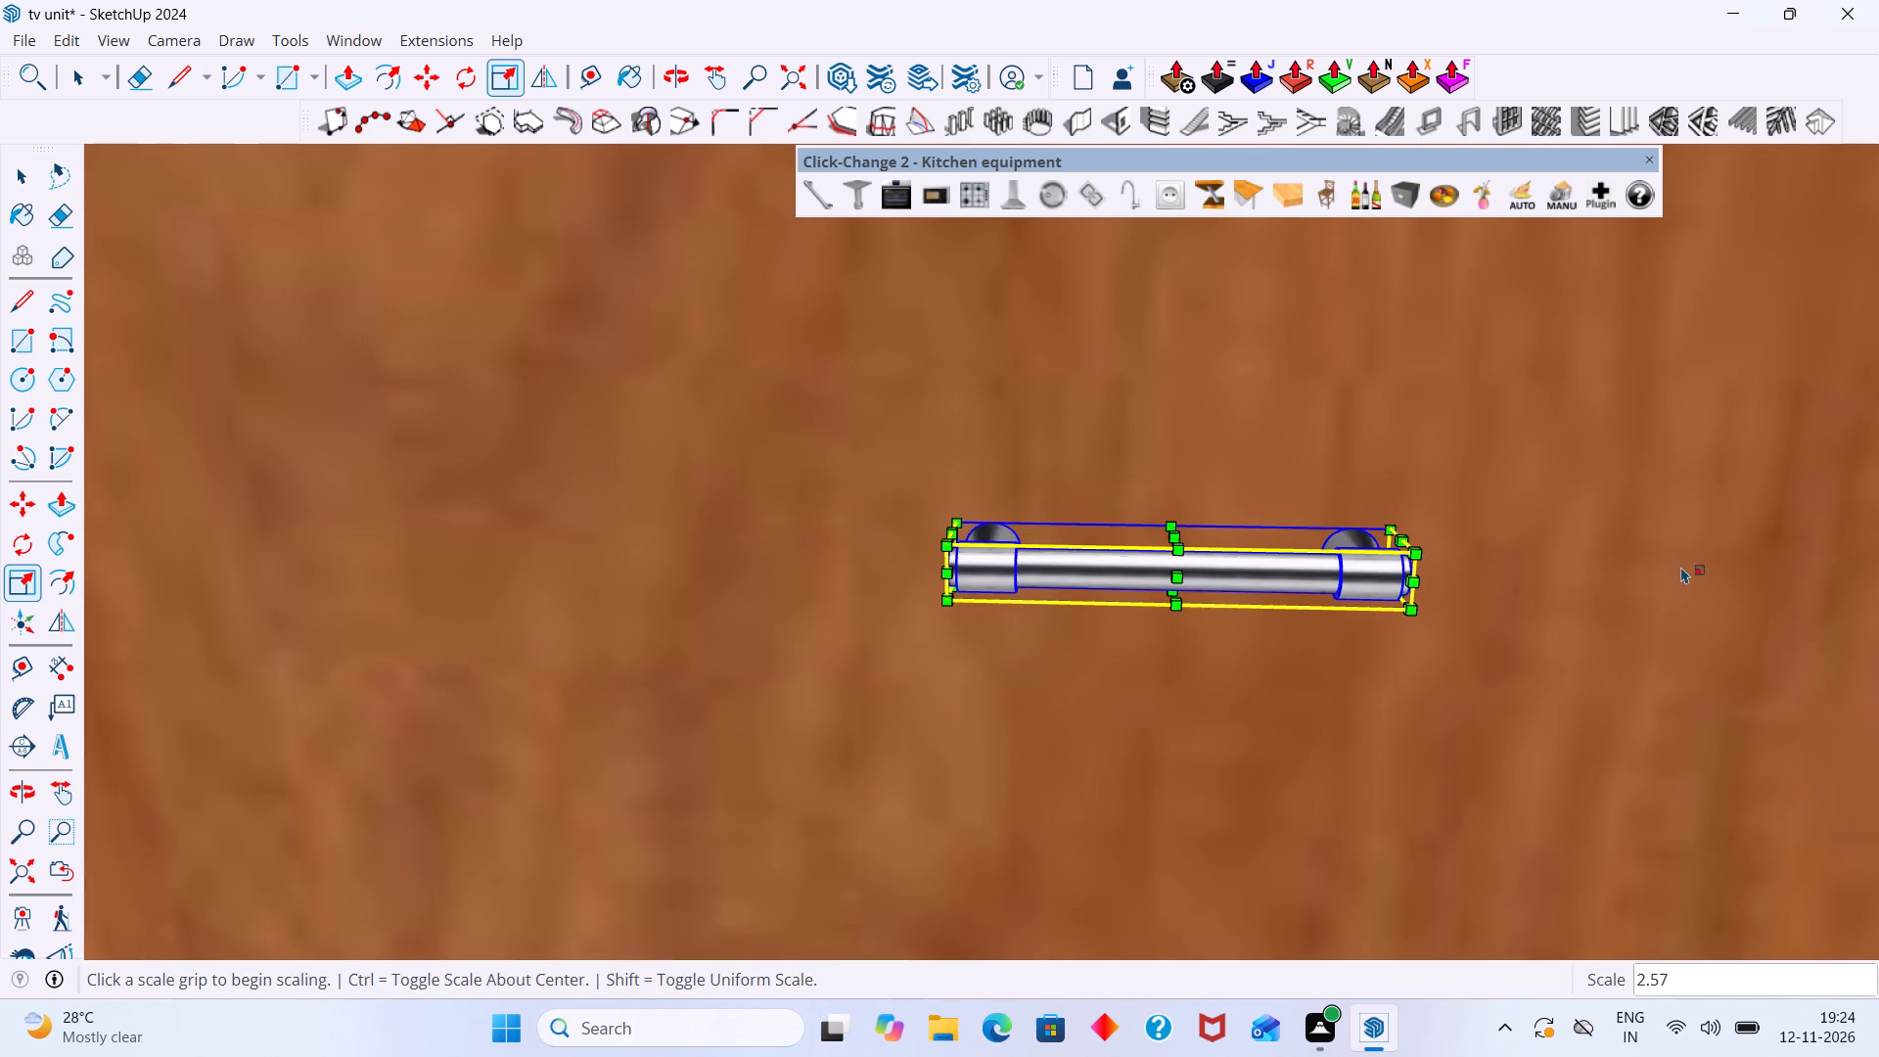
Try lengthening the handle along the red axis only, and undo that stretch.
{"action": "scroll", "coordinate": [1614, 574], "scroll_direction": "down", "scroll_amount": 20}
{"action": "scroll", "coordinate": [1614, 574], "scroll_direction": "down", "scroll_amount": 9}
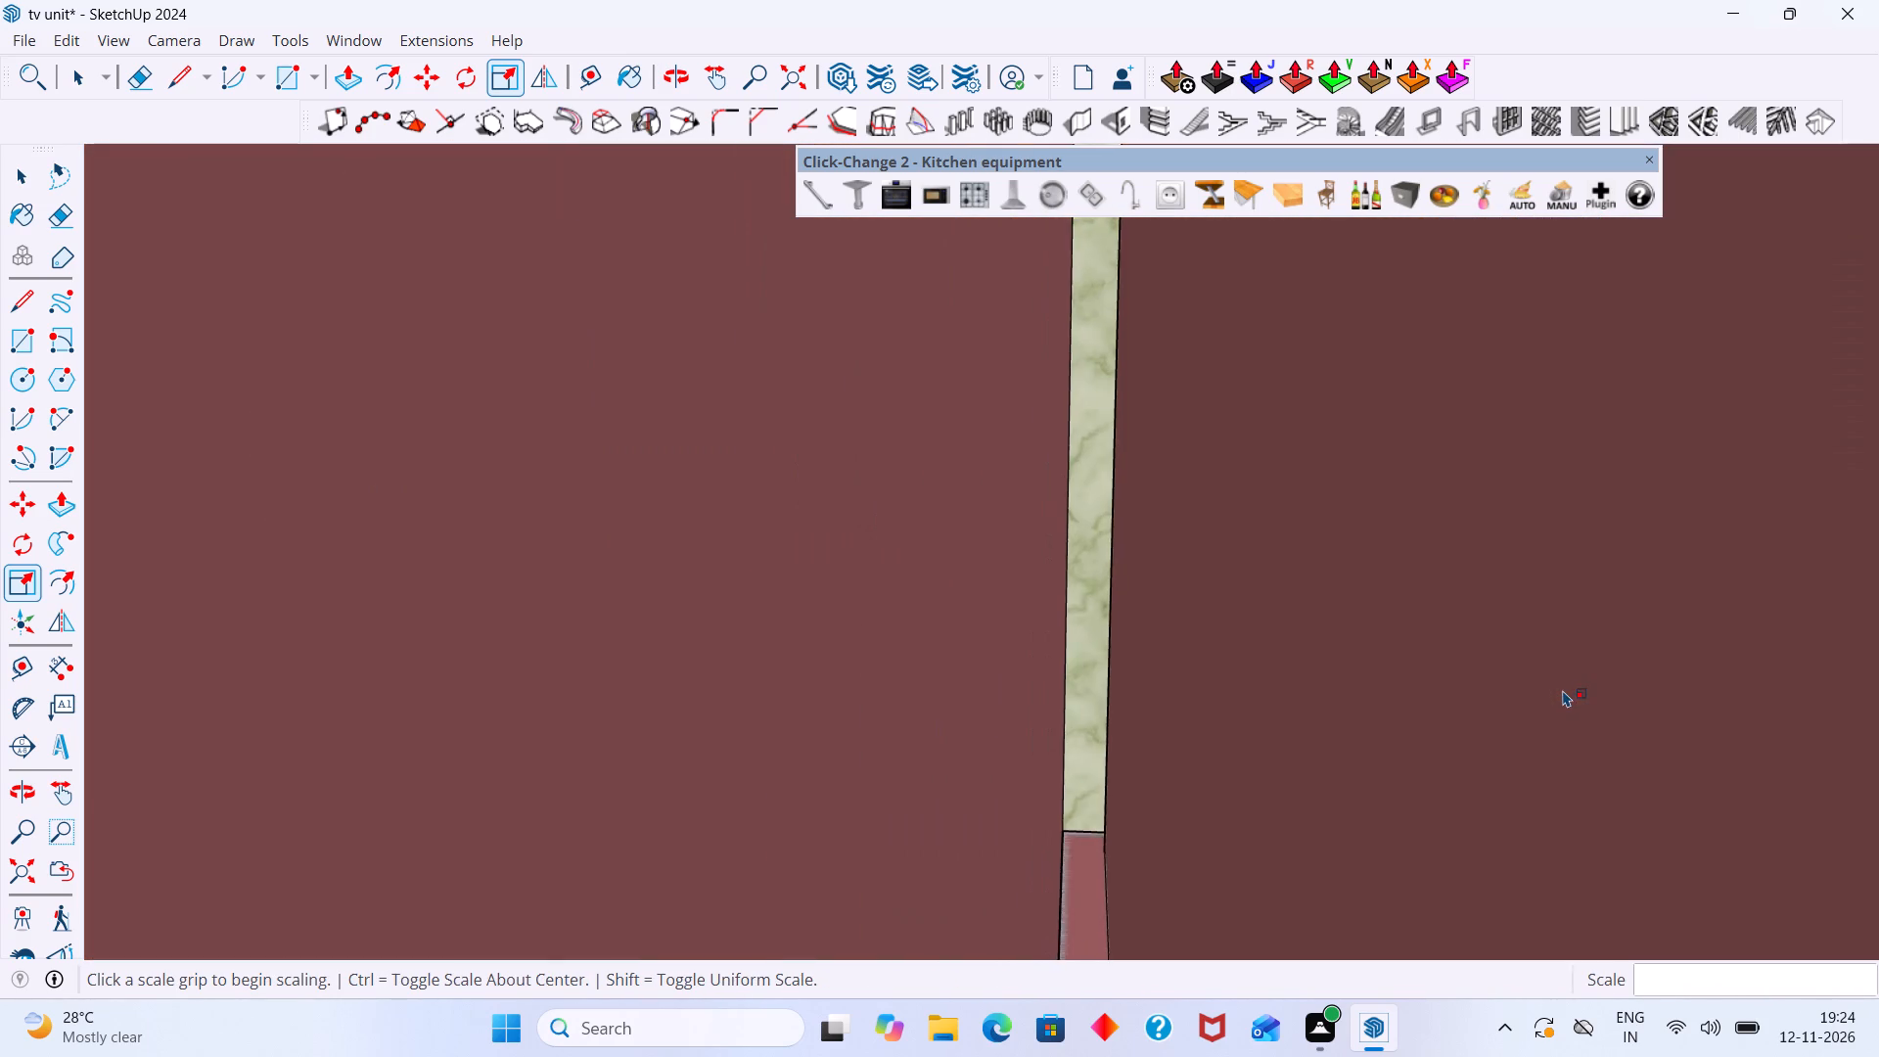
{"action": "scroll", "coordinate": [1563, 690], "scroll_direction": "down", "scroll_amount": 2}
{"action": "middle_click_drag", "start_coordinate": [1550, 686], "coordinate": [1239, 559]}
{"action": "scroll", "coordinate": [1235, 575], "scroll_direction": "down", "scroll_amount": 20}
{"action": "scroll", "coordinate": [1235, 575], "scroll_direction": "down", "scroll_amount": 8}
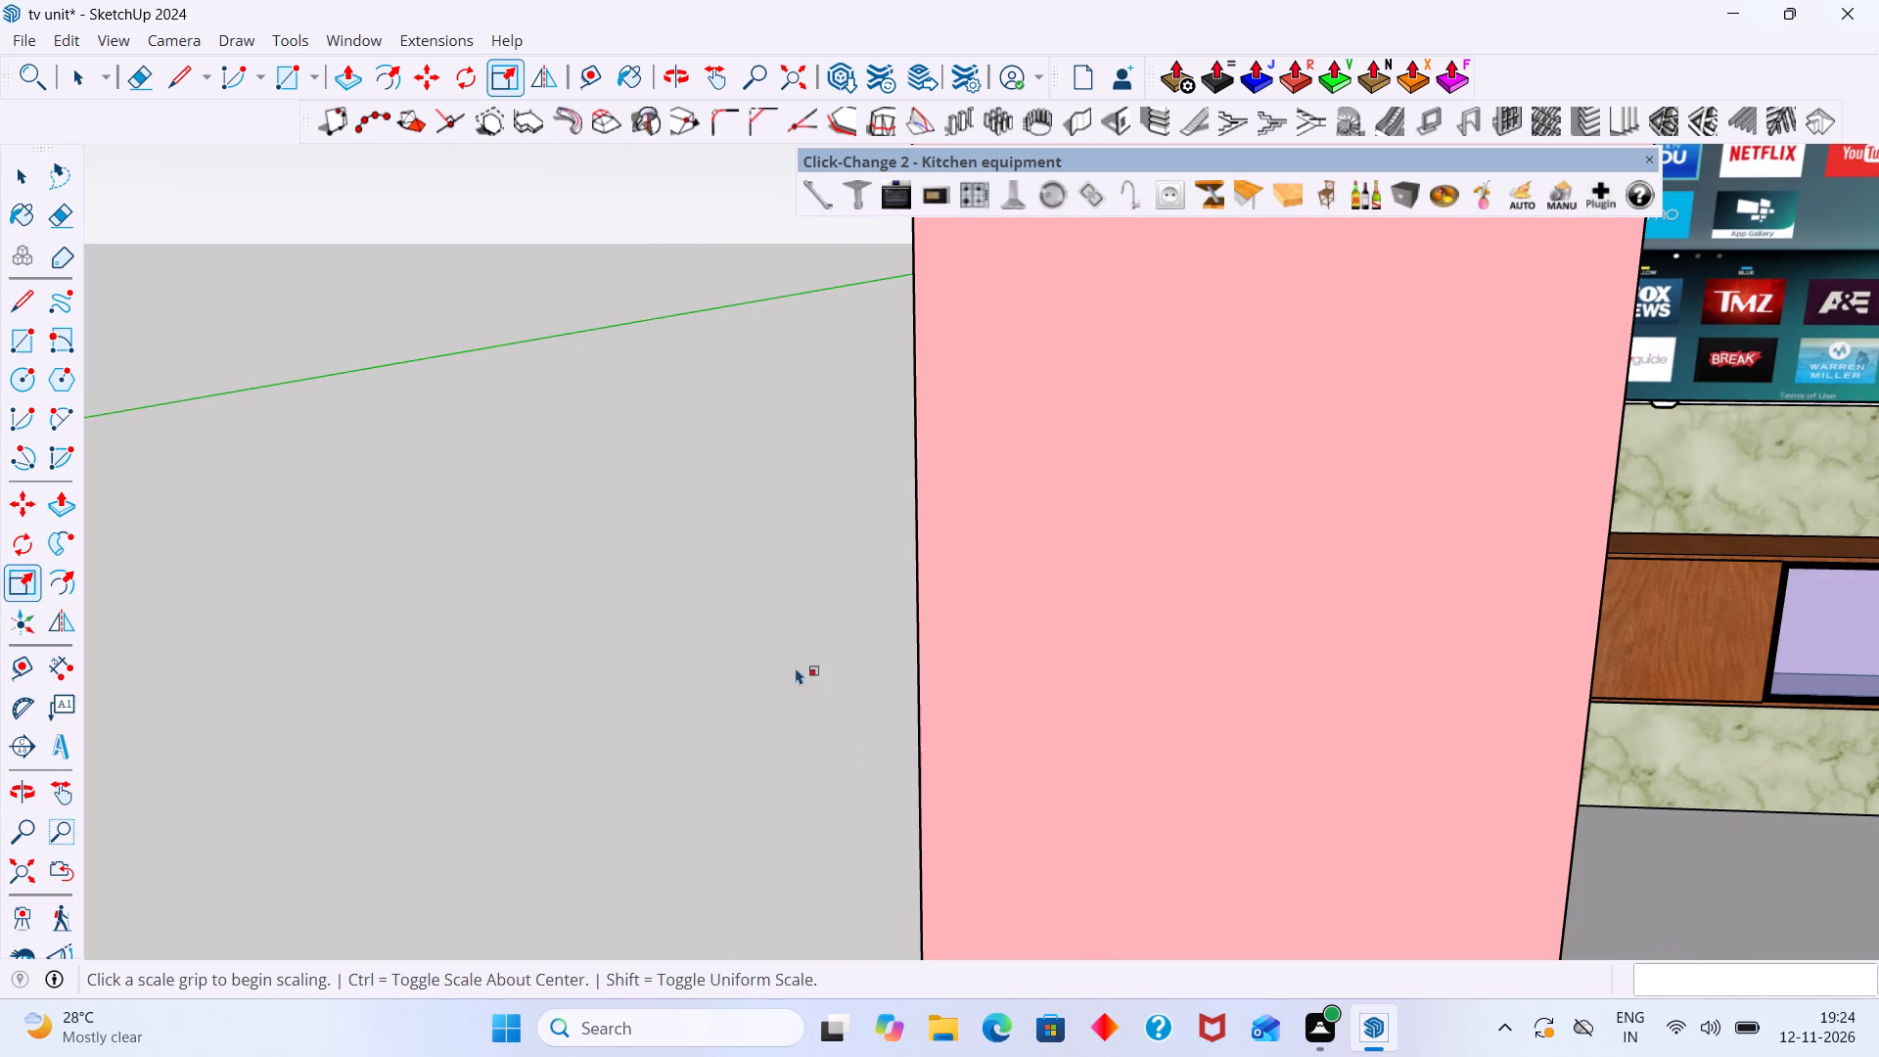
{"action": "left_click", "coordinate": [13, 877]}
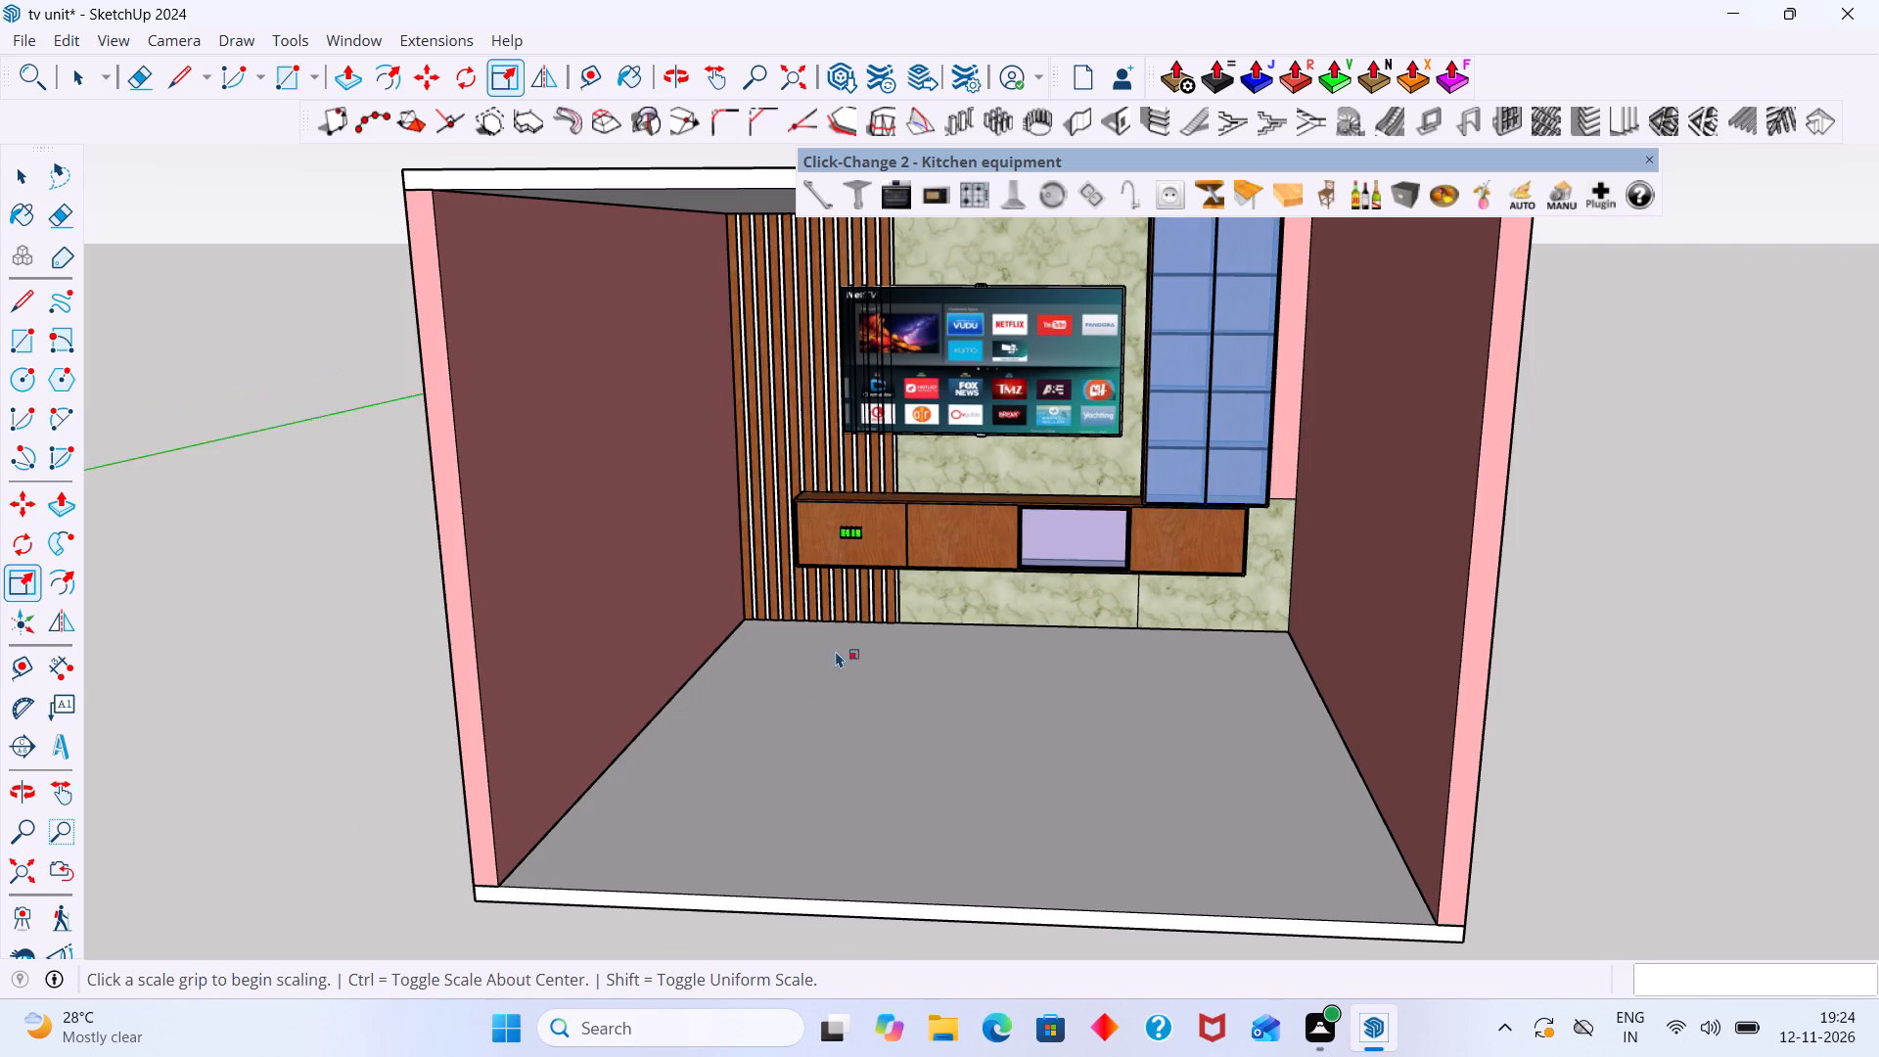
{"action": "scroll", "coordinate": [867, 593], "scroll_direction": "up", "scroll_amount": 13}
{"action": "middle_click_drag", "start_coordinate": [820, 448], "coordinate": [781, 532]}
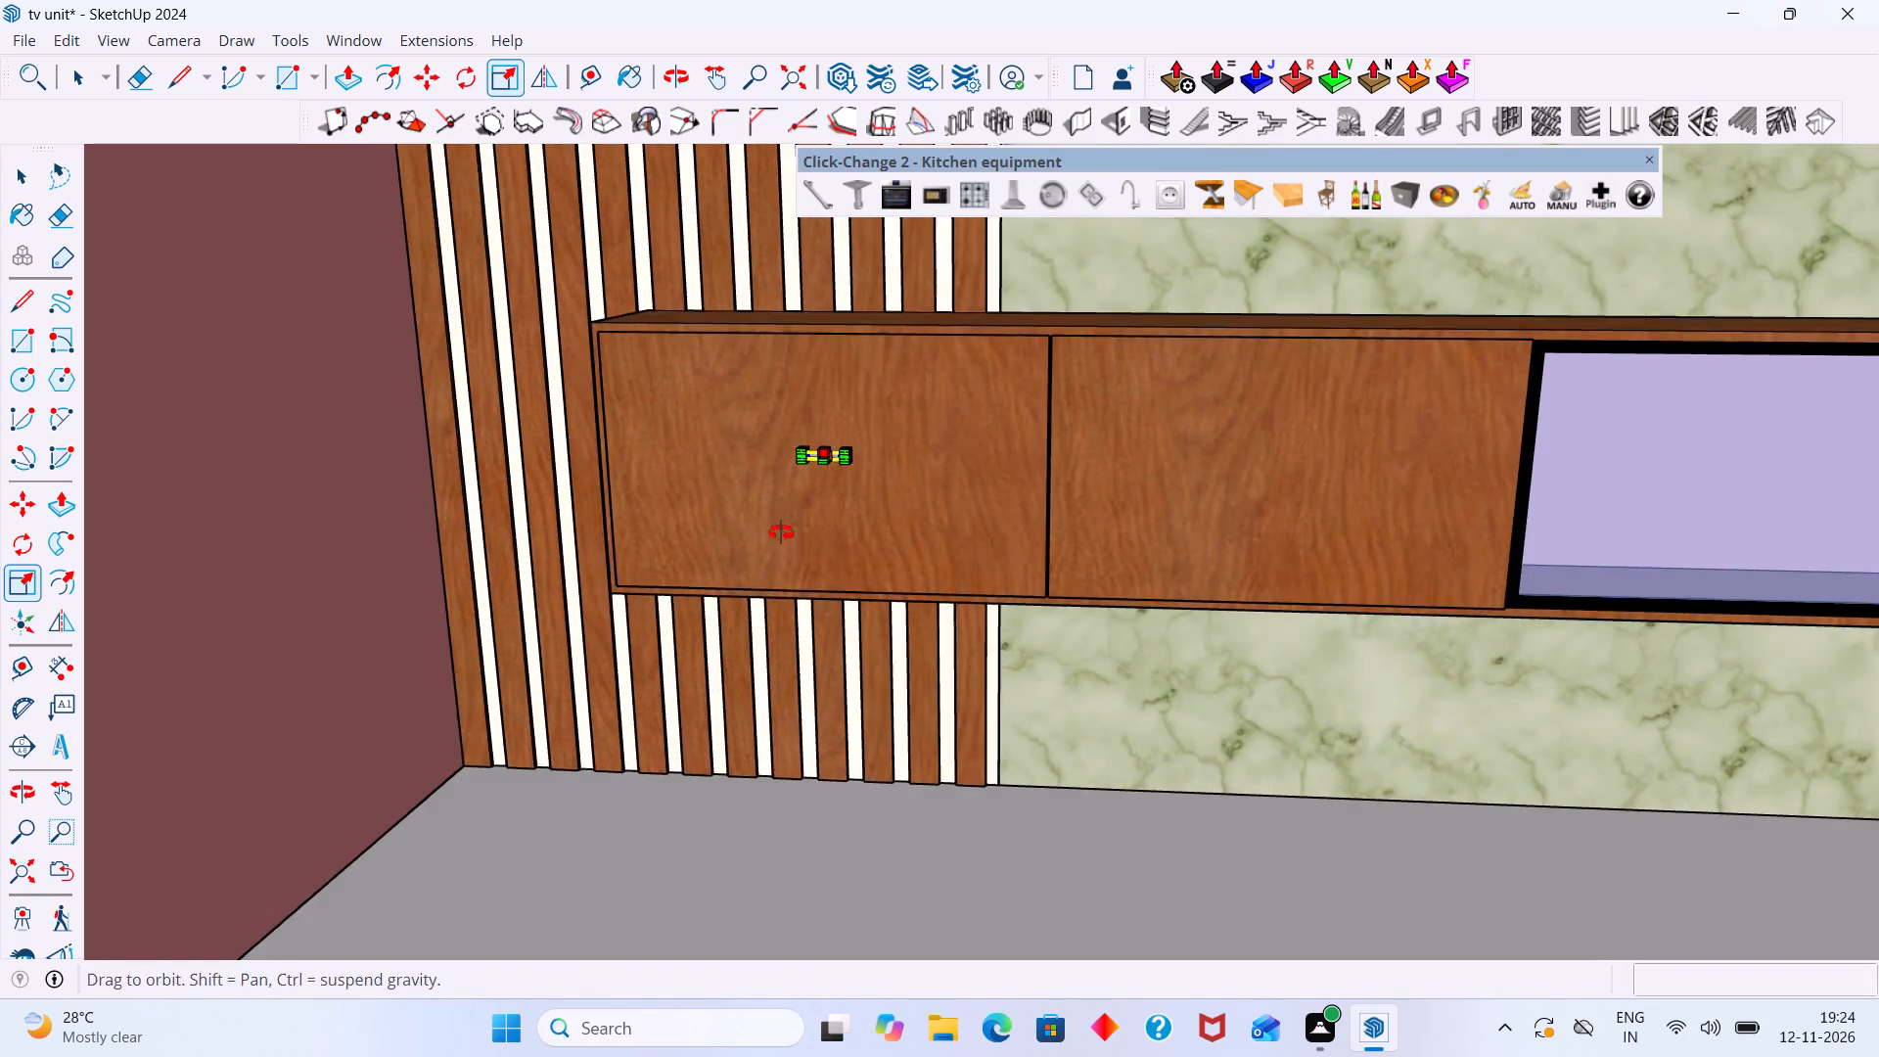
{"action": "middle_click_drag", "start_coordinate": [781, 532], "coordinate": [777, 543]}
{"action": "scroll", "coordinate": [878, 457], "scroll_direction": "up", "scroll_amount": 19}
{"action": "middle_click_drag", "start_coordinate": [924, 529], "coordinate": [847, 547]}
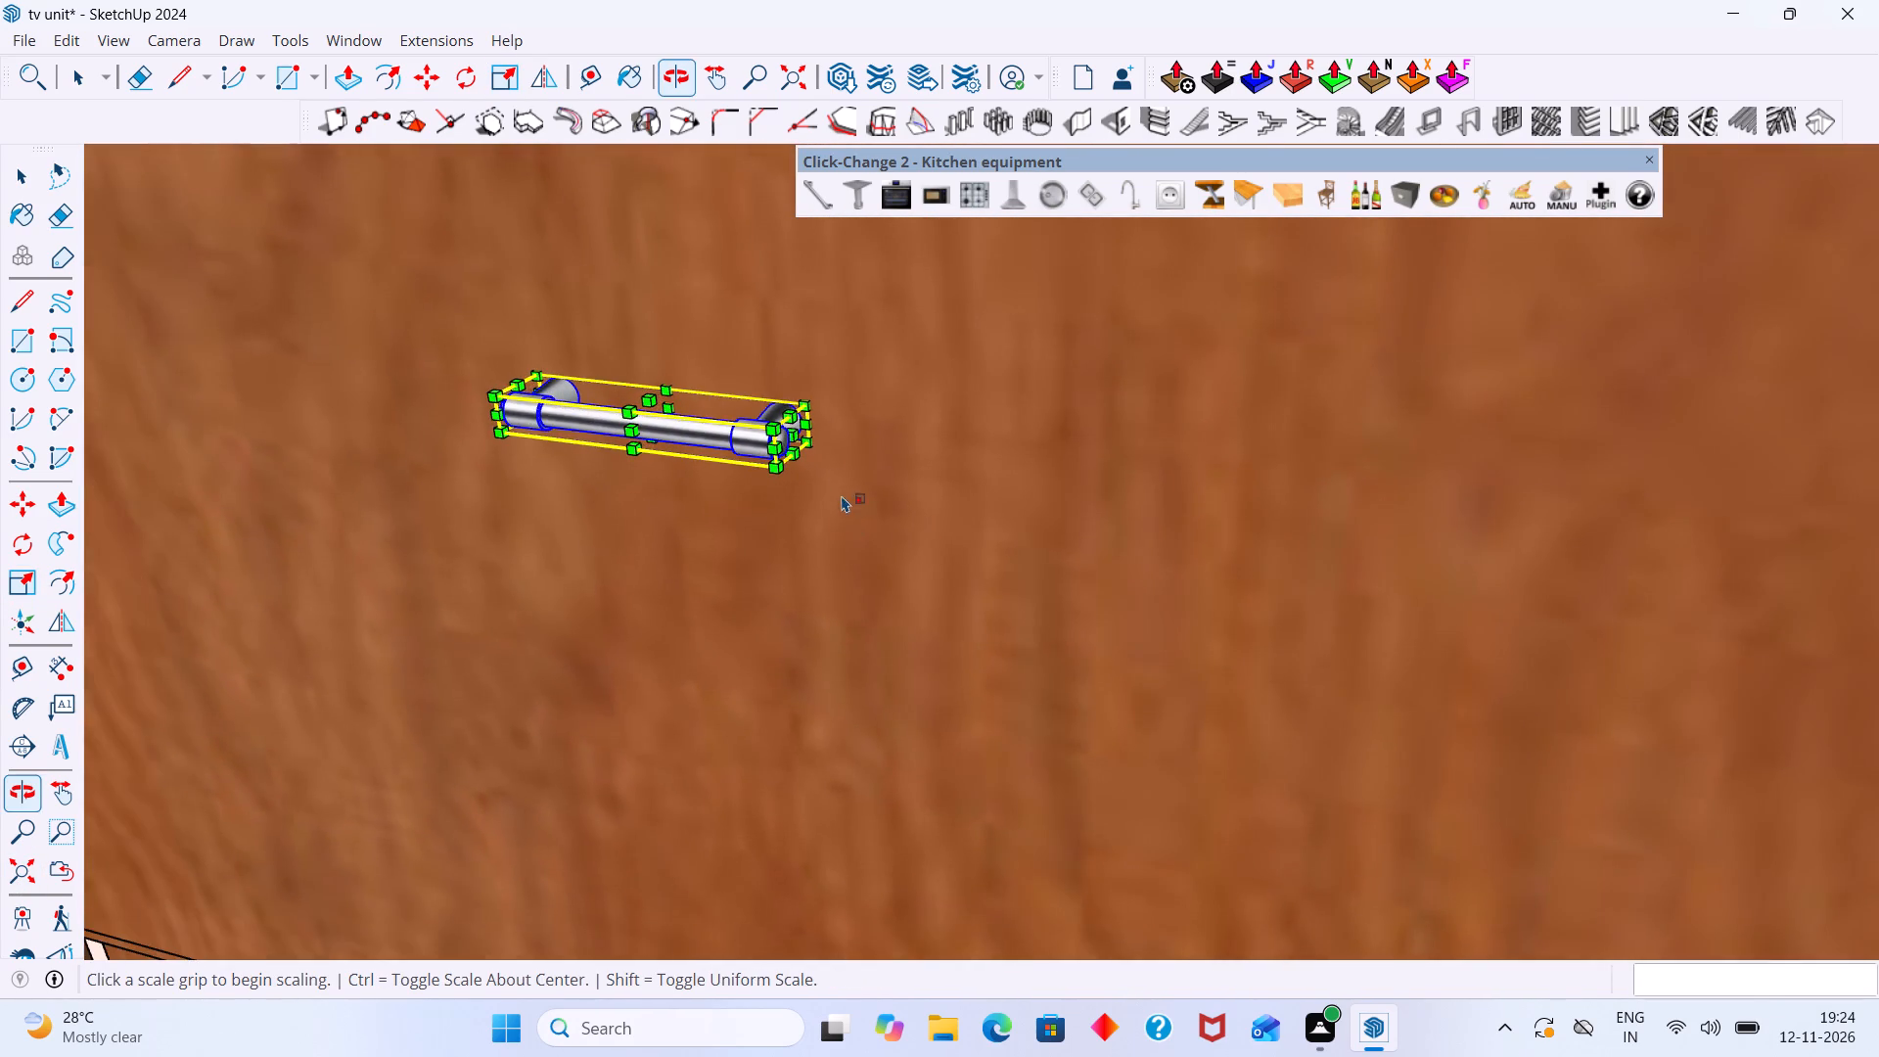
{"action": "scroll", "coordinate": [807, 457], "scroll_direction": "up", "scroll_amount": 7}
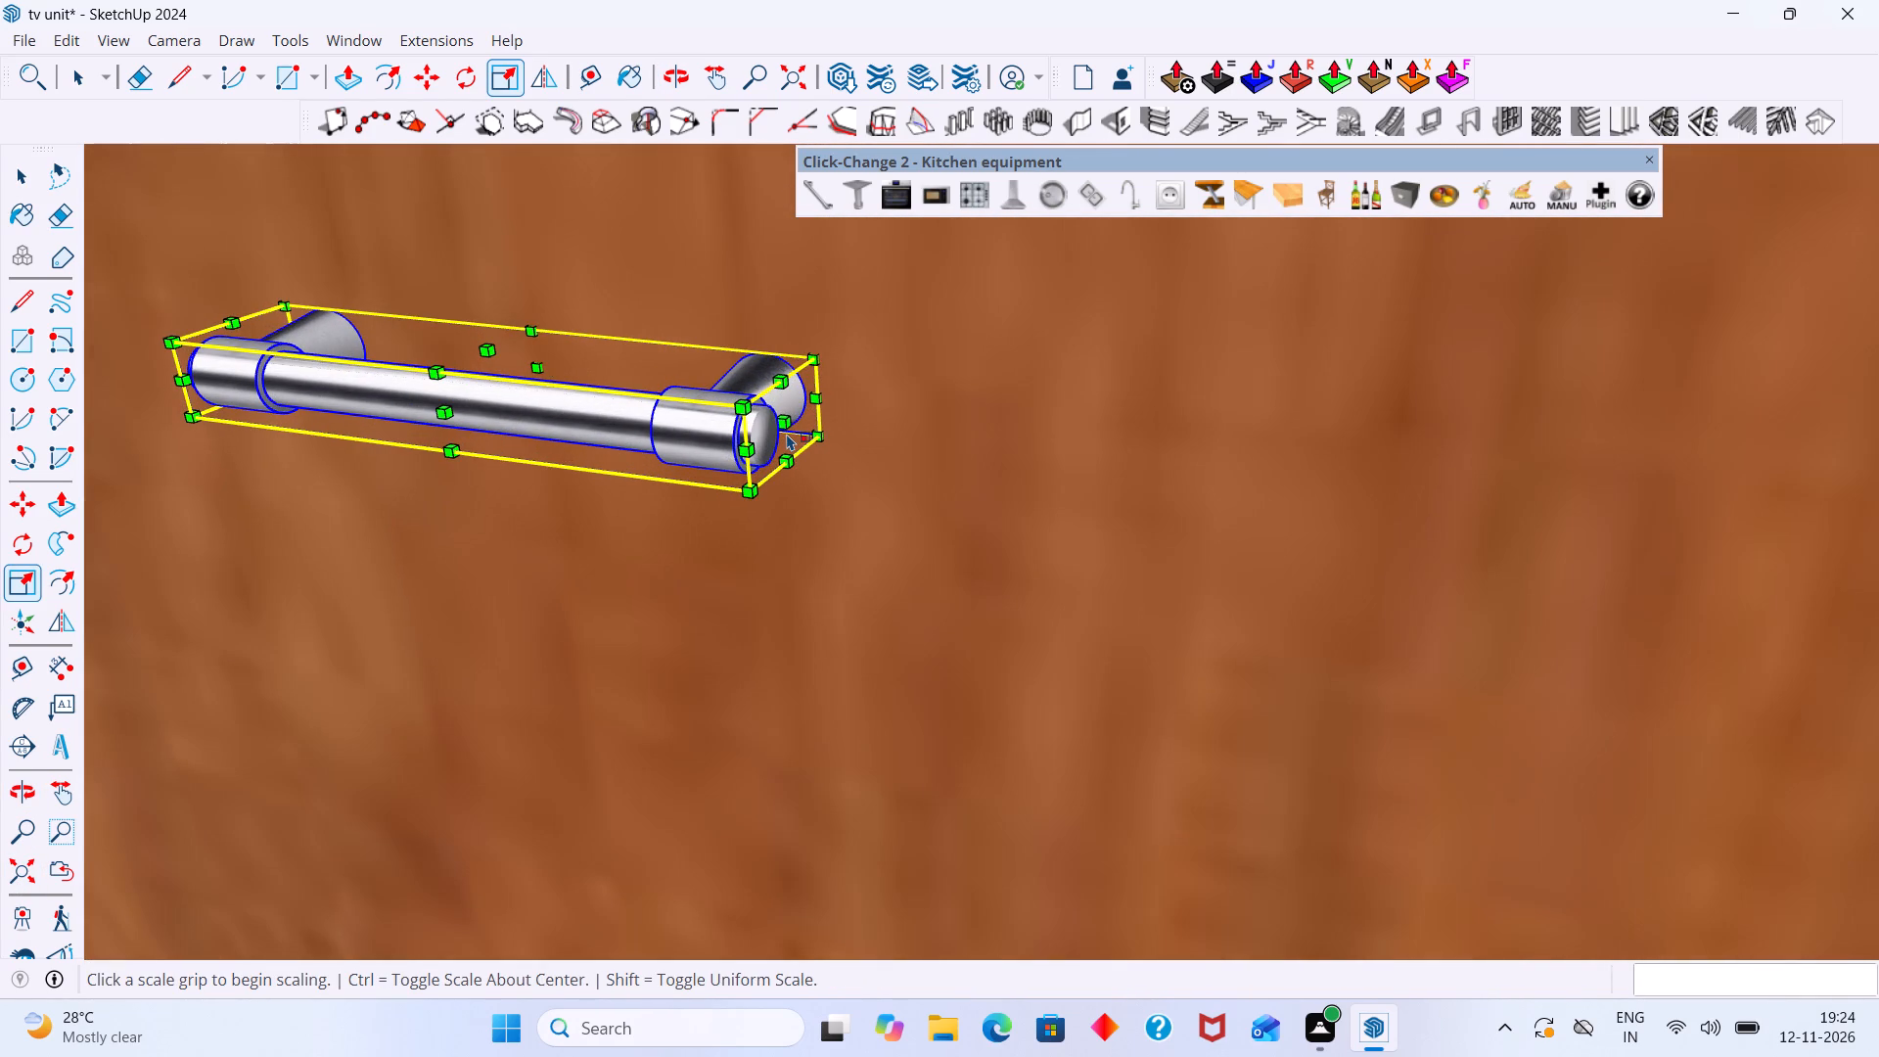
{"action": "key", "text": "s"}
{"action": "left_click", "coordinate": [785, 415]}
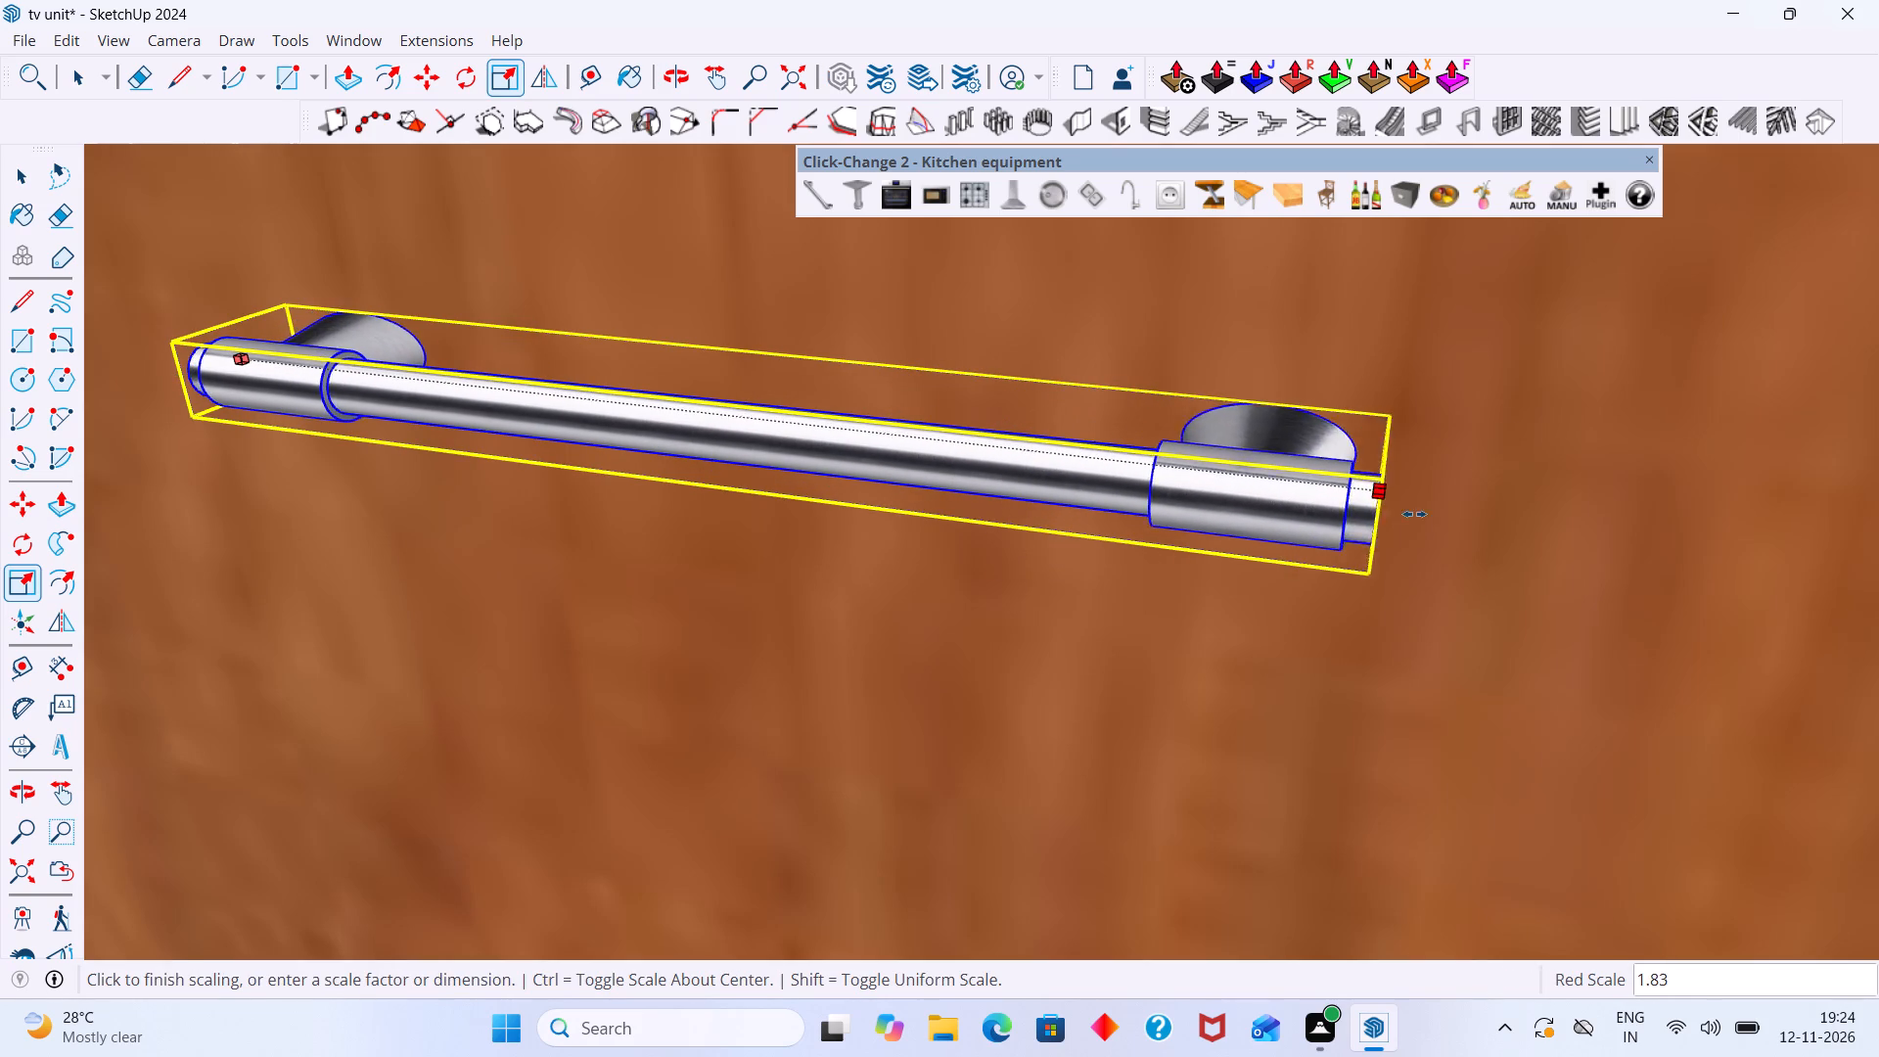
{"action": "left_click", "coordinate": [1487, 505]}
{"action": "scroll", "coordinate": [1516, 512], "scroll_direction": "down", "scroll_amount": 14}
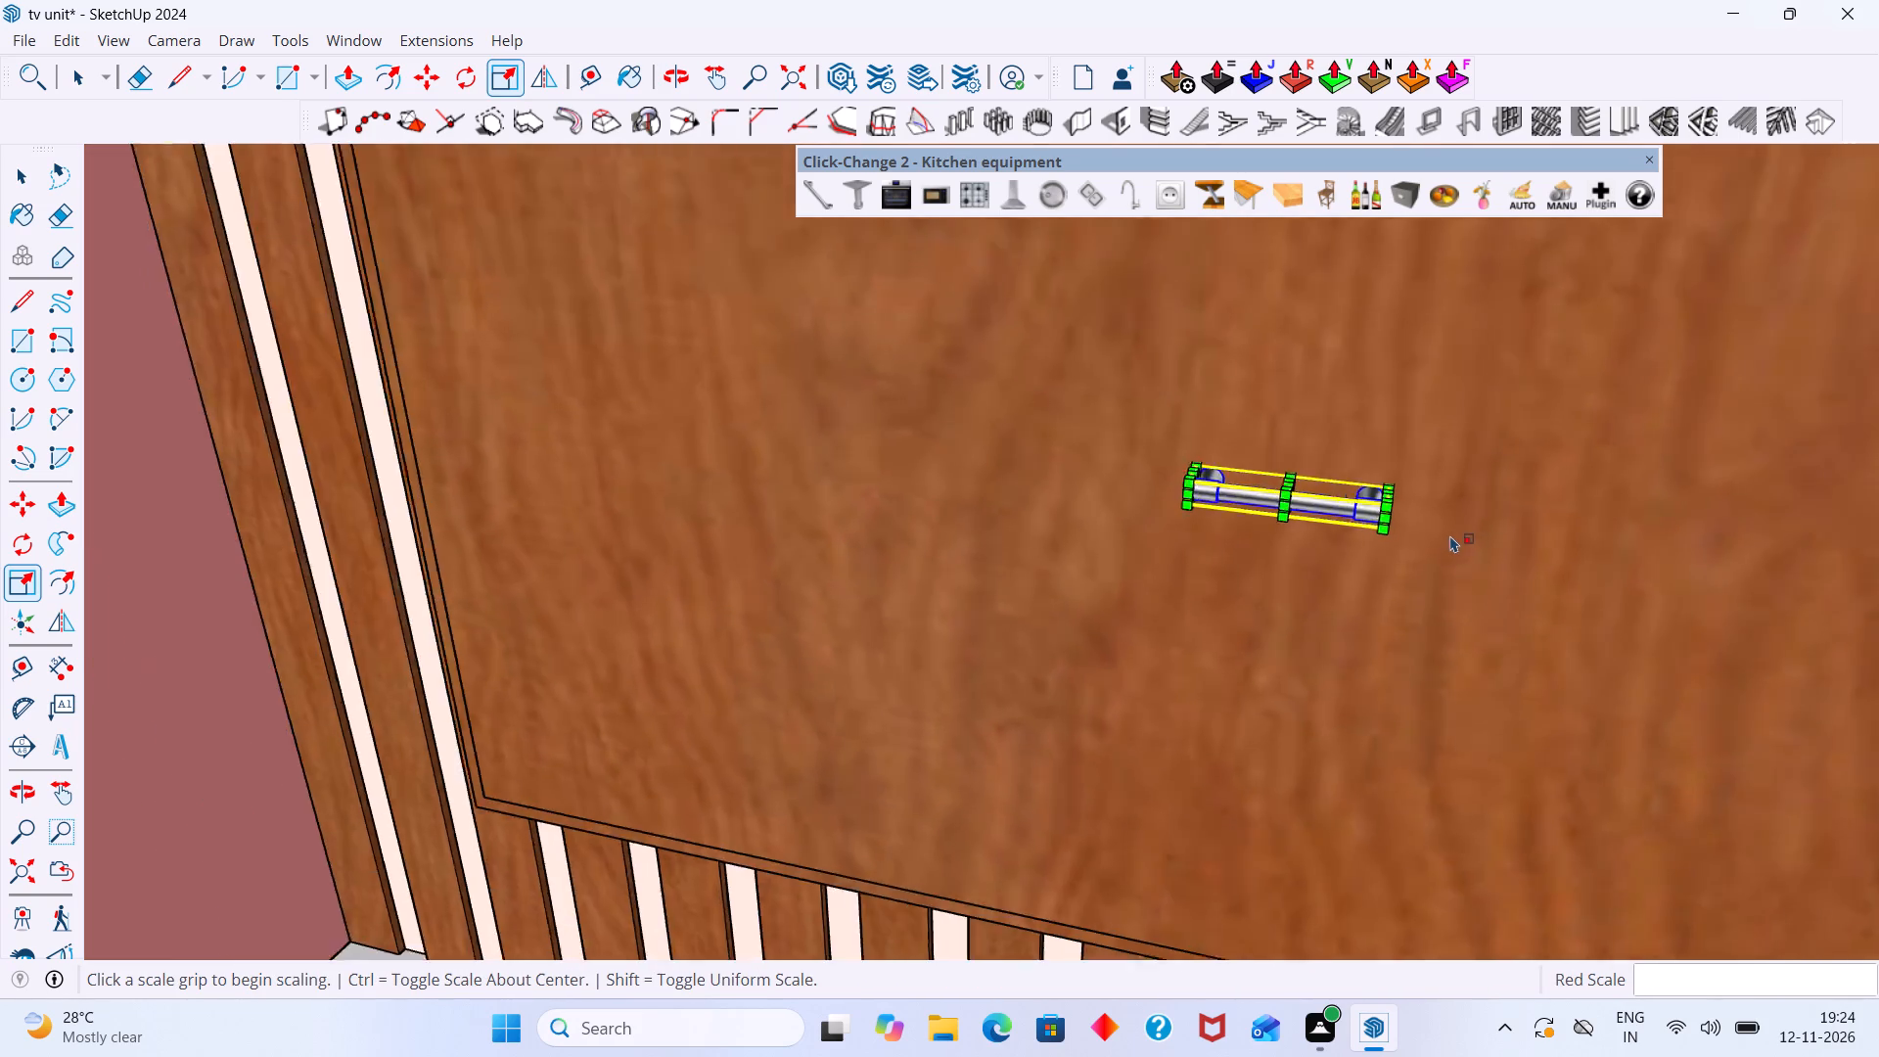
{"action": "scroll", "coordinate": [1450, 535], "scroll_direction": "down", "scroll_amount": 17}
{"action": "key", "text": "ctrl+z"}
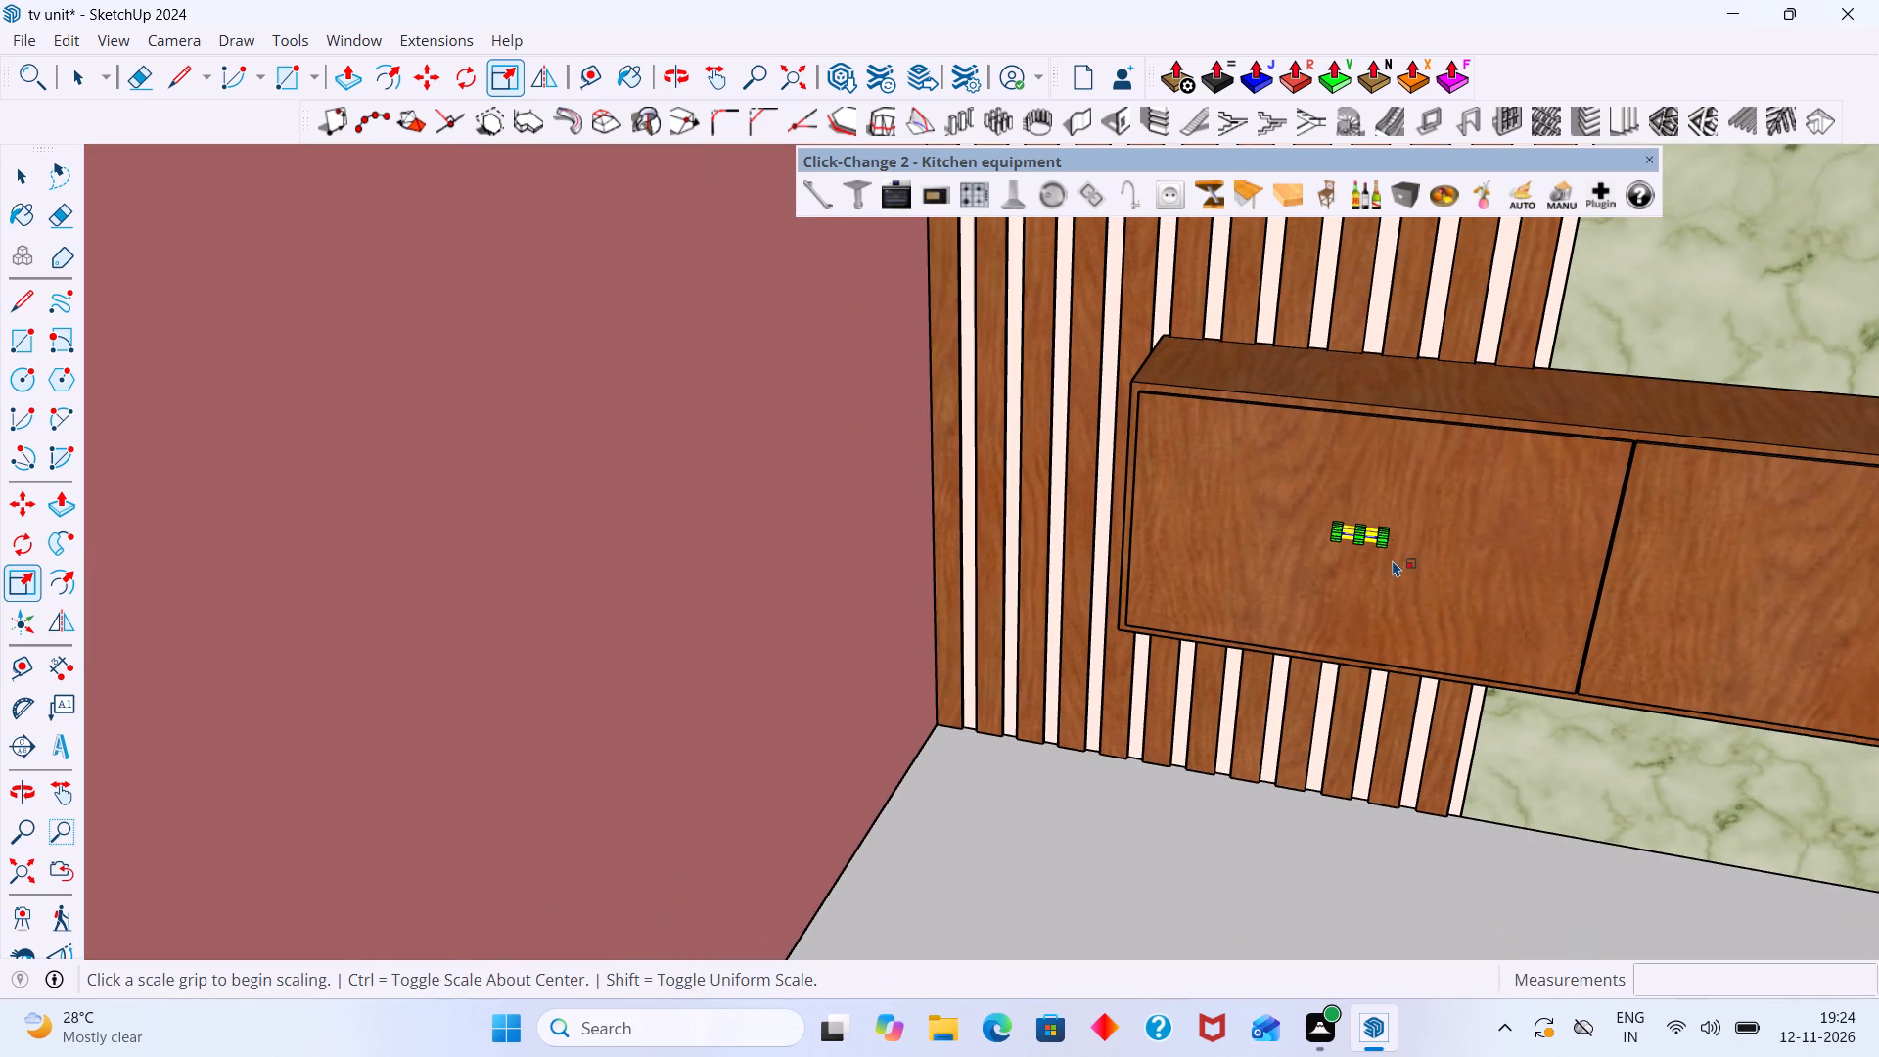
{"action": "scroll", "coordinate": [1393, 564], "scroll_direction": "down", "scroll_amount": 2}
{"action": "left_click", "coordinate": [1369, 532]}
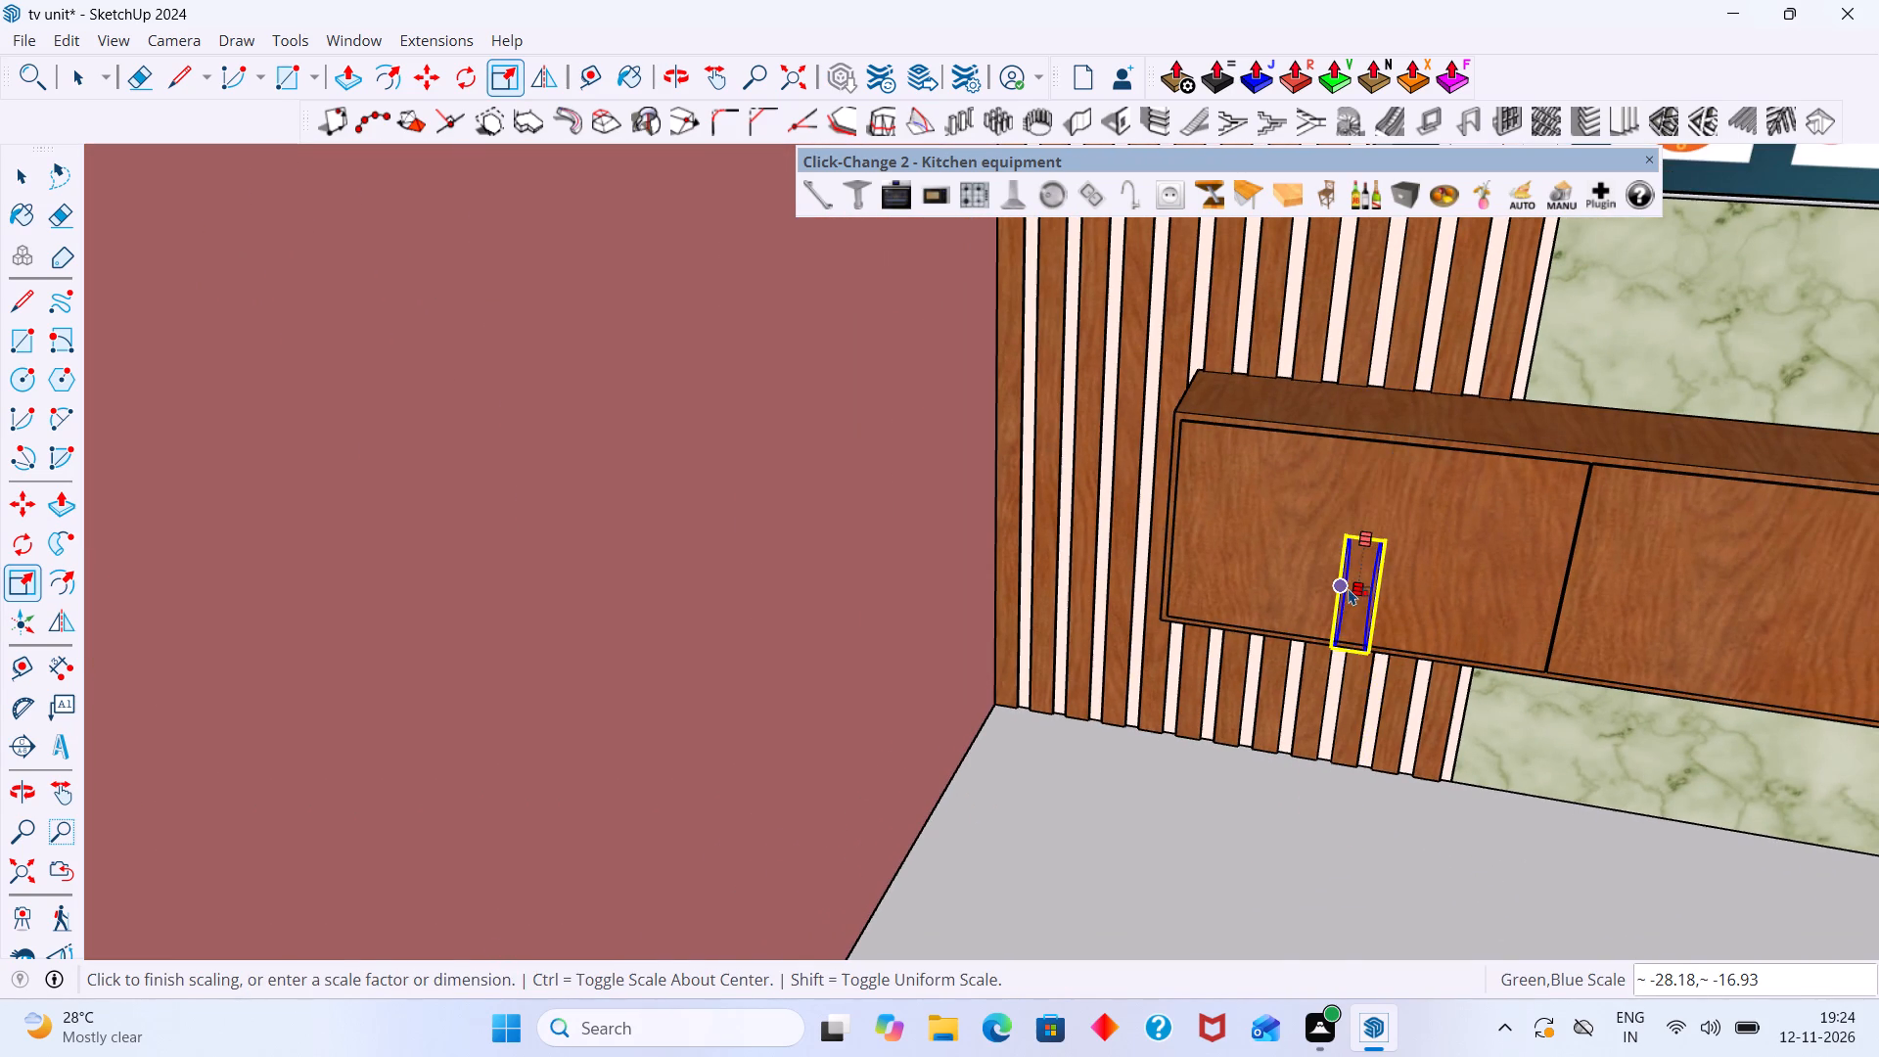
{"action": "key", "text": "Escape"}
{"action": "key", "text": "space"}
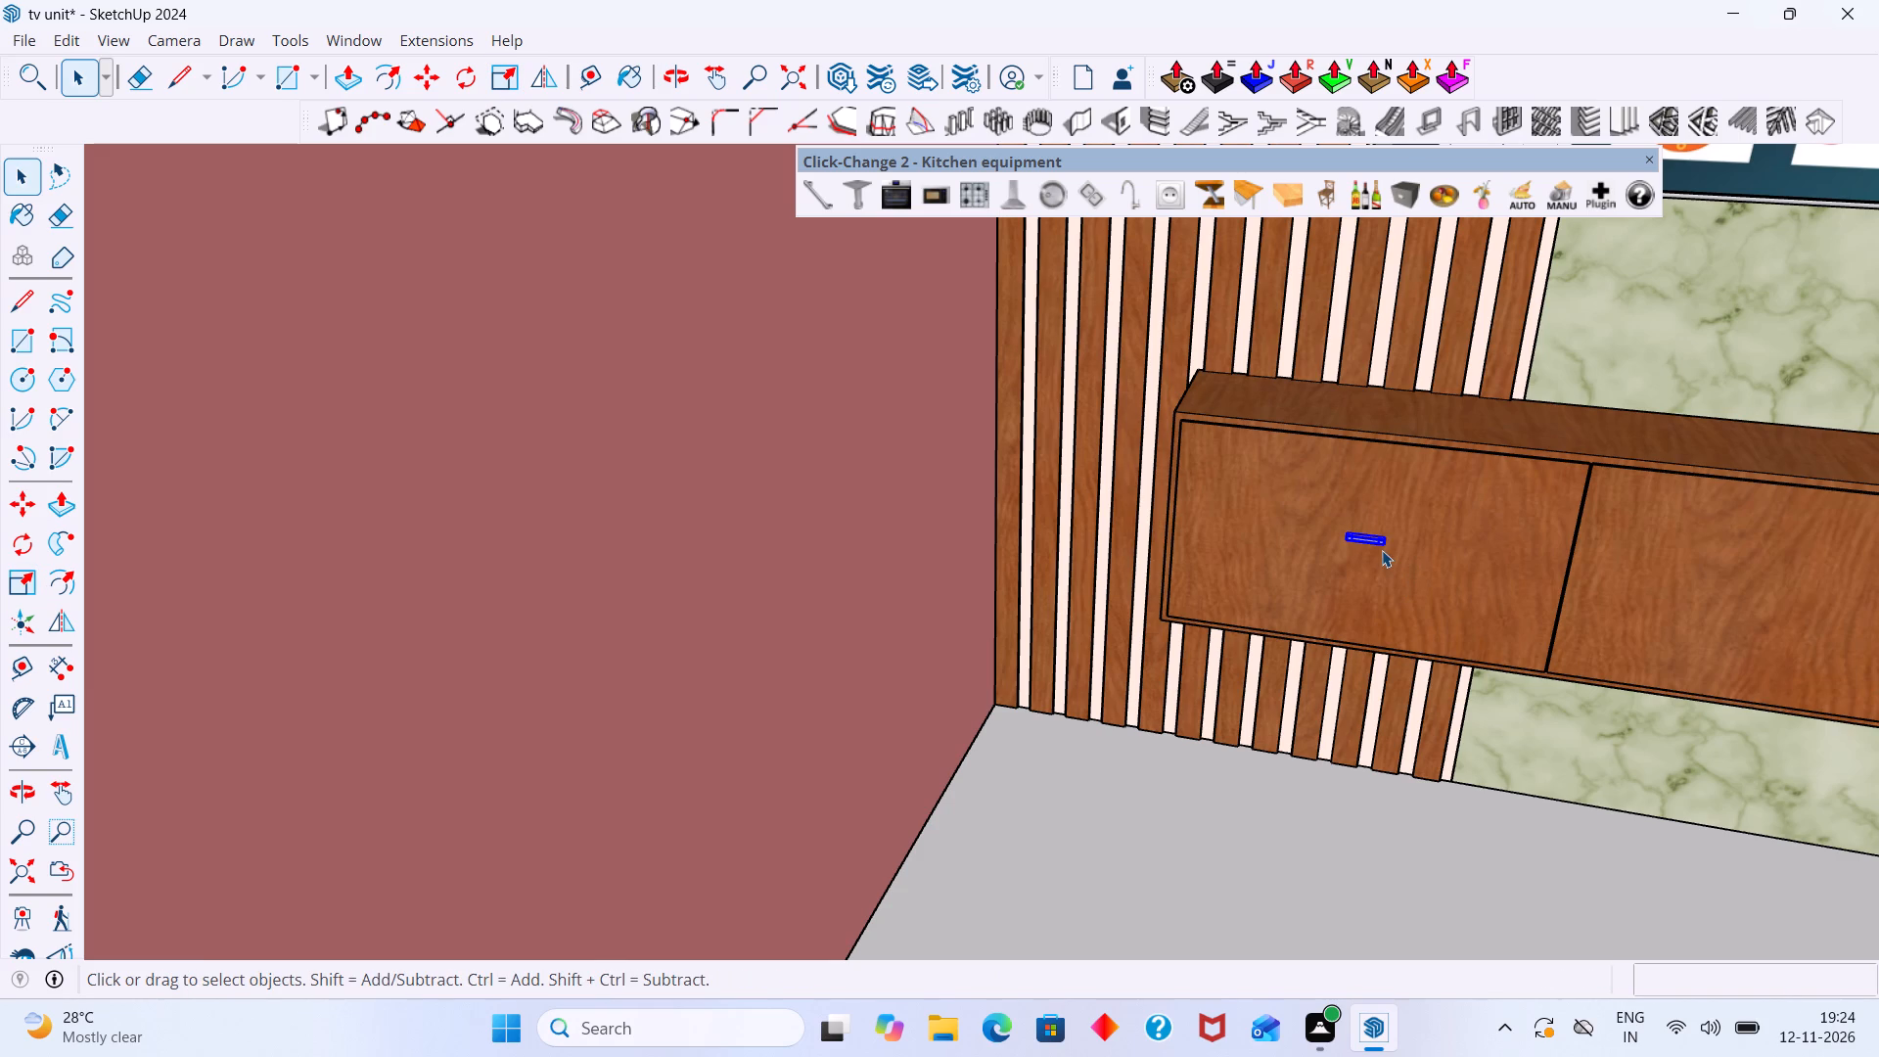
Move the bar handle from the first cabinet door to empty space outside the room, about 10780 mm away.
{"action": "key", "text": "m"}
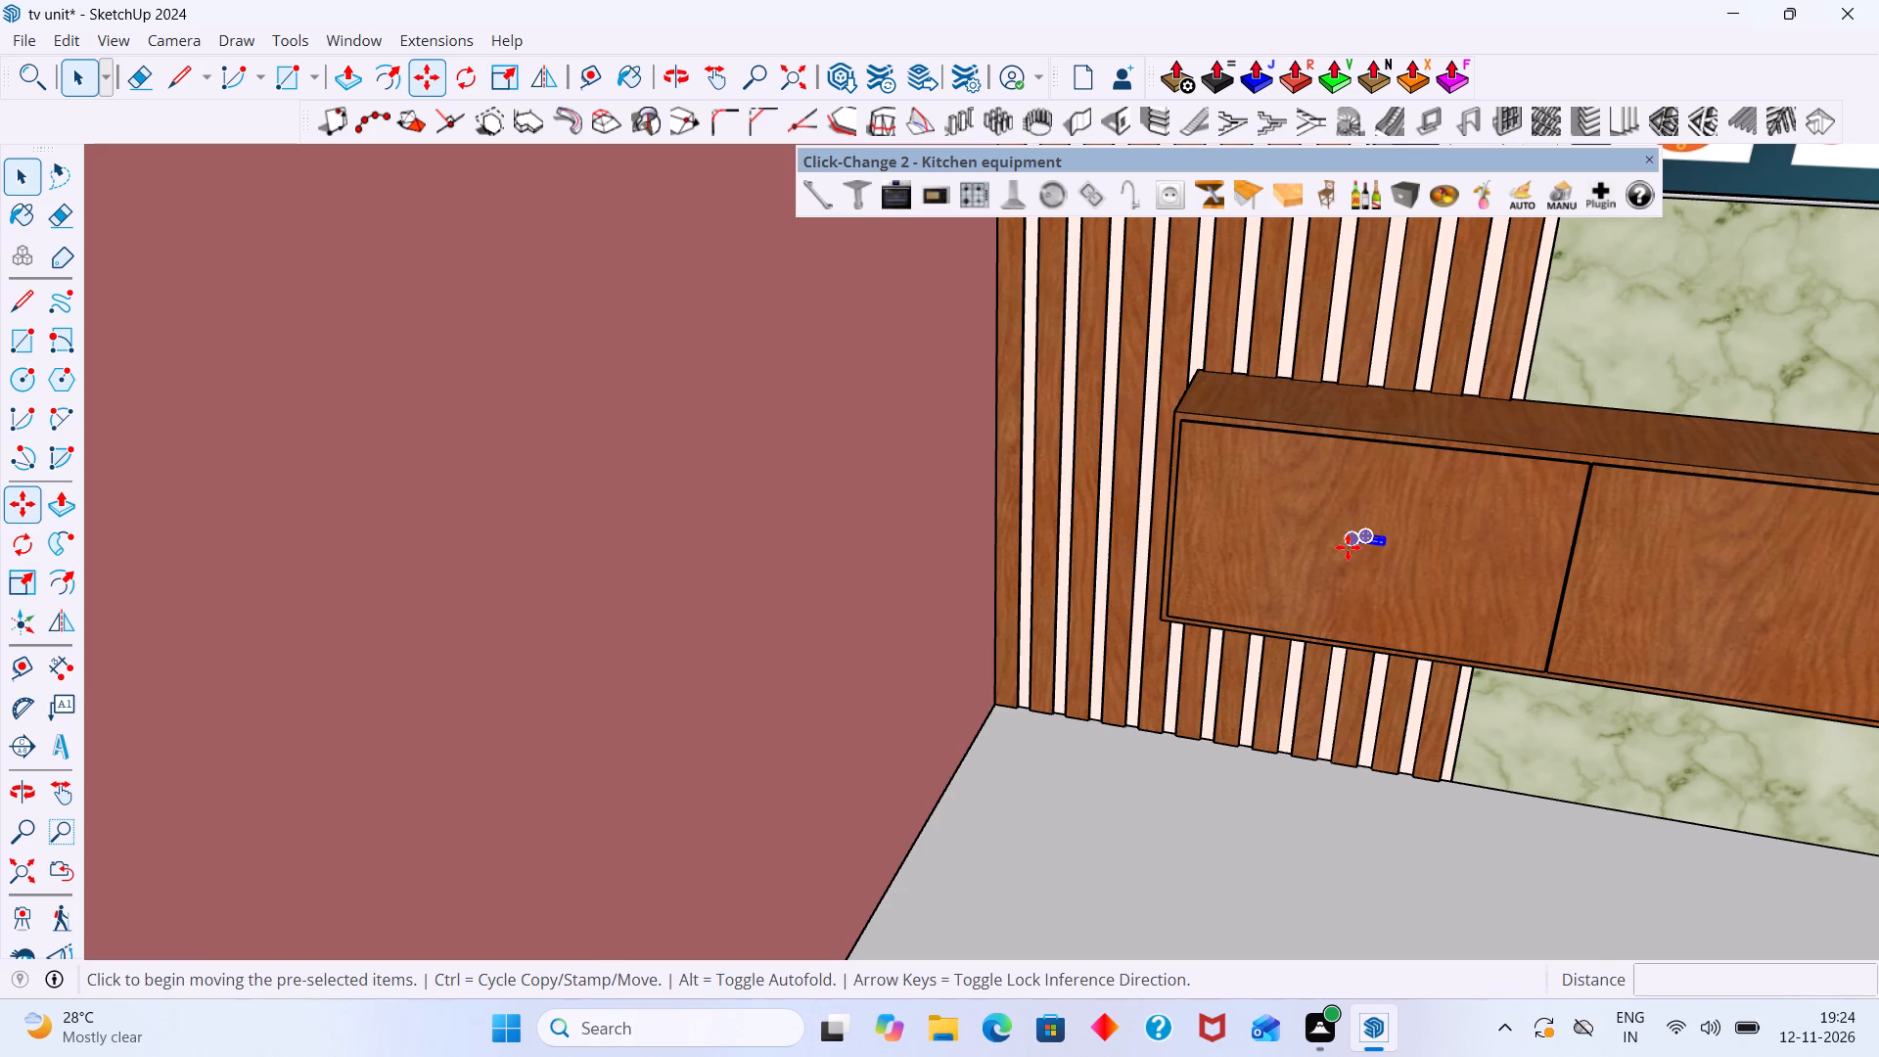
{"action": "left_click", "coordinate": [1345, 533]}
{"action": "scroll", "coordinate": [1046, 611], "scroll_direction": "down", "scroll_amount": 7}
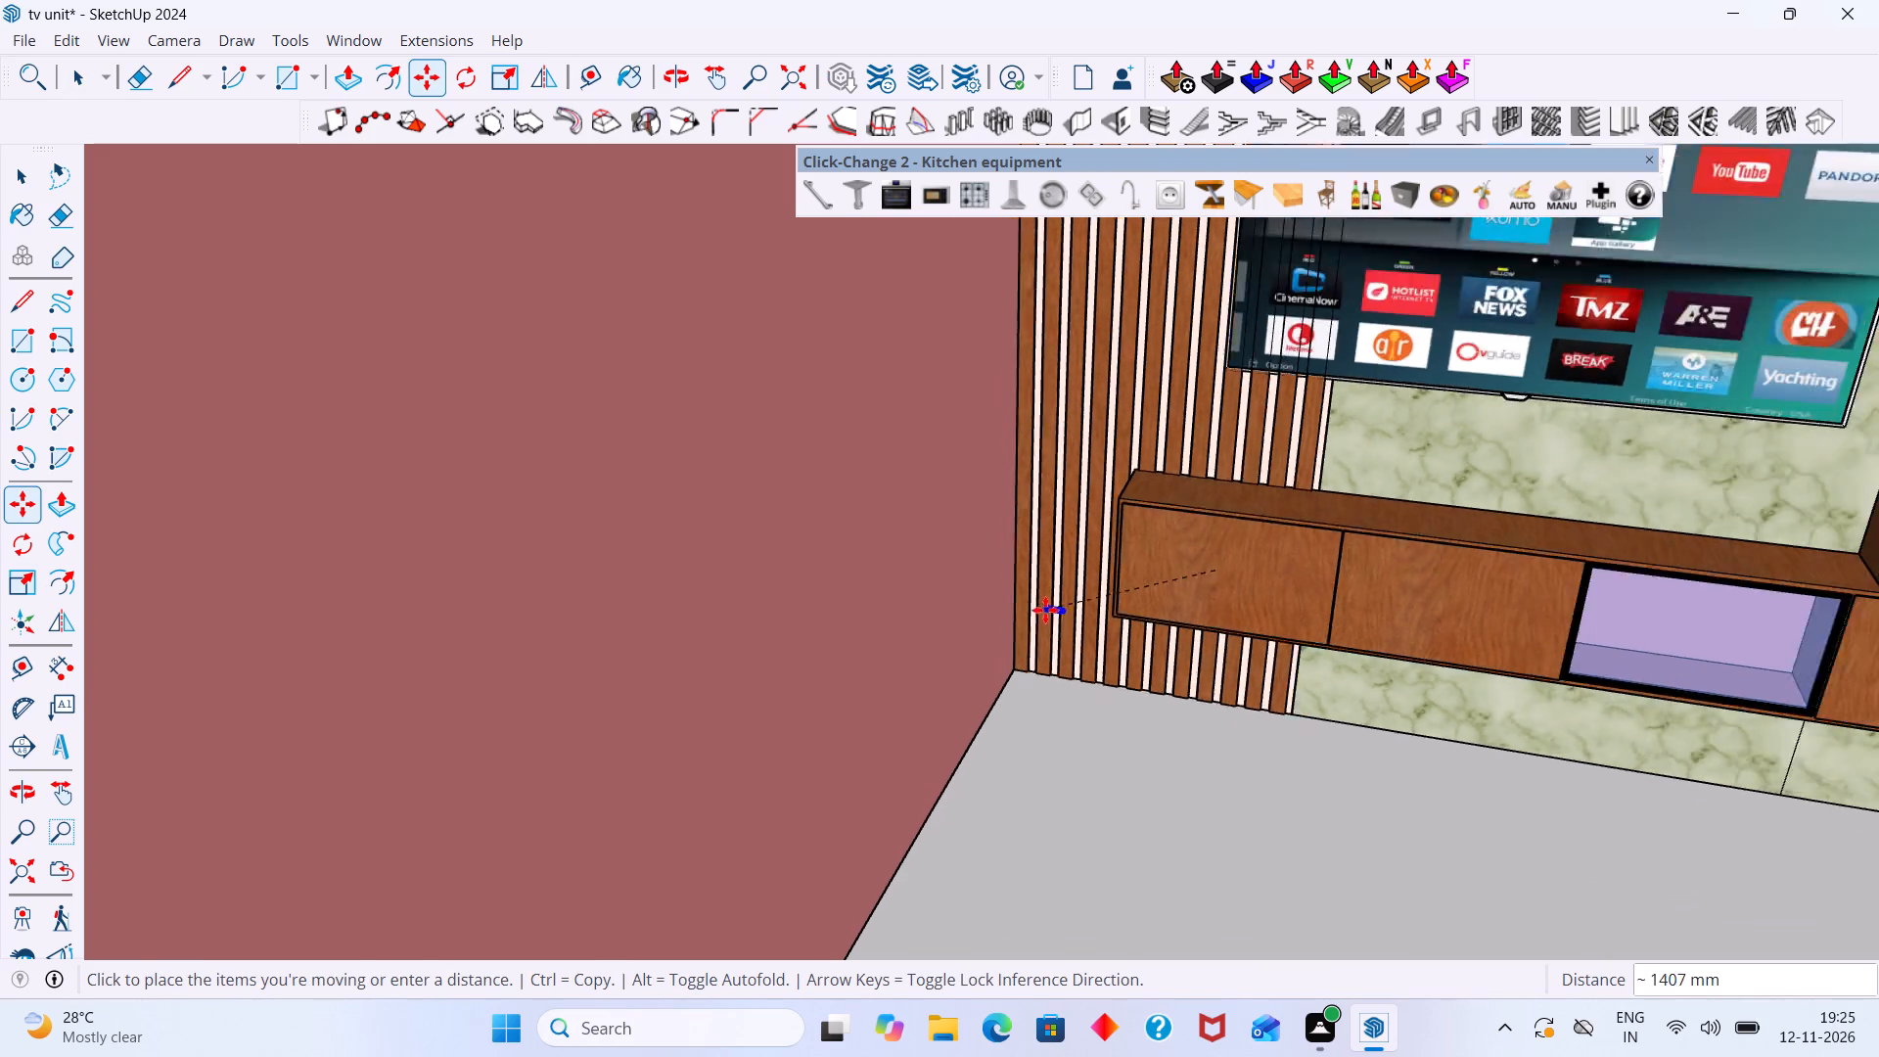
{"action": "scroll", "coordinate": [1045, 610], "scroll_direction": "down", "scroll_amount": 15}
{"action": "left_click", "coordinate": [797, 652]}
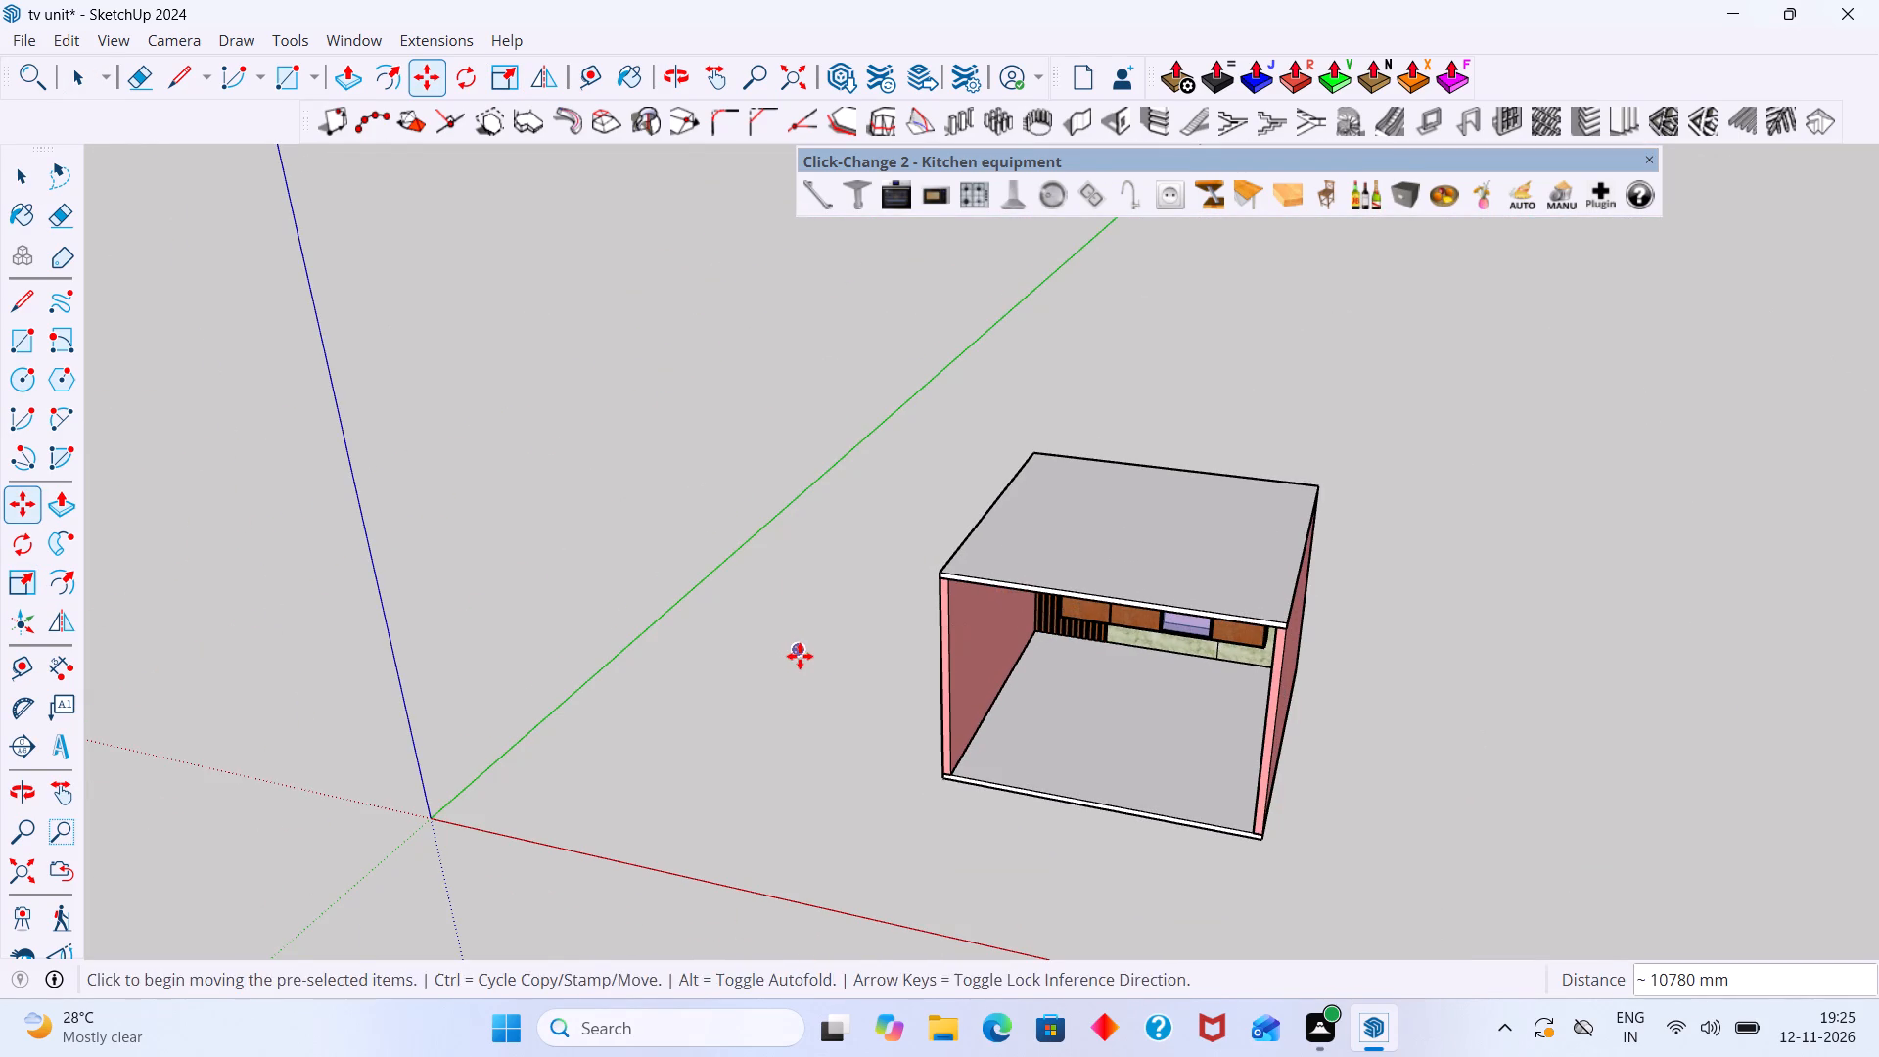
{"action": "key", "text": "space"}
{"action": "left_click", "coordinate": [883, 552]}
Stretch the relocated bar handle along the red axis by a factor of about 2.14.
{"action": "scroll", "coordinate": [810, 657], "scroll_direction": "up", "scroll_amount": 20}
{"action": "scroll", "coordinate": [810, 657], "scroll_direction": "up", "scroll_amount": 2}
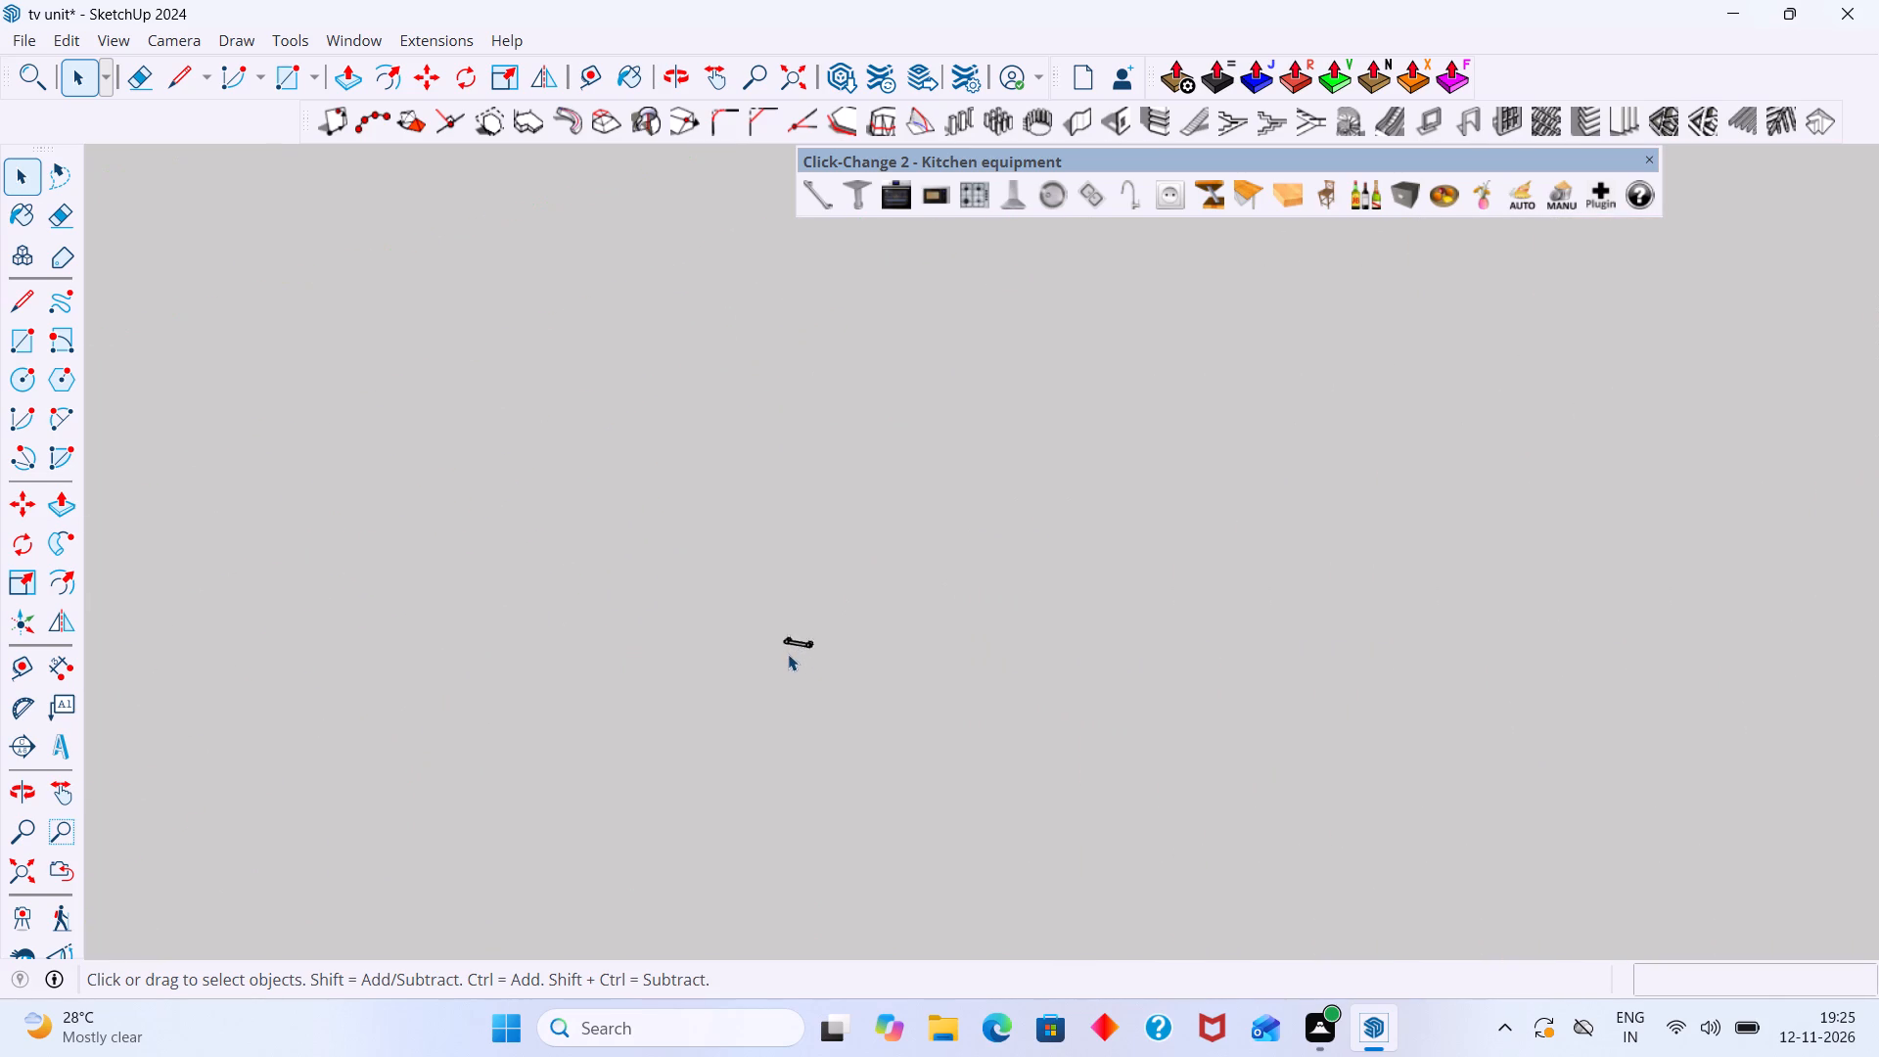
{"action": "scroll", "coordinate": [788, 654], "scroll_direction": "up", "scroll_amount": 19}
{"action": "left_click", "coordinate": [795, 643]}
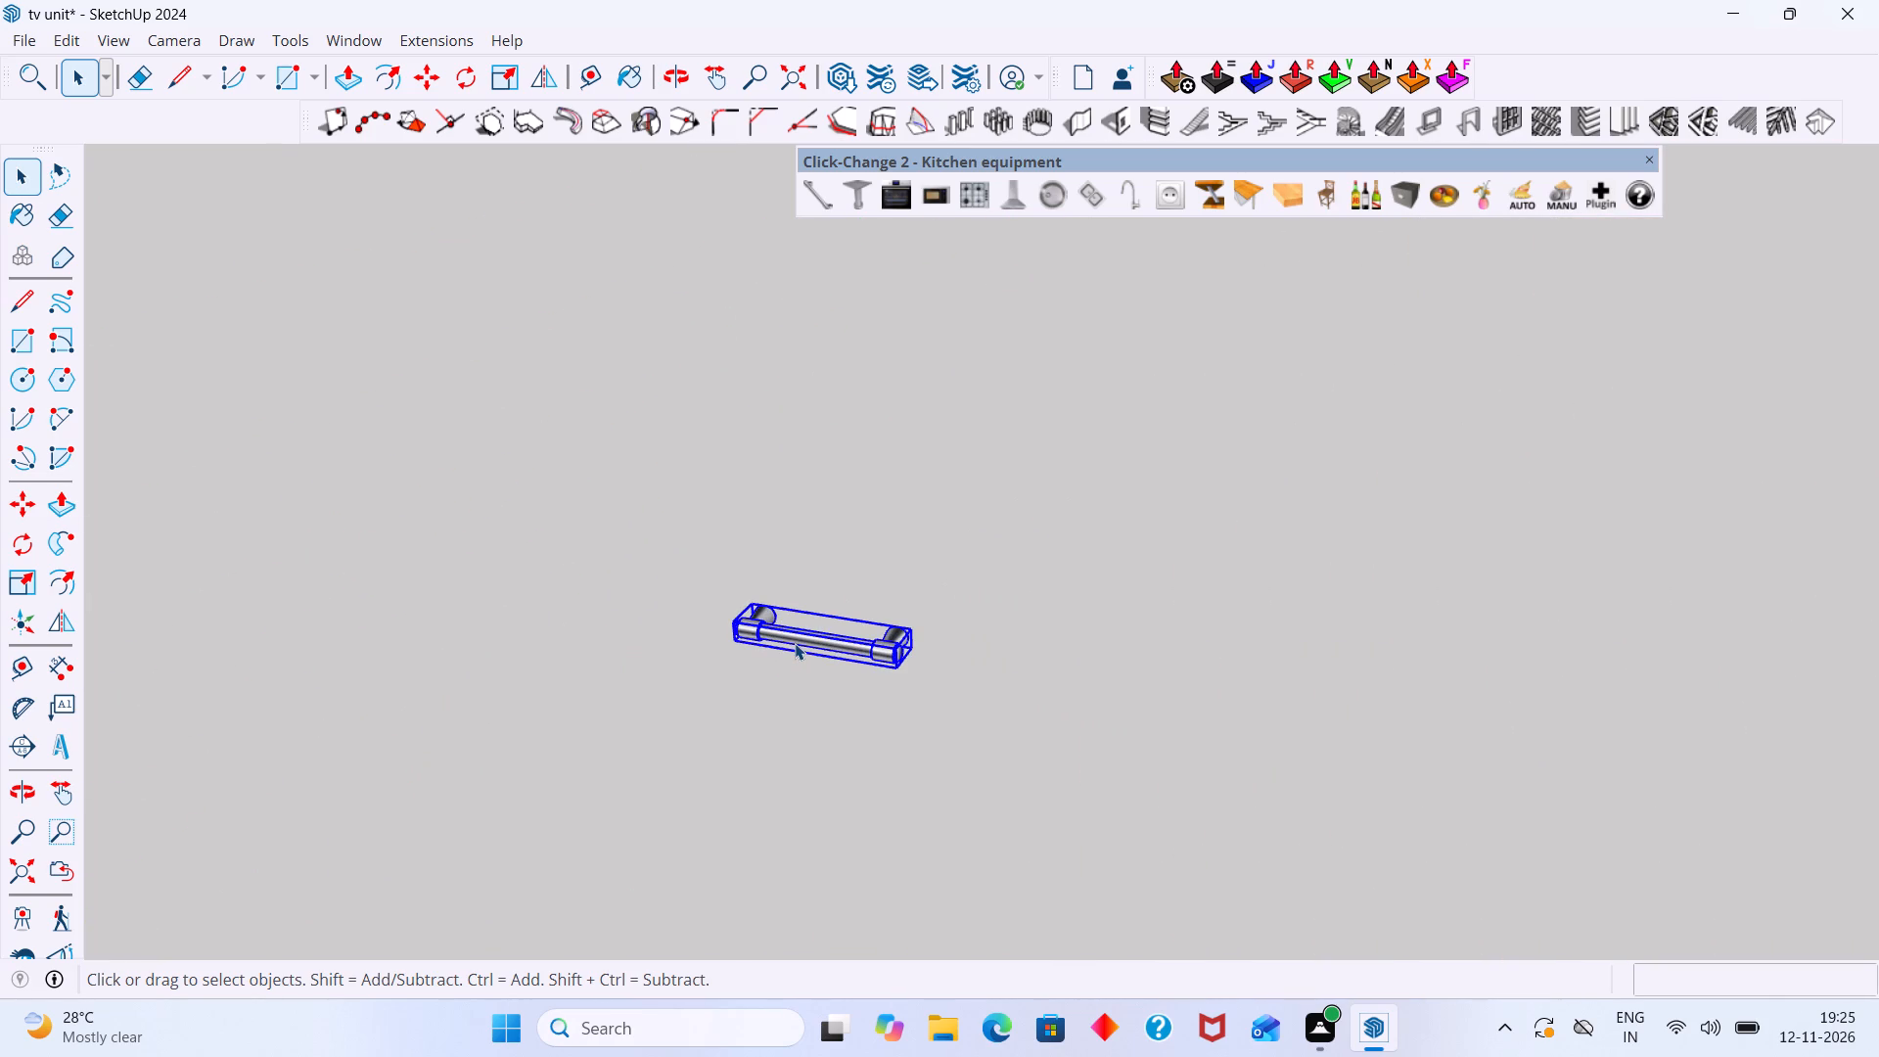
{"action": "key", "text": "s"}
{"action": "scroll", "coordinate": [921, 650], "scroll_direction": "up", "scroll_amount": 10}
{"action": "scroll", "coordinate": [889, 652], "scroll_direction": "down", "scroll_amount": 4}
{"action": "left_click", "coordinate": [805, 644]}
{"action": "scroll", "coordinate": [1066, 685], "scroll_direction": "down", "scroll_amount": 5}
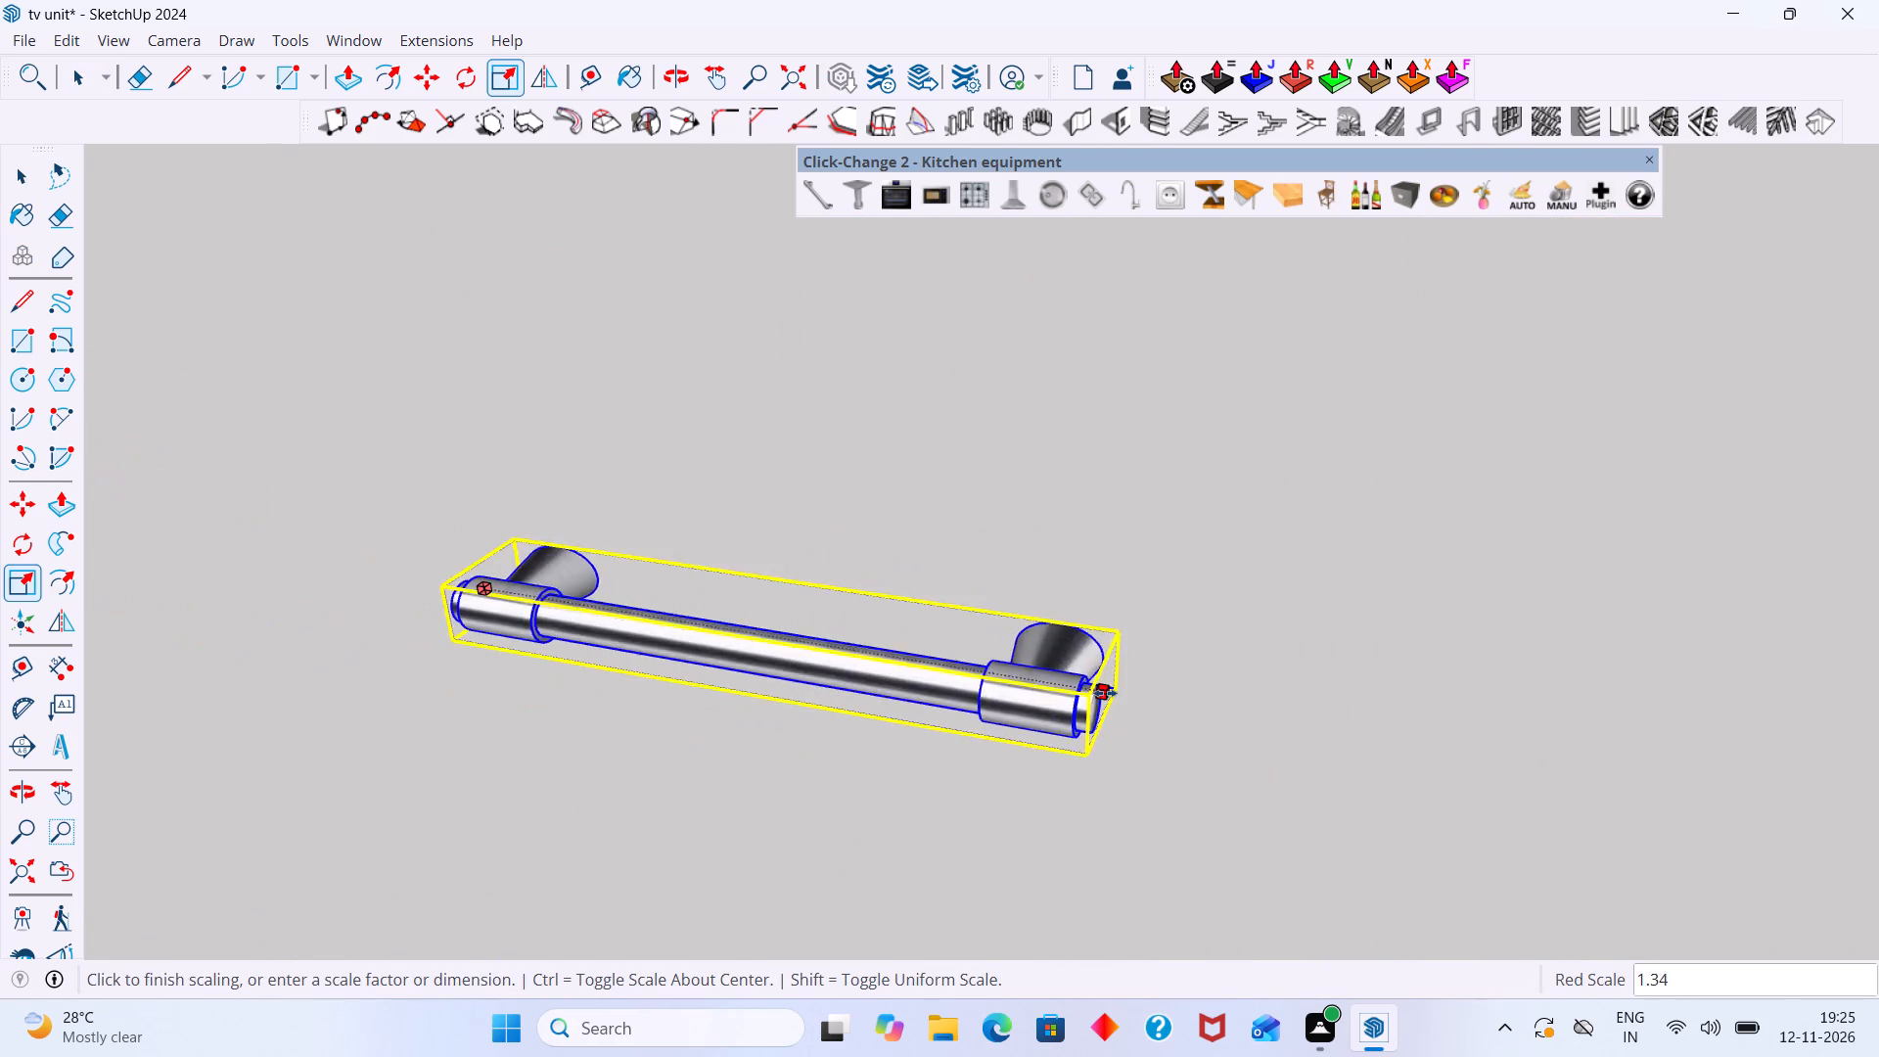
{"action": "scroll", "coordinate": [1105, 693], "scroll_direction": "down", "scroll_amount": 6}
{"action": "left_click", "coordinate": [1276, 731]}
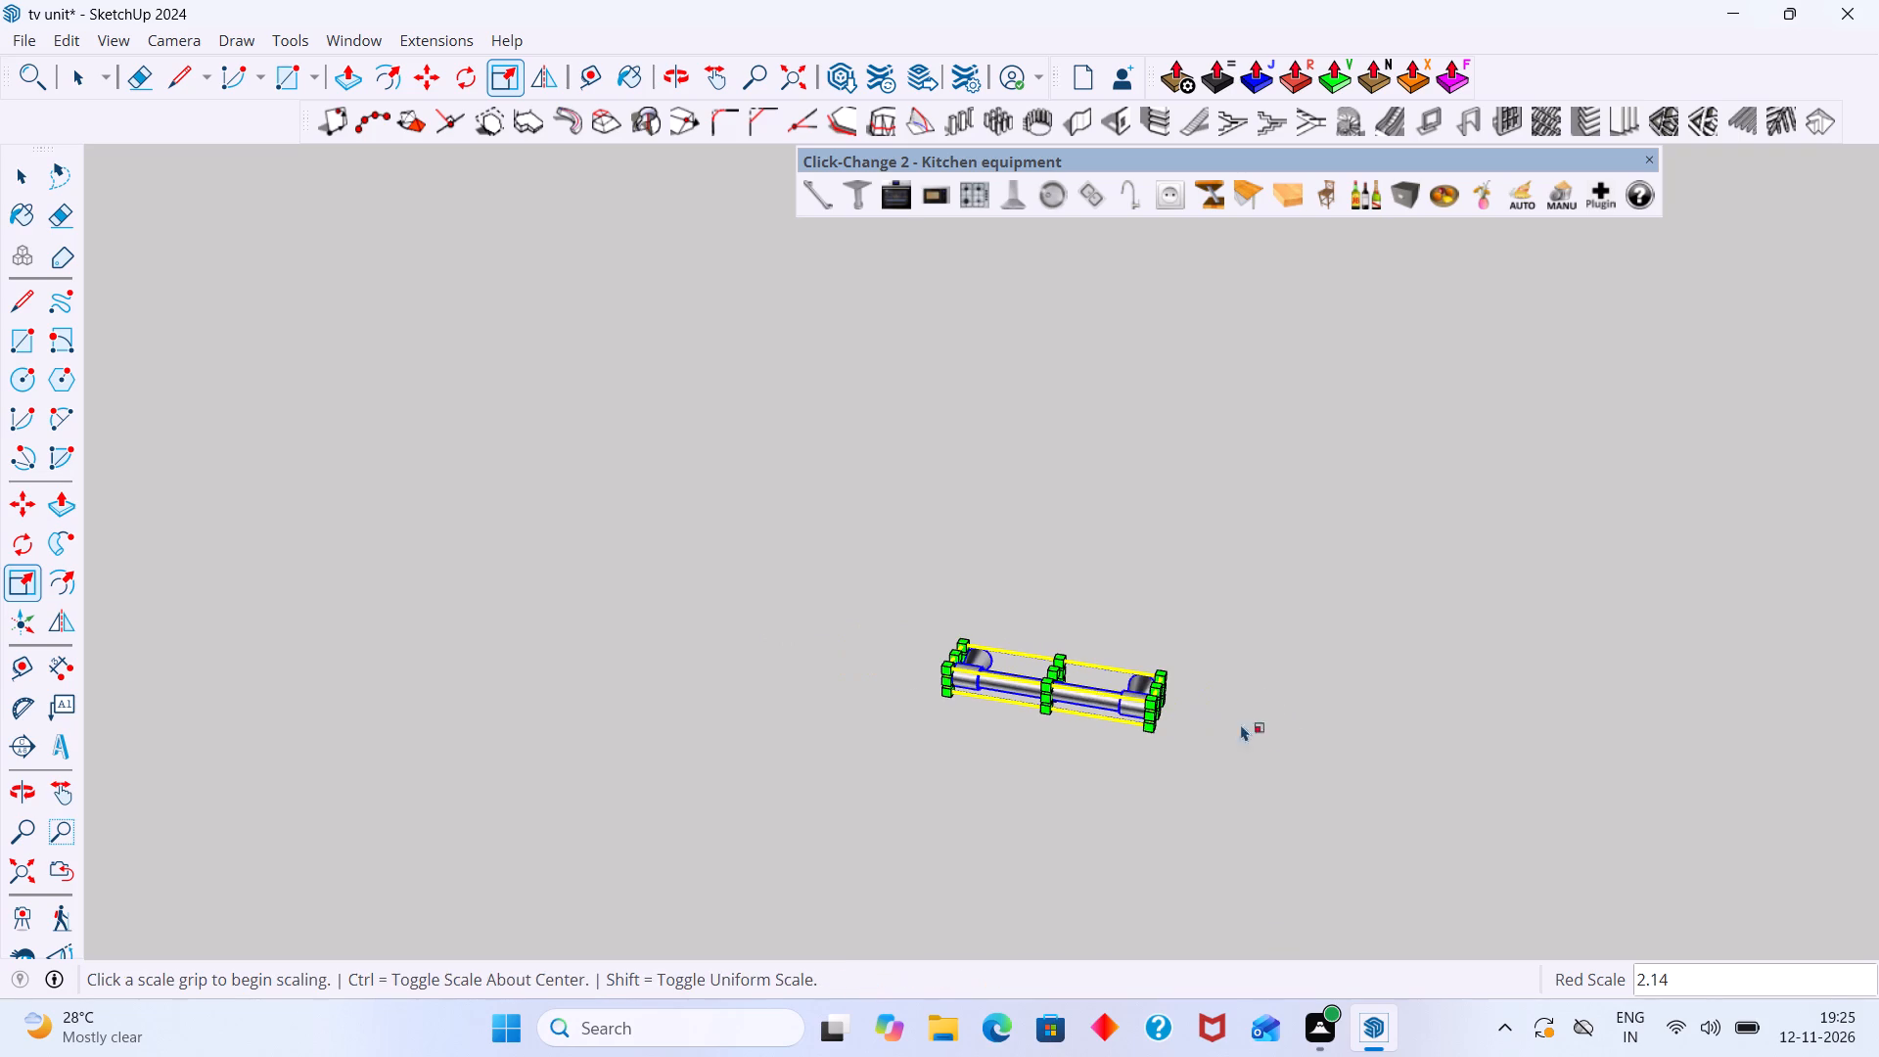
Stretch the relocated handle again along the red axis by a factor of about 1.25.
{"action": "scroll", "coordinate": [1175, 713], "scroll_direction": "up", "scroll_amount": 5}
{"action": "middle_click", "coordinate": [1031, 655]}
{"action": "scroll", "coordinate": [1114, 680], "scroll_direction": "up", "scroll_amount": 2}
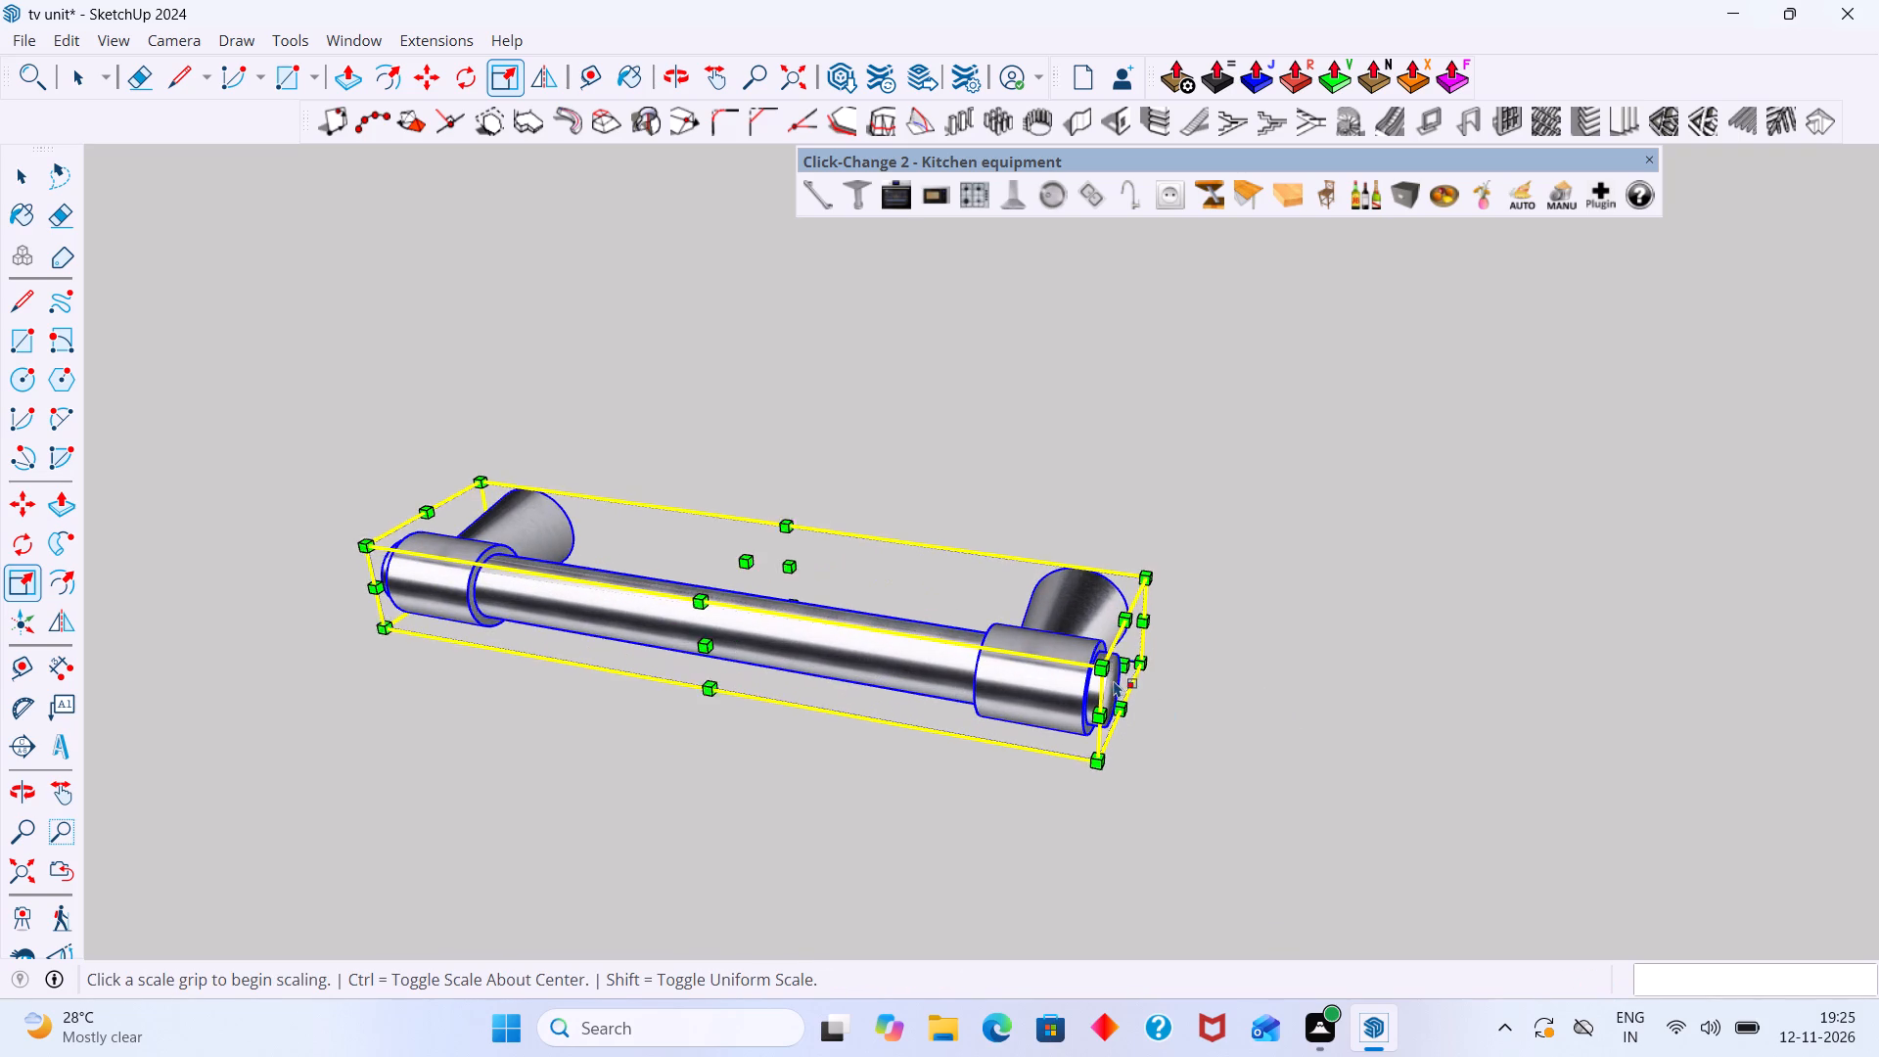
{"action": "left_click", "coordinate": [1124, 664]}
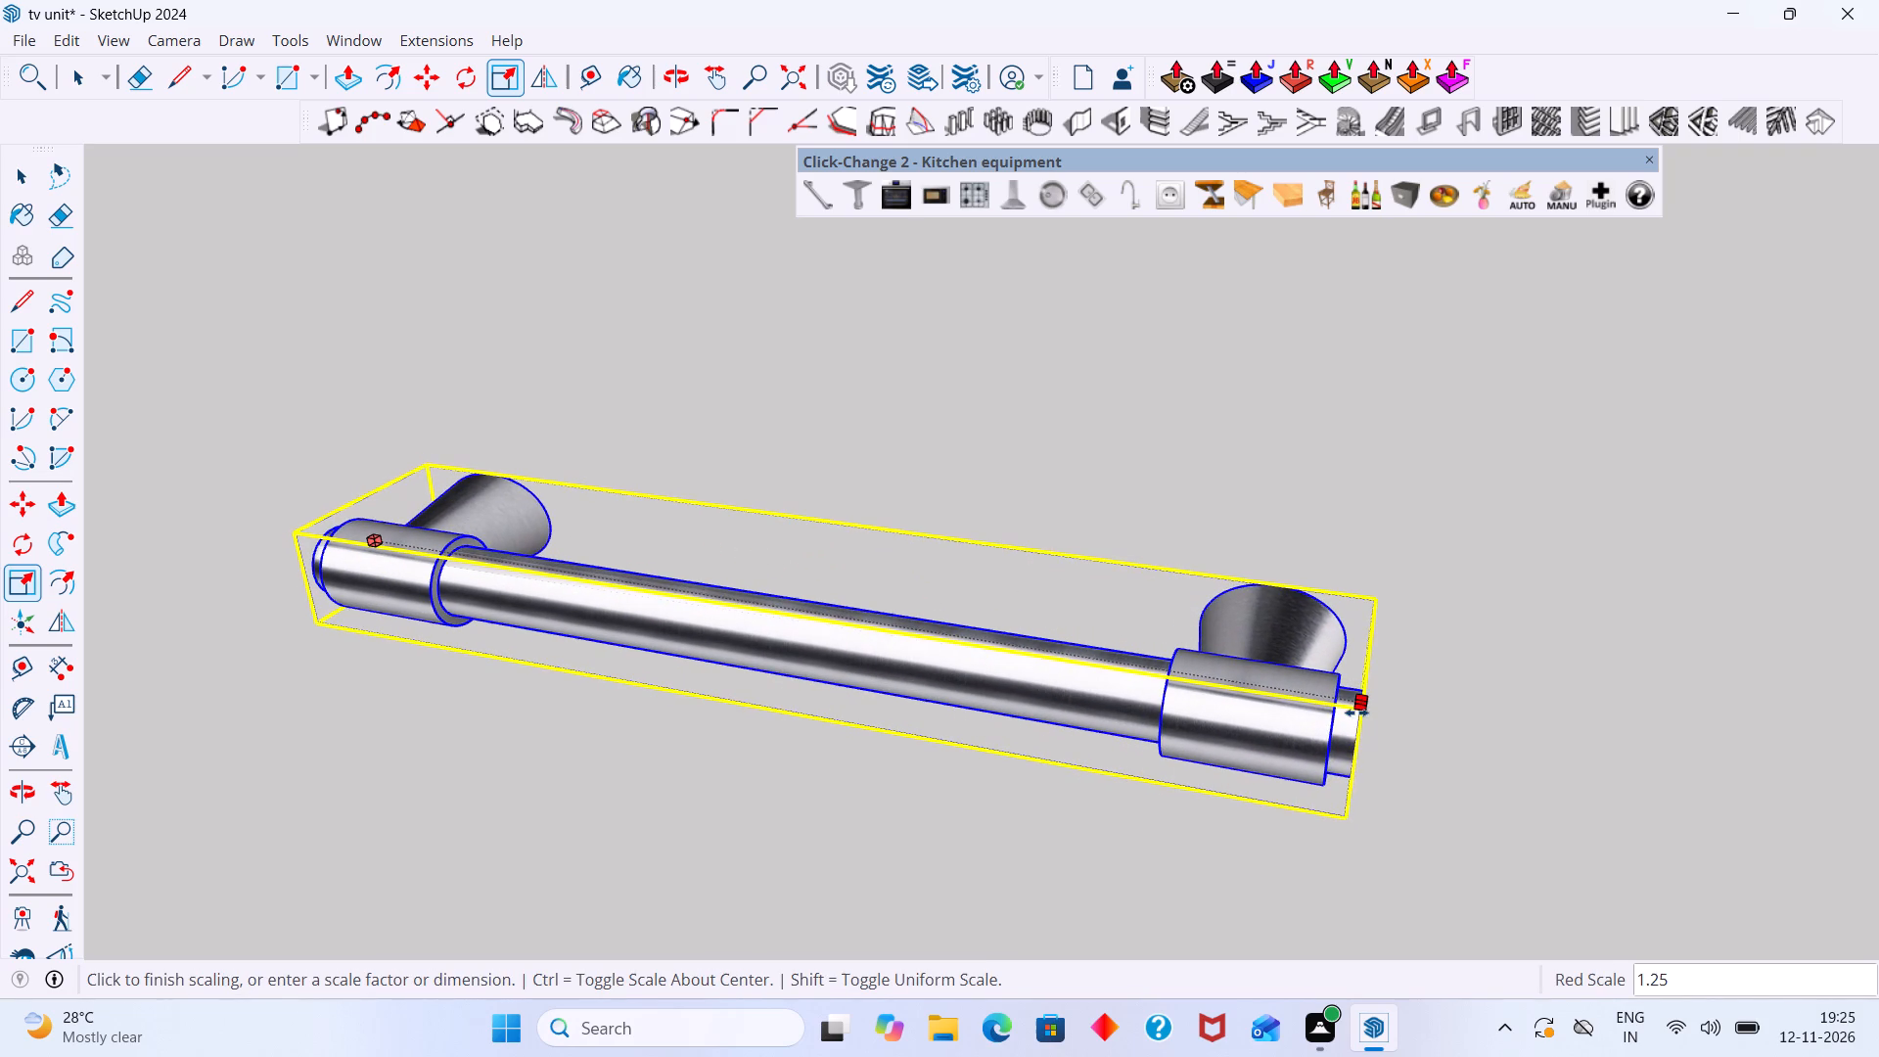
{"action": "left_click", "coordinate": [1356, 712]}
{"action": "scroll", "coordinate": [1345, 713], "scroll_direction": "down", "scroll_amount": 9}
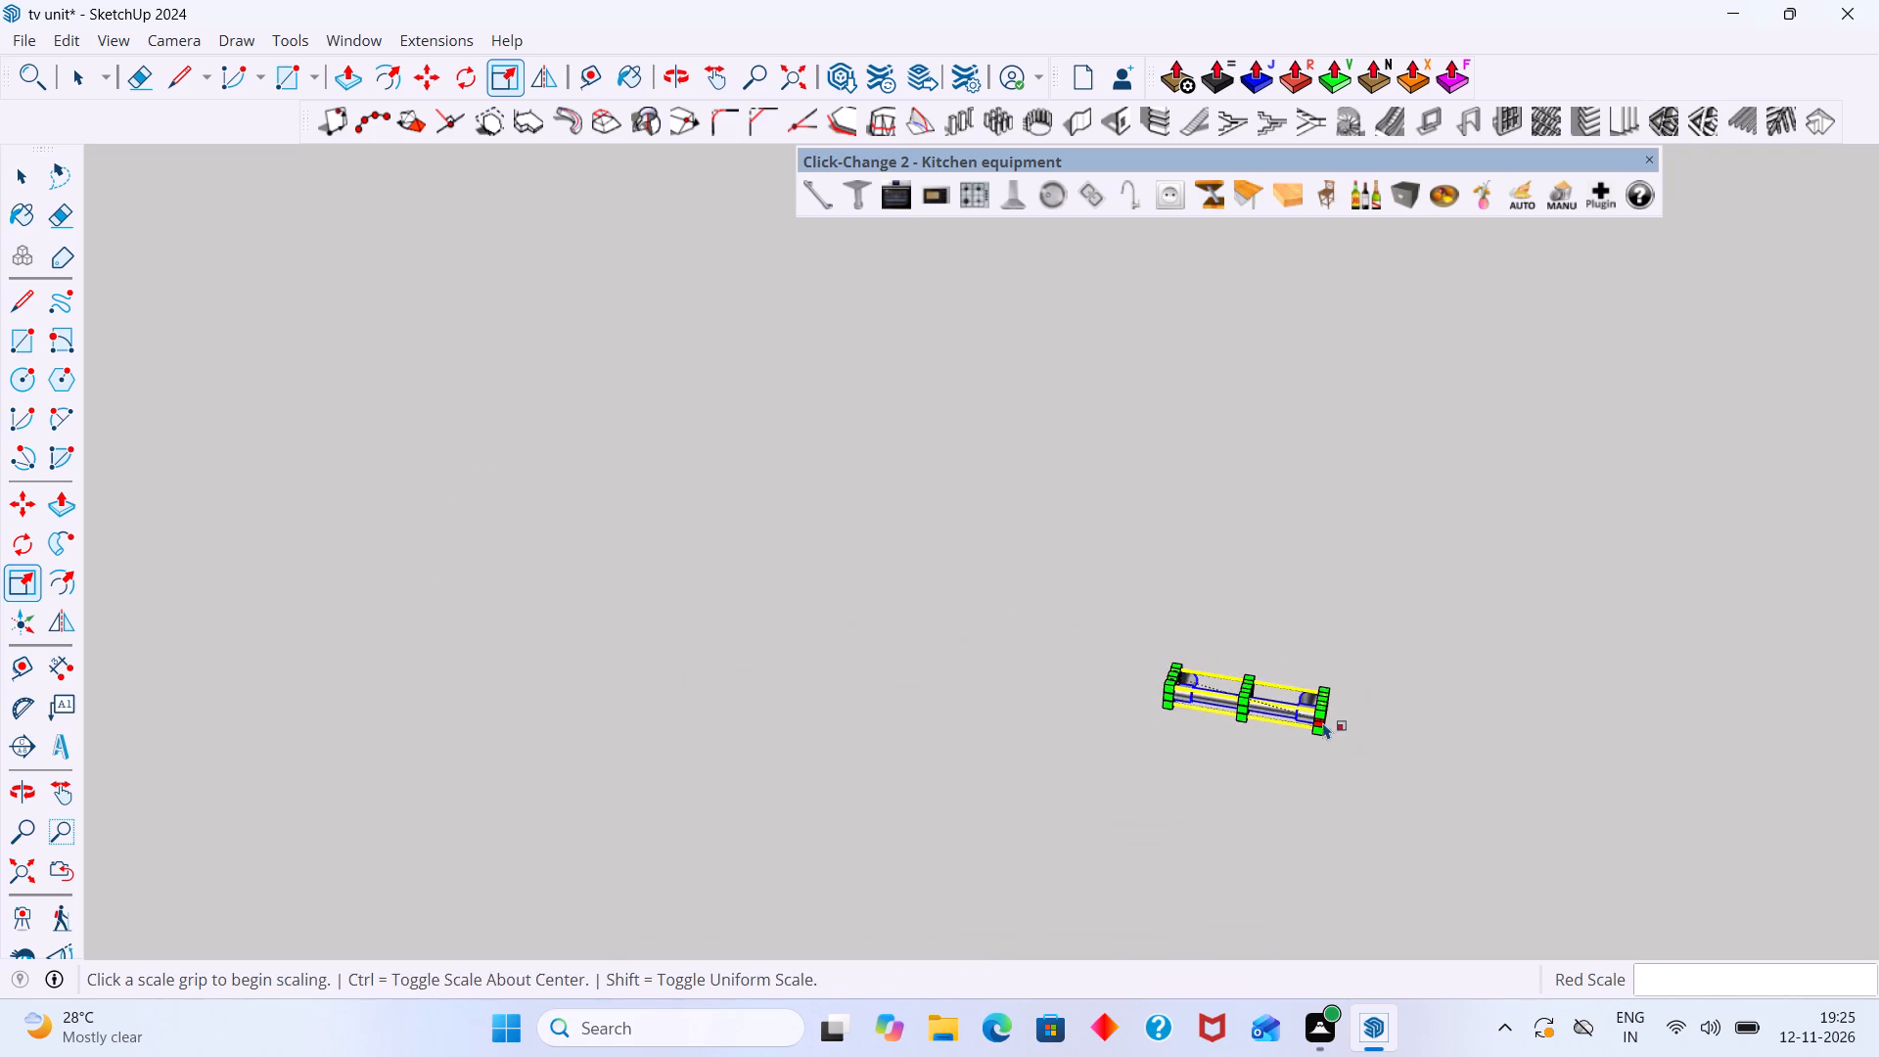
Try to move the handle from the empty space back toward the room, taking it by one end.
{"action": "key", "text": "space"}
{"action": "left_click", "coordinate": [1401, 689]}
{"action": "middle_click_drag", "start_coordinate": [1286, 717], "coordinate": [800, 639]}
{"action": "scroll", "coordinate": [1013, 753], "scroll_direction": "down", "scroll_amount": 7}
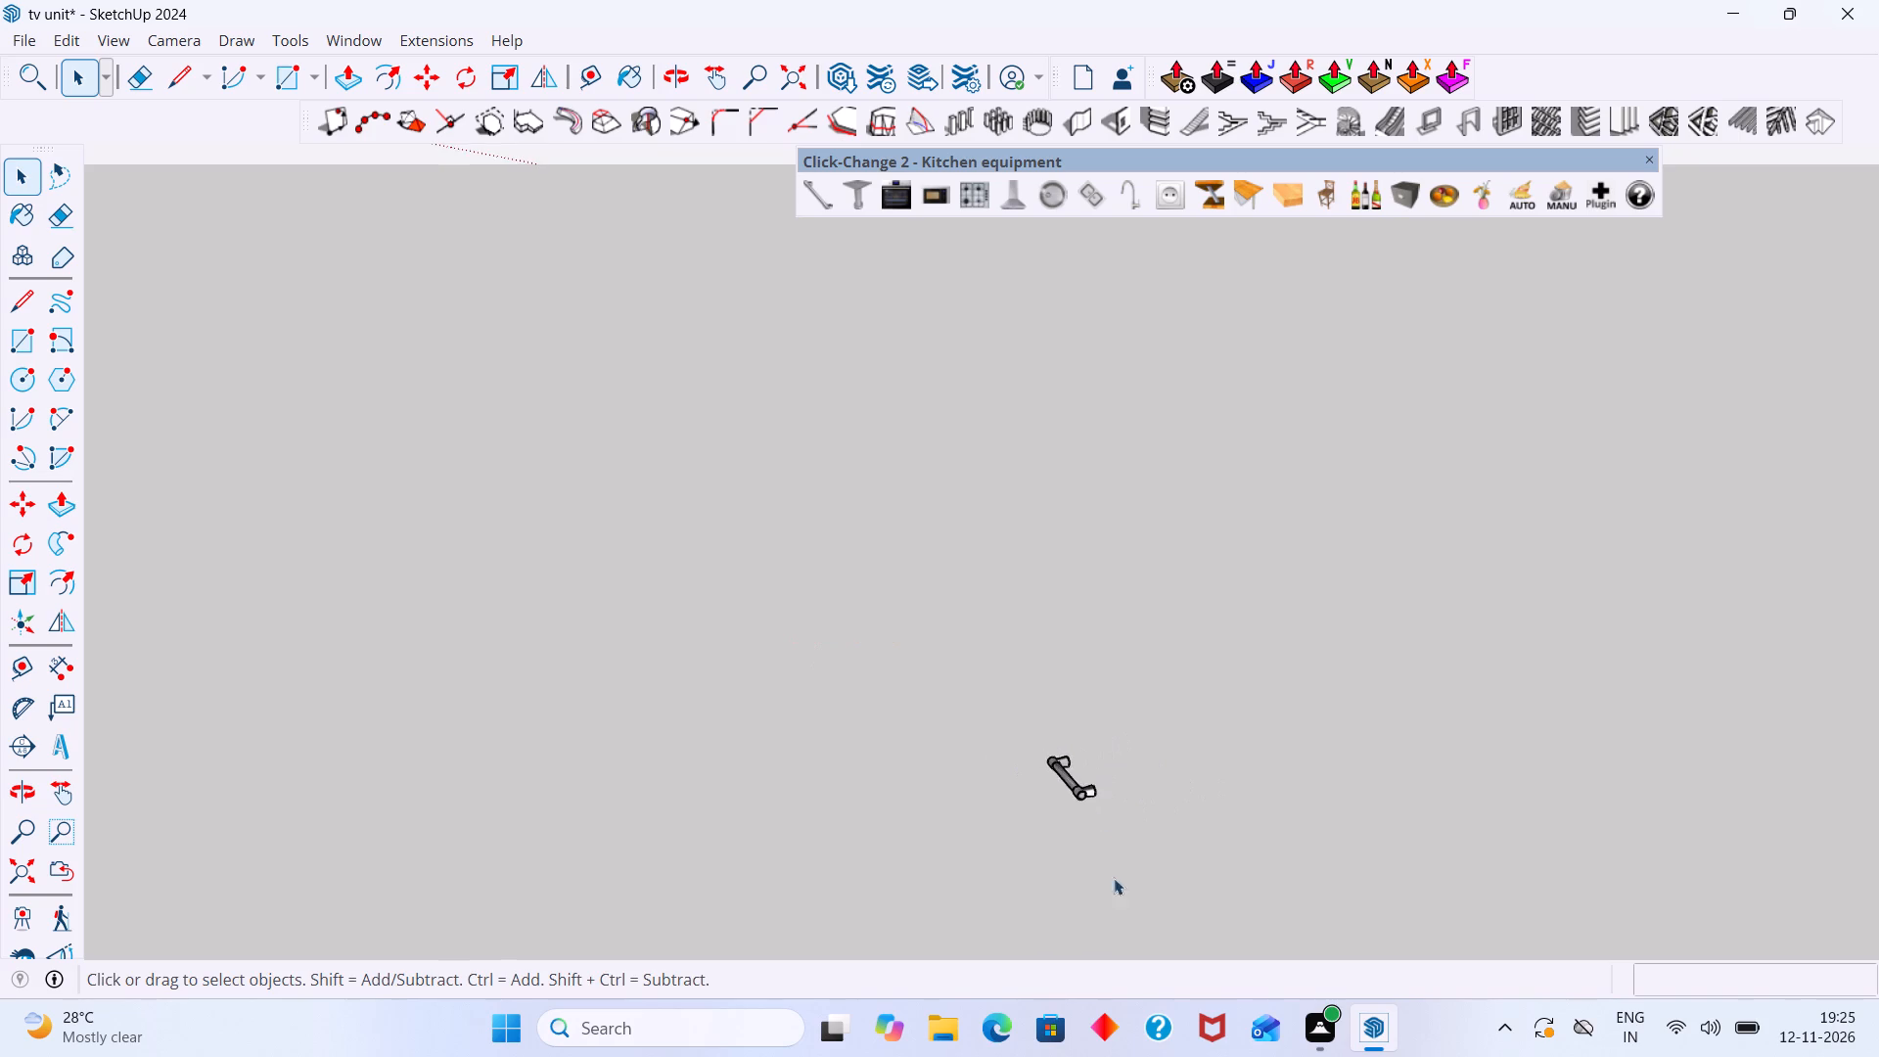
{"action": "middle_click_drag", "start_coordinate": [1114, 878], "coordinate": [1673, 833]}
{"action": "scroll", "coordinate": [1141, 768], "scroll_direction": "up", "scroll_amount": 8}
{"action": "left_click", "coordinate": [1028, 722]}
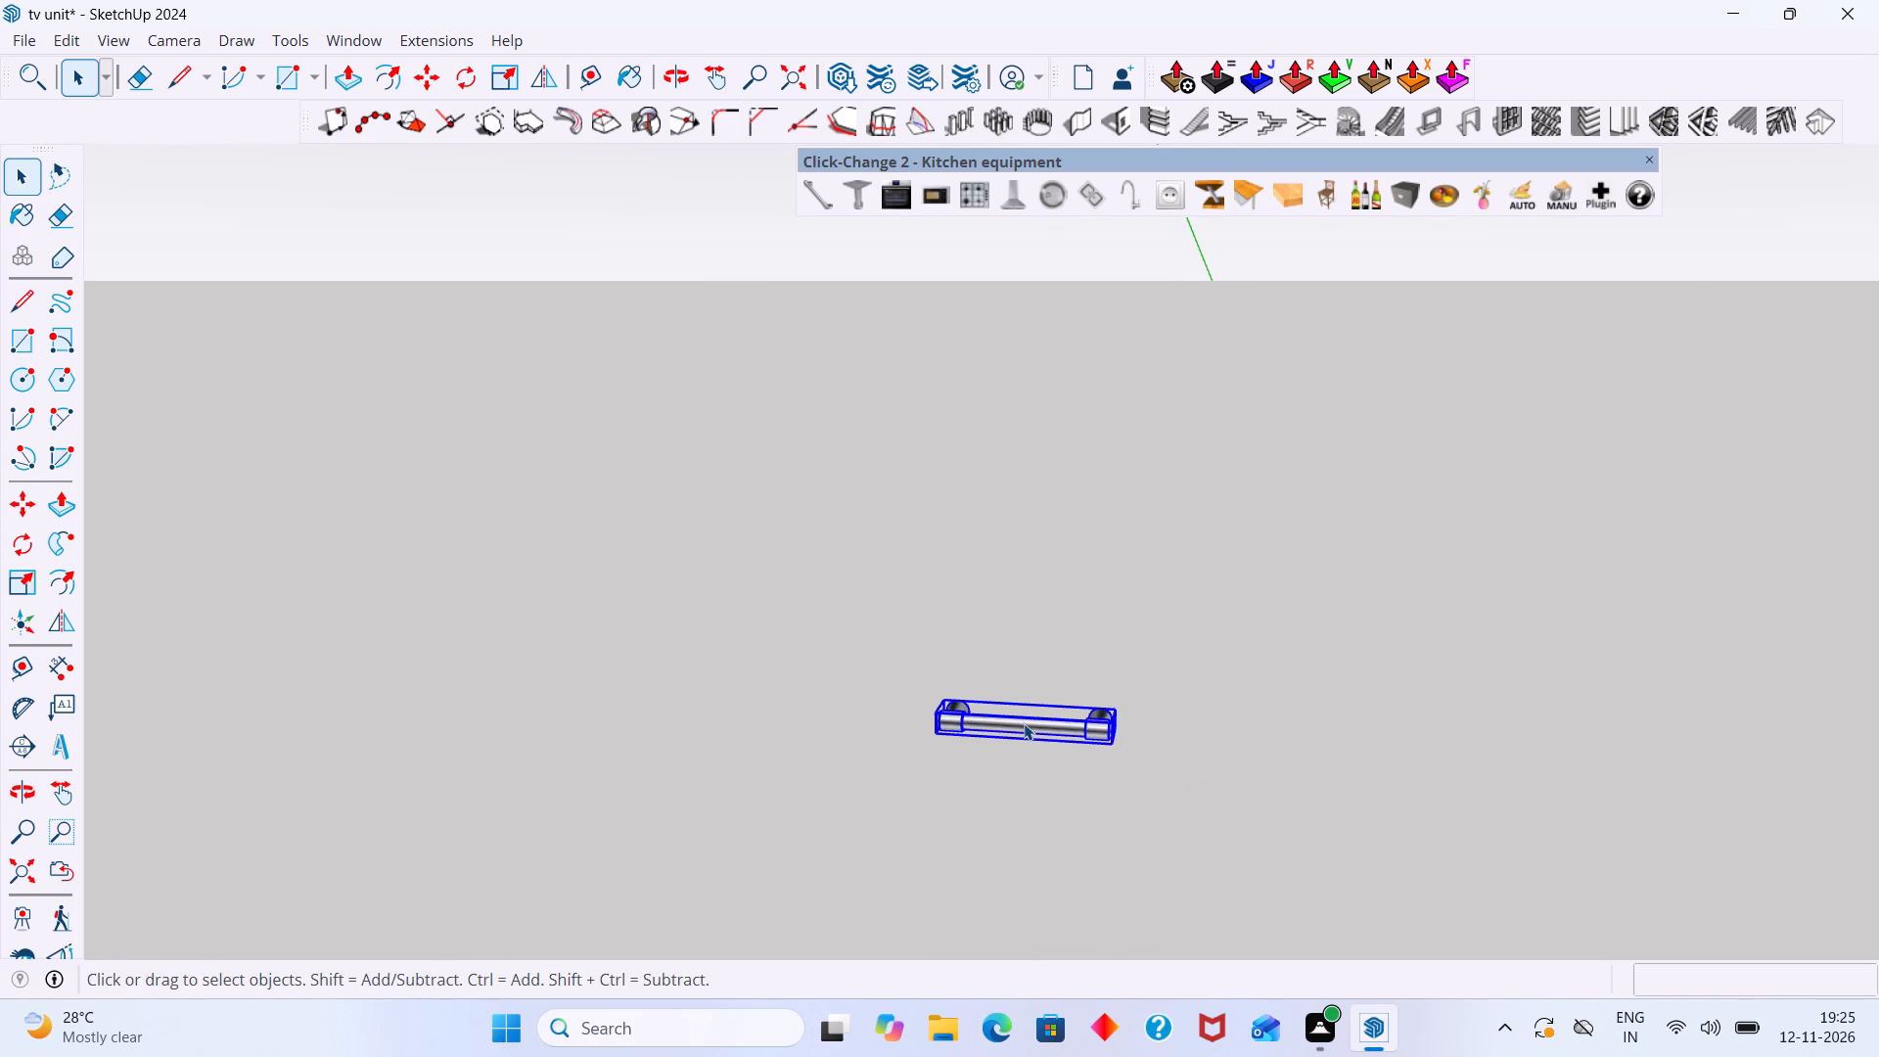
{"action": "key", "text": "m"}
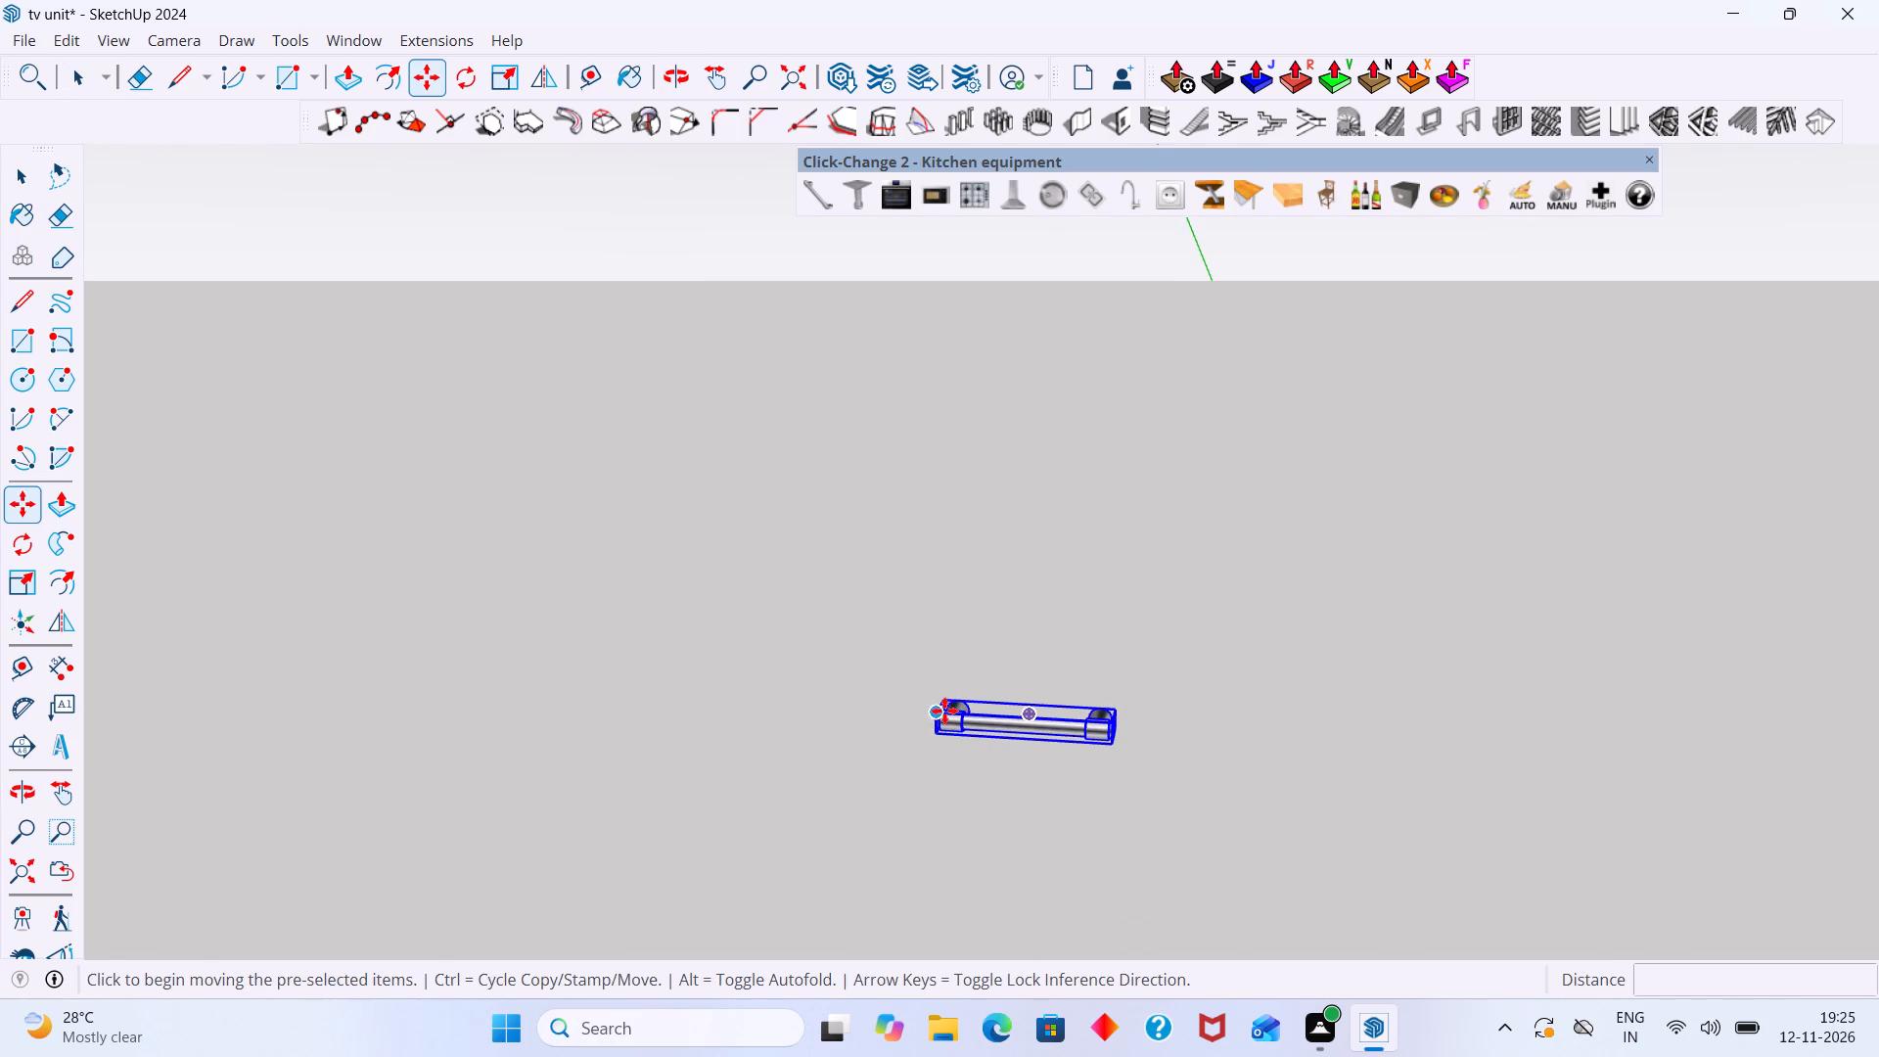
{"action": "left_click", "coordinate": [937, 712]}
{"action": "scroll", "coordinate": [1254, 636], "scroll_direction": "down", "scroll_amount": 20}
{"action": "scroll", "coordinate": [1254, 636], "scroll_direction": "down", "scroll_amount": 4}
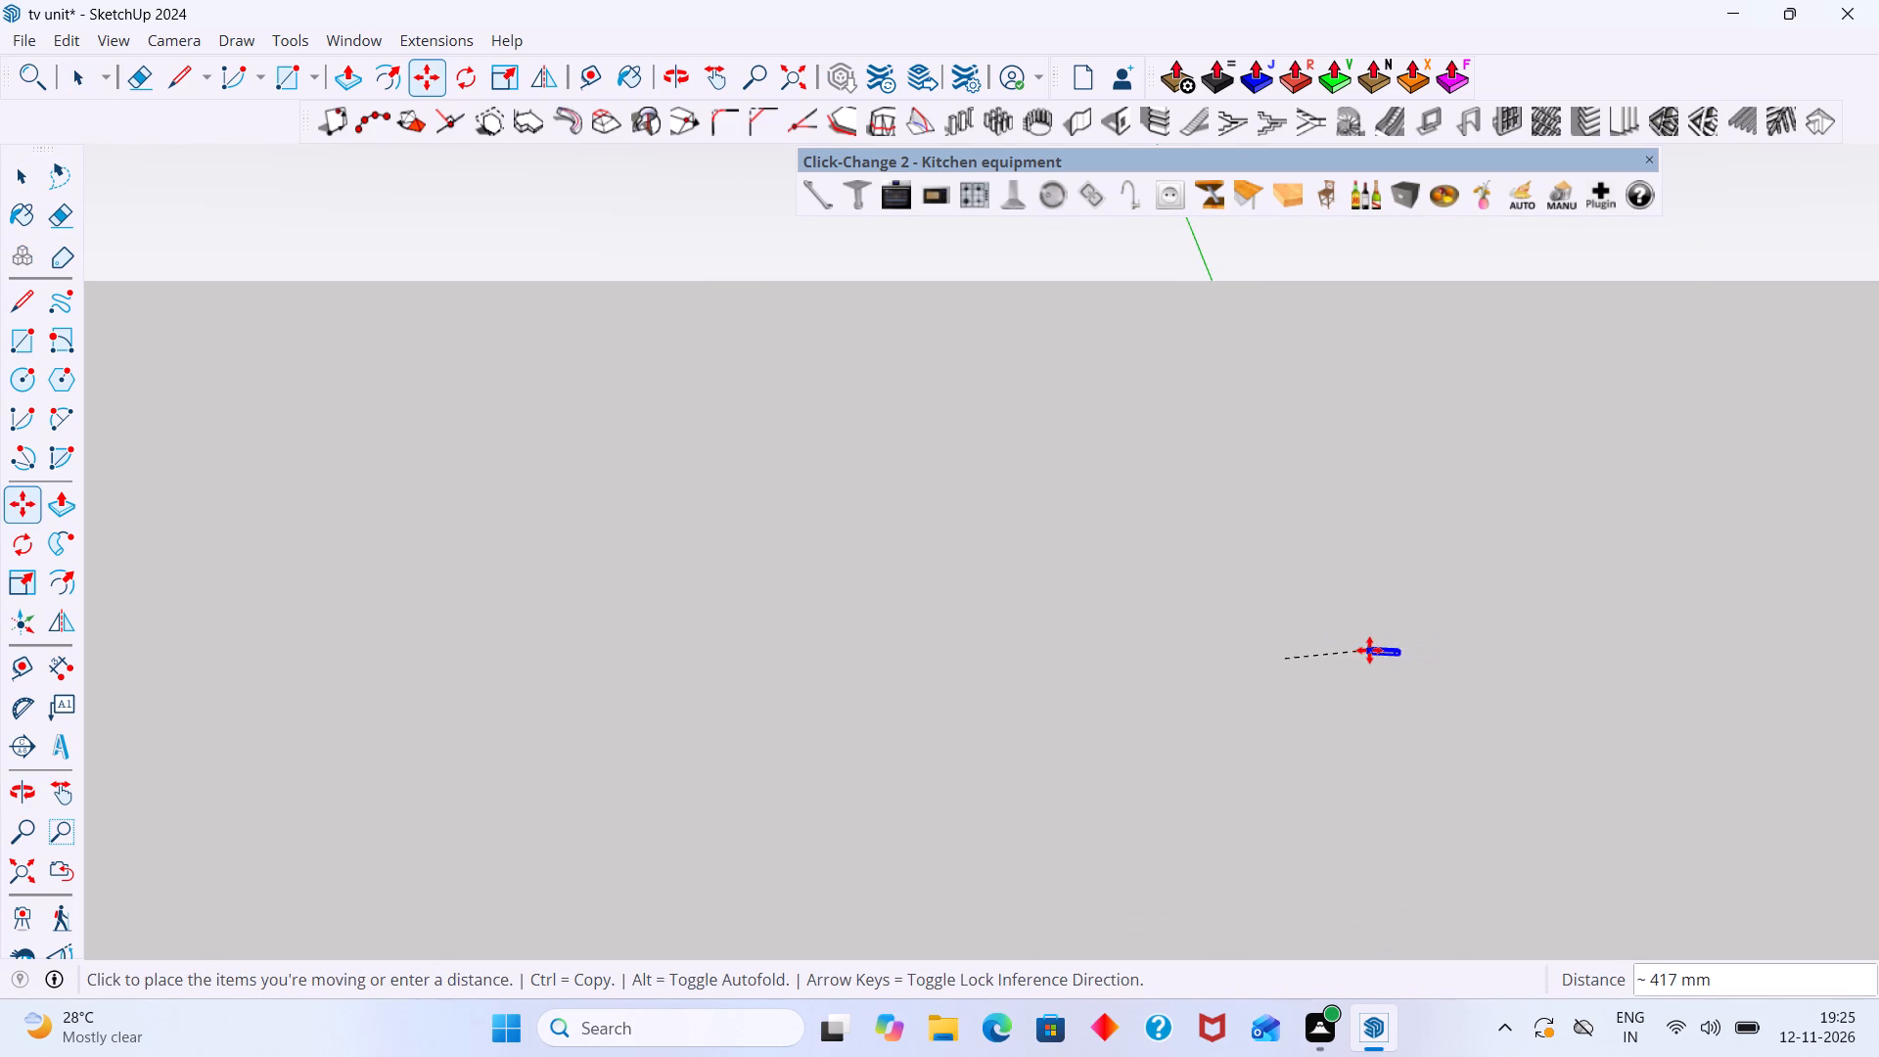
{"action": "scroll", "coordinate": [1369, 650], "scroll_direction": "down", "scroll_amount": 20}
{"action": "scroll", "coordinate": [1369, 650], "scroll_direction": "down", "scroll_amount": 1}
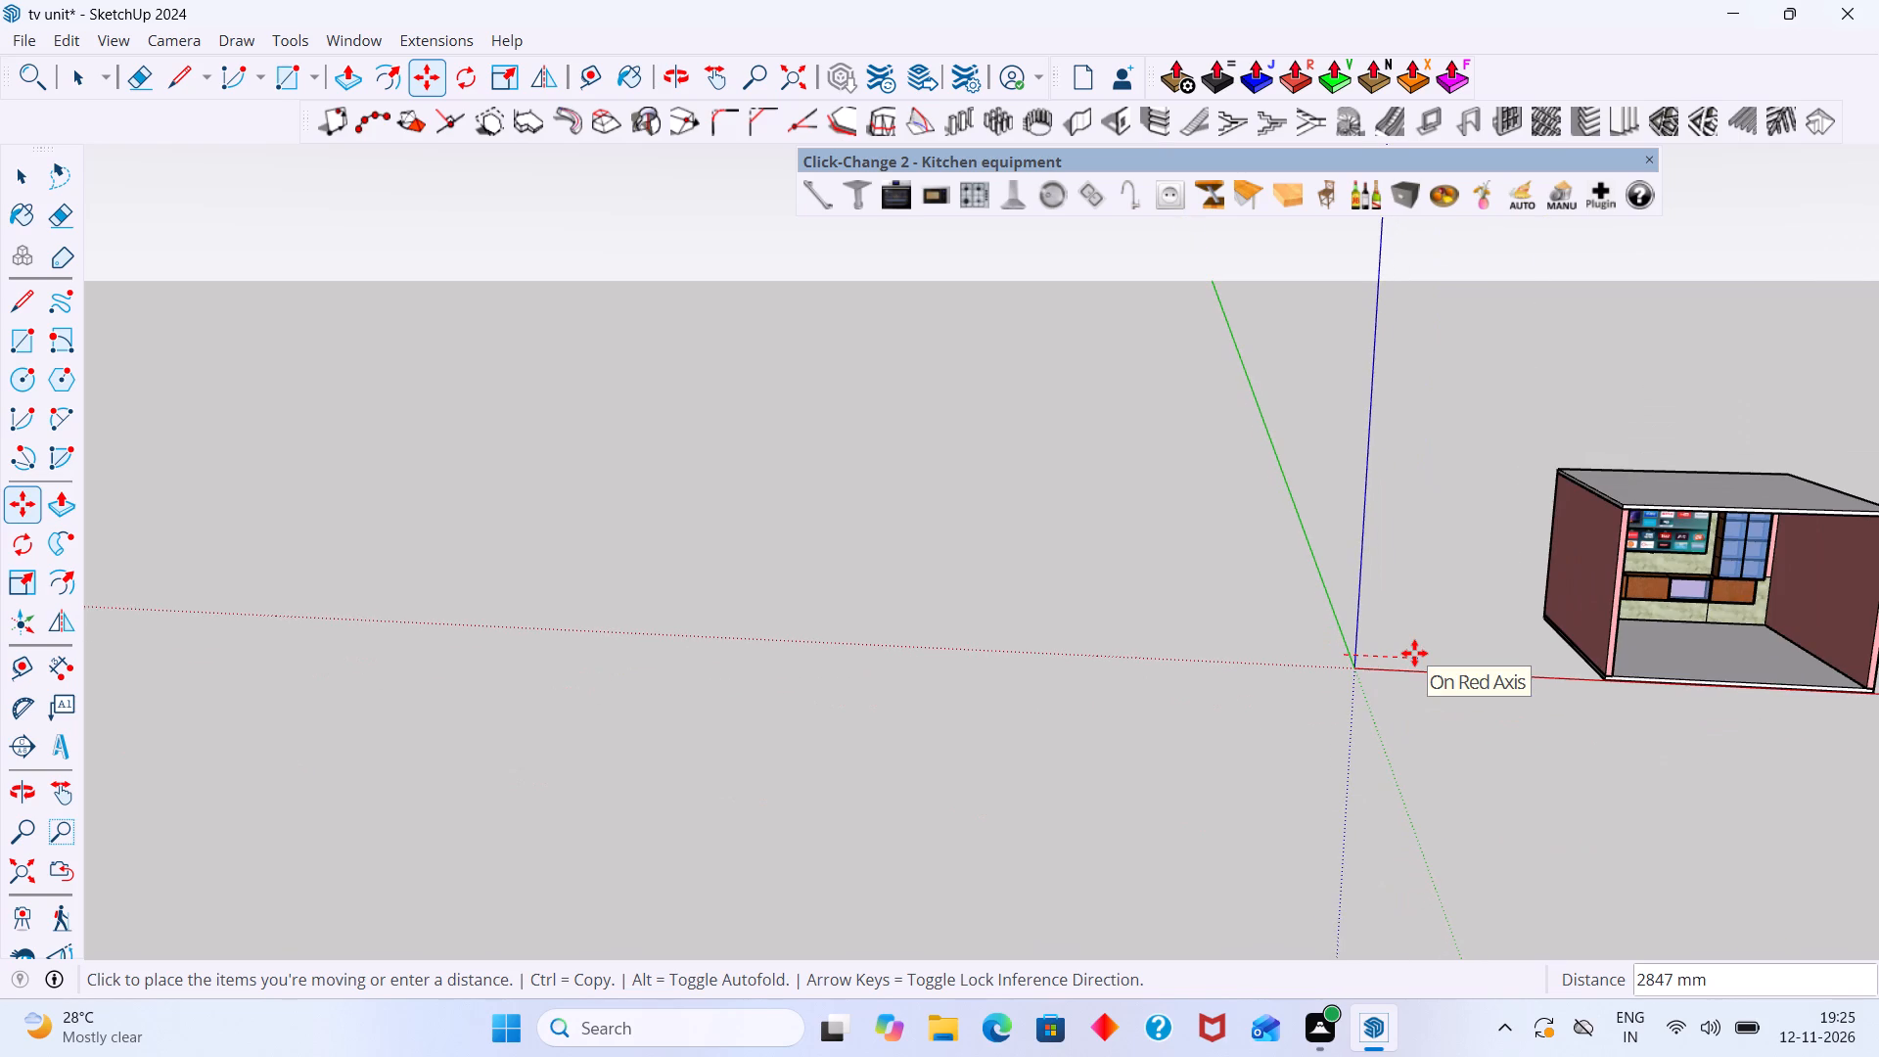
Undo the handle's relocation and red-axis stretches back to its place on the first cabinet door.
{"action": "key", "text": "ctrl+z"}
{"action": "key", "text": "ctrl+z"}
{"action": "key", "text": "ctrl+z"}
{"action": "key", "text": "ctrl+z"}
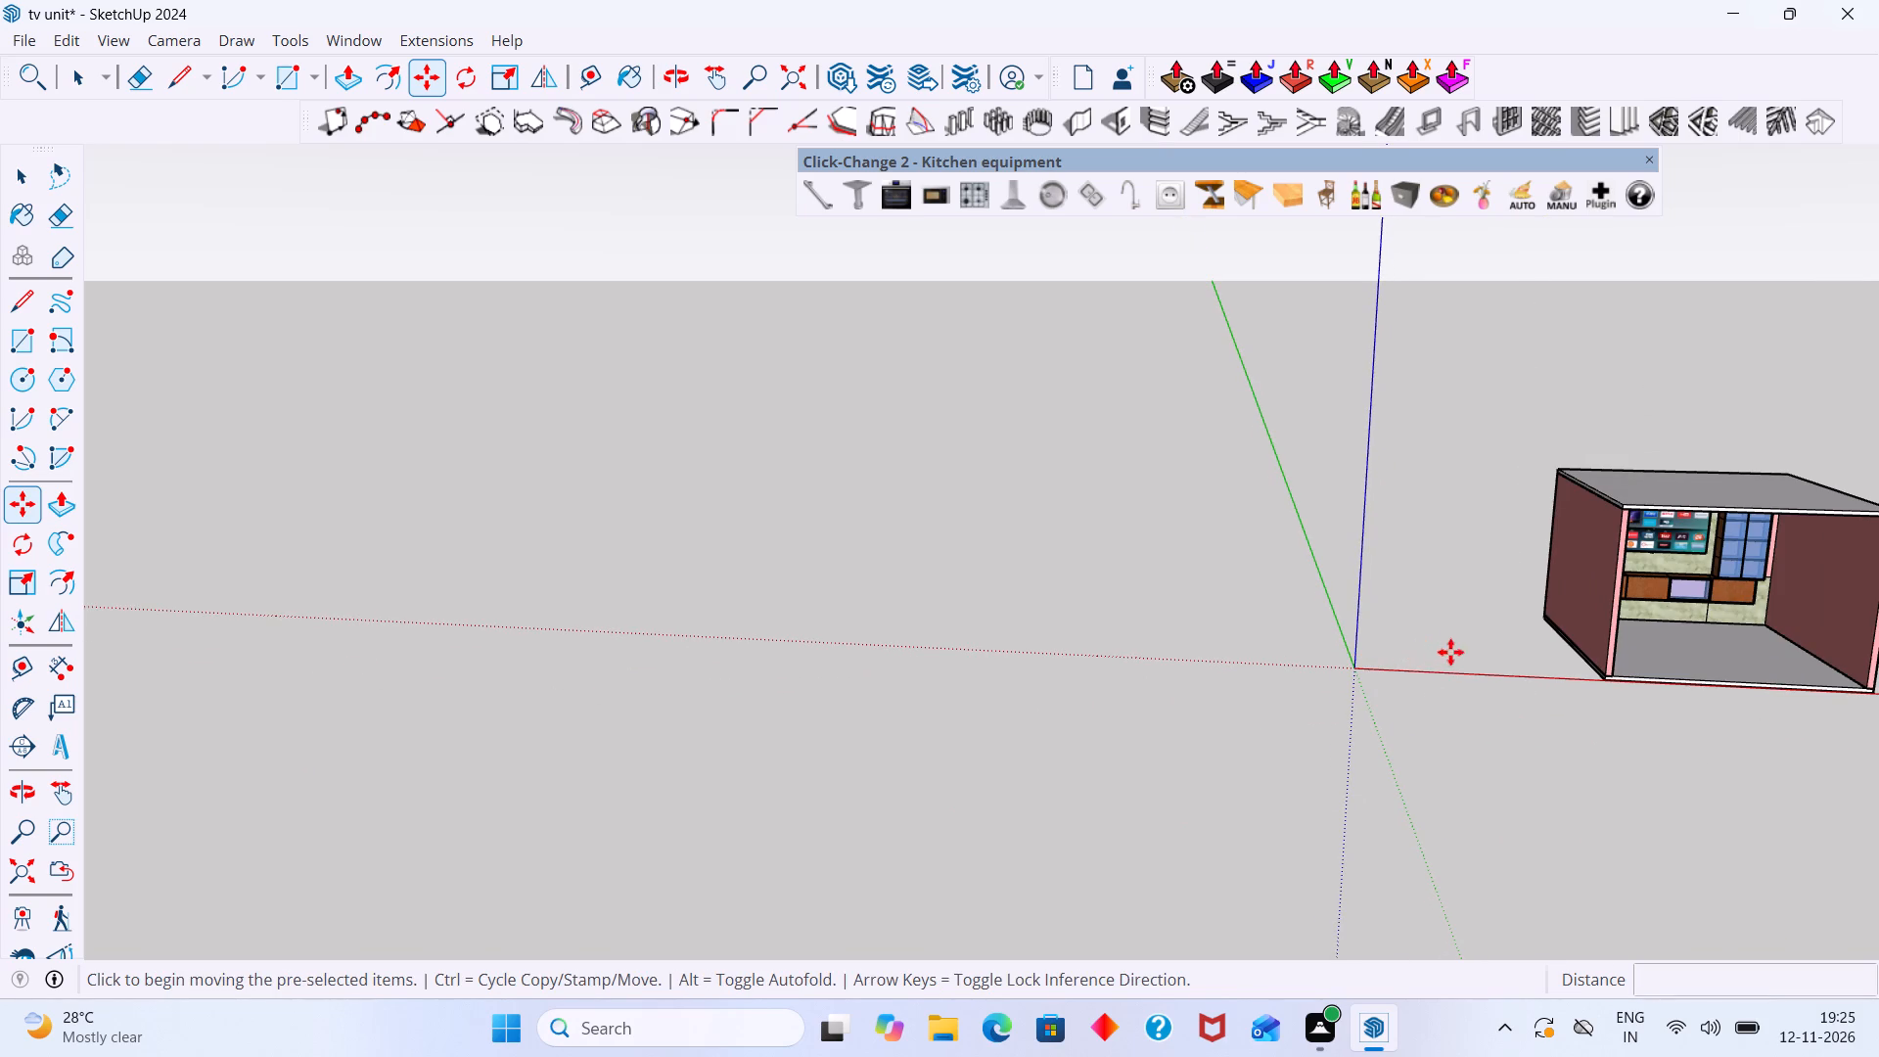
Cycle the first door's handle through the Click-Change handle styles to the flat rectangular bar with a light front.
{"action": "middle_click_drag", "start_coordinate": [1450, 652], "coordinate": [1280, 639]}
{"action": "scroll", "coordinate": [1672, 688], "scroll_direction": "up", "scroll_amount": 7}
{"action": "middle_click_drag", "start_coordinate": [1629, 675], "coordinate": [1176, 615], "text": "shift"}
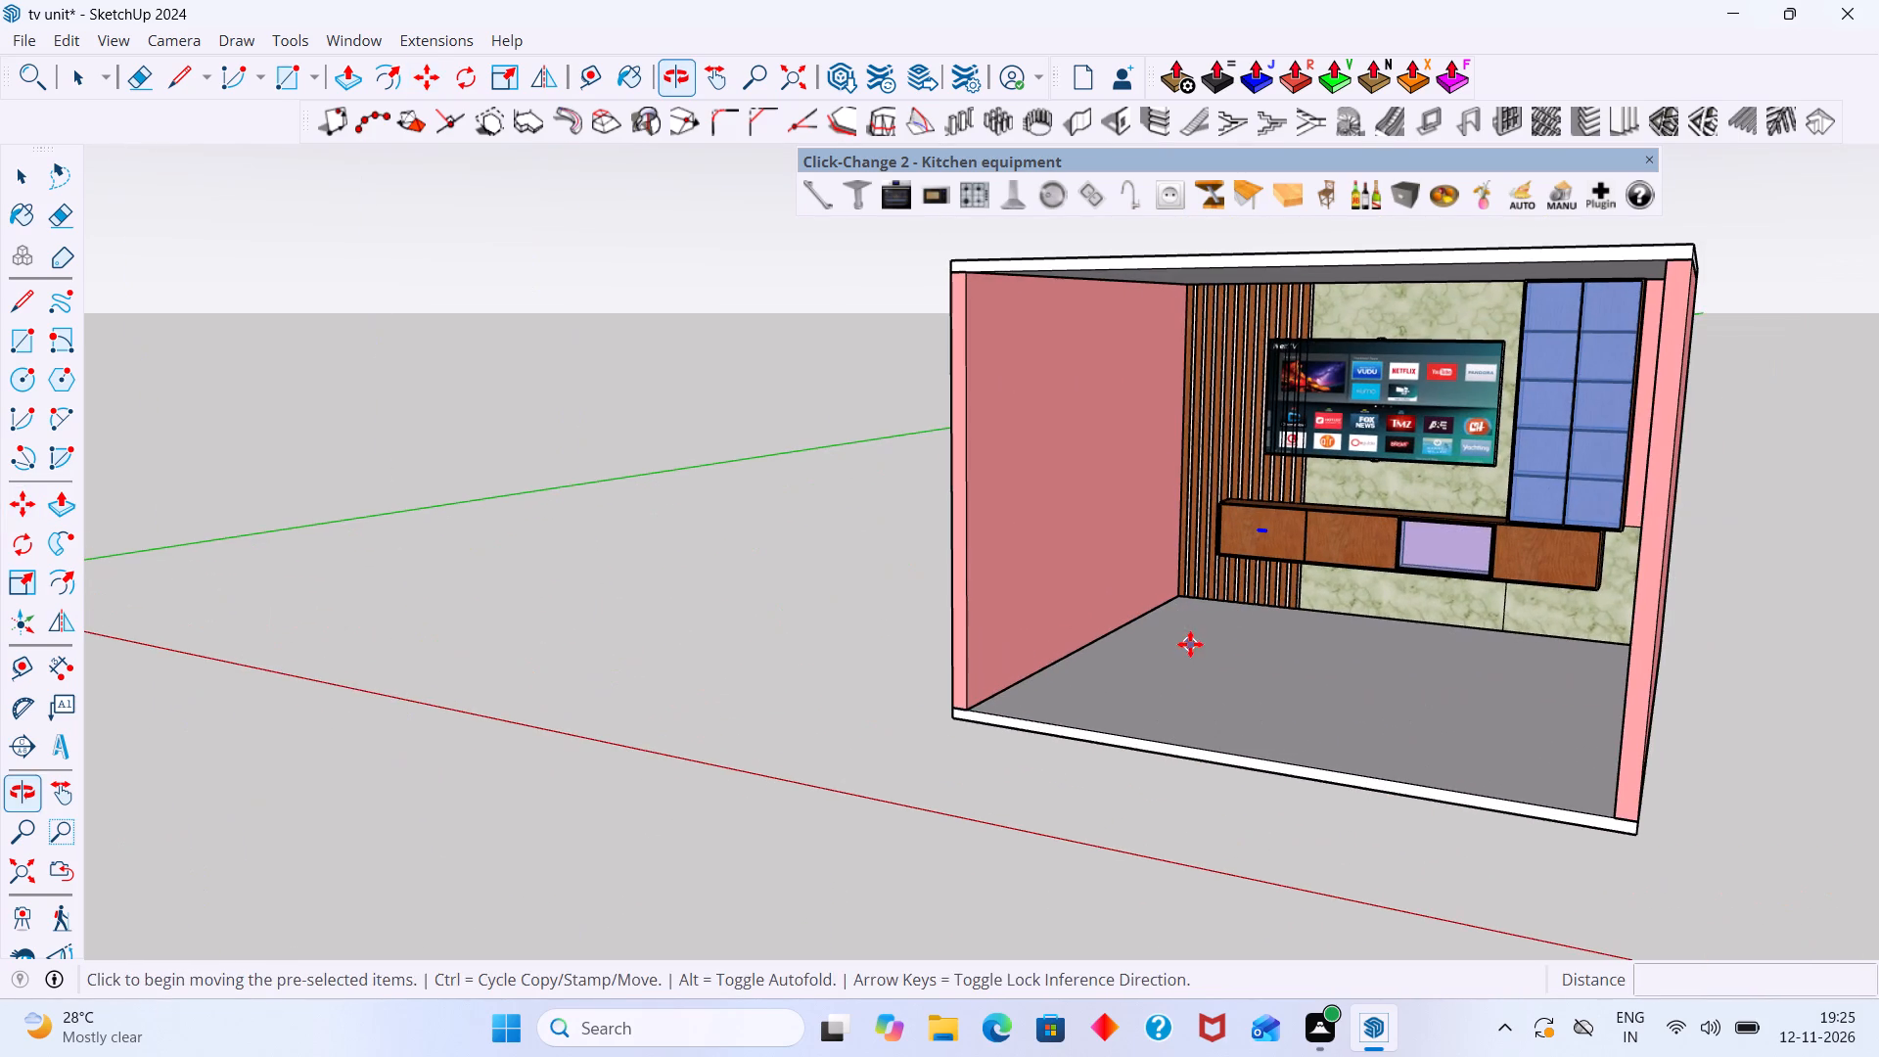
{"action": "key", "text": "space"}
{"action": "scroll", "coordinate": [1280, 591], "scroll_direction": "up", "scroll_amount": 11}
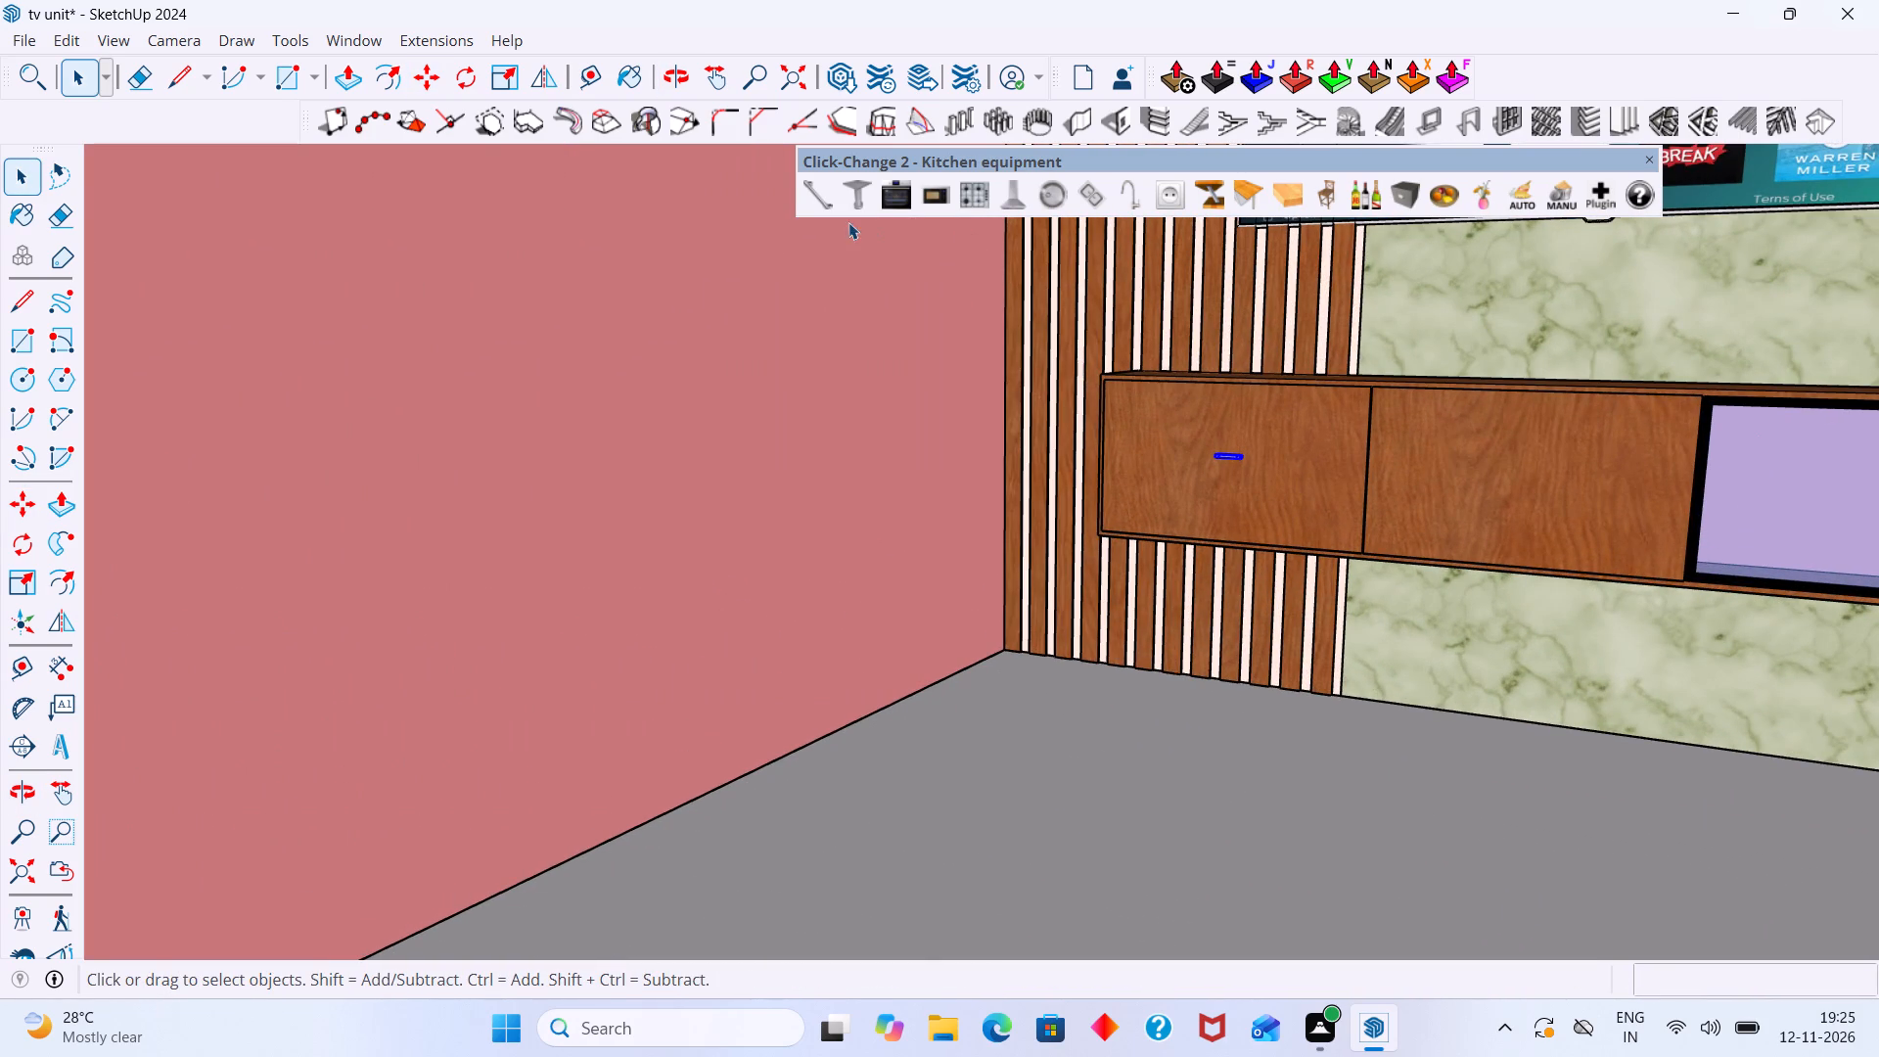
{"action": "left_click", "coordinate": [825, 192]}
{"action": "left_click", "coordinate": [822, 201]}
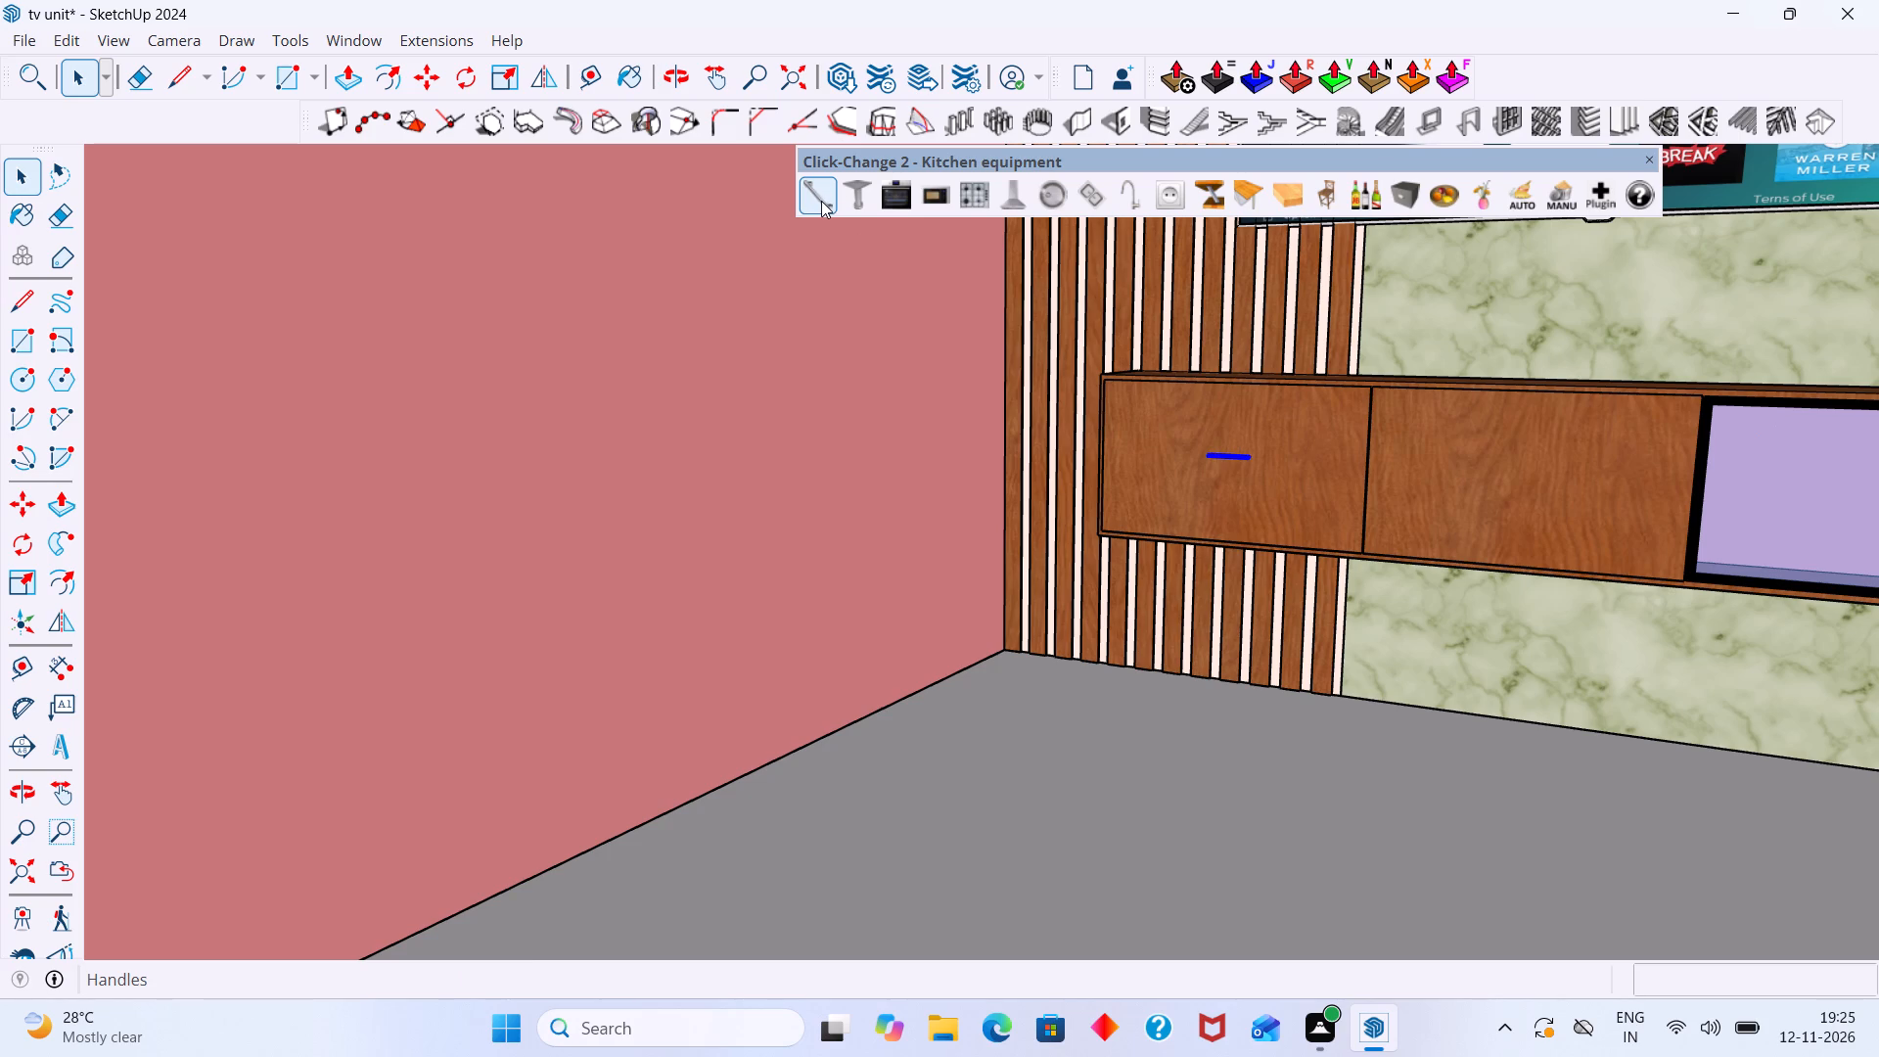
{"action": "left_click", "coordinate": [821, 201]}
{"action": "left_click", "coordinate": [821, 201]}
{"action": "scroll", "coordinate": [821, 201], "scroll_direction": "up", "scroll_amount": 1}
{"action": "left_click", "coordinate": [821, 201]}
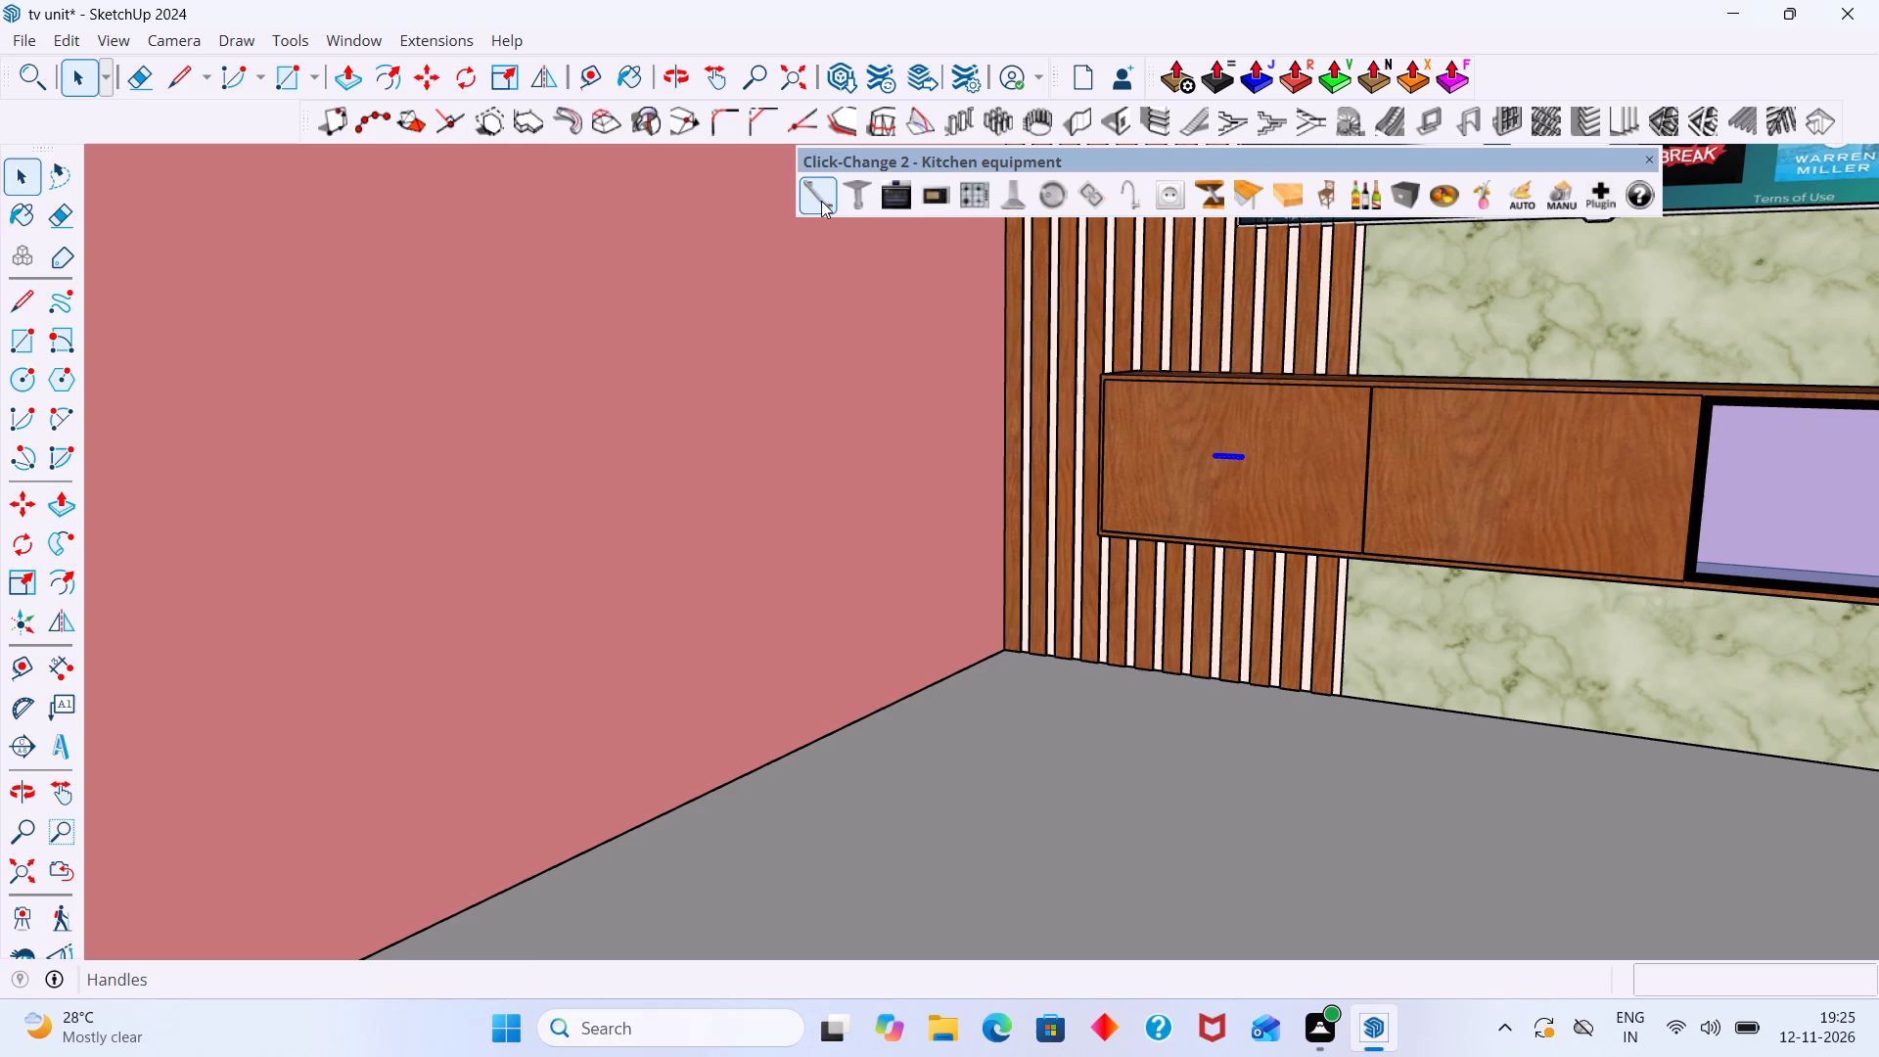
{"action": "left_click", "coordinate": [821, 201]}
{"action": "scroll", "coordinate": [1020, 380], "scroll_direction": "up", "scroll_amount": 3}
{"action": "middle_click_drag", "start_coordinate": [1363, 442], "coordinate": [1363, 582]}
{"action": "scroll", "coordinate": [1335, 569], "scroll_direction": "up", "scroll_amount": 2}
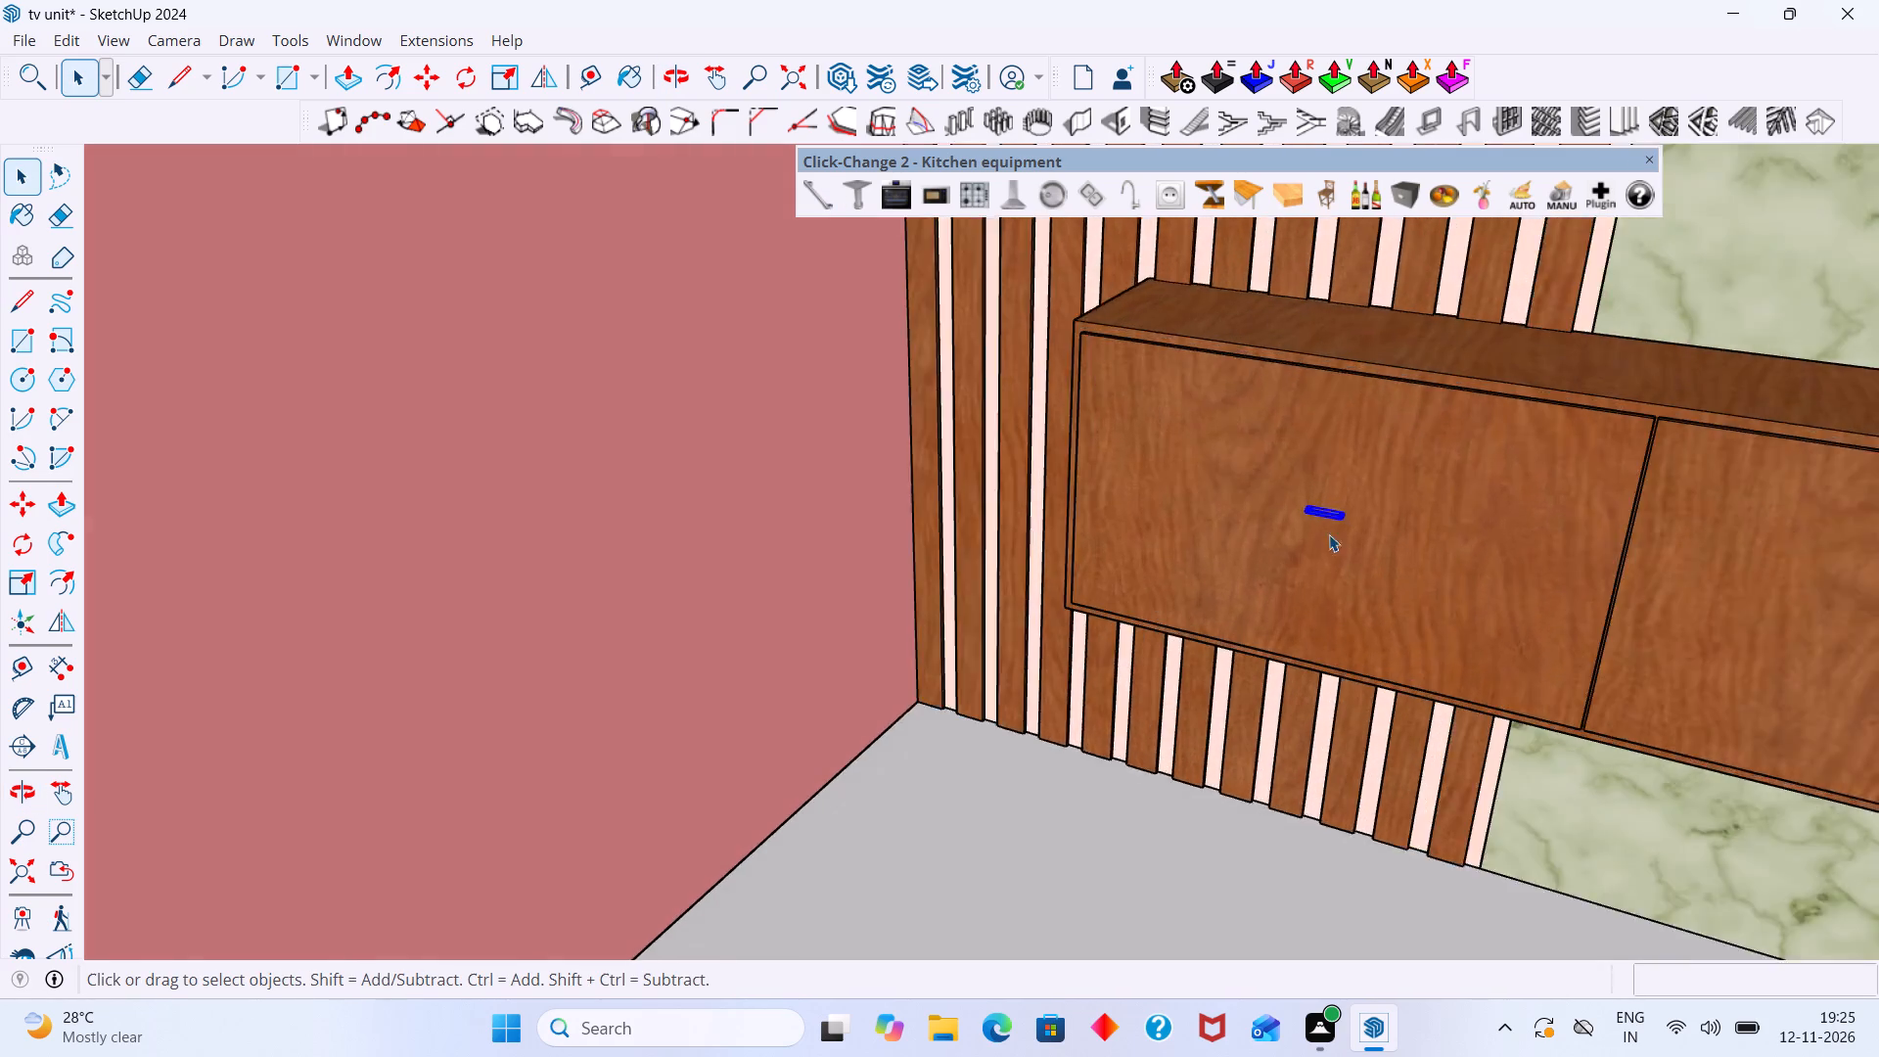
{"action": "scroll", "coordinate": [1329, 534], "scroll_direction": "up", "scroll_amount": 18}
{"action": "scroll", "coordinate": [1304, 538], "scroll_direction": "up", "scroll_amount": 3}
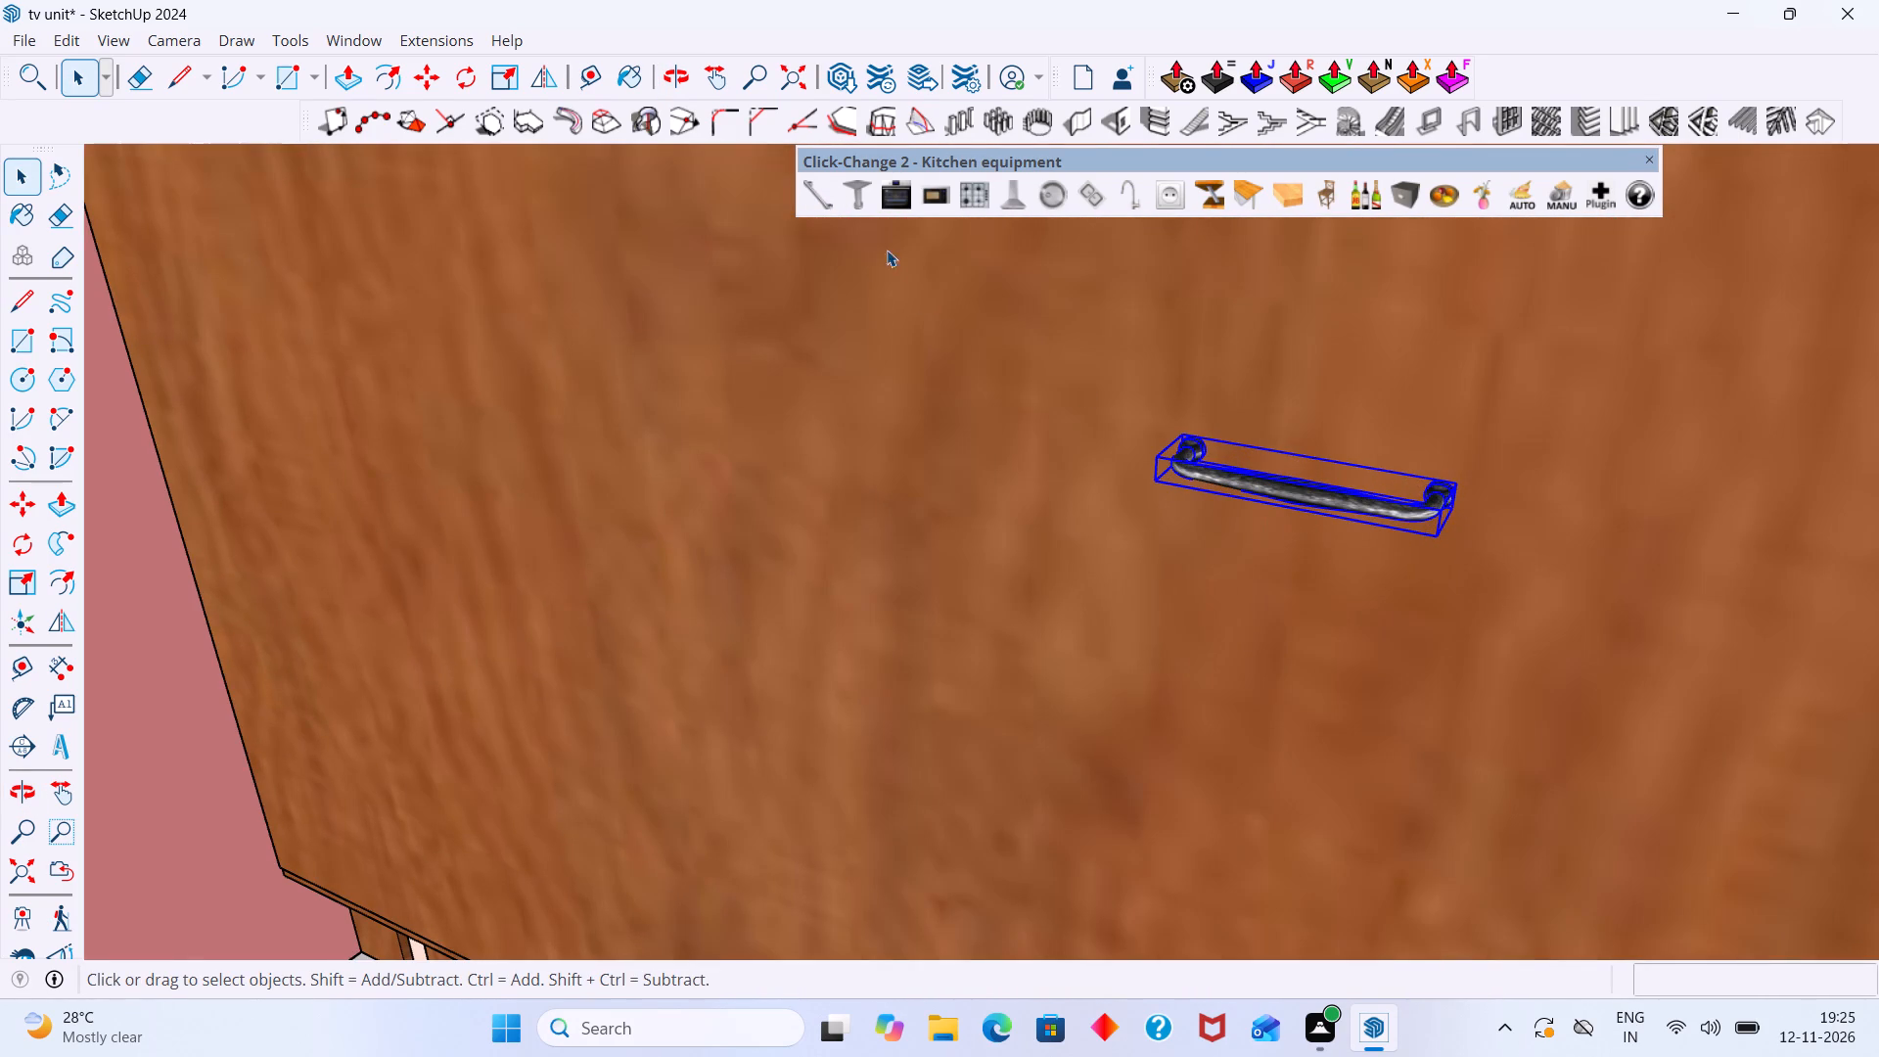
{"action": "left_click", "coordinate": [825, 199]}
Stretch the flat rectangular handle on the first cabinet door along the red axis.
{"action": "scroll", "coordinate": [1075, 477], "scroll_direction": "down", "scroll_amount": 4}
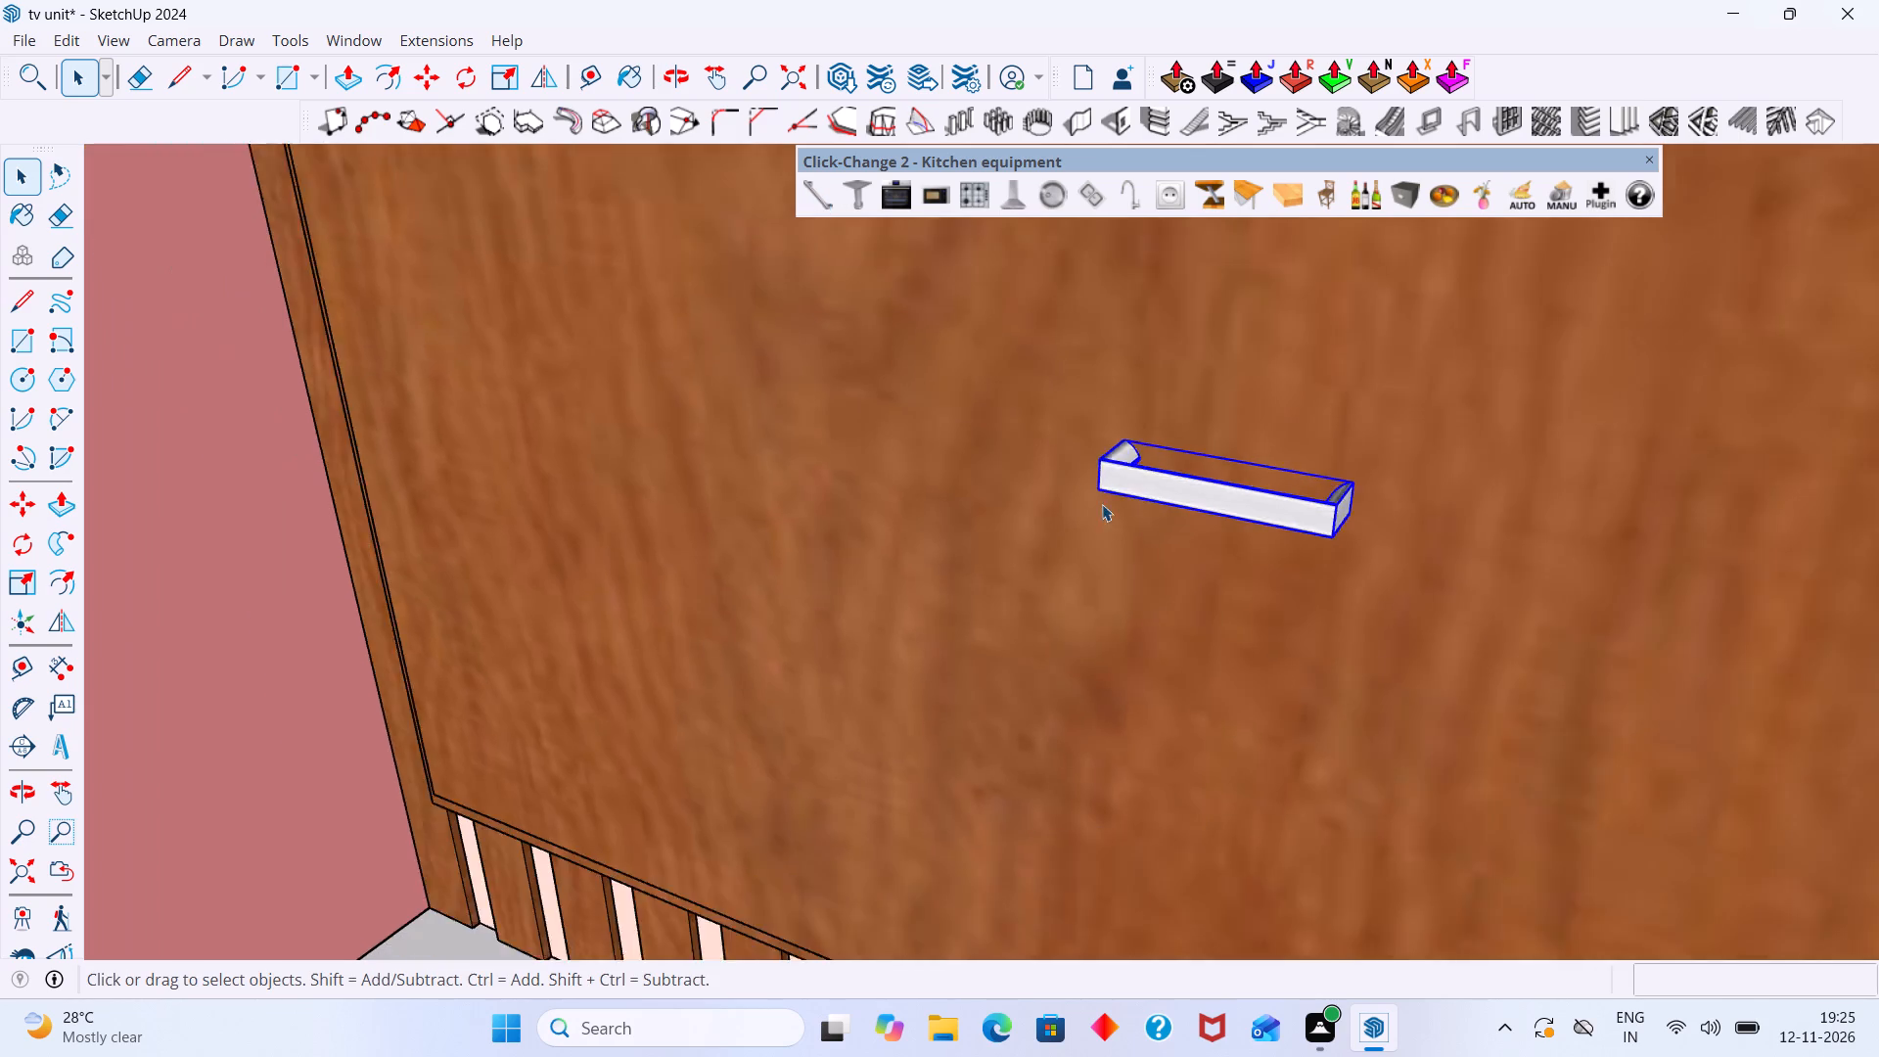
{"action": "scroll", "coordinate": [1102, 504], "scroll_direction": "down", "scroll_amount": 13}
{"action": "scroll", "coordinate": [1160, 551], "scroll_direction": "up", "scroll_amount": 13}
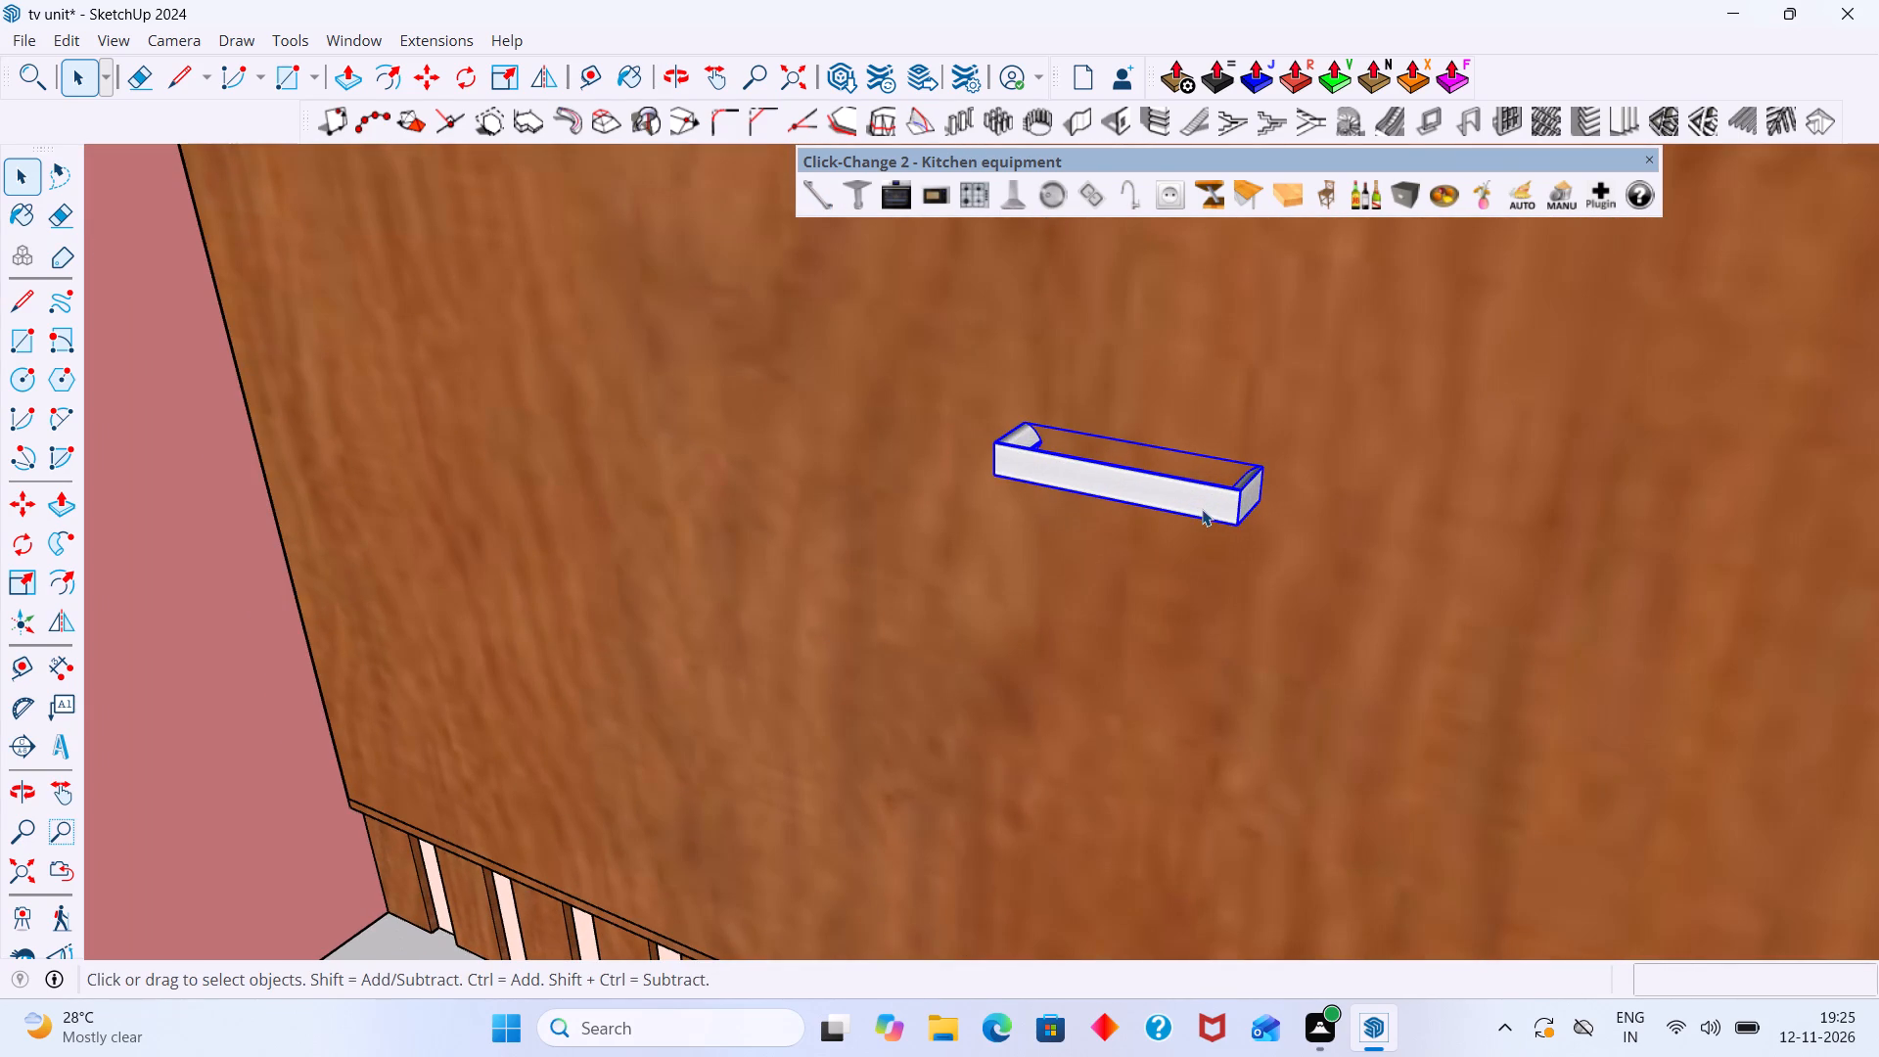
{"action": "key", "text": "m"}
{"action": "scroll", "coordinate": [1260, 504], "scroll_direction": "up", "scroll_amount": 1}
{"action": "key", "text": "s"}
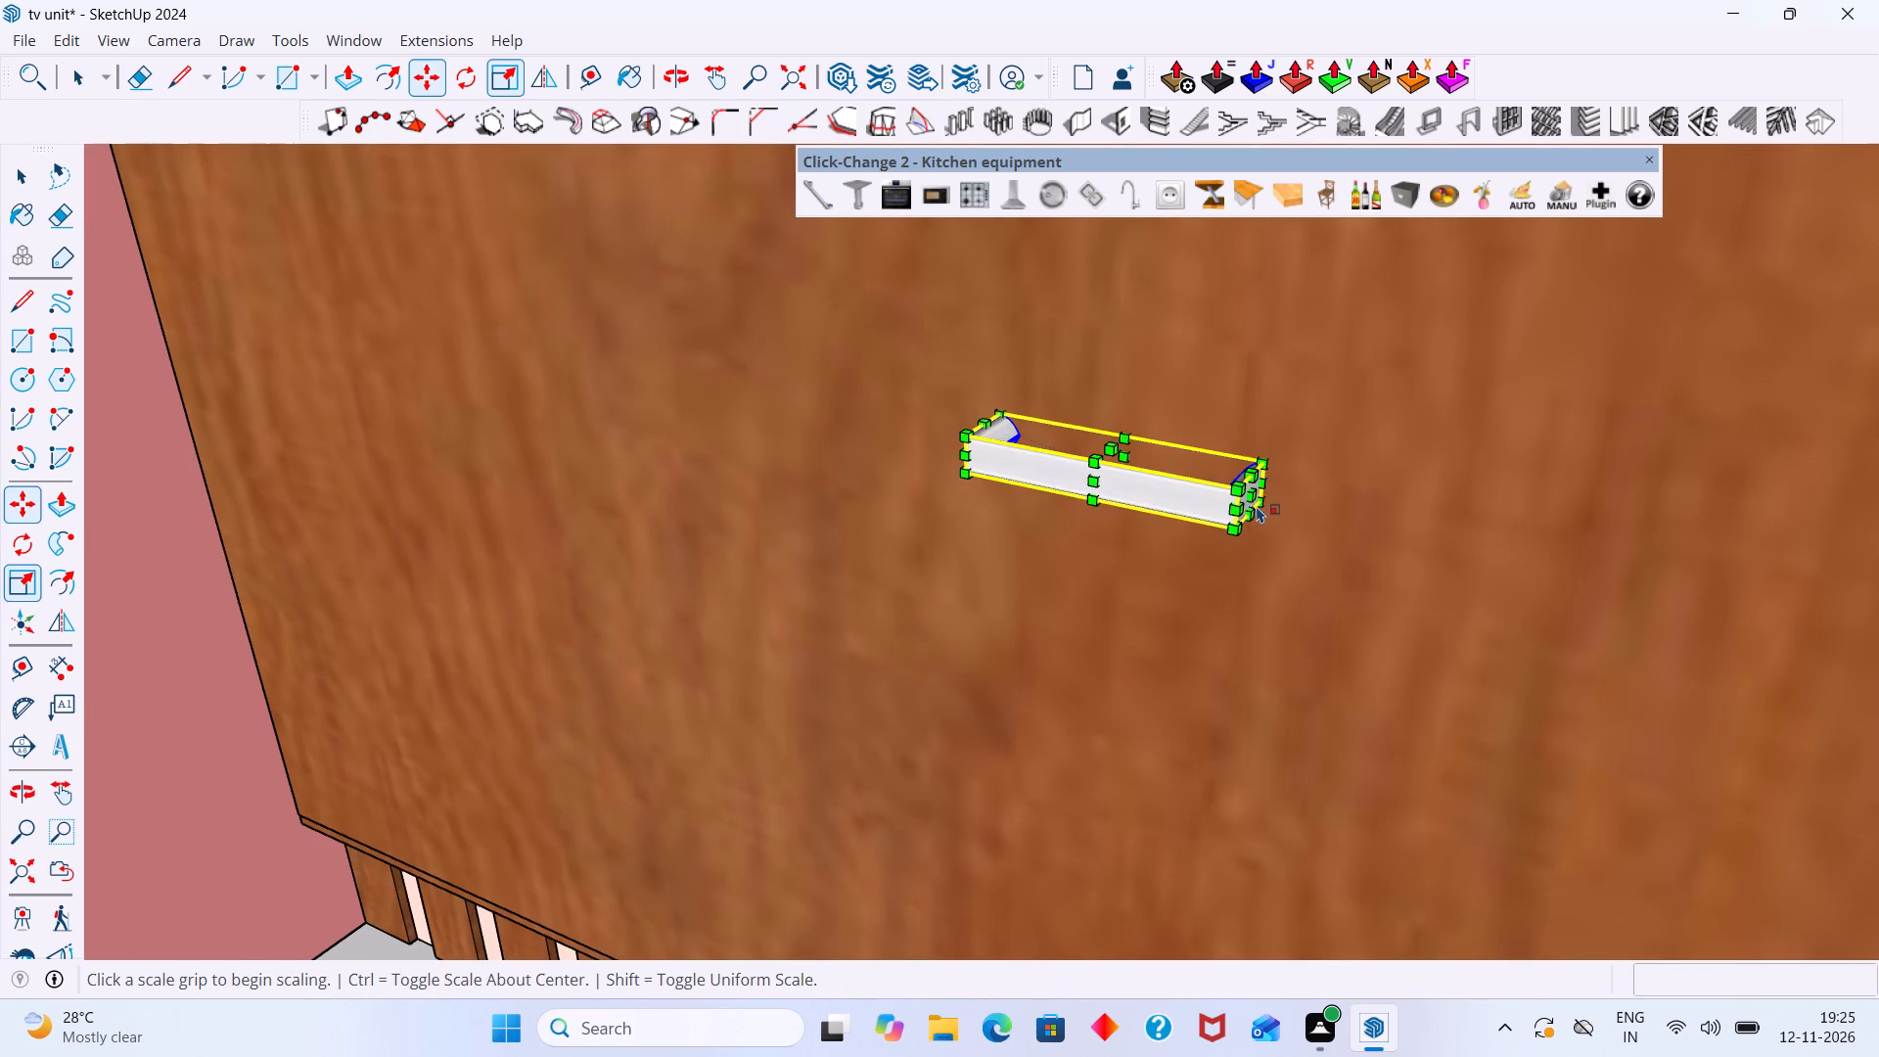
{"action": "scroll", "coordinate": [1291, 520], "scroll_direction": "up", "scroll_amount": 7}
{"action": "left_click", "coordinate": [1223, 468]}
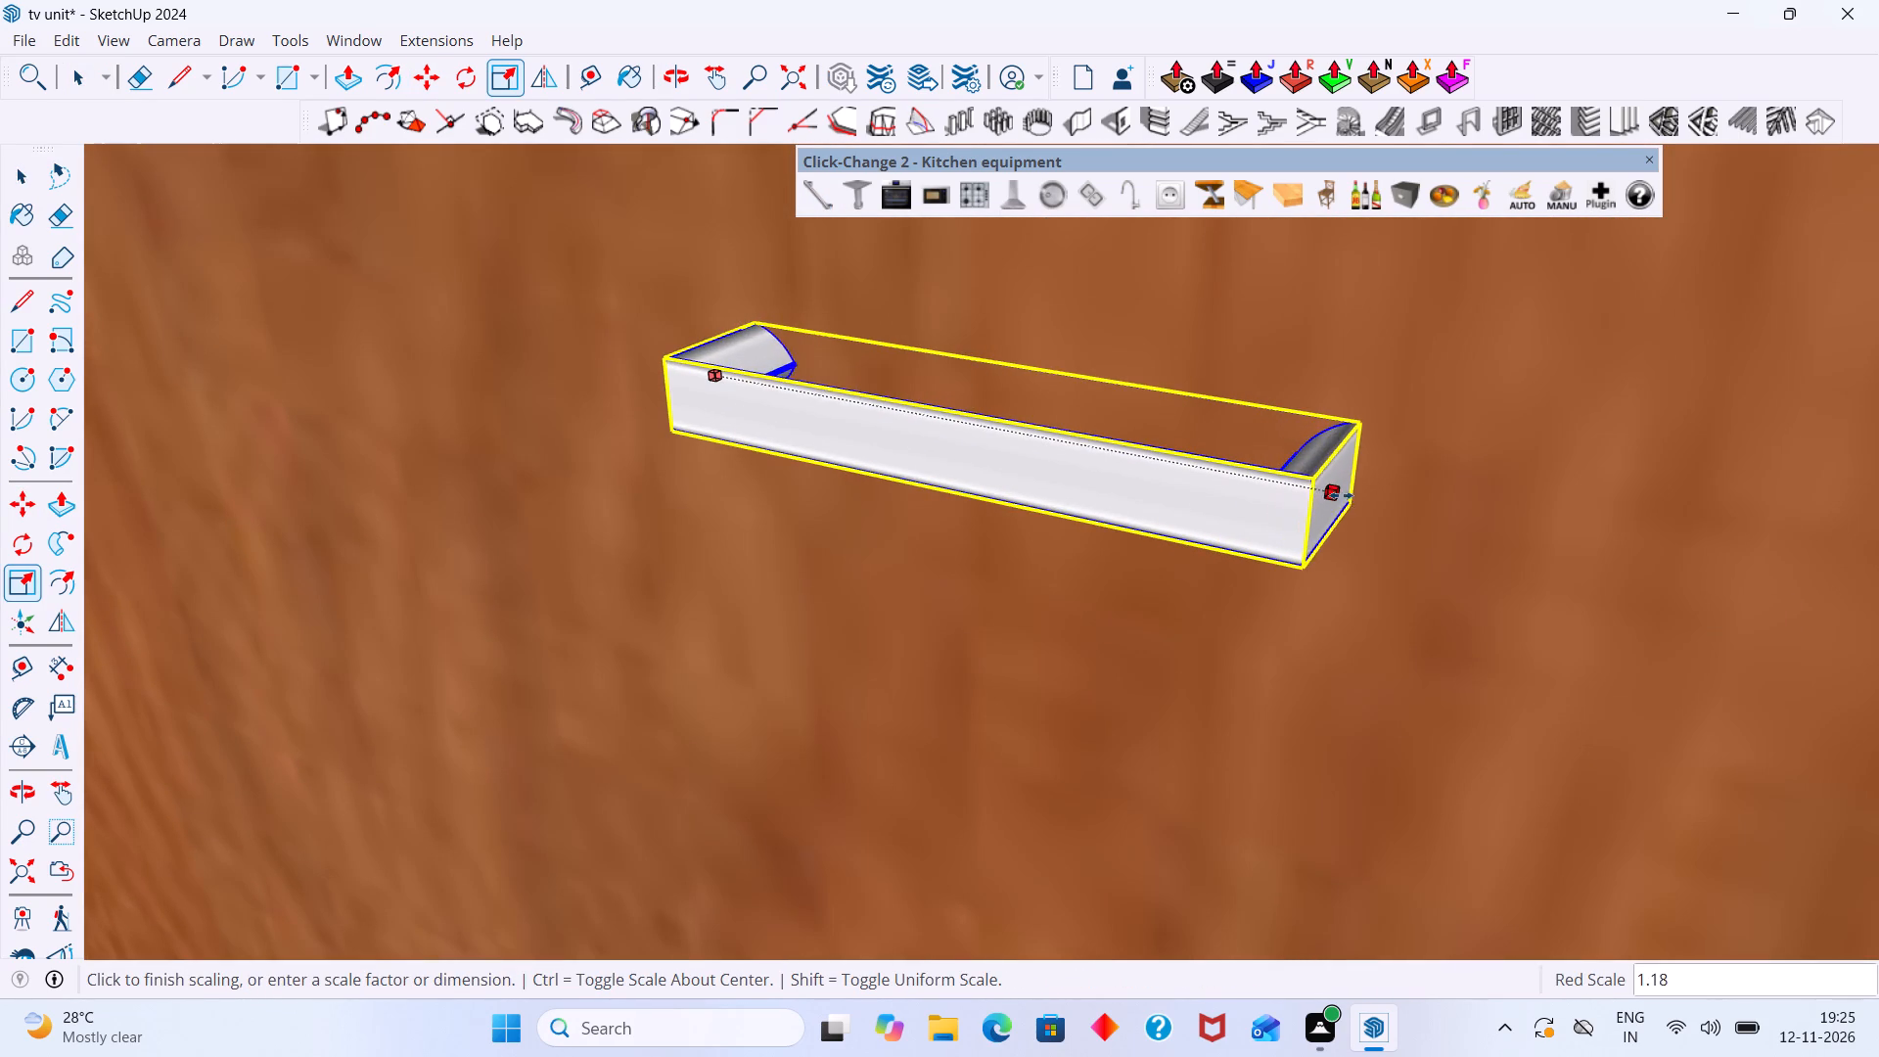
{"action": "left_click", "coordinate": [1586, 594]}
Enlarge the flat handle uniformly from its corner nearest the slatted wall's outer edge.
{"action": "scroll", "coordinate": [1425, 559], "scroll_direction": "down", "scroll_amount": 20}
{"action": "scroll", "coordinate": [1425, 559], "scroll_direction": "down", "scroll_amount": 6}
{"action": "scroll", "coordinate": [1406, 562], "scroll_direction": "up", "scroll_amount": 11}
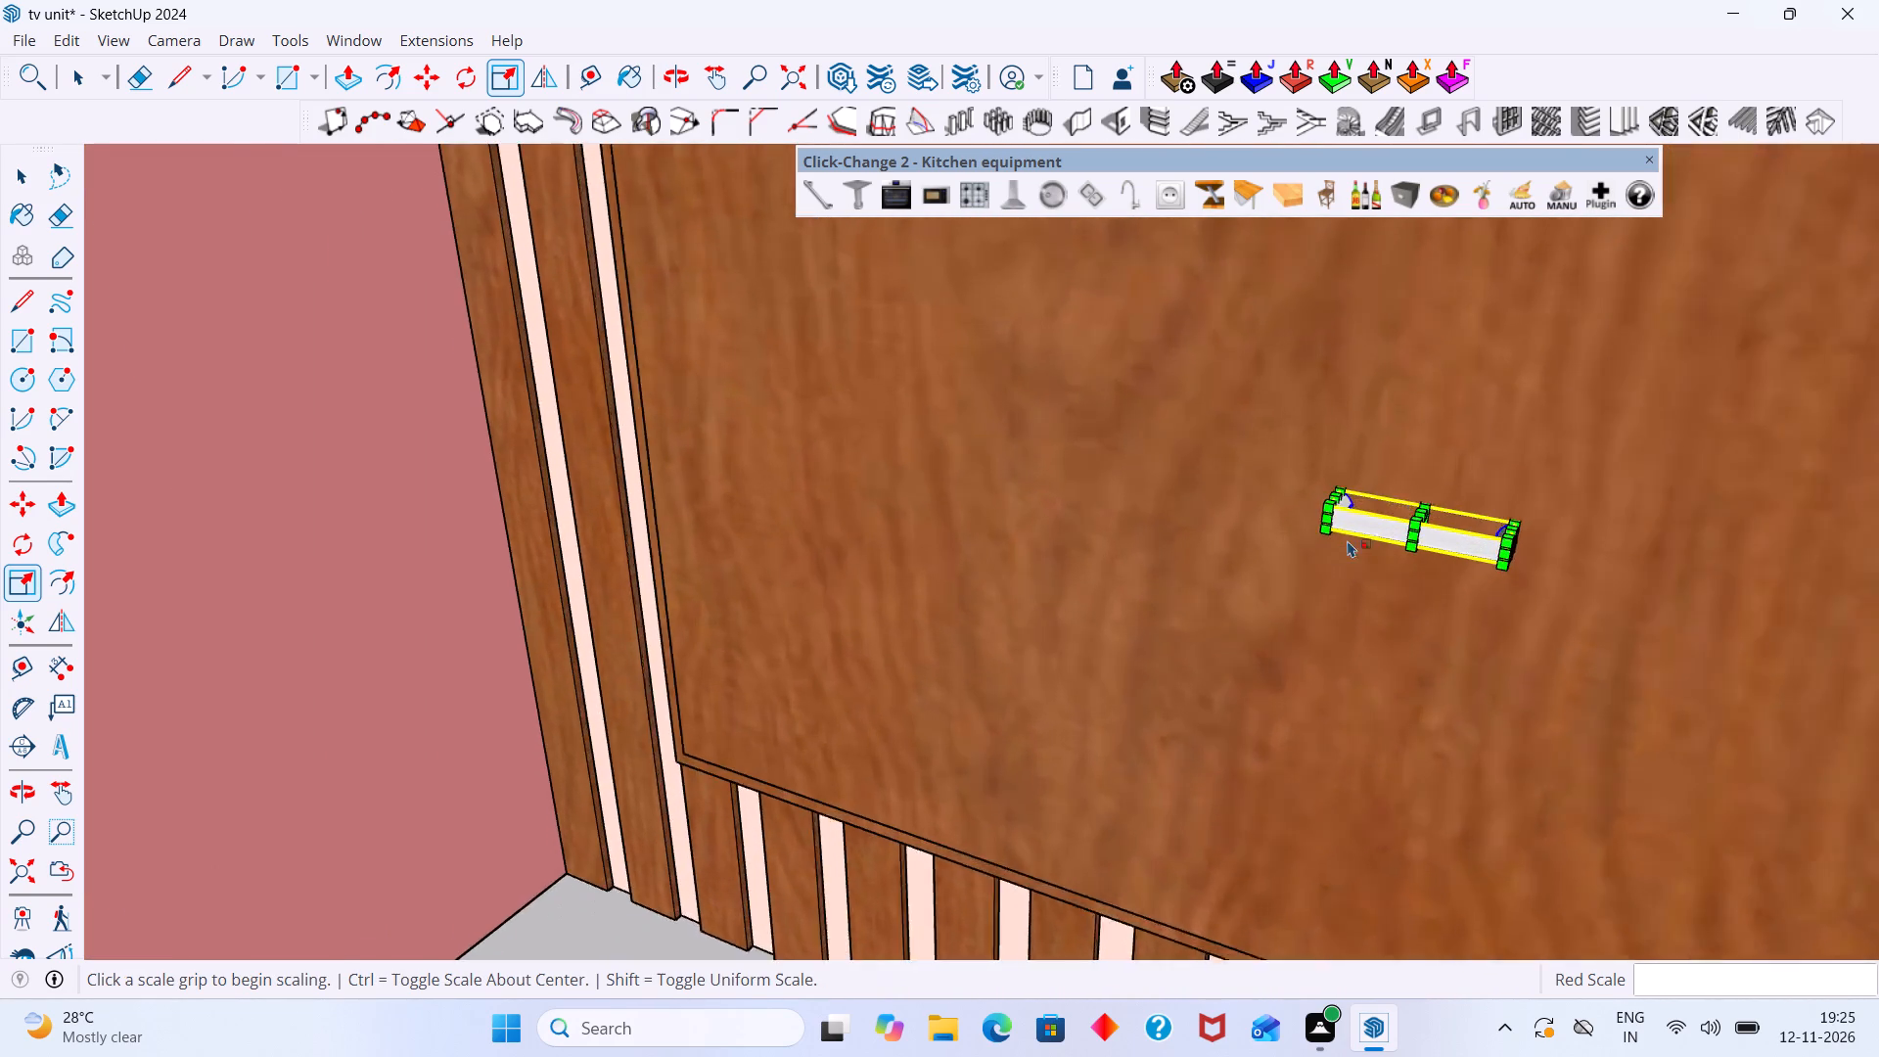
{"action": "scroll", "coordinate": [1348, 540], "scroll_direction": "up", "scroll_amount": 10}
{"action": "left_click_drag", "start_coordinate": [1343, 452], "coordinate": [1236, 397]}
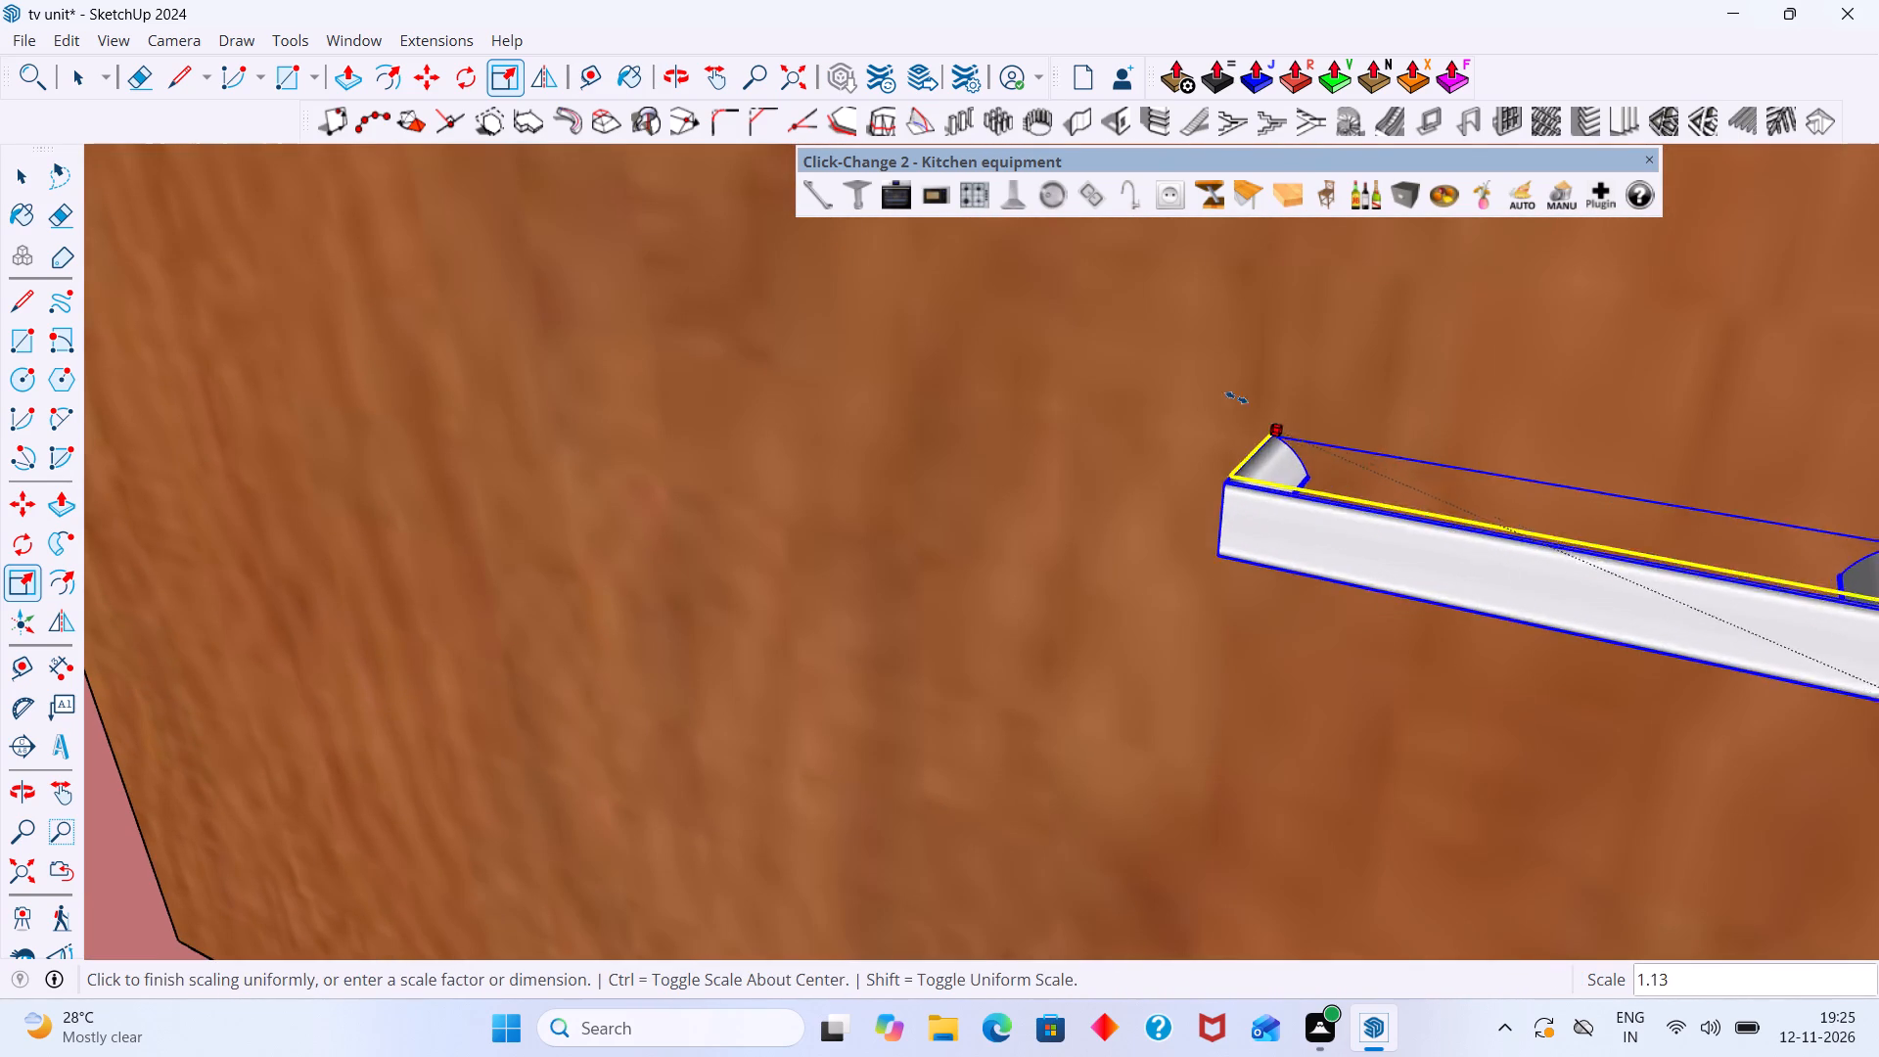
{"action": "left_click_drag", "start_coordinate": [1236, 397], "coordinate": [899, 295]}
{"action": "scroll", "coordinate": [1202, 457], "scroll_direction": "down", "scroll_amount": 8}
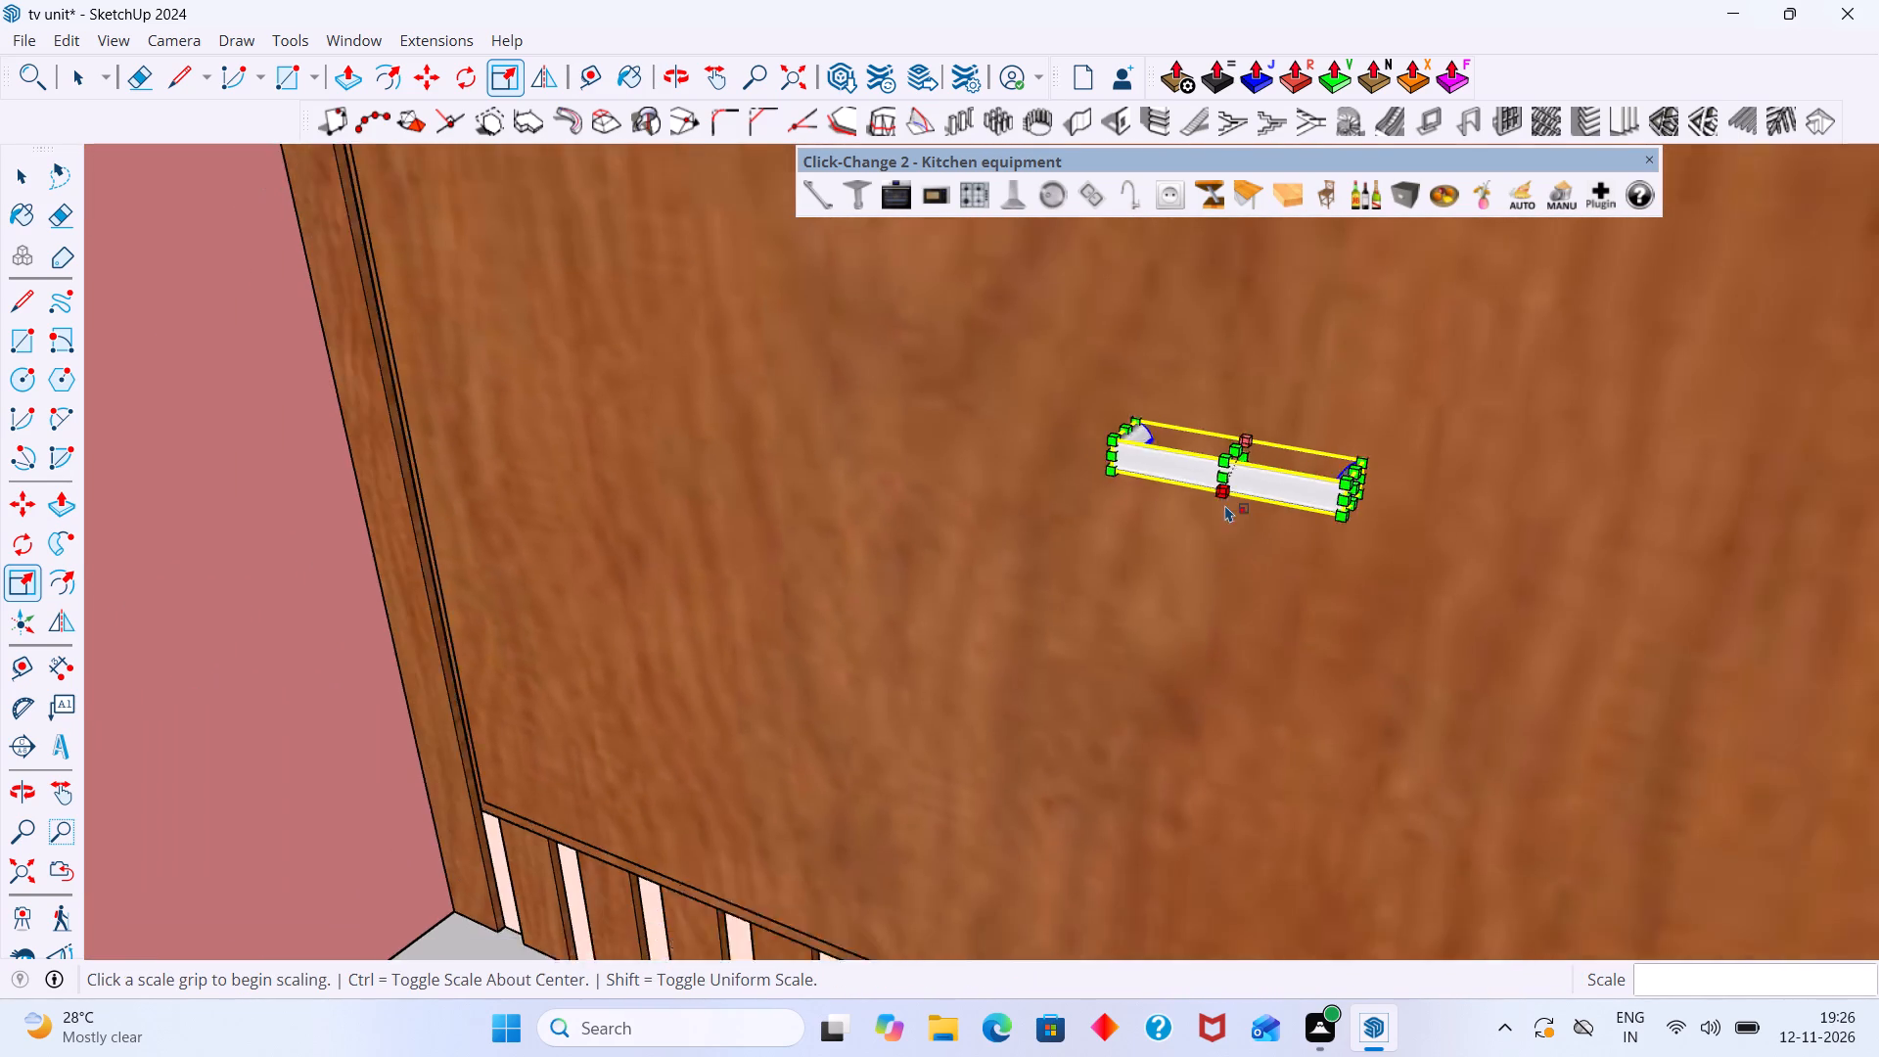
{"action": "scroll", "coordinate": [1225, 505], "scroll_direction": "down", "scroll_amount": 11}
{"action": "middle_click_drag", "start_coordinate": [1232, 573], "coordinate": [1406, 591]}
{"action": "key", "text": "space"}
Copy the flat handle from the first cabinet door about 1637 mm along the red axis, repeated for three copies across the floating cabinet.
{"action": "scroll", "coordinate": [1253, 724], "scroll_direction": "down", "scroll_amount": 13}
{"action": "scroll", "coordinate": [1123, 730], "scroll_direction": "down", "scroll_amount": 7}
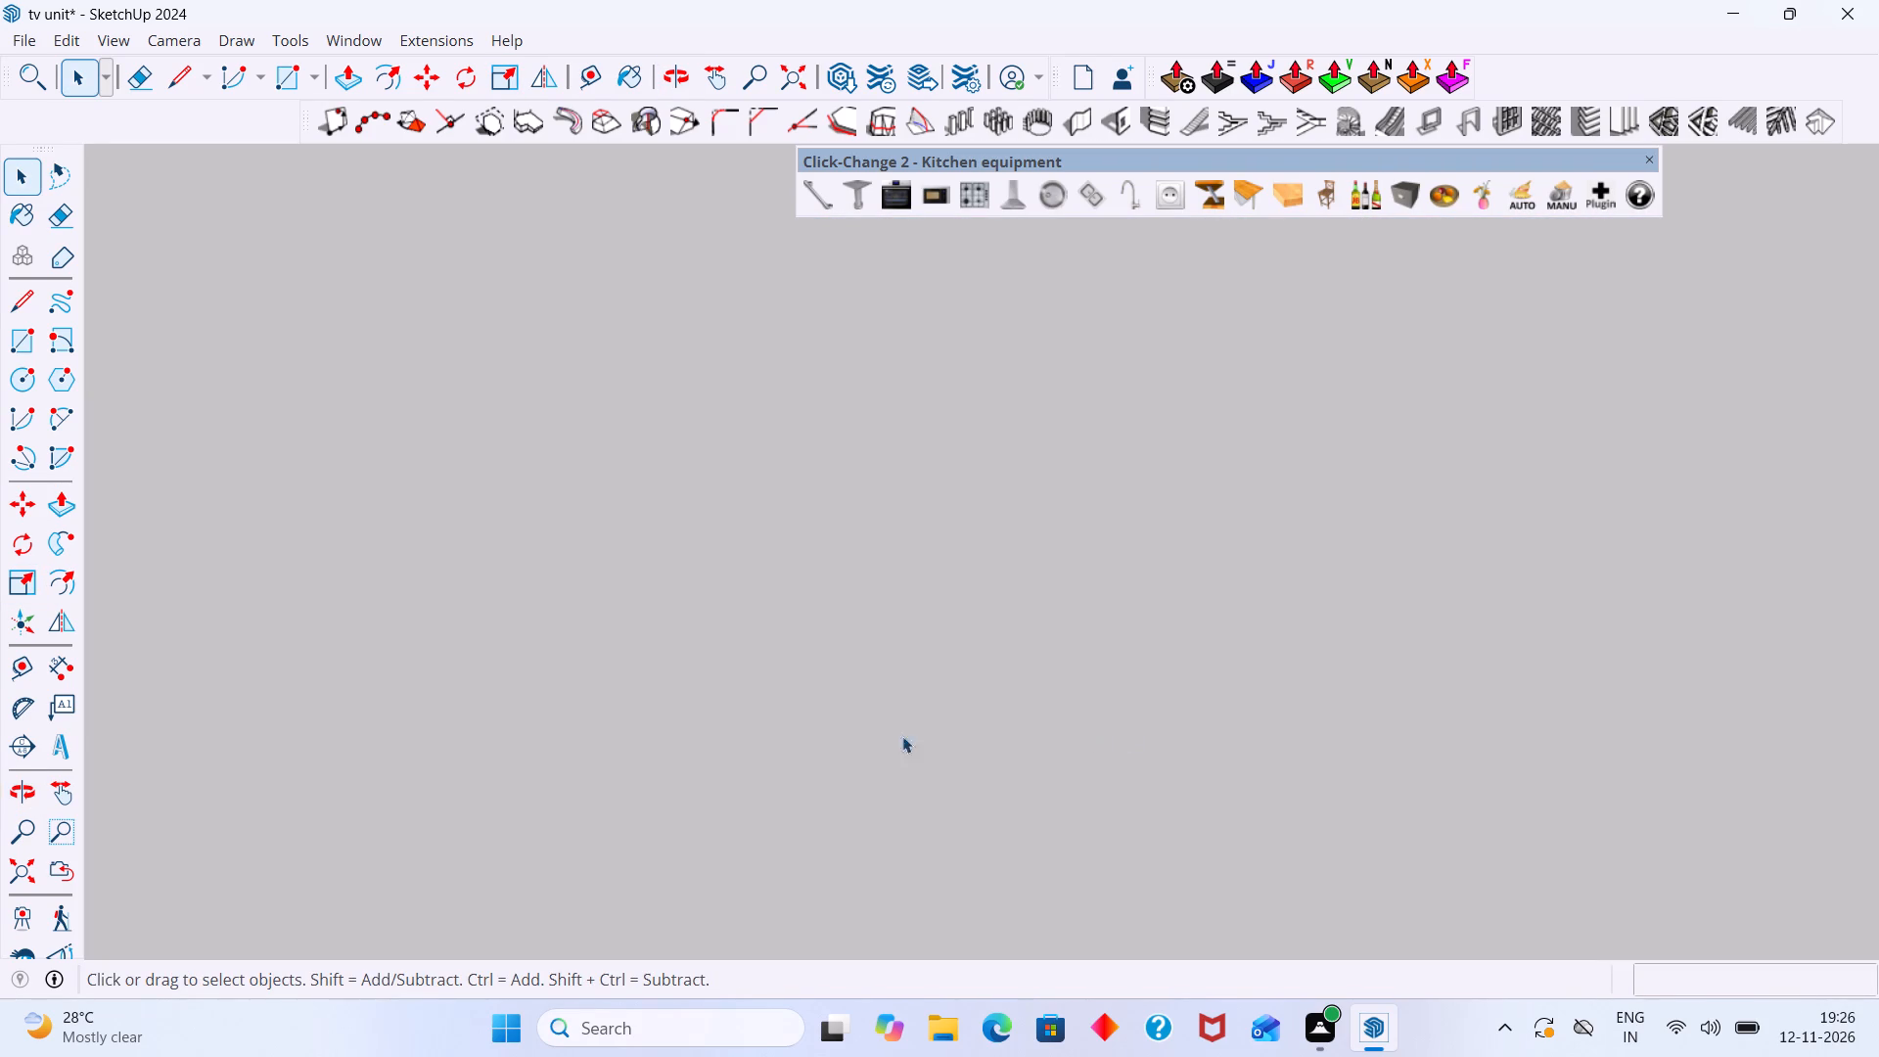
{"action": "scroll", "coordinate": [902, 736], "scroll_direction": "down", "scroll_amount": 2}
{"action": "left_click", "coordinate": [16, 863]}
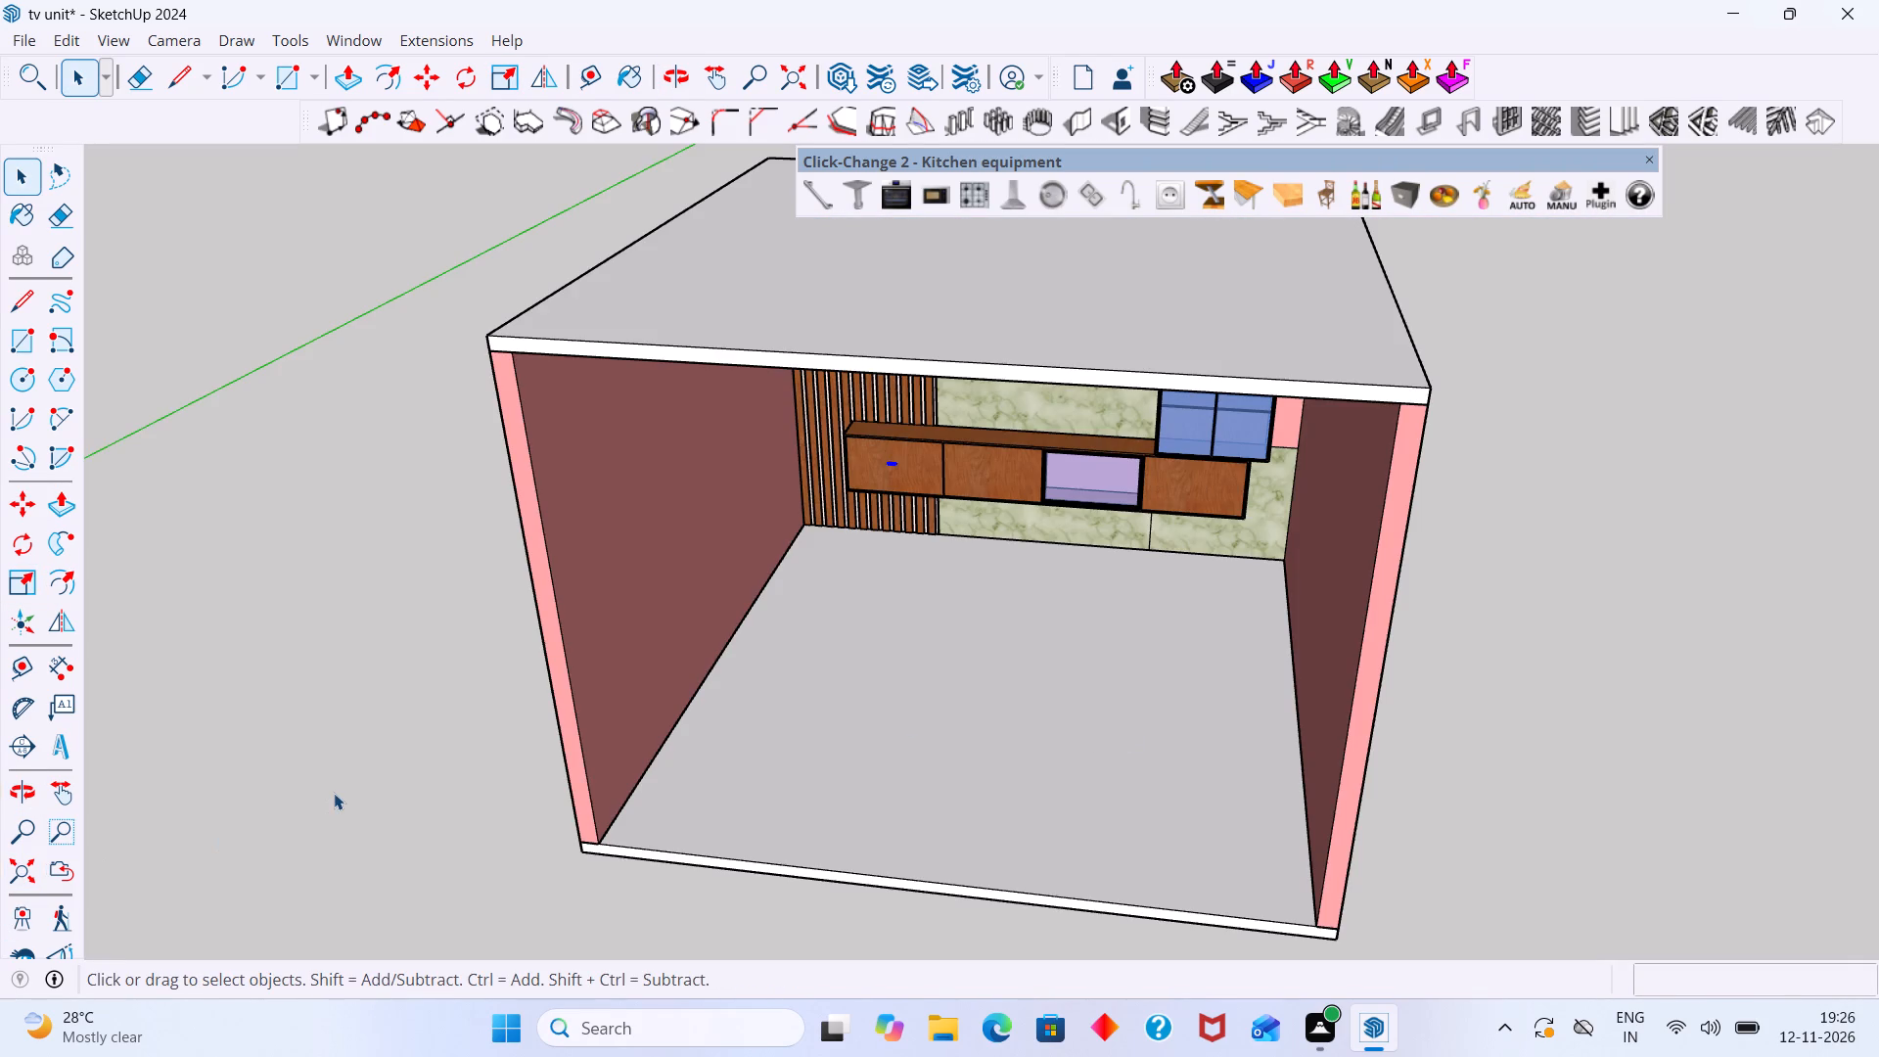
{"action": "left_click", "coordinate": [334, 793]}
{"action": "middle_click_drag", "start_coordinate": [635, 739], "coordinate": [777, 683]}
{"action": "scroll", "coordinate": [798, 546], "scroll_direction": "up", "scroll_amount": 12}
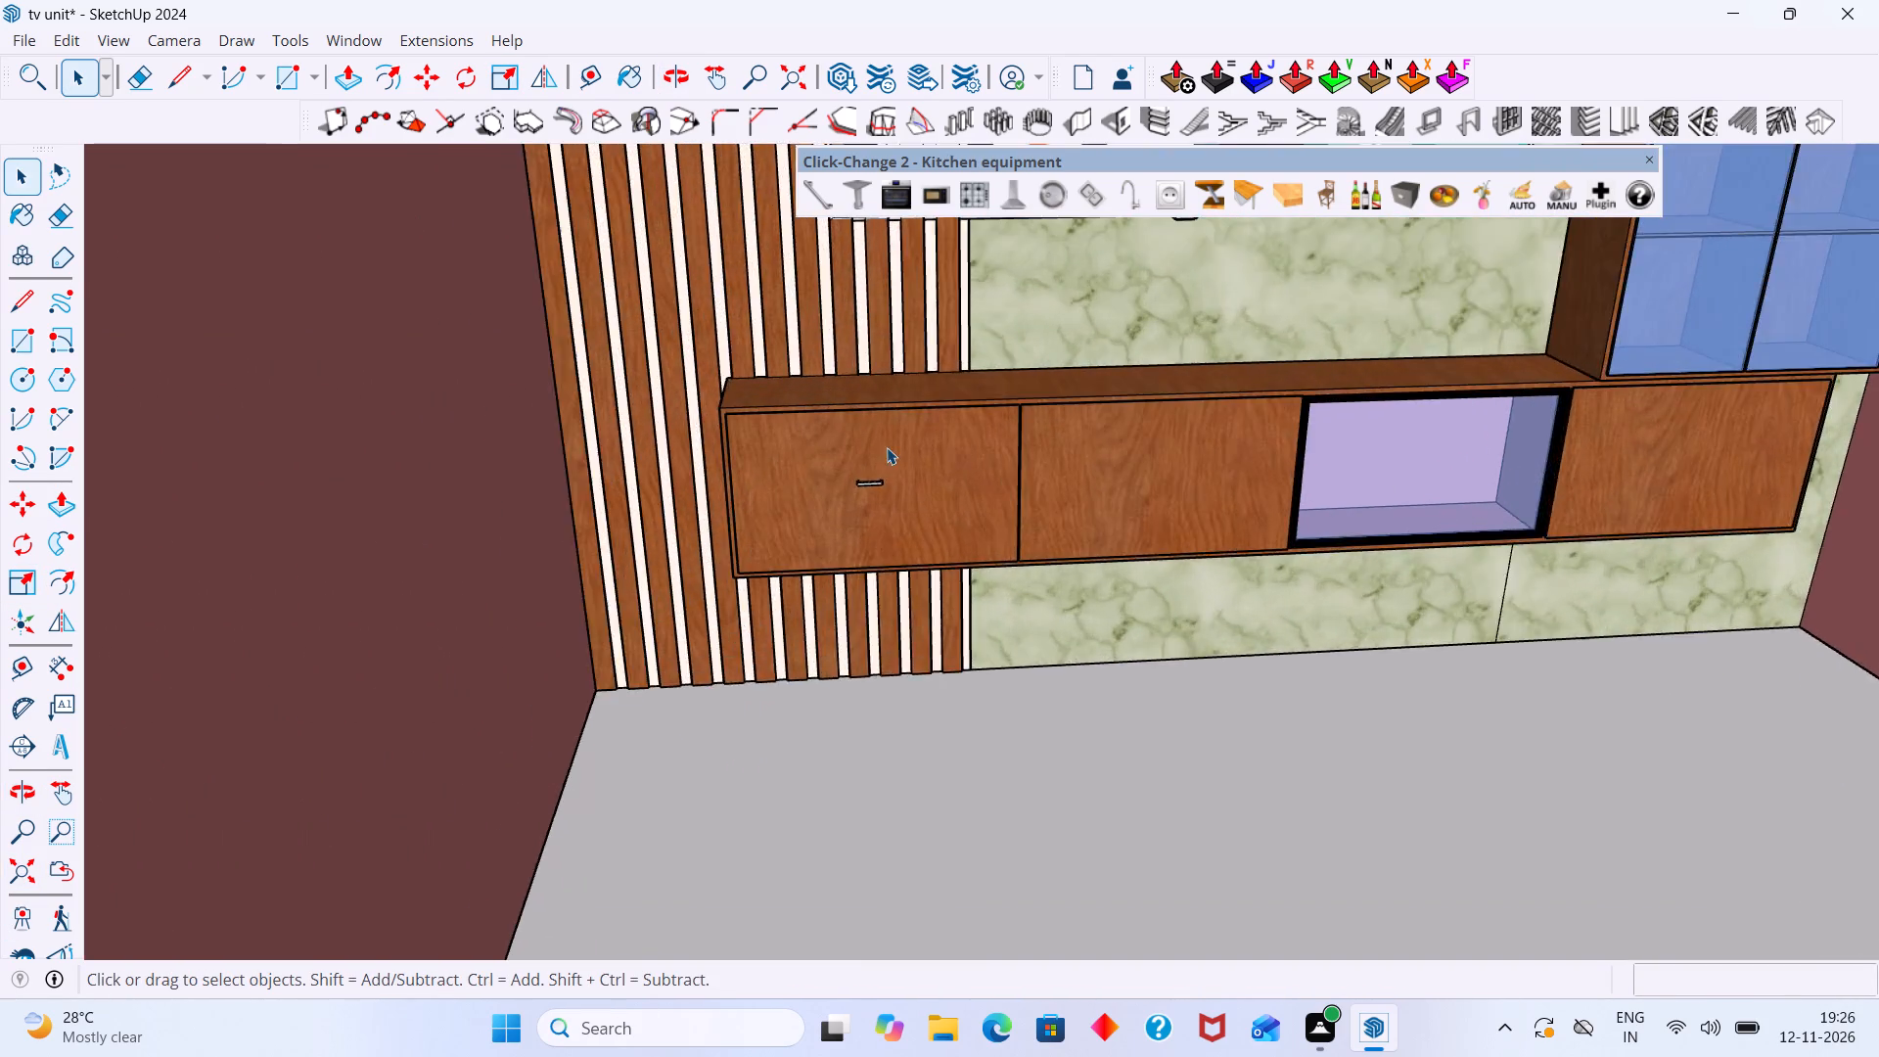
{"action": "scroll", "coordinate": [887, 447], "scroll_direction": "up", "scroll_amount": 9}
{"action": "left_click", "coordinate": [865, 509]}
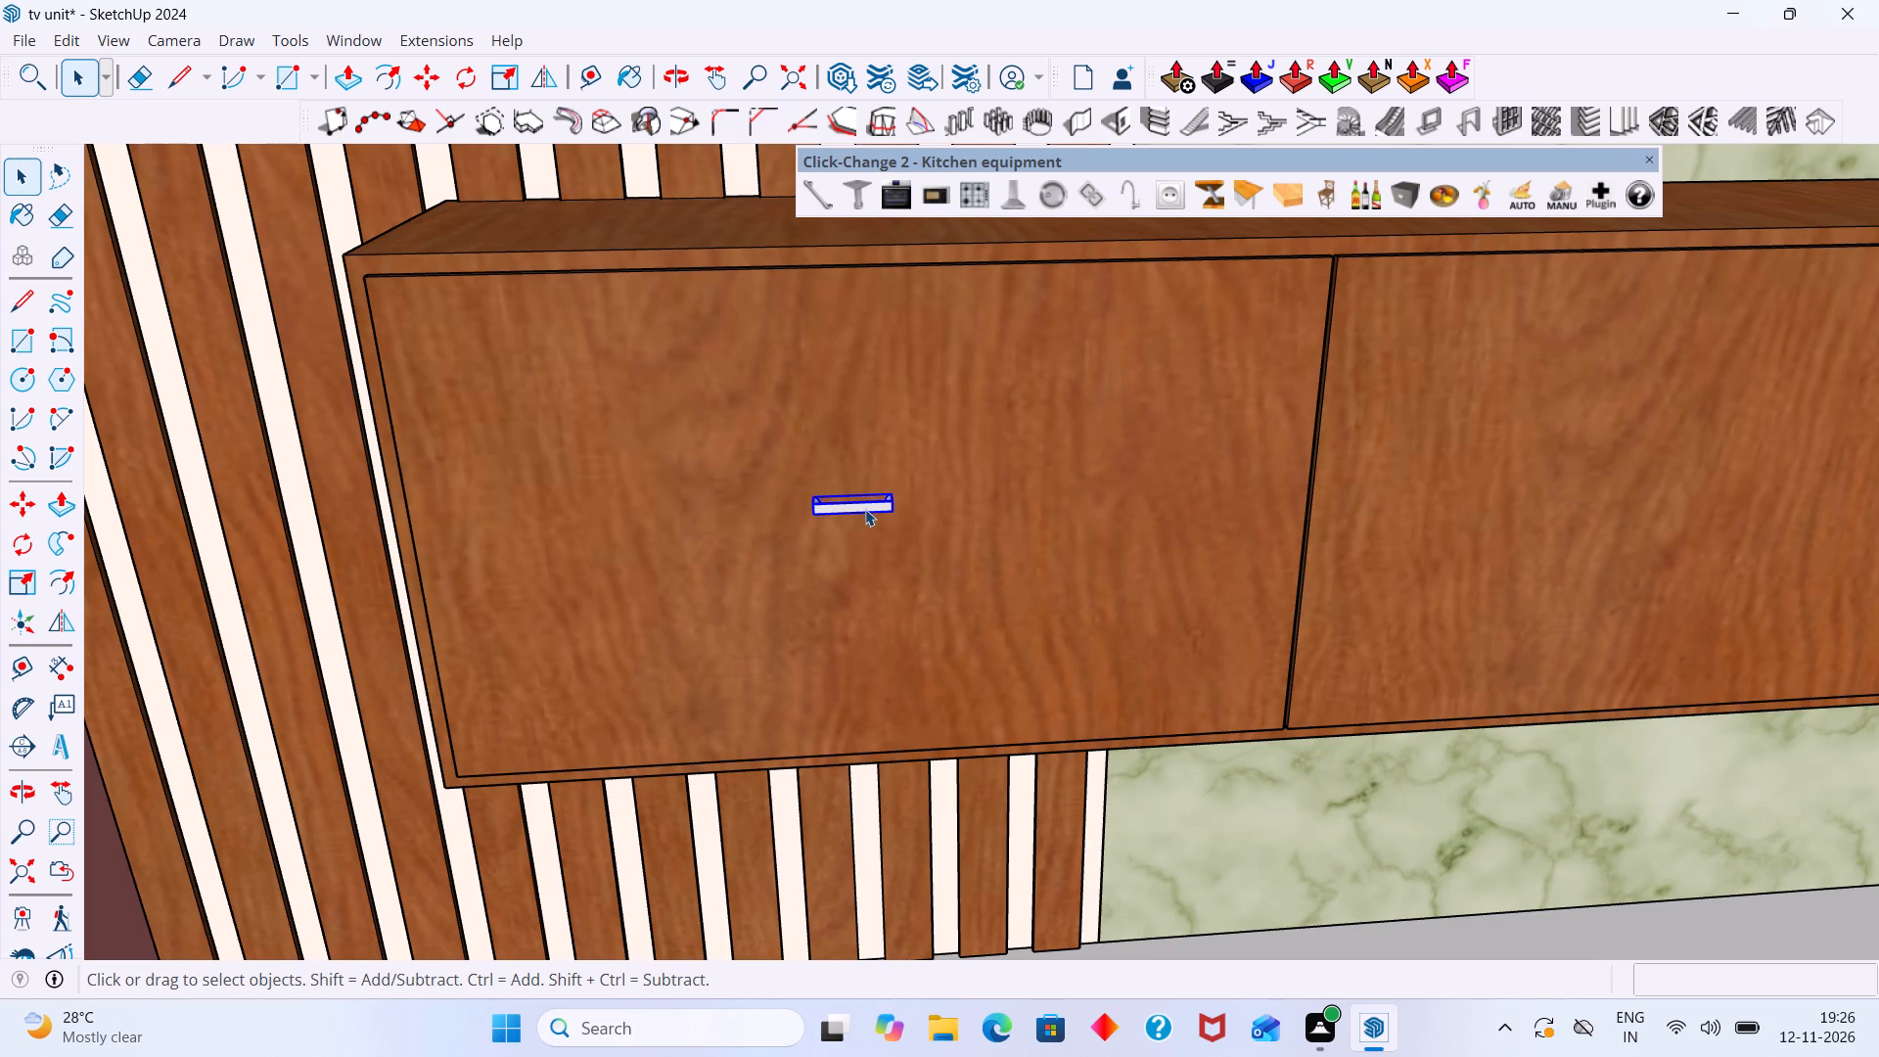
{"action": "key", "text": "m"}
{"action": "left_click", "coordinate": [891, 502]}
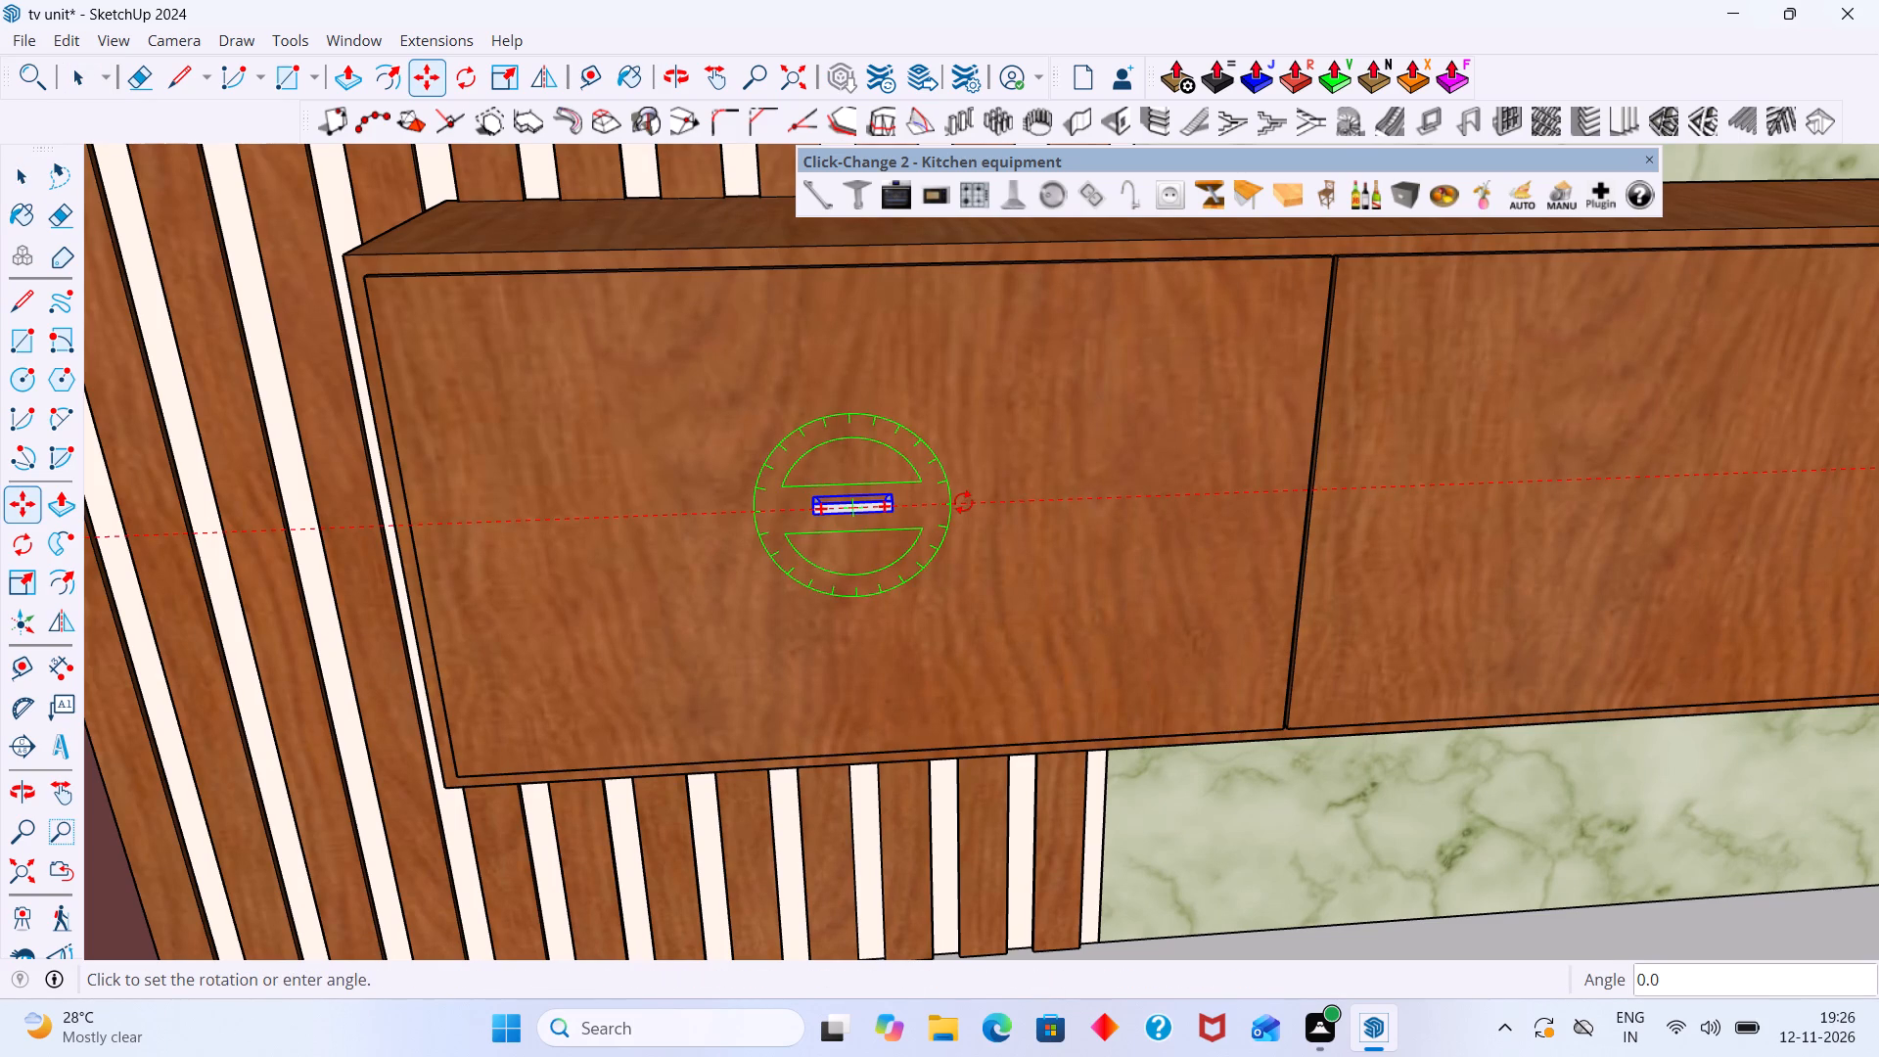
{"action": "key", "text": "Escape"}
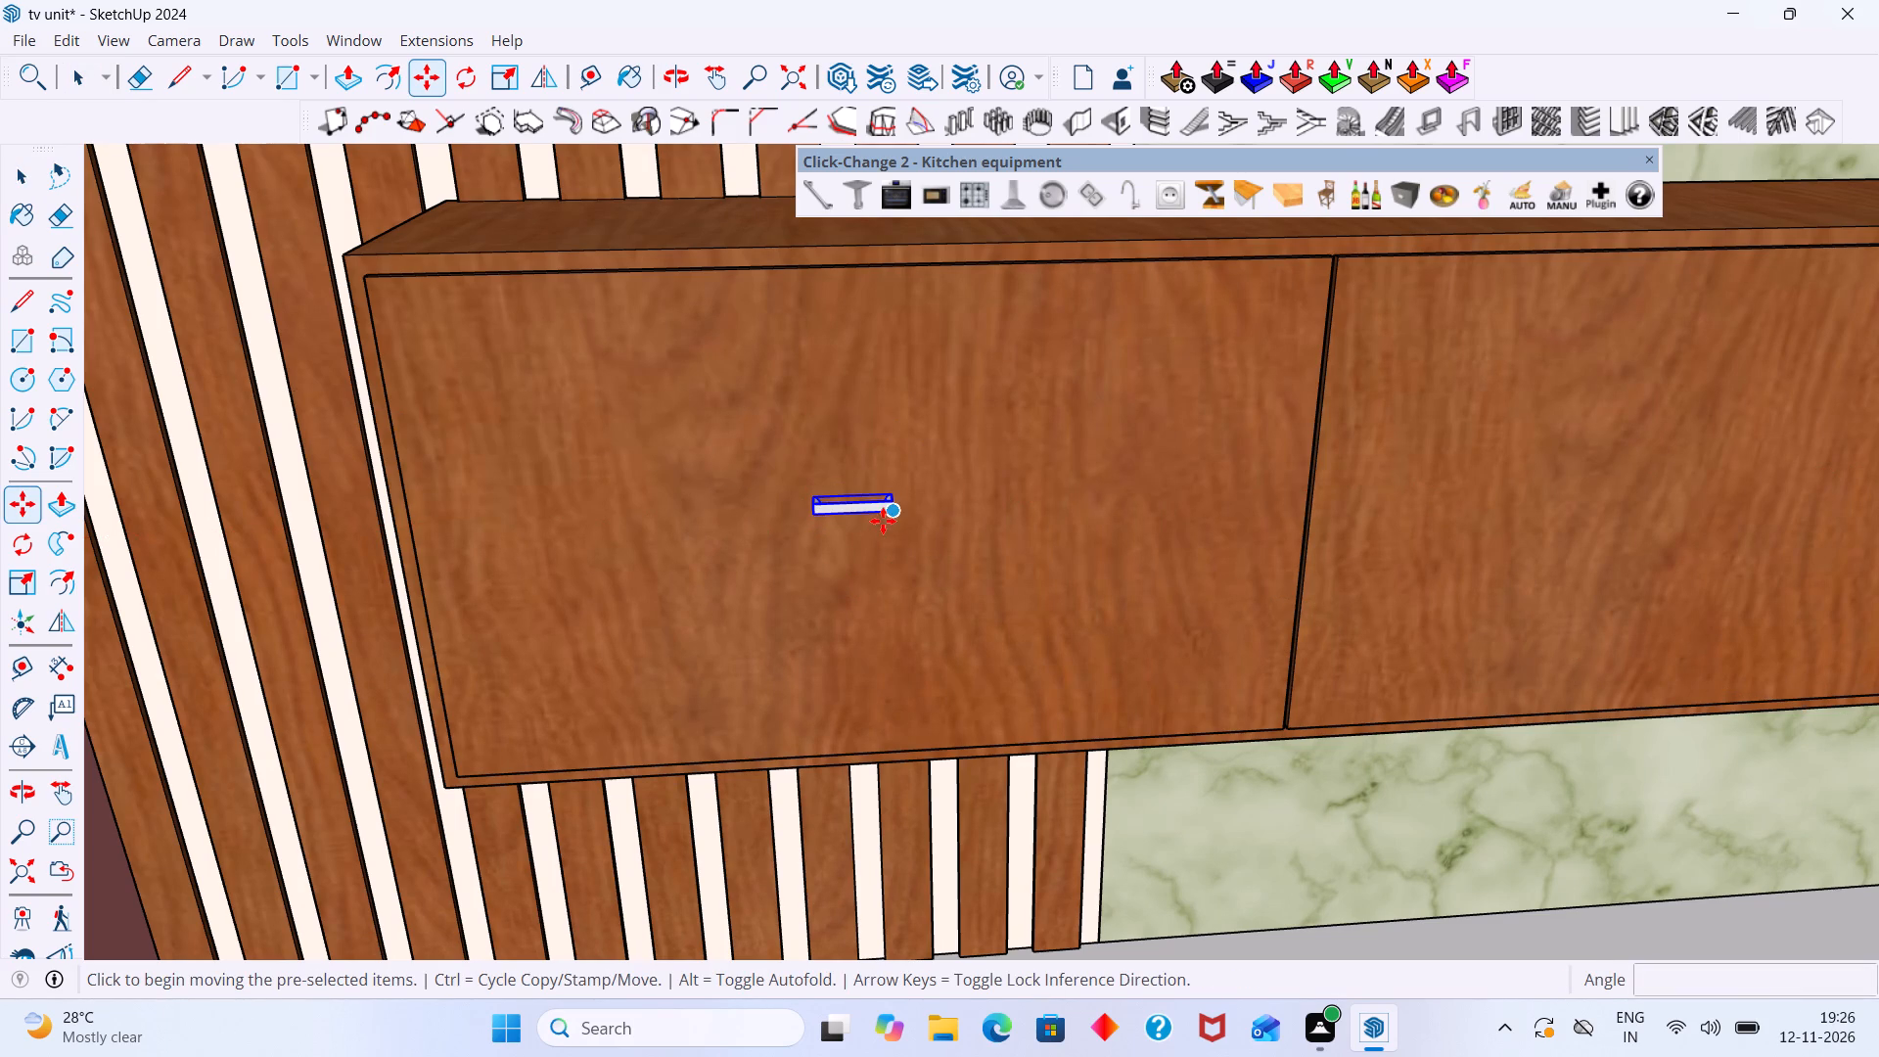
{"action": "left_click", "coordinate": [895, 516]}
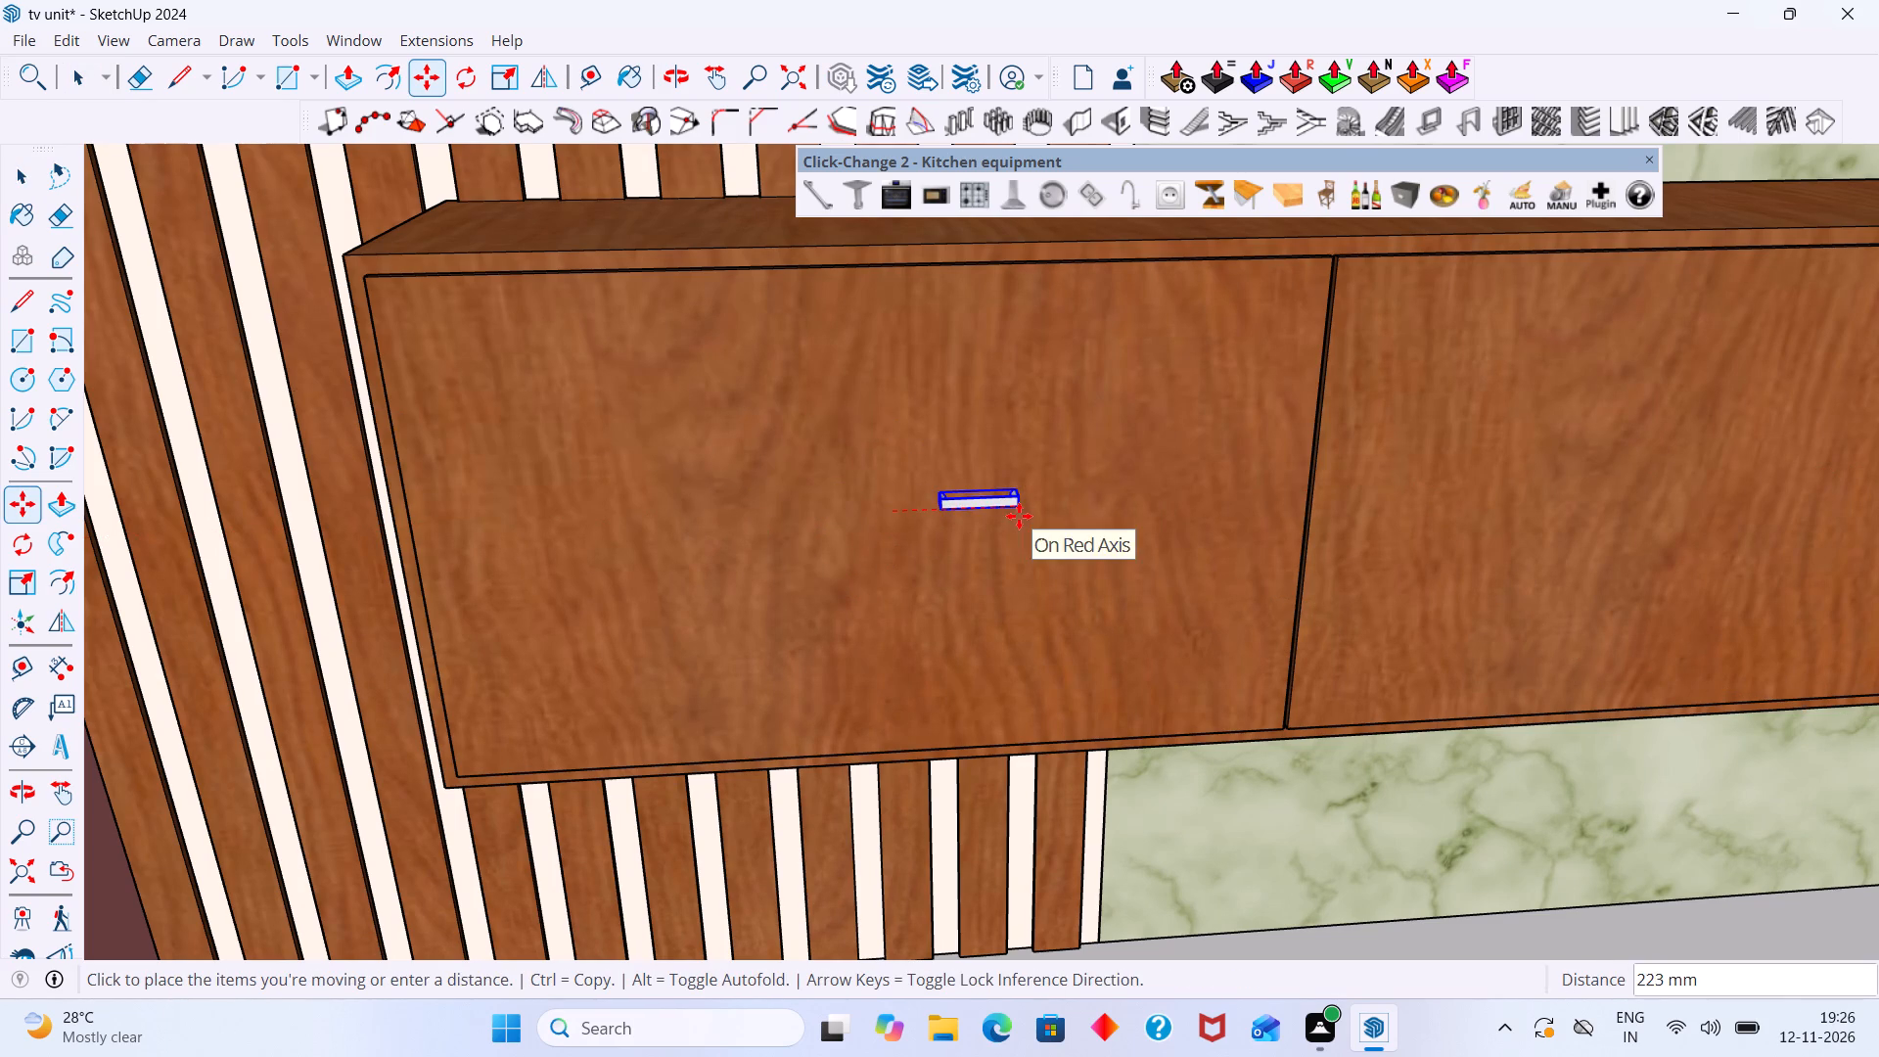
{"action": "scroll", "coordinate": [1393, 515], "scroll_direction": "down", "scroll_amount": 2}
{"action": "middle_click_drag", "start_coordinate": [1403, 510], "coordinate": [1051, 464]}
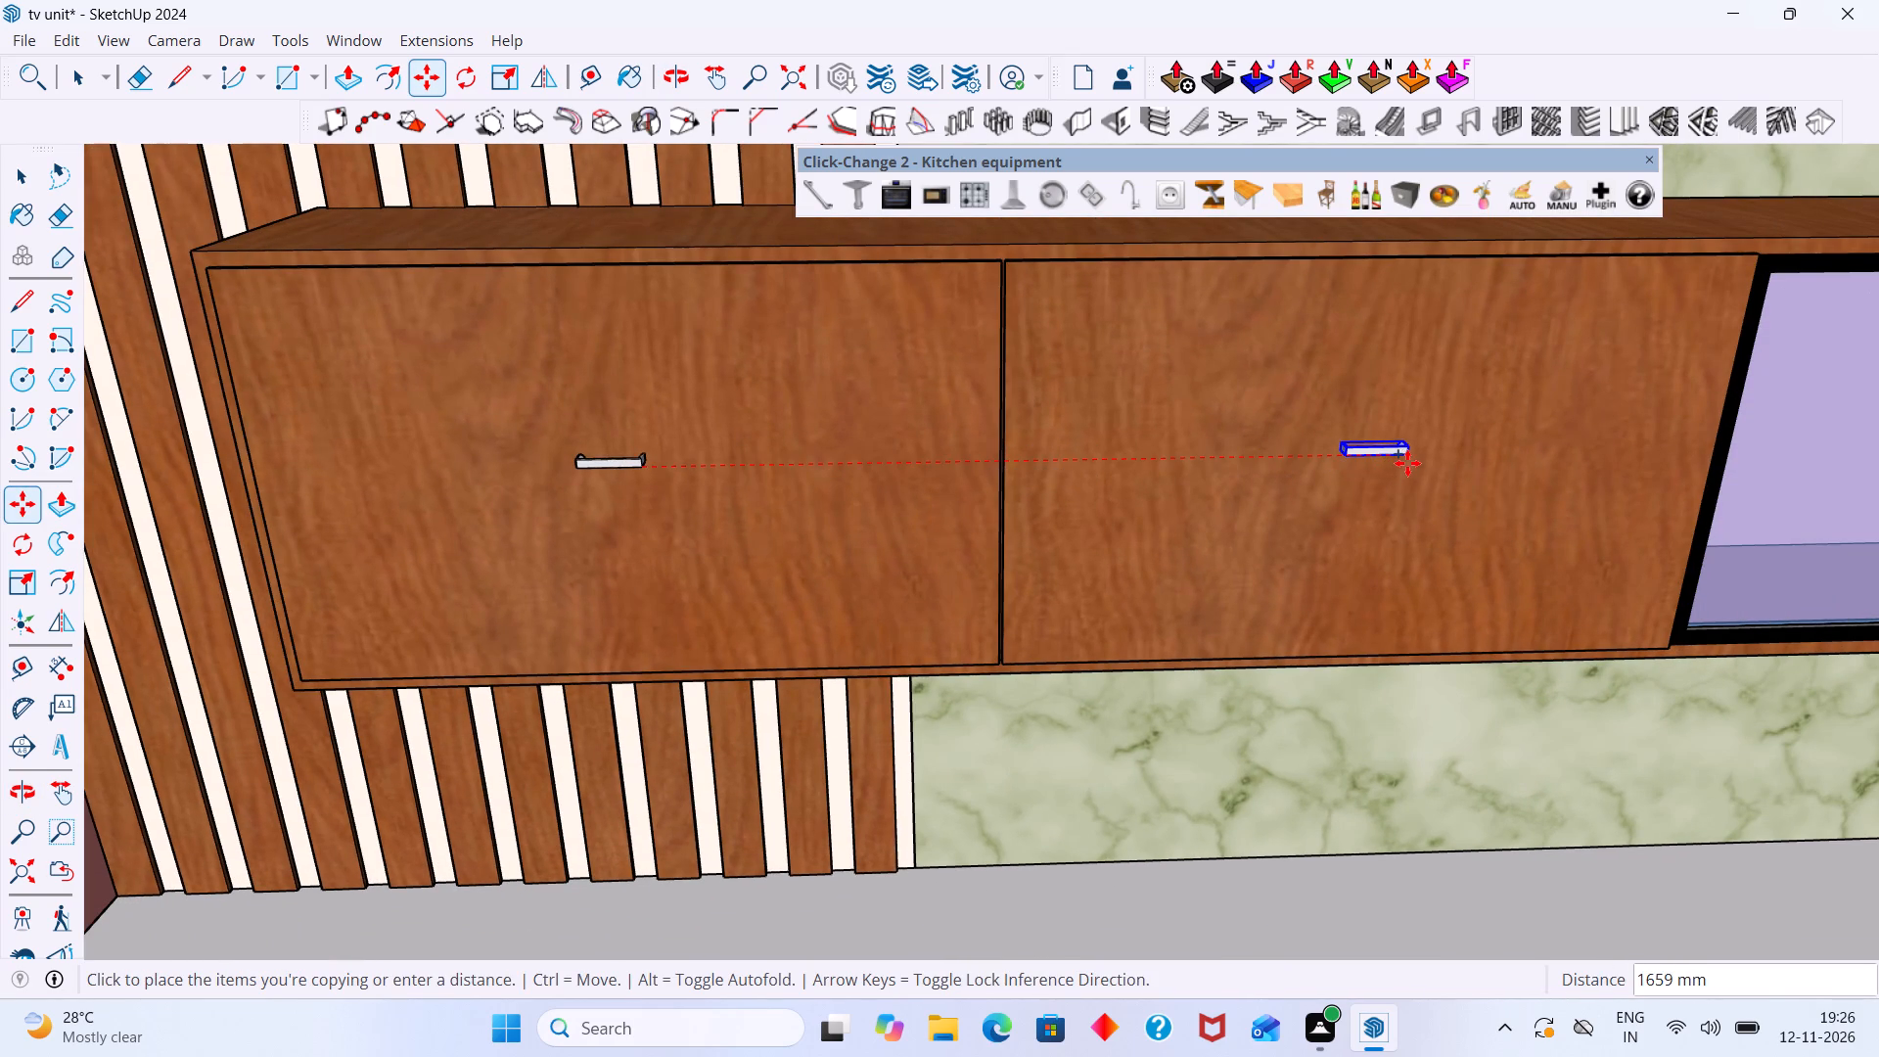
{"action": "left_click", "coordinate": [1398, 463]}
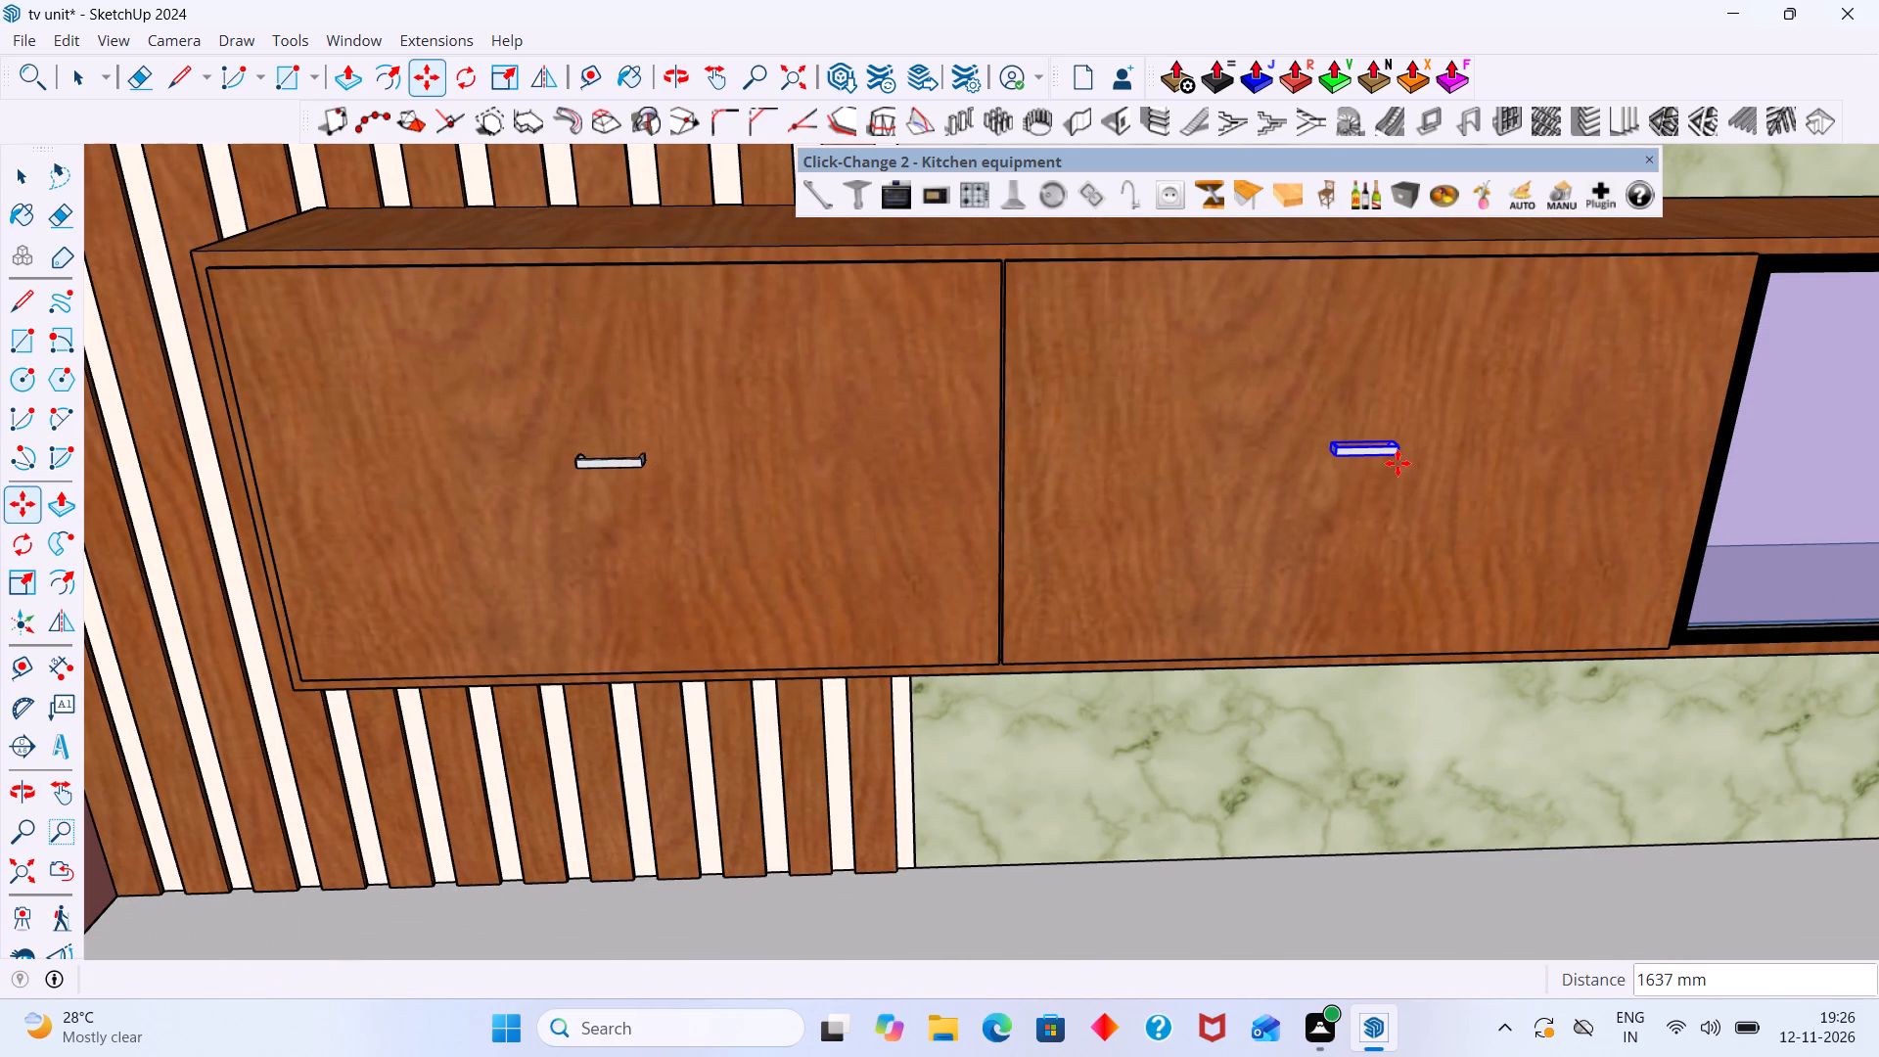
{"action": "type", "text": "*3"}
{"action": "key", "text": "Return"}
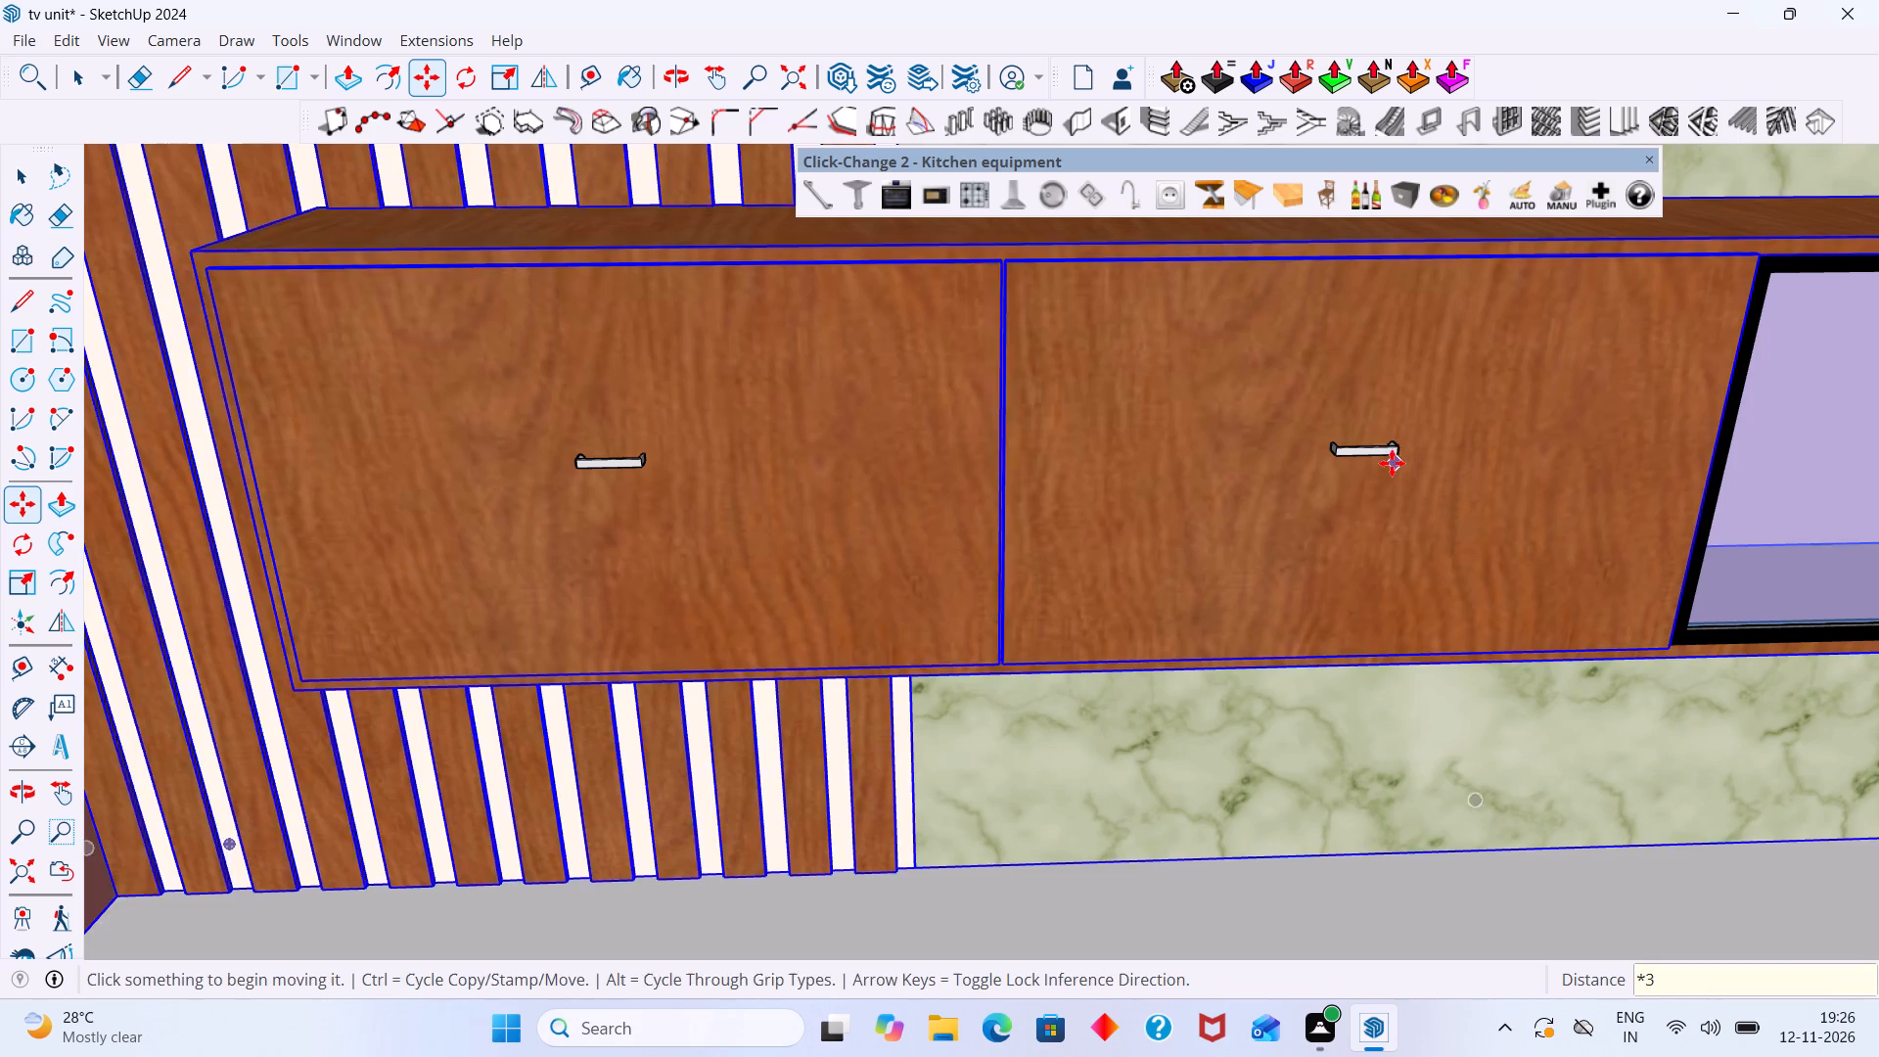
{"action": "scroll", "coordinate": [1391, 463], "scroll_direction": "down", "scroll_amount": 15}
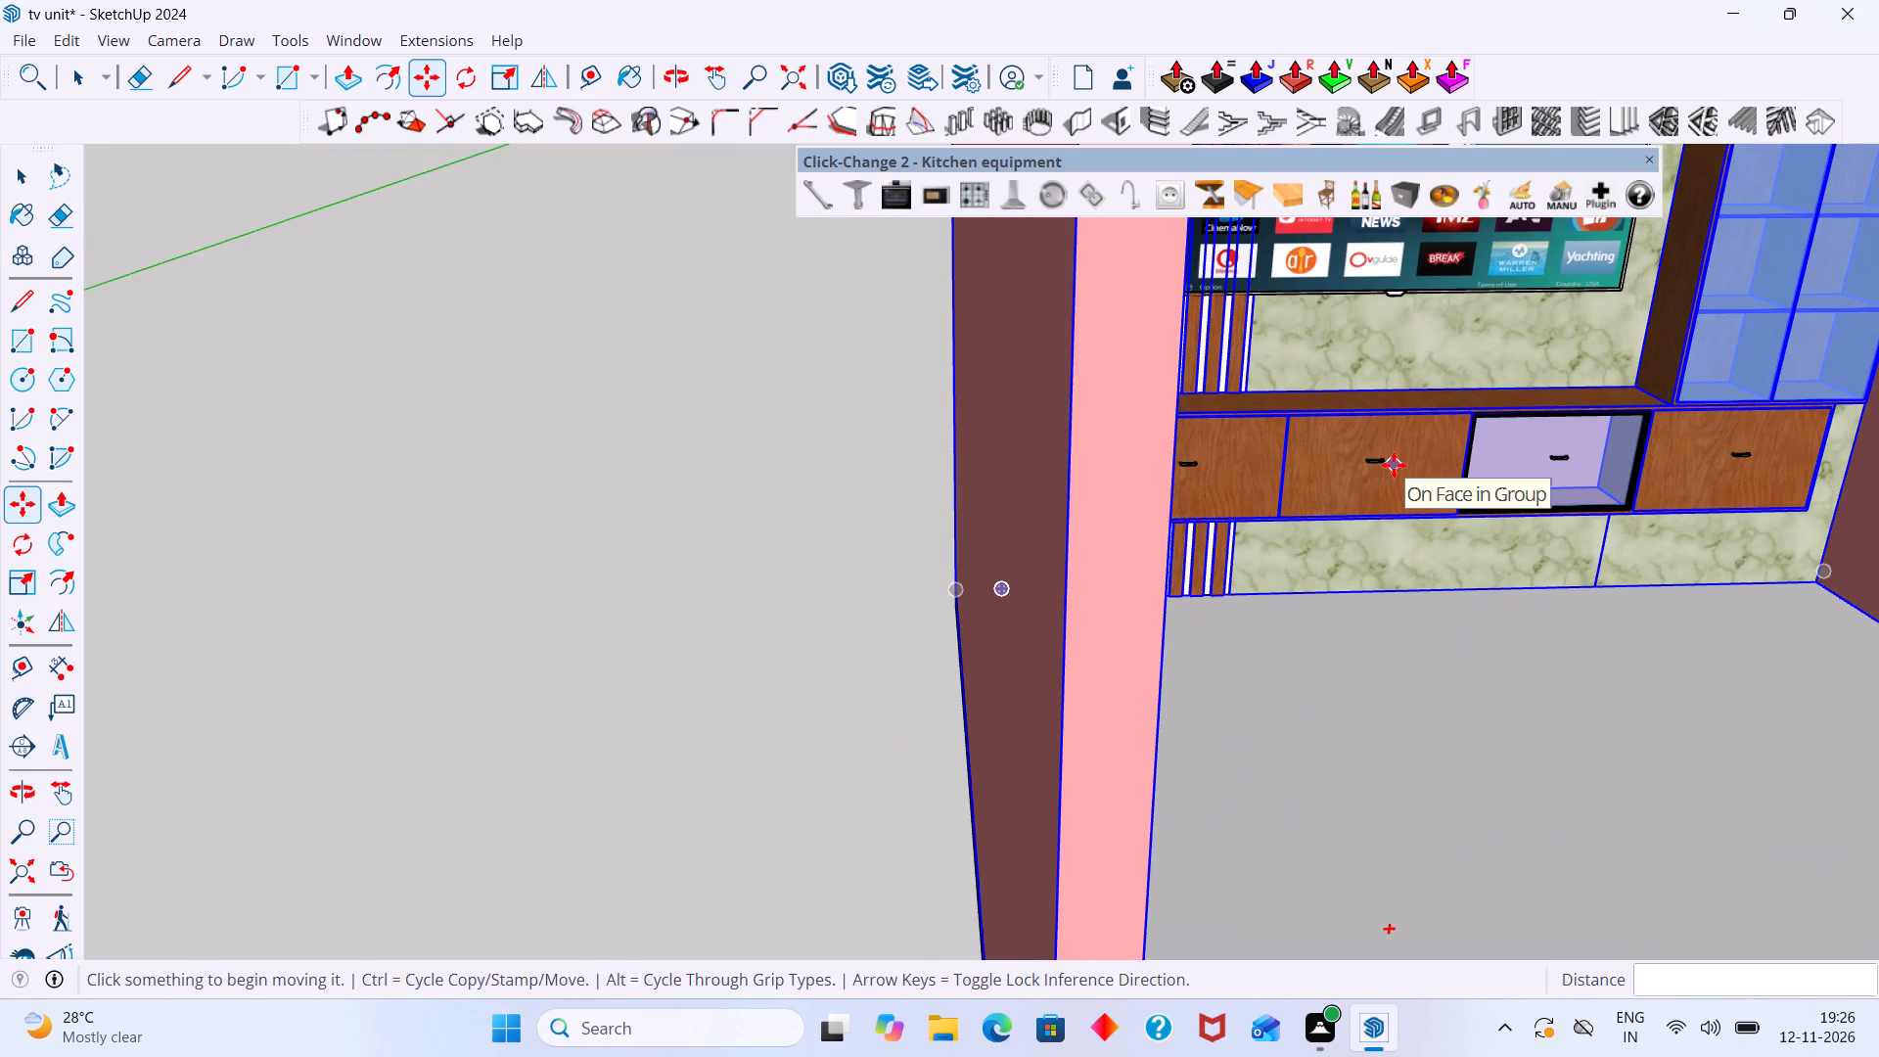
{"action": "key", "text": "space"}
Examine the row of handles and the whole TV wall from the open front of the room.
{"action": "scroll", "coordinate": [904, 610], "scroll_direction": "down", "scroll_amount": 2}
{"action": "middle_click_drag", "start_coordinate": [904, 610], "coordinate": [630, 577], "text": "shift"}
{"action": "scroll", "coordinate": [649, 579], "scroll_direction": "down", "scroll_amount": 3}
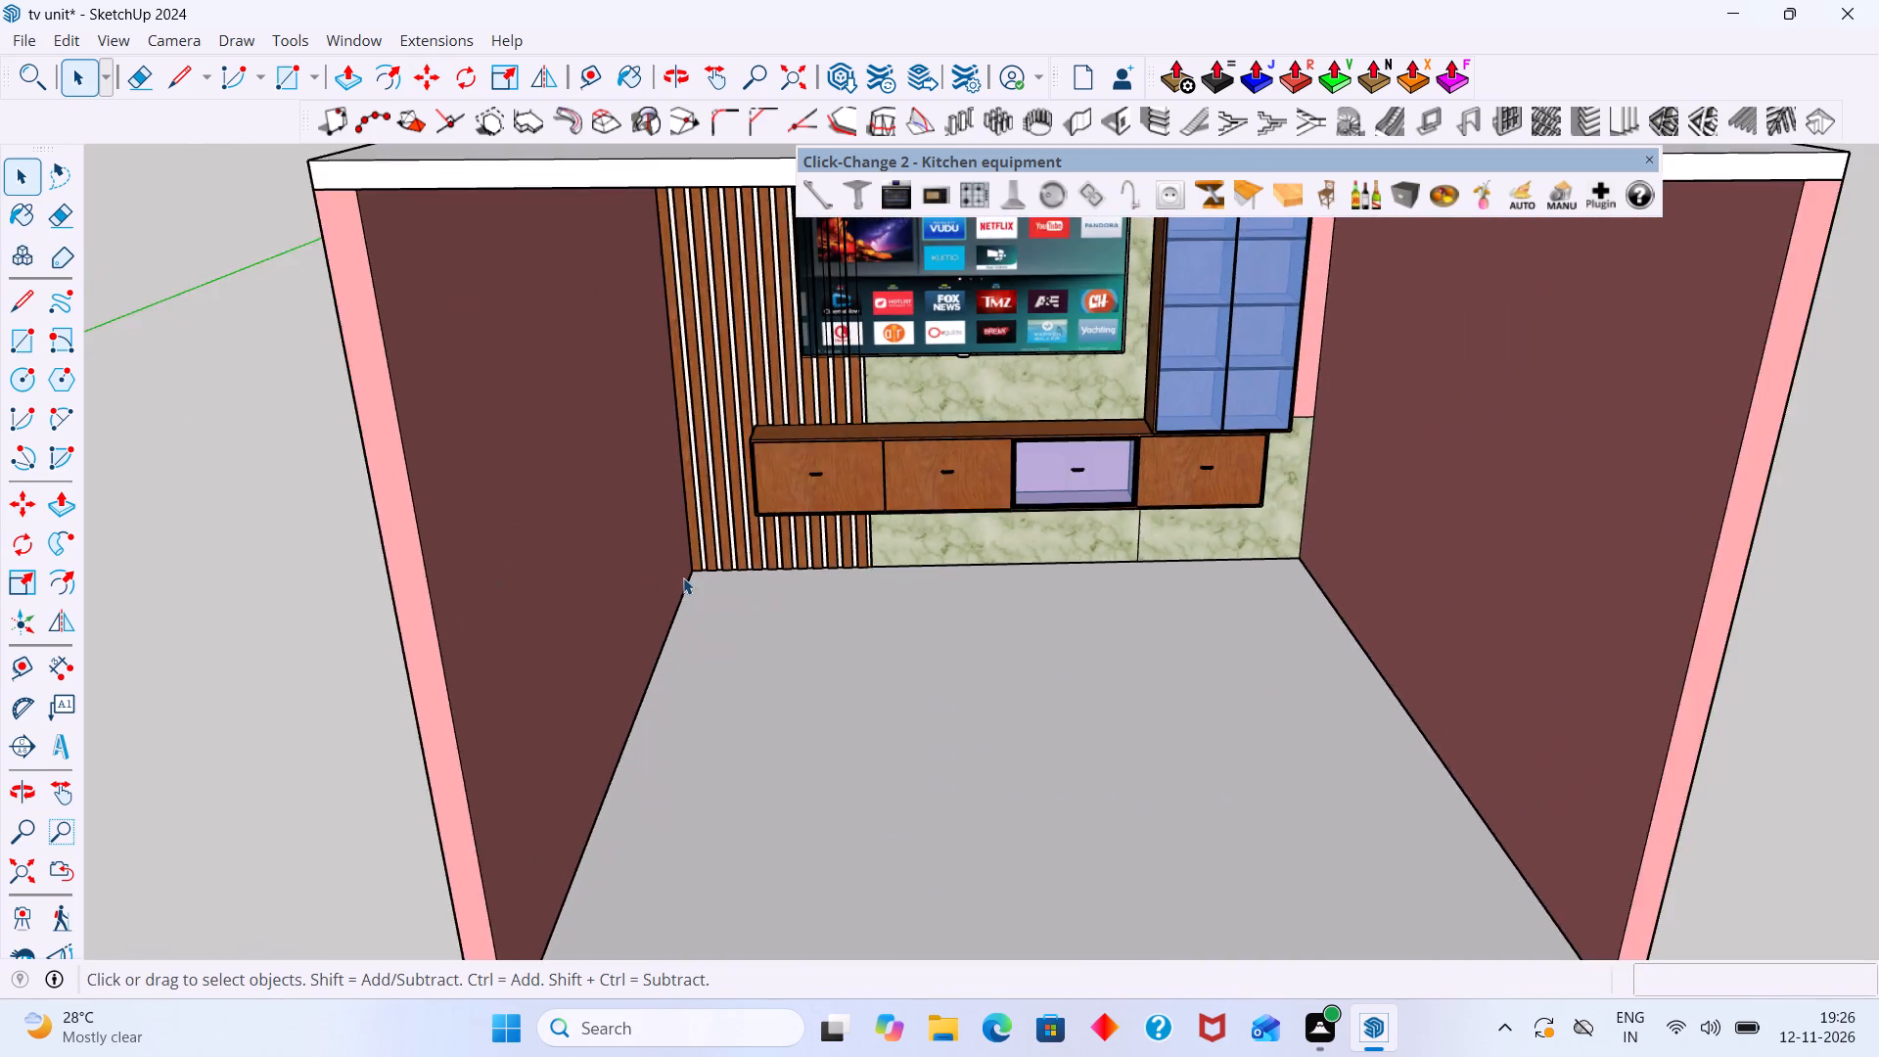
{"action": "scroll", "coordinate": [683, 577], "scroll_direction": "down", "scroll_amount": 3}
{"action": "middle_click_drag", "start_coordinate": [834, 570], "coordinate": [893, 449]}
{"action": "scroll", "coordinate": [982, 366], "scroll_direction": "up", "scroll_amount": 5}
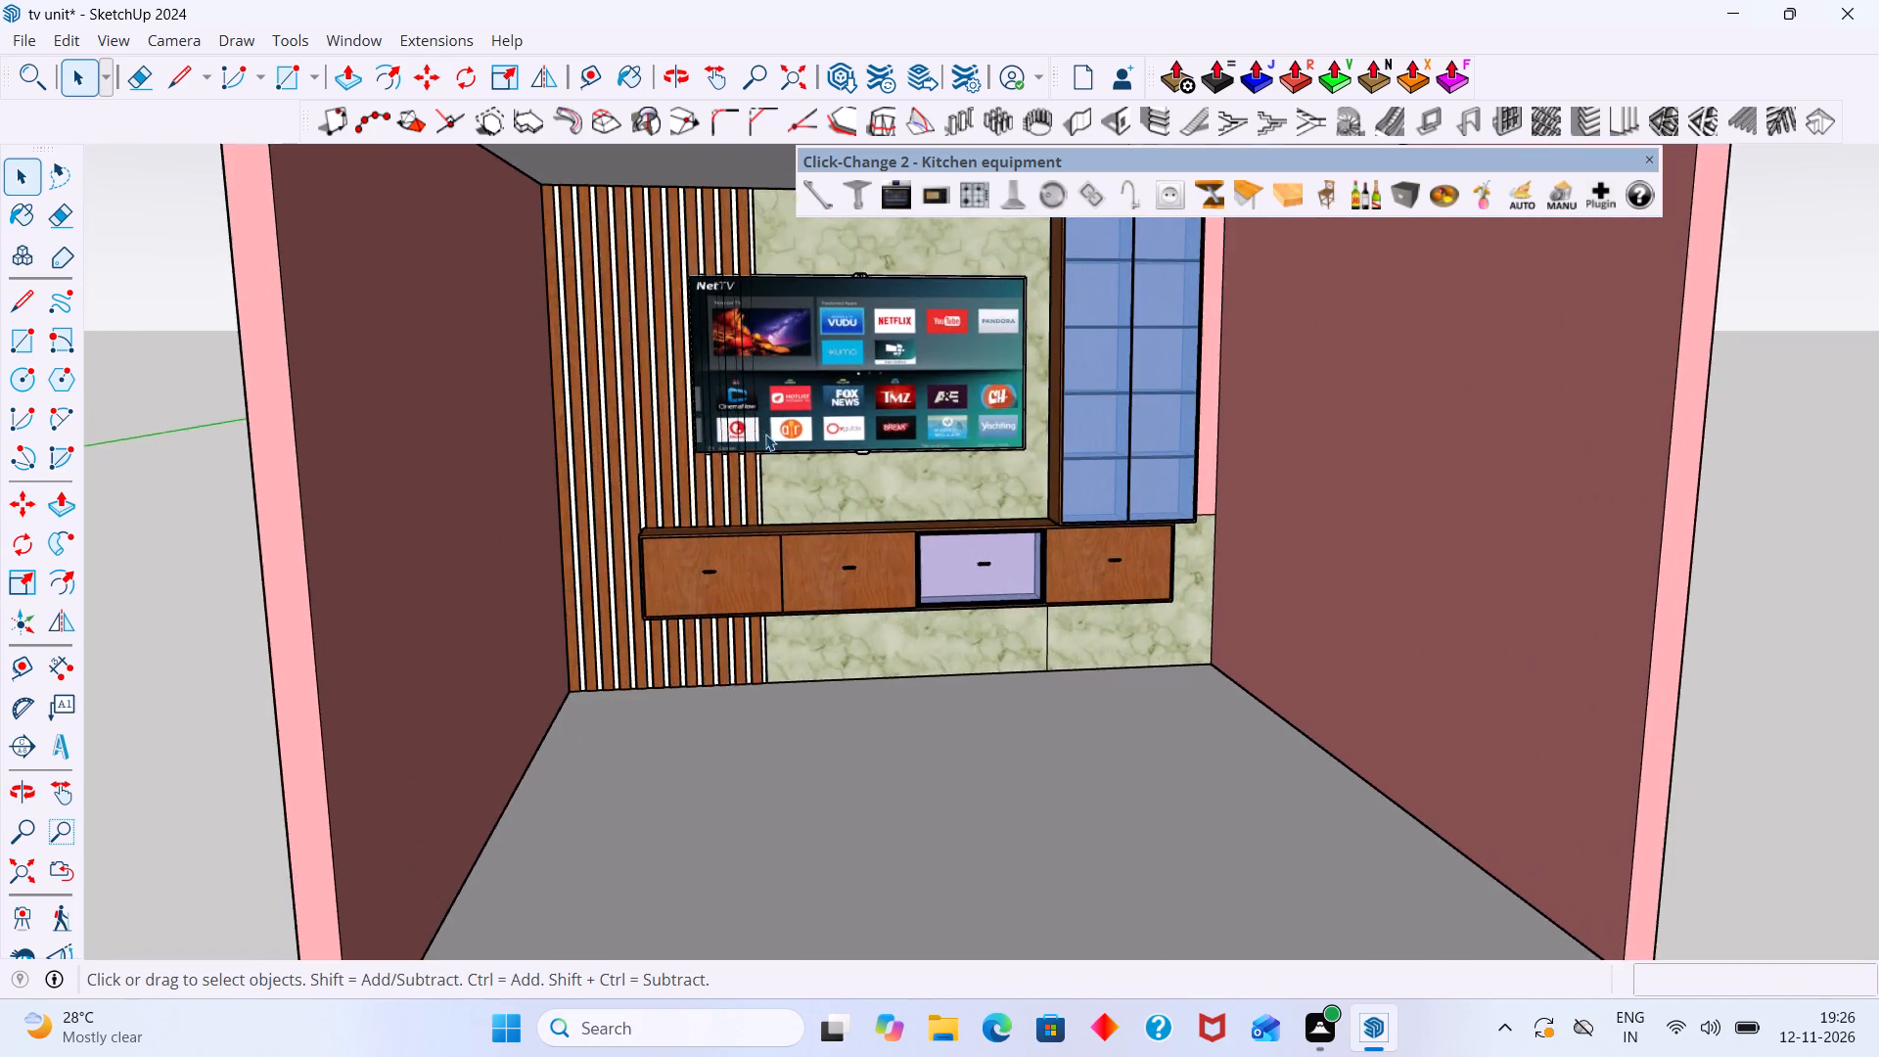
{"action": "scroll", "coordinate": [765, 434], "scroll_direction": "up", "scroll_amount": 1}
{"action": "scroll", "coordinate": [739, 460], "scroll_direction": "down", "scroll_amount": 5}
{"action": "left_click", "coordinate": [1524, 684]}
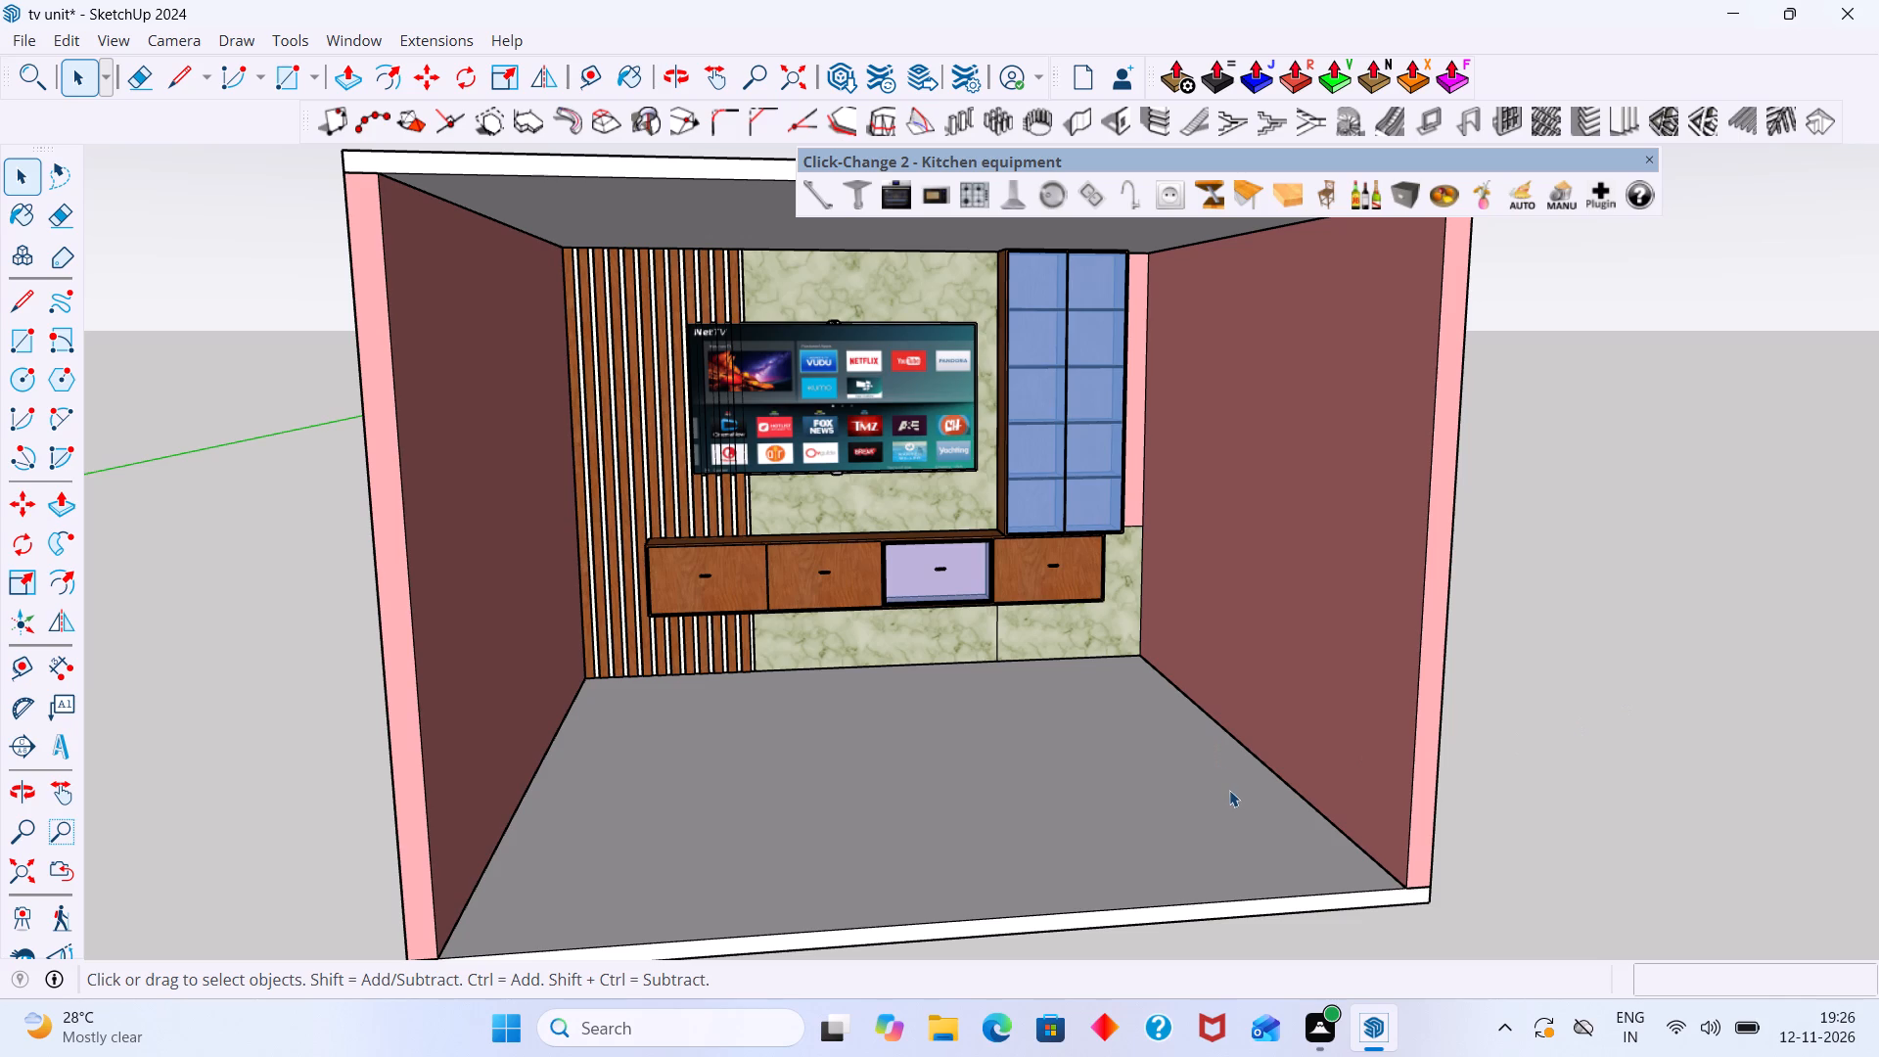
{"action": "scroll", "coordinate": [1229, 790], "scroll_direction": "down", "scroll_amount": 4}
{"action": "middle_click_drag", "start_coordinate": [1220, 813], "coordinate": [1045, 678]}
{"action": "scroll", "coordinate": [1027, 680], "scroll_direction": "down", "scroll_amount": 6}
{"action": "middle_click_drag", "start_coordinate": [996, 716], "coordinate": [929, 651]}
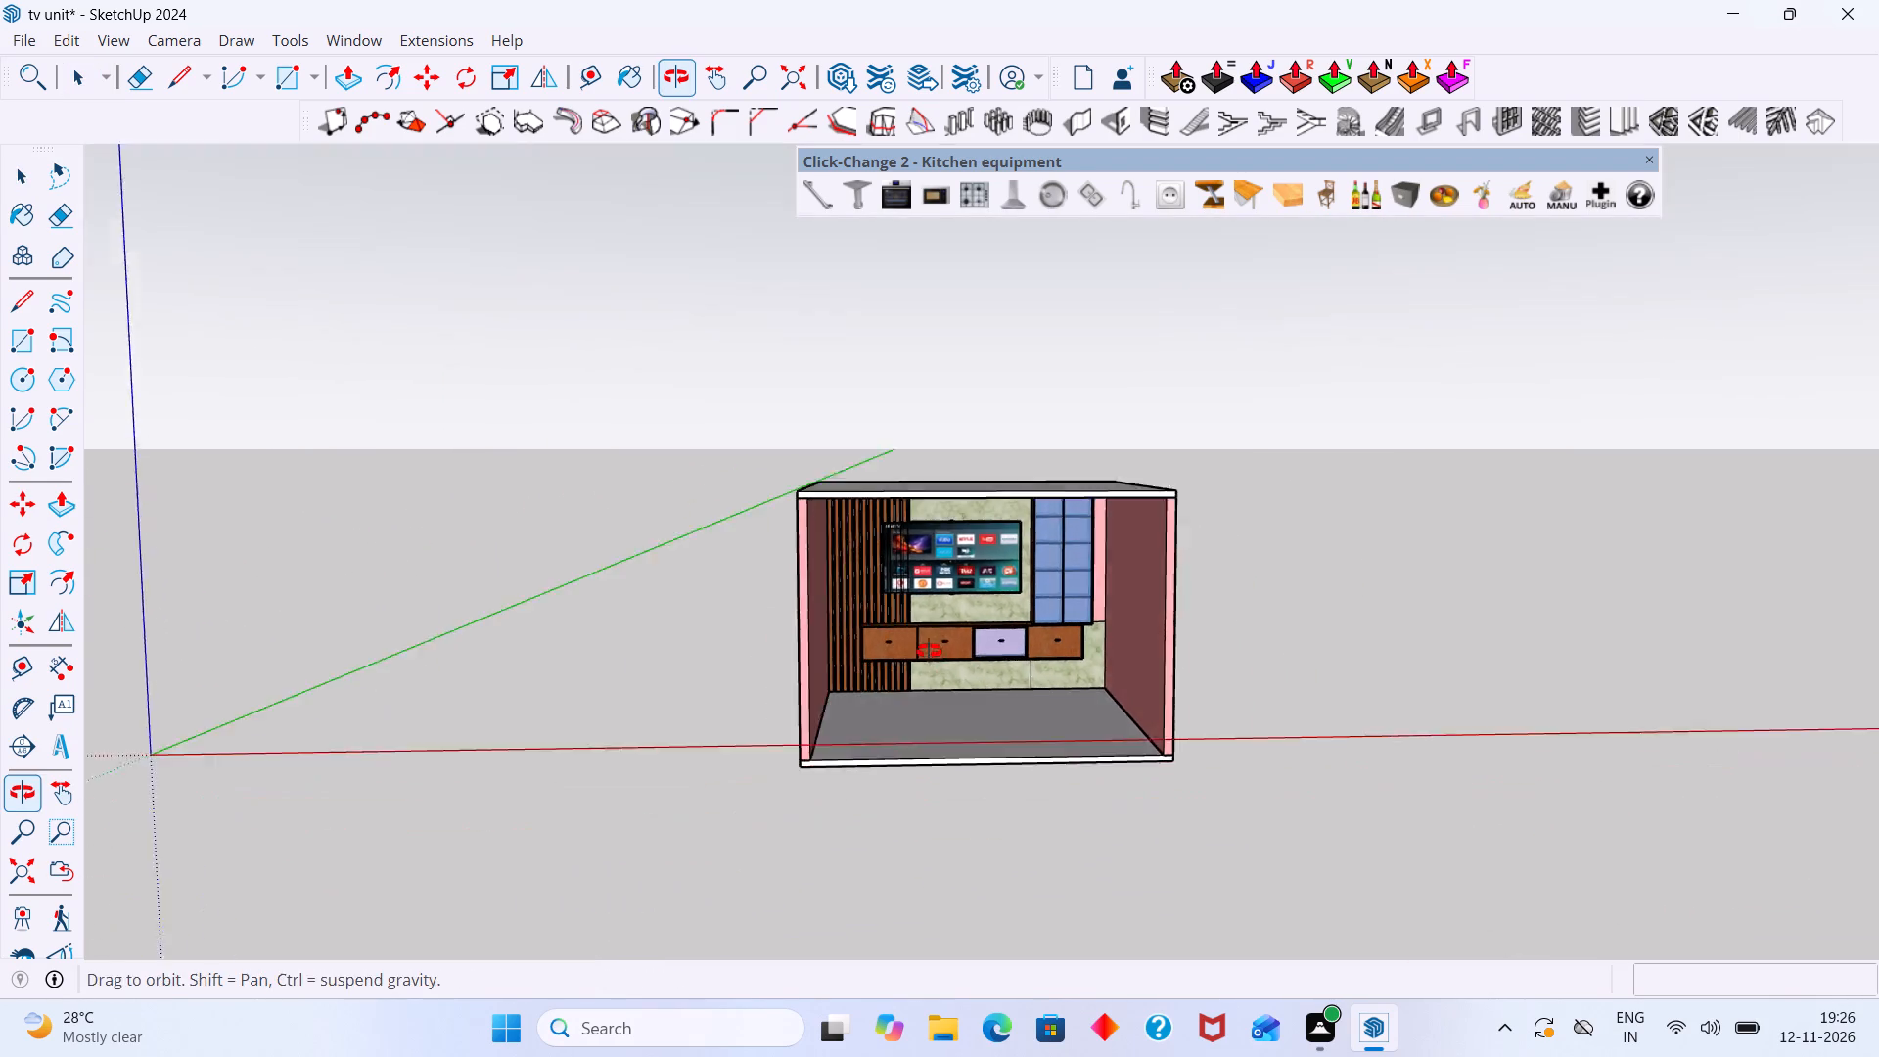
{"action": "middle_click_drag", "start_coordinate": [929, 651], "coordinate": [927, 650]}
{"action": "scroll", "coordinate": [927, 694], "scroll_direction": "up", "scroll_amount": 6}
{"action": "middle_click_drag", "start_coordinate": [934, 703], "coordinate": [966, 817]}
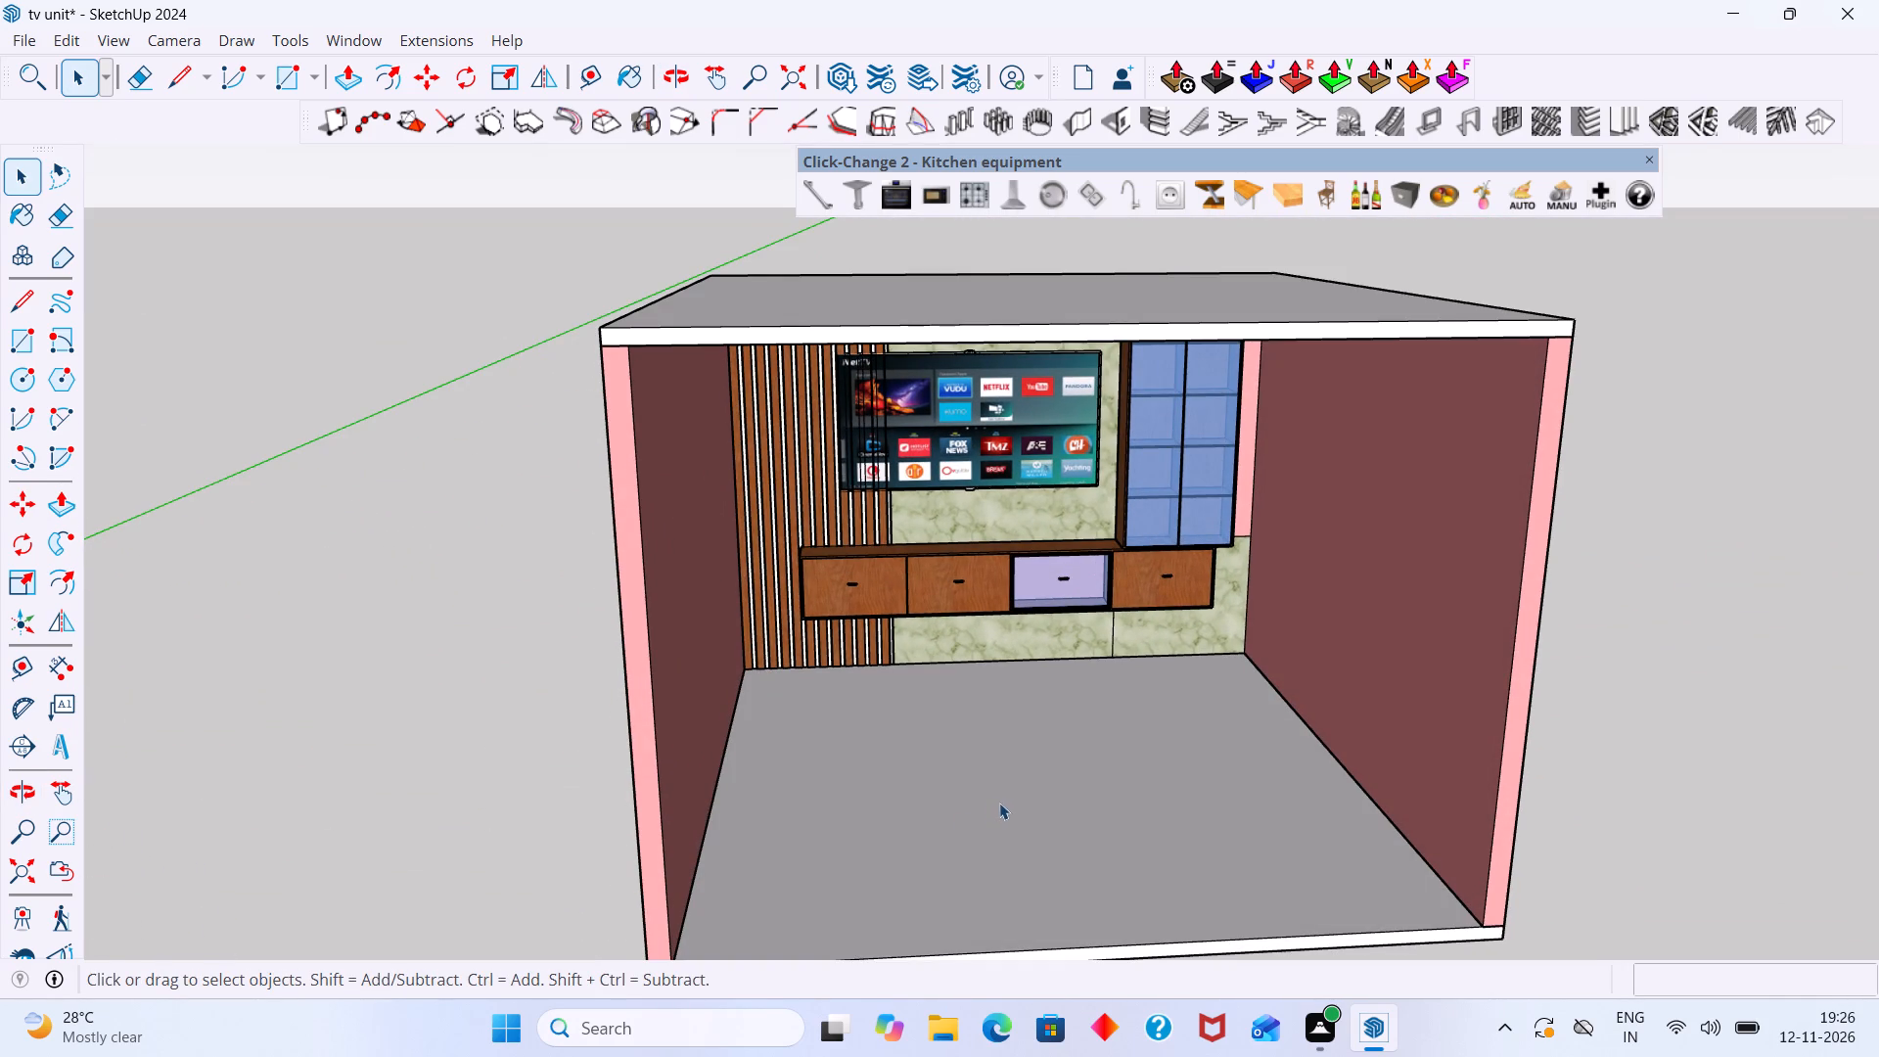
{"action": "scroll", "coordinate": [999, 805], "scroll_direction": "up", "scroll_amount": 5}
{"action": "scroll", "coordinate": [998, 790], "scroll_direction": "down", "scroll_amount": 5}
{"action": "scroll", "coordinate": [1059, 731], "scroll_direction": "down", "scroll_amount": 2}
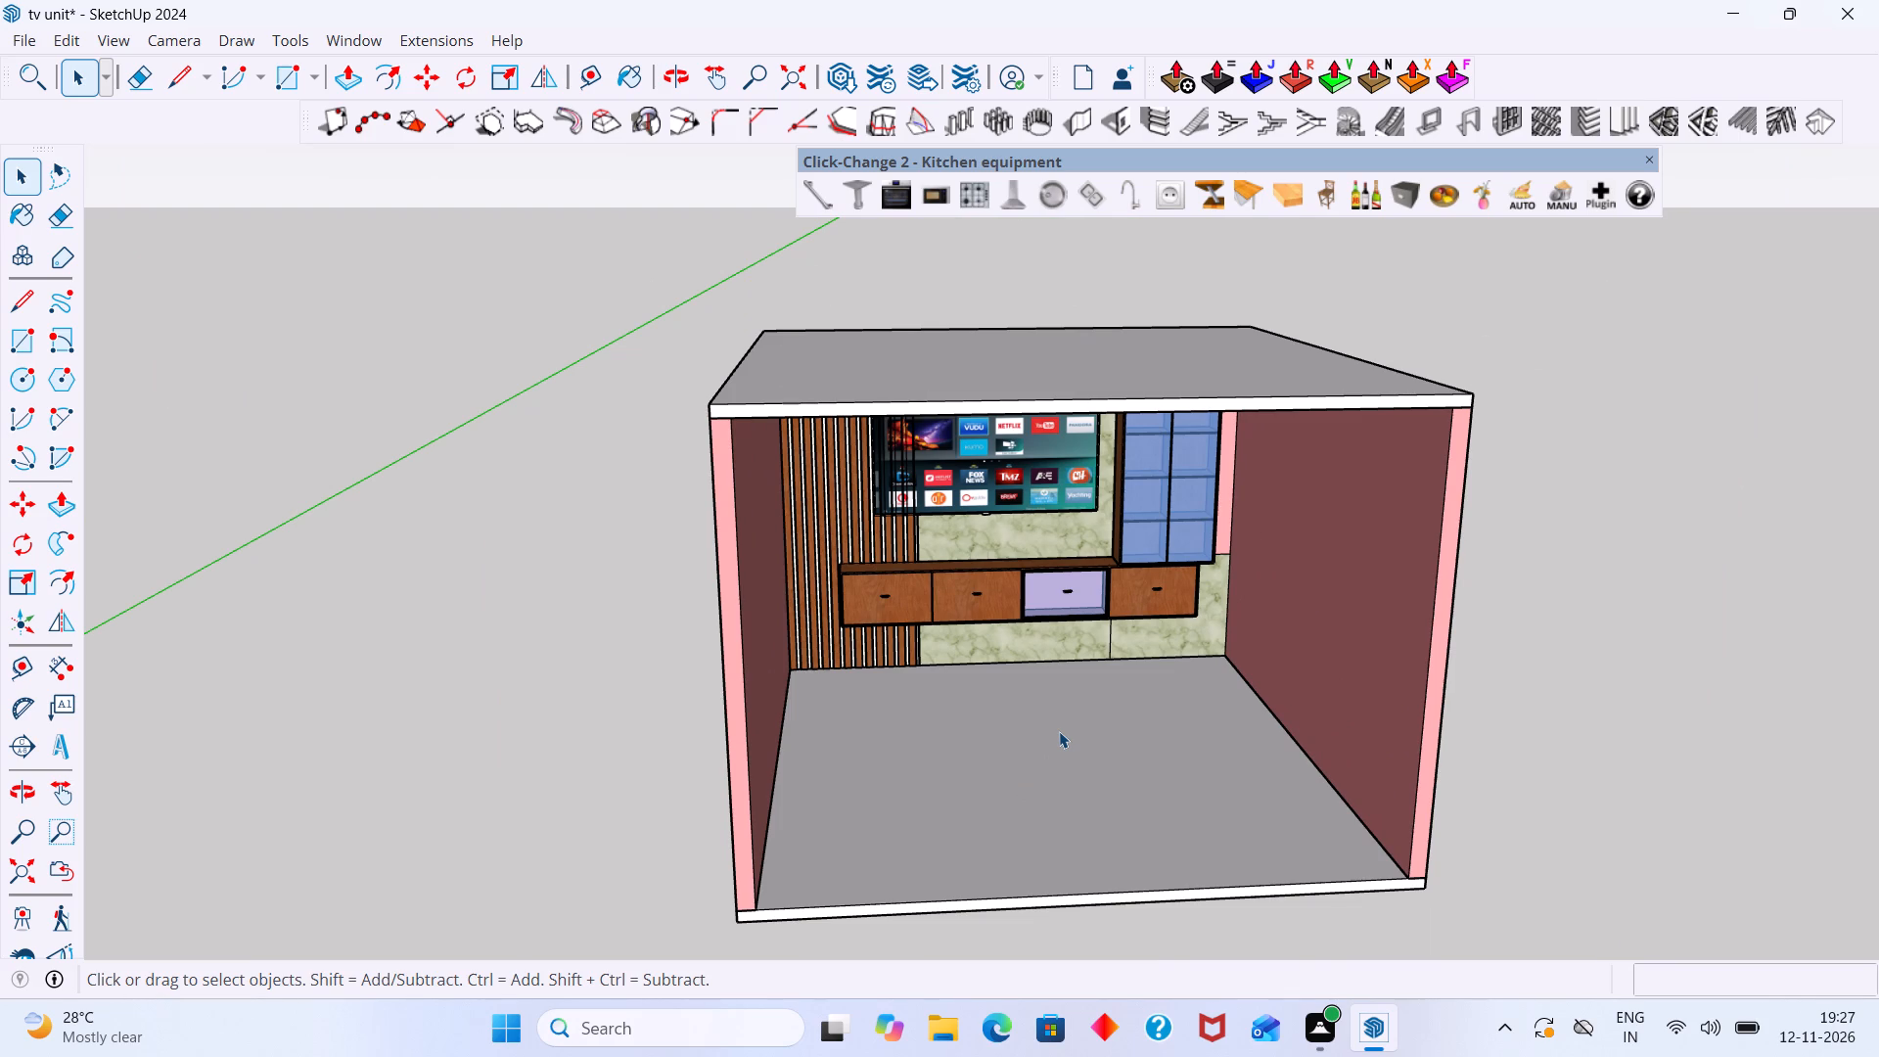
{"action": "scroll", "coordinate": [1051, 727], "scroll_direction": "down", "scroll_amount": 2}
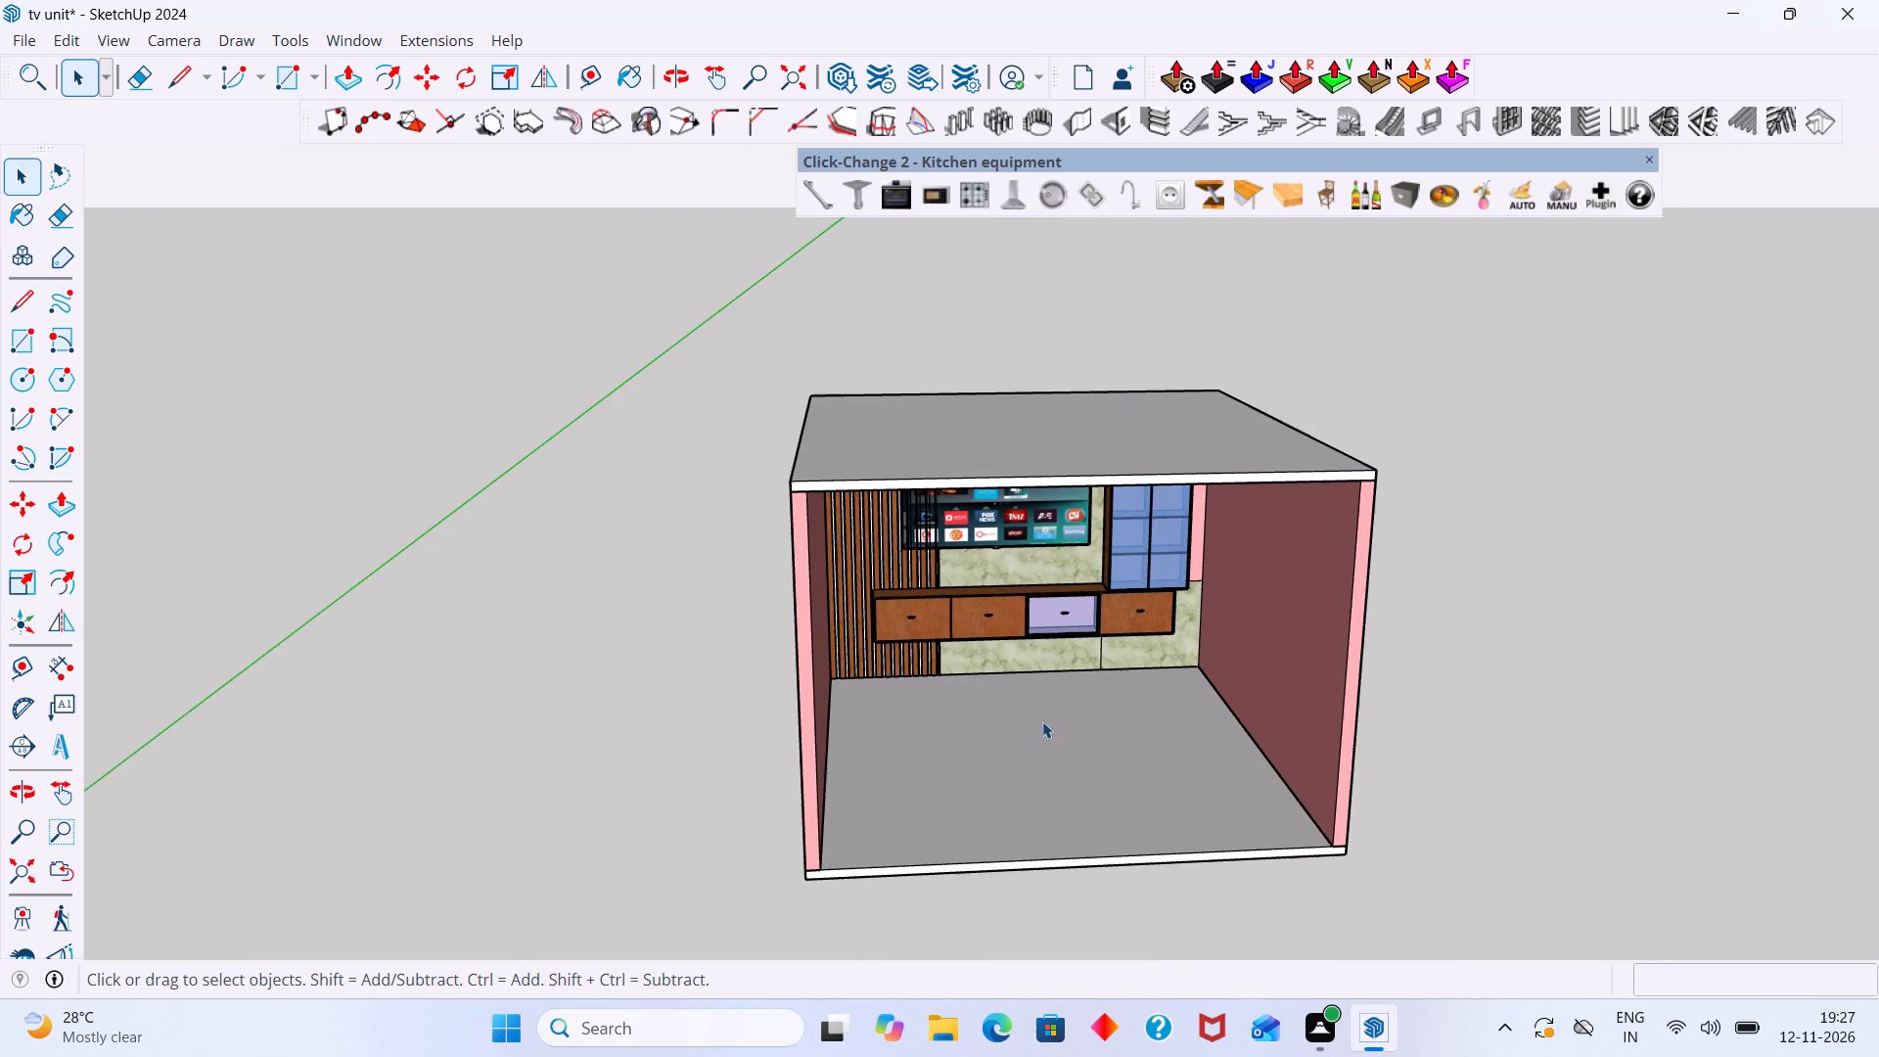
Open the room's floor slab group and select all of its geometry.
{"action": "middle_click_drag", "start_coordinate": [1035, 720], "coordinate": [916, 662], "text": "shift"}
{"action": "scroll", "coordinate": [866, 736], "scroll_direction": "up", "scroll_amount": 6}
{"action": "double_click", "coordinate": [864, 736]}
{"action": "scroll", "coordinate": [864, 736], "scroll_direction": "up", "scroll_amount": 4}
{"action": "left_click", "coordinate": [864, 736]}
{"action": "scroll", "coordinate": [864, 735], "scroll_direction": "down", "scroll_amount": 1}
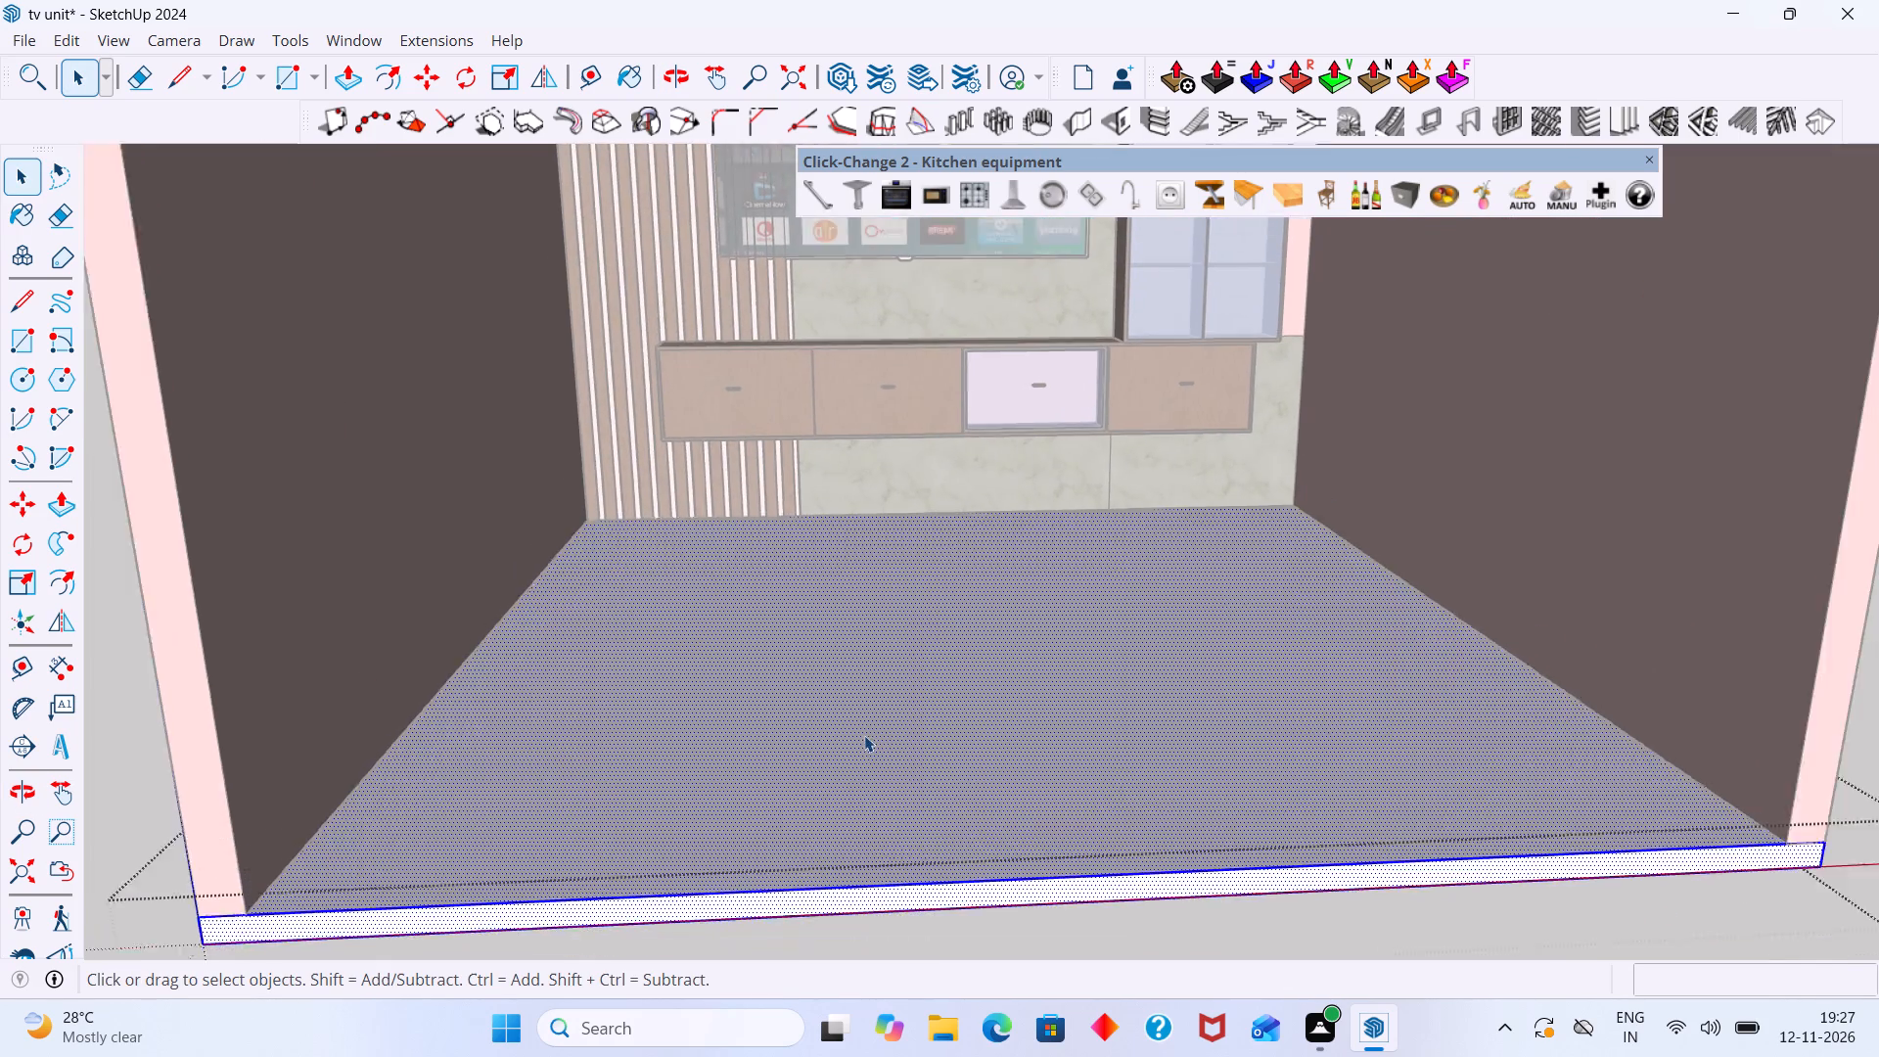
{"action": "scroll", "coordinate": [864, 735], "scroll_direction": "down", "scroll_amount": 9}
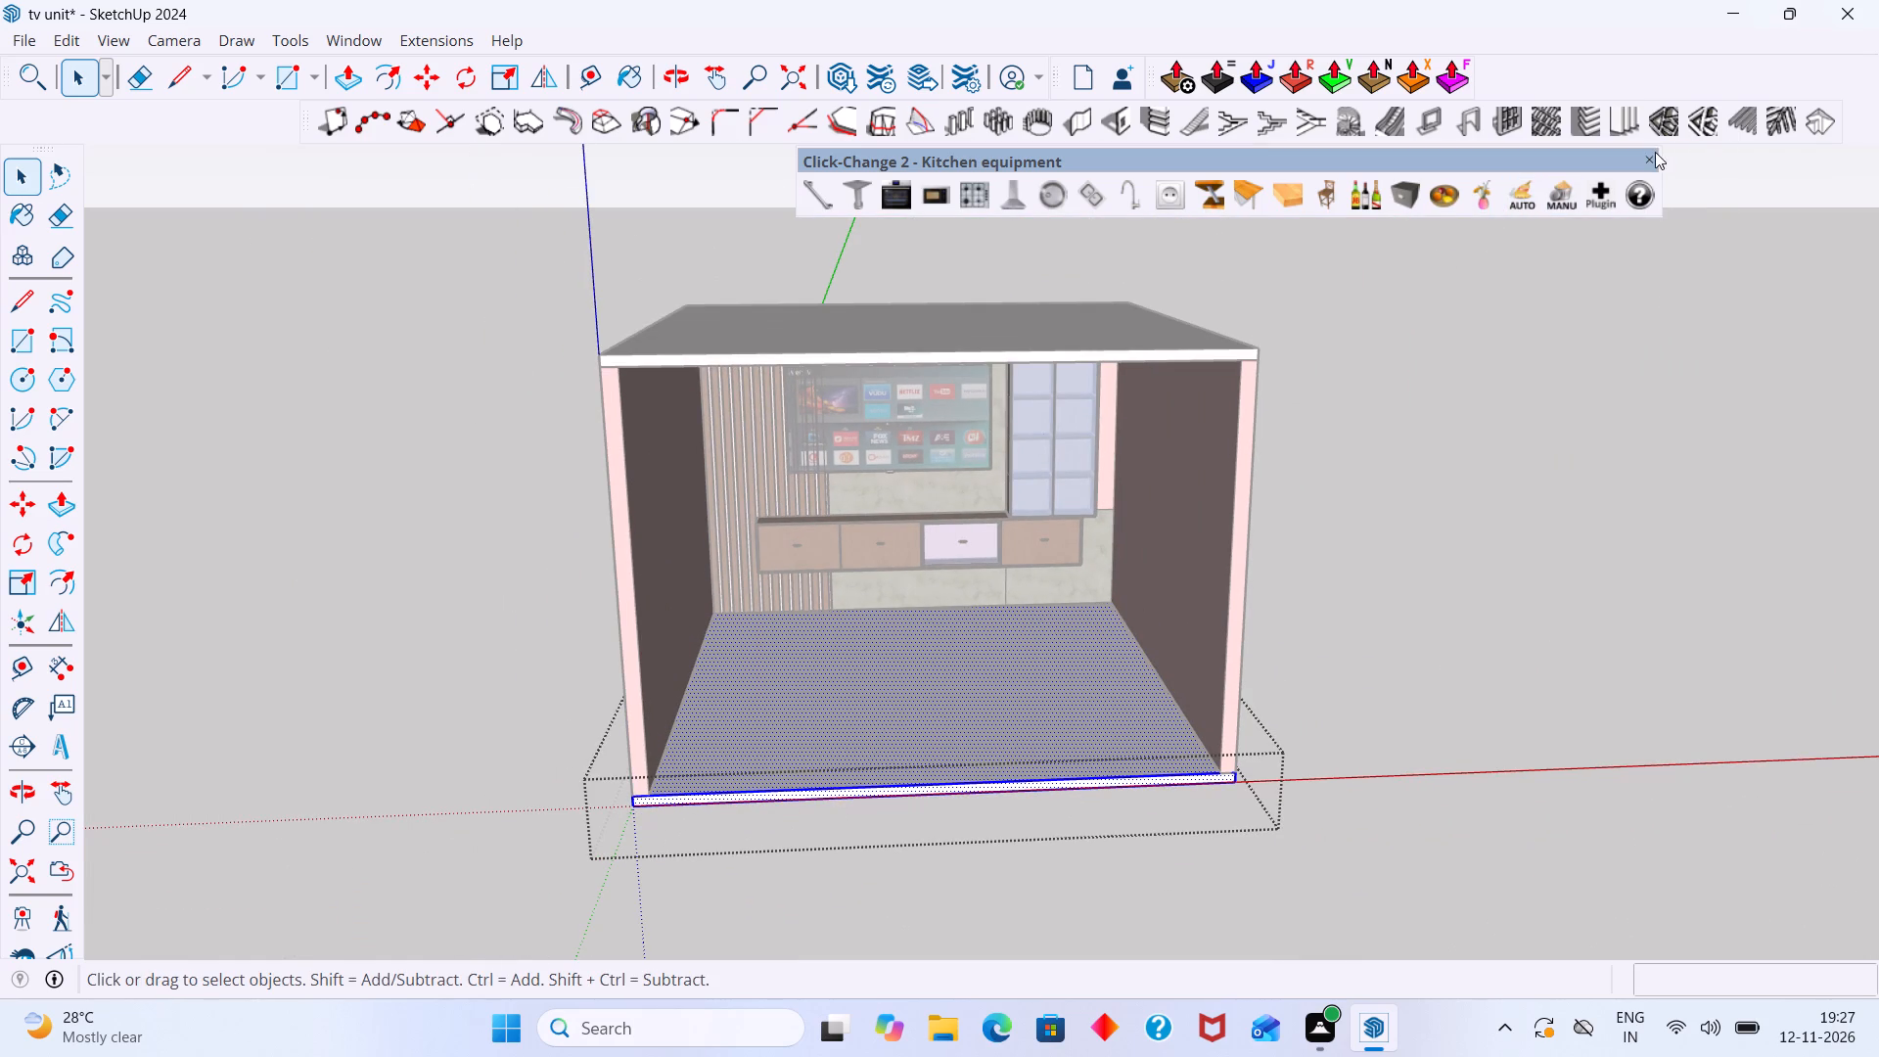
Hide the Click-Change 2, 1001bit and Fredo6_JointPushPull toolbars and close the floor group.
{"action": "left_click", "coordinate": [1655, 152]}
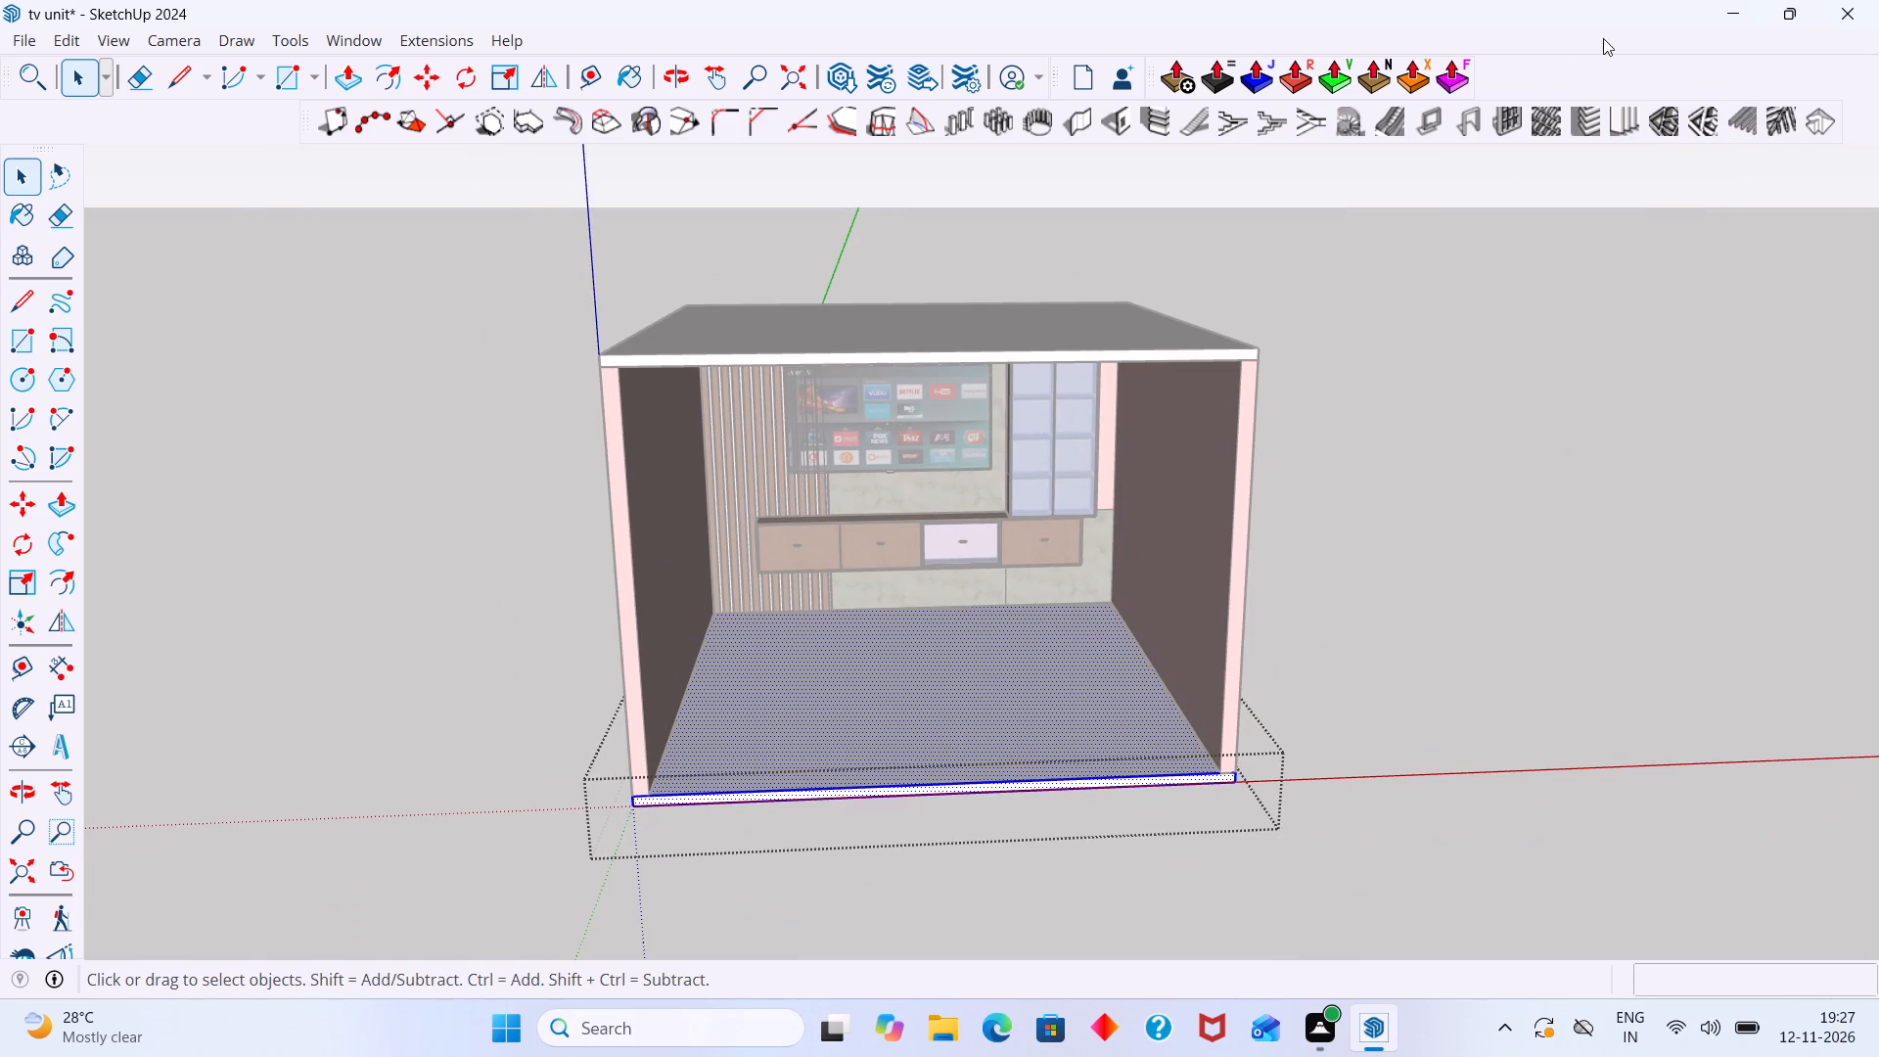
{"action": "right_click", "coordinate": [1624, 27]}
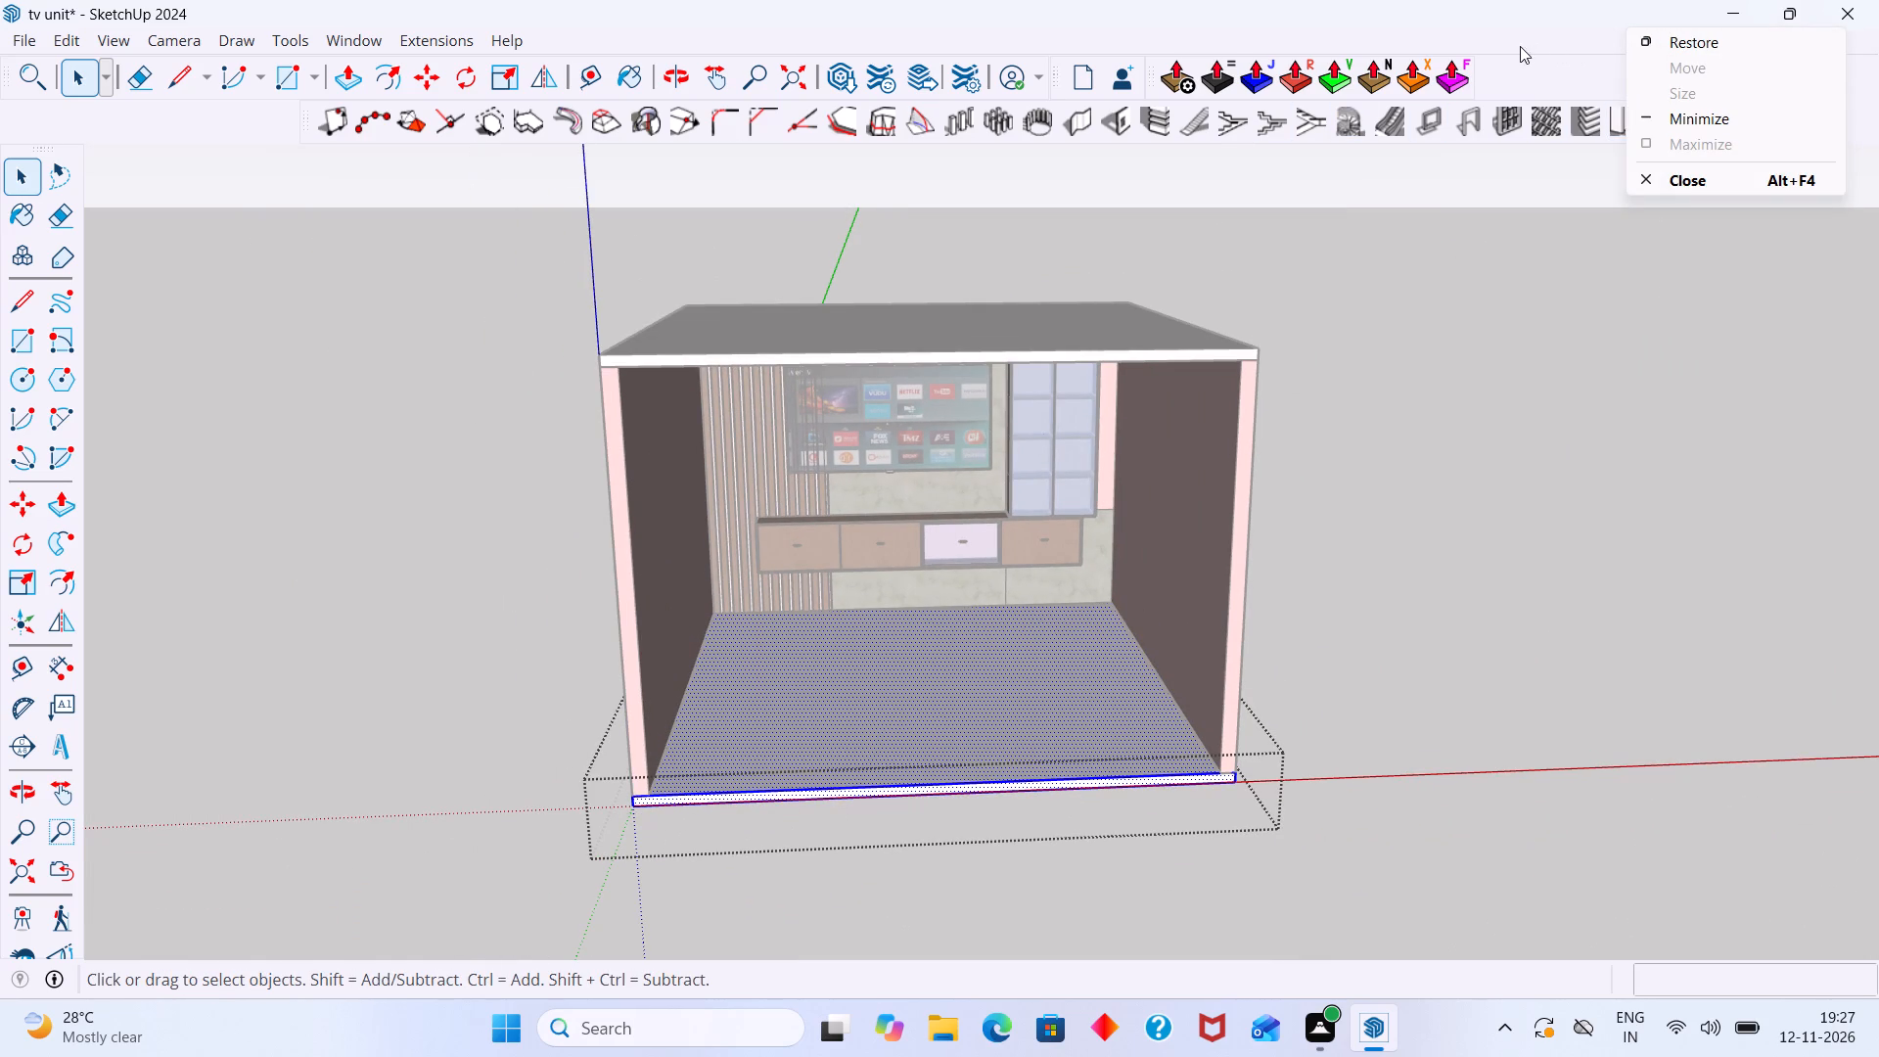
{"action": "left_click", "coordinate": [1519, 46]}
{"action": "right_click", "coordinate": [1567, 28]}
{"action": "left_click", "coordinate": [1438, 12]}
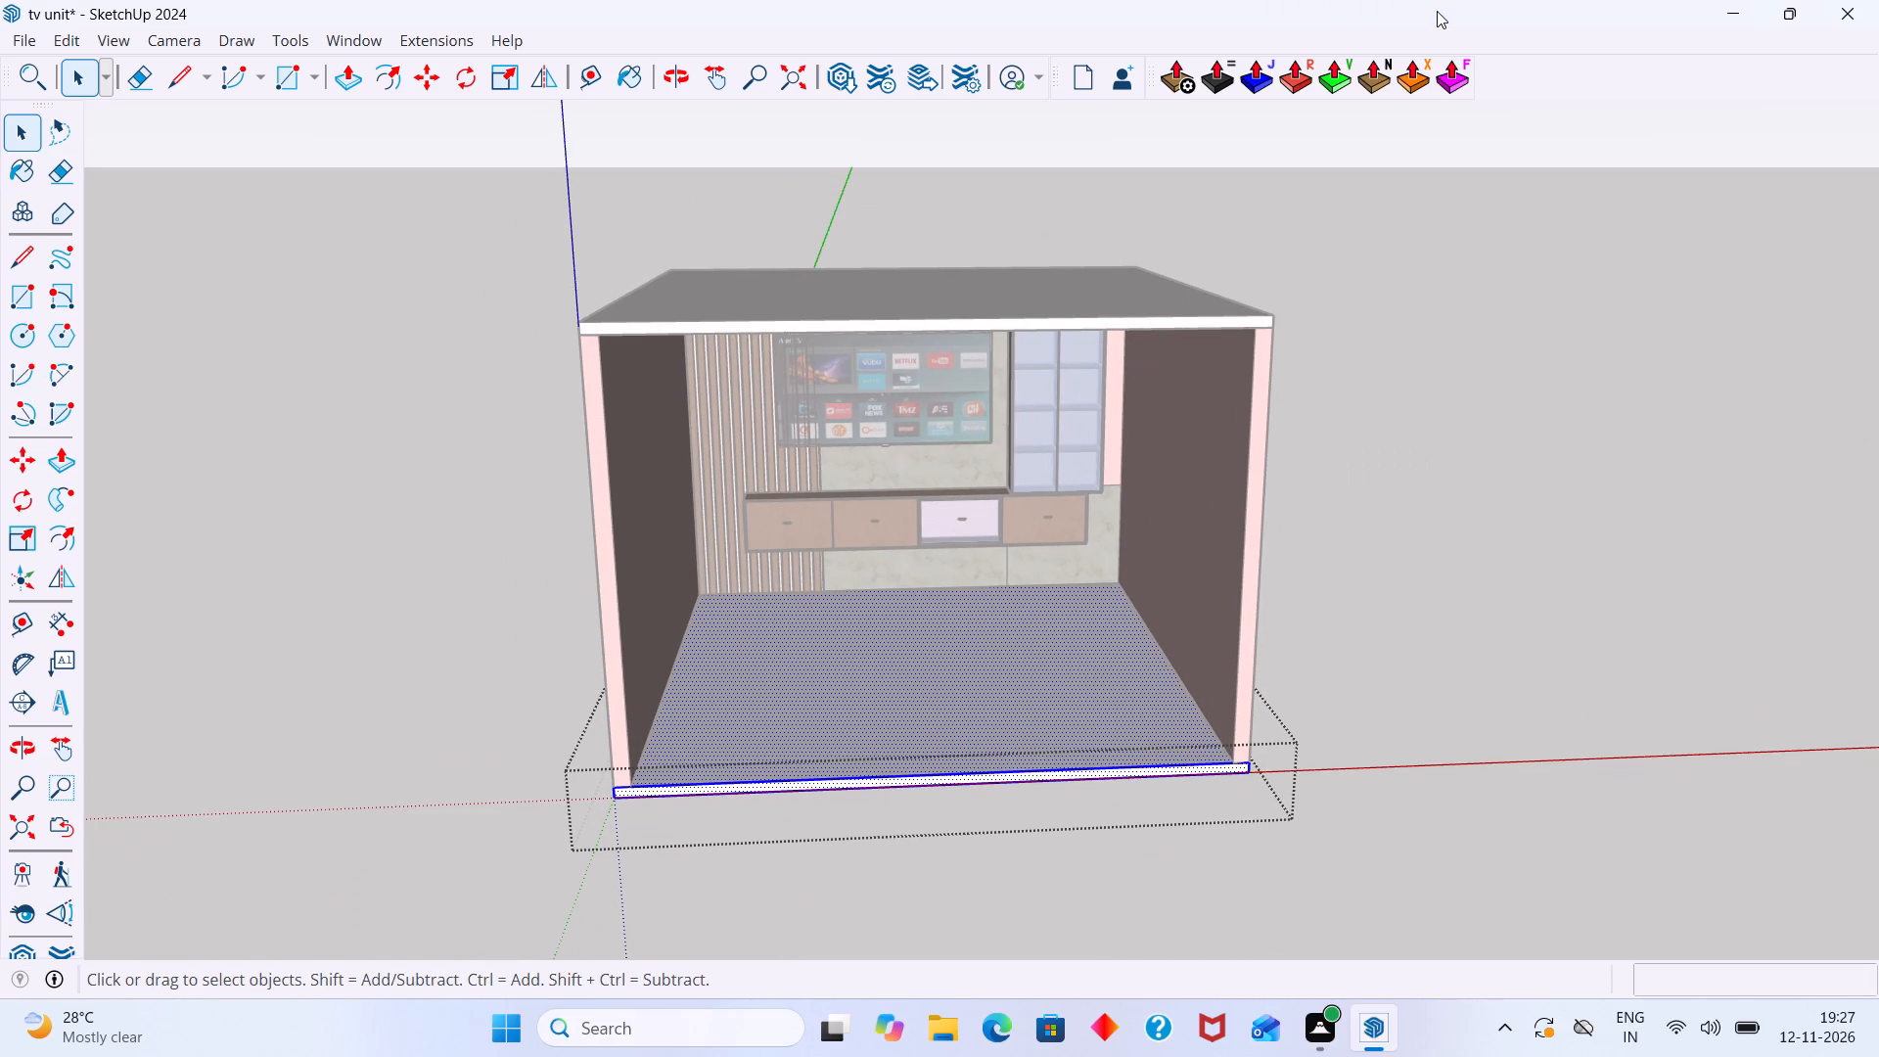
{"action": "right_click", "coordinate": [1486, 14]}
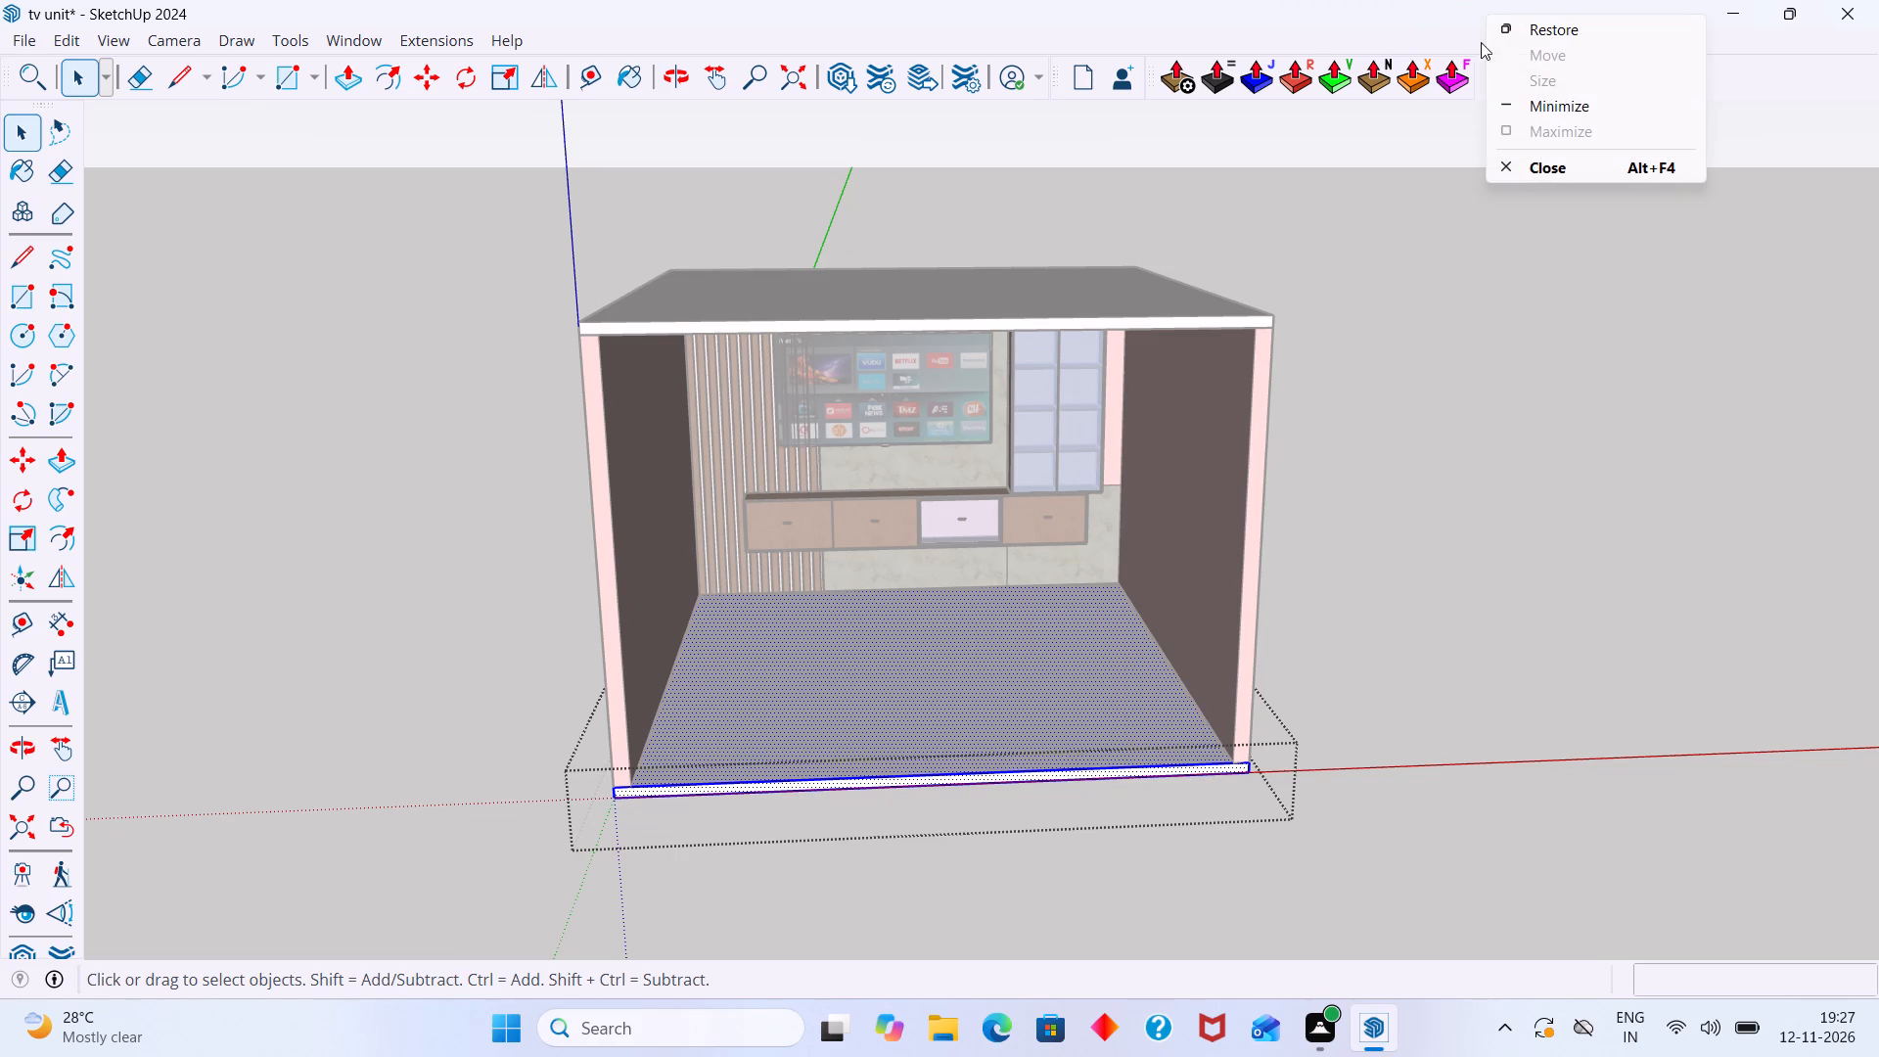
{"action": "left_click", "coordinate": [1470, 39]}
{"action": "right_click", "coordinate": [1535, 69]}
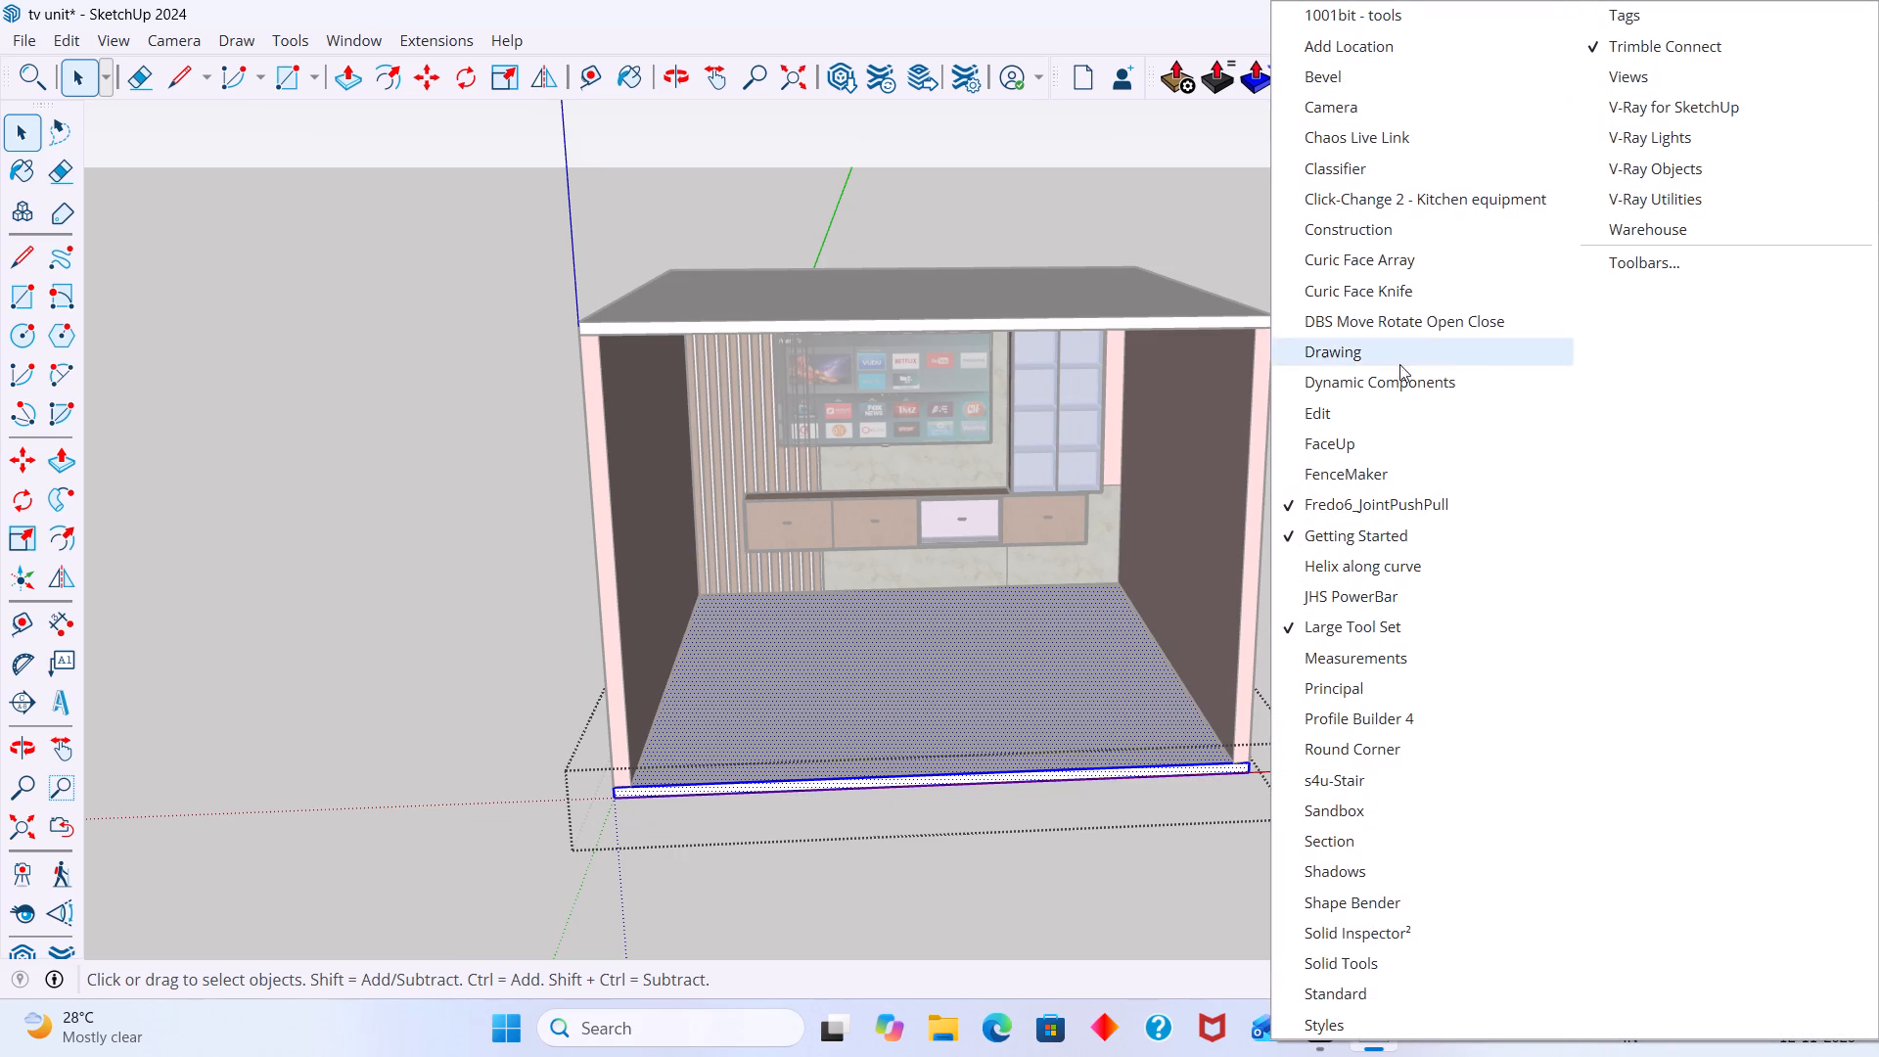
{"action": "left_click", "coordinate": [1386, 508]}
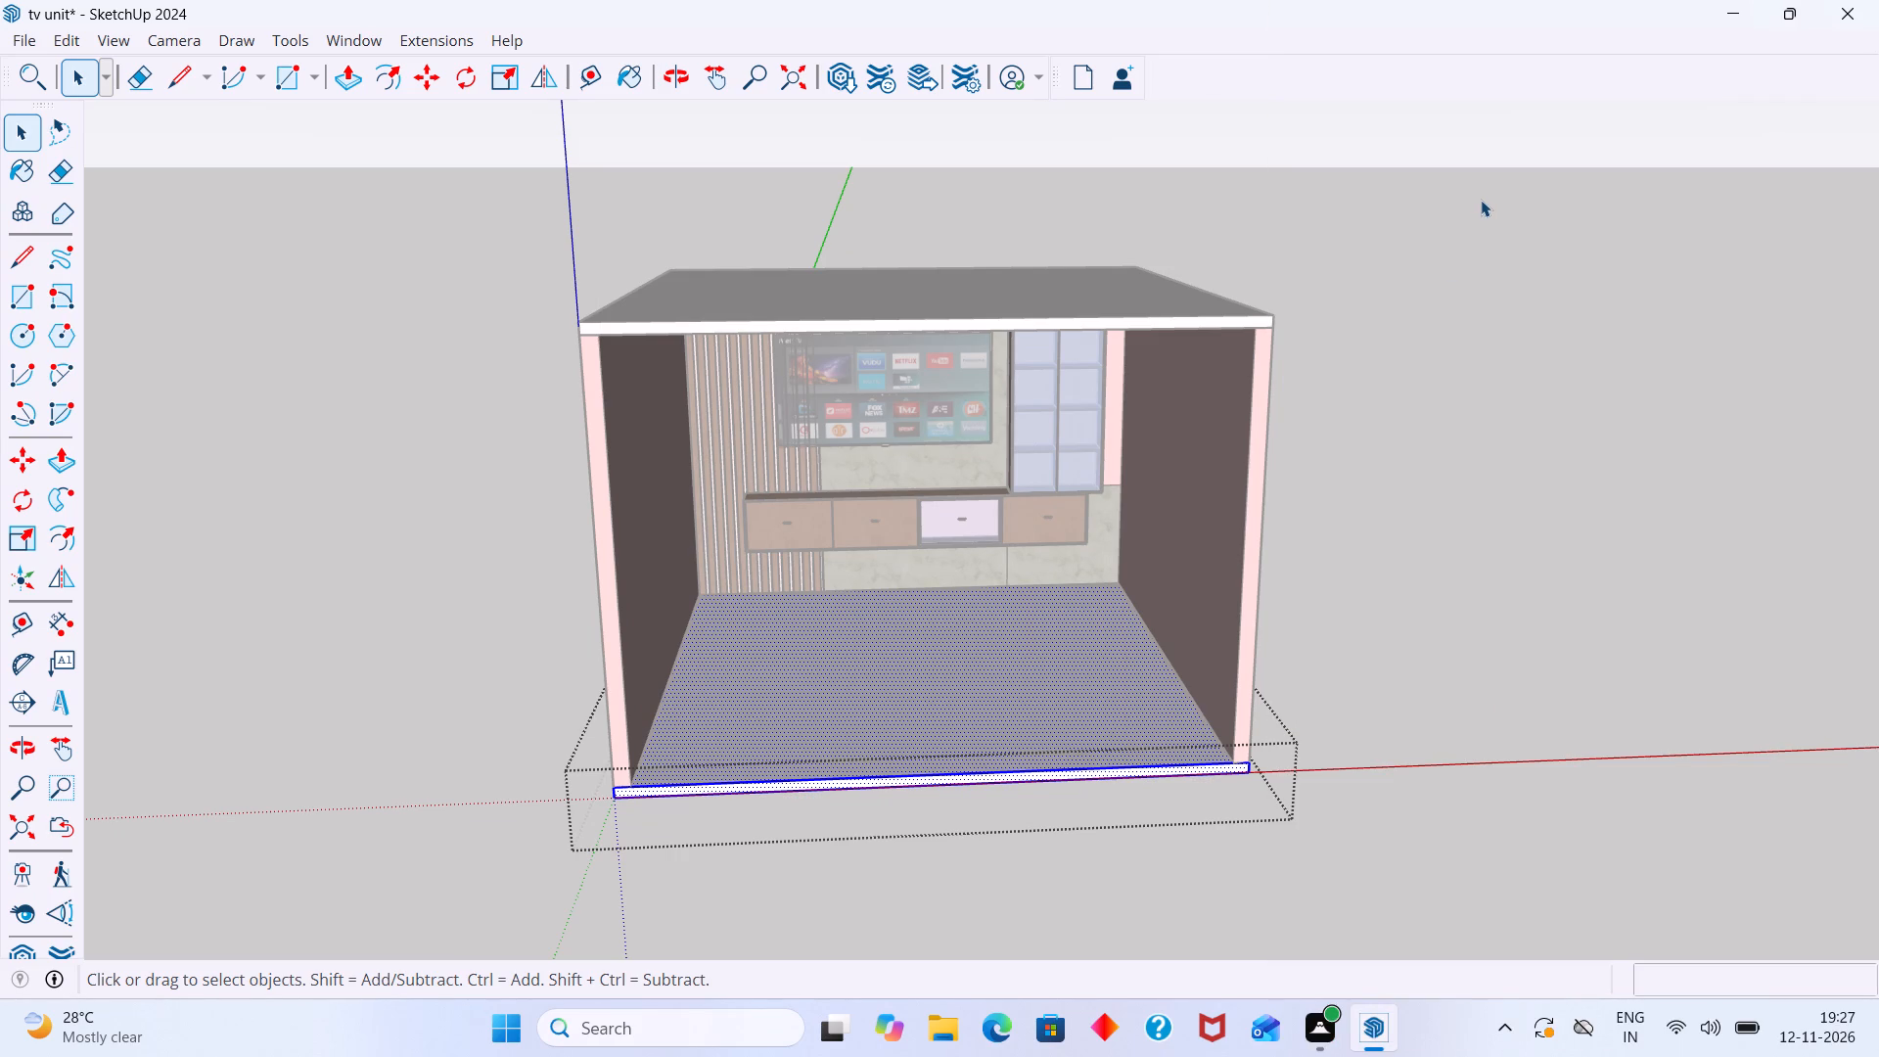
{"action": "right_click", "coordinate": [1497, 102]}
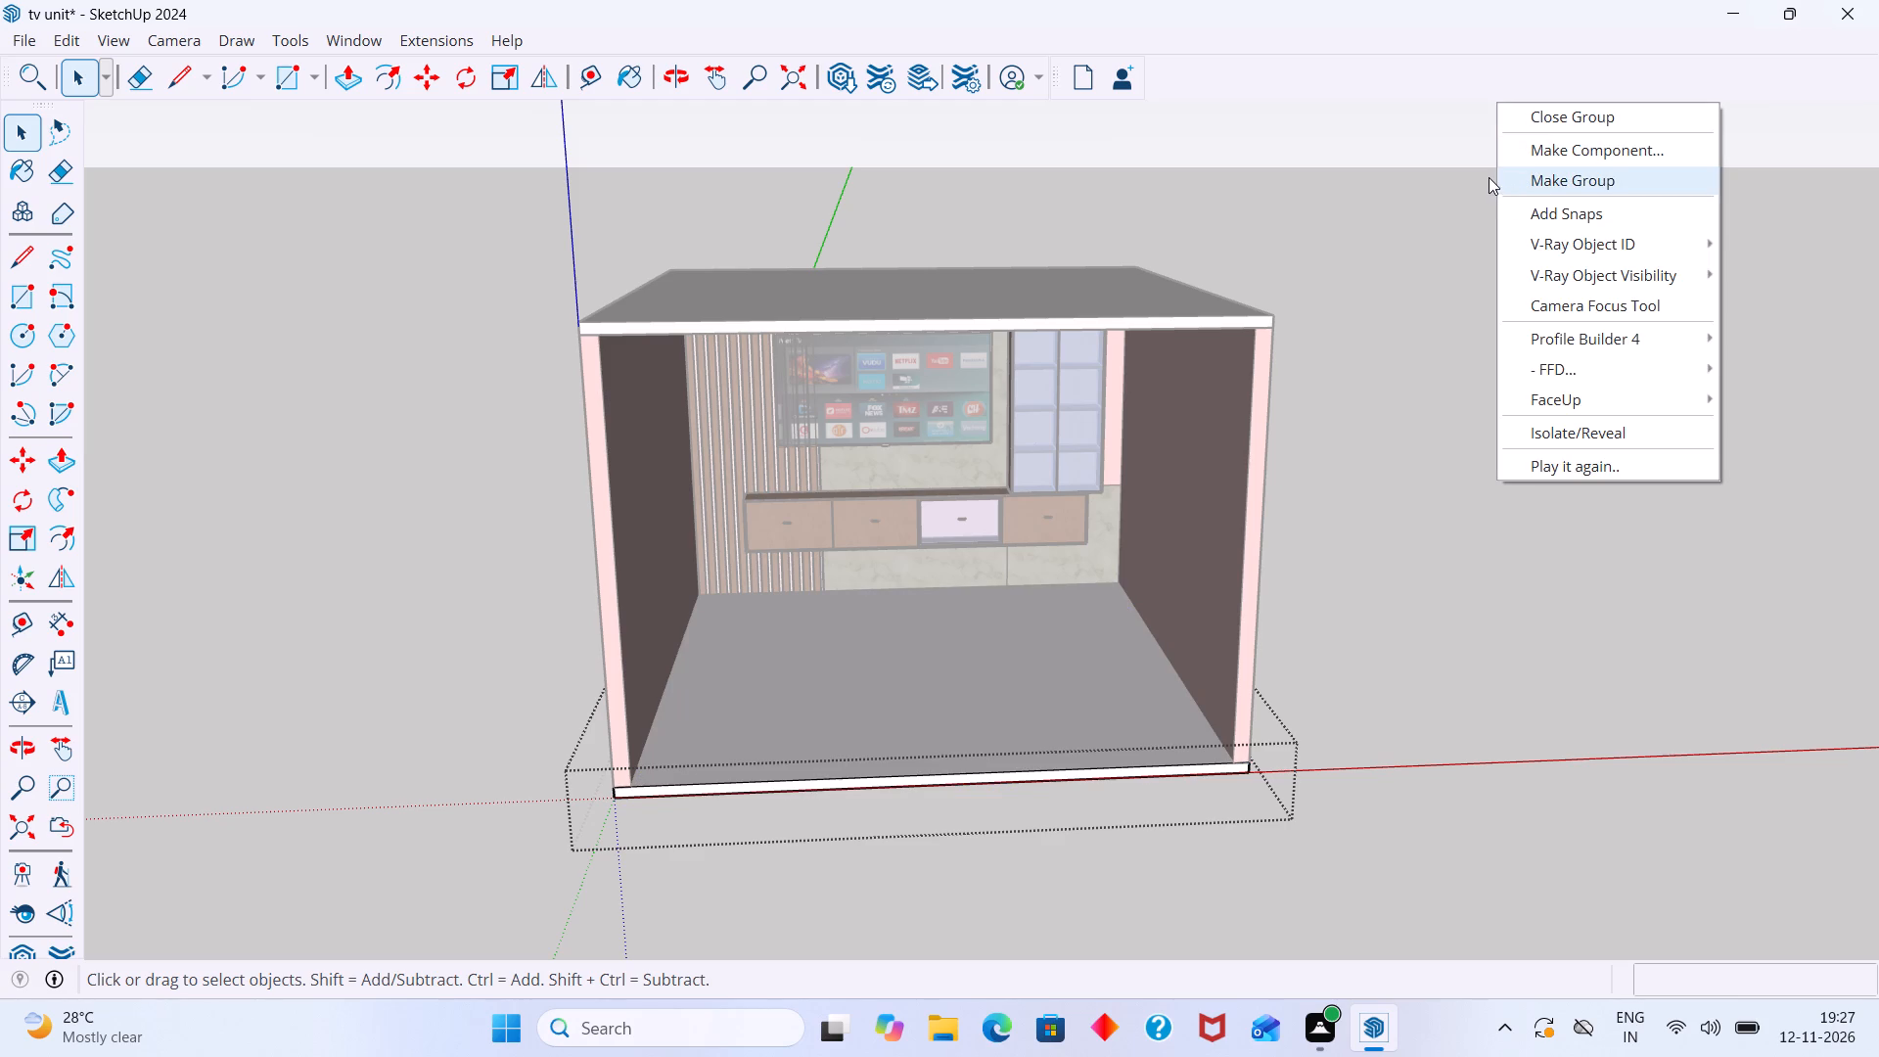
{"action": "left_click", "coordinate": [1482, 173]}
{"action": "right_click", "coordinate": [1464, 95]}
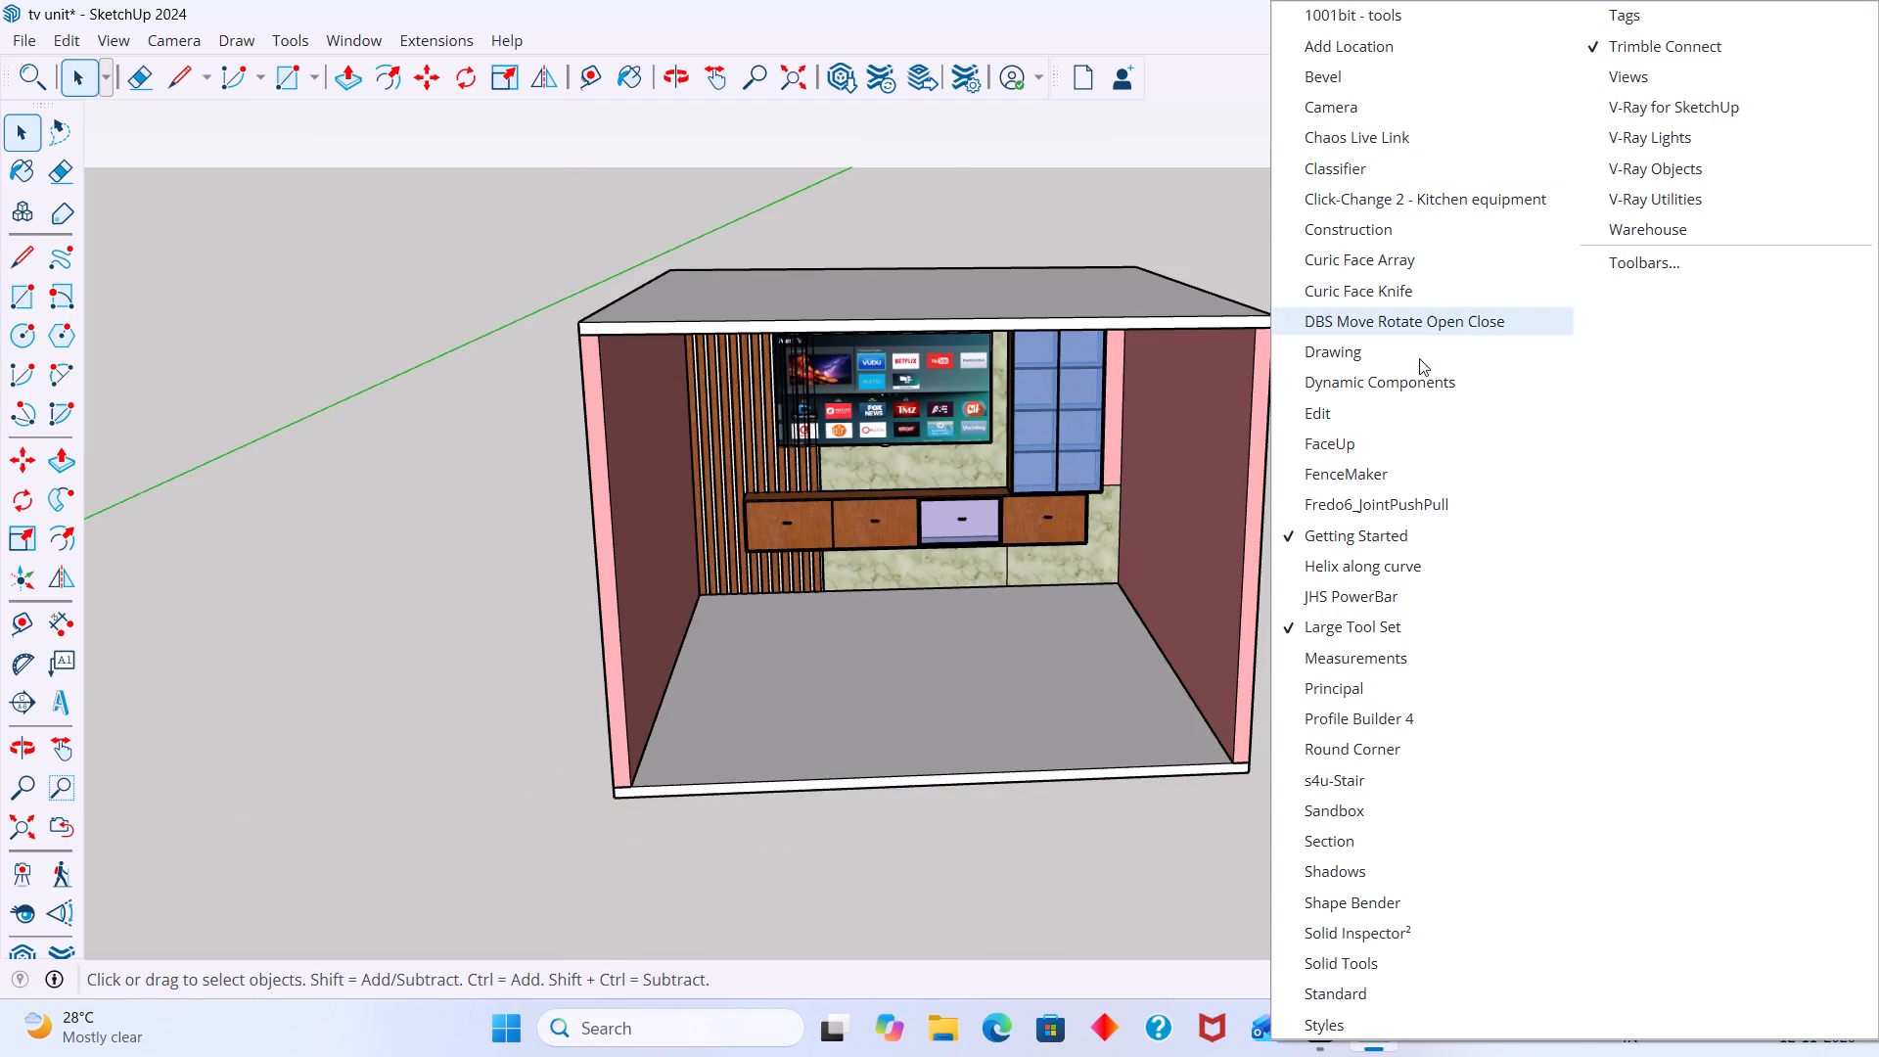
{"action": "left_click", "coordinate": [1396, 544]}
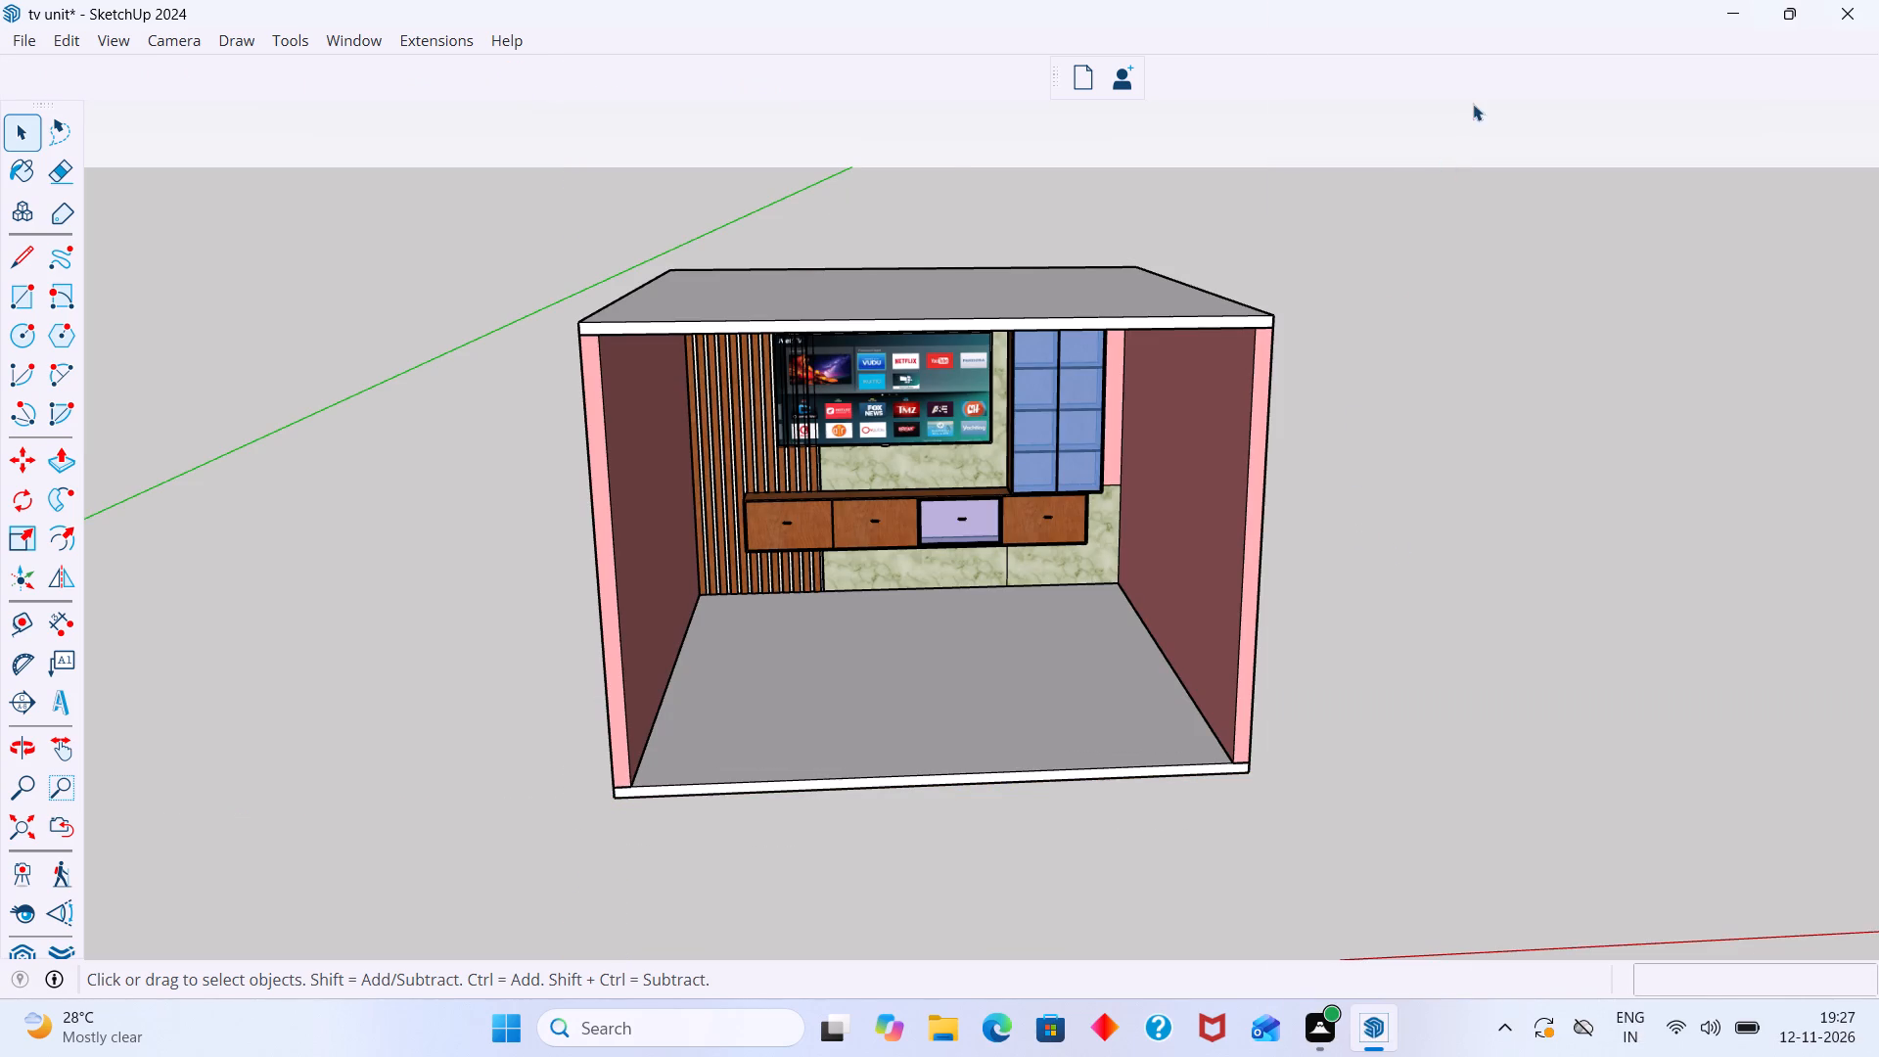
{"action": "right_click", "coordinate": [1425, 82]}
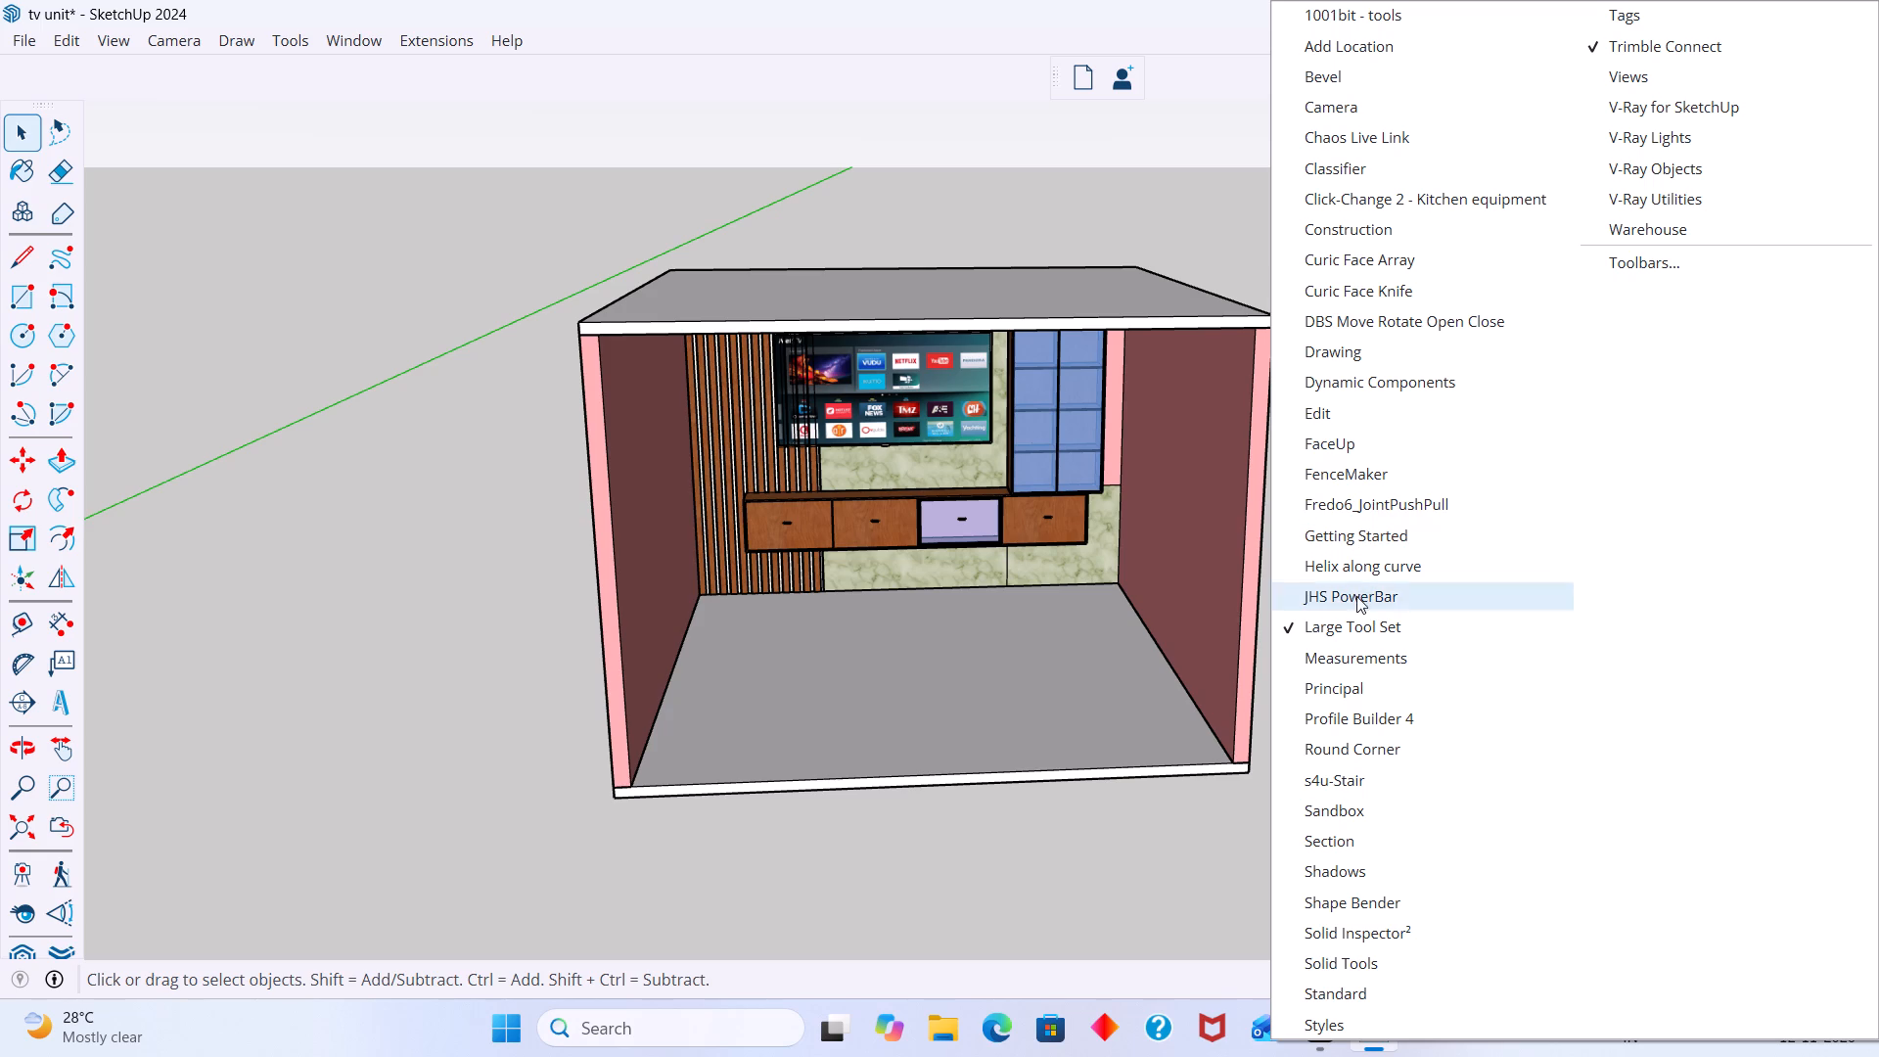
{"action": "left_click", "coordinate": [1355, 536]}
Show the V-Ray for SketchUp toolbar and float it just above the model.
{"action": "scroll", "coordinate": [1358, 537], "scroll_direction": "down", "scroll_amount": 1}
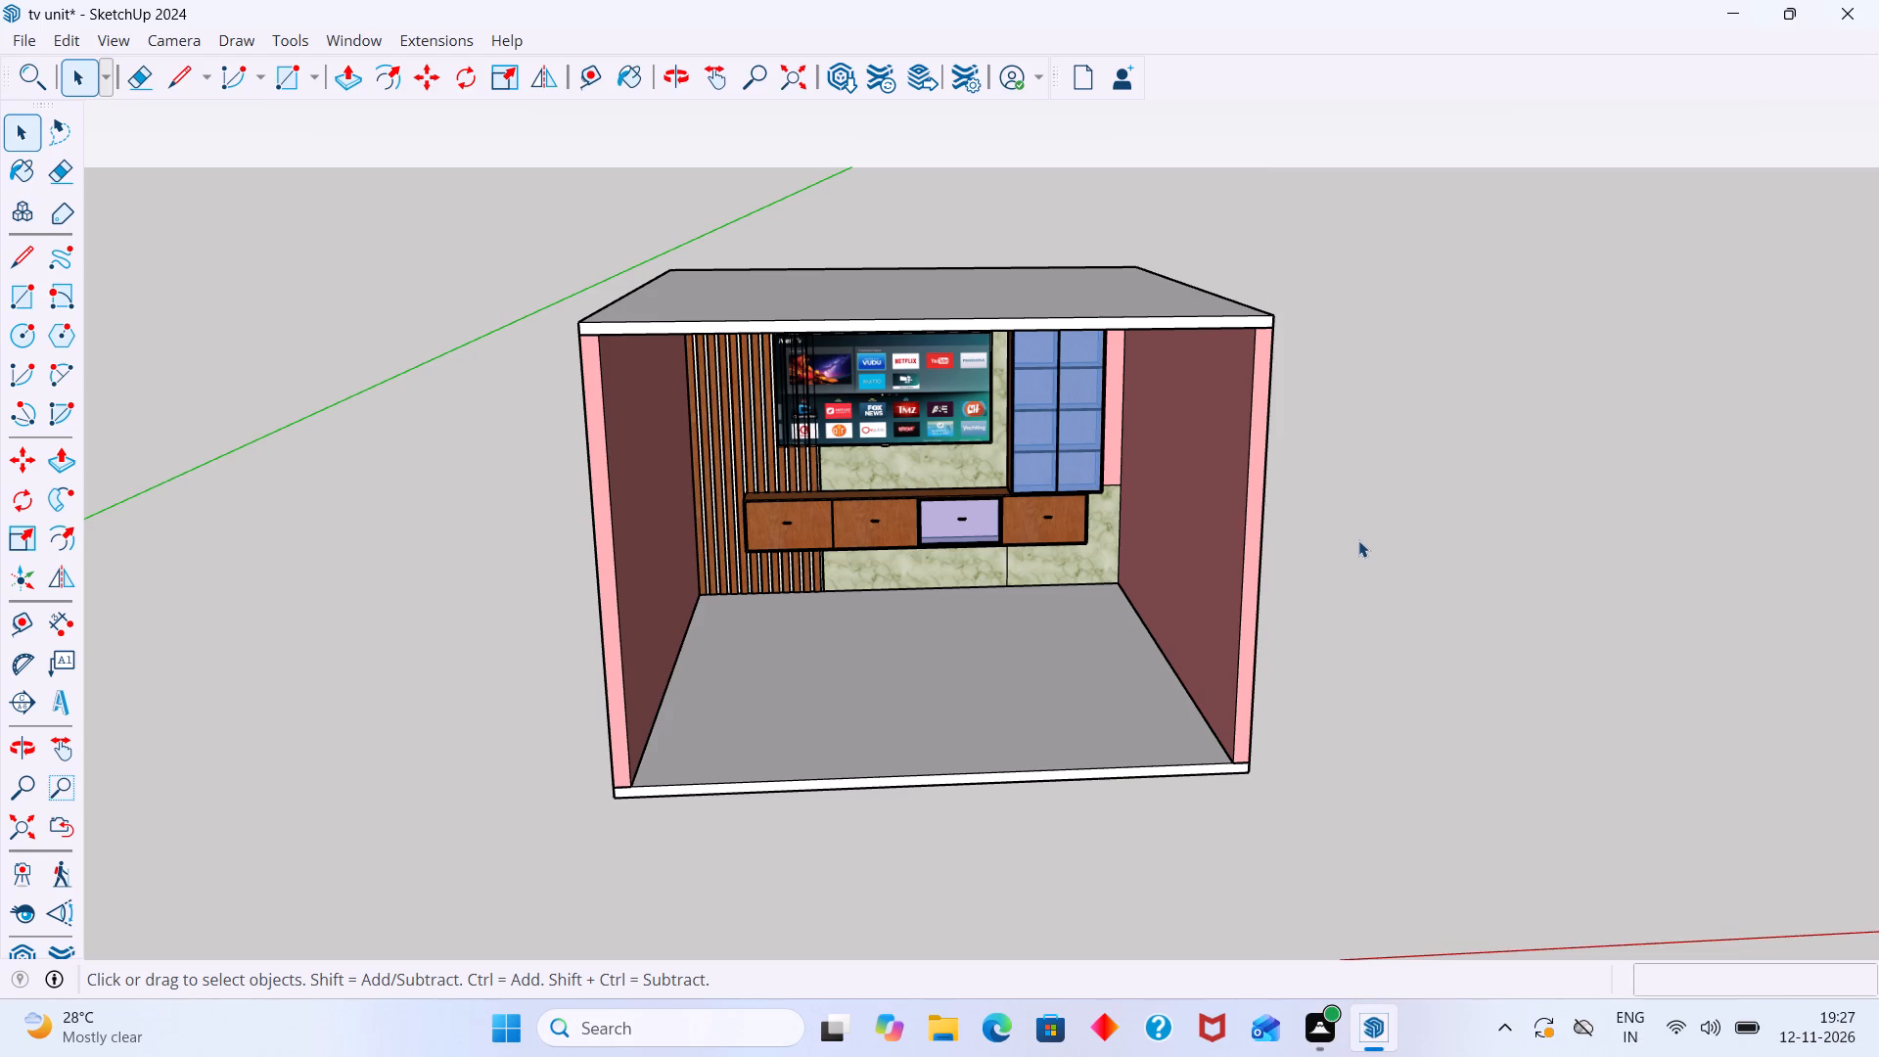
{"action": "scroll", "coordinate": [1358, 540], "scroll_direction": "down", "scroll_amount": 1}
{"action": "right_click", "coordinate": [1447, 93]}
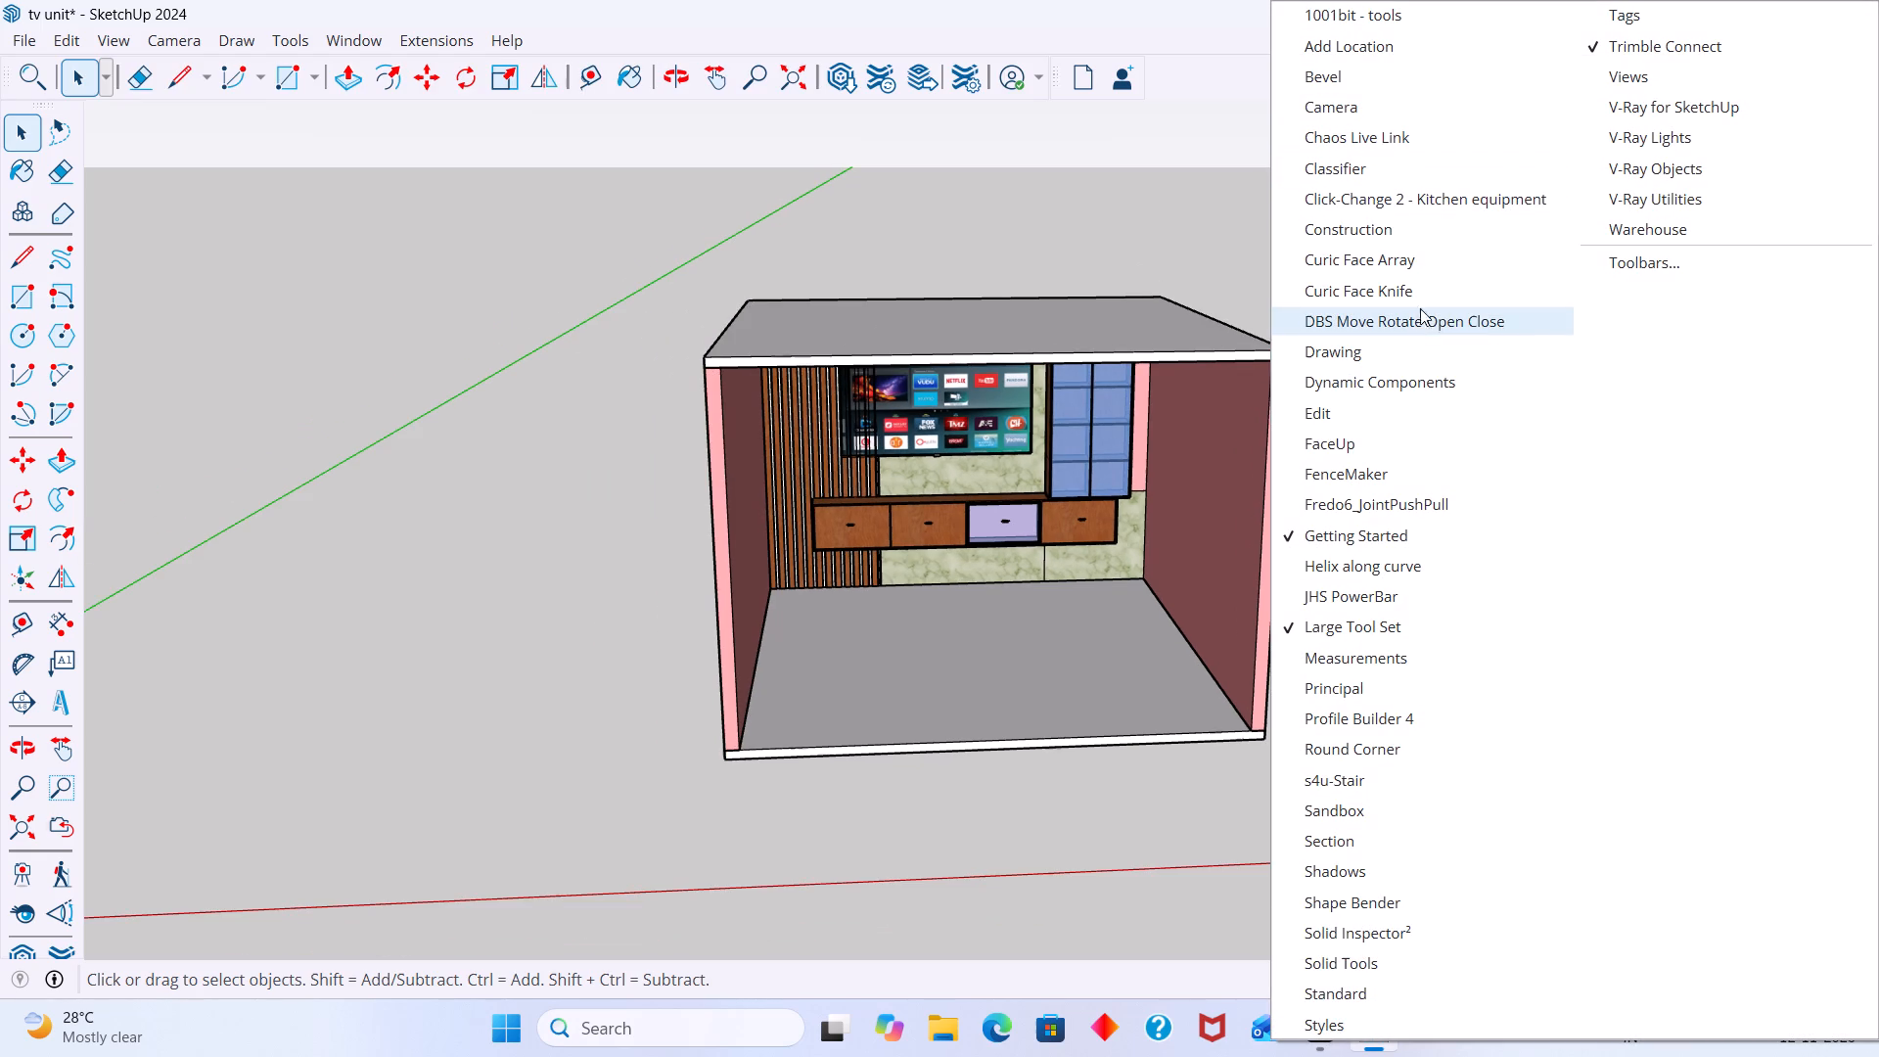
{"action": "left_click", "coordinate": [1657, 110]}
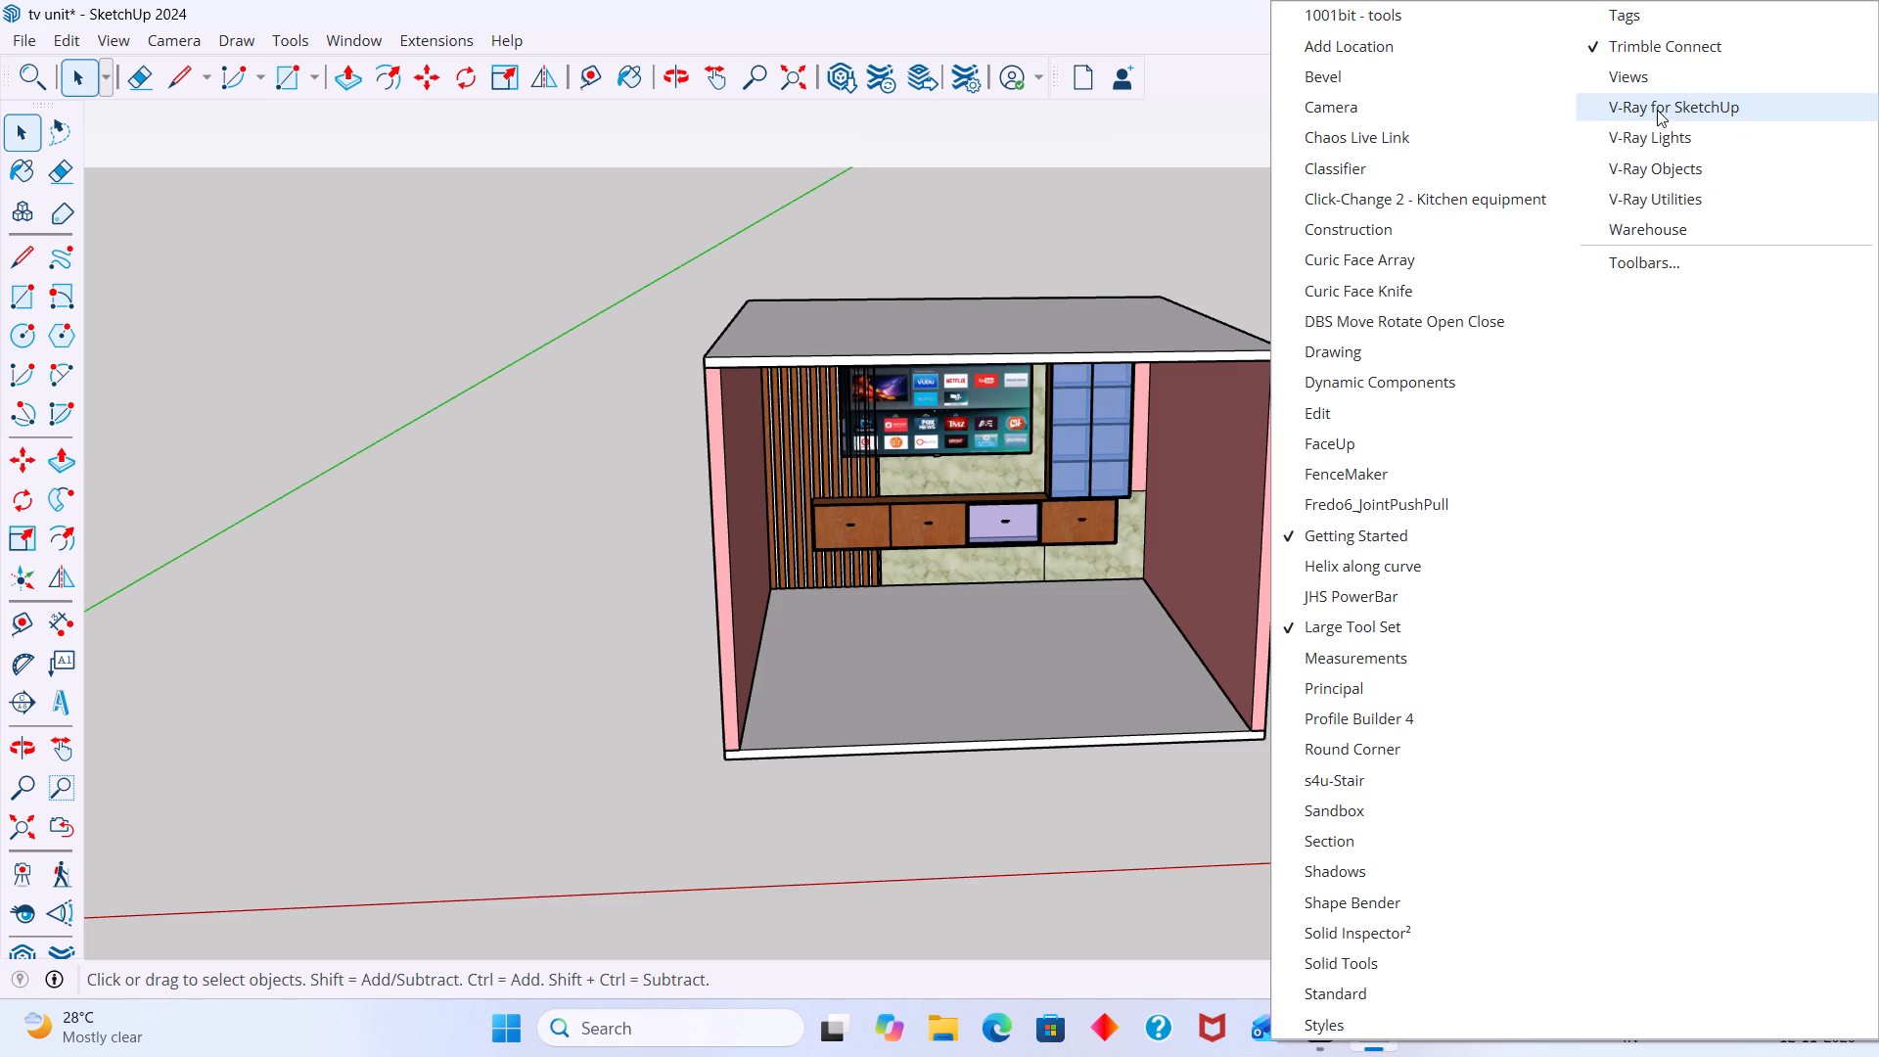
{"action": "left_click_drag", "start_coordinate": [519, 170], "coordinate": [623, 125]}
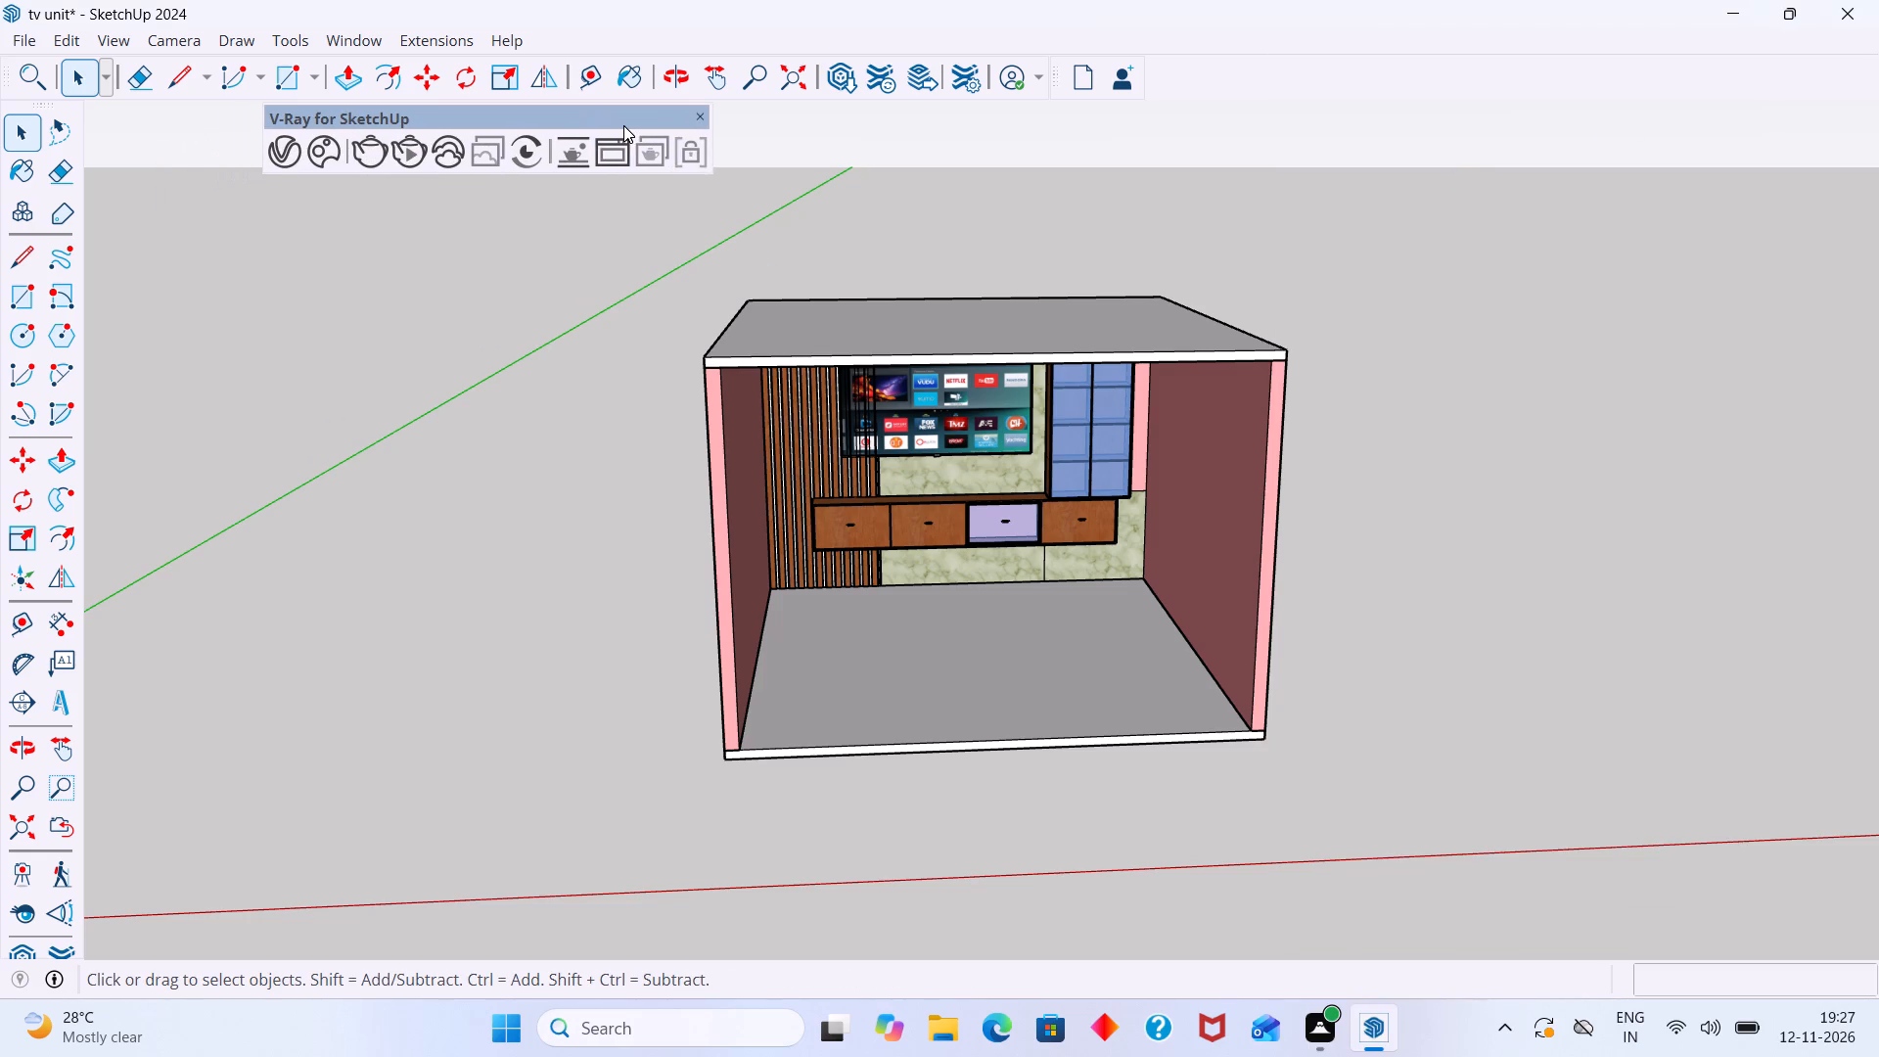
{"action": "left_click_drag", "start_coordinate": [623, 125], "coordinate": [585, 125]}
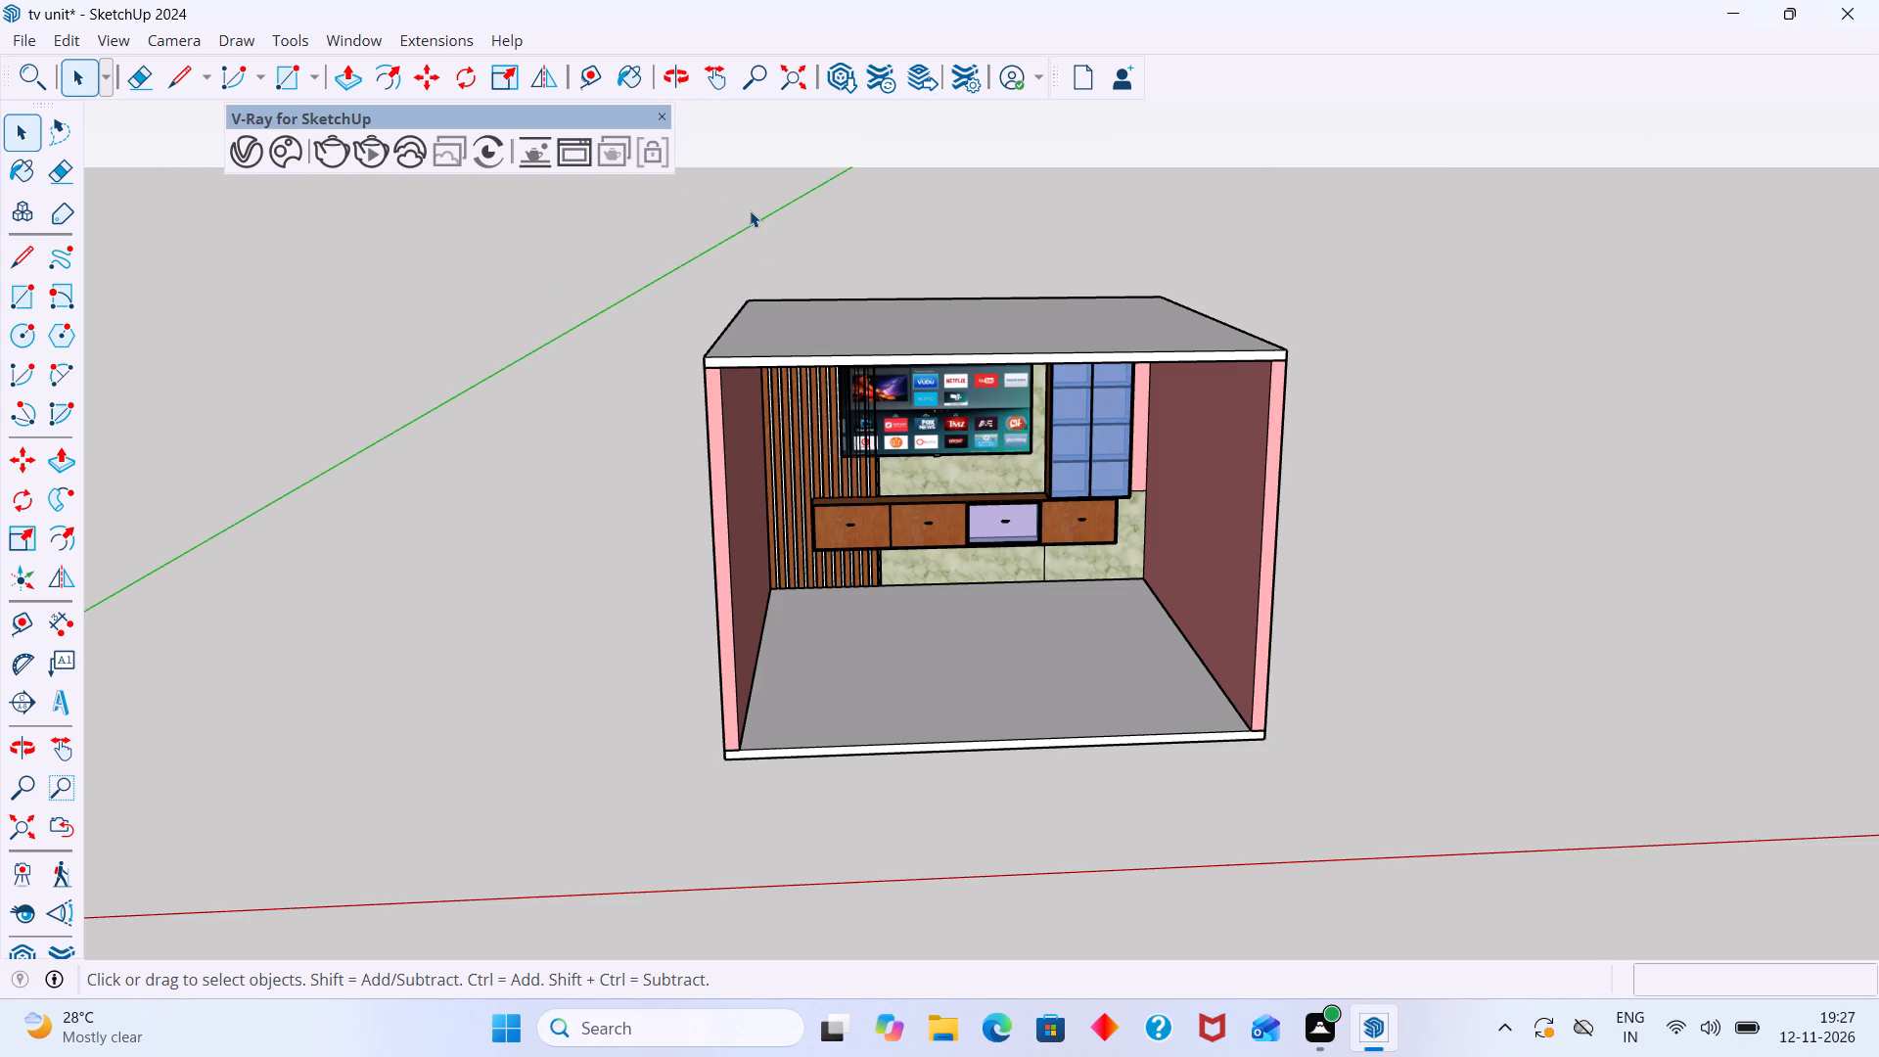
Open the Chaos Cosmos browser from V-Ray and show the Tiles category of its online materials.
{"action": "double_click", "coordinate": [286, 144]}
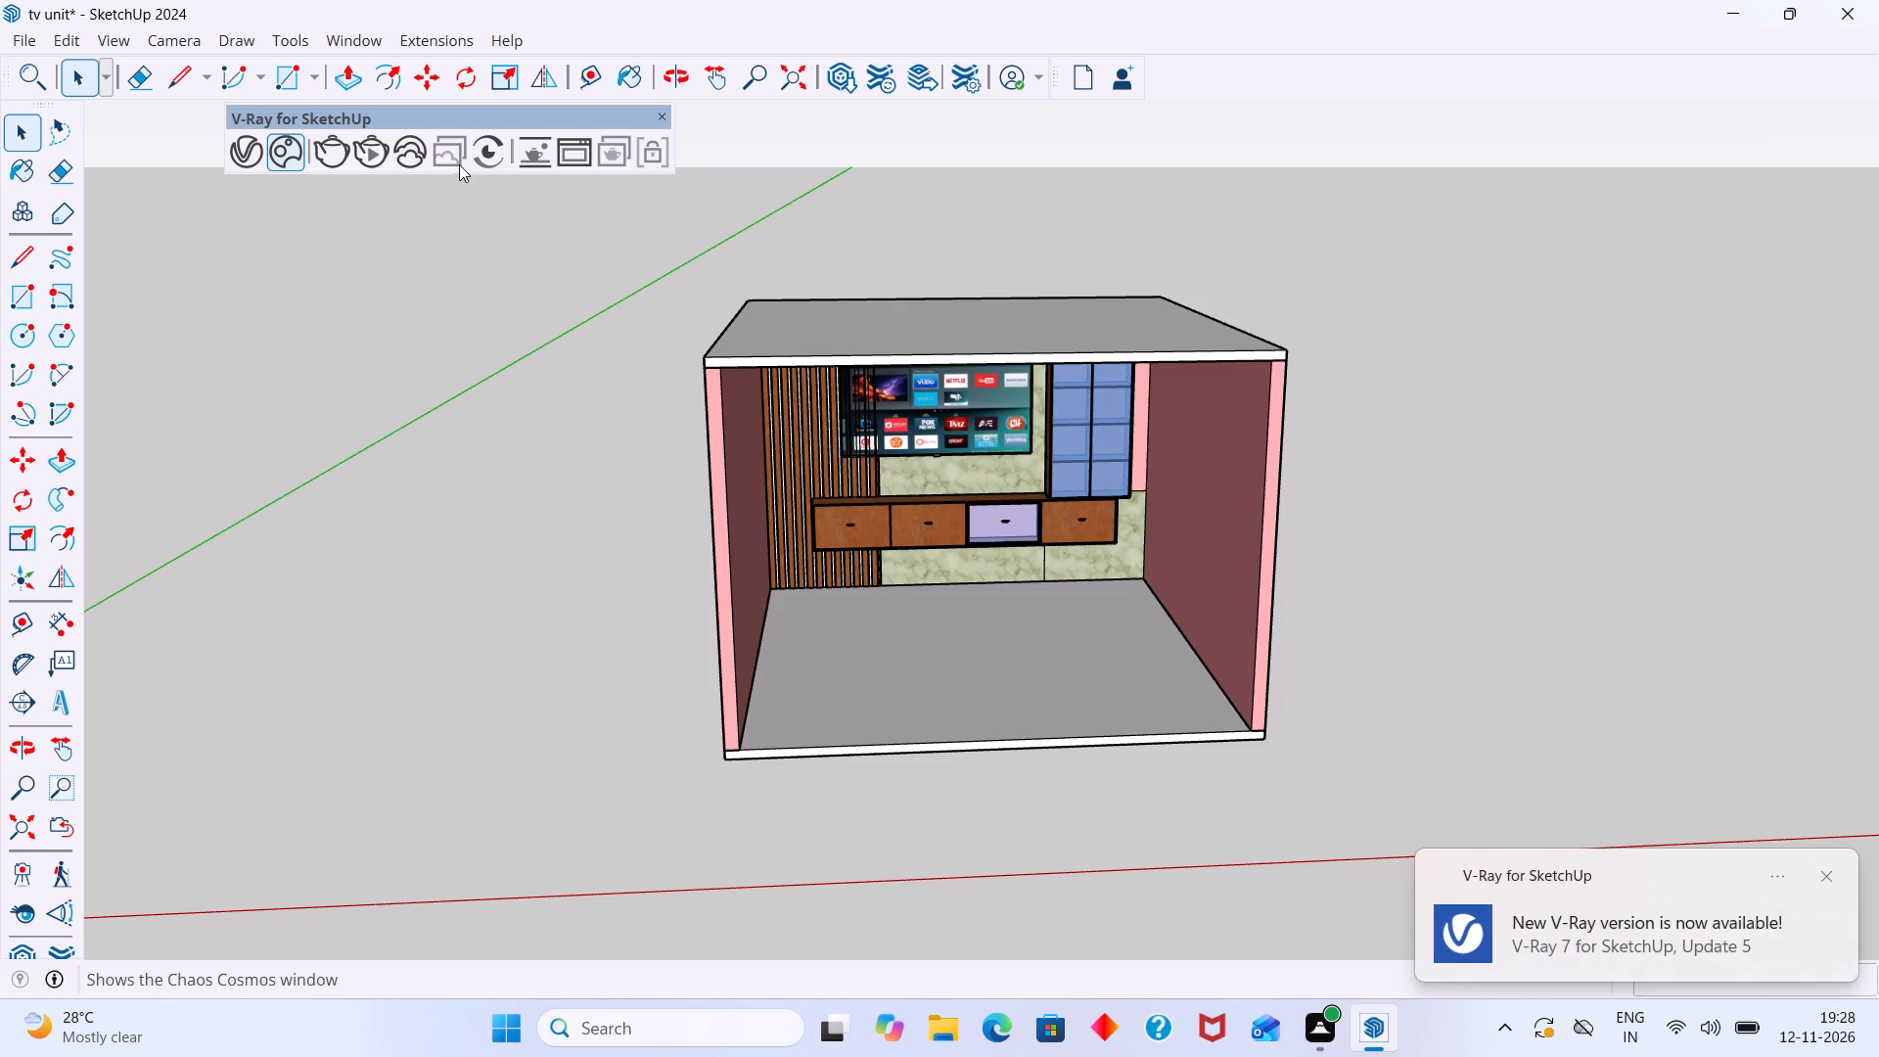
{"action": "left_click", "coordinate": [288, 160]}
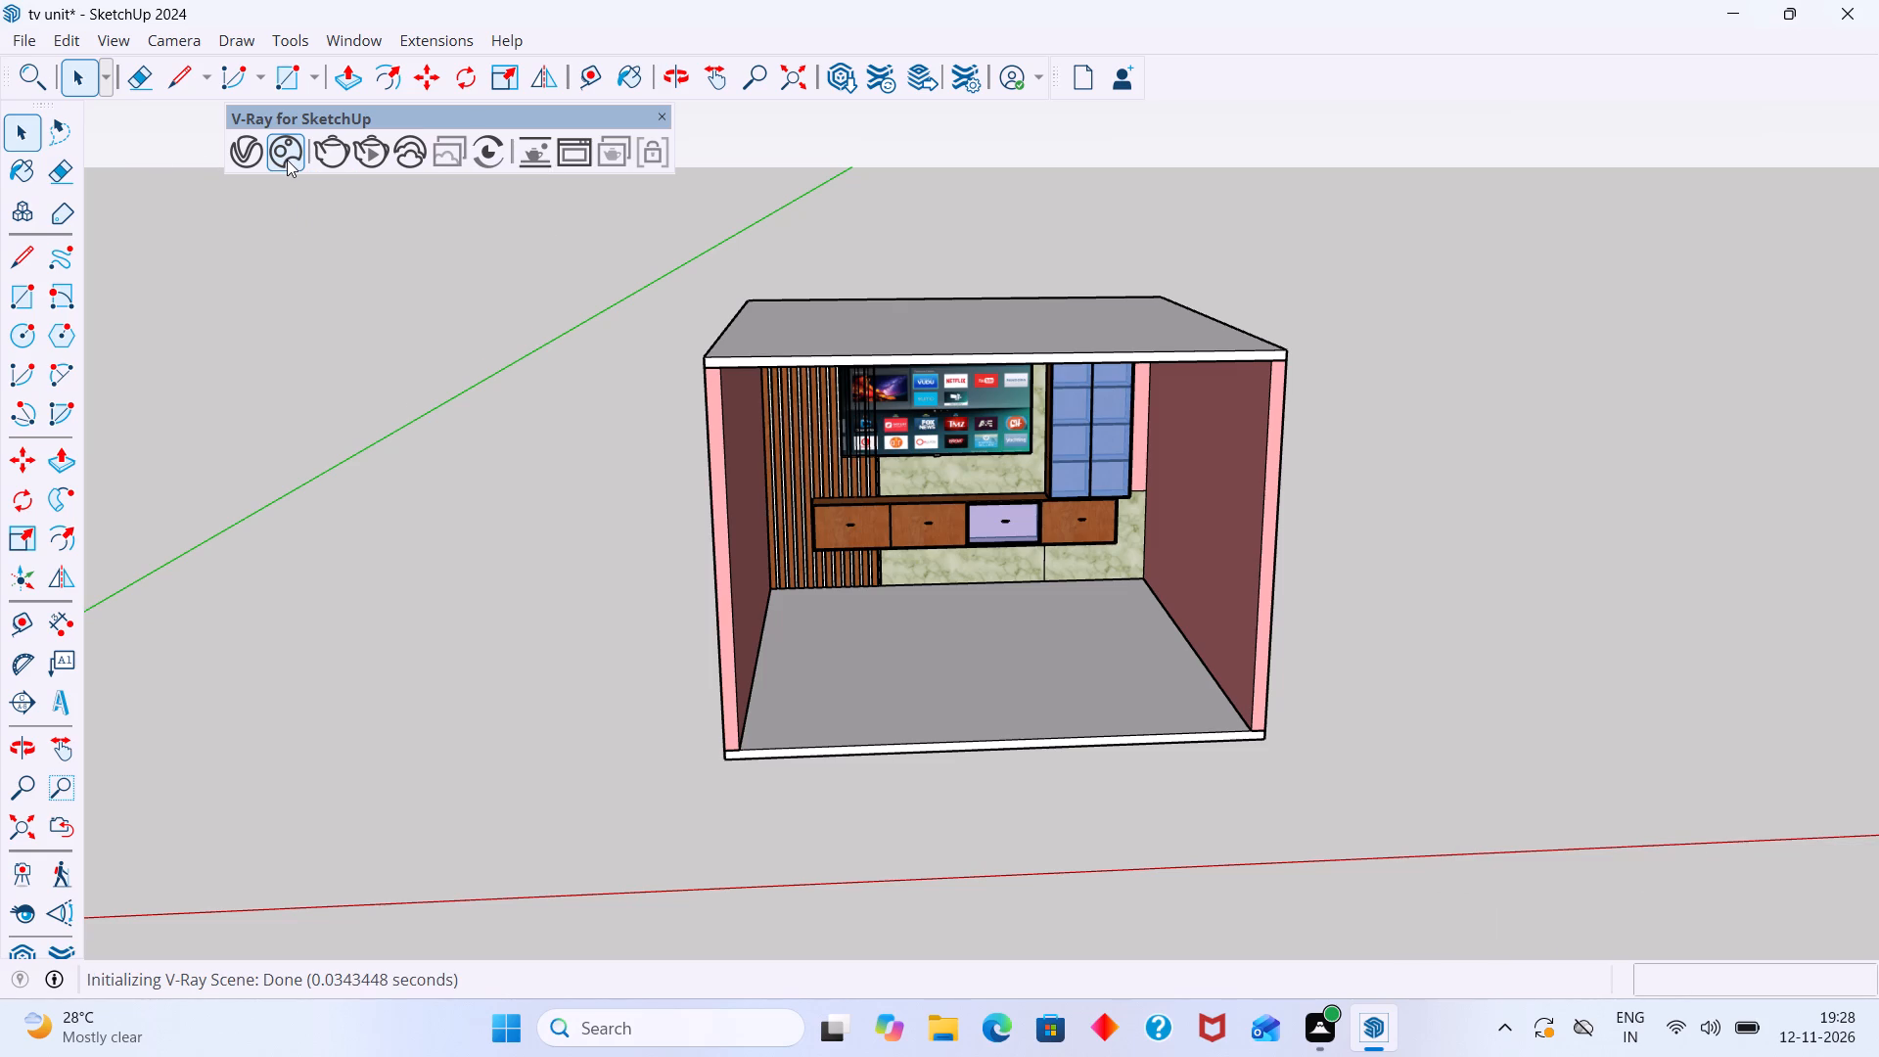
{"action": "double_click", "coordinate": [286, 157]}
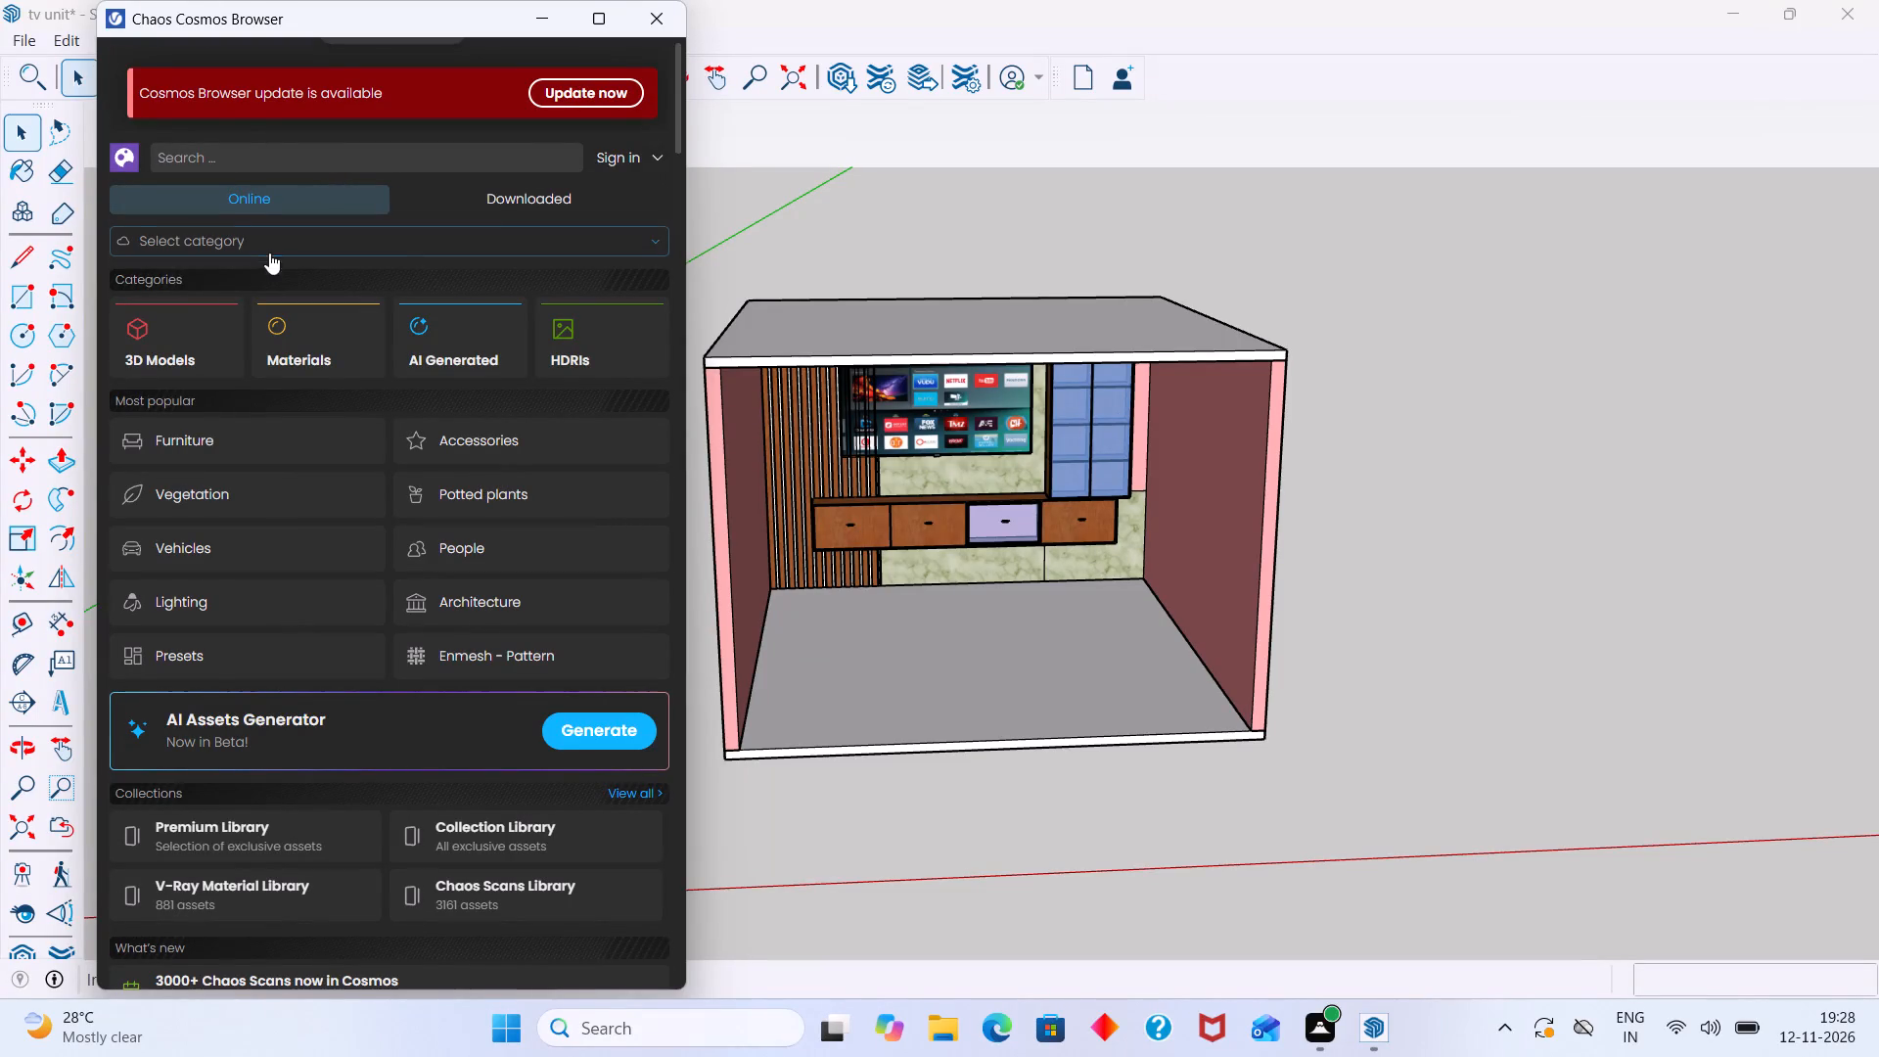
{"action": "left_click", "coordinate": [261, 339]}
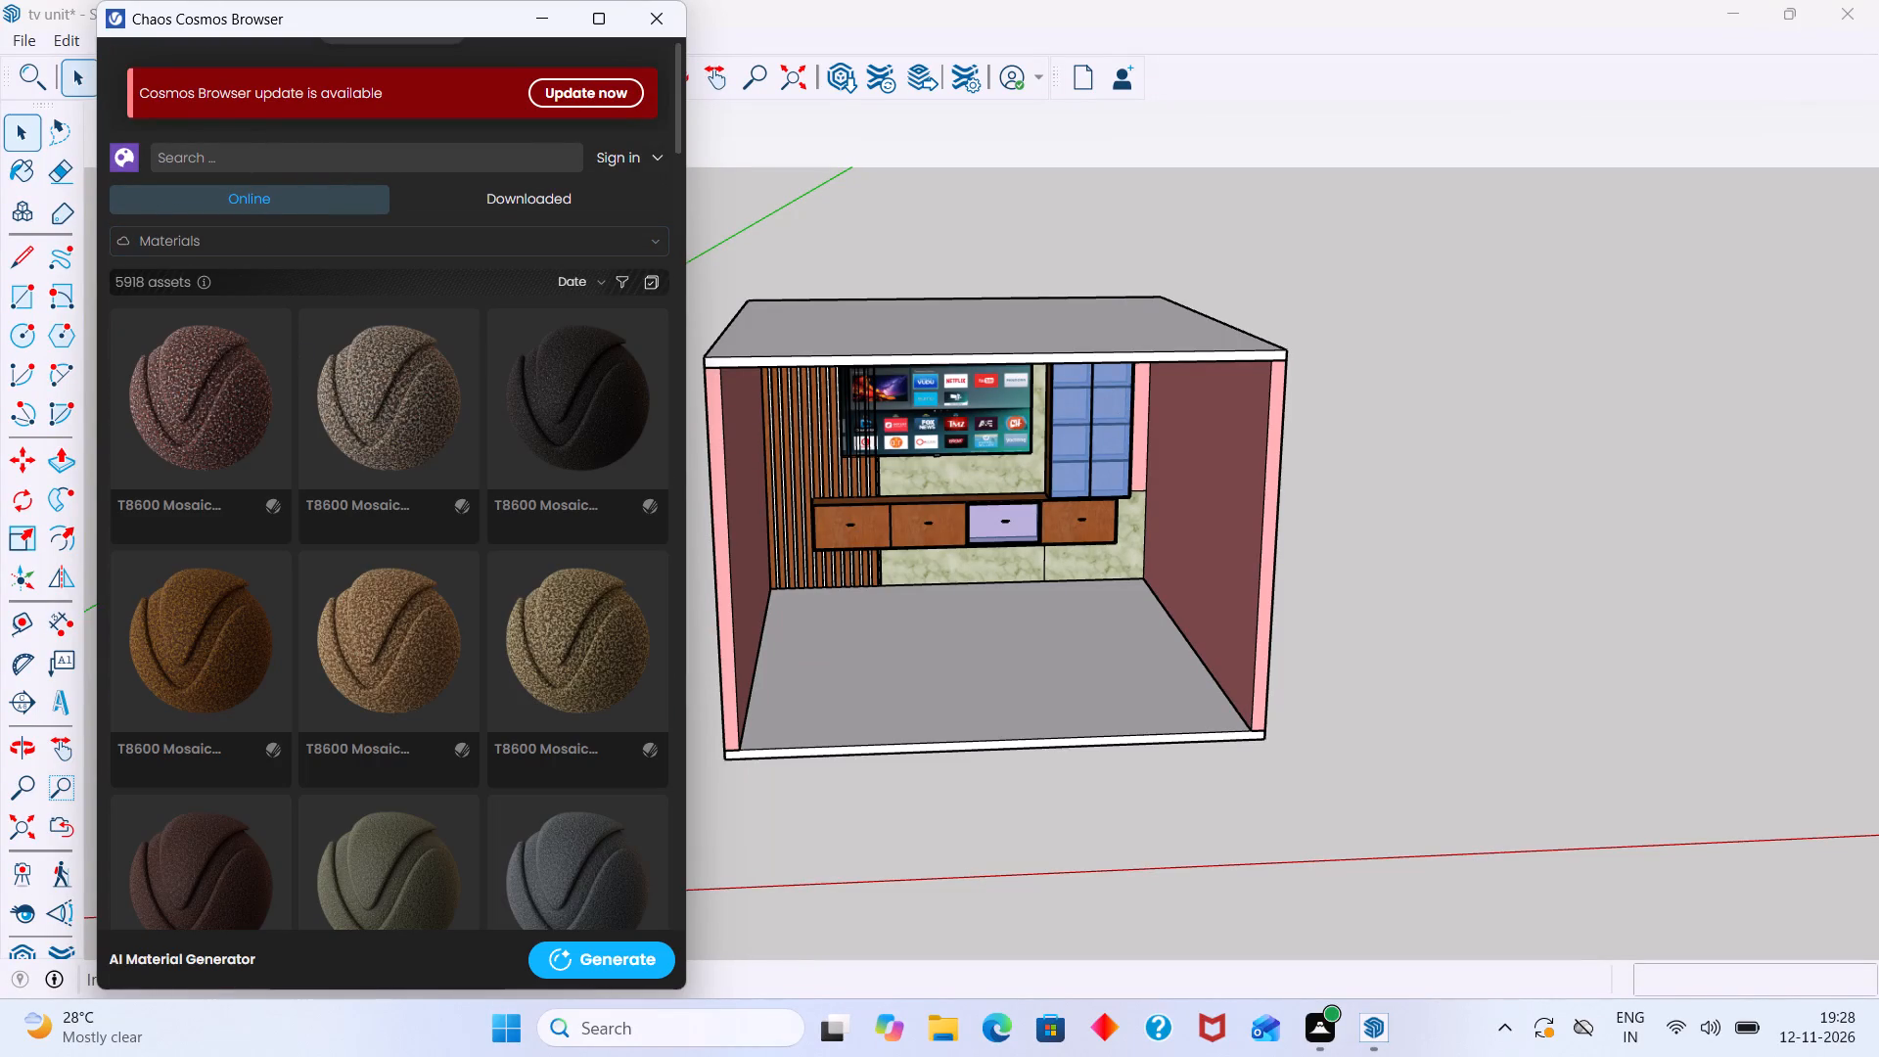
{"action": "left_click", "coordinate": [650, 242]}
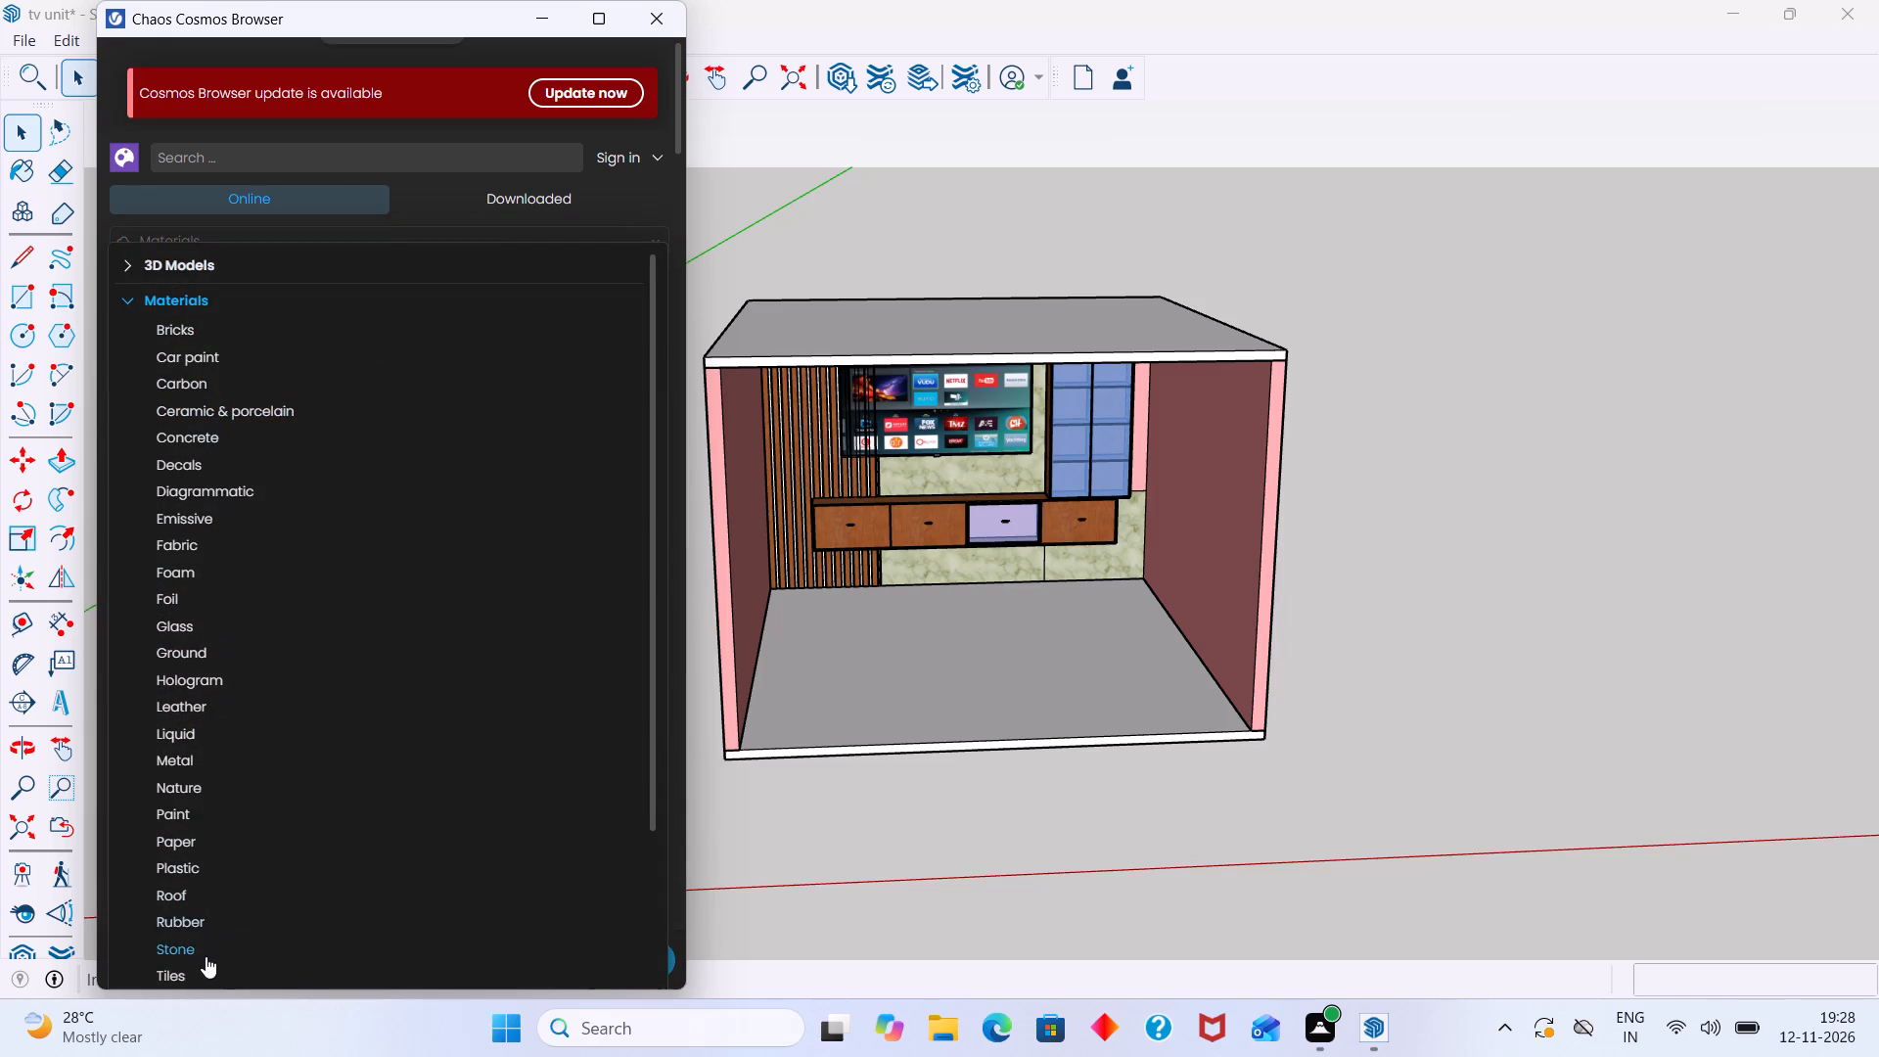
{"action": "left_click", "coordinate": [203, 966]}
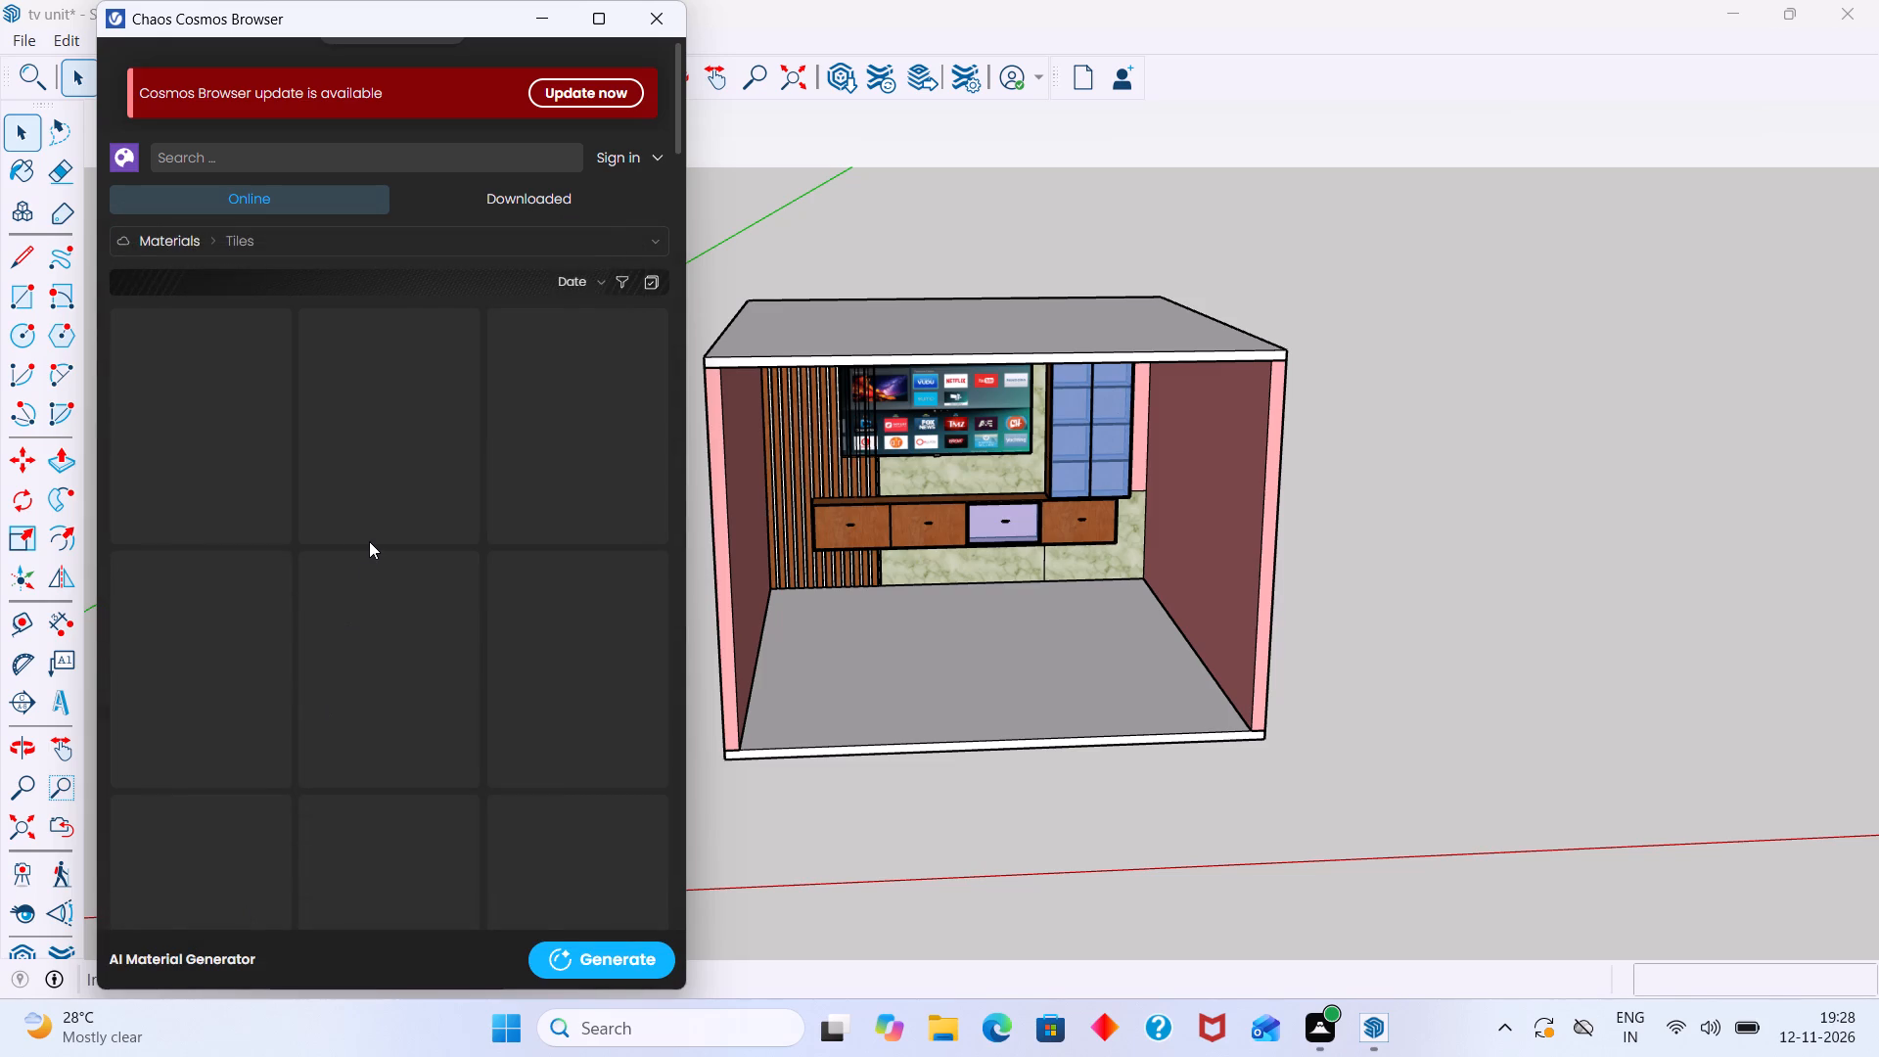
Look through the online Tiles materials for one that suits the room's floor.
{"action": "scroll", "coordinate": [431, 516], "scroll_direction": "down", "scroll_amount": 5}
{"action": "scroll", "coordinate": [447, 609], "scroll_direction": "down", "scroll_amount": 5}
{"action": "scroll", "coordinate": [447, 616], "scroll_direction": "up", "scroll_amount": 11}
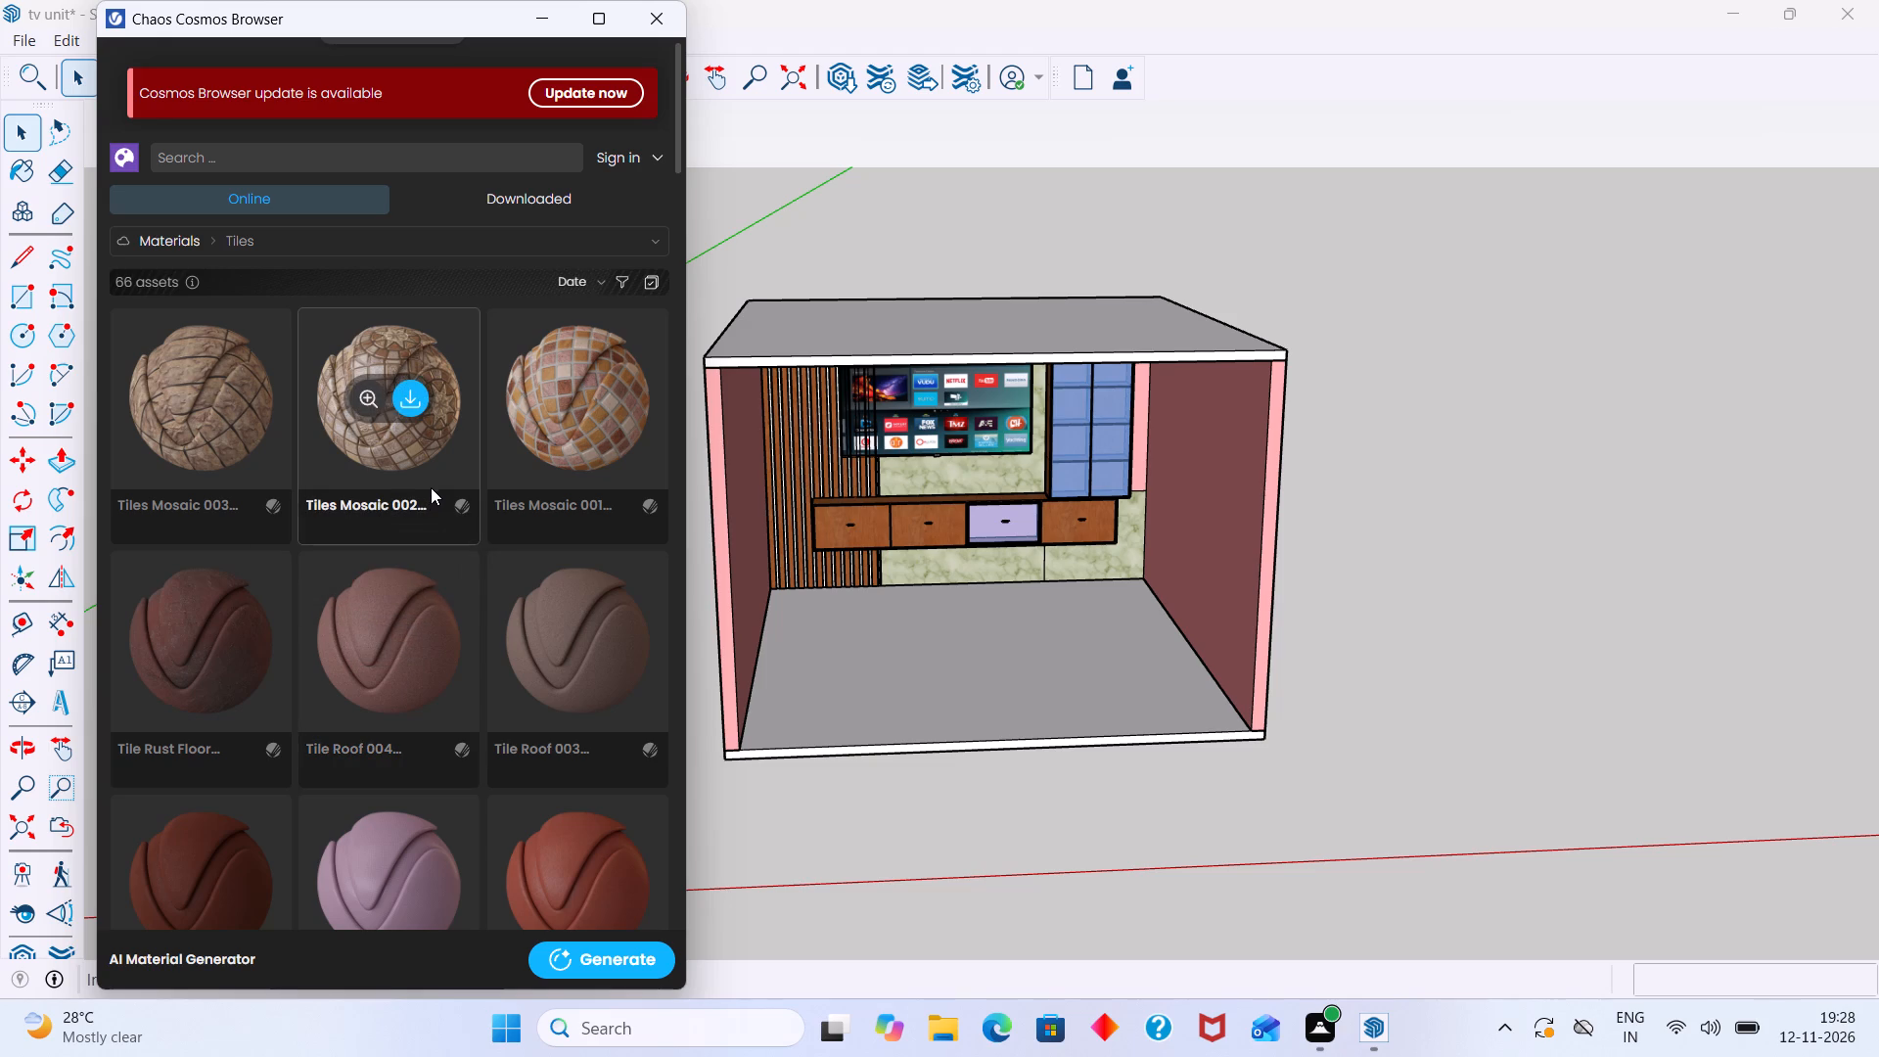
{"action": "scroll", "coordinate": [431, 476], "scroll_direction": "down", "scroll_amount": 6}
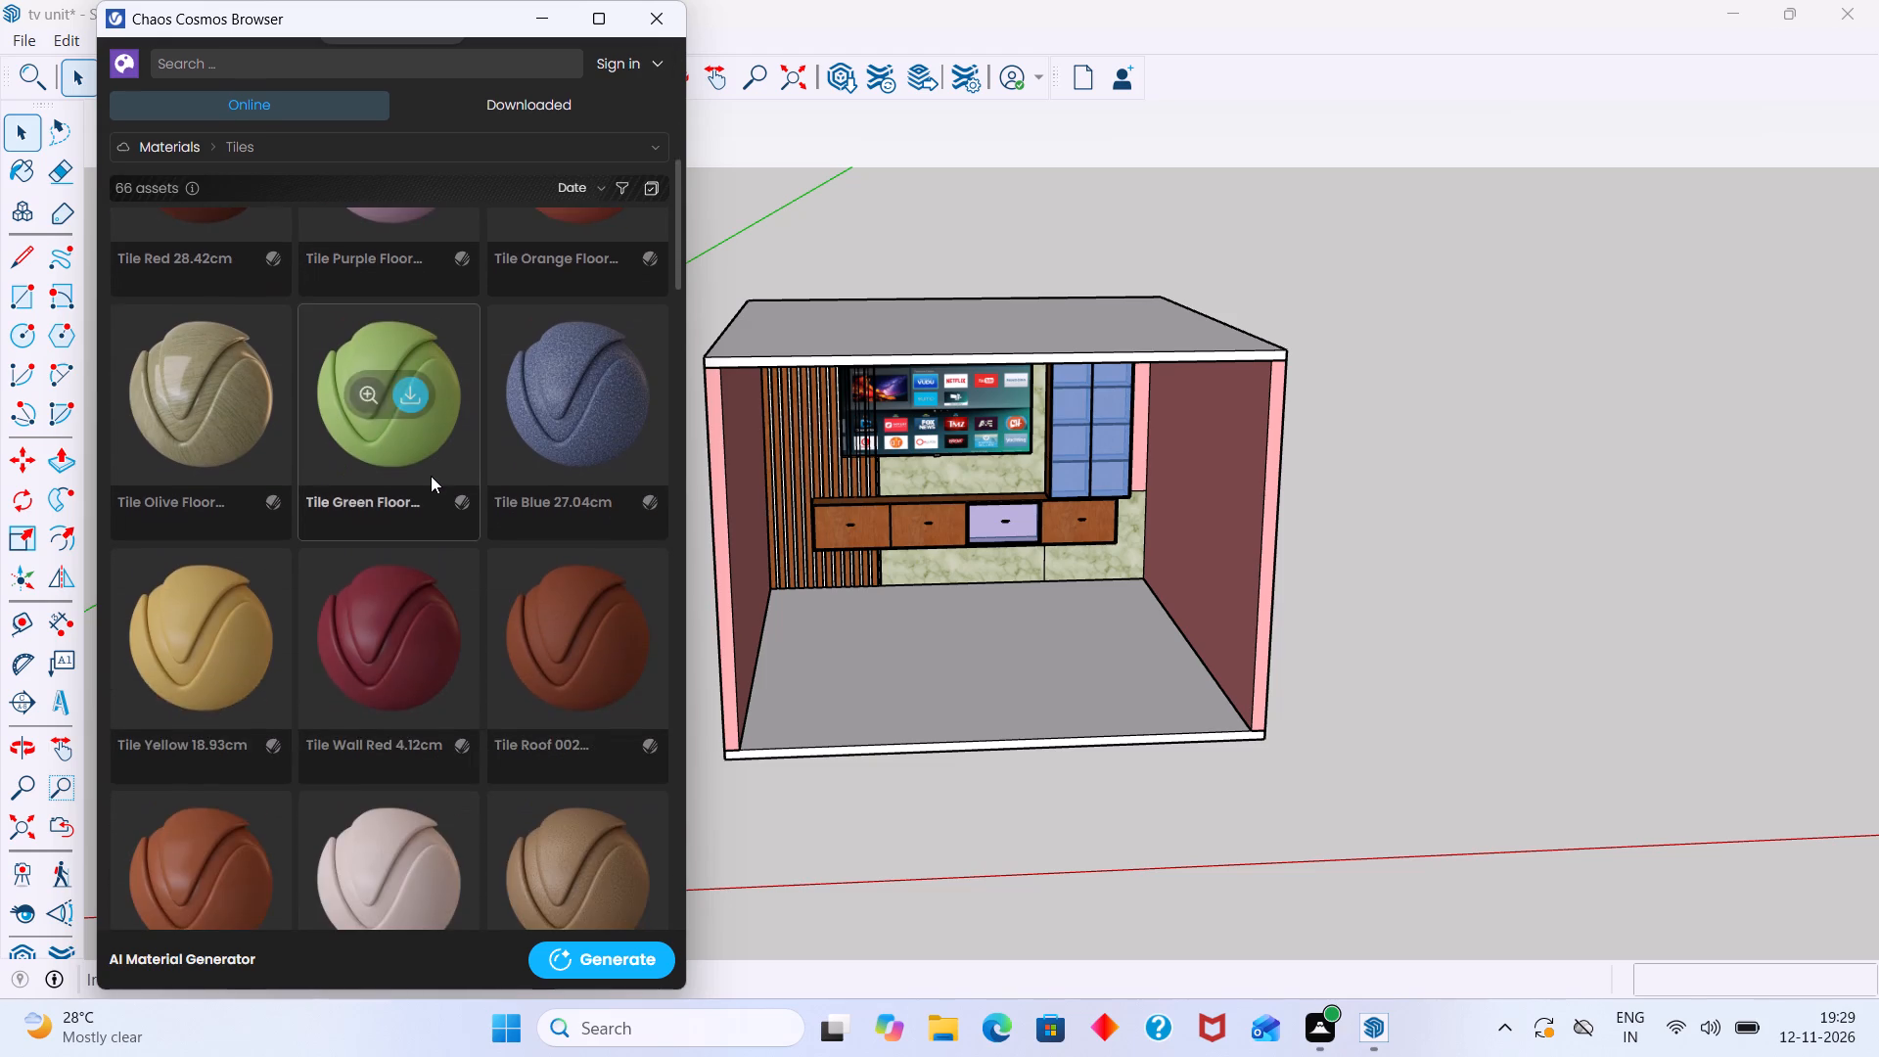
{"action": "scroll", "coordinate": [431, 476], "scroll_direction": "down", "scroll_amount": 7}
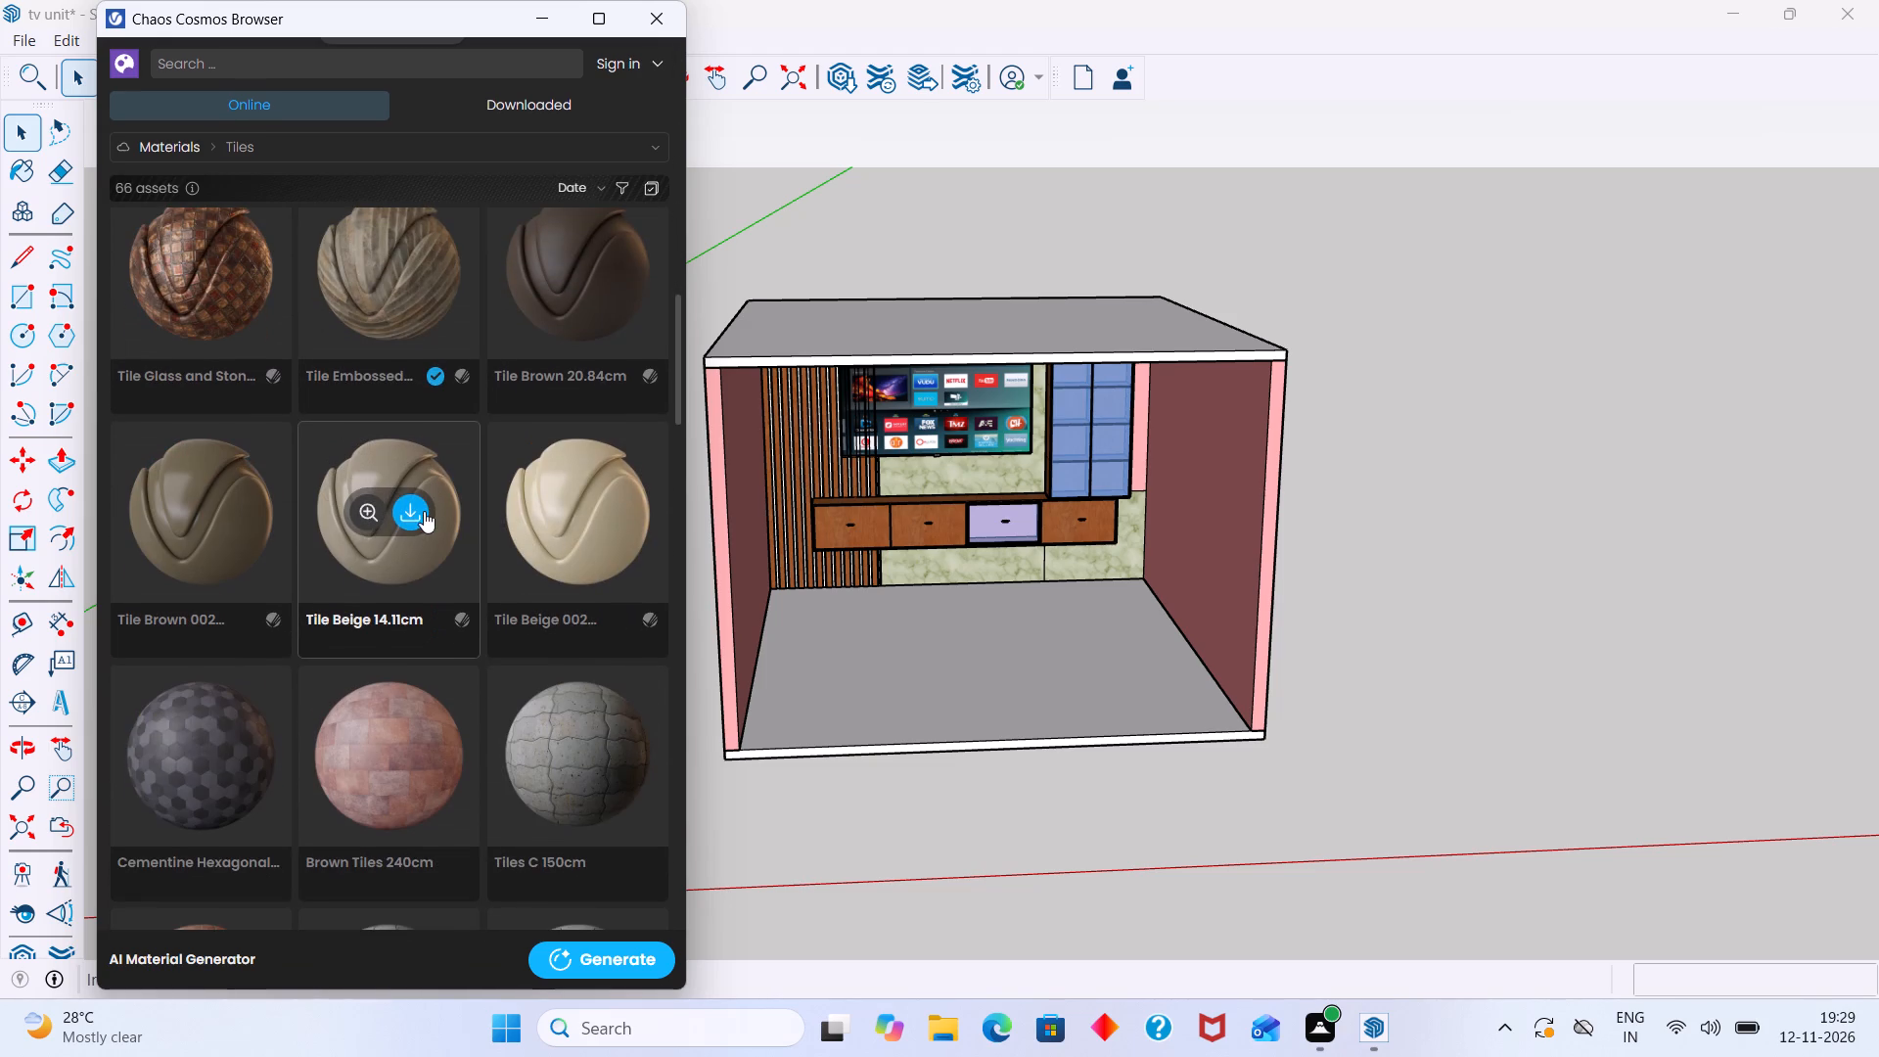
{"action": "scroll", "coordinate": [424, 511], "scroll_direction": "down", "scroll_amount": 3}
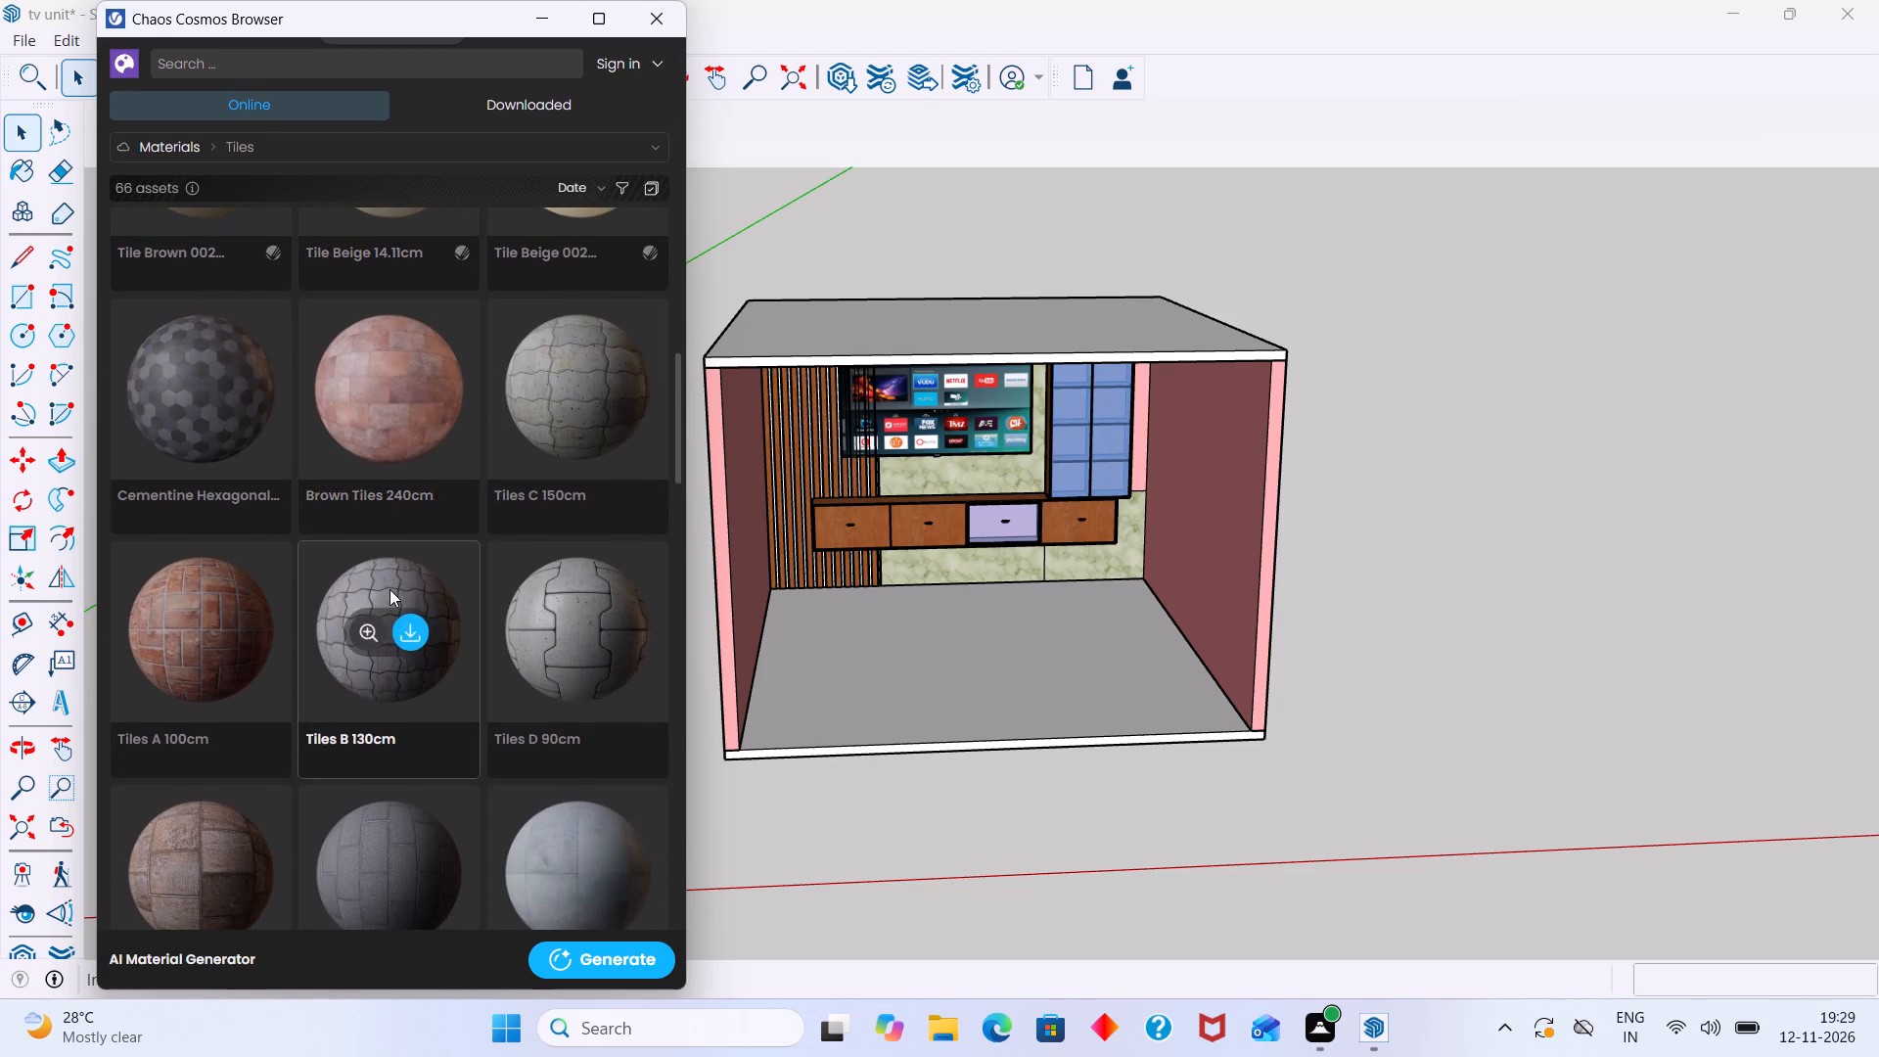
{"action": "scroll", "coordinate": [390, 589], "scroll_direction": "down", "scroll_amount": 6}
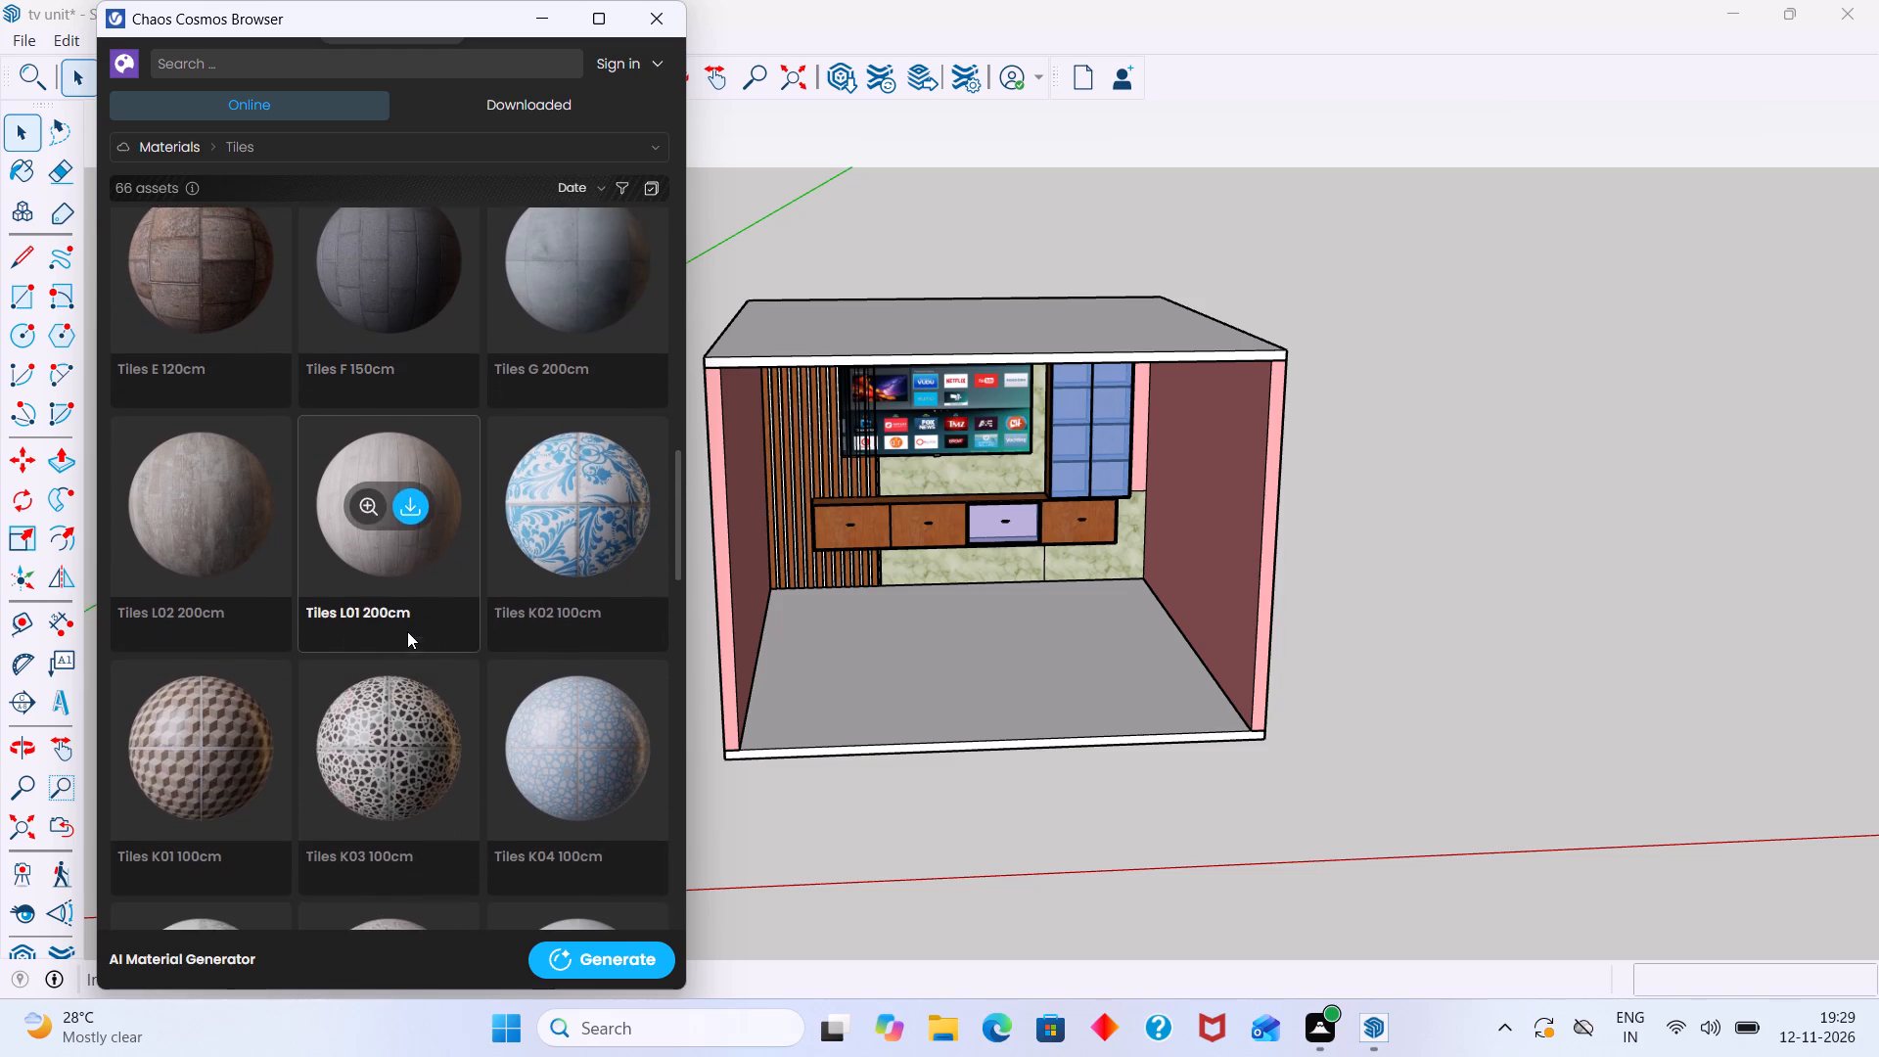
{"action": "scroll", "coordinate": [407, 631], "scroll_direction": "down", "scroll_amount": 6}
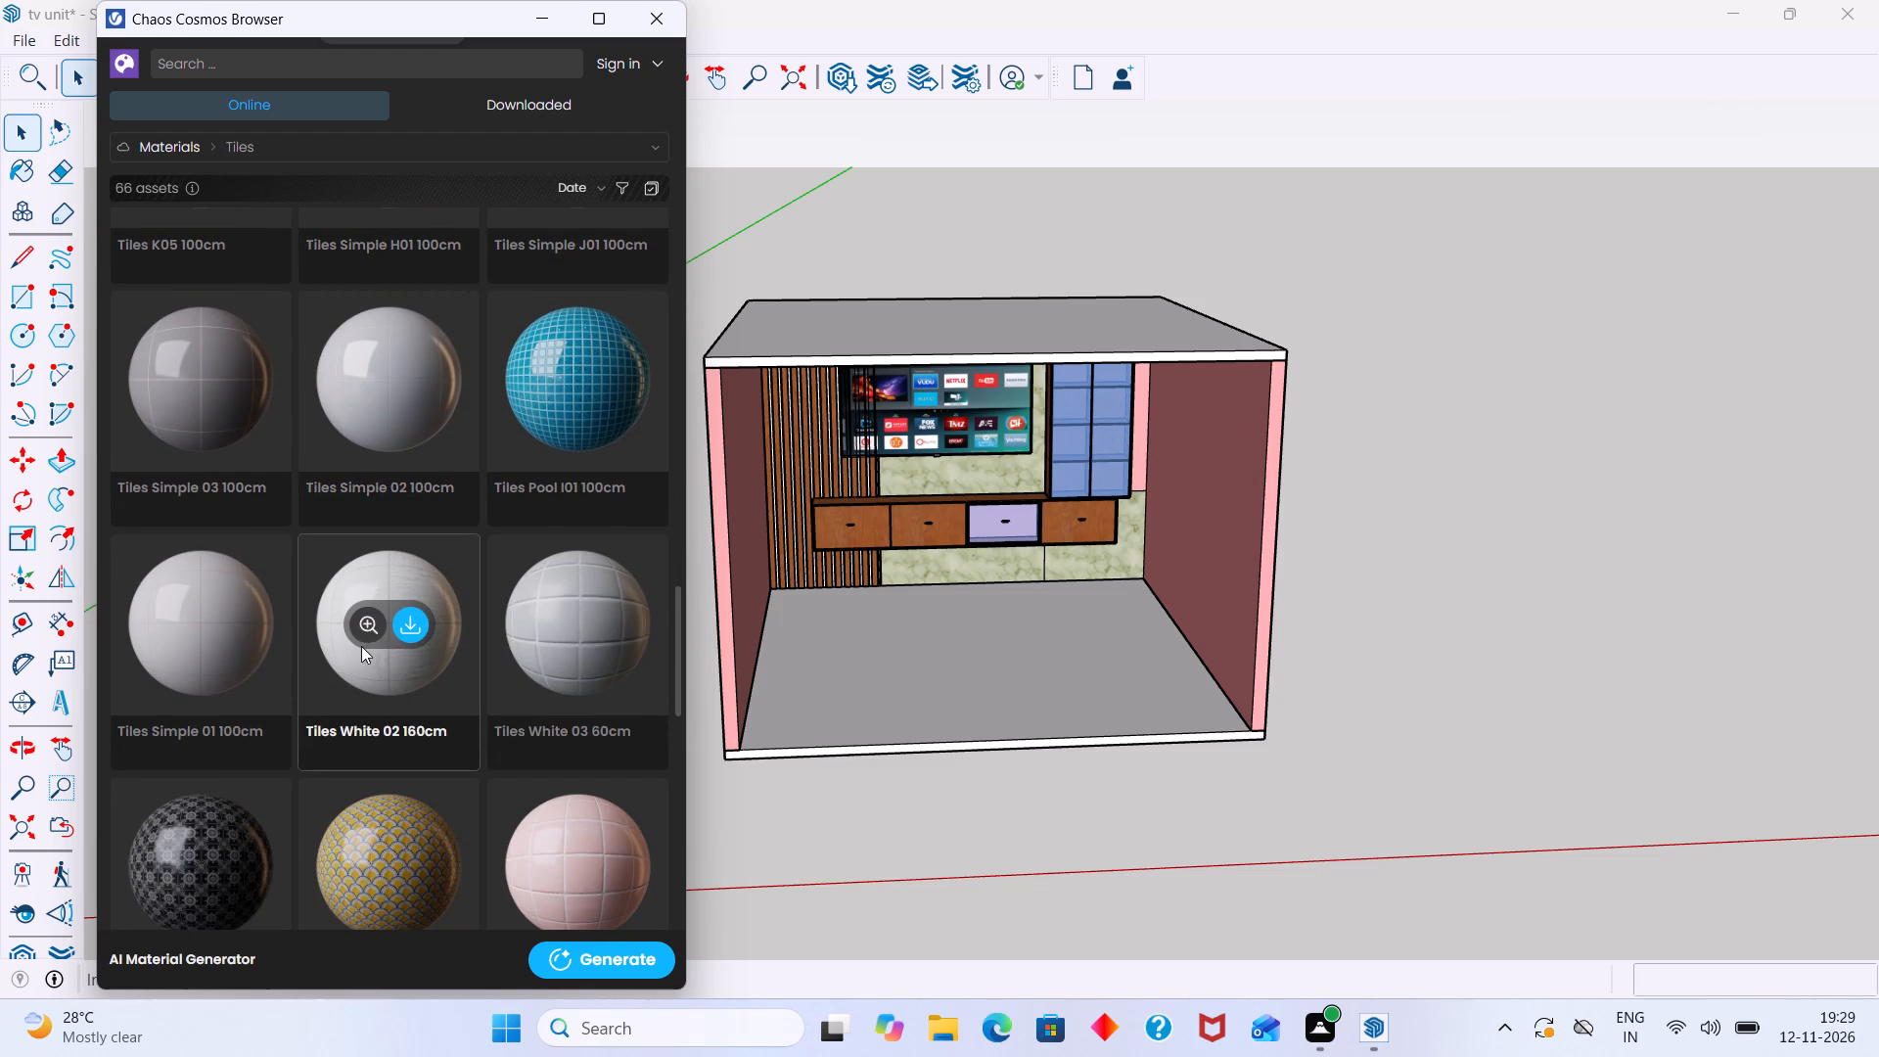
{"action": "scroll", "coordinate": [437, 650], "scroll_direction": "down", "scroll_amount": 2}
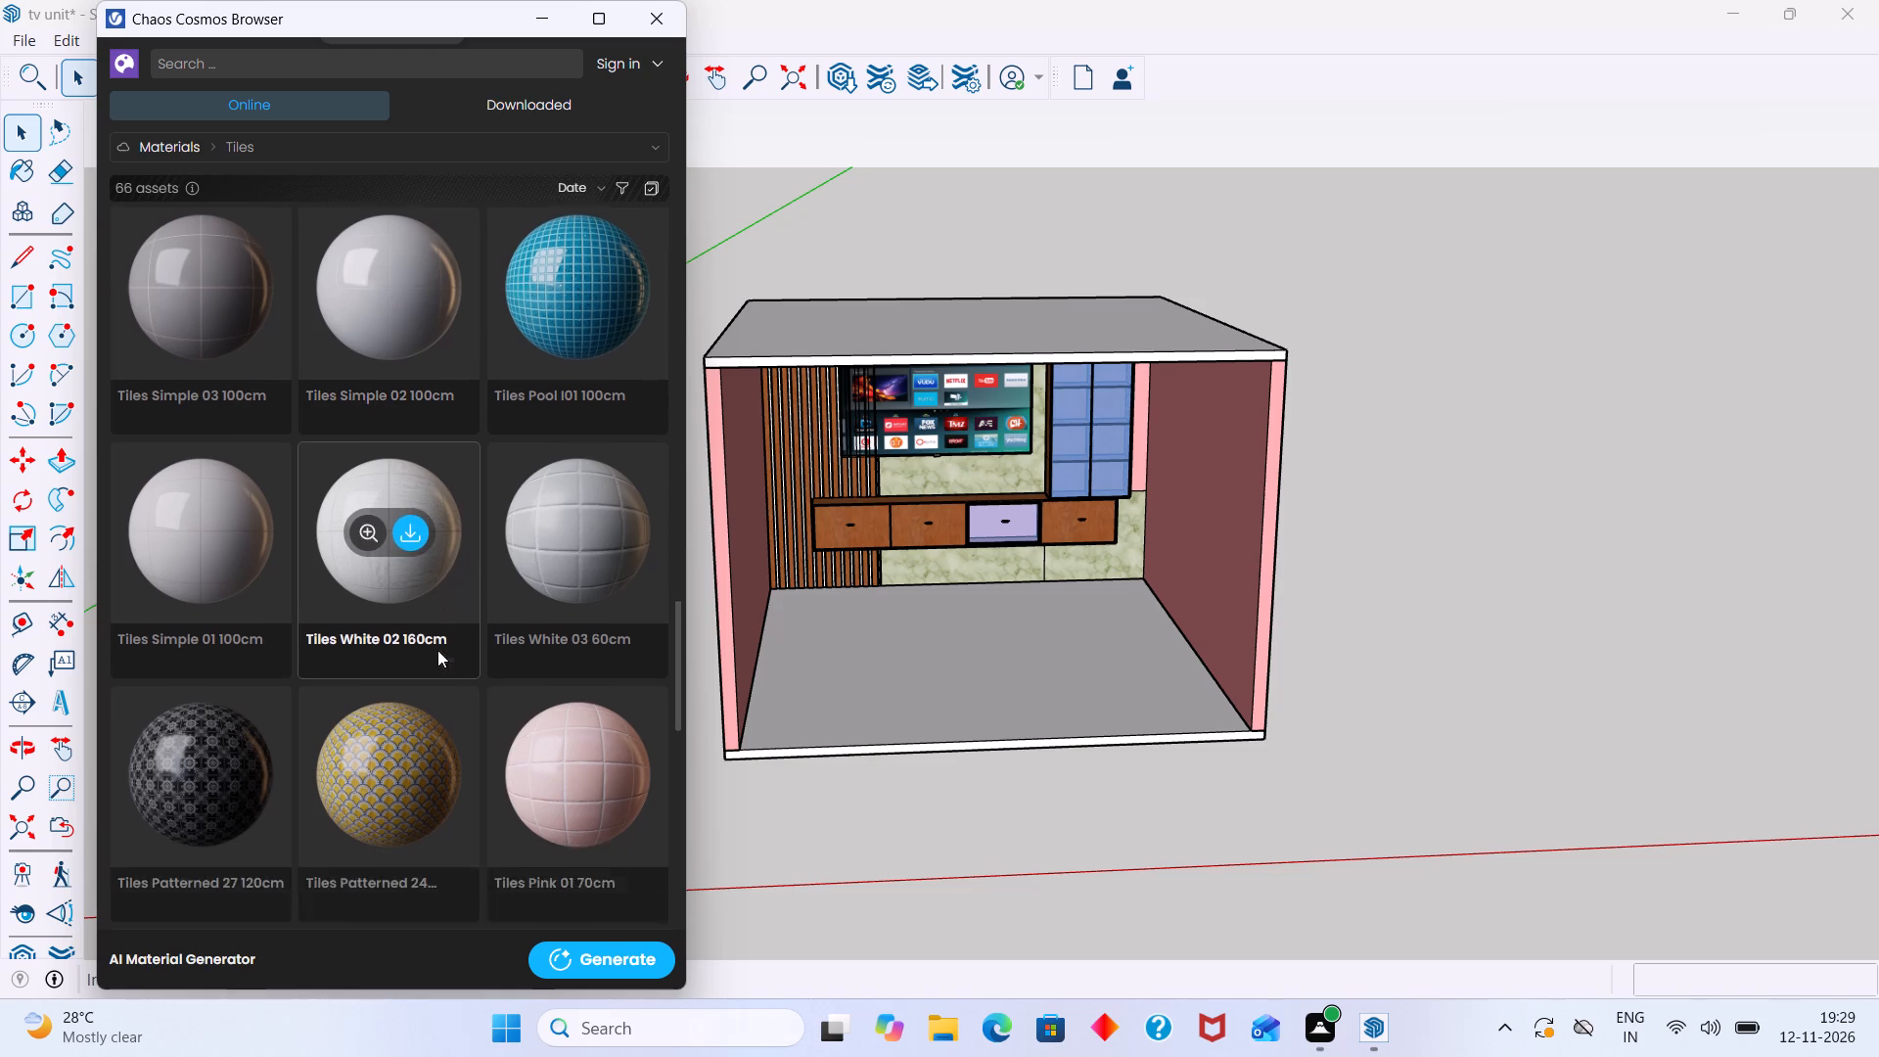
{"action": "scroll", "coordinate": [435, 651], "scroll_direction": "down", "scroll_amount": 6}
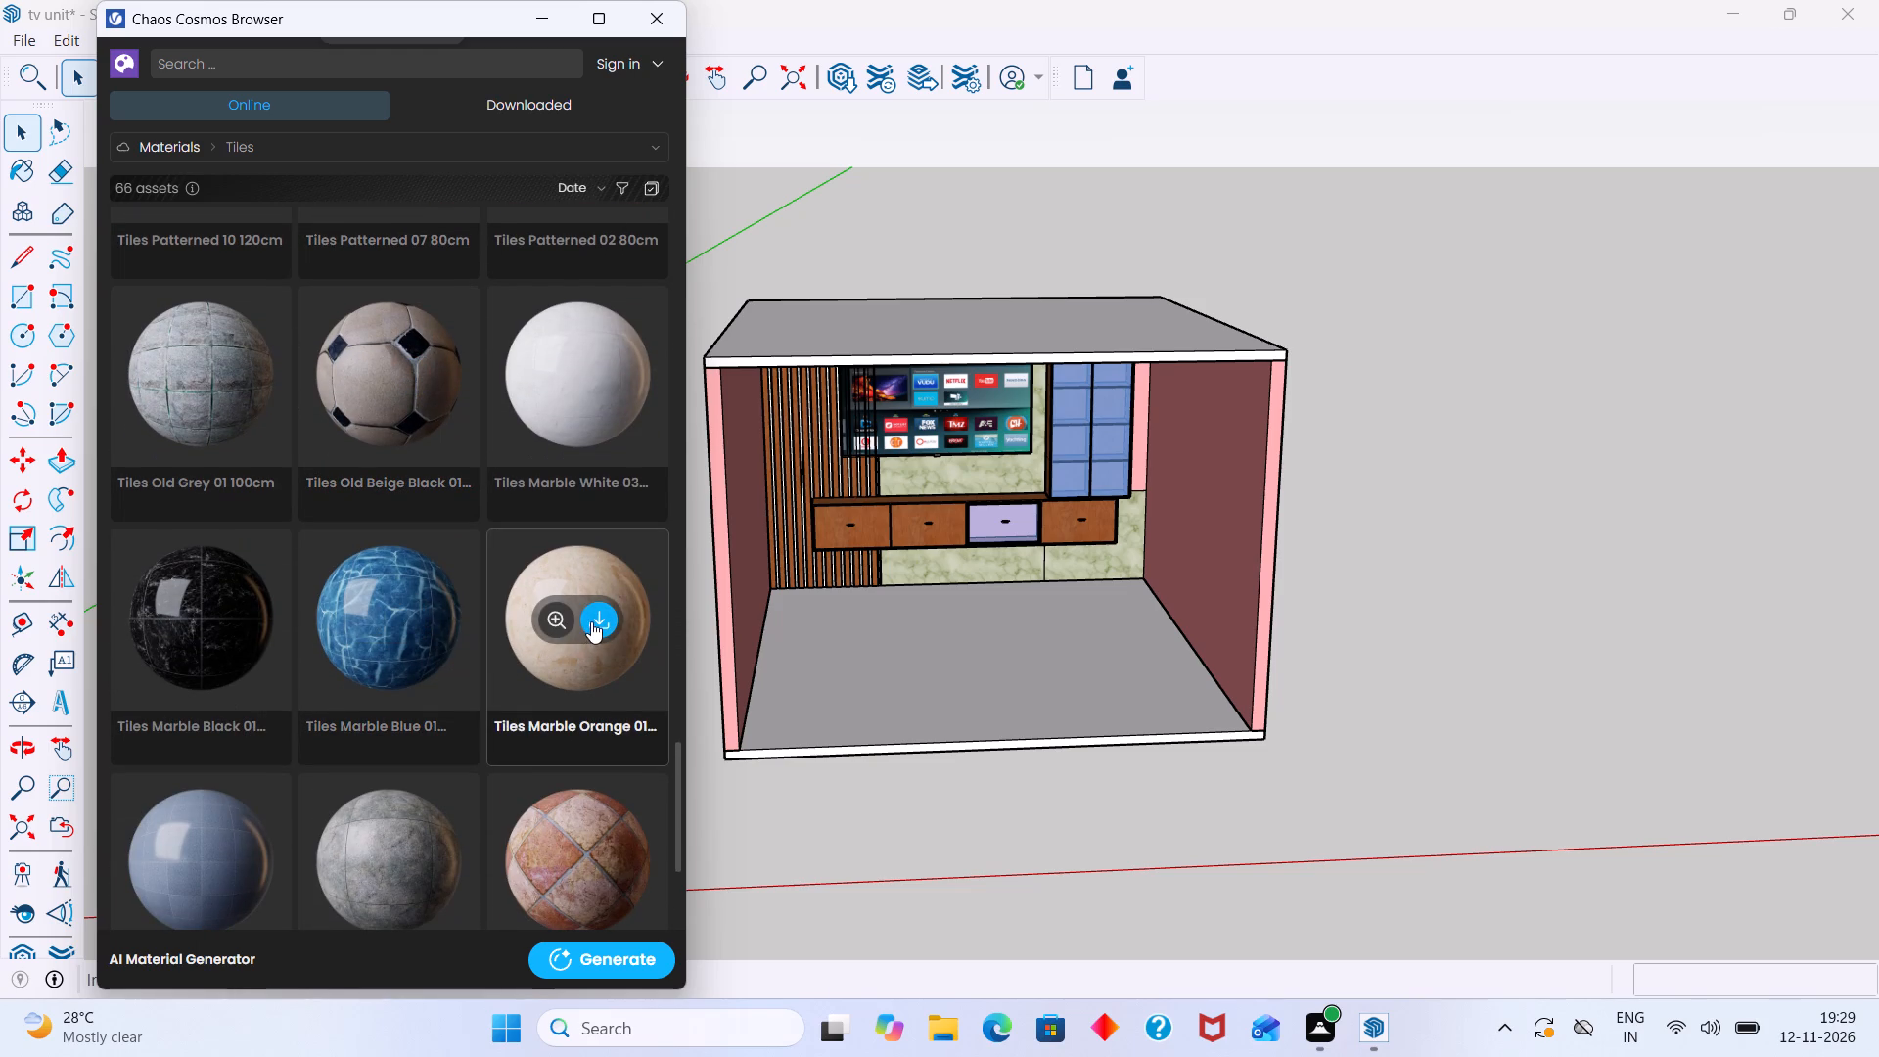
Try to download the Tiles Marble Orange 01 material from the Cosmos library.
{"action": "left_click", "coordinate": [592, 620]}
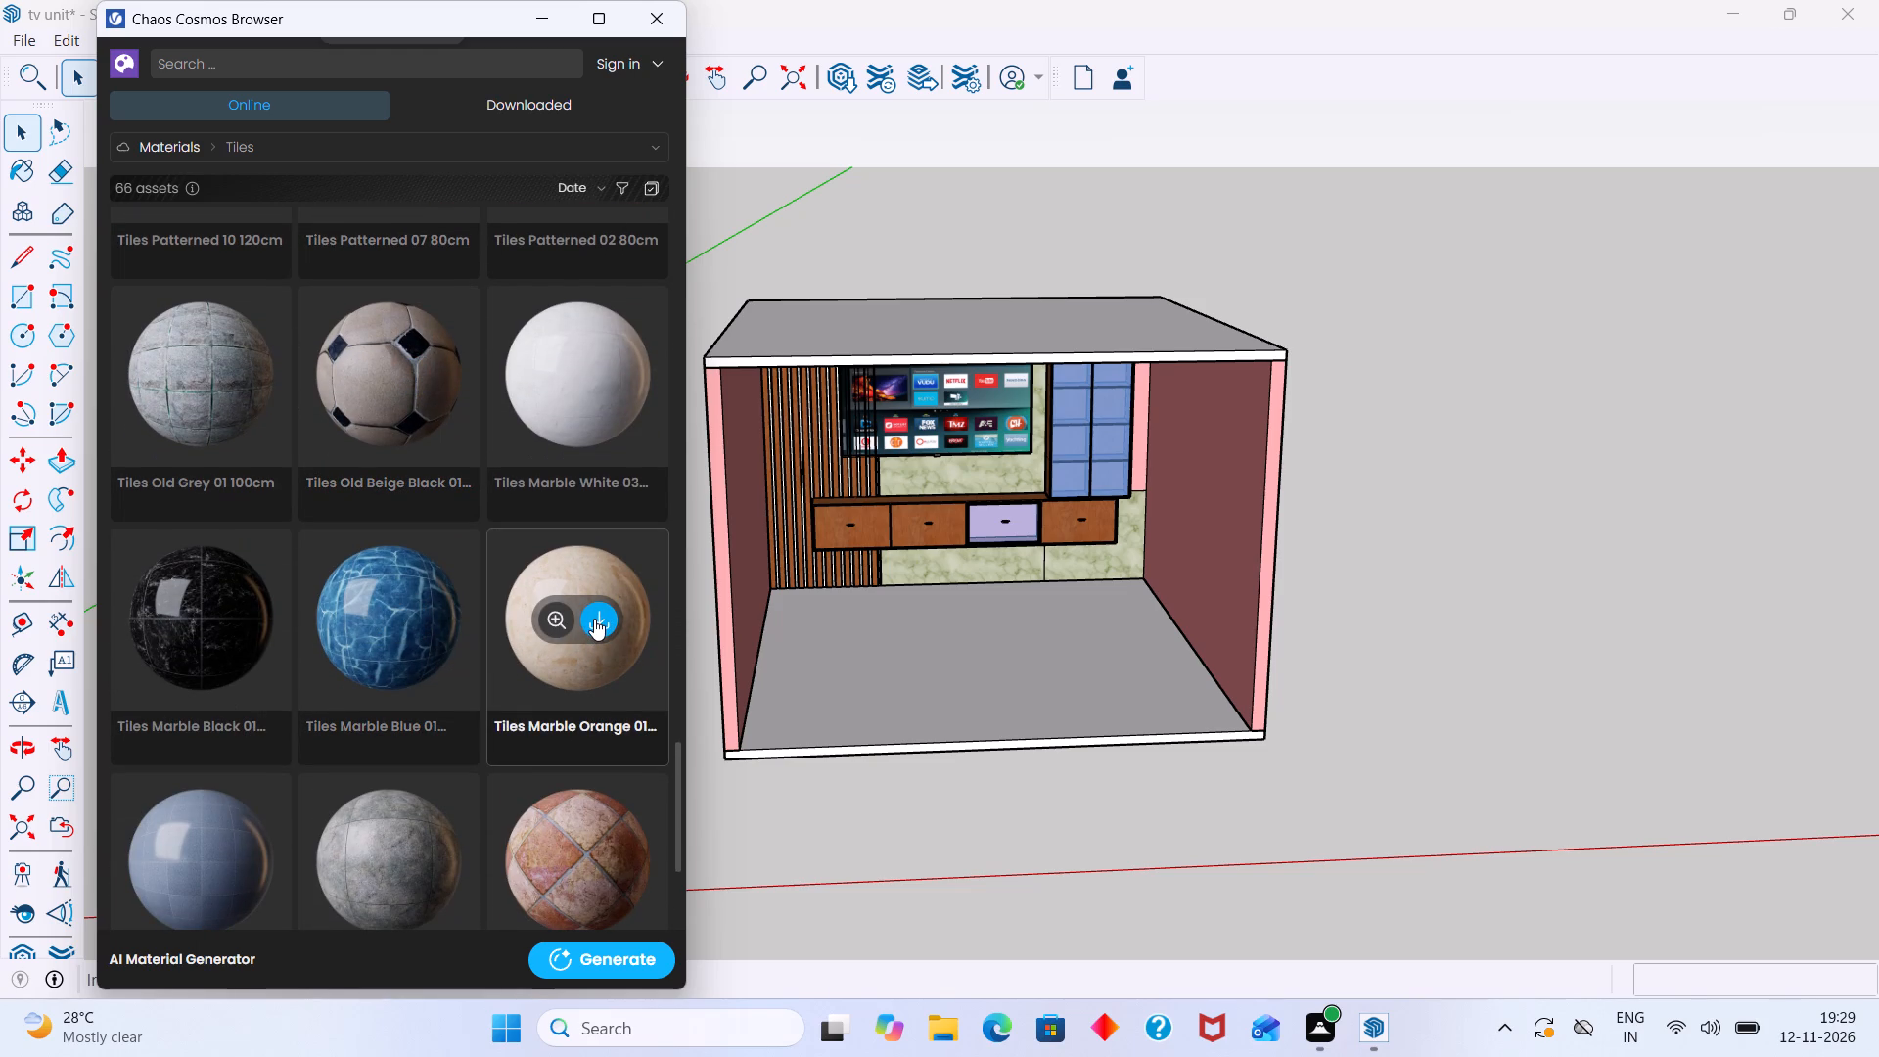
{"action": "left_click", "coordinate": [594, 619]}
{"action": "left_click", "coordinate": [597, 619]}
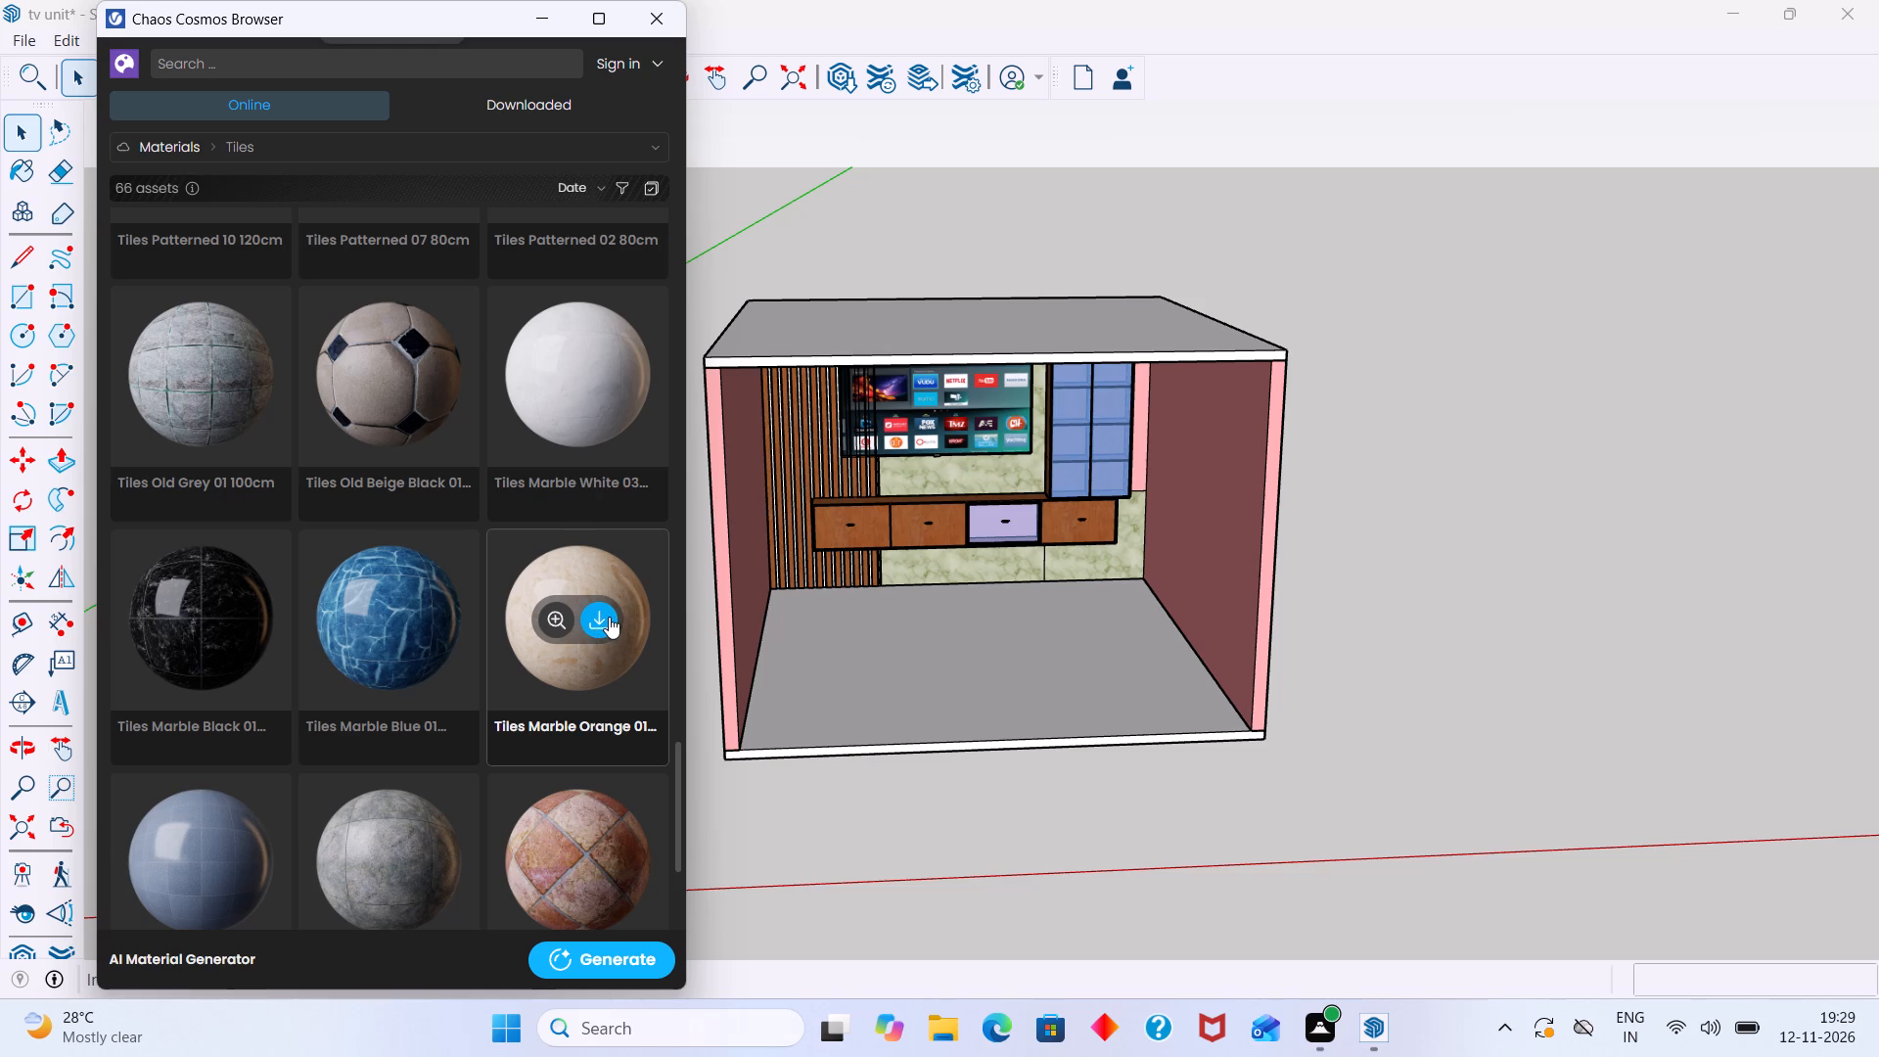
{"action": "left_click", "coordinate": [602, 614]}
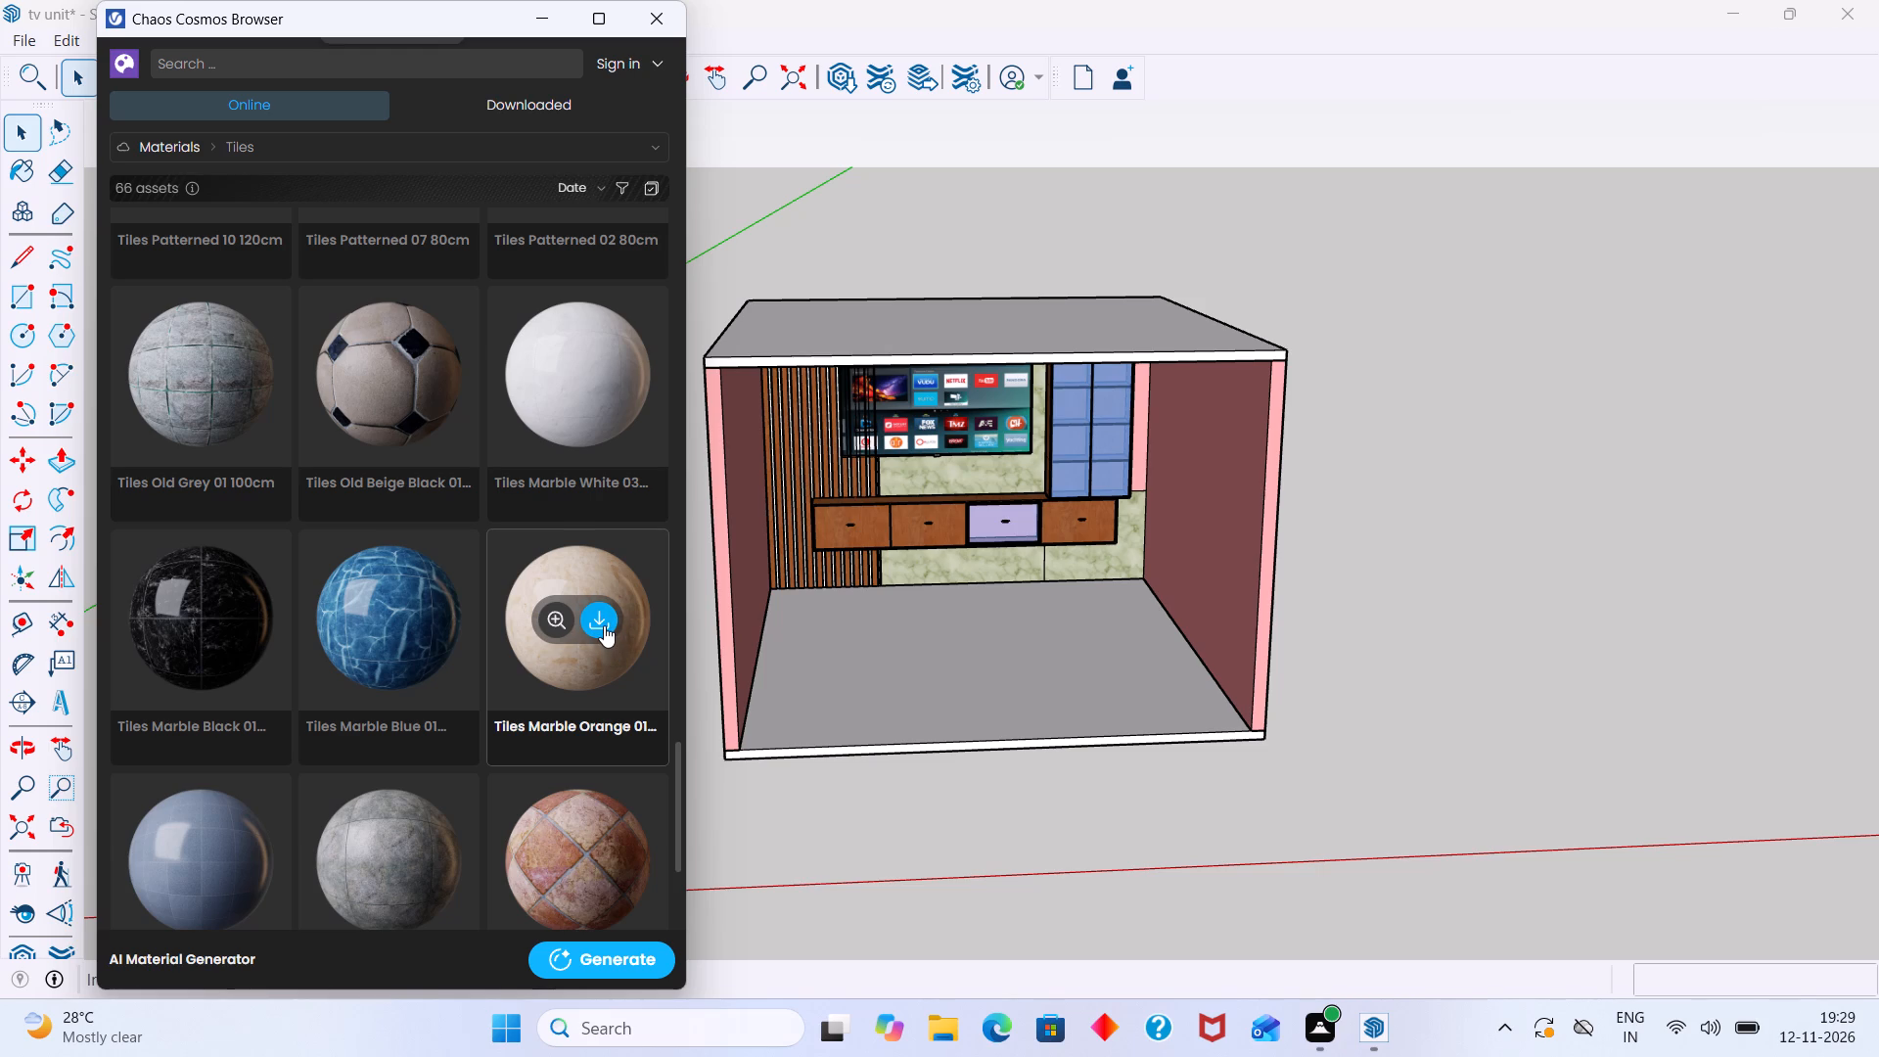
{"action": "left_click", "coordinate": [605, 624]}
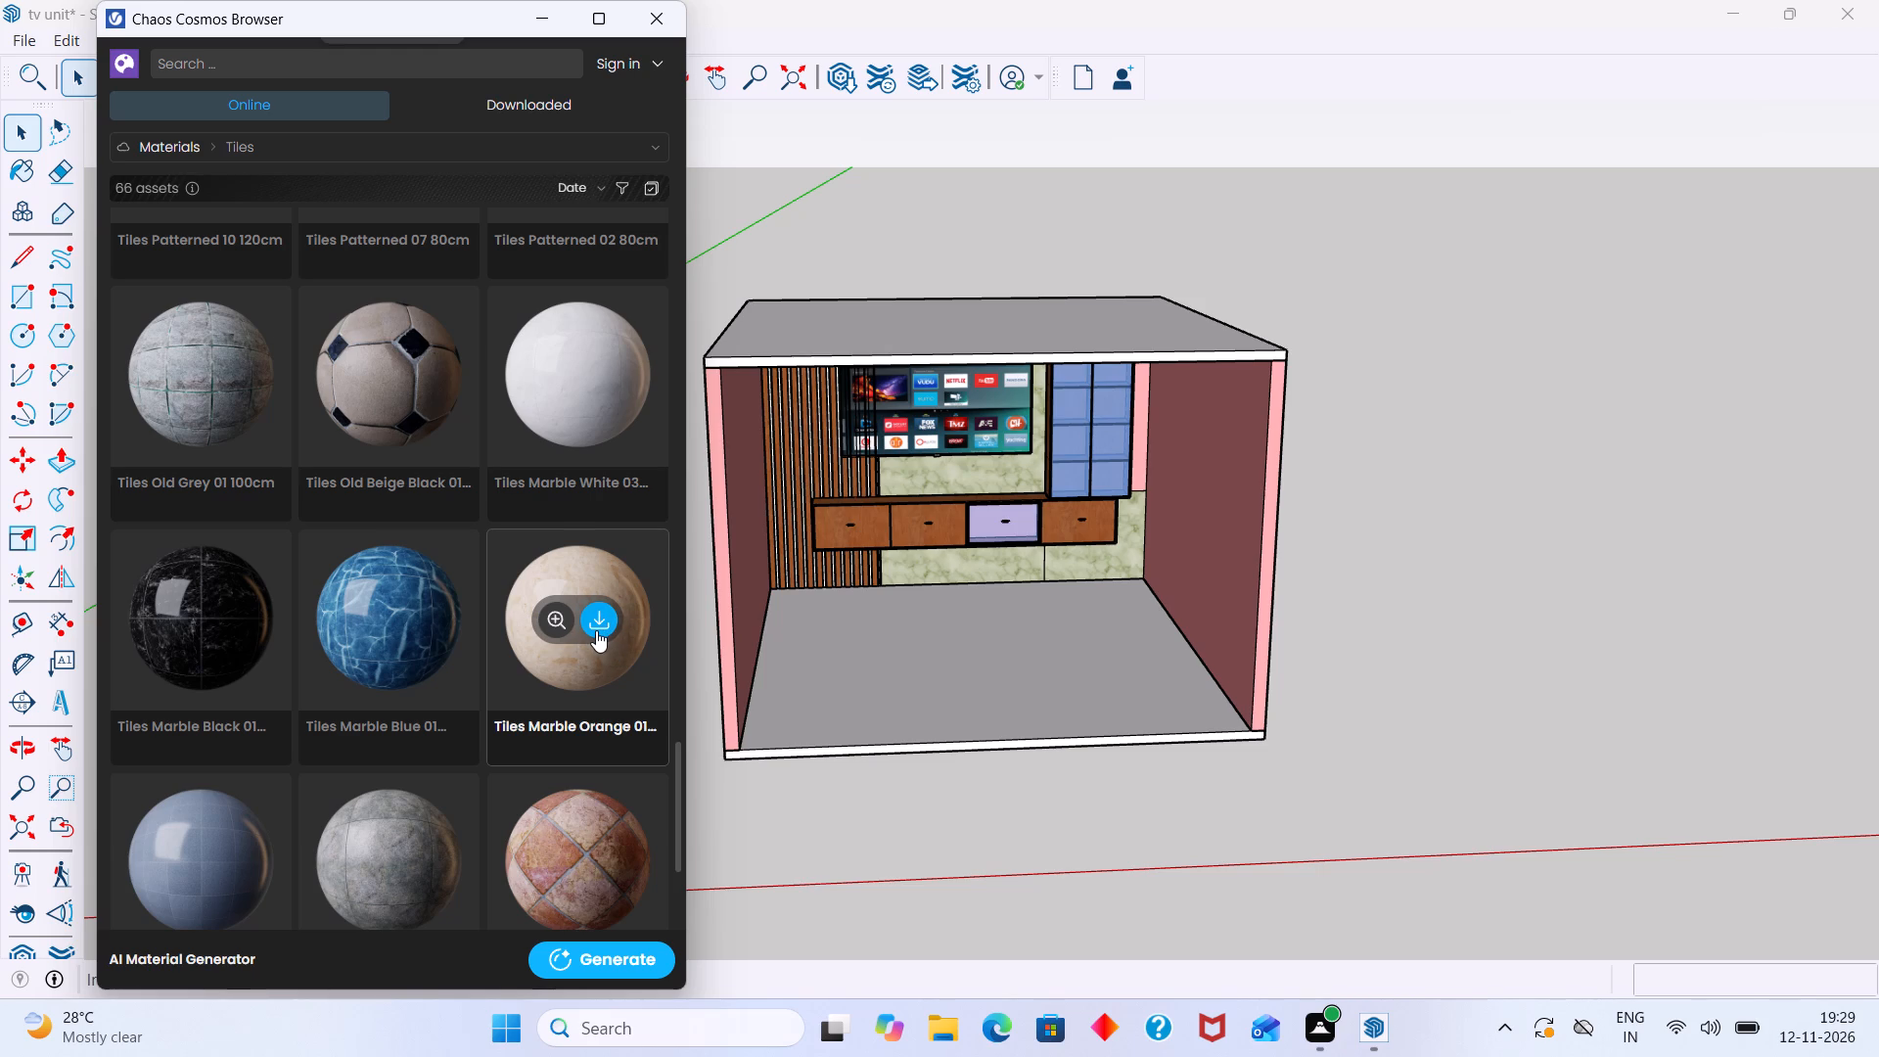
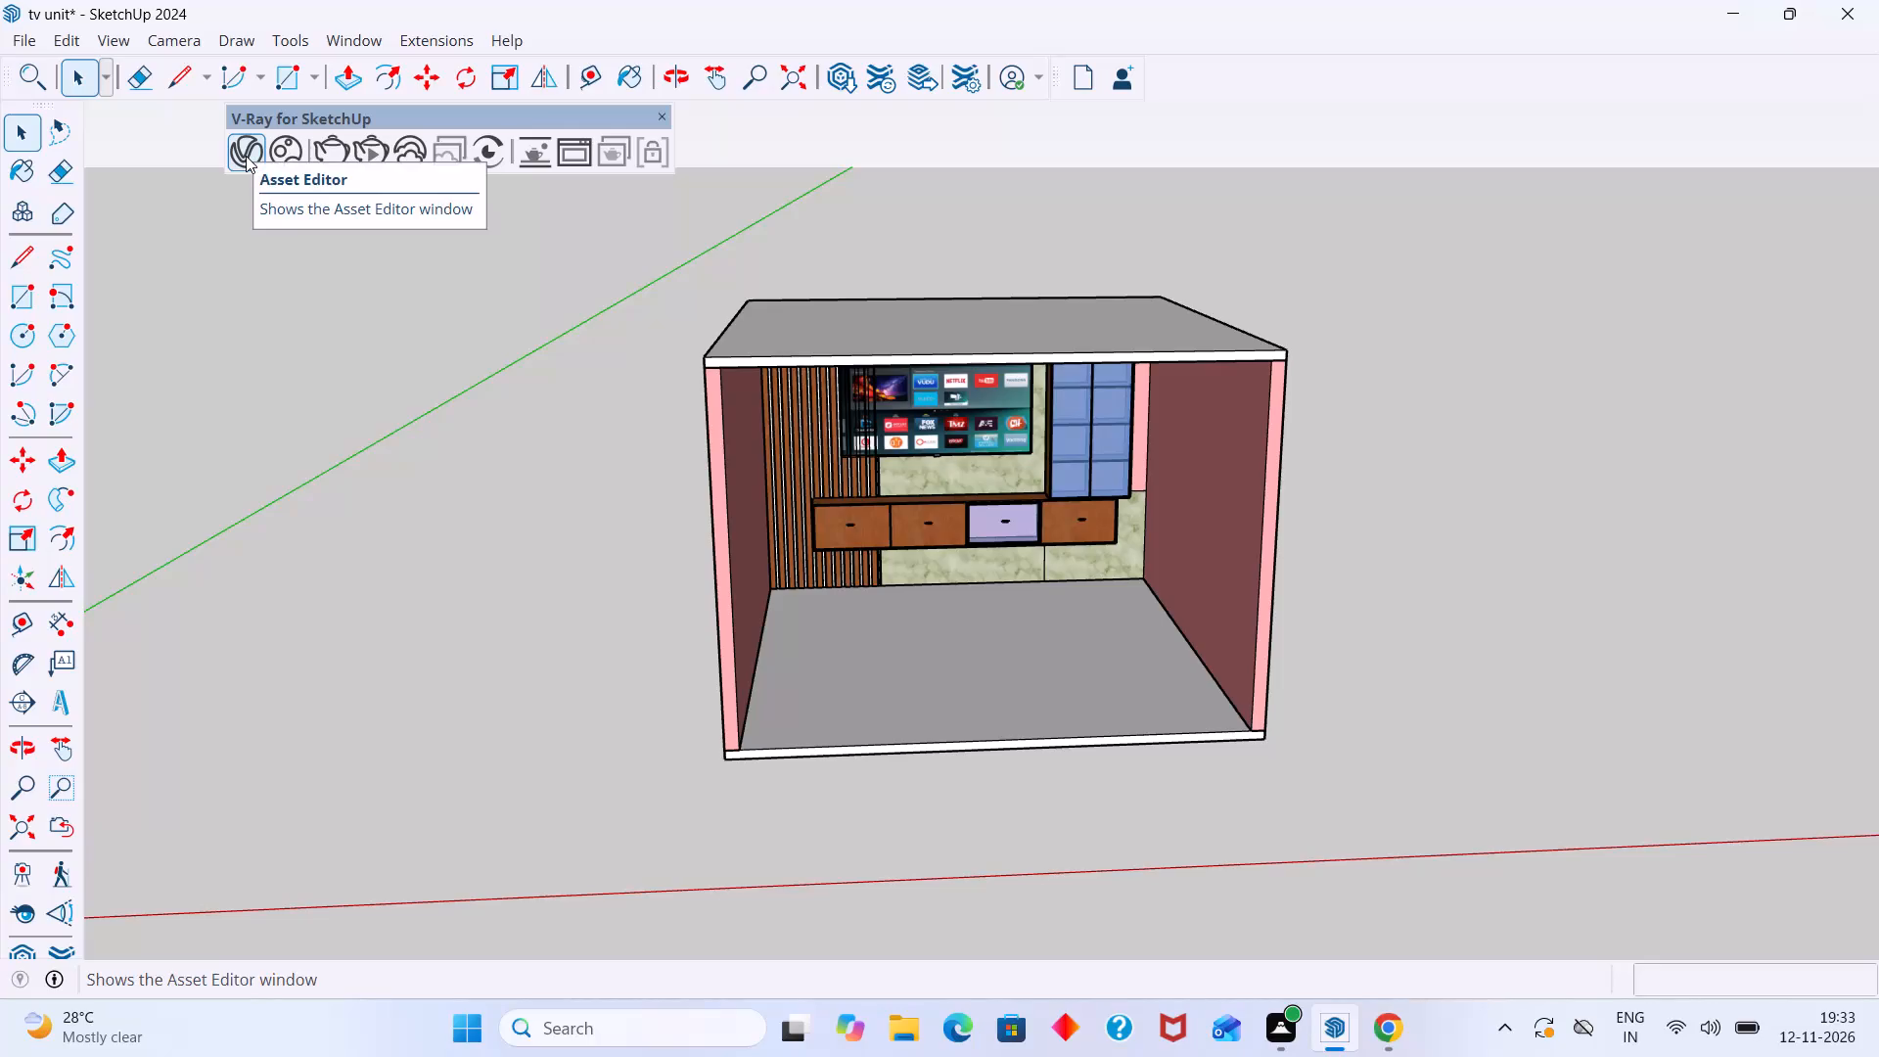
Open the V-Ray Asset Editor and review its render and camera settings, lights and materials list.
{"action": "left_click", "coordinate": [246, 156]}
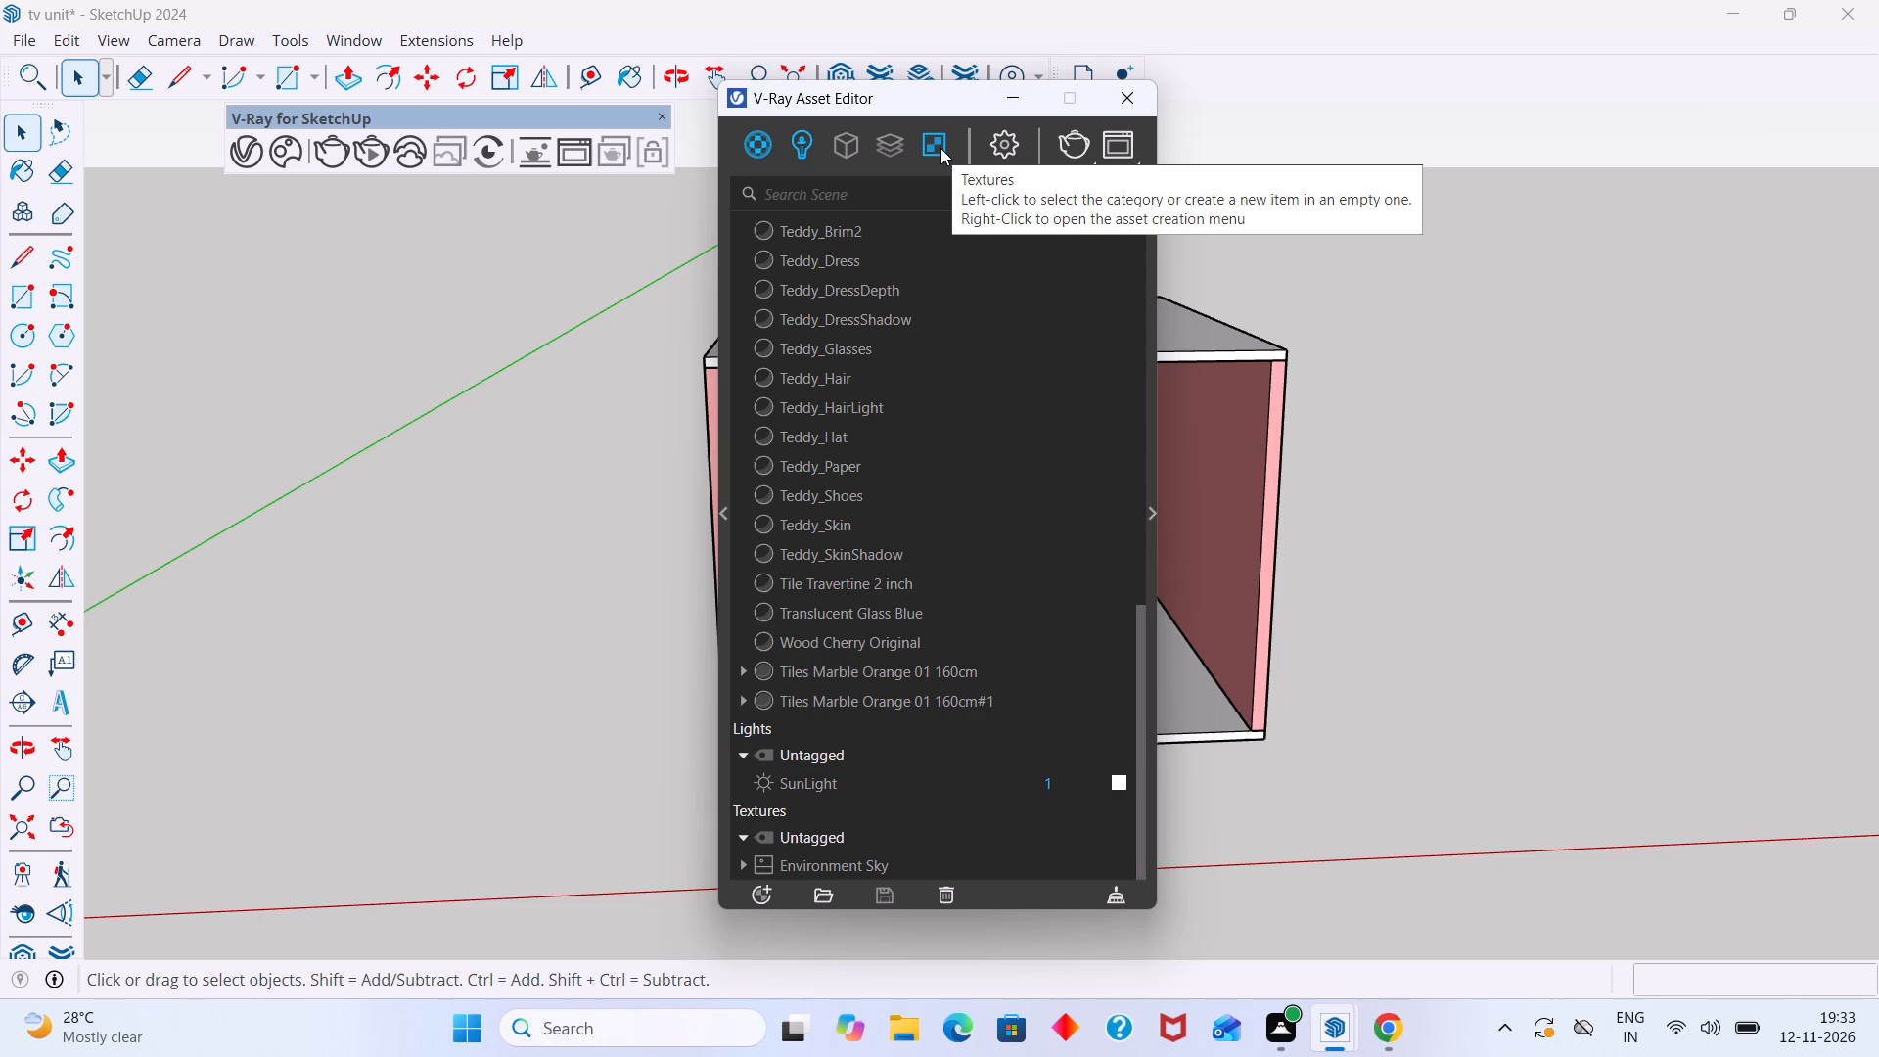
{"action": "left_click", "coordinate": [996, 147]}
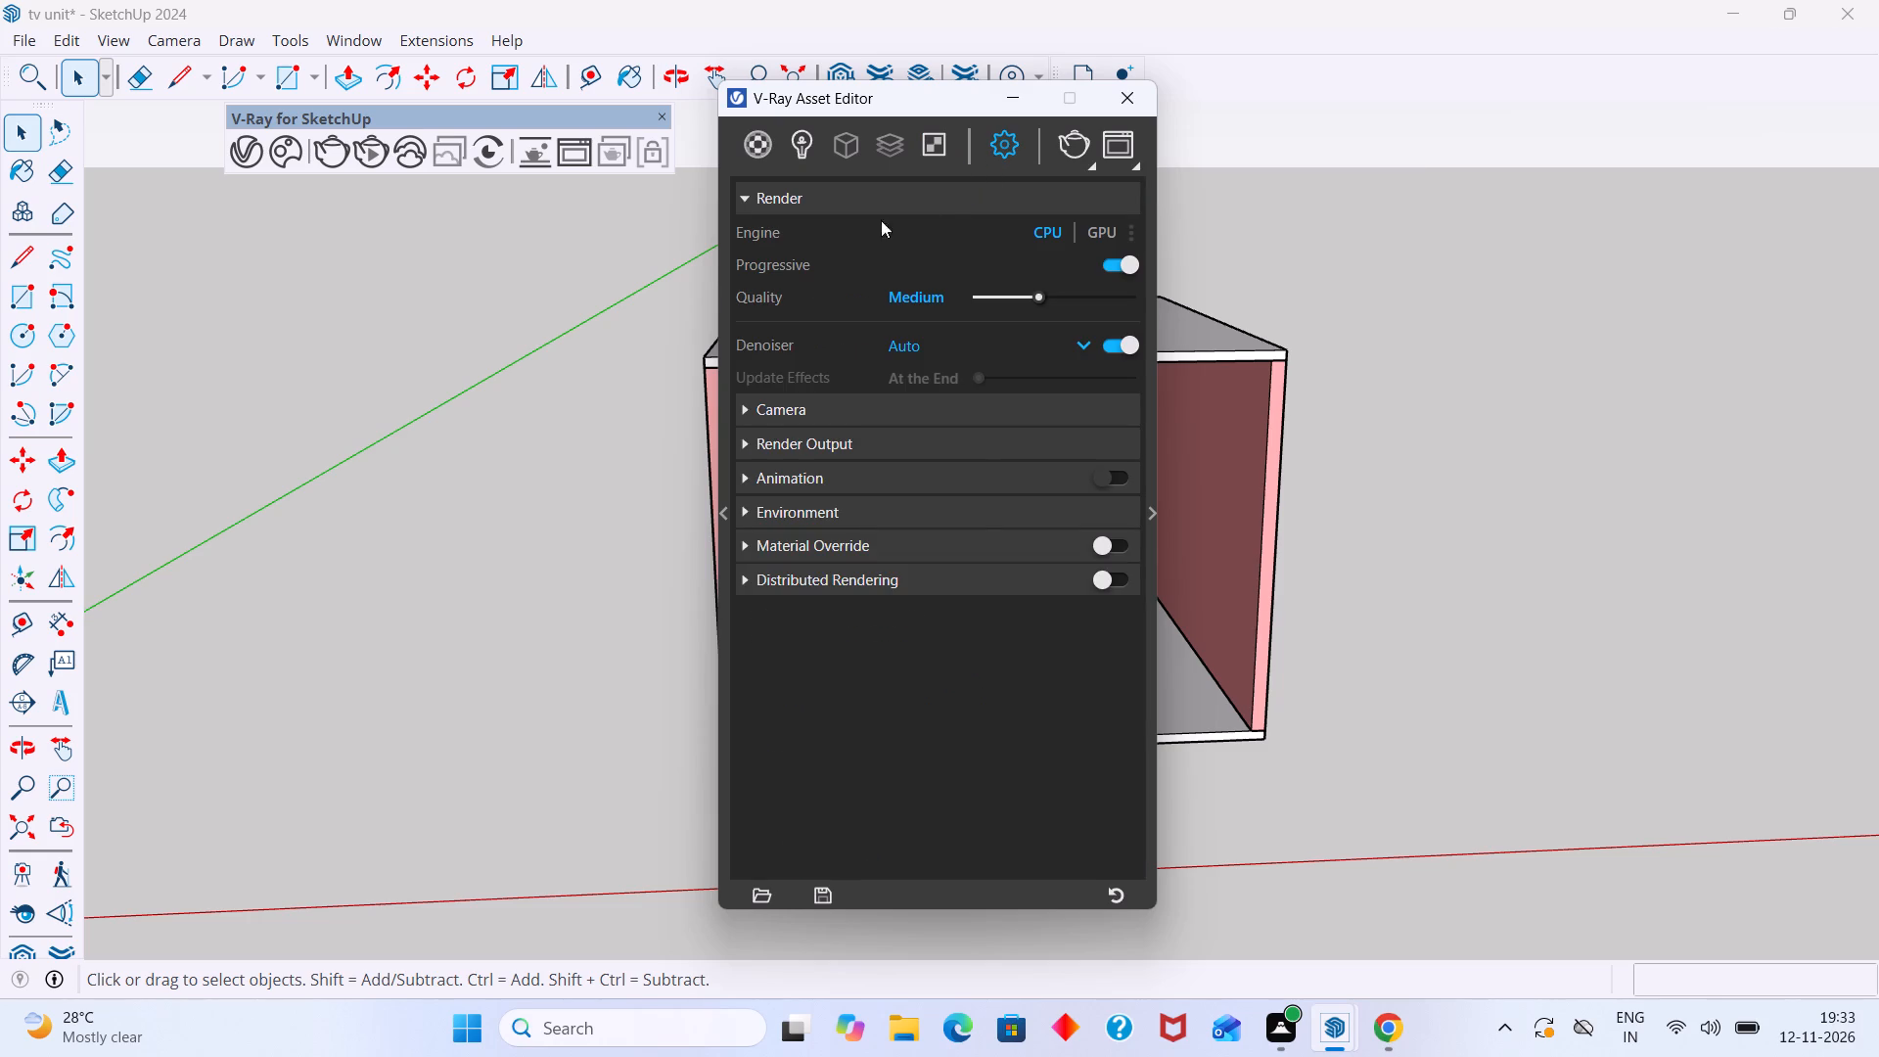
{"action": "left_click", "coordinate": [750, 406]}
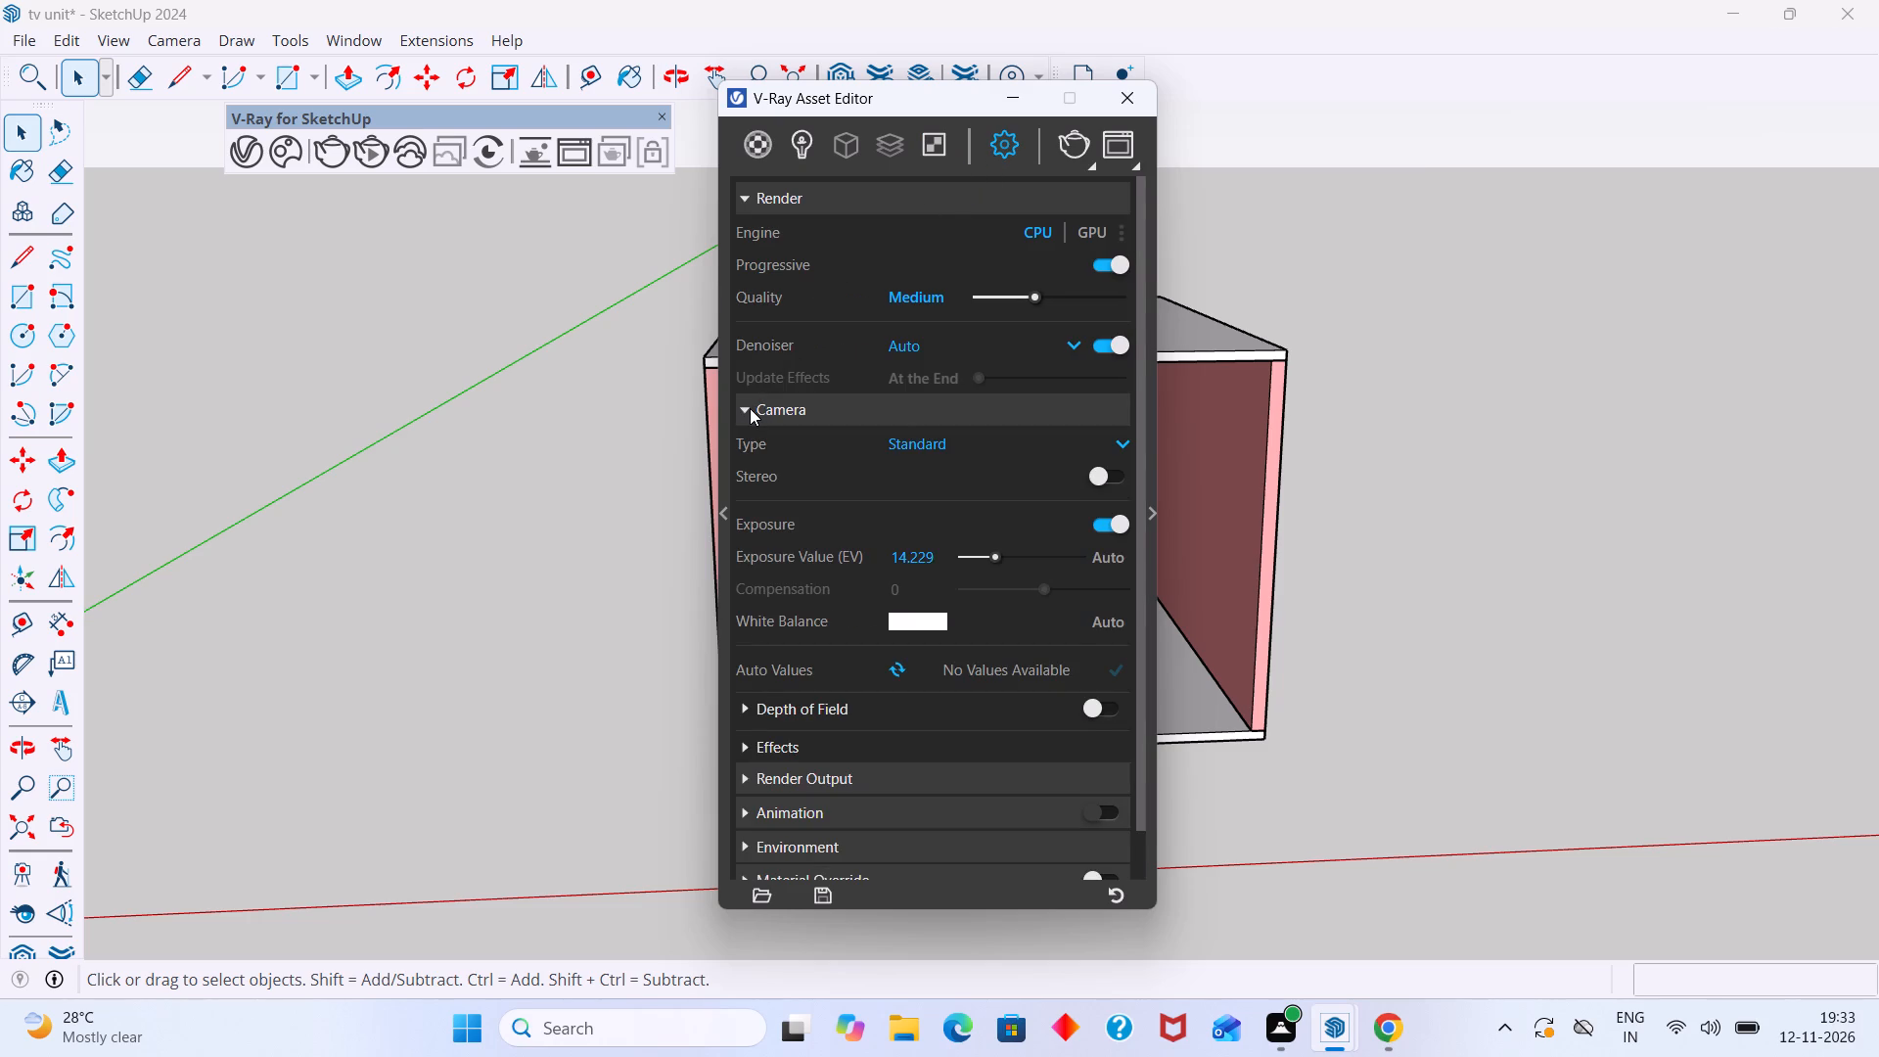
{"action": "left_click", "coordinate": [750, 408]}
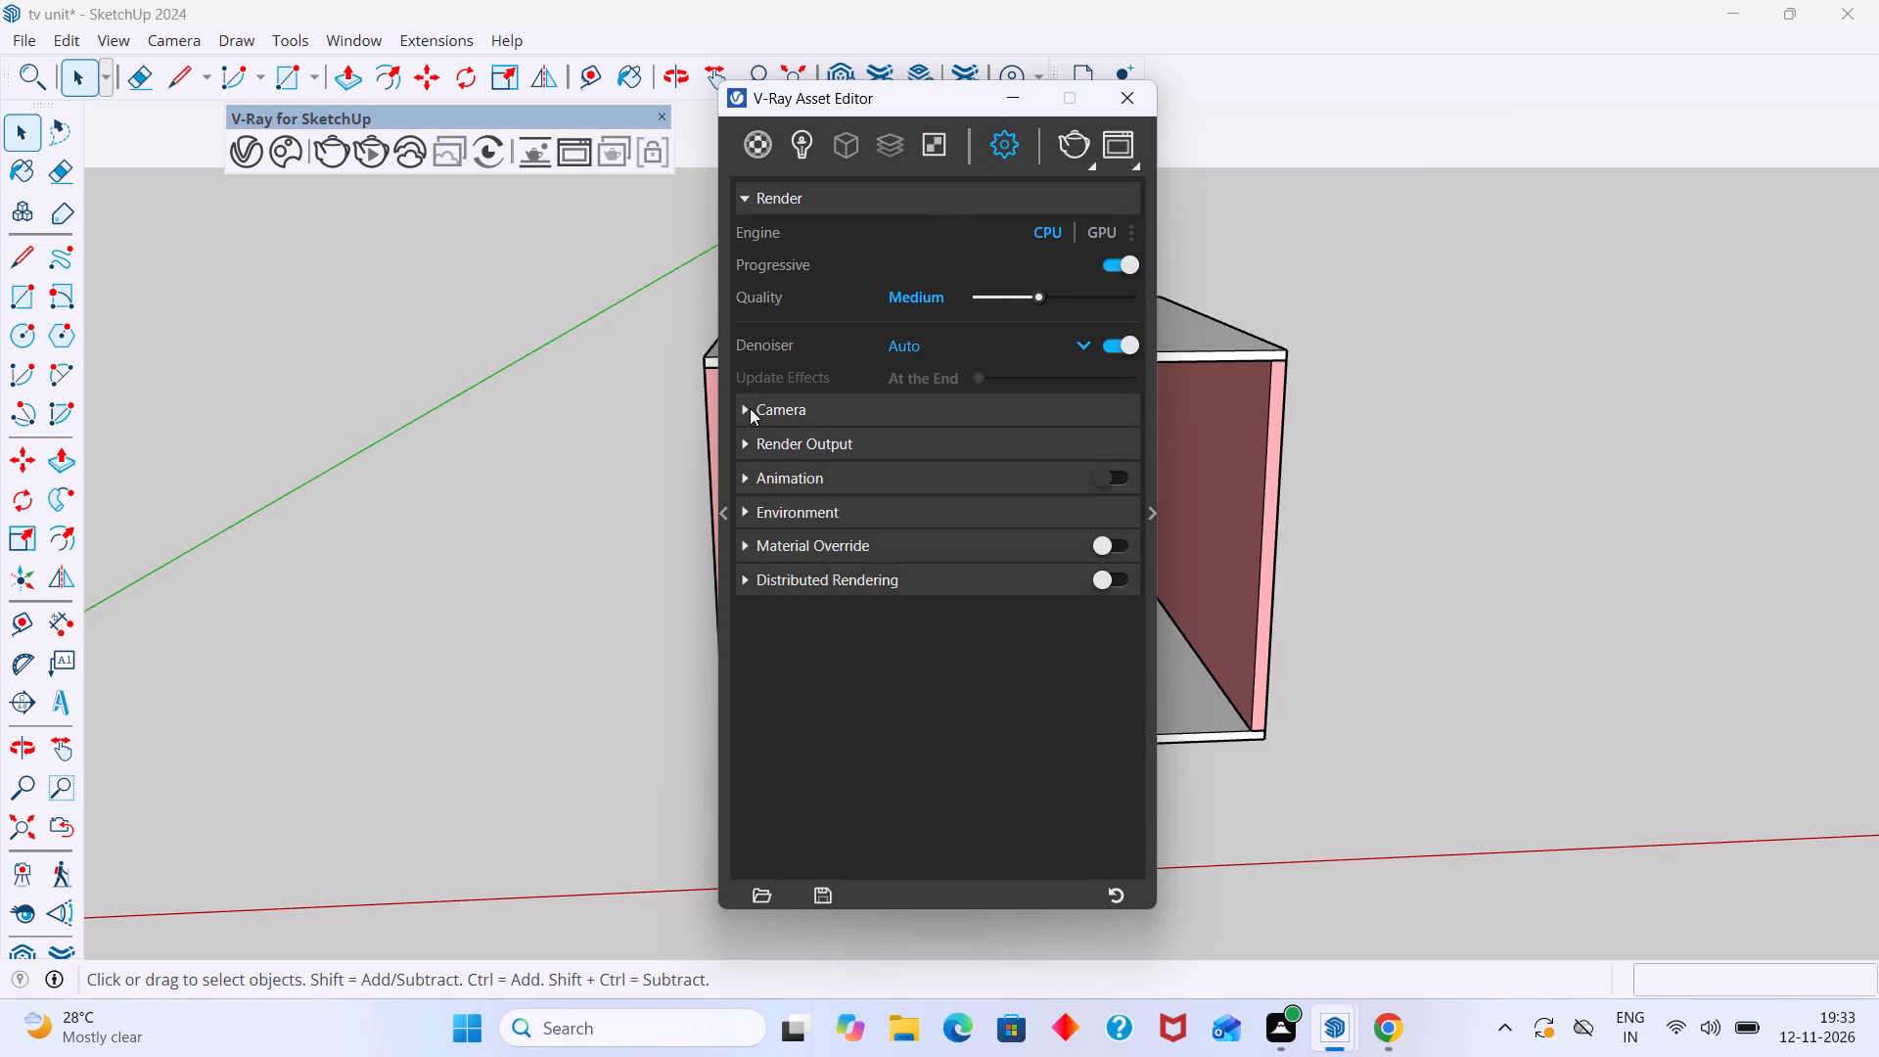
{"action": "left_click", "coordinate": [750, 408]}
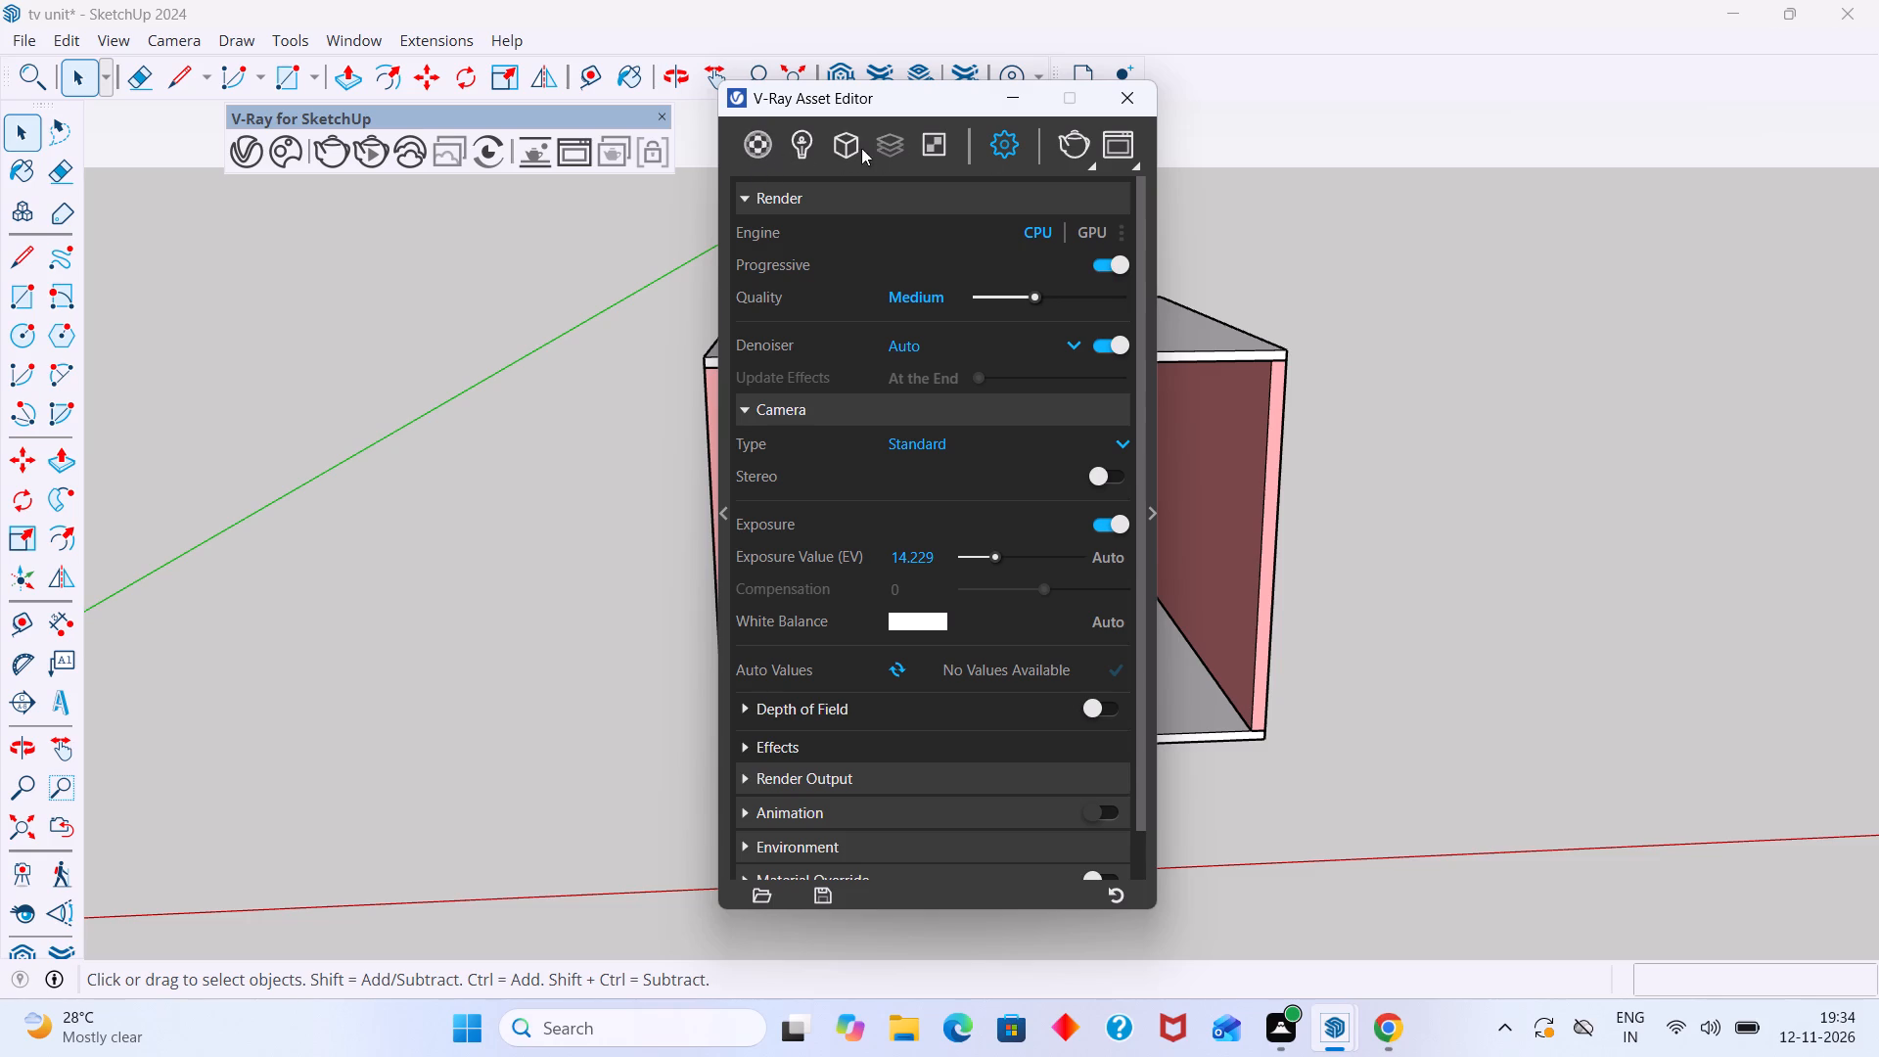
{"action": "left_click", "coordinate": [746, 198]}
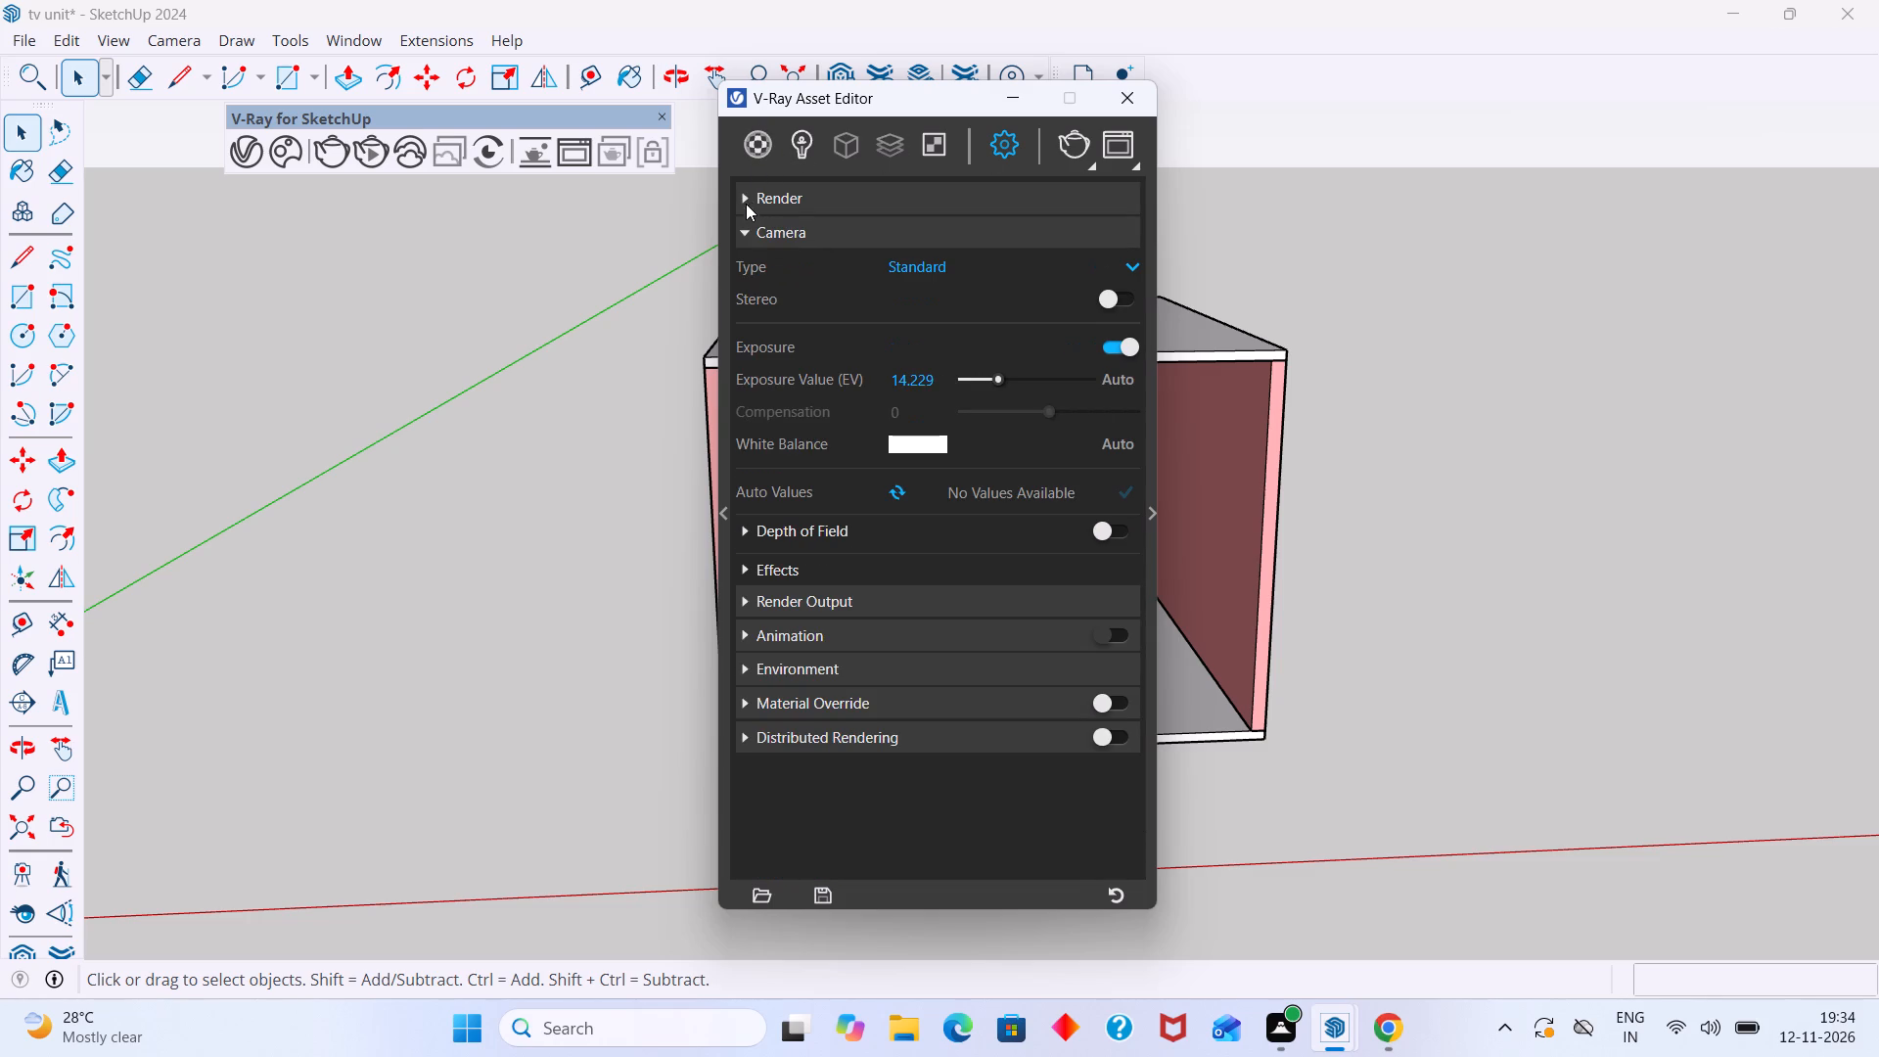
{"action": "left_click", "coordinate": [760, 151]}
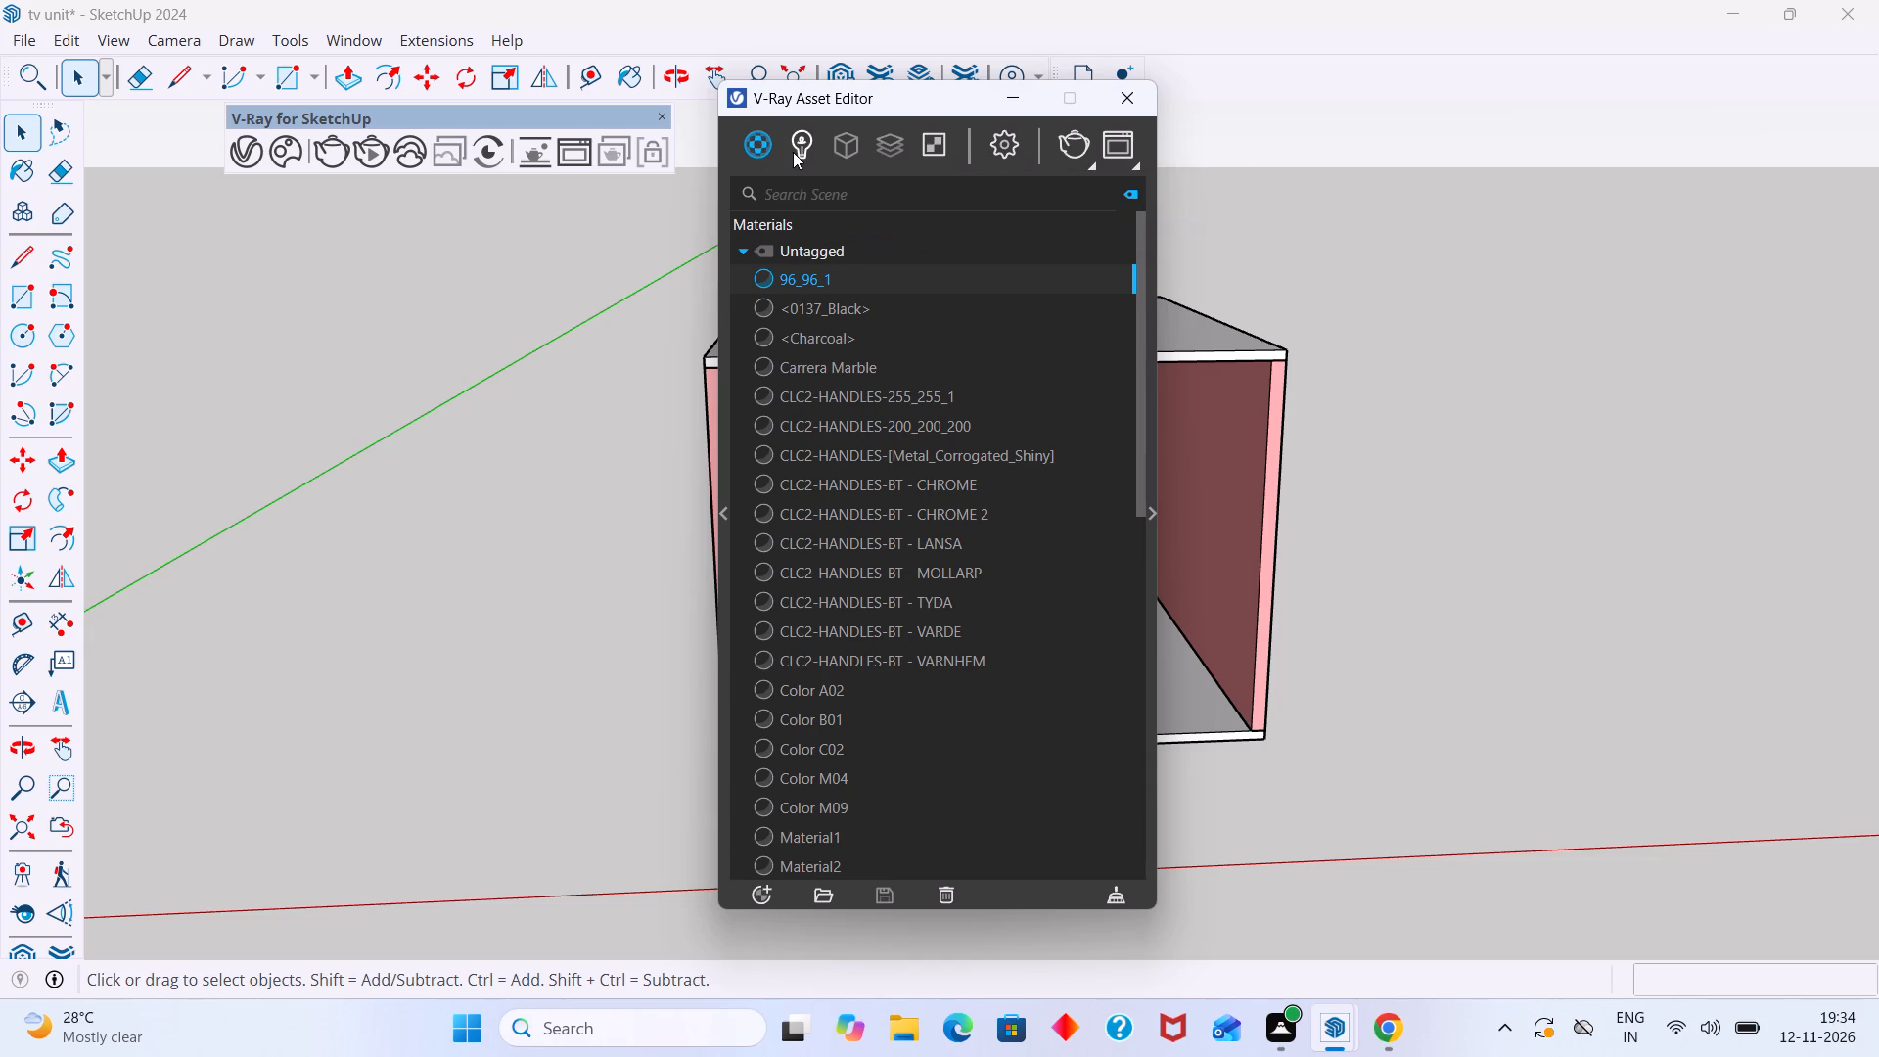
{"action": "left_click", "coordinate": [794, 151]}
{"action": "left_click", "coordinate": [756, 160]}
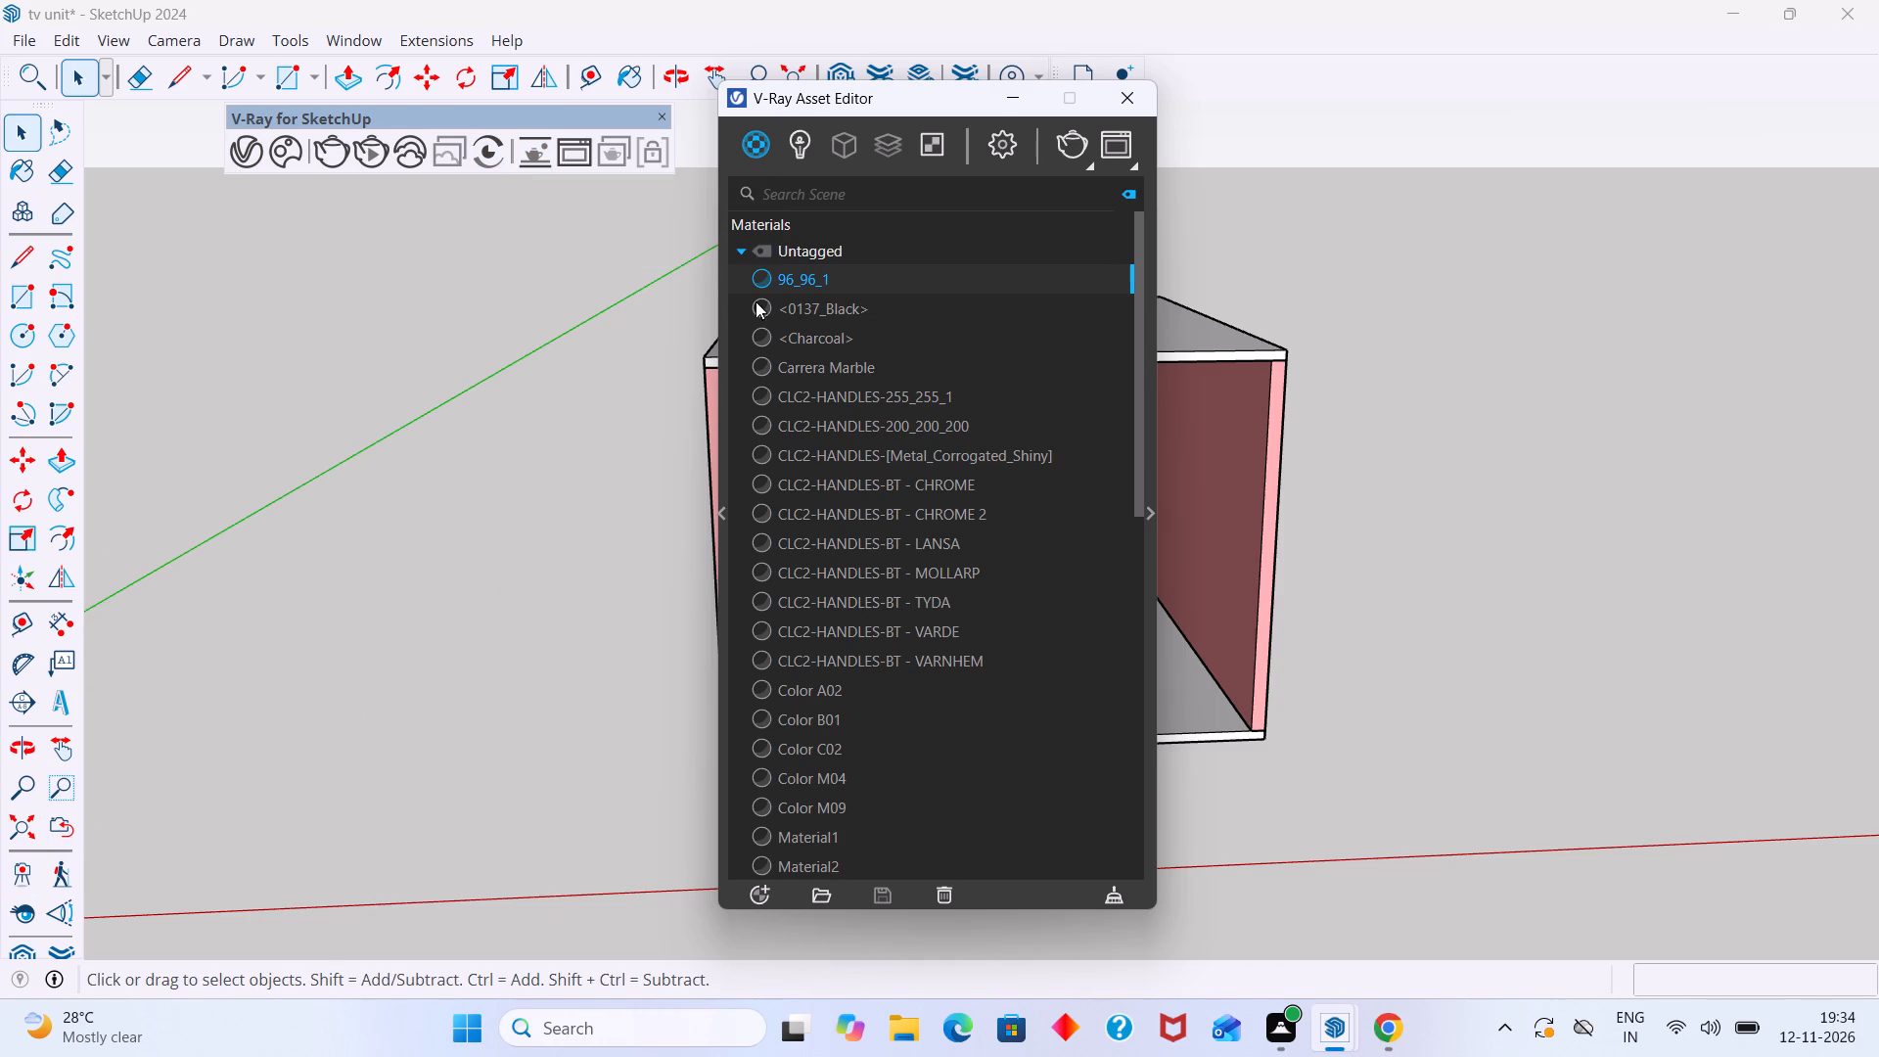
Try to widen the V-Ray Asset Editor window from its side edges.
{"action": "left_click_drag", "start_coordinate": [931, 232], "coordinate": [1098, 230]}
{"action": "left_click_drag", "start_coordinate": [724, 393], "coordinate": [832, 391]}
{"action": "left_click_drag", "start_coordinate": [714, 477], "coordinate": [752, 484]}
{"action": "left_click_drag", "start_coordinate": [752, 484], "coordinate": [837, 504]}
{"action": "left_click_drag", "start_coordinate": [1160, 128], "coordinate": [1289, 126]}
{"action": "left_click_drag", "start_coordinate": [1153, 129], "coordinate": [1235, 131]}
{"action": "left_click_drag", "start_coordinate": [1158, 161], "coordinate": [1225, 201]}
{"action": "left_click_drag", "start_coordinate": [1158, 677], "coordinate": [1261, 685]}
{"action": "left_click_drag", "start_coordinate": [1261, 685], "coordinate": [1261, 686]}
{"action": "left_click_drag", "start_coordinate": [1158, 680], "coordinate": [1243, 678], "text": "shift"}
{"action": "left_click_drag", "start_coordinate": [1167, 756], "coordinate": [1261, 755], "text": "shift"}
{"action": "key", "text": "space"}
Examine the lower part of the Asset Editor's materials list and the selected material's properties.
{"action": "left_click", "coordinate": [1137, 826]}
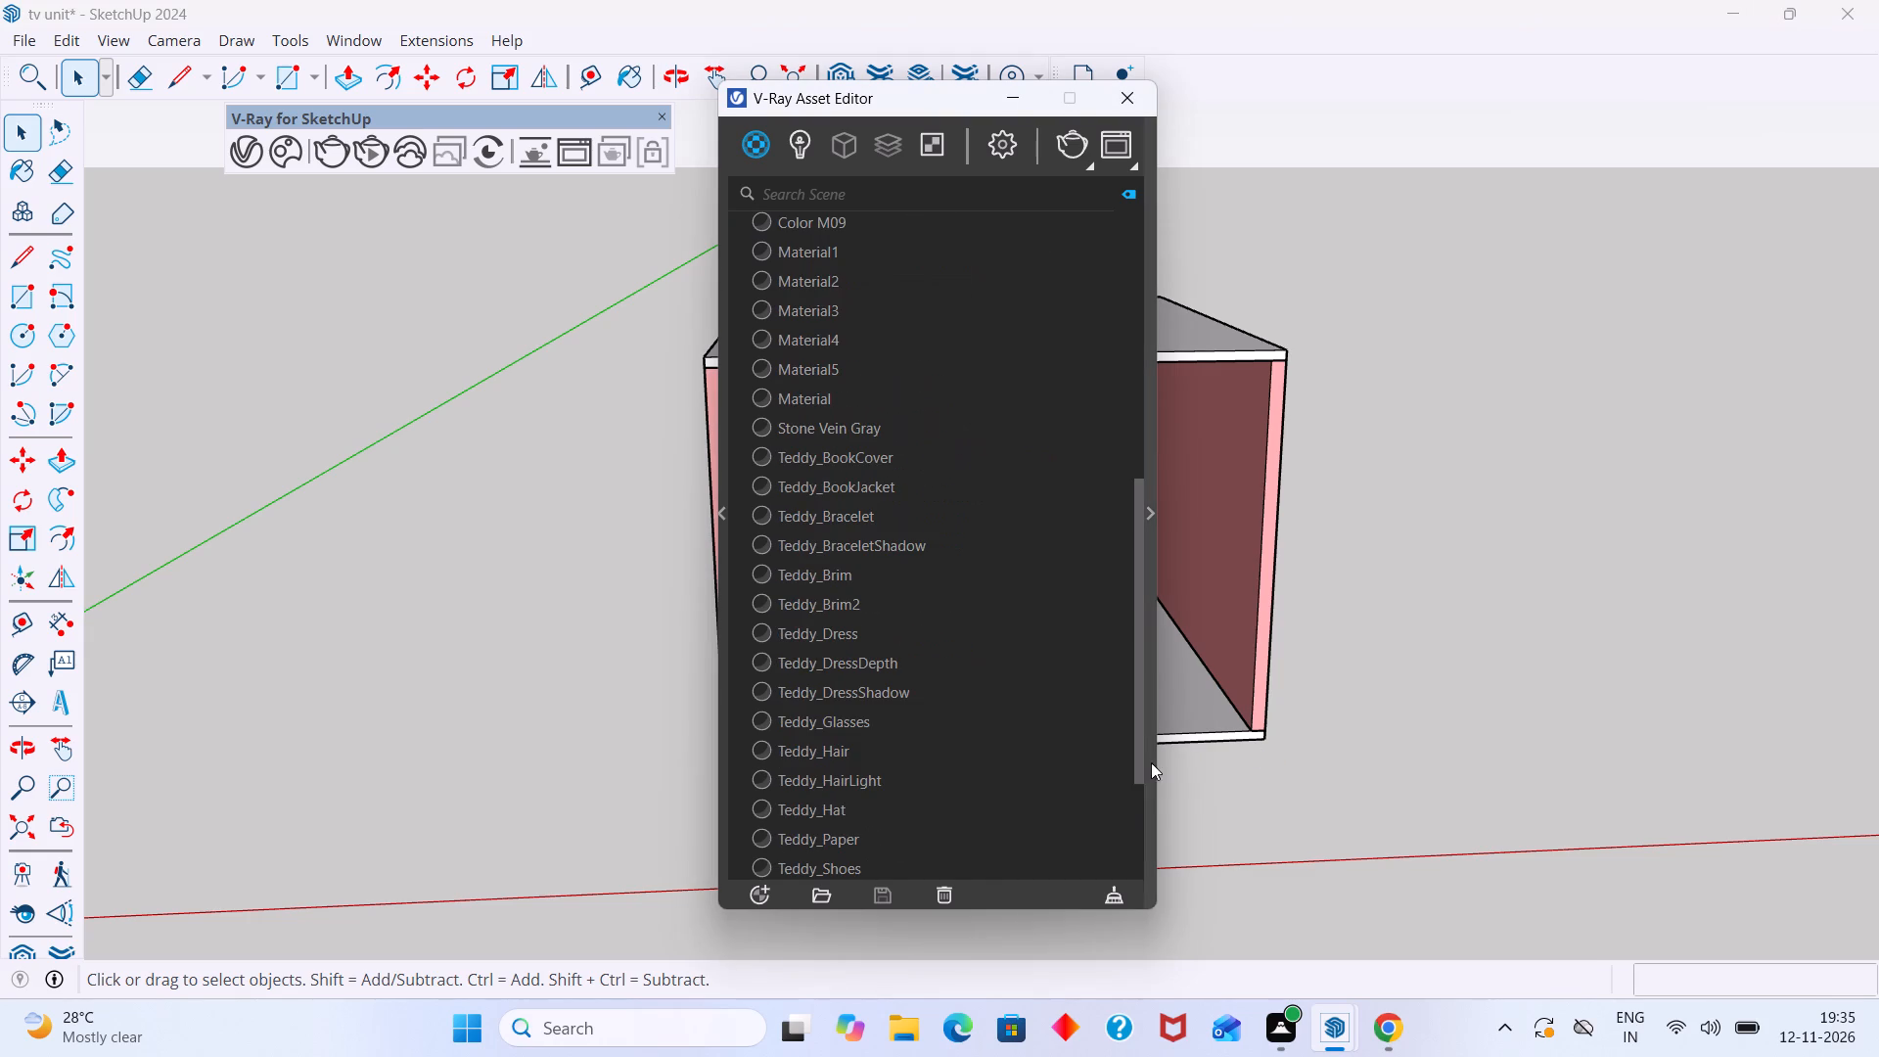
{"action": "scroll", "coordinate": [940, 238], "scroll_direction": "down", "scroll_amount": 2}
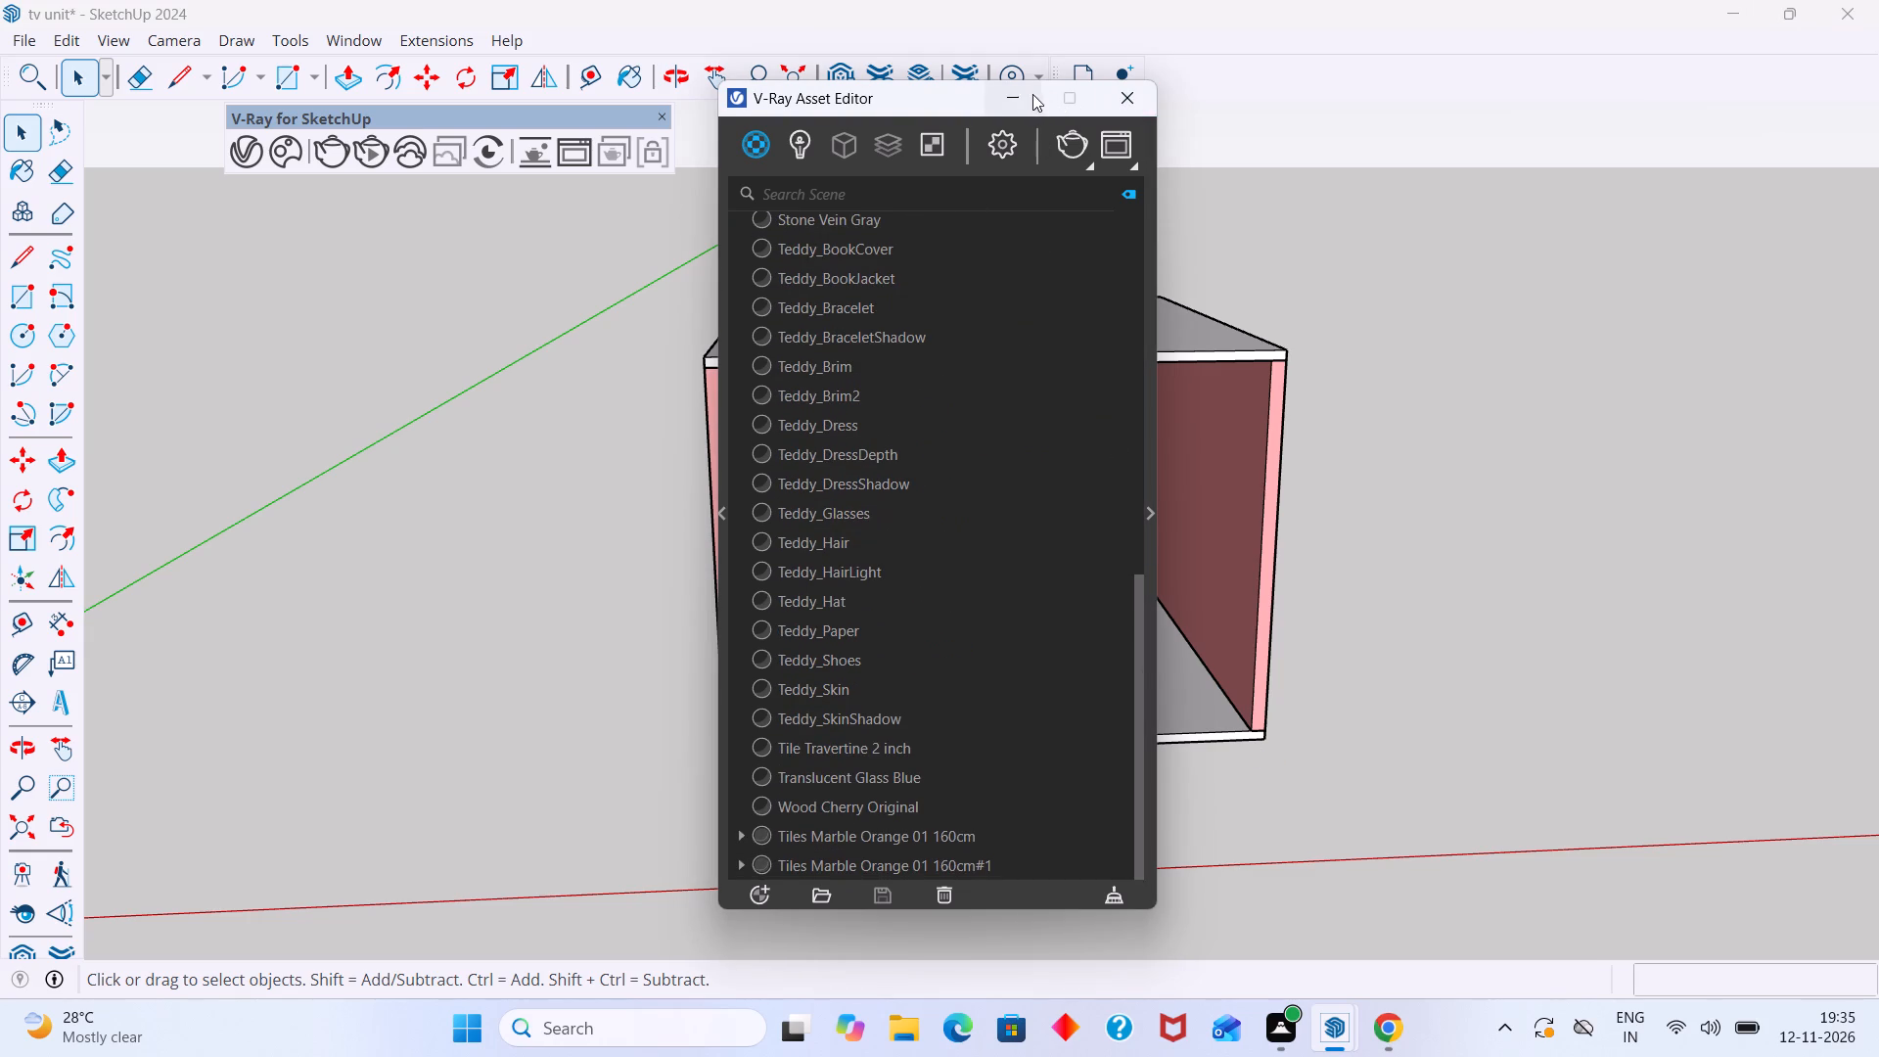
{"action": "left_click", "coordinate": [1015, 97]}
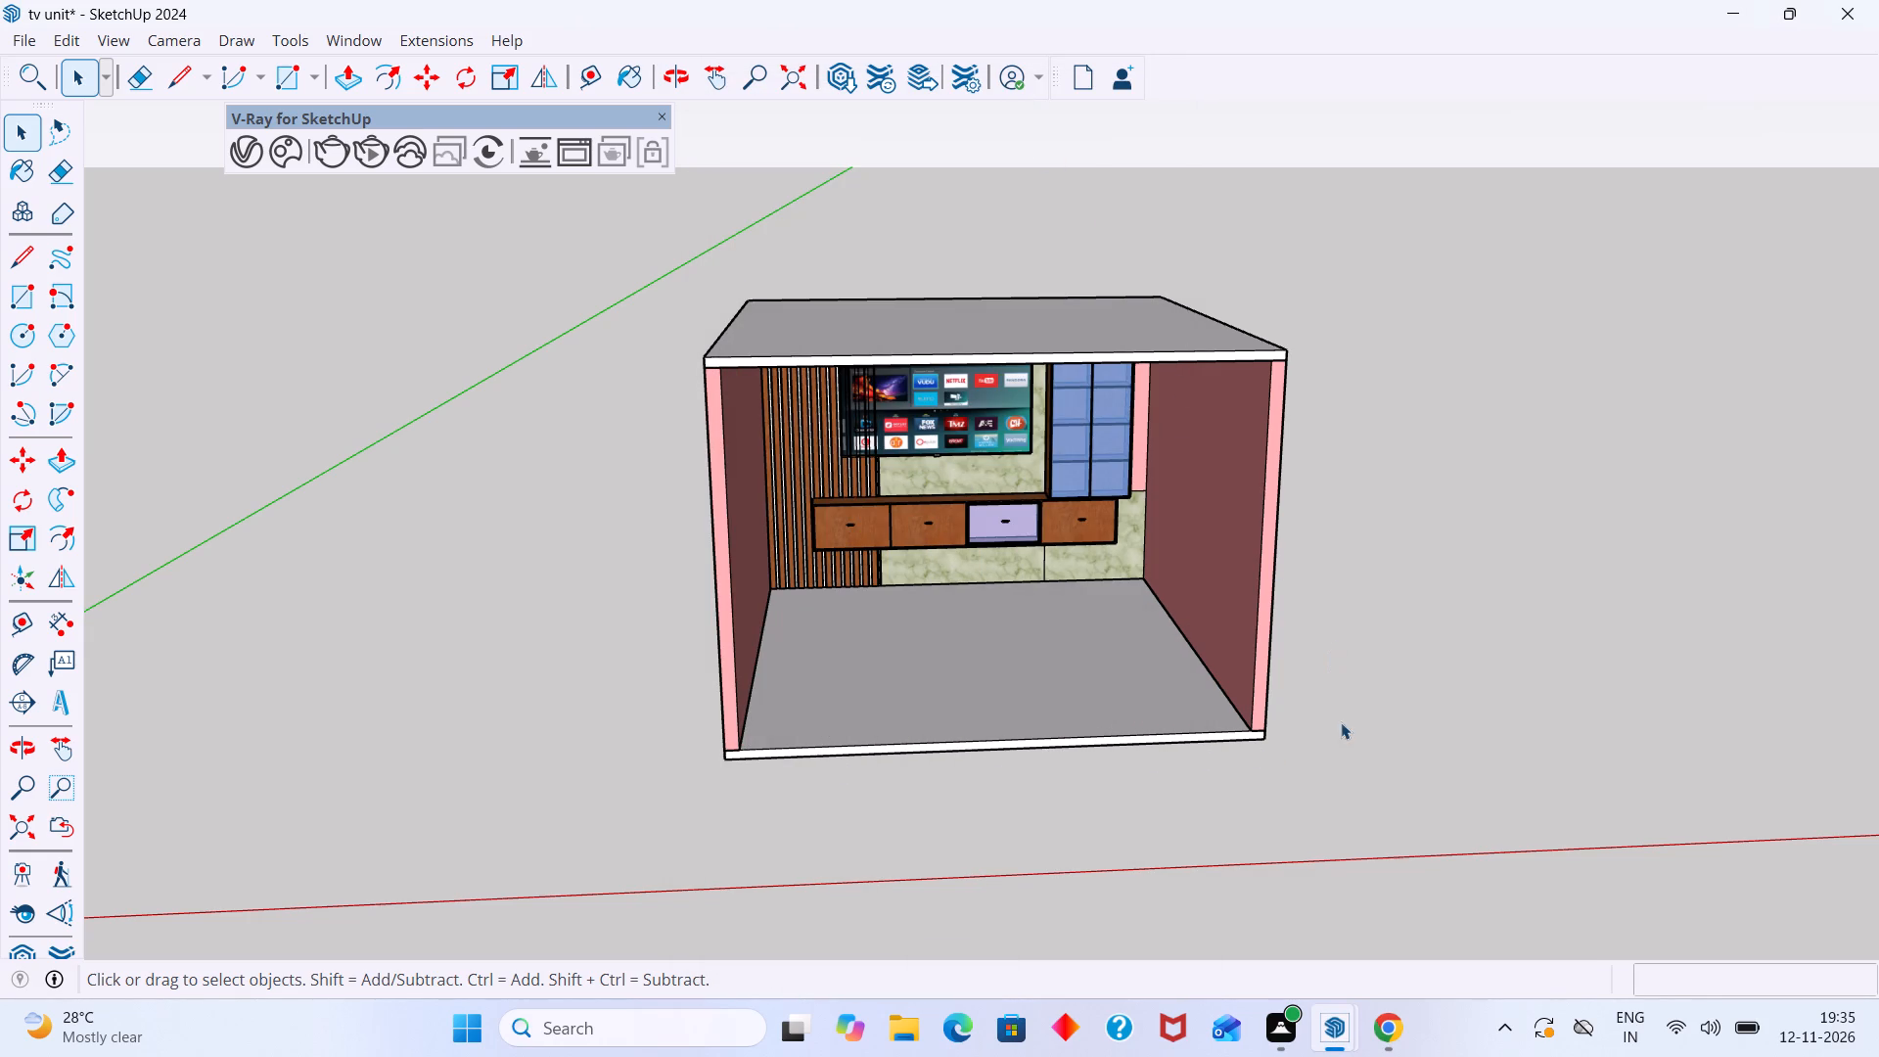
{"action": "left_click", "coordinate": [1341, 1028]}
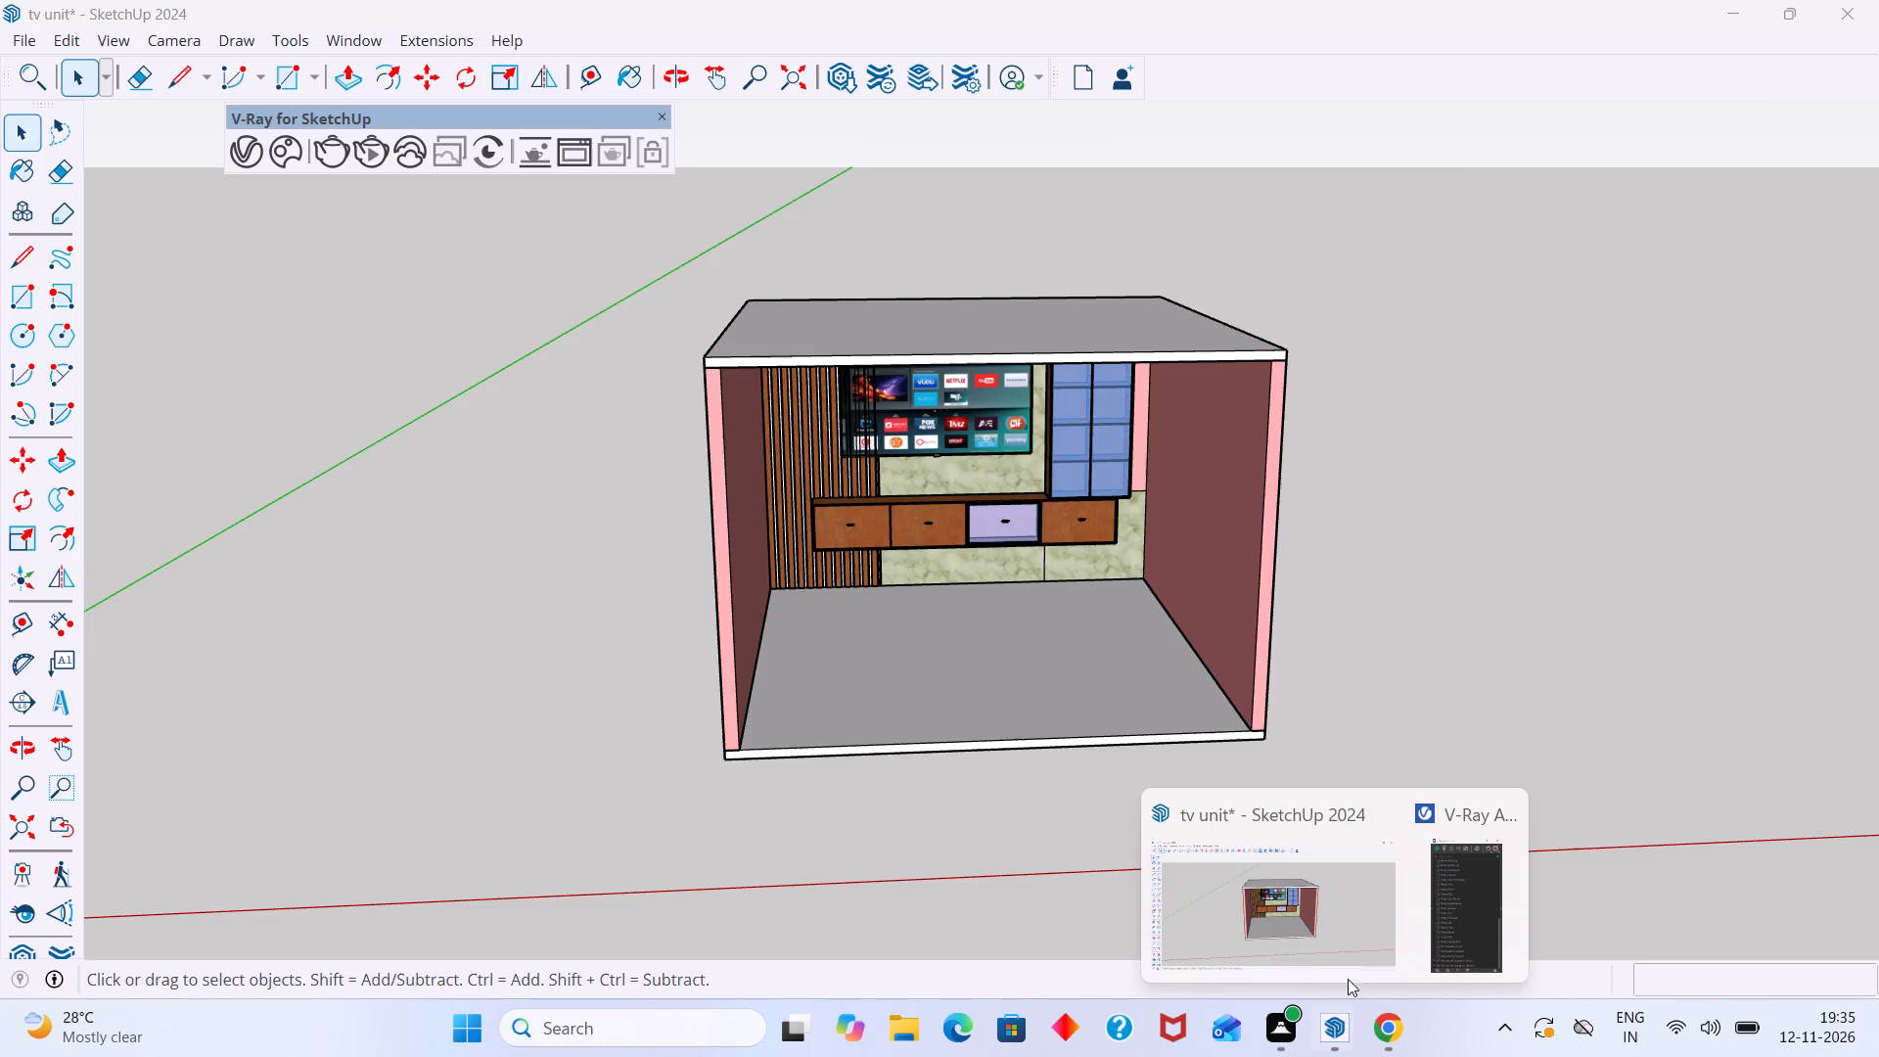
{"action": "left_click", "coordinate": [1458, 928]}
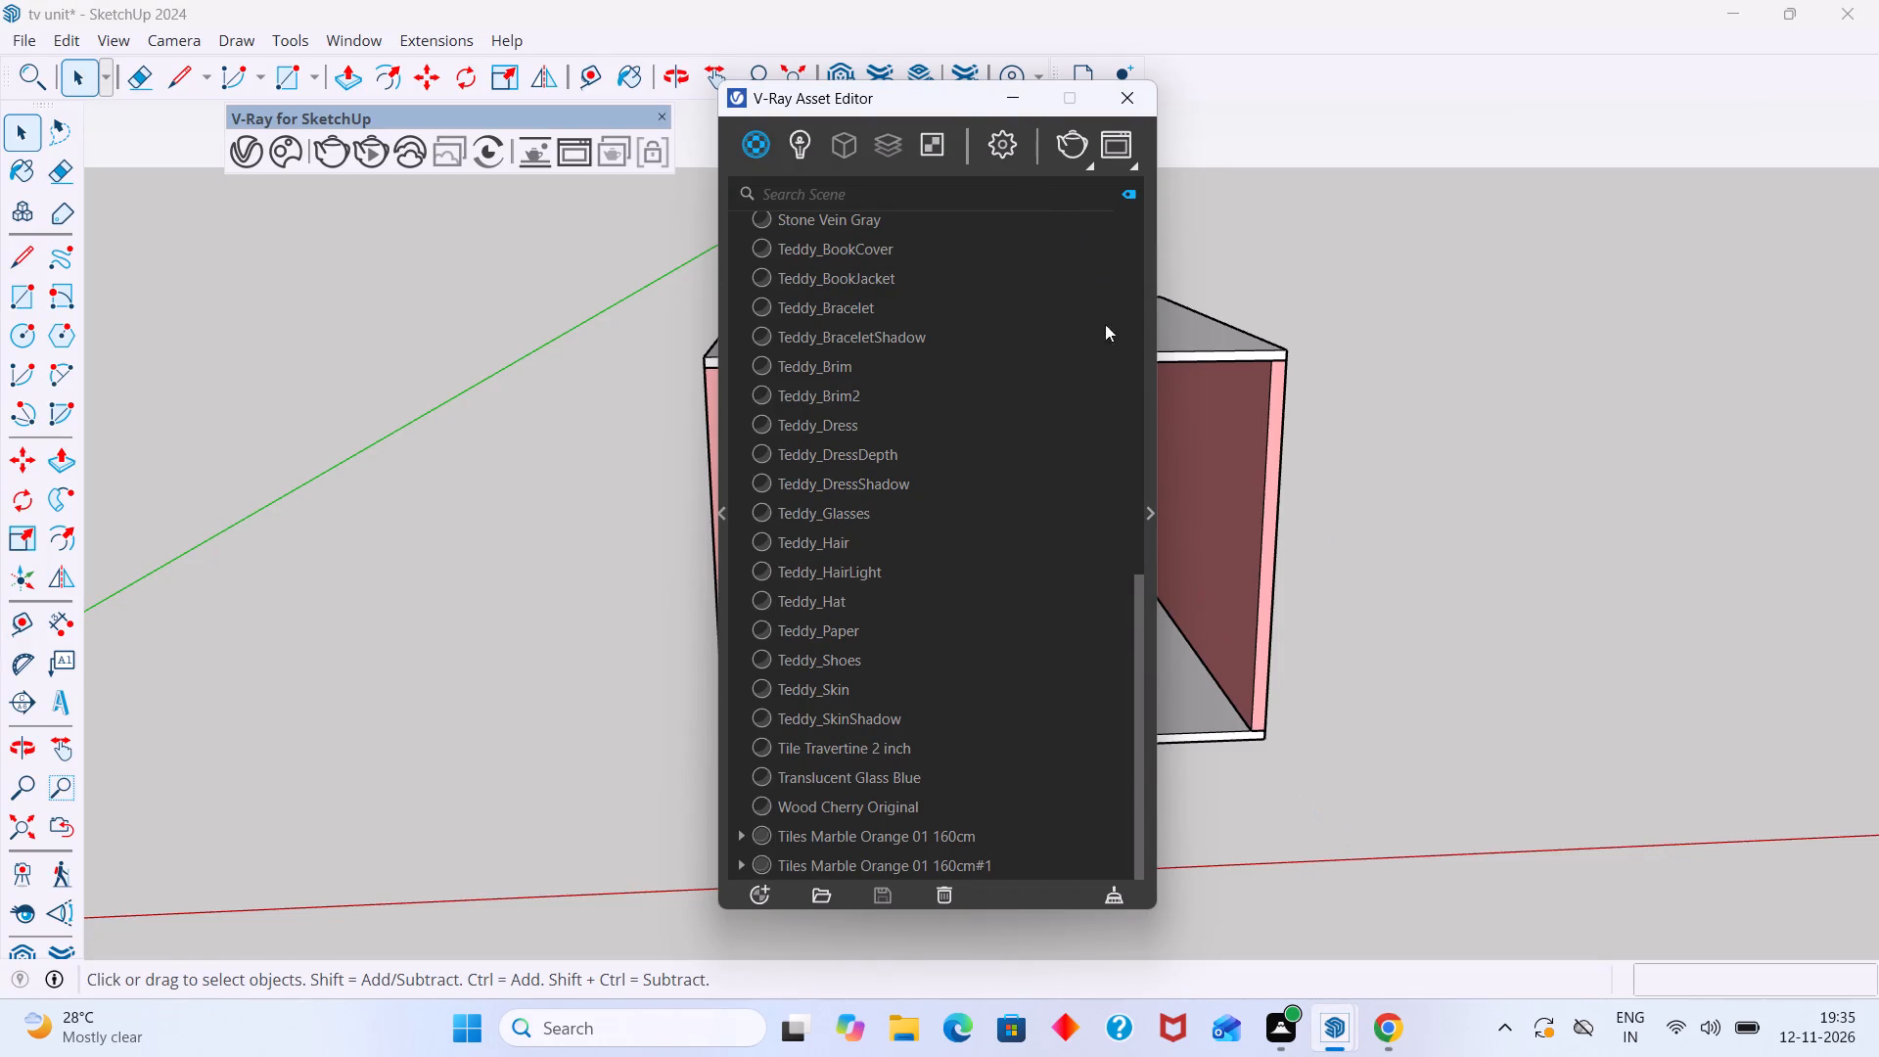
{"action": "left_click_drag", "start_coordinate": [1158, 477], "coordinate": [1309, 497]}
{"action": "left_click", "coordinate": [1151, 510]}
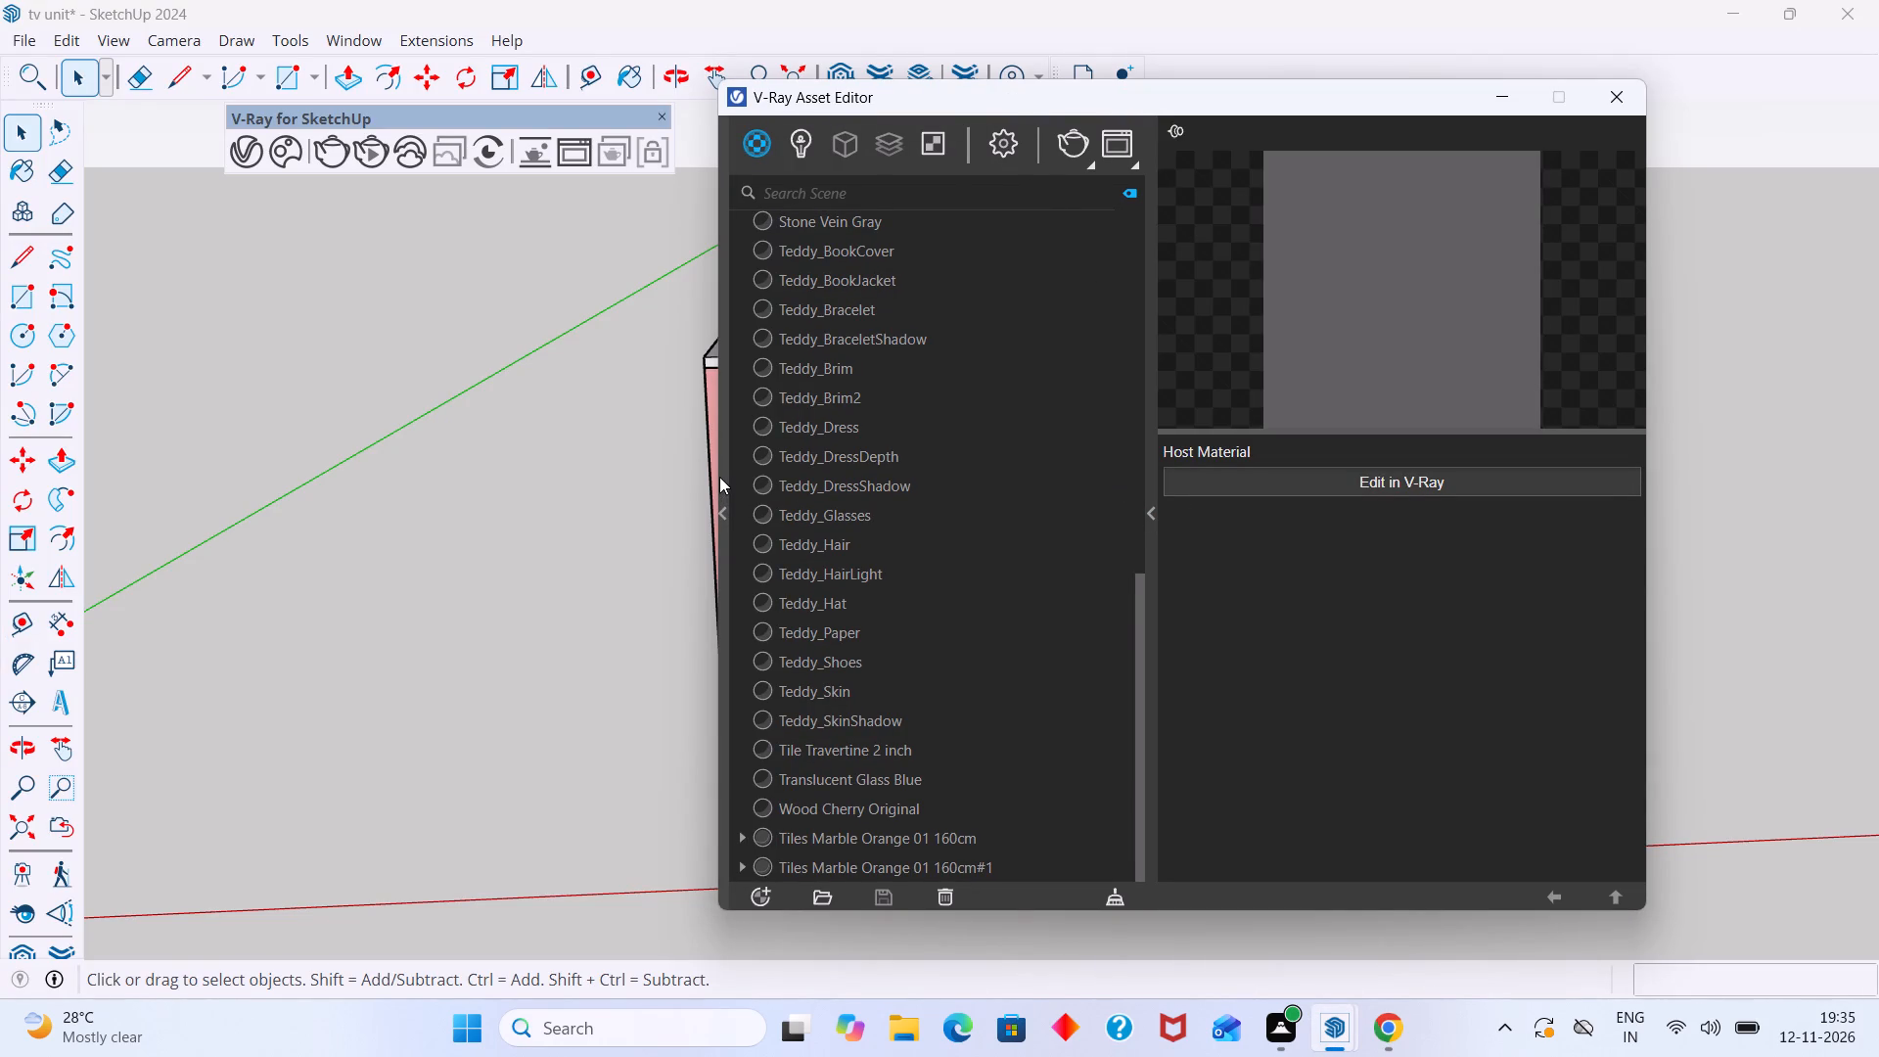
{"action": "left_click_drag", "start_coordinate": [715, 476], "coordinate": [1001, 483]}
{"action": "left_click_drag", "start_coordinate": [717, 732], "coordinate": [879, 665]}
{"action": "scroll", "coordinate": [1193, 394], "scroll_direction": "down", "scroll_amount": 4}
{"action": "scroll", "coordinate": [985, 392], "scroll_direction": "down", "scroll_amount": 9}
{"action": "left_click", "coordinate": [1149, 516]}
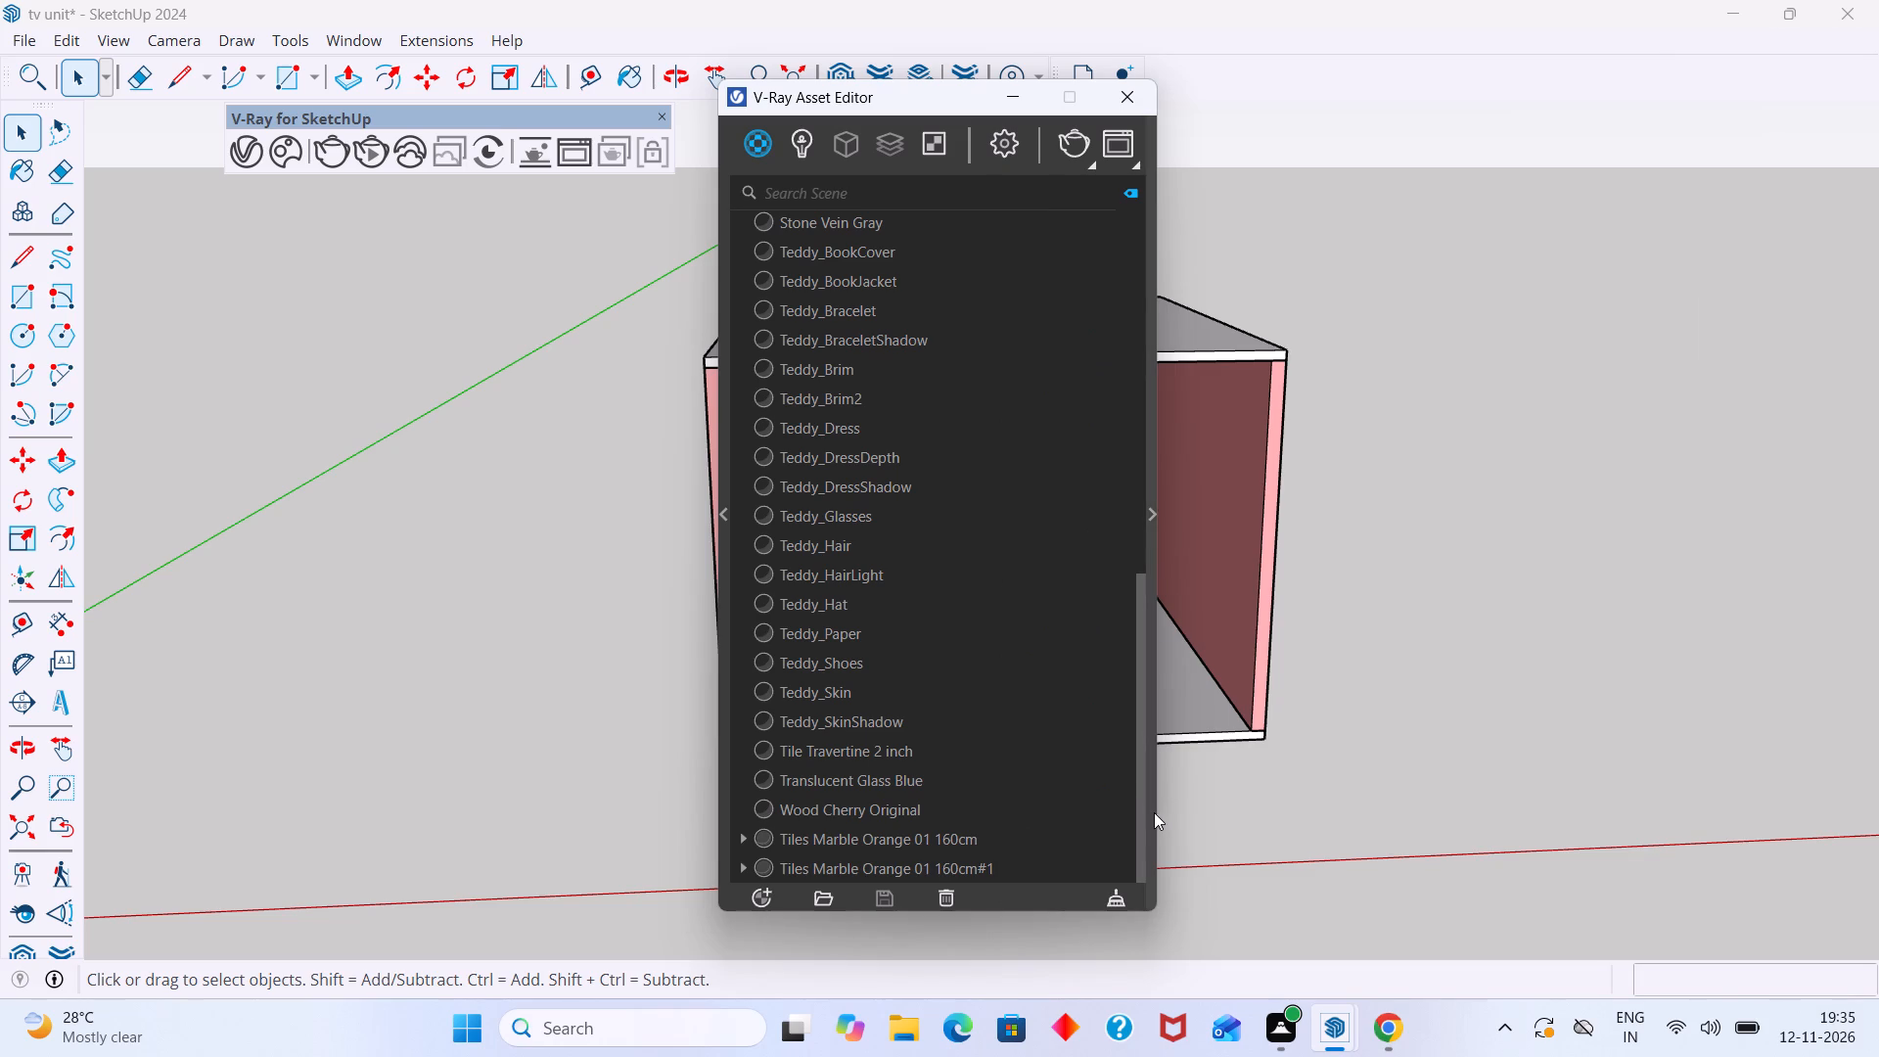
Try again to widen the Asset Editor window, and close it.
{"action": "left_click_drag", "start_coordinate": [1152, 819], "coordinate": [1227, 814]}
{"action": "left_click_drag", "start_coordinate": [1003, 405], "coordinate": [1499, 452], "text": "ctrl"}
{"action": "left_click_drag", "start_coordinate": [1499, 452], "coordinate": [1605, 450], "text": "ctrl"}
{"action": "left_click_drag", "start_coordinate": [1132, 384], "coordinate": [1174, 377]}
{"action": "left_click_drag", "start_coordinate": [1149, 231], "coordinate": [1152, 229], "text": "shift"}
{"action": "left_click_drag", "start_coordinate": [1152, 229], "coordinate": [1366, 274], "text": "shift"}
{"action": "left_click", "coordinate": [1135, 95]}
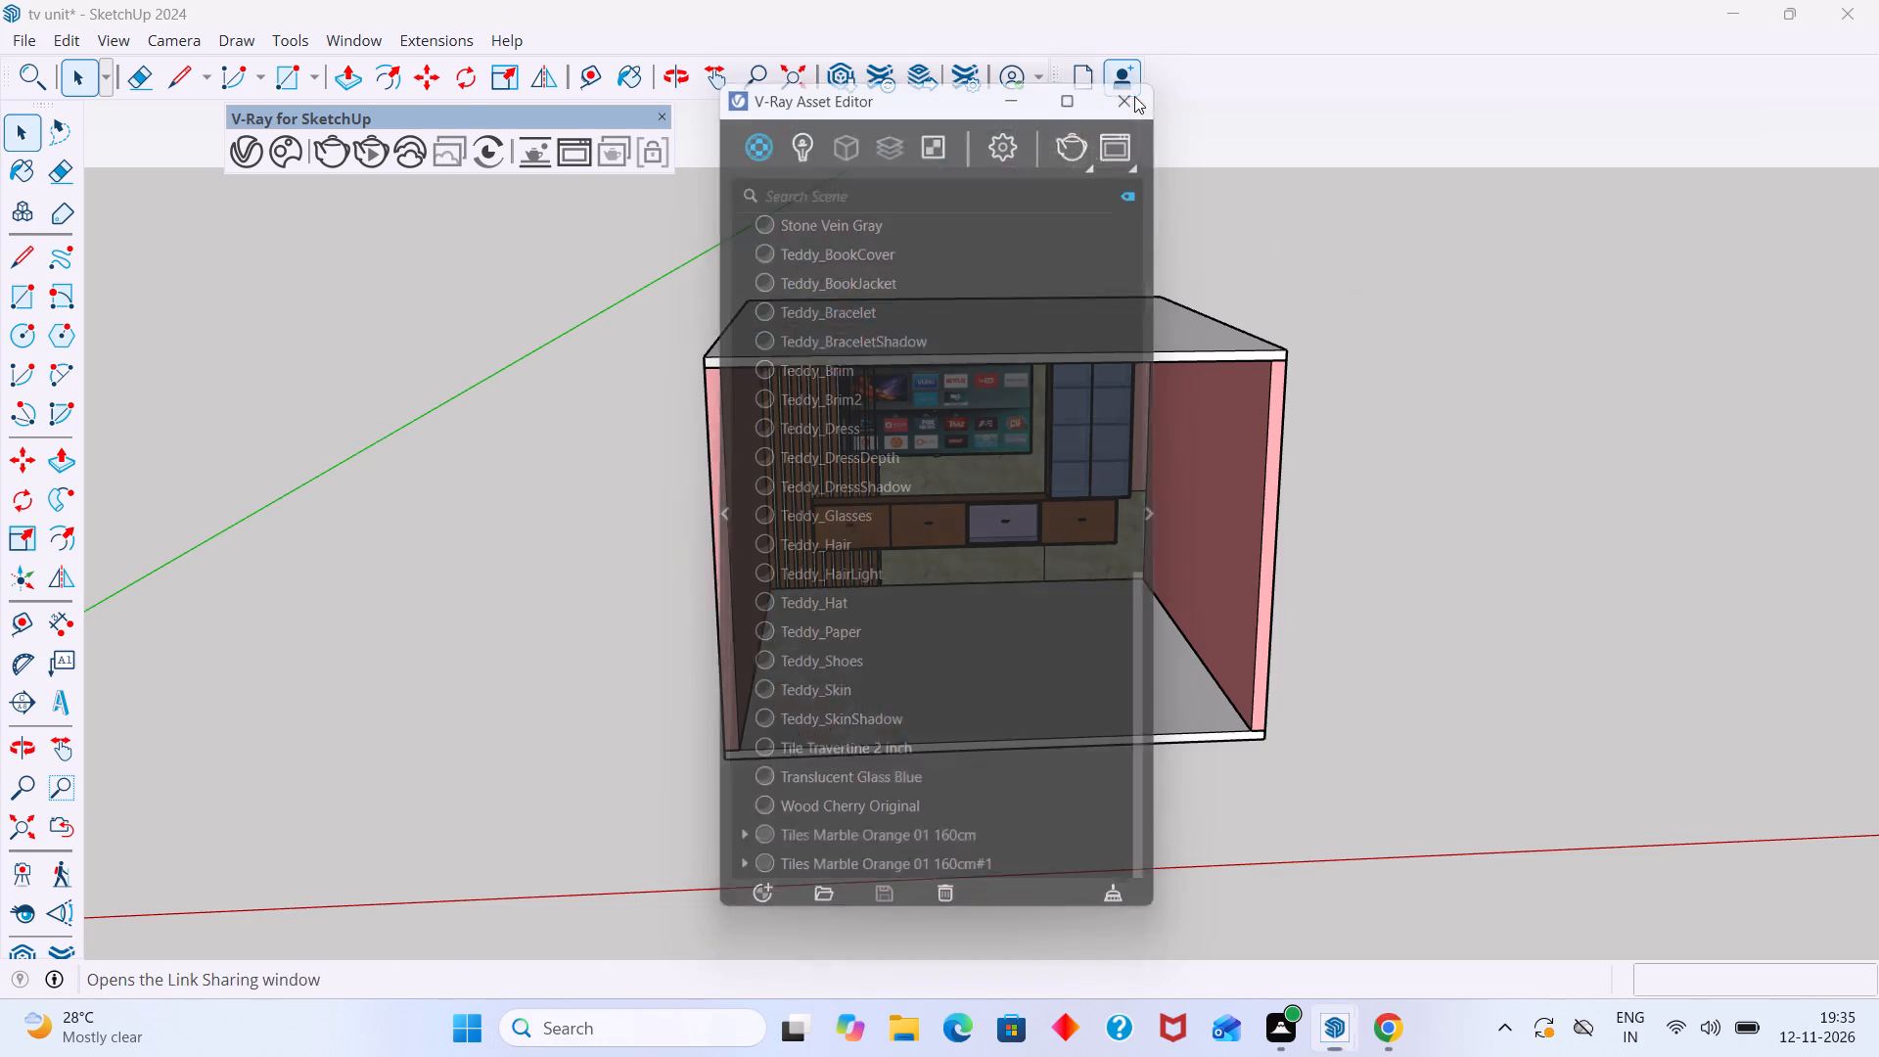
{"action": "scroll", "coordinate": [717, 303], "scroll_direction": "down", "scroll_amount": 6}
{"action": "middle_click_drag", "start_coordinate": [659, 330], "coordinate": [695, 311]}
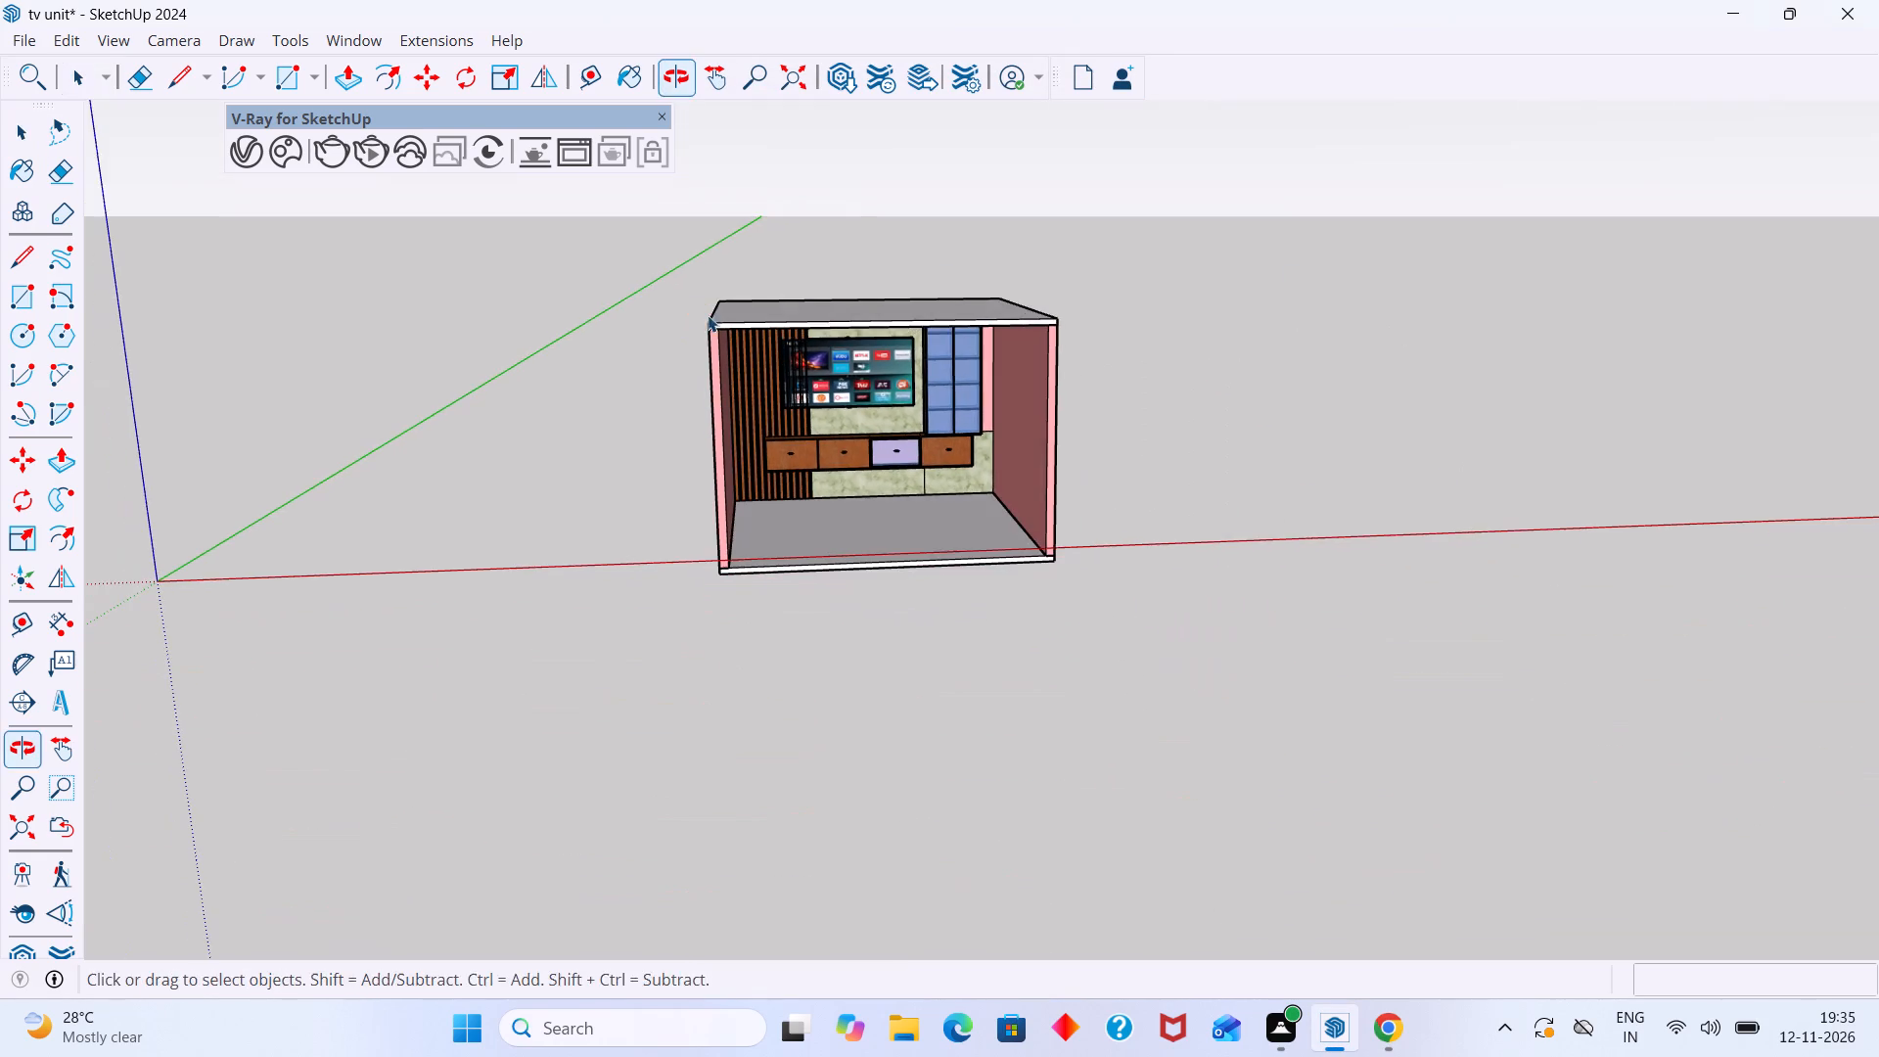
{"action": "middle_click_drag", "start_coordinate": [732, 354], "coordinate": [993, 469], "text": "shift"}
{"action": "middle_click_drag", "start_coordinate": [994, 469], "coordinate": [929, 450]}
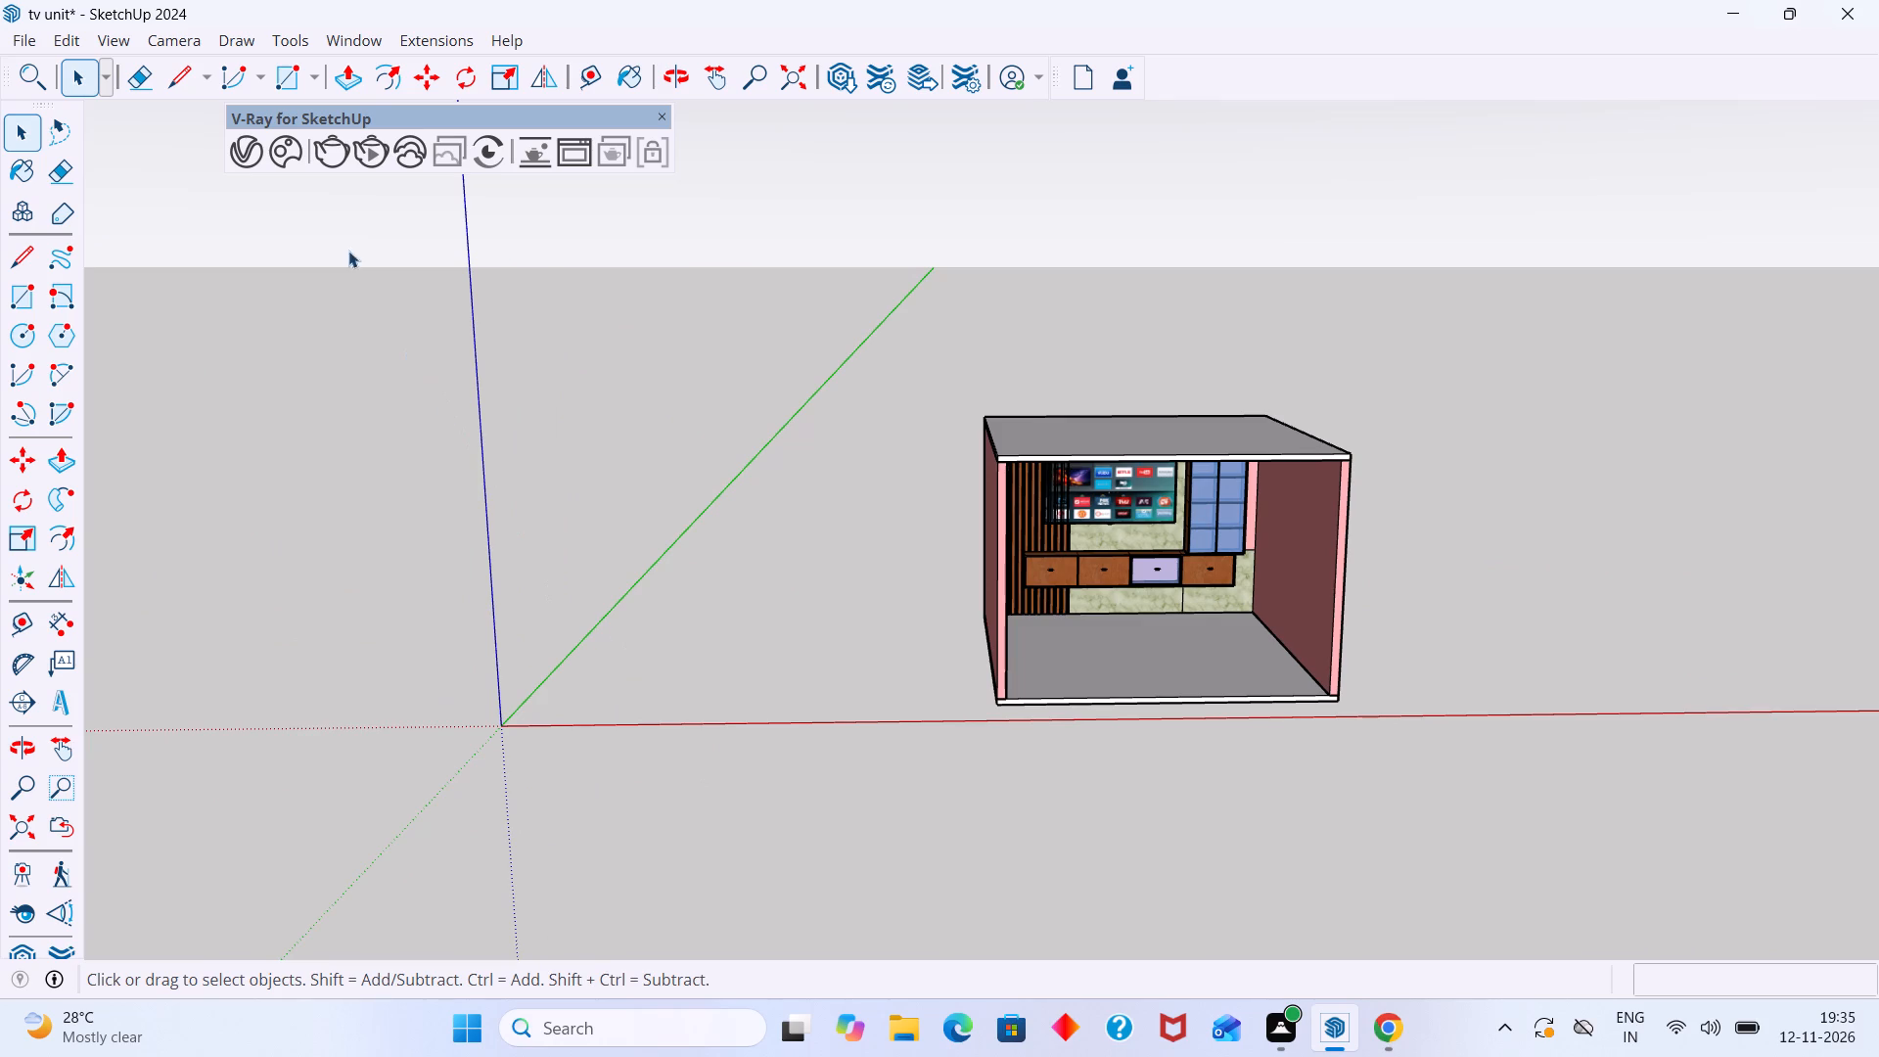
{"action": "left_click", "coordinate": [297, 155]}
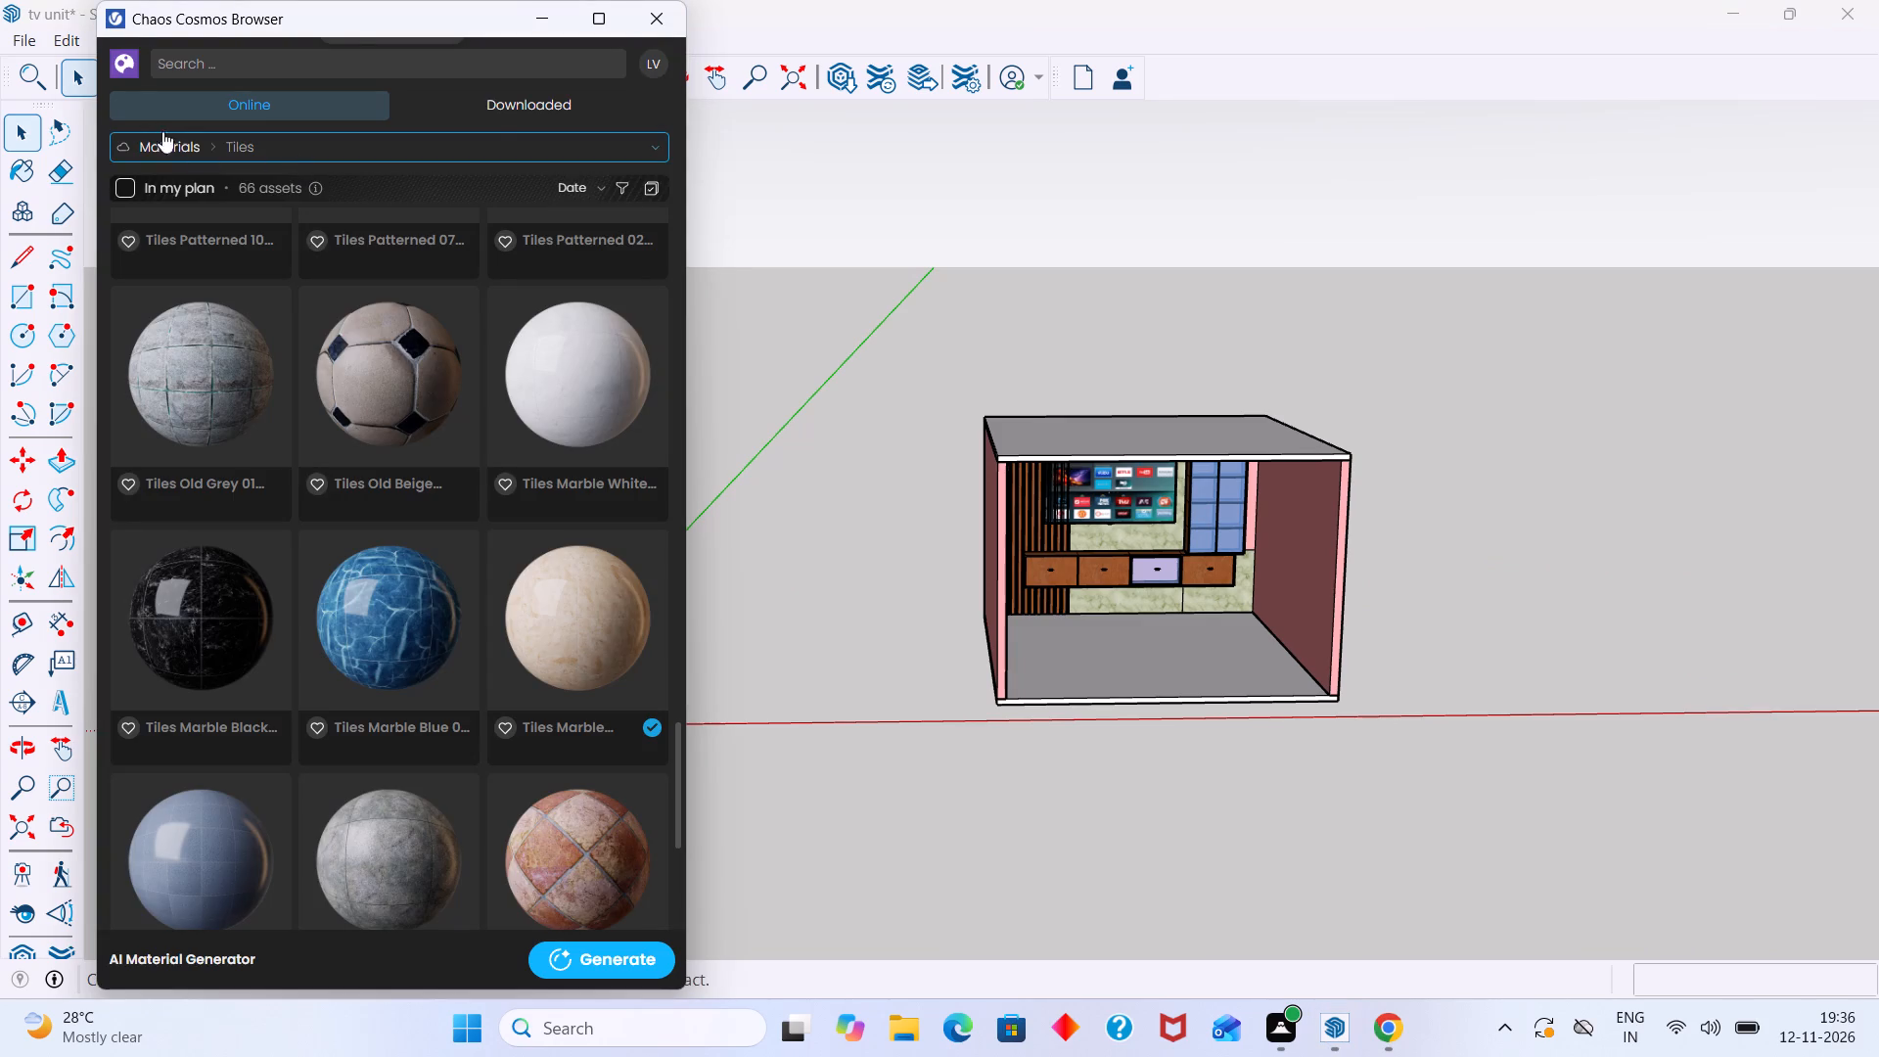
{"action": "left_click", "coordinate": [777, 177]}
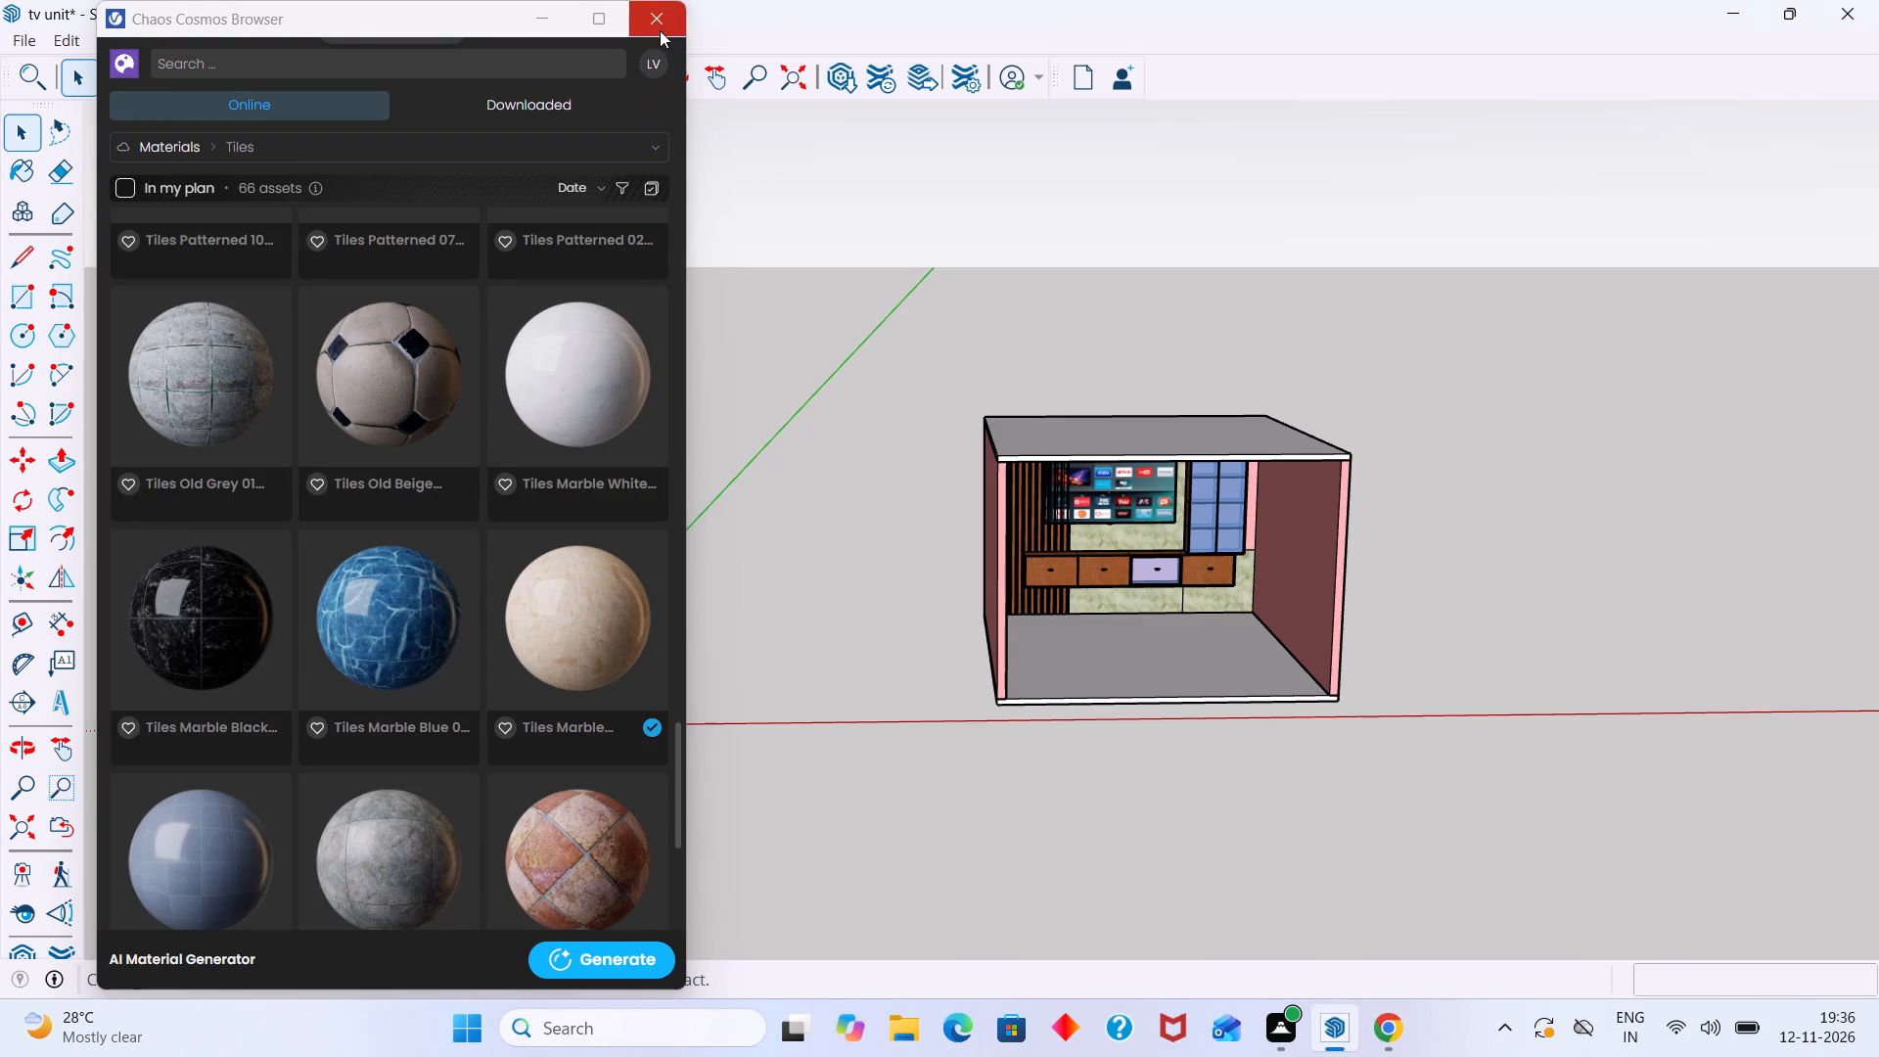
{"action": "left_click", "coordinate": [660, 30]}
Open the V-Ray Asset Editor and move the floating V-Ray toolbar clear of its window.
{"action": "left_click", "coordinate": [249, 150]}
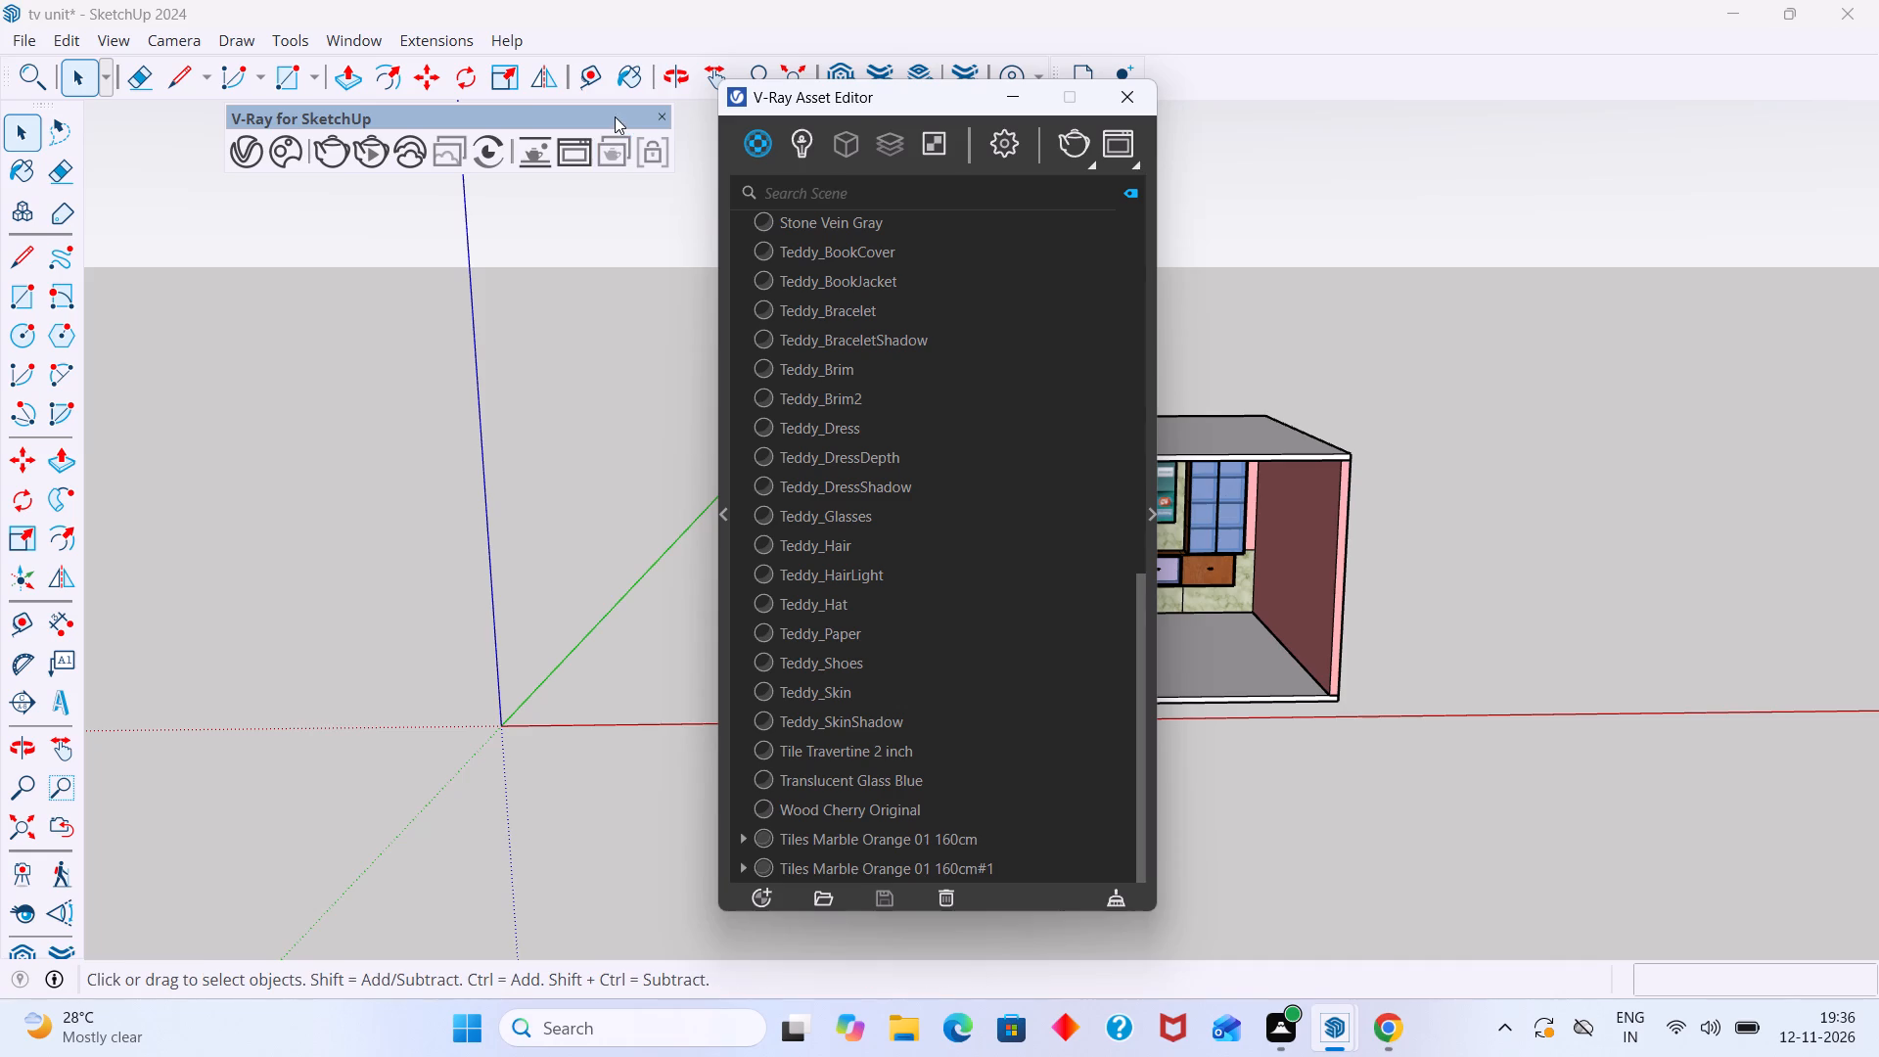
{"action": "left_click_drag", "start_coordinate": [615, 116], "coordinate": [1713, 91]}
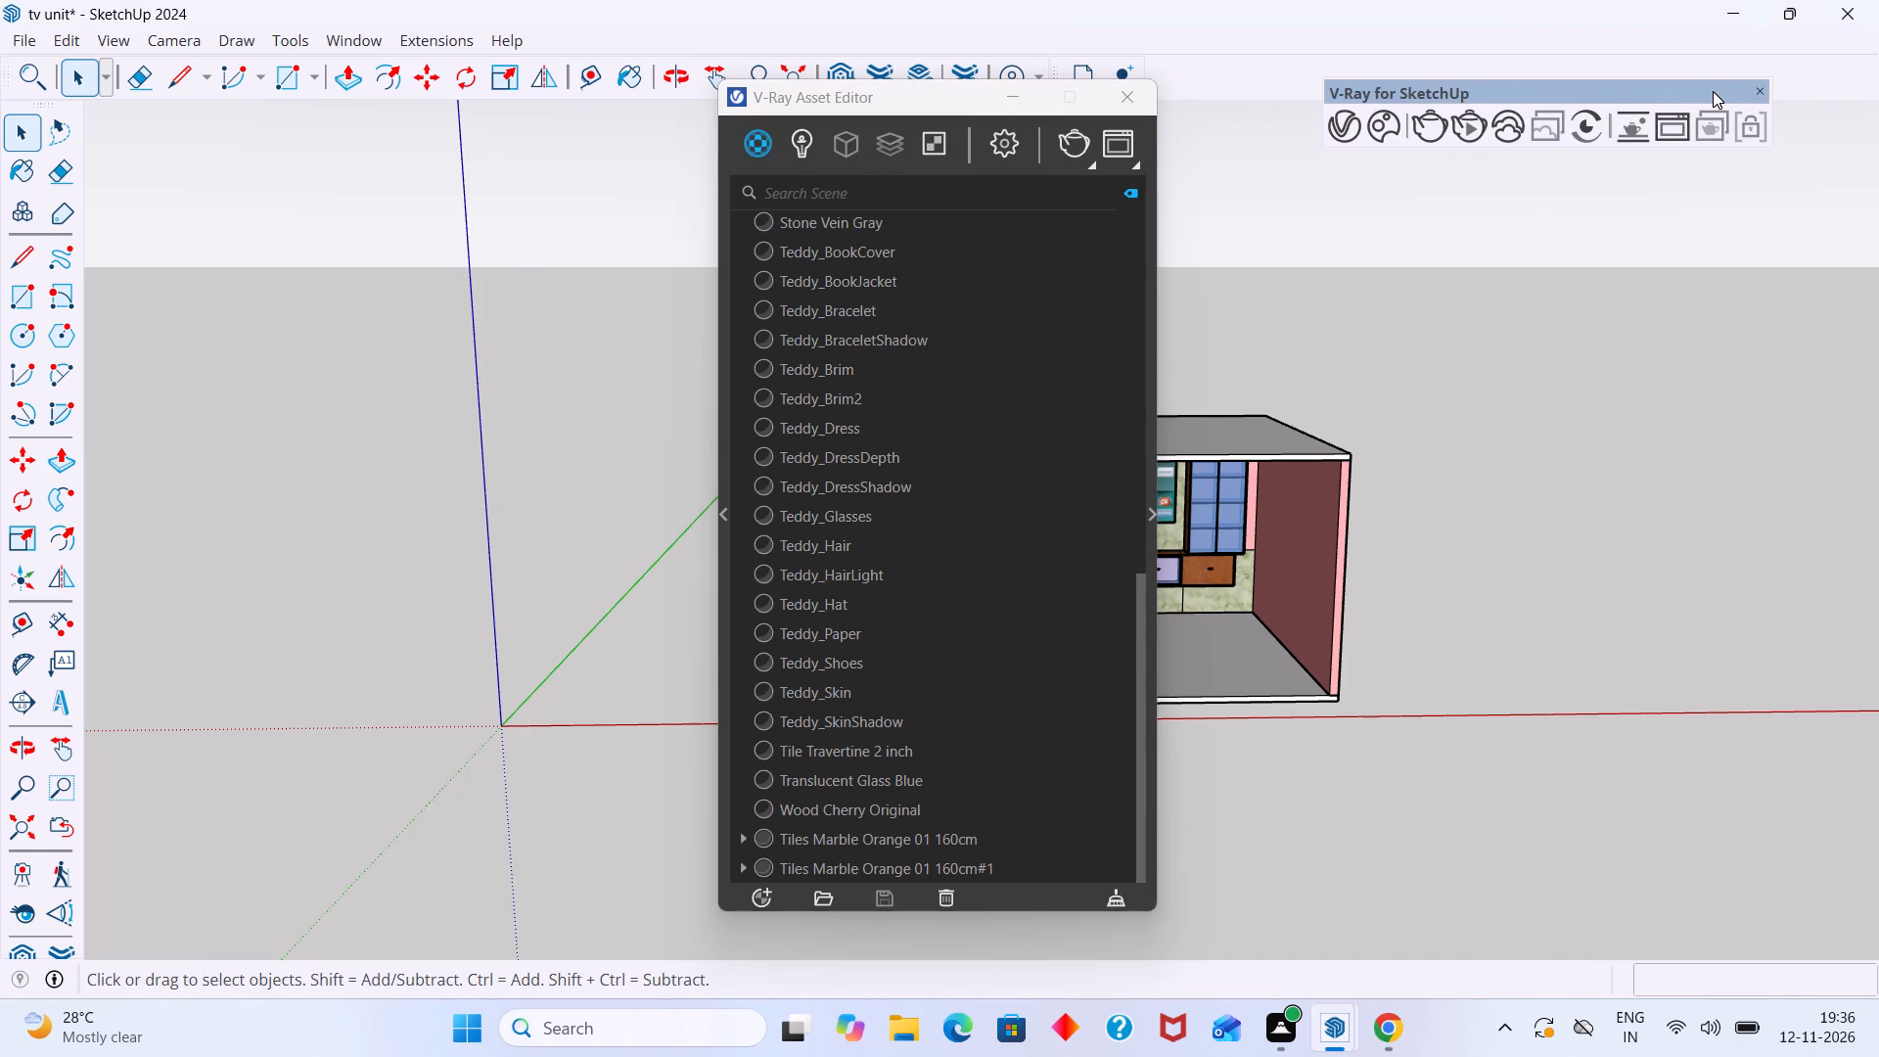
{"action": "left_click_drag", "start_coordinate": [1713, 91], "coordinate": [1716, 91]}
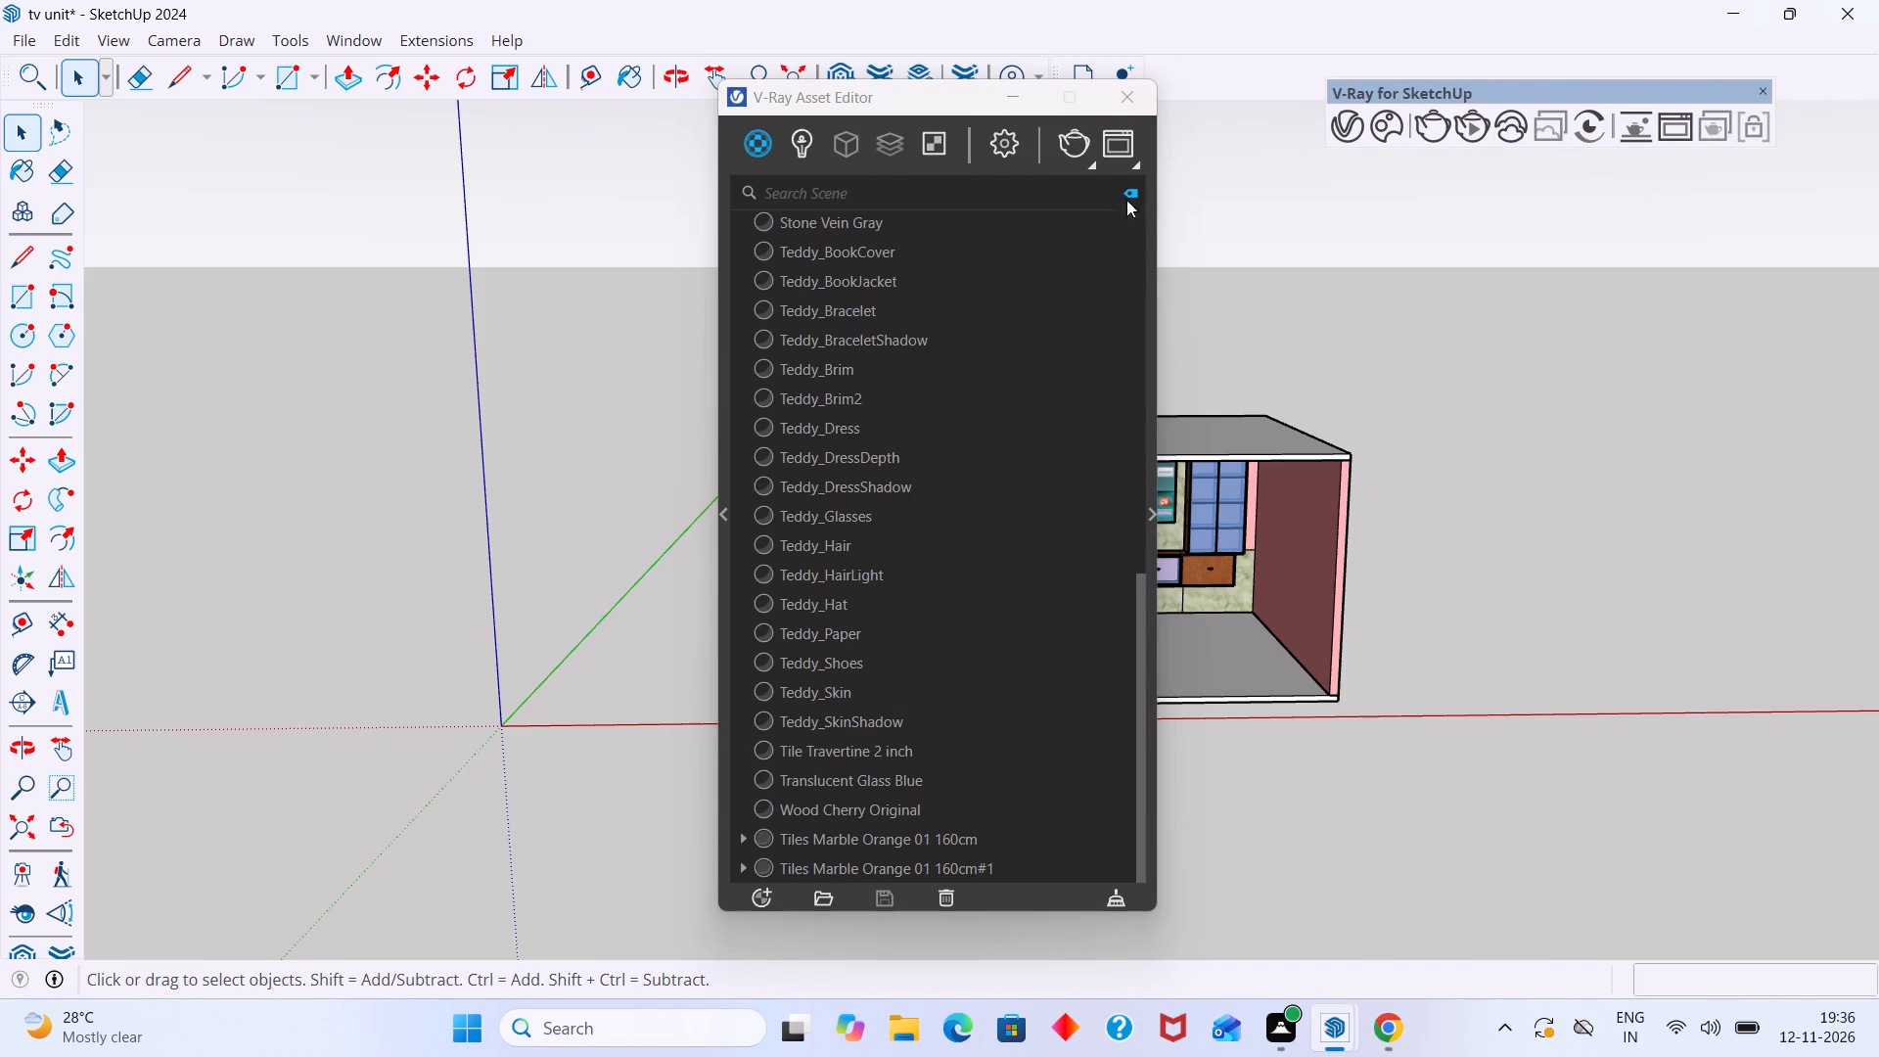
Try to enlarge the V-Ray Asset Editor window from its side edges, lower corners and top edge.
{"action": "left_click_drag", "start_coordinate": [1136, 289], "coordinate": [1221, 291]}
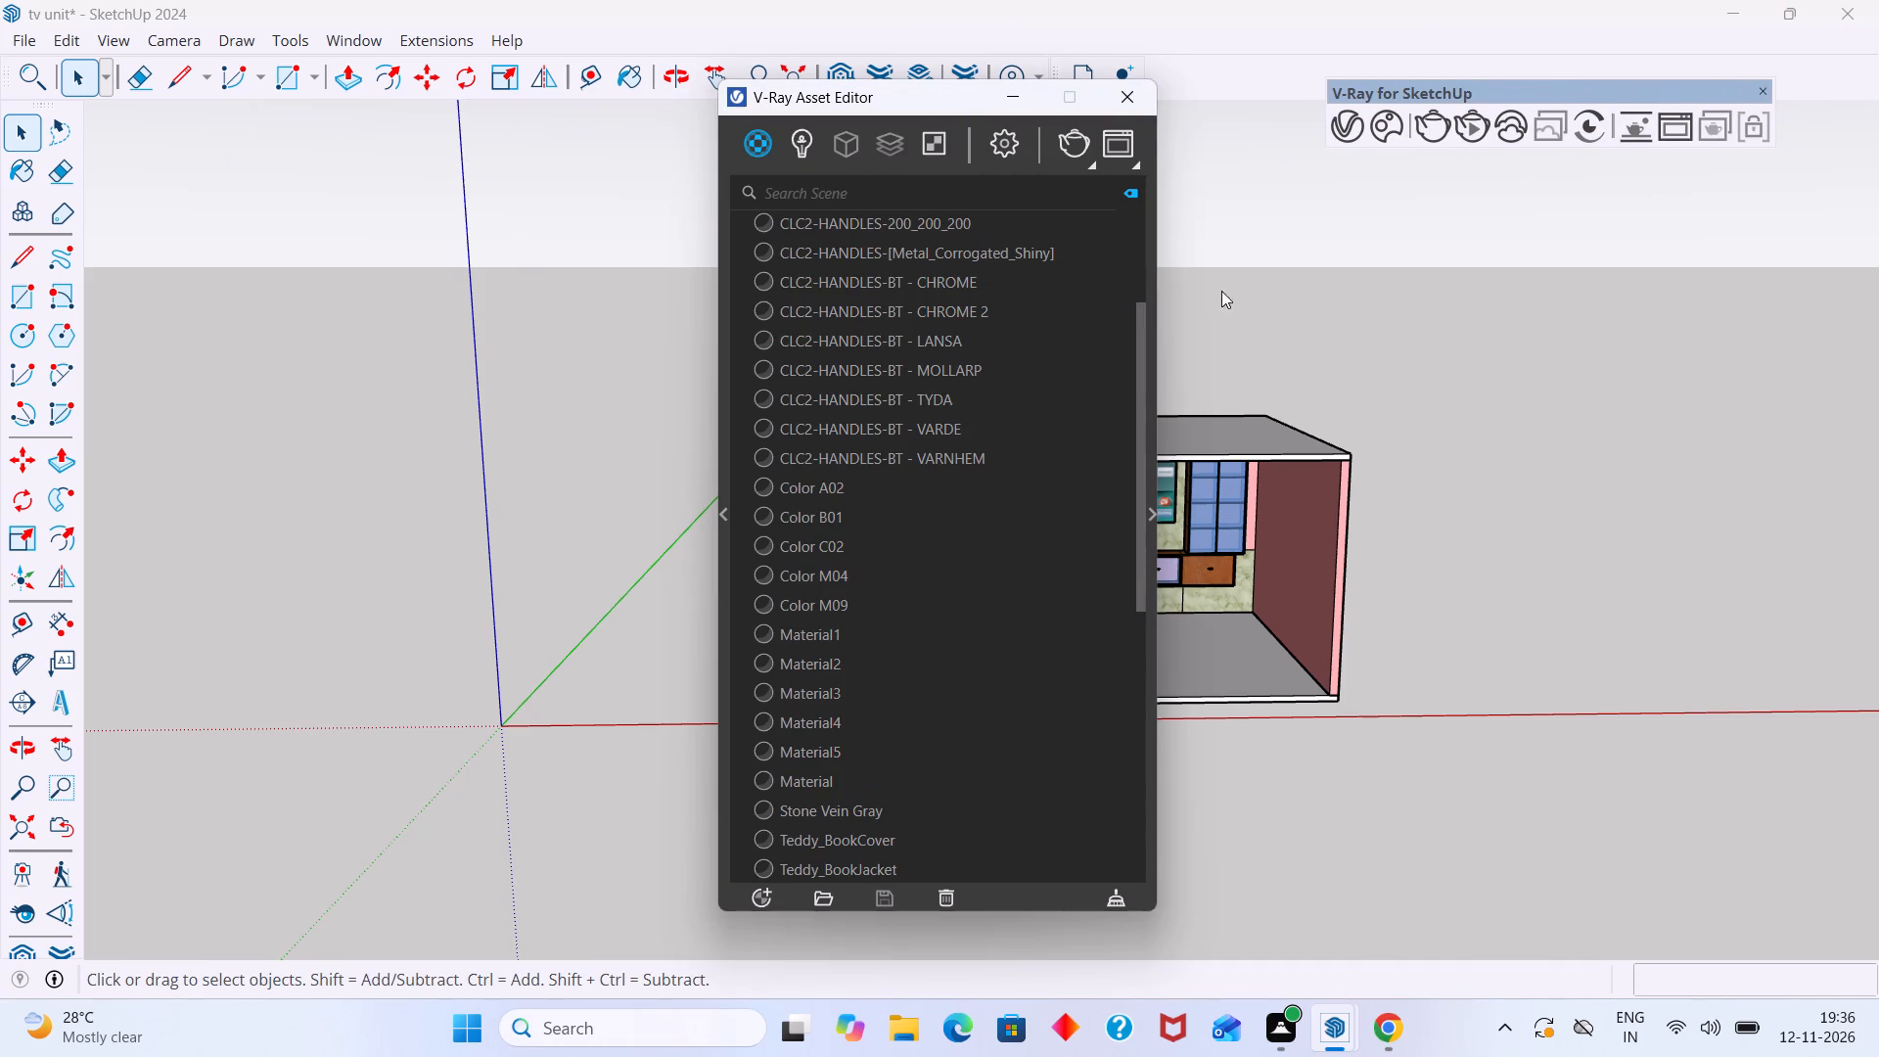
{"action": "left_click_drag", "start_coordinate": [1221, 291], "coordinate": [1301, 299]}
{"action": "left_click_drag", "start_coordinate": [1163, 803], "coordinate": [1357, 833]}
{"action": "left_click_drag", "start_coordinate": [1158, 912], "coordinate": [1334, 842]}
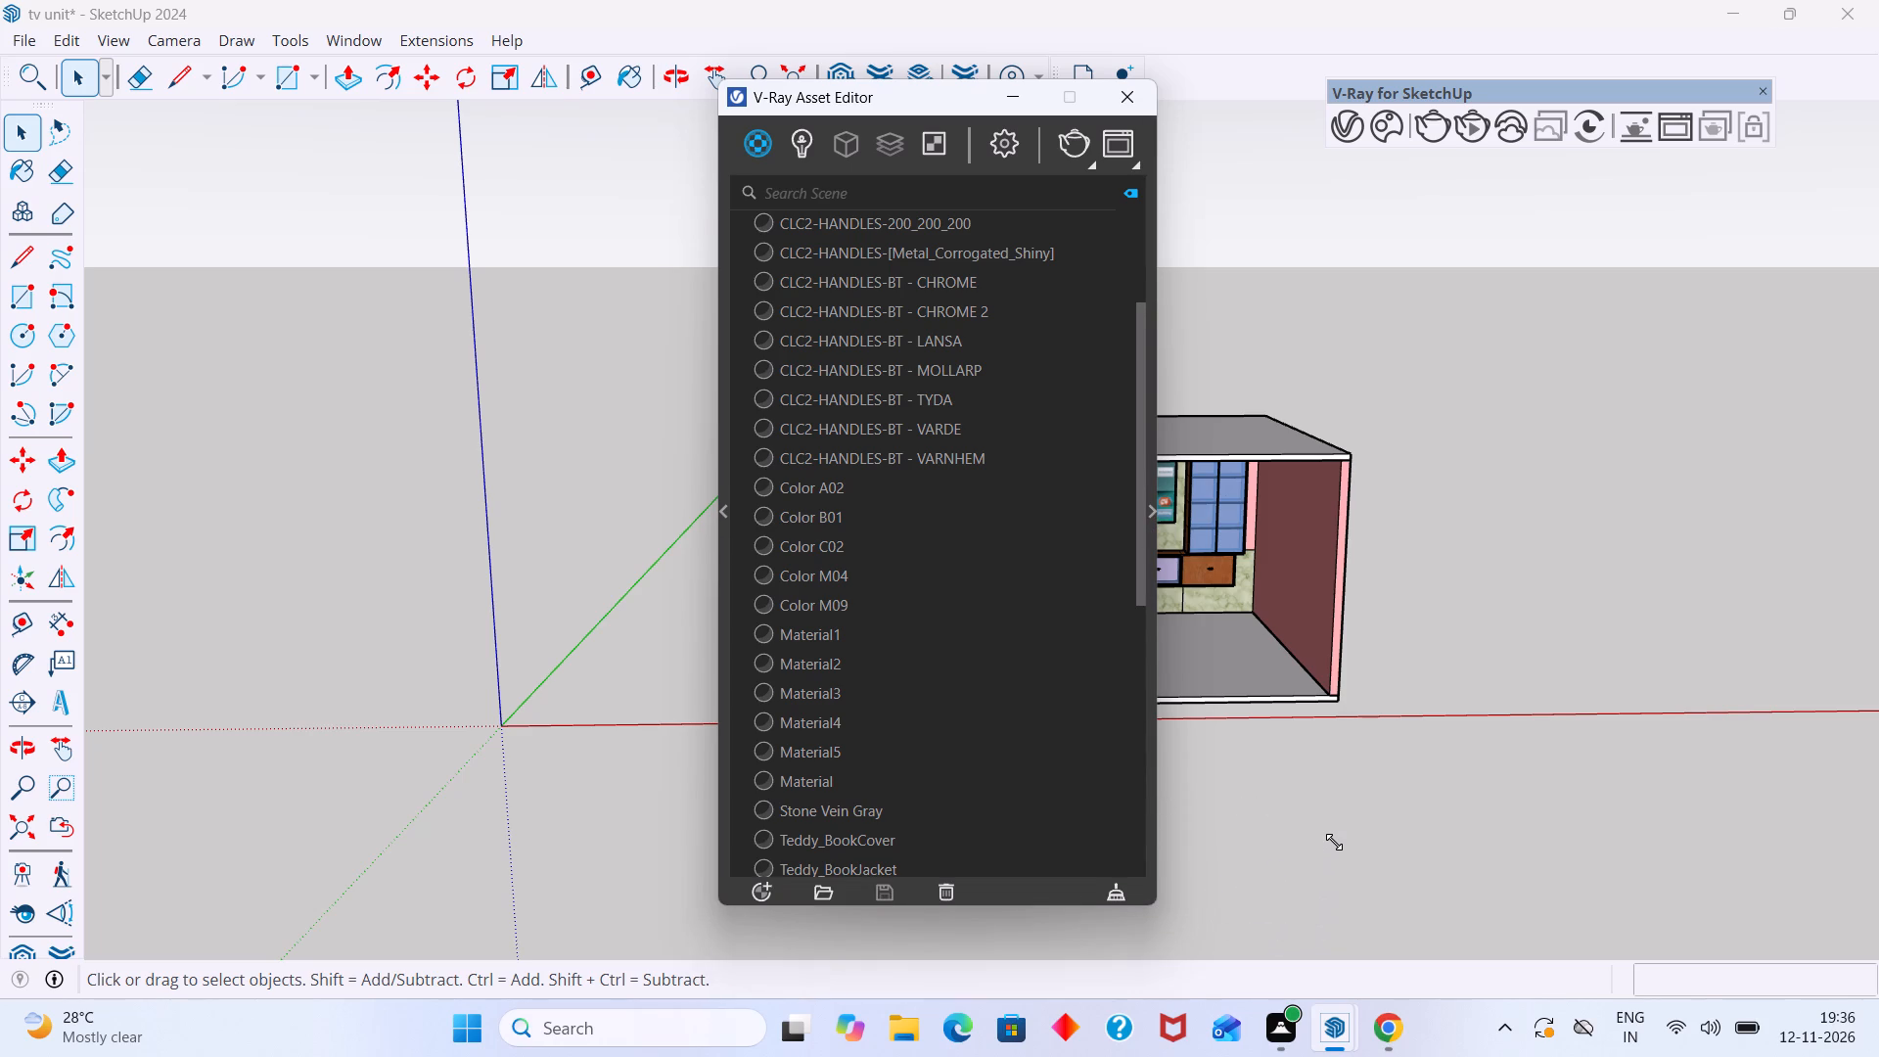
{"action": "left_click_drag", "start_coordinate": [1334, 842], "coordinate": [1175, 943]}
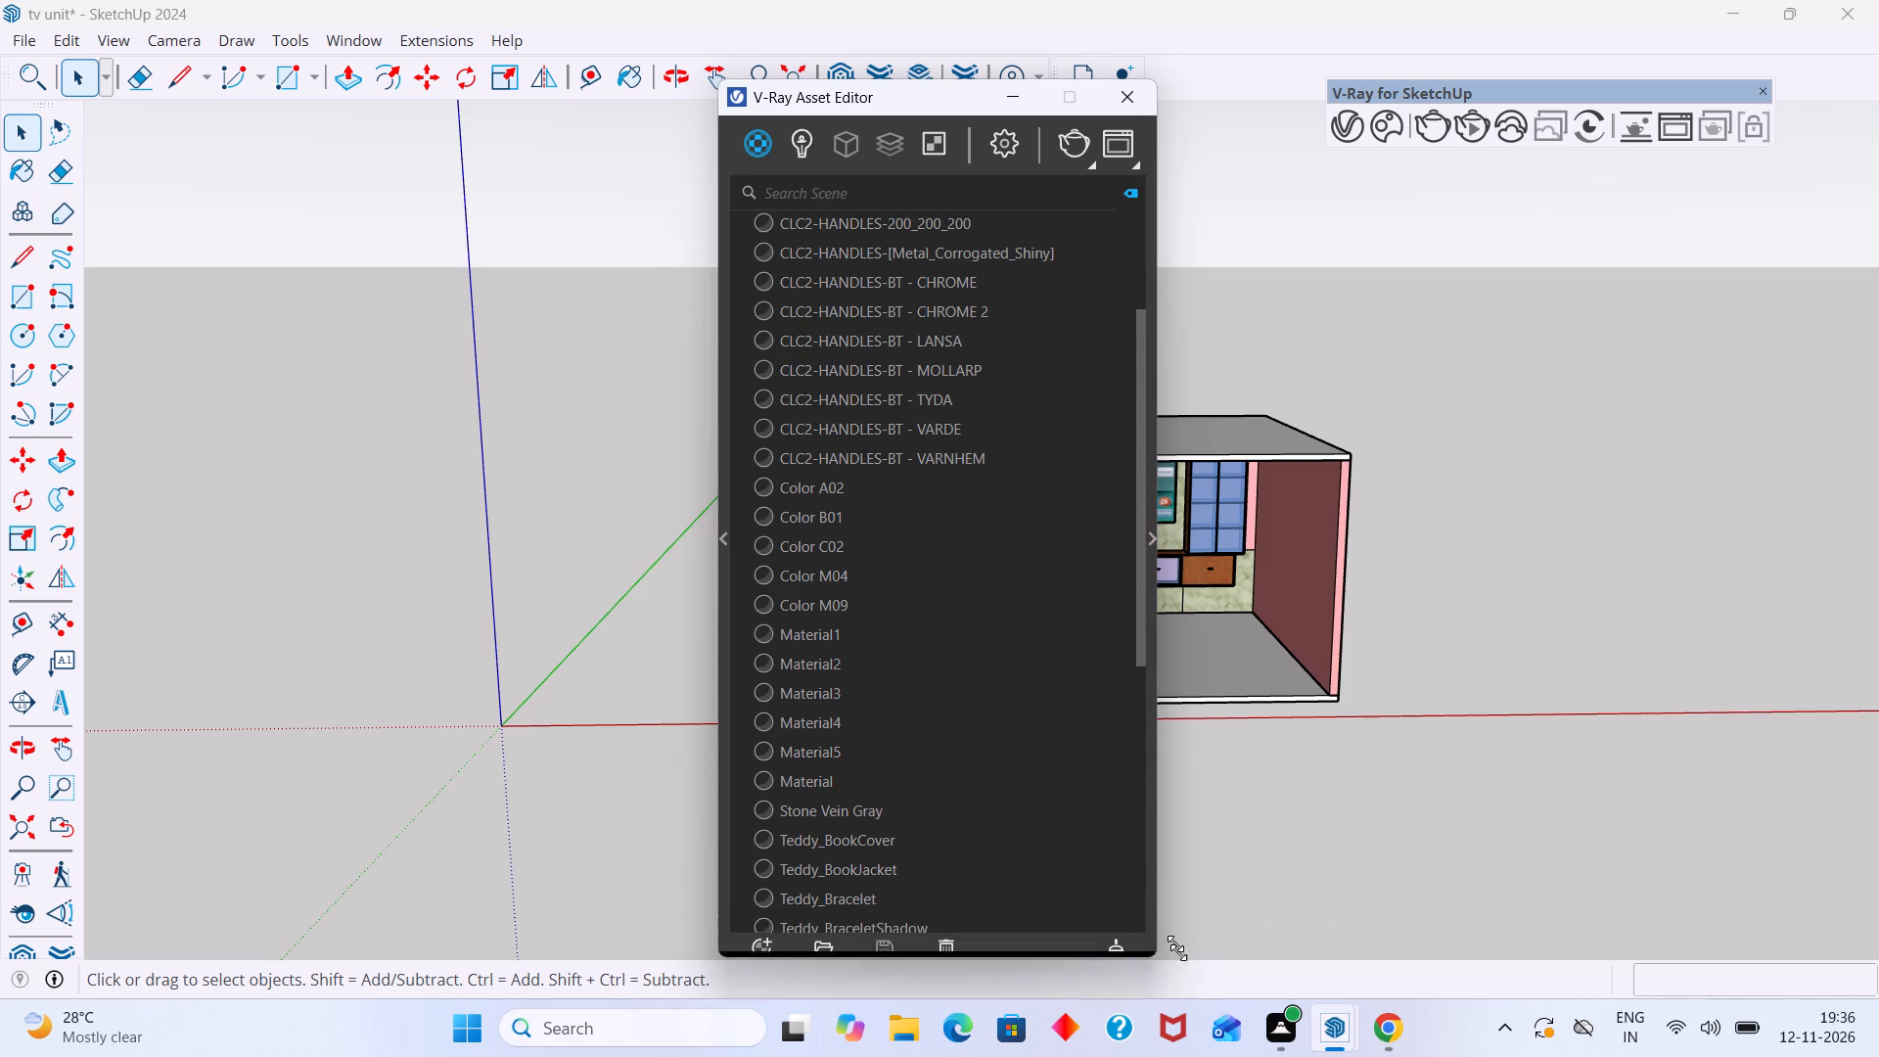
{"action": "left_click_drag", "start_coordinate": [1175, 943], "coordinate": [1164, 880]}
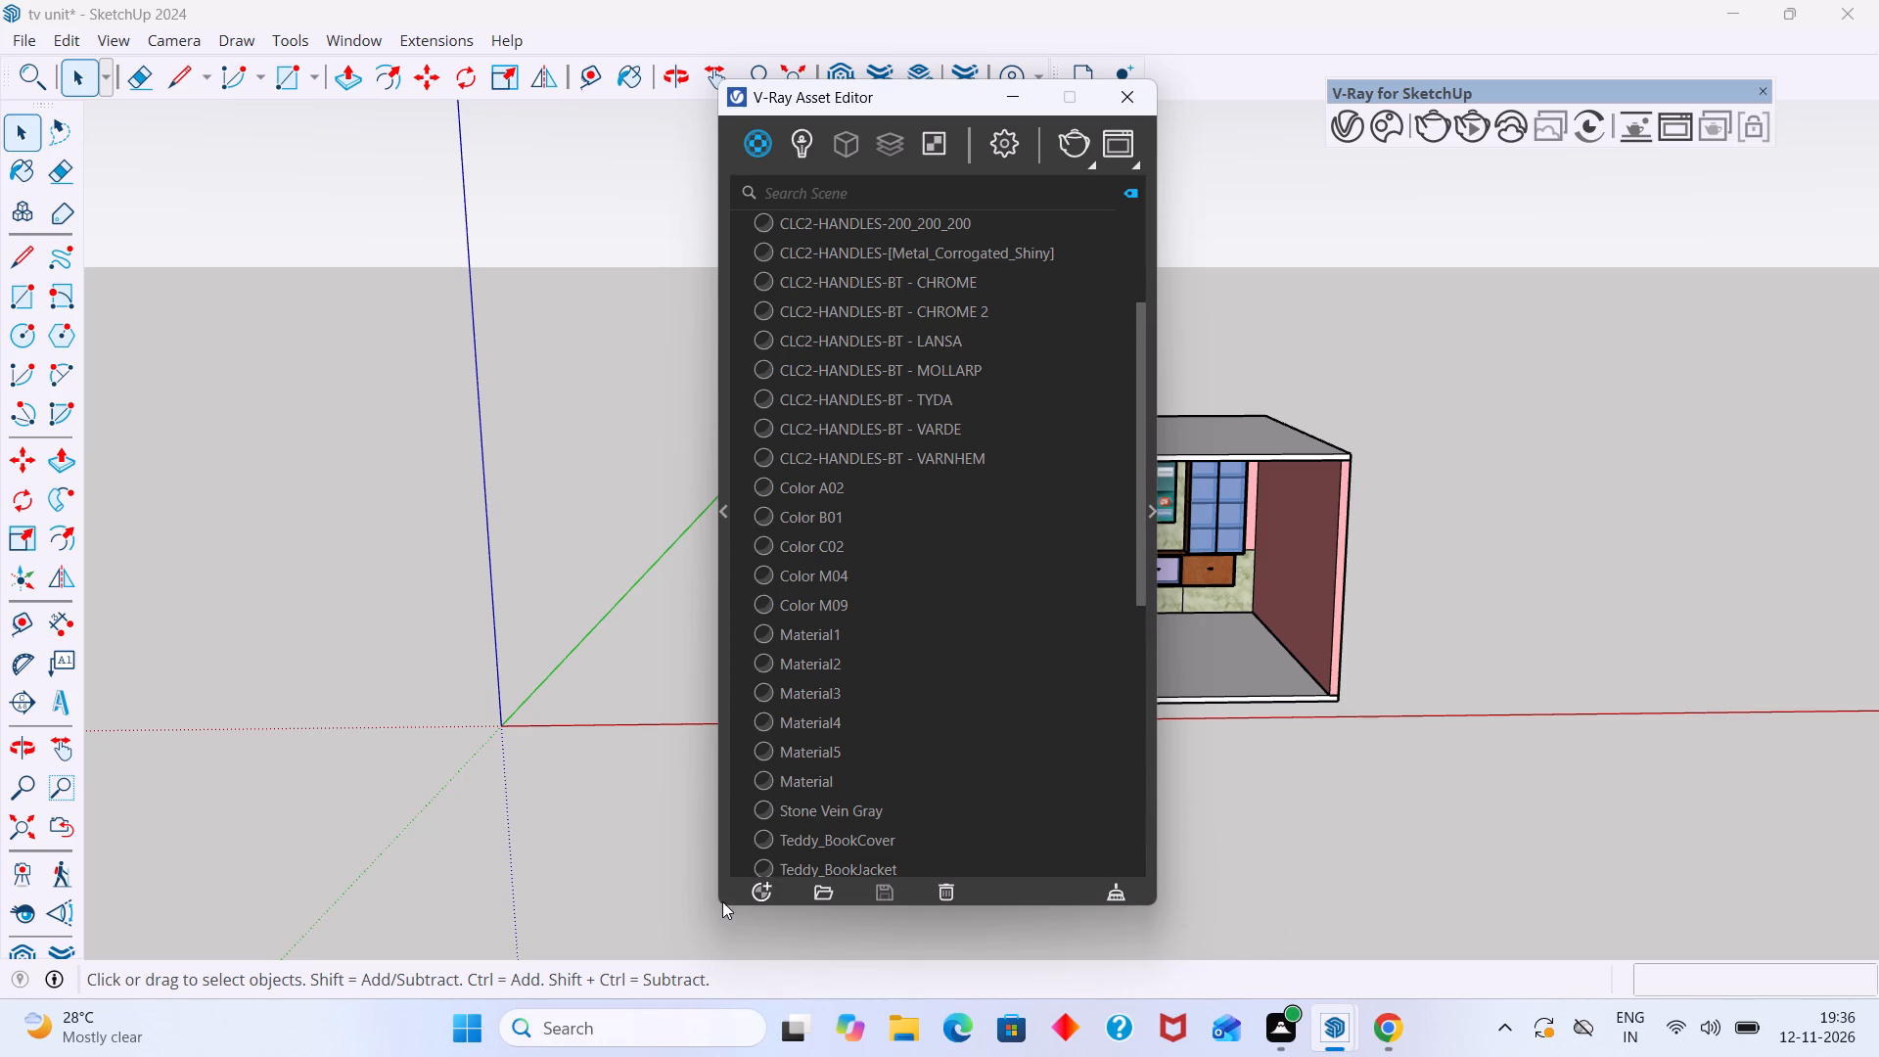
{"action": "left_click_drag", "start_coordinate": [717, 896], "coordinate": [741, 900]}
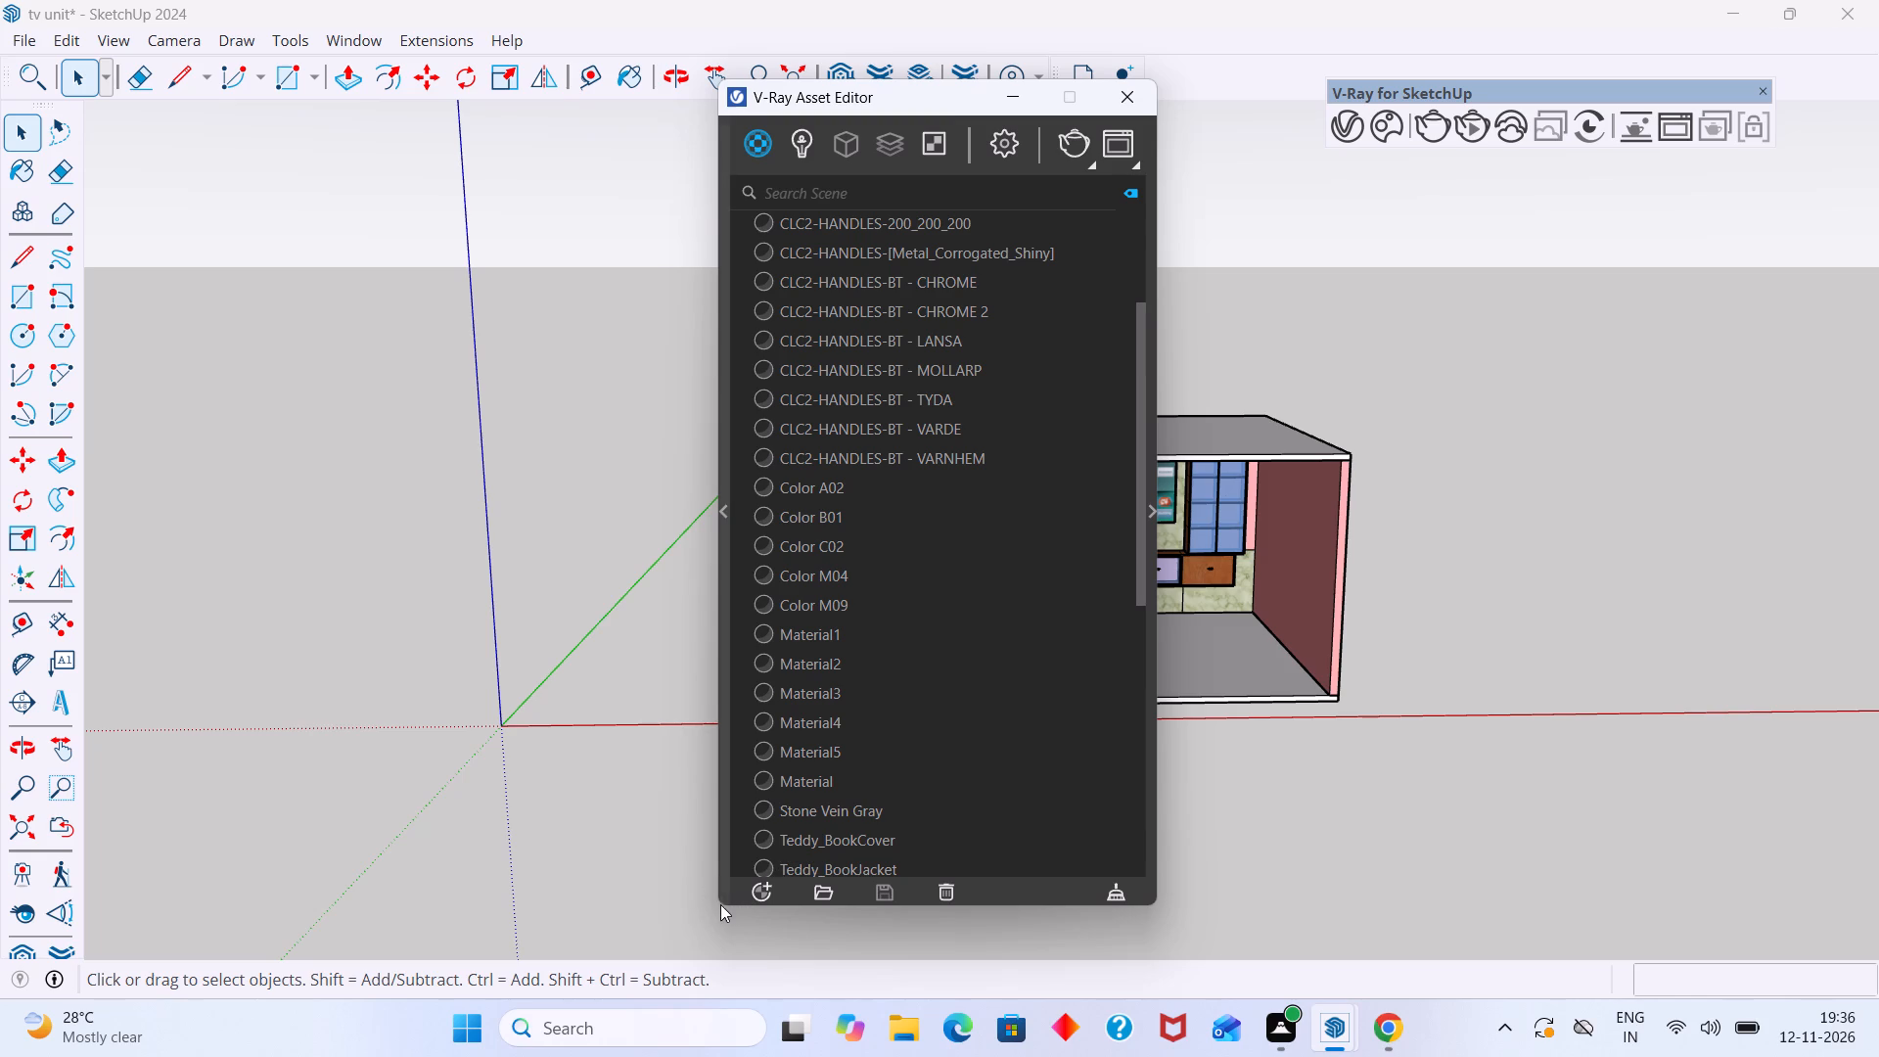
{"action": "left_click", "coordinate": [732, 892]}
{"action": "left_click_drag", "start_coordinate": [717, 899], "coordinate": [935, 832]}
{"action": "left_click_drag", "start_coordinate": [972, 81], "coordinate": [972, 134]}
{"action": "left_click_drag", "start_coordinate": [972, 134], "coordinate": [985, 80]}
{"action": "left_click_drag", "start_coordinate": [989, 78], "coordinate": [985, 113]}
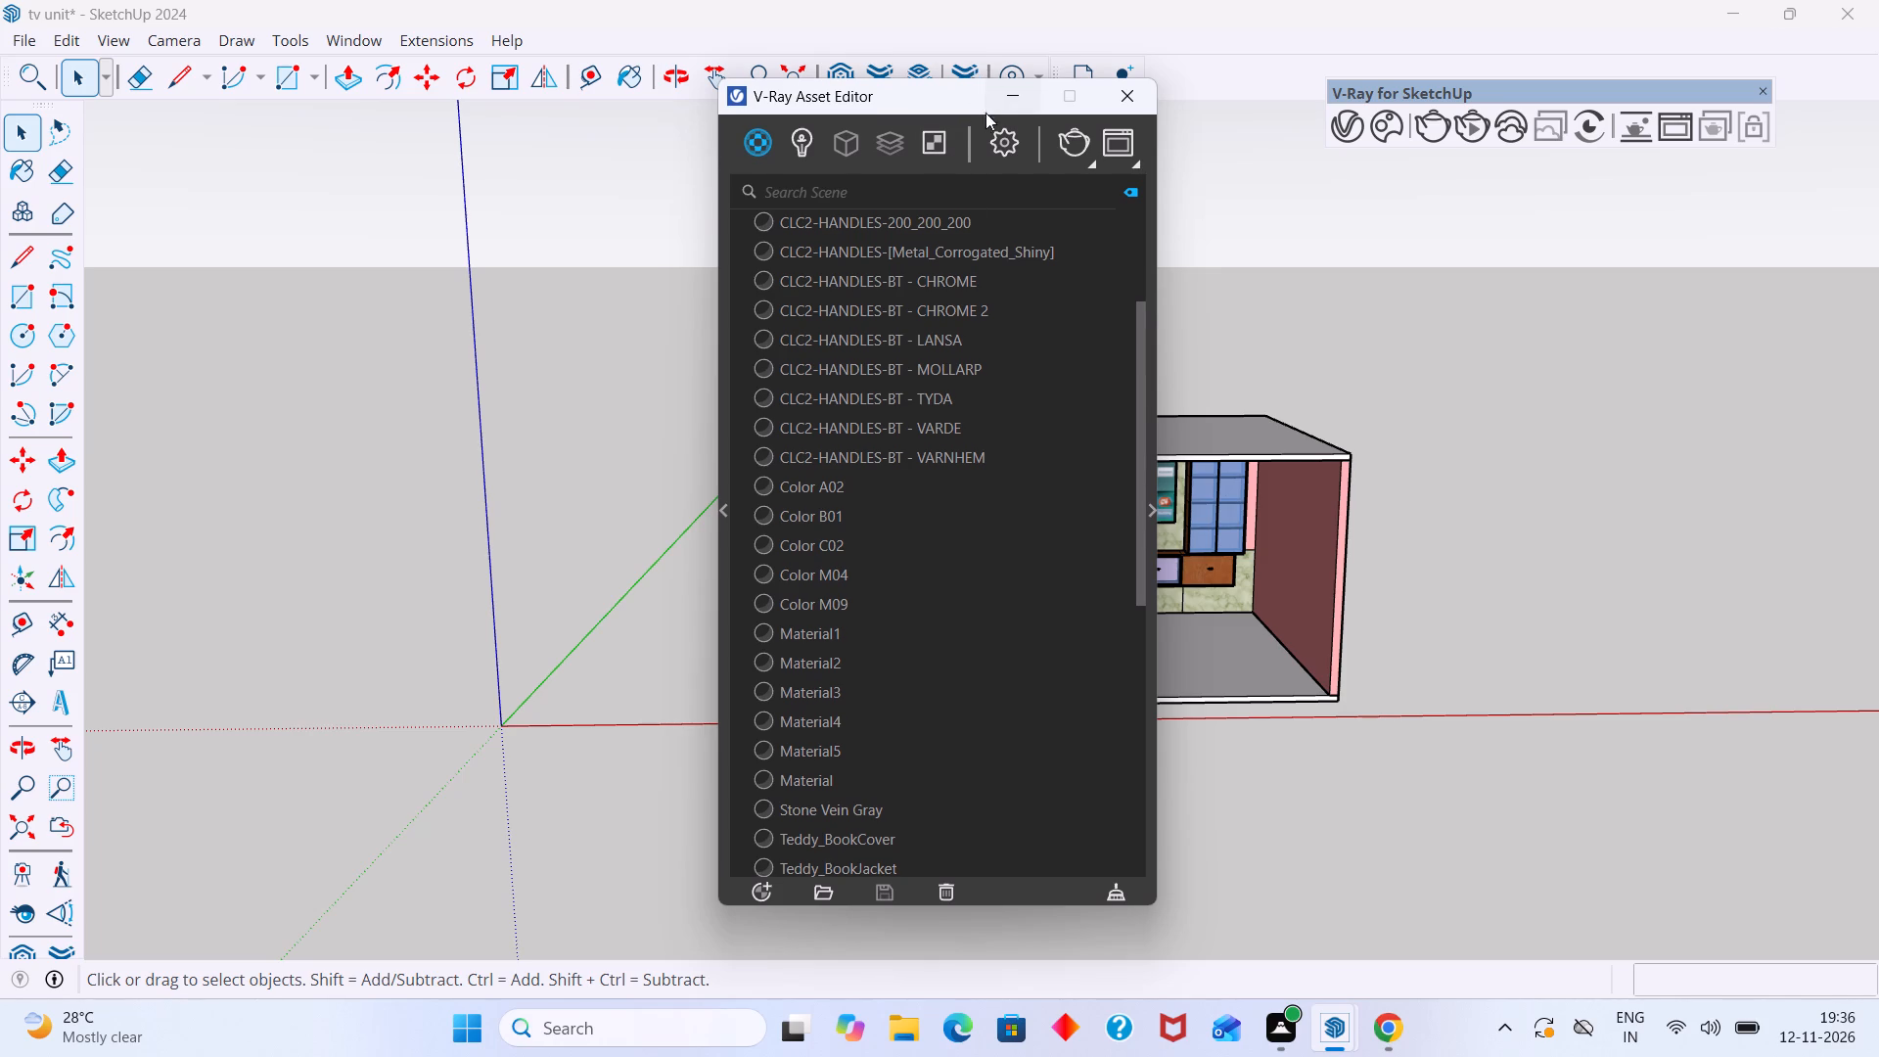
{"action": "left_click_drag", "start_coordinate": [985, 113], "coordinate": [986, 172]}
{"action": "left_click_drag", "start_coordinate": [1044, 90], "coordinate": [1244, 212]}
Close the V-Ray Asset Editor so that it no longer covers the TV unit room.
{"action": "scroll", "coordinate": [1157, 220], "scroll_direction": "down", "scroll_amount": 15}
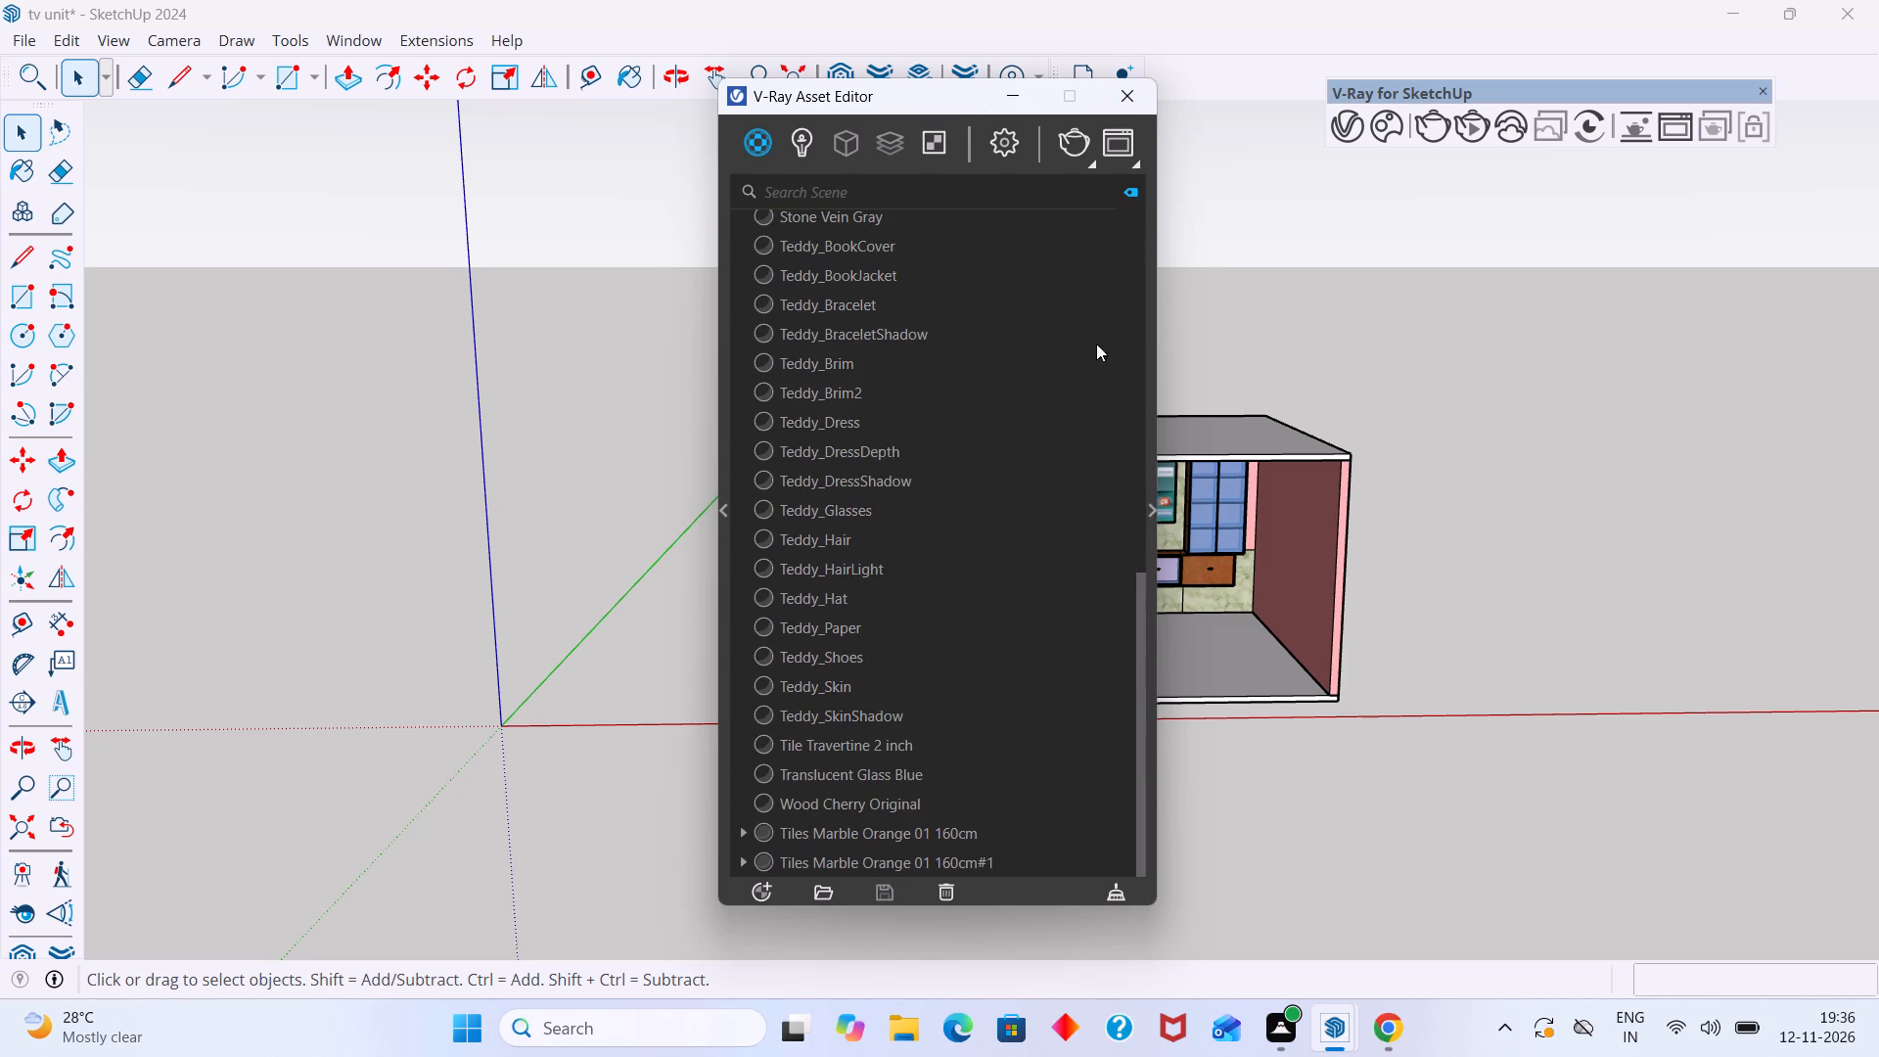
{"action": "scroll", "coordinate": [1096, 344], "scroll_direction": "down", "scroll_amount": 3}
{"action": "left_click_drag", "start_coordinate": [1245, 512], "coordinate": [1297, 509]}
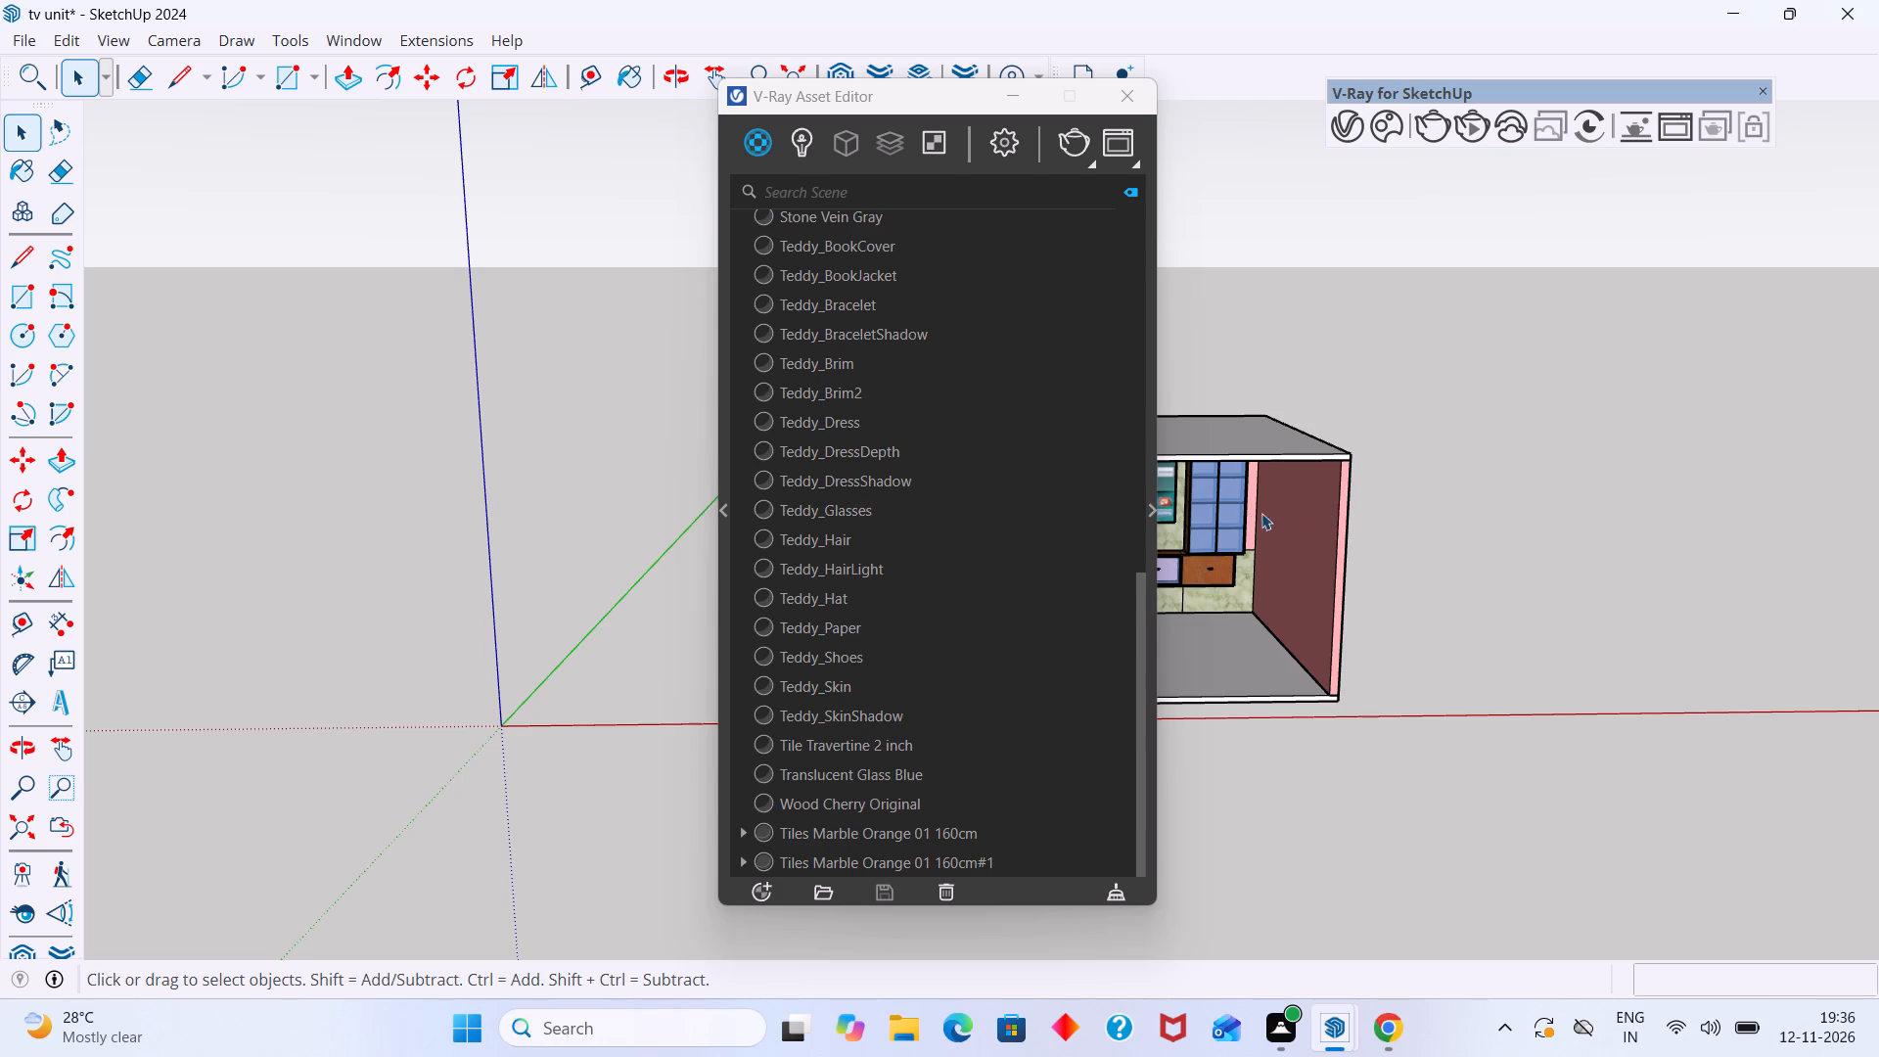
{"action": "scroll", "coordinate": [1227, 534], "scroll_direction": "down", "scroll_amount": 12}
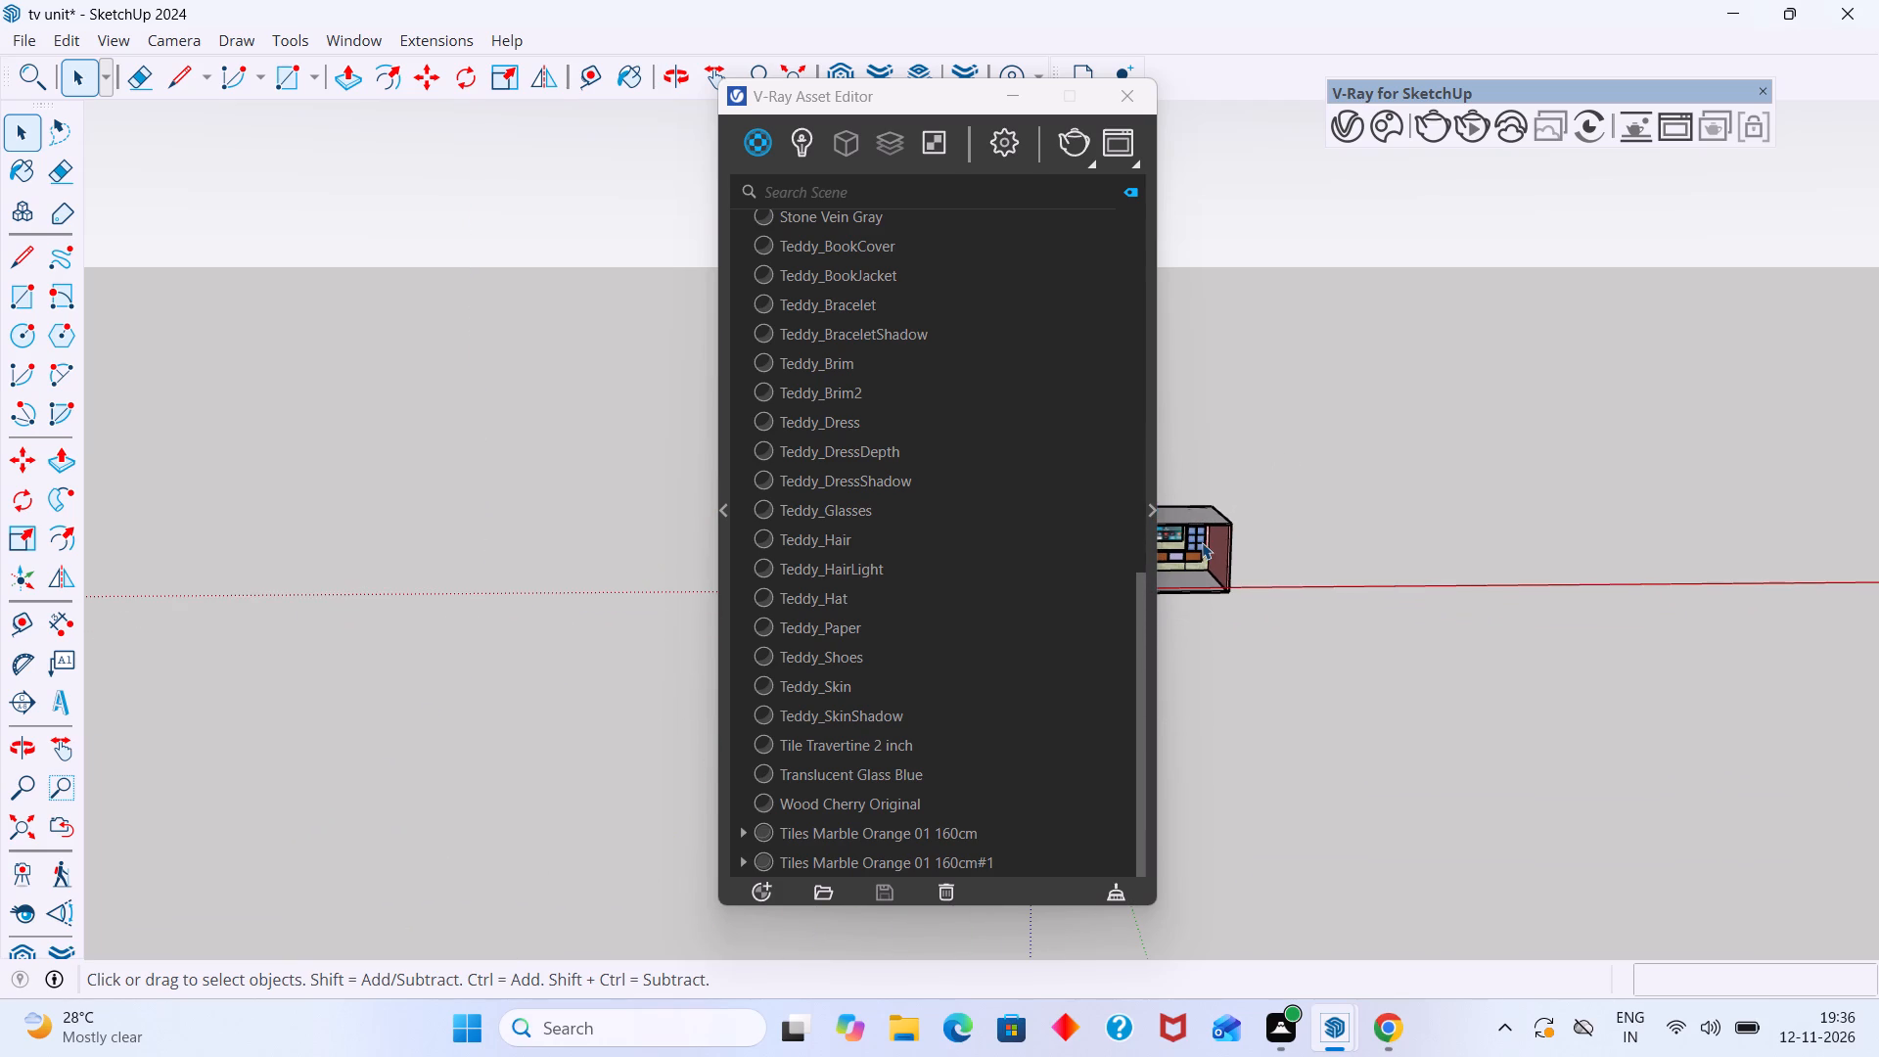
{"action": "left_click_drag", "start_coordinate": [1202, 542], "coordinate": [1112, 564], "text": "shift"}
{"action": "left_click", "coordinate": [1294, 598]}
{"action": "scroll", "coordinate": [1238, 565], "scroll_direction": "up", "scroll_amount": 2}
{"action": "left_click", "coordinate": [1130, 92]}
Examine the TV unit room close up through its open front, facing the TV wall.
{"action": "scroll", "coordinate": [1217, 493], "scroll_direction": "down", "scroll_amount": 1}
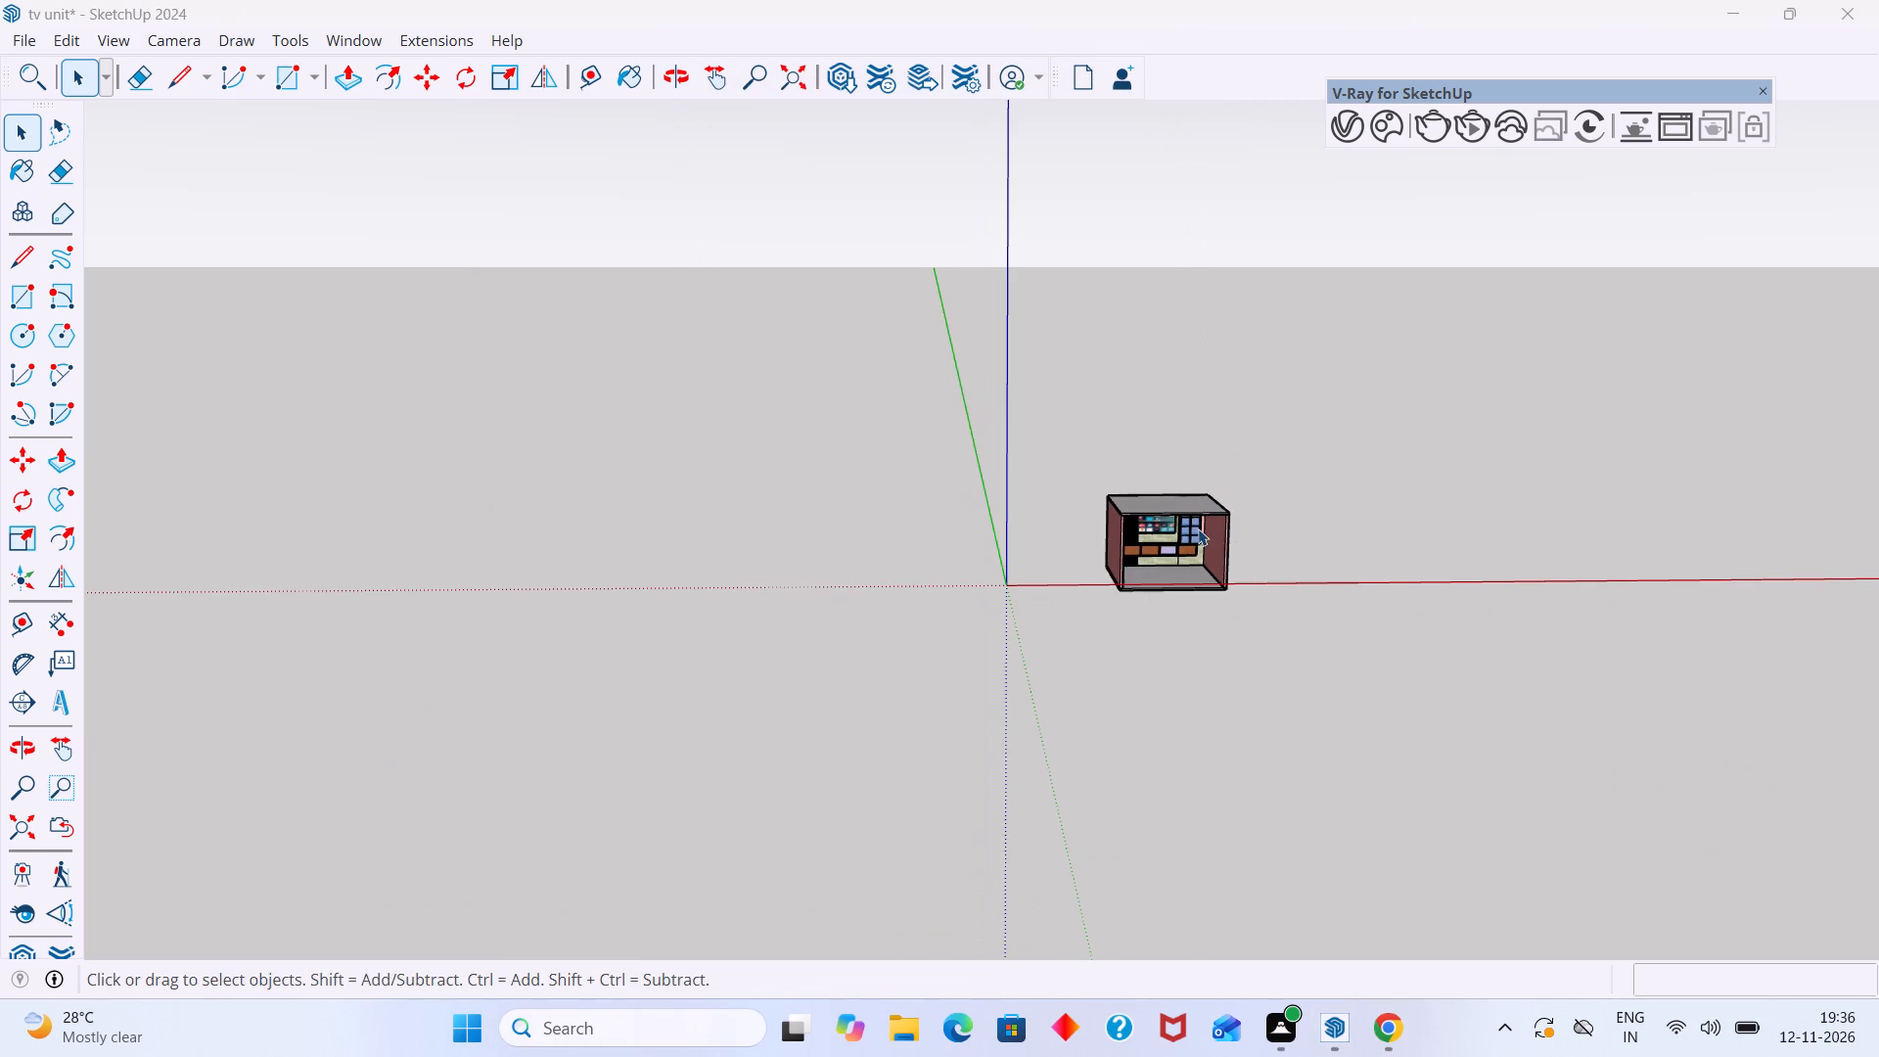
{"action": "middle_click_drag", "start_coordinate": [1167, 539], "coordinate": [580, 623], "text": "shift"}
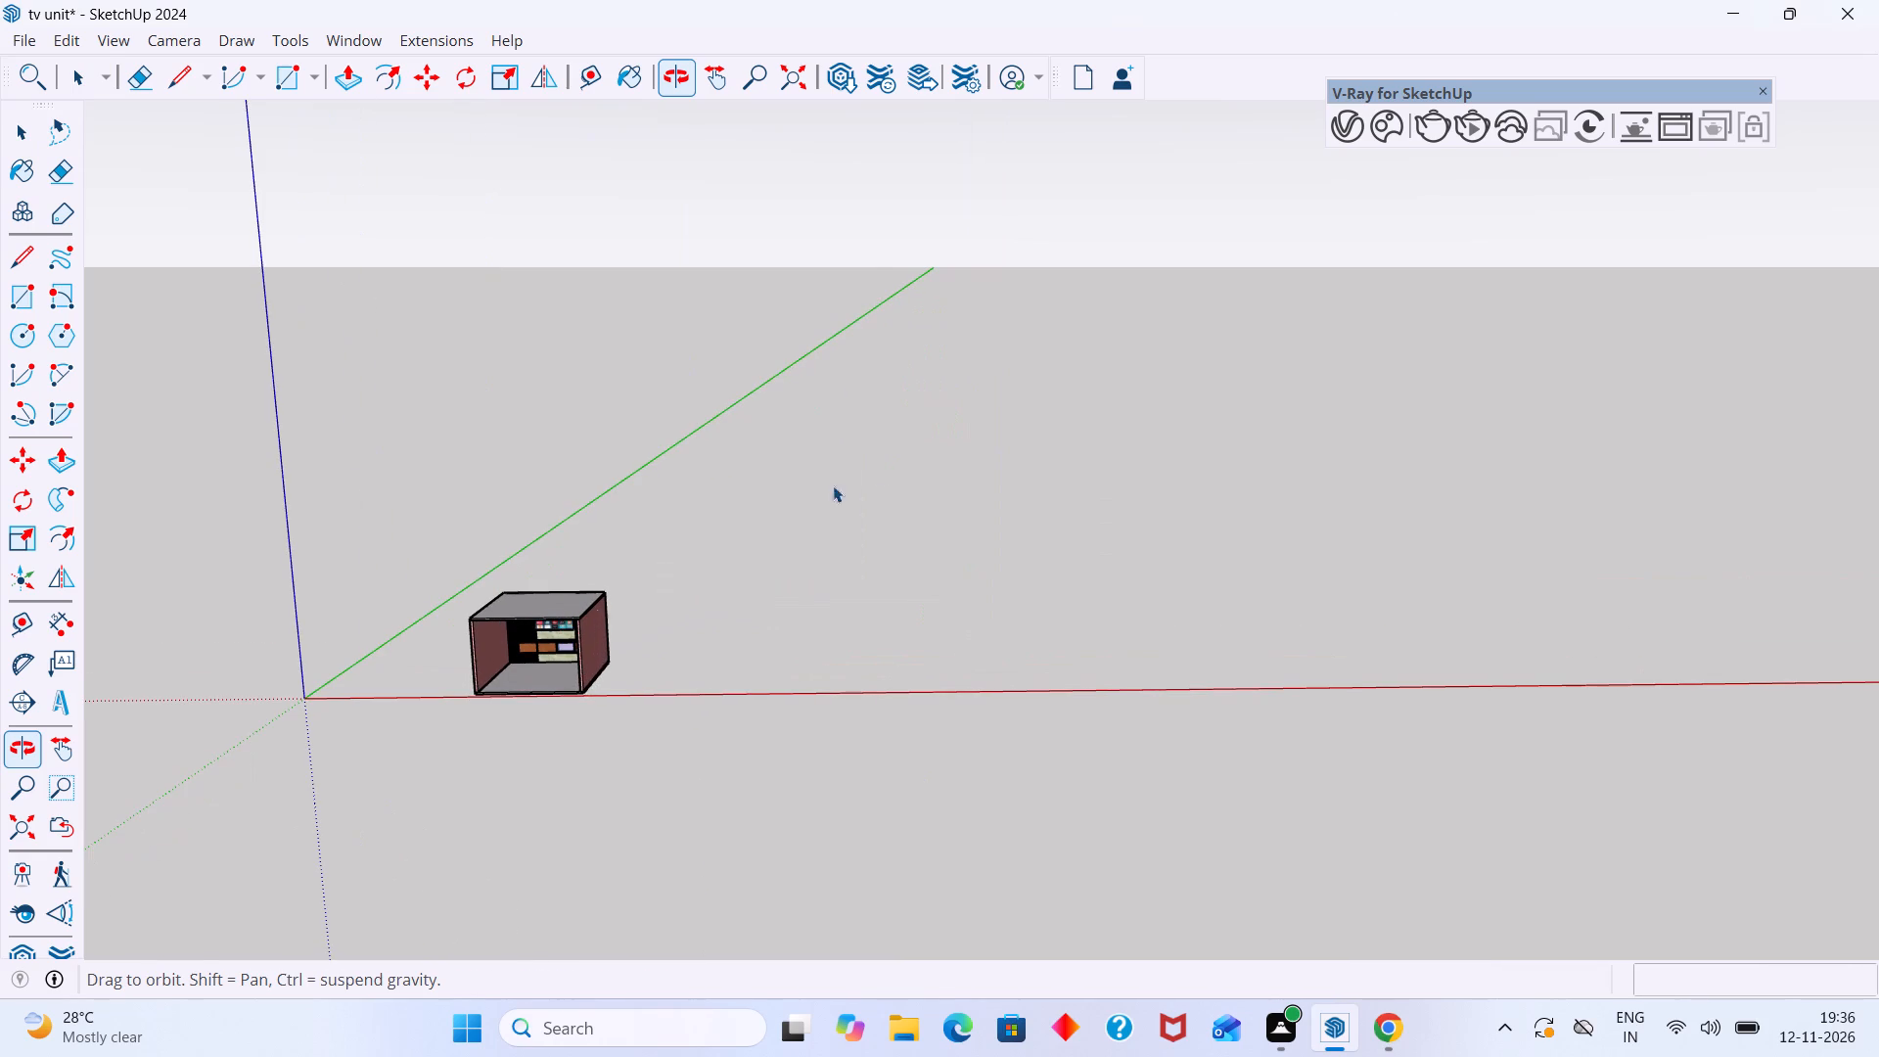
{"action": "middle_click_drag", "start_coordinate": [714, 612], "coordinate": [839, 592]}
{"action": "scroll", "coordinate": [604, 732], "scroll_direction": "up", "scroll_amount": 1}
{"action": "middle_click_drag", "start_coordinate": [604, 732], "coordinate": [542, 575]}
{"action": "scroll", "coordinate": [463, 519], "scroll_direction": "up", "scroll_amount": 9}
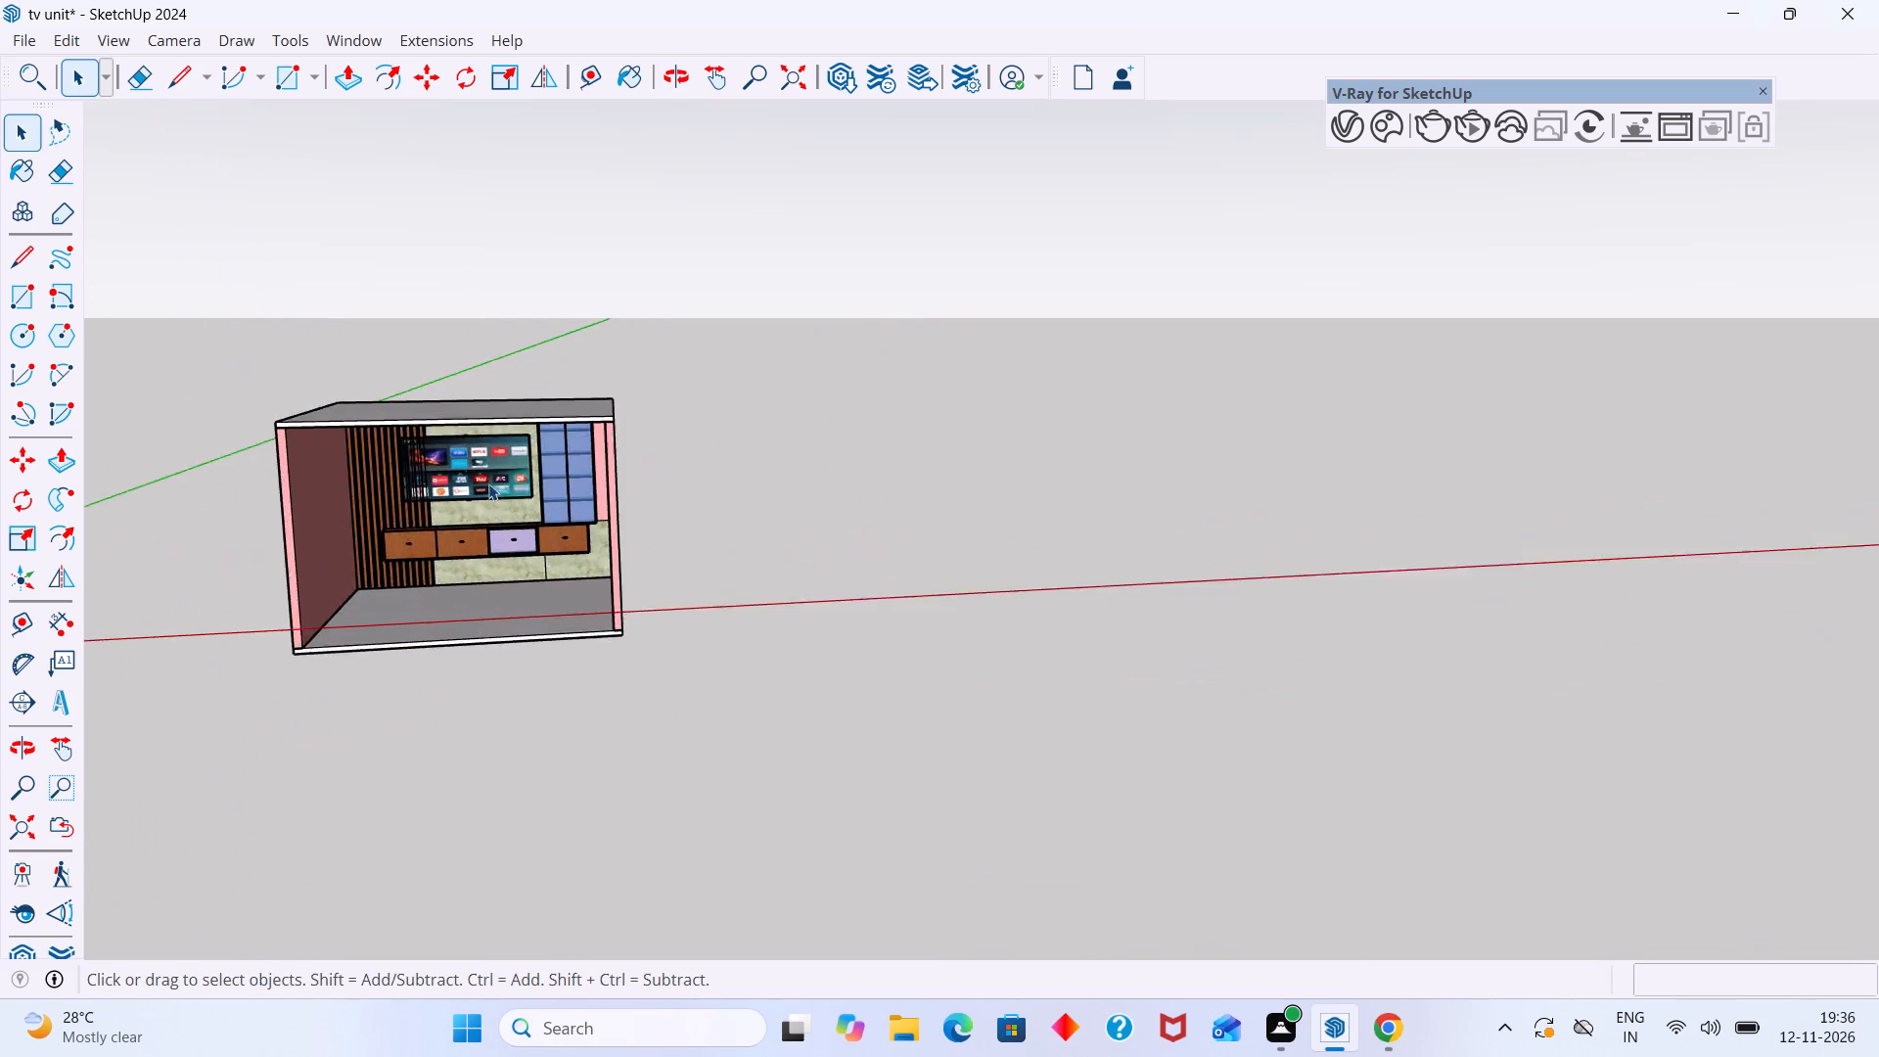
{"action": "scroll", "coordinate": [488, 483], "scroll_direction": "up", "scroll_amount": 2}
{"action": "middle_click_drag", "start_coordinate": [518, 497], "coordinate": [523, 596]}
{"action": "scroll", "coordinate": [496, 563], "scroll_direction": "up", "scroll_amount": 6}
{"action": "middle_click_drag", "start_coordinate": [512, 606], "coordinate": [608, 521]}
{"action": "scroll", "coordinate": [597, 508], "scroll_direction": "down", "scroll_amount": 10}
{"action": "middle_click_drag", "start_coordinate": [606, 546], "coordinate": [591, 546]}
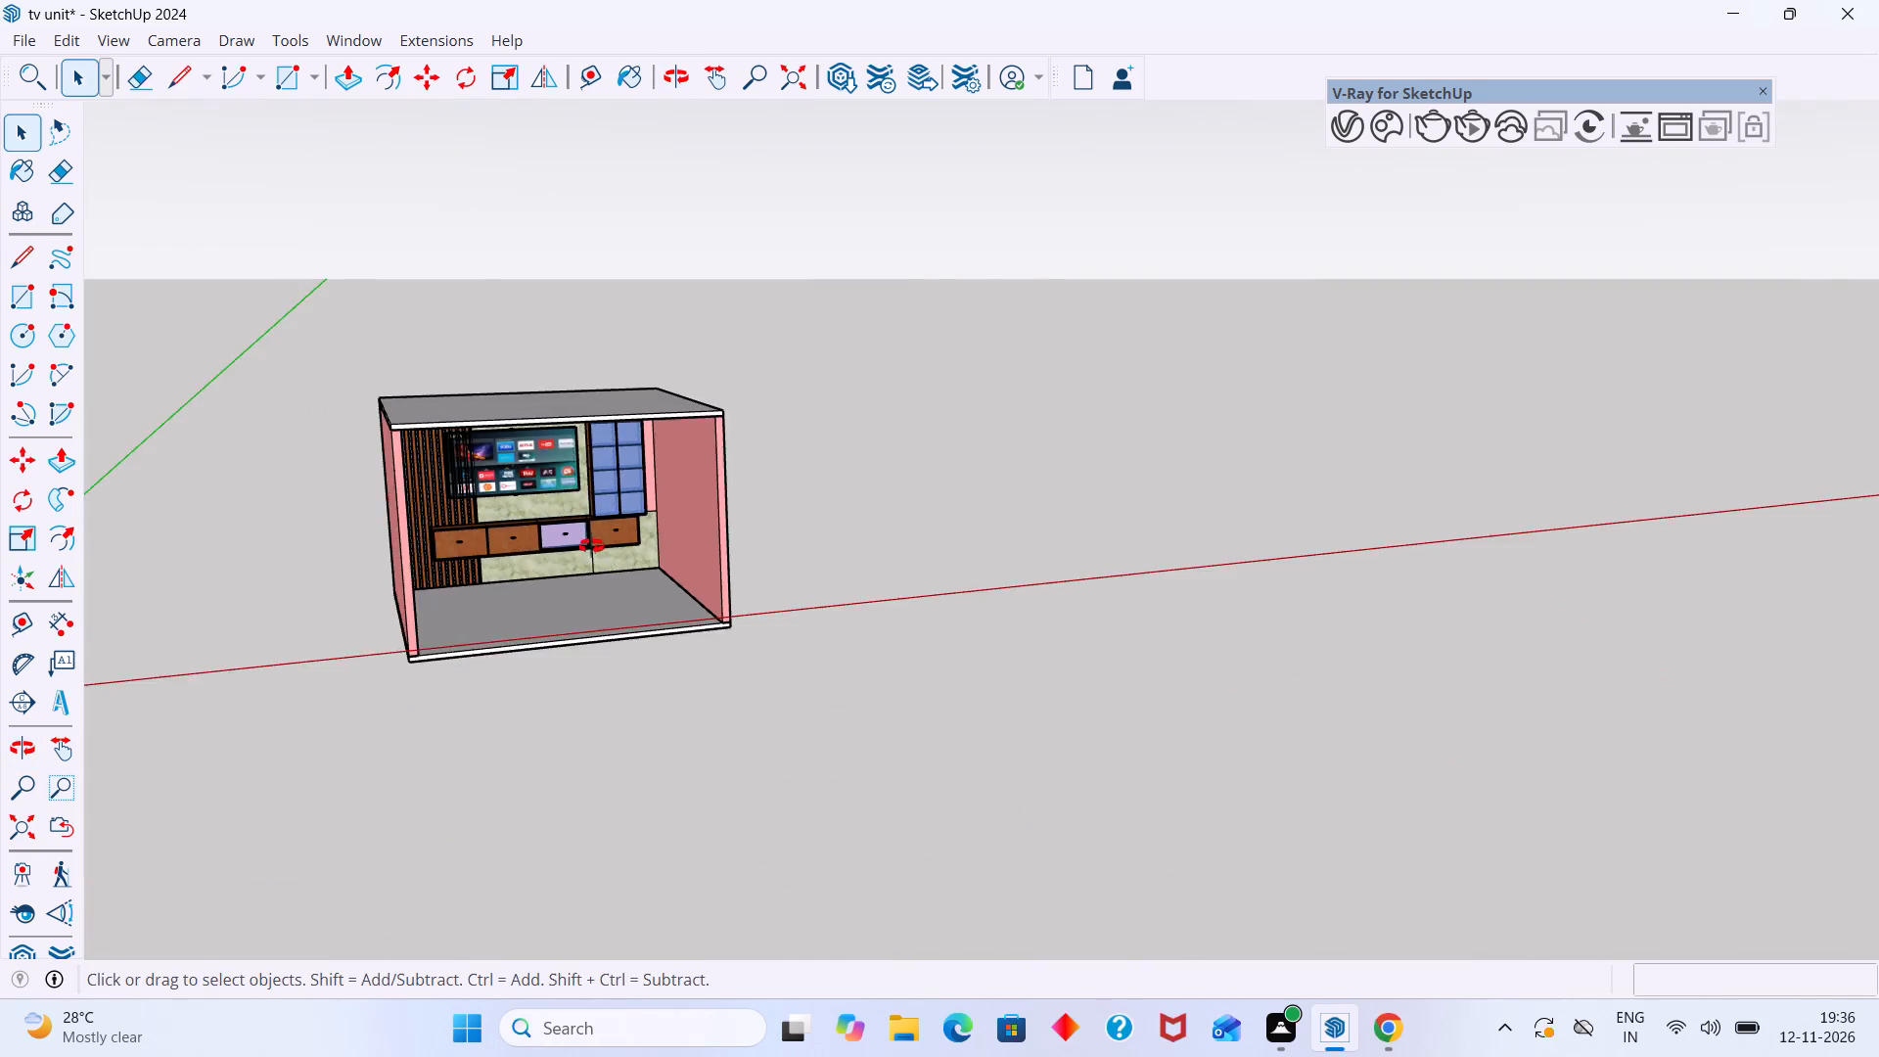
{"action": "middle_click_drag", "start_coordinate": [591, 546], "coordinate": [457, 546]}
{"action": "scroll", "coordinate": [551, 507], "scroll_direction": "up", "scroll_amount": 7}
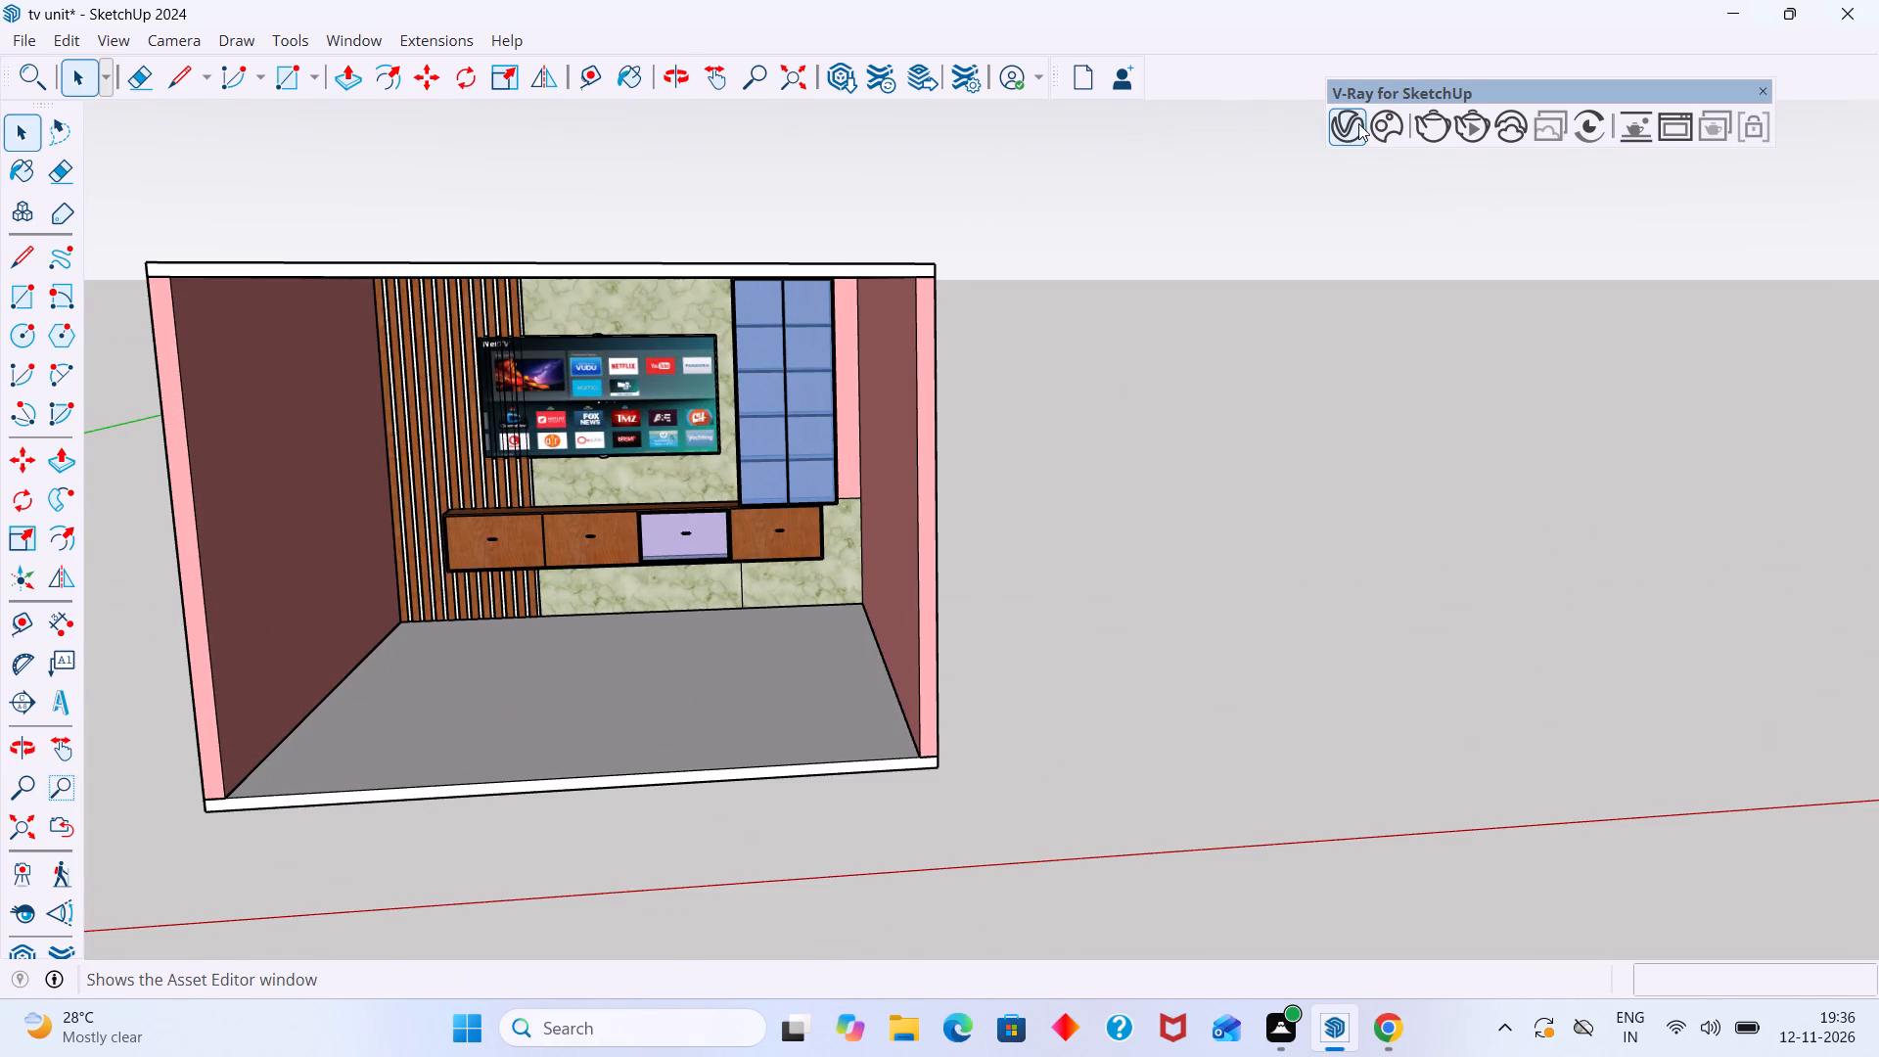
Reopen the V-Ray Asset Editor.
{"action": "left_click", "coordinate": [1358, 123]}
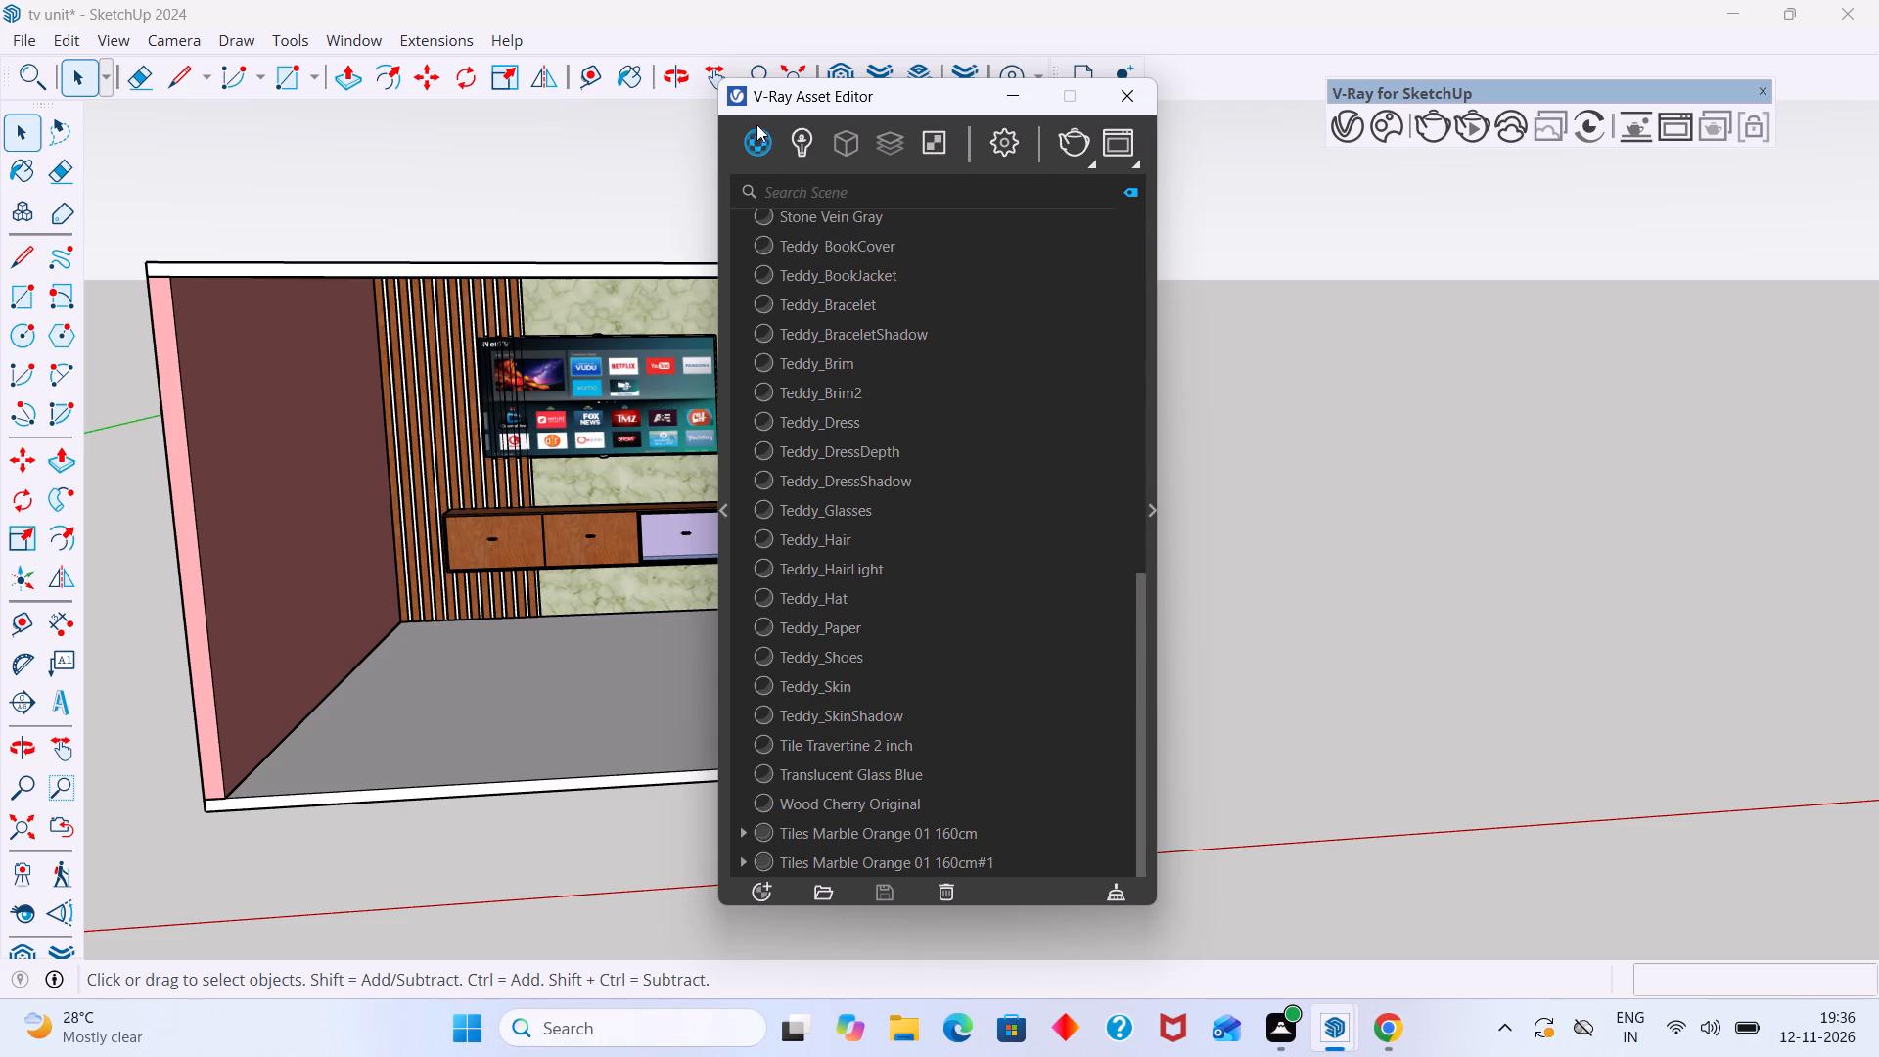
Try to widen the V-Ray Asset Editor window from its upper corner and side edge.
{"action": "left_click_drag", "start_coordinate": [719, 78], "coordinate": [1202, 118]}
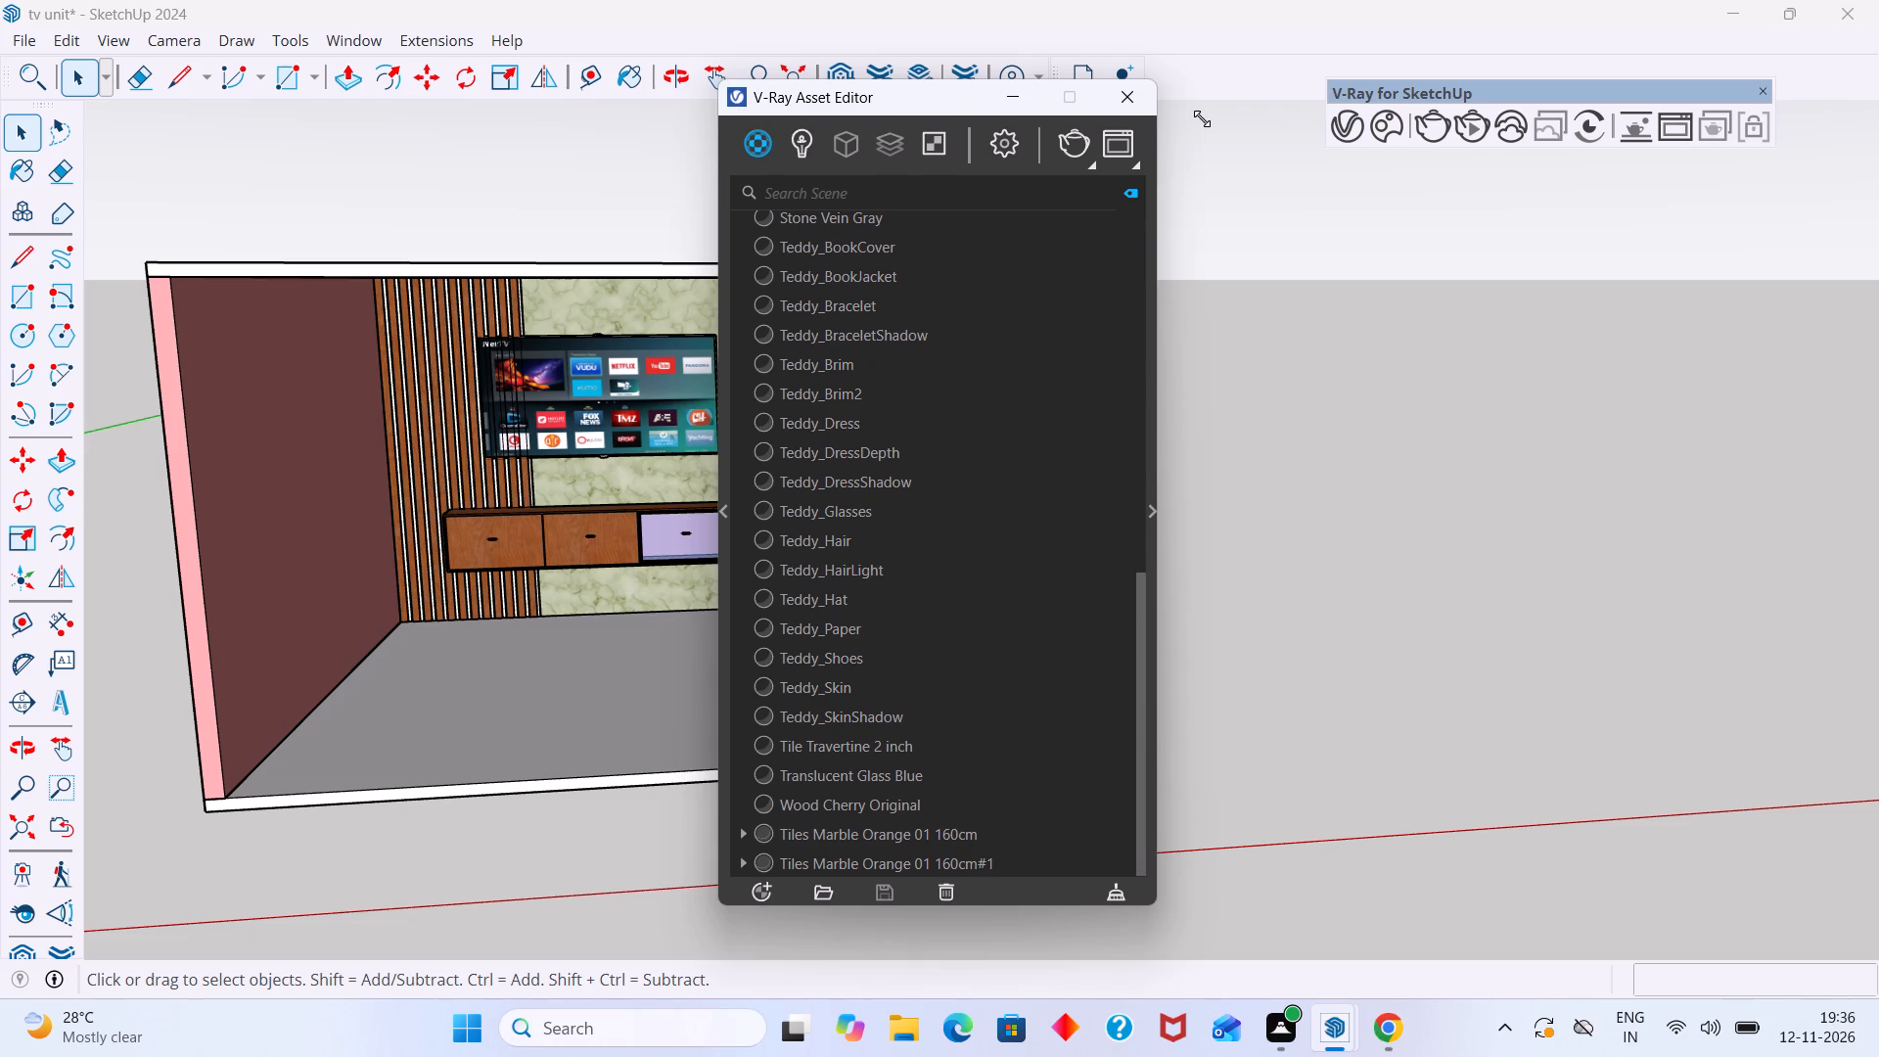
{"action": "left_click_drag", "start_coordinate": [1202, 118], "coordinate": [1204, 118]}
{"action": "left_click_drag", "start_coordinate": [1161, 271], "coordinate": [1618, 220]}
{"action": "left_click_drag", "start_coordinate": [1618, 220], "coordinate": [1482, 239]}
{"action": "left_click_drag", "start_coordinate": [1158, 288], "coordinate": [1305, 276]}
Place the V-Ray Asset Editor window beside the room model and bring its materials list back to the beginning.
{"action": "left_click_drag", "start_coordinate": [930, 97], "coordinate": [1524, 182]}
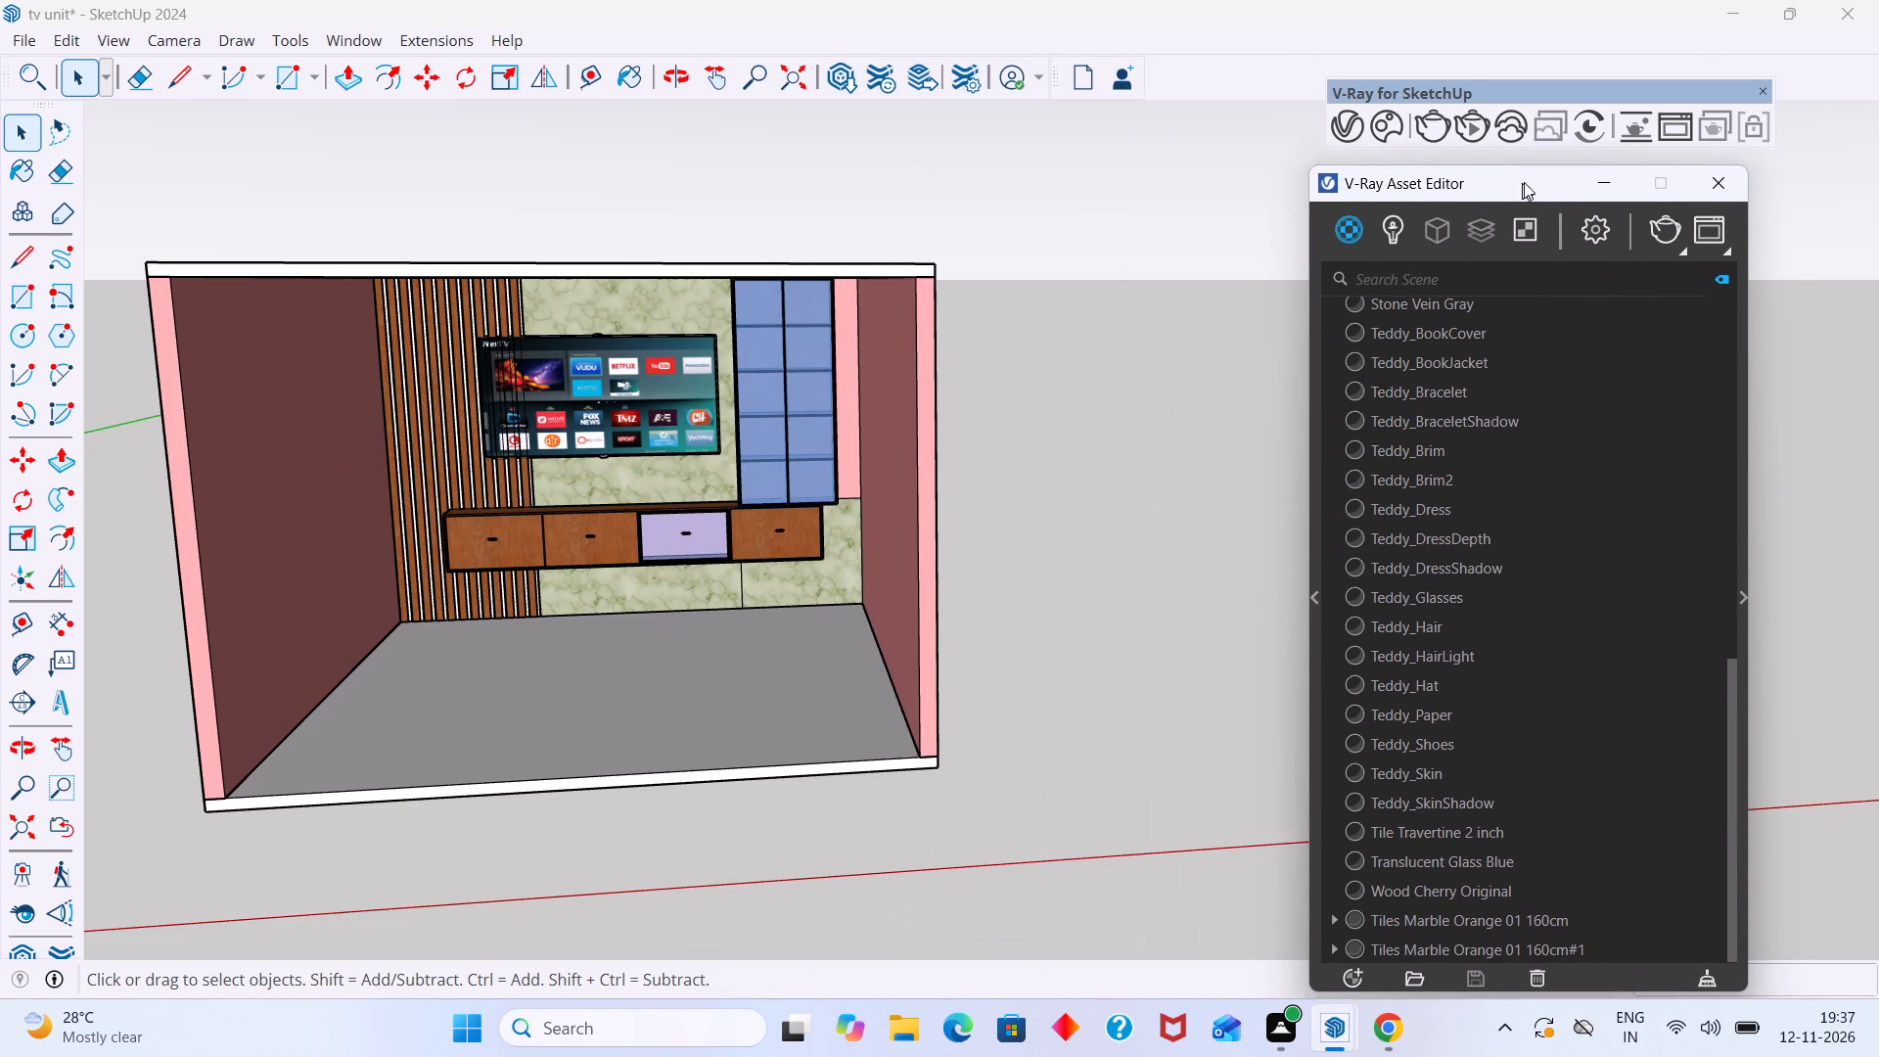
{"action": "left_click_drag", "start_coordinate": [1524, 182], "coordinate": [1670, 169]}
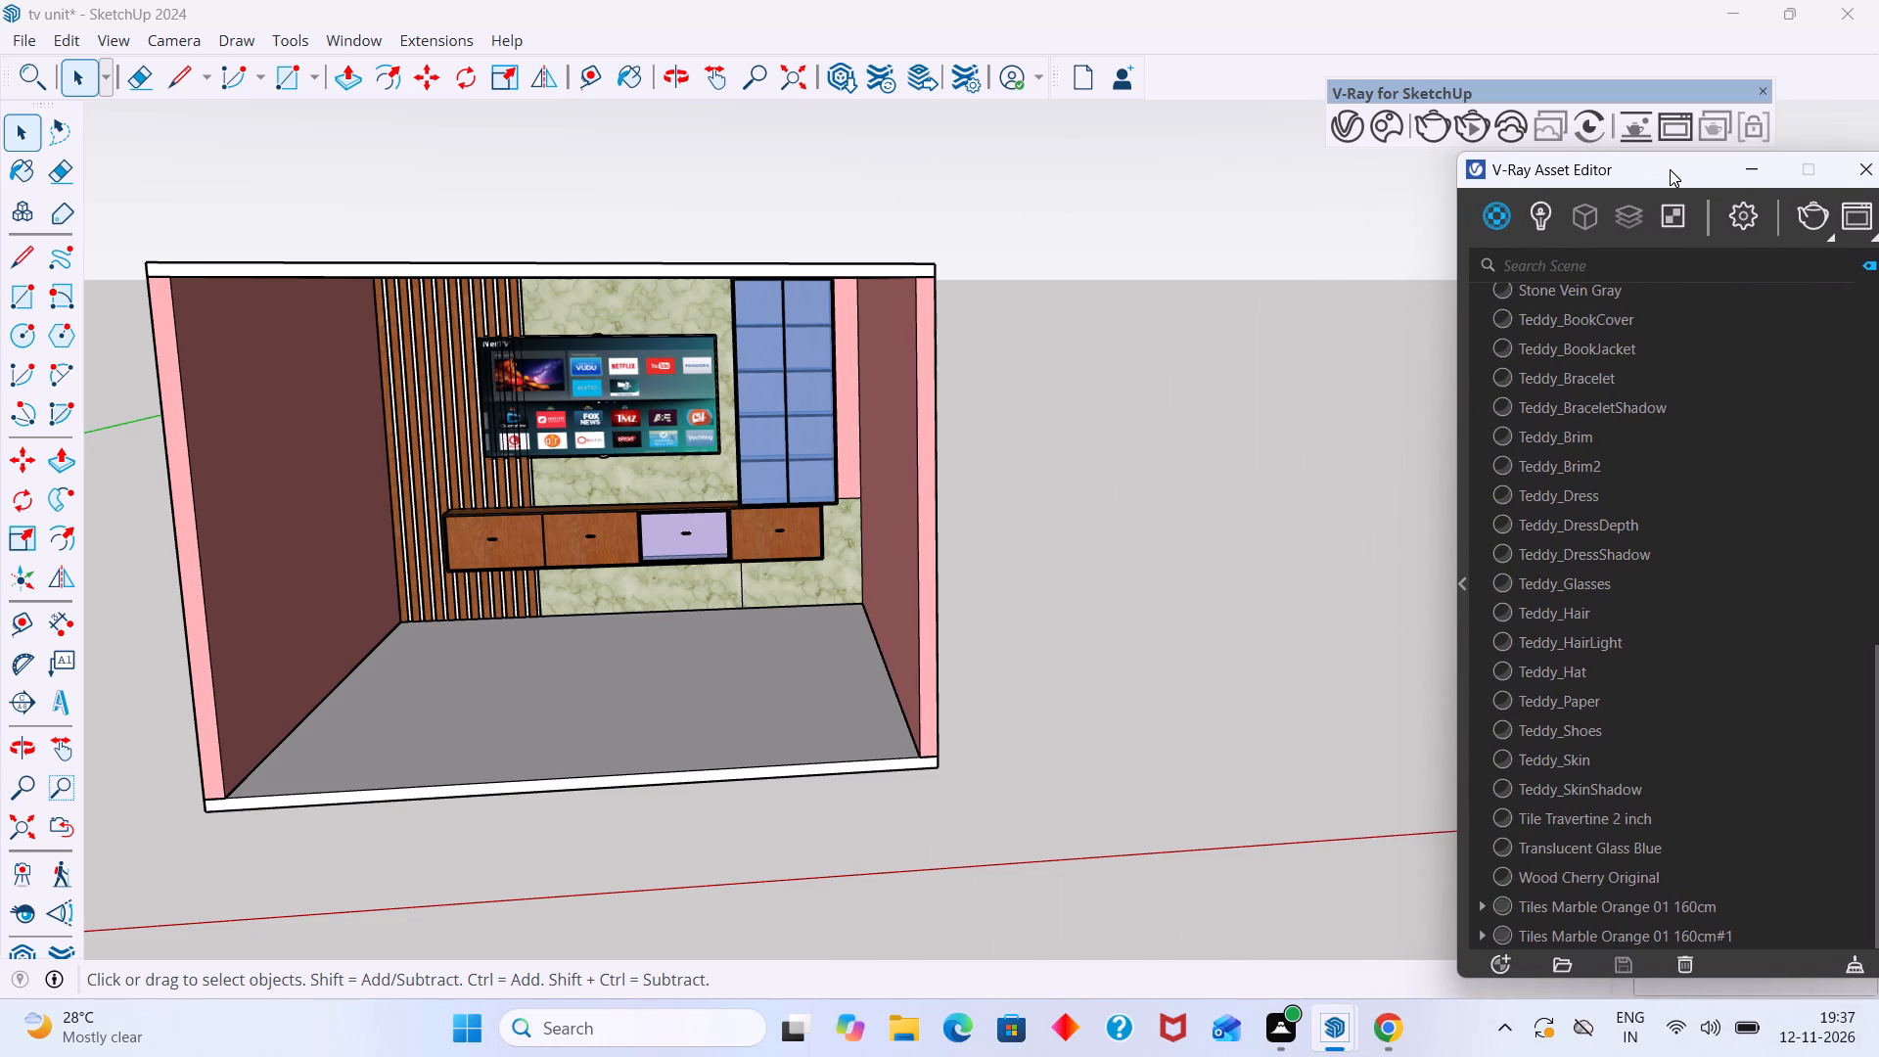
{"action": "left_click_drag", "start_coordinate": [1670, 169], "coordinate": [1622, 170]}
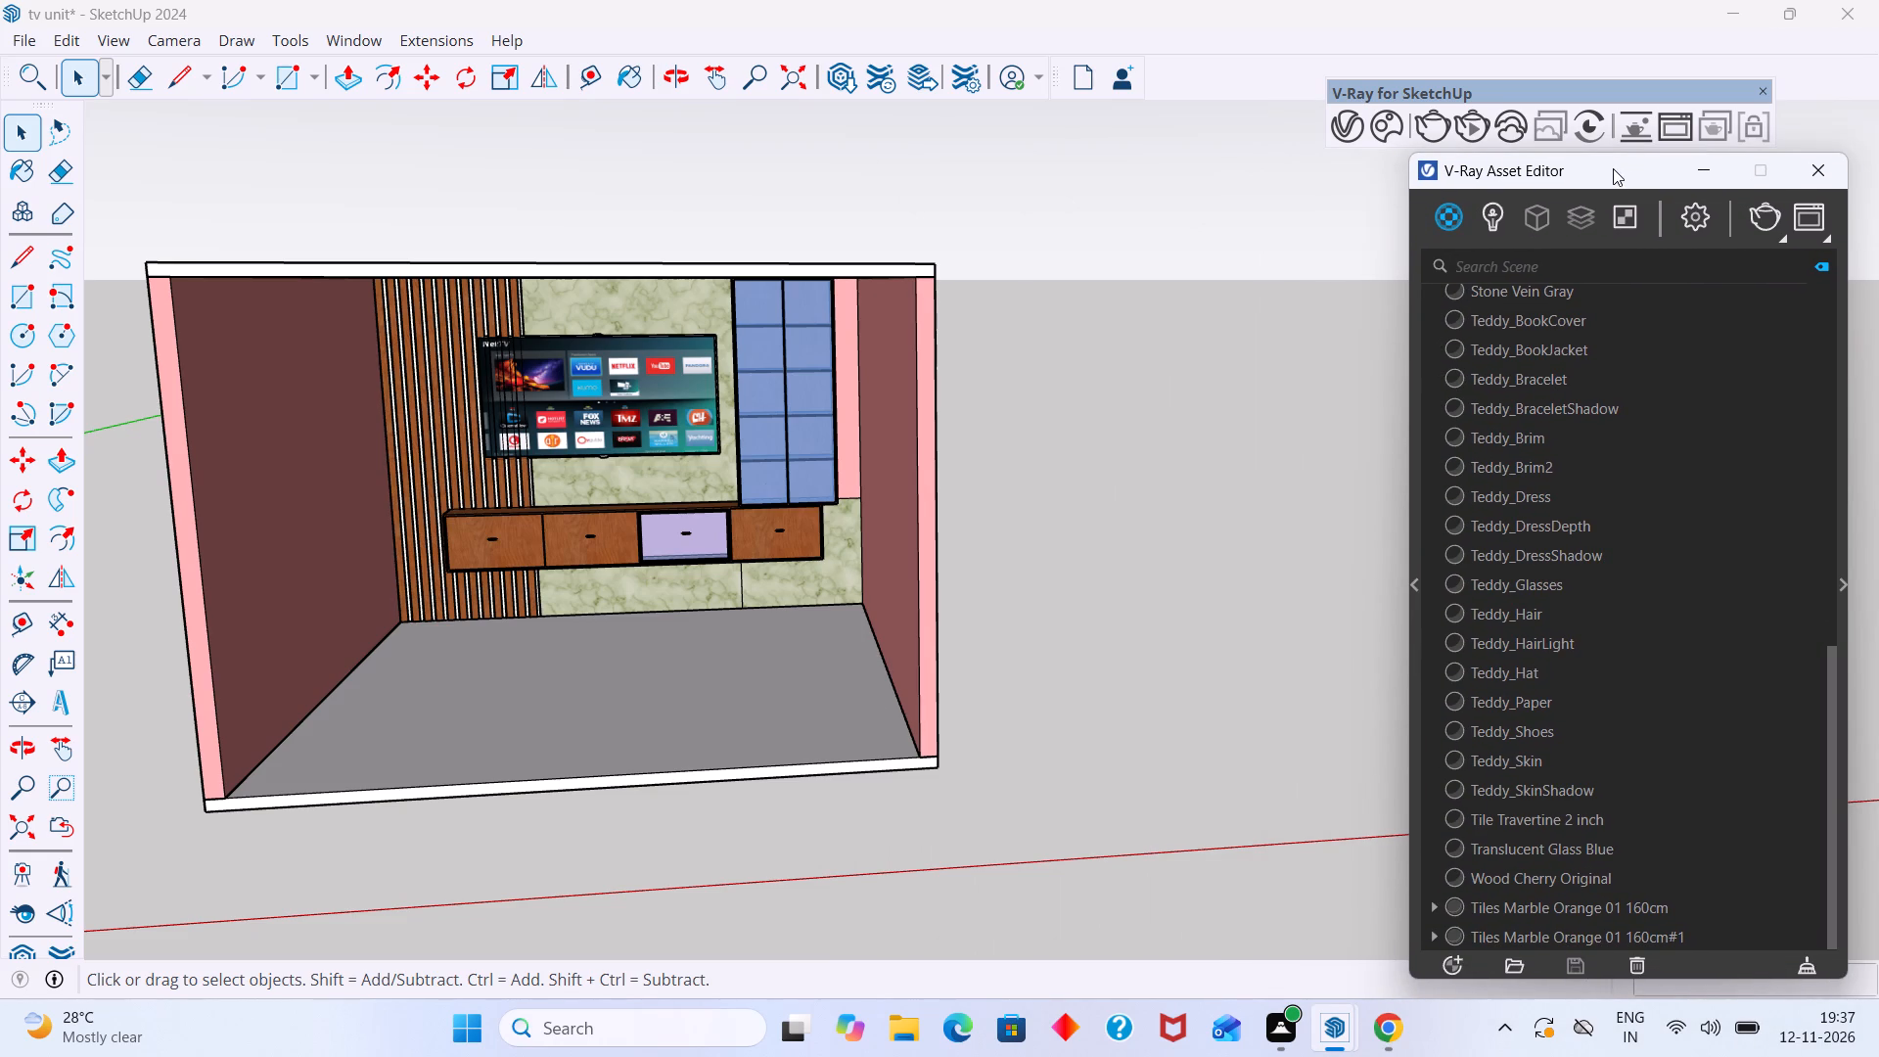
{"action": "left_click_drag", "start_coordinate": [1639, 323], "coordinate": [1563, 292]}
{"action": "left_click_drag", "start_coordinate": [1623, 168], "coordinate": [1264, 177]}
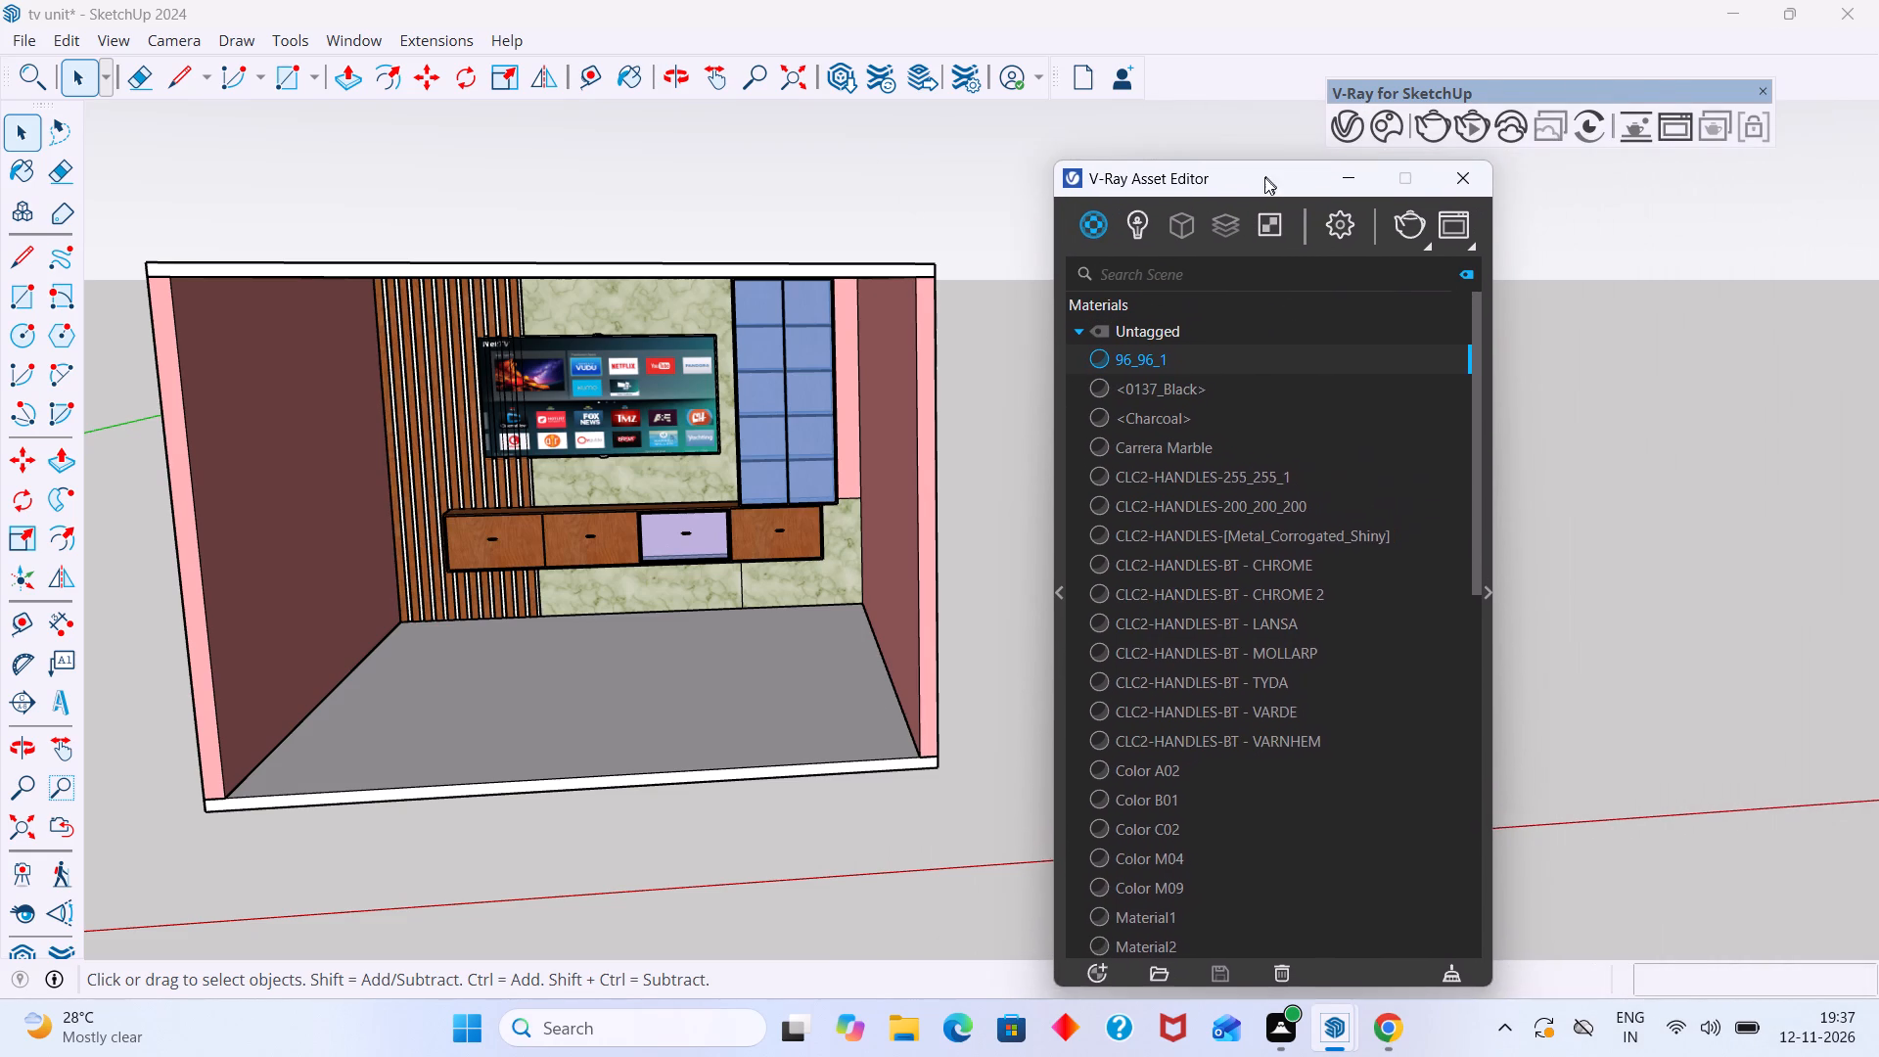
Move the V-Ray Asset Editor window farther away from the room model so the drawing area is clear.
{"action": "left_click_drag", "start_coordinate": [1264, 177], "coordinate": [1307, 173]}
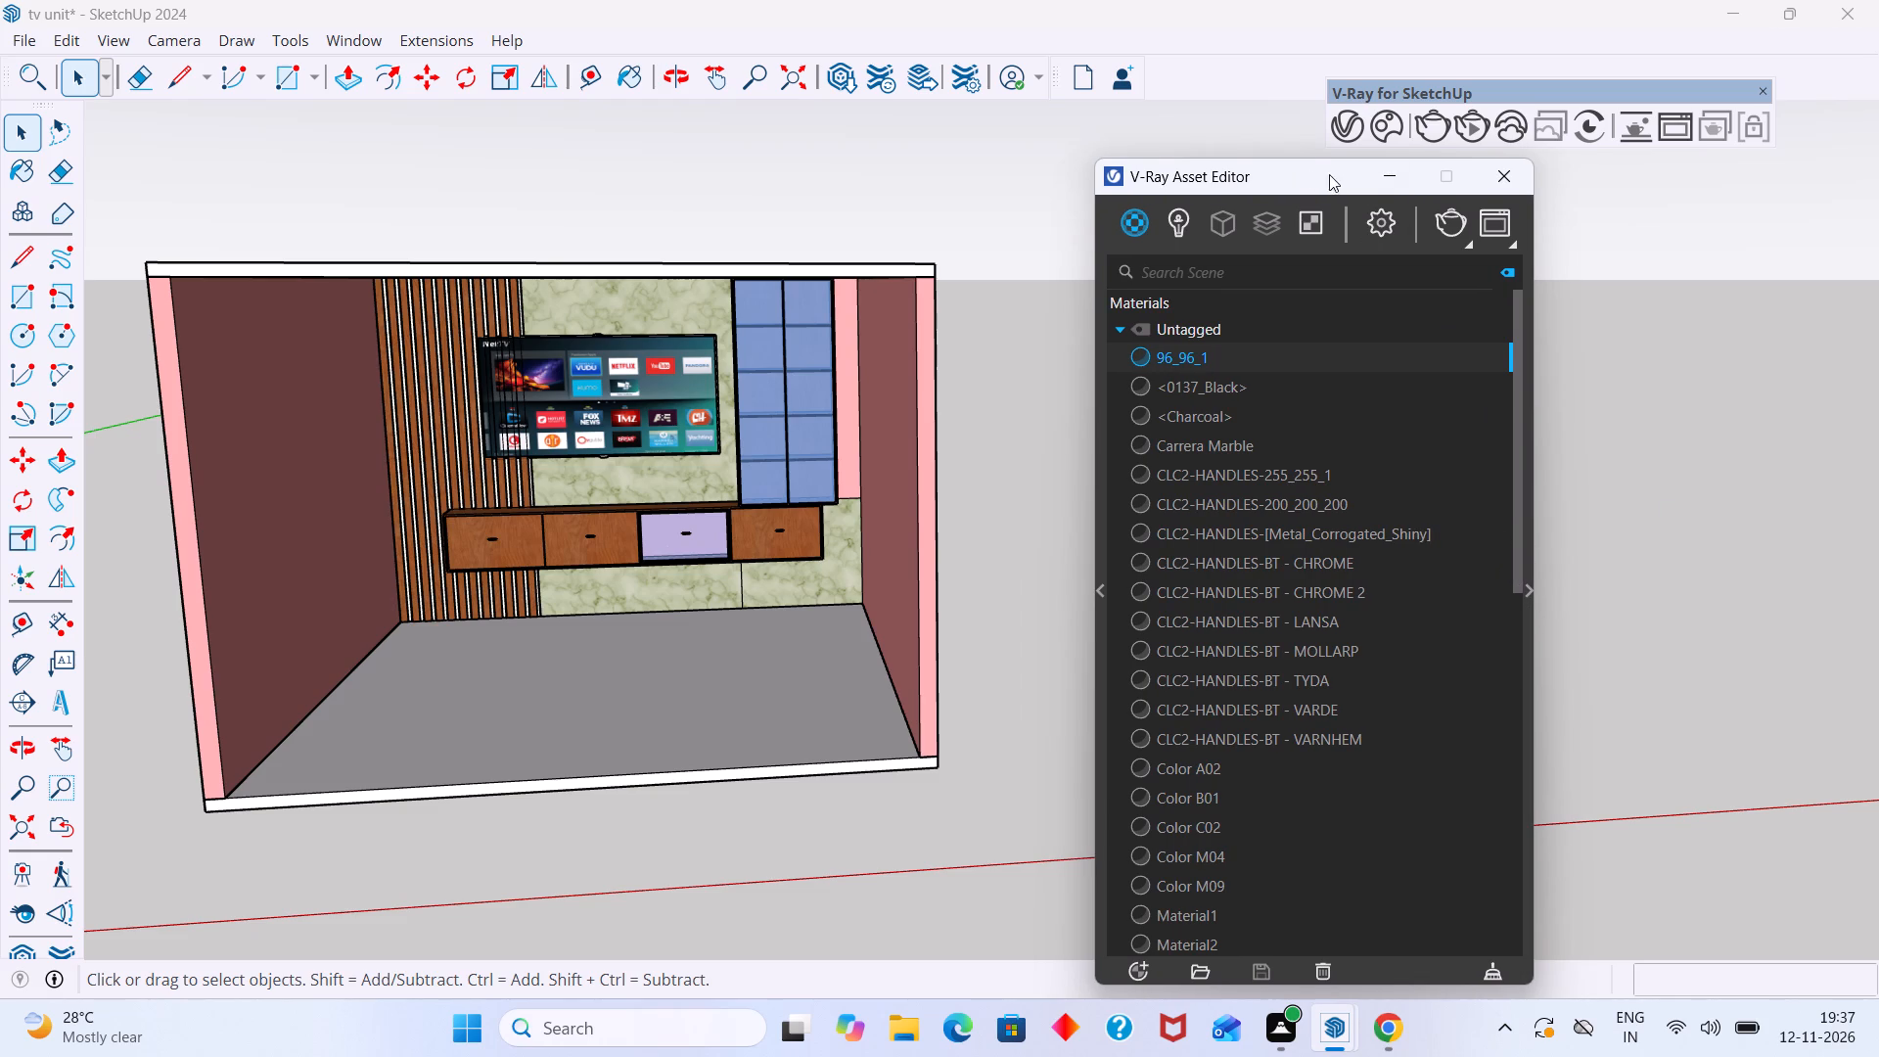
{"action": "left_click_drag", "start_coordinate": [1311, 169], "coordinate": [1599, 152]}
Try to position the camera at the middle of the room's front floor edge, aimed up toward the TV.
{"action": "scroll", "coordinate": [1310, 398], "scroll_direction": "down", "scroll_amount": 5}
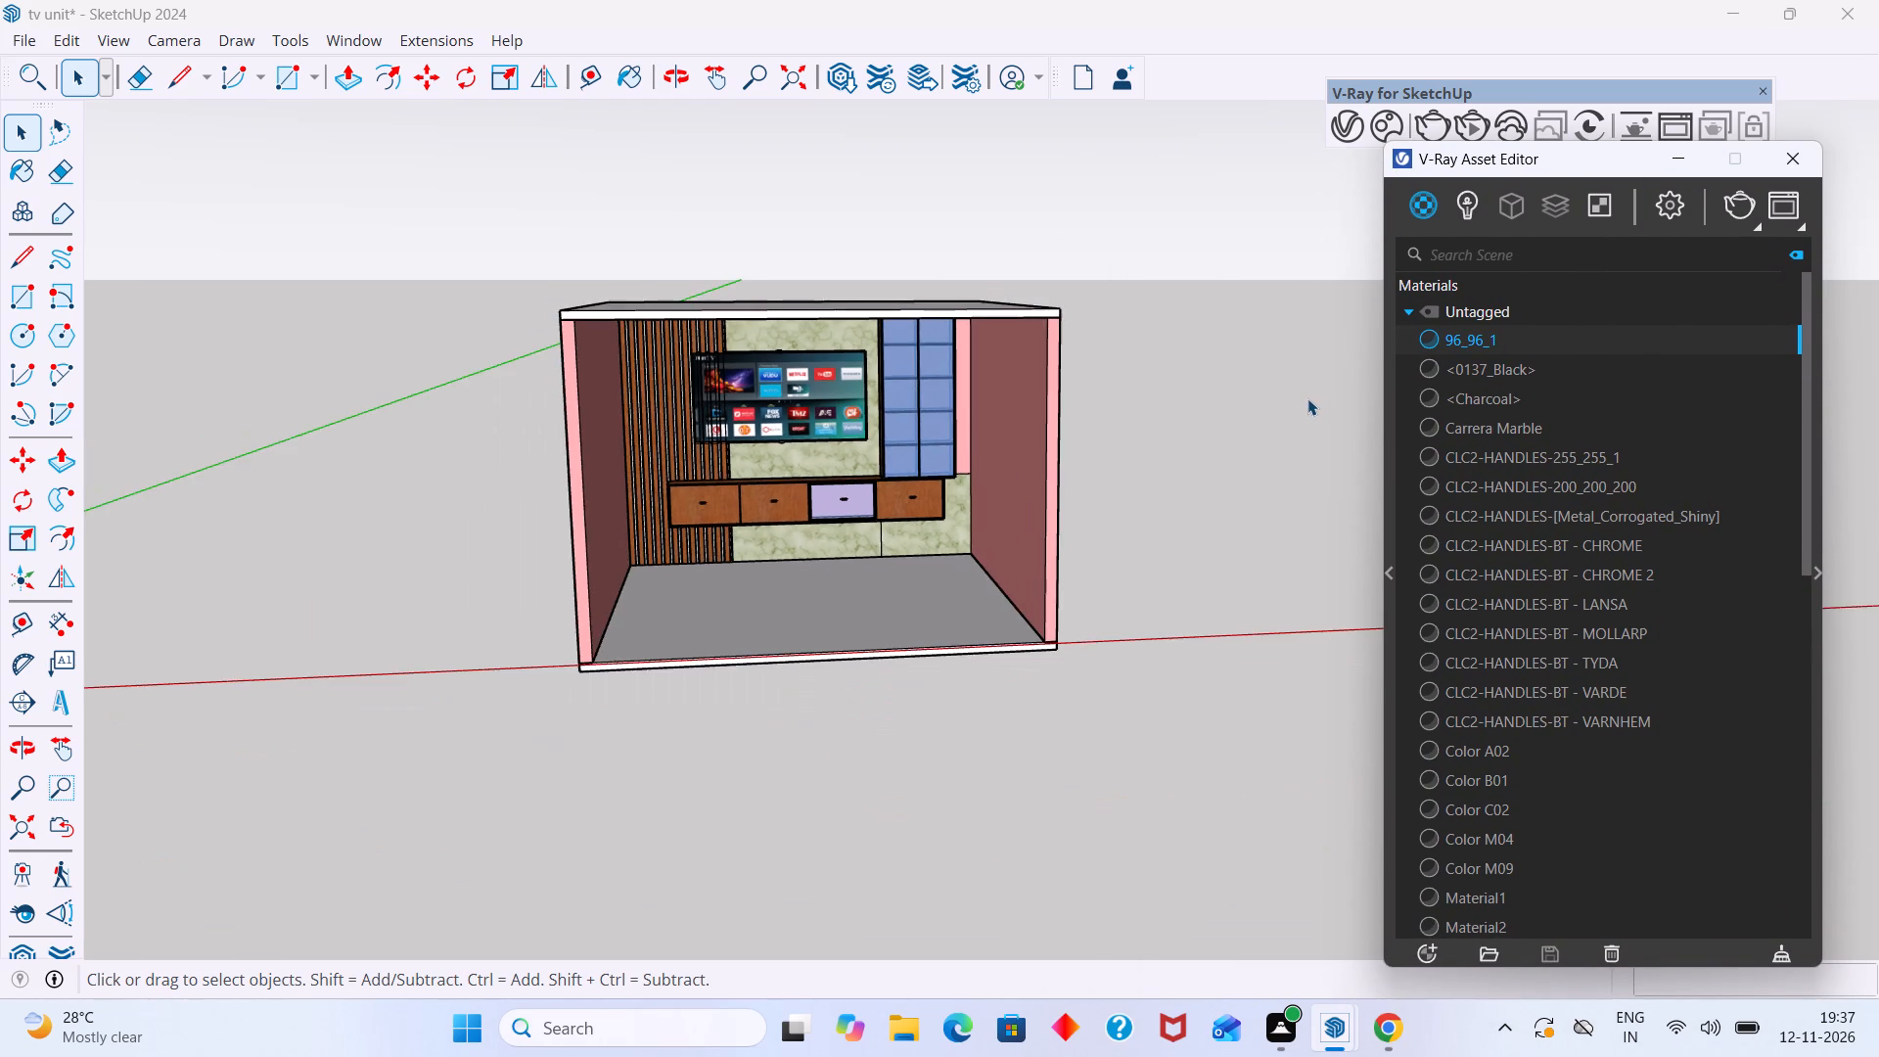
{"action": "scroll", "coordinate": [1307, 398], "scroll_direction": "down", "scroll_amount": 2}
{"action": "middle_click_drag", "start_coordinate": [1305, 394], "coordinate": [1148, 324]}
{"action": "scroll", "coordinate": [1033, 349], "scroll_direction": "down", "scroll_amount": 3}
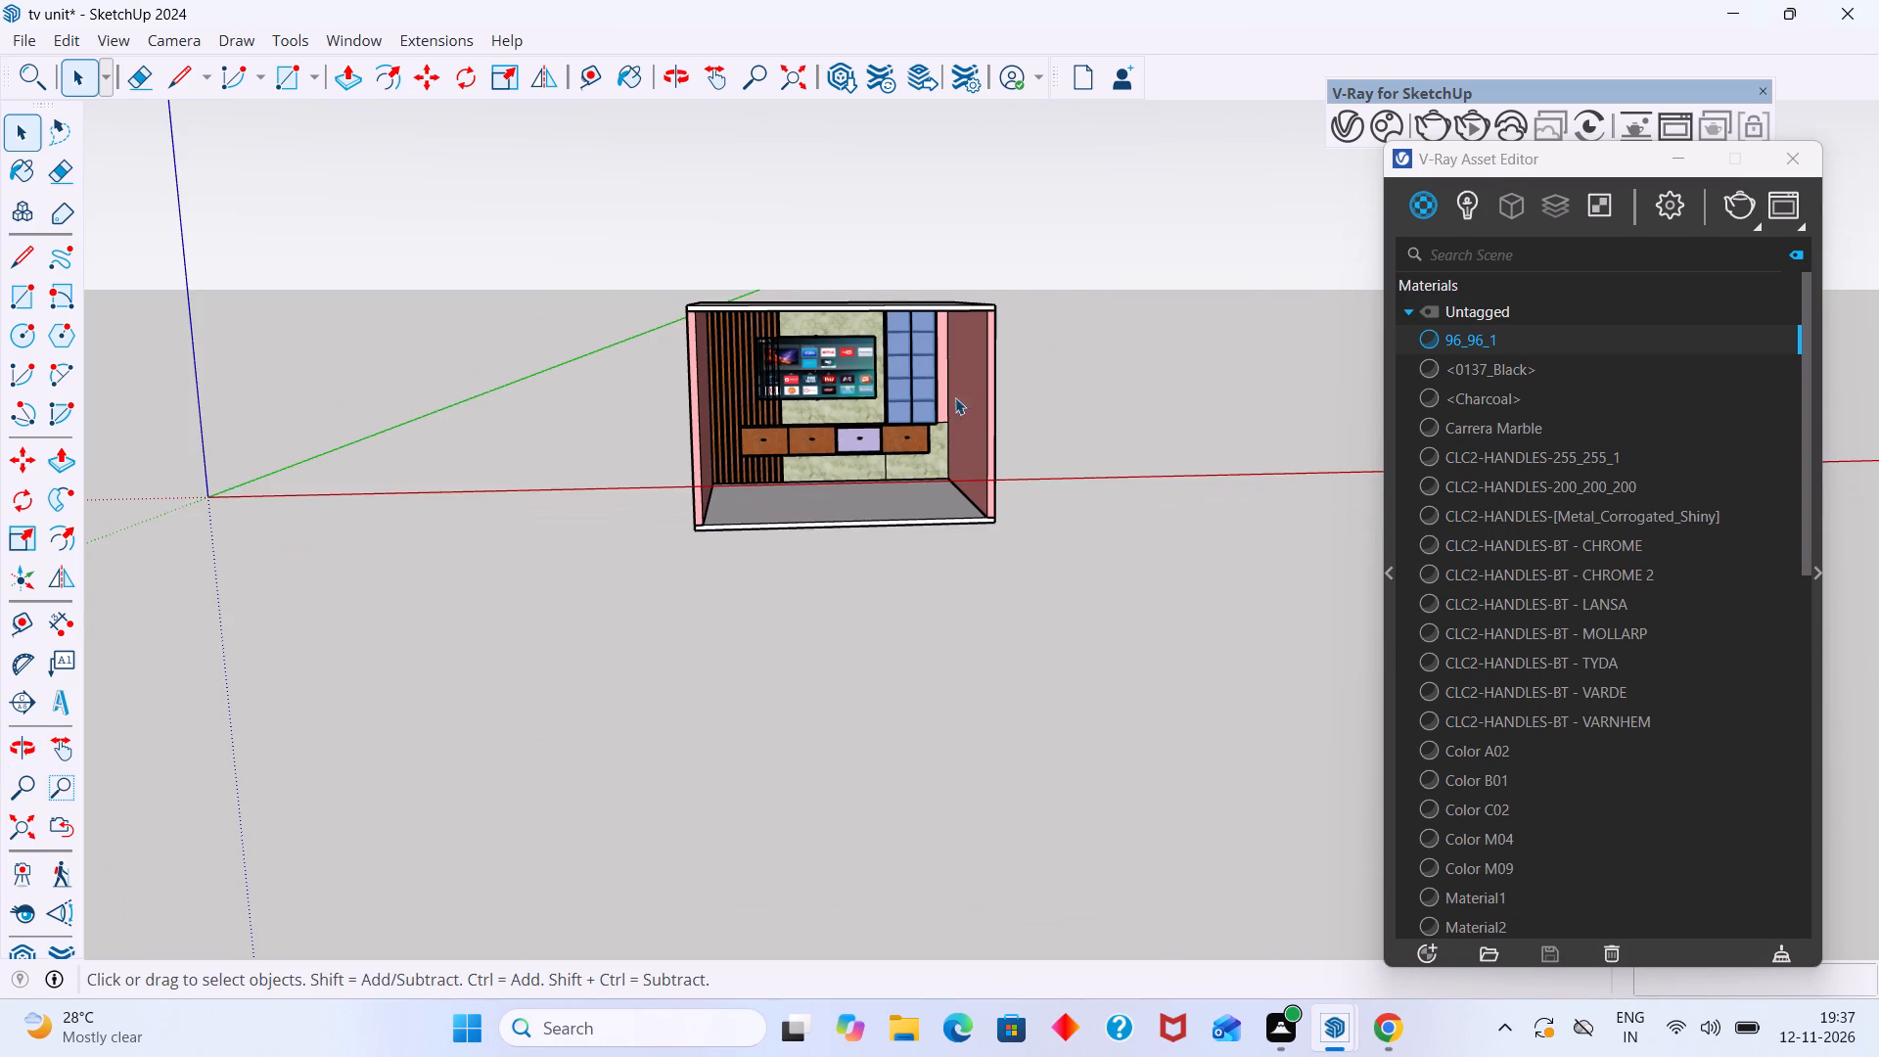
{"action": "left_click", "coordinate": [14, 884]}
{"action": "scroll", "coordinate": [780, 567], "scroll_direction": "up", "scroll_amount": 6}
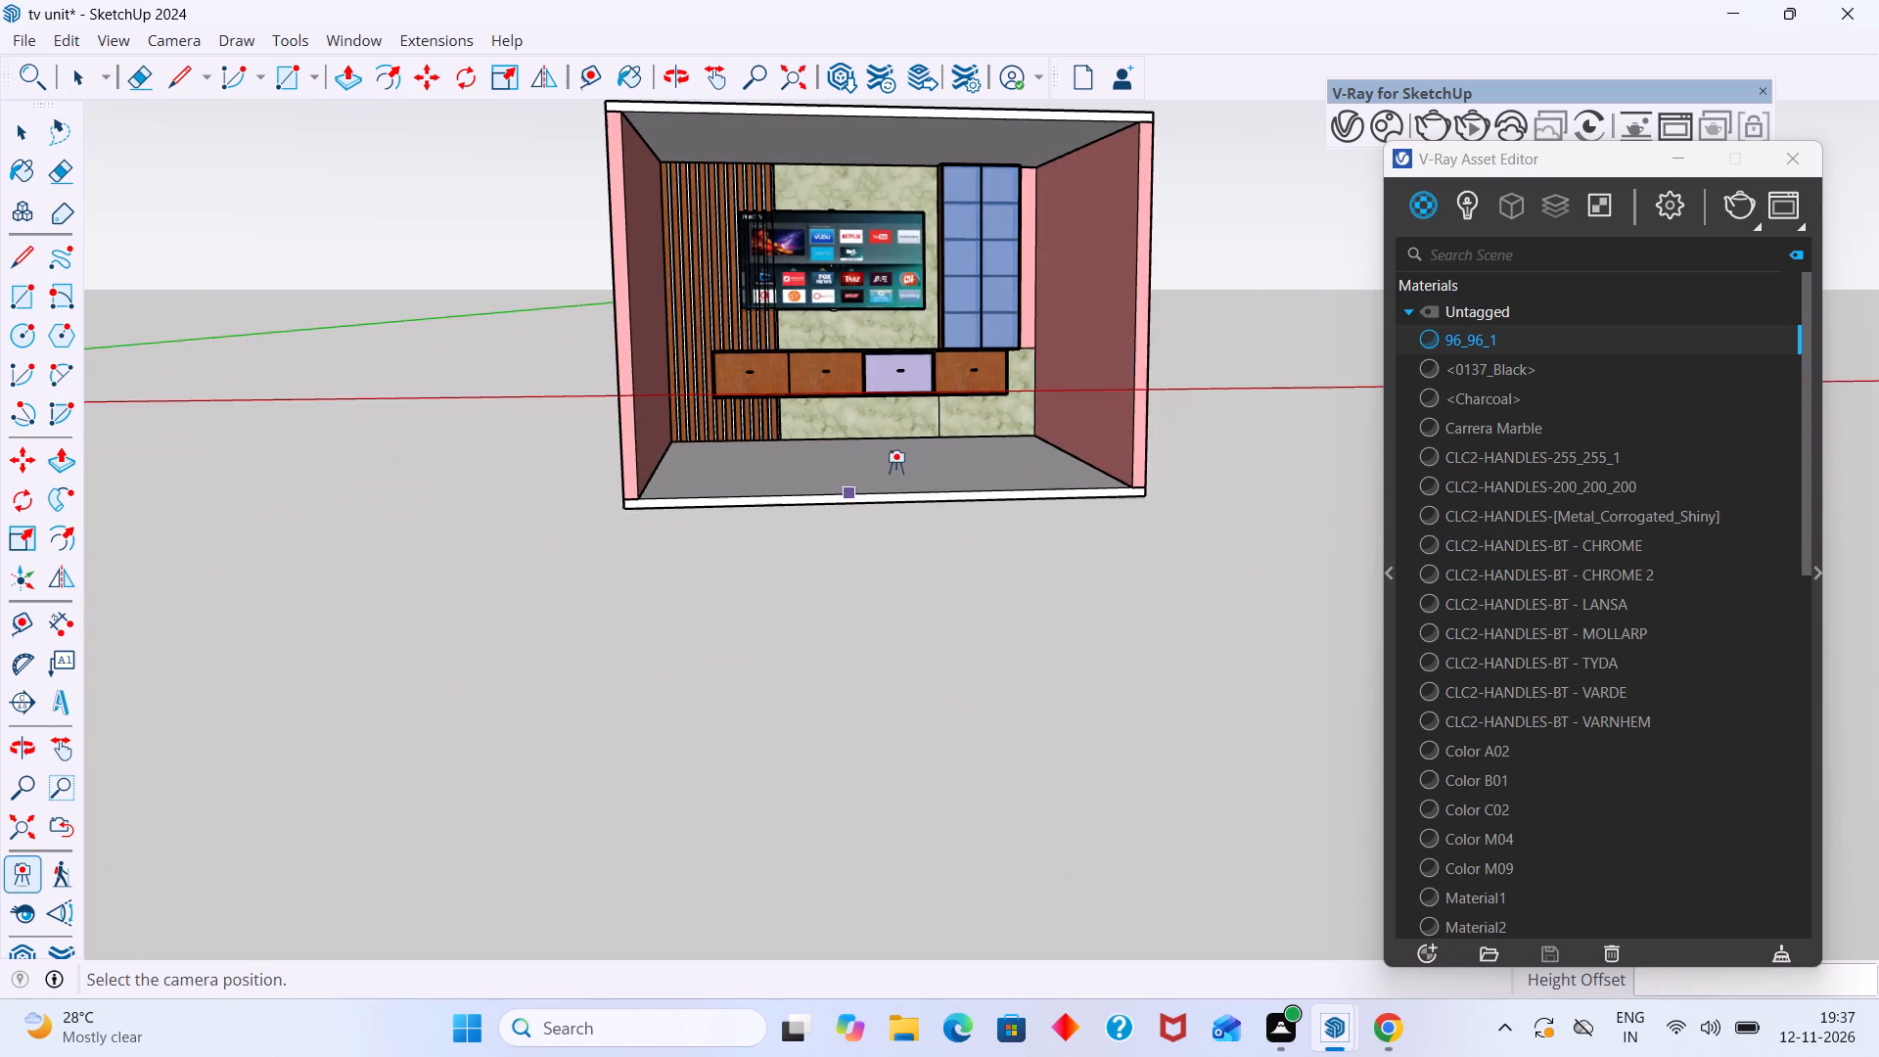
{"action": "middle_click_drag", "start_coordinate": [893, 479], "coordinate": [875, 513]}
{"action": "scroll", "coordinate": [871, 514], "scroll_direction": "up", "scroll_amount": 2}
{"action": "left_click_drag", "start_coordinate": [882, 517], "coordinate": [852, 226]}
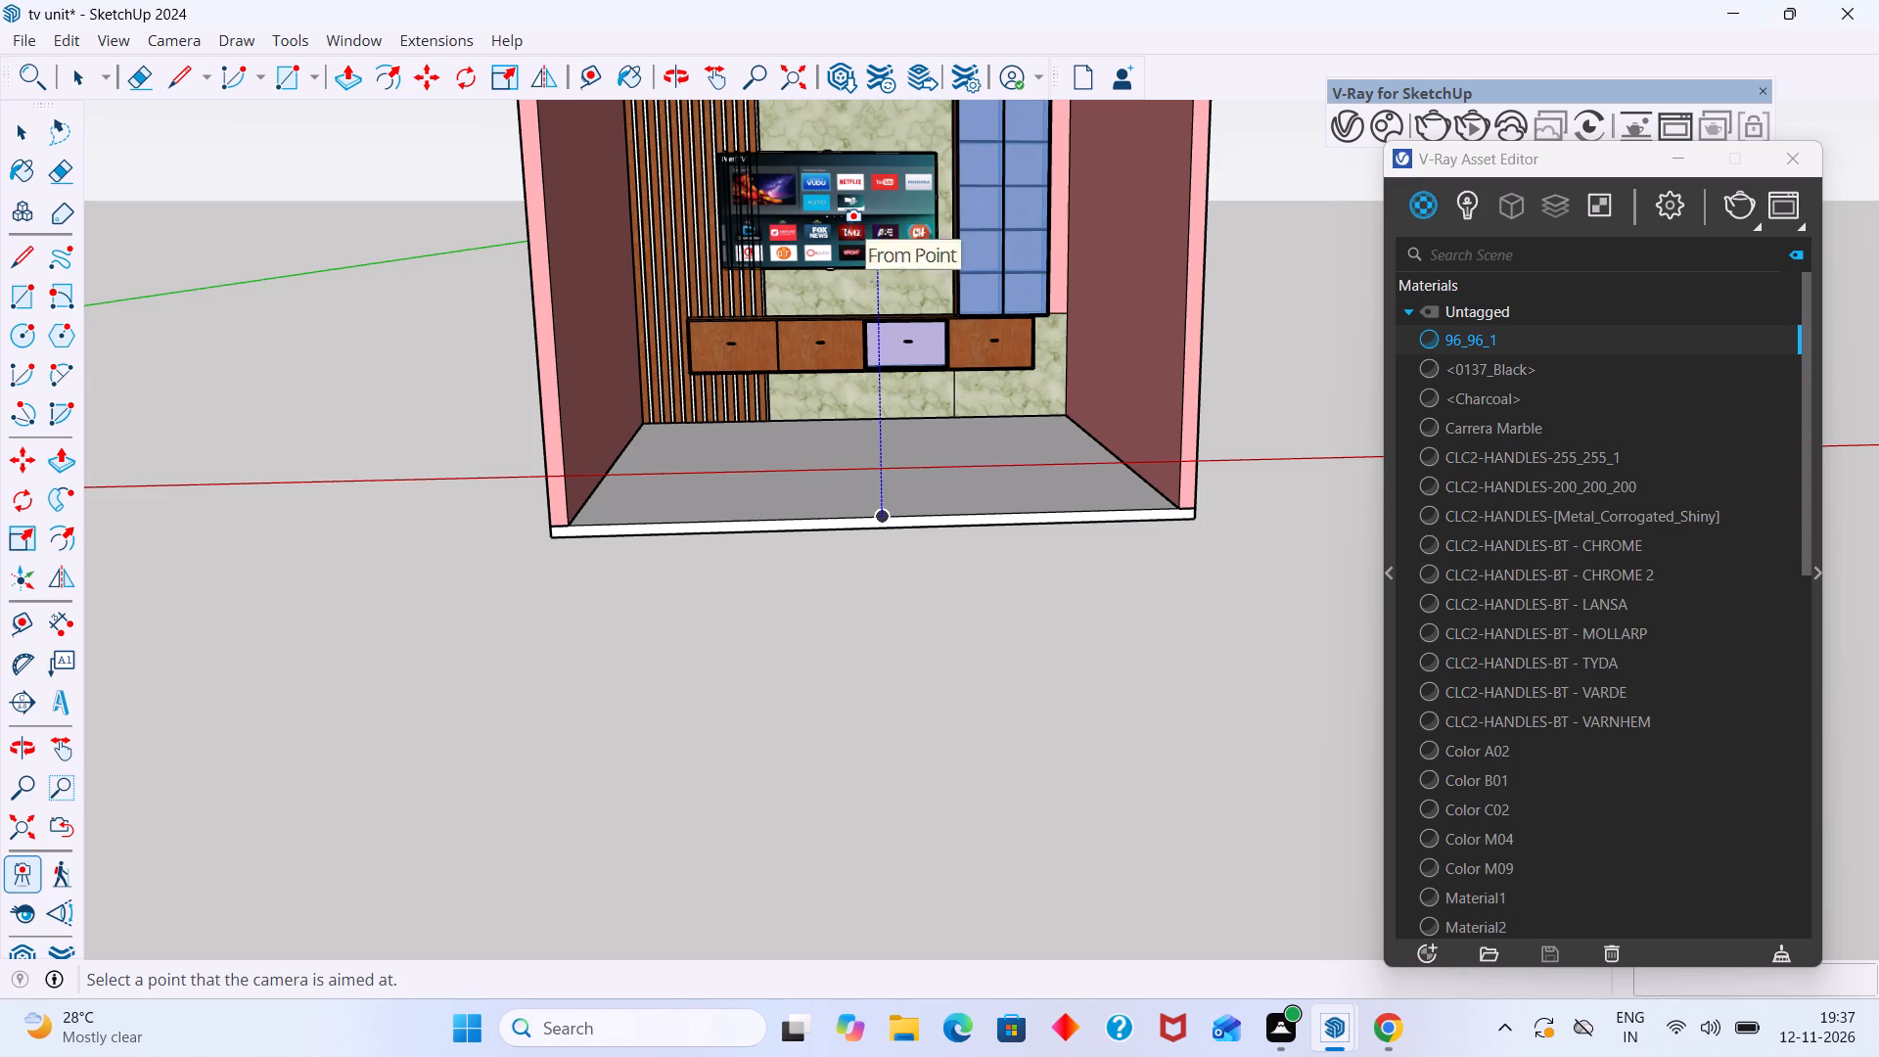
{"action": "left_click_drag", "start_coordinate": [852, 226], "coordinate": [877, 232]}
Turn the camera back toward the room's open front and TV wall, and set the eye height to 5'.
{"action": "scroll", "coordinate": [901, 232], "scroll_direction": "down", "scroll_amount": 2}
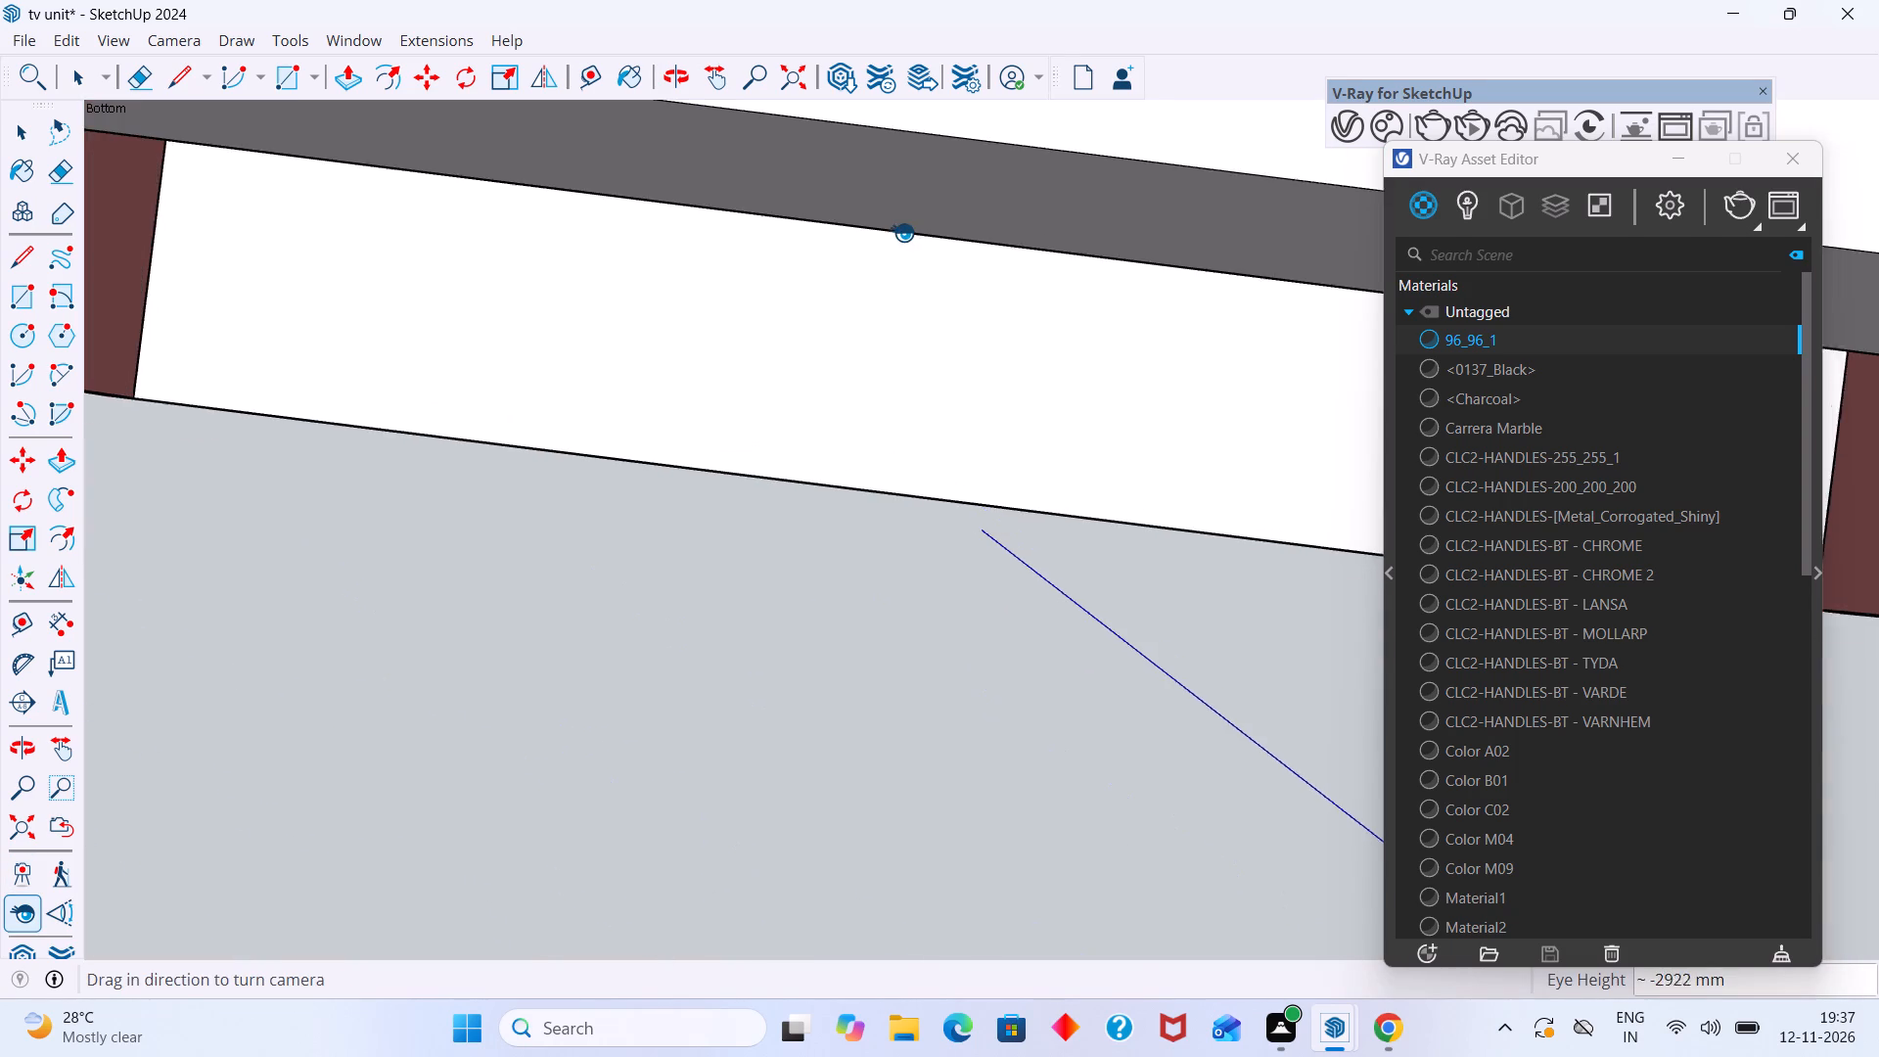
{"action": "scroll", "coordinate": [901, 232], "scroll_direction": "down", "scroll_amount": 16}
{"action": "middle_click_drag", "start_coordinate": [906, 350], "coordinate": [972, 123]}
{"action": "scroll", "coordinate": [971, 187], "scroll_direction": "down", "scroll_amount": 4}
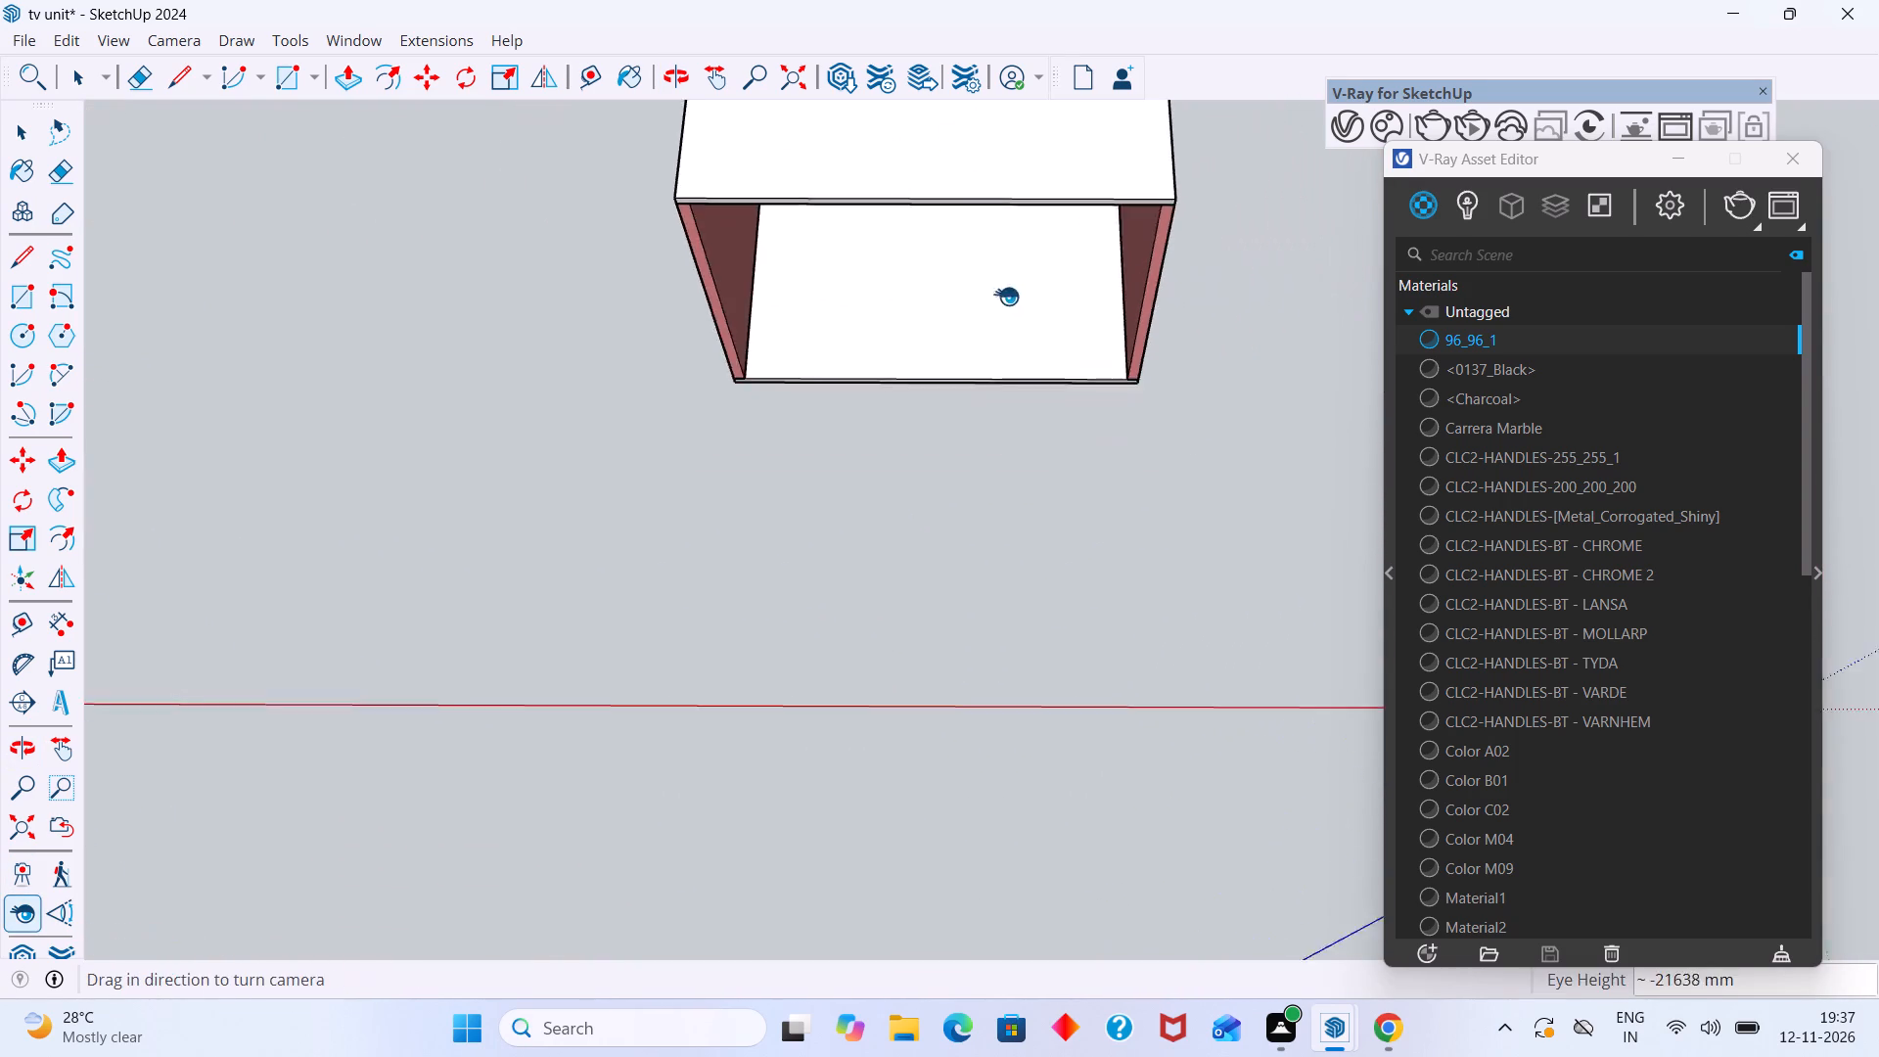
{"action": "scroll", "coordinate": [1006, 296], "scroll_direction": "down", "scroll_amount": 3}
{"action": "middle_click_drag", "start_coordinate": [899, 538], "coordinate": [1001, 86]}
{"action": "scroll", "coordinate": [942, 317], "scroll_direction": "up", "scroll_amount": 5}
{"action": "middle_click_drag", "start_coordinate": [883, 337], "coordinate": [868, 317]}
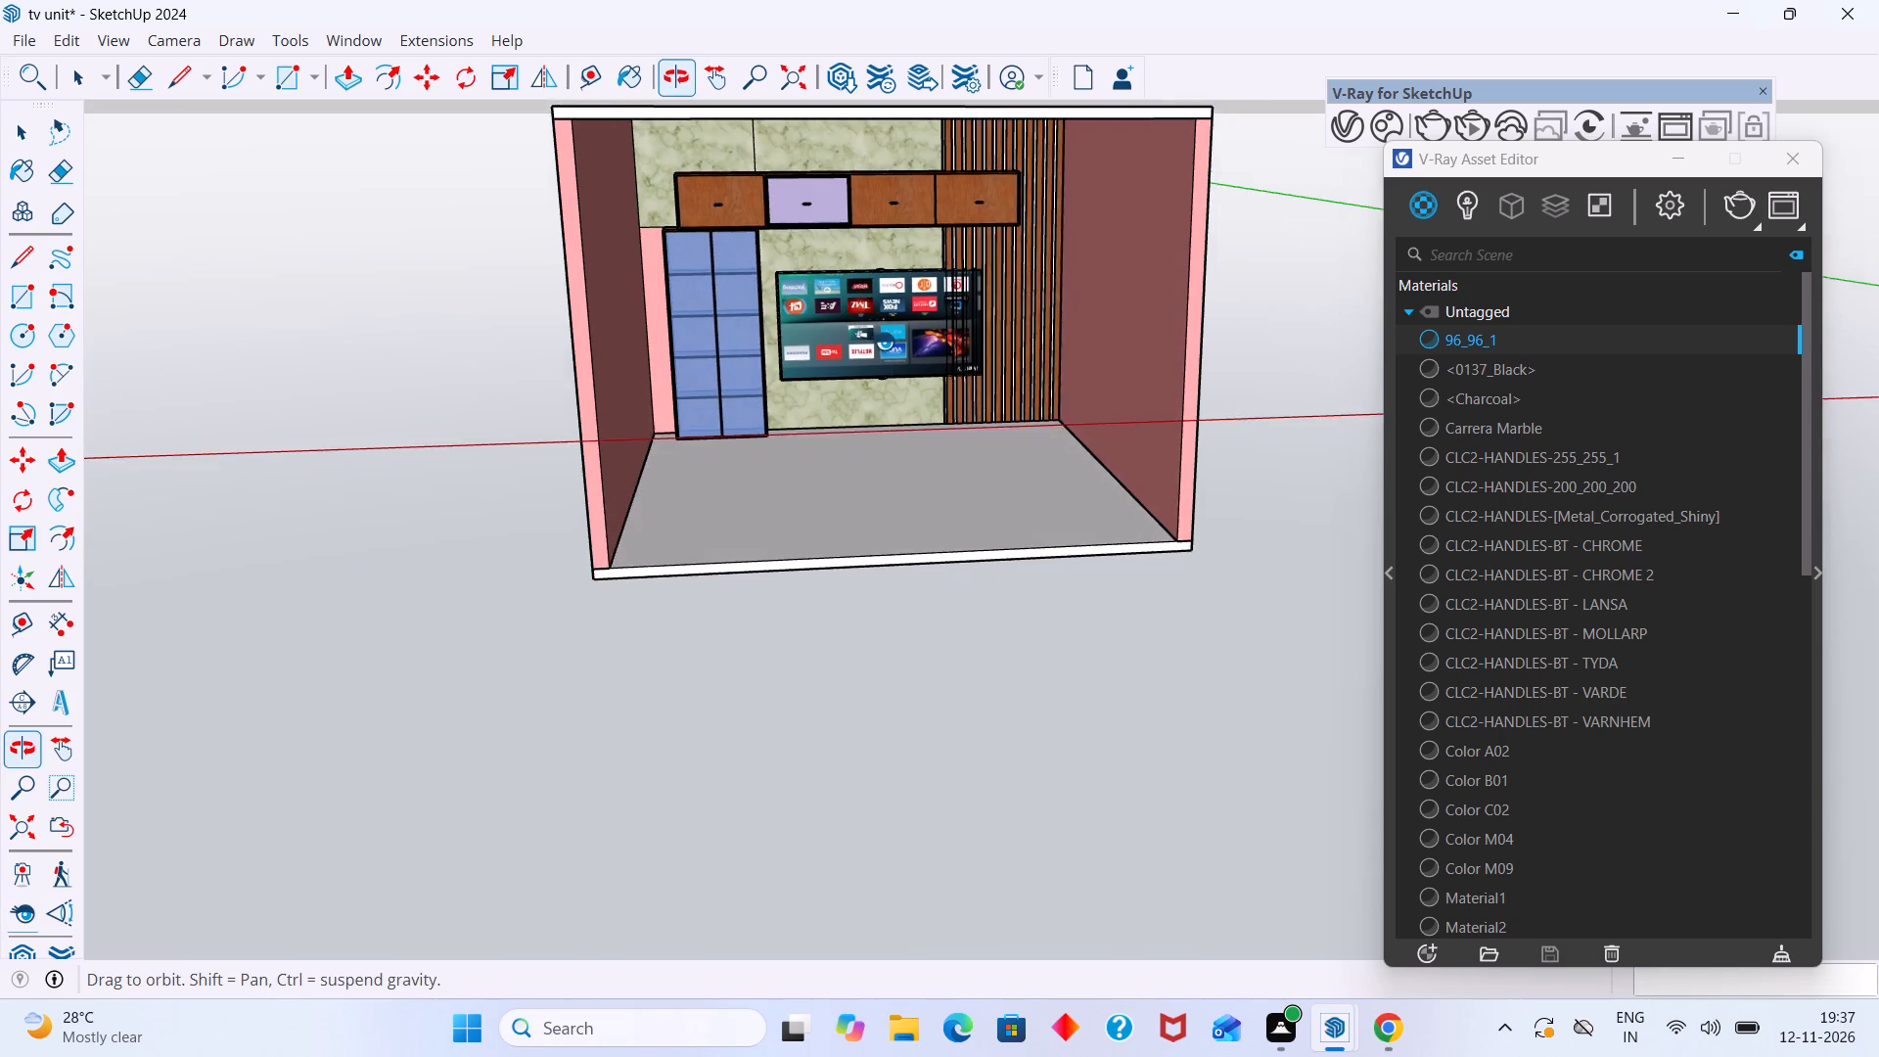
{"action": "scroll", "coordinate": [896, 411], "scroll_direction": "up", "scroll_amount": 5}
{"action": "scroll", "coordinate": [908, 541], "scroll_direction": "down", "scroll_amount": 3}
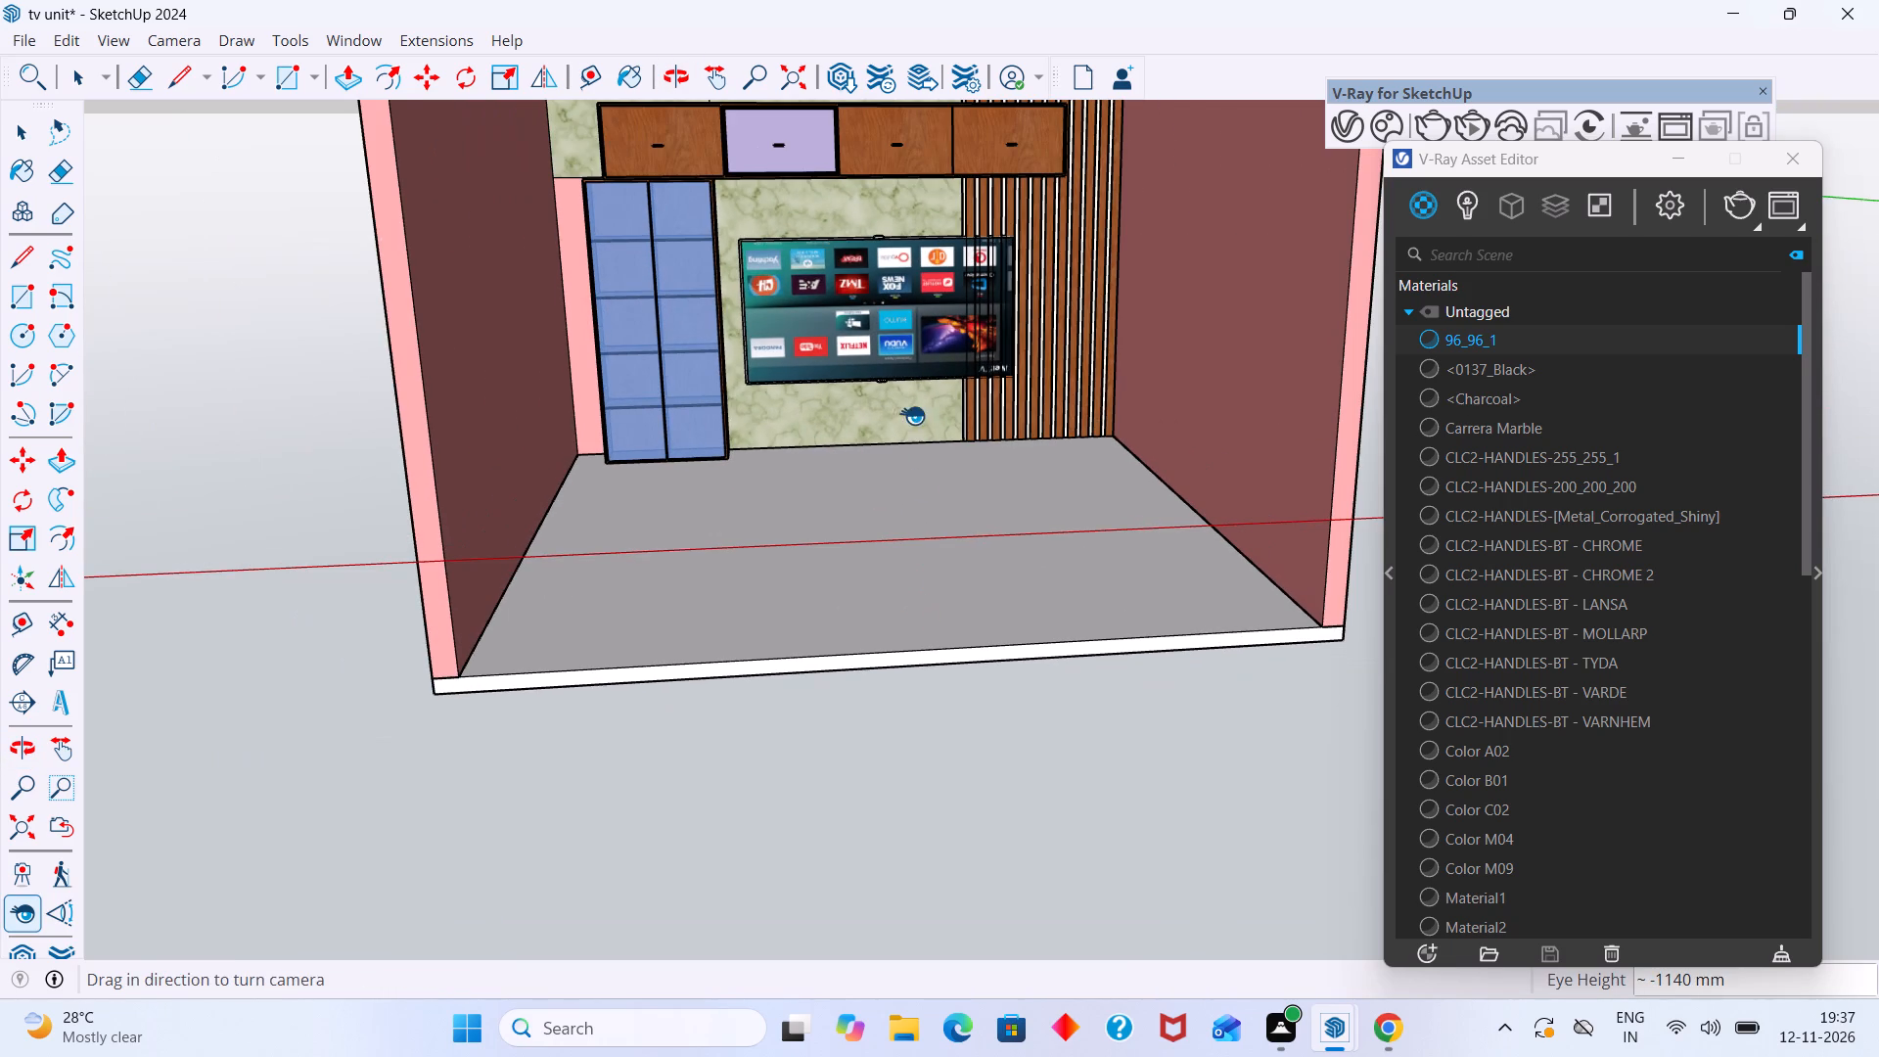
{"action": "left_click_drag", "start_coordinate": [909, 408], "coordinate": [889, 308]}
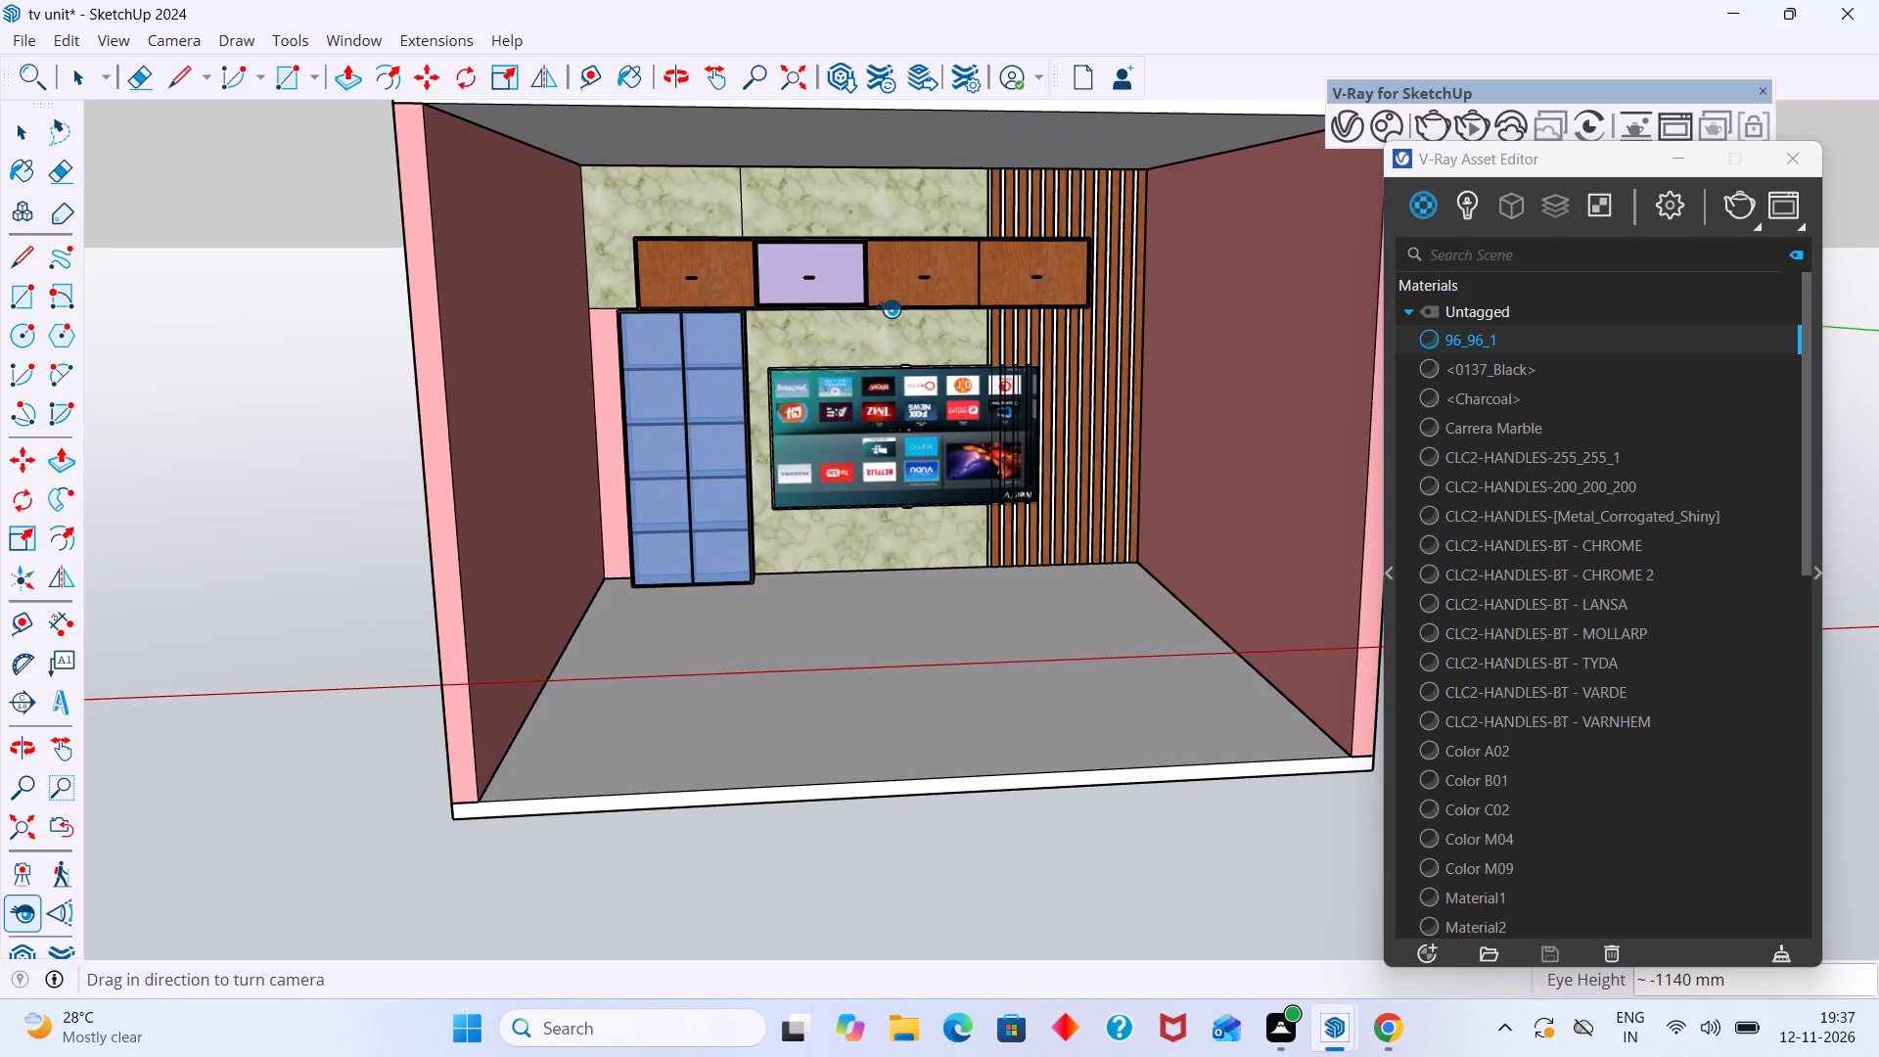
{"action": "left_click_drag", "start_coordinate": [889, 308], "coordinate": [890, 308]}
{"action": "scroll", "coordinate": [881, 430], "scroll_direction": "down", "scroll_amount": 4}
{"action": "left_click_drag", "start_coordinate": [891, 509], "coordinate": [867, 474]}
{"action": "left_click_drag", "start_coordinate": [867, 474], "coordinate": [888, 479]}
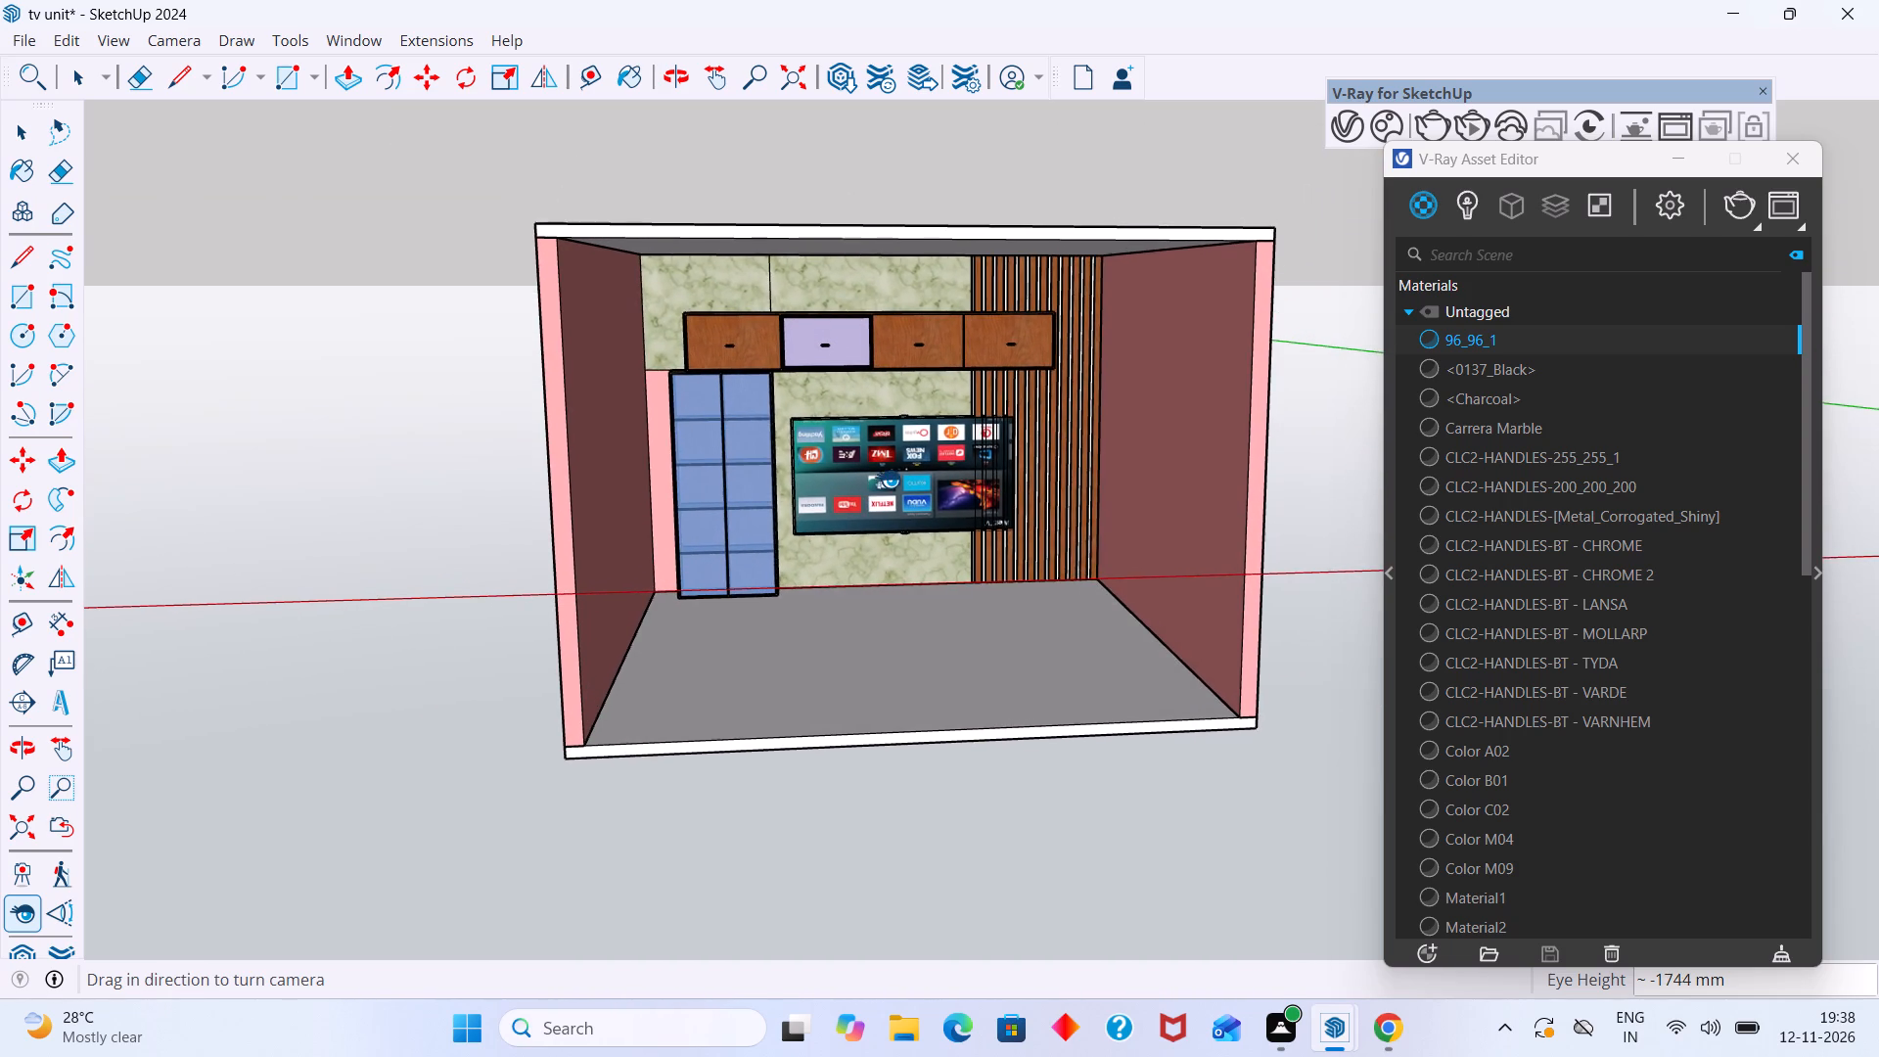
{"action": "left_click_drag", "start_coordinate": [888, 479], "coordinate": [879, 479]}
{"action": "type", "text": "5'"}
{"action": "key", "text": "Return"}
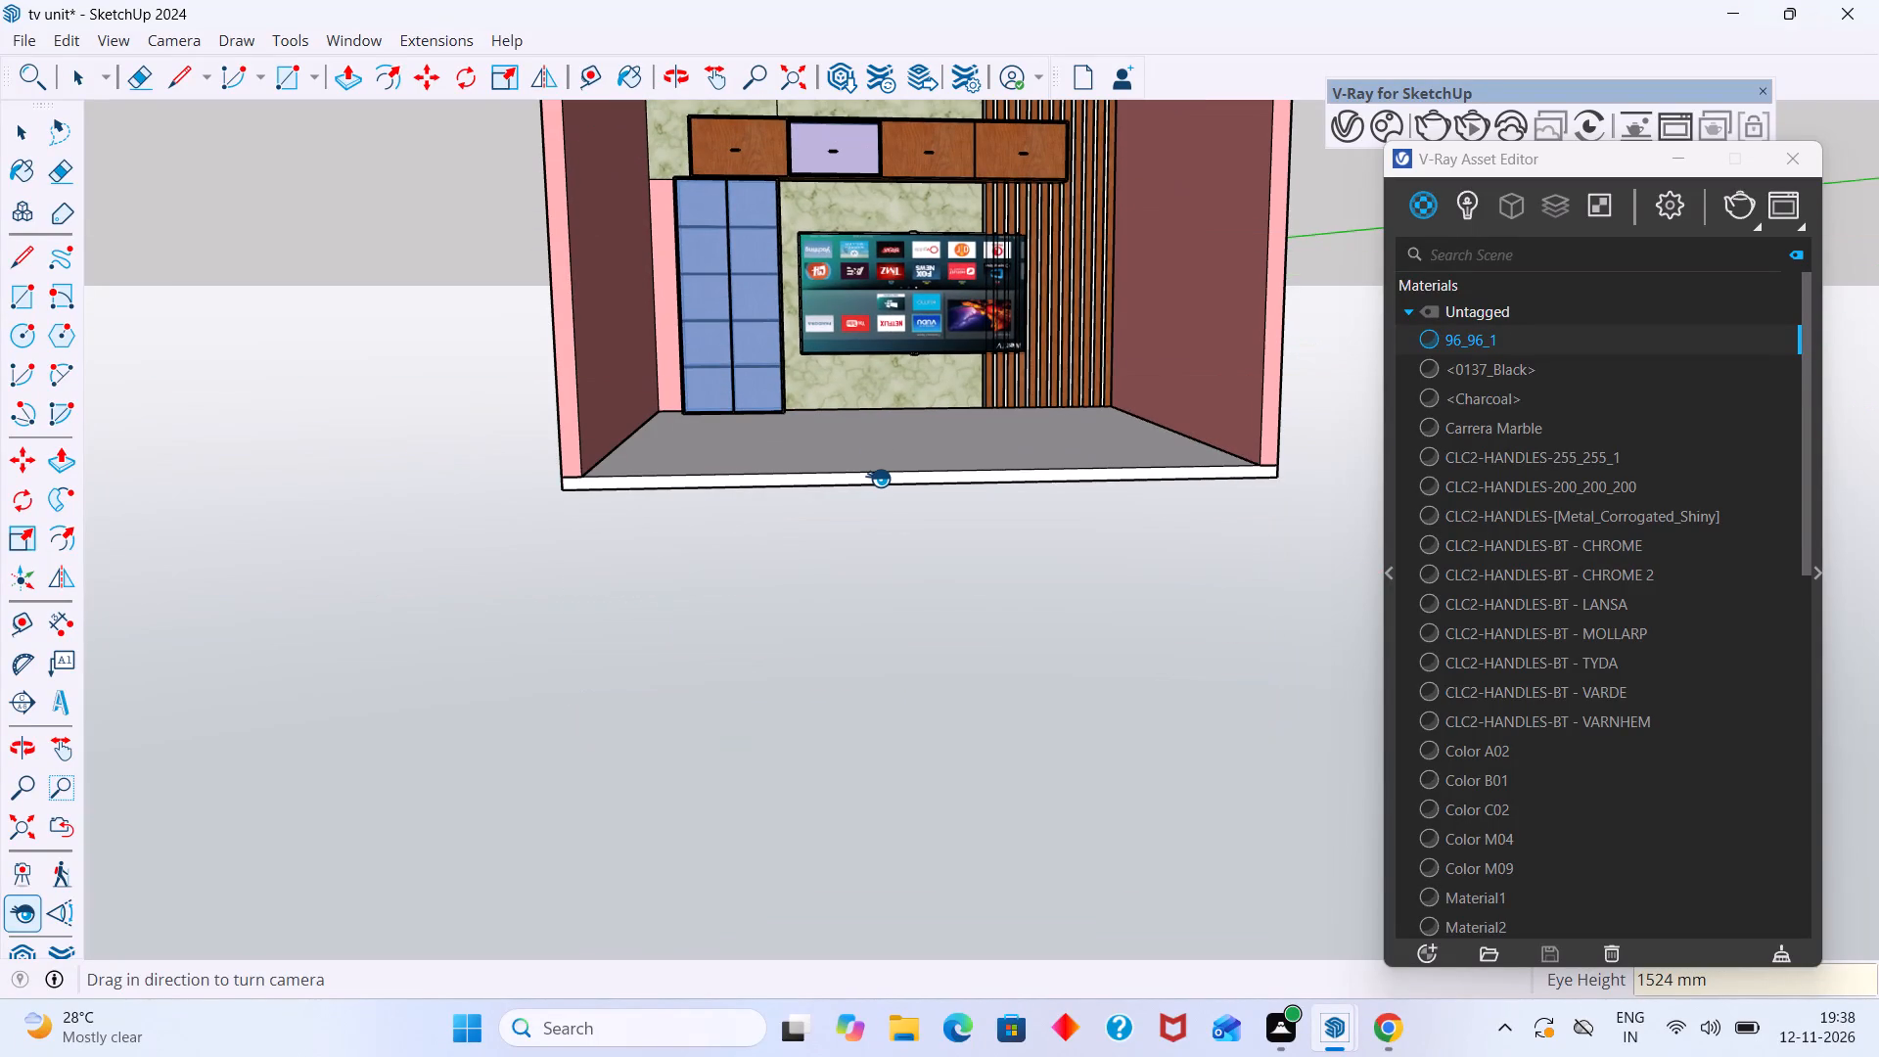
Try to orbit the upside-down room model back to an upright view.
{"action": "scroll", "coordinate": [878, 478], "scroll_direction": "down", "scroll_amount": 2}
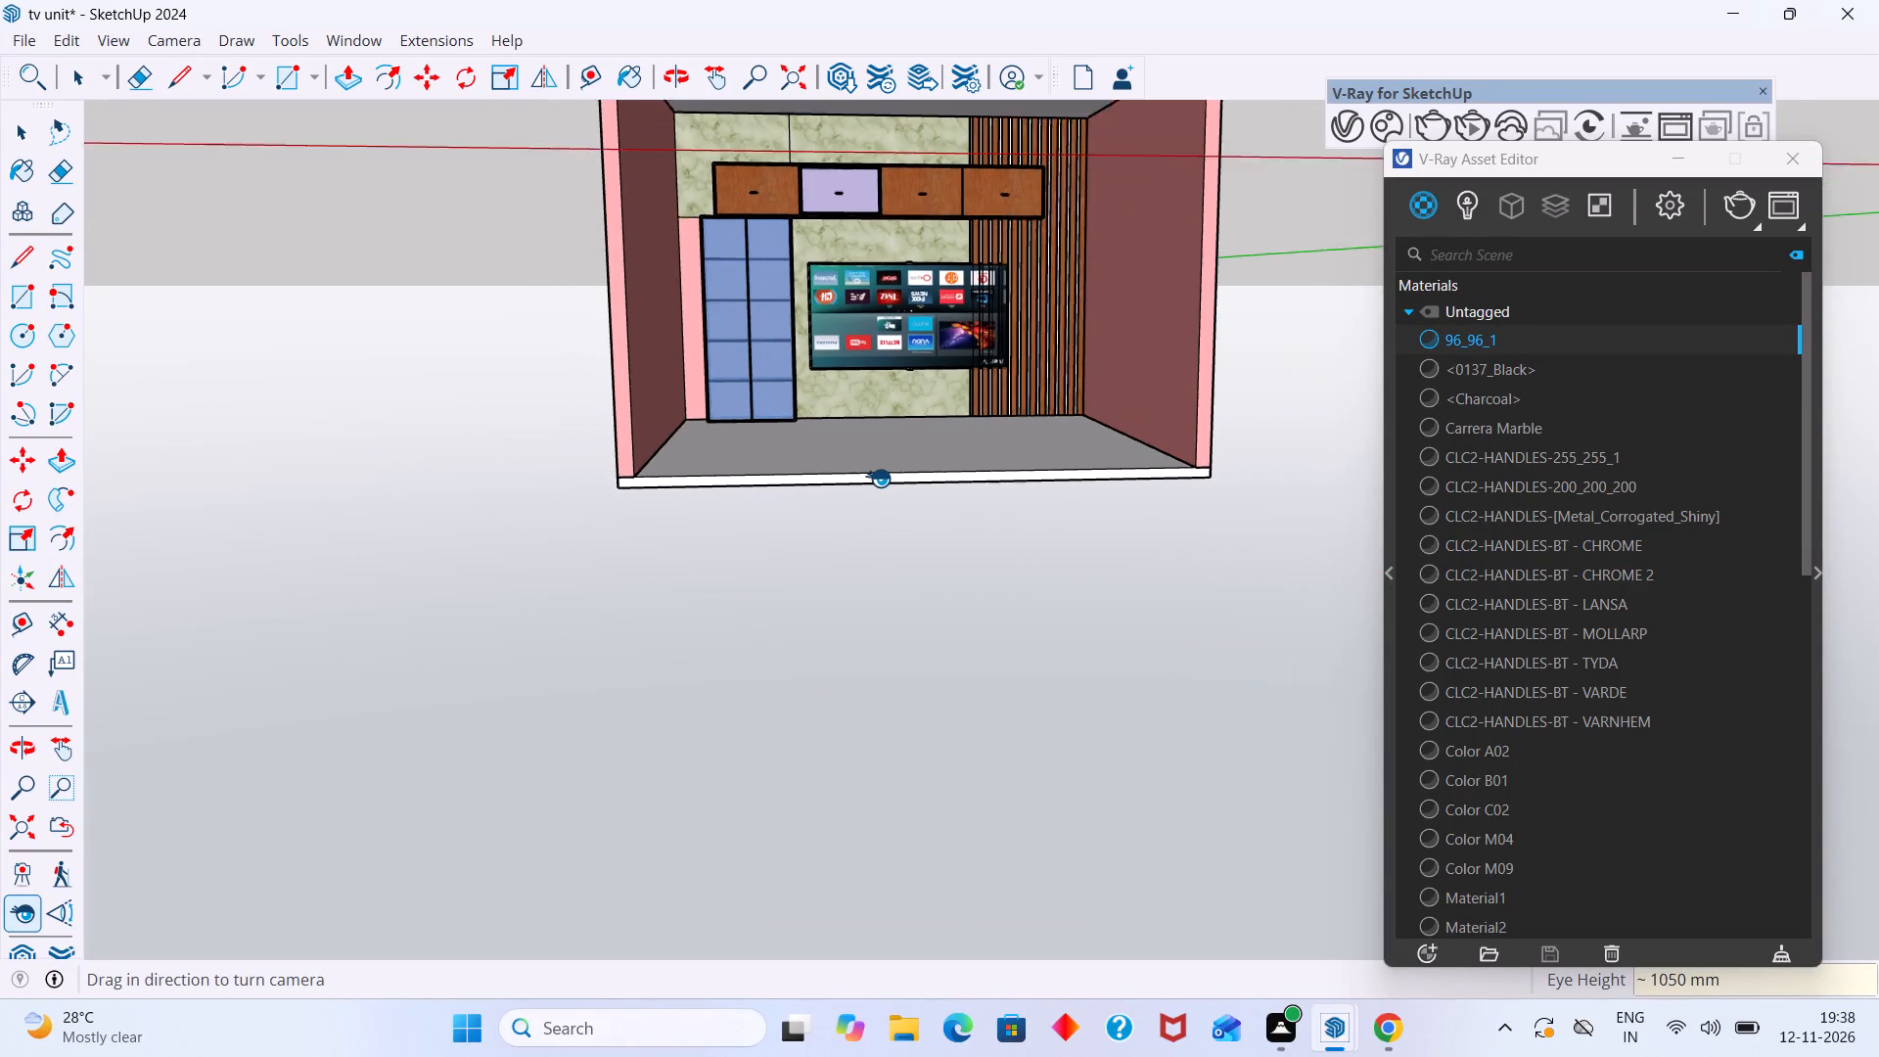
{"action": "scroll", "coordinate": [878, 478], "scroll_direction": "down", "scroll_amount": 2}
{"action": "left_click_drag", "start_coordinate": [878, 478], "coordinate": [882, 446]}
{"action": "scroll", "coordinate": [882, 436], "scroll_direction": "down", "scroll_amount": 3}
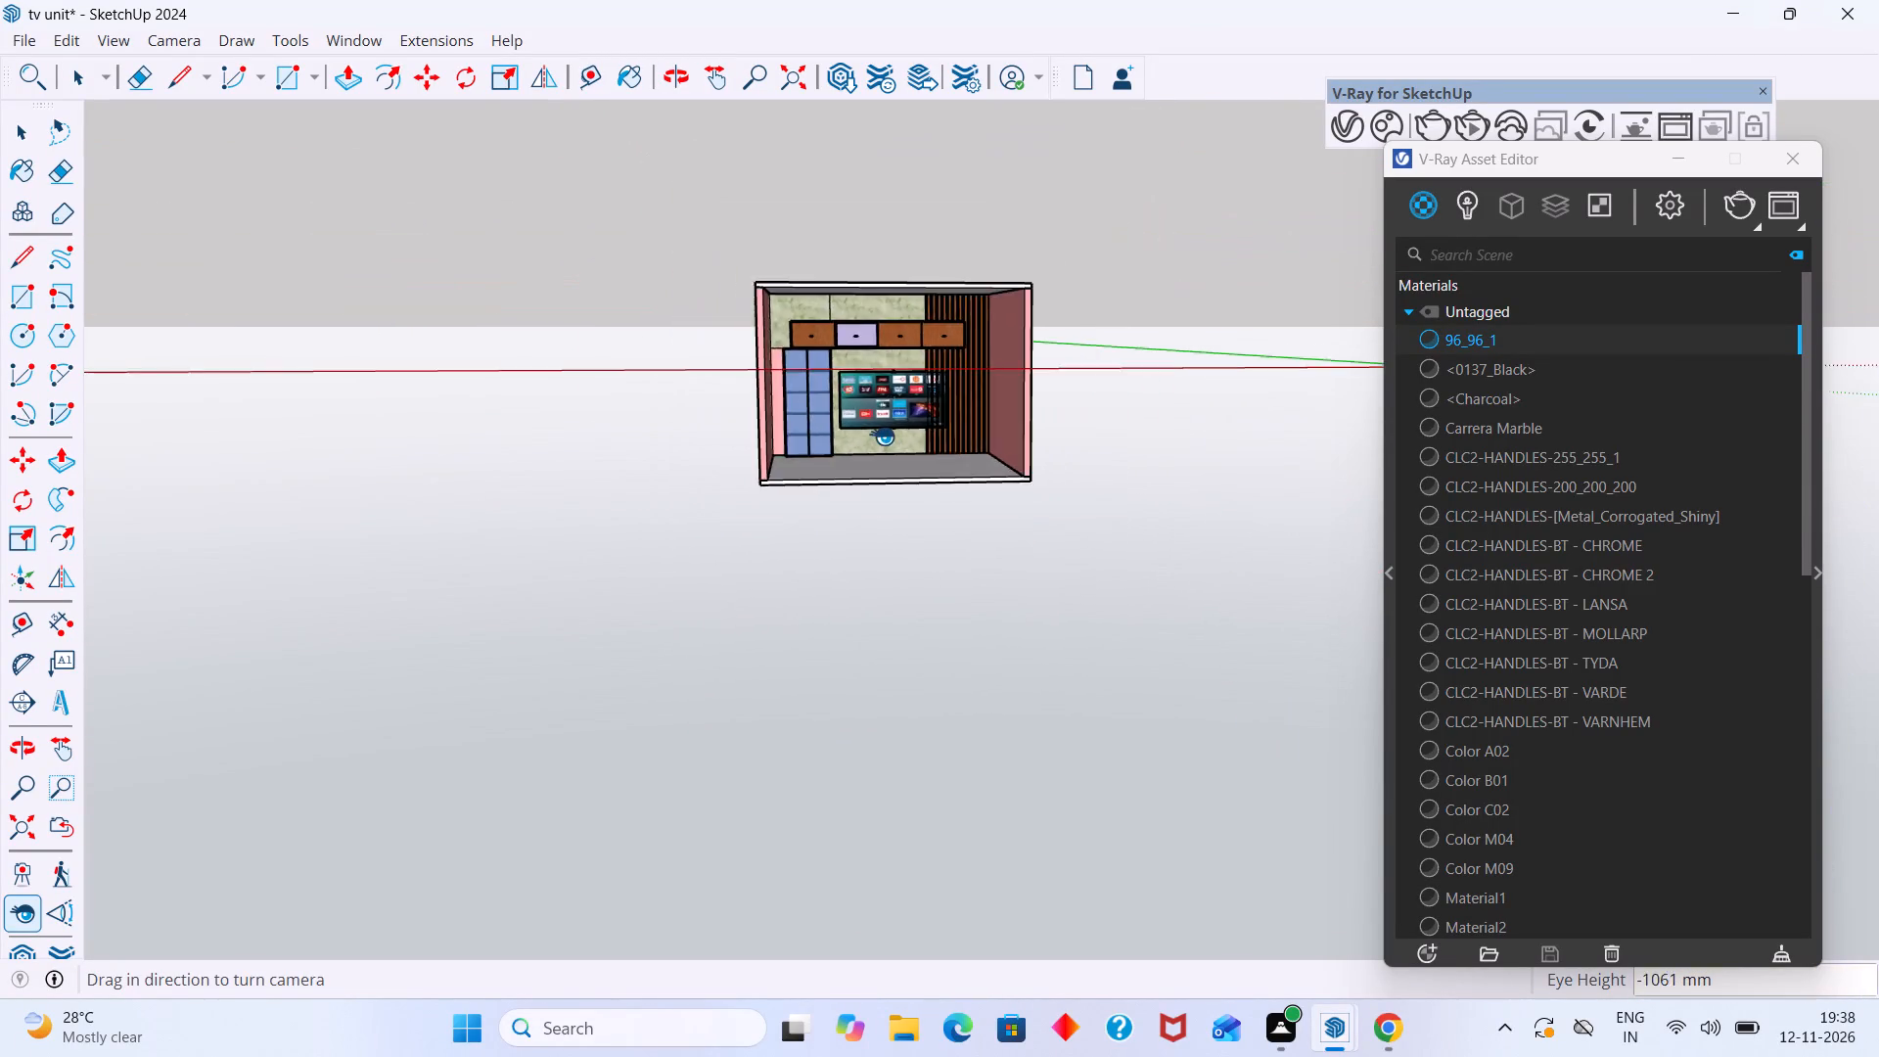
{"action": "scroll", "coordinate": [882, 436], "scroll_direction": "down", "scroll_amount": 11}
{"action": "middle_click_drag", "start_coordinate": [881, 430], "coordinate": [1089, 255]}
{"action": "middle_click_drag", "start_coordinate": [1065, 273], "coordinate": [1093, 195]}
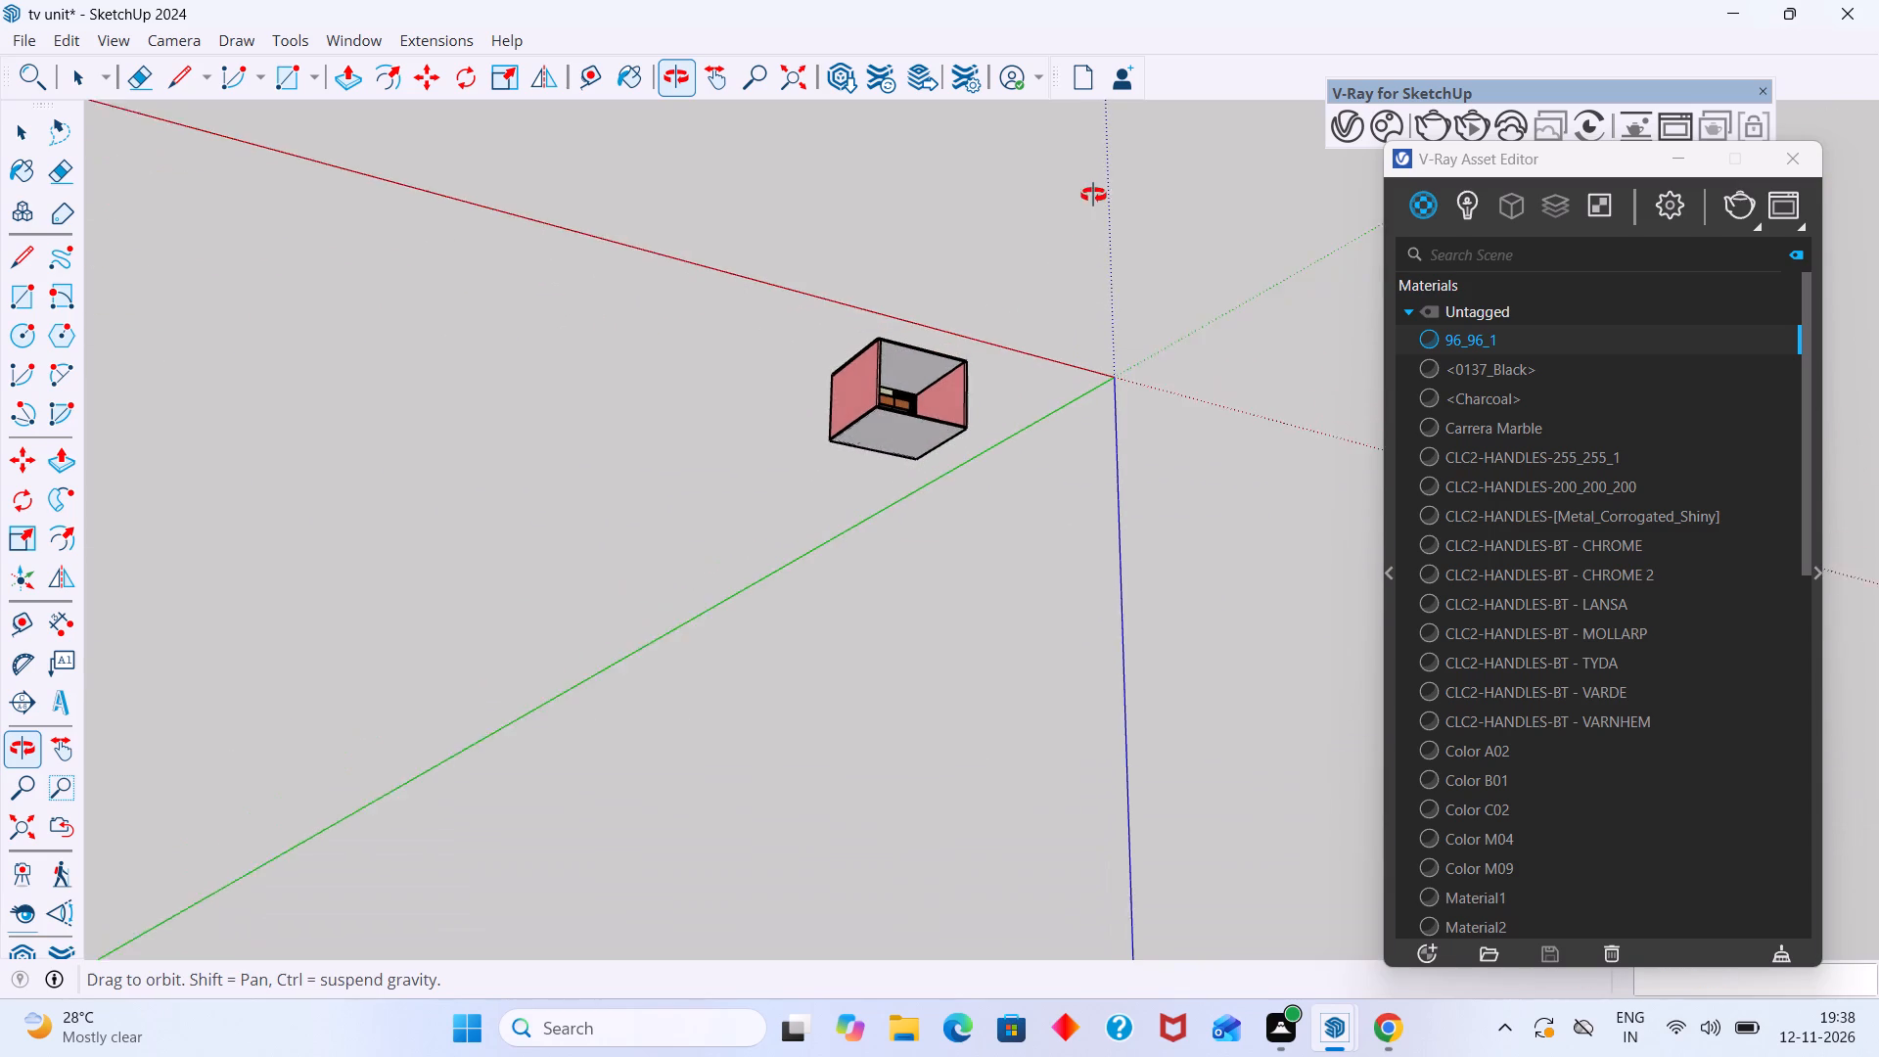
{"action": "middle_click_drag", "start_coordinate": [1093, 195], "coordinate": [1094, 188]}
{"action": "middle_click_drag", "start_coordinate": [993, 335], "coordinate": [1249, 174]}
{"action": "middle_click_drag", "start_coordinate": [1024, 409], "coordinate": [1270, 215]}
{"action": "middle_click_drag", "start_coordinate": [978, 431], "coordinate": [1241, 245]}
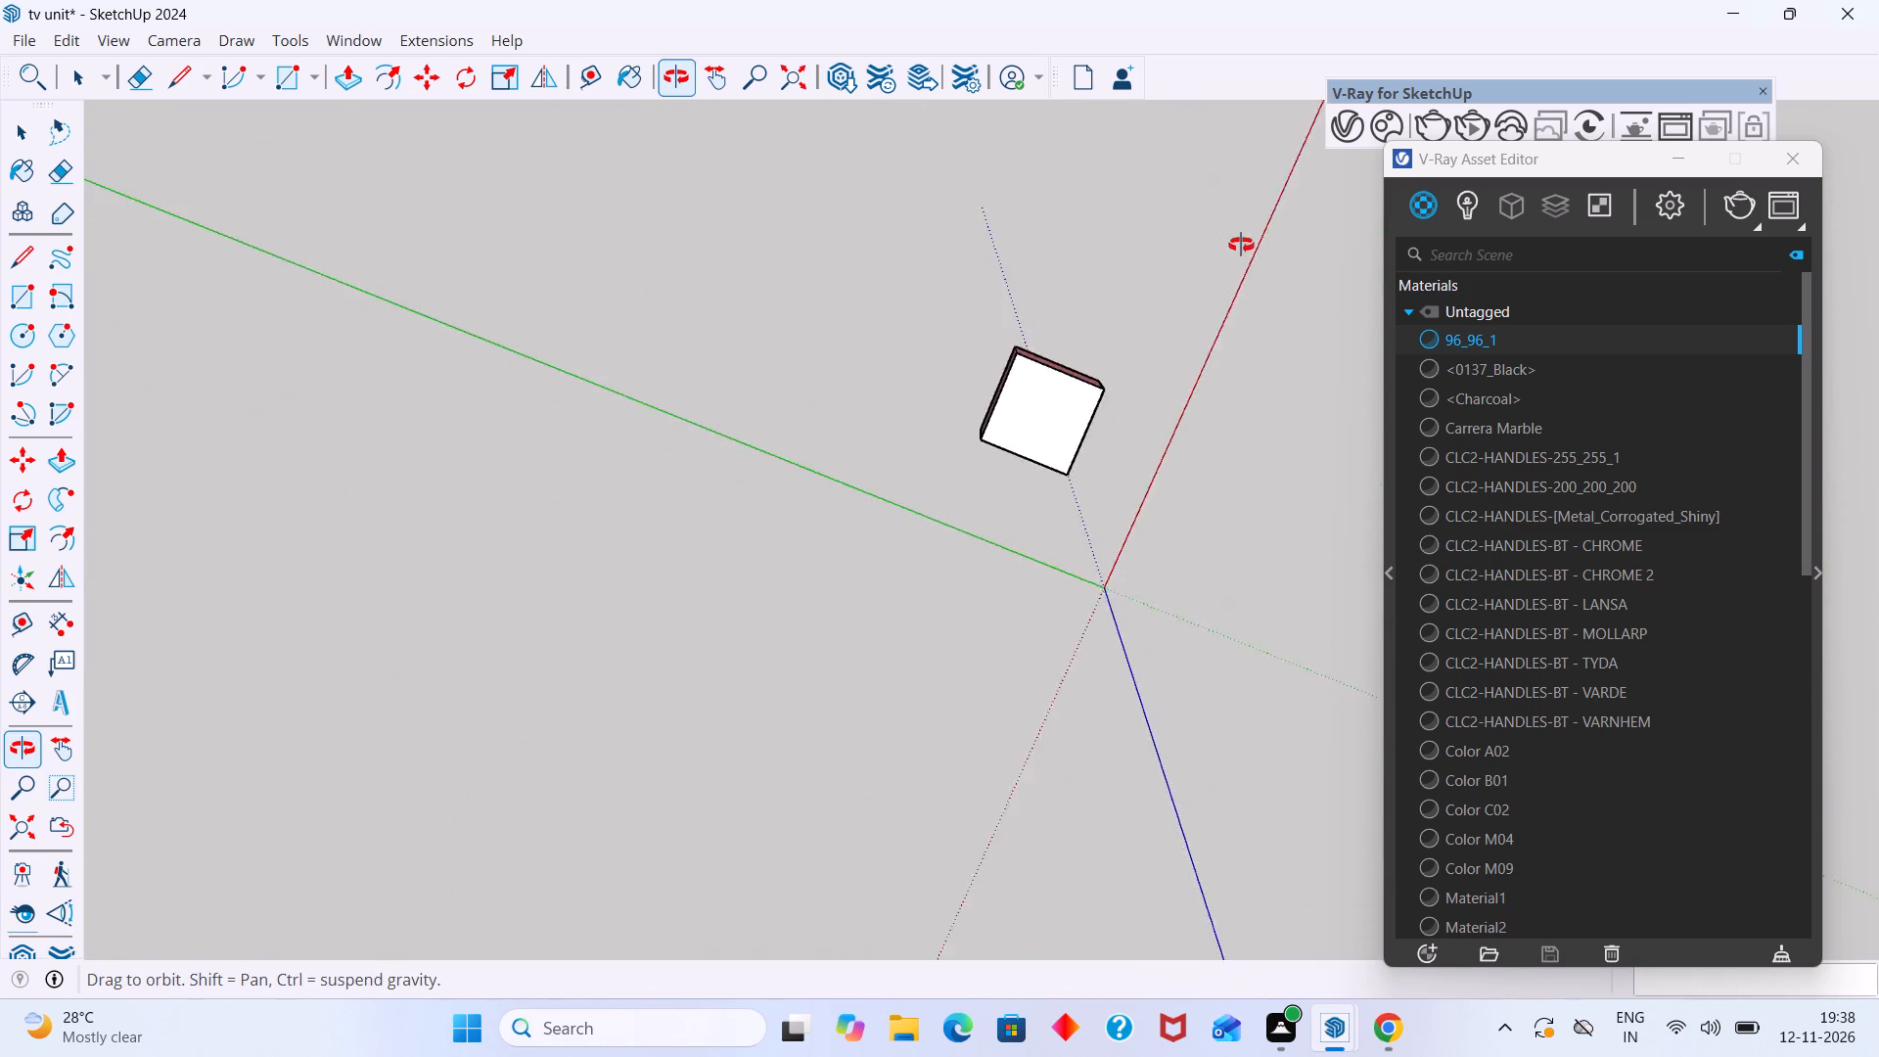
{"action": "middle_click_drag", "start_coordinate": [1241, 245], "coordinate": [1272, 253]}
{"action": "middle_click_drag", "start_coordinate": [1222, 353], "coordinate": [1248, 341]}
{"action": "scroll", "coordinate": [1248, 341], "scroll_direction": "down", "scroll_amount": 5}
Undo the last several model changes.
{"action": "key", "text": "ctrl+z"}
{"action": "key", "text": "ctrl+z"}
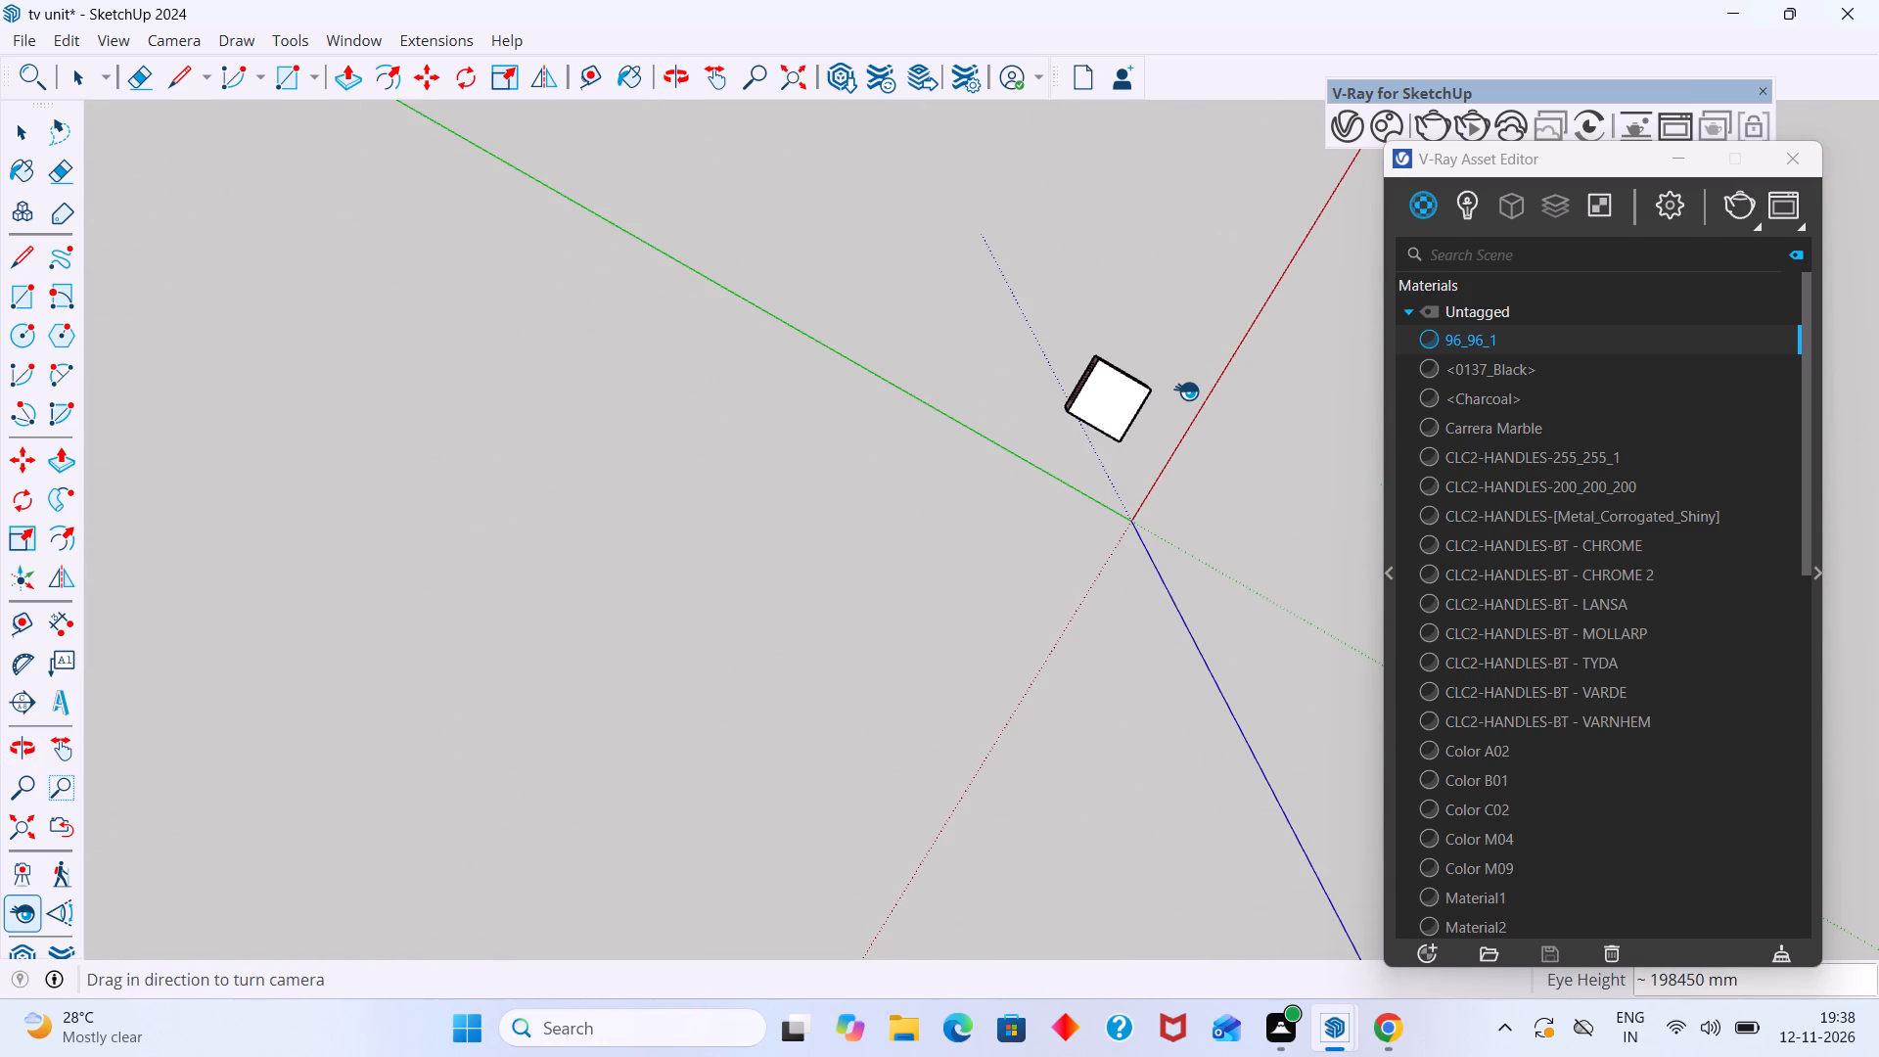
{"action": "key", "text": "ctrl+z"}
{"action": "key", "text": "space"}
{"action": "key", "text": "ctrl+z"}
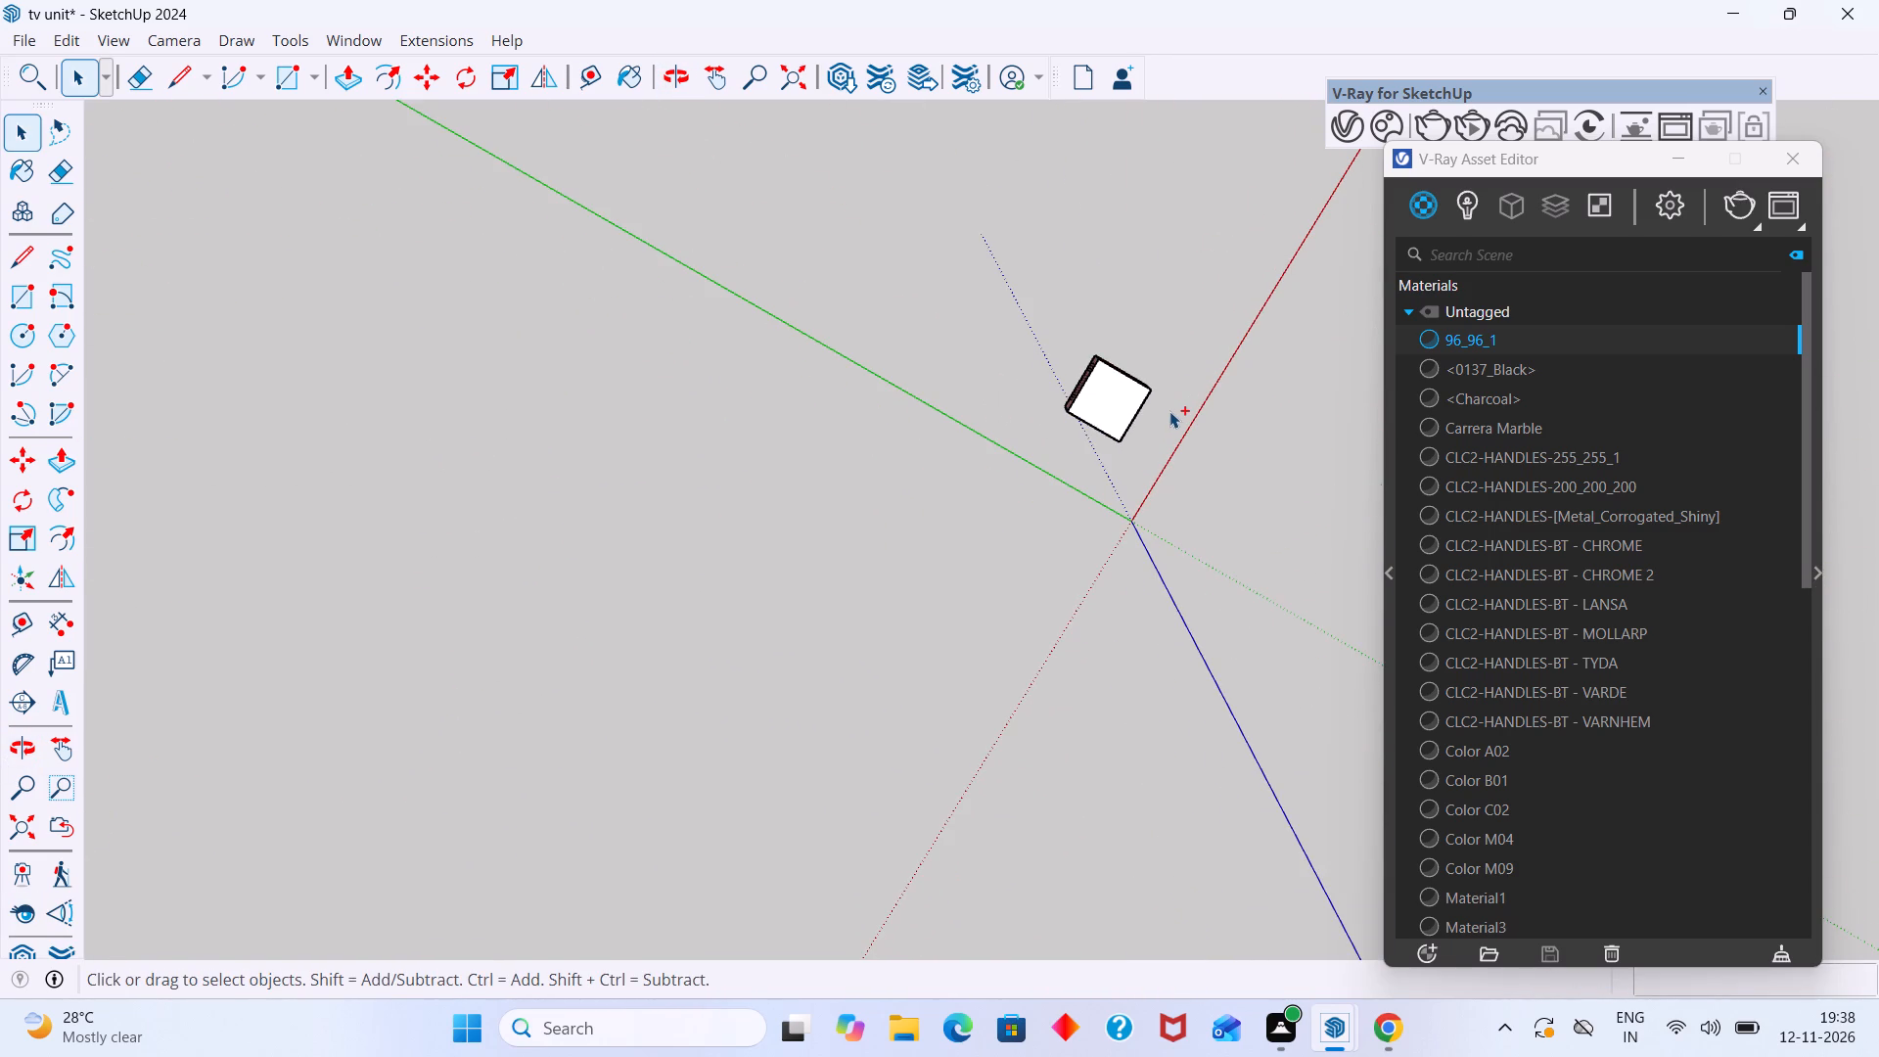
{"action": "key", "text": "ctrl+z"}
{"action": "key", "text": "ctrl+z"}
{"action": "key", "text": "ctrl+z"}
{"action": "key", "text": "ctrl+z"}
{"action": "key", "text": "ctrl+z"}
{"action": "key", "text": "ctrl+z"}
Bring the room model back to an upright view, looking straight into its open front at the TV wall.
{"action": "scroll", "coordinate": [1144, 424], "scroll_direction": "down", "scroll_amount": 2}
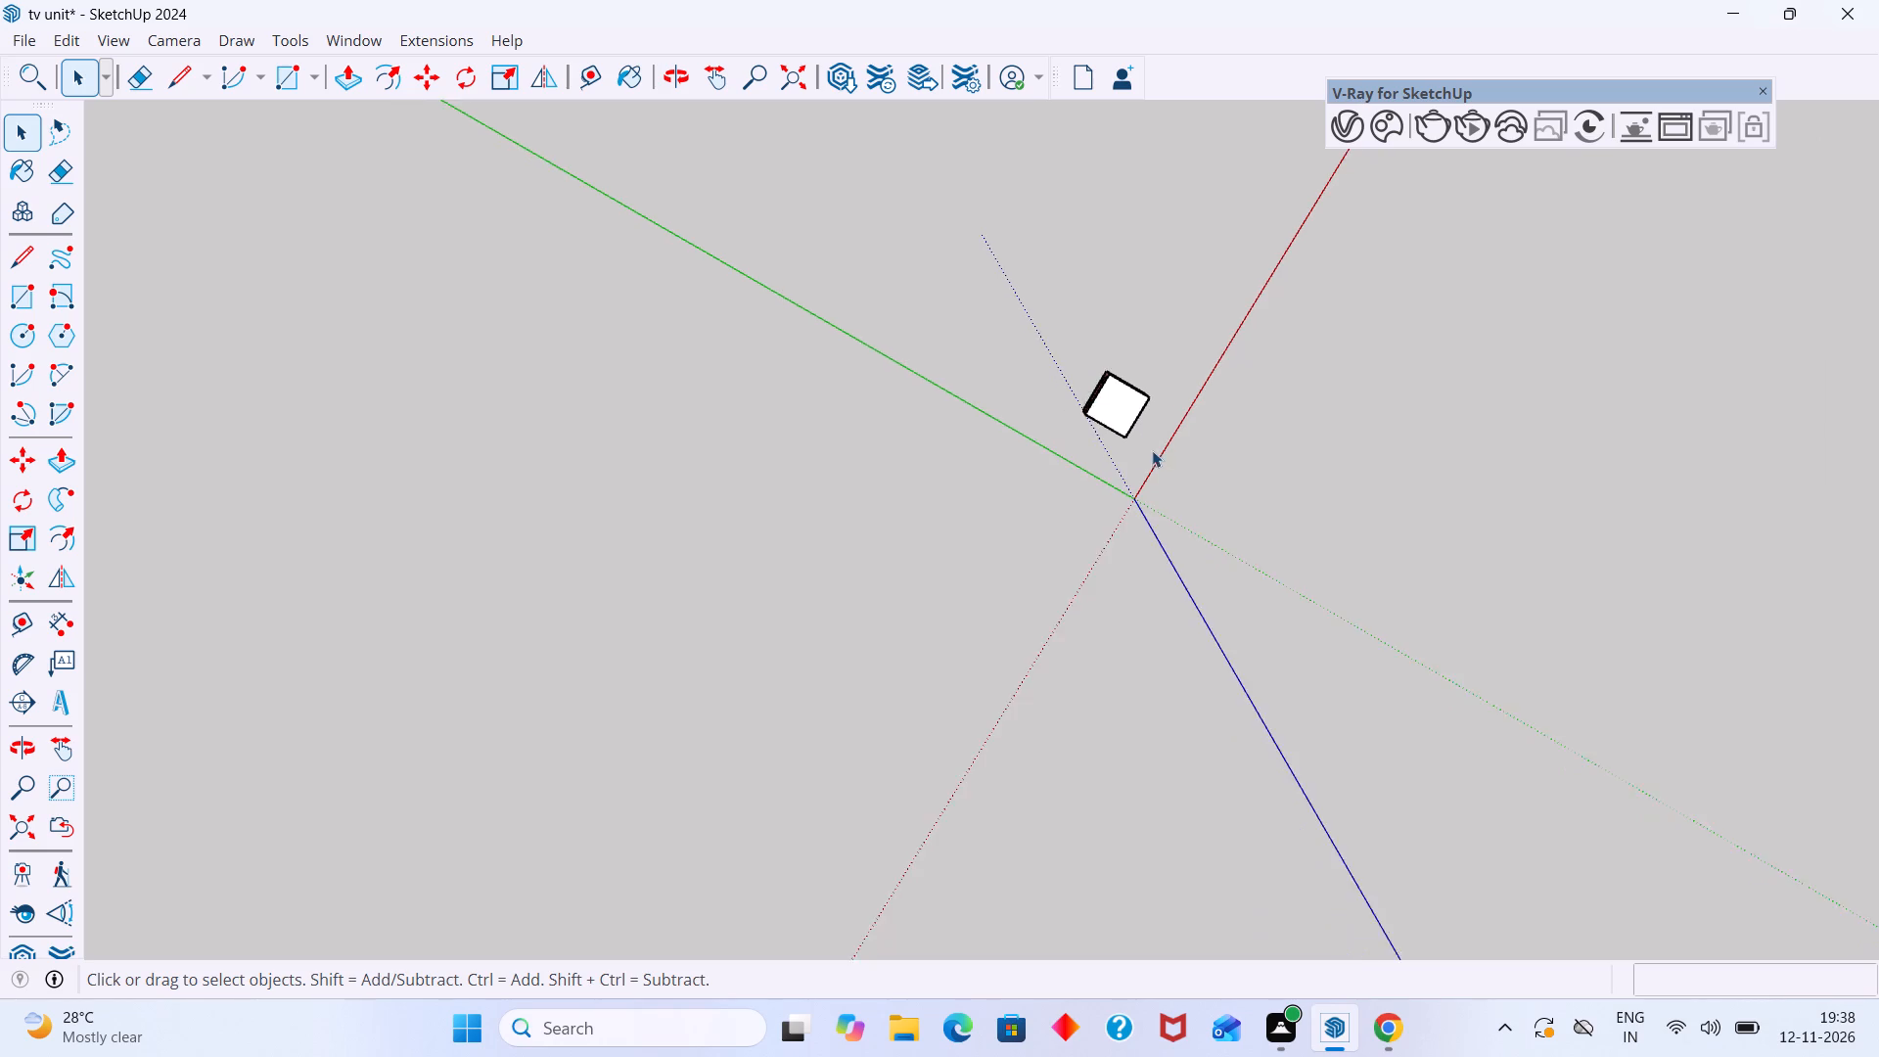
{"action": "scroll", "coordinate": [1152, 450], "scroll_direction": "down", "scroll_amount": 3}
{"action": "middle_click_drag", "start_coordinate": [1123, 461], "coordinate": [613, 616]}
{"action": "middle_click_drag", "start_coordinate": [1161, 339], "coordinate": [1057, 714]}
{"action": "middle_click_drag", "start_coordinate": [1081, 343], "coordinate": [969, 723]}
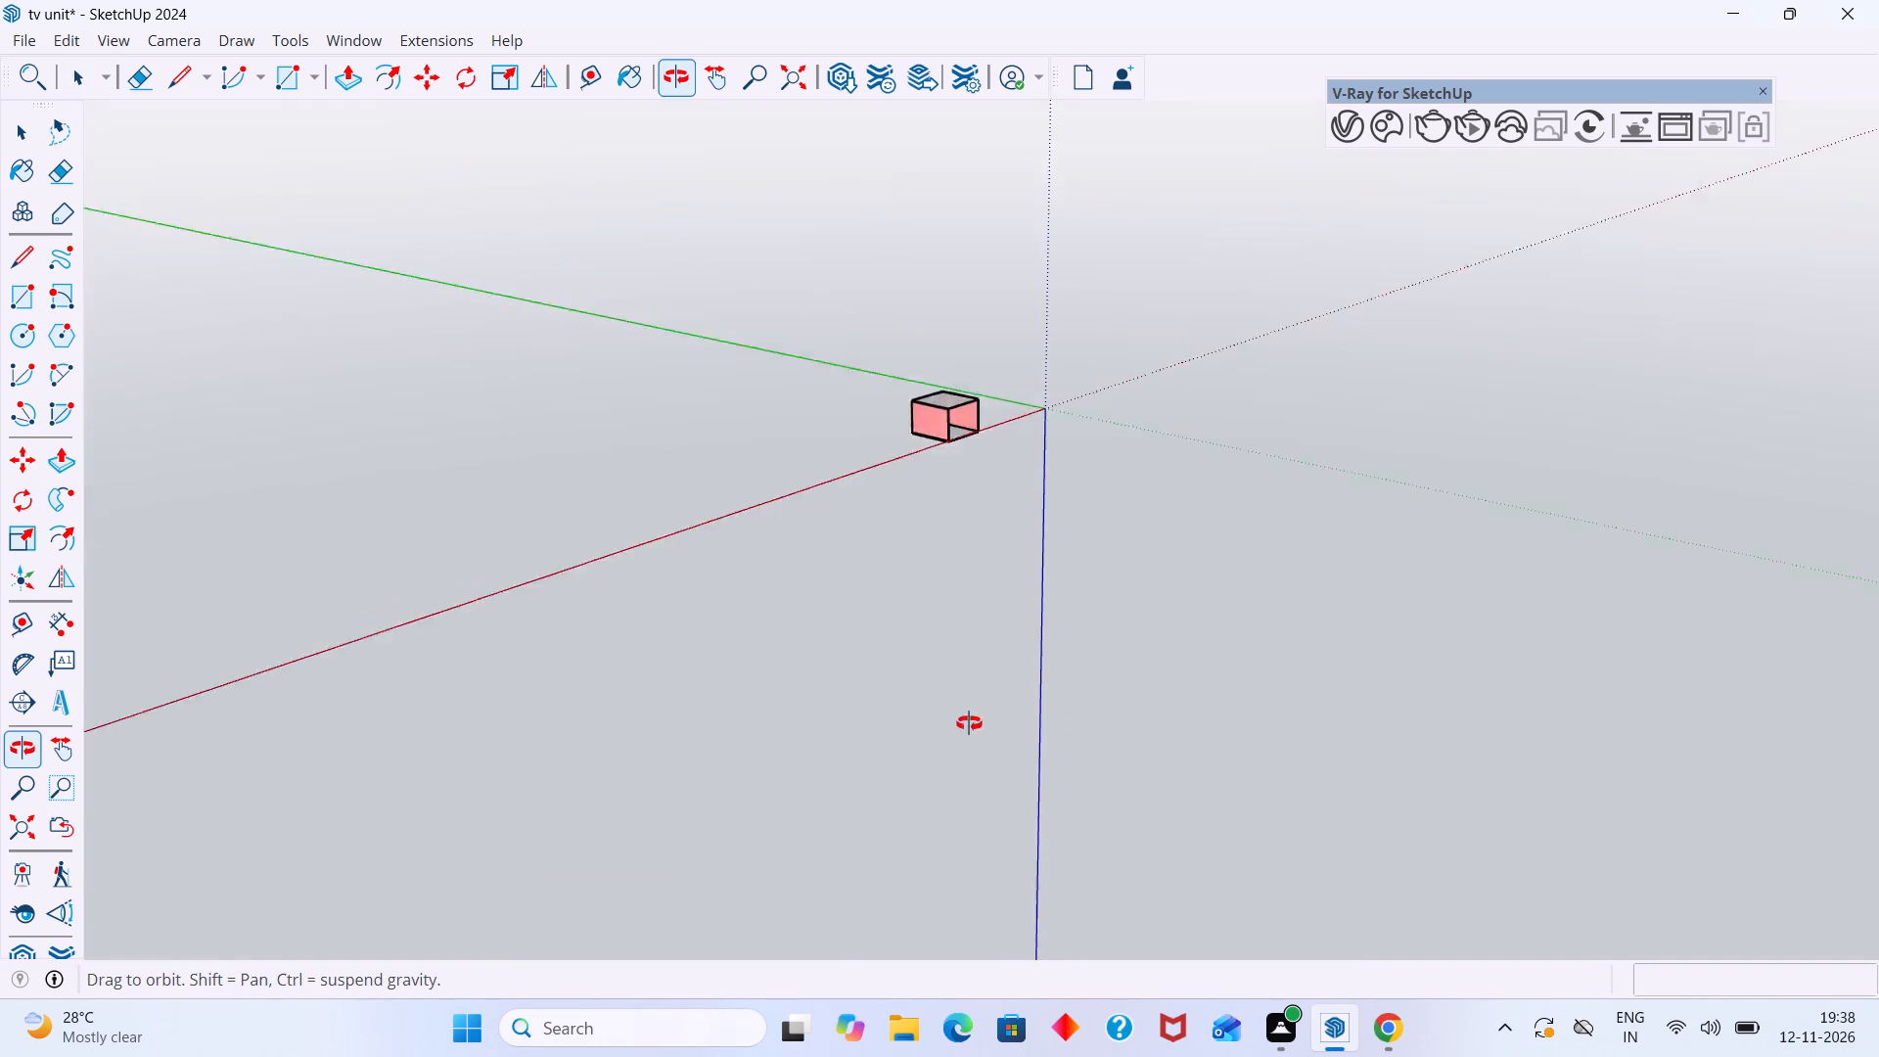
{"action": "middle_click_drag", "start_coordinate": [969, 723], "coordinate": [1062, 4]}
{"action": "scroll", "coordinate": [1067, 0], "scroll_direction": "down", "scroll_amount": 1}
{"action": "middle_click_drag", "start_coordinate": [1059, 651], "coordinate": [1012, 268]}
{"action": "middle_click_drag", "start_coordinate": [989, 571], "coordinate": [985, 329]}
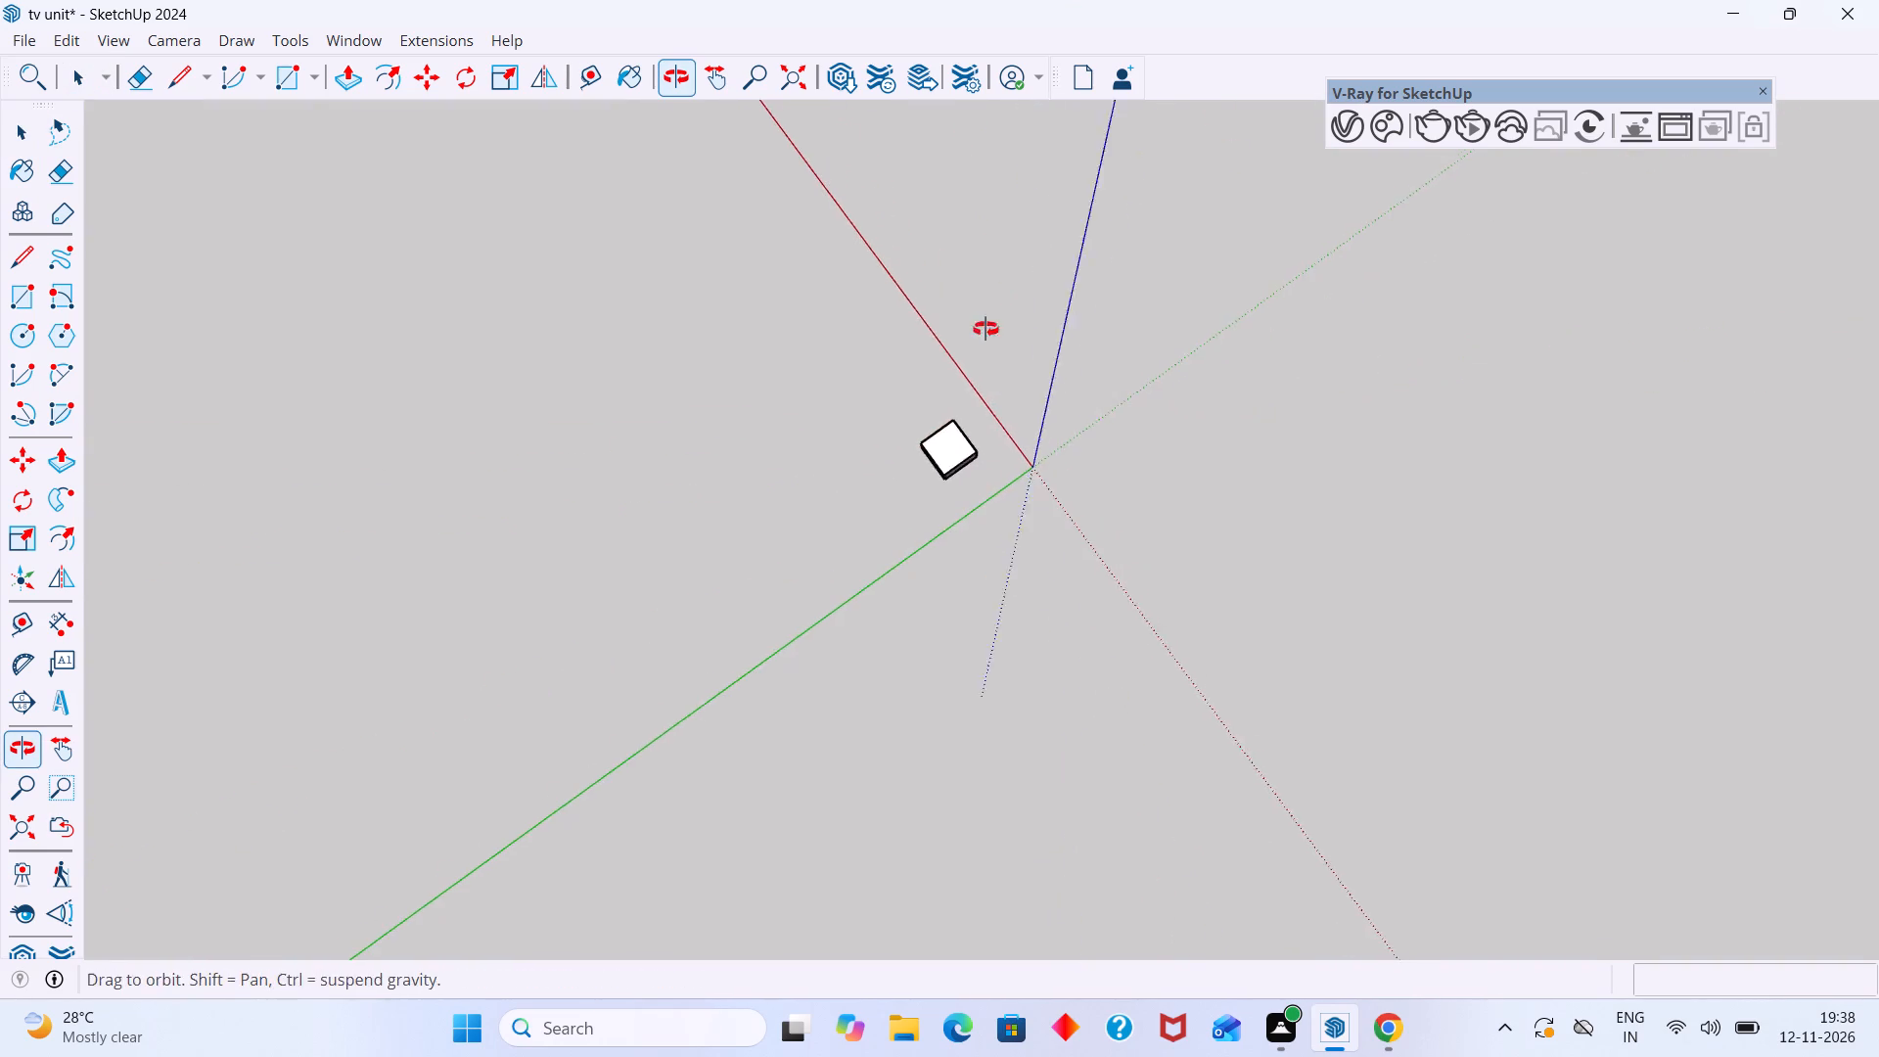
{"action": "middle_click_drag", "start_coordinate": [985, 329], "coordinate": [990, 271]}
{"action": "middle_click_drag", "start_coordinate": [1124, 443], "coordinate": [294, 601]}
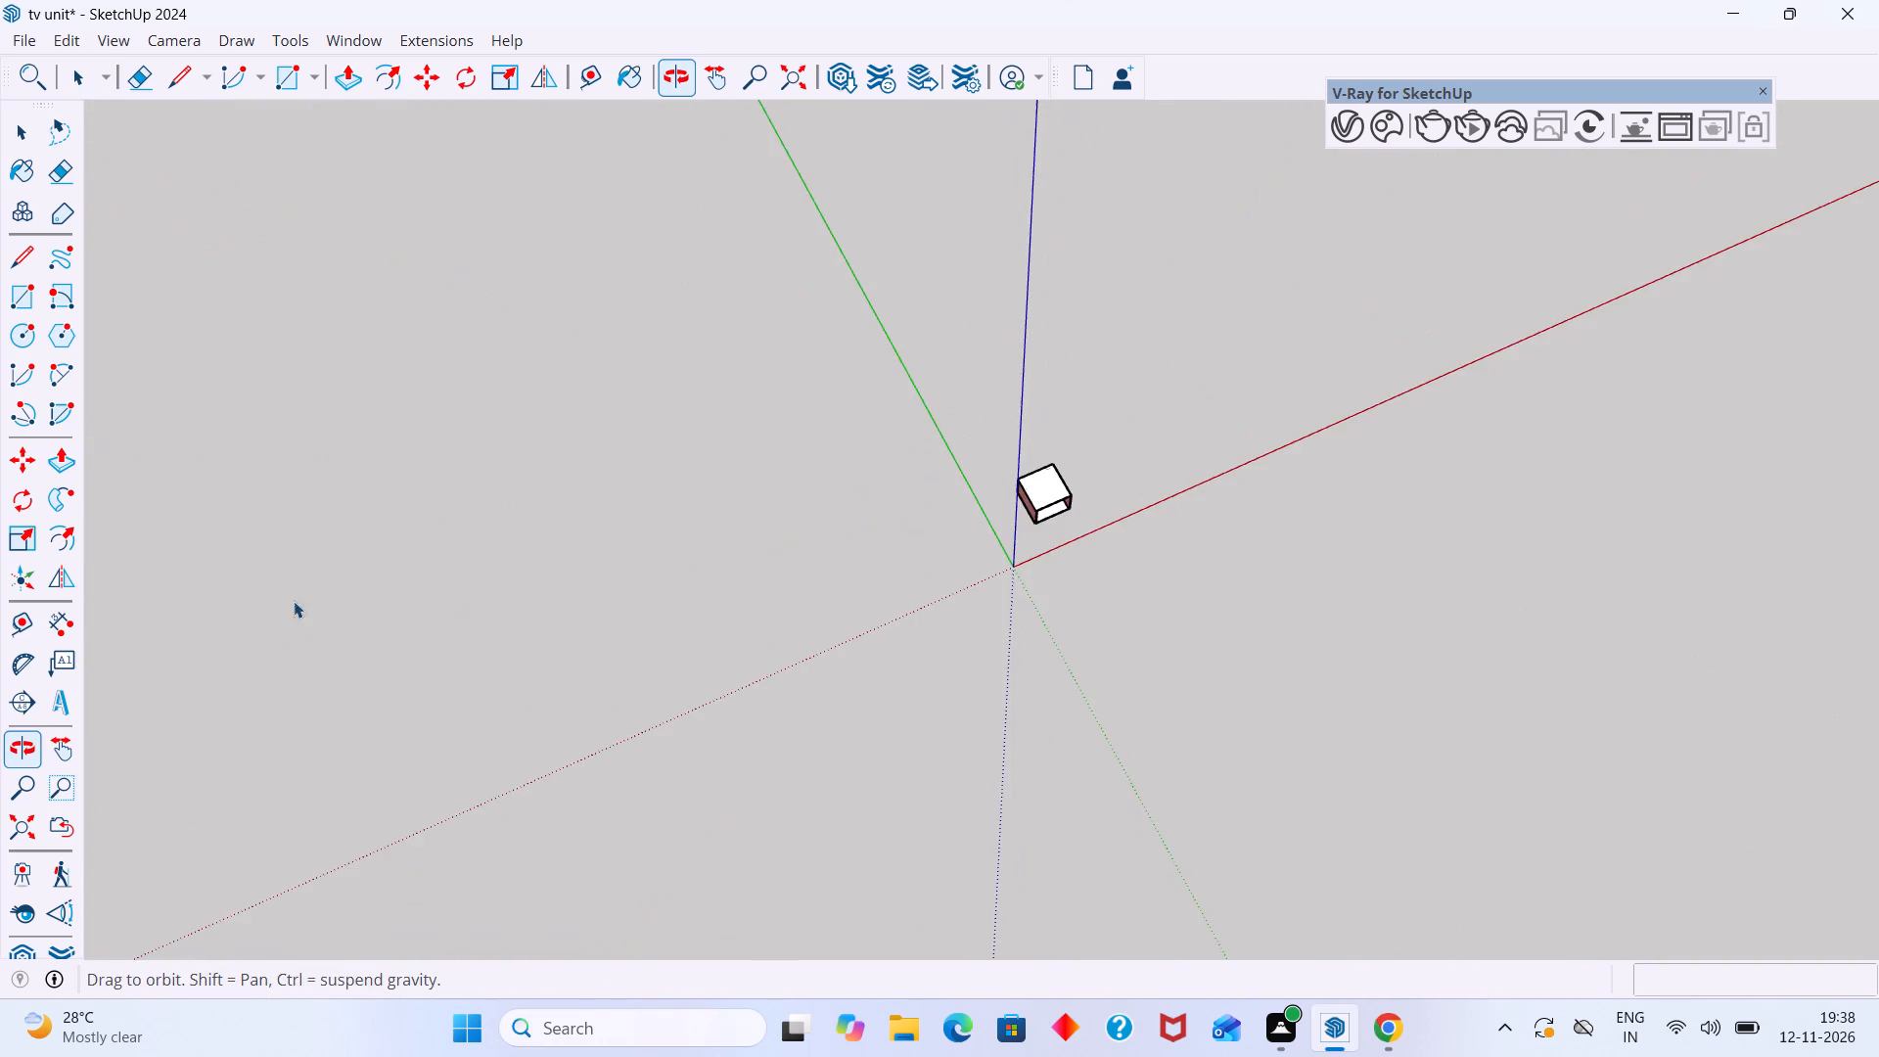
{"action": "middle_click_drag", "start_coordinate": [294, 601], "coordinate": [232, 572]}
{"action": "middle_click_drag", "start_coordinate": [705, 683], "coordinate": [622, 630]}
{"action": "scroll", "coordinate": [602, 642], "scroll_direction": "down", "scroll_amount": 1}
{"action": "middle_click_drag", "start_coordinate": [1031, 701], "coordinate": [1005, 476]}
{"action": "scroll", "coordinate": [1051, 660], "scroll_direction": "up", "scroll_amount": 6}
{"action": "middle_click_drag", "start_coordinate": [1048, 536], "coordinate": [993, 417]}
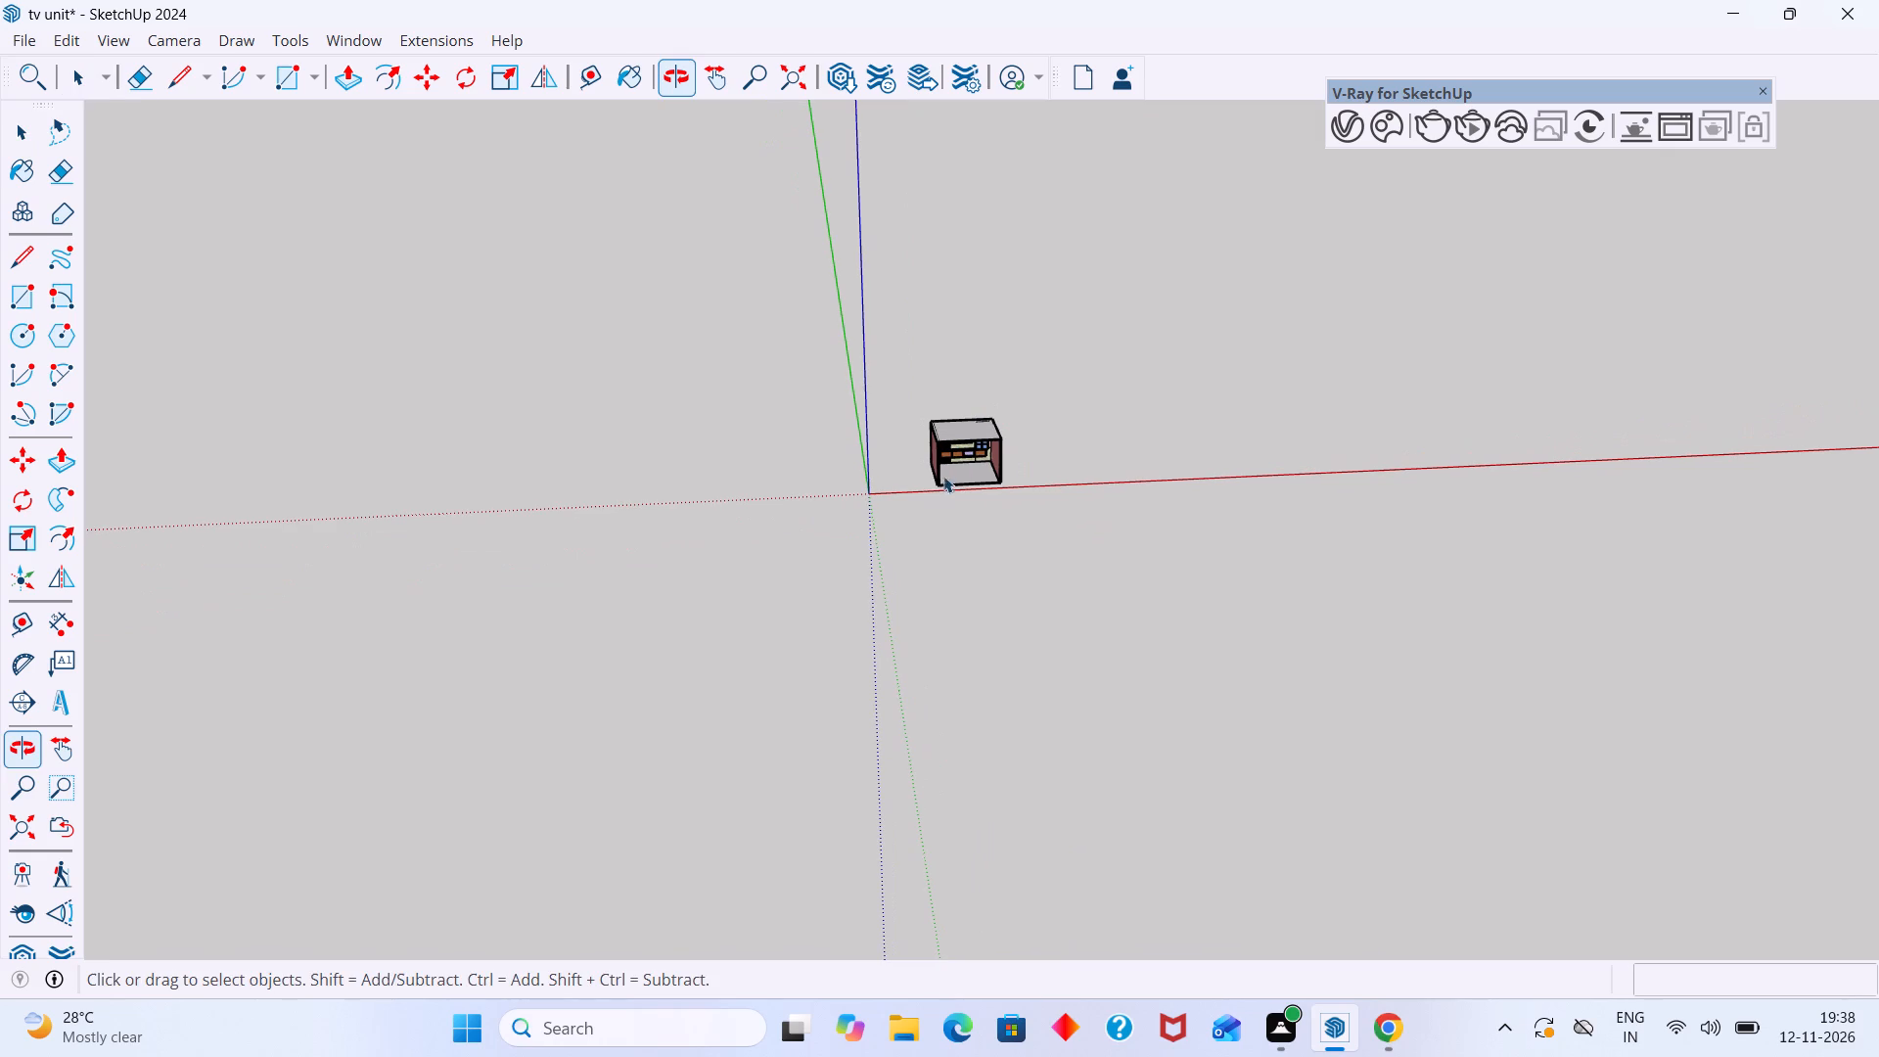
{"action": "scroll", "coordinate": [995, 505], "scroll_direction": "up", "scroll_amount": 6}
{"action": "middle_click_drag", "start_coordinate": [983, 501], "coordinate": [907, 440]}
{"action": "scroll", "coordinate": [938, 389], "scroll_direction": "up", "scroll_amount": 8}
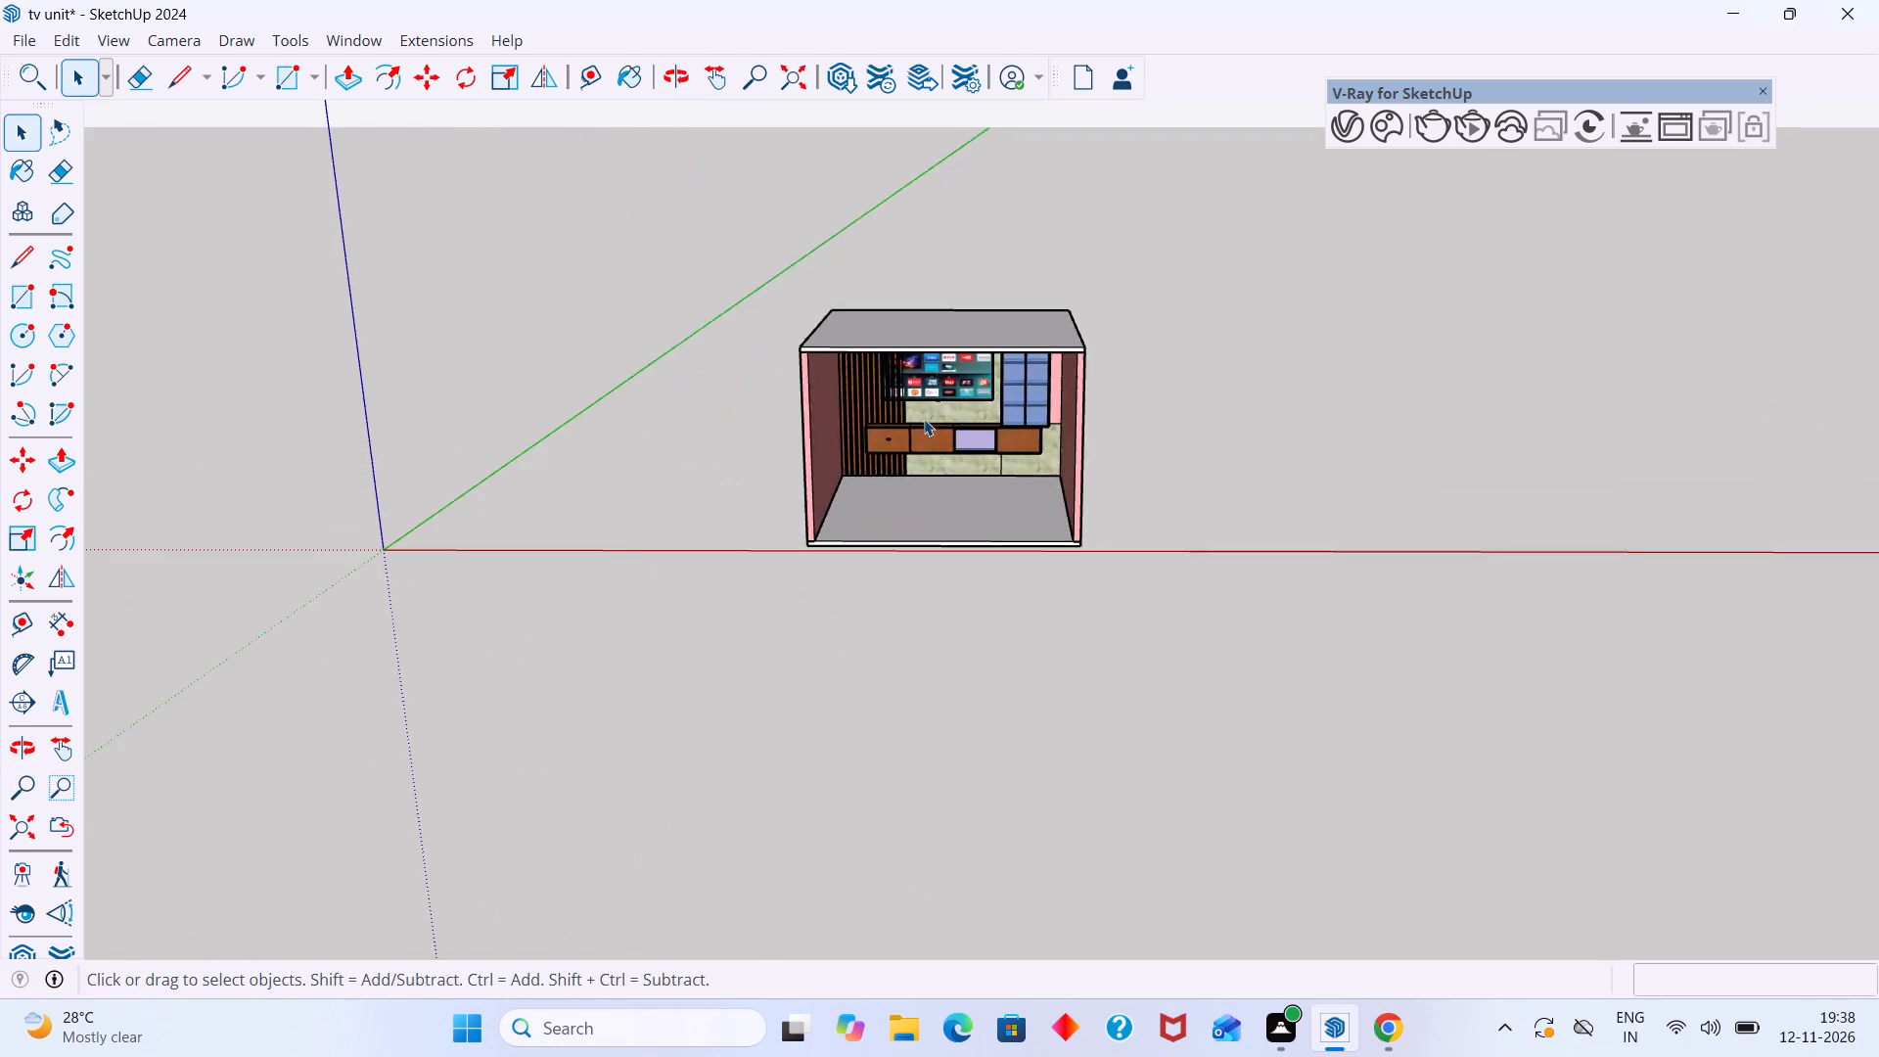
{"action": "middle_click_drag", "start_coordinate": [917, 444], "coordinate": [968, 305]}
{"action": "scroll", "coordinate": [931, 303], "scroll_direction": "up", "scroll_amount": 7}
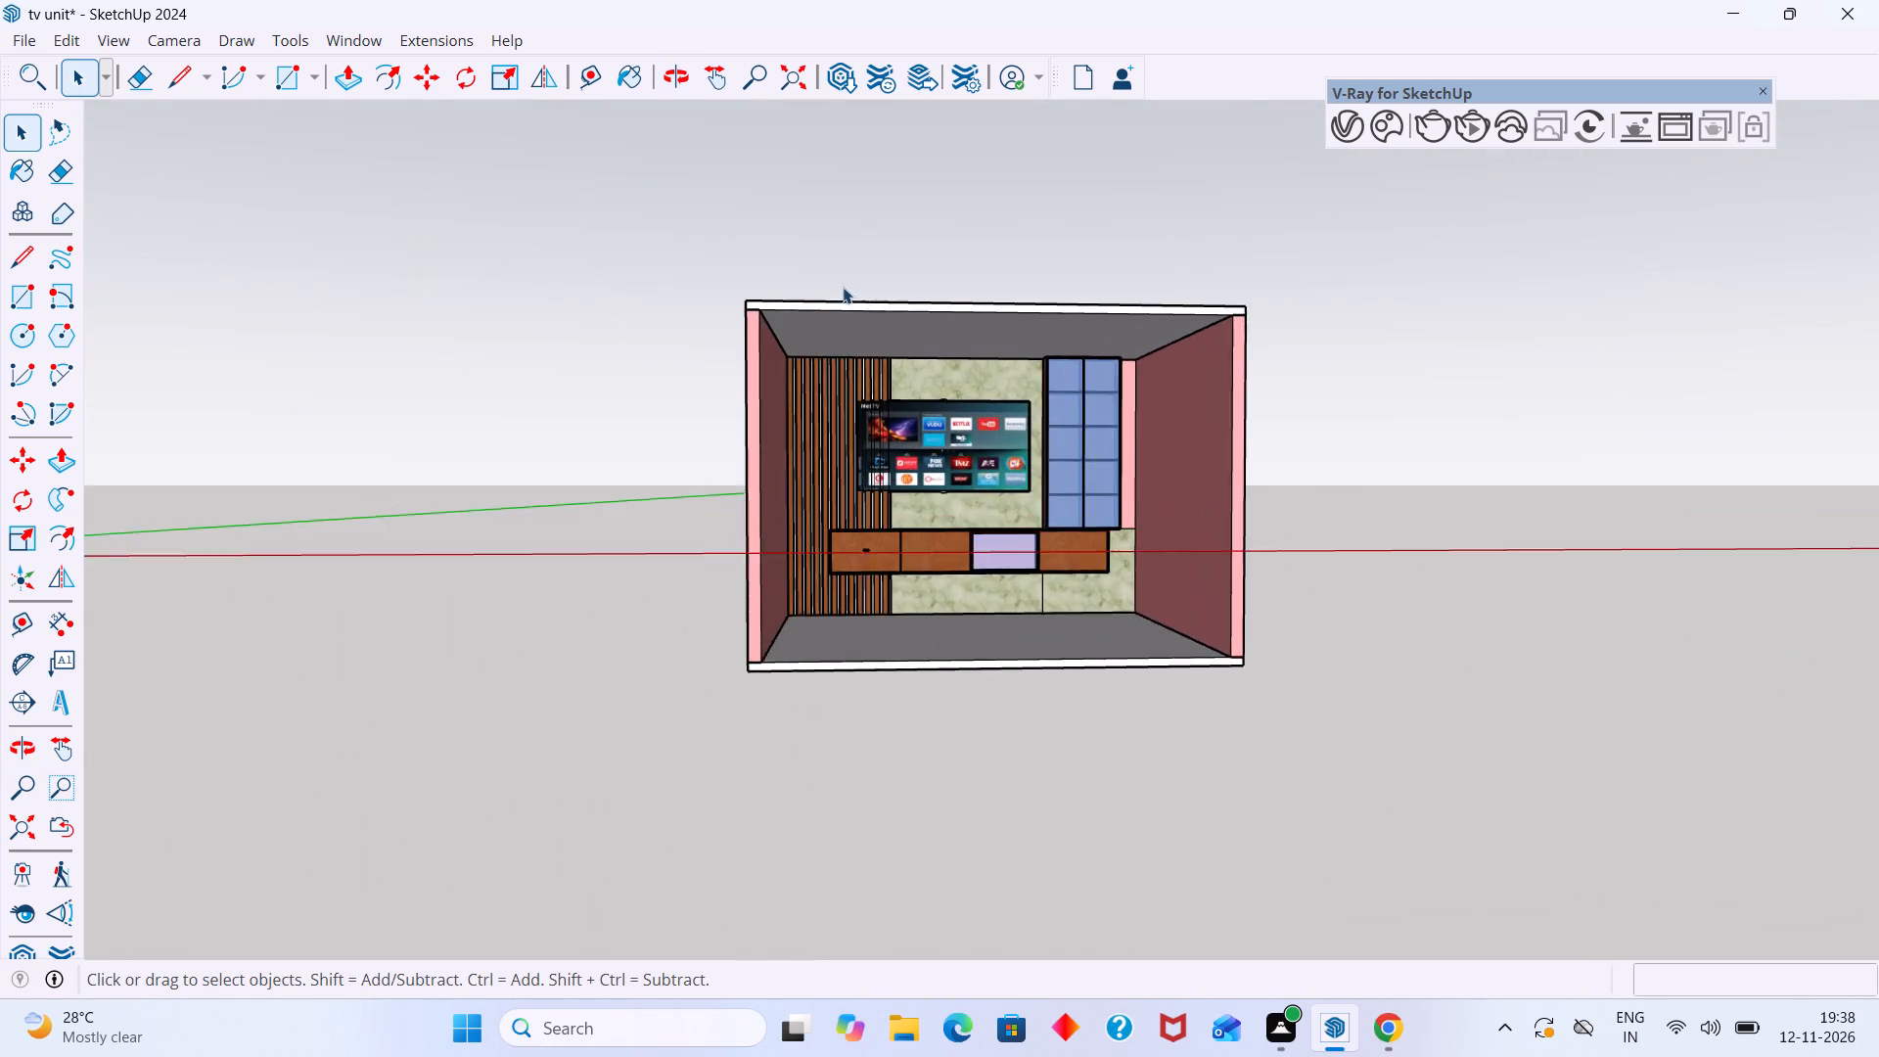
{"action": "scroll", "coordinate": [843, 287], "scroll_direction": "up", "scroll_amount": 2}
{"action": "middle_click_drag", "start_coordinate": [901, 607], "coordinate": [935, 656]}
{"action": "scroll", "coordinate": [959, 666], "scroll_direction": "down", "scroll_amount": 7}
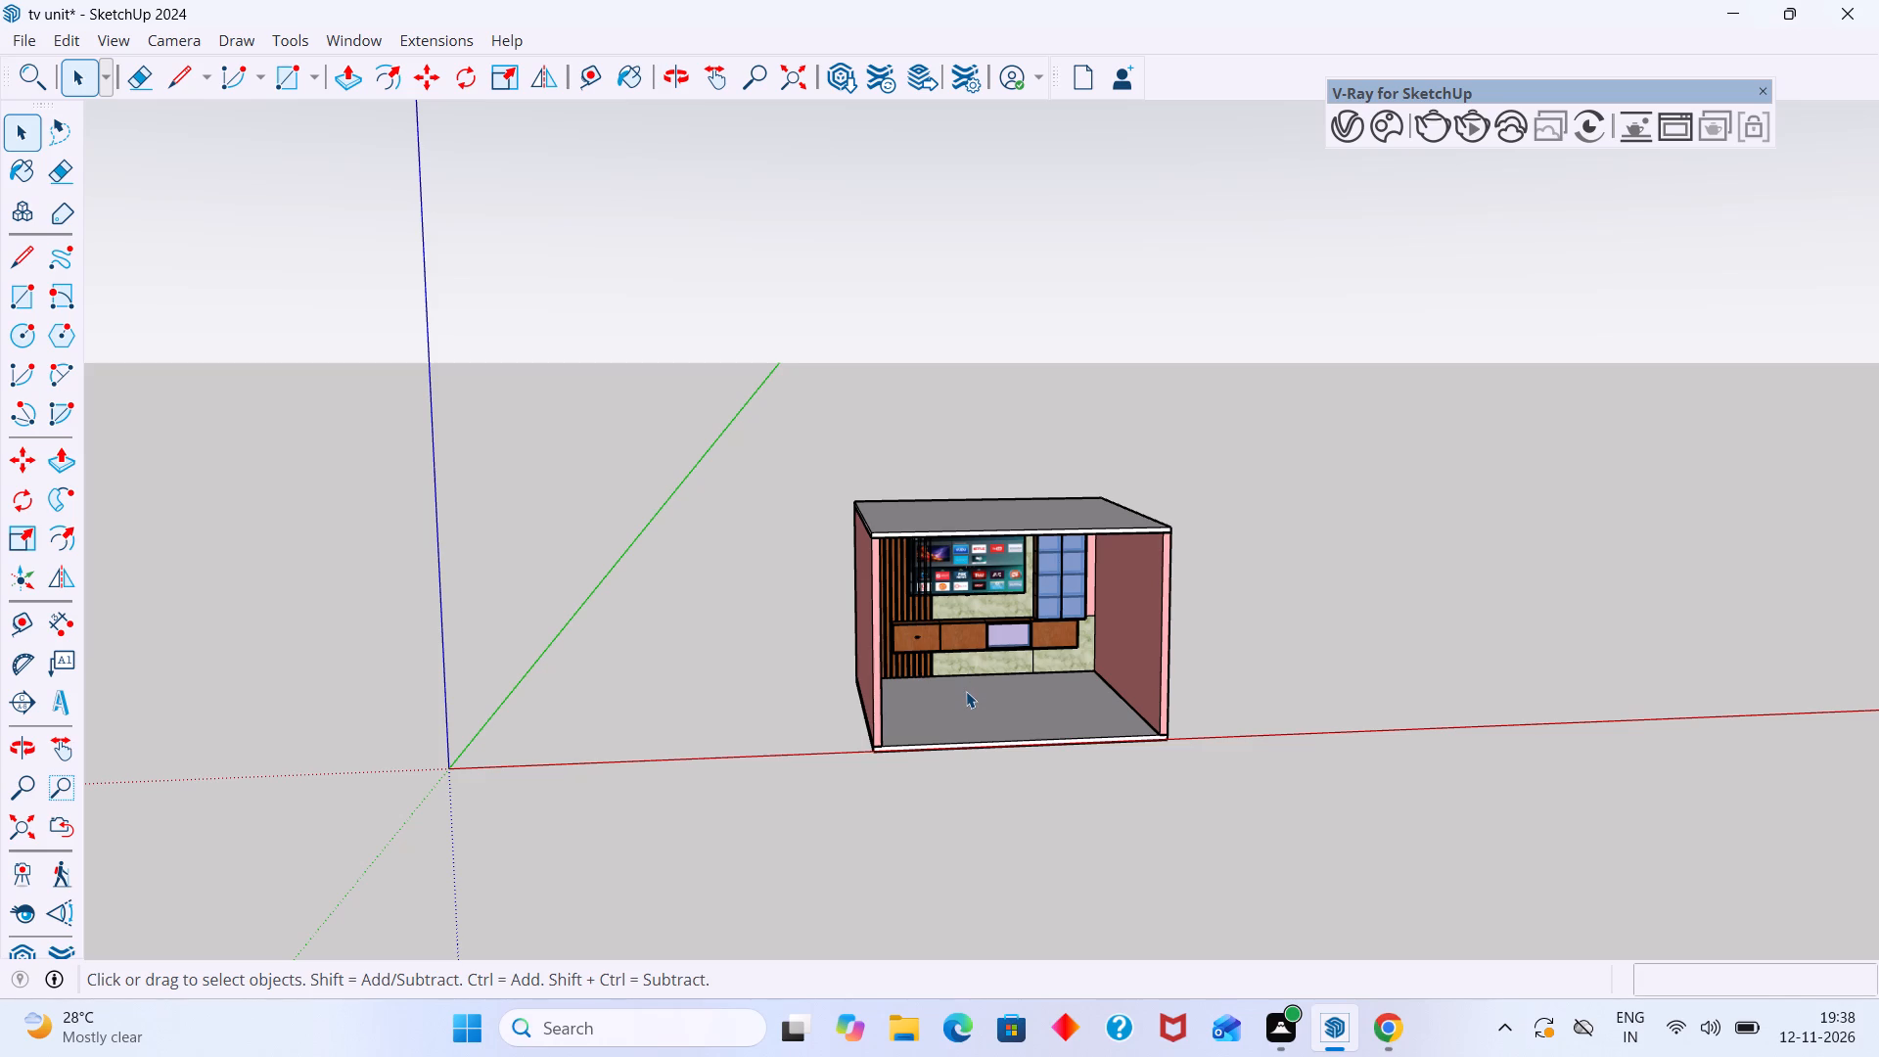
{"action": "middle_click_drag", "start_coordinate": [936, 715], "coordinate": [861, 715]}
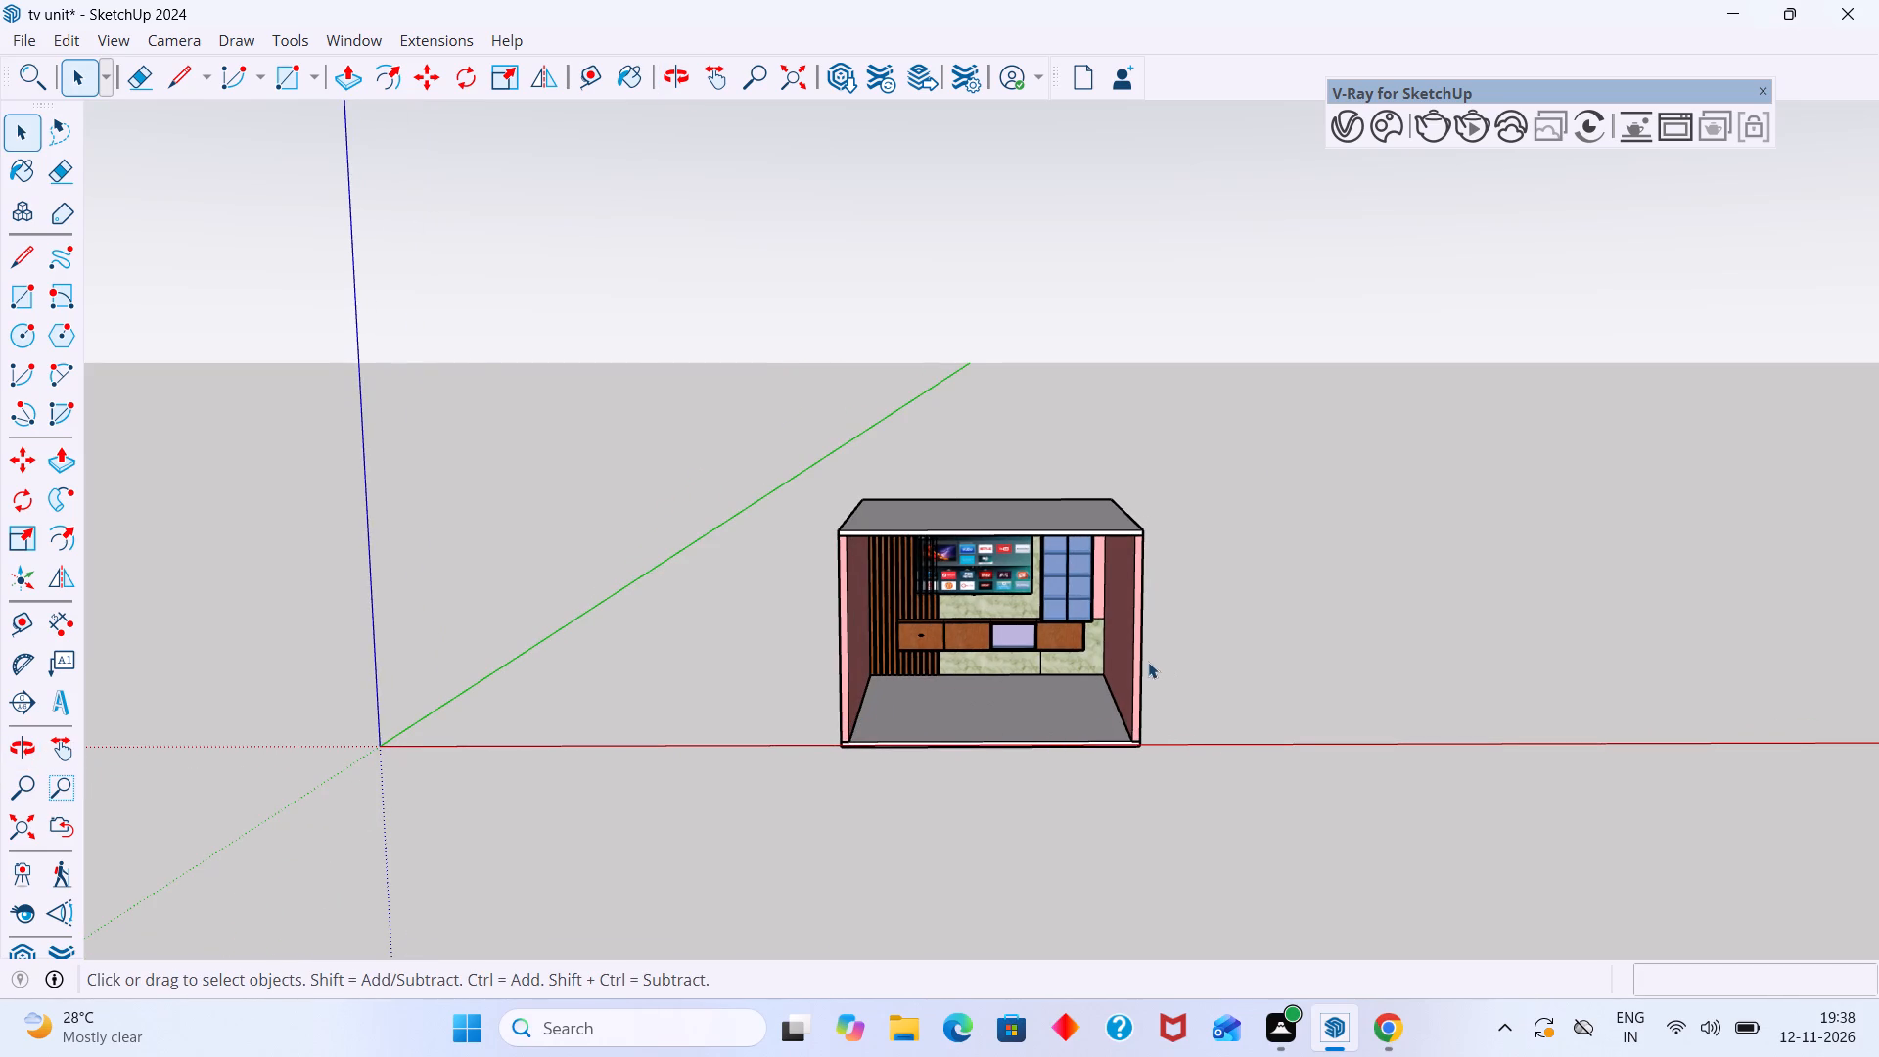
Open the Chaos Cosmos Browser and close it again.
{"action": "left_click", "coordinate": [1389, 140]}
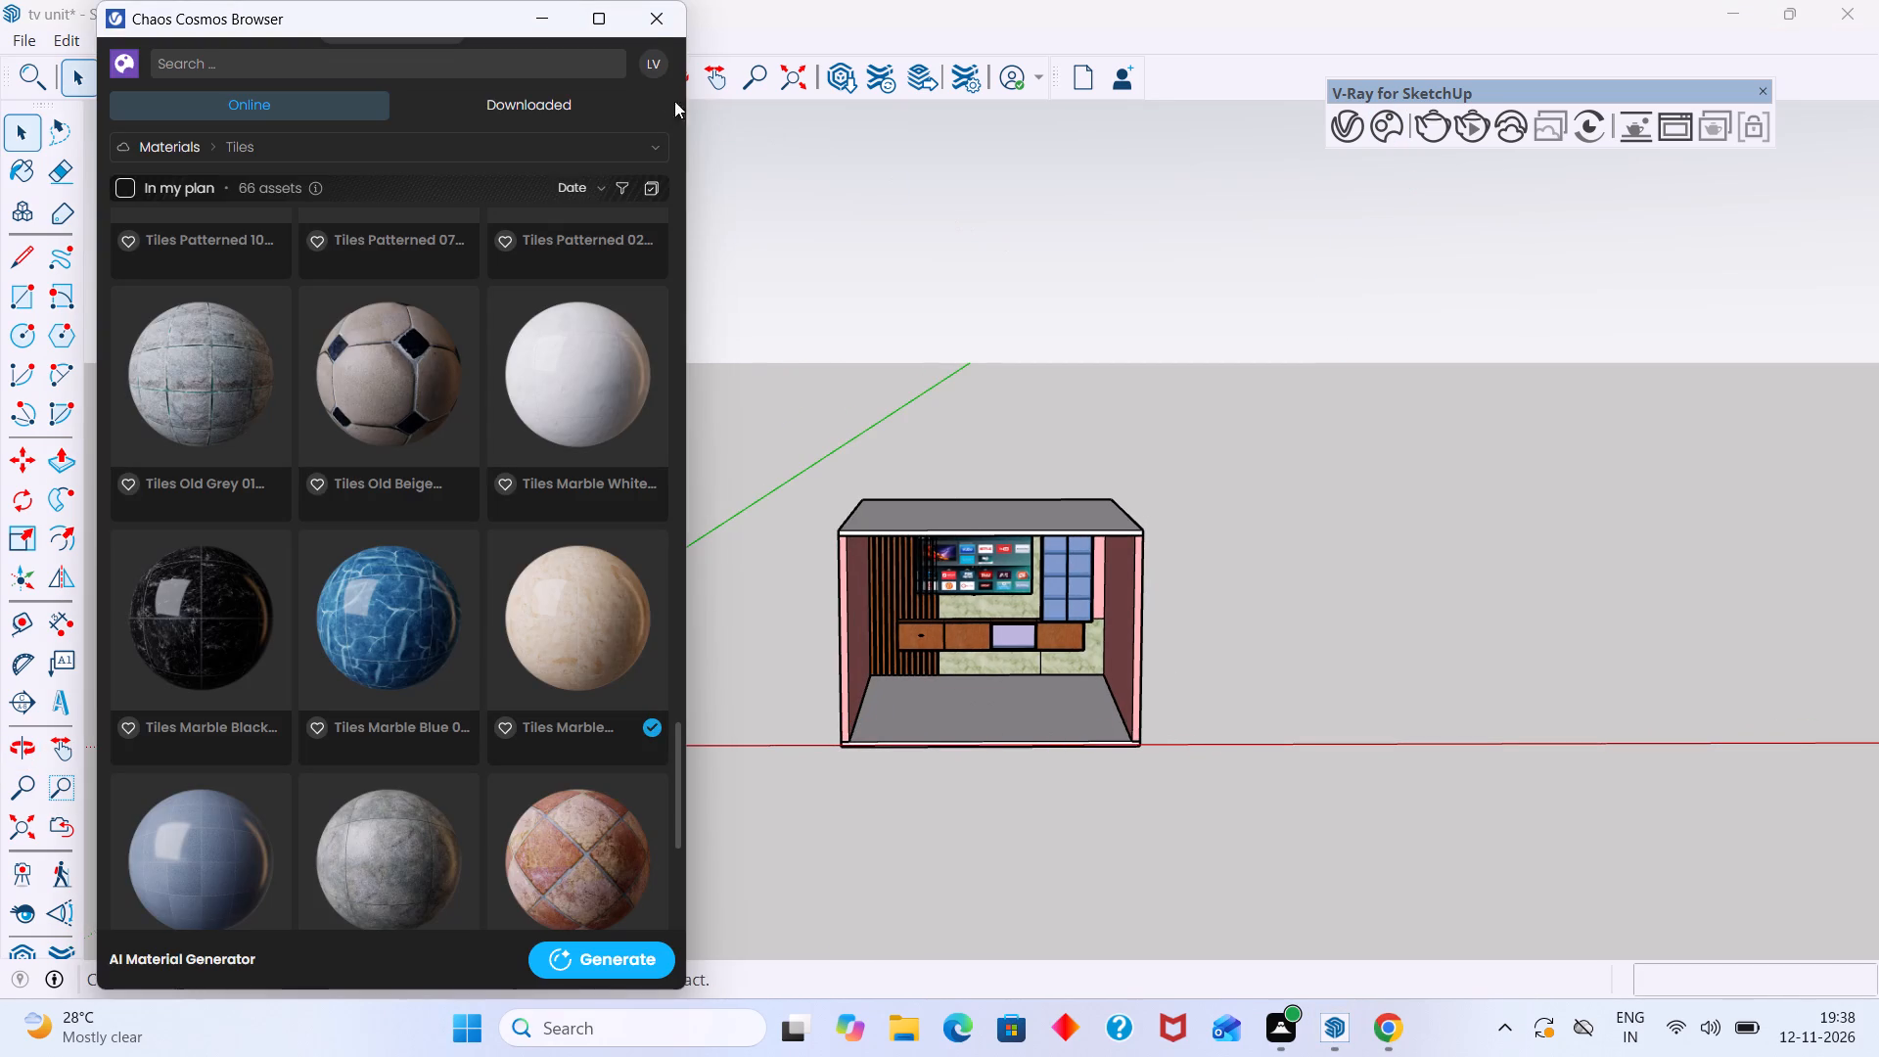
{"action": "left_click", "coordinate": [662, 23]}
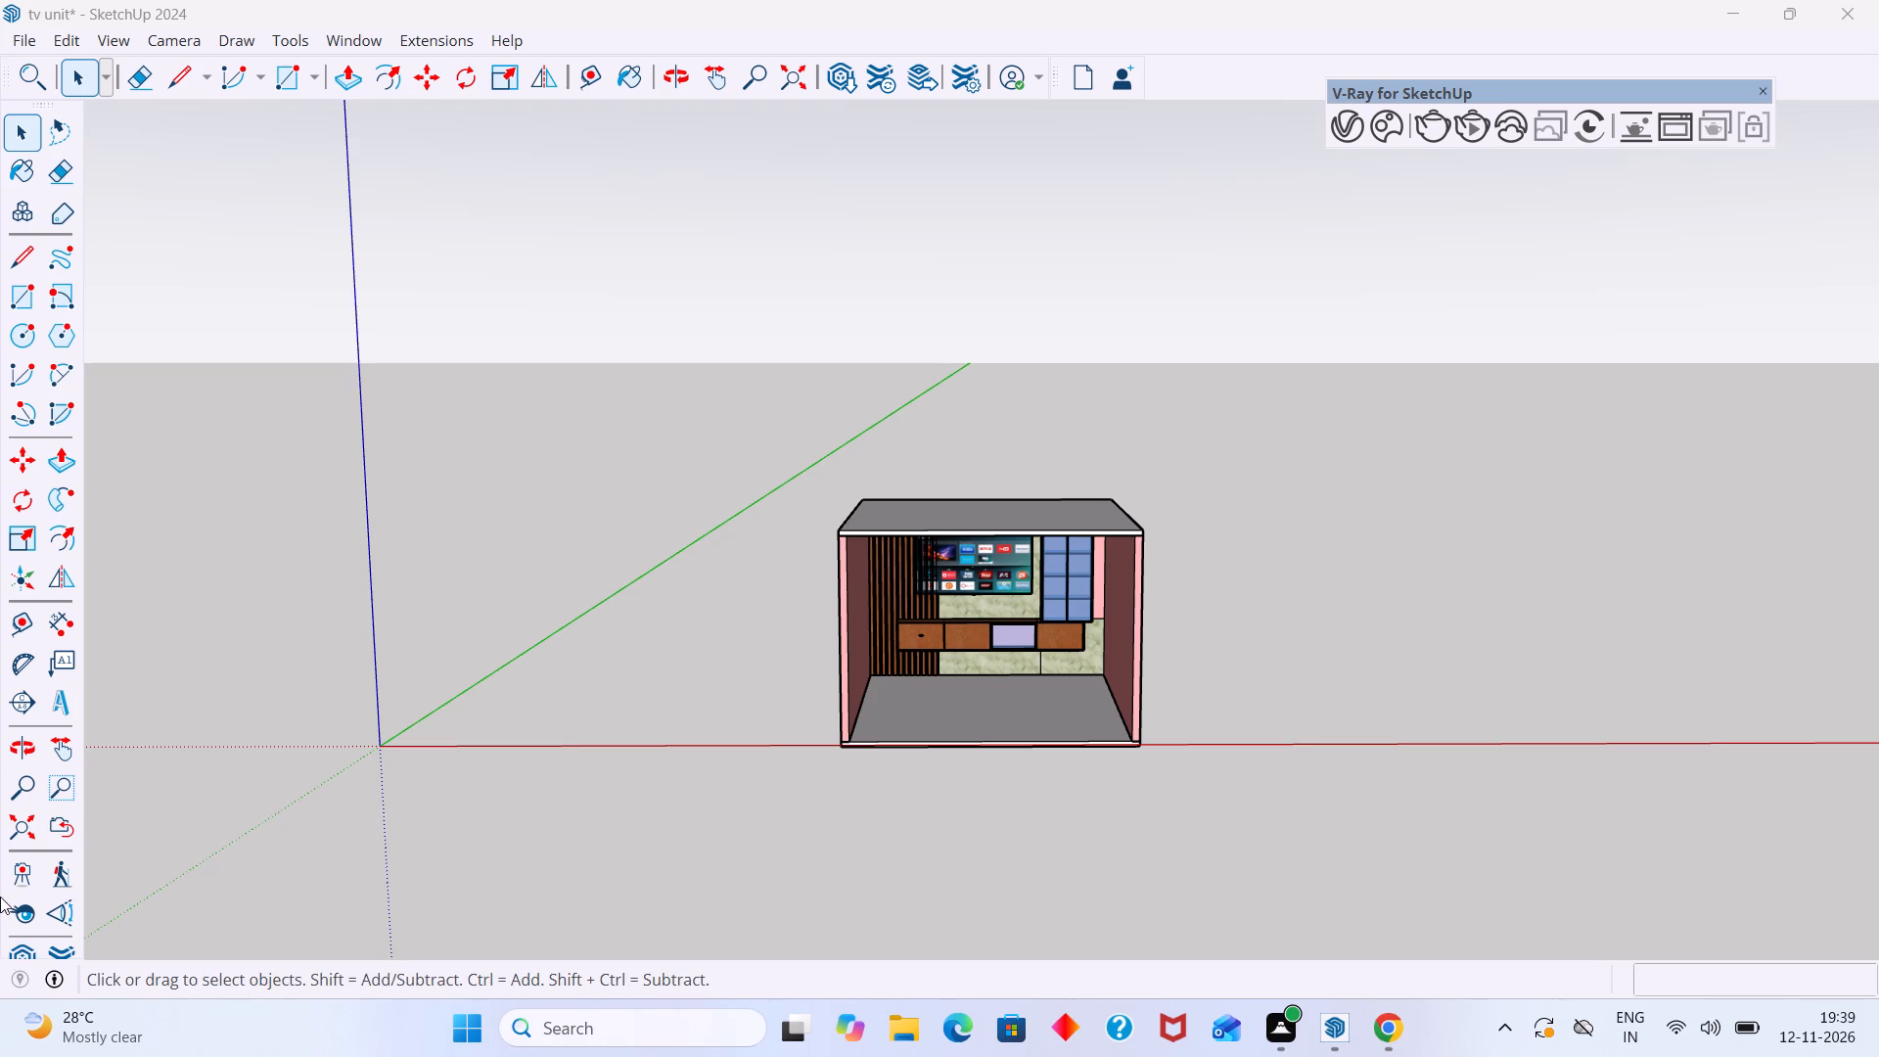
Position the camera at the midpoint of the room's front floor edge, facing the TV wall, with an eye height of 5'.
{"action": "left_click", "coordinate": [21, 867]}
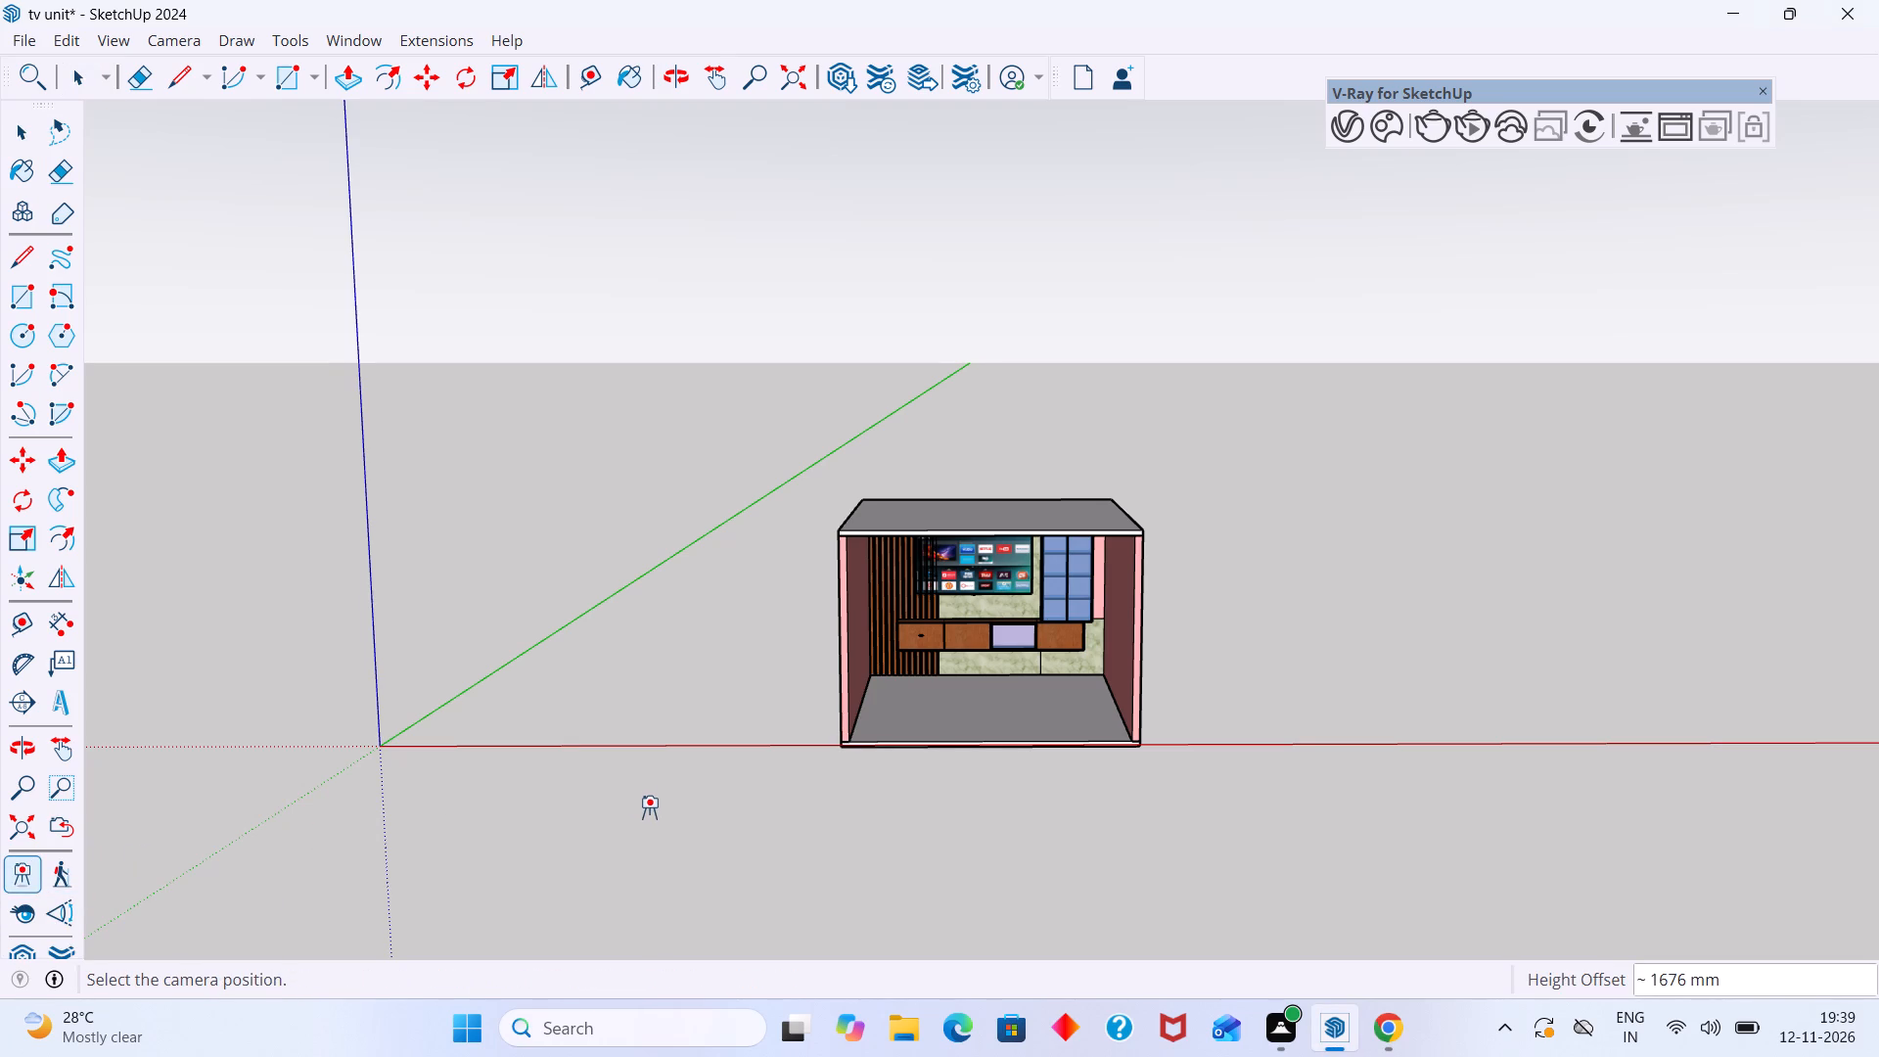
{"action": "scroll", "coordinate": [999, 780], "scroll_direction": "up", "scroll_amount": 20}
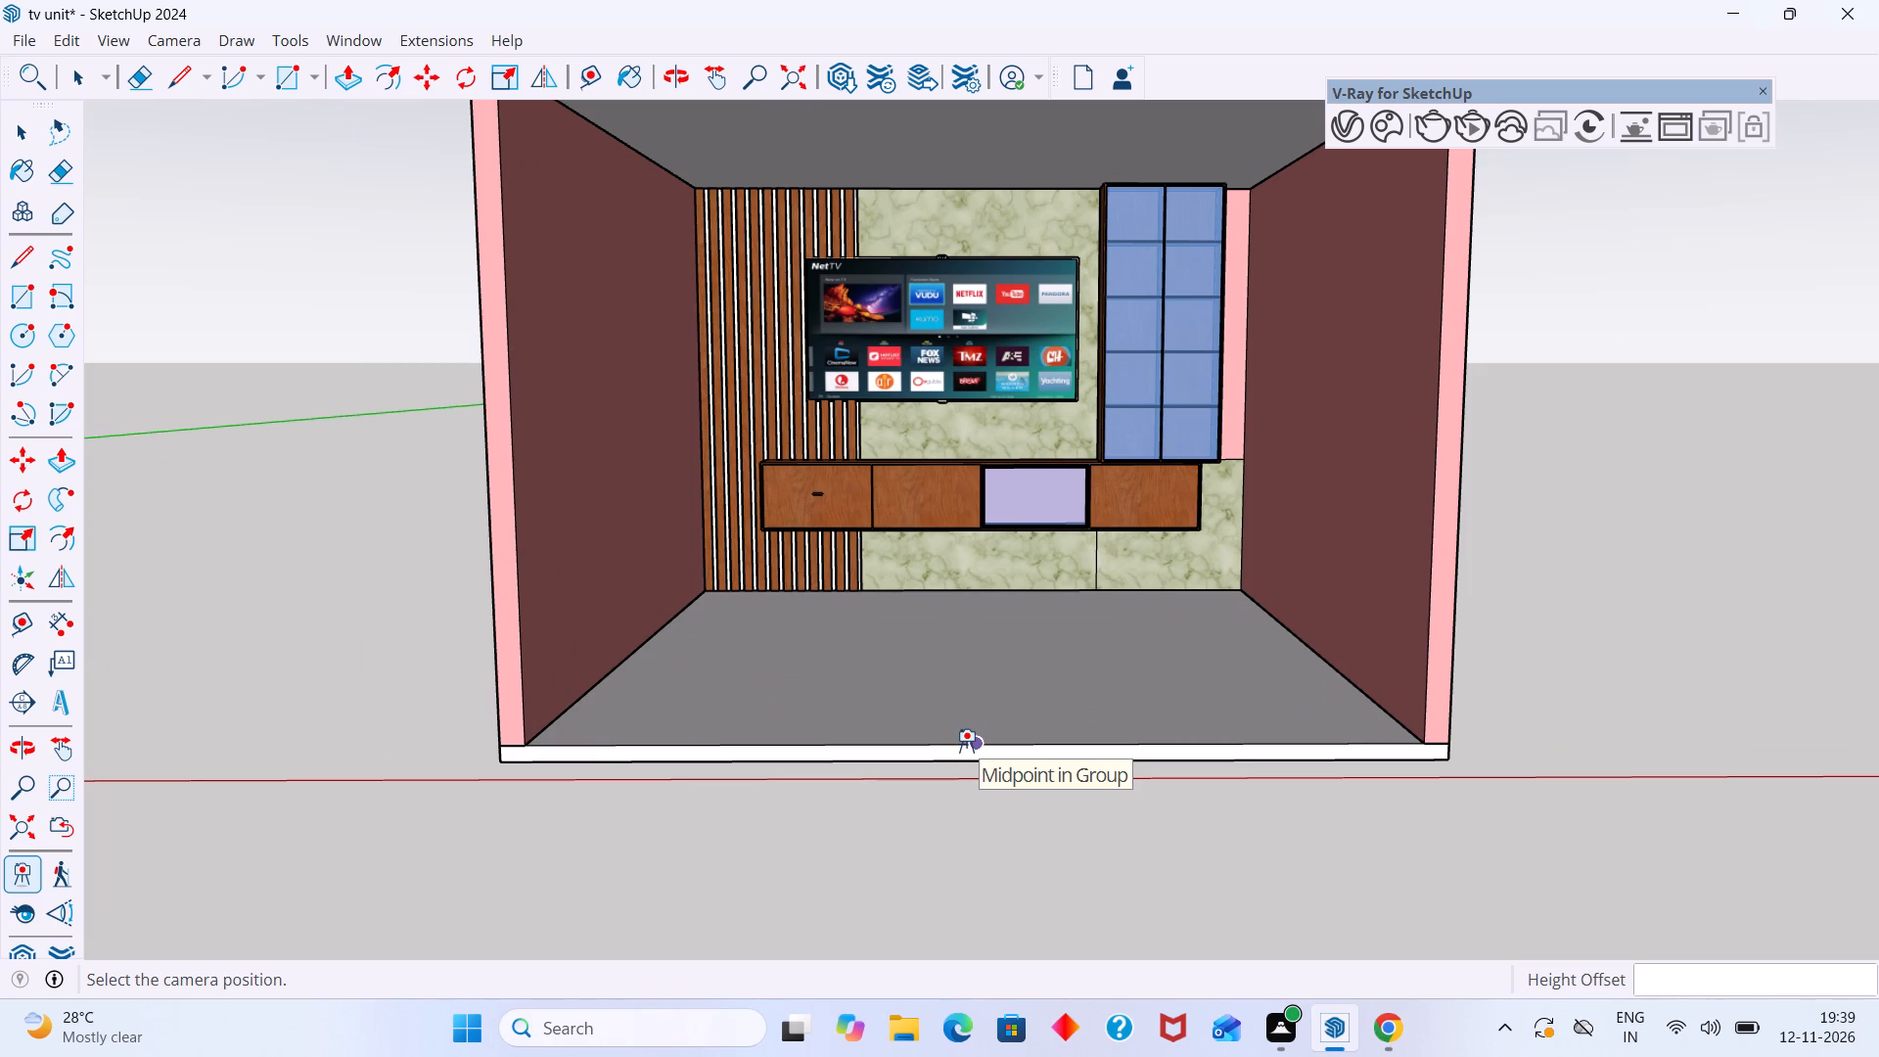
{"action": "left_click", "coordinate": [979, 743]}
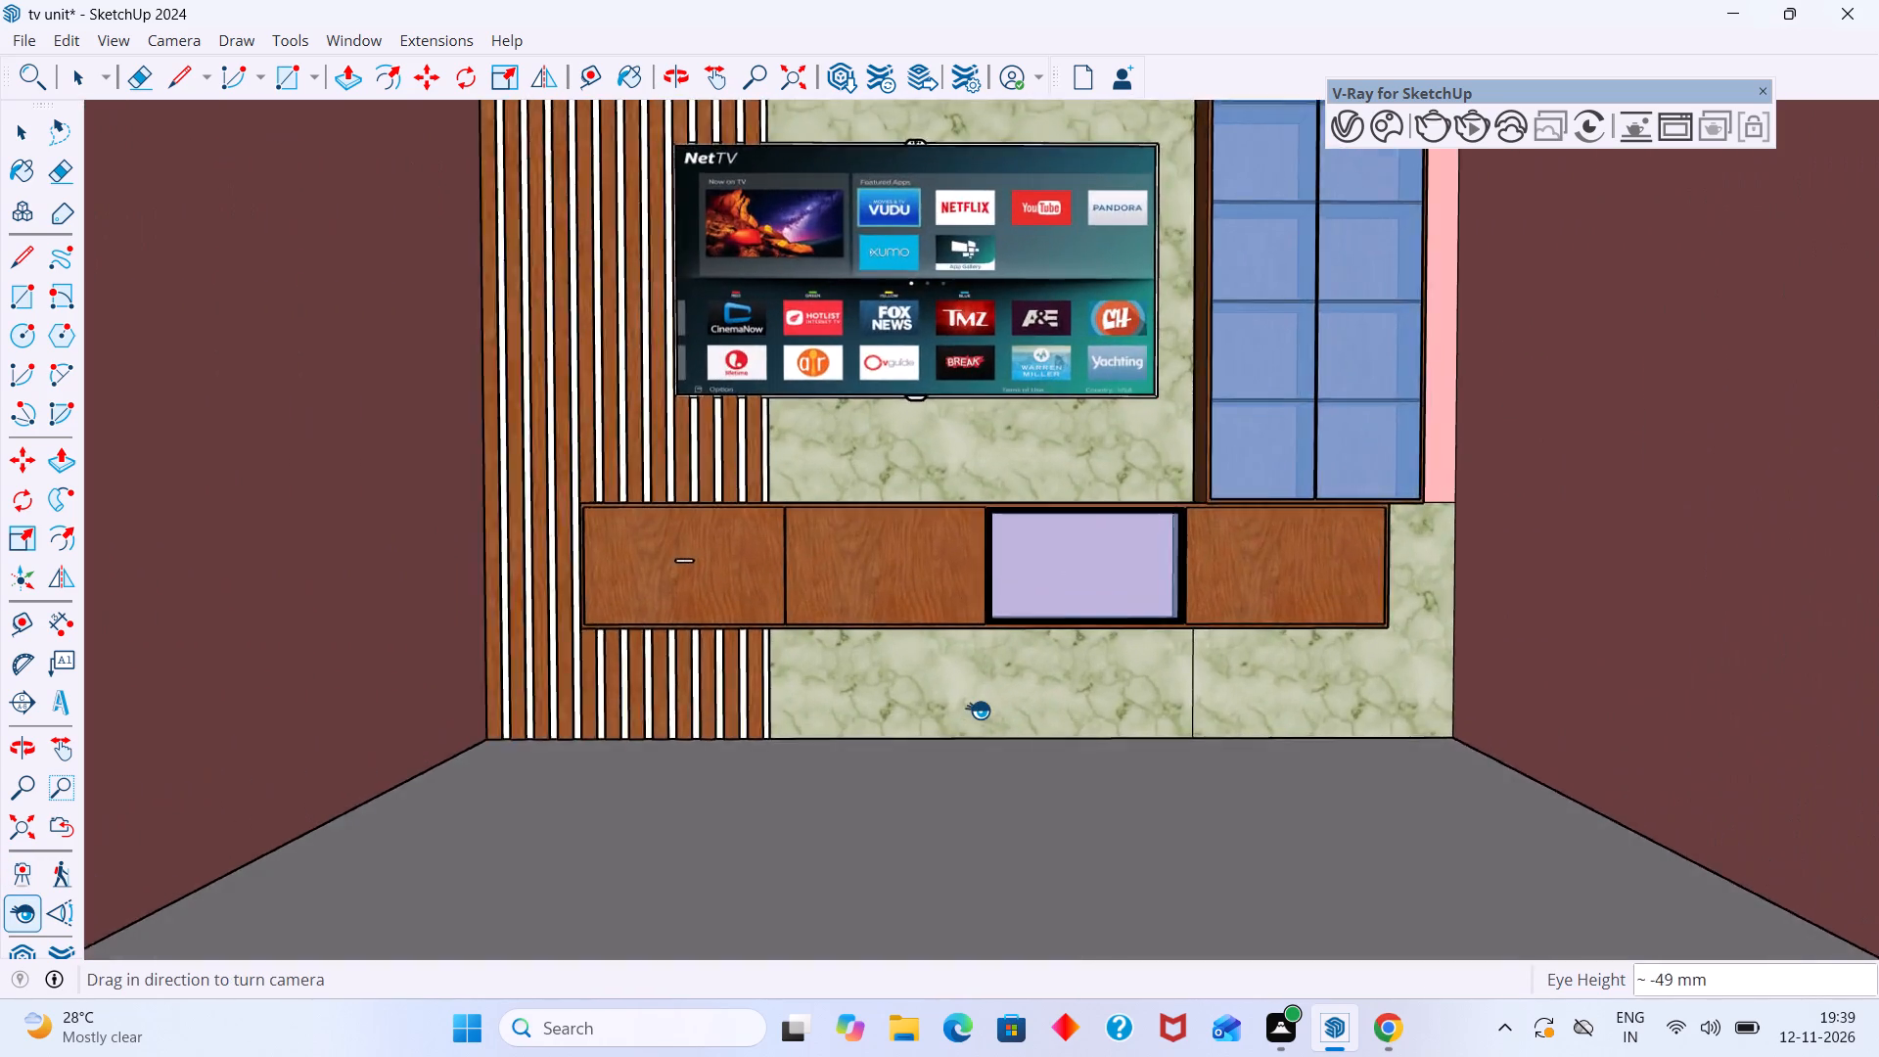
{"action": "scroll", "coordinate": [978, 708], "scroll_direction": "down", "scroll_amount": 4}
{"action": "left_click_drag", "start_coordinate": [981, 690], "coordinate": [981, 645]}
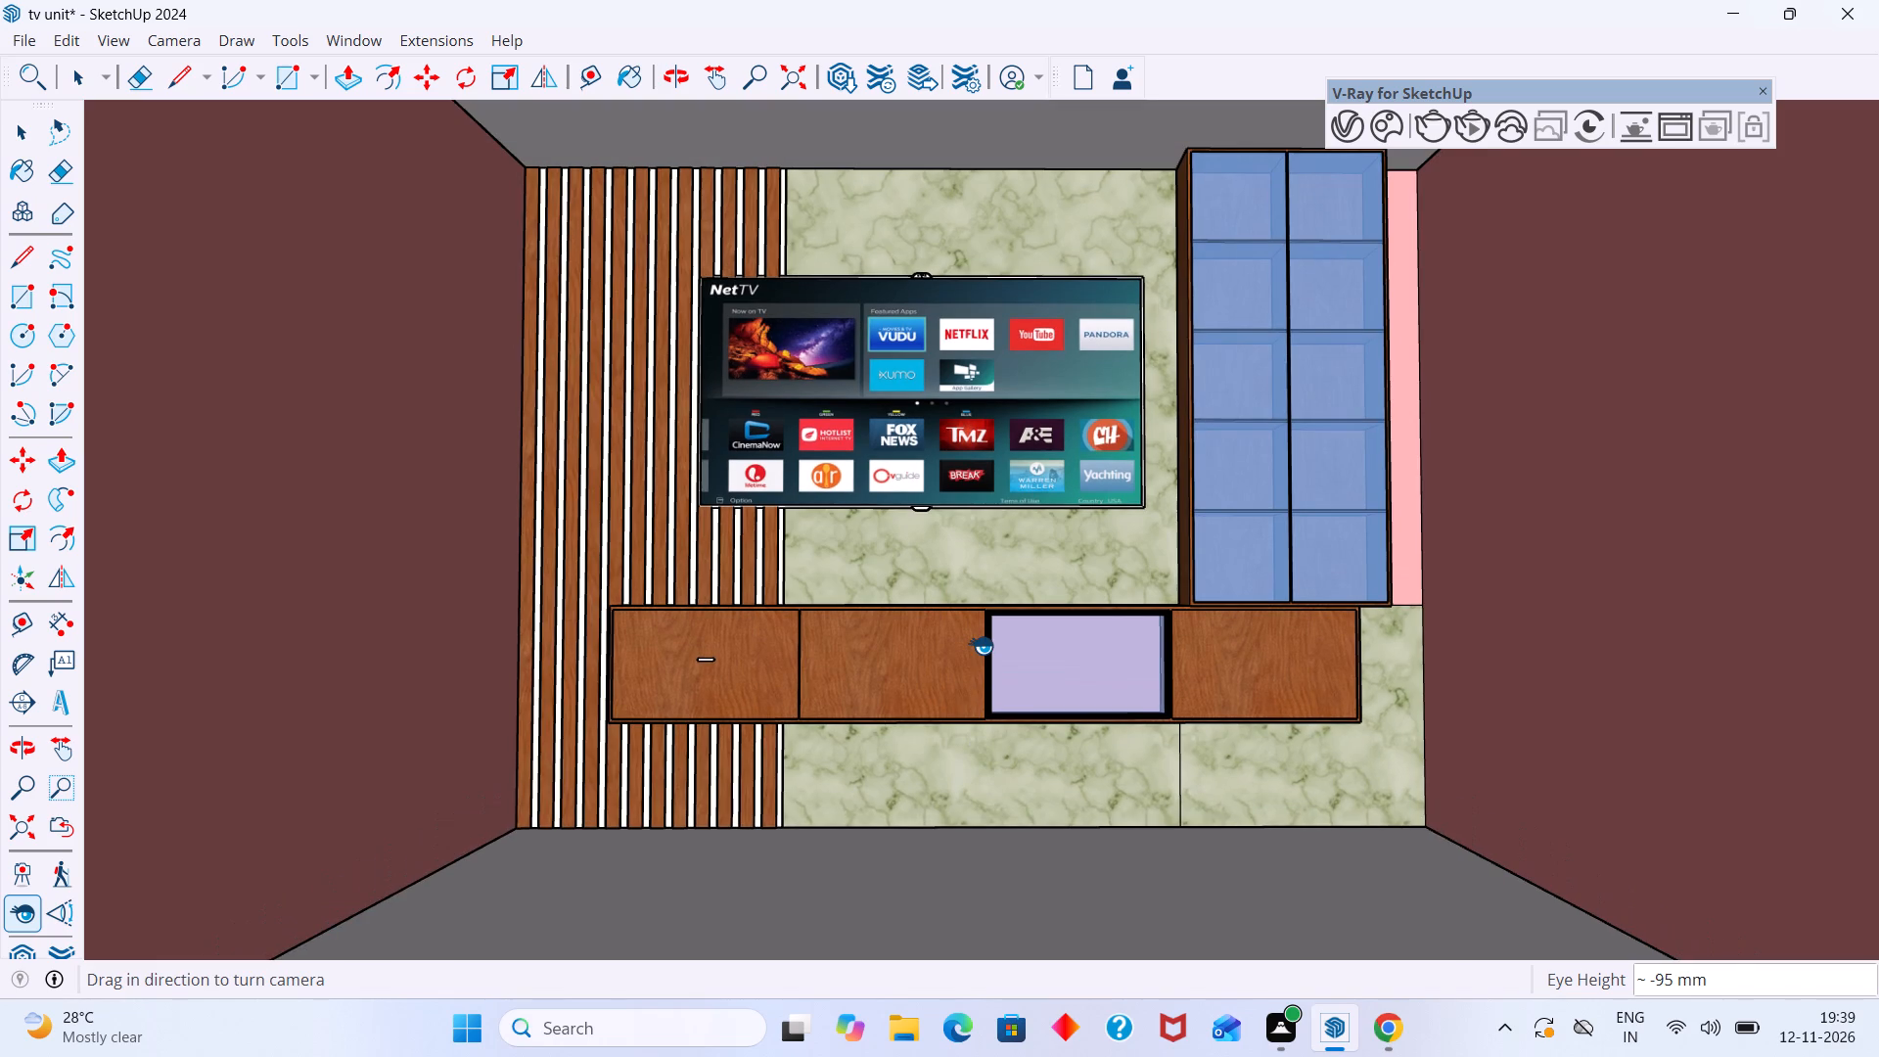
{"action": "type", "text": "5'"}
{"action": "key", "text": "Return"}
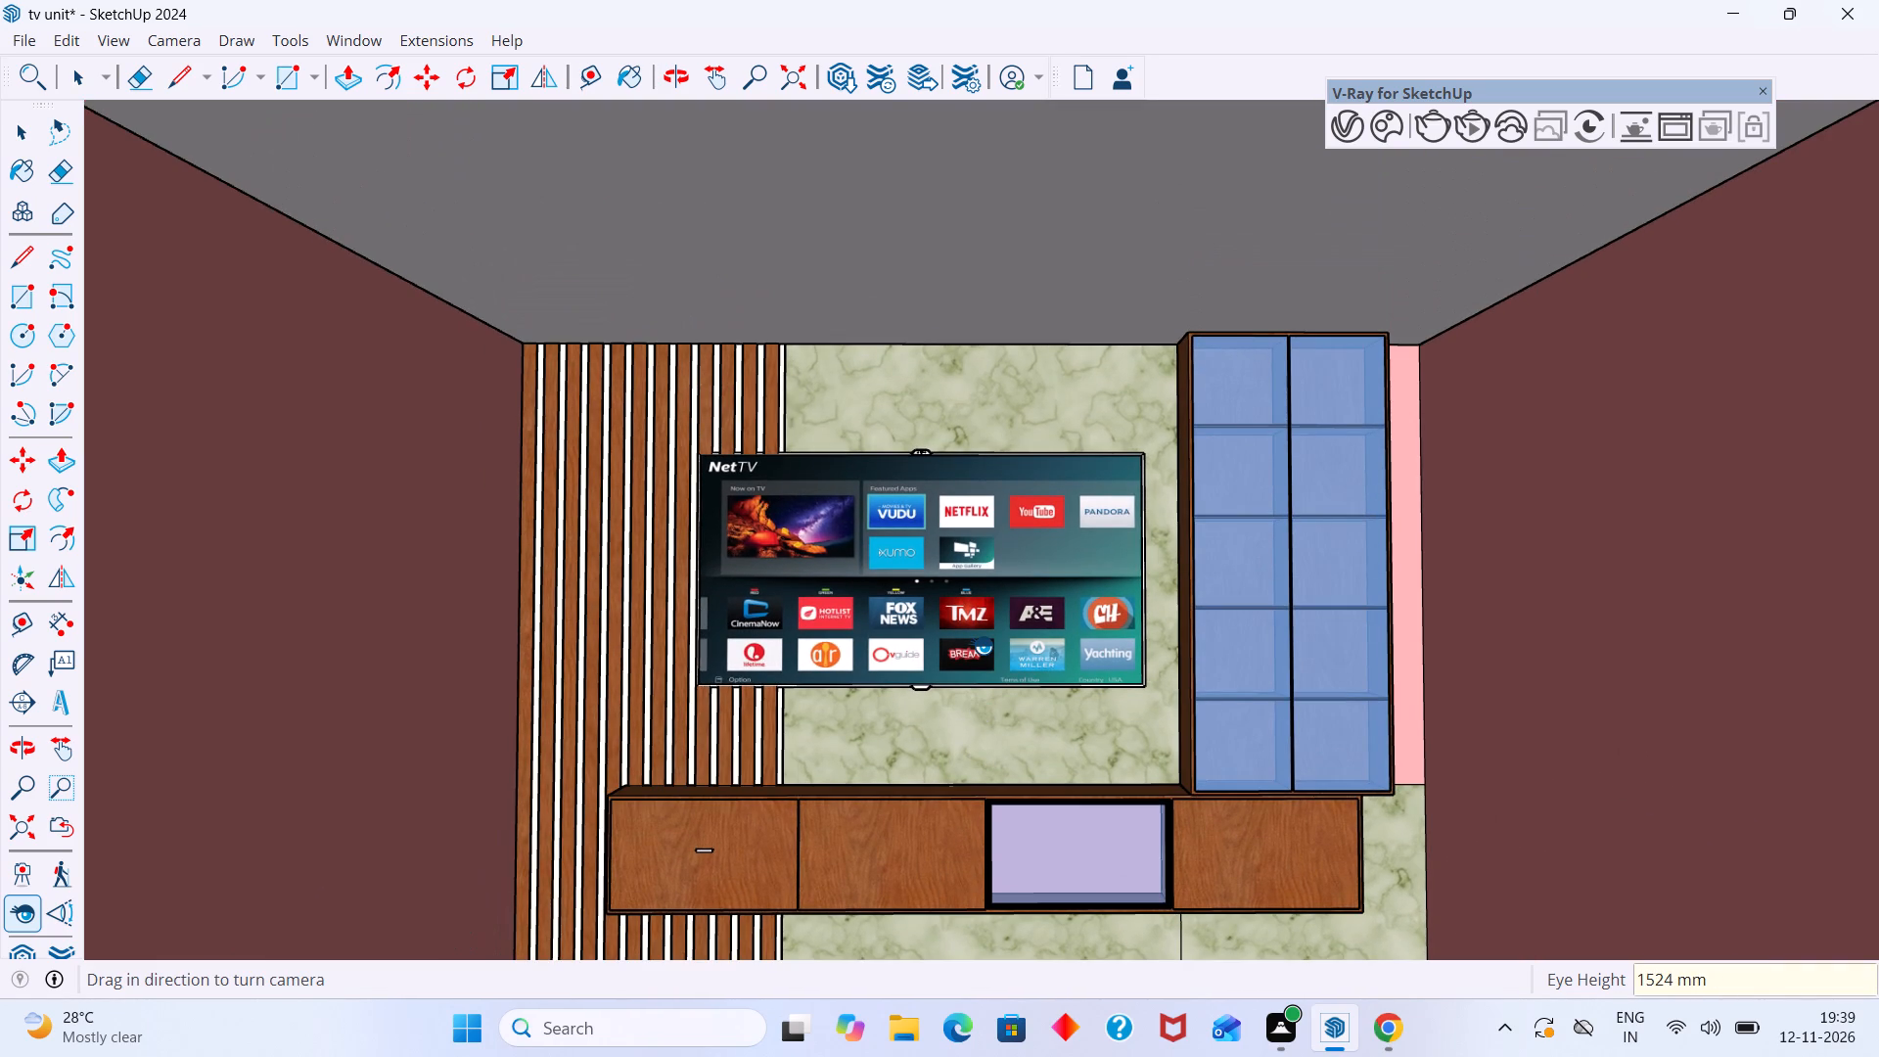
{"action": "key", "text": "Return"}
Pull the view back to frame the room's whole open front, facing the TV wall.
{"action": "scroll", "coordinate": [909, 603], "scroll_direction": "down", "scroll_amount": 4}
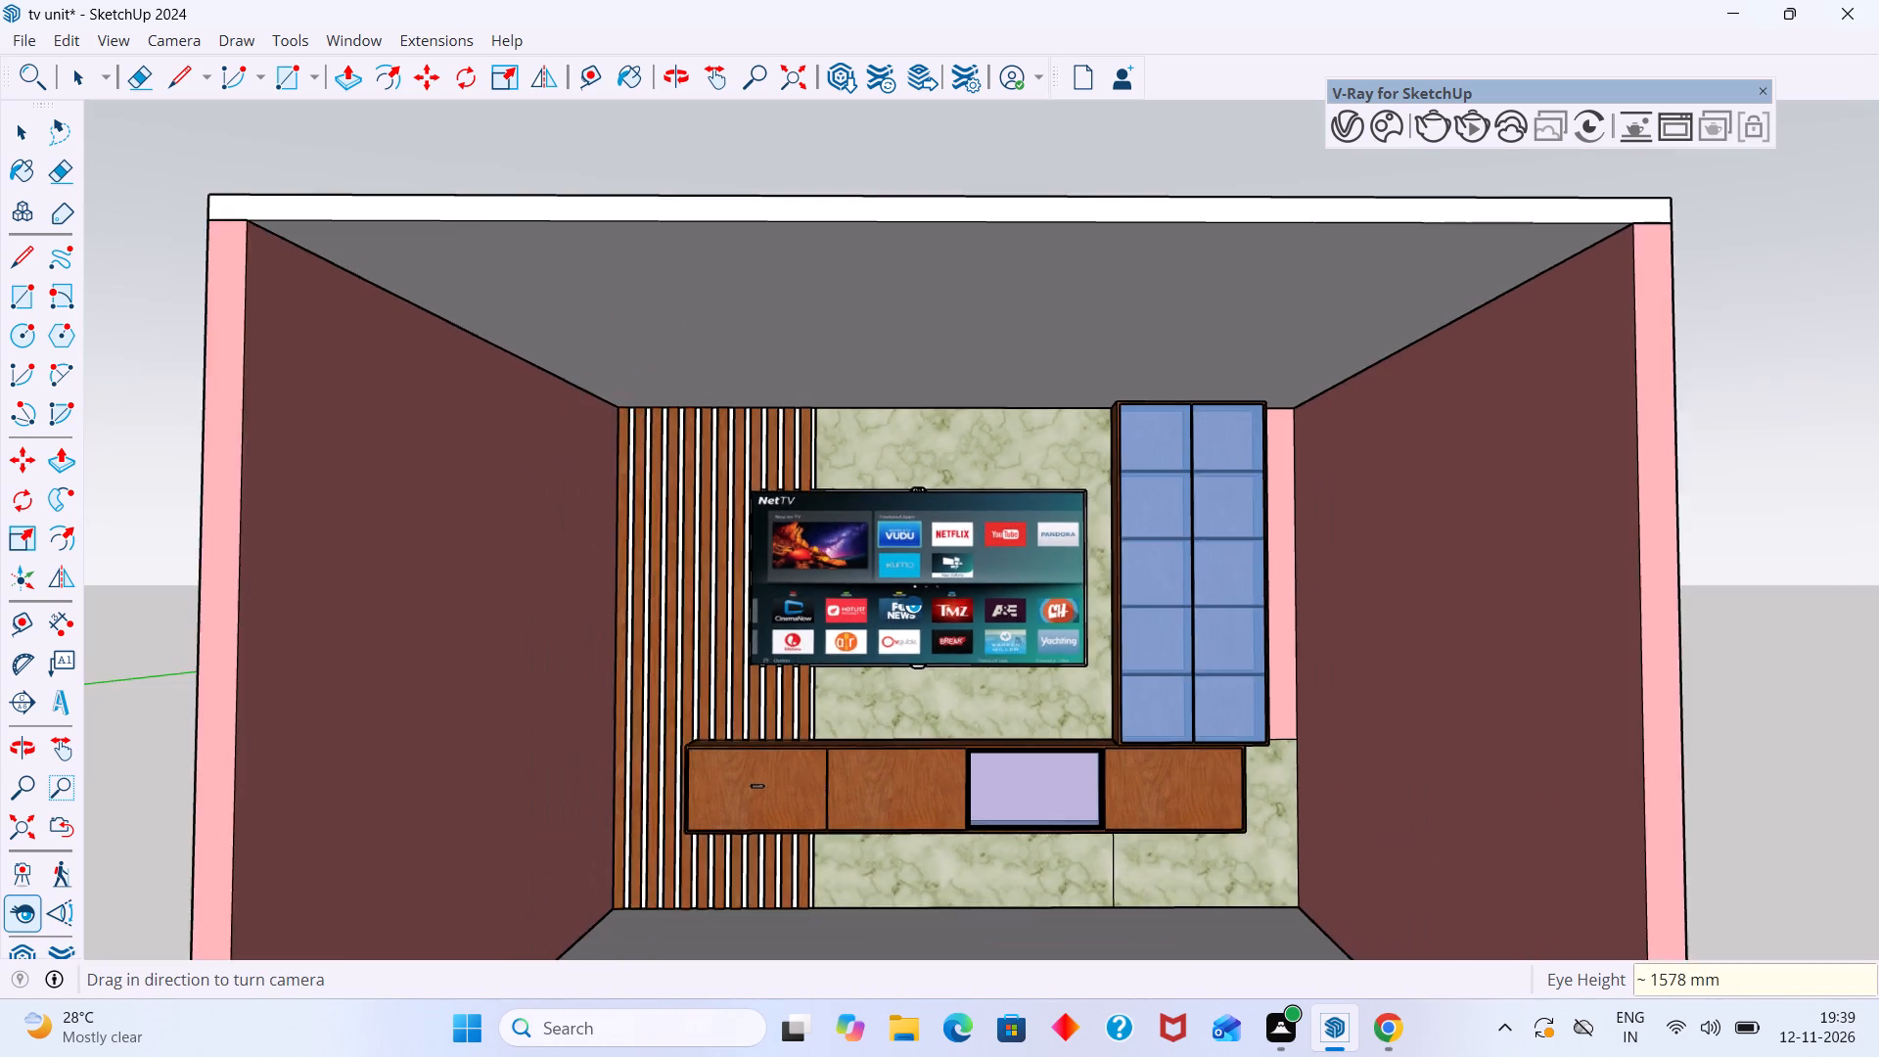
{"action": "scroll", "coordinate": [910, 604], "scroll_direction": "down", "scroll_amount": 5}
{"action": "middle_click_drag", "start_coordinate": [917, 607], "coordinate": [924, 639]}
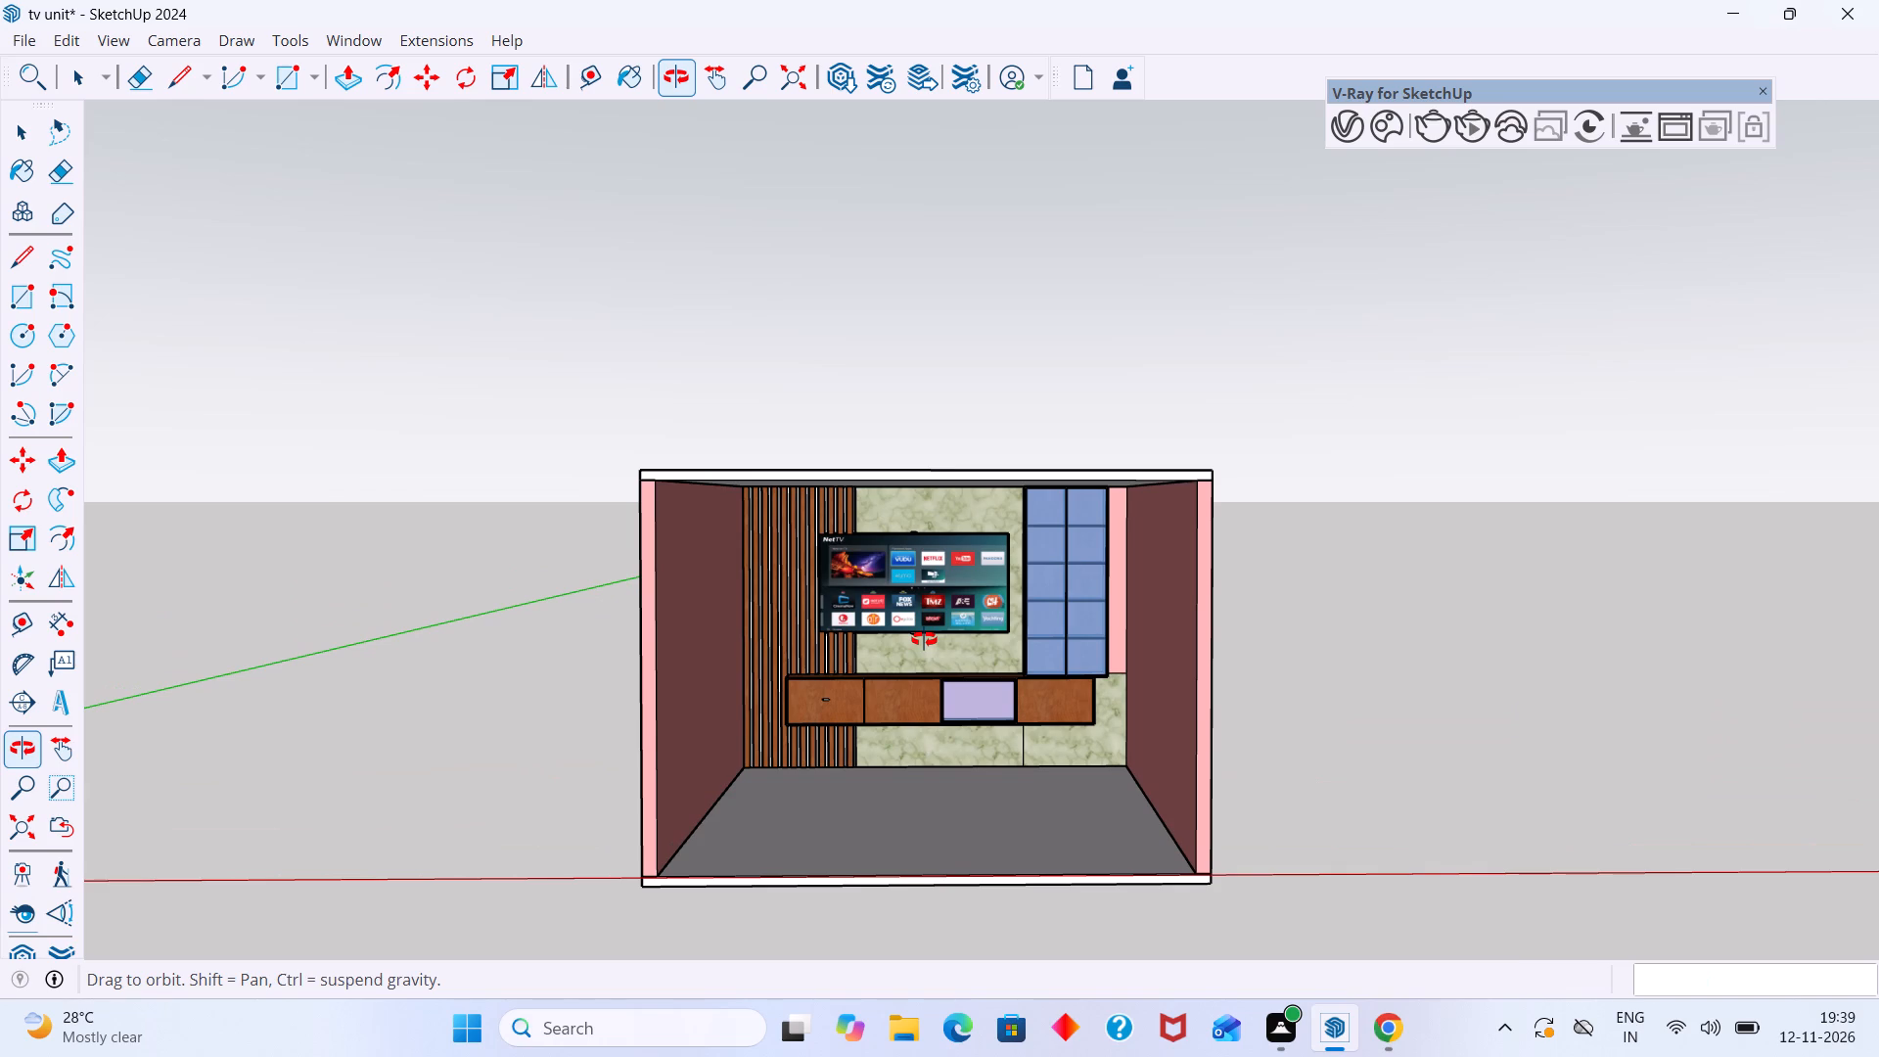
{"action": "middle_click_drag", "start_coordinate": [924, 639], "coordinate": [925, 639]}
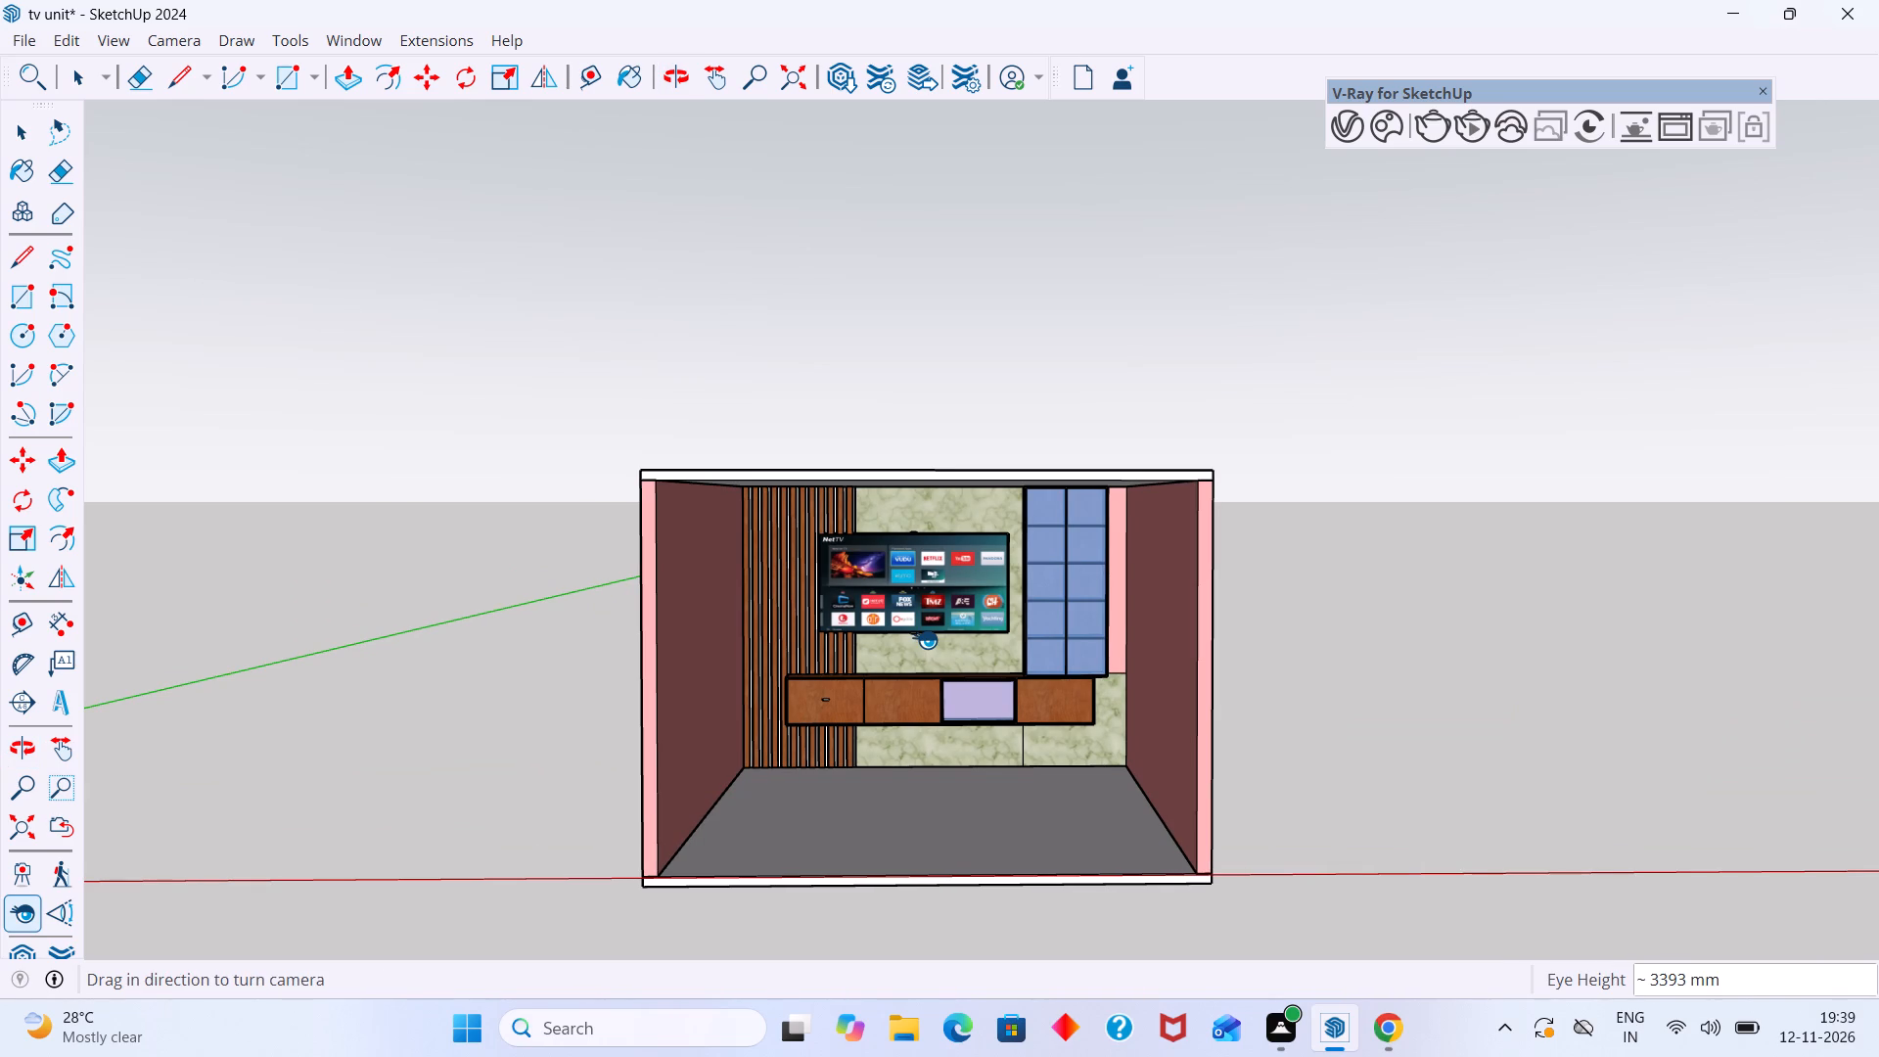
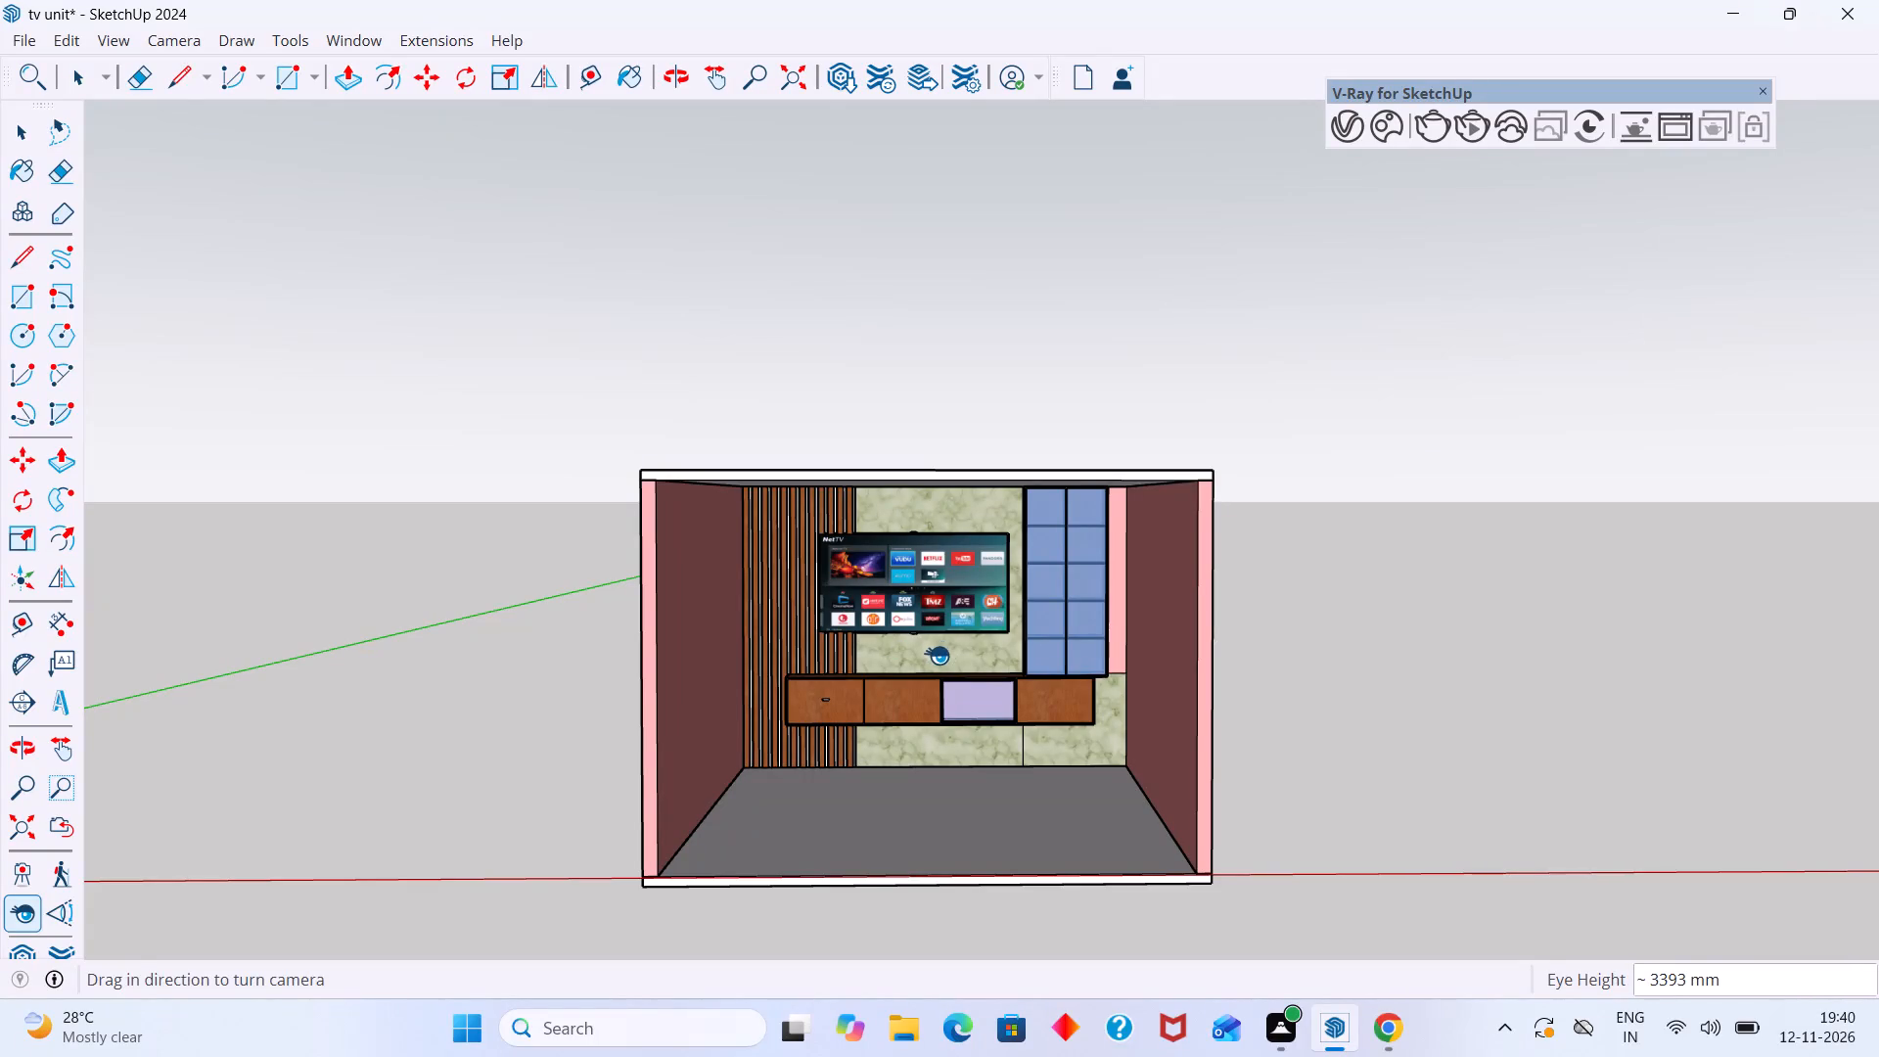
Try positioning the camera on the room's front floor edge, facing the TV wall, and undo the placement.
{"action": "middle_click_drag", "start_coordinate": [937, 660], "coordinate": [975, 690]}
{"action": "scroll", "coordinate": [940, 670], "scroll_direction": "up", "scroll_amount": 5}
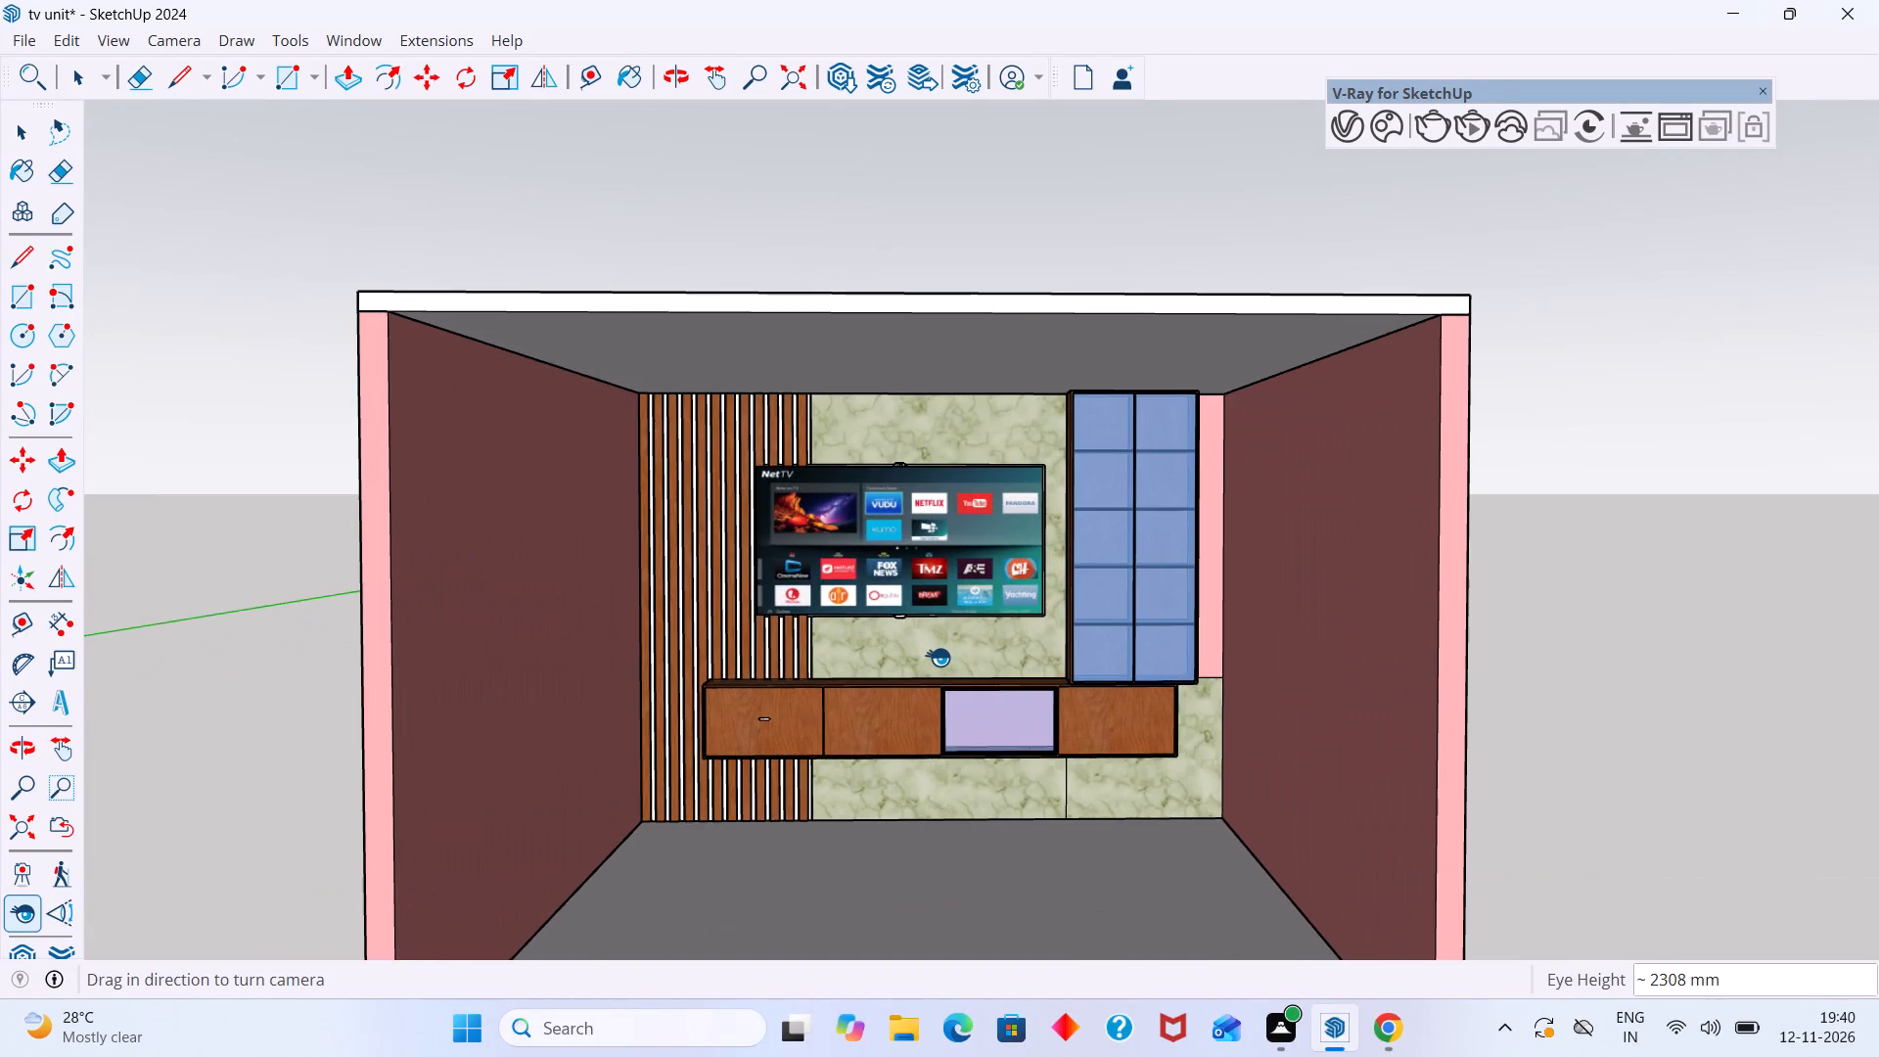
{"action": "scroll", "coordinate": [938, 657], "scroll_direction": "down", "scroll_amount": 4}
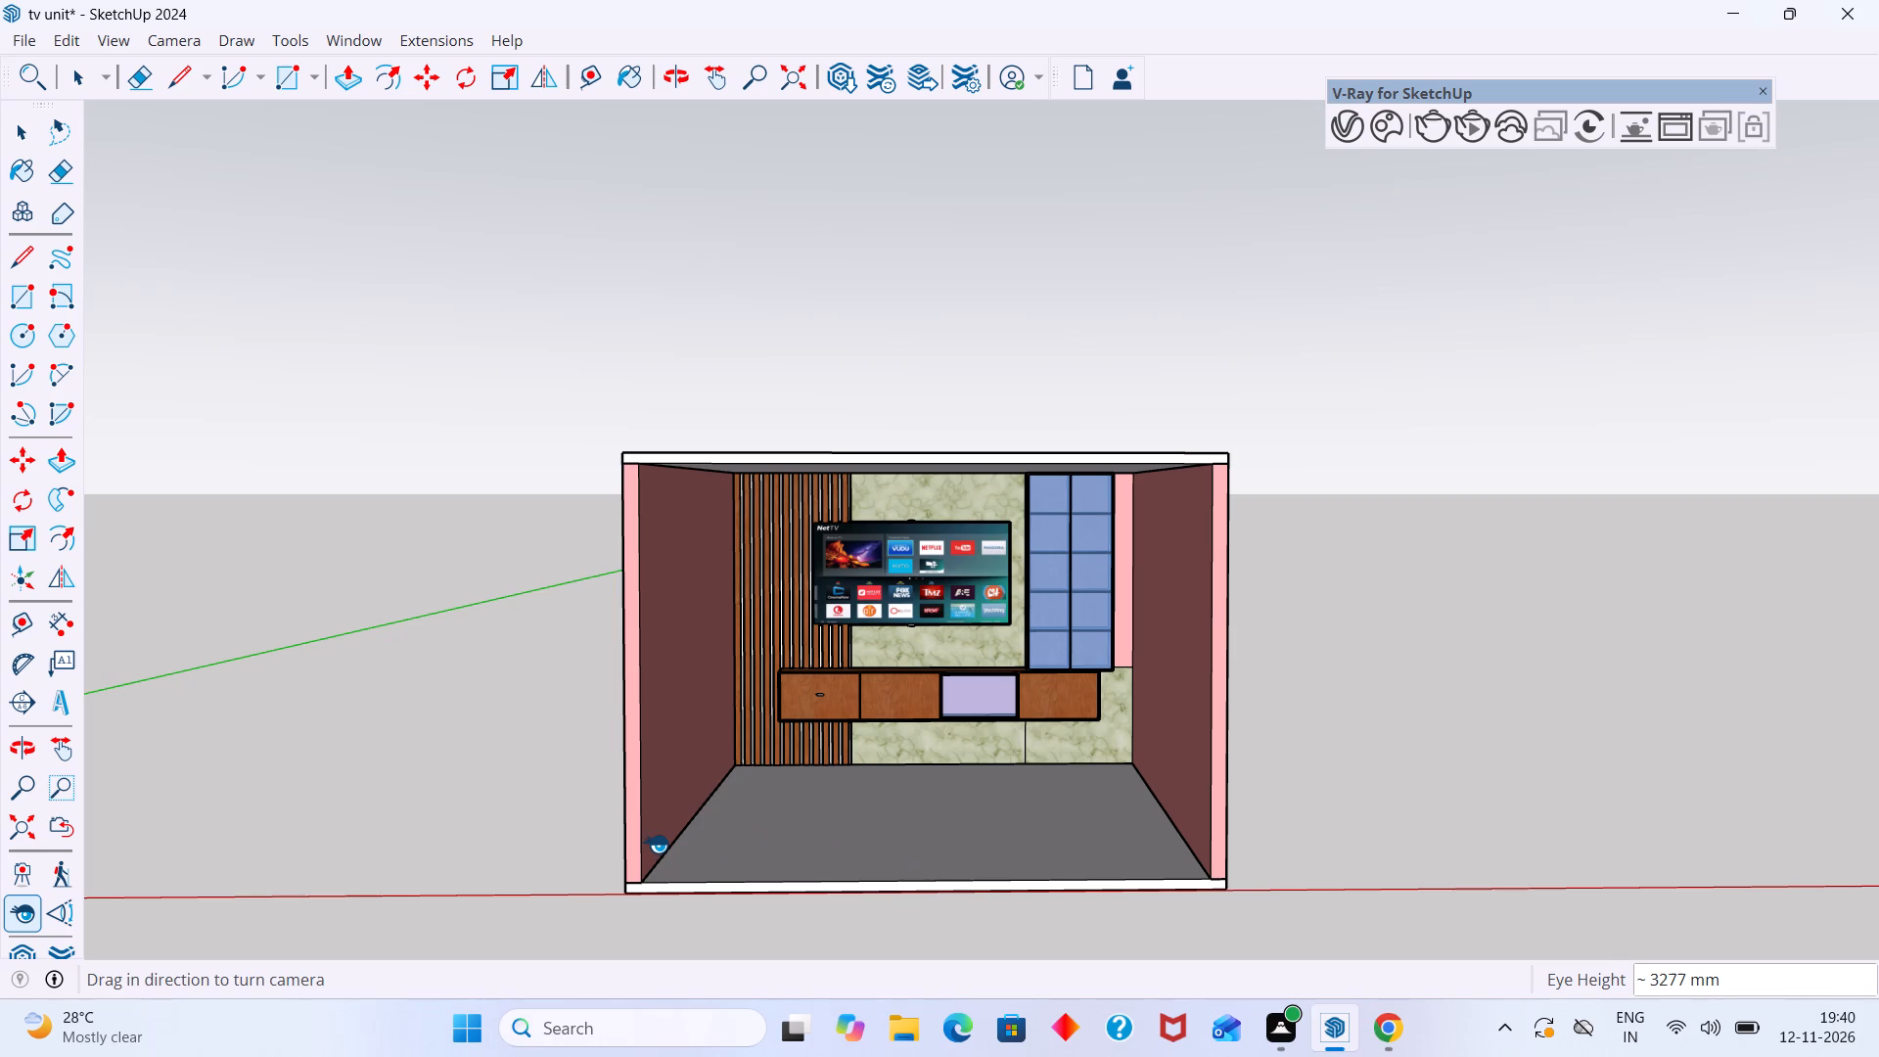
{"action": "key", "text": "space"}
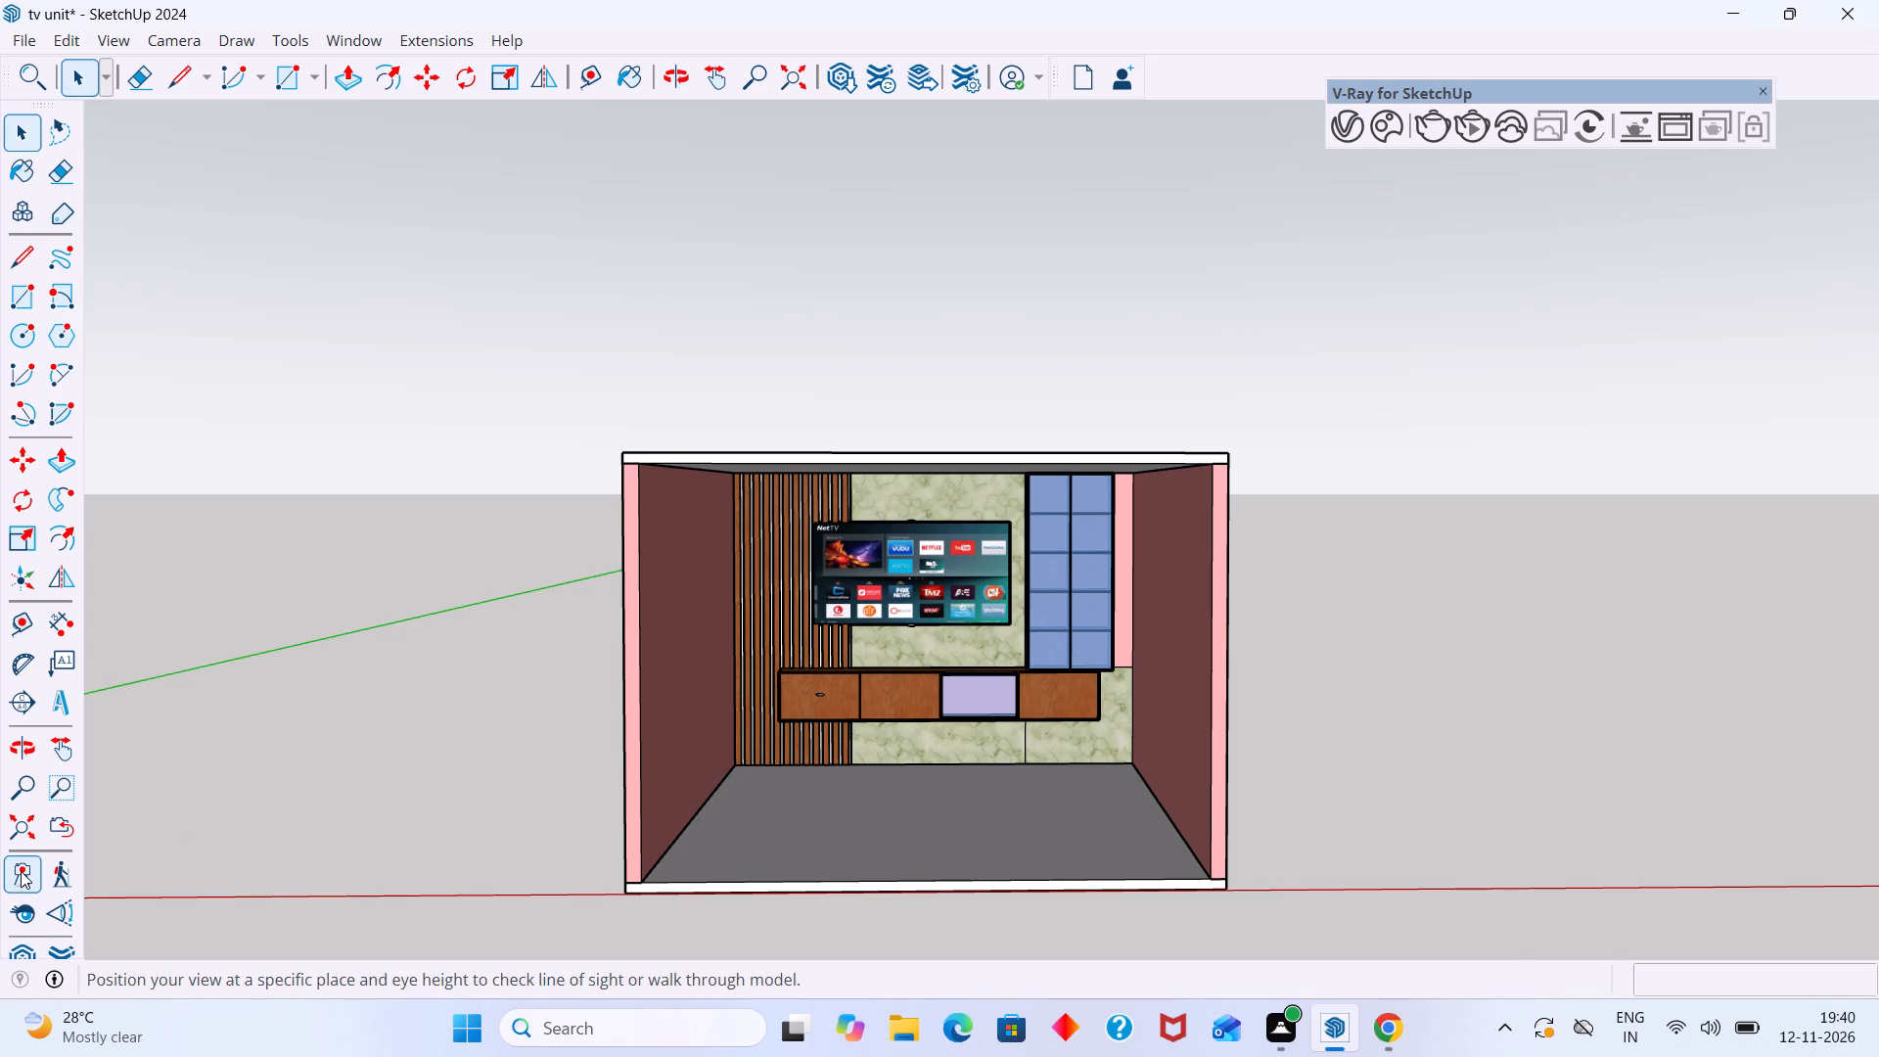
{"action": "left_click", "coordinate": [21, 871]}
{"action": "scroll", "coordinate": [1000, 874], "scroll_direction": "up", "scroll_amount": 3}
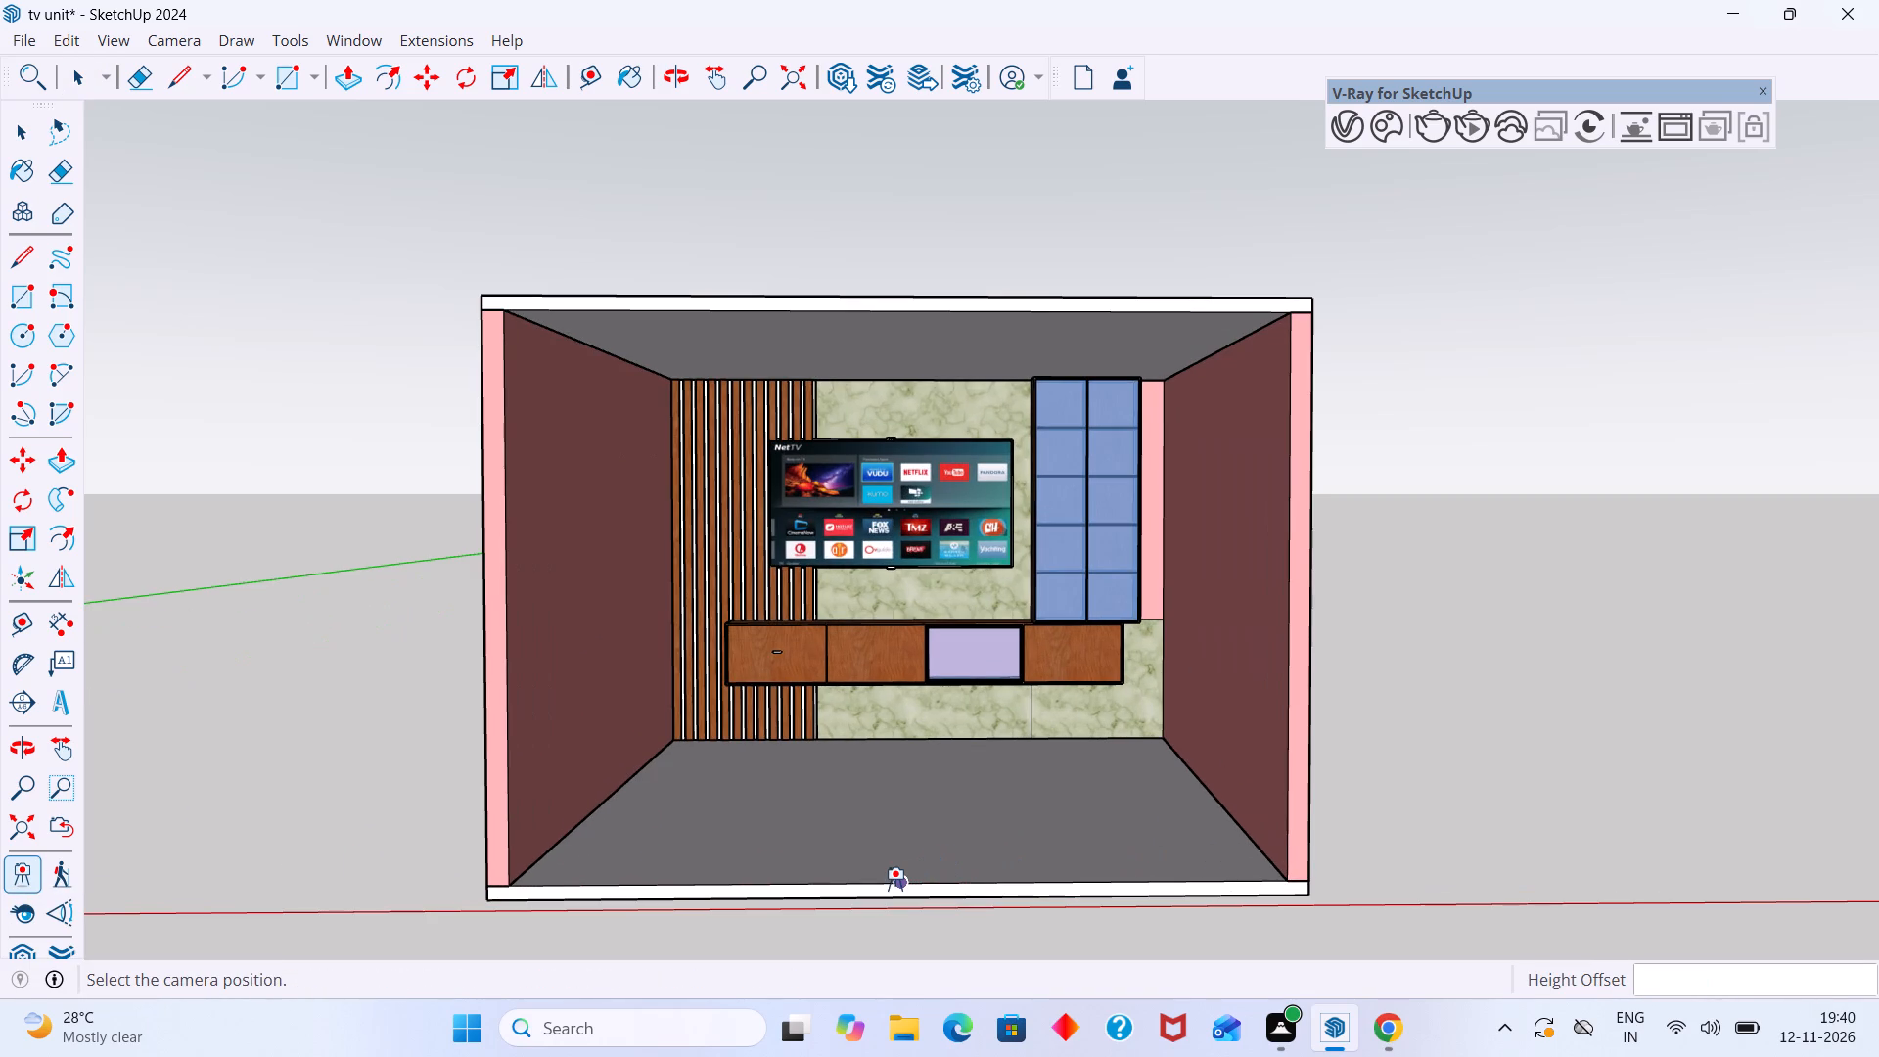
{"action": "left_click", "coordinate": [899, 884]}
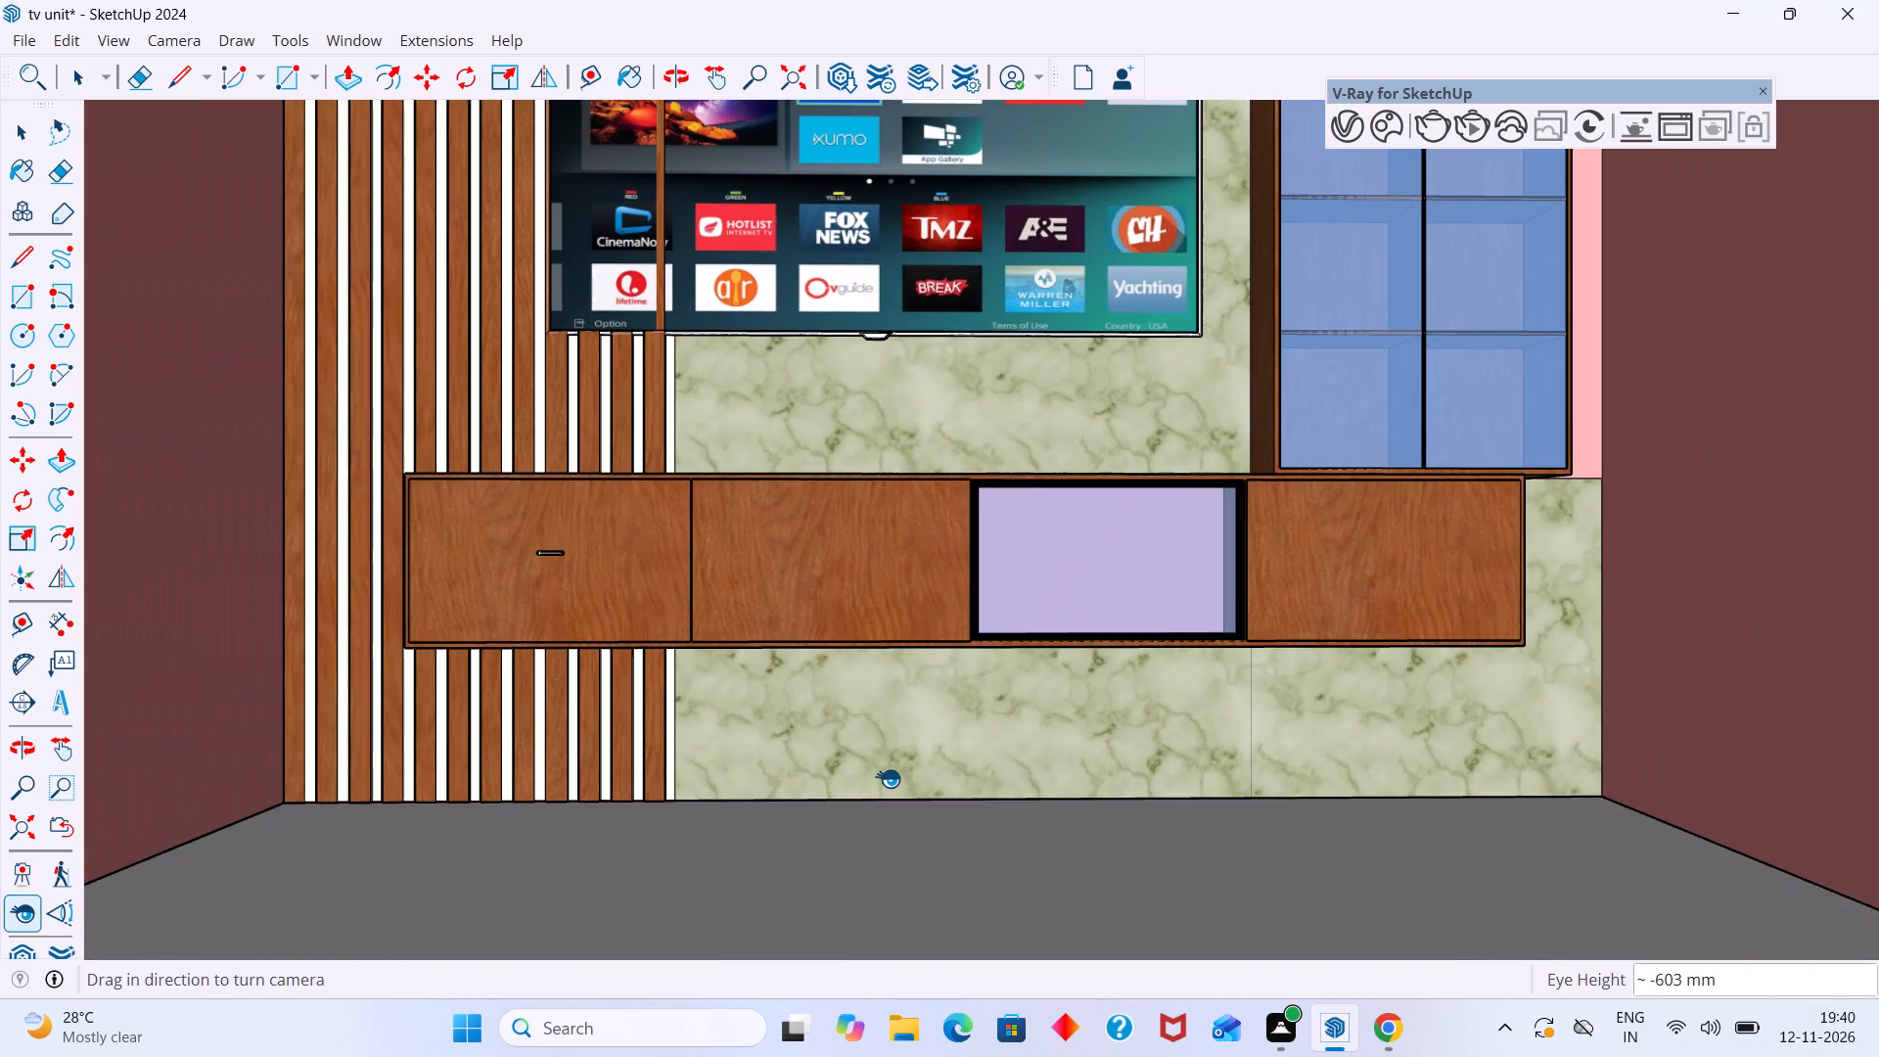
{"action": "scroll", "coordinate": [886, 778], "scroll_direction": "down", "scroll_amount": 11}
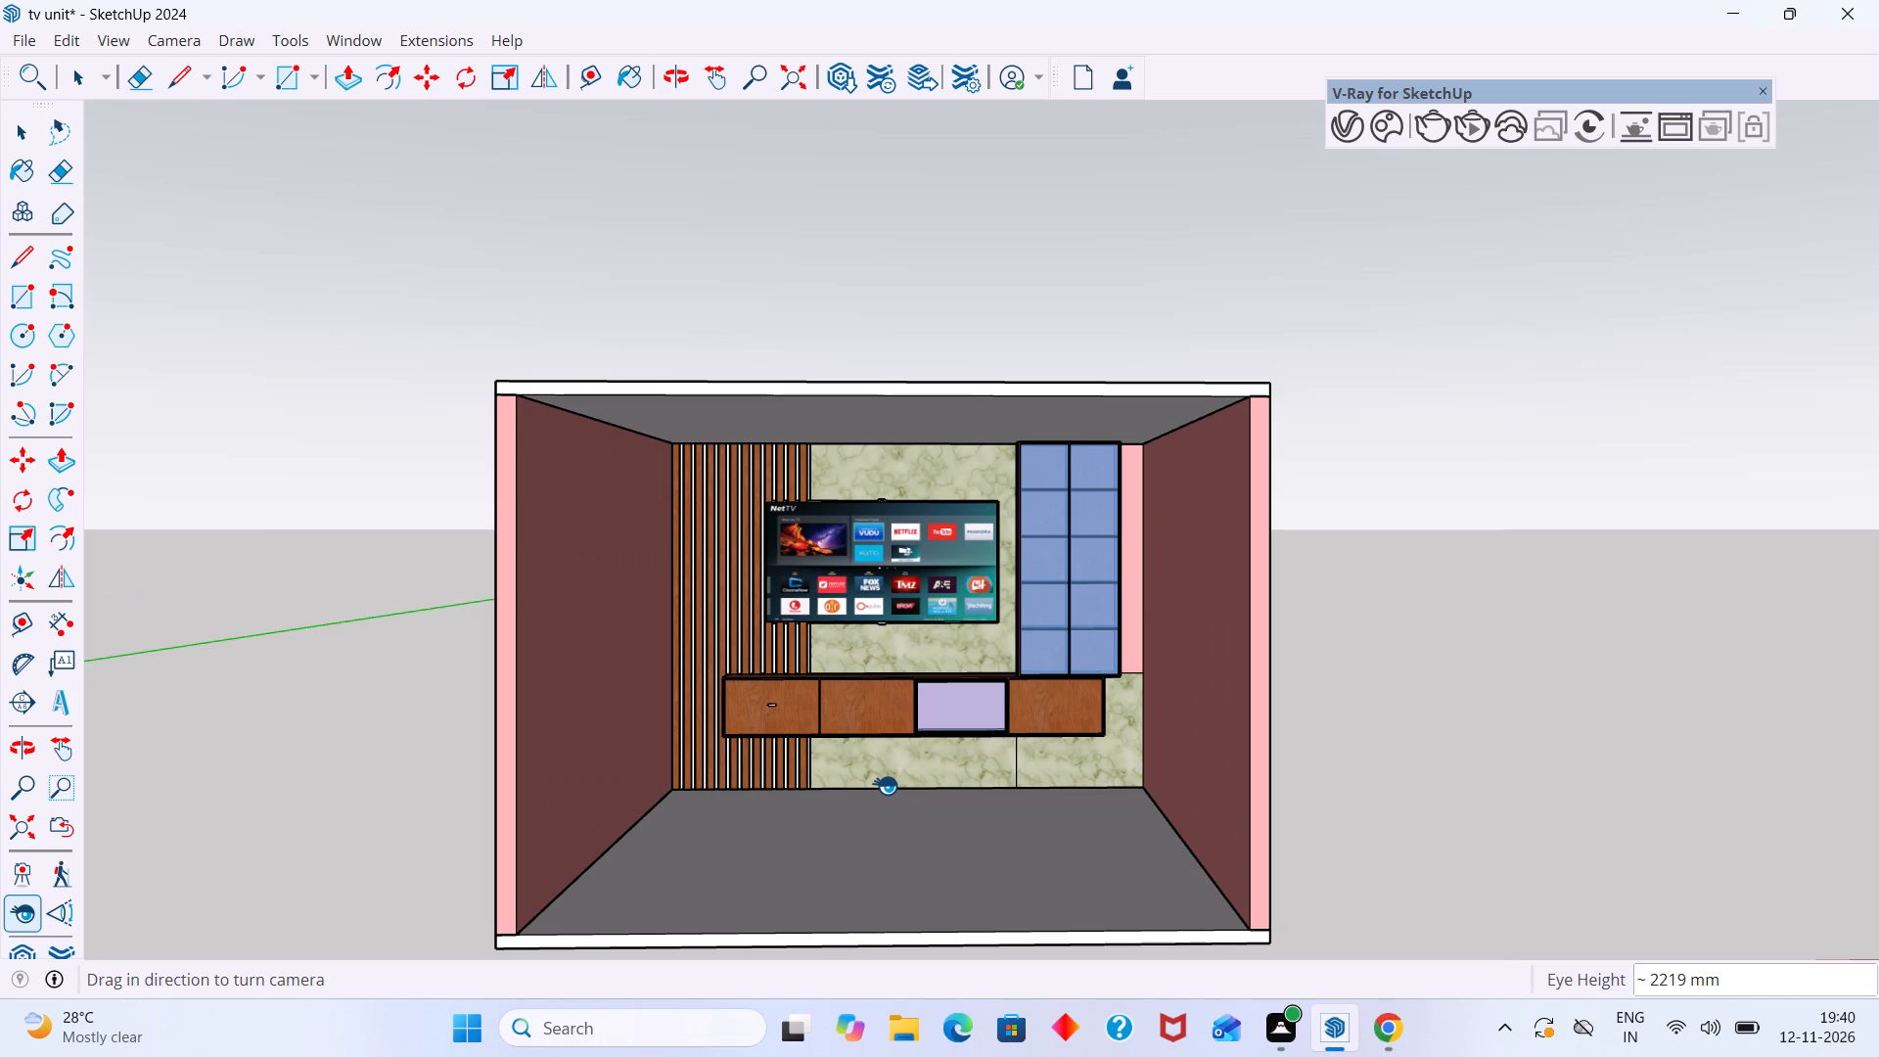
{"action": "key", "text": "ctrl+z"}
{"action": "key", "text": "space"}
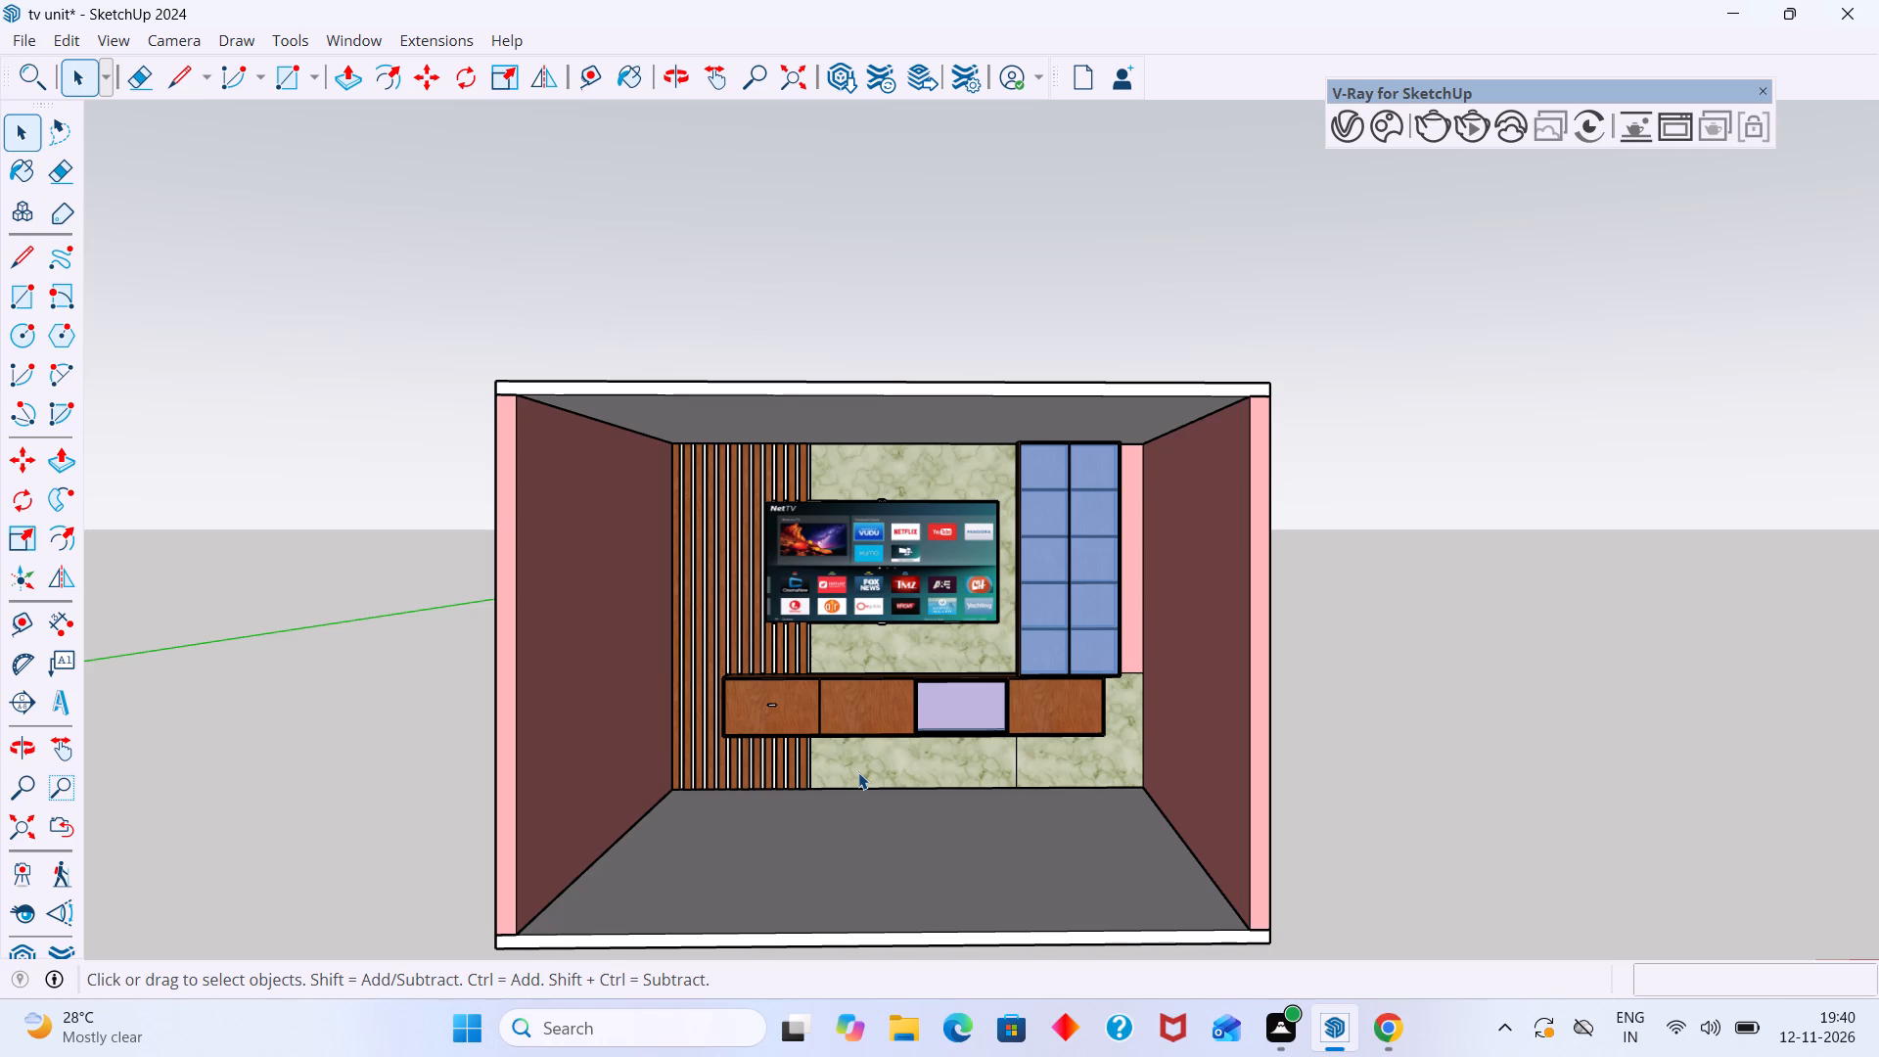
Position the camera at the midpoint of the room's front floor edge, aimed just below the TV, with an eye height of 4'.
{"action": "scroll", "coordinate": [702, 782], "scroll_direction": "down", "scroll_amount": 2}
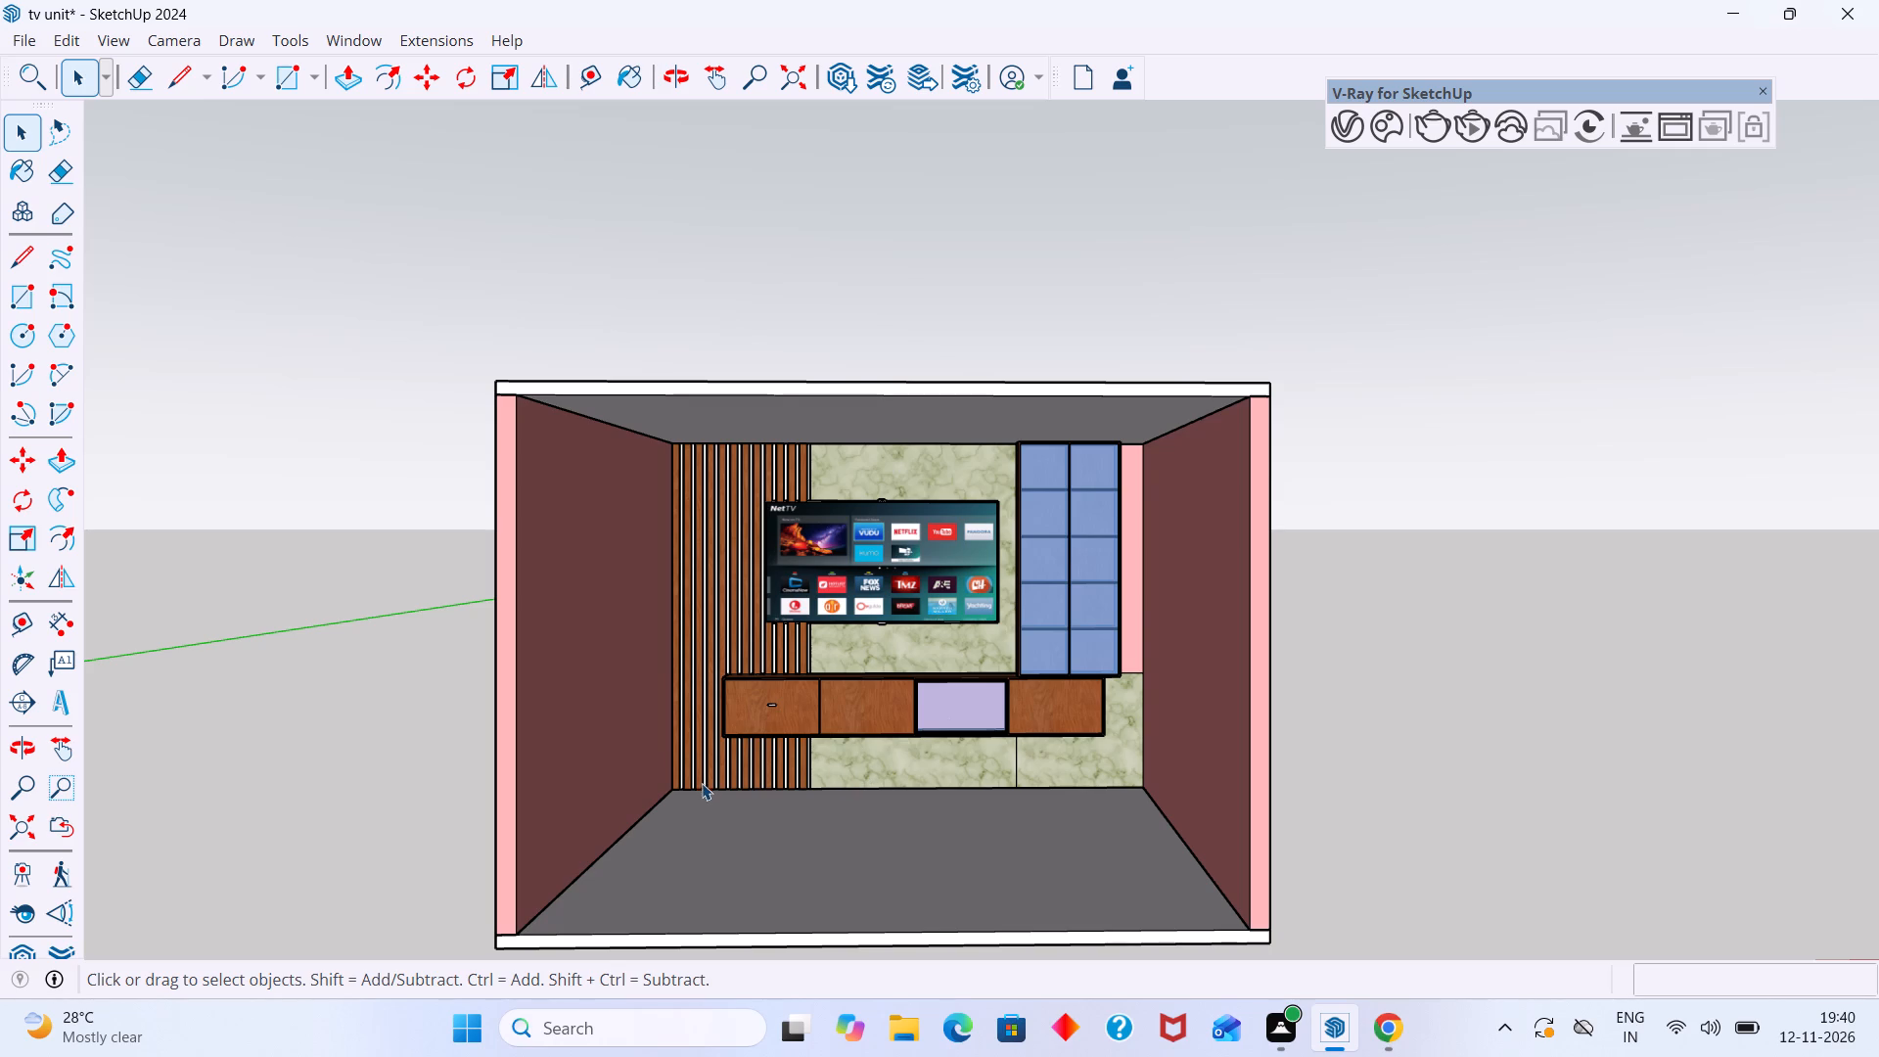
{"action": "scroll", "coordinate": [702, 783], "scroll_direction": "down", "scroll_amount": 13}
{"action": "middle_click", "coordinate": [698, 781]}
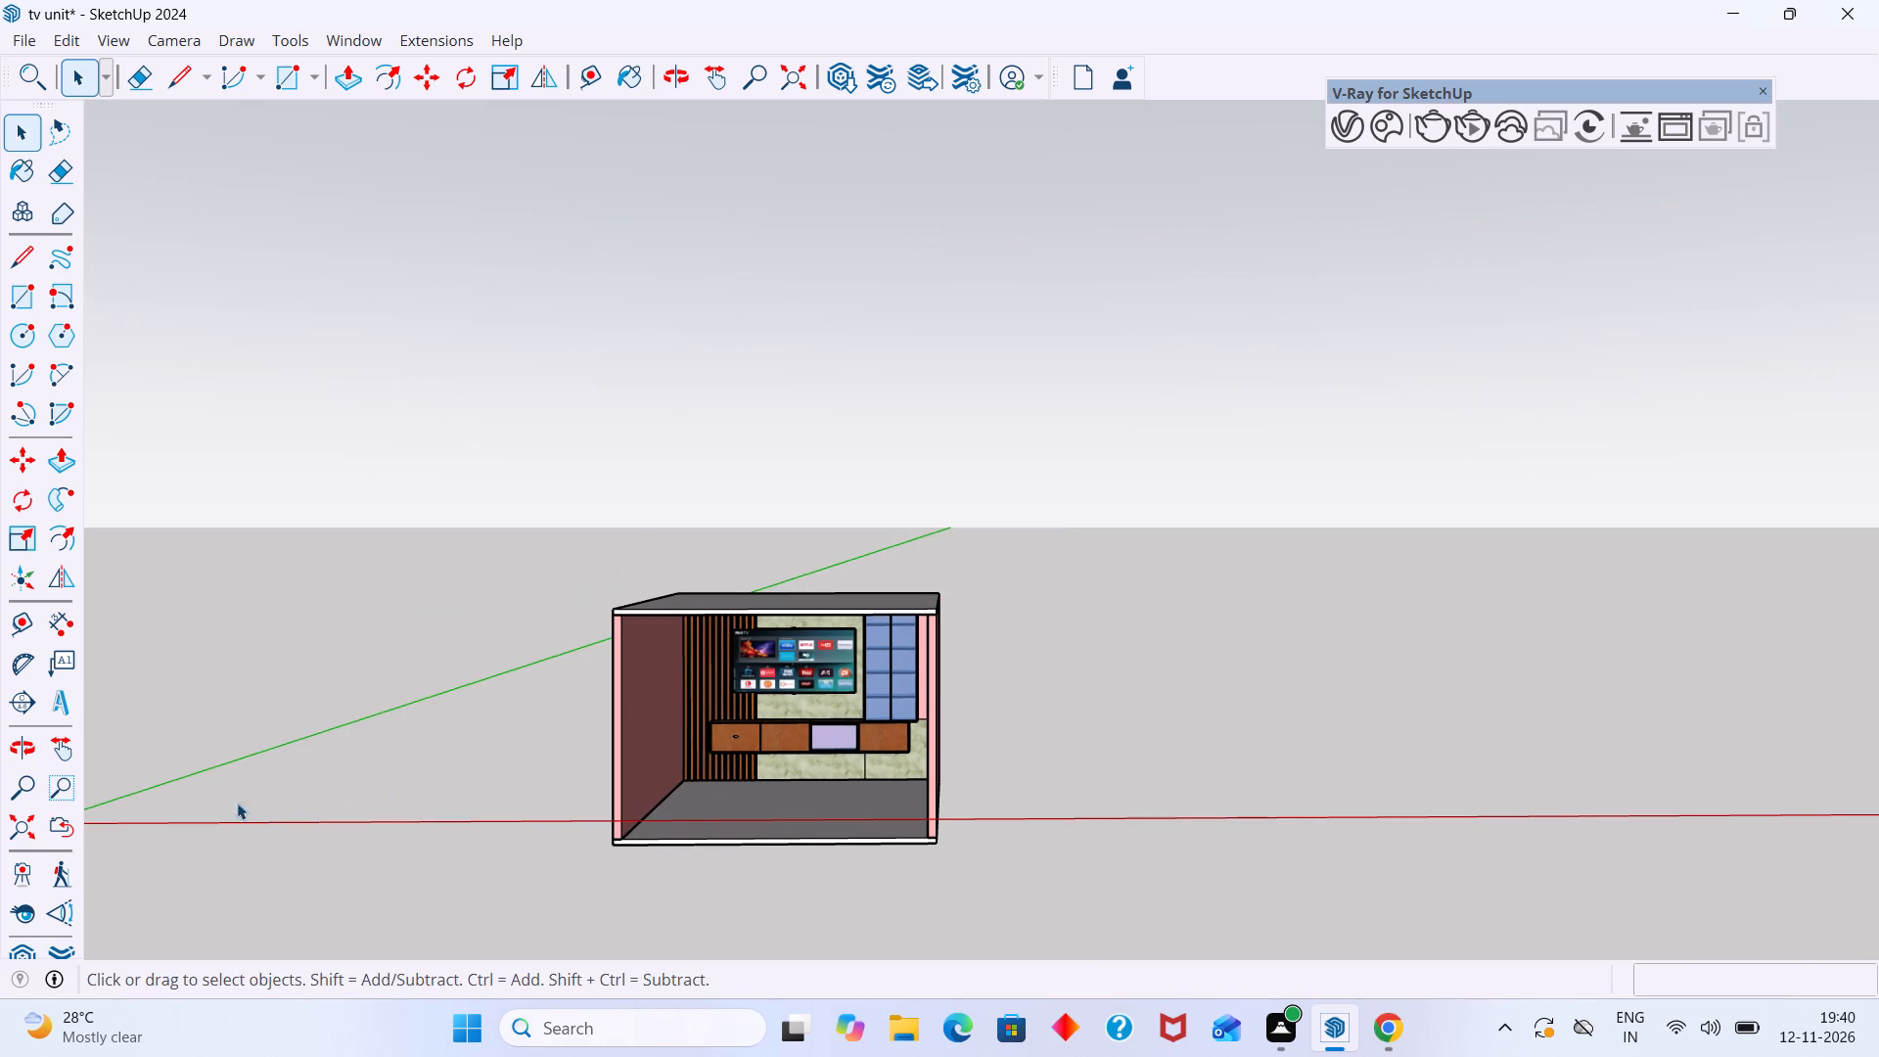
{"action": "left_click", "coordinate": [15, 867]}
{"action": "scroll", "coordinate": [866, 849], "scroll_direction": "up", "scroll_amount": 2}
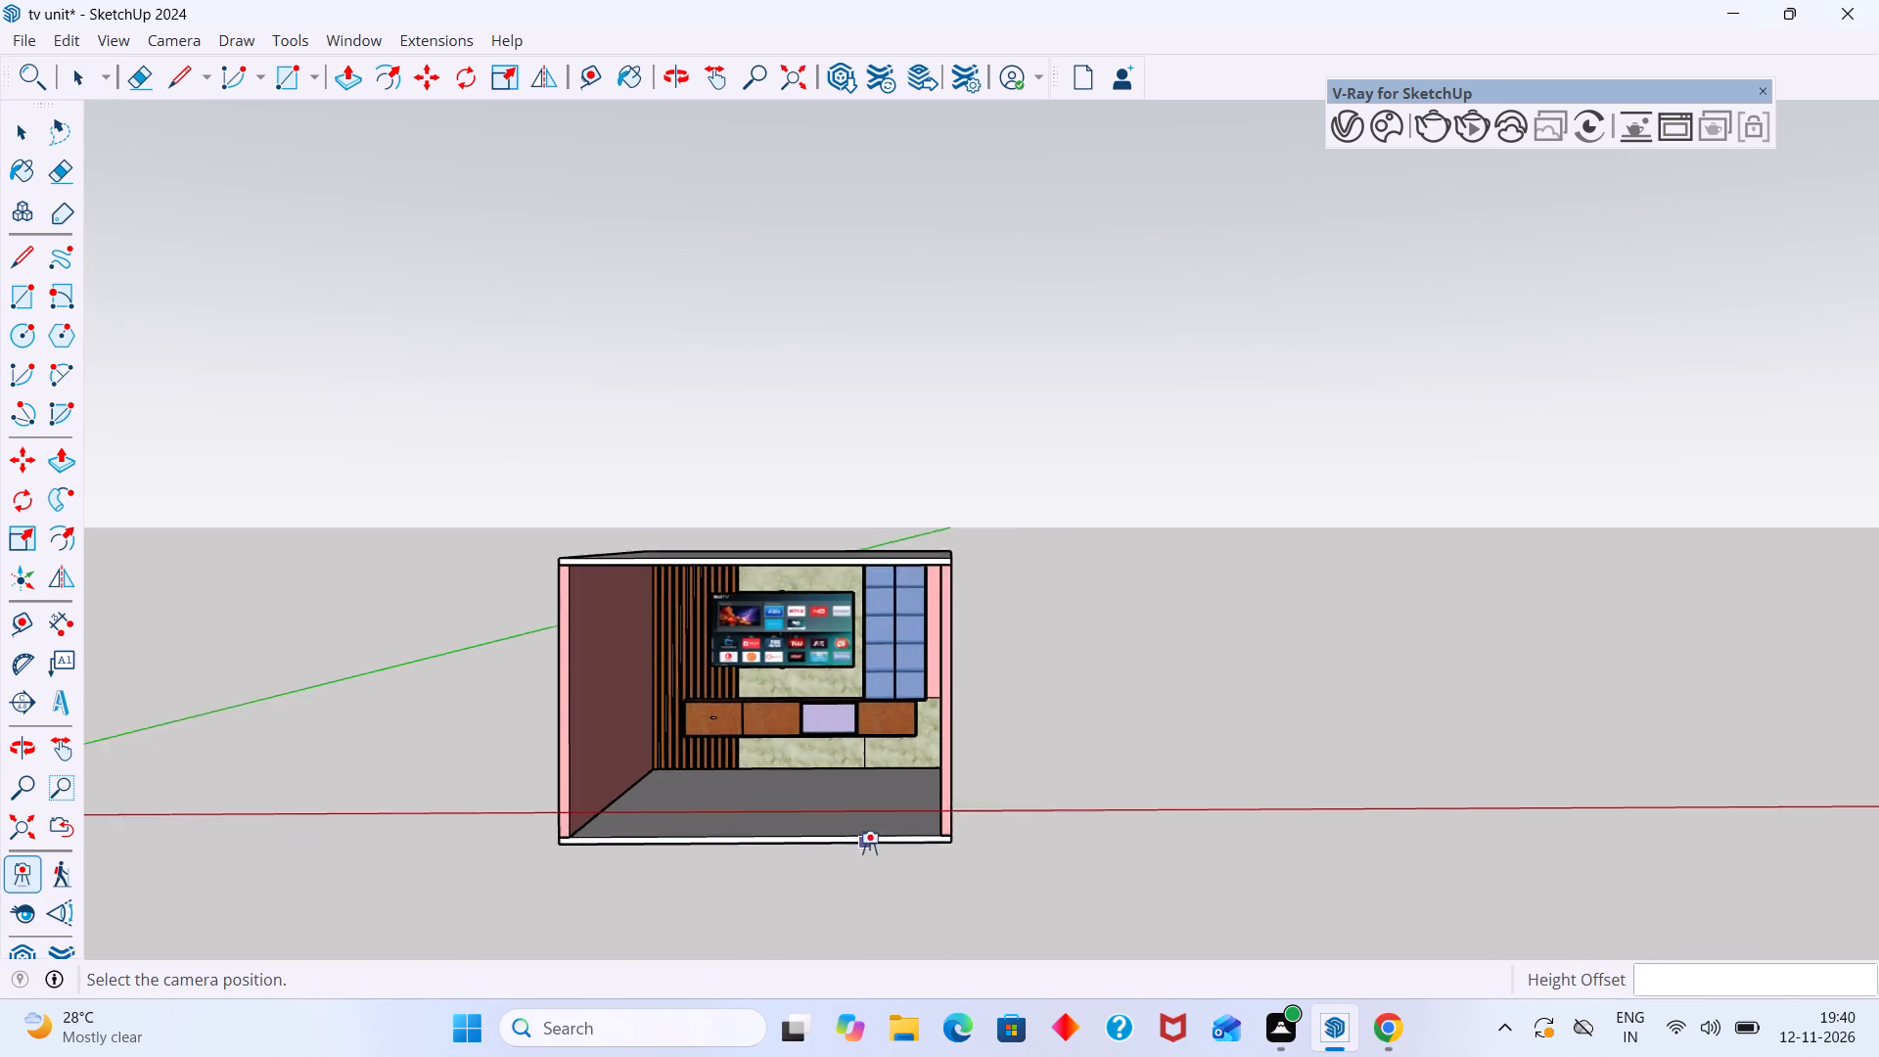
{"action": "scroll", "coordinate": [869, 848], "scroll_direction": "up", "scroll_amount": 3}
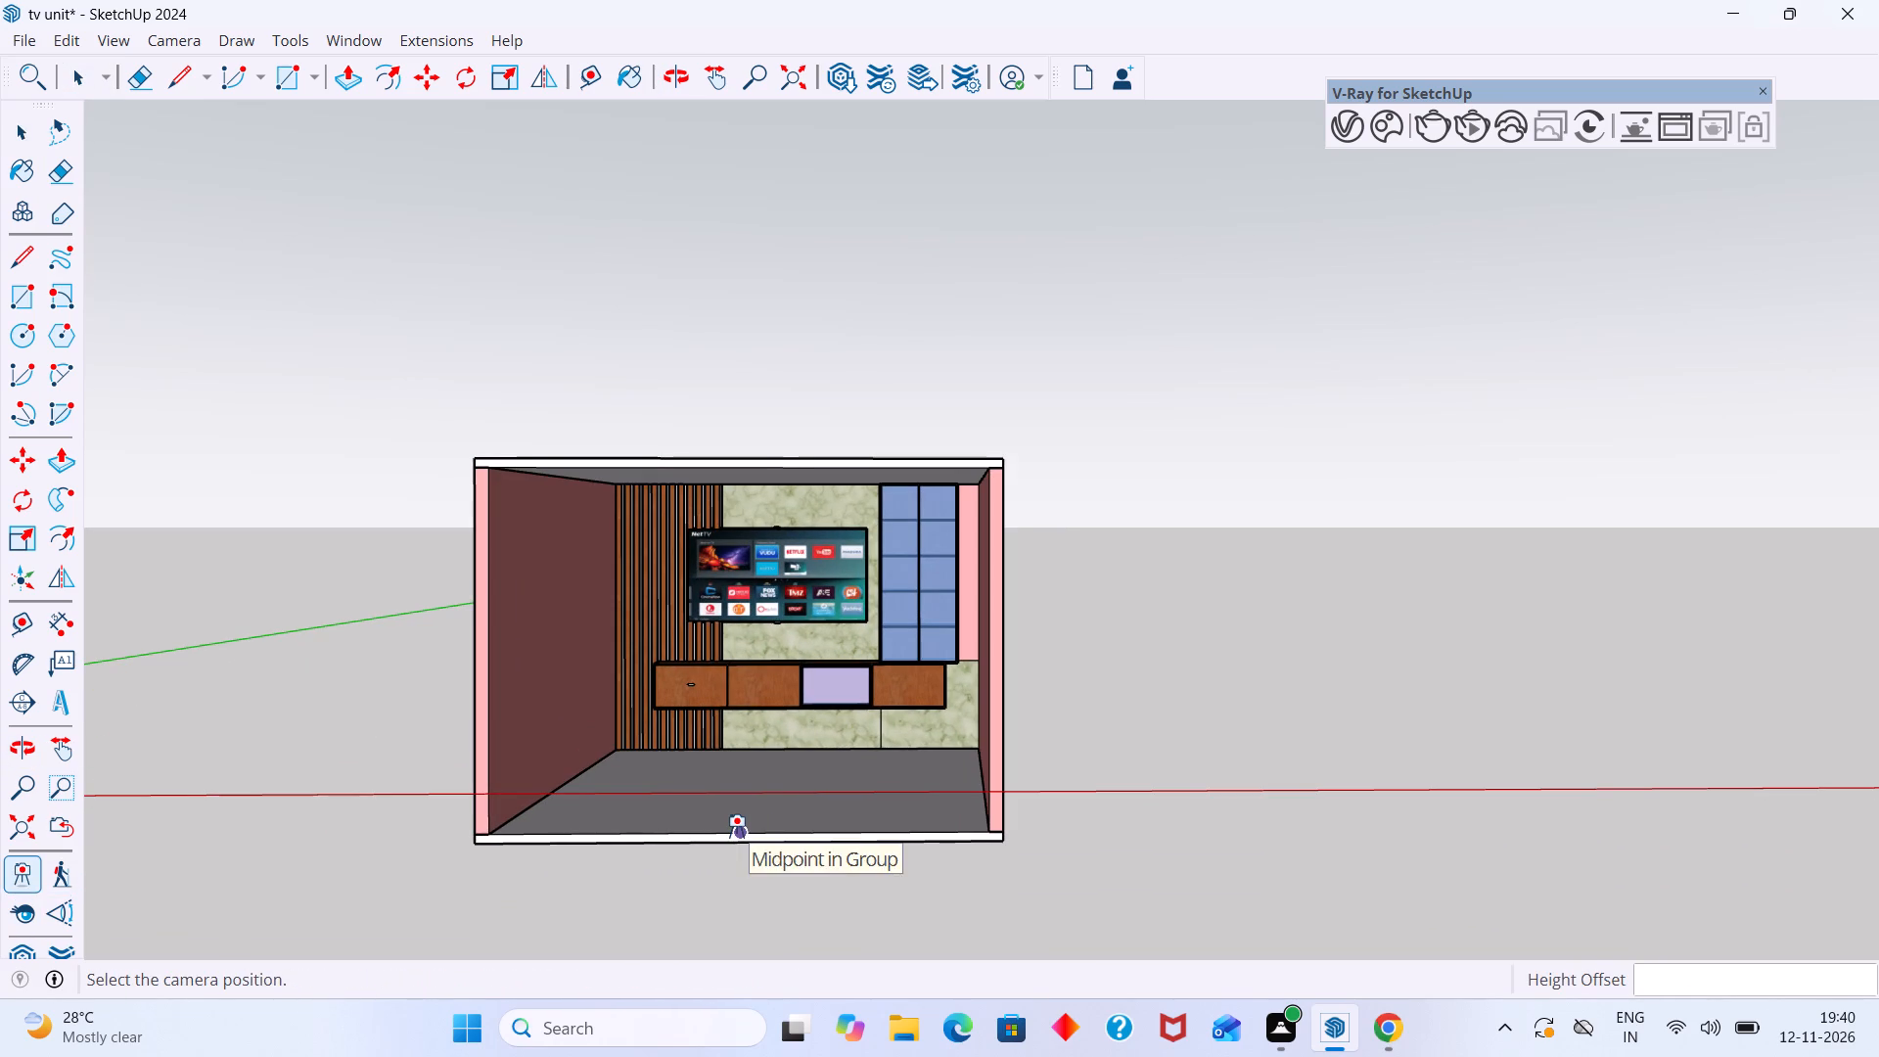
{"action": "left_click_drag", "start_coordinate": [738, 831], "coordinate": [775, 632]}
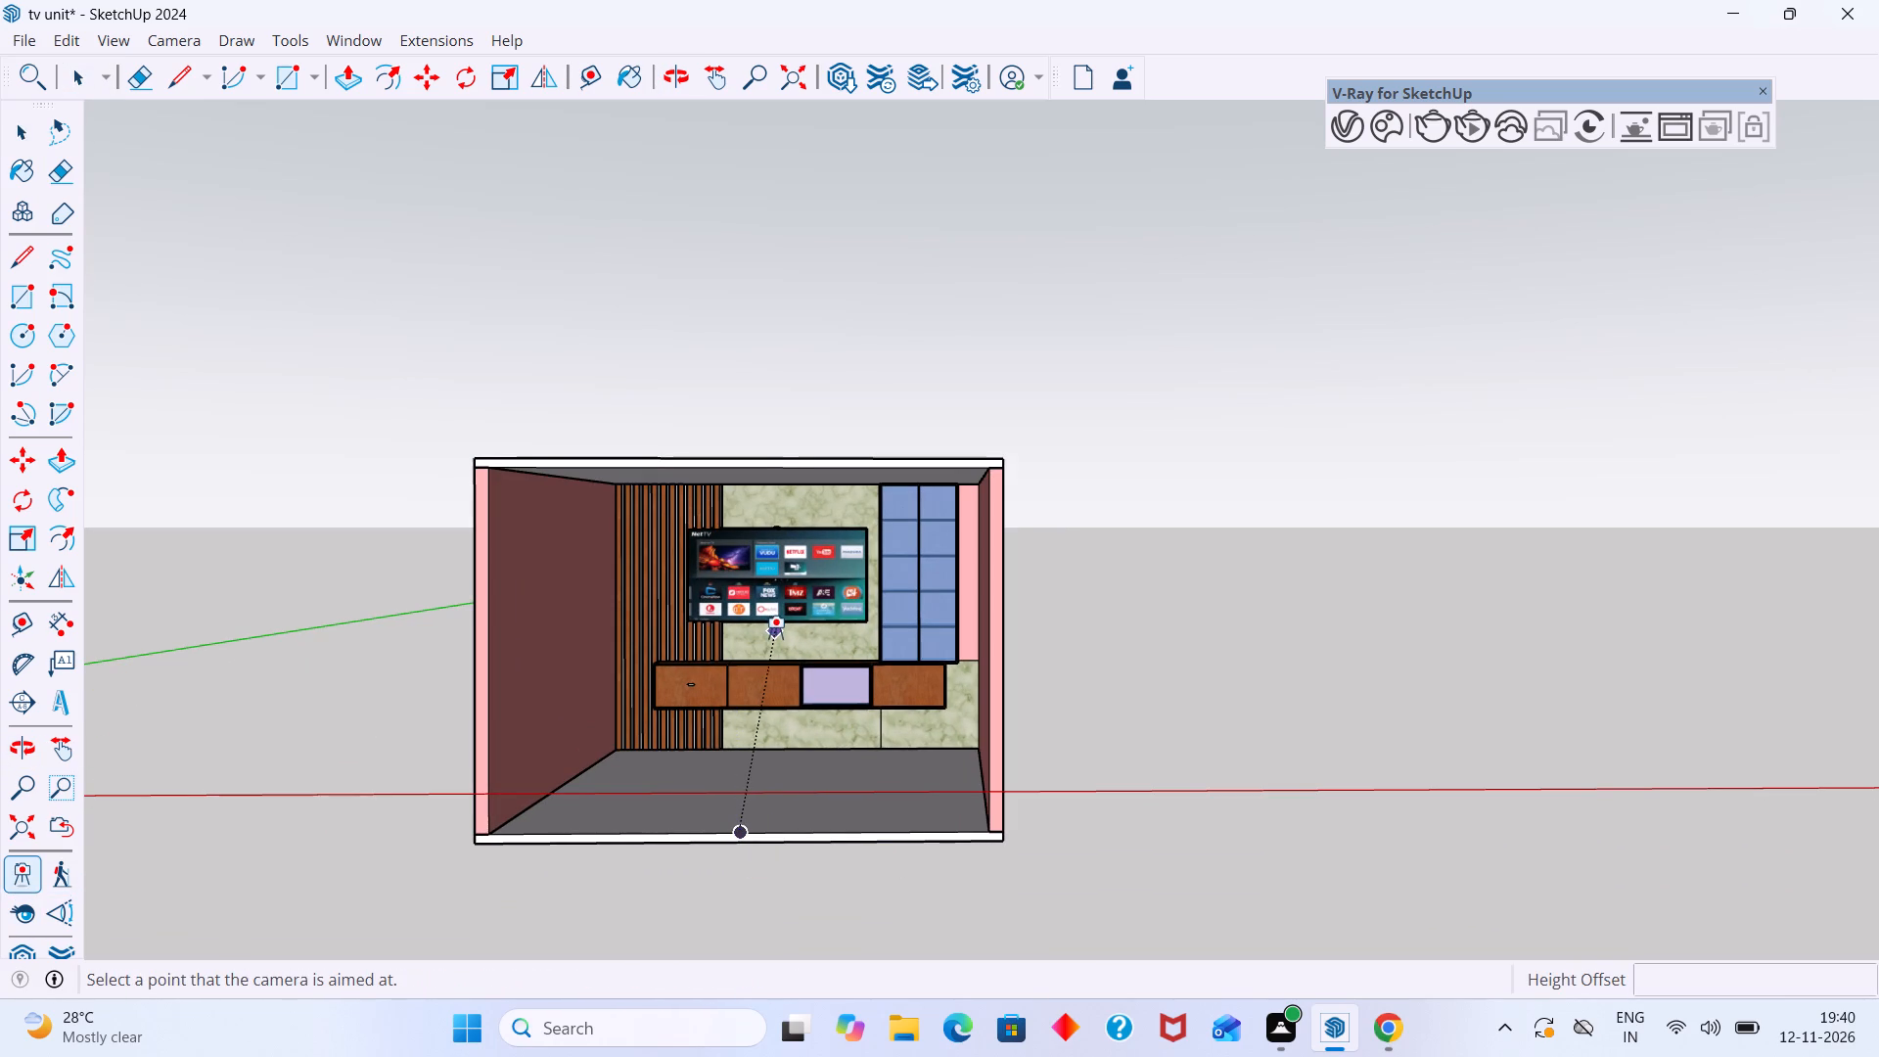
{"action": "left_click_drag", "start_coordinate": [775, 632], "coordinate": [776, 617]}
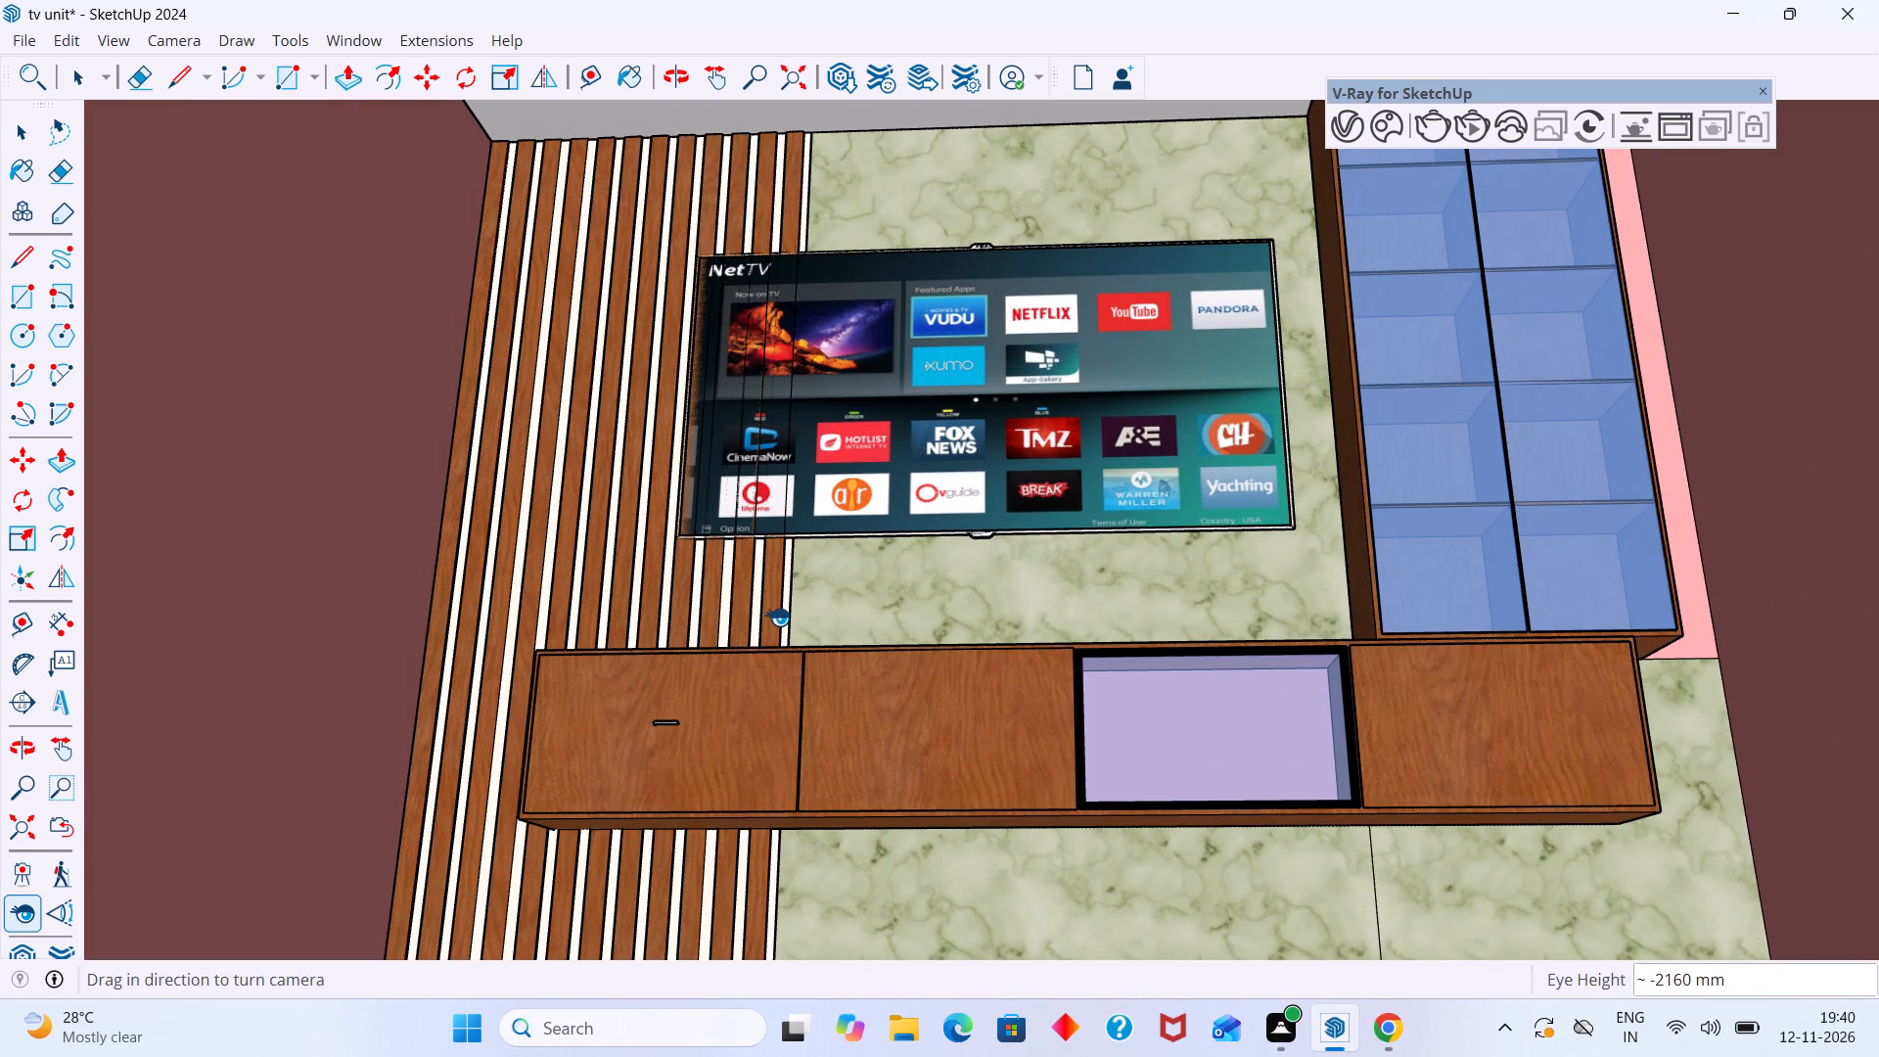
{"action": "scroll", "coordinate": [777, 617], "scroll_direction": "down", "scroll_amount": 2}
{"action": "middle_click_drag", "start_coordinate": [777, 621], "coordinate": [777, 704]}
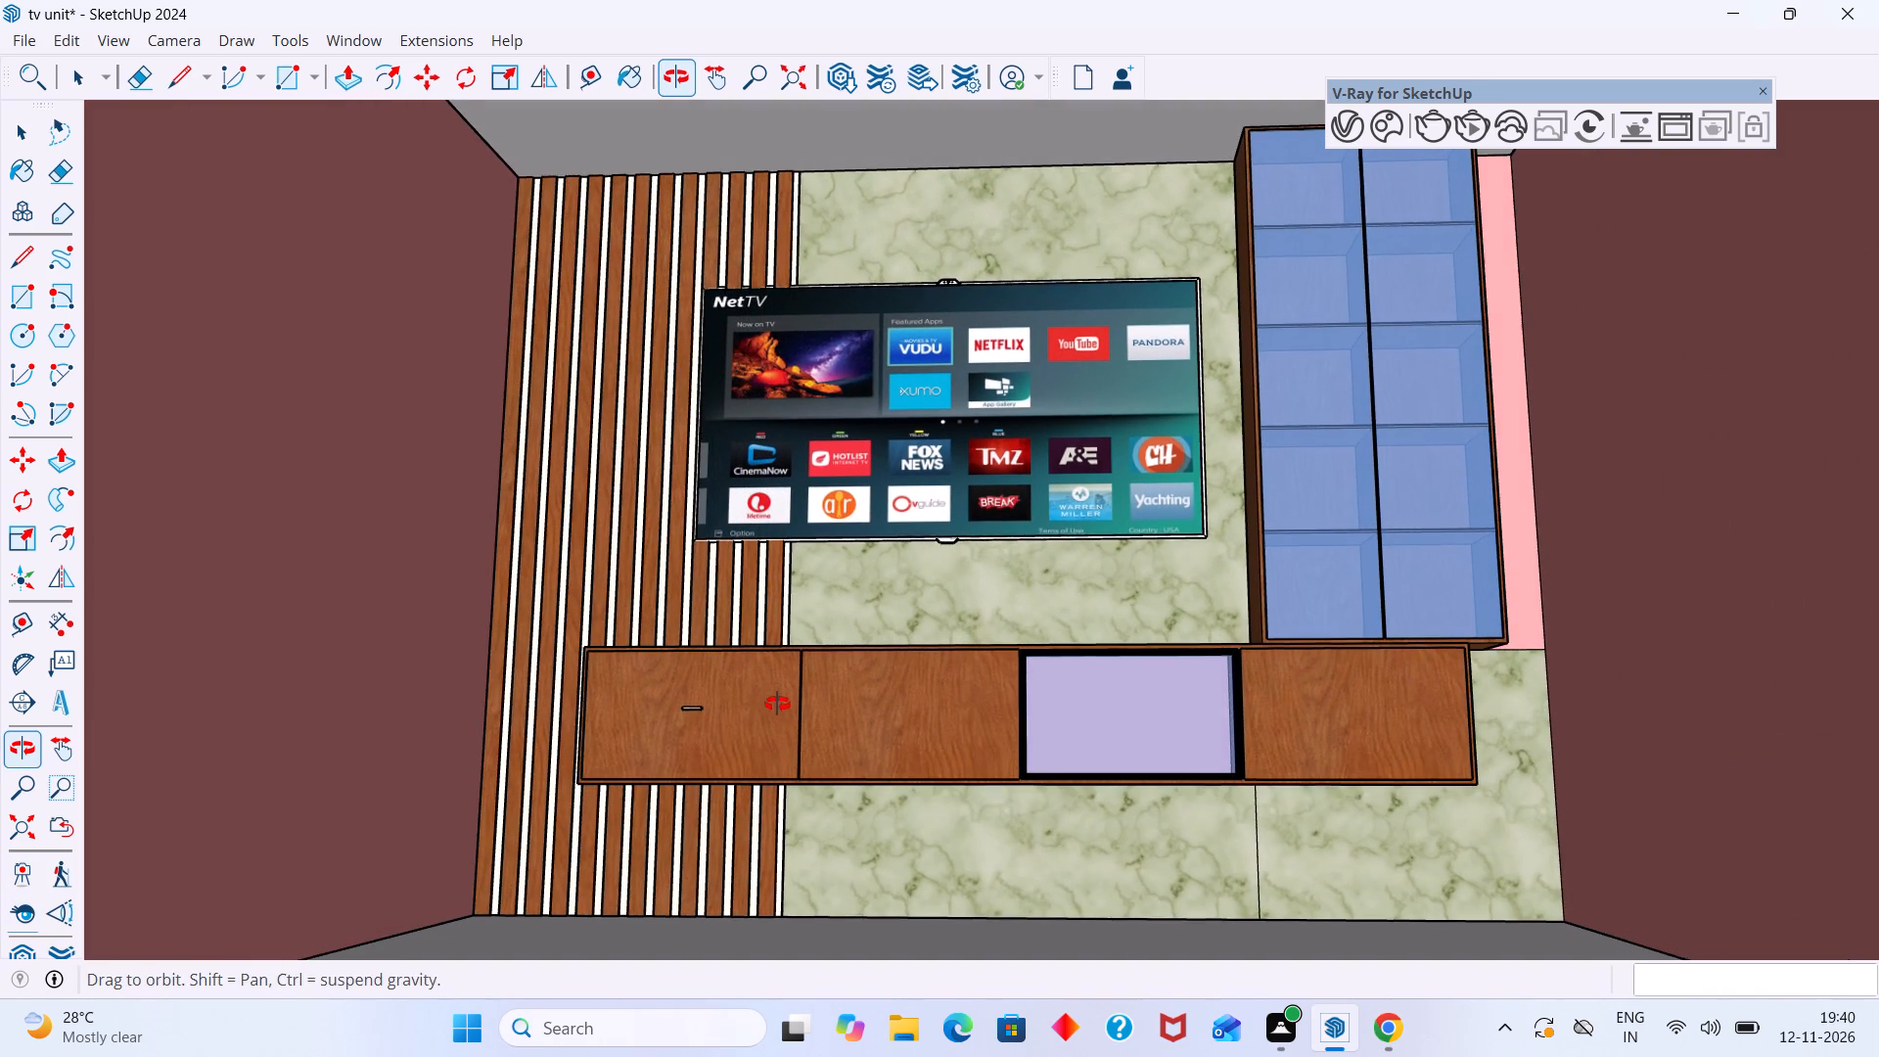
{"action": "middle_click_drag", "start_coordinate": [777, 704], "coordinate": [777, 701]}
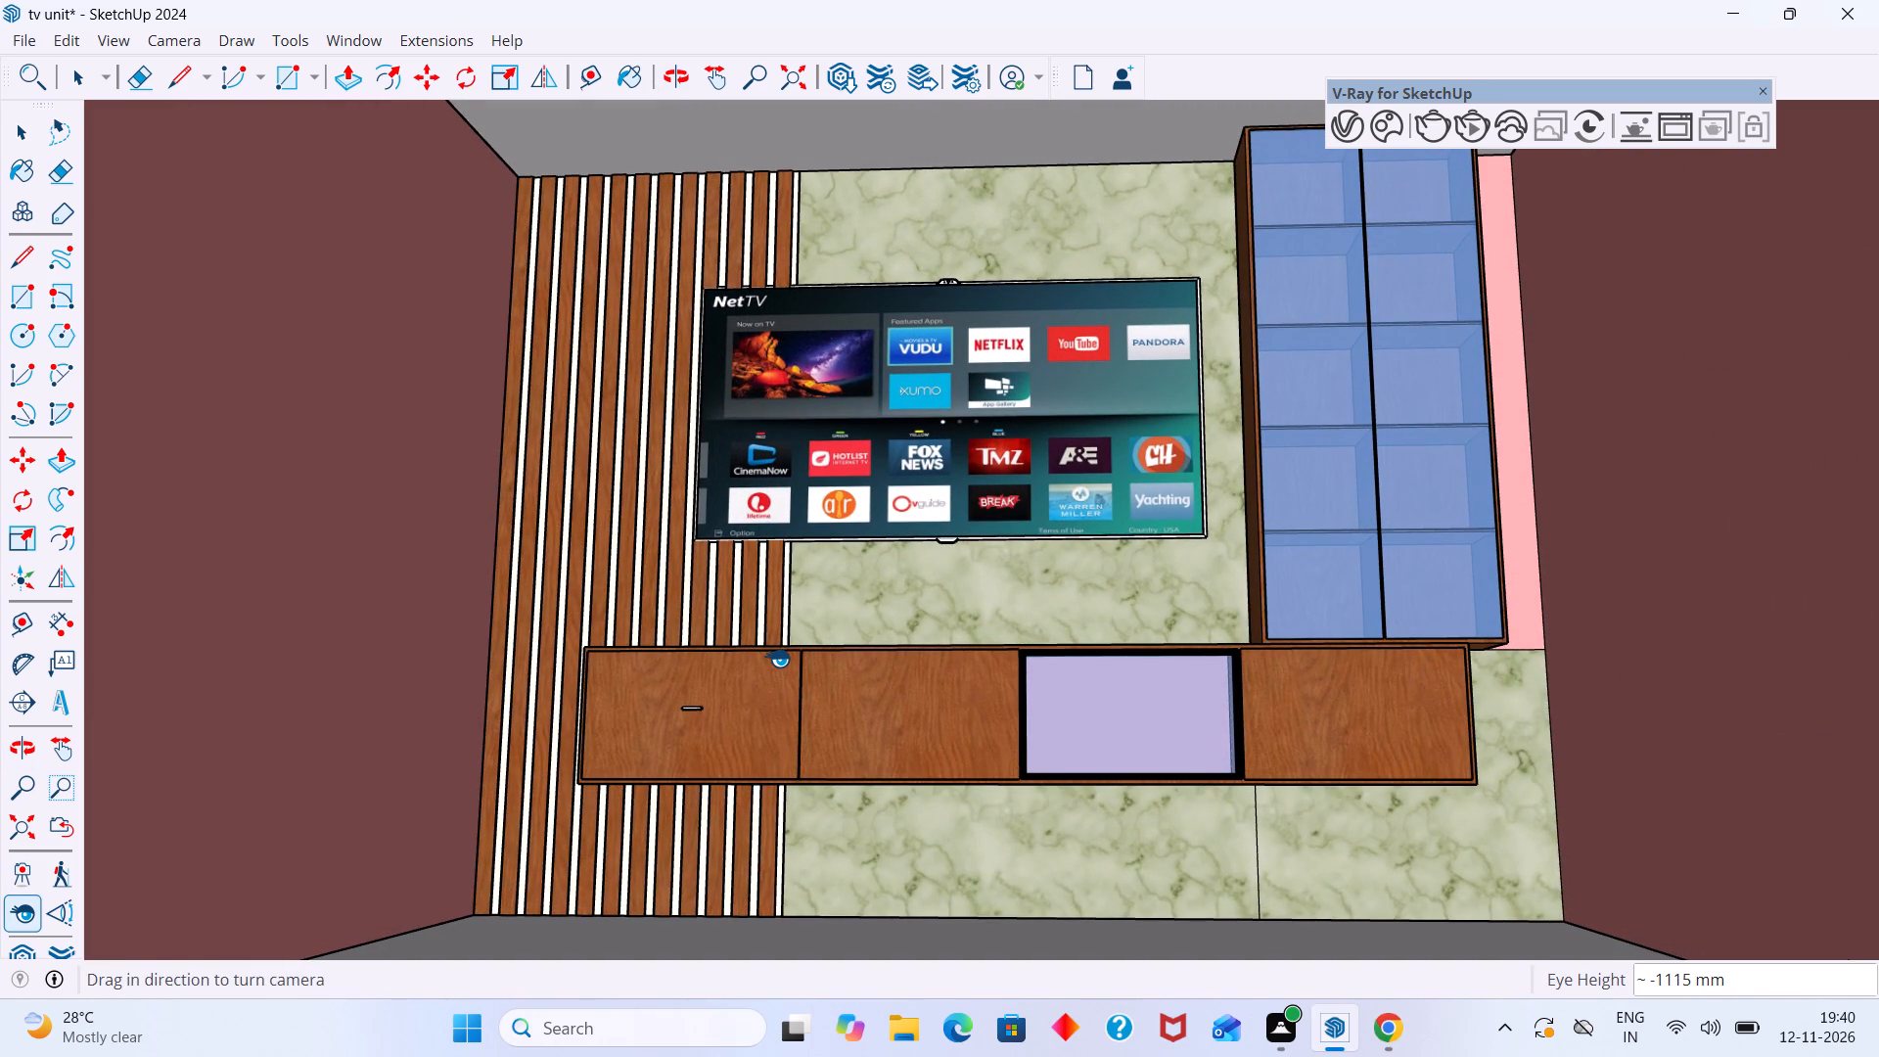
{"action": "type", "text": "4'"}
{"action": "key", "text": "Return"}
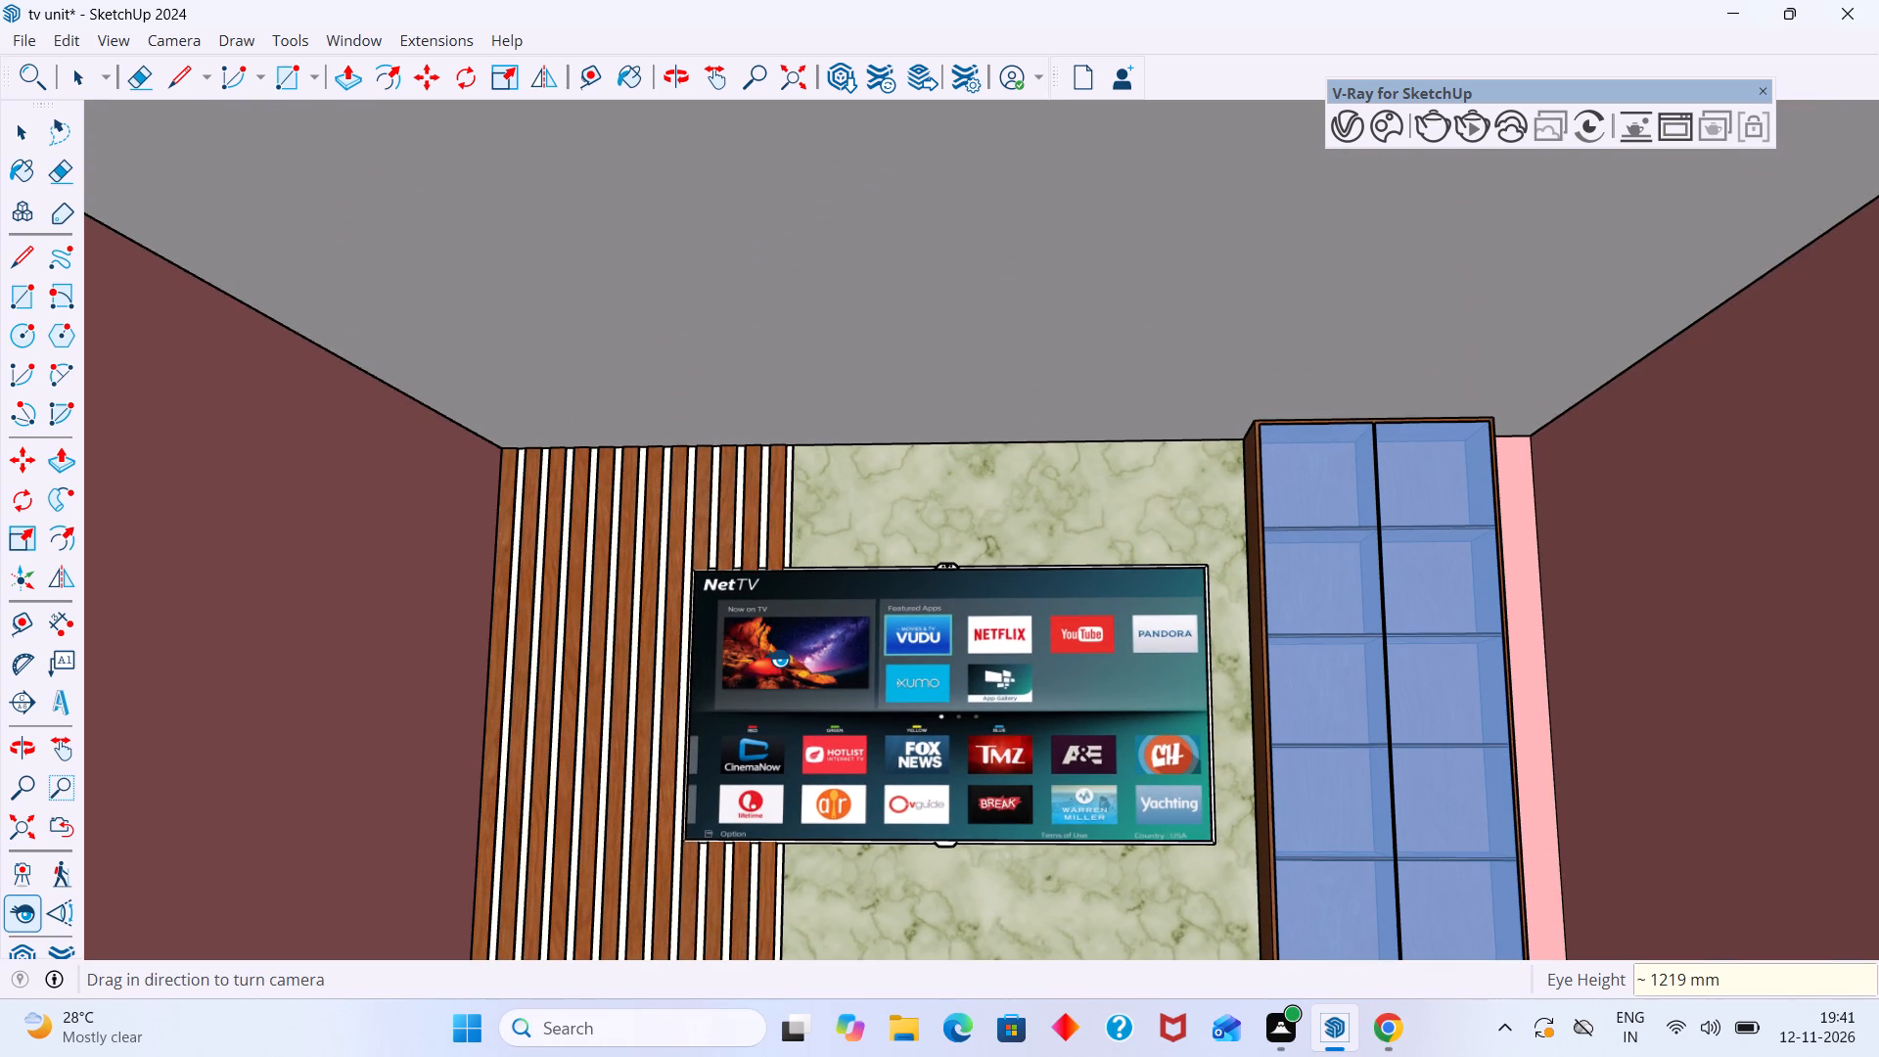
Adjust the view so the whole TV wall fits in the frame from ceiling to floor.
{"action": "scroll", "coordinate": [669, 563], "scroll_direction": "down", "scroll_amount": 8}
{"action": "middle_click_drag", "start_coordinate": [770, 766], "coordinate": [861, 878]}
{"action": "scroll", "coordinate": [812, 848], "scroll_direction": "up", "scroll_amount": 8}
{"action": "scroll", "coordinate": [831, 845], "scroll_direction": "down", "scroll_amount": 4}
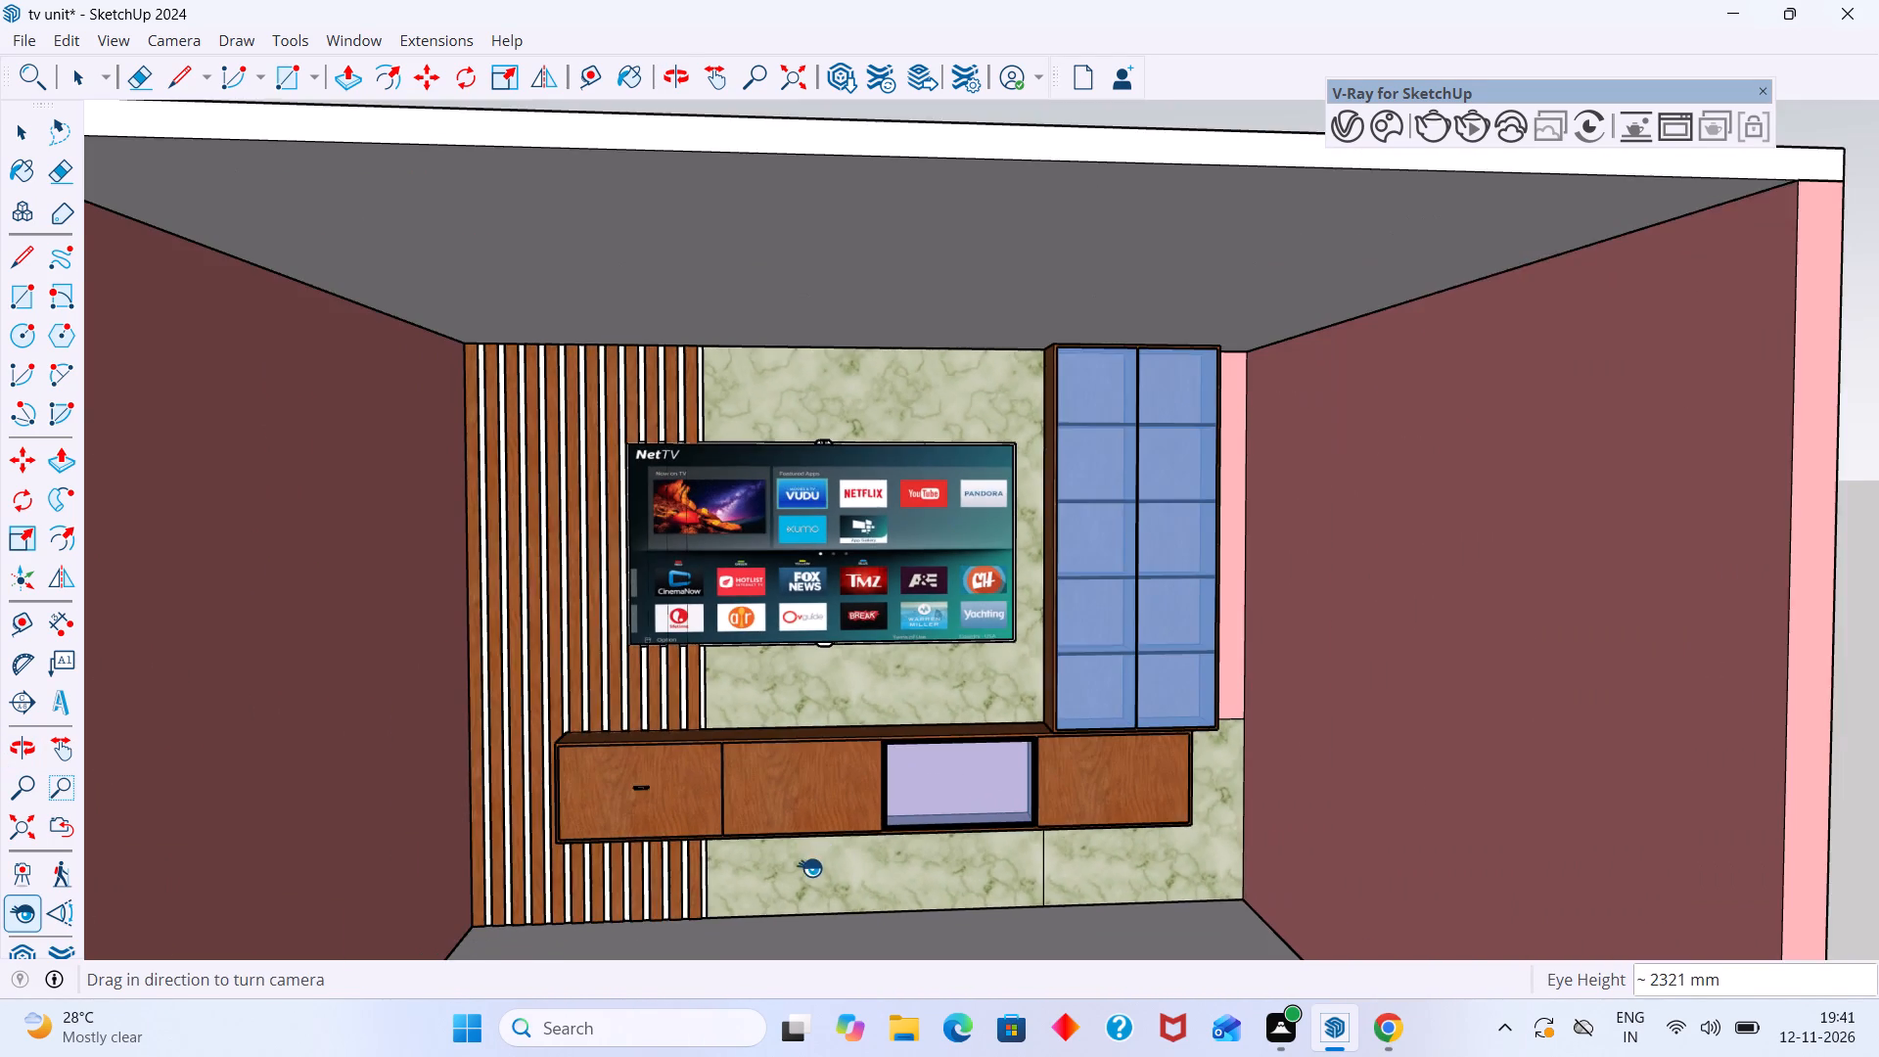
{"action": "middle_click_drag", "start_coordinate": [809, 867], "coordinate": [802, 891]}
{"action": "scroll", "coordinate": [807, 889], "scroll_direction": "up", "scroll_amount": 1}
{"action": "middle_click_drag", "start_coordinate": [808, 886], "coordinate": [779, 853]}
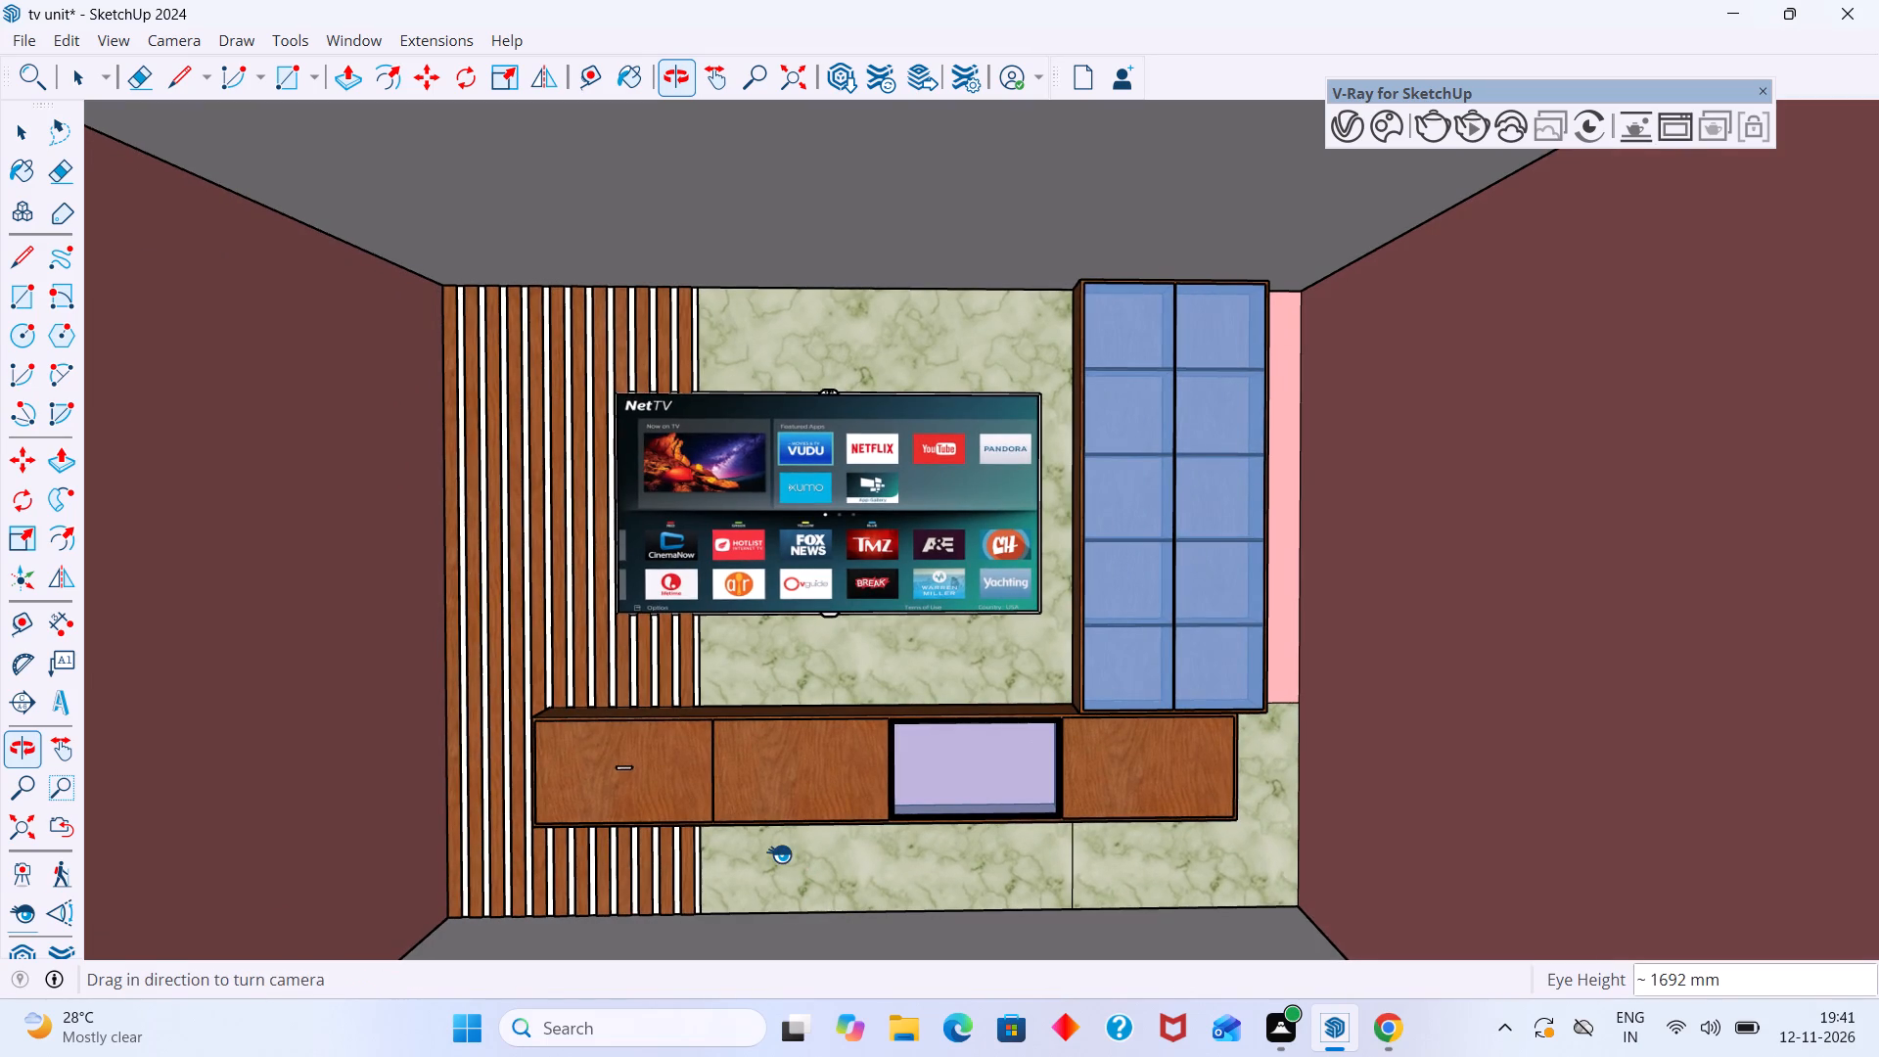
{"action": "left_click", "coordinate": [814, 876]}
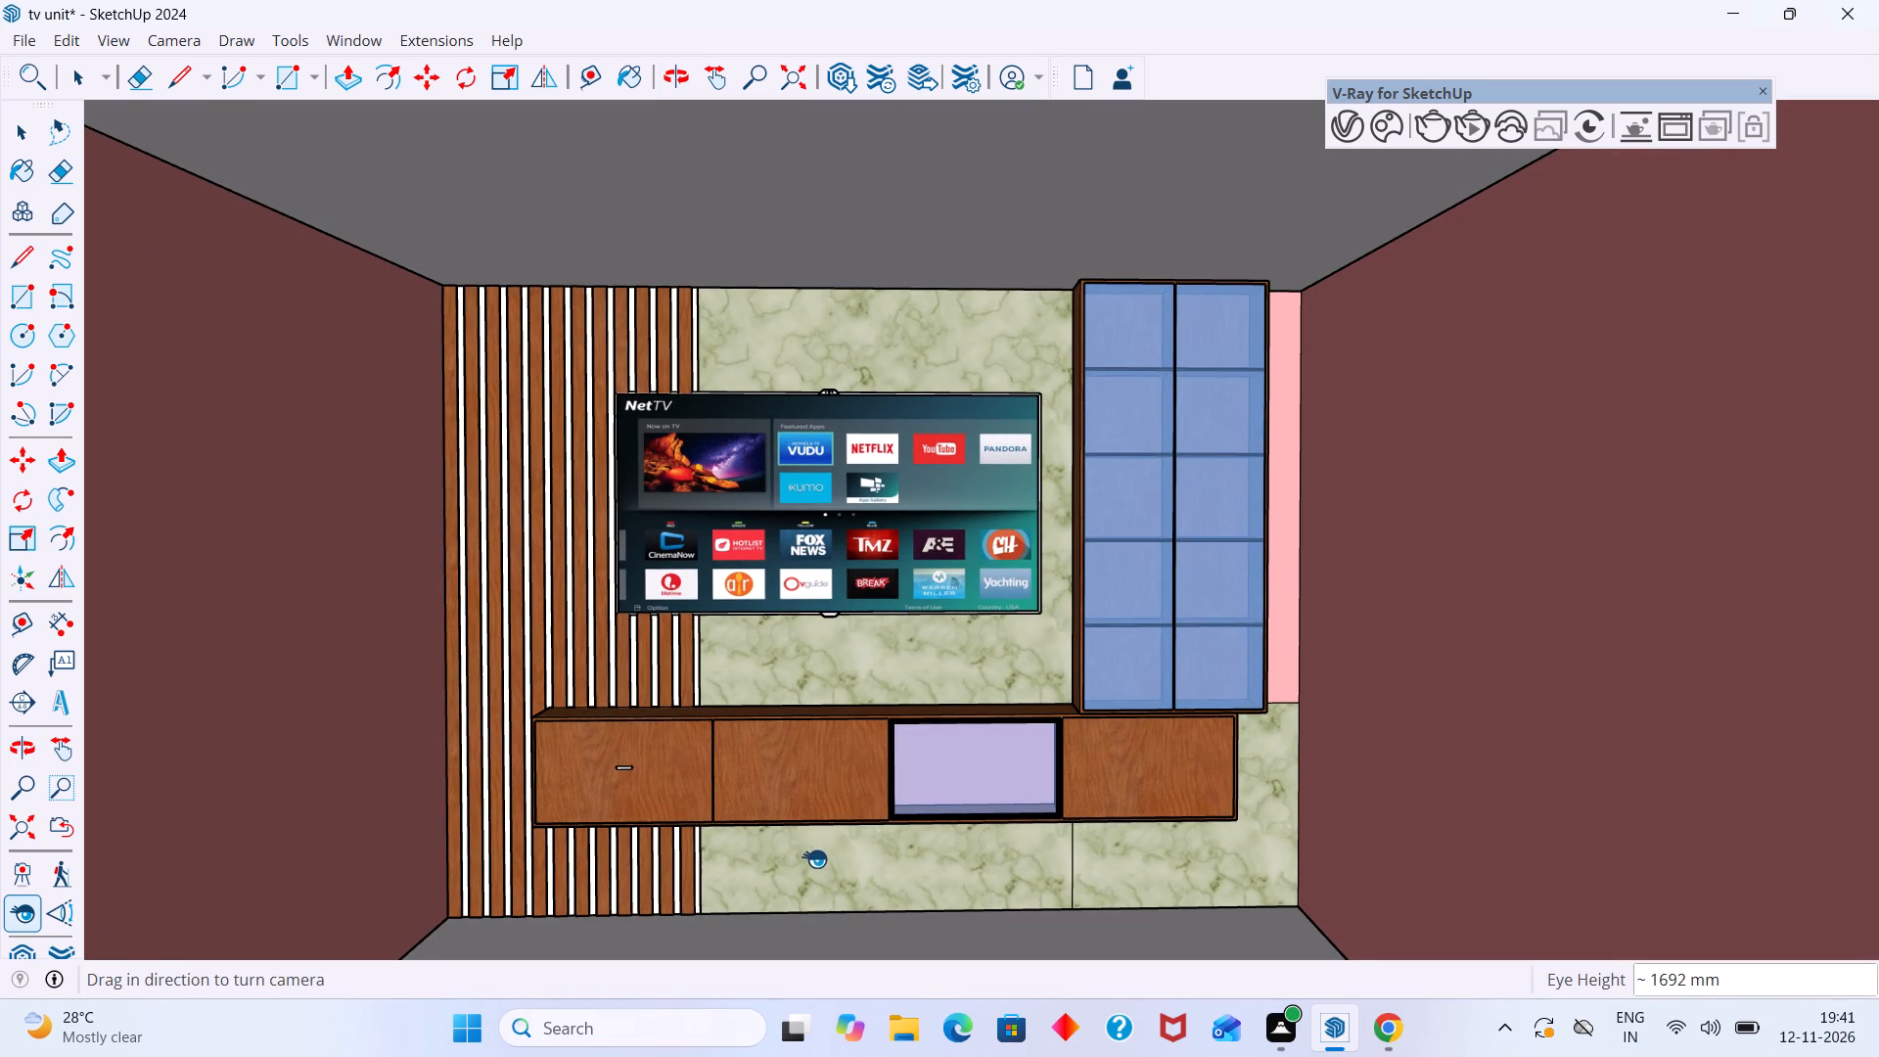
{"action": "left_click", "coordinate": [824, 818]}
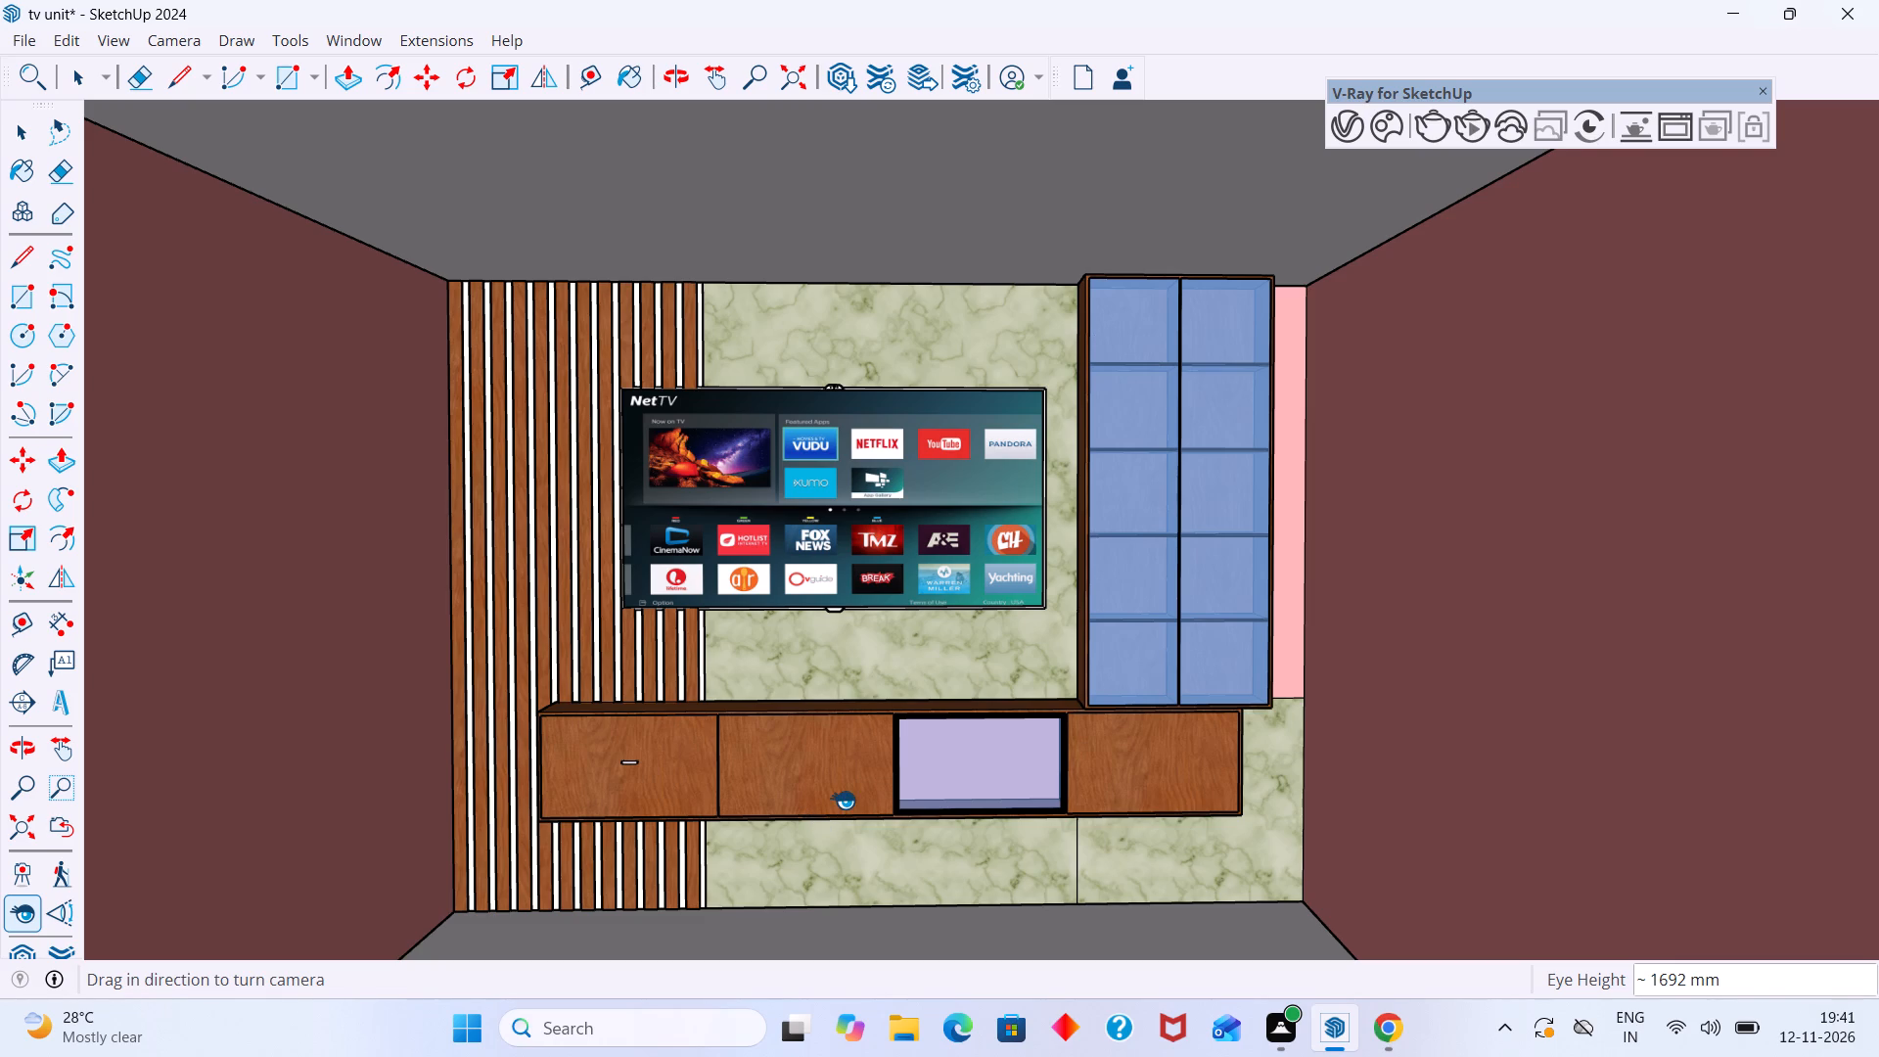
Pull the view back with the Zoom tool active to frame the room's whole open front, facing the TV wall.
{"action": "left_click", "coordinate": [38, 790]}
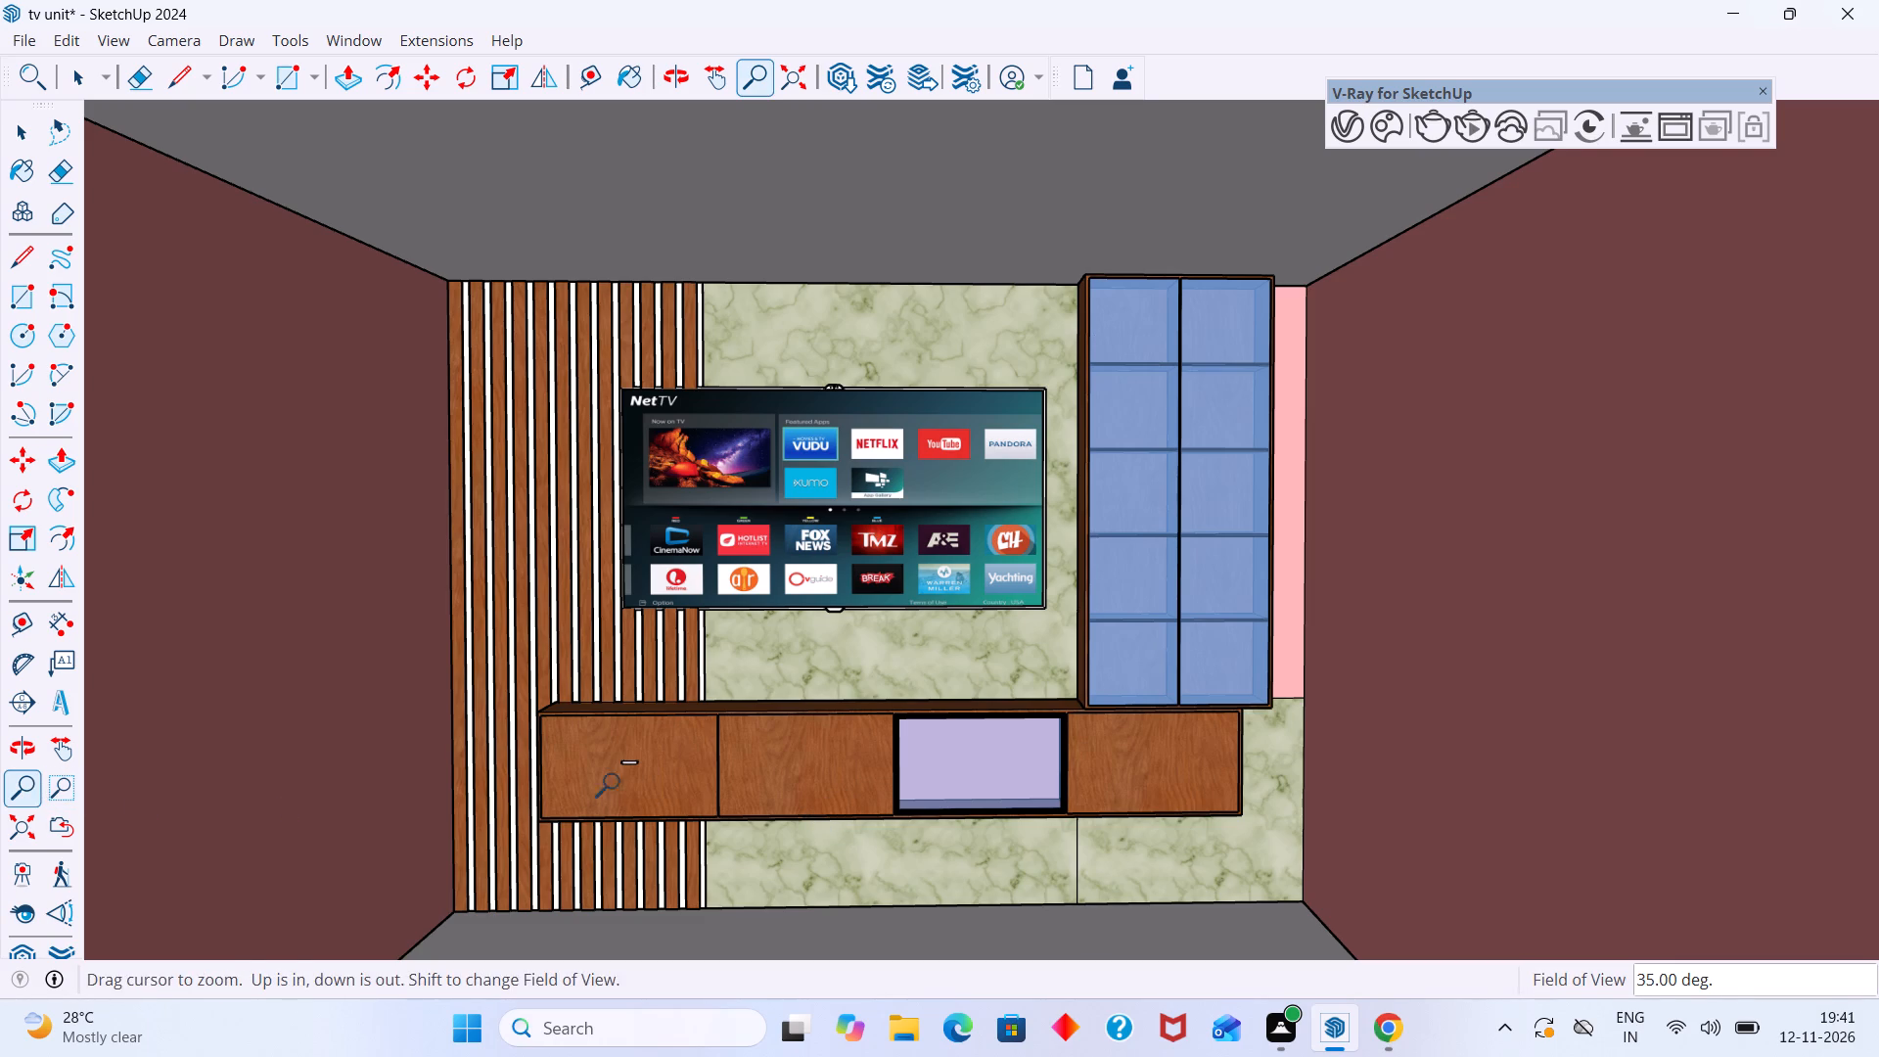
{"action": "scroll", "coordinate": [677, 783], "scroll_direction": "up", "scroll_amount": 14}
{"action": "scroll", "coordinate": [792, 531], "scroll_direction": "down", "scroll_amount": 3}
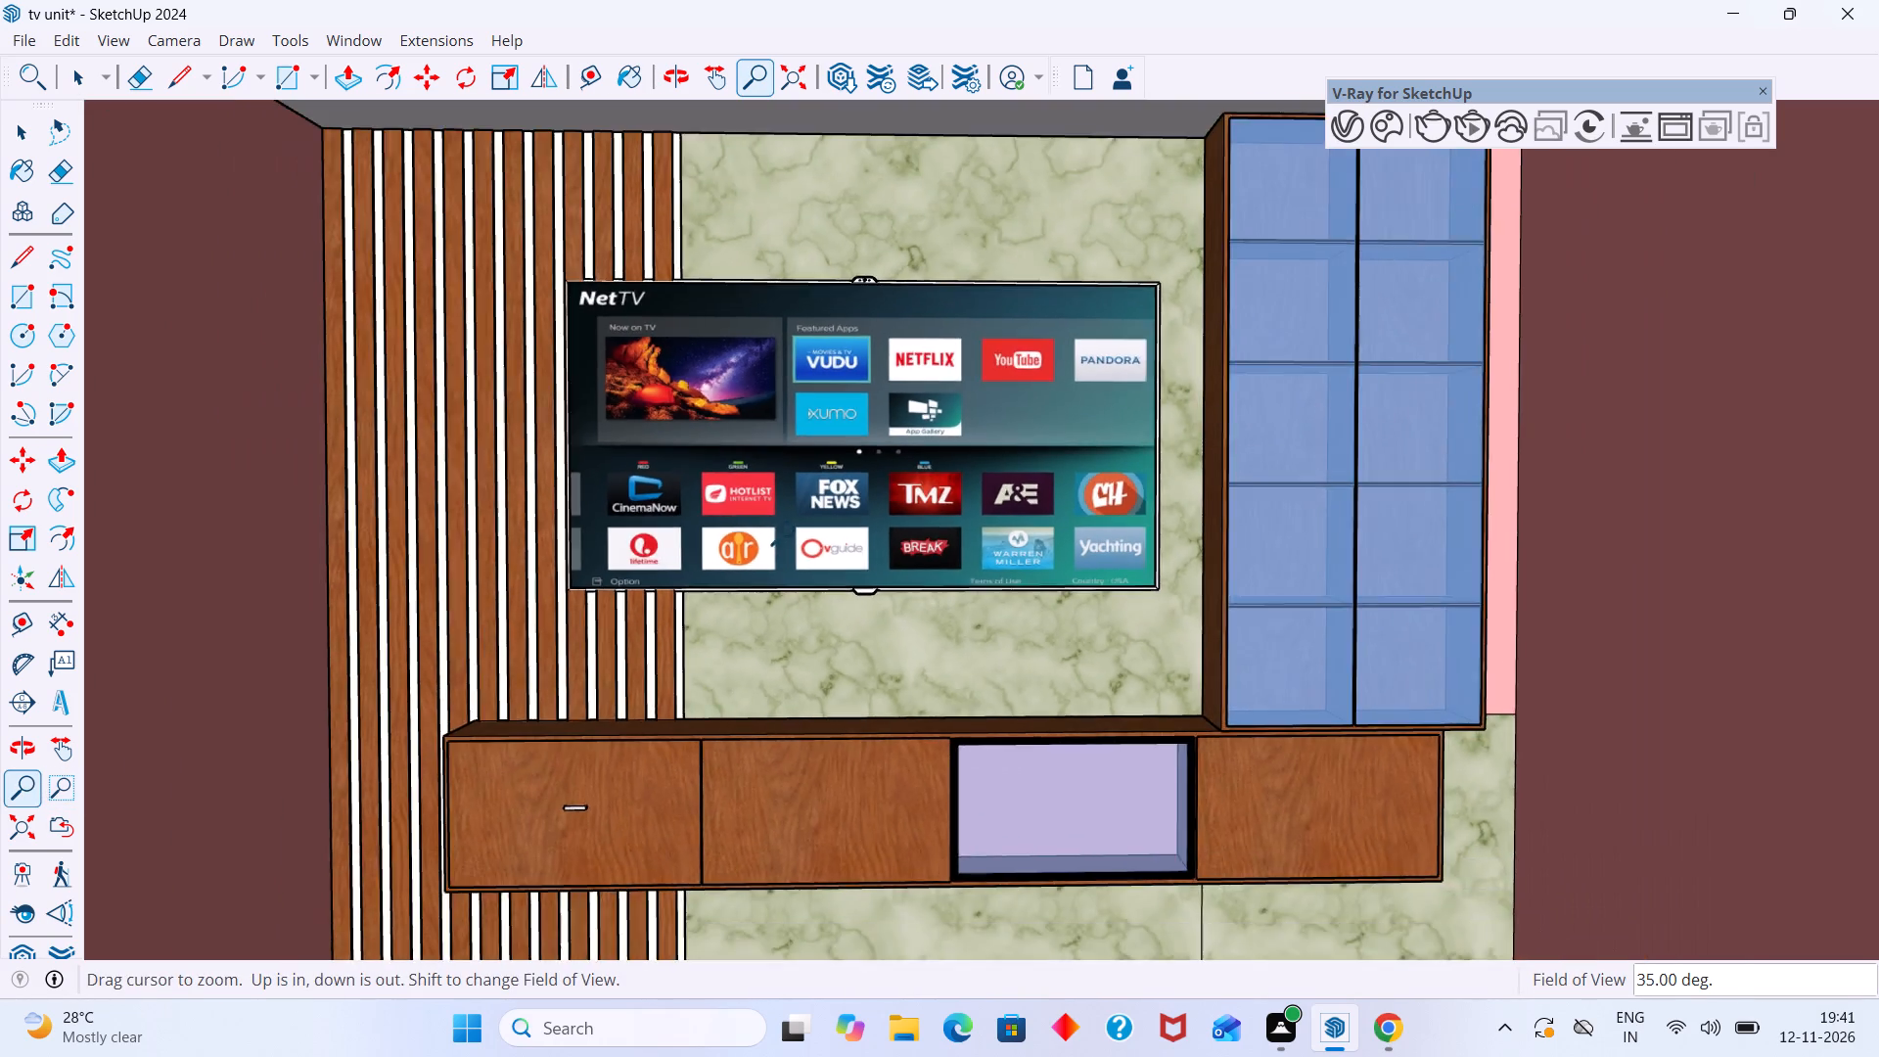
{"action": "scroll", "coordinate": [803, 527], "scroll_direction": "down", "scroll_amount": 8}
{"action": "middle_click_drag", "start_coordinate": [828, 535], "coordinate": [870, 548]}
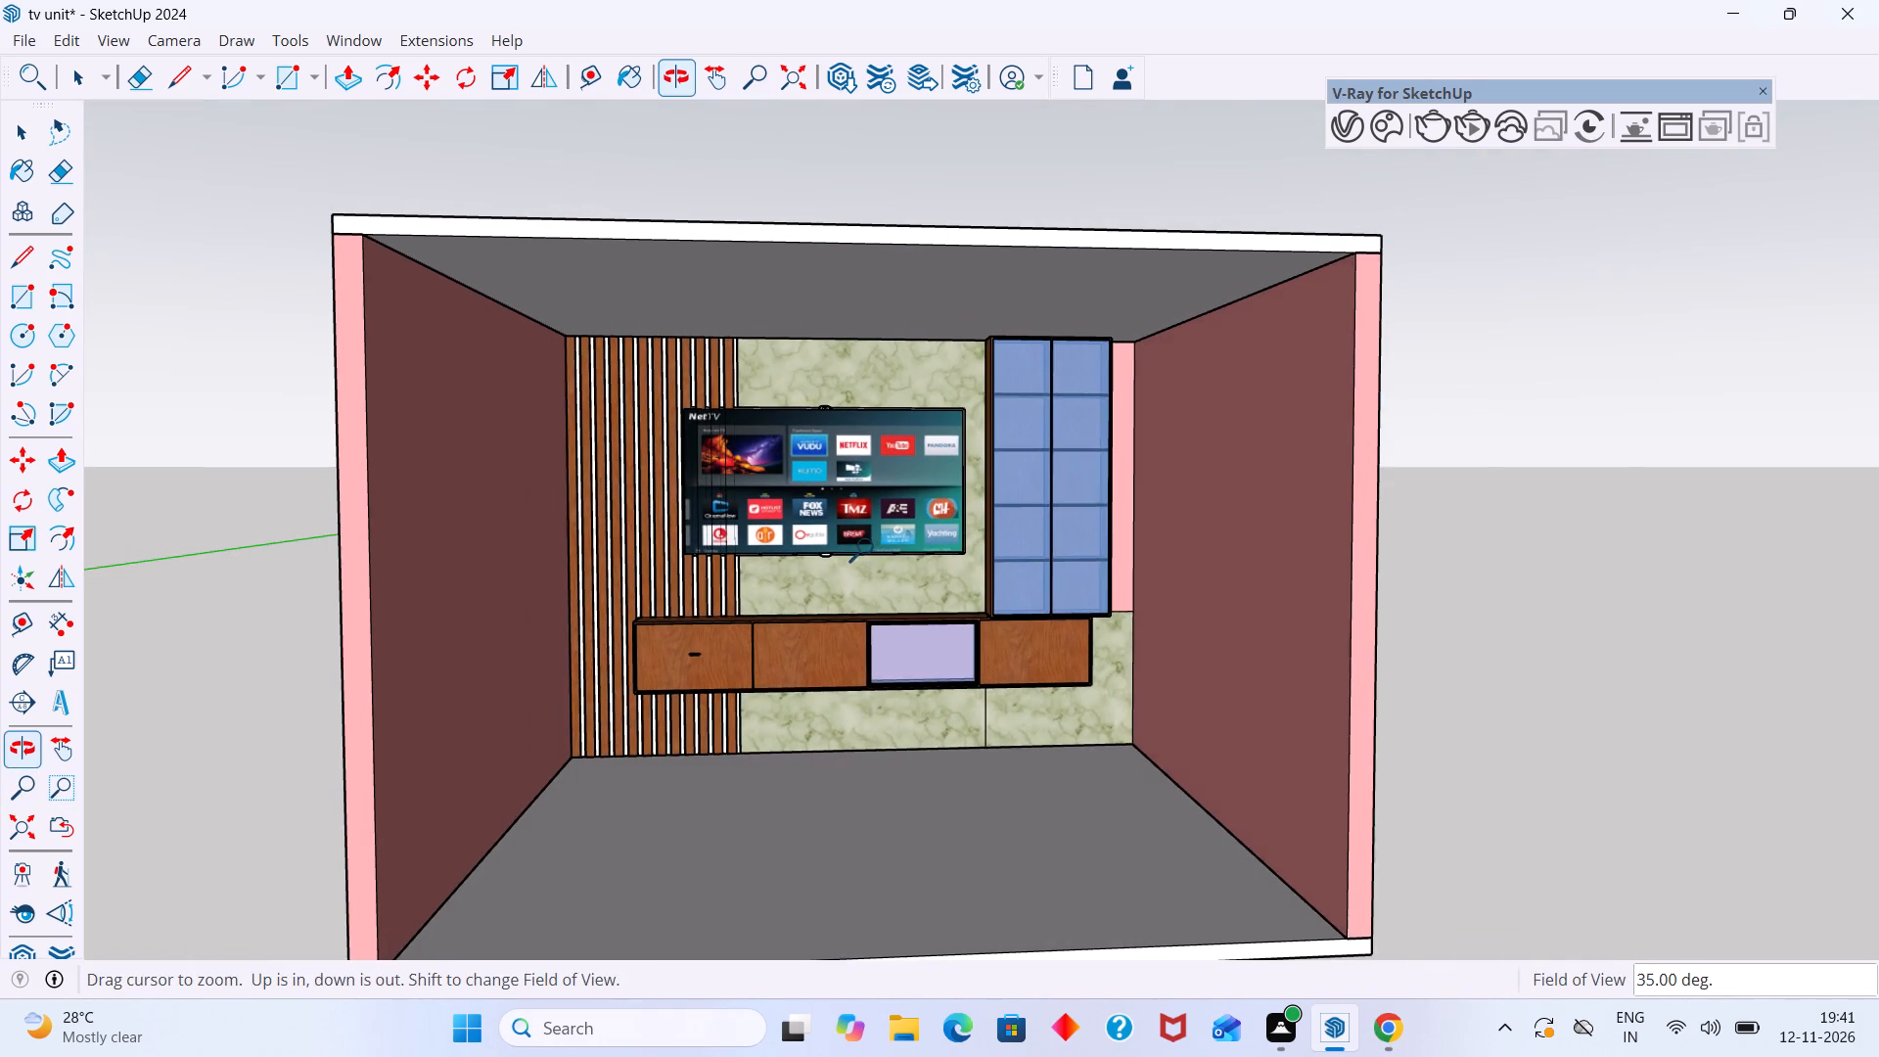
{"action": "scroll", "coordinate": [856, 546], "scroll_direction": "up", "scroll_amount": 2}
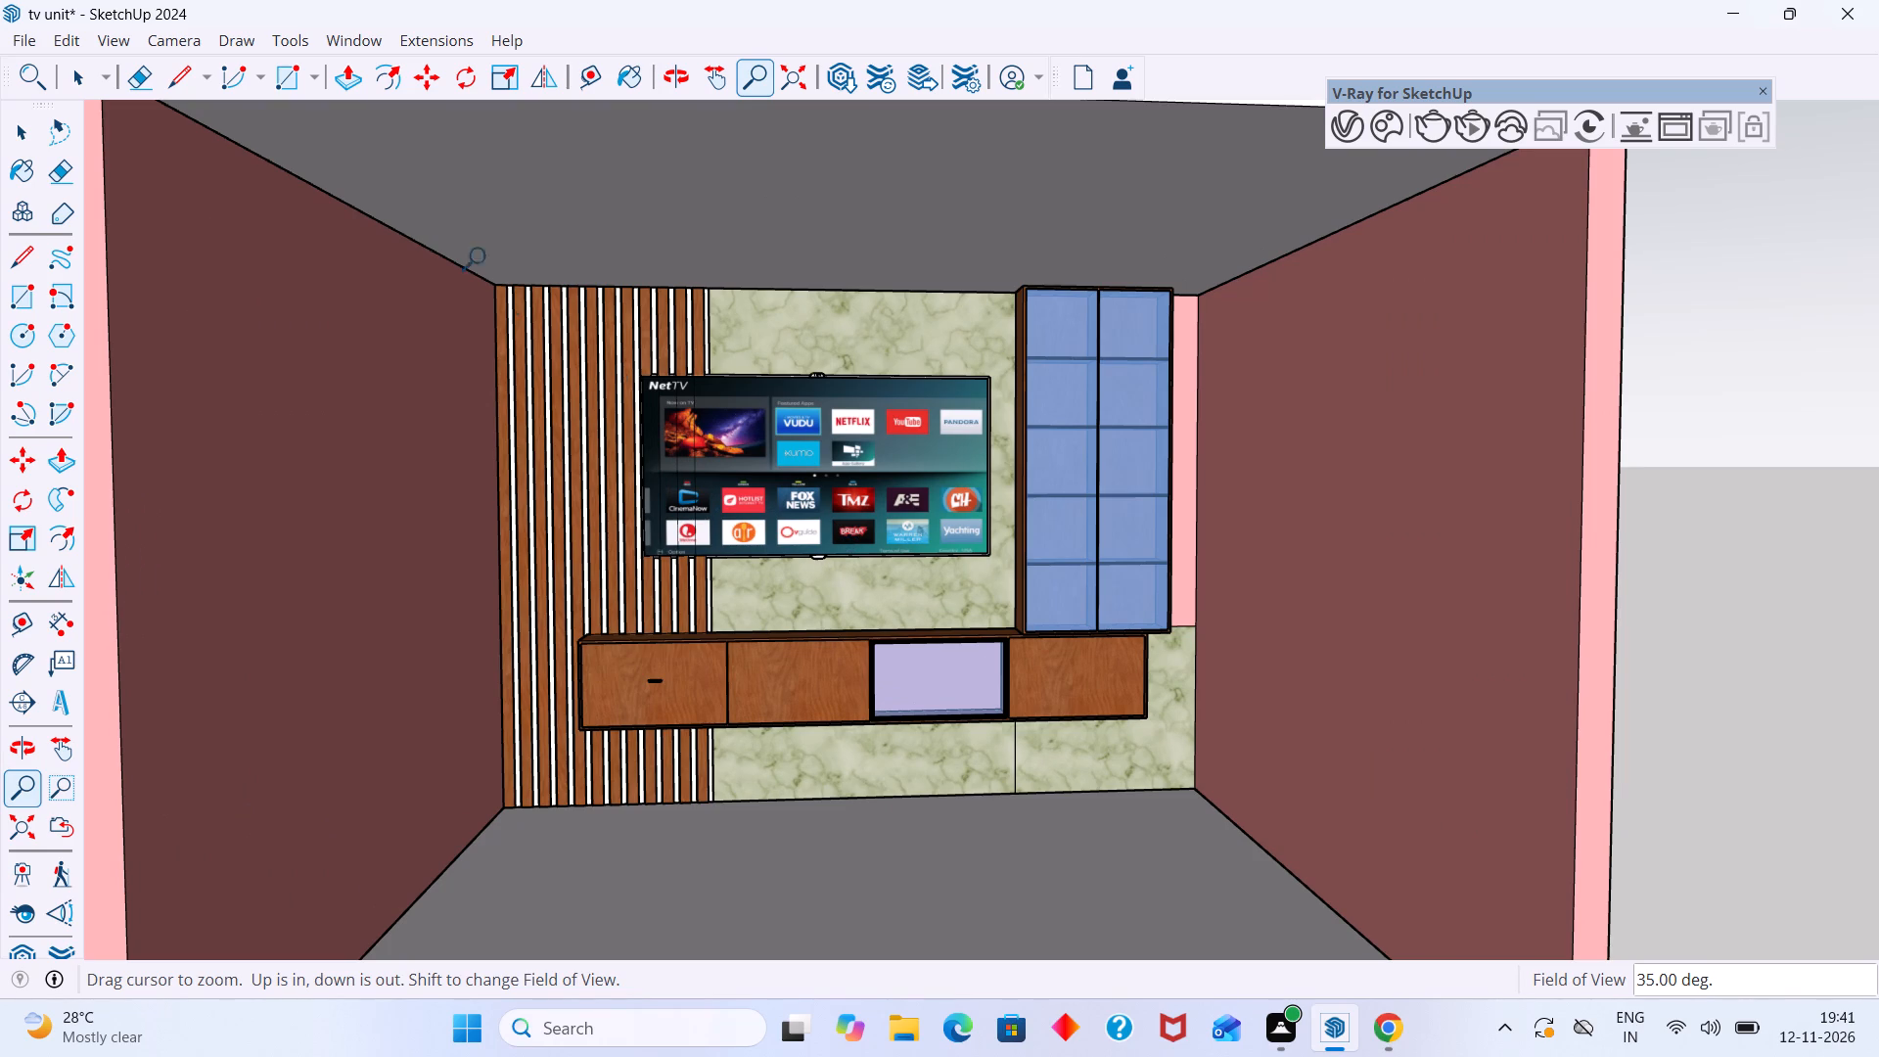
{"action": "scroll", "coordinate": [403, 316], "scroll_direction": "down", "scroll_amount": 4}
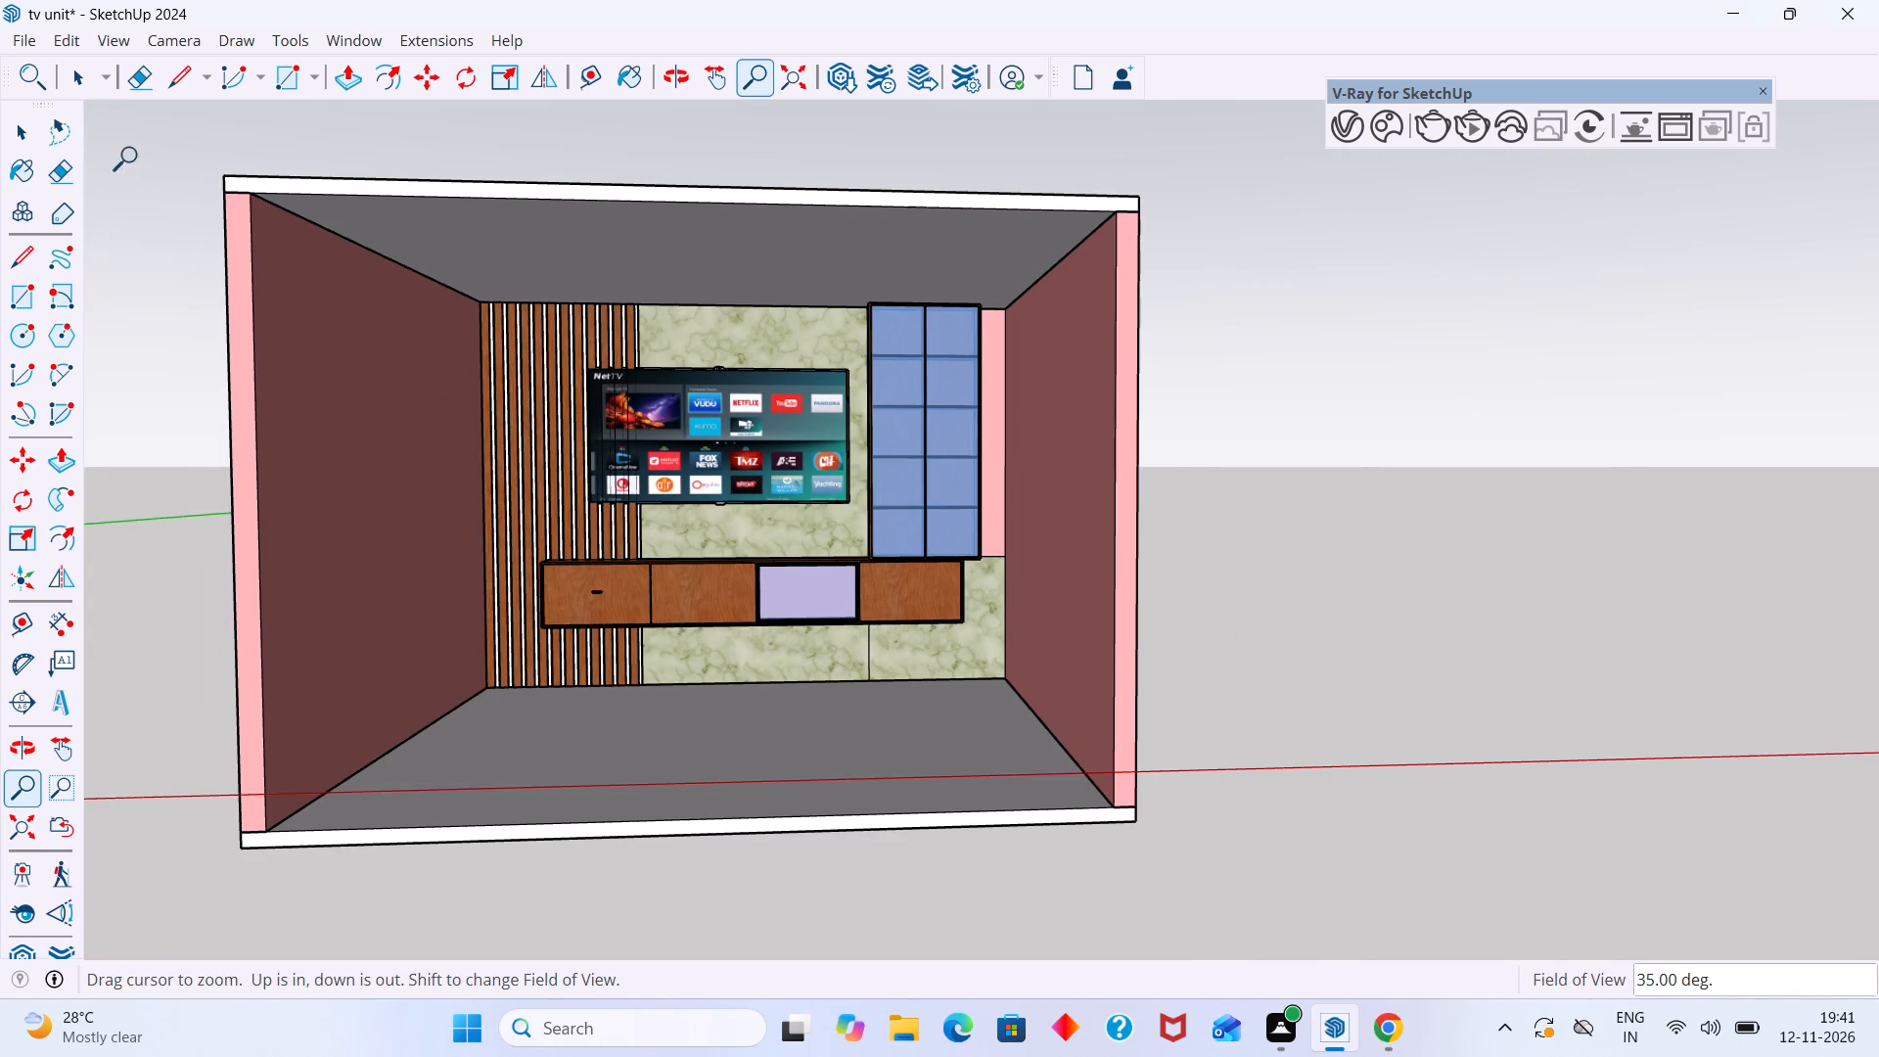
Save the current view of the room as a new scene.
{"action": "left_click", "coordinate": [58, 38]}
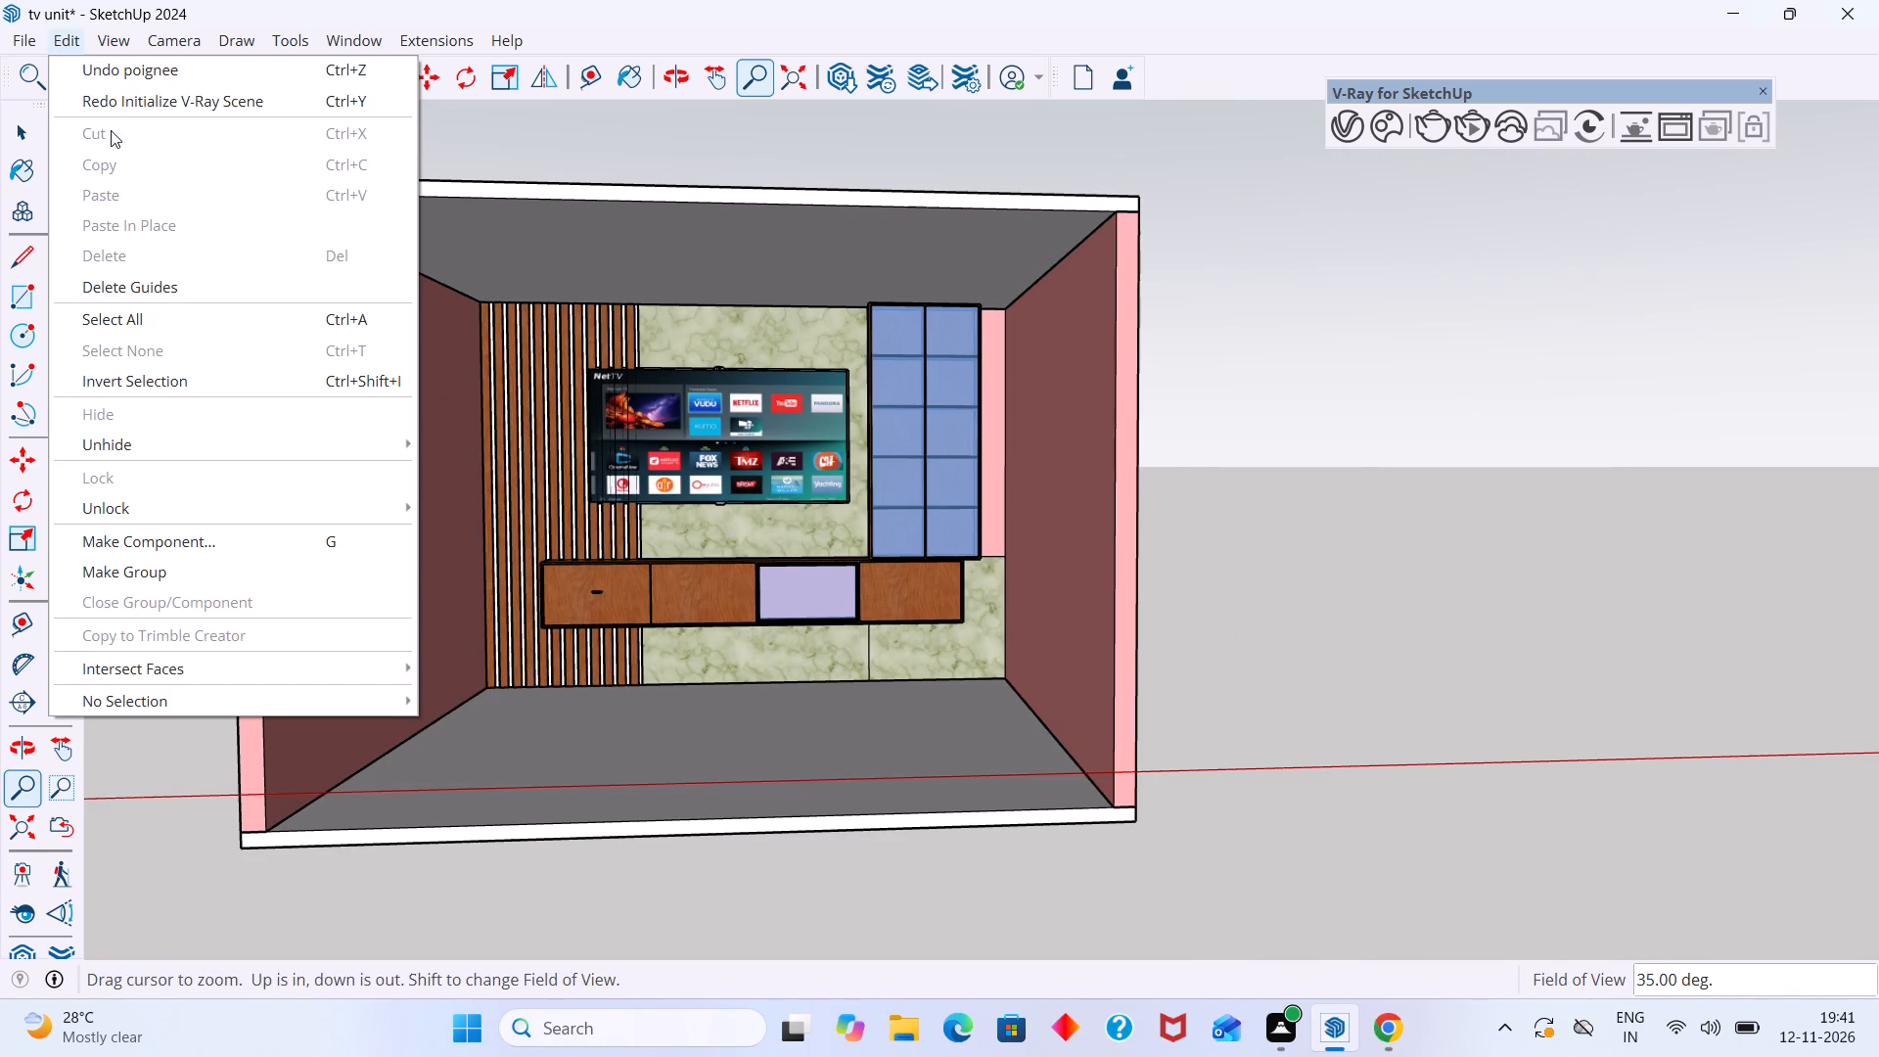
{"action": "left_click", "coordinate": [129, 35]}
{"action": "left_click", "coordinate": [121, 44]}
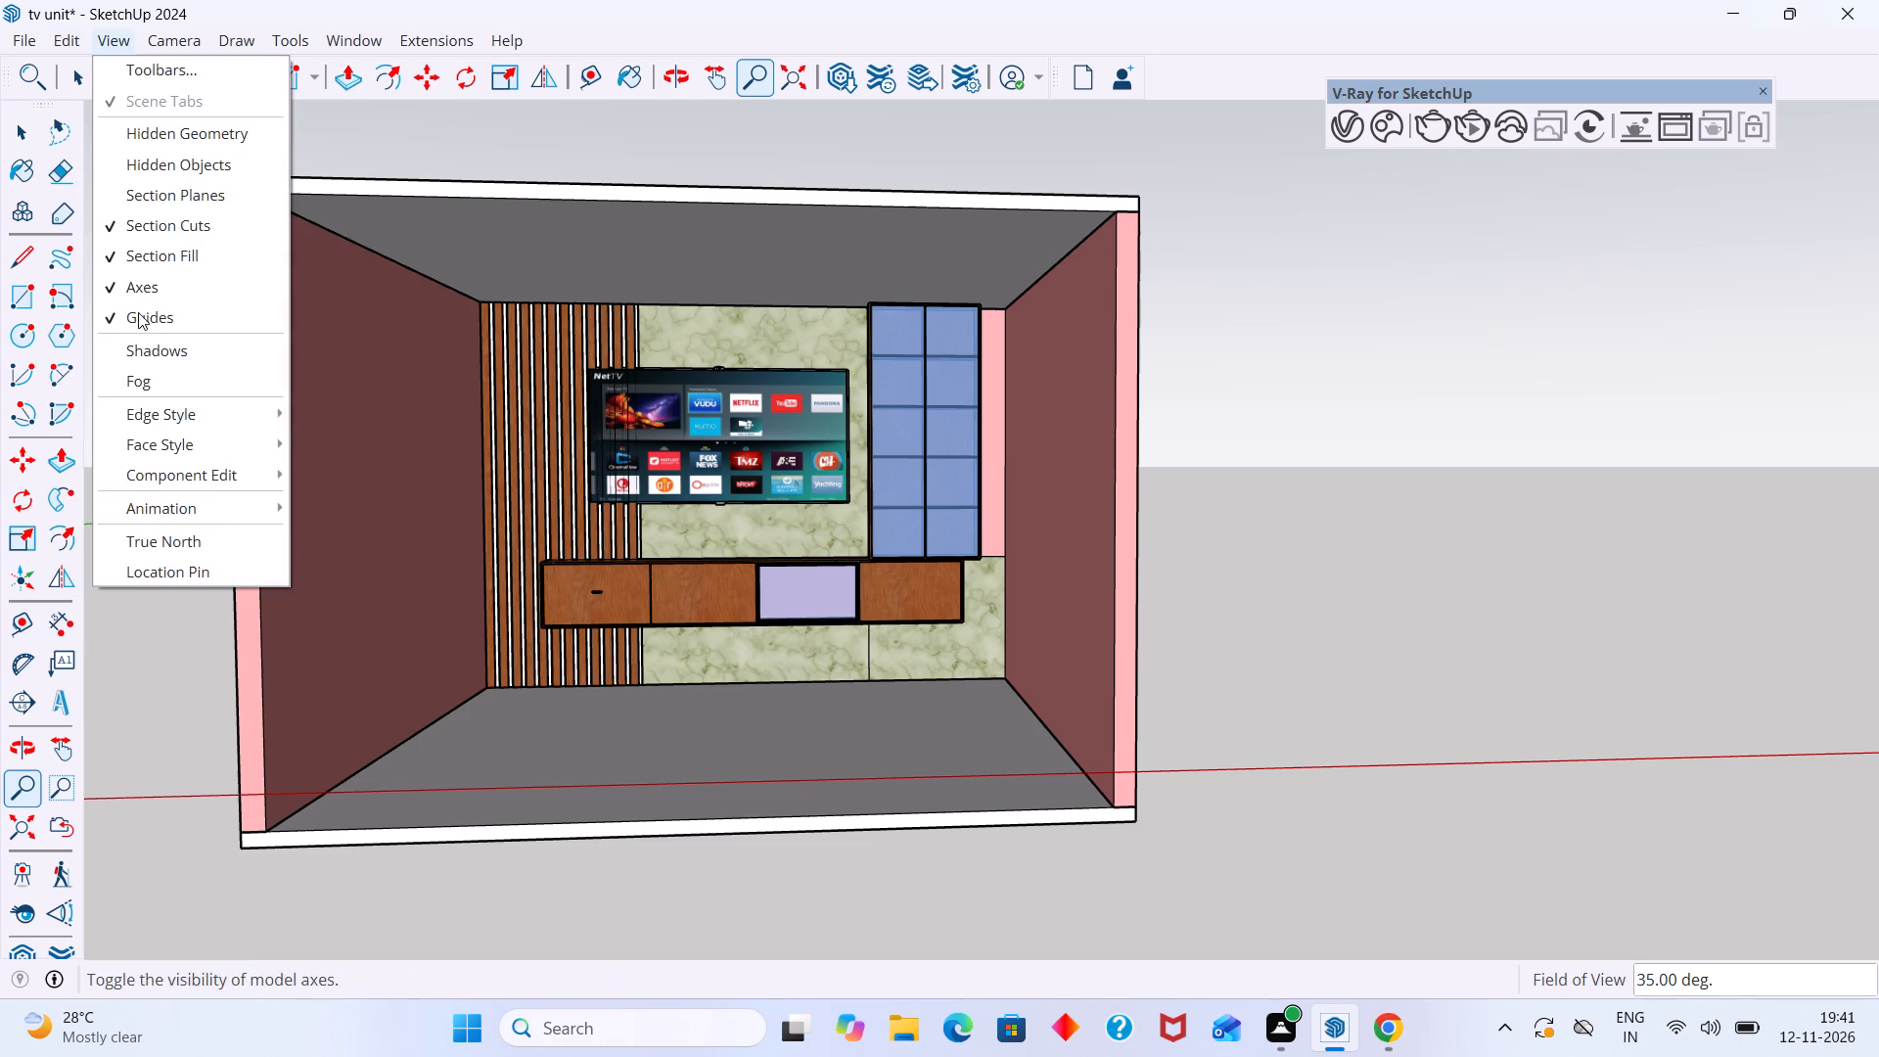
{"action": "left_click", "coordinate": [179, 496]}
{"action": "left_click", "coordinate": [183, 501]}
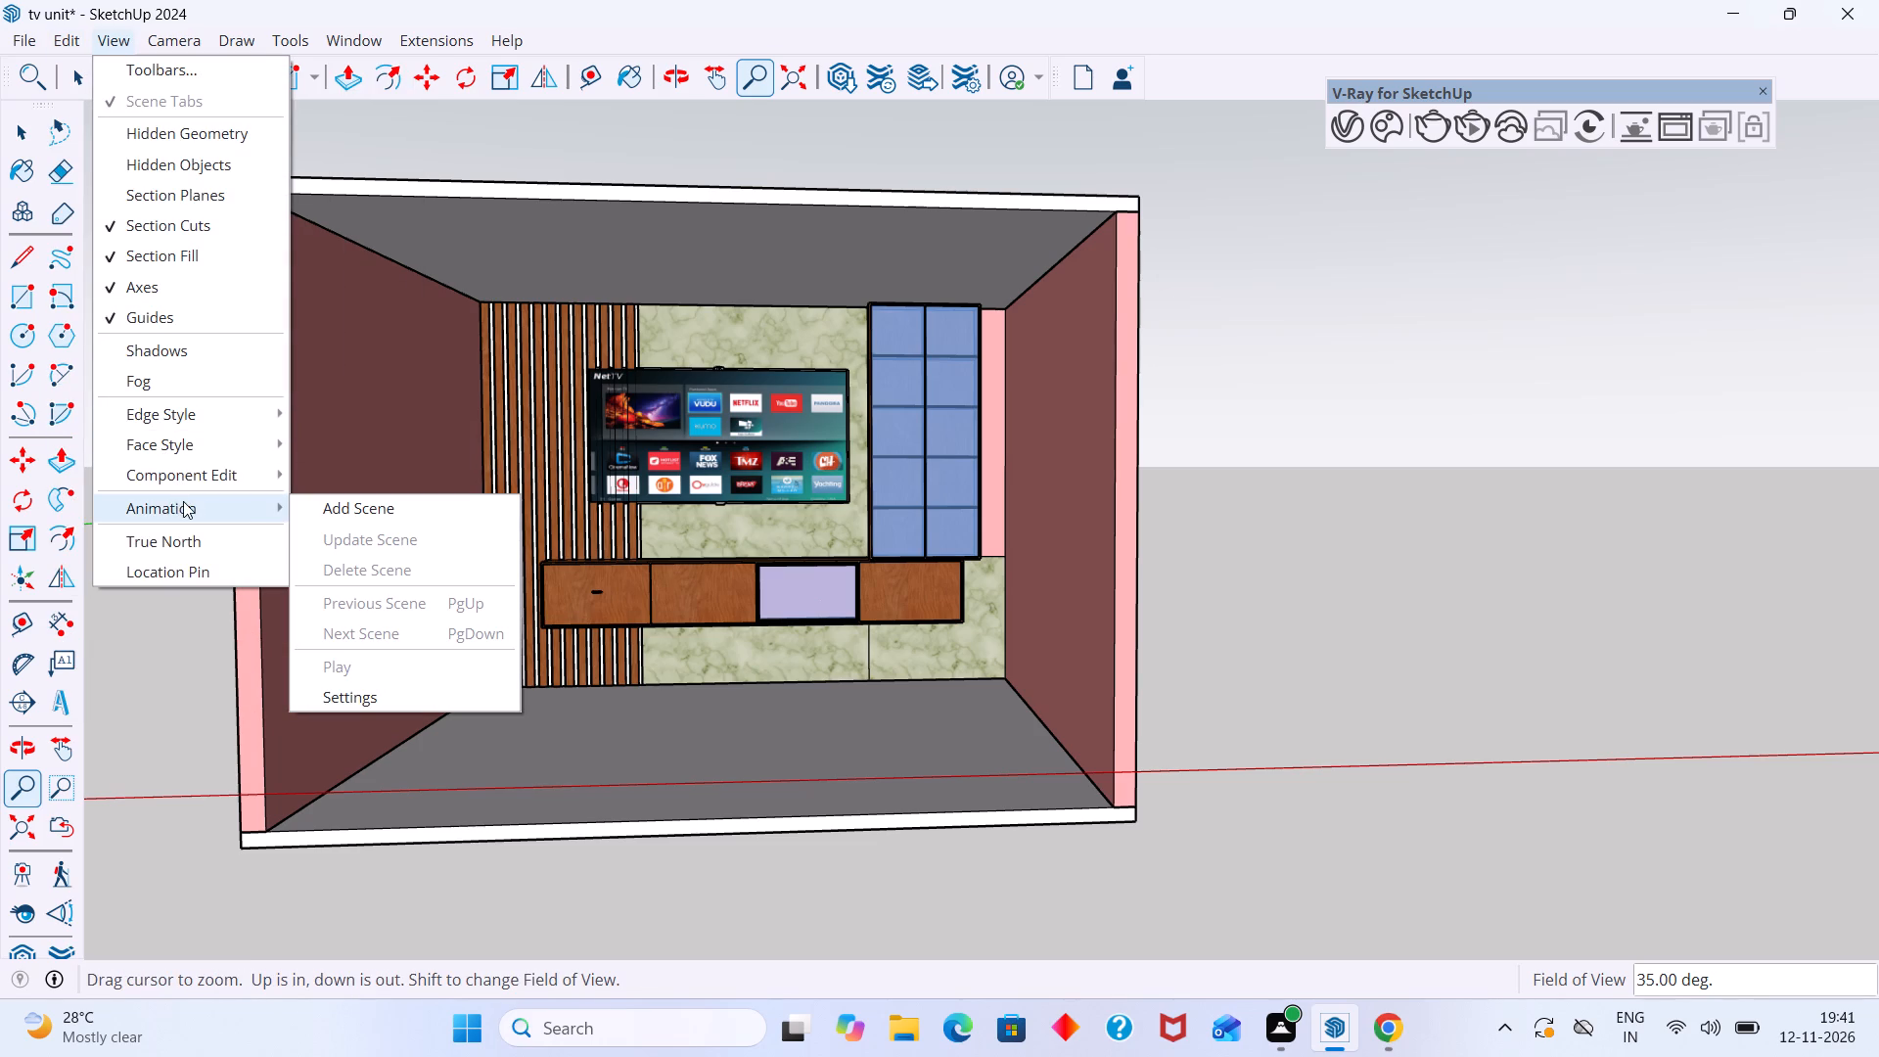
{"action": "left_click", "coordinate": [450, 507]}
Move away from the saved view and recall Scene 1 to check that it restores the room framing.
{"action": "scroll", "coordinate": [558, 530], "scroll_direction": "down", "scroll_amount": 2}
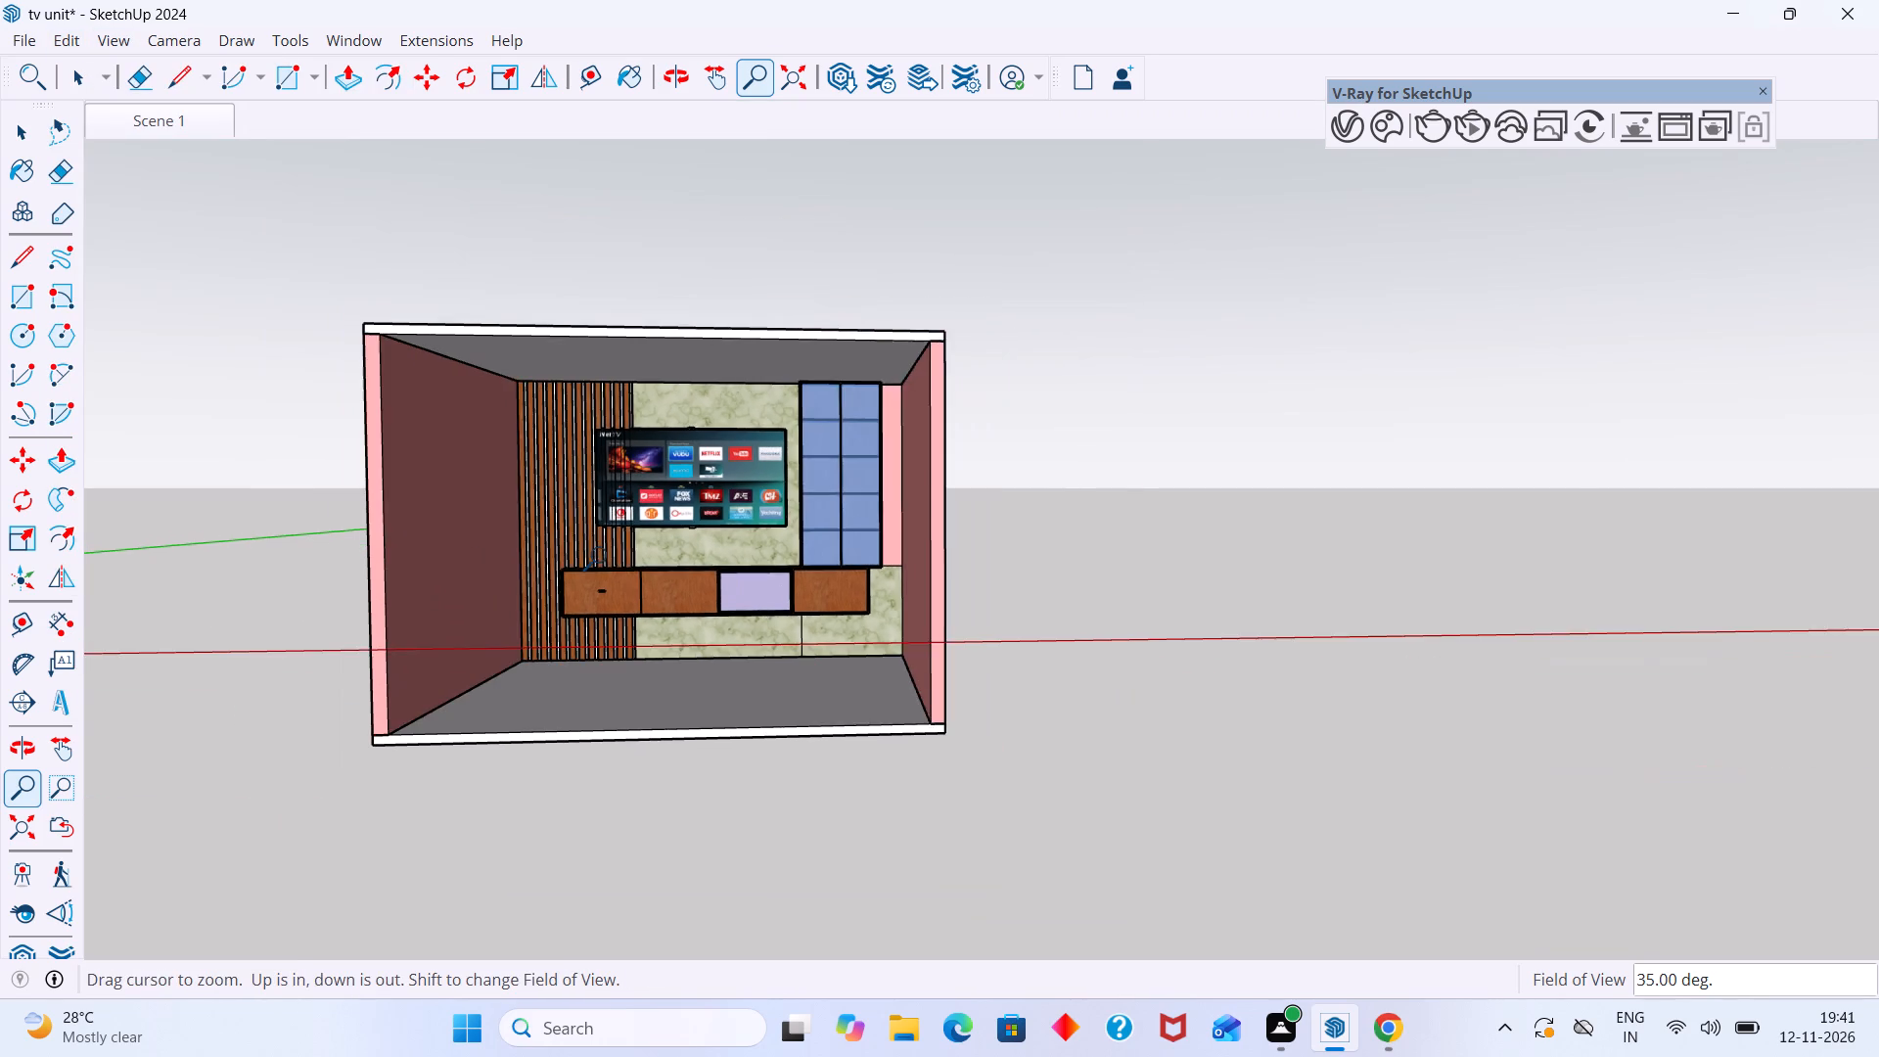
{"action": "scroll", "coordinate": [604, 557], "scroll_direction": "down", "scroll_amount": 2}
{"action": "scroll", "coordinate": [609, 557], "scroll_direction": "up", "scroll_amount": 2}
{"action": "middle_click_drag", "start_coordinate": [612, 555], "coordinate": [640, 541]}
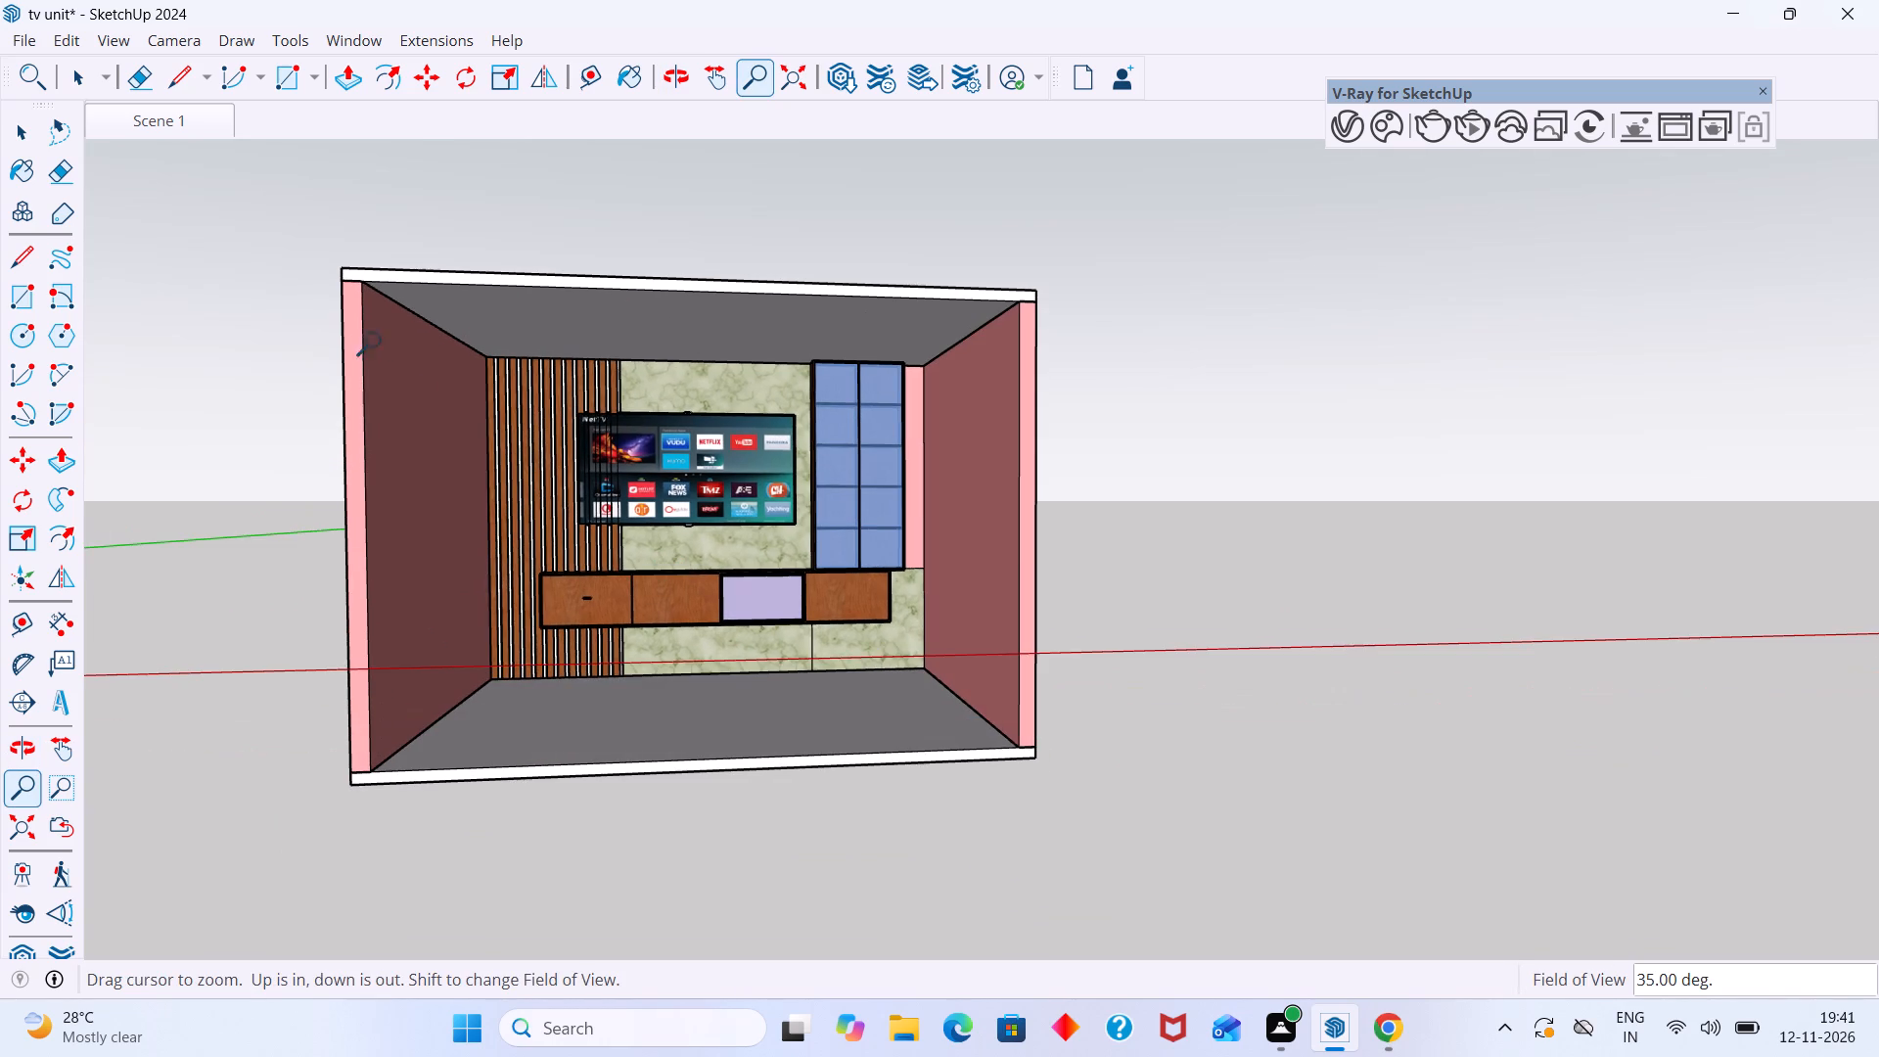
{"action": "left_click", "coordinate": [178, 117]}
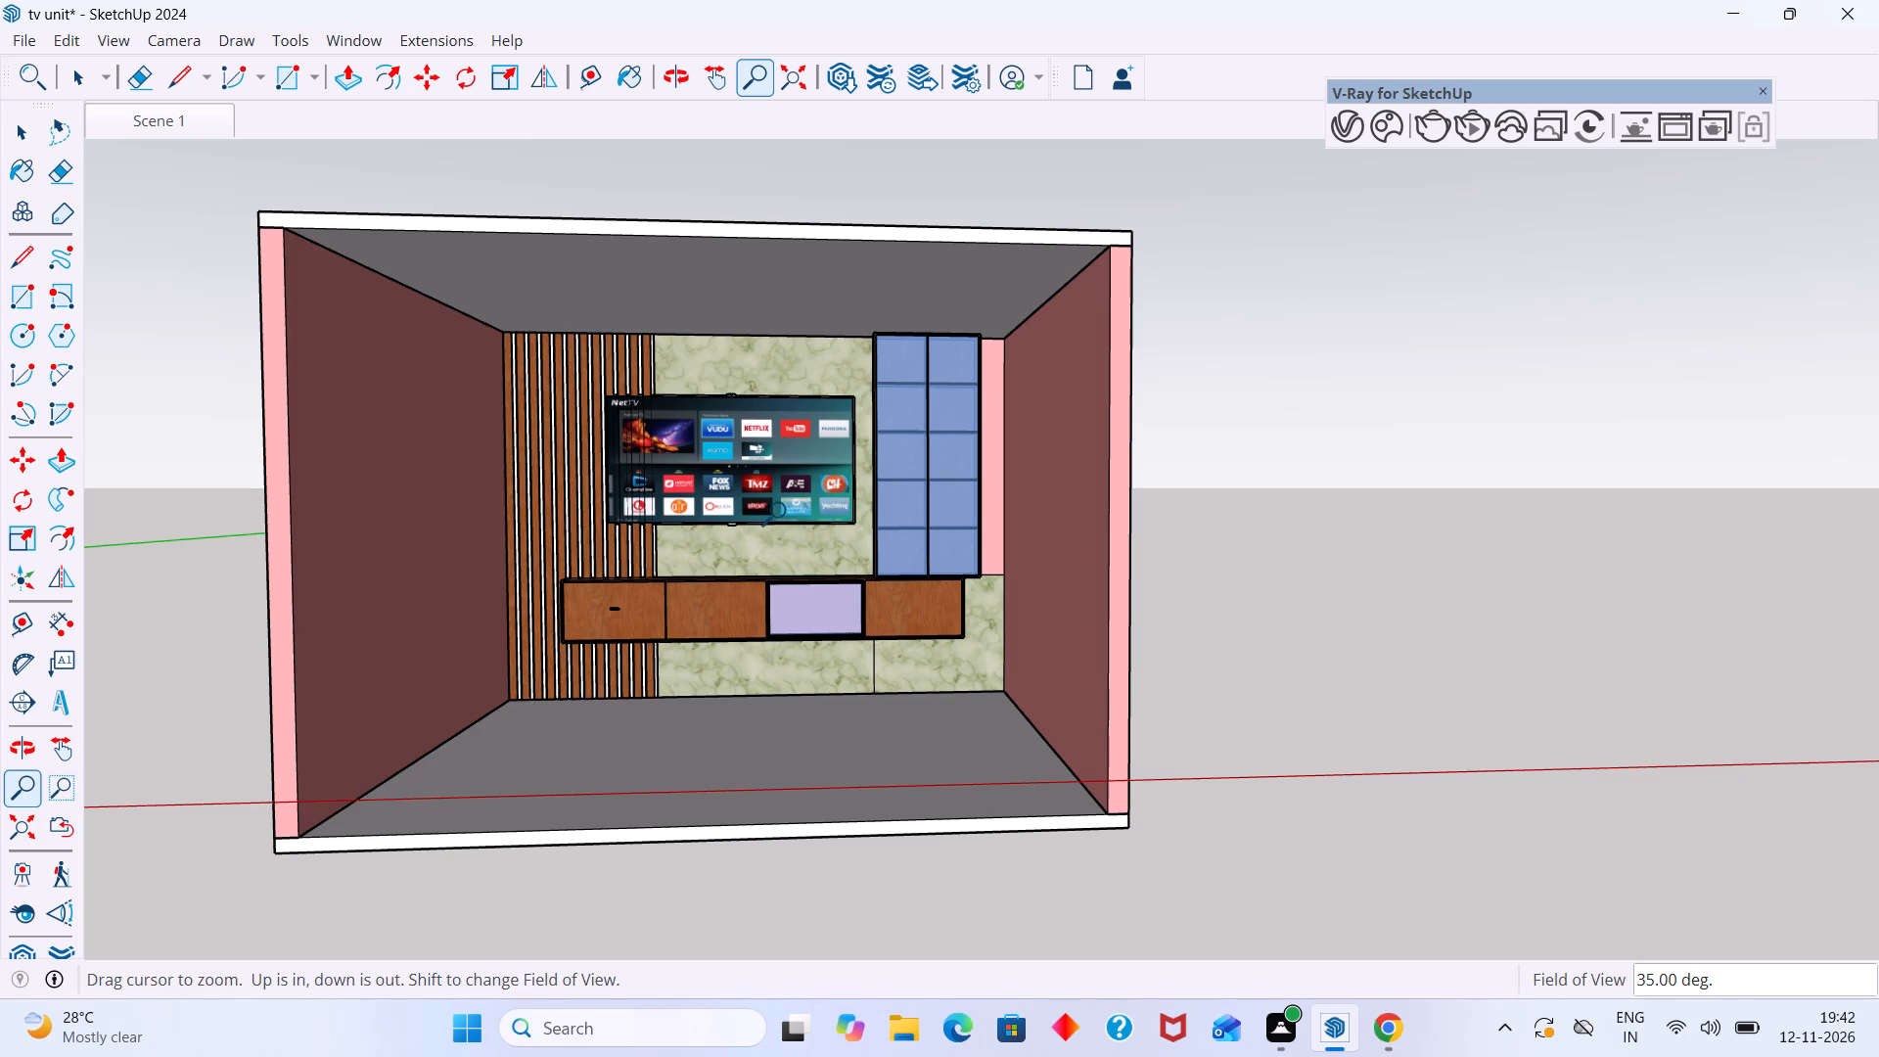
{"action": "left_click", "coordinate": [174, 123]}
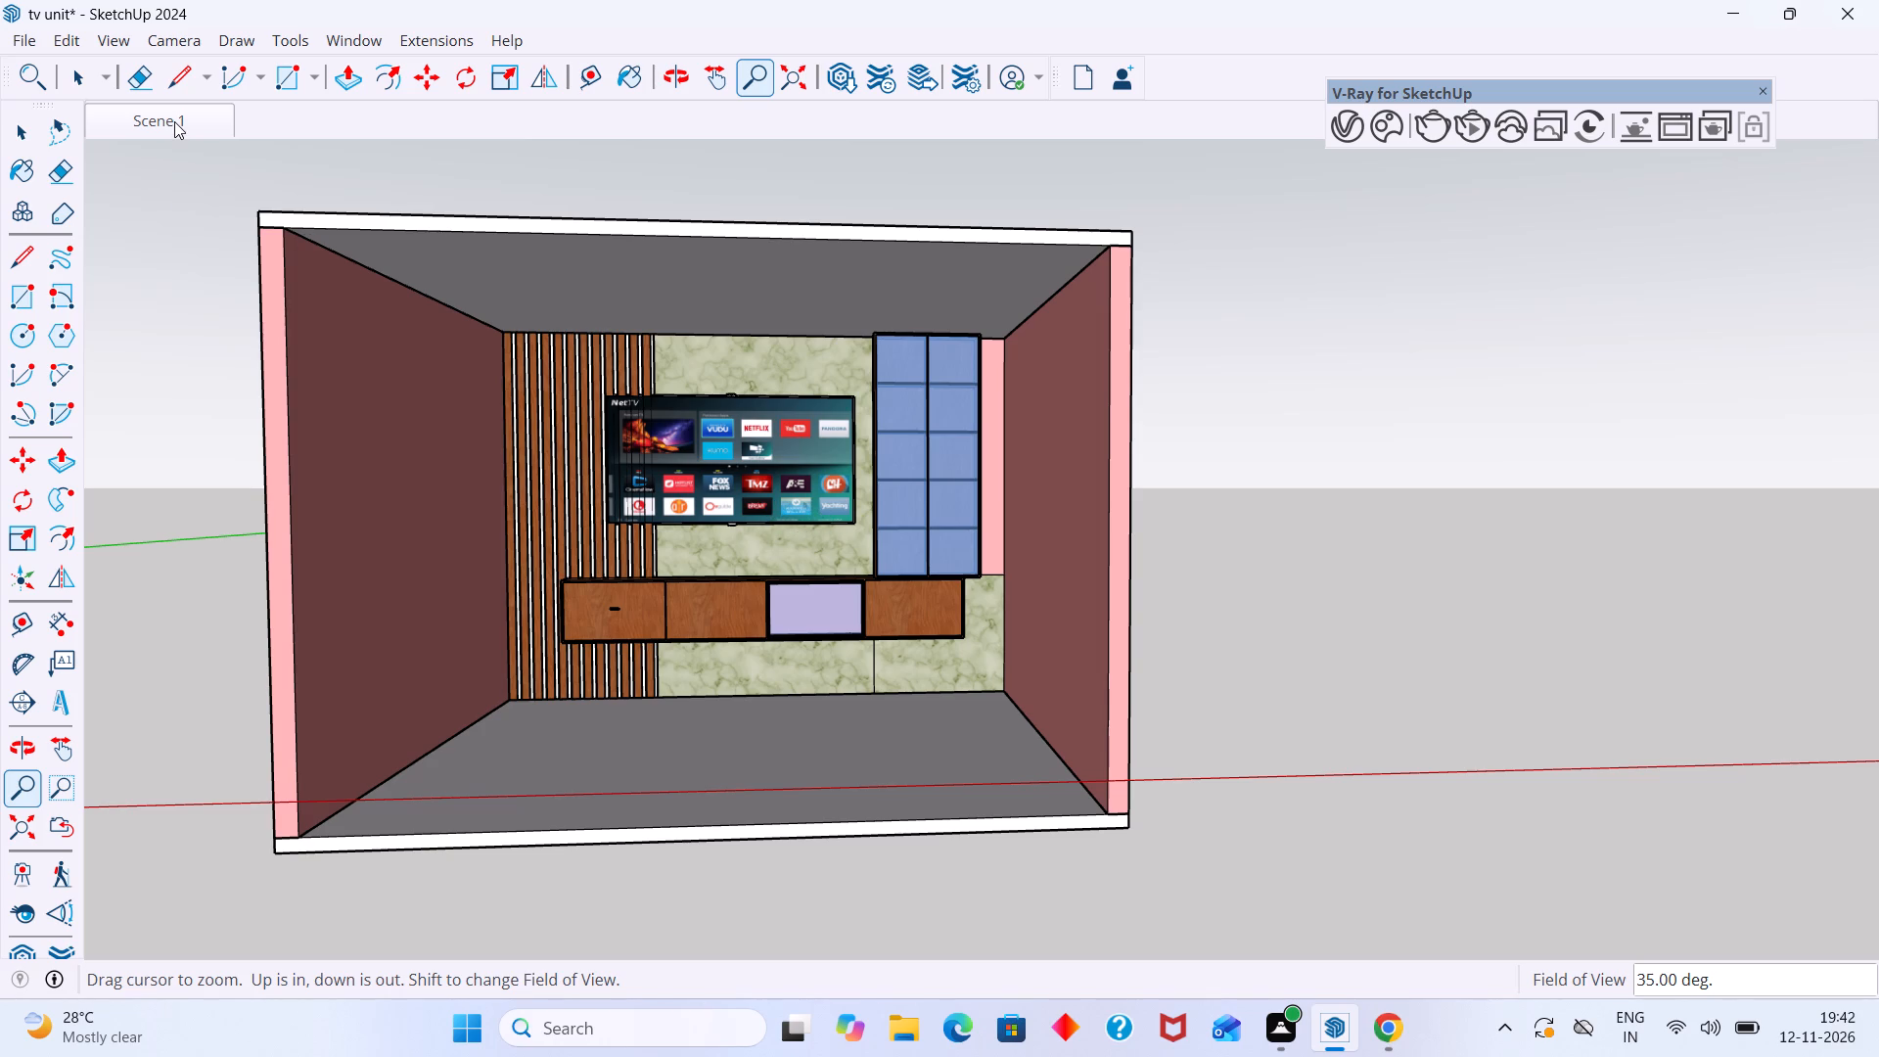
{"action": "left_click", "coordinate": [174, 121]}
{"action": "left_click", "coordinate": [361, 186]}
{"action": "key", "text": "space"}
{"action": "left_click", "coordinate": [194, 121]}
{"action": "left_click", "coordinate": [178, 119]}
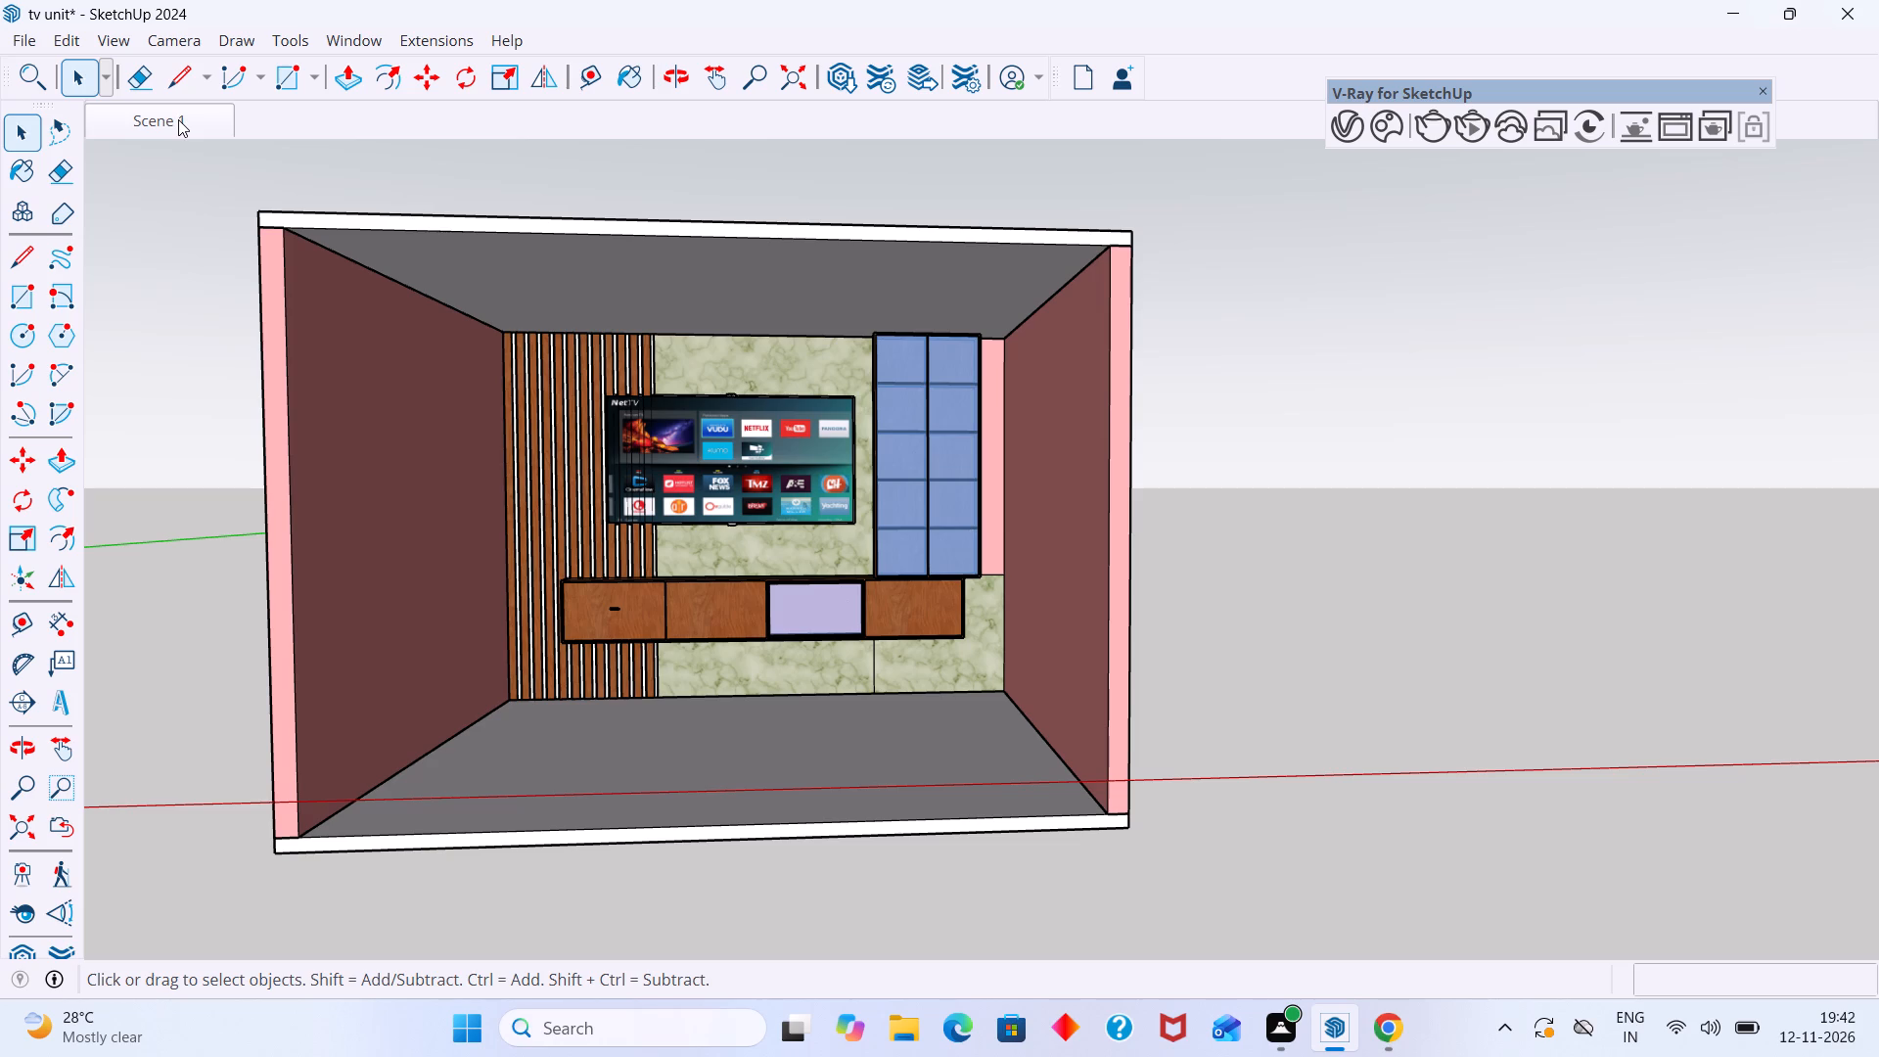
{"action": "scroll", "coordinate": [998, 343], "scroll_direction": "down", "scroll_amount": 4}
{"action": "scroll", "coordinate": [1088, 388], "scroll_direction": "down", "scroll_amount": 1}
Starting from Scene 1, reframe the room from farther back and slightly higher, and save that view as a second scene.
{"action": "scroll", "coordinate": [1088, 388], "scroll_direction": "down", "scroll_amount": 8}
{"action": "left_click", "coordinate": [172, 121]}
{"action": "middle_click_drag", "start_coordinate": [833, 741], "coordinate": [832, 780]}
{"action": "scroll", "coordinate": [833, 746], "scroll_direction": "down", "scroll_amount": 1}
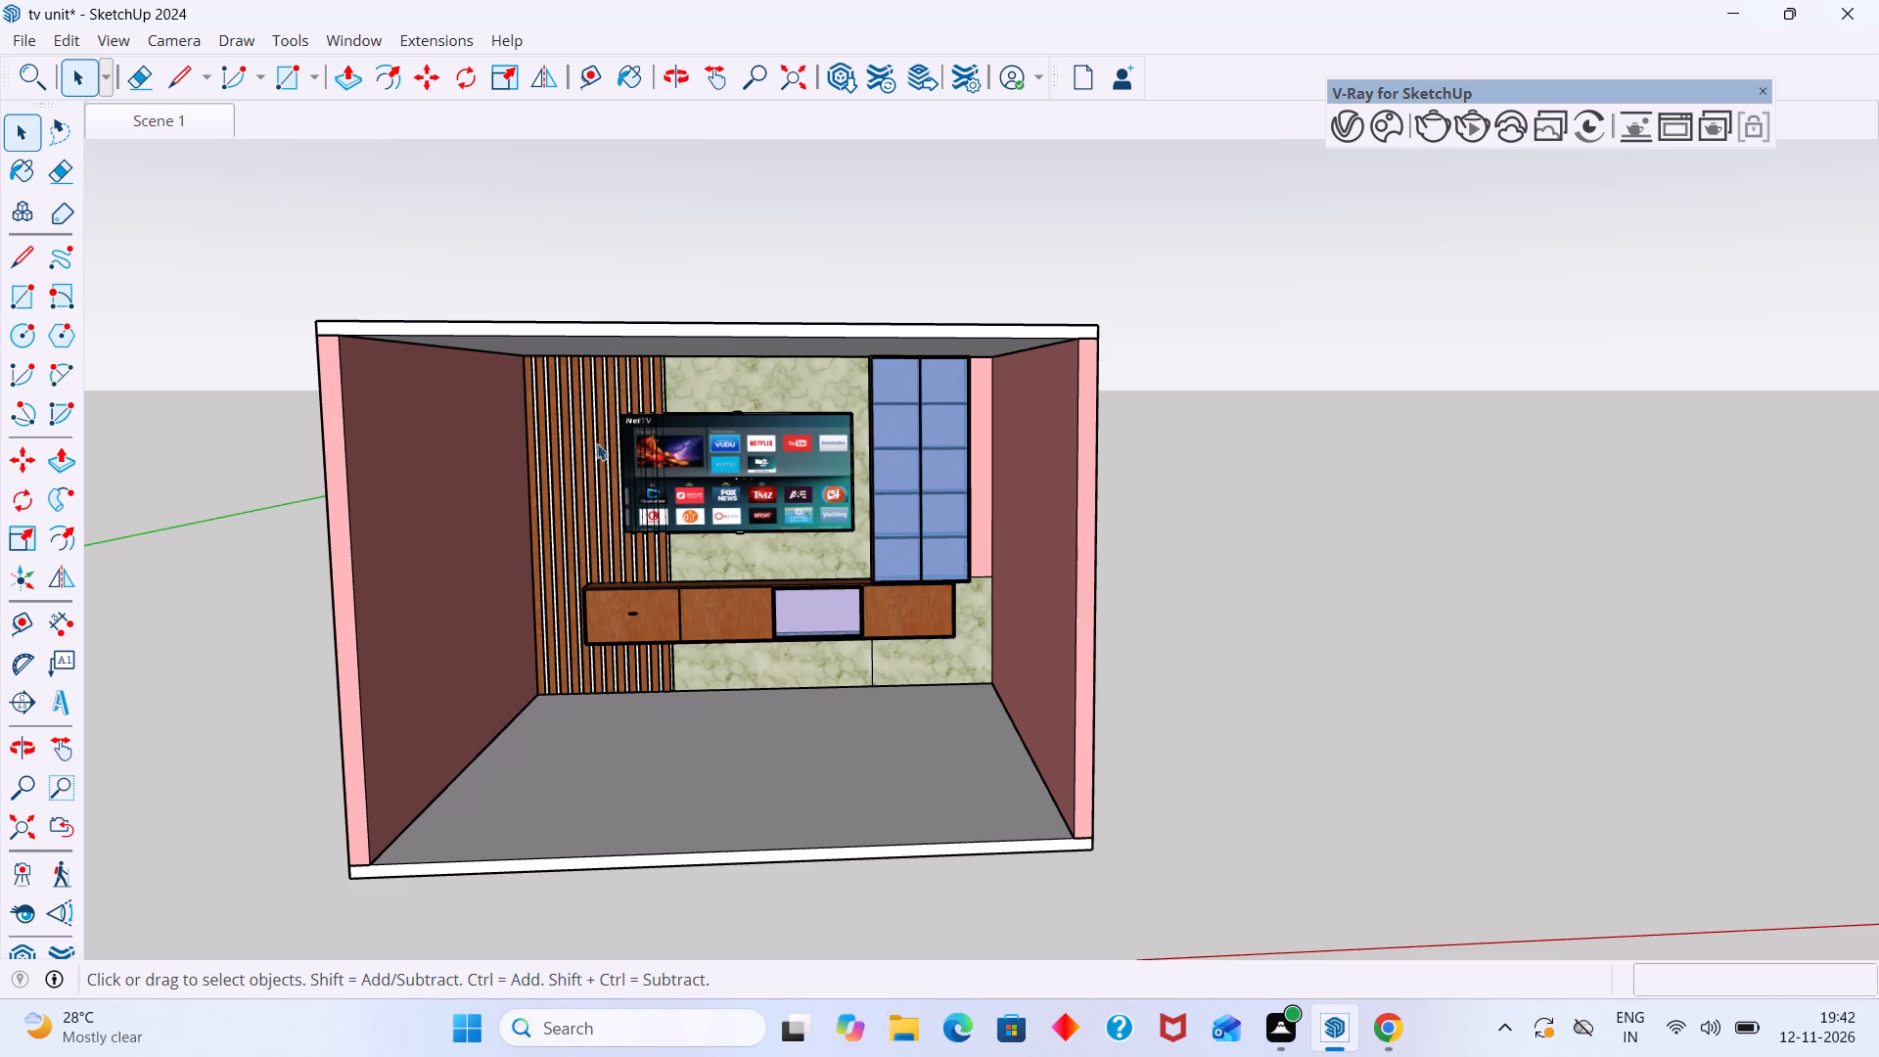
{"action": "scroll", "coordinate": [601, 448], "scroll_direction": "down", "scroll_amount": 2}
{"action": "scroll", "coordinate": [683, 531], "scroll_direction": "down", "scroll_amount": 3}
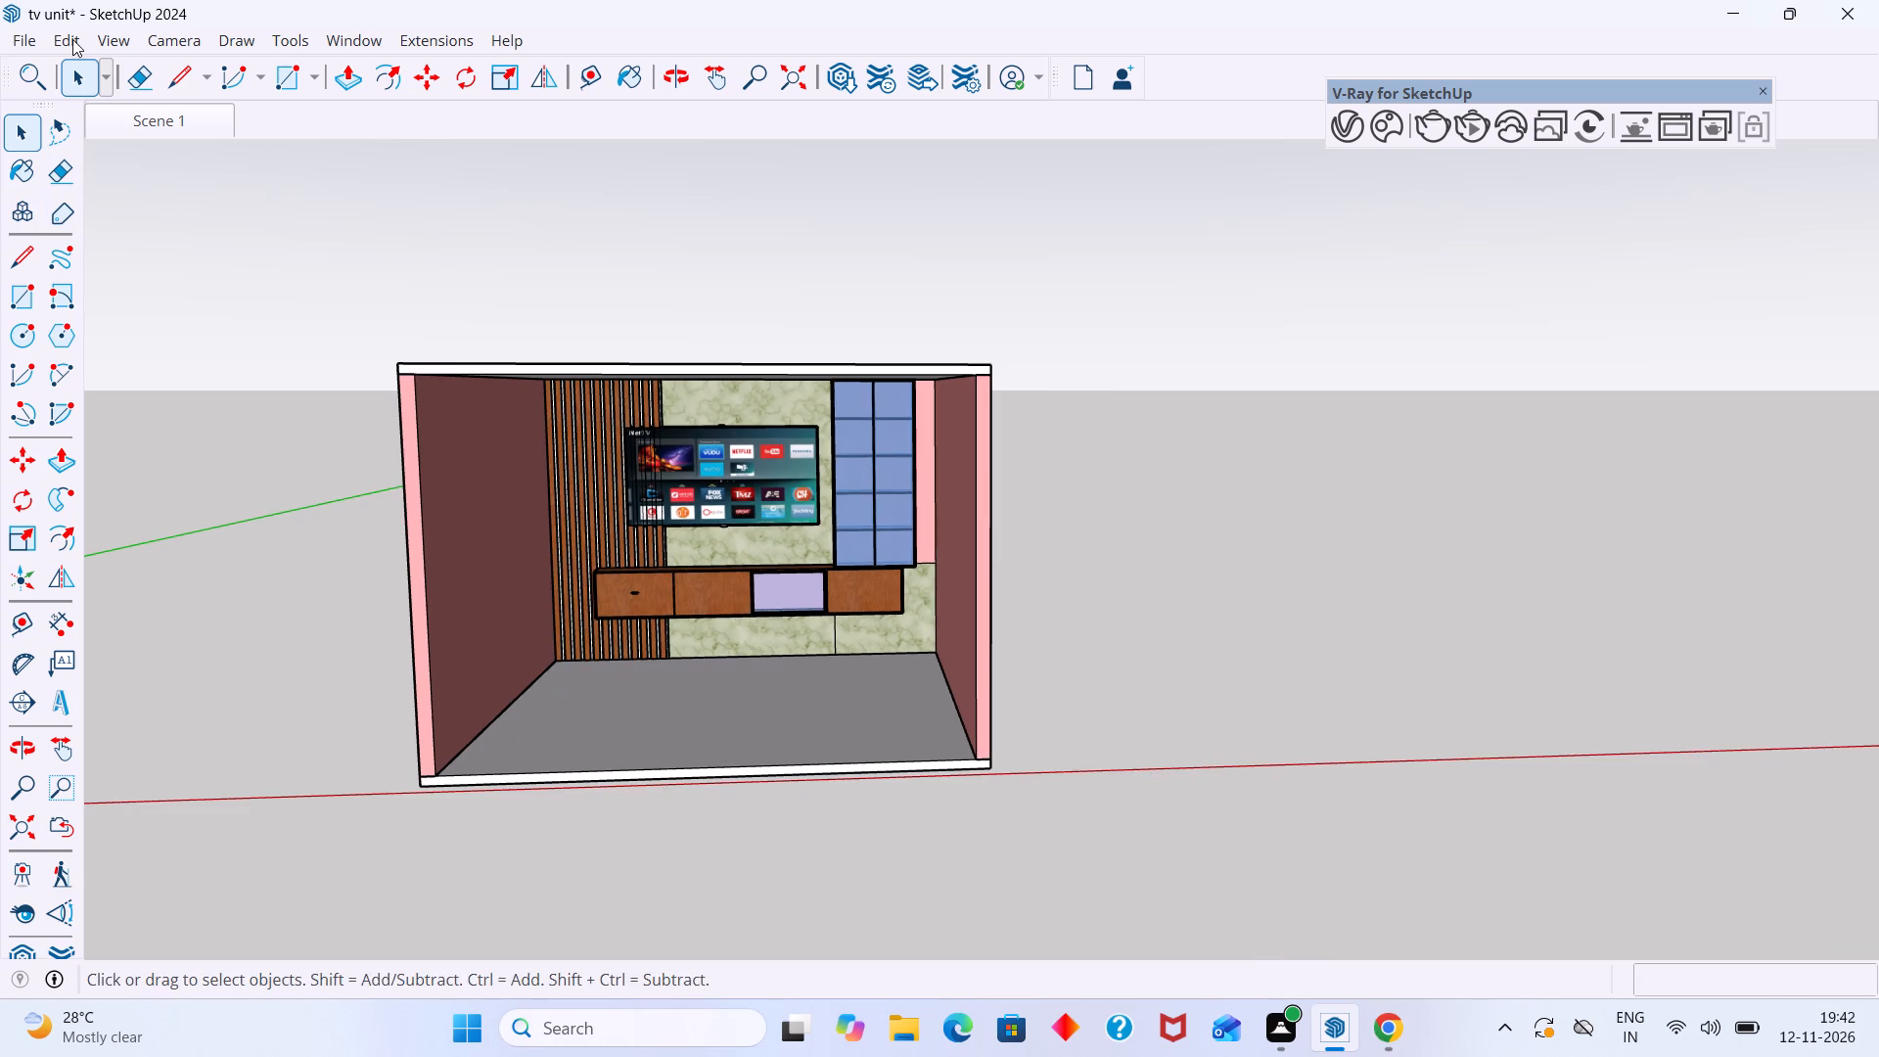
{"action": "left_click", "coordinate": [112, 41]}
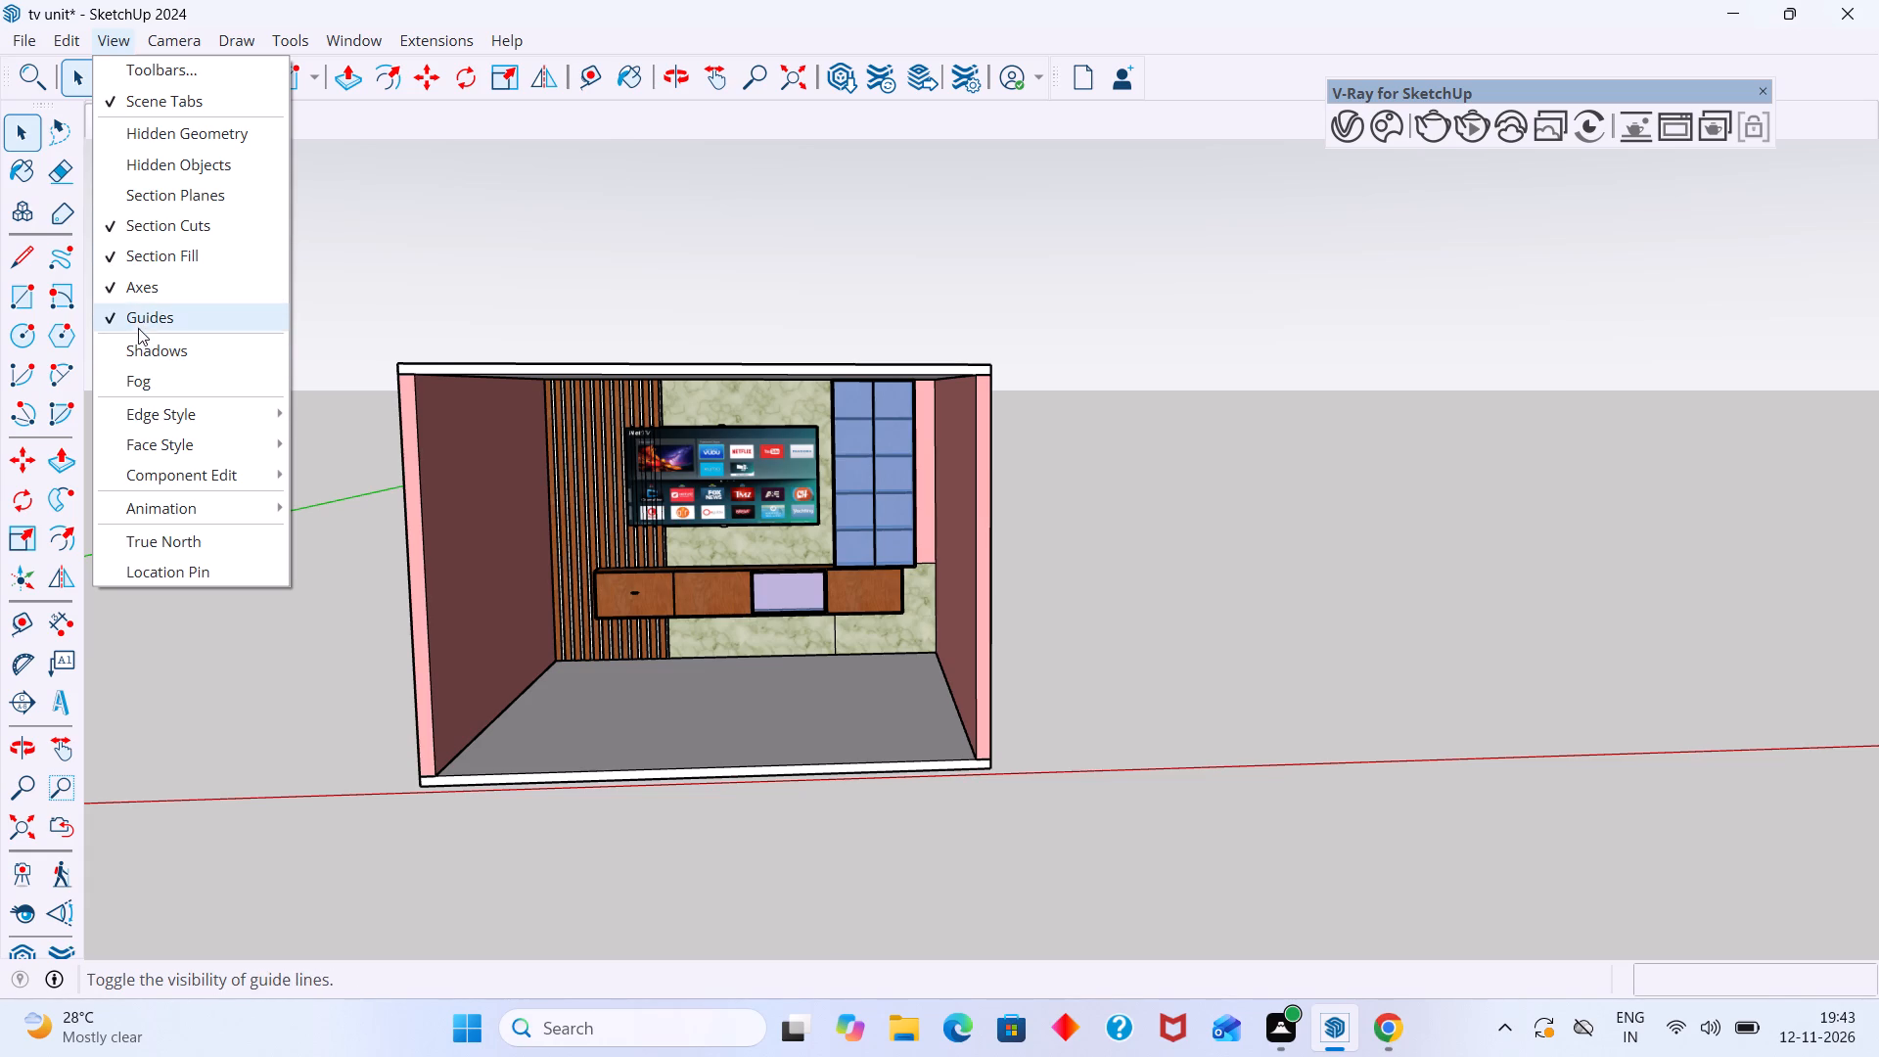
{"action": "left_click", "coordinate": [168, 506]}
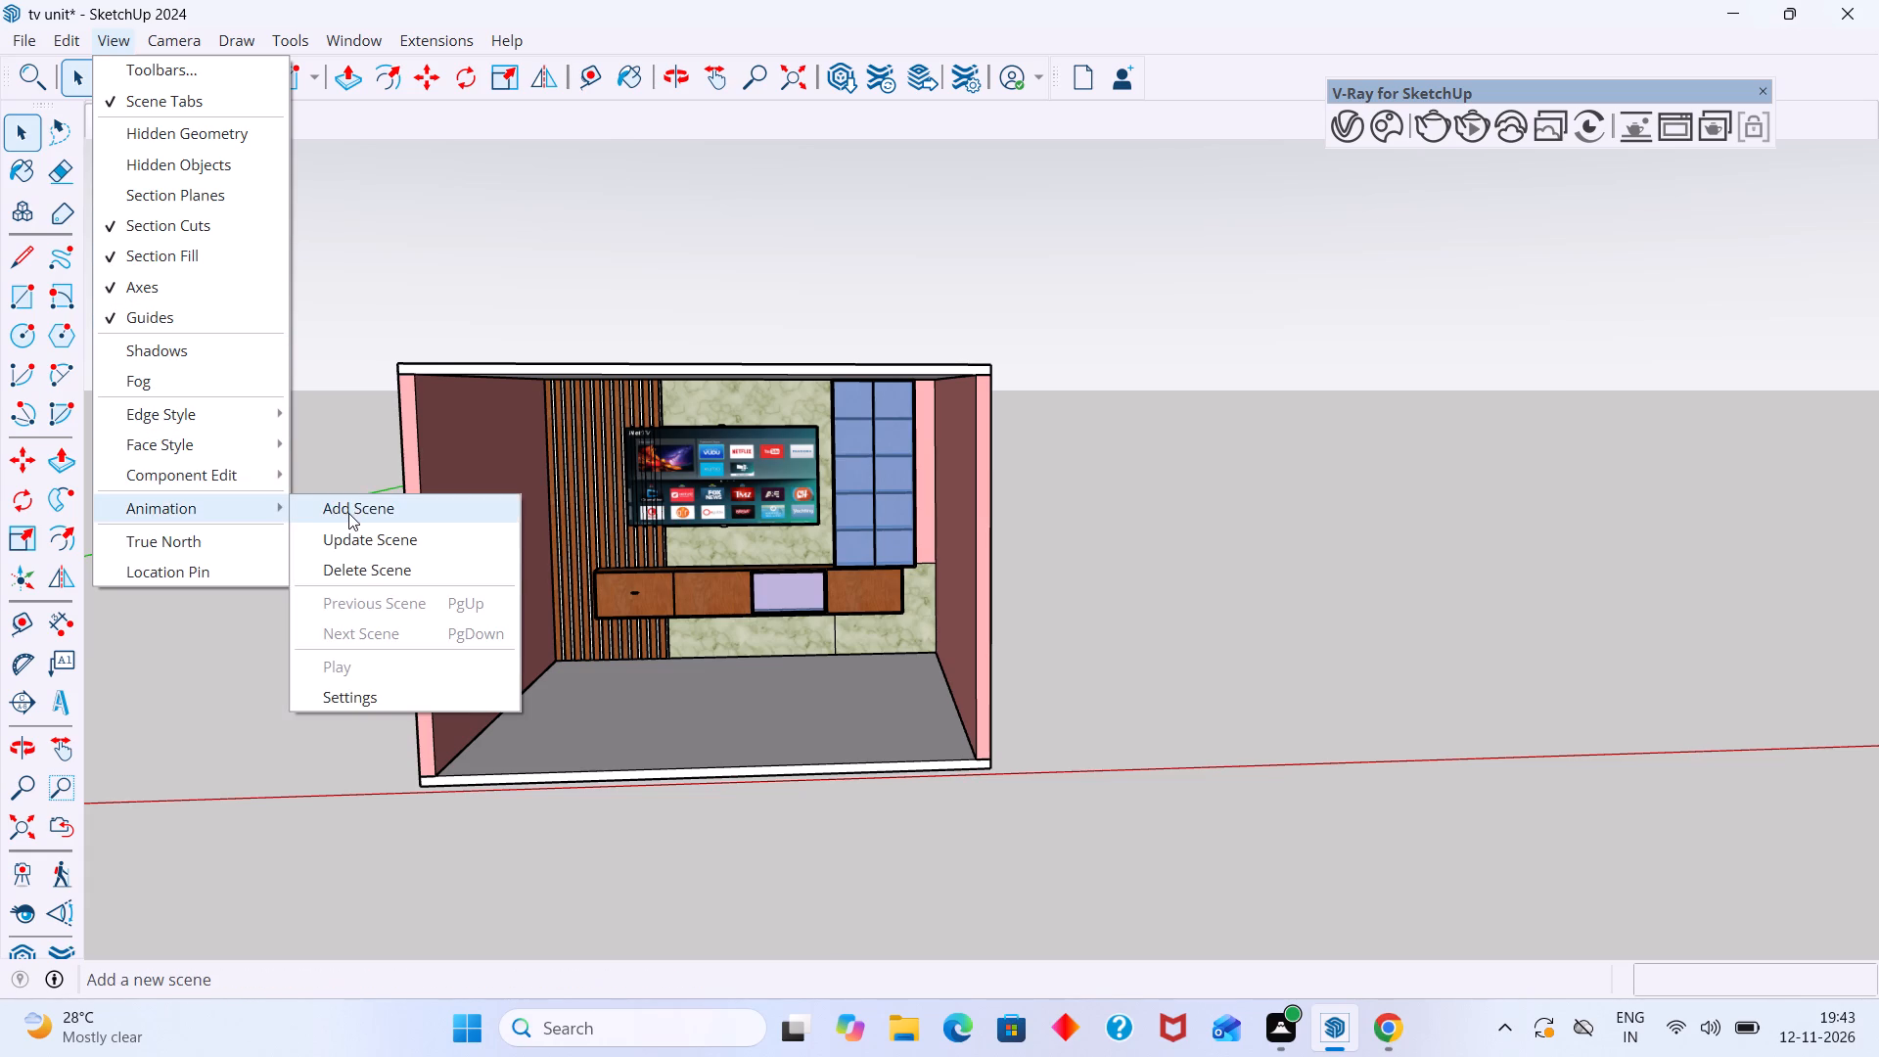
{"action": "left_click", "coordinate": [348, 513]}
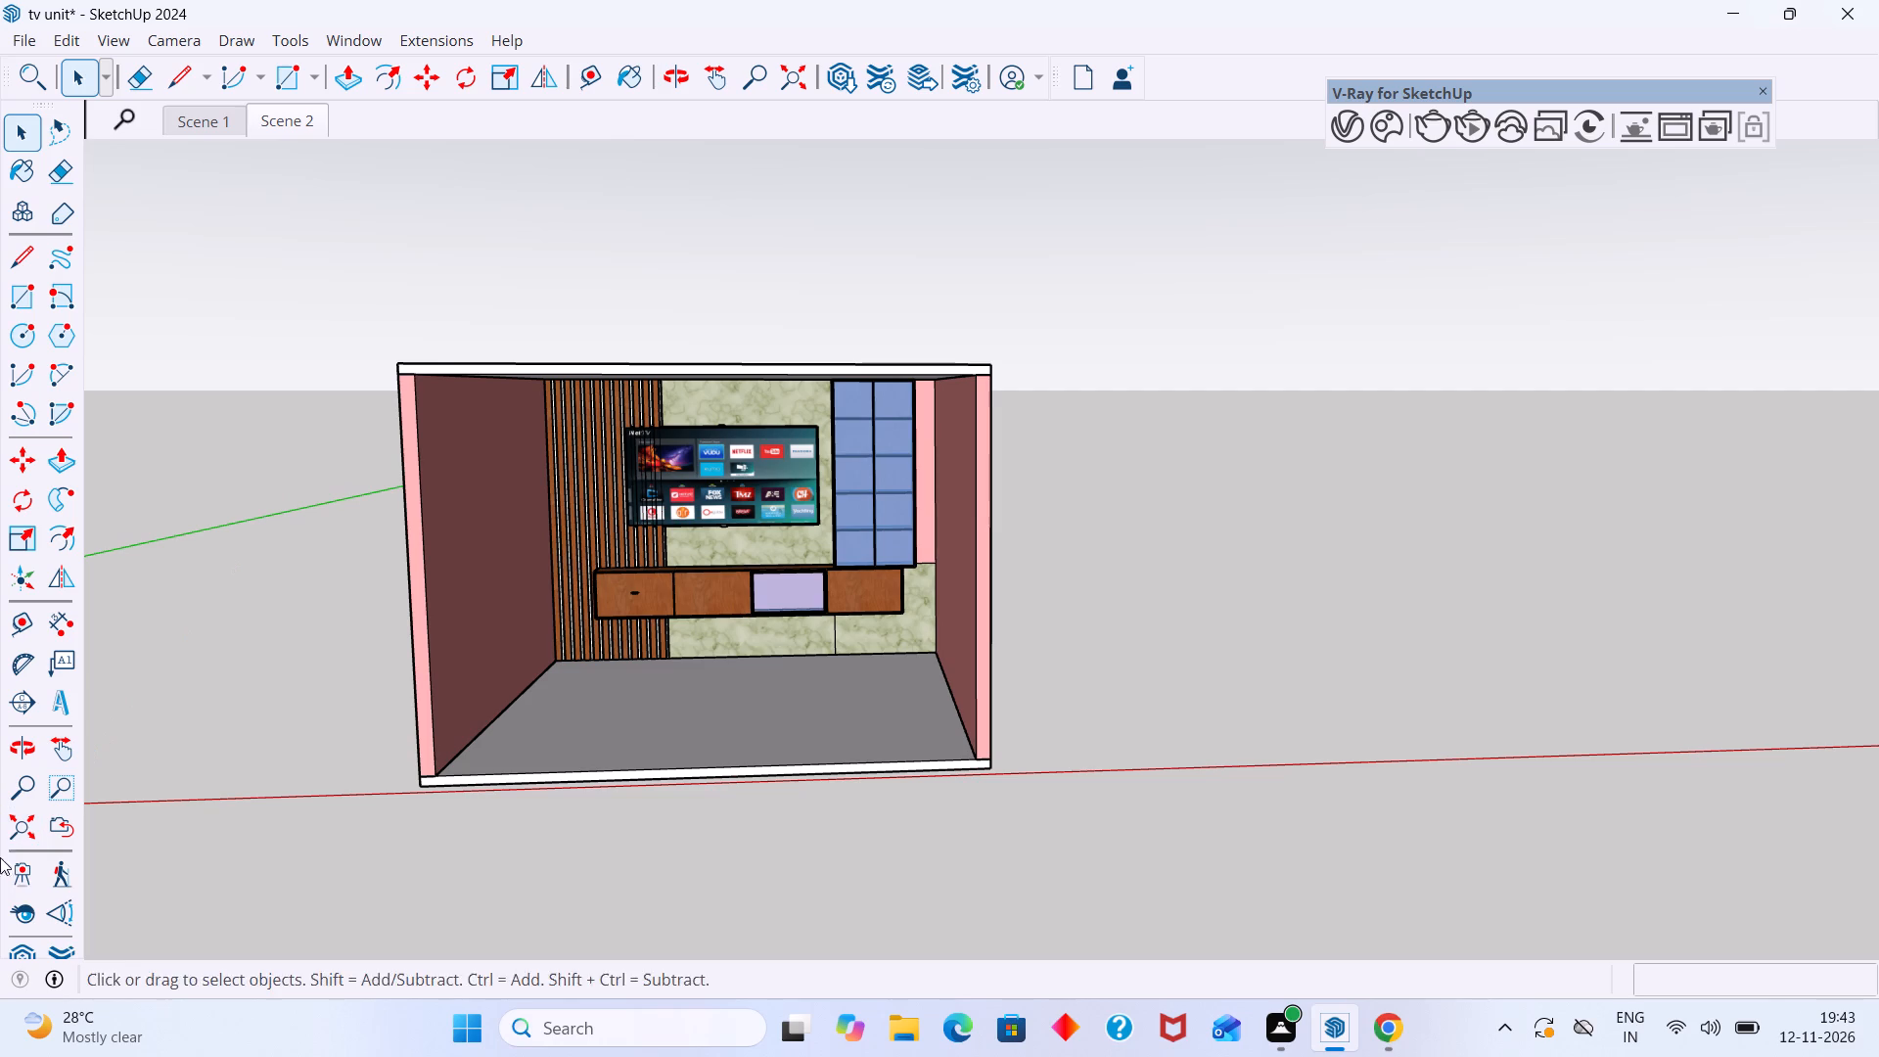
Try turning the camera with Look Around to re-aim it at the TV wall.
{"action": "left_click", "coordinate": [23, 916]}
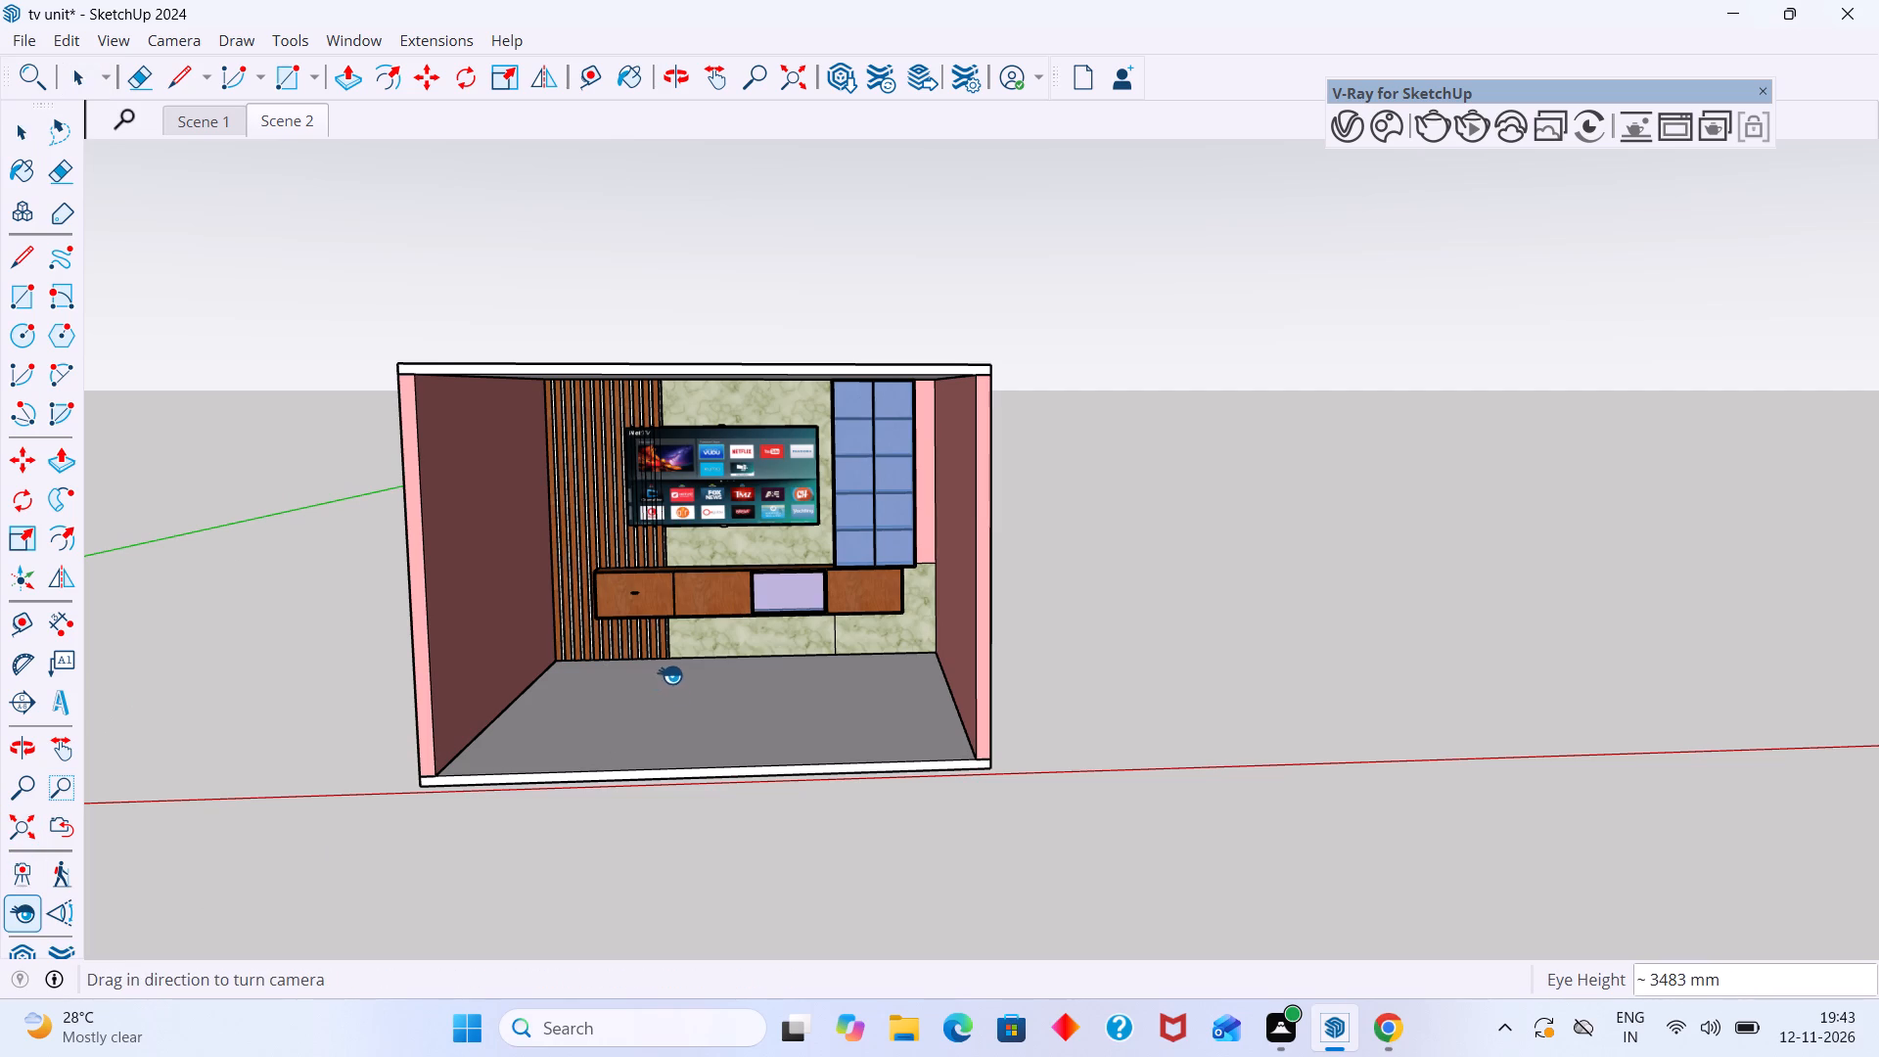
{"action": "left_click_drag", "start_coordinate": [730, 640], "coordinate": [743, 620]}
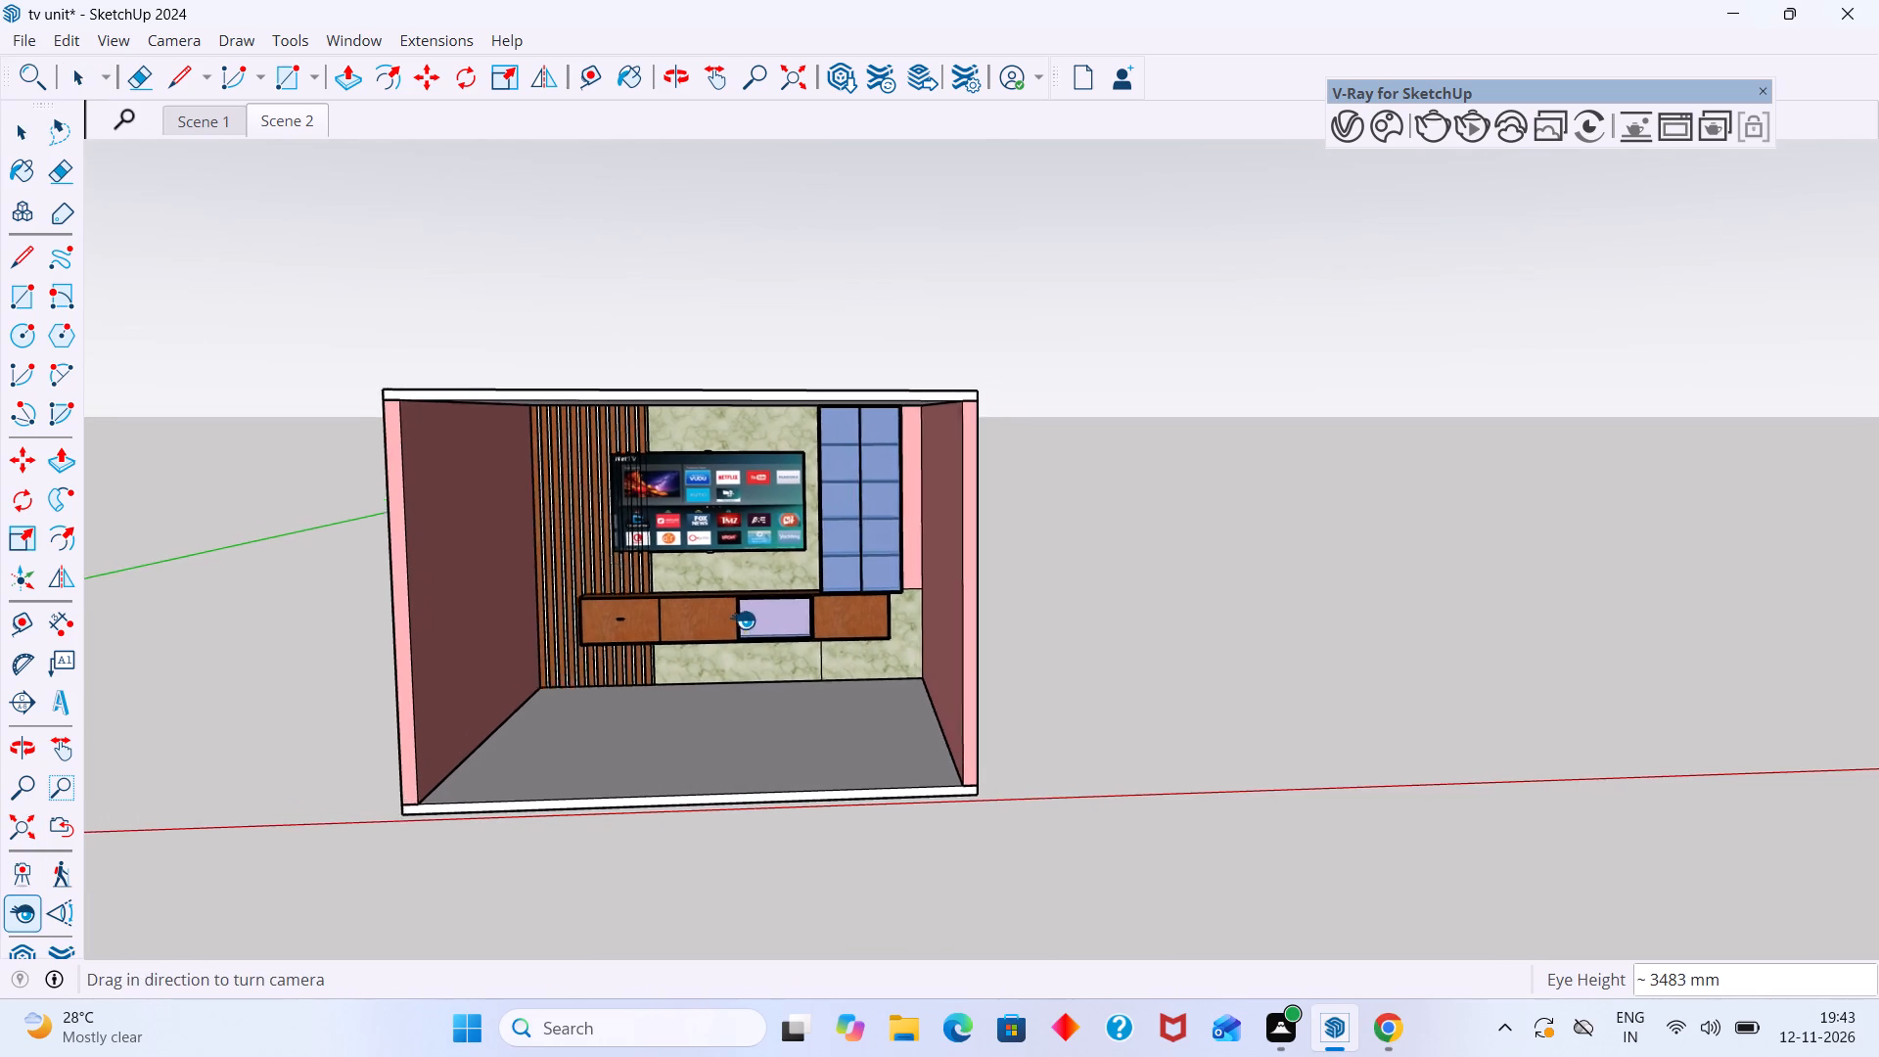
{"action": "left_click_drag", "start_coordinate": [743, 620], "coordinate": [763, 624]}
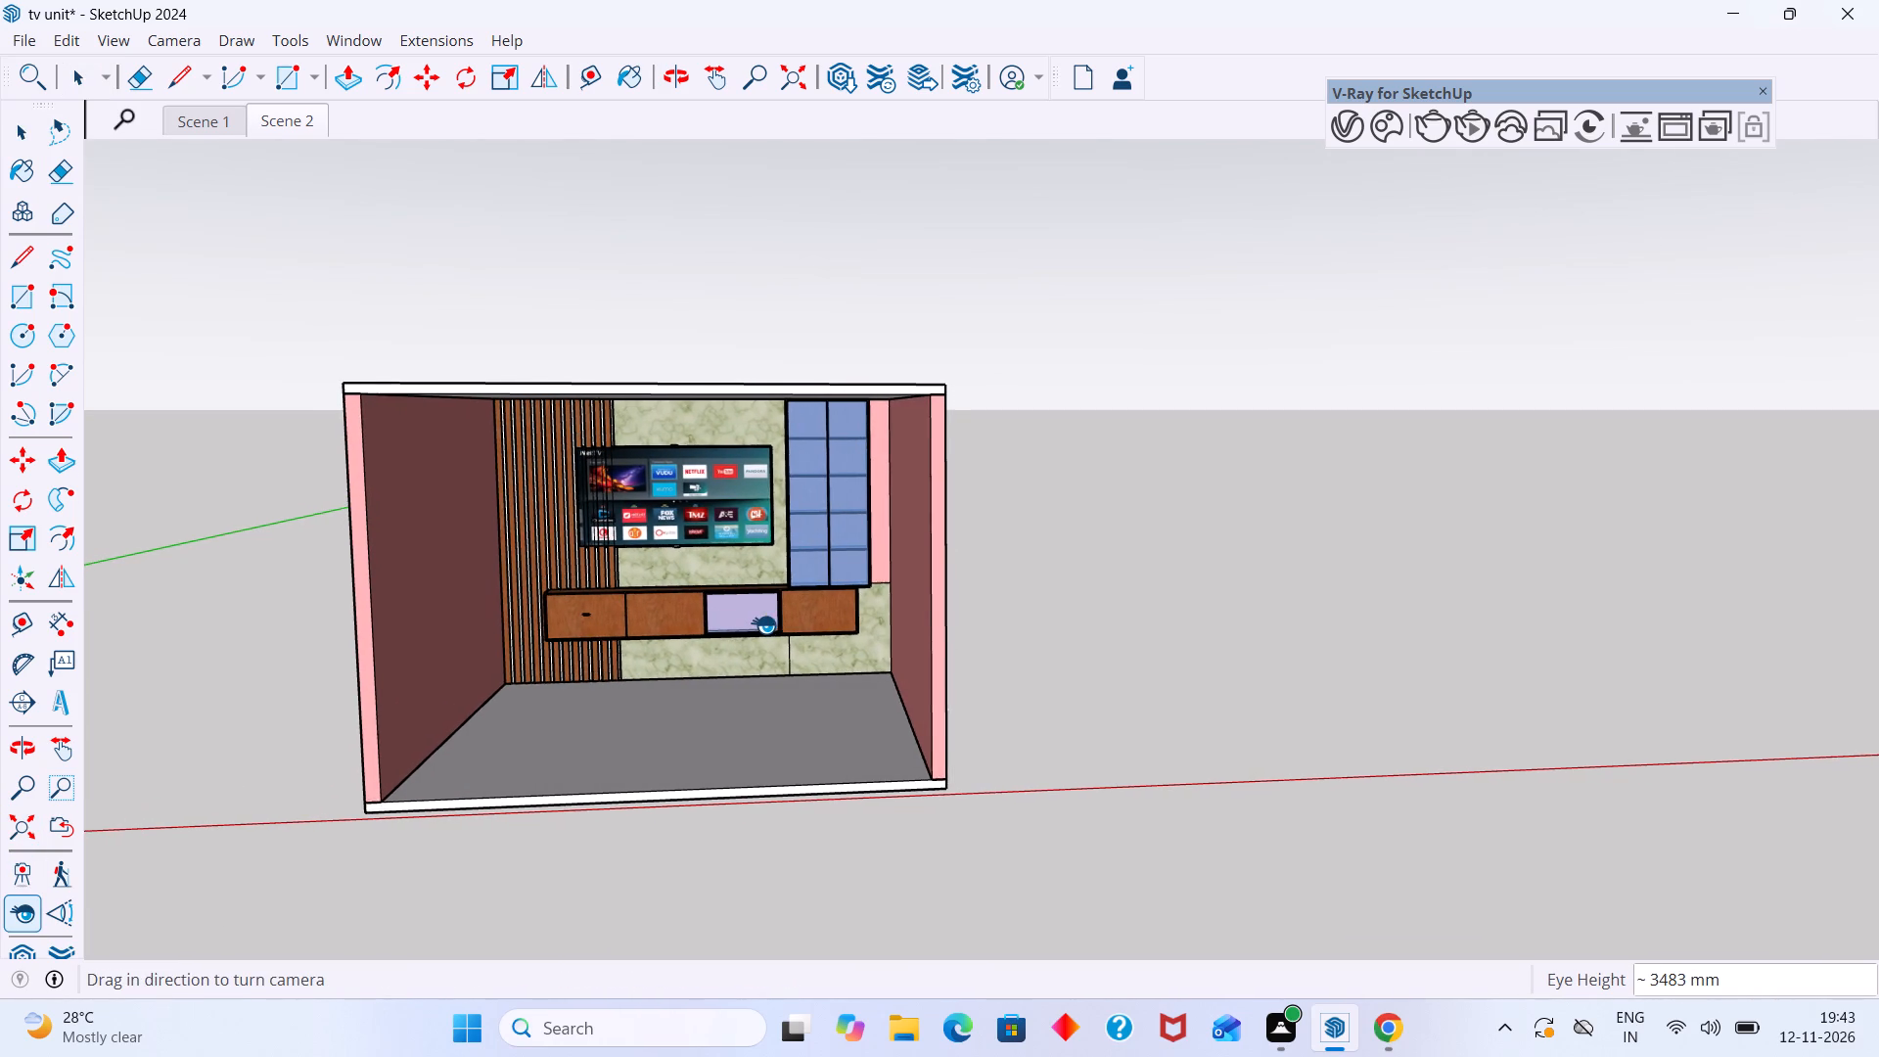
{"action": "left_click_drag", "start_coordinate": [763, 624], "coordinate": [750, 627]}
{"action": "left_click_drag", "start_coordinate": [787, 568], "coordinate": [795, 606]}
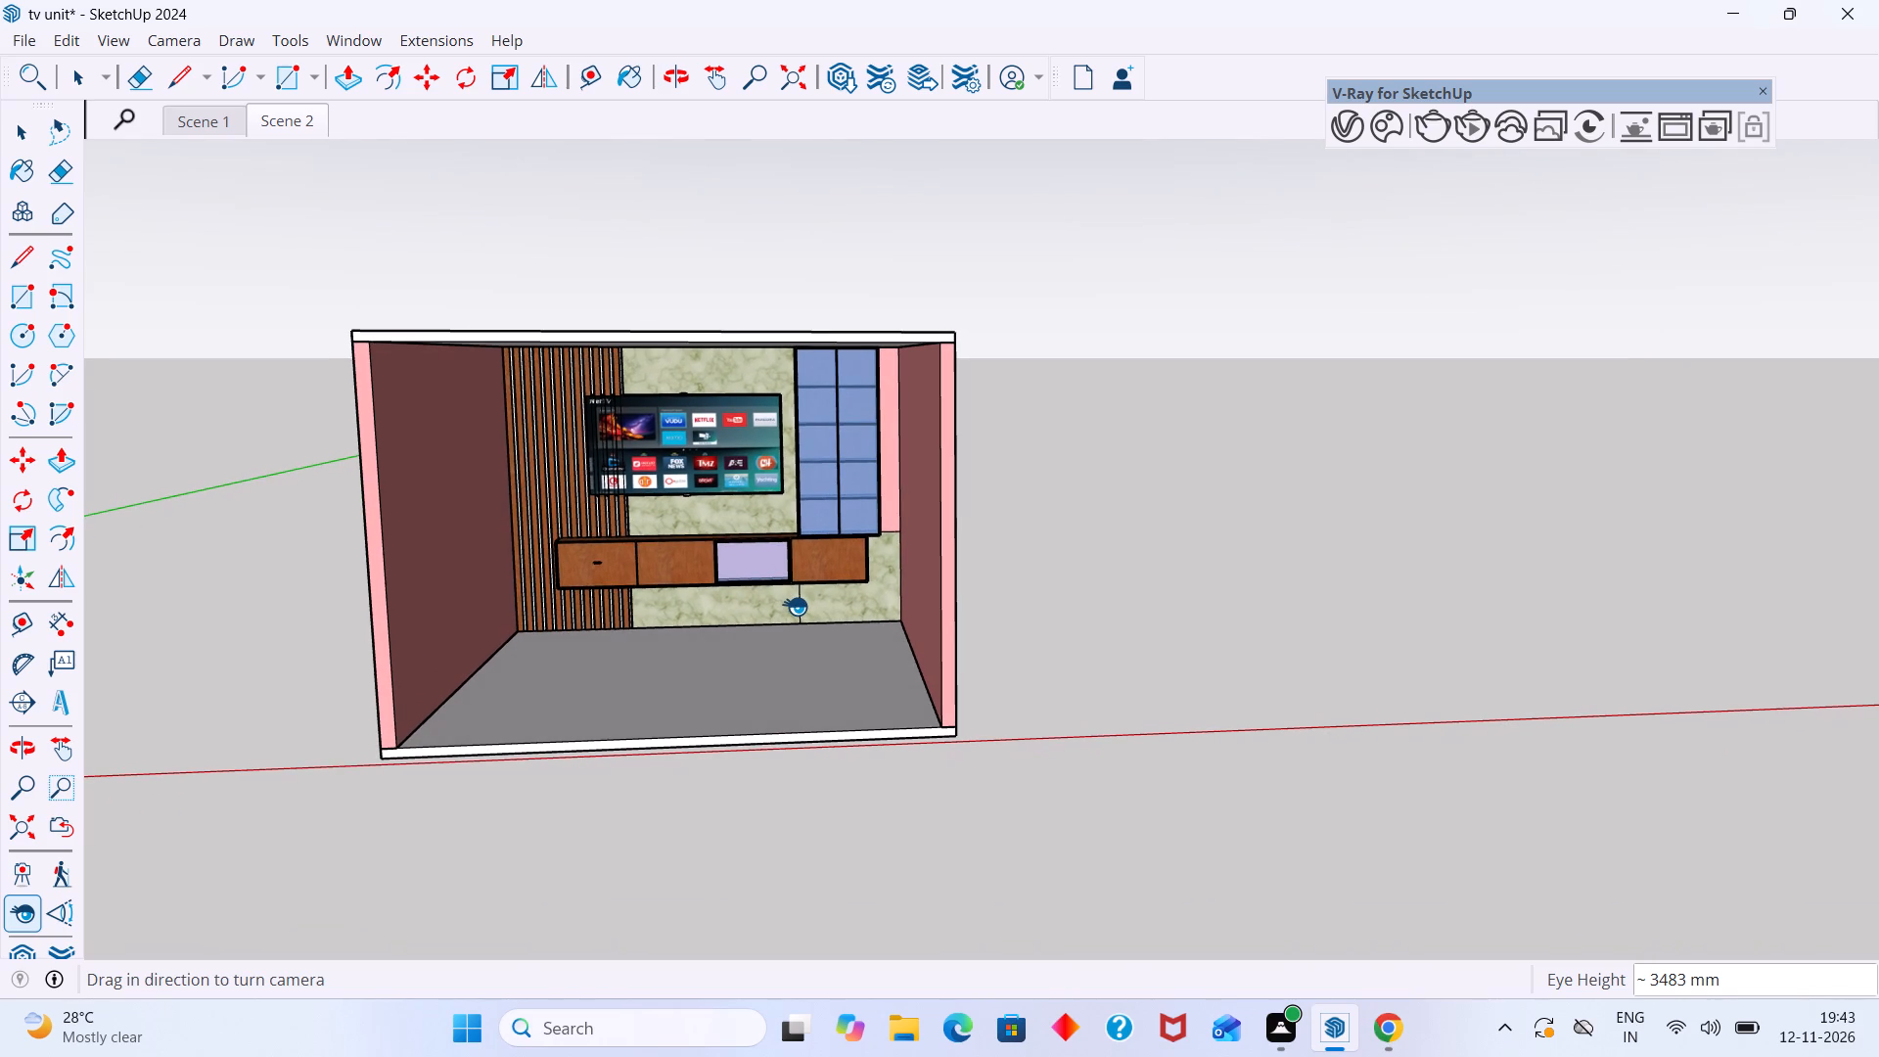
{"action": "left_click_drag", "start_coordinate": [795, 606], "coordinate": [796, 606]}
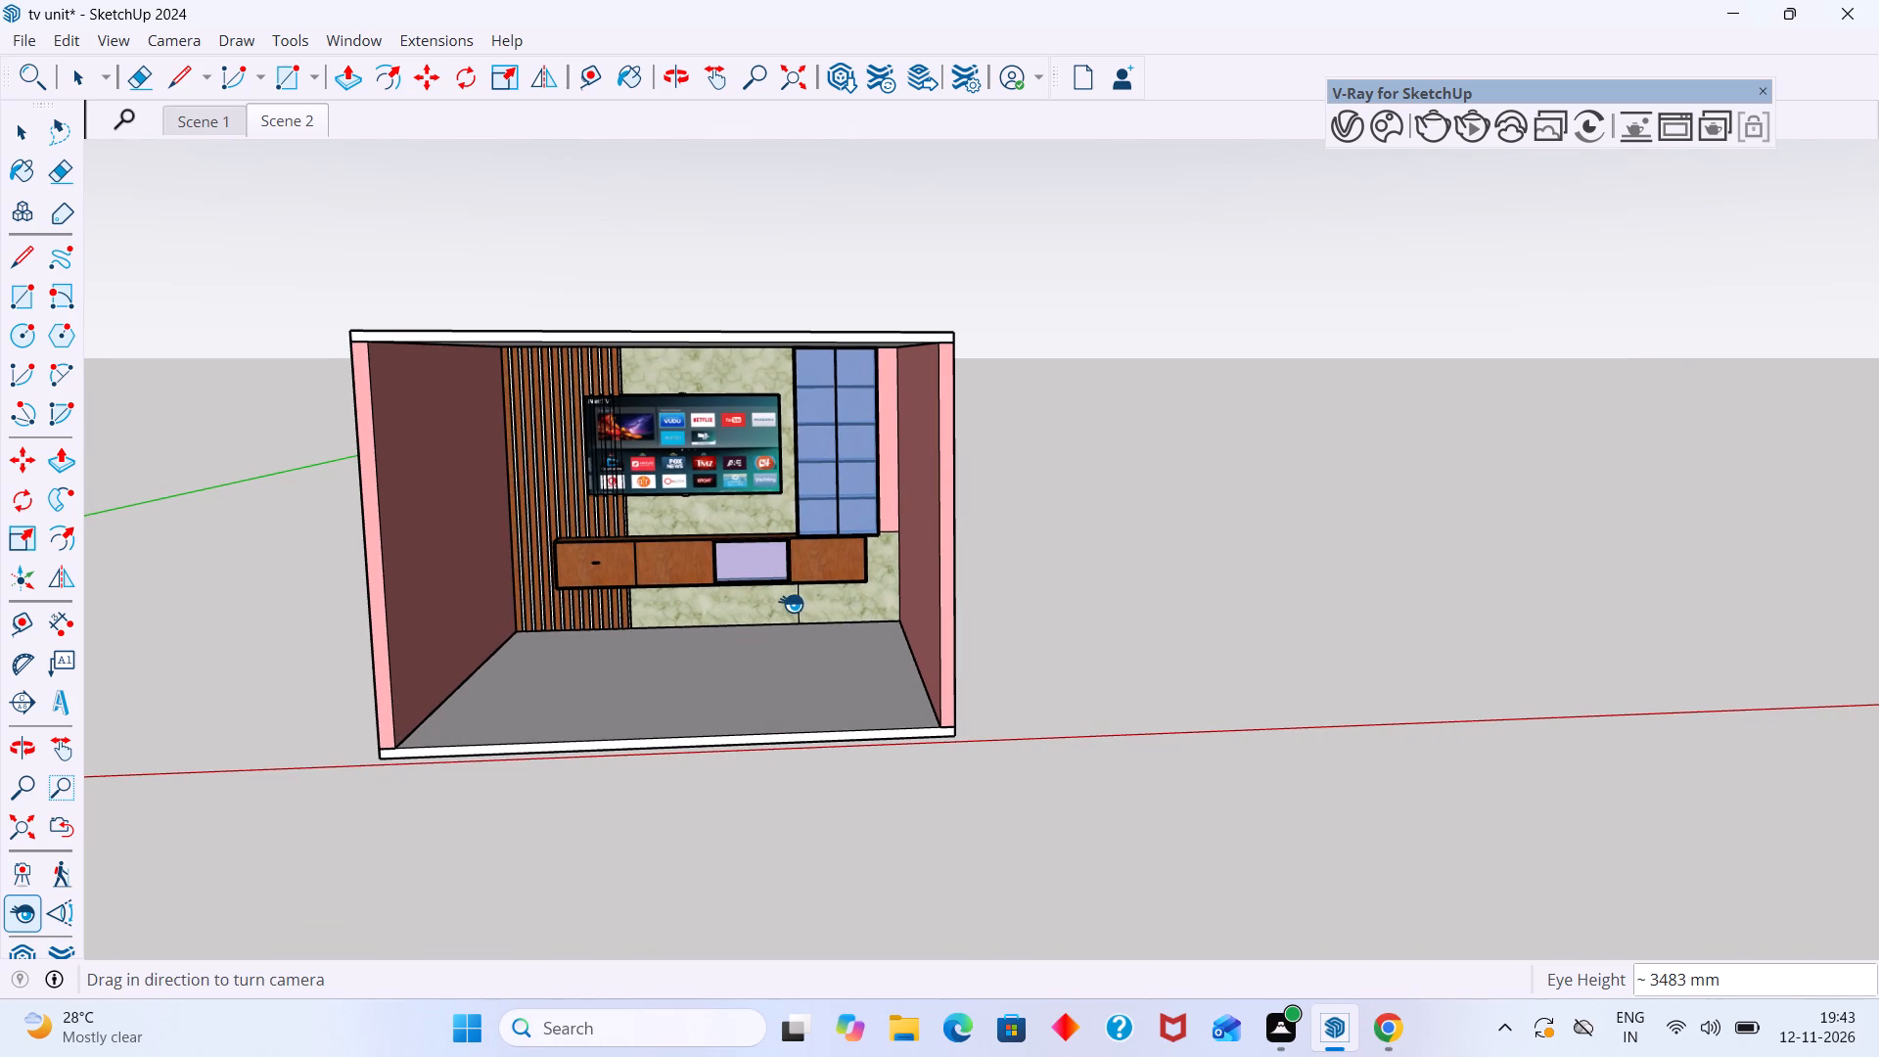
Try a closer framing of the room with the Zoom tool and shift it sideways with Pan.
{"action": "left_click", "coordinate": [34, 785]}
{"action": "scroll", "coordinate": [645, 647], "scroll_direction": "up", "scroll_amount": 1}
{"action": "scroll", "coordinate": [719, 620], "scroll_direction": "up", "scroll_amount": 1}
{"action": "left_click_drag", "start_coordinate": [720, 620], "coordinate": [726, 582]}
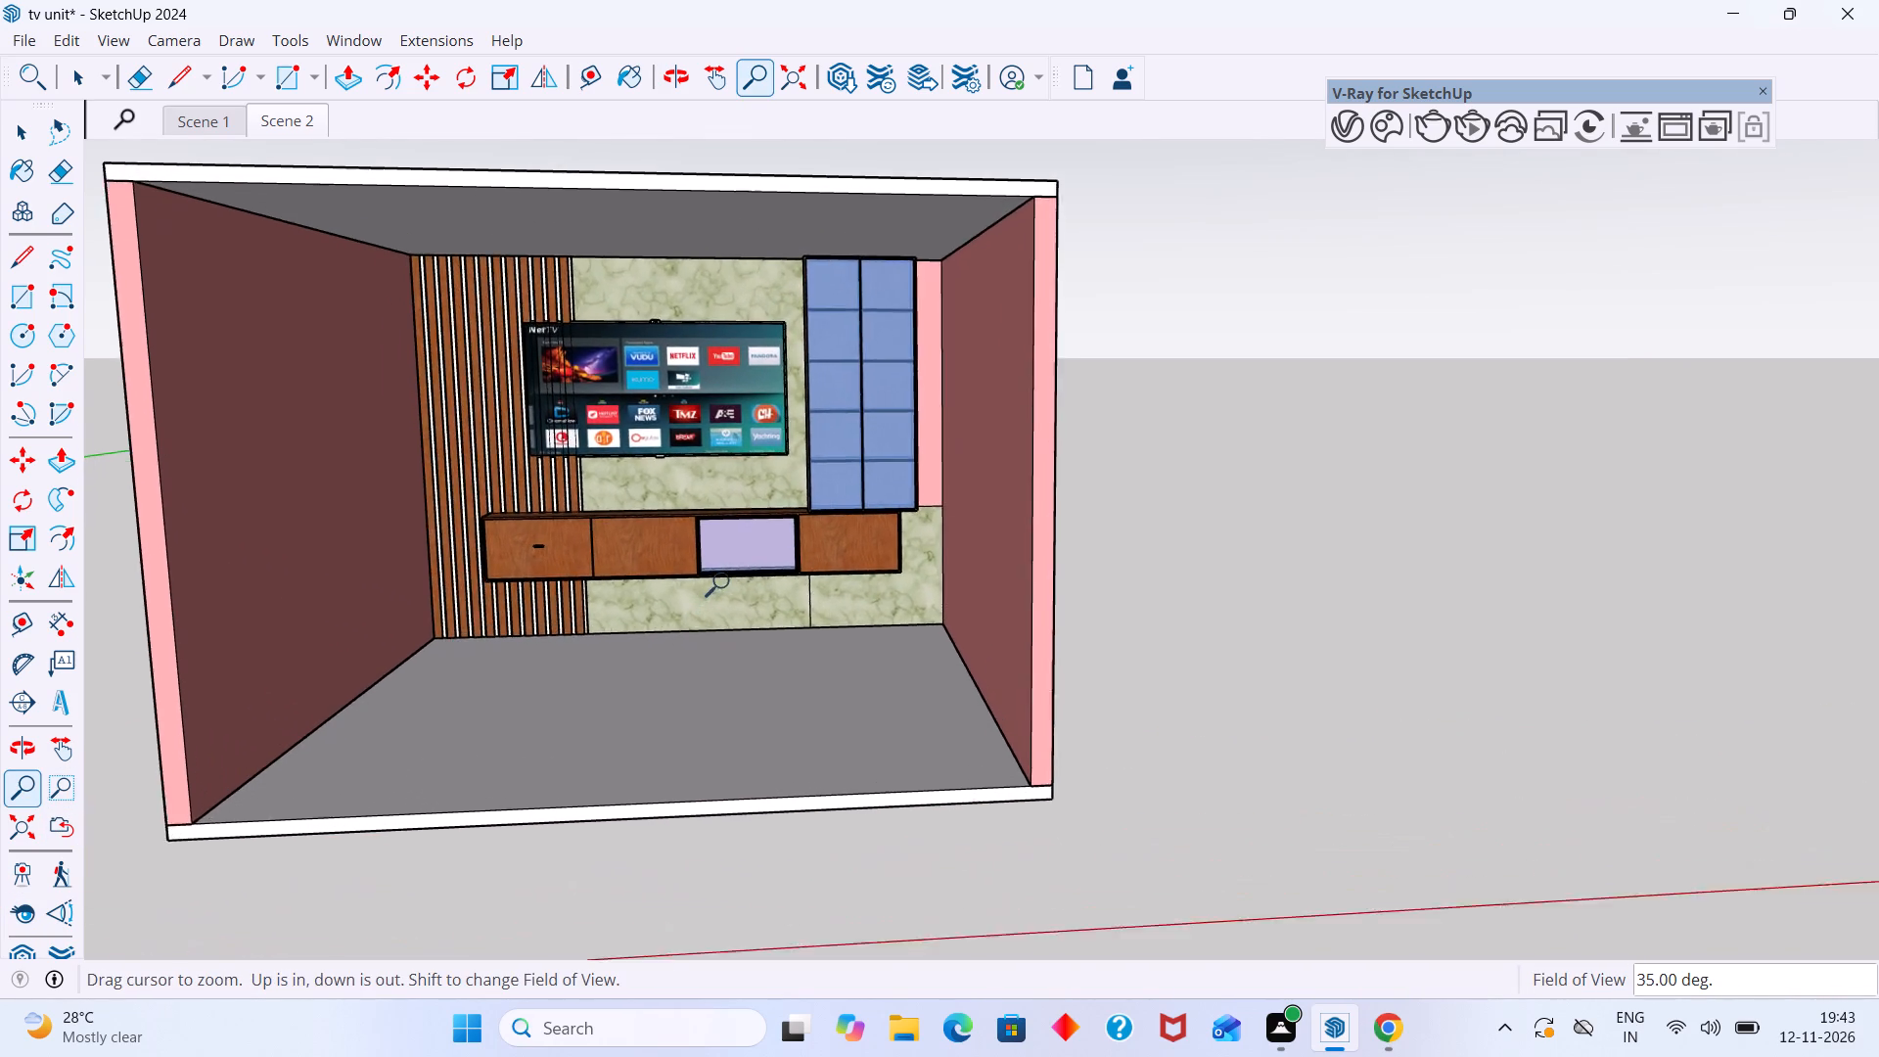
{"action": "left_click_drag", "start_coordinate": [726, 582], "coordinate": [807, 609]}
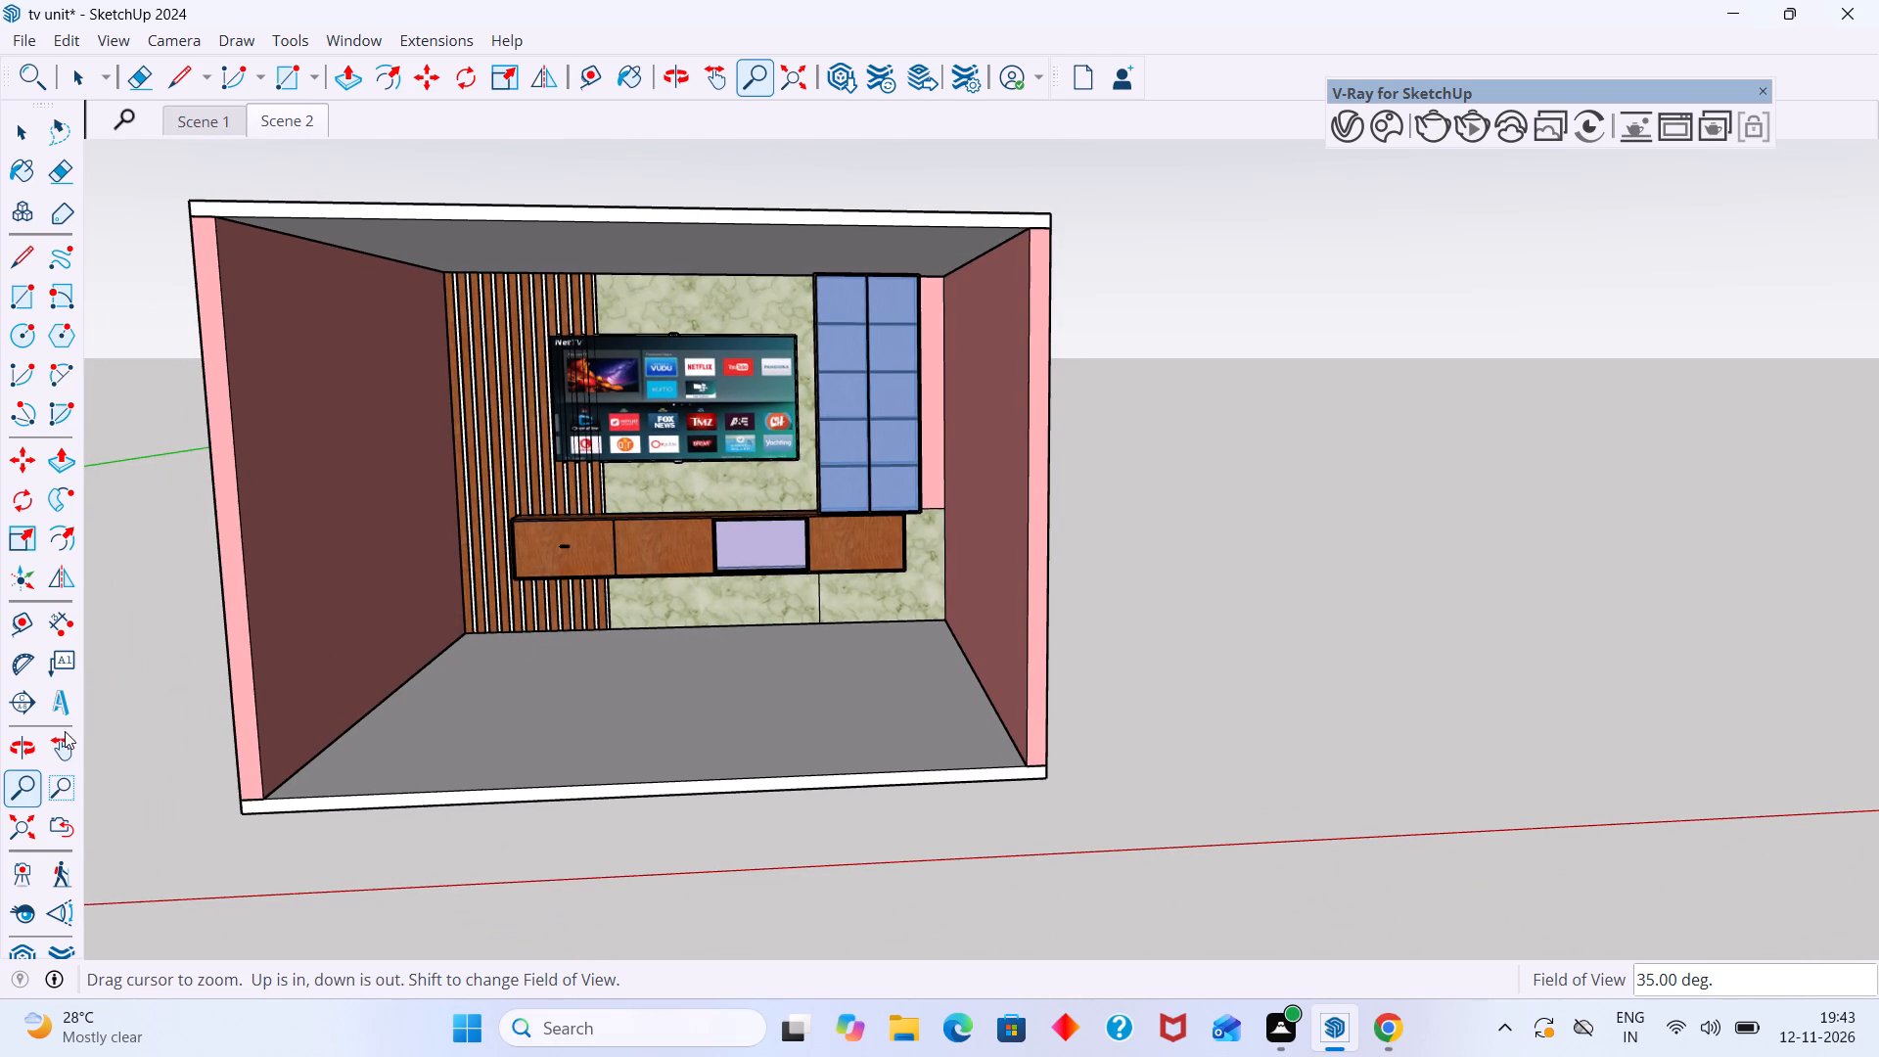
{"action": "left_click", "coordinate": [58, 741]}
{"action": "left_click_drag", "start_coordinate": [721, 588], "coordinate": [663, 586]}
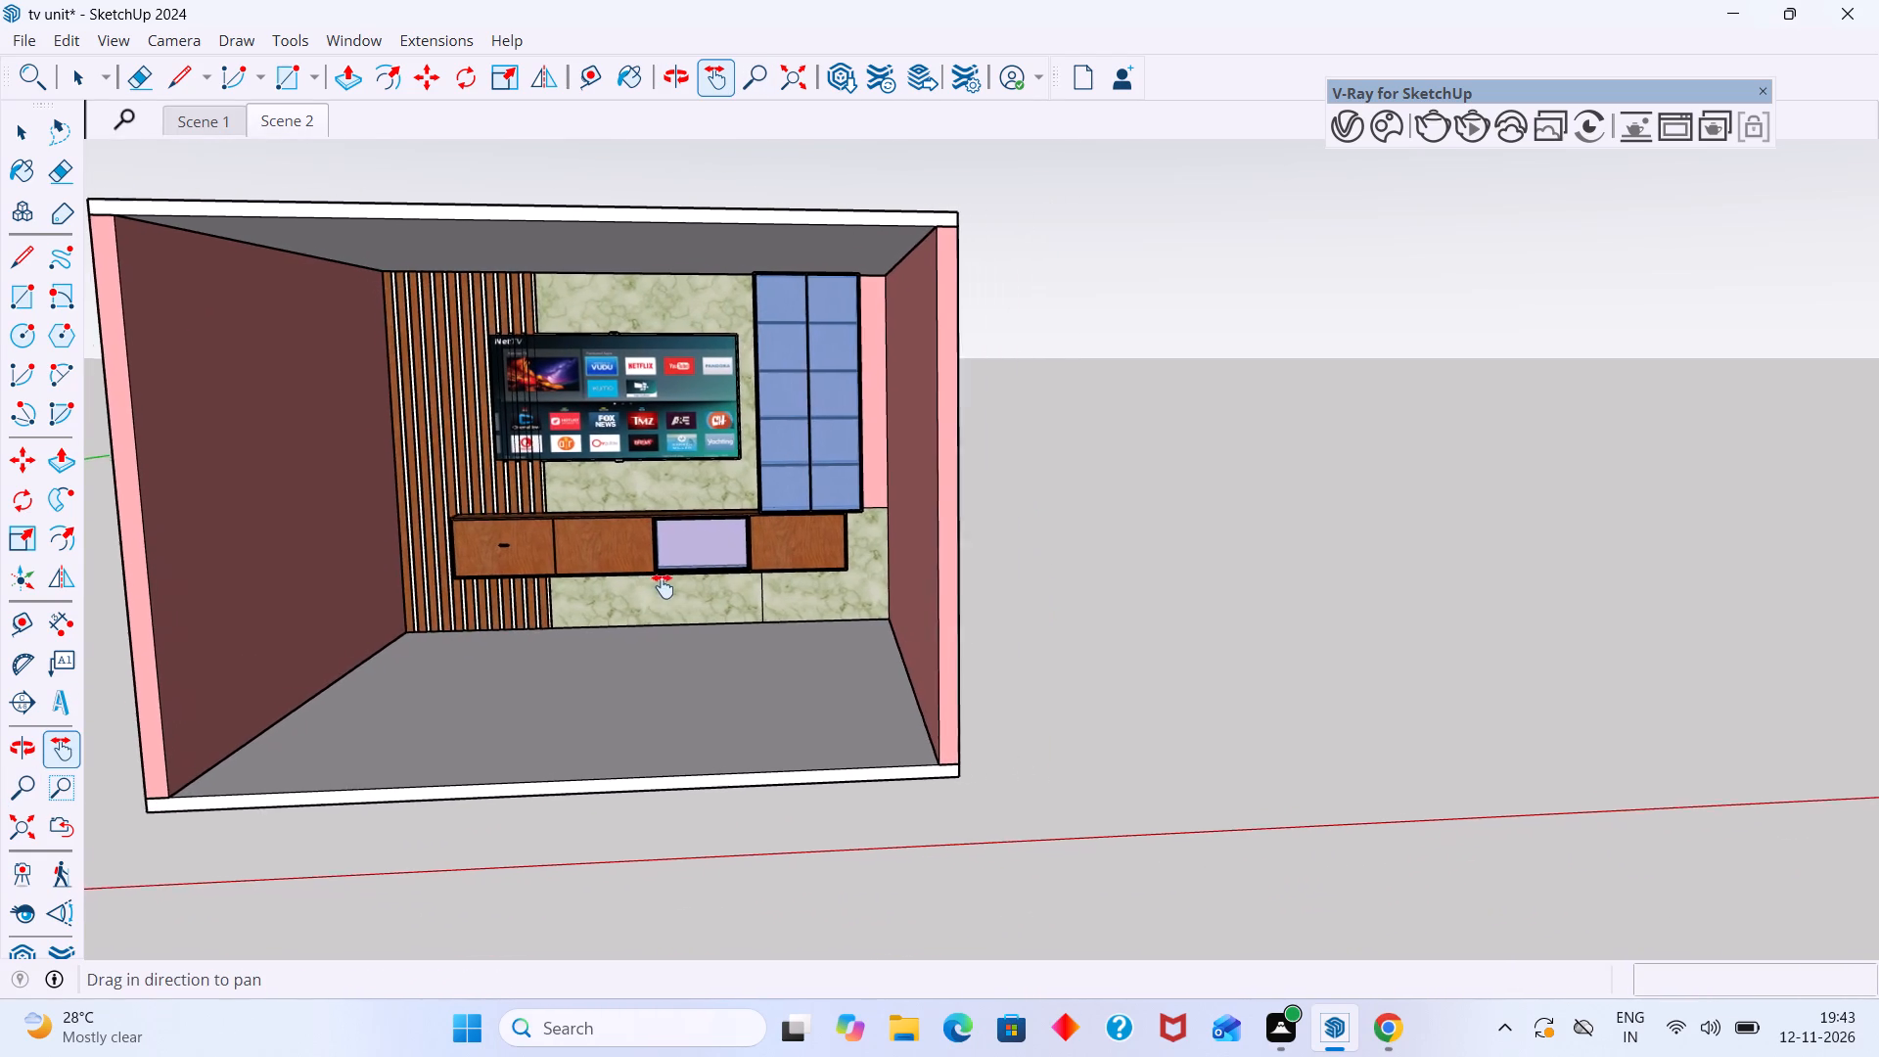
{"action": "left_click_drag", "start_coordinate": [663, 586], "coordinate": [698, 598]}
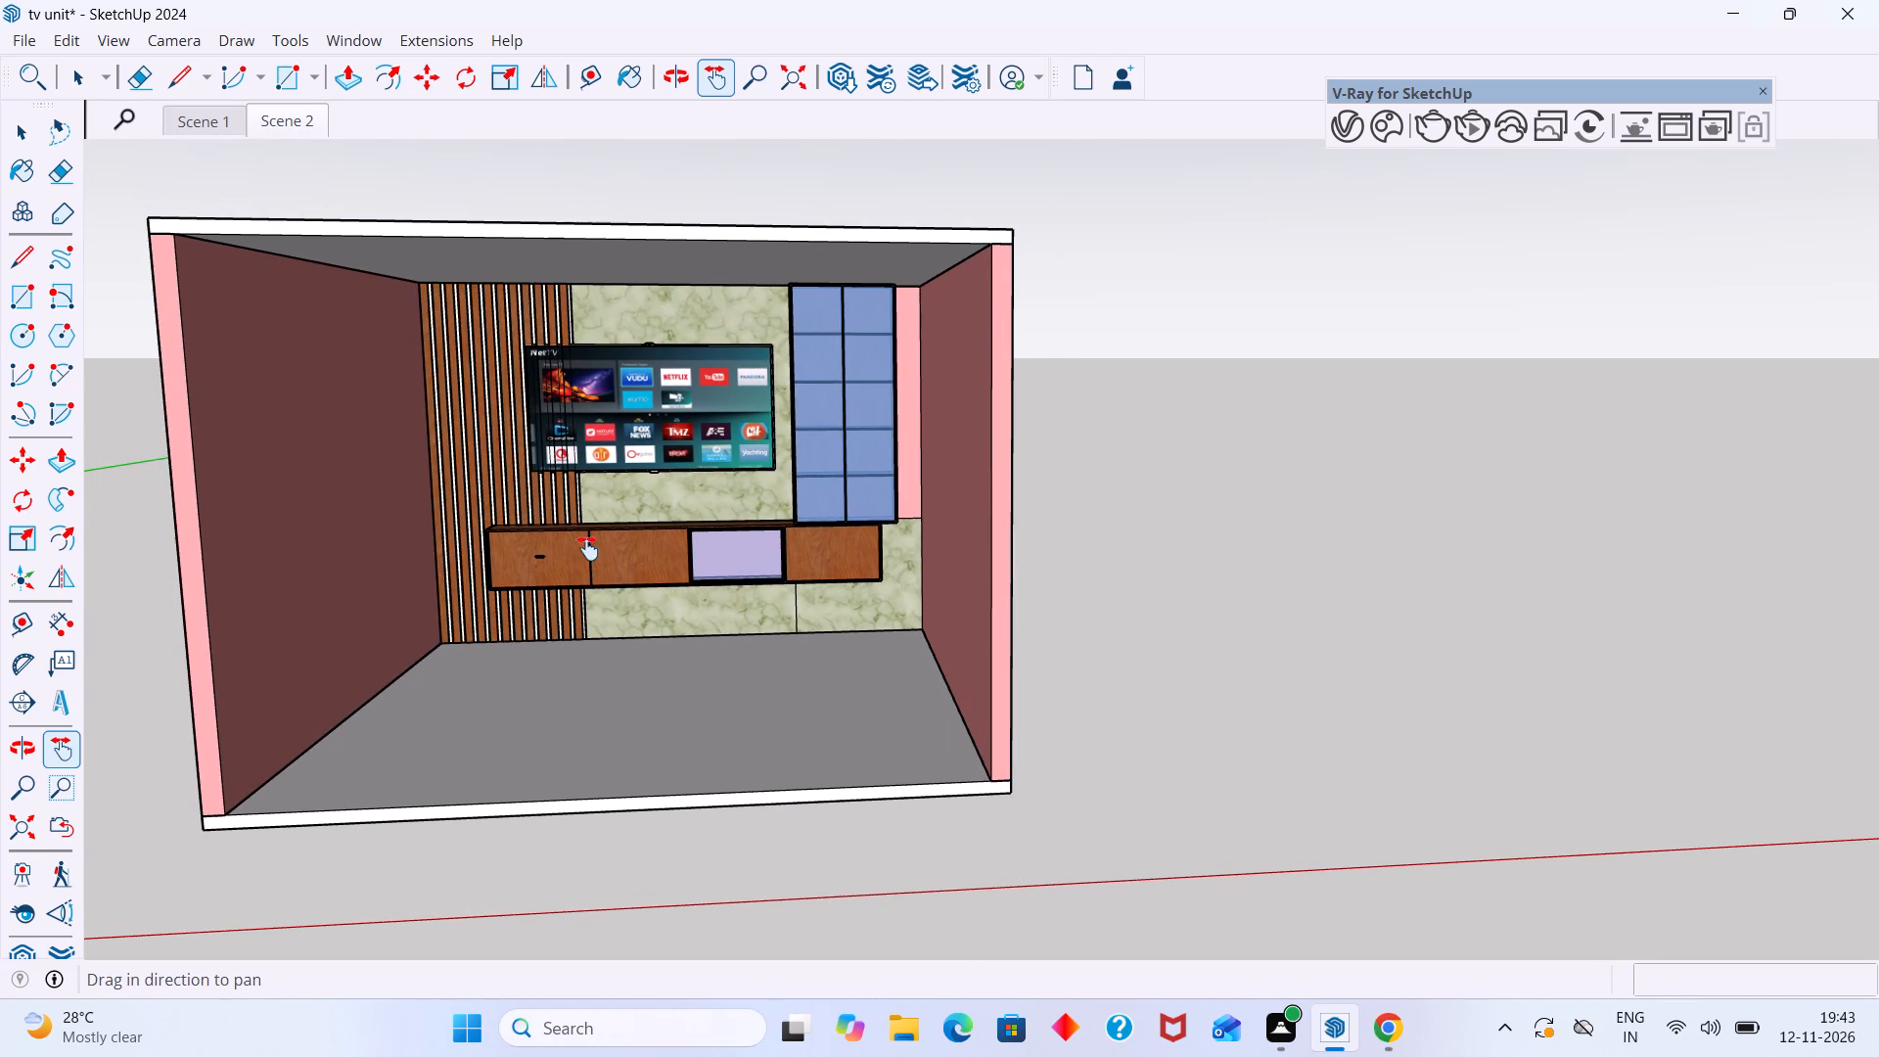
Recall Scene 2 and Scene 1 in turn to compare the two saved framings.
{"action": "key", "text": "space"}
{"action": "left_click", "coordinate": [289, 123]}
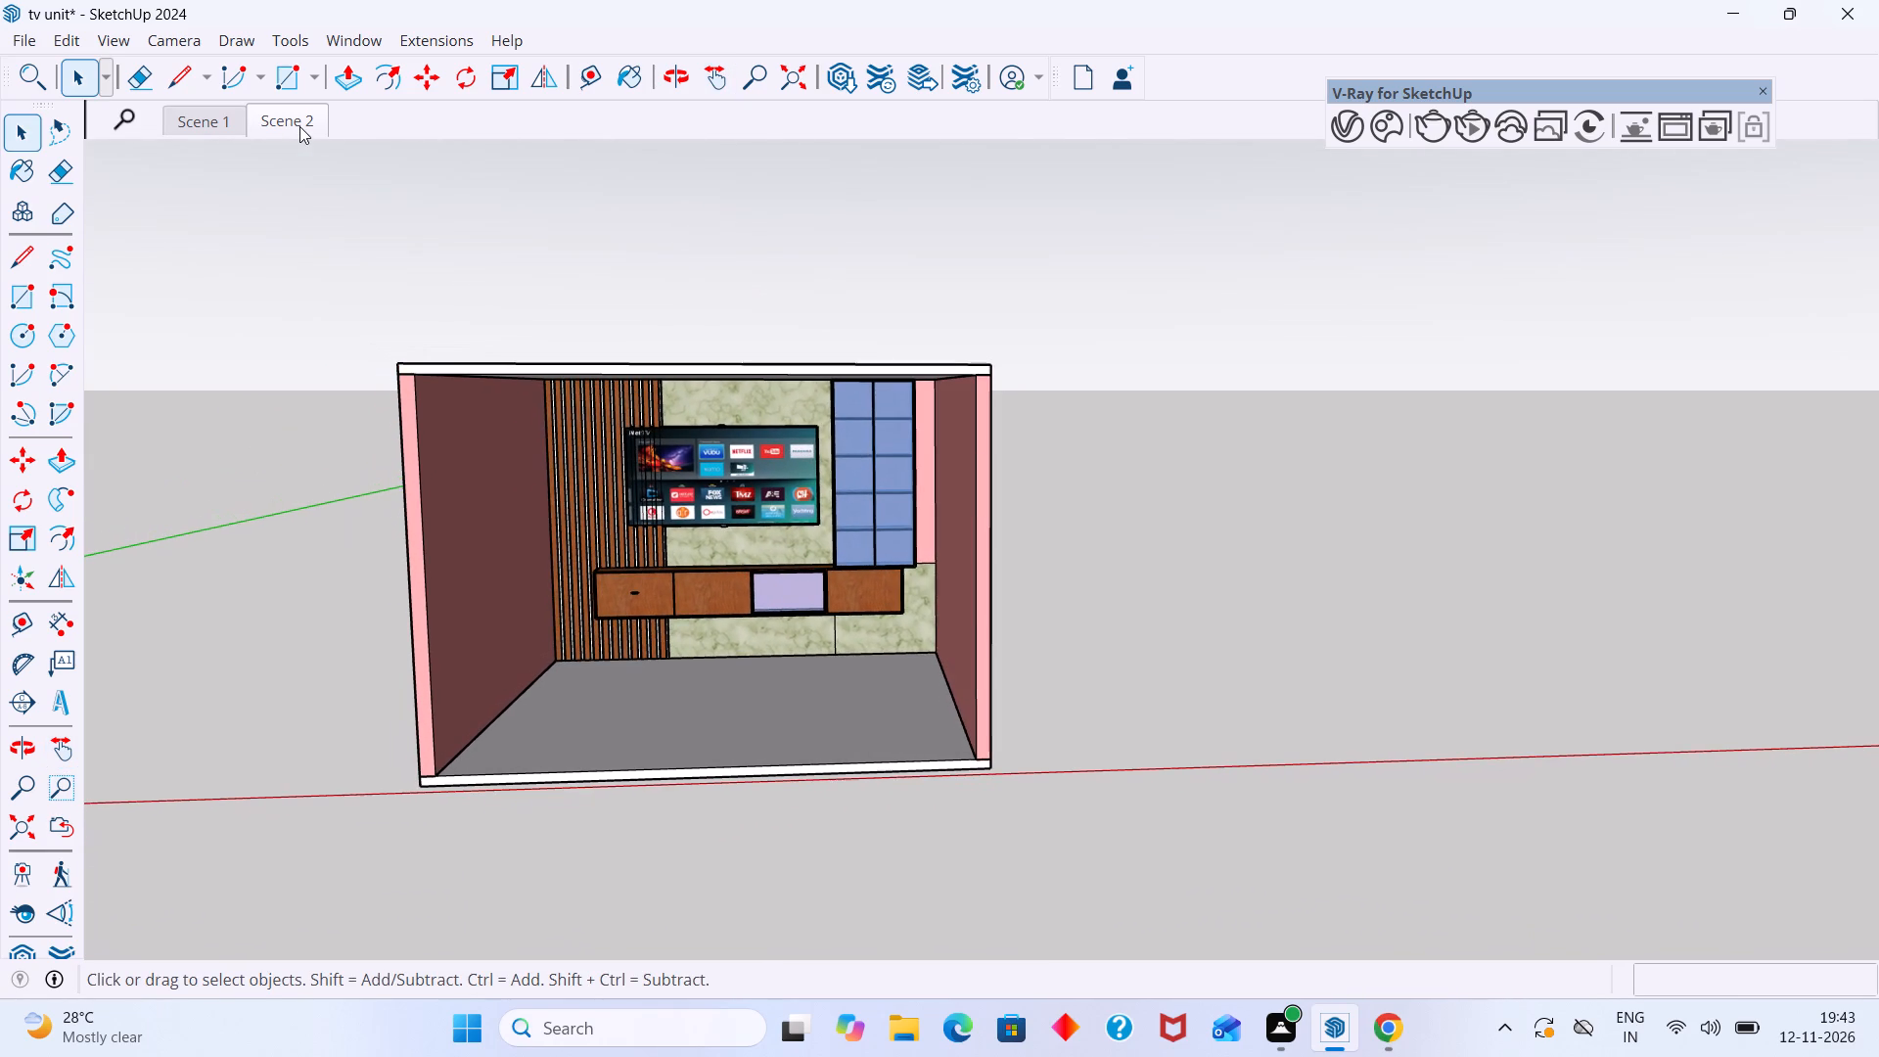
{"action": "left_click", "coordinate": [298, 123]}
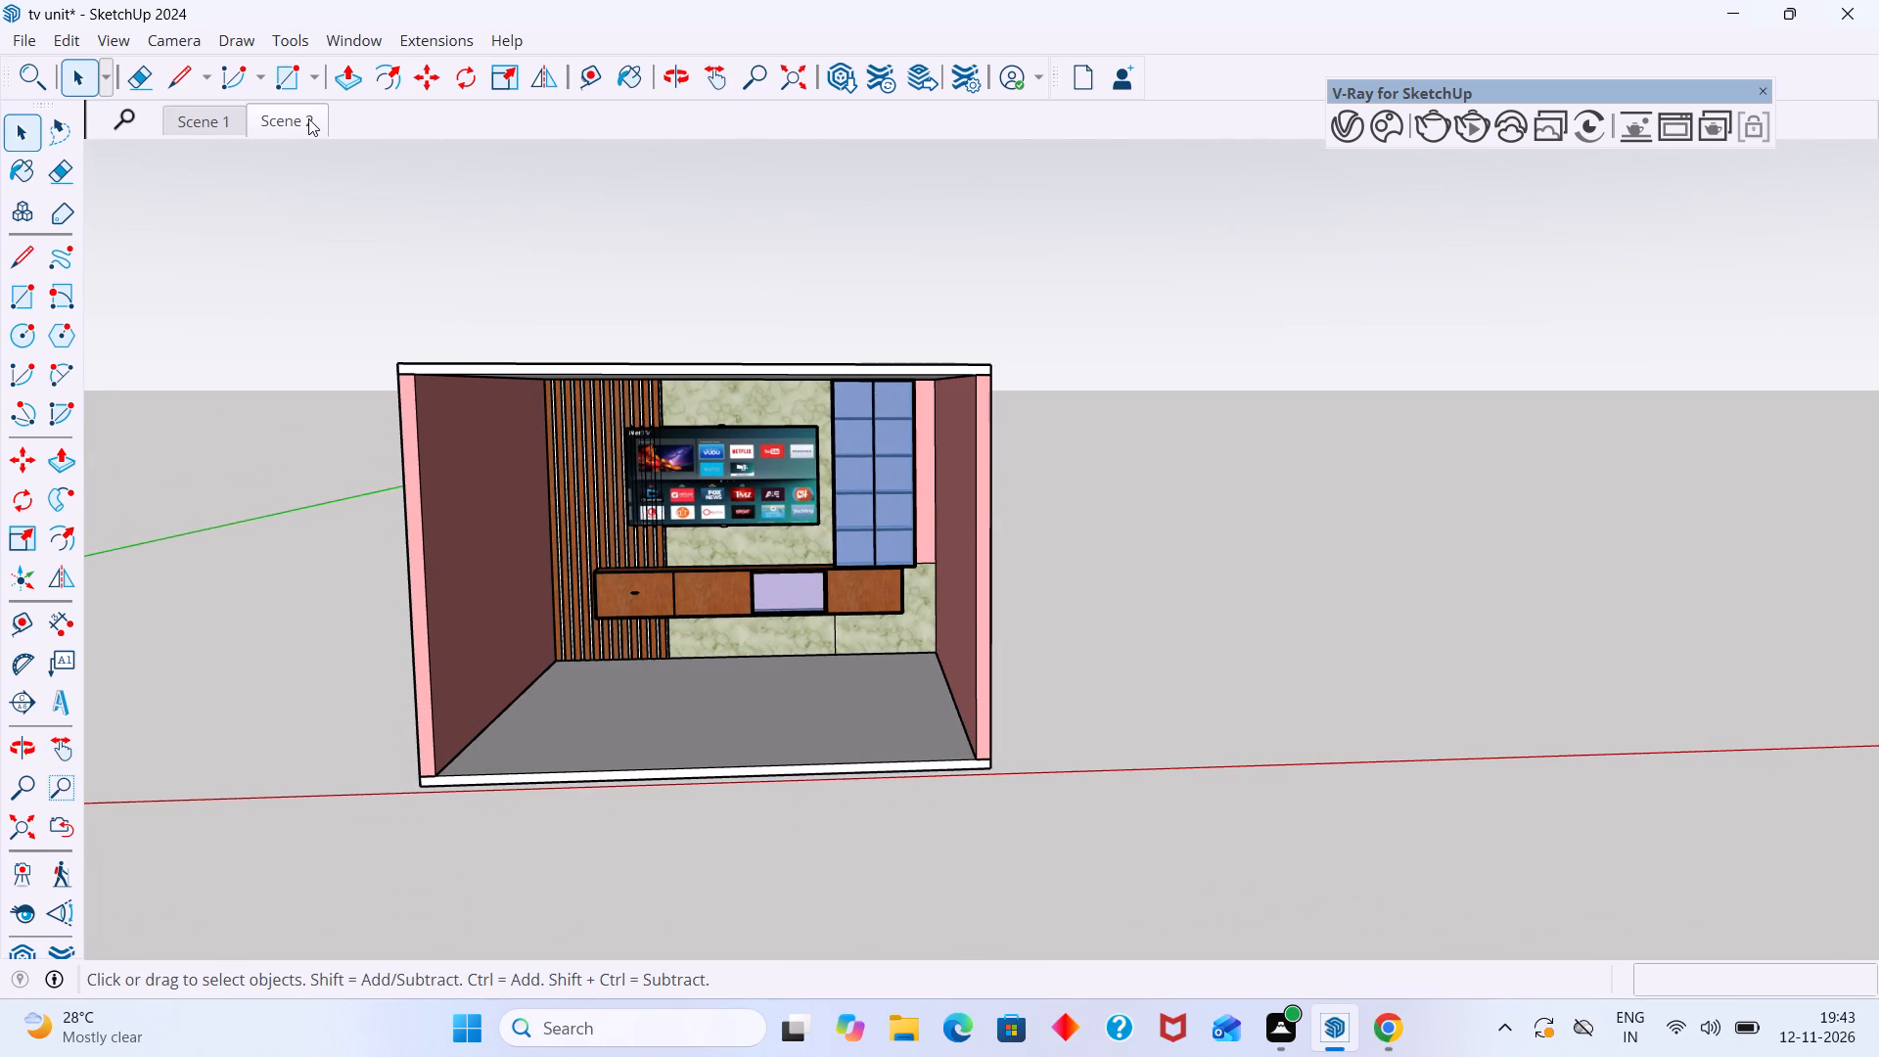
{"action": "left_click", "coordinate": [307, 119]}
{"action": "left_click", "coordinate": [232, 124]}
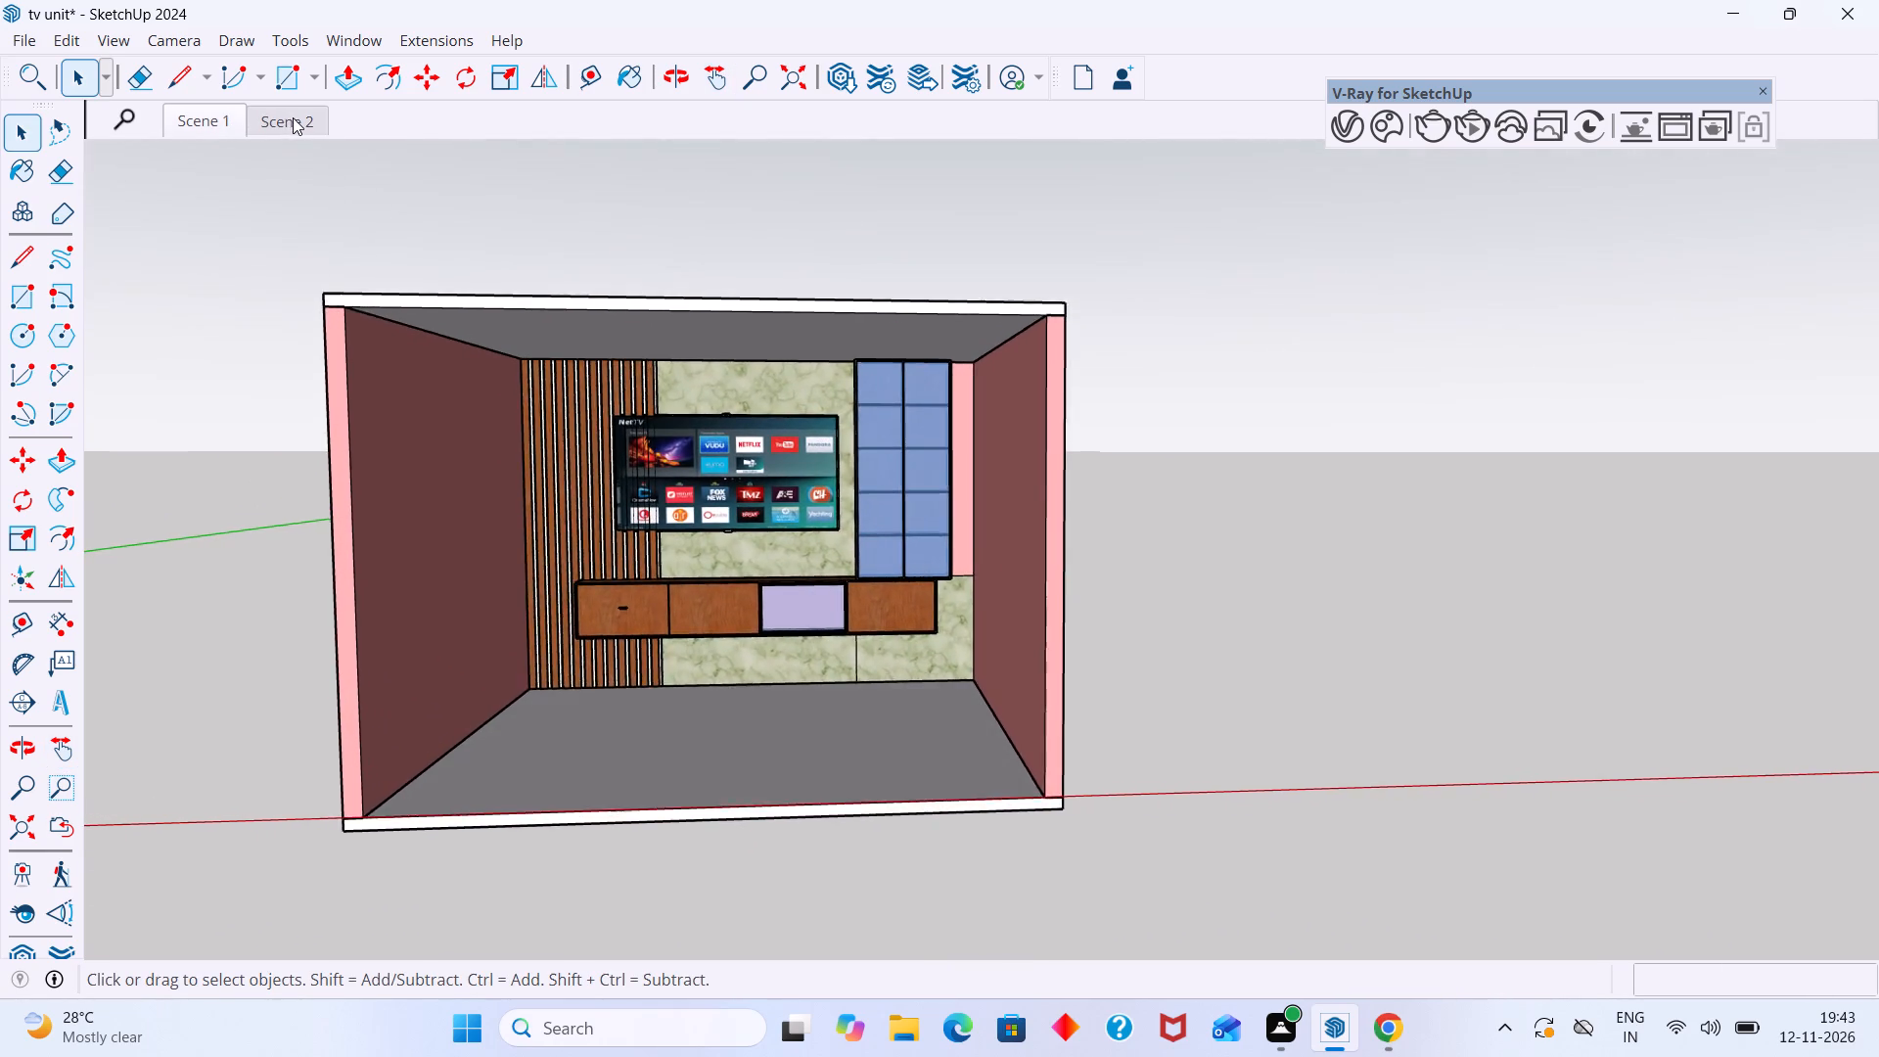
{"action": "left_click", "coordinate": [295, 122]}
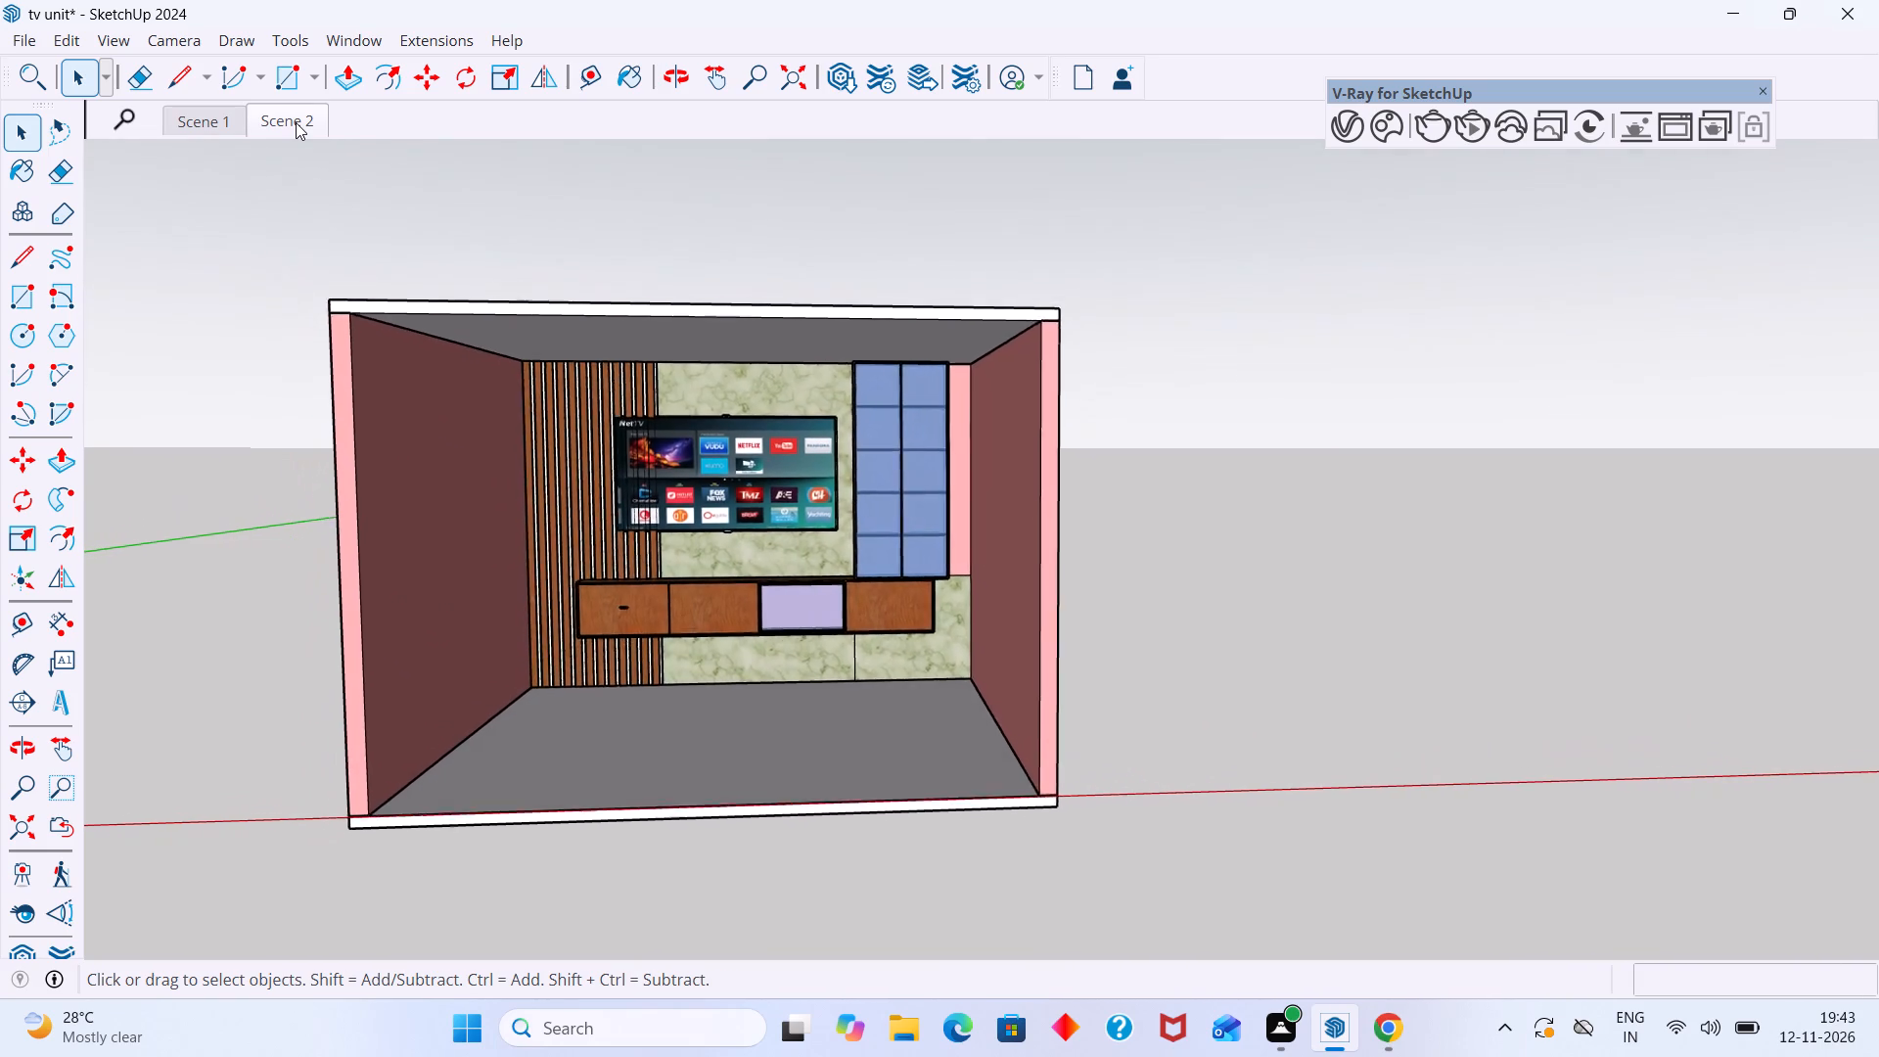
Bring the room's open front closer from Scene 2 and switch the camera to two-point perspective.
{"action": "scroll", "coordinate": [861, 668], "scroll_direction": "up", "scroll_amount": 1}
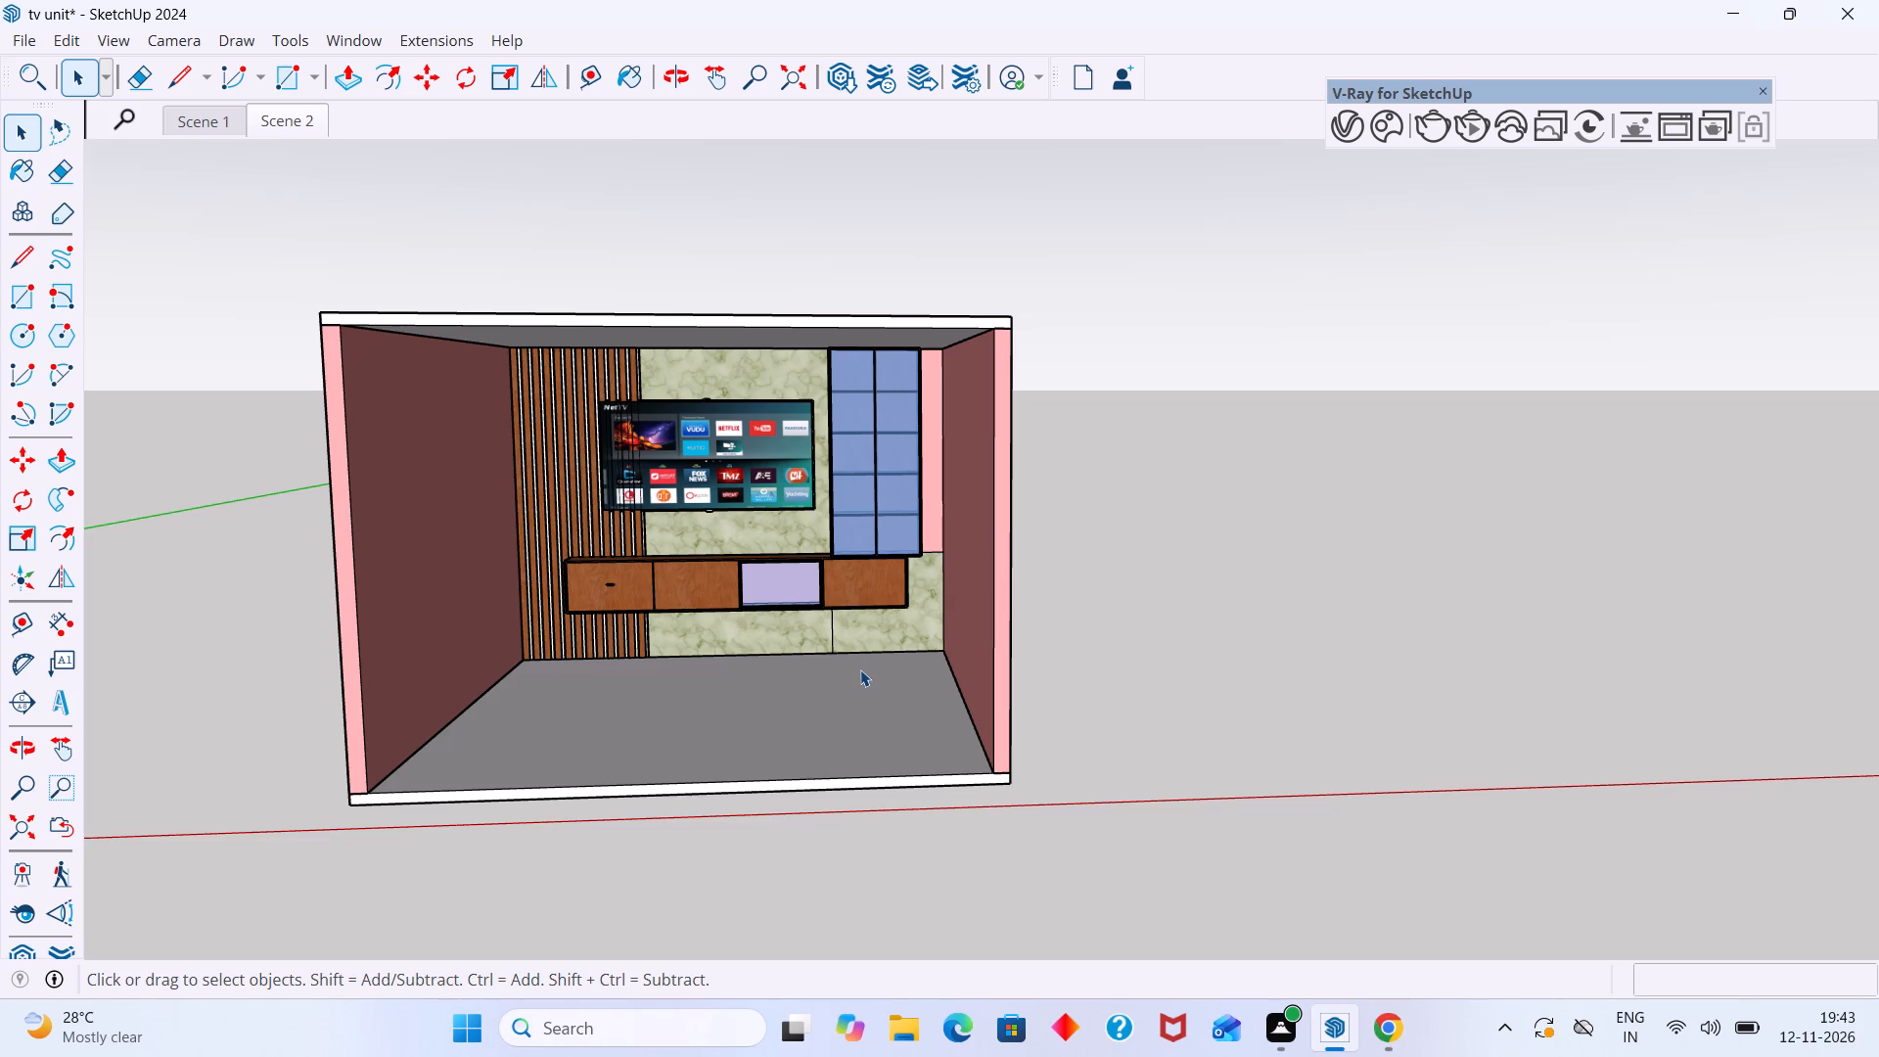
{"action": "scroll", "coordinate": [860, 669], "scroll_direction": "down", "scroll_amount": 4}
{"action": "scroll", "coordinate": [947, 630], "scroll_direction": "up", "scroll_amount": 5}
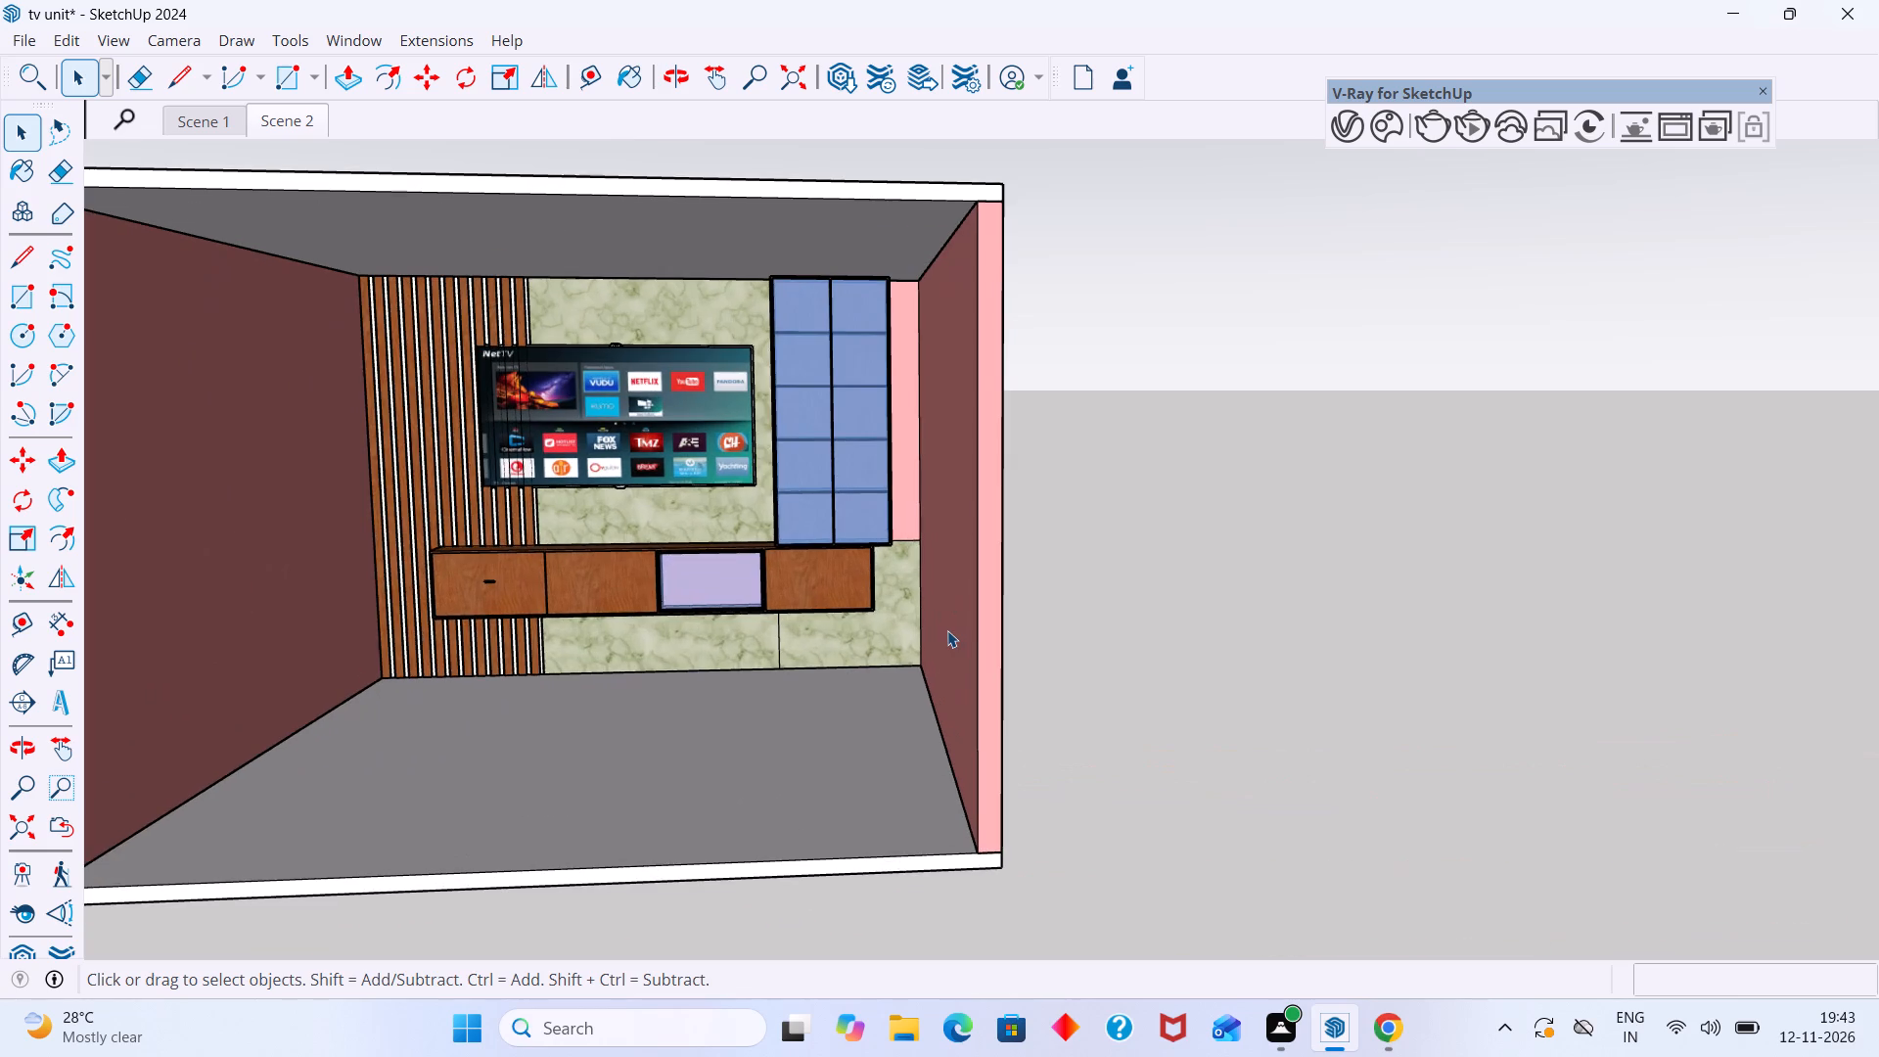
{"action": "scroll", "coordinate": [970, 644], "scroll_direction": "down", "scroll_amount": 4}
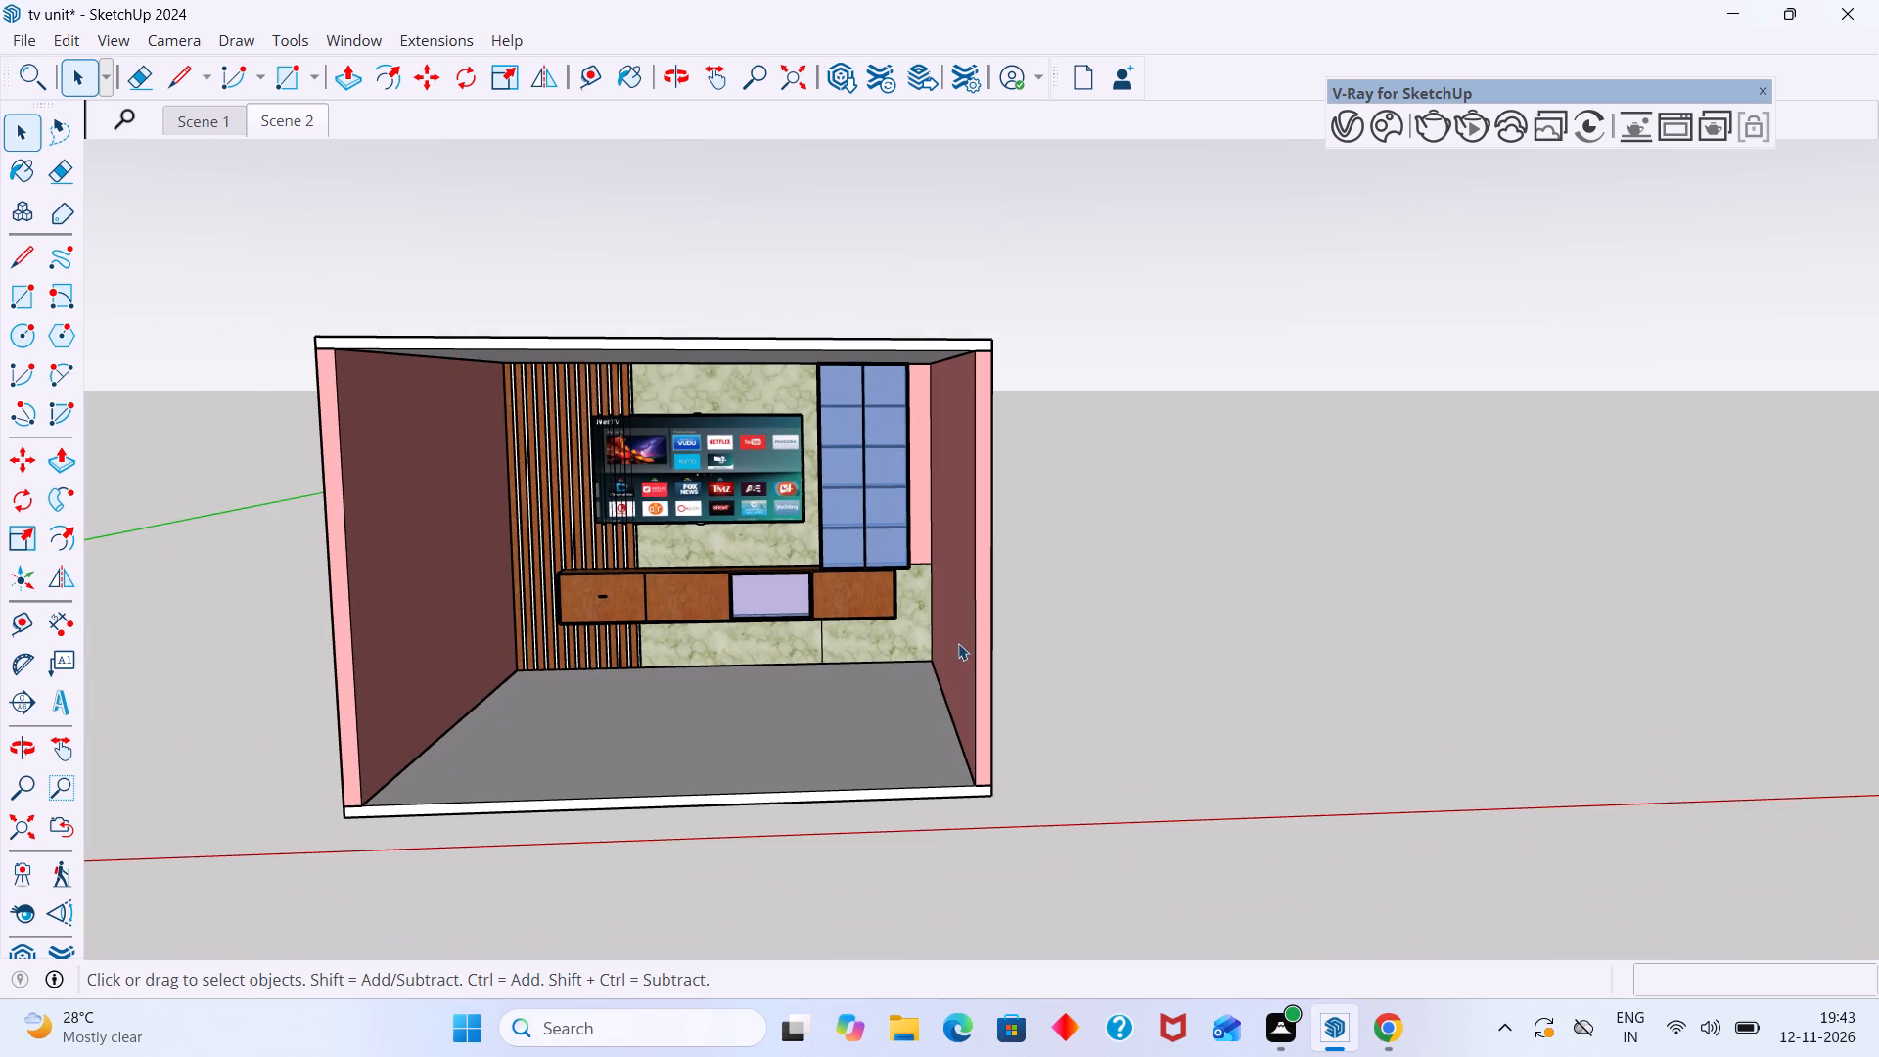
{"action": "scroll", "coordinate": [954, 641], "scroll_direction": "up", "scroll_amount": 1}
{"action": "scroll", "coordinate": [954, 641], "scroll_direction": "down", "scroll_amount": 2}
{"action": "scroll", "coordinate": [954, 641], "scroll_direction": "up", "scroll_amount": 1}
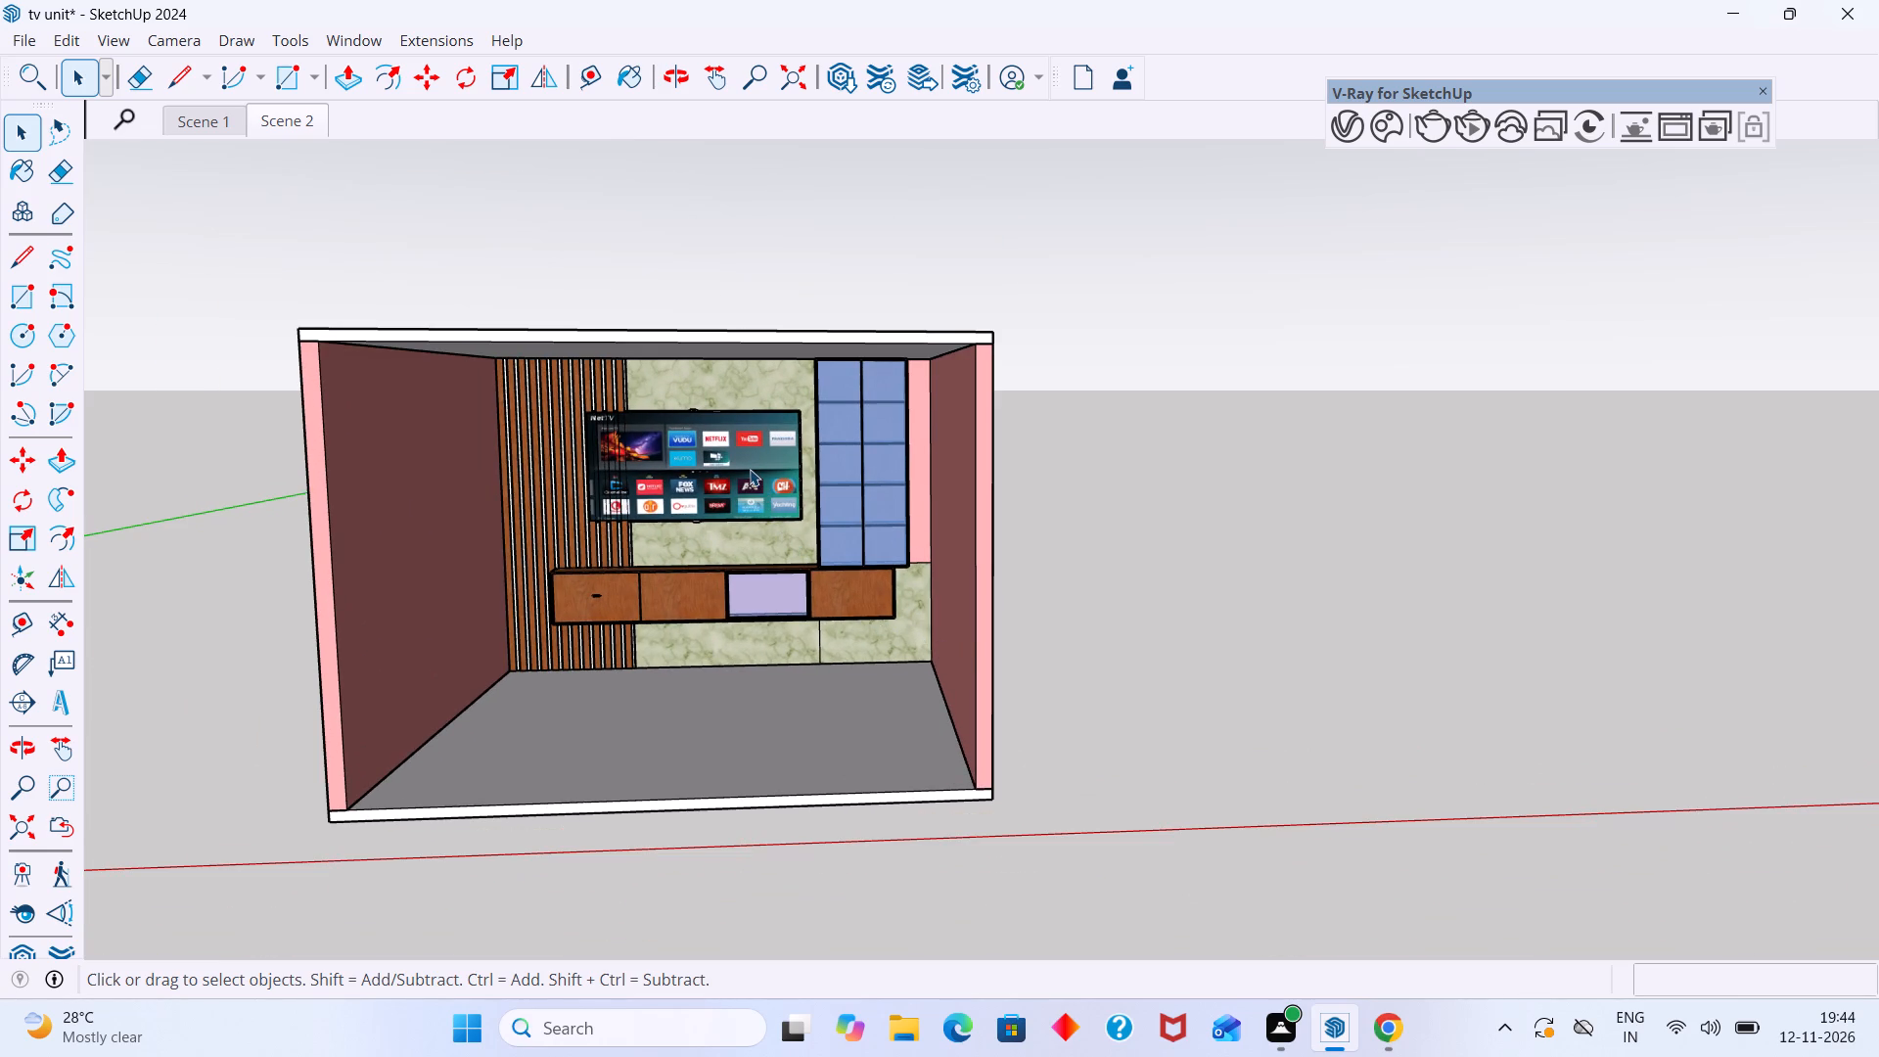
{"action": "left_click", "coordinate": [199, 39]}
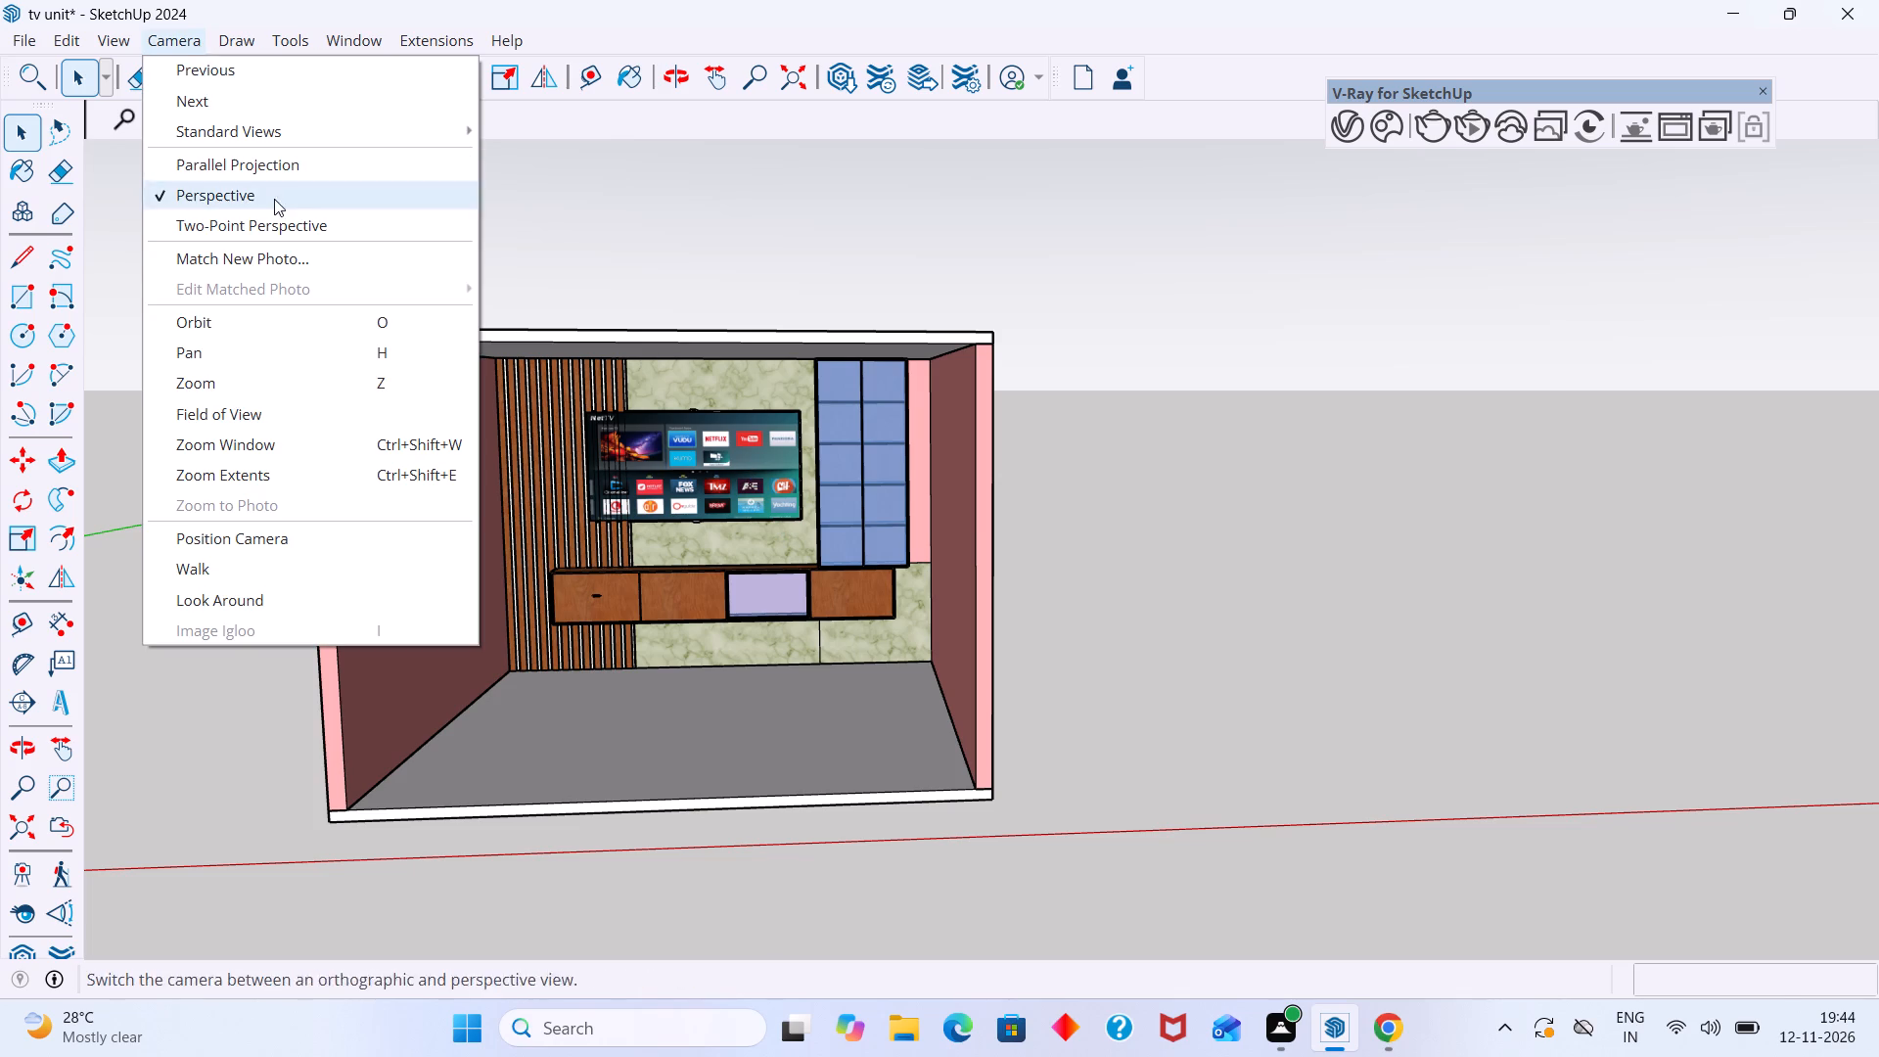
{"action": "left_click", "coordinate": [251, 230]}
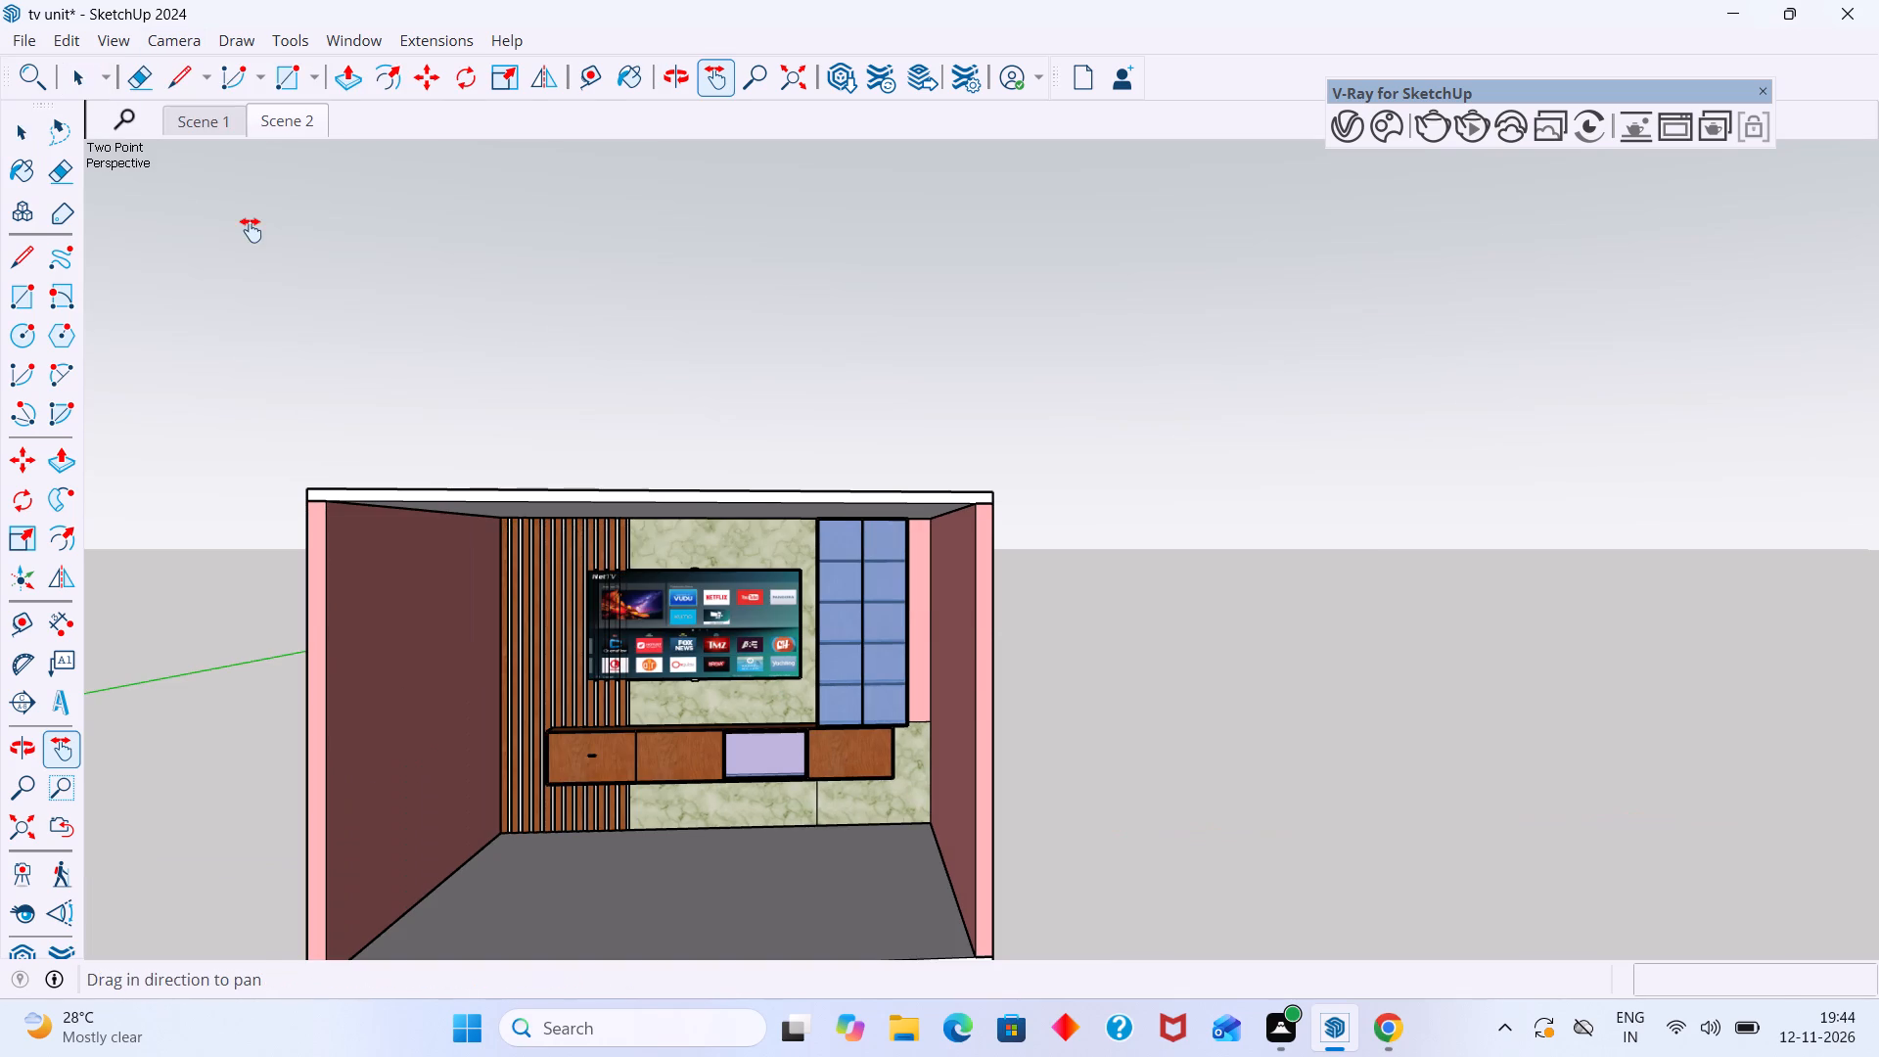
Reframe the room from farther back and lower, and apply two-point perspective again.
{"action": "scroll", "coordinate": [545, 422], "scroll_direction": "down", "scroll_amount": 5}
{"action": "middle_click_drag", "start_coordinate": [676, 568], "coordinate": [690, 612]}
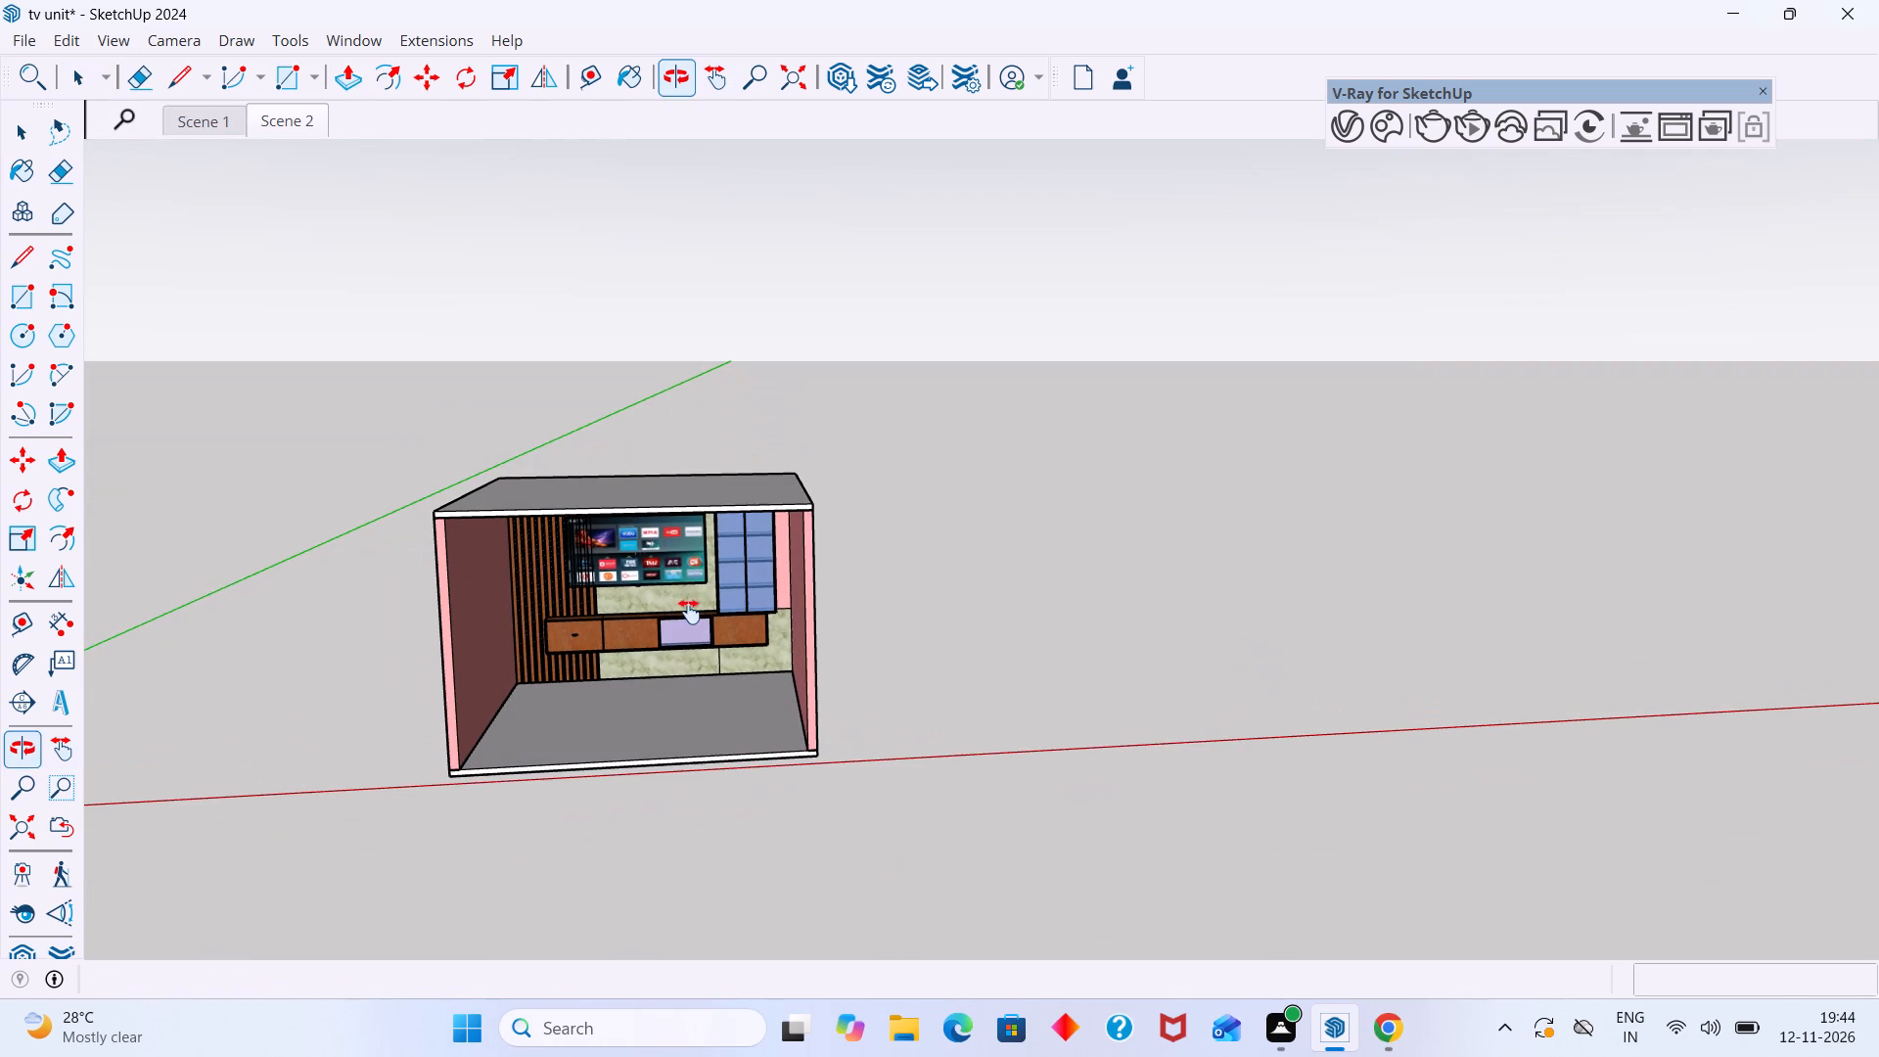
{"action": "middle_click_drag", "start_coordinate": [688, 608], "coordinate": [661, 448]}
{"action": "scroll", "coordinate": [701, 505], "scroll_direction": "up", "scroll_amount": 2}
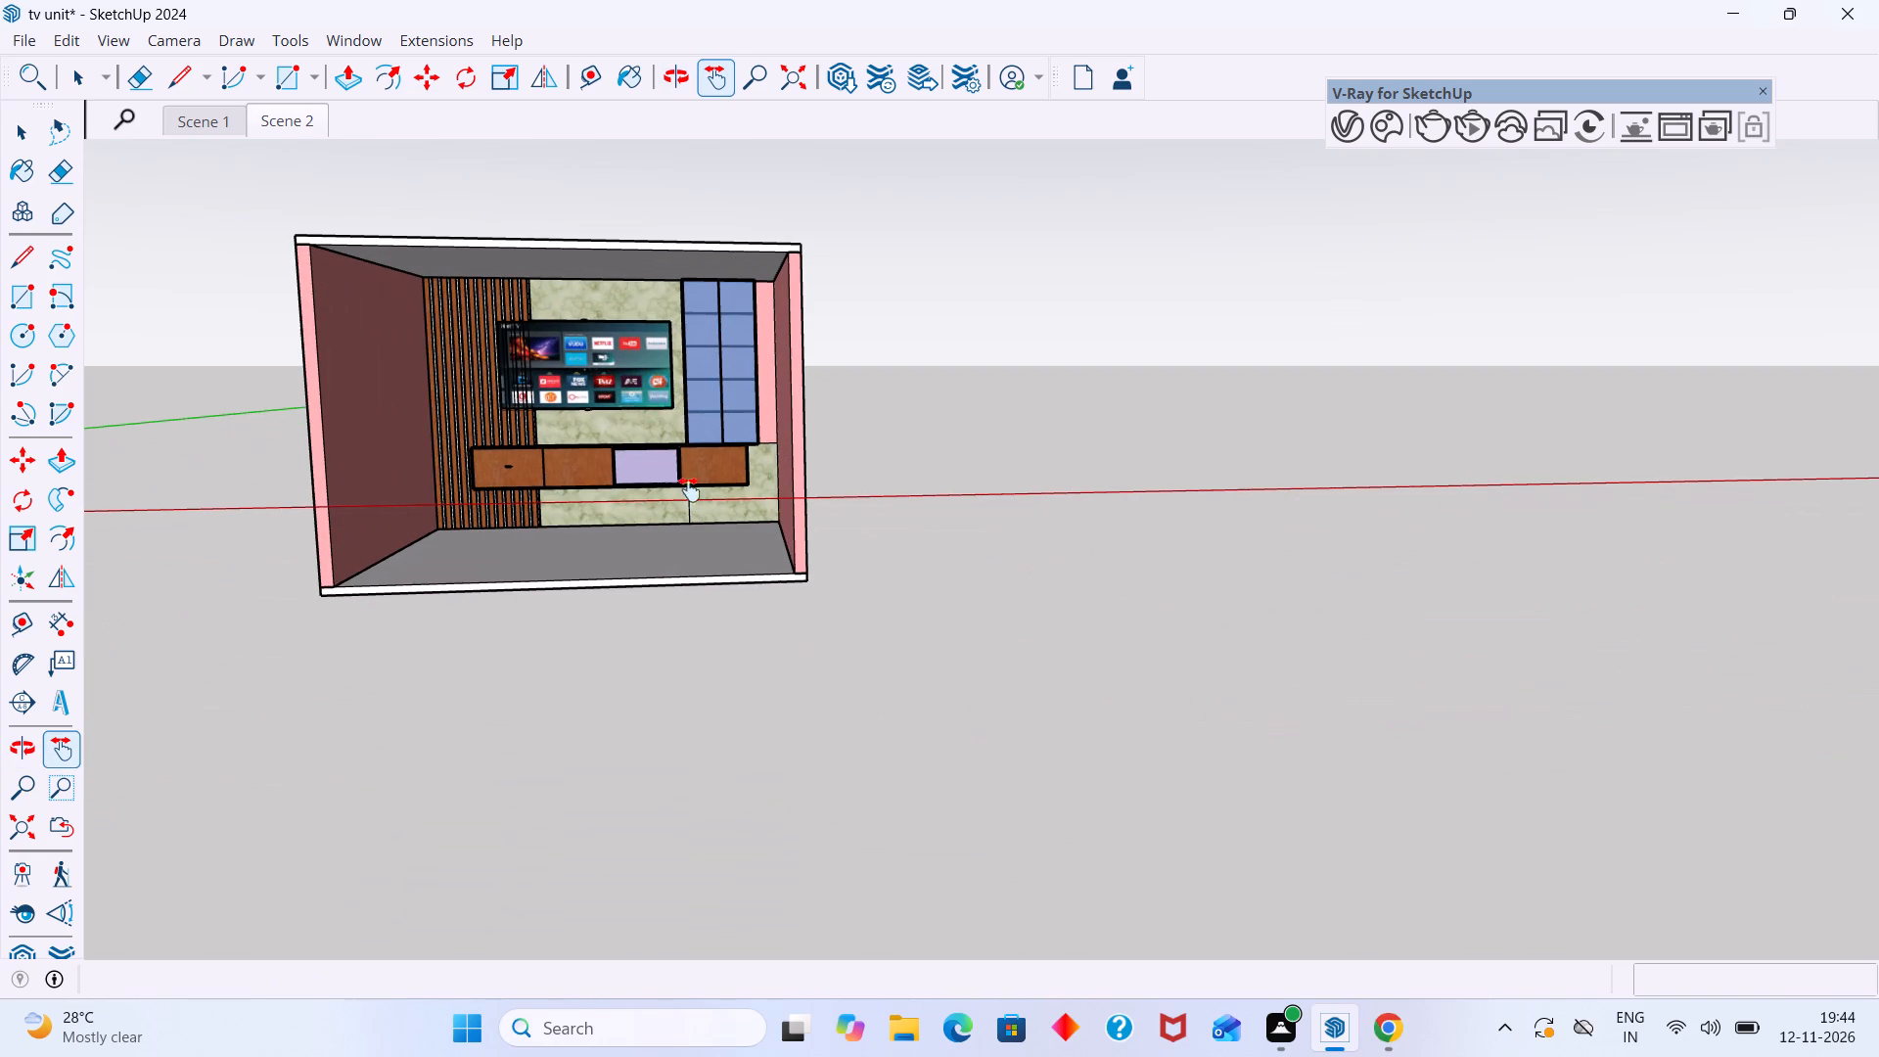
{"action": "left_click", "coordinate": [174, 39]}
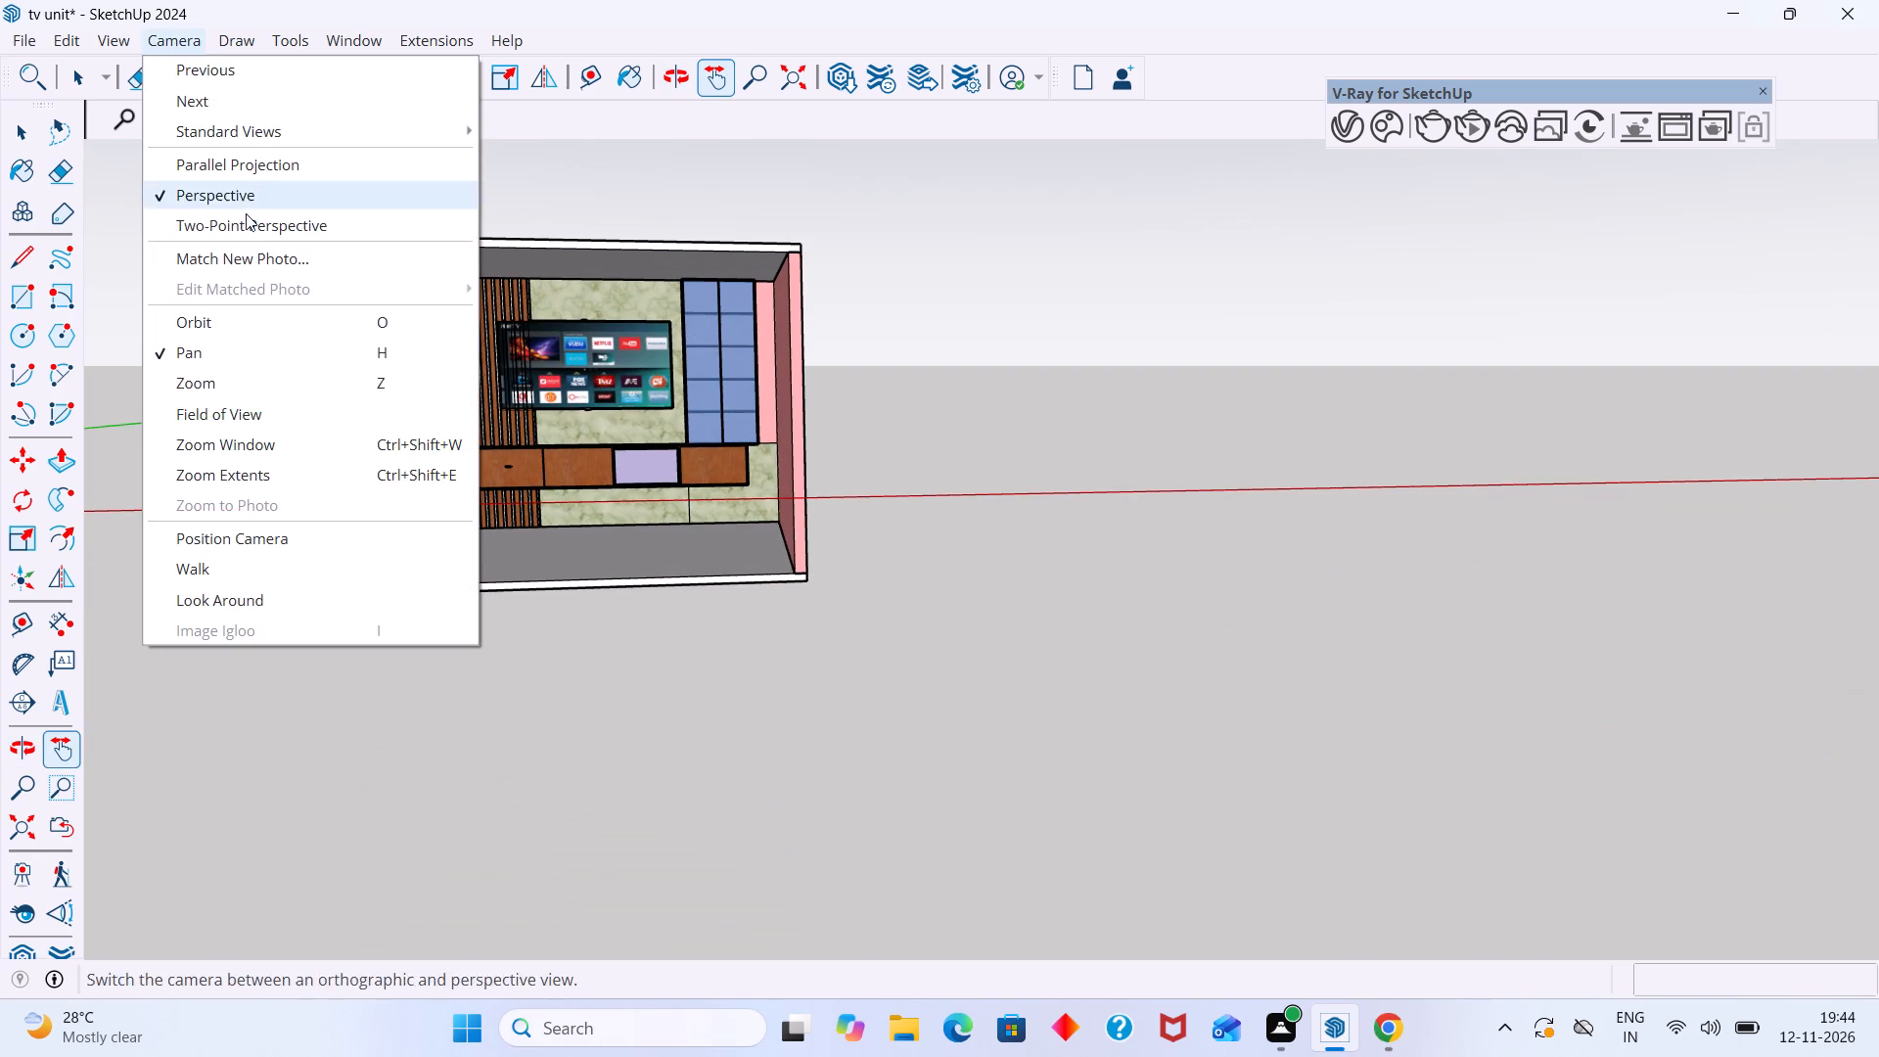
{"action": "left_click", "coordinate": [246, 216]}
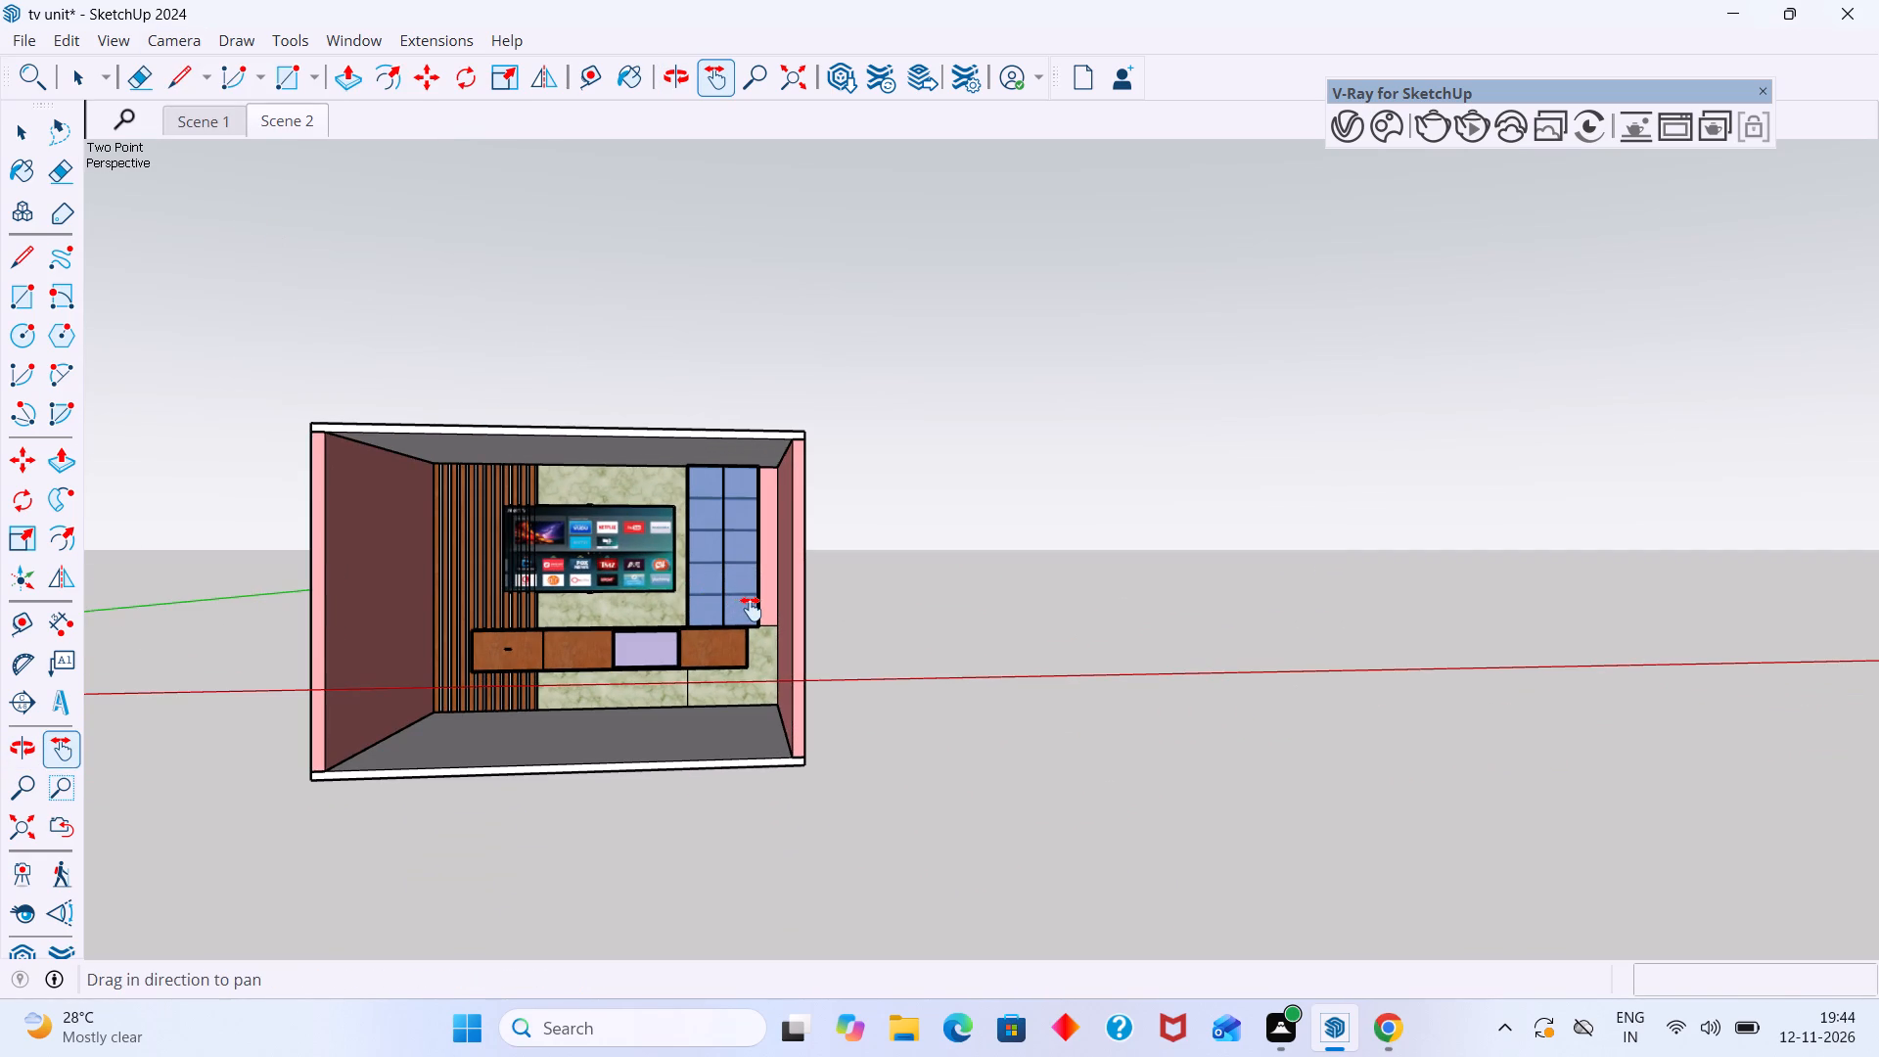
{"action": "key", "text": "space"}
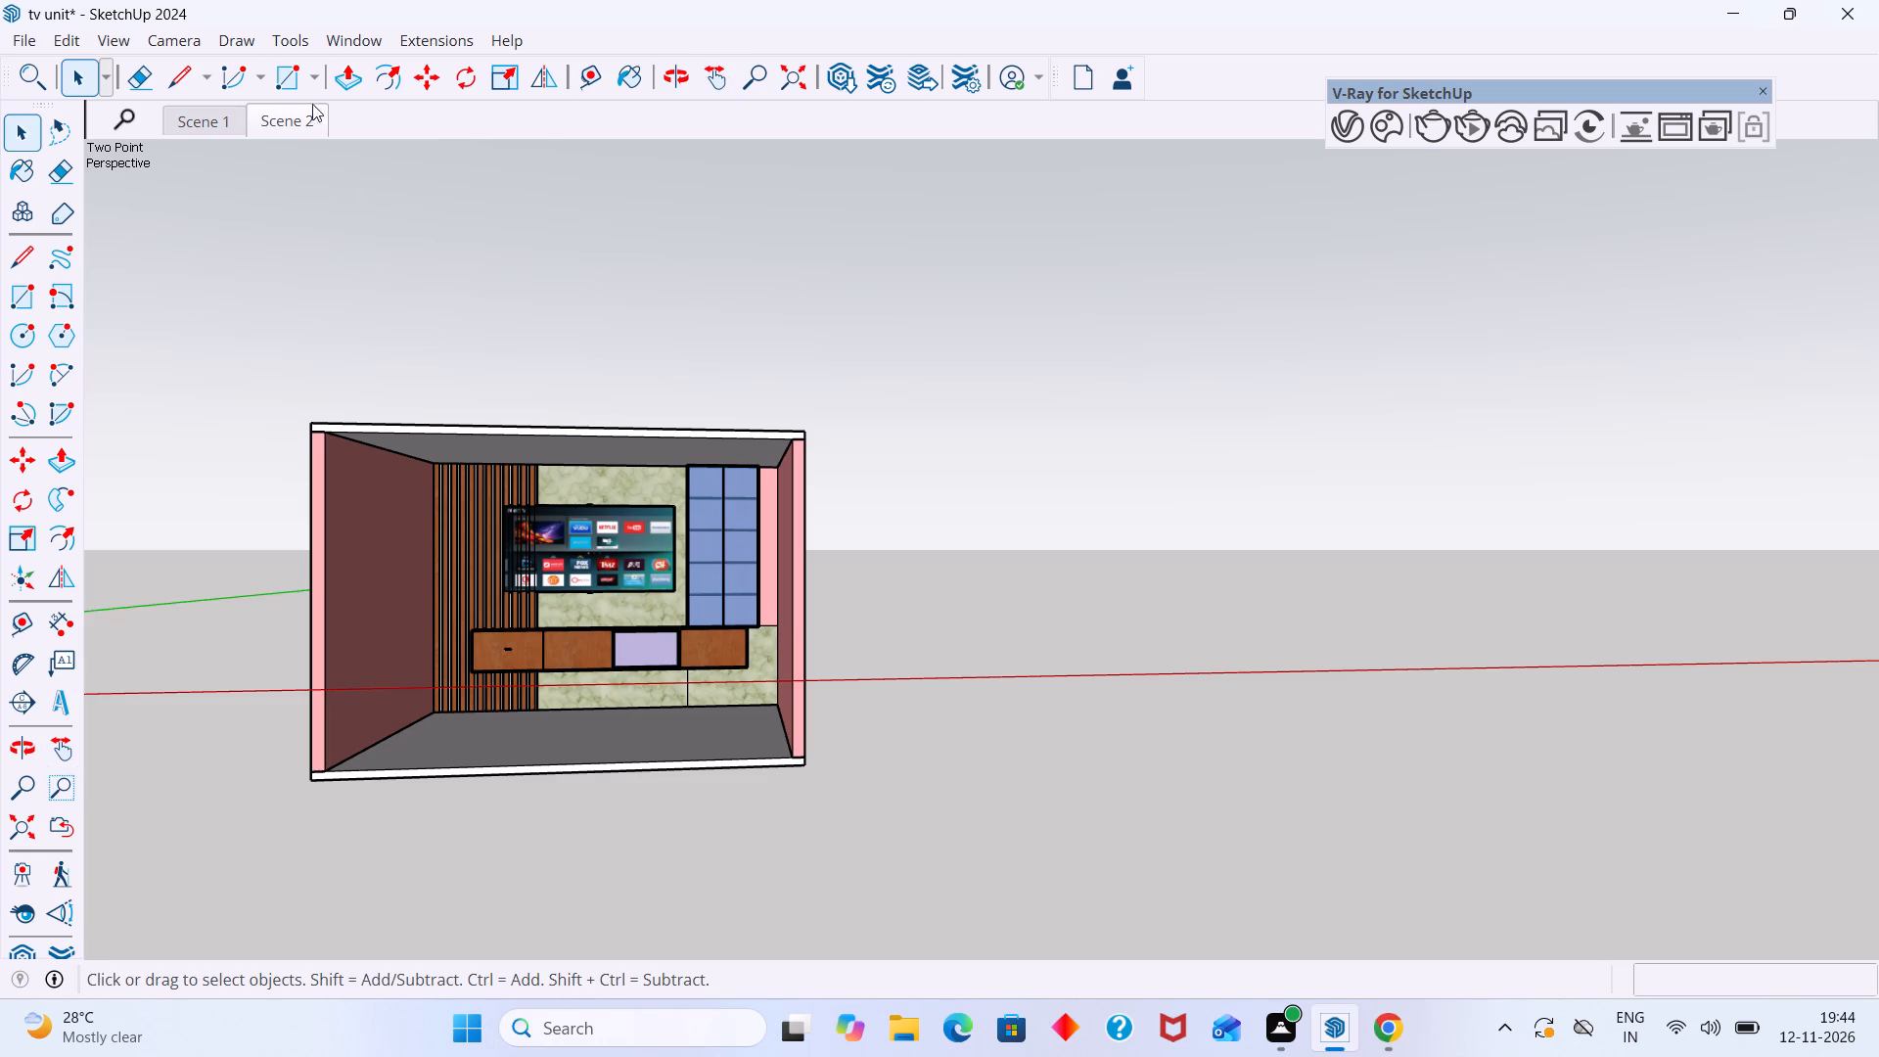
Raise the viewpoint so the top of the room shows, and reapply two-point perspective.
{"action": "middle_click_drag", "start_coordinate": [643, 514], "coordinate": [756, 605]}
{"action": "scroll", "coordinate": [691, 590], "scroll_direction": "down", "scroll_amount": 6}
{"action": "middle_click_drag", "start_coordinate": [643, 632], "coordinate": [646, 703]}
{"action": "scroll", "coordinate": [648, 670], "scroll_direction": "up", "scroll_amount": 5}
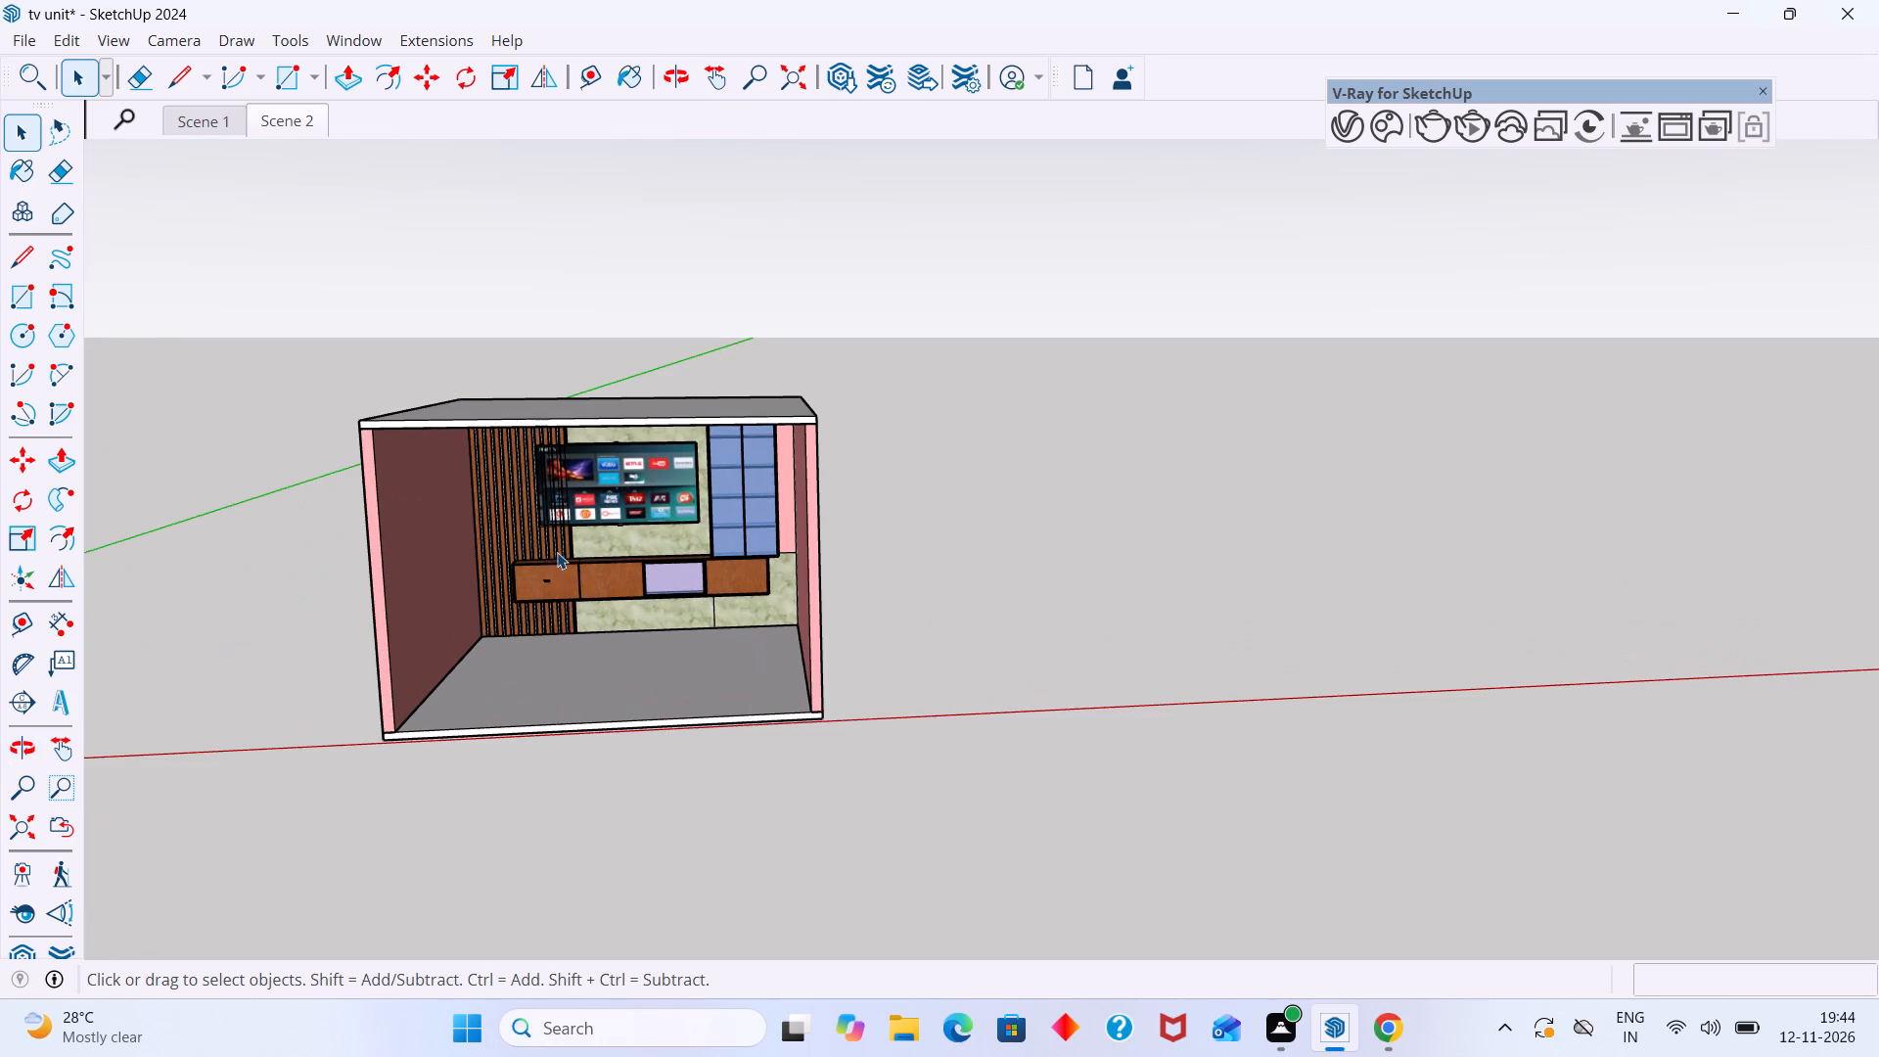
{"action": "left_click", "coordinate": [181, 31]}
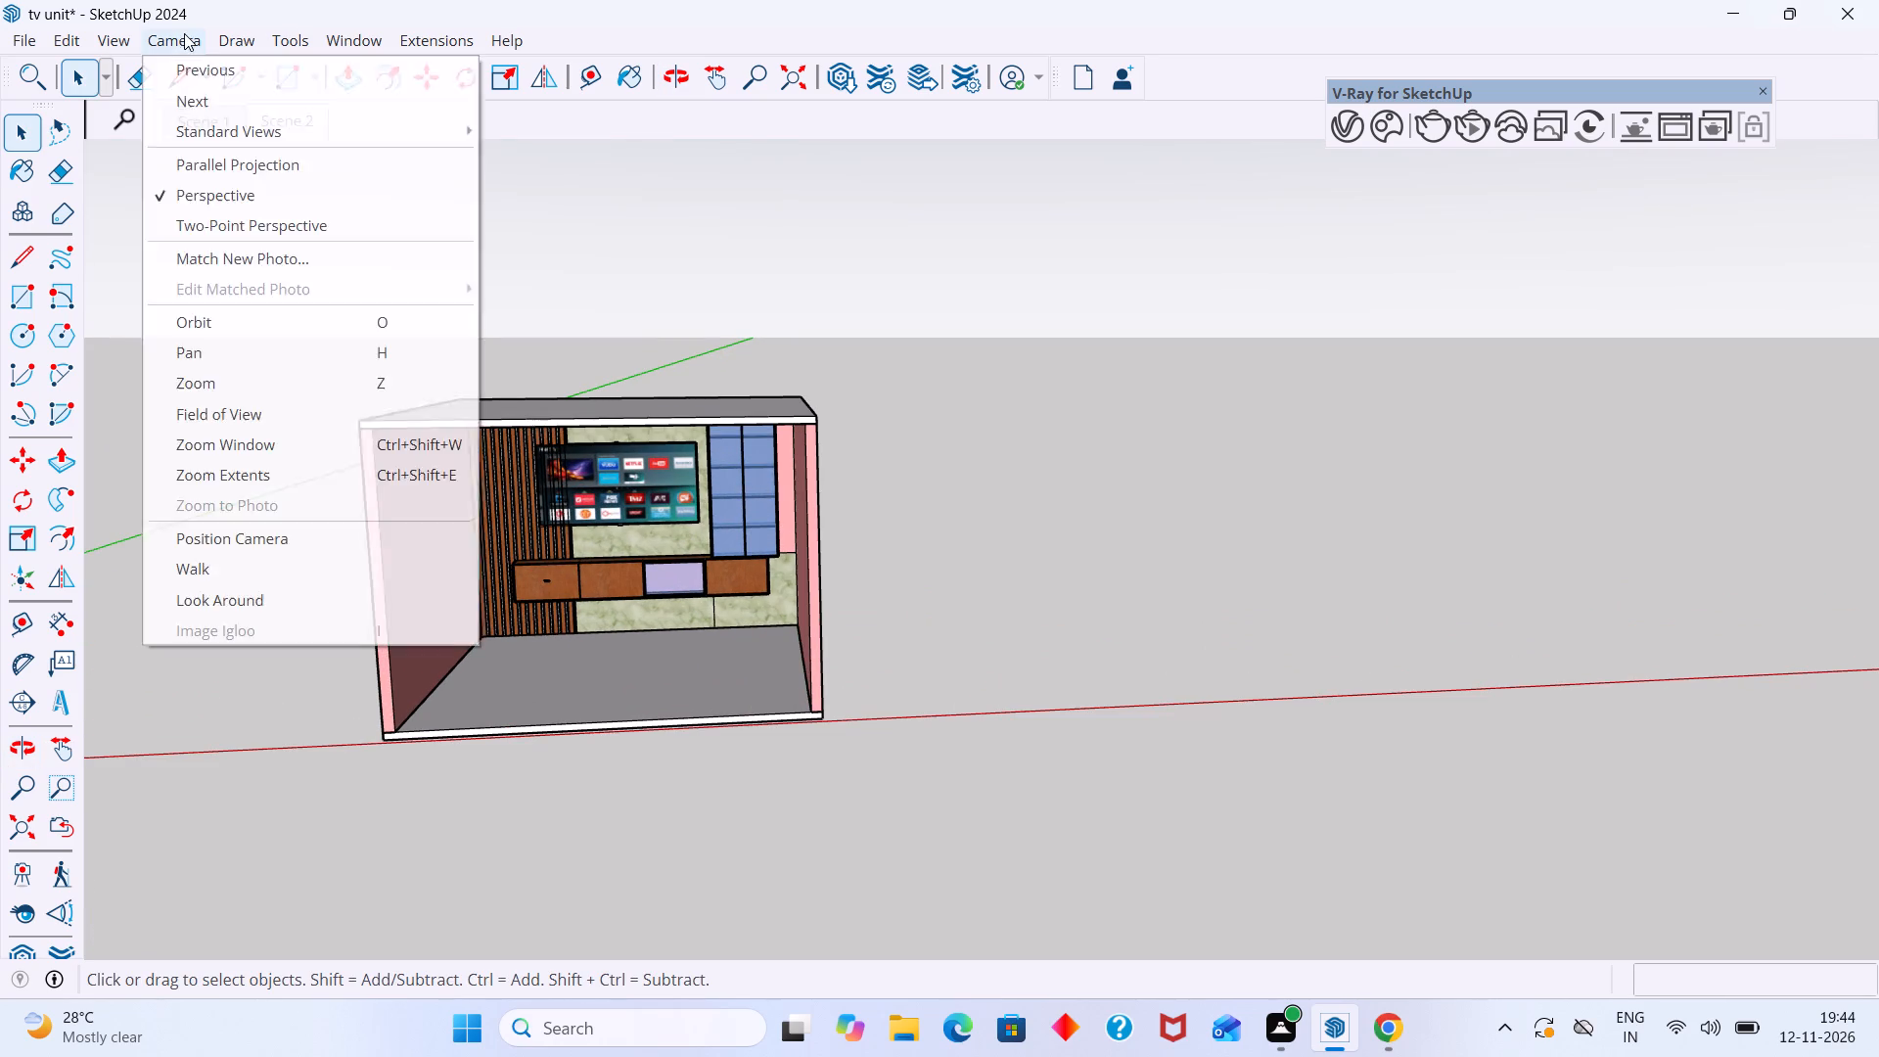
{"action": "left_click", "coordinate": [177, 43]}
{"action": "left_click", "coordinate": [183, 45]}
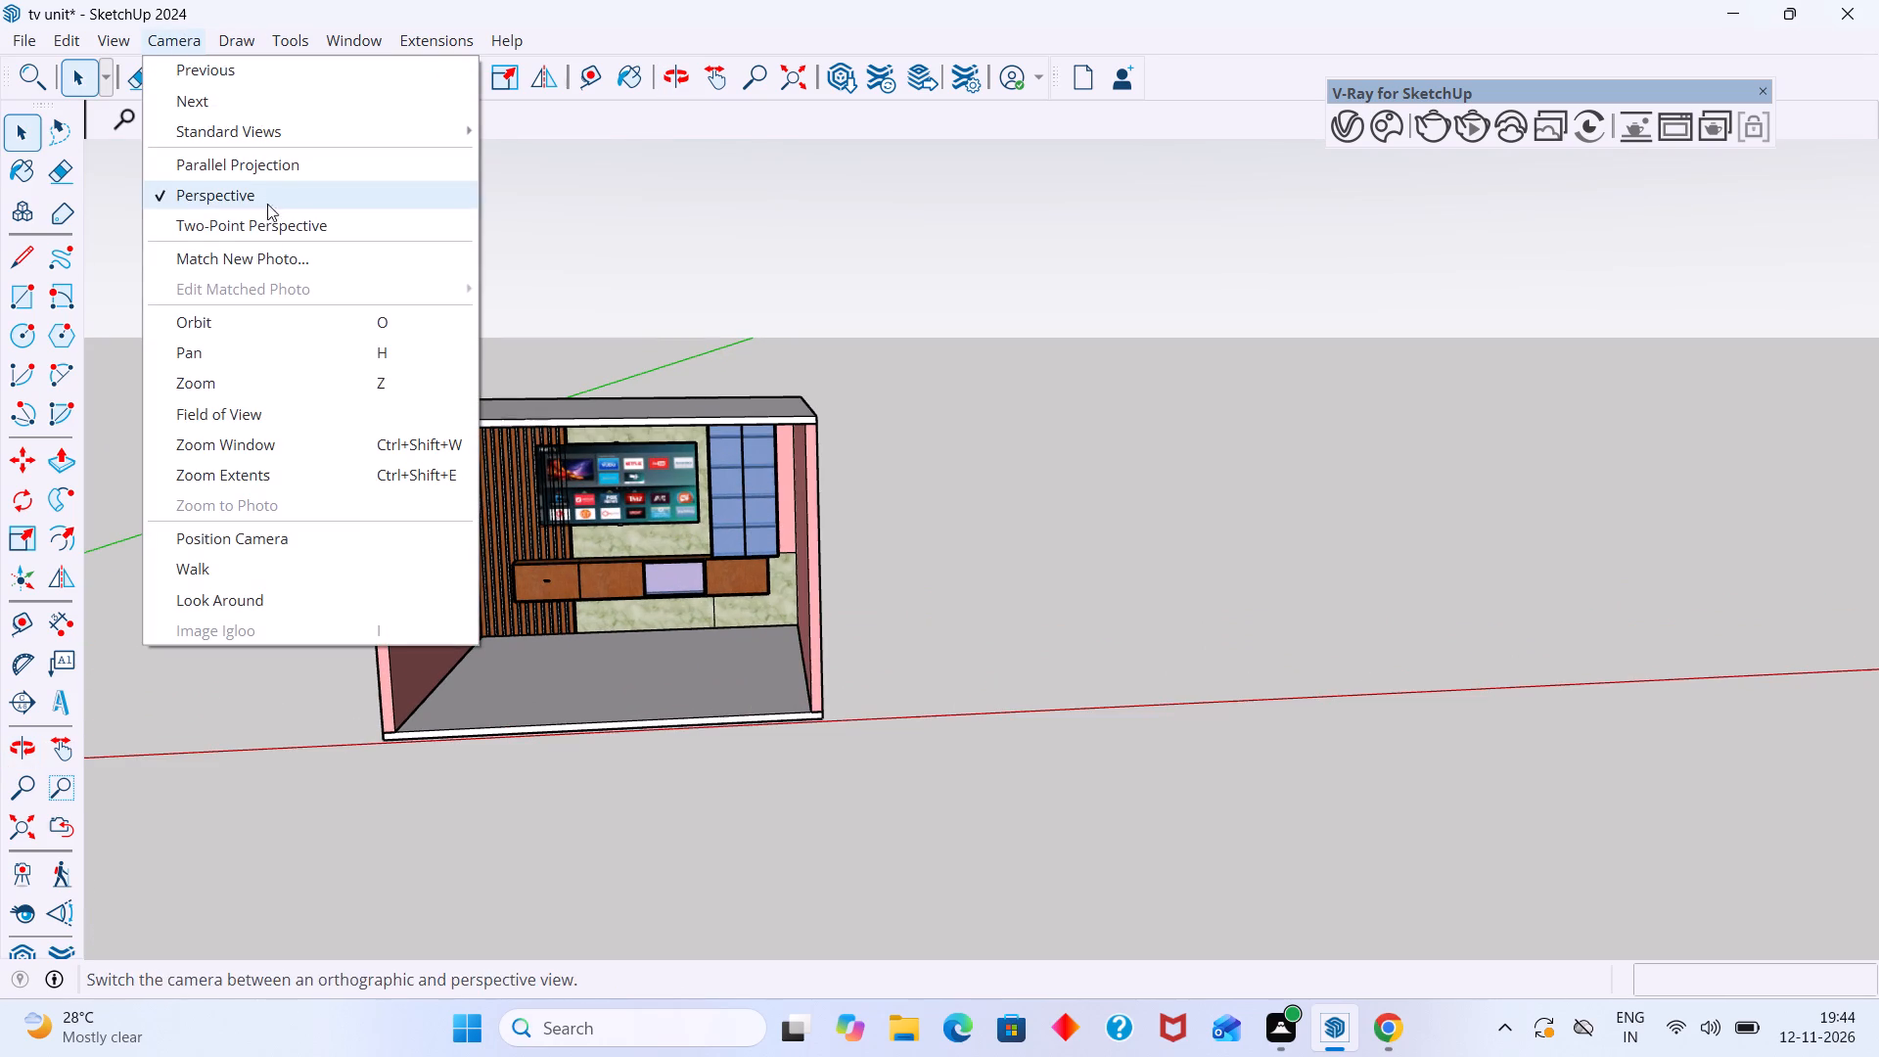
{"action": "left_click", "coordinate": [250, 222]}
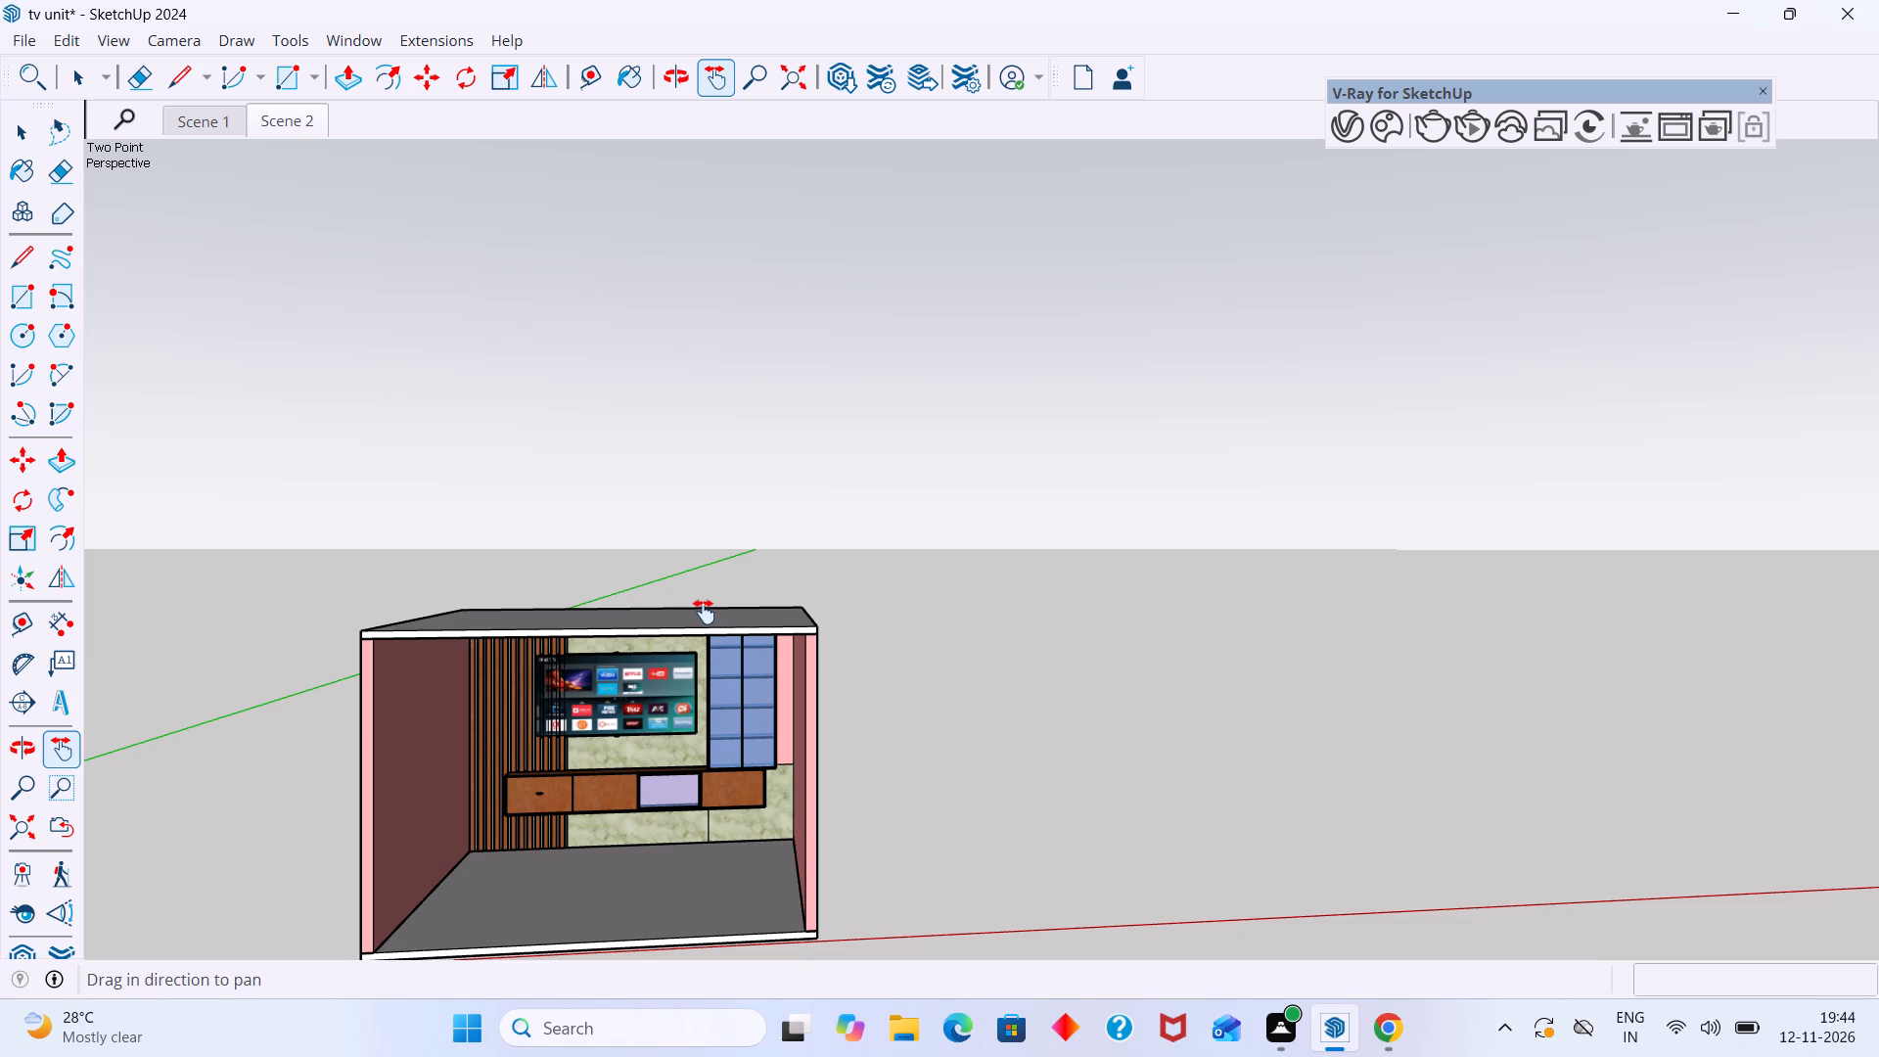
Reframe the room's open front from near eye level, facing the TV wall, and open the camera projection options.
{"action": "scroll", "coordinate": [691, 664], "scroll_direction": "down", "scroll_amount": 5}
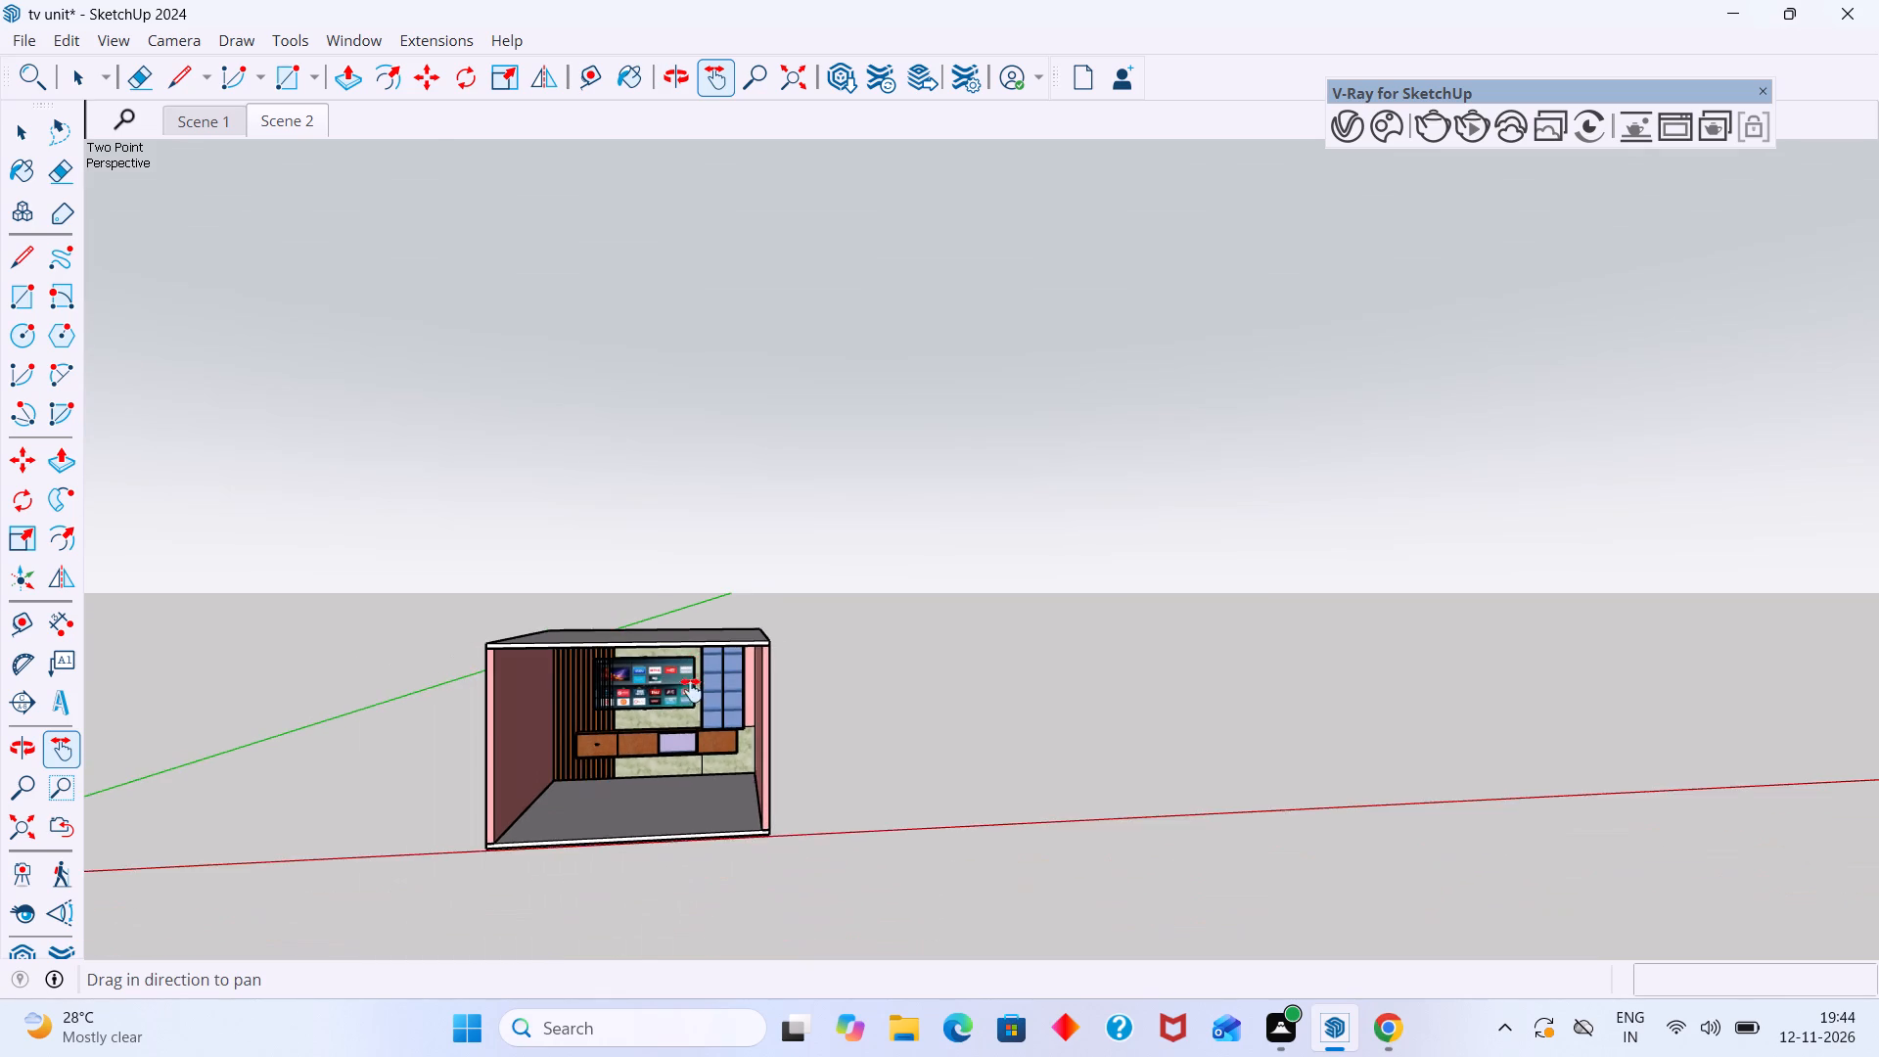
{"action": "middle_click_drag", "start_coordinate": [719, 740], "coordinate": [729, 707]}
{"action": "key", "text": "space"}
{"action": "scroll", "coordinate": [835, 660], "scroll_direction": "down", "scroll_amount": 1}
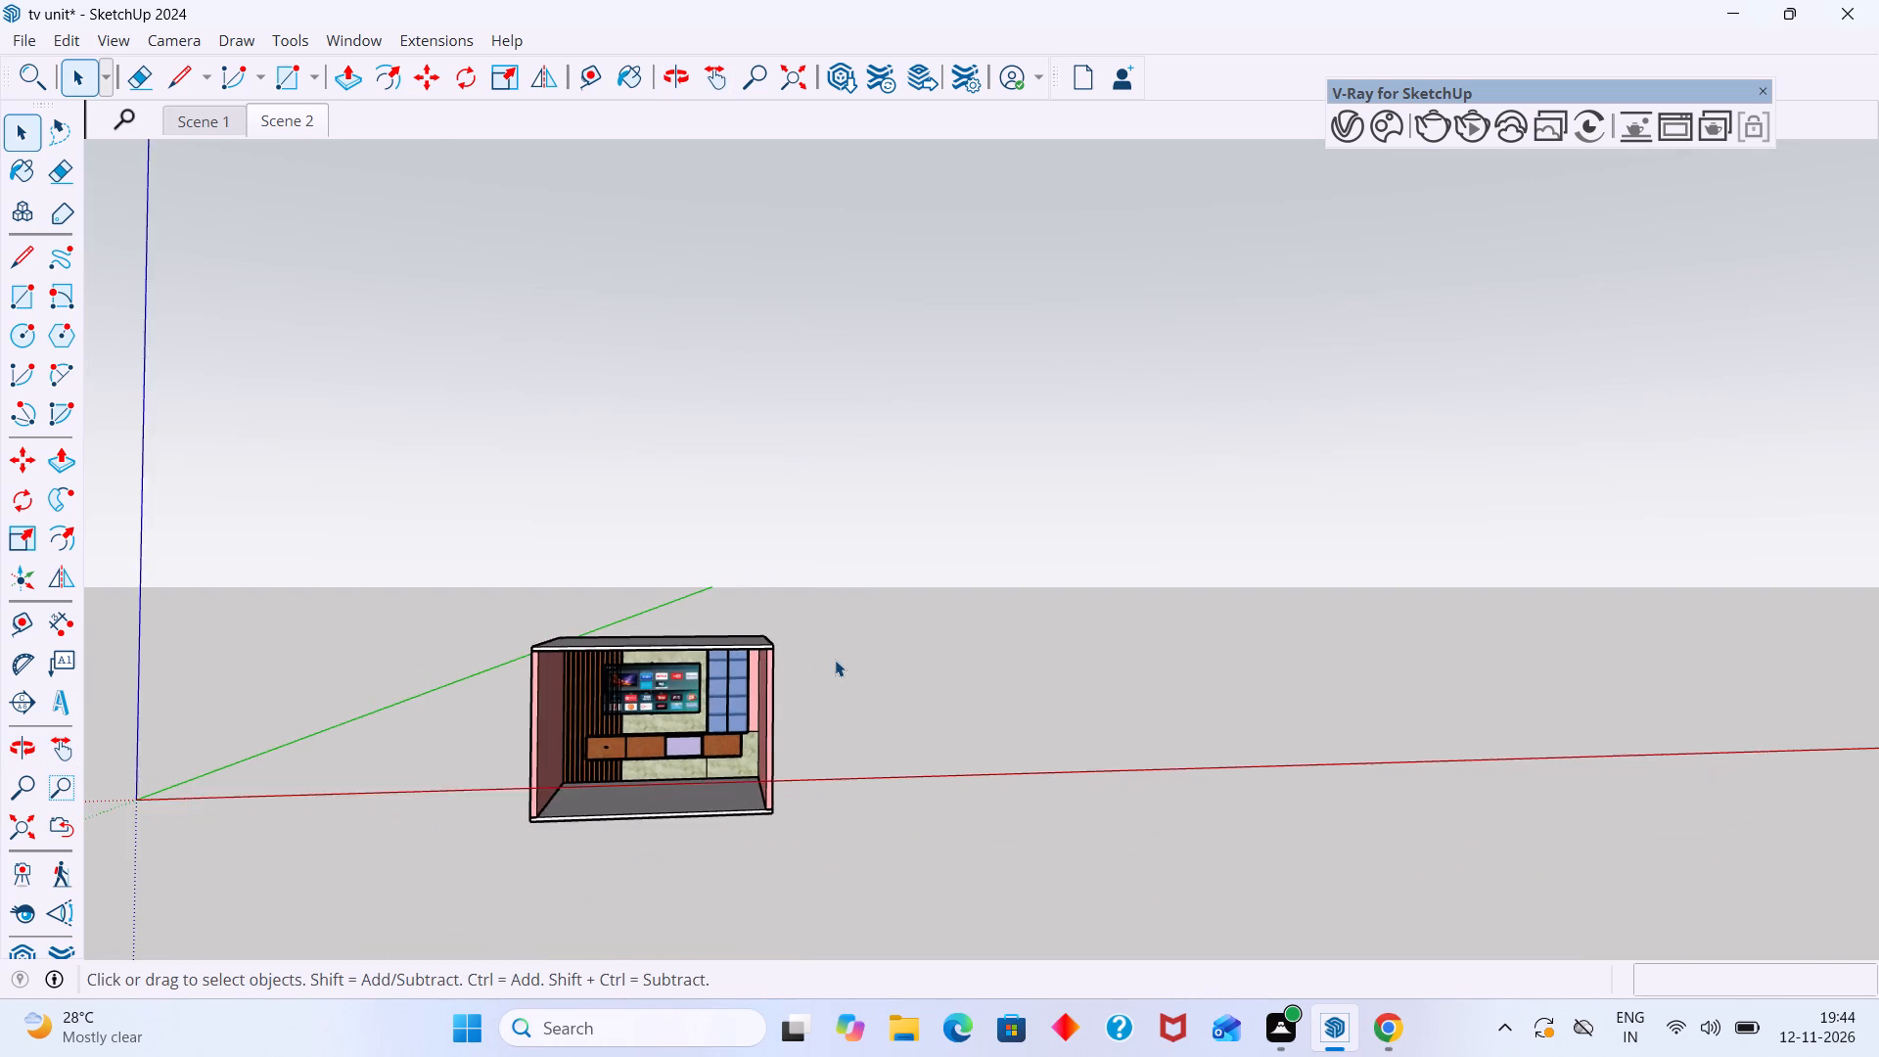
{"action": "scroll", "coordinate": [835, 660], "scroll_direction": "down", "scroll_amount": 1}
{"action": "middle_click_drag", "start_coordinate": [835, 660], "coordinate": [830, 524], "text": "shift"}
{"action": "middle_click_drag", "start_coordinate": [797, 573], "coordinate": [756, 730]}
{"action": "scroll", "coordinate": [755, 714], "scroll_direction": "up", "scroll_amount": 2}
{"action": "middle_click_drag", "start_coordinate": [755, 712], "coordinate": [856, 701]}
{"action": "scroll", "coordinate": [865, 690], "scroll_direction": "up", "scroll_amount": 3}
{"action": "middle_click_drag", "start_coordinate": [866, 689], "coordinate": [880, 618]}
{"action": "scroll", "coordinate": [790, 643], "scroll_direction": "up", "scroll_amount": 1}
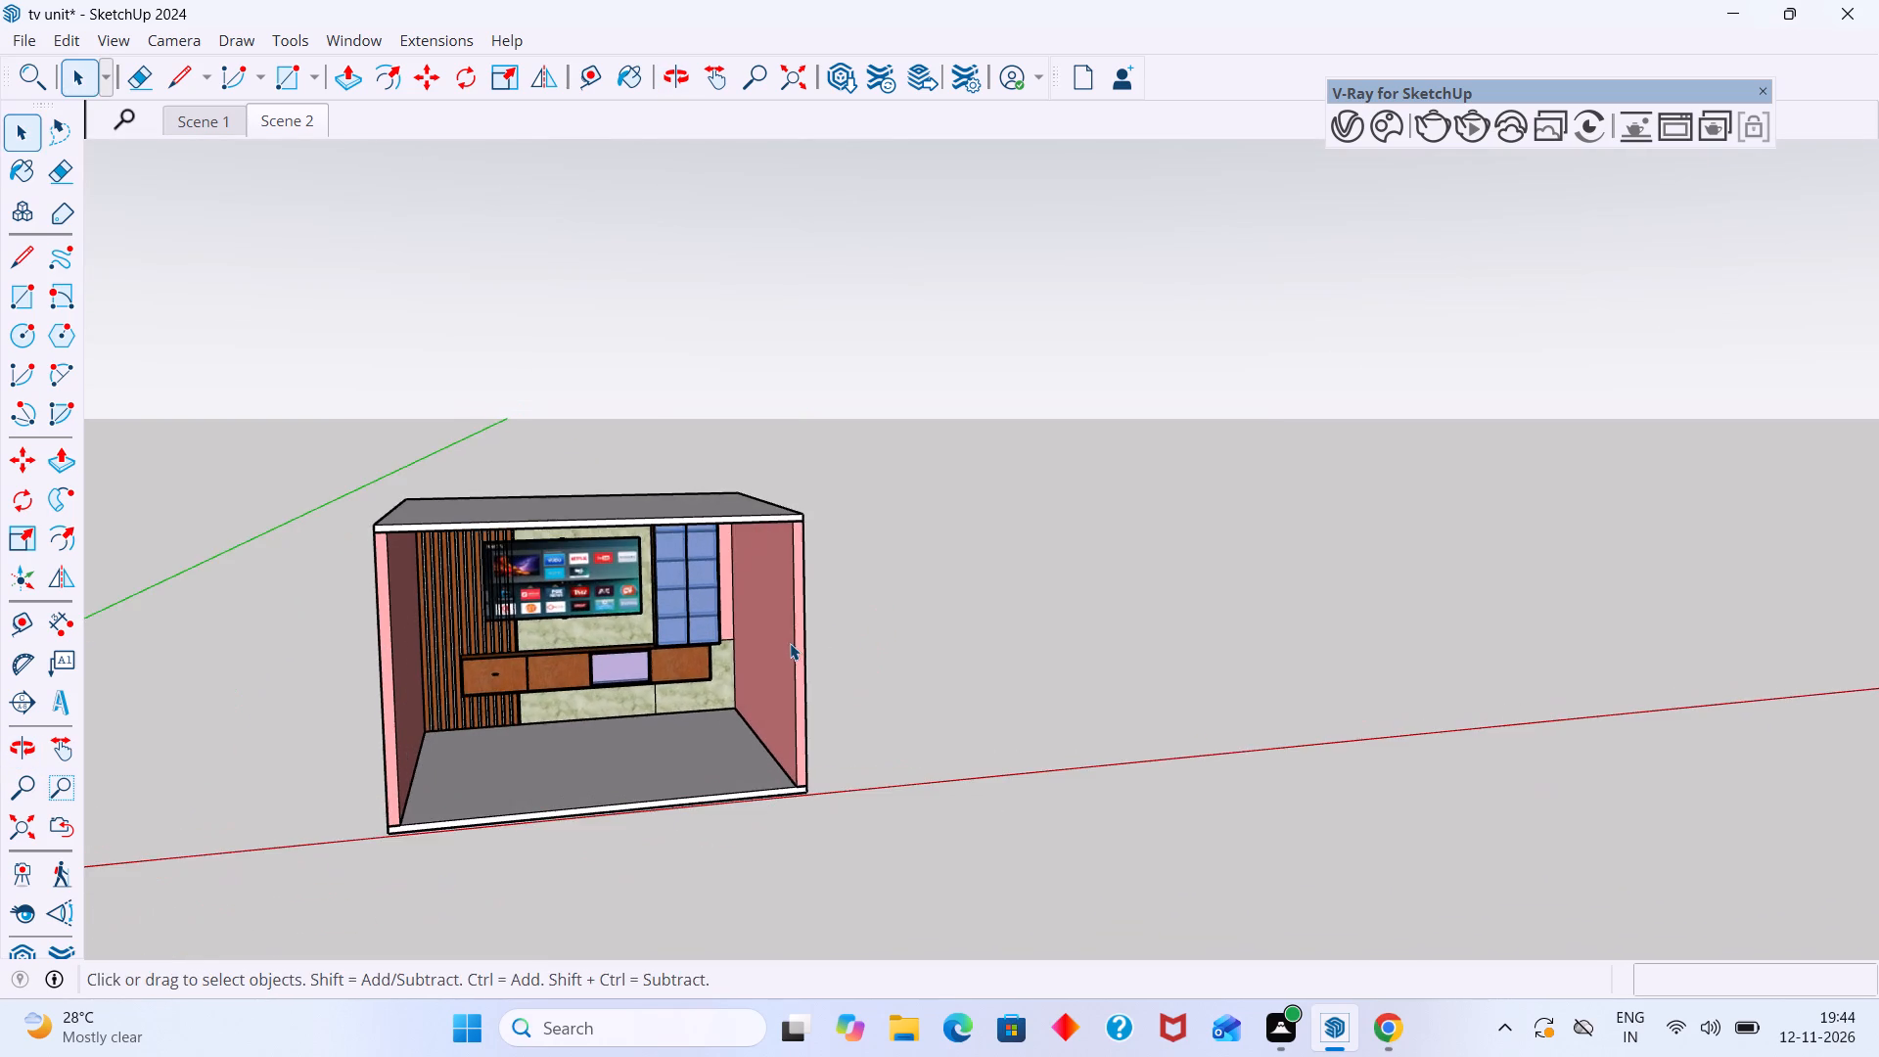
{"action": "middle_click_drag", "start_coordinate": [790, 643], "coordinate": [824, 533]}
{"action": "scroll", "coordinate": [828, 610], "scroll_direction": "up", "scroll_amount": 4}
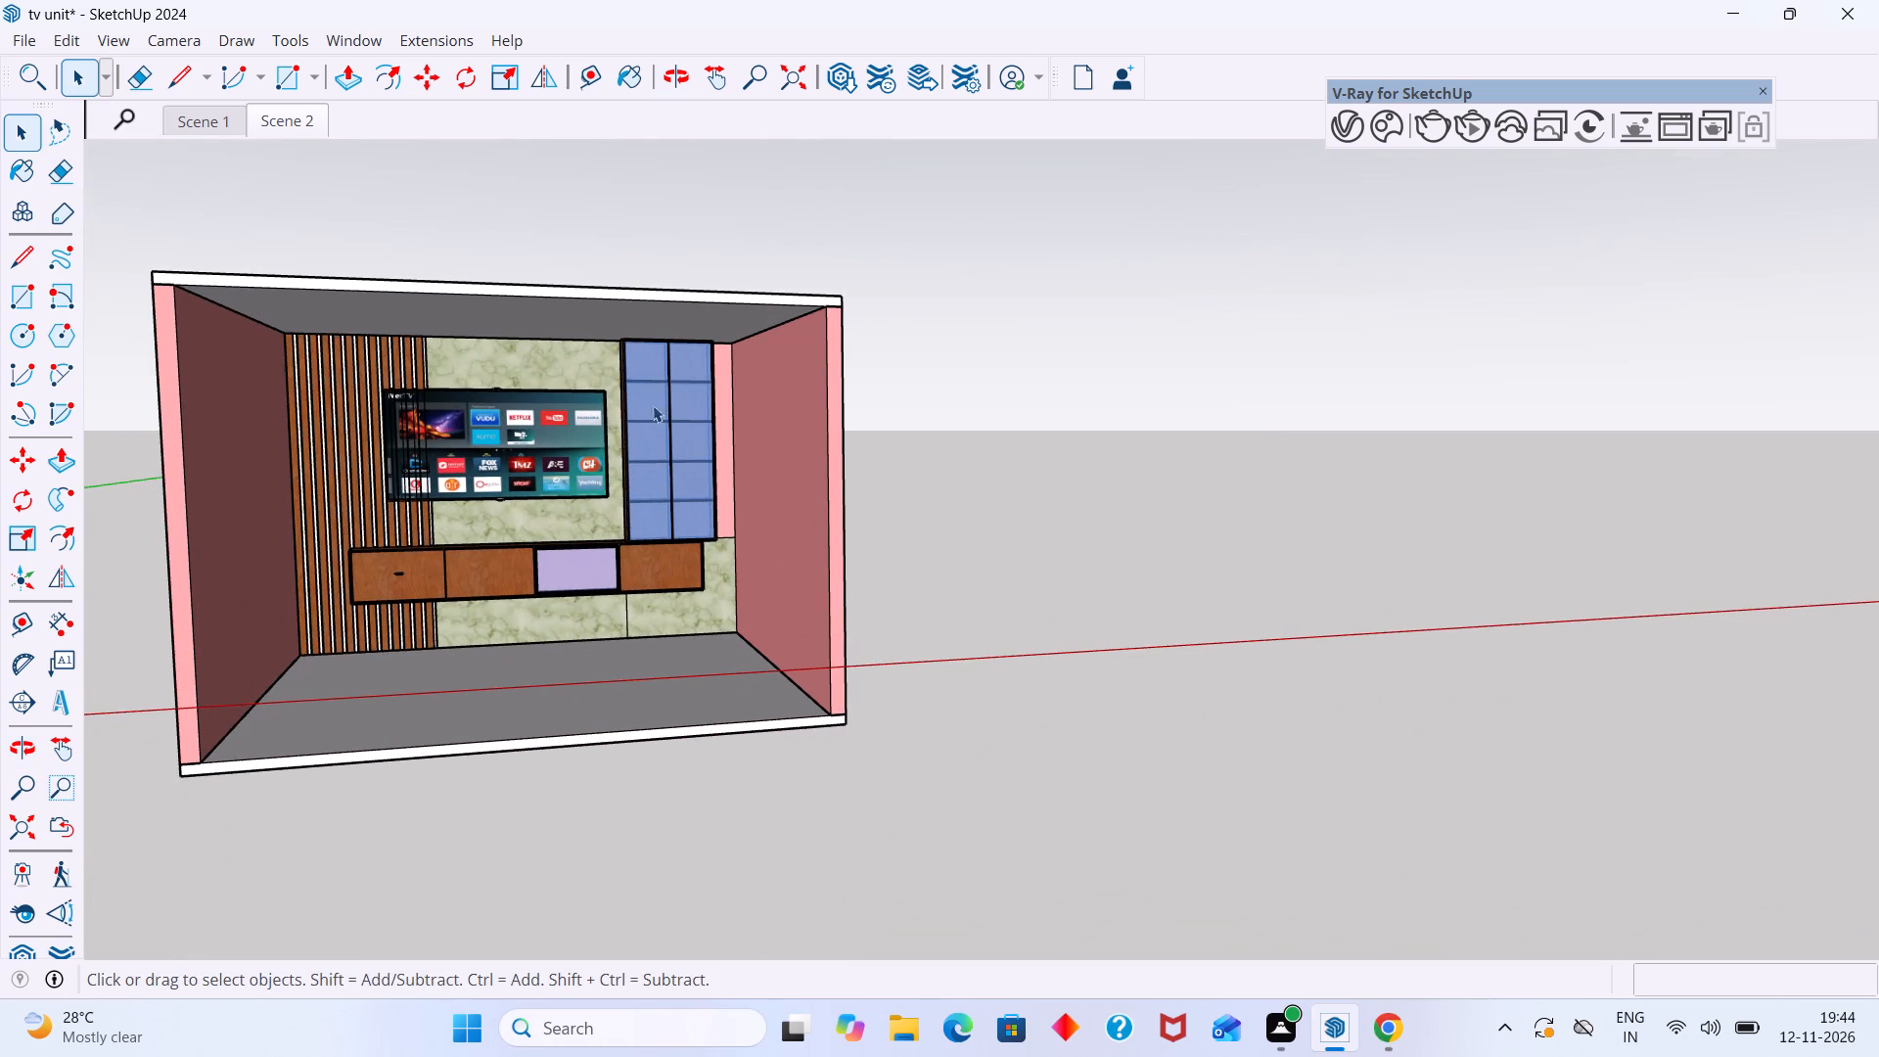
{"action": "middle_click_drag", "start_coordinate": [670, 431], "coordinate": [608, 429]}
{"action": "scroll", "coordinate": [613, 428], "scroll_direction": "down", "scroll_amount": 2}
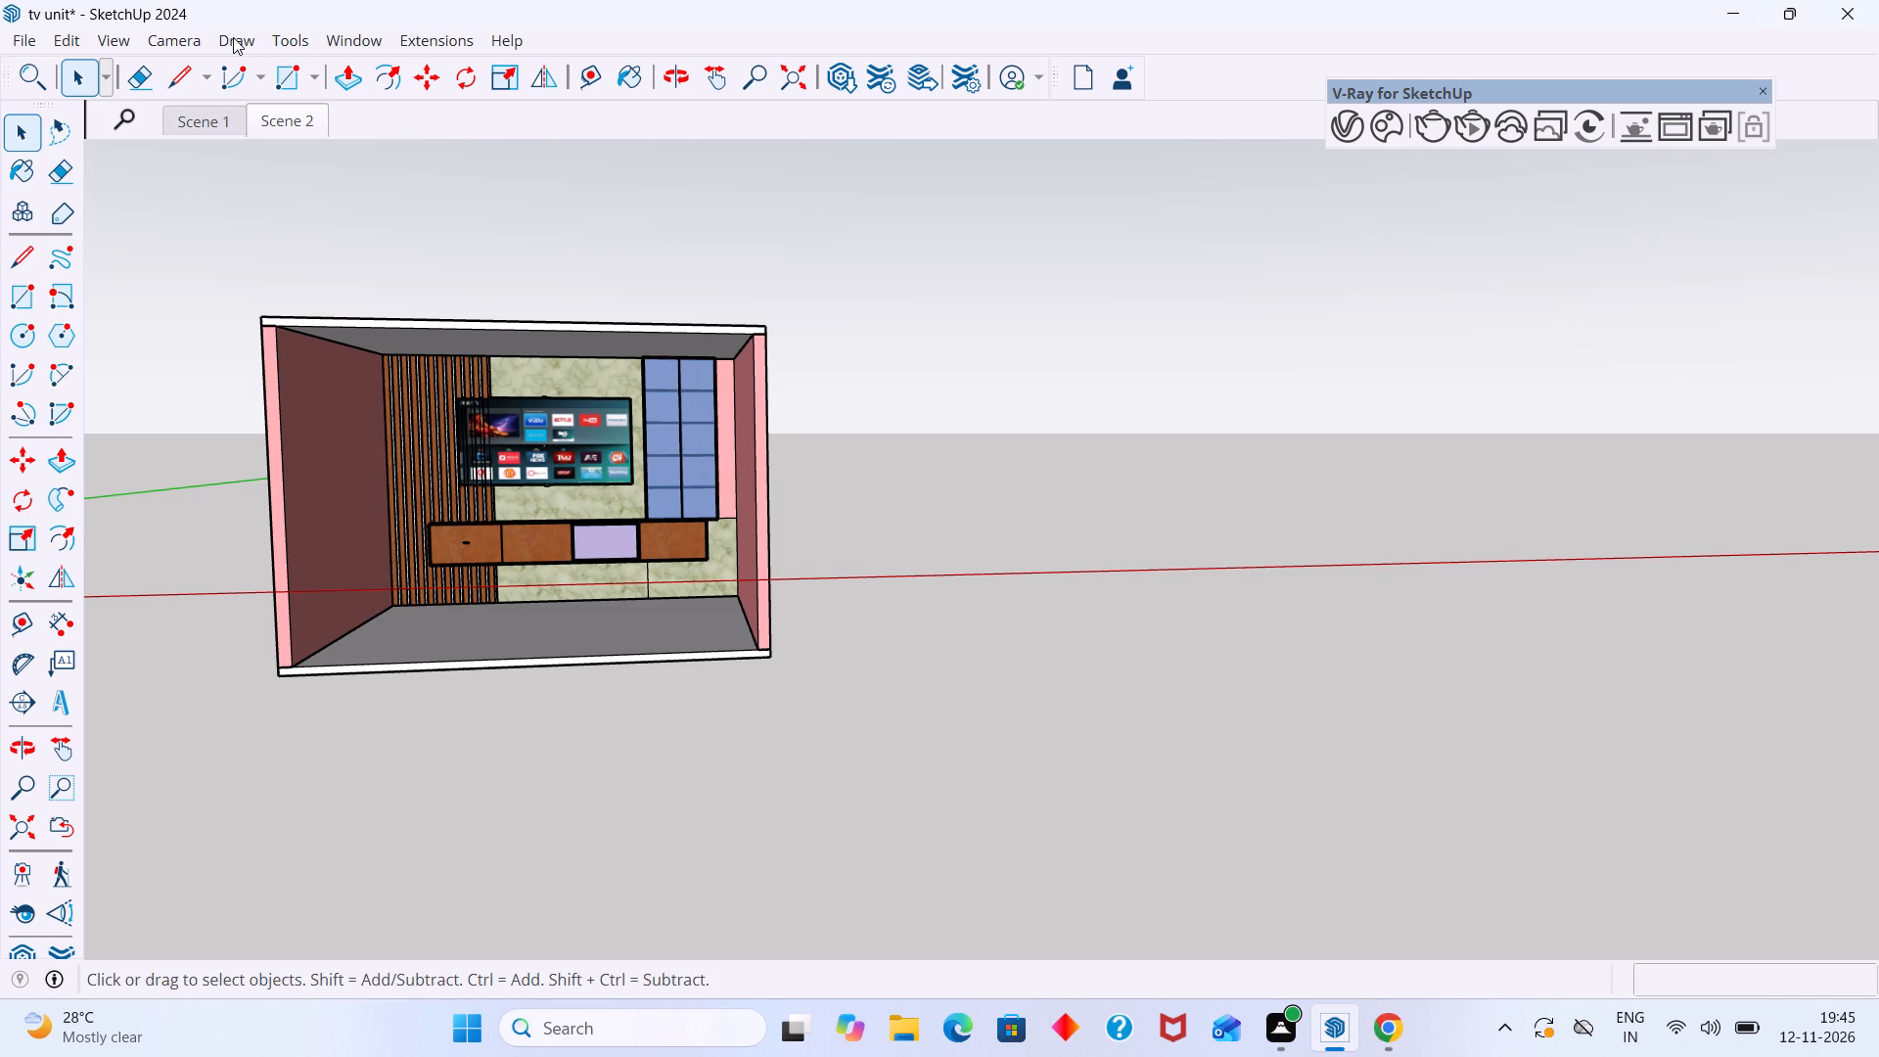
{"action": "left_click", "coordinate": [189, 42]}
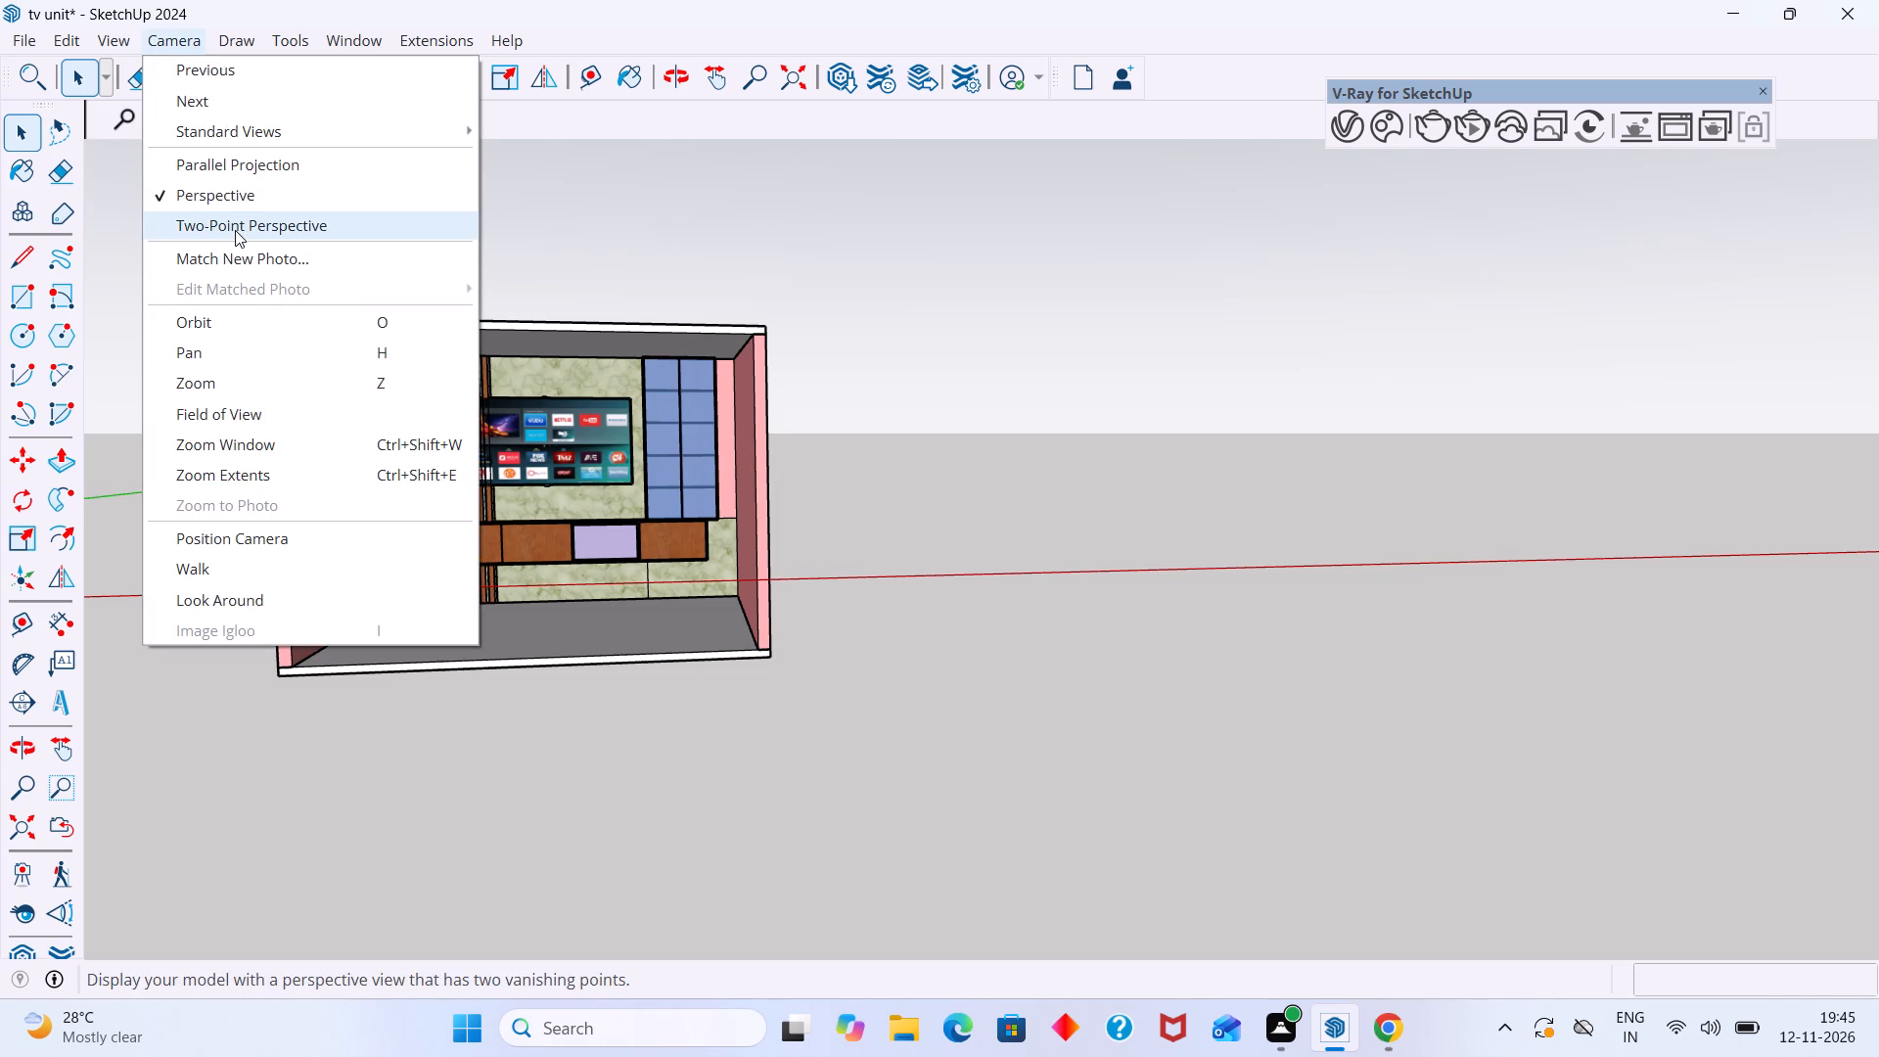
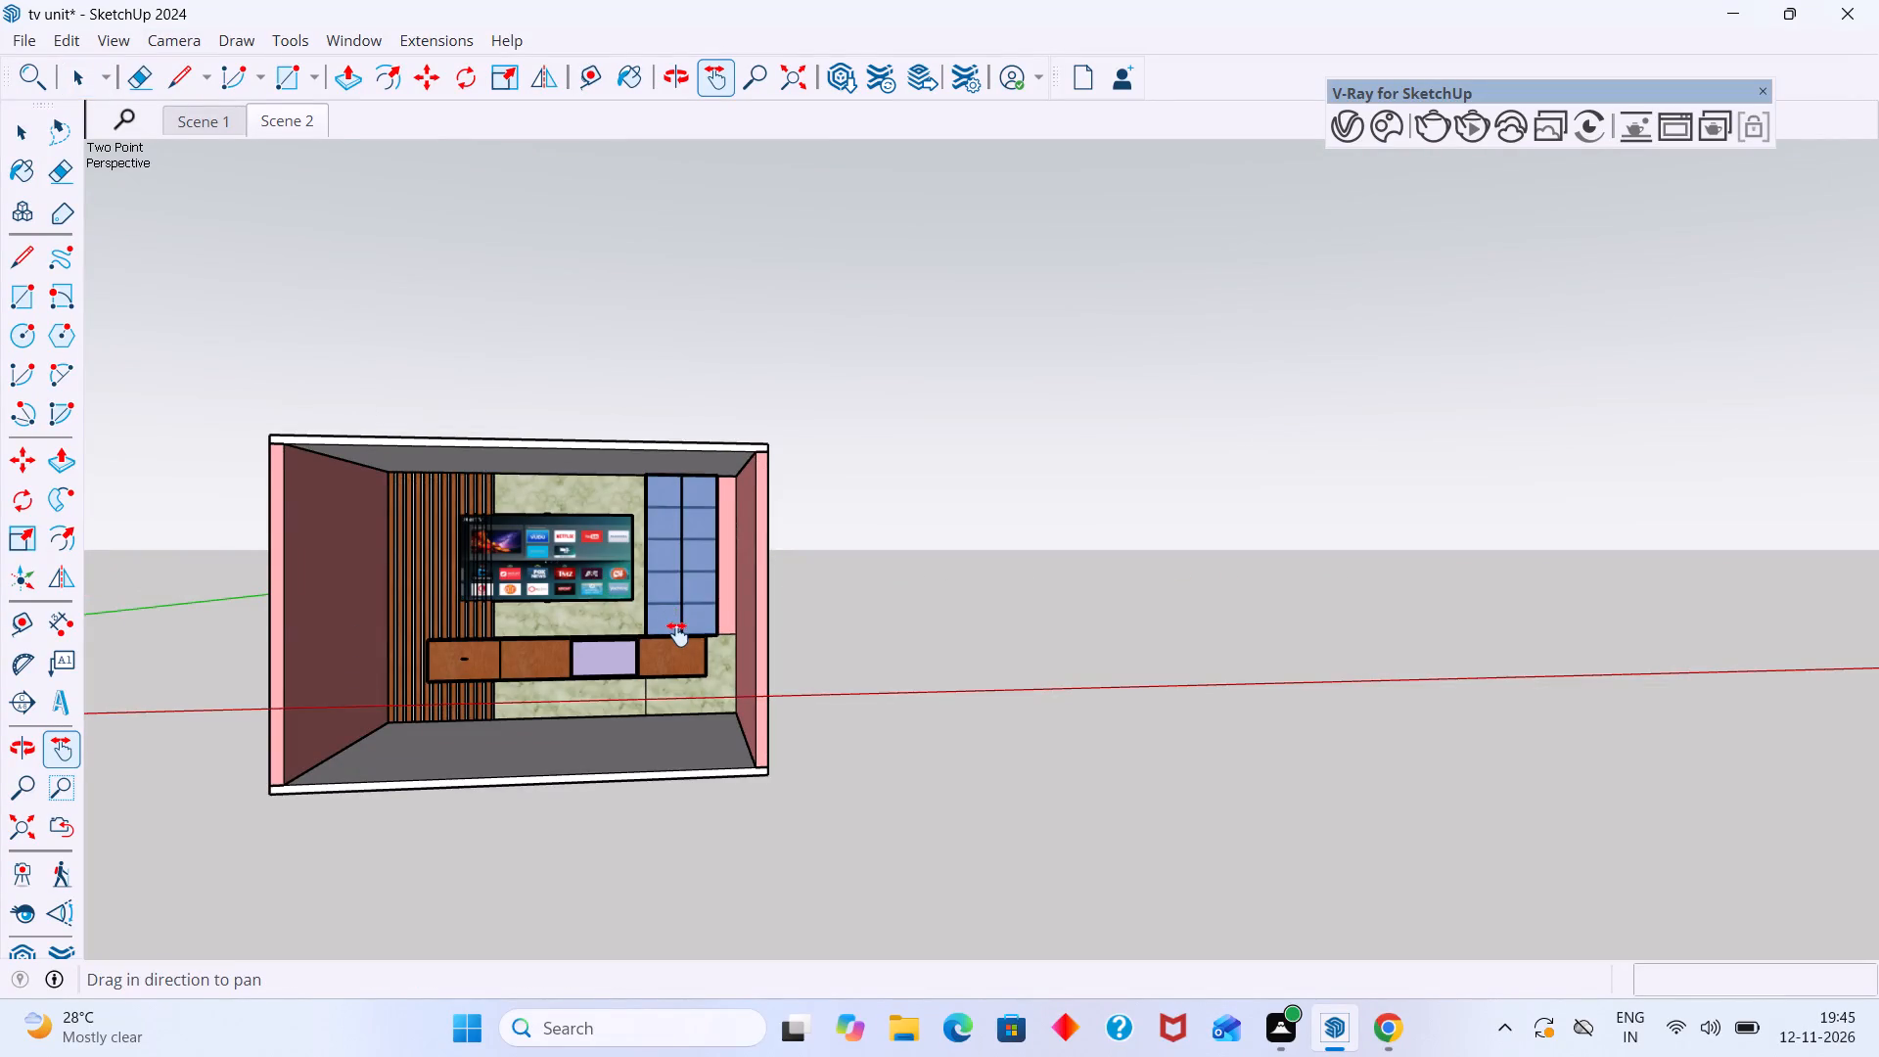
Recall Scene 2, apply two-point perspective to it, and update the scene with this view.
{"action": "scroll", "coordinate": [677, 634], "scroll_direction": "up", "scroll_amount": 1}
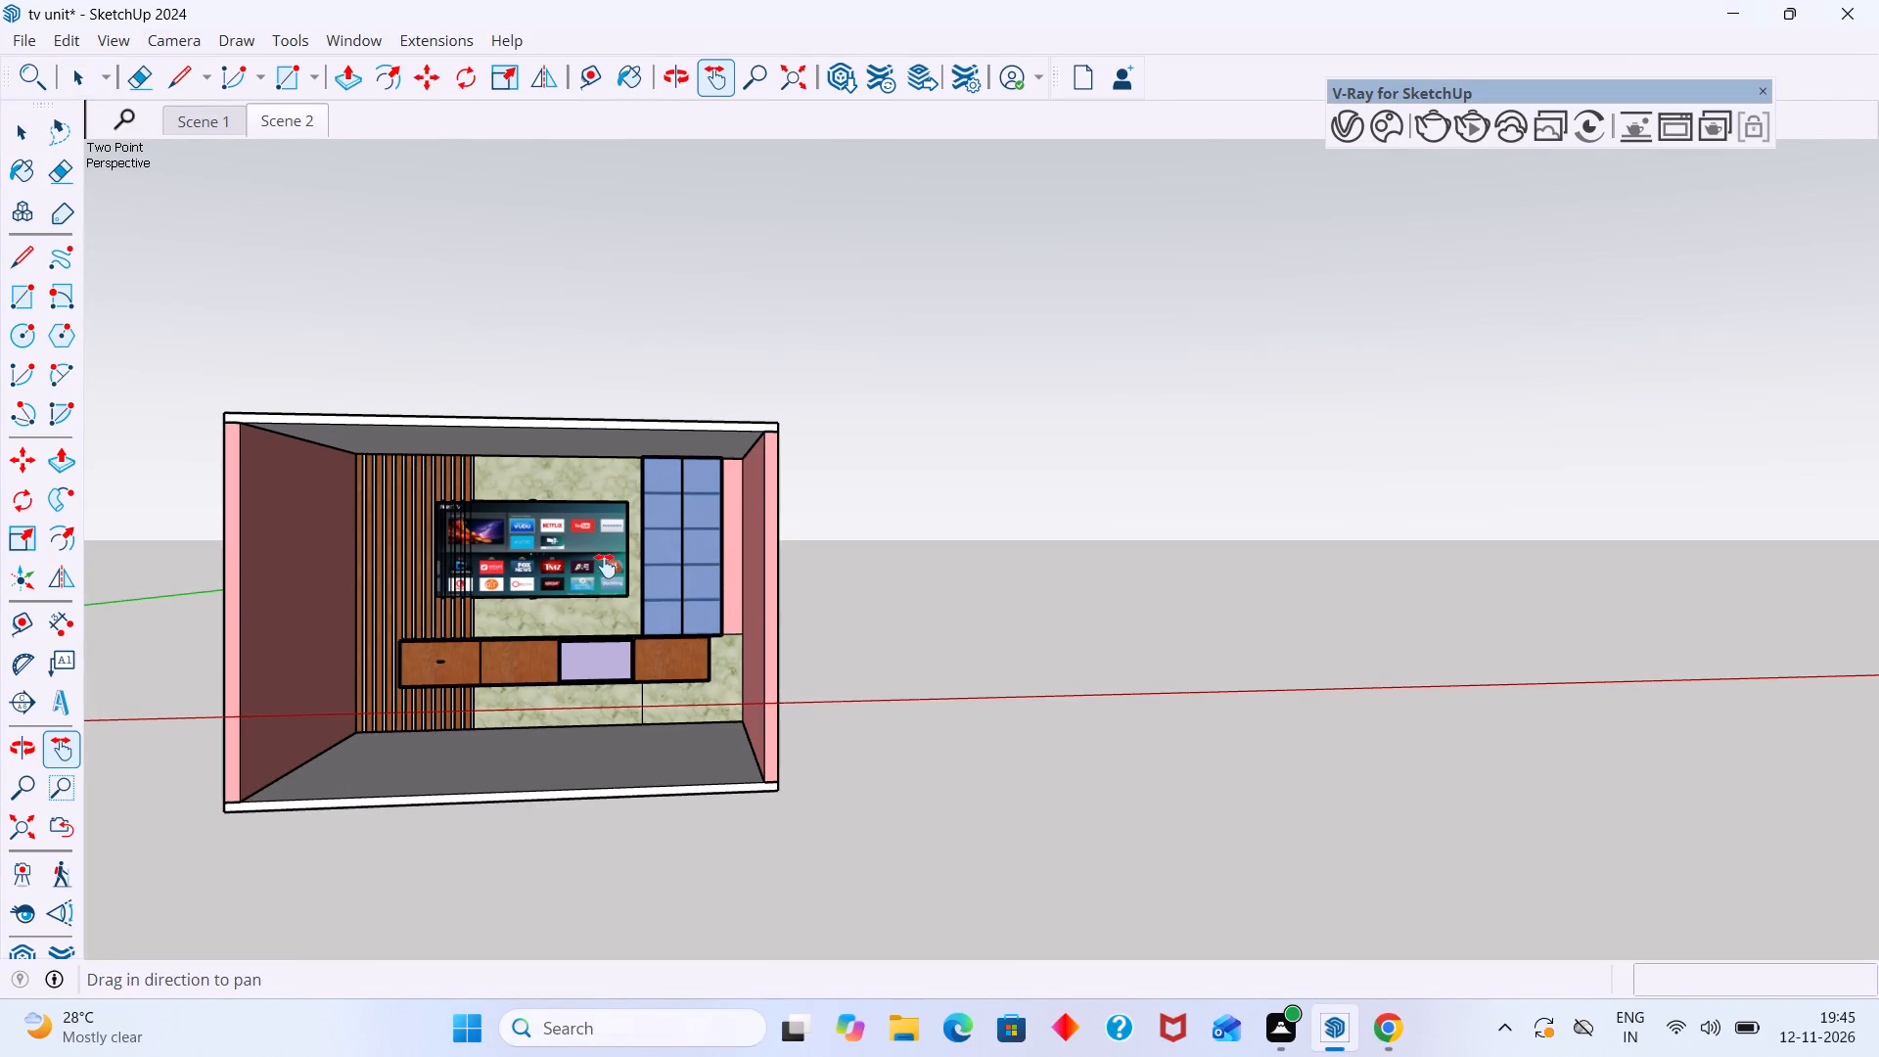
{"action": "left_click", "coordinate": [294, 124]}
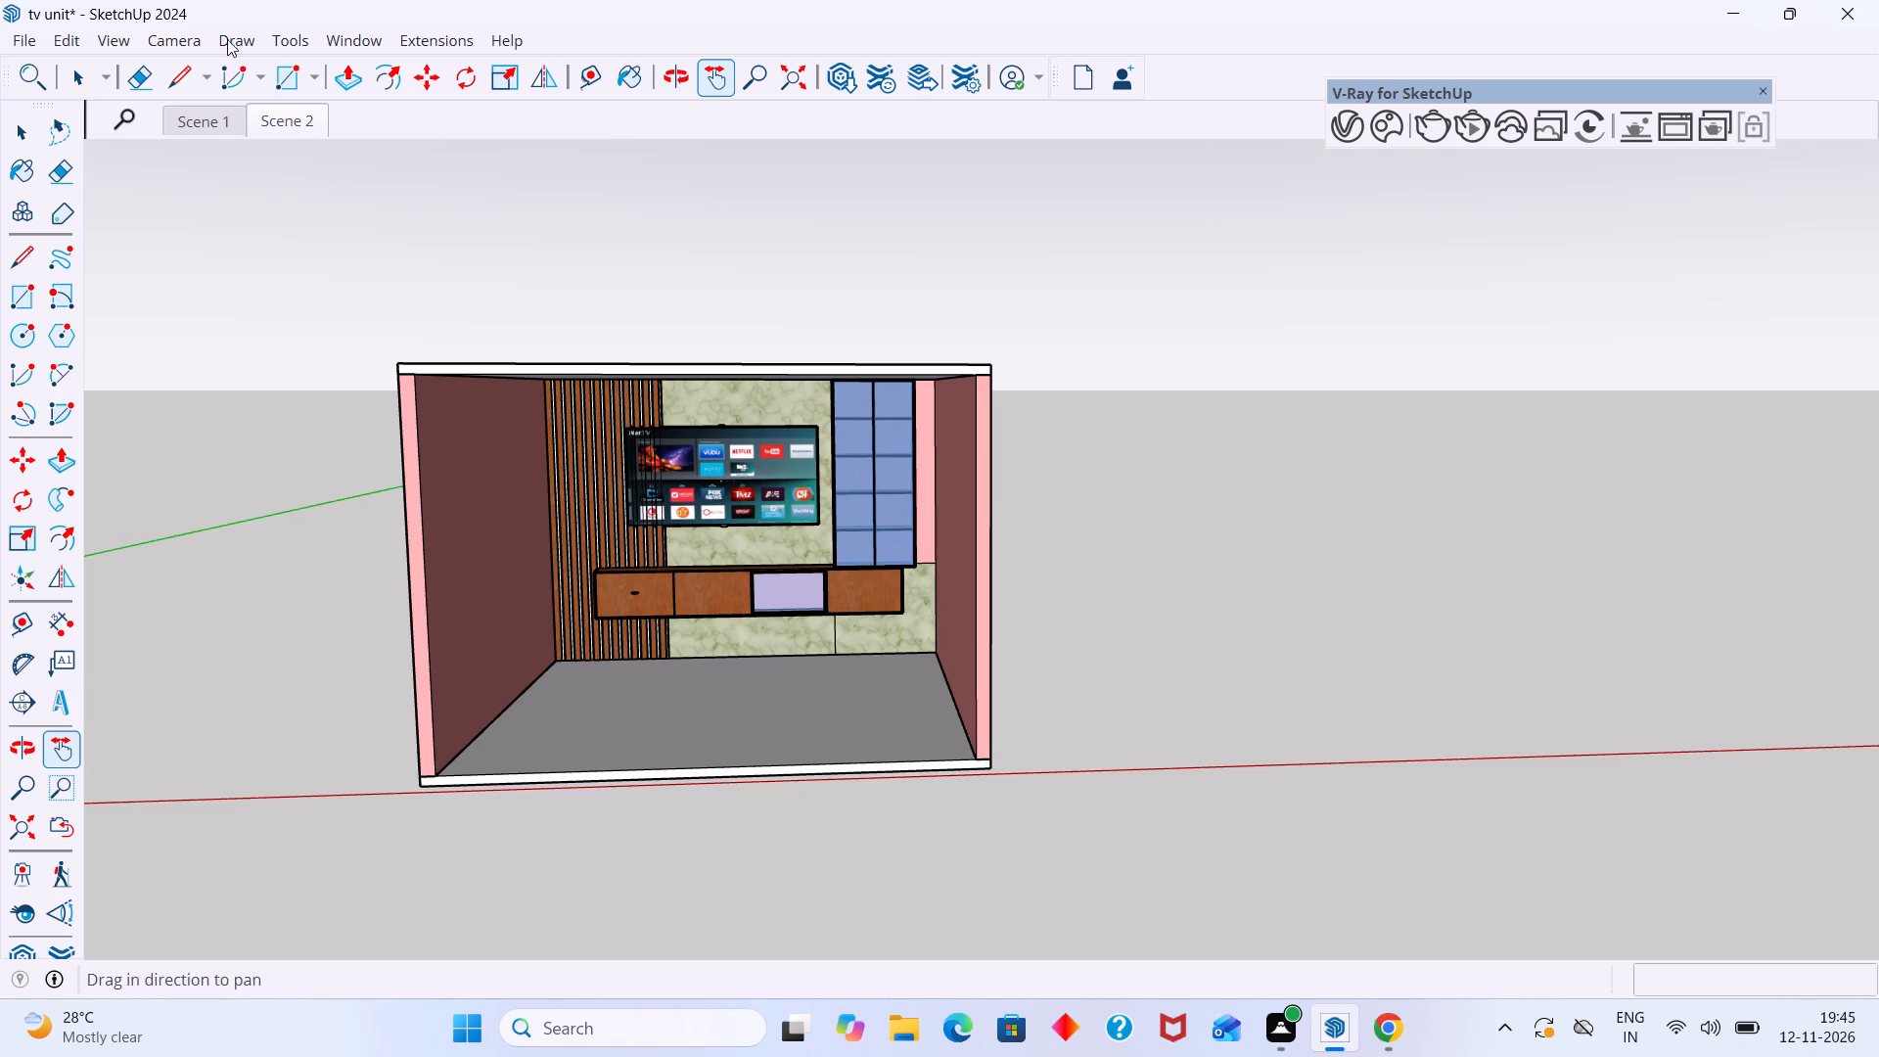
{"action": "left_click", "coordinate": [188, 42]}
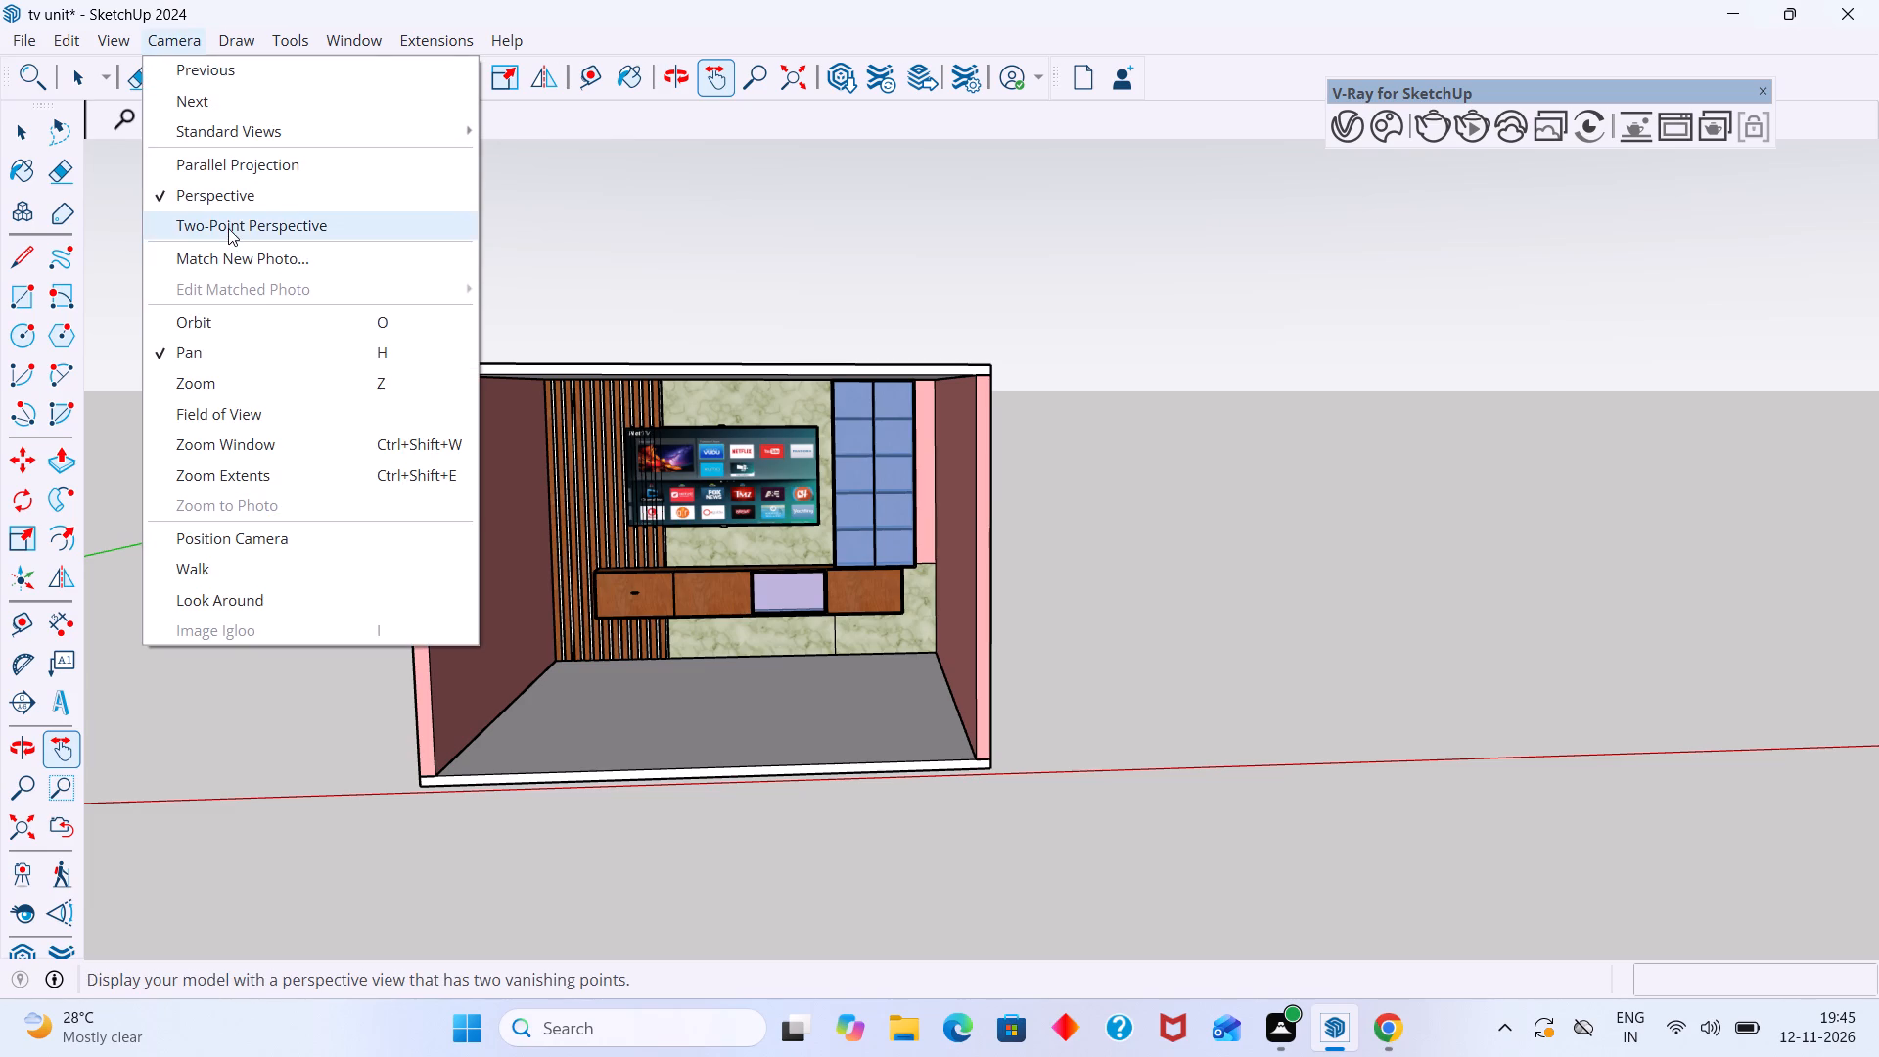
{"action": "left_click", "coordinate": [228, 228]}
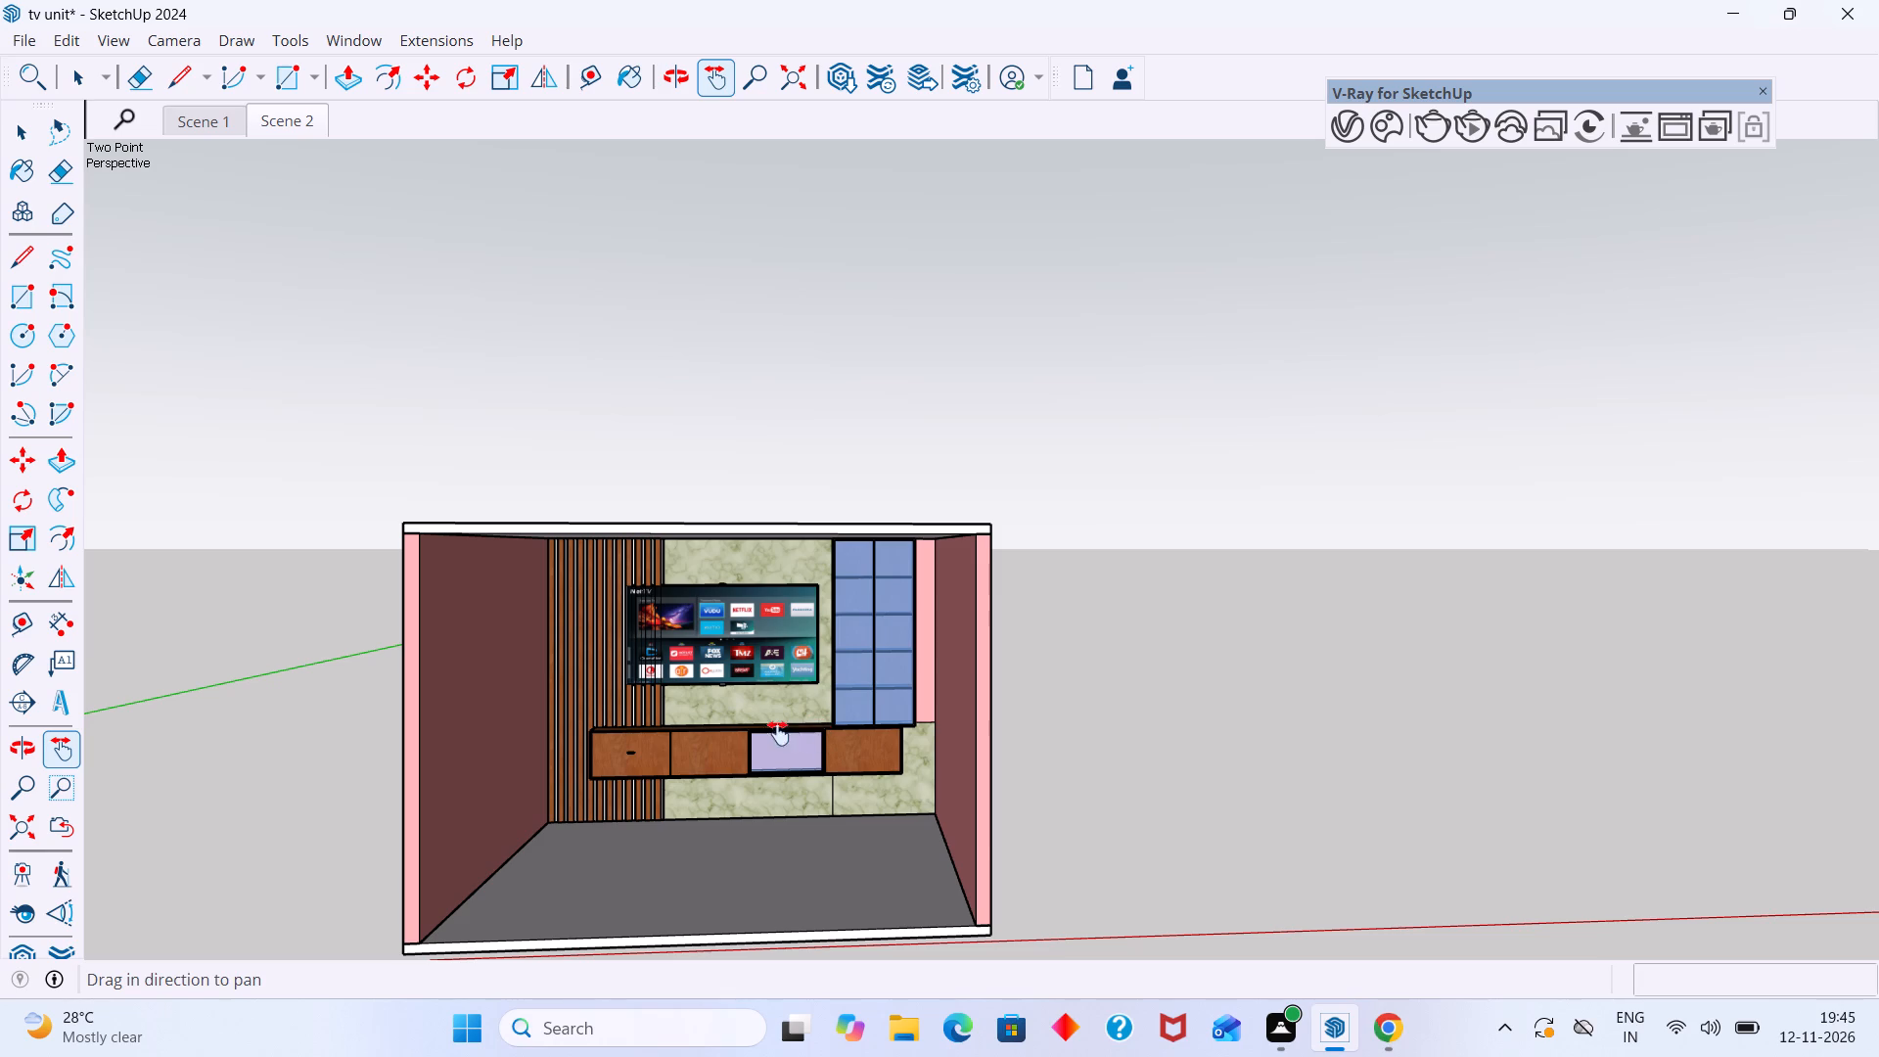
{"action": "right_click", "coordinate": [312, 129]}
{"action": "left_click", "coordinate": [371, 238]}
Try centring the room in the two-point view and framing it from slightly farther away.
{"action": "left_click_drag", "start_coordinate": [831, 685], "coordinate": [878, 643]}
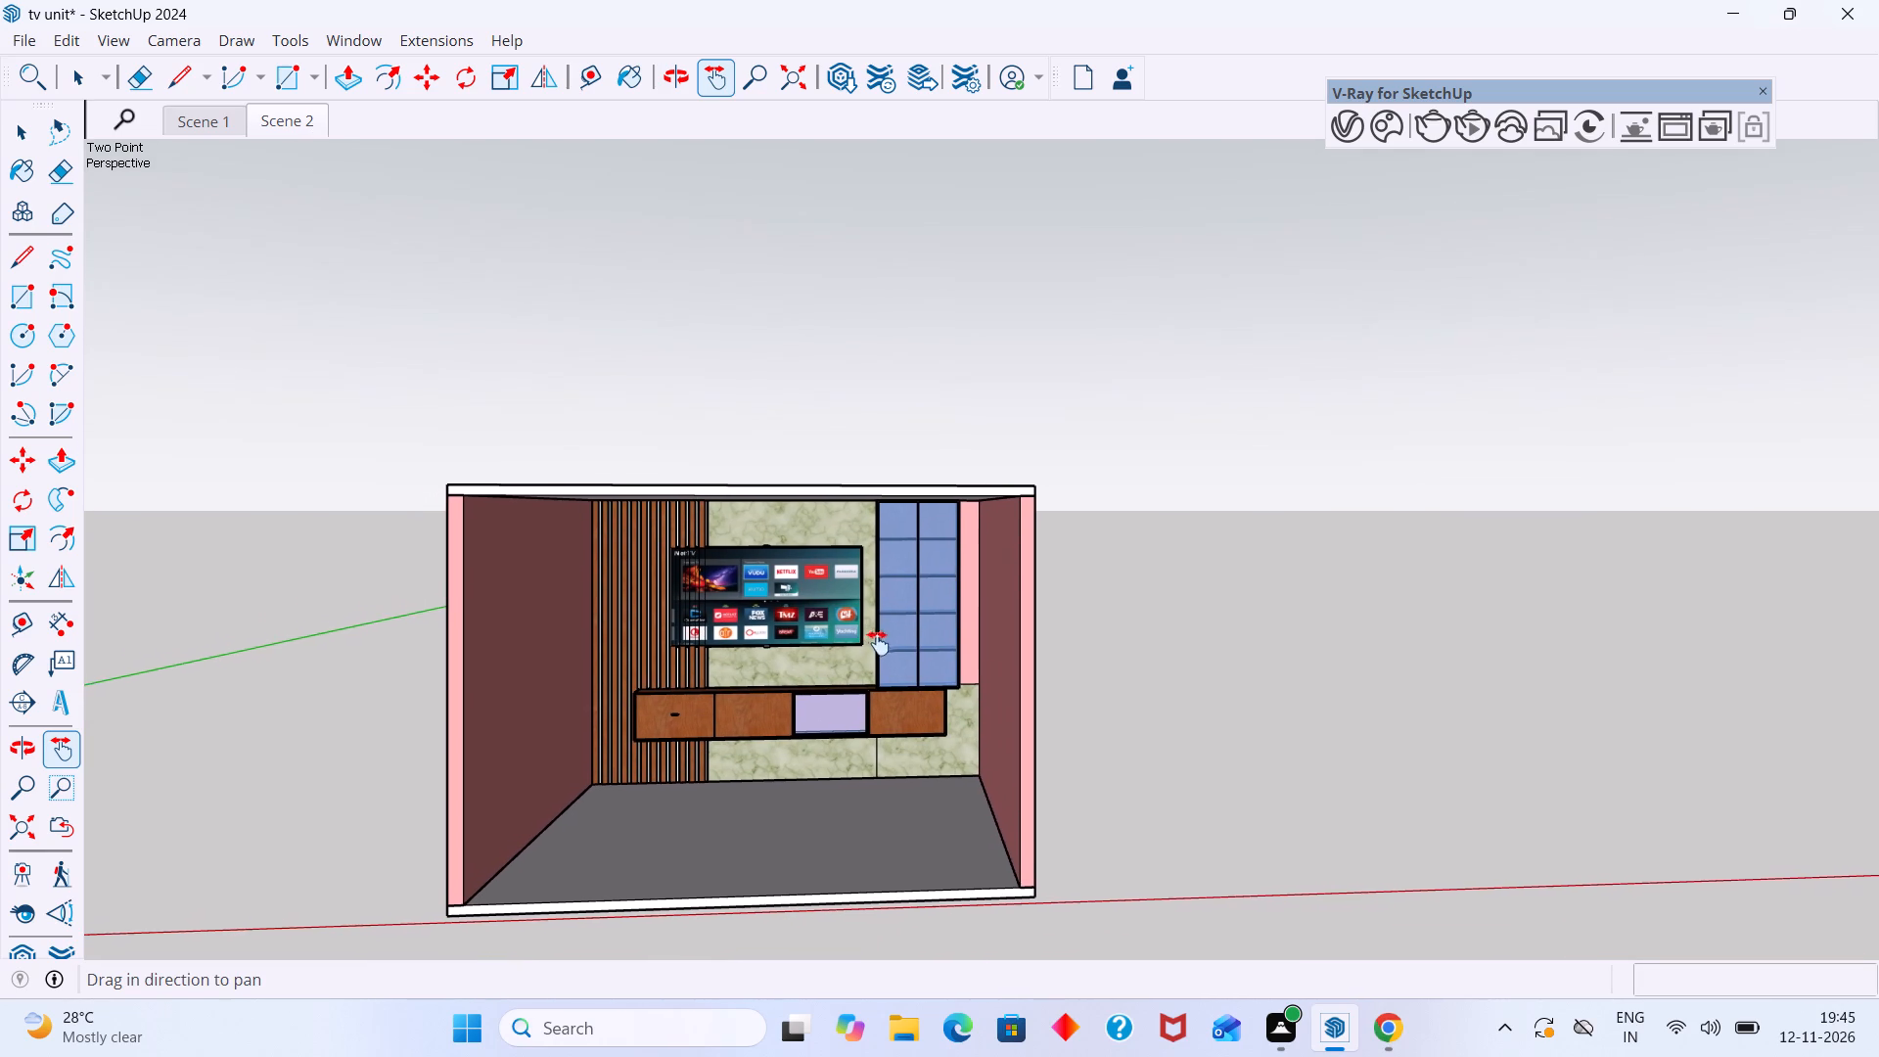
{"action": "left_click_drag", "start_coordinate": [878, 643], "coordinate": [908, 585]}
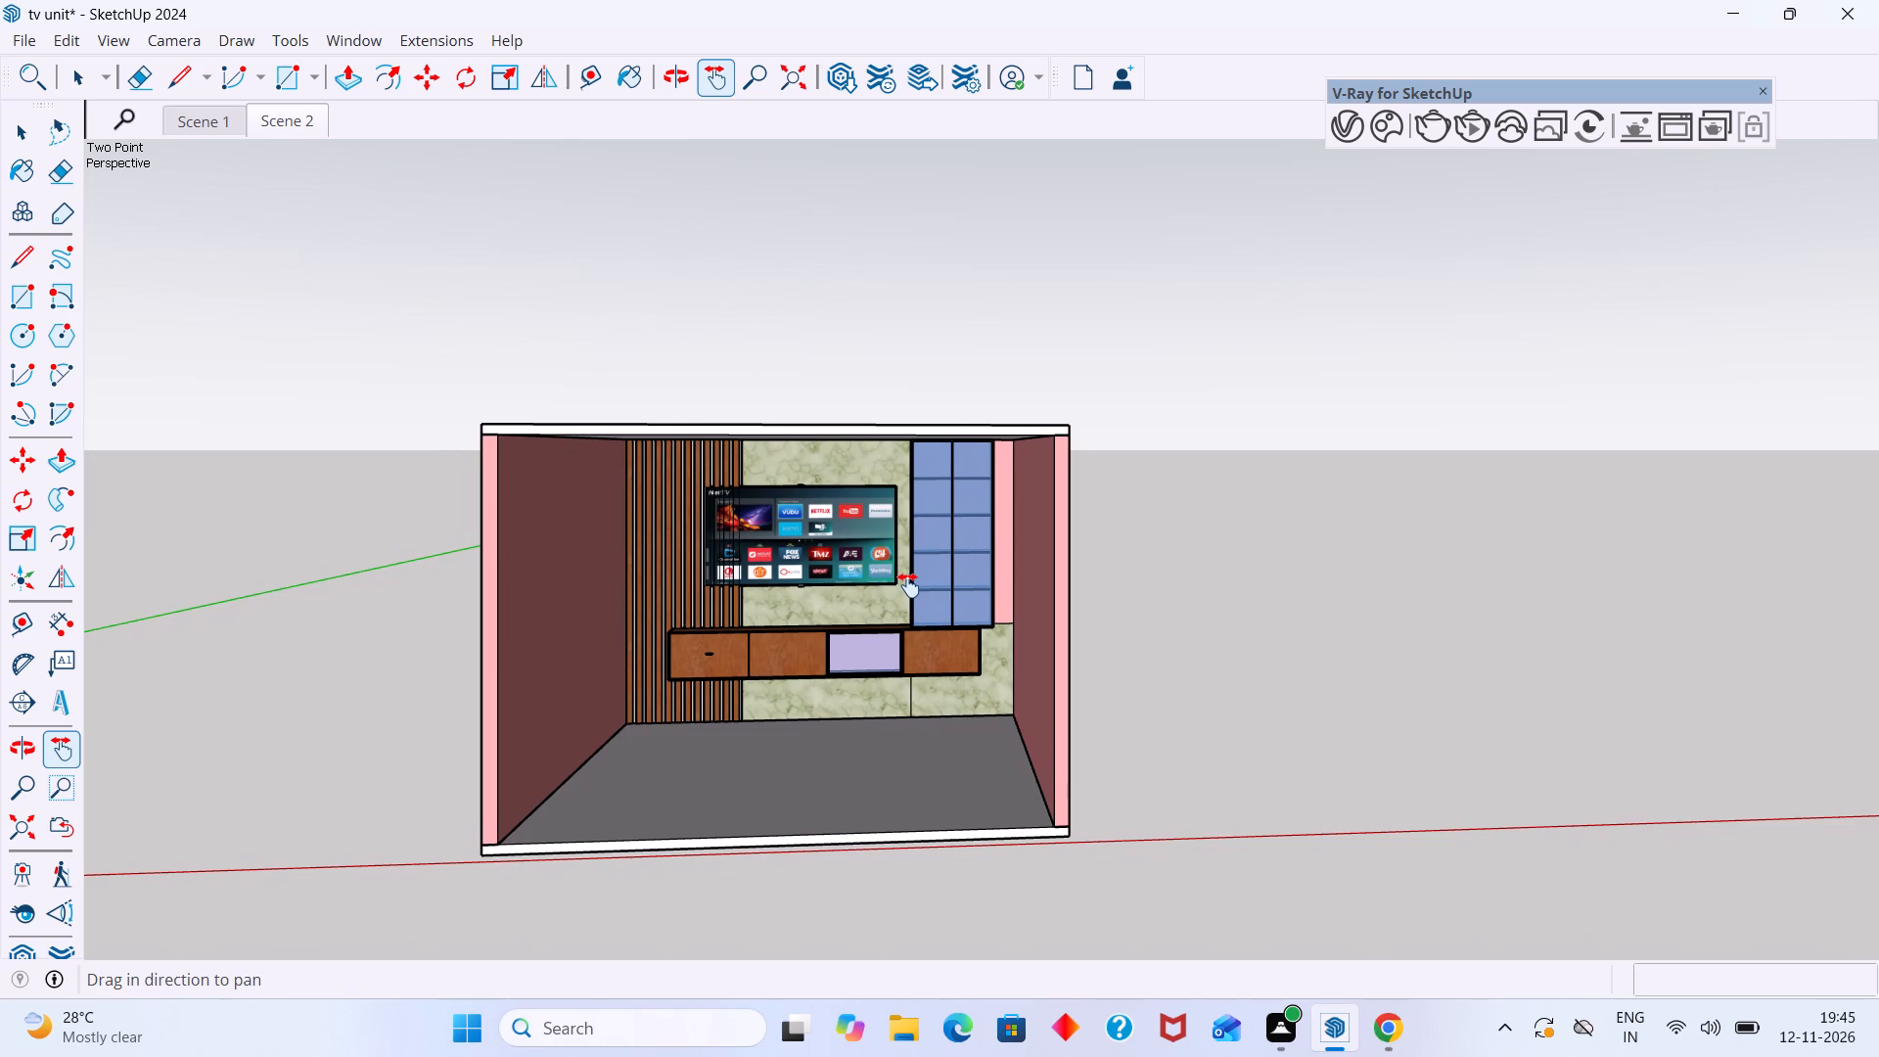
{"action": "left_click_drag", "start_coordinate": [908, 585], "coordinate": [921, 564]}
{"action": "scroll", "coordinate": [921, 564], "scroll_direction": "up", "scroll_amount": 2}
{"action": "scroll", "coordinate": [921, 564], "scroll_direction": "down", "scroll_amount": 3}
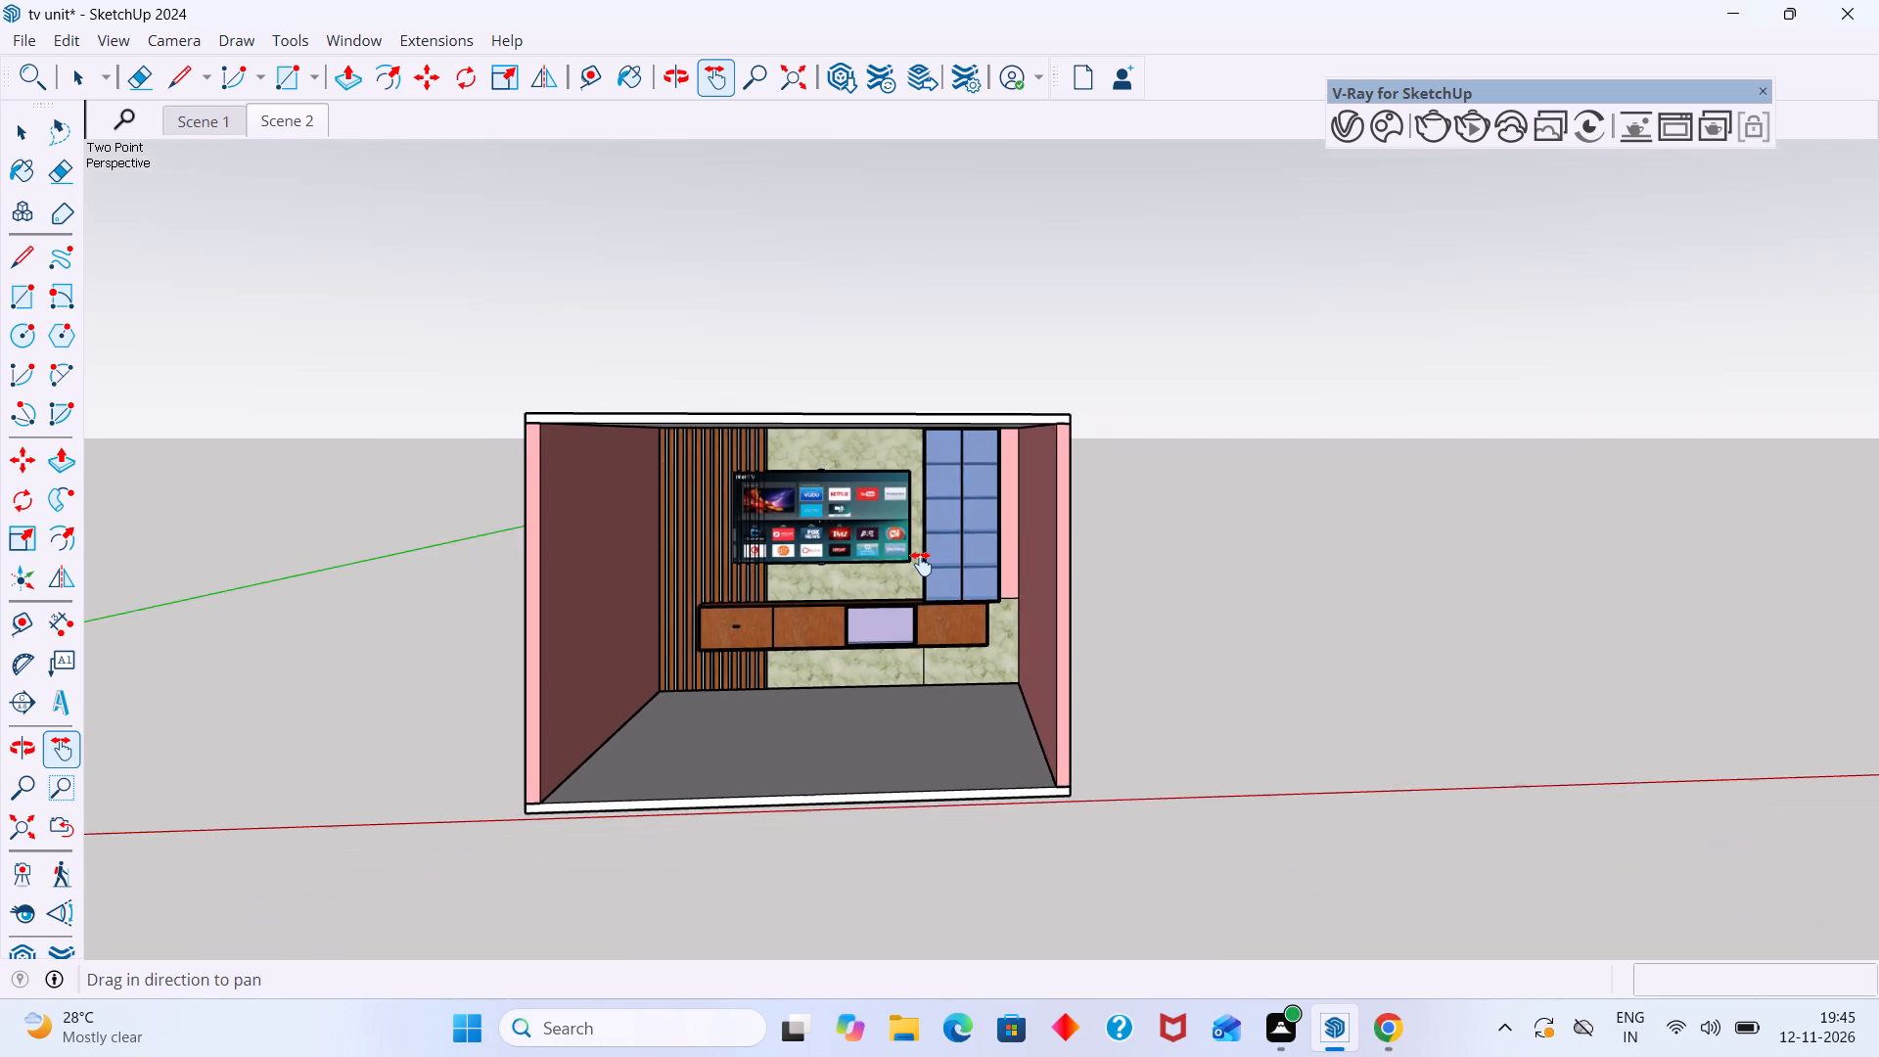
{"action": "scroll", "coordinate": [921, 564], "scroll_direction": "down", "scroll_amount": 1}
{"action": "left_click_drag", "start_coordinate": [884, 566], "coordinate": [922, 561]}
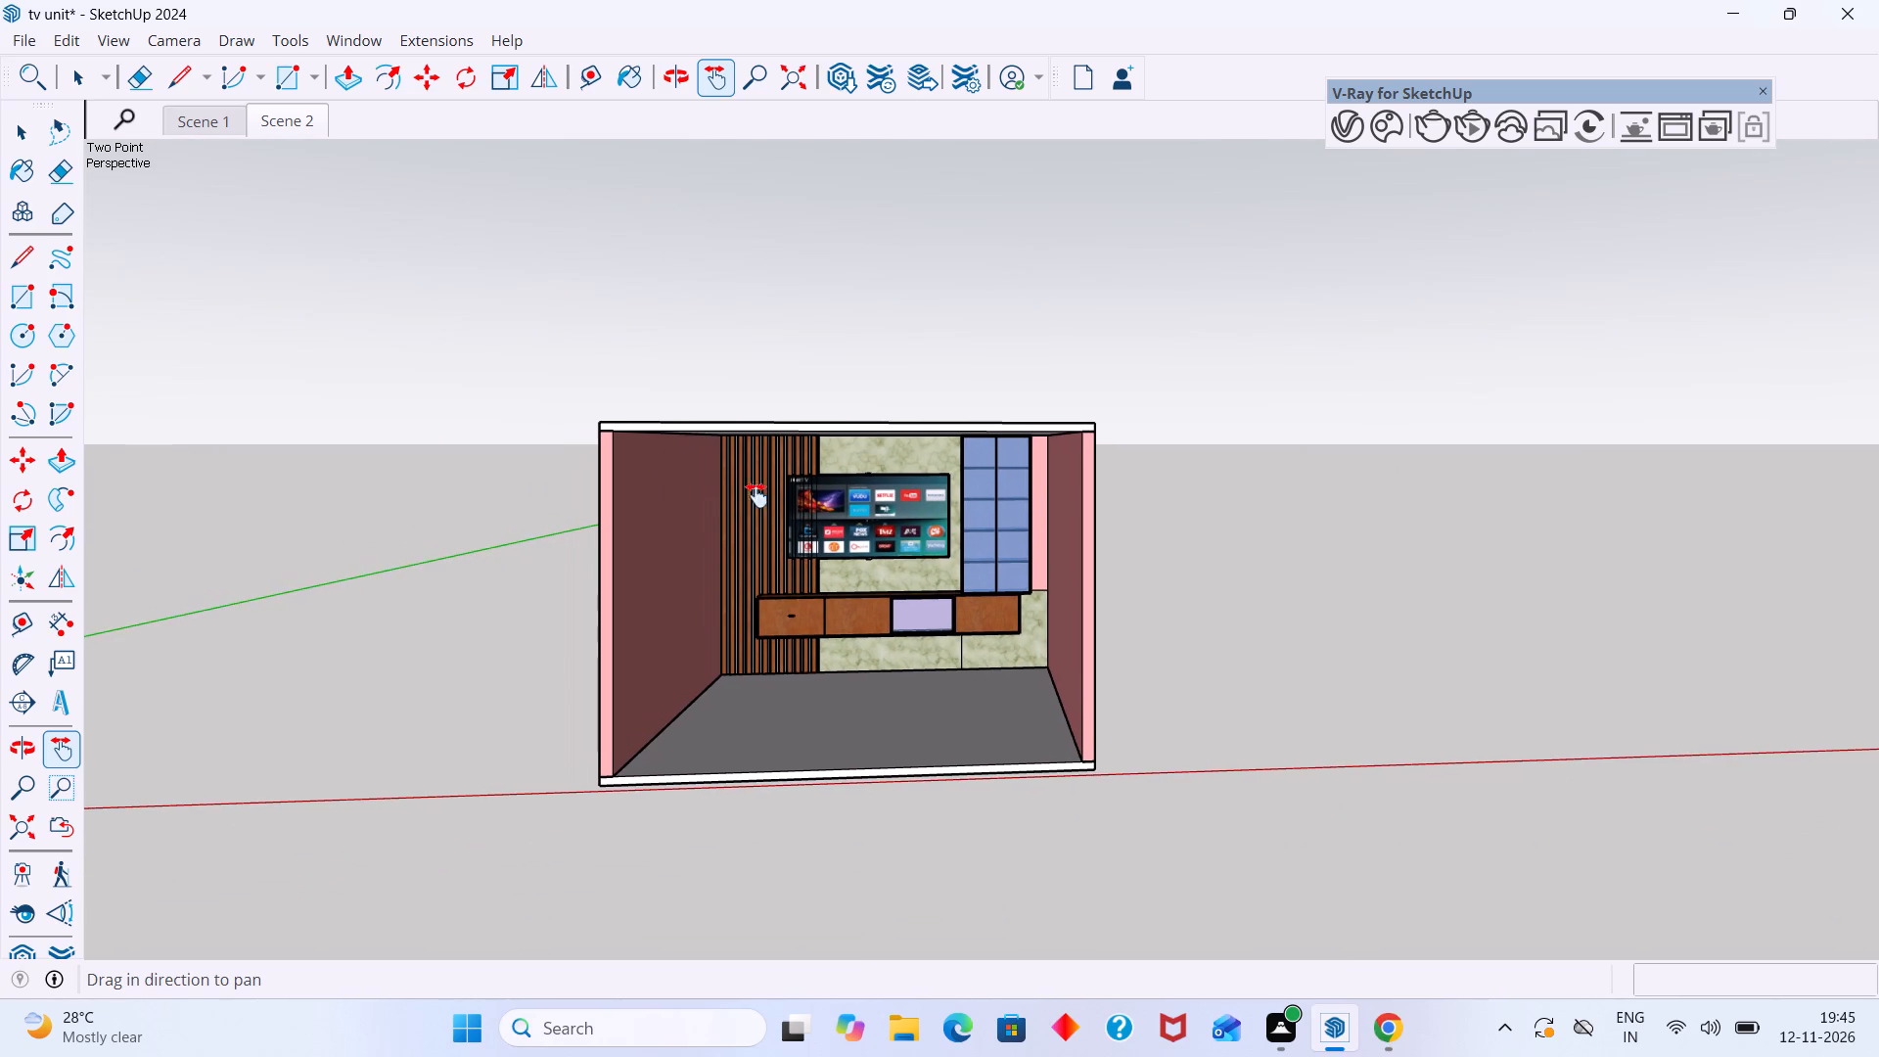
Restore the saved Scene 2 view and compare it with Scene 1, finishing on Scene 2.
{"action": "left_click", "coordinate": [298, 125]}
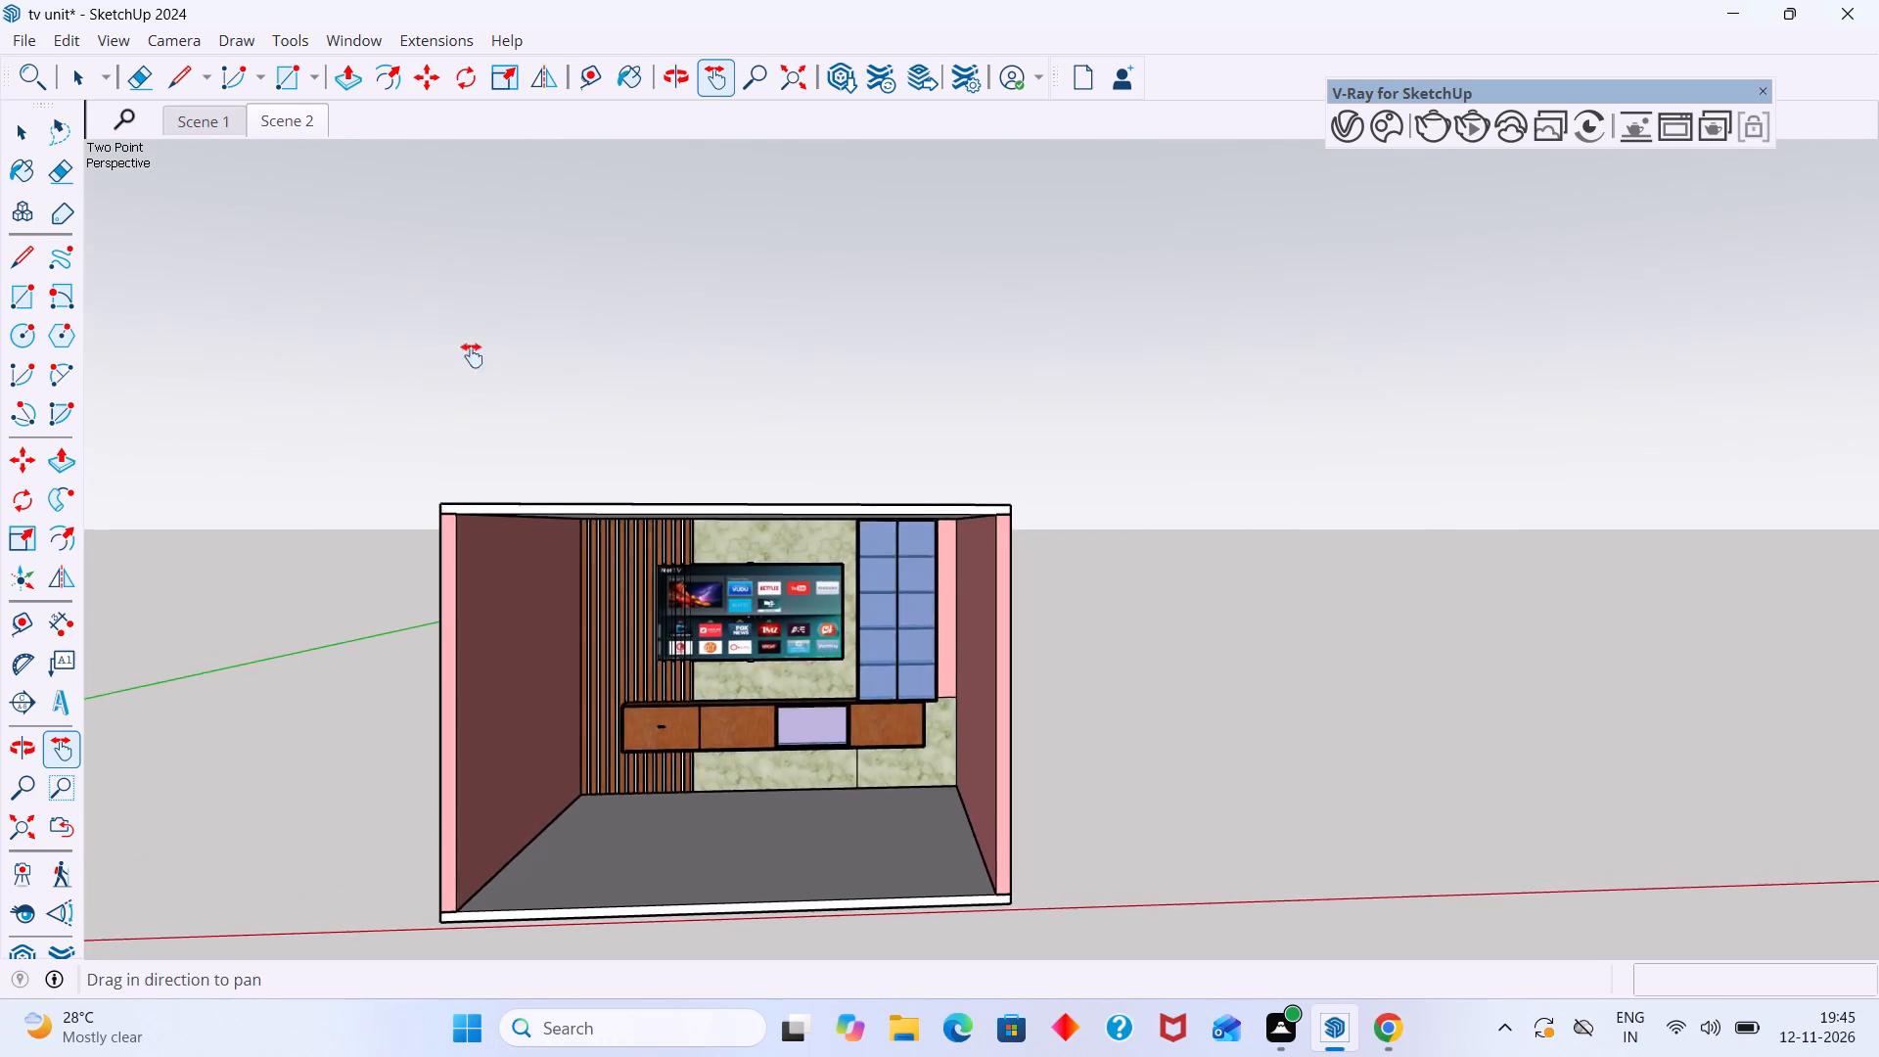
{"action": "left_click", "coordinate": [196, 141]}
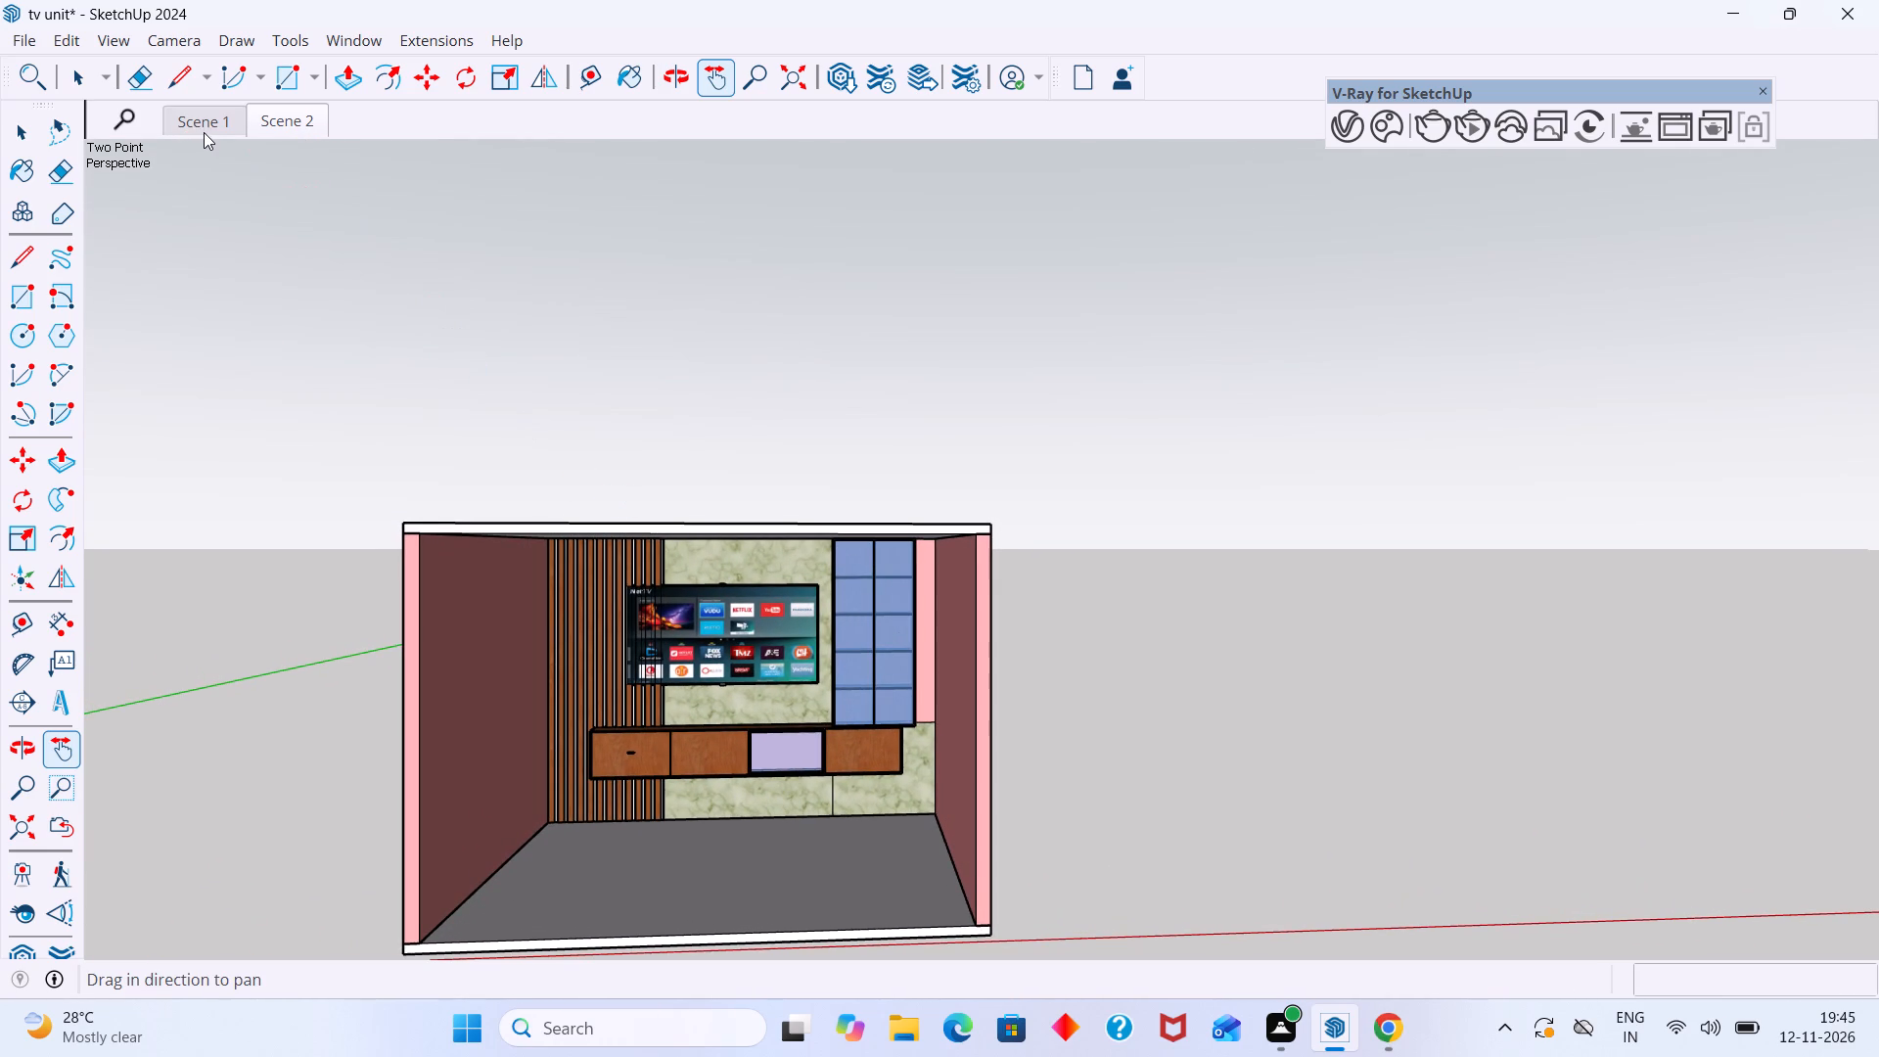
{"action": "left_click", "coordinate": [206, 126]}
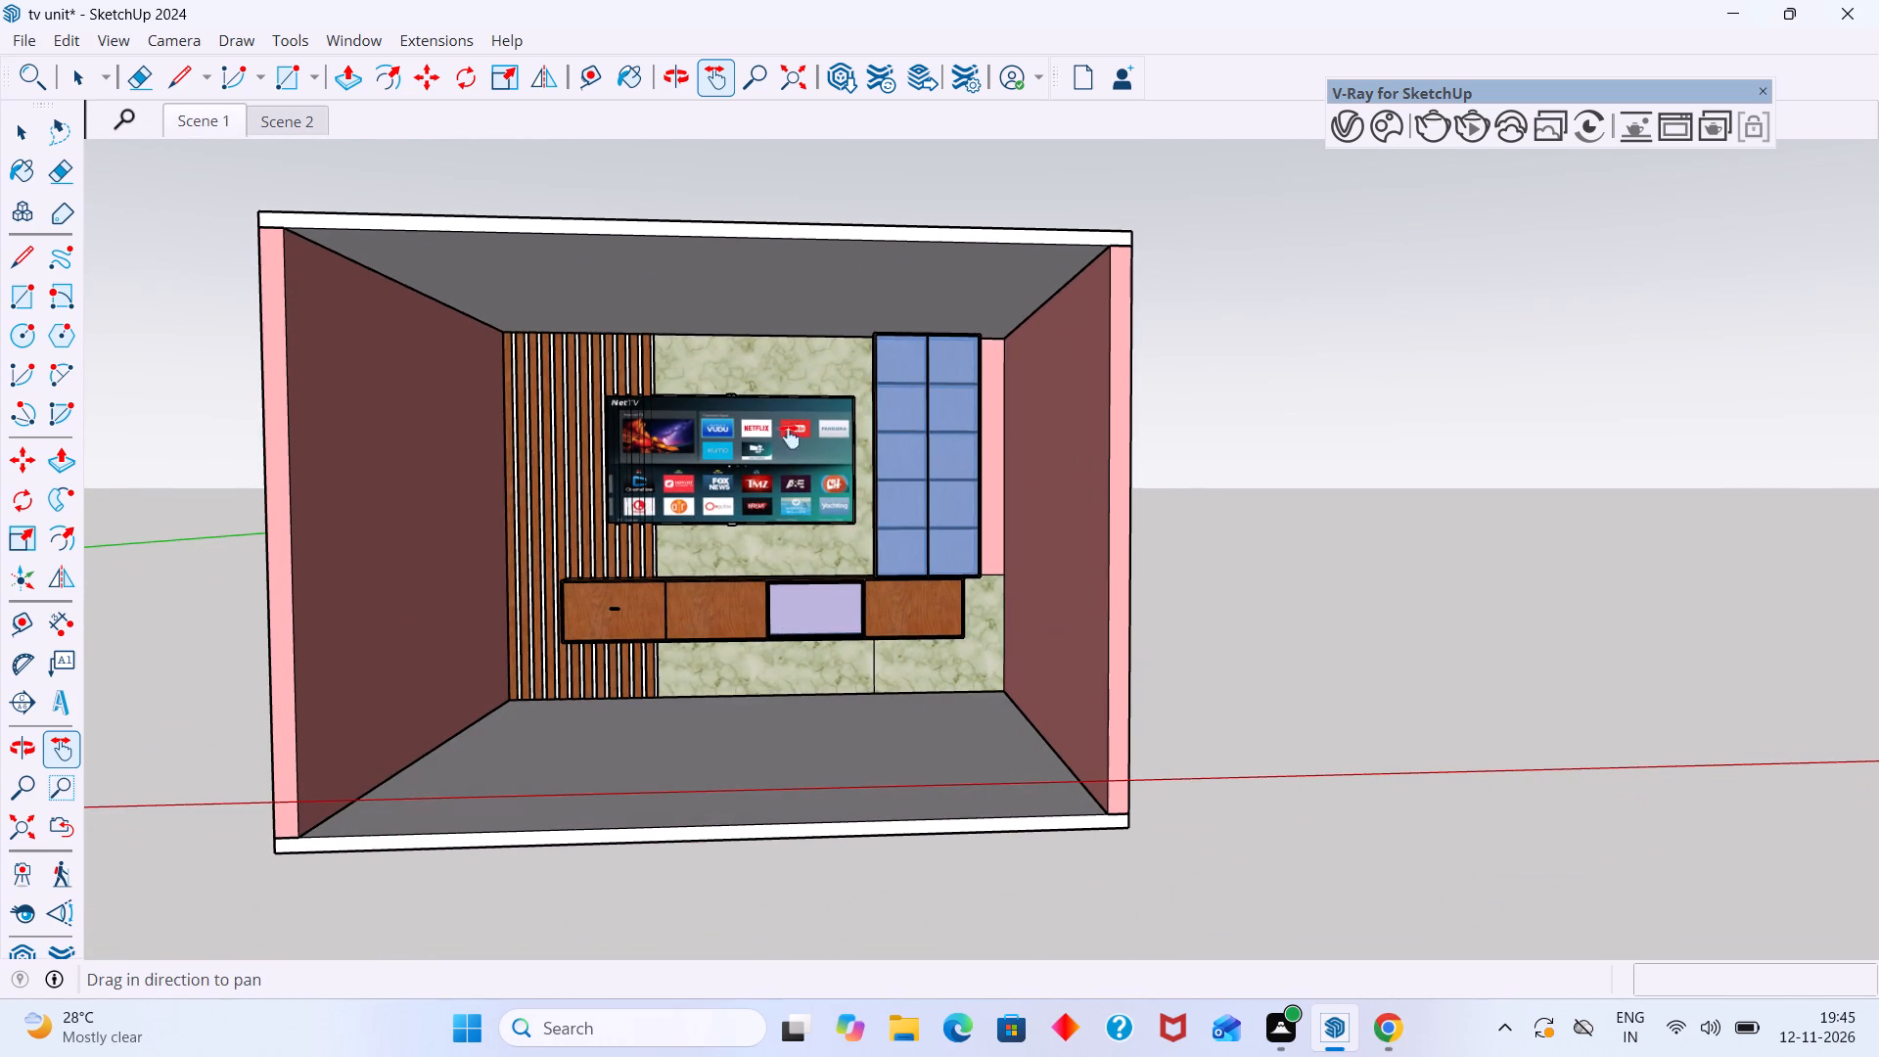
{"action": "left_click", "coordinate": [309, 131]}
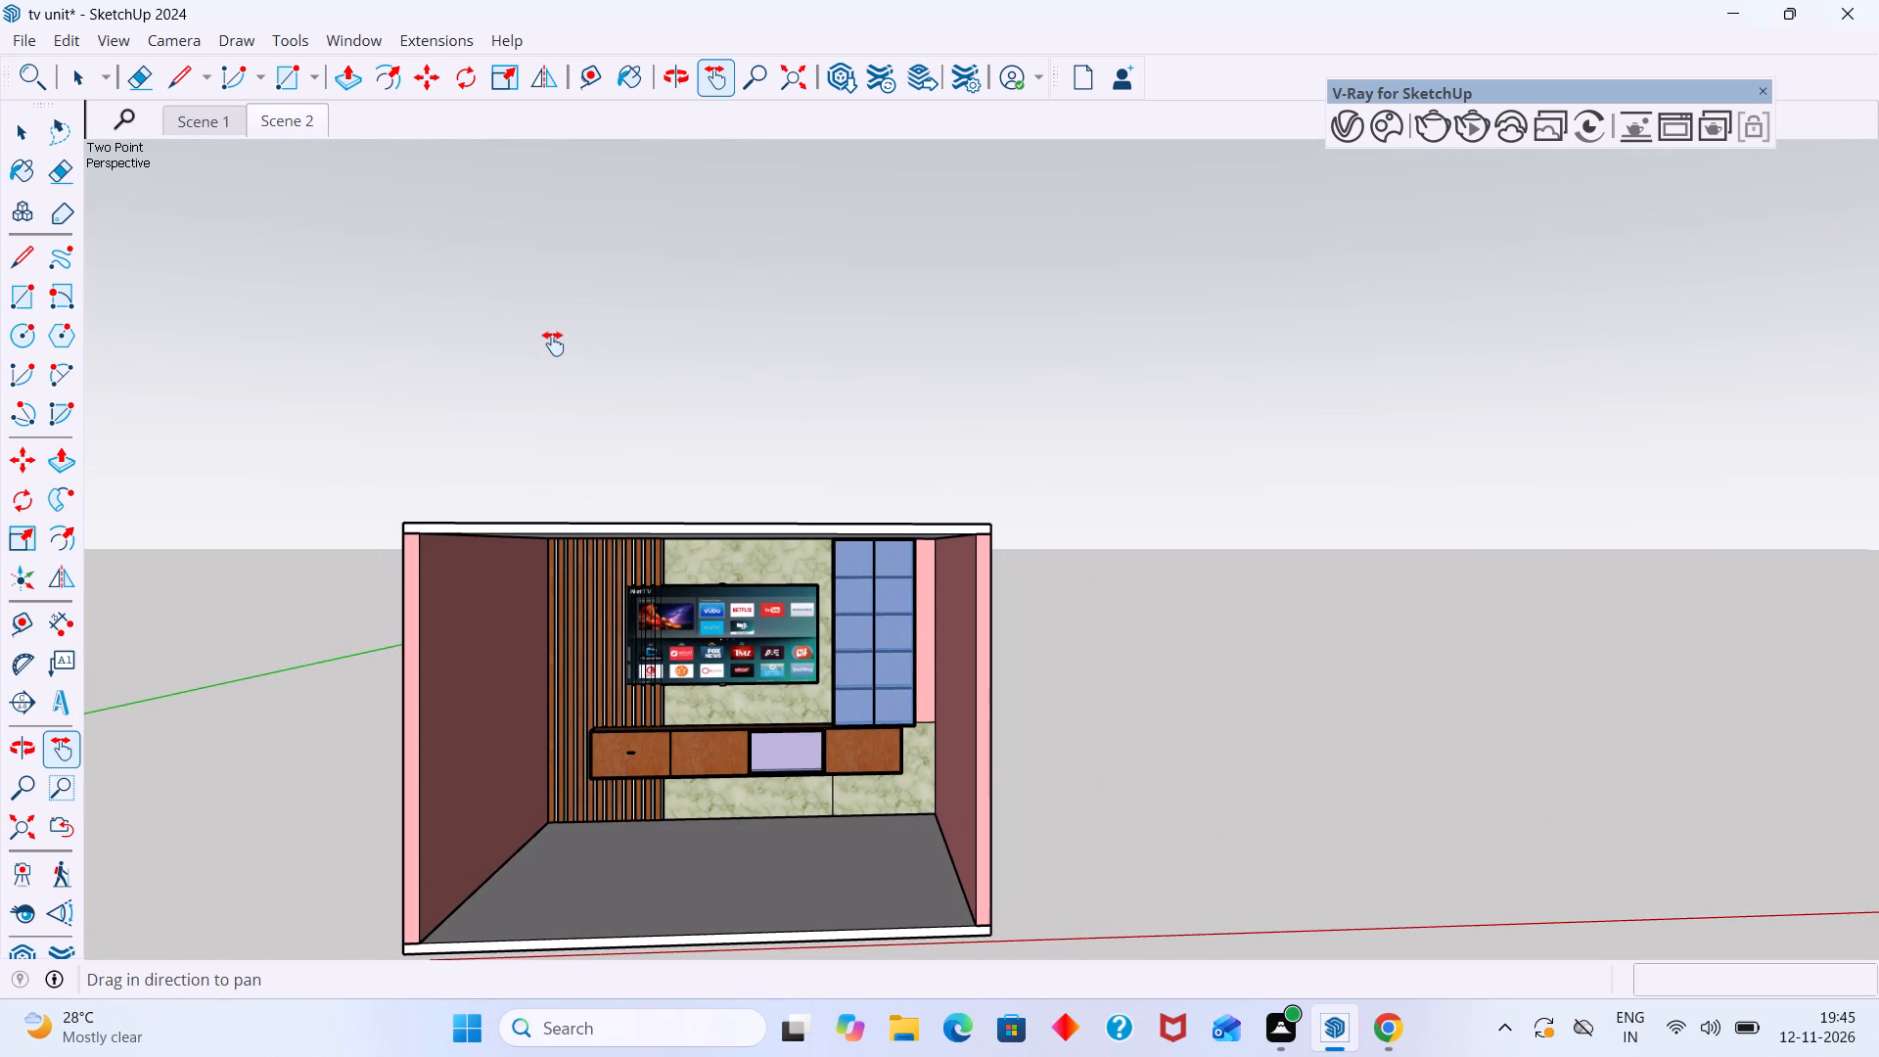
Delete the small handle on the leftmost drawer front of the floating TV console.
{"action": "key", "text": "space"}
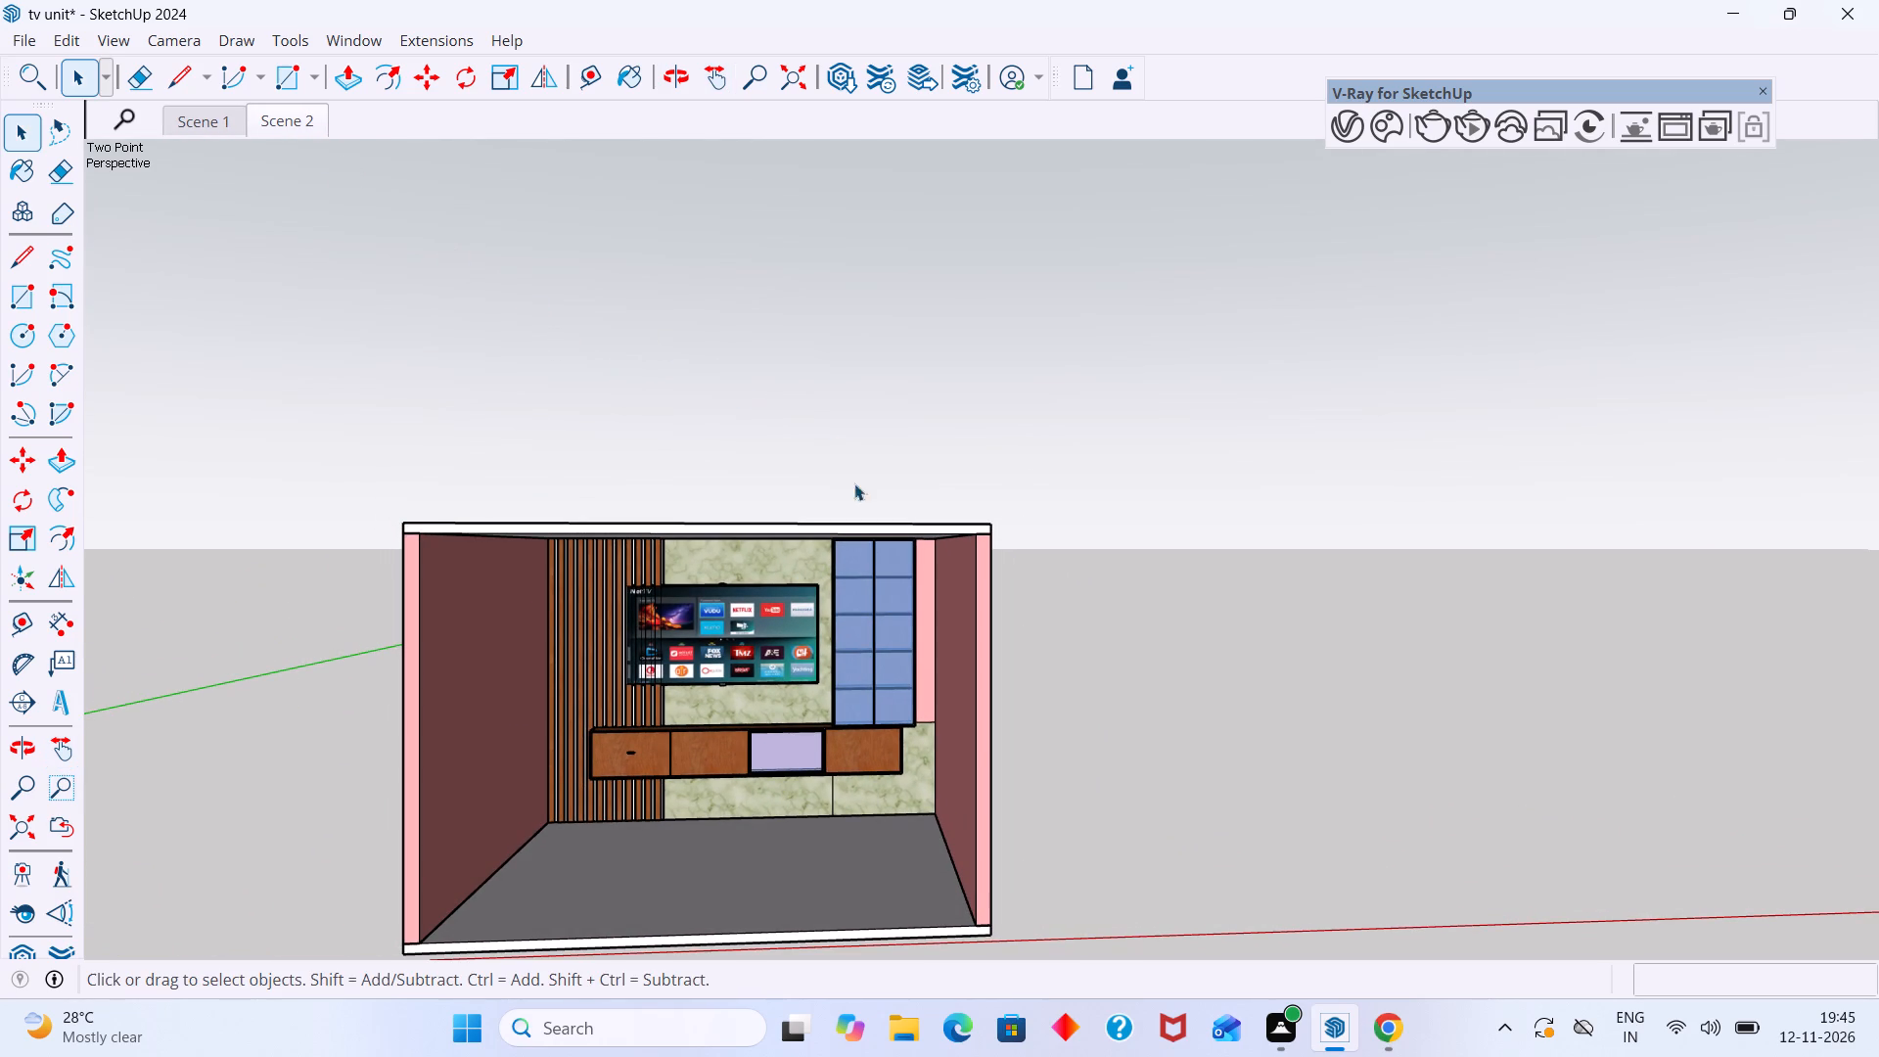
{"action": "scroll", "coordinate": [845, 713], "scroll_direction": "down", "scroll_amount": 3}
{"action": "middle_click_drag", "start_coordinate": [838, 706], "coordinate": [760, 506]}
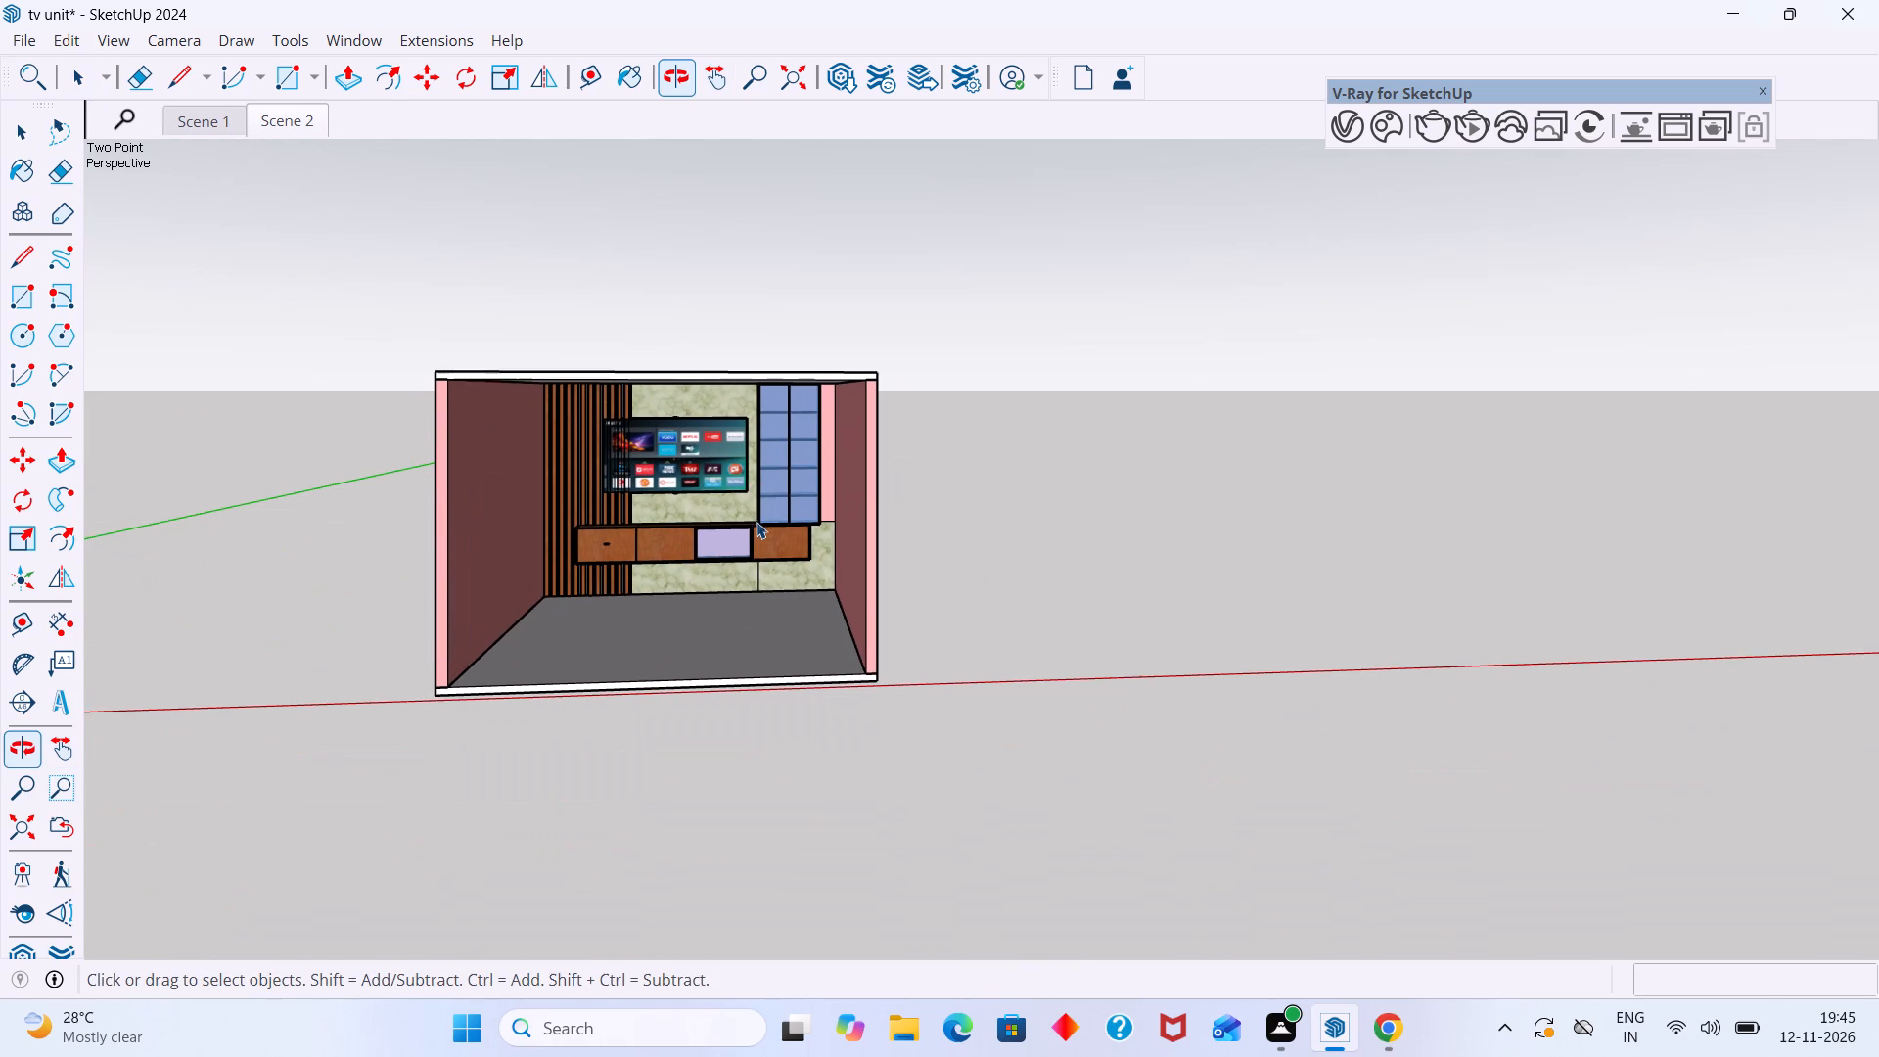
{"action": "scroll", "coordinate": [749, 531], "scroll_direction": "up", "scroll_amount": 2}
{"action": "scroll", "coordinate": [747, 532], "scroll_direction": "down", "scroll_amount": 2}
{"action": "middle_click_drag", "start_coordinate": [740, 544], "coordinate": [731, 556]}
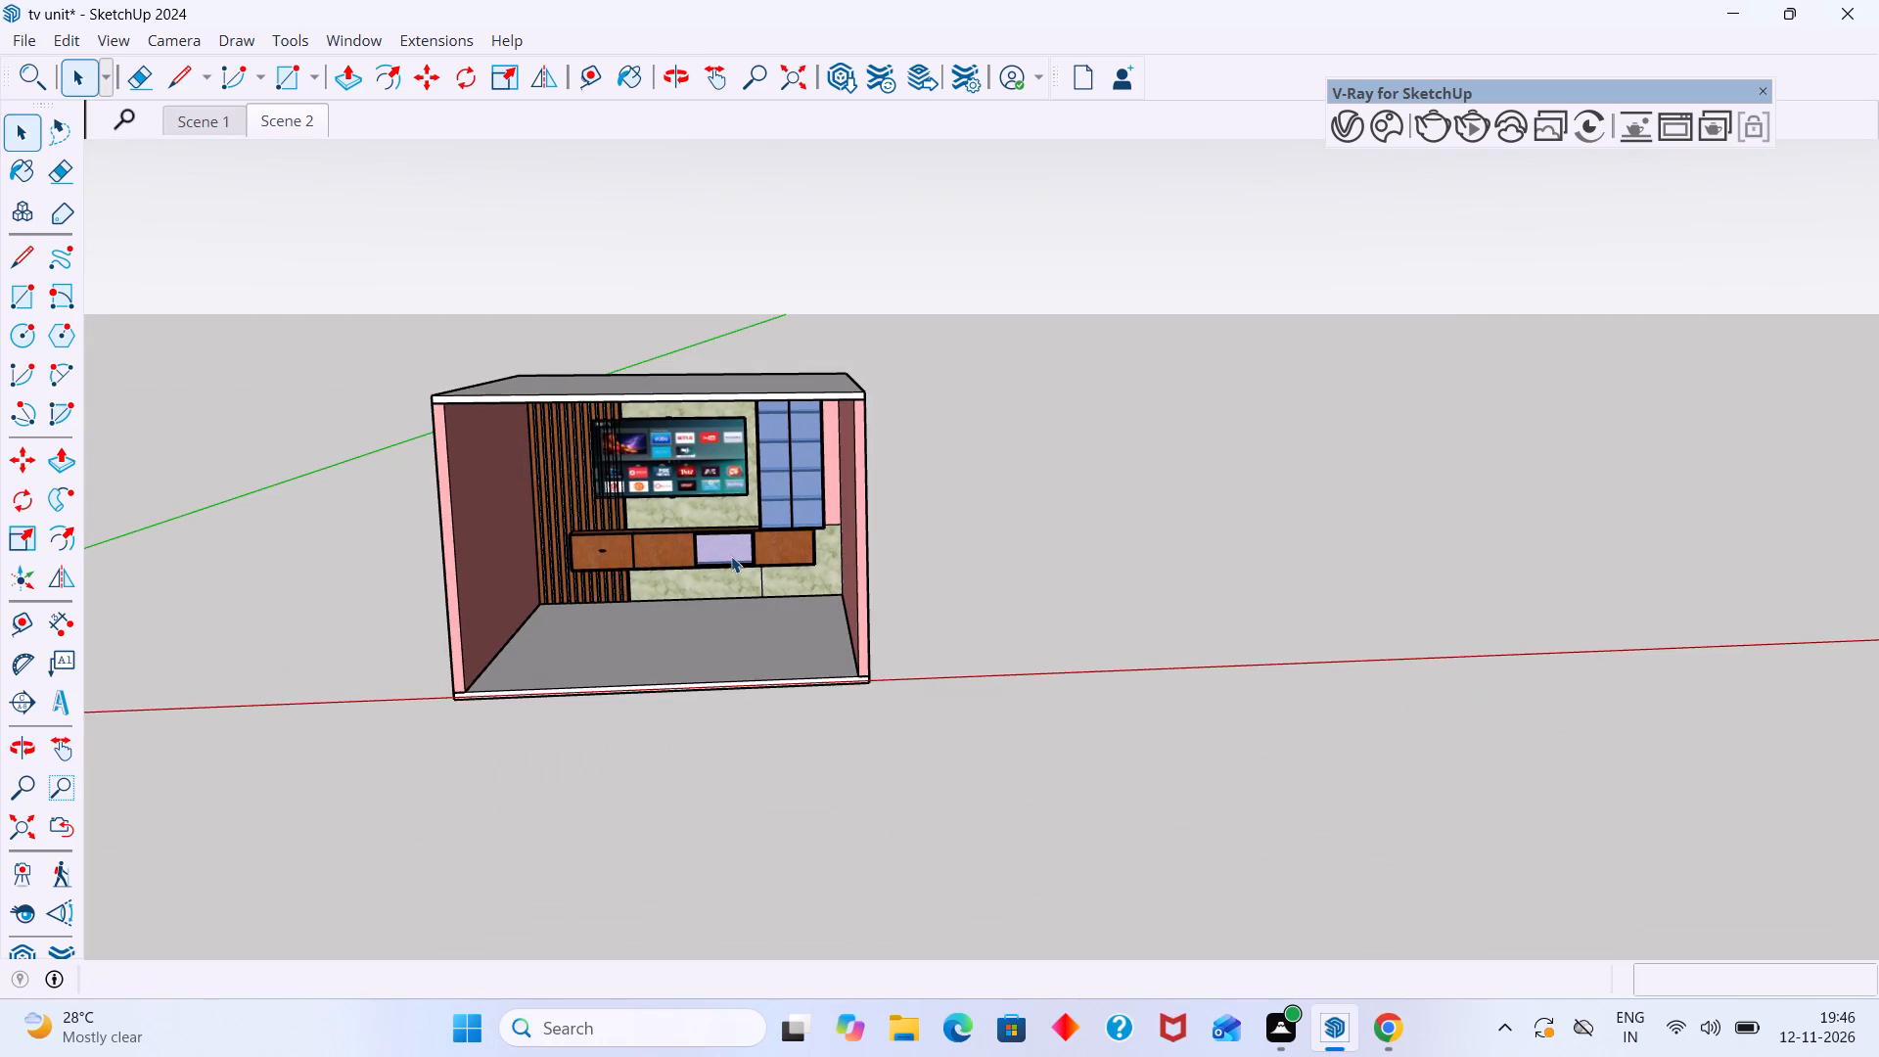
{"action": "scroll", "coordinate": [738, 642], "scroll_direction": "up", "scroll_amount": 3}
{"action": "middle_click_drag", "start_coordinate": [765, 642], "coordinate": [830, 639]}
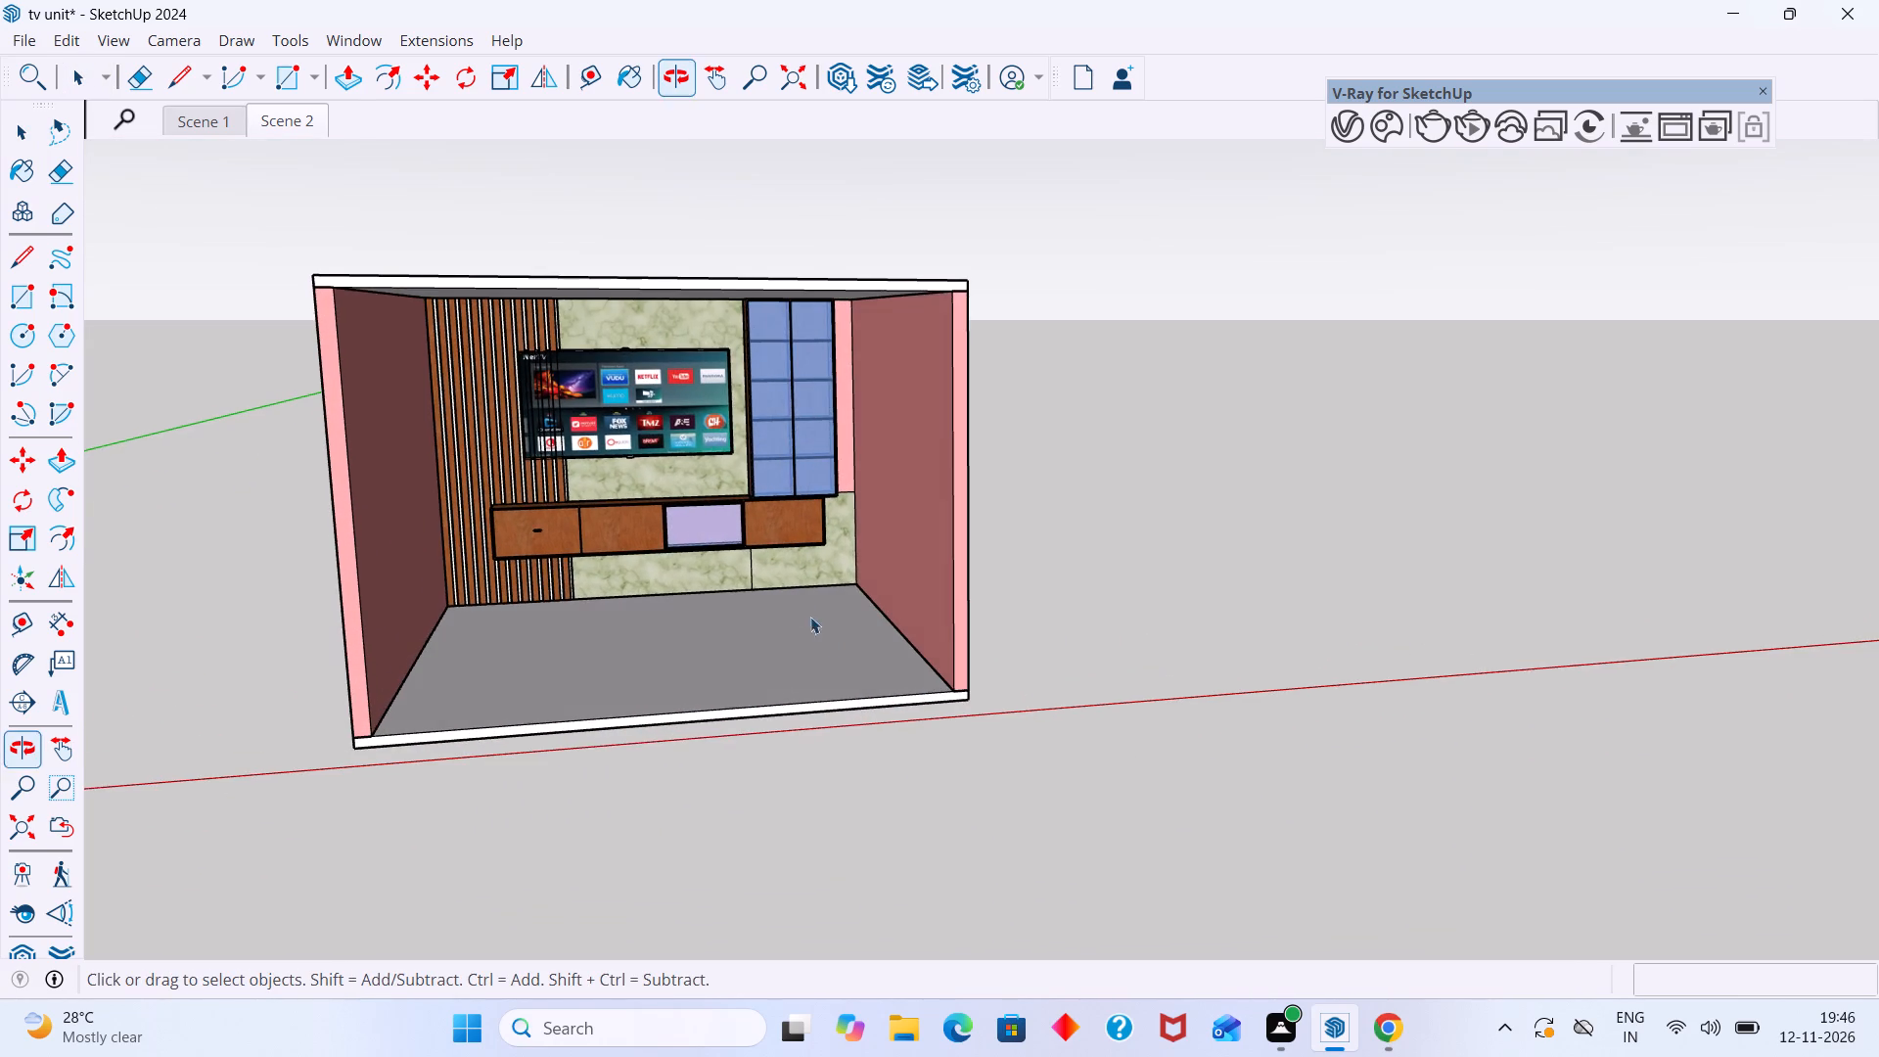
{"action": "scroll", "coordinate": [627, 534], "scroll_direction": "up", "scroll_amount": 16}
{"action": "scroll", "coordinate": [490, 535], "scroll_direction": "down", "scroll_amount": 4}
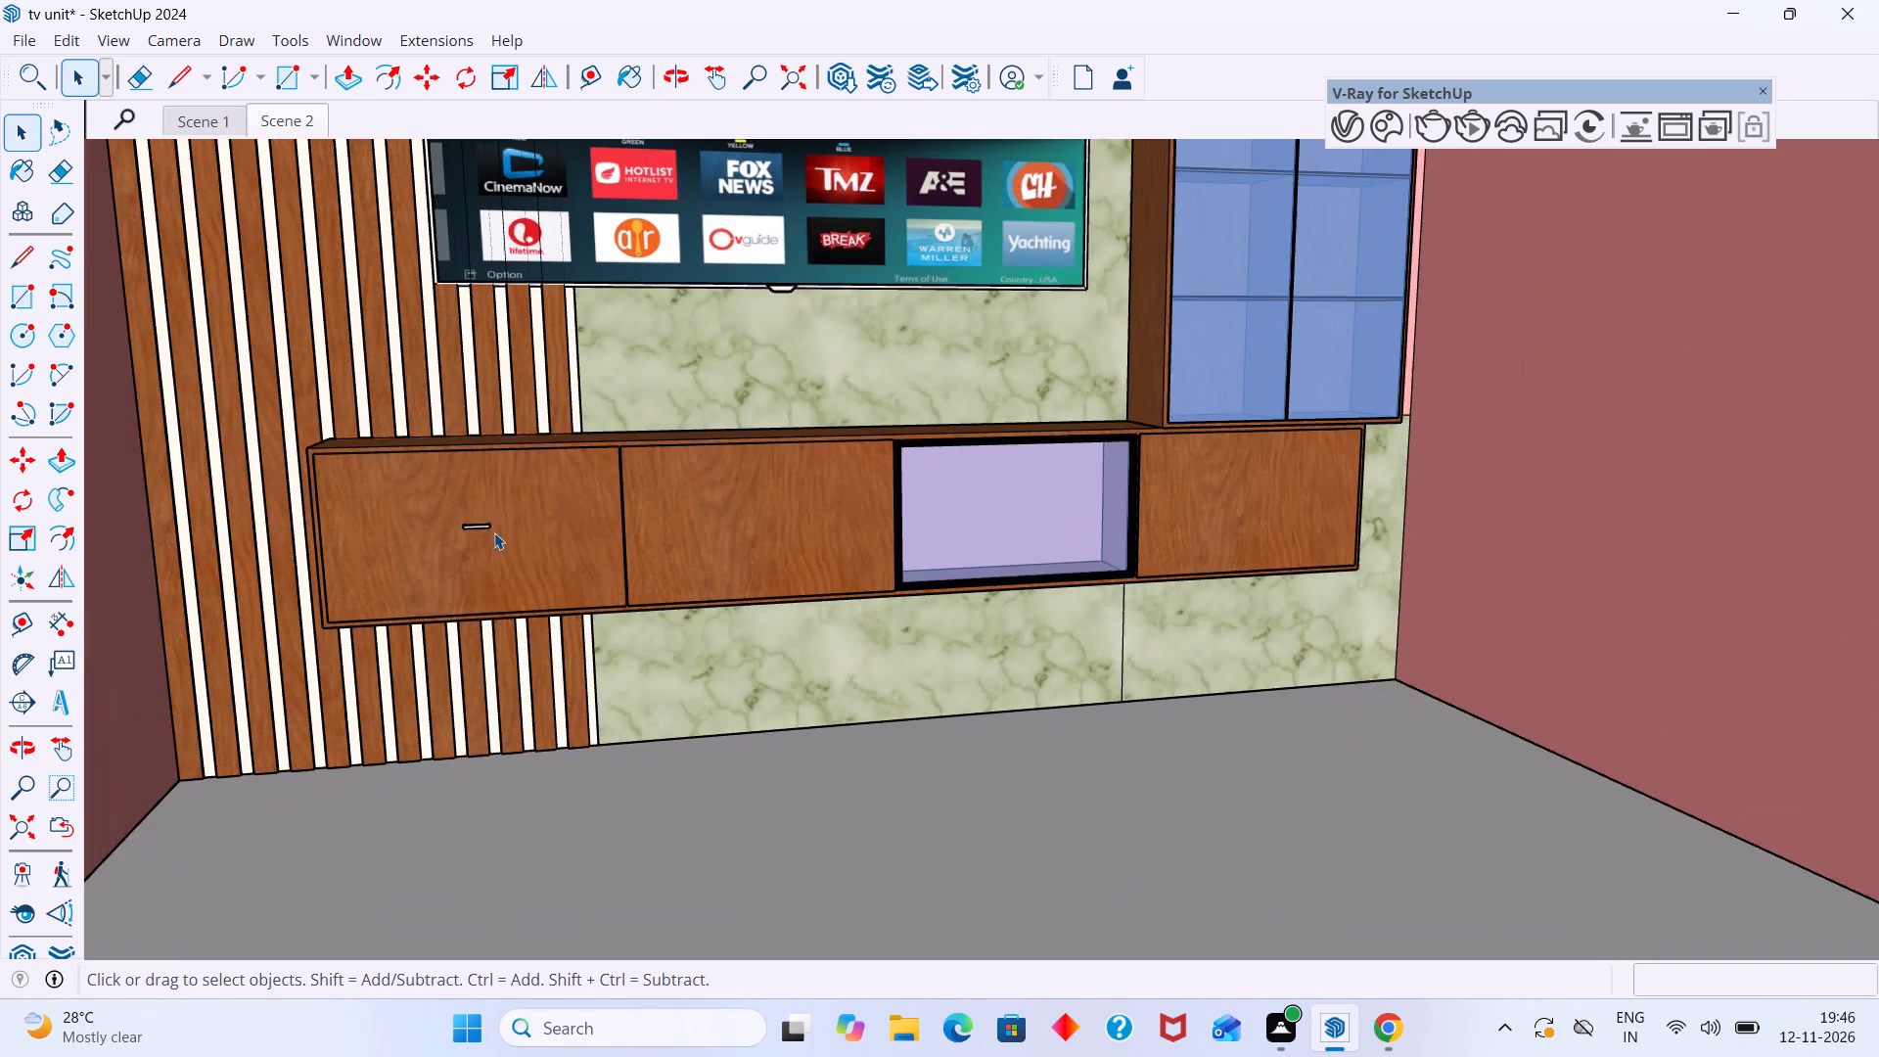
{"action": "scroll", "coordinate": [492, 527], "scroll_direction": "up", "scroll_amount": 2}
{"action": "left_click", "coordinate": [488, 528]}
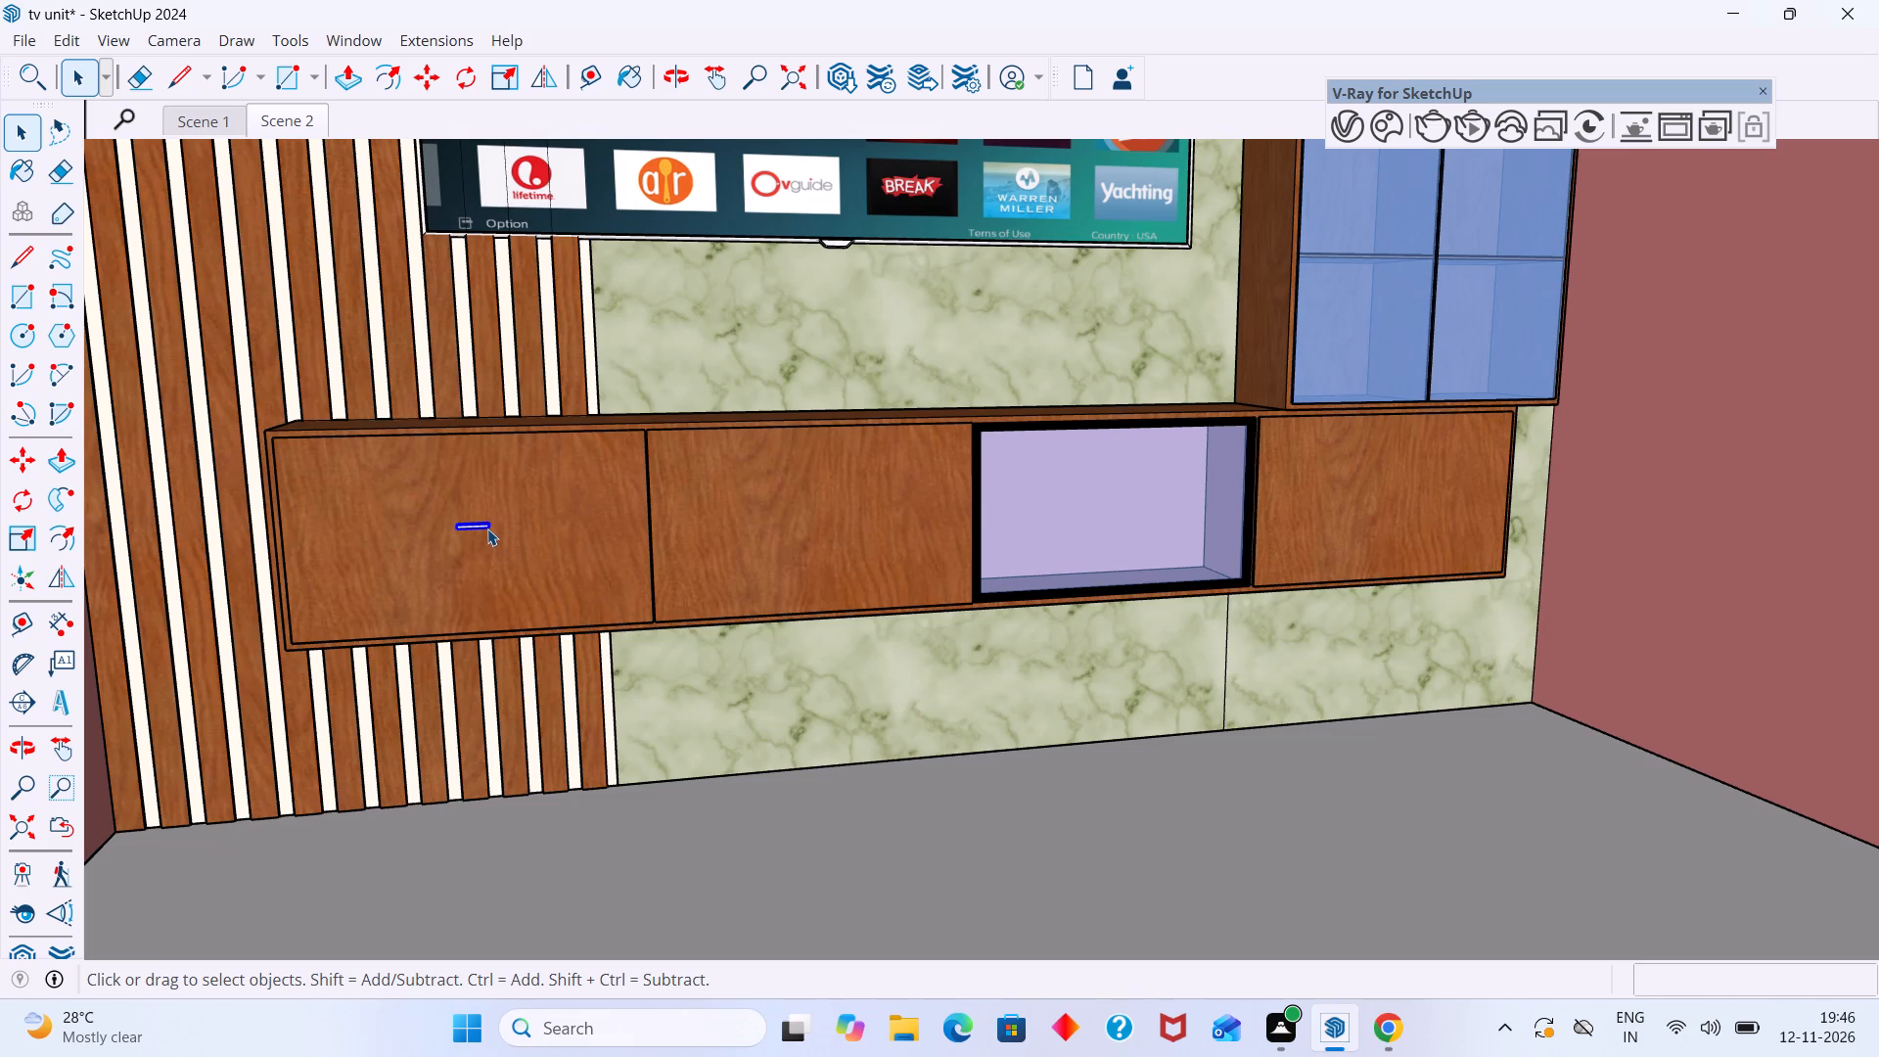
{"action": "key", "text": "Delete"}
{"action": "scroll", "coordinate": [513, 528], "scroll_direction": "down", "scroll_amount": 13}
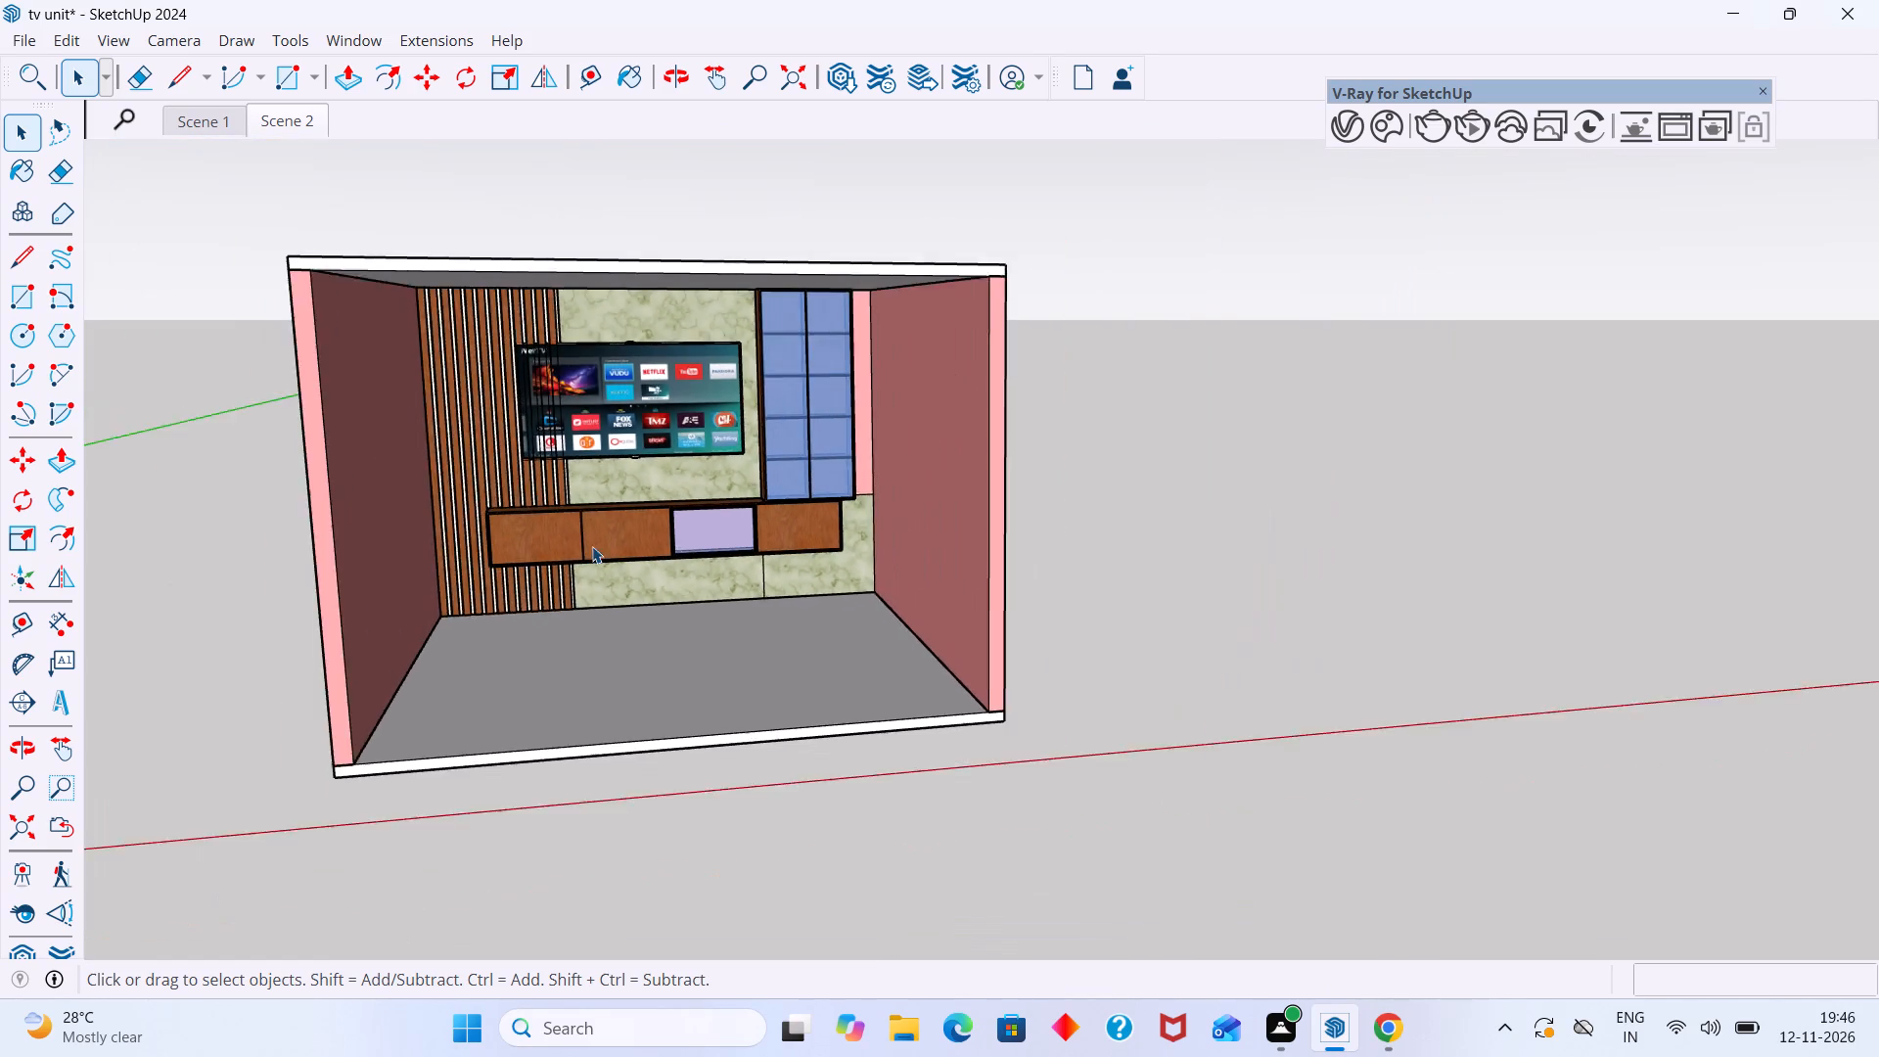
{"action": "scroll", "coordinate": [592, 546], "scroll_direction": "down", "scroll_amount": 3}
{"action": "middle_click_drag", "start_coordinate": [593, 543], "coordinate": [561, 543]}
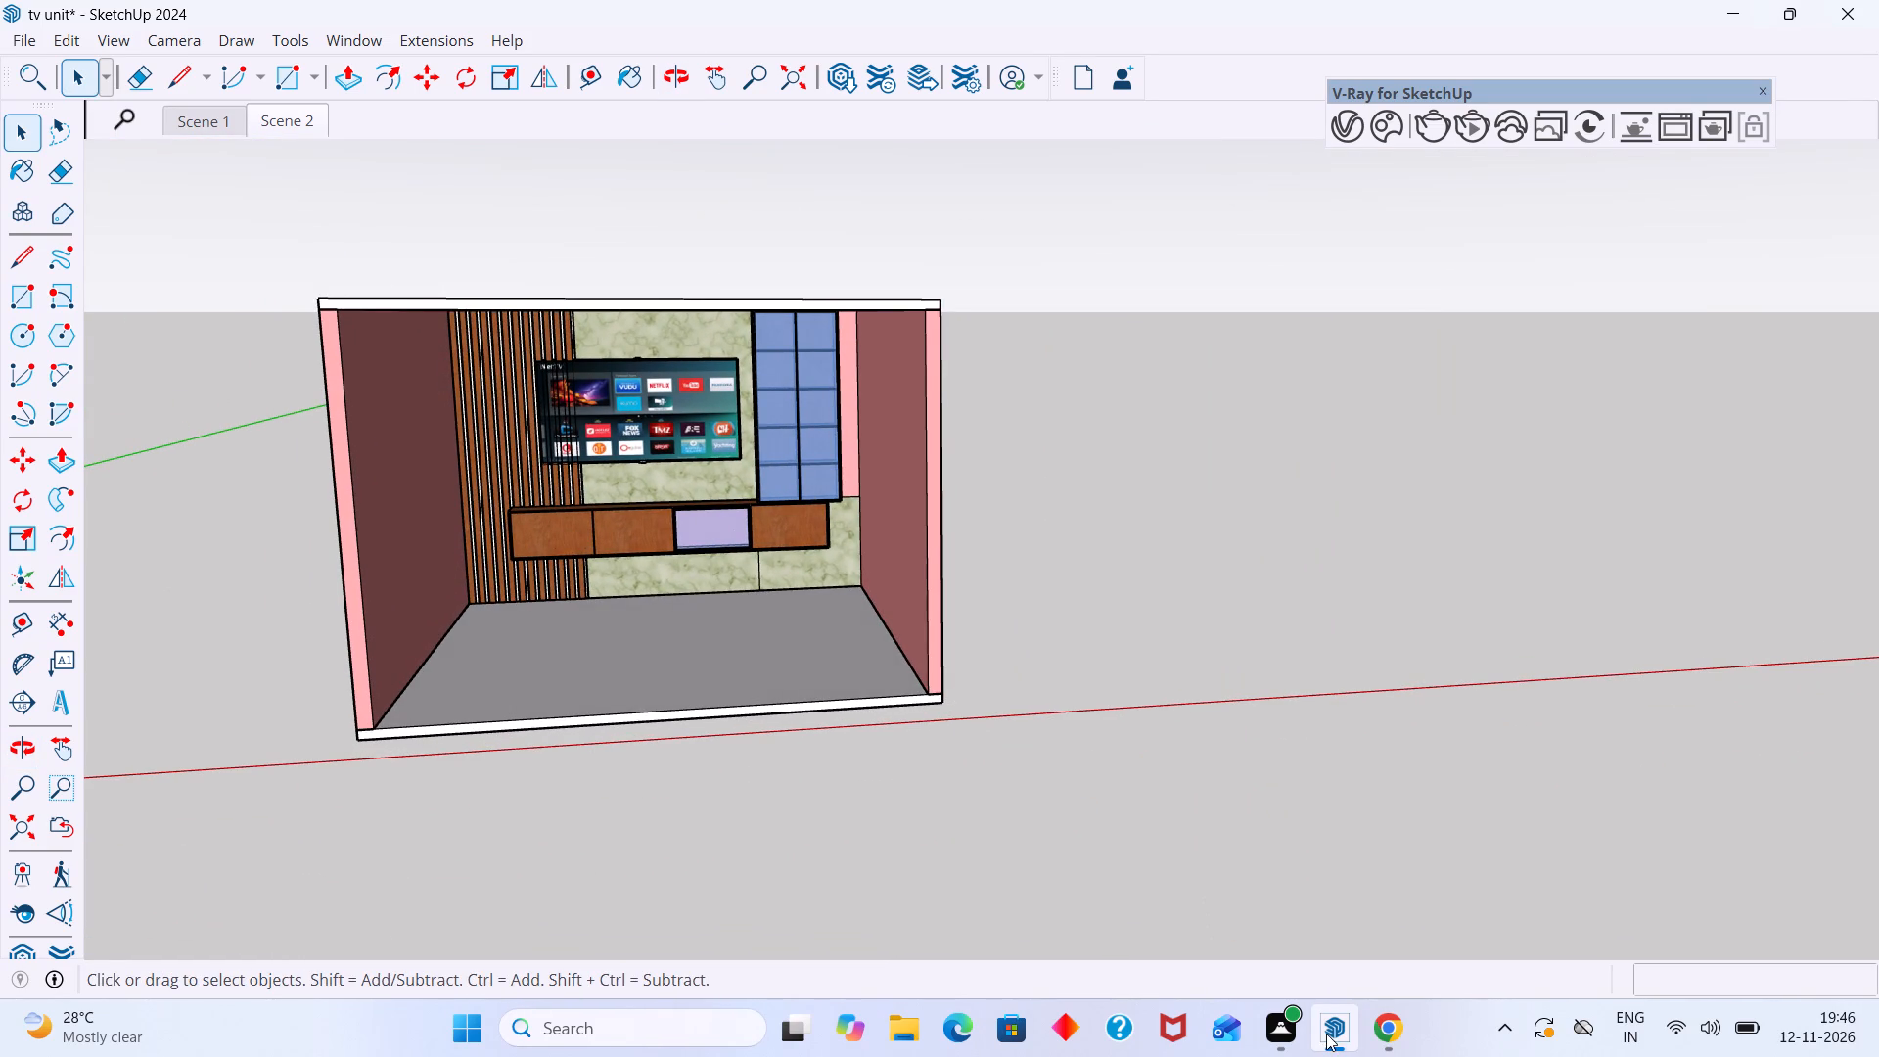
Check the Chaos account page through the Chaos Cosmos browser and glance over the Tiles materials.
{"action": "left_click", "coordinate": [1396, 122]}
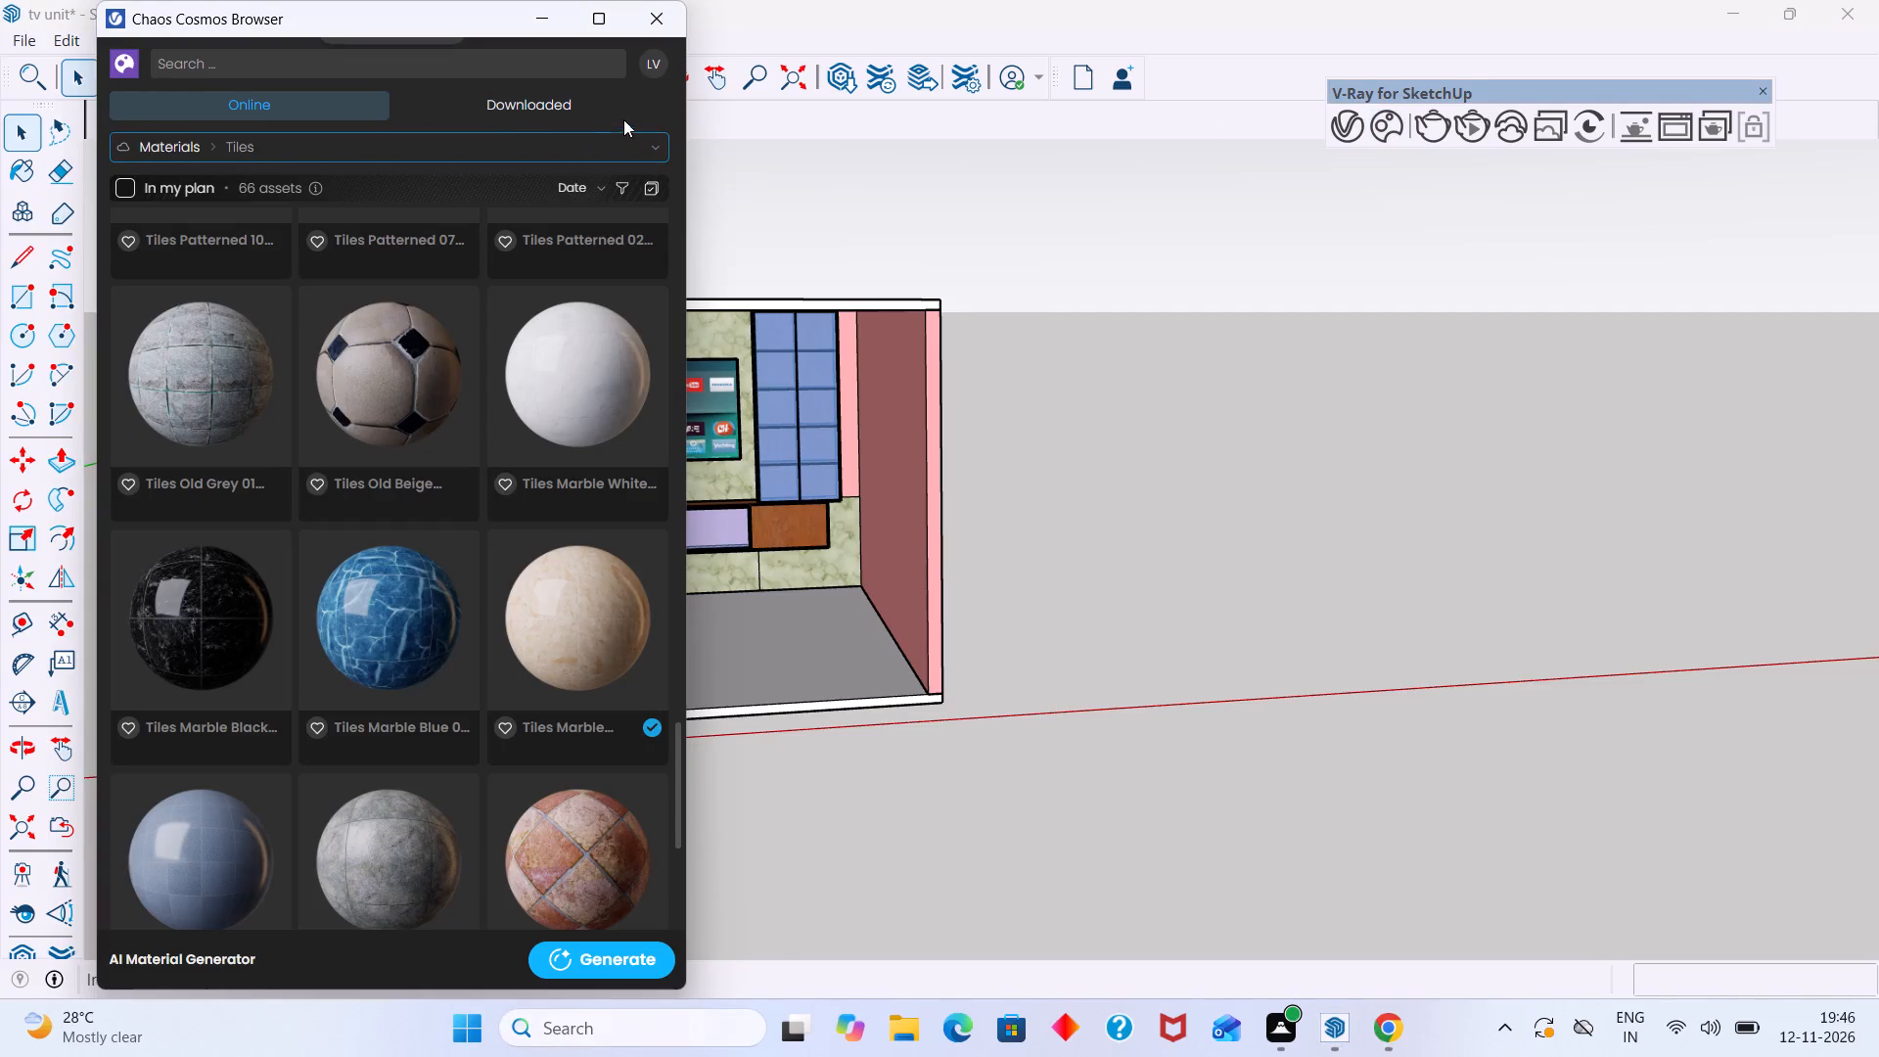
{"action": "left_click", "coordinate": [657, 60]}
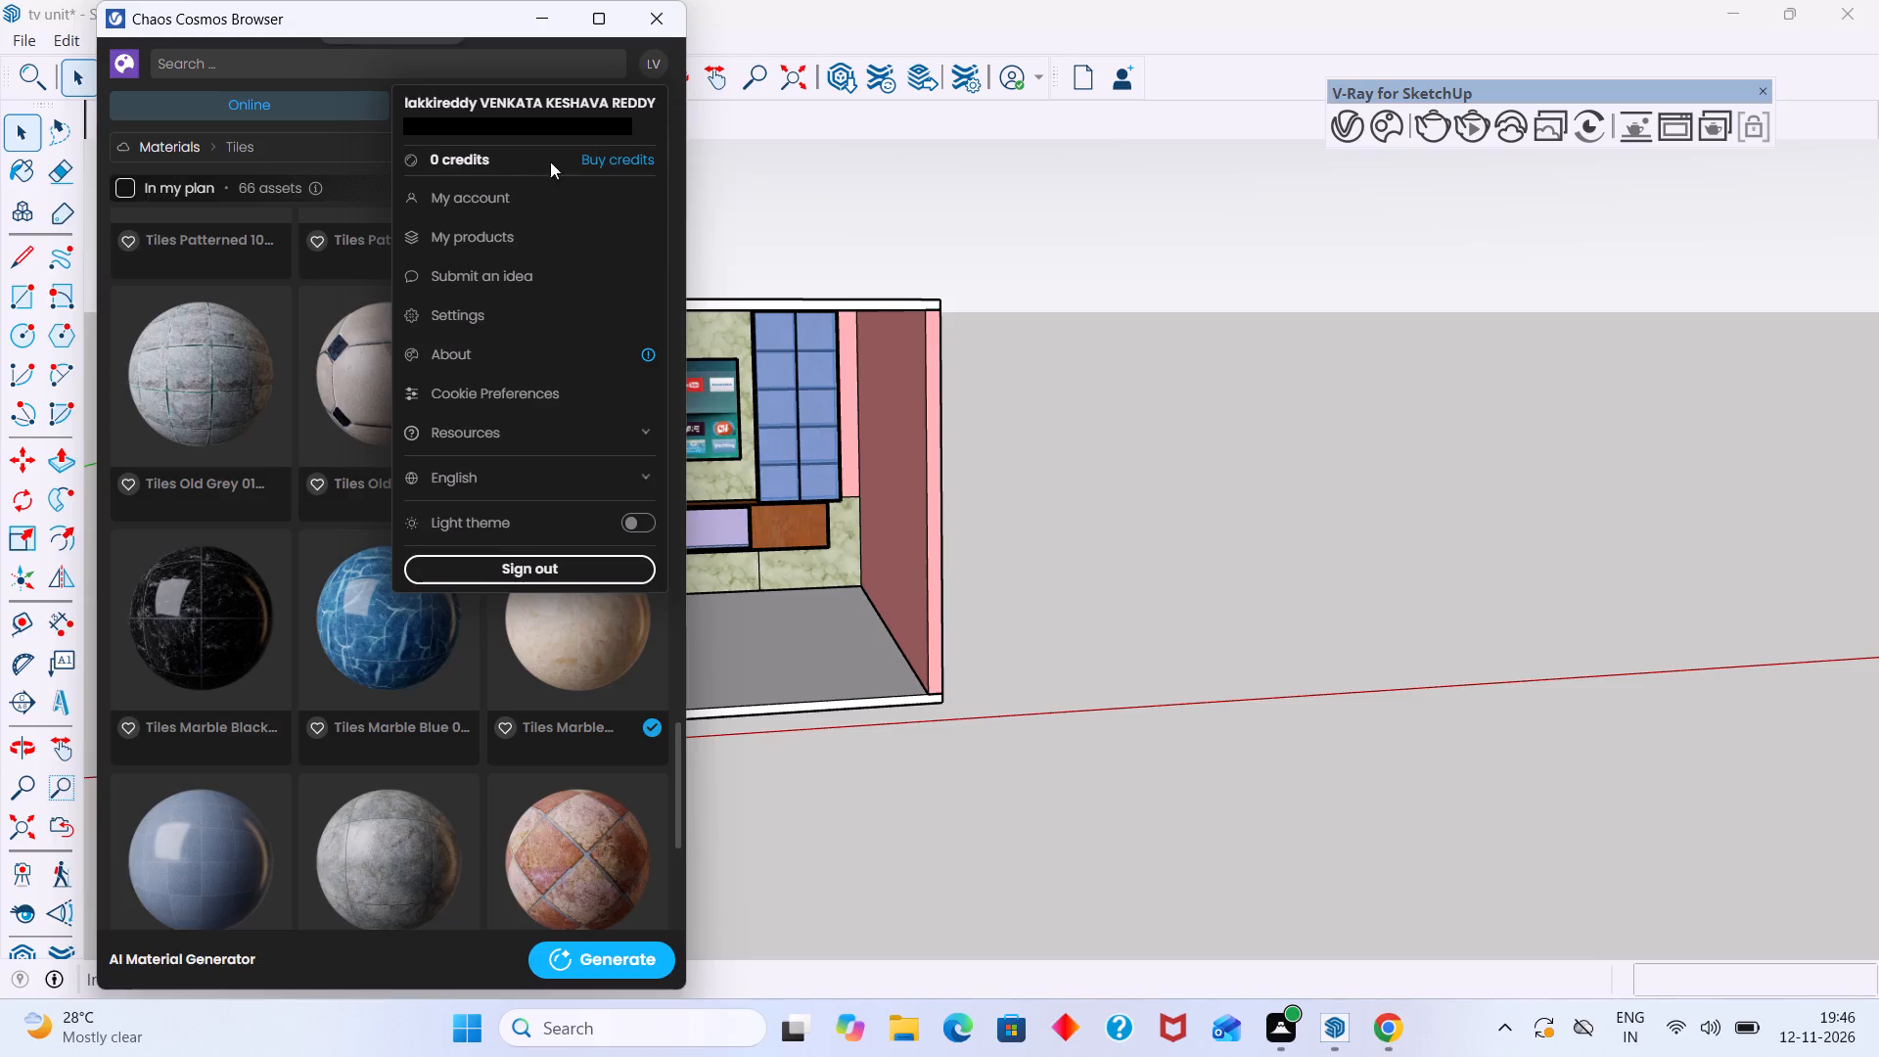
{"action": "left_click", "coordinate": [502, 196]}
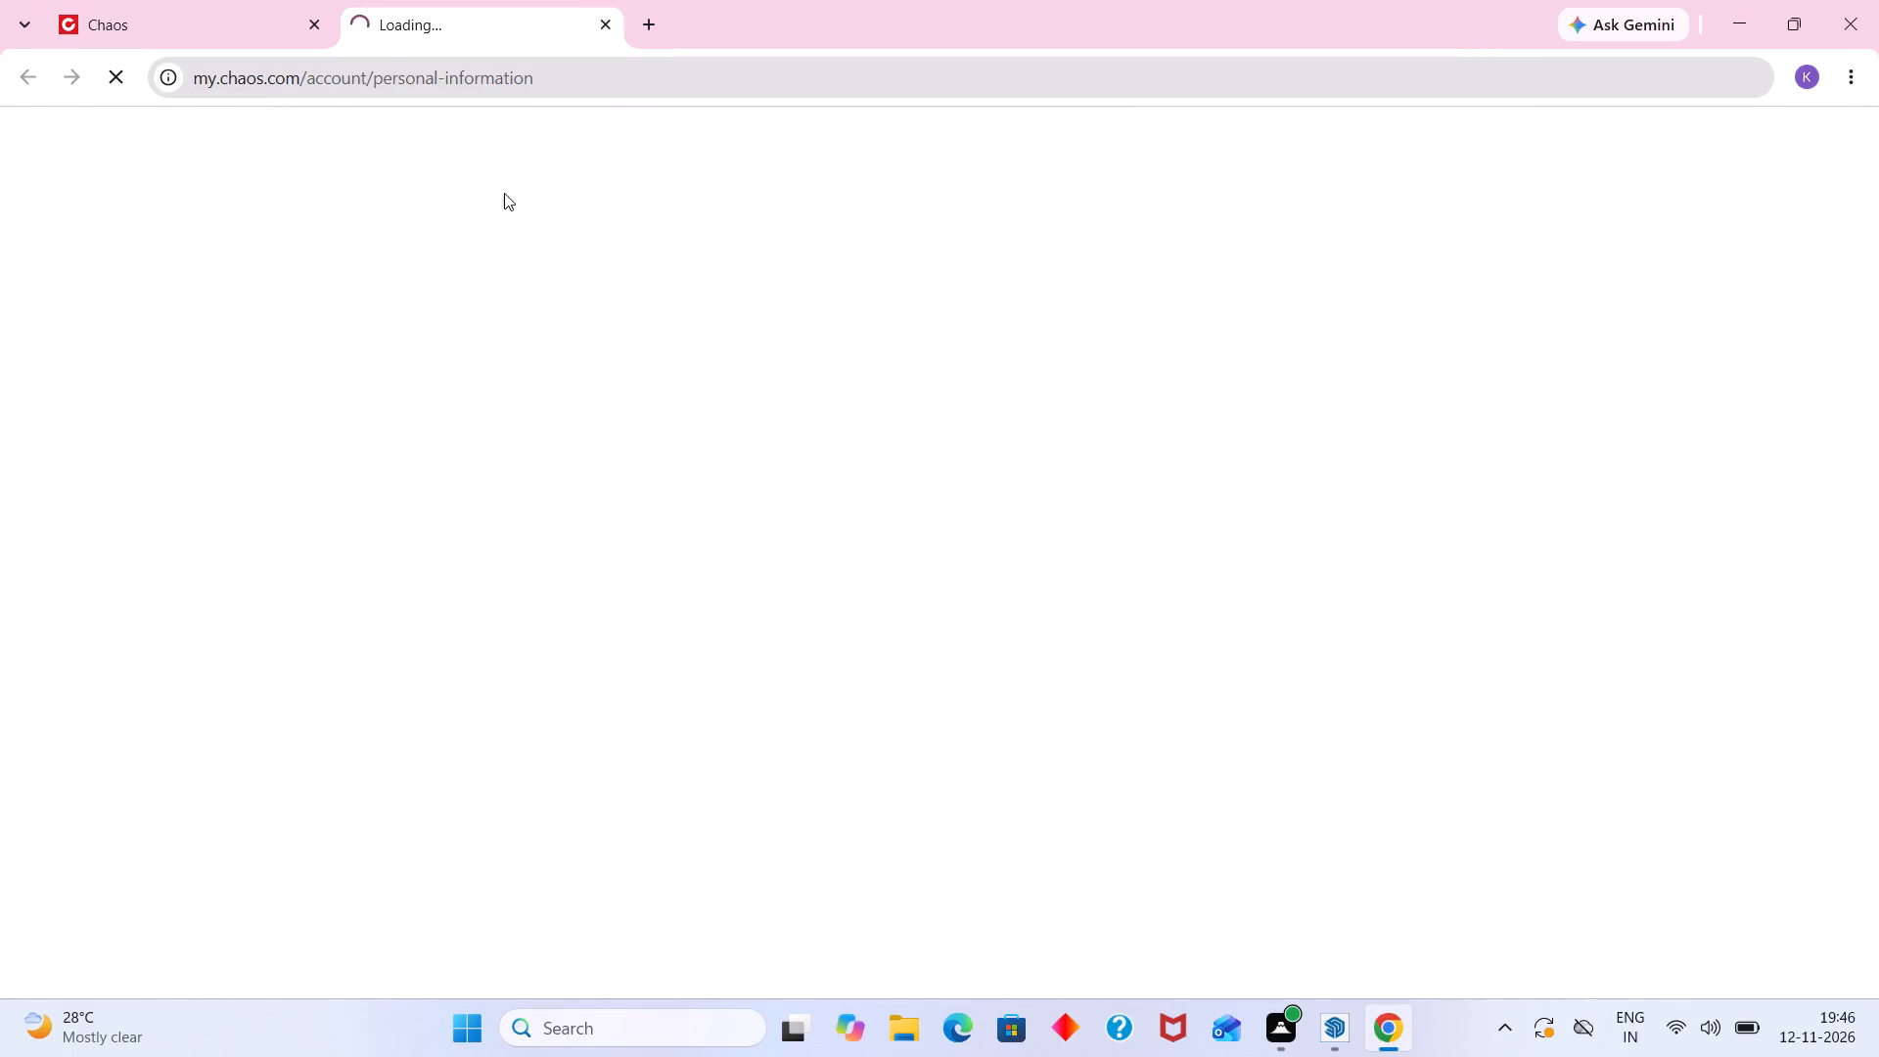
{"action": "left_click", "coordinate": [605, 22]}
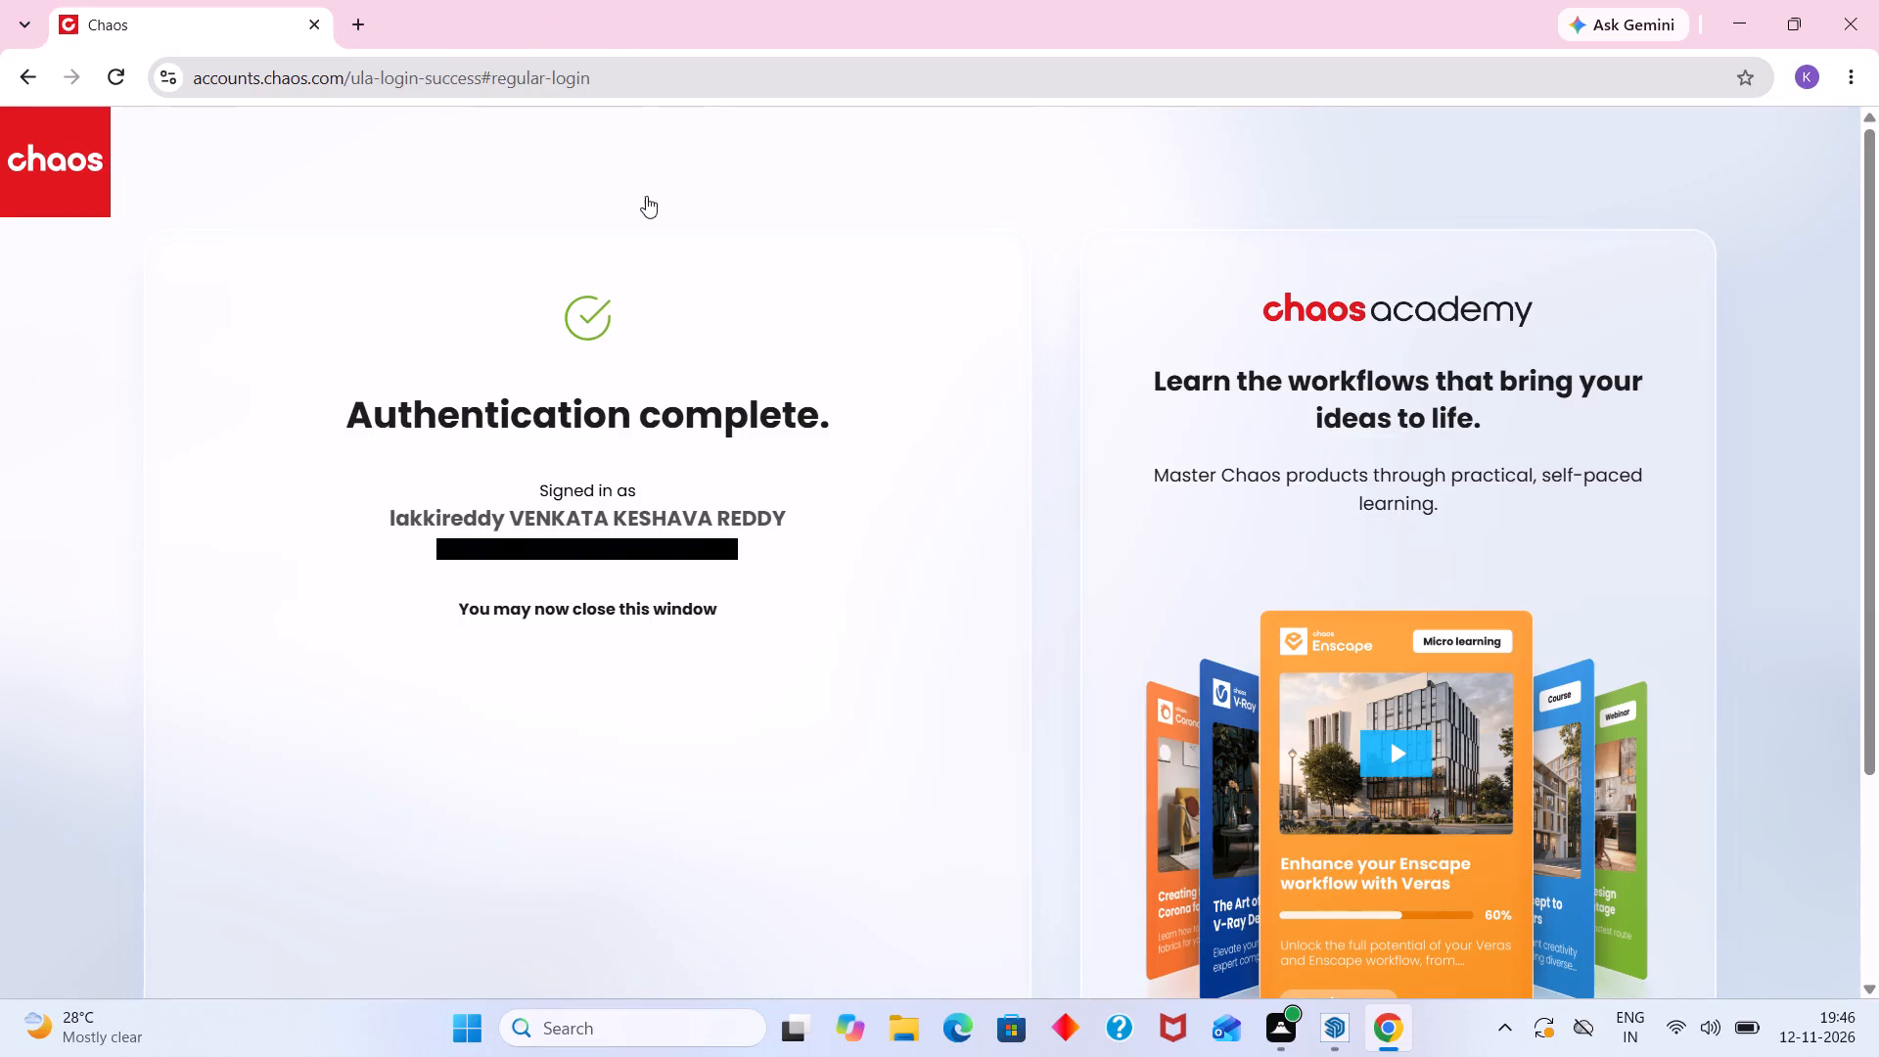
{"action": "left_click", "coordinate": [1344, 1034]}
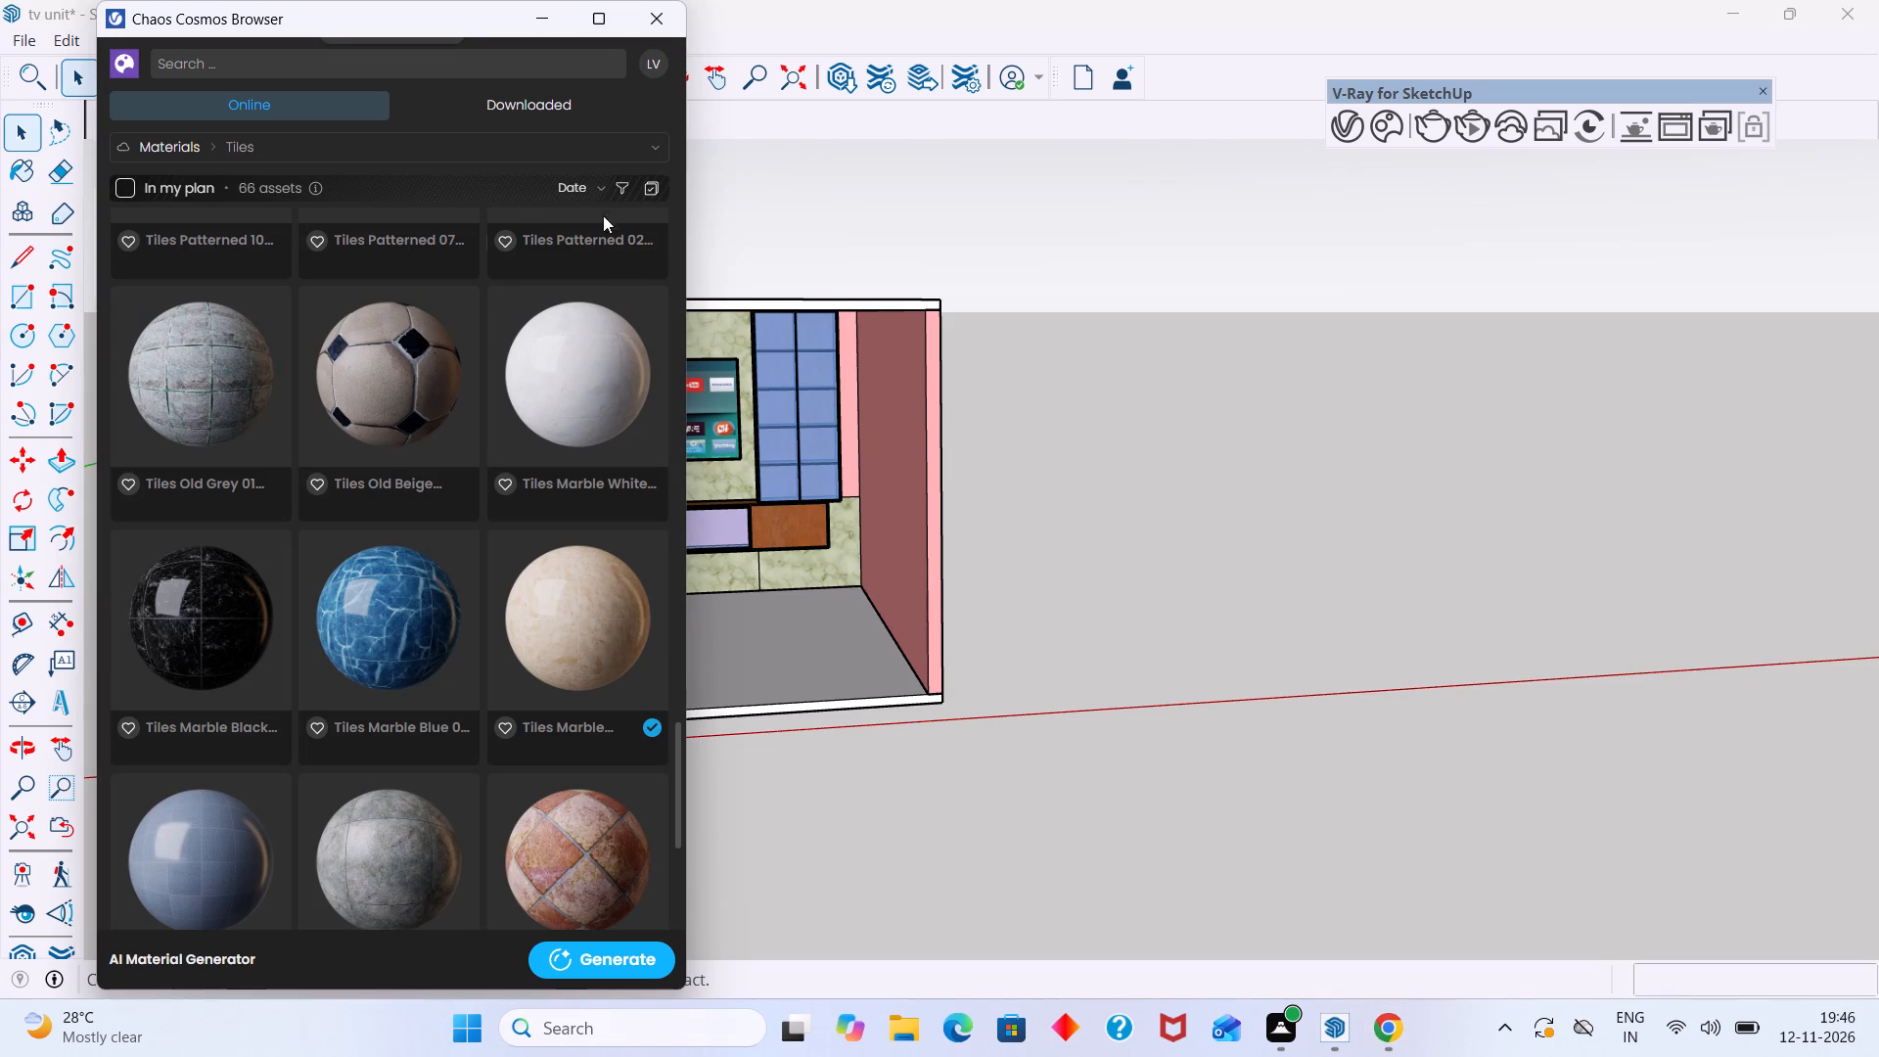
{"action": "scroll", "coordinate": [611, 334], "scroll_direction": "down", "scroll_amount": 1}
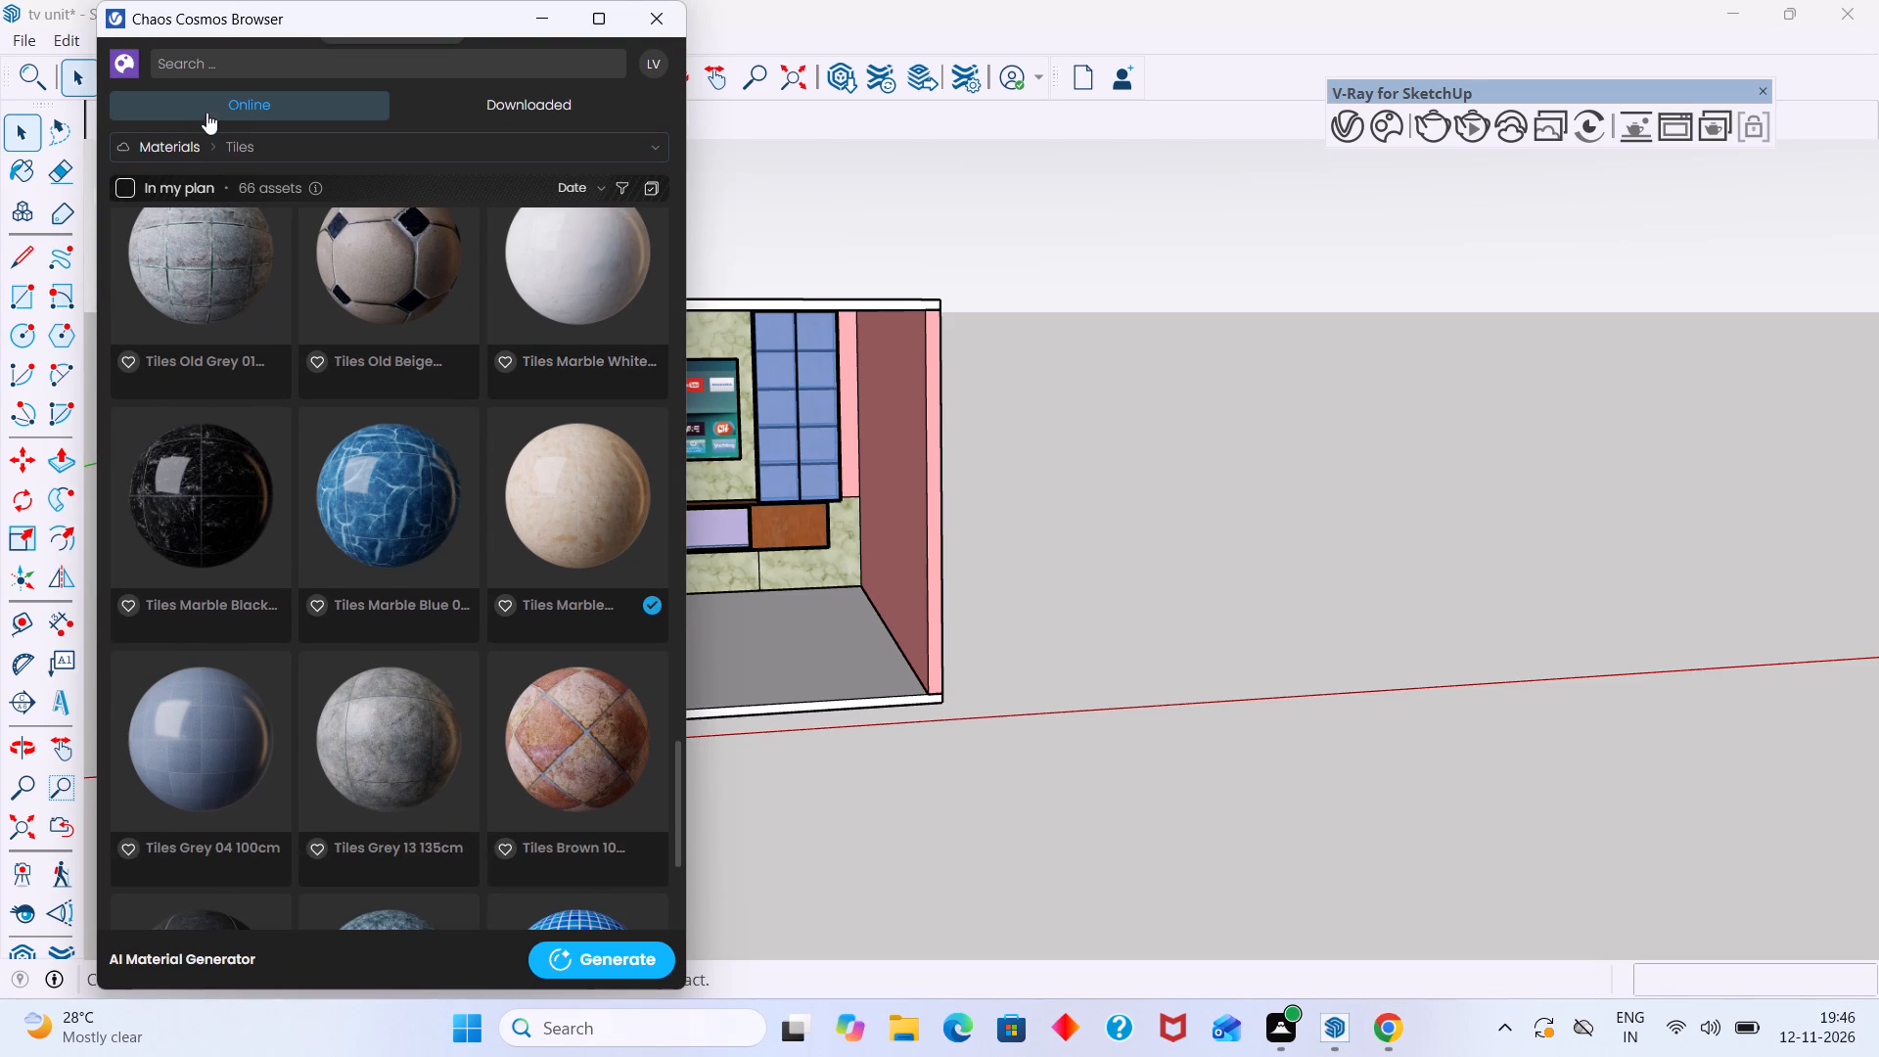
{"action": "left_click", "coordinate": [665, 19]}
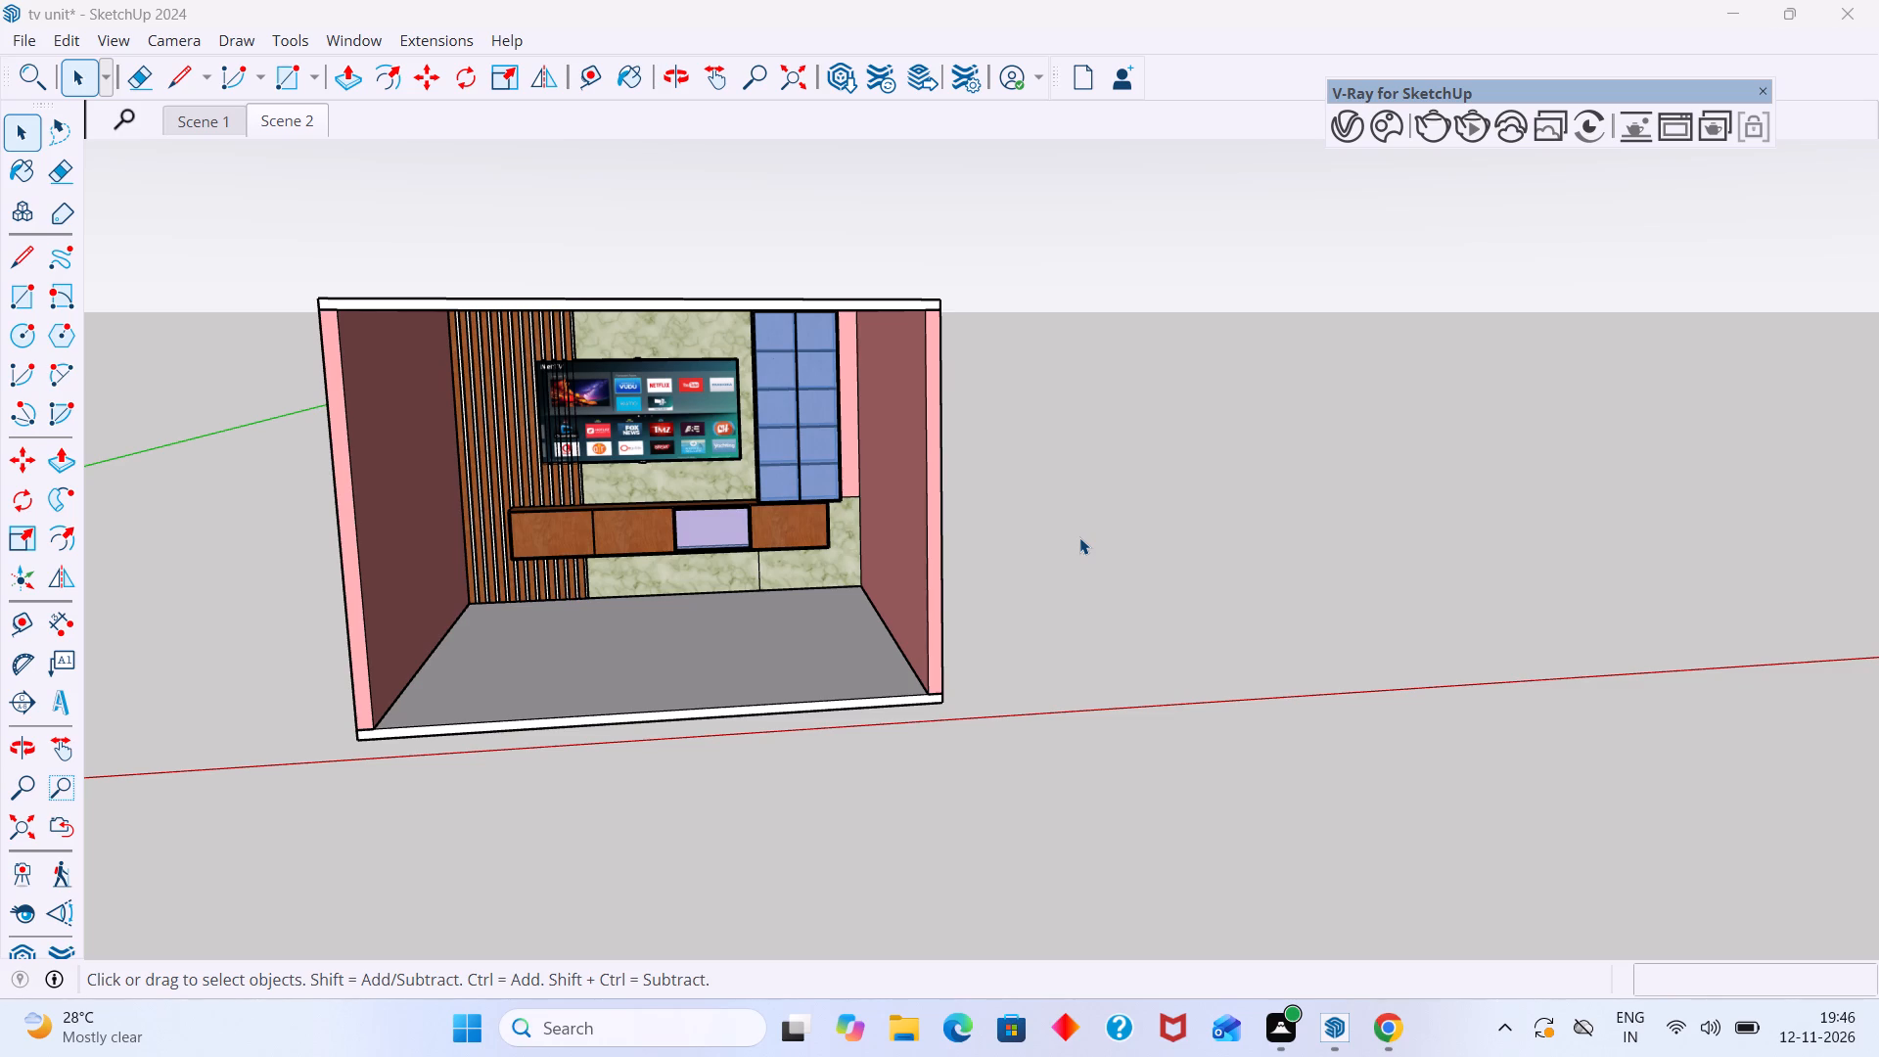
Show the whole room from farther back and above, and open the V-Ray Asset Editor.
{"action": "scroll", "coordinate": [852, 581], "scroll_direction": "down", "scroll_amount": 4}
{"action": "middle_click_drag", "start_coordinate": [932, 692], "coordinate": [827, 696]}
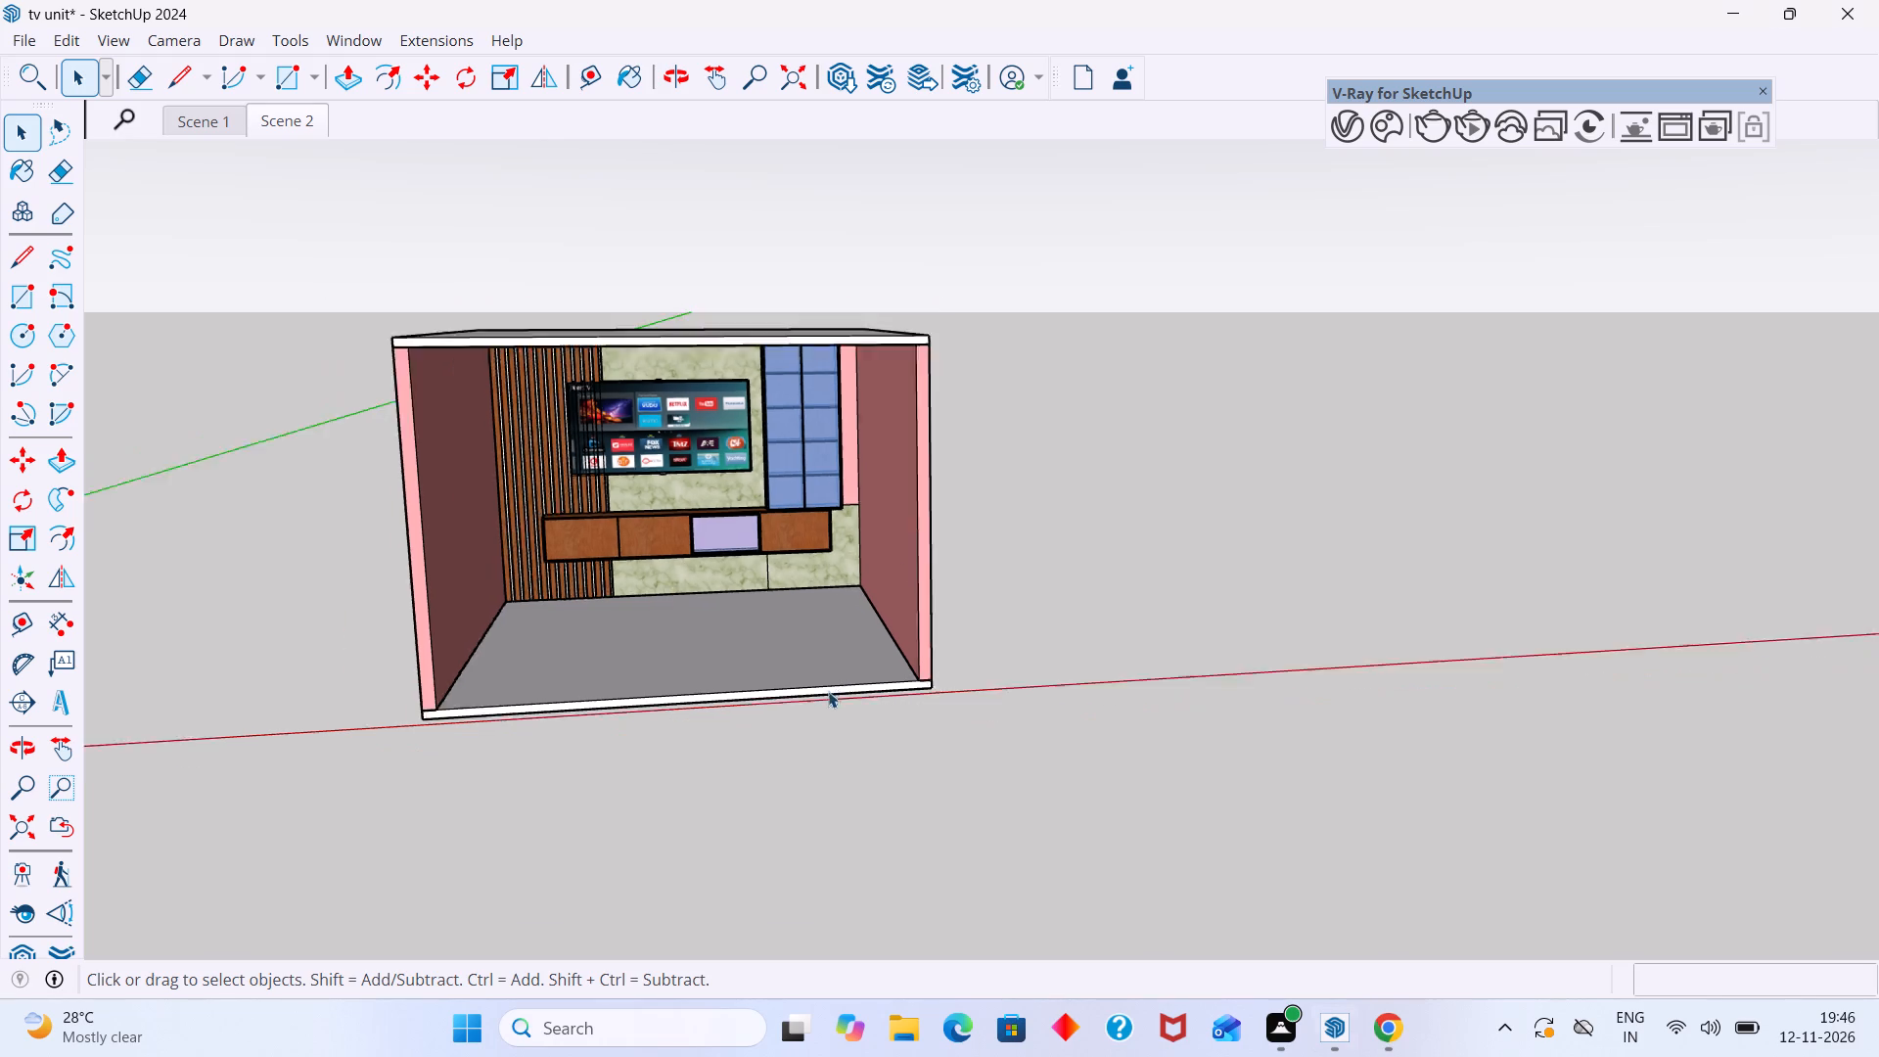
{"action": "scroll", "coordinate": [828, 684], "scroll_direction": "down", "scroll_amount": 7}
{"action": "middle_click_drag", "start_coordinate": [832, 688], "coordinate": [805, 736]}
{"action": "scroll", "coordinate": [829, 692], "scroll_direction": "up", "scroll_amount": 1}
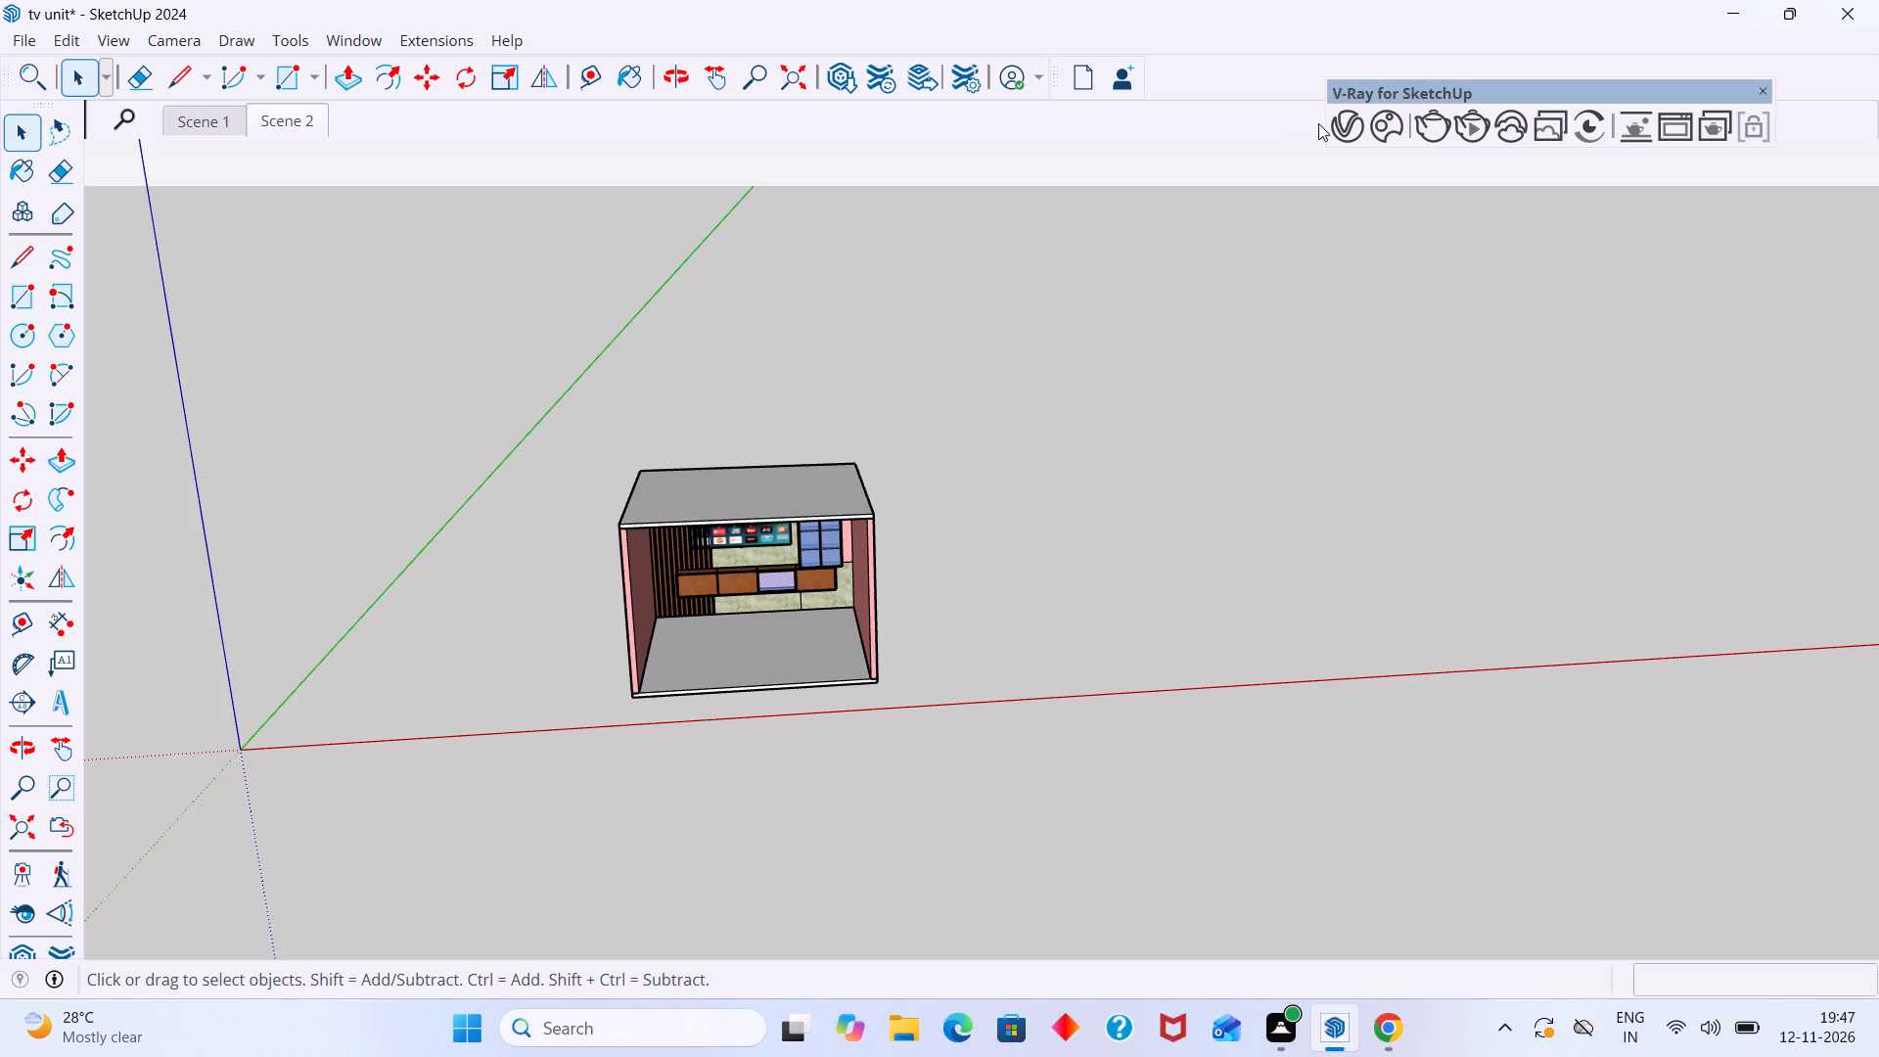
{"action": "left_click", "coordinate": [1343, 132]}
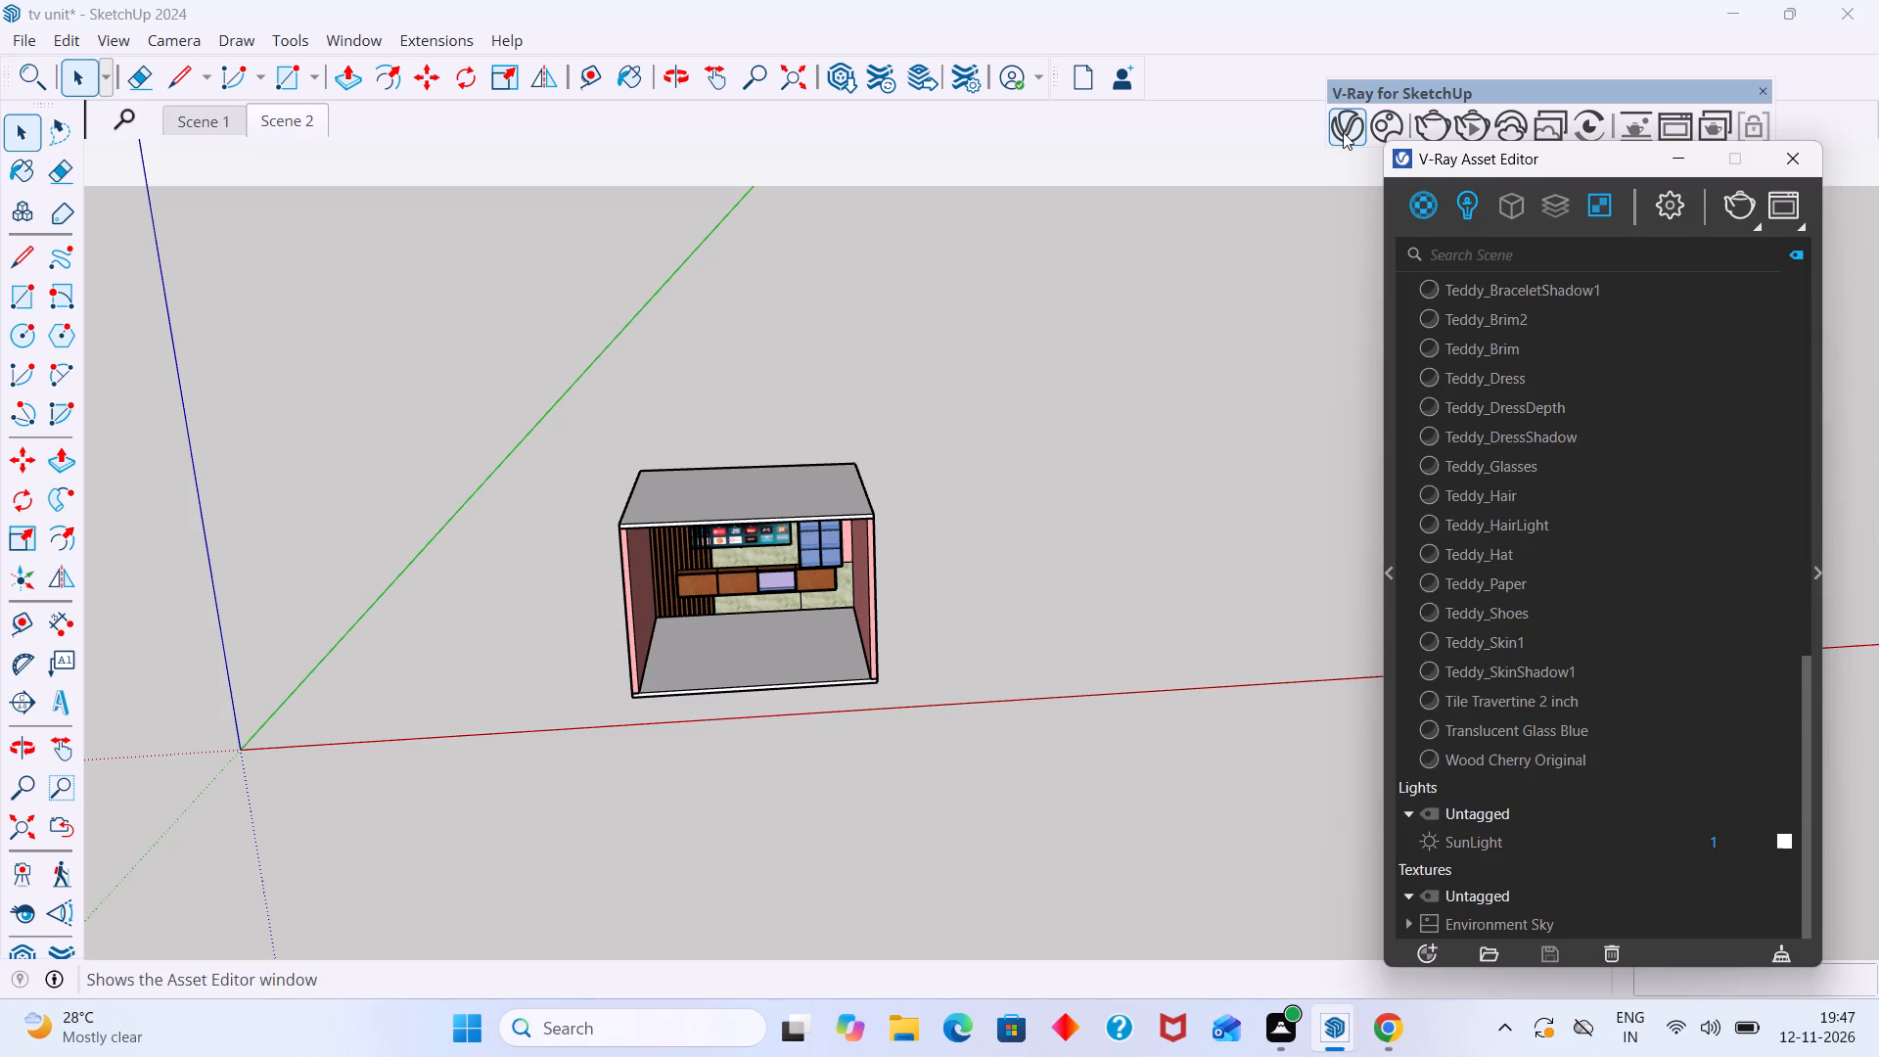
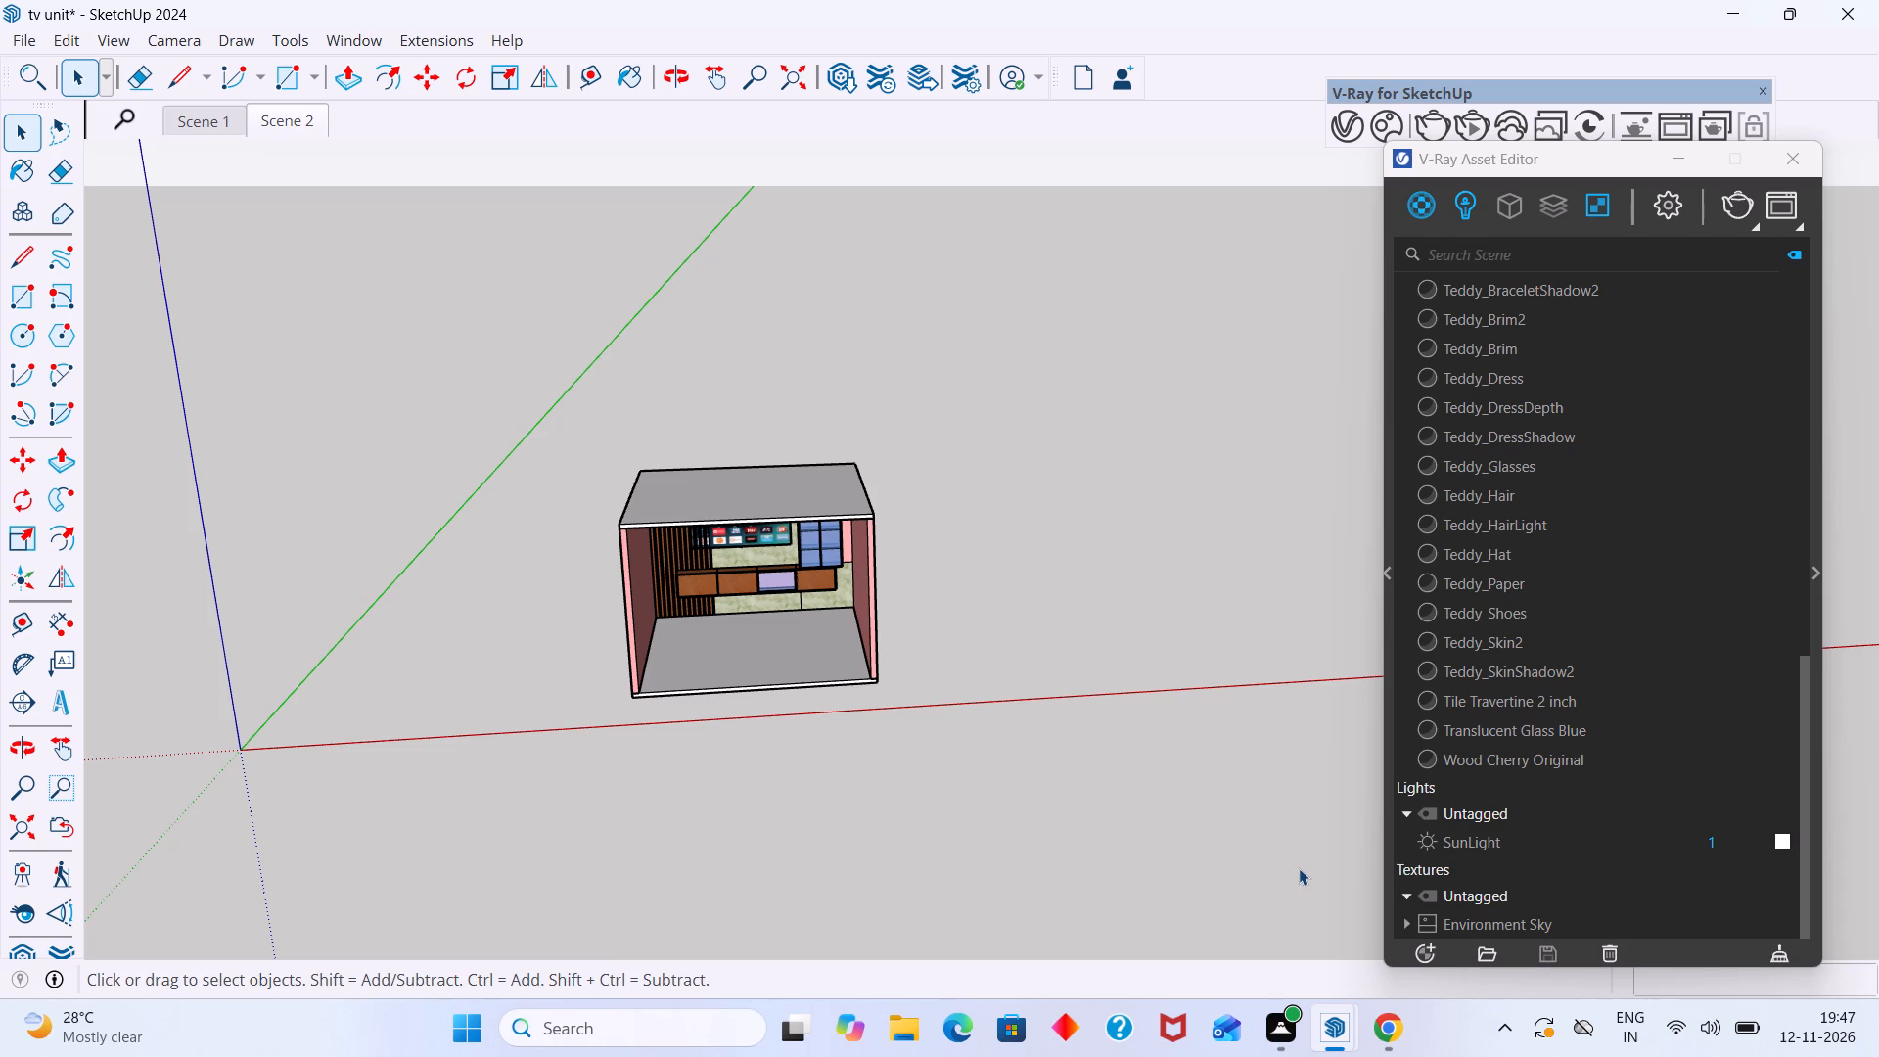
Reopen the V-Ray Asset Editor, move it clear of the V-Ray tools, and start an interactive render of the room.
{"action": "left_click", "coordinate": [1793, 165]}
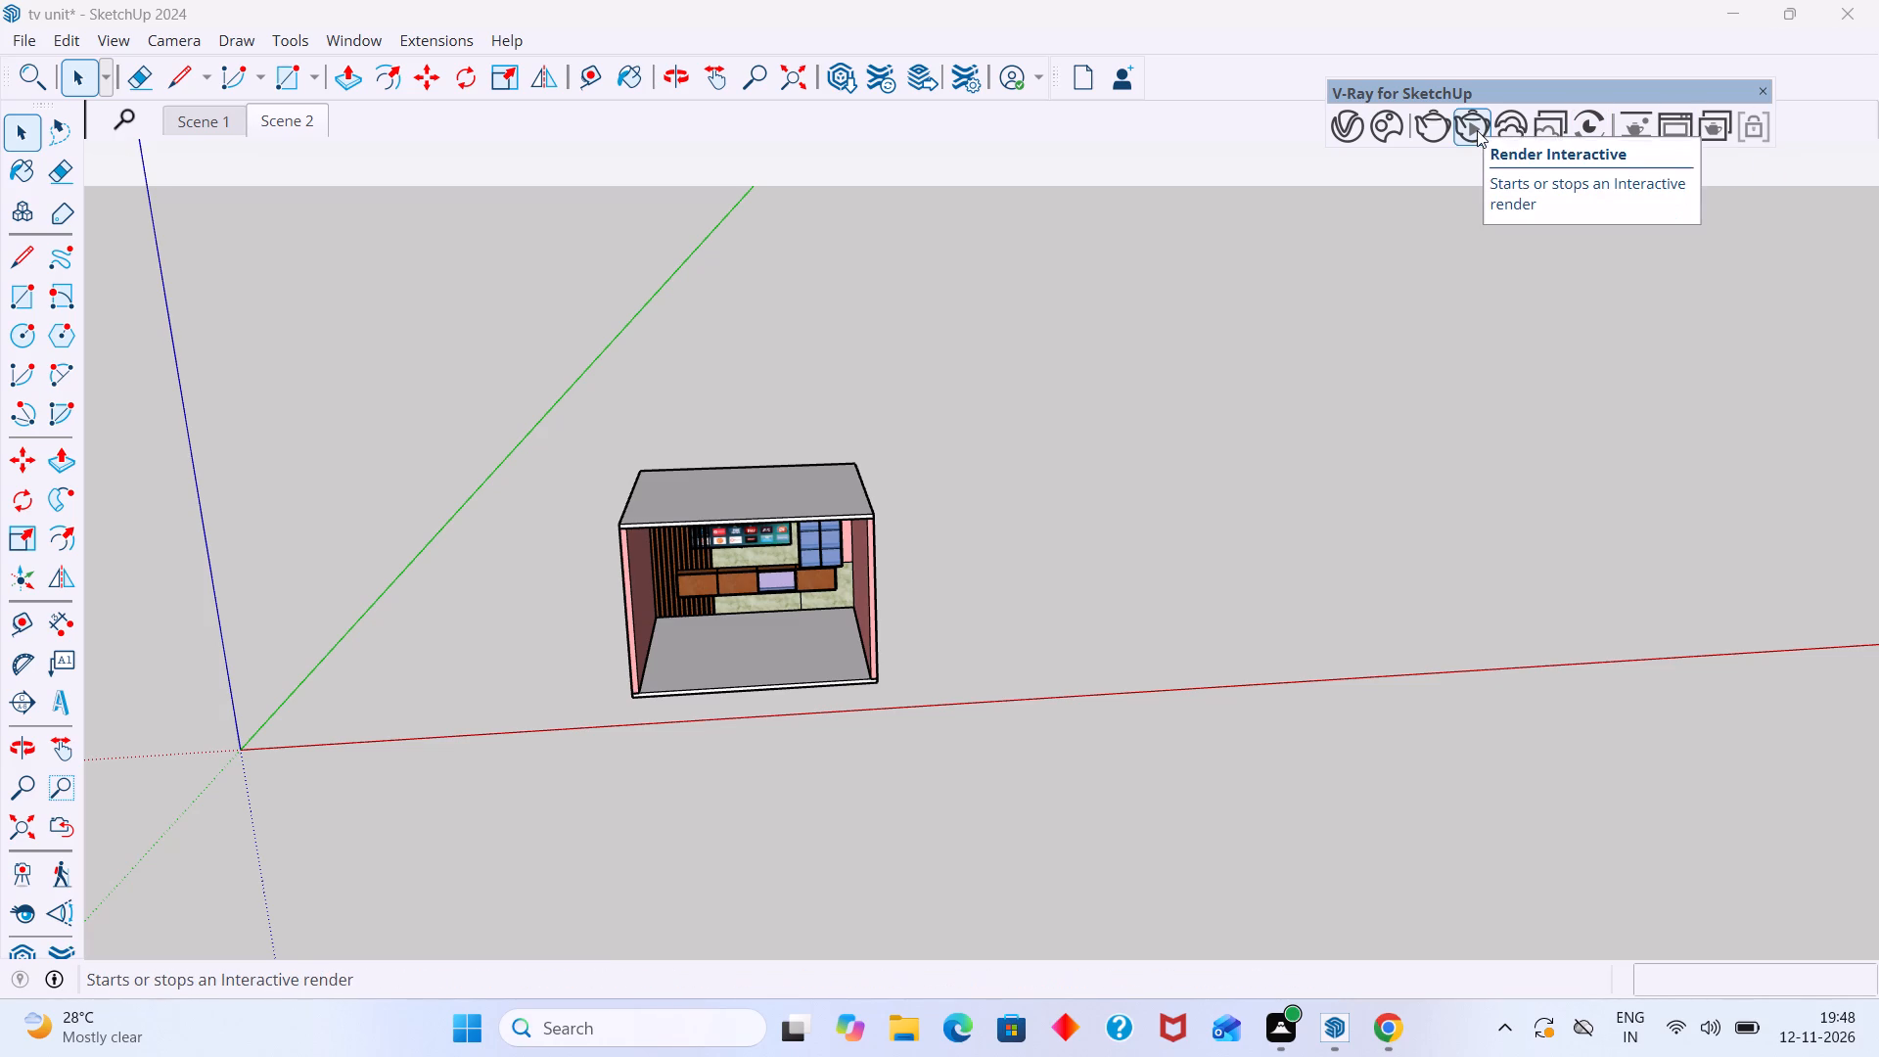
{"action": "left_click", "coordinate": [1343, 116]}
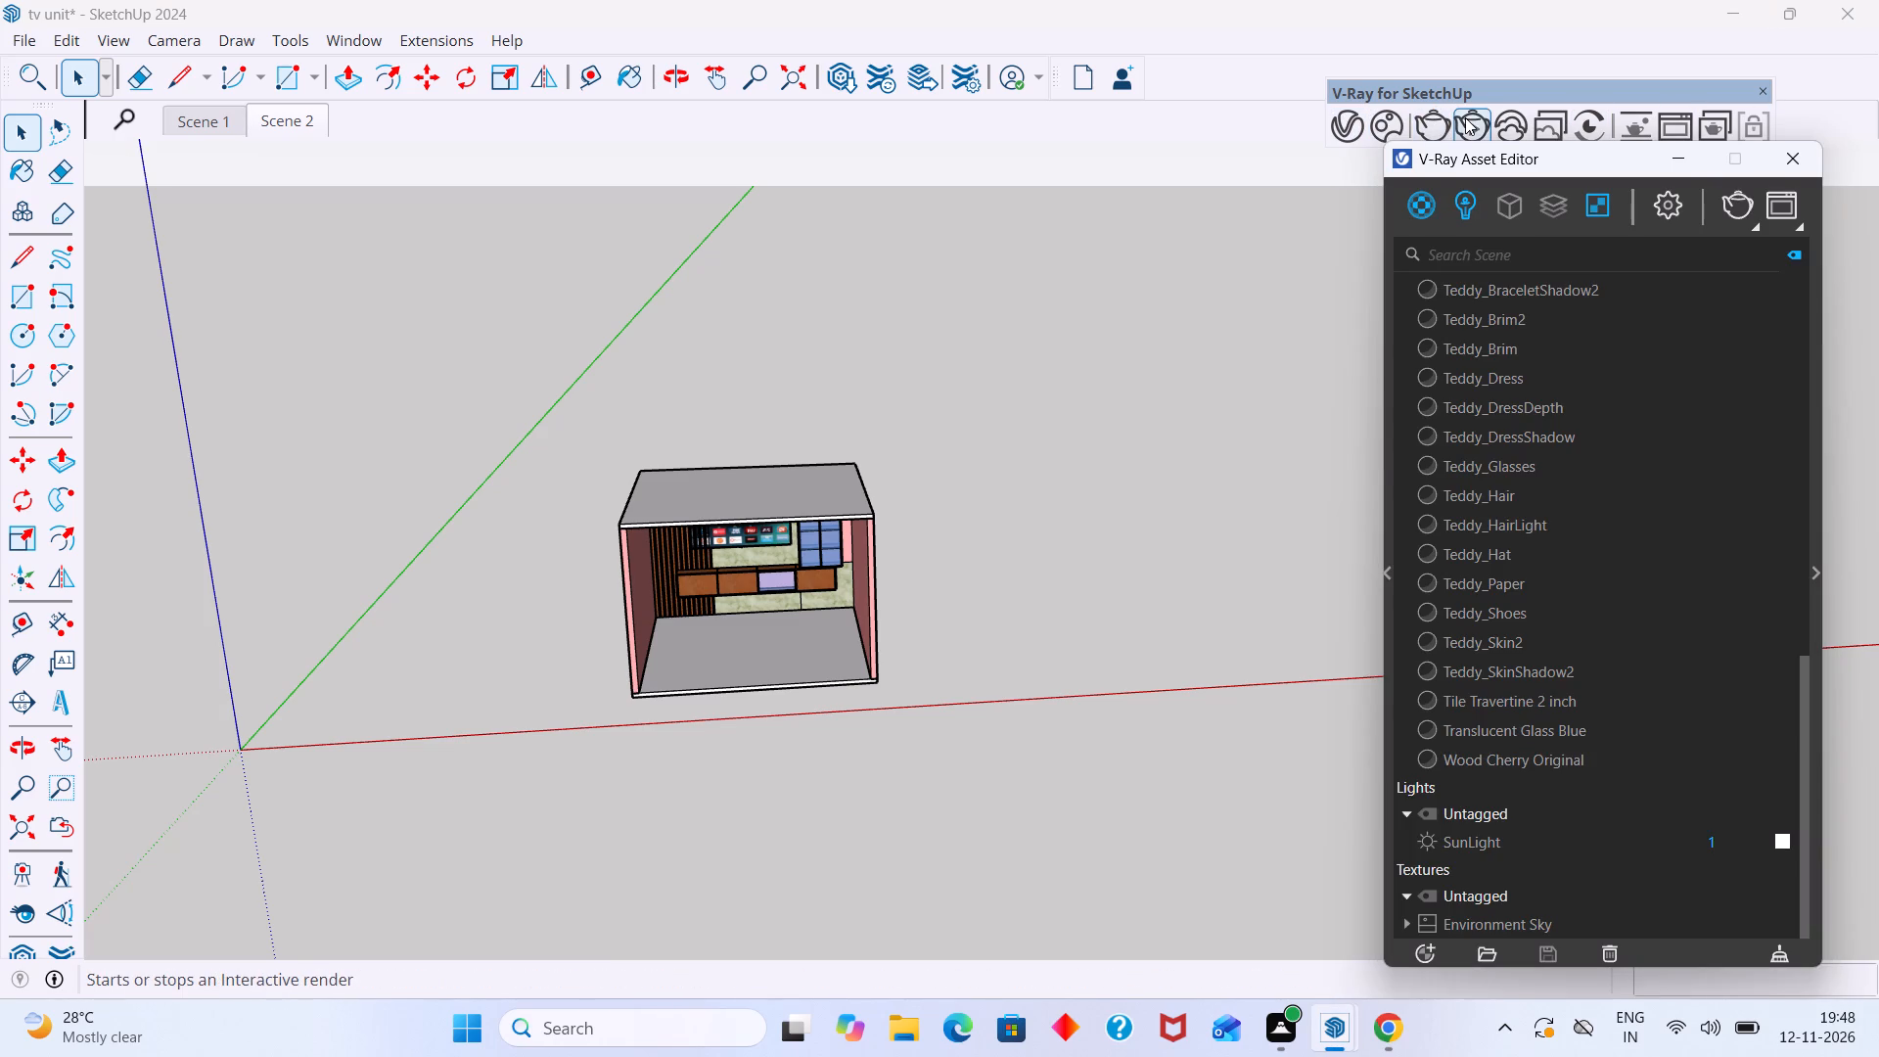
{"action": "left_click_drag", "start_coordinate": [1526, 159], "coordinate": [1469, 156]}
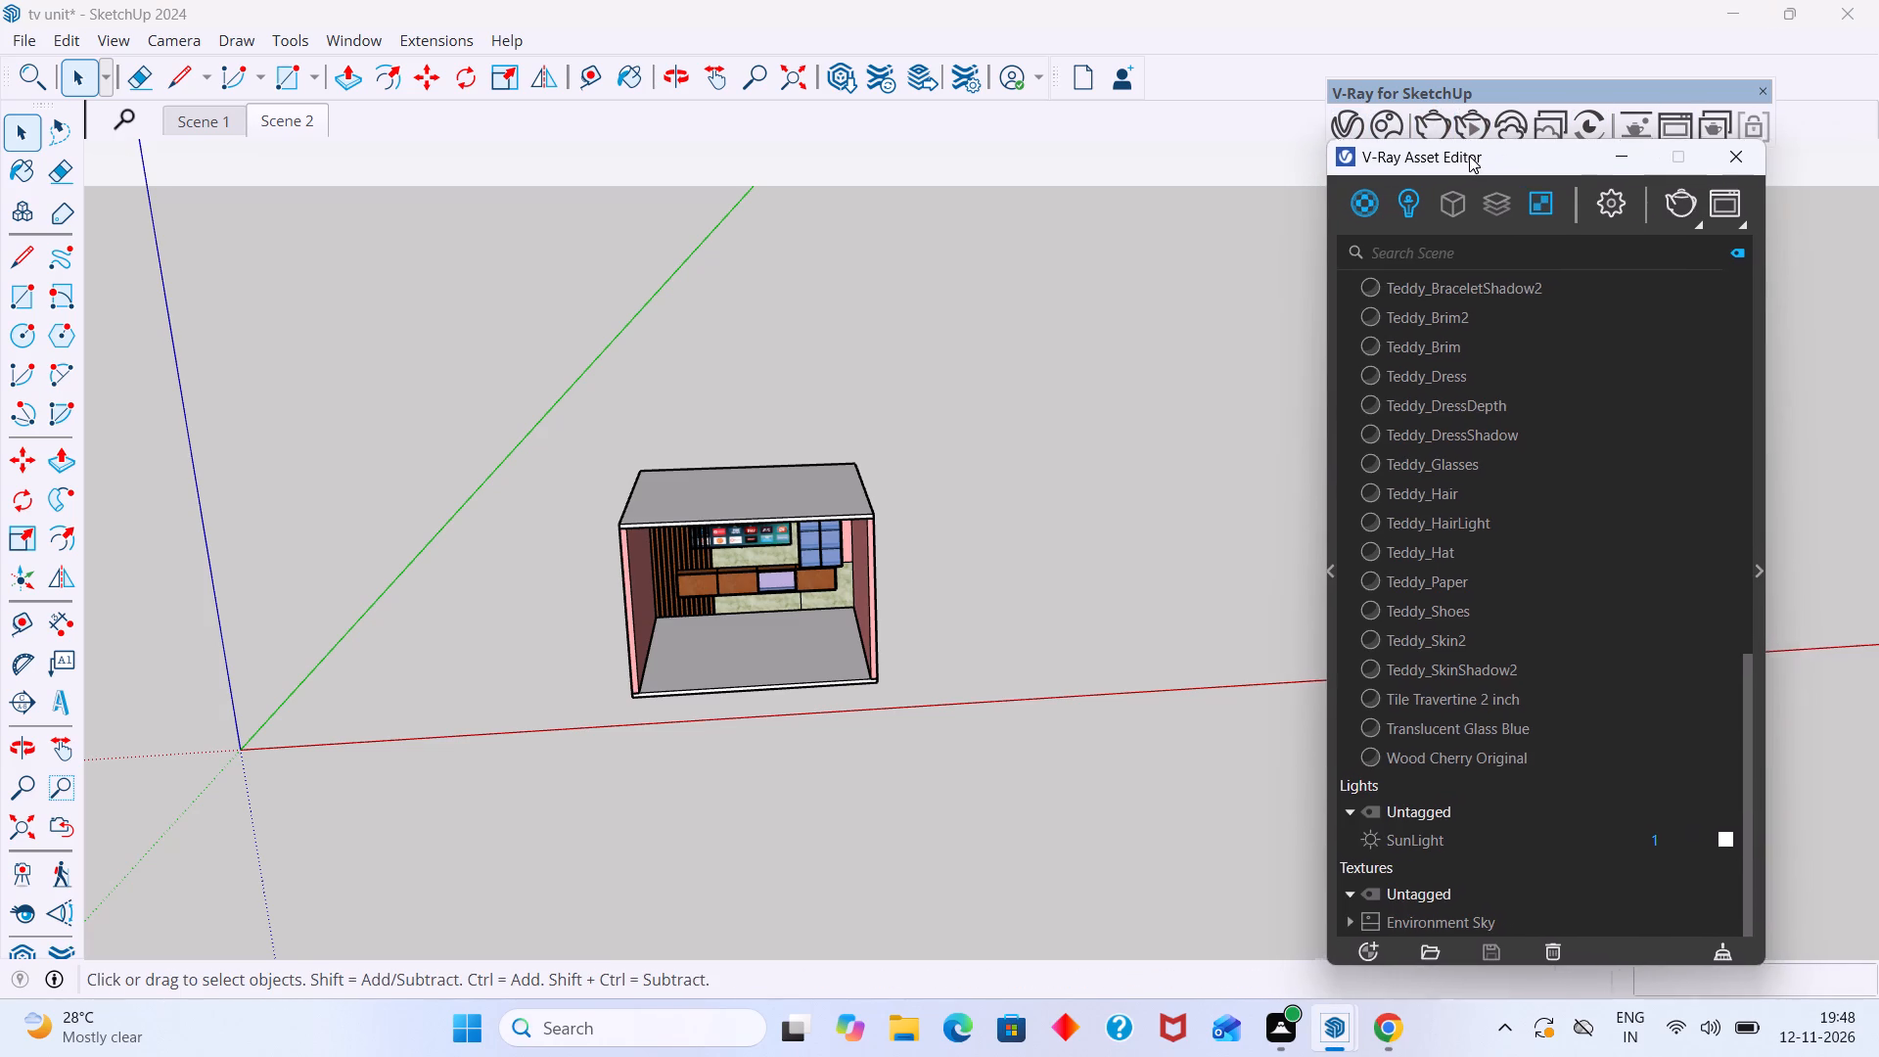
{"action": "left_click_drag", "start_coordinate": [1469, 156], "coordinate": [1123, 197]}
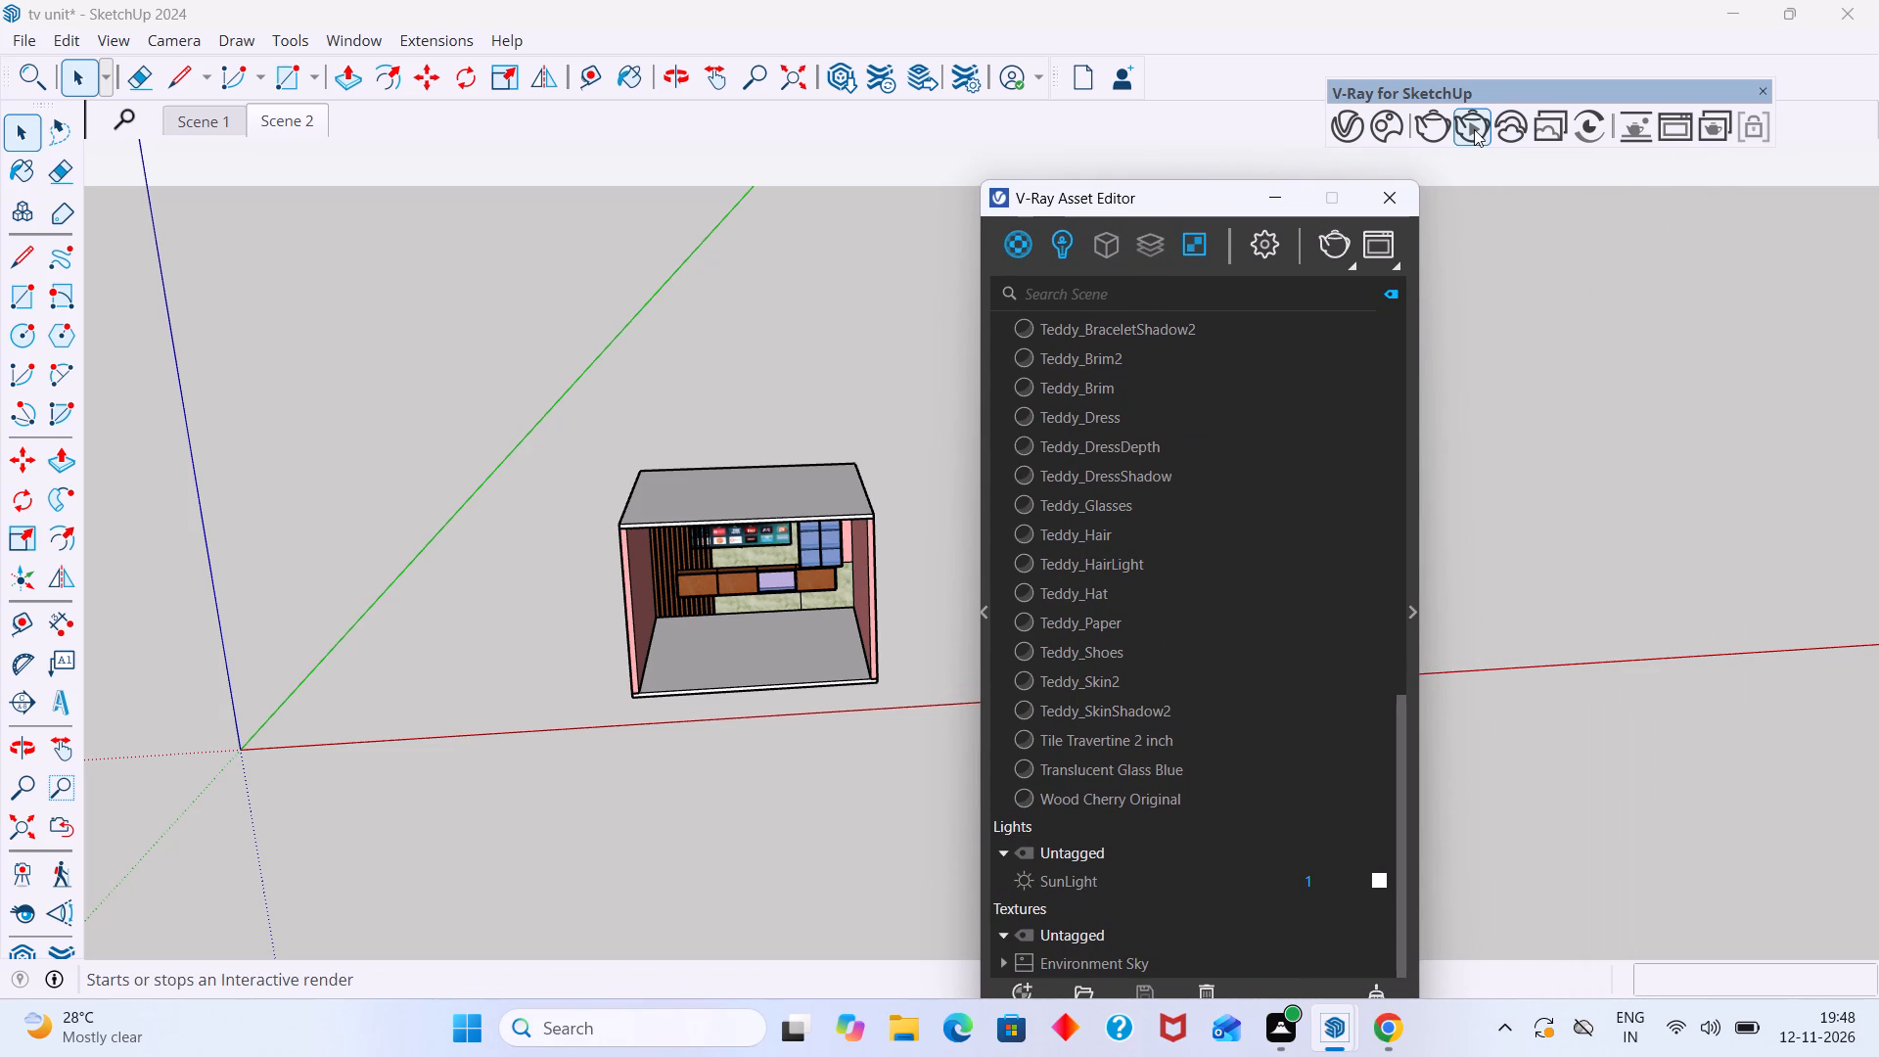
{"action": "left_click", "coordinate": [1474, 129]}
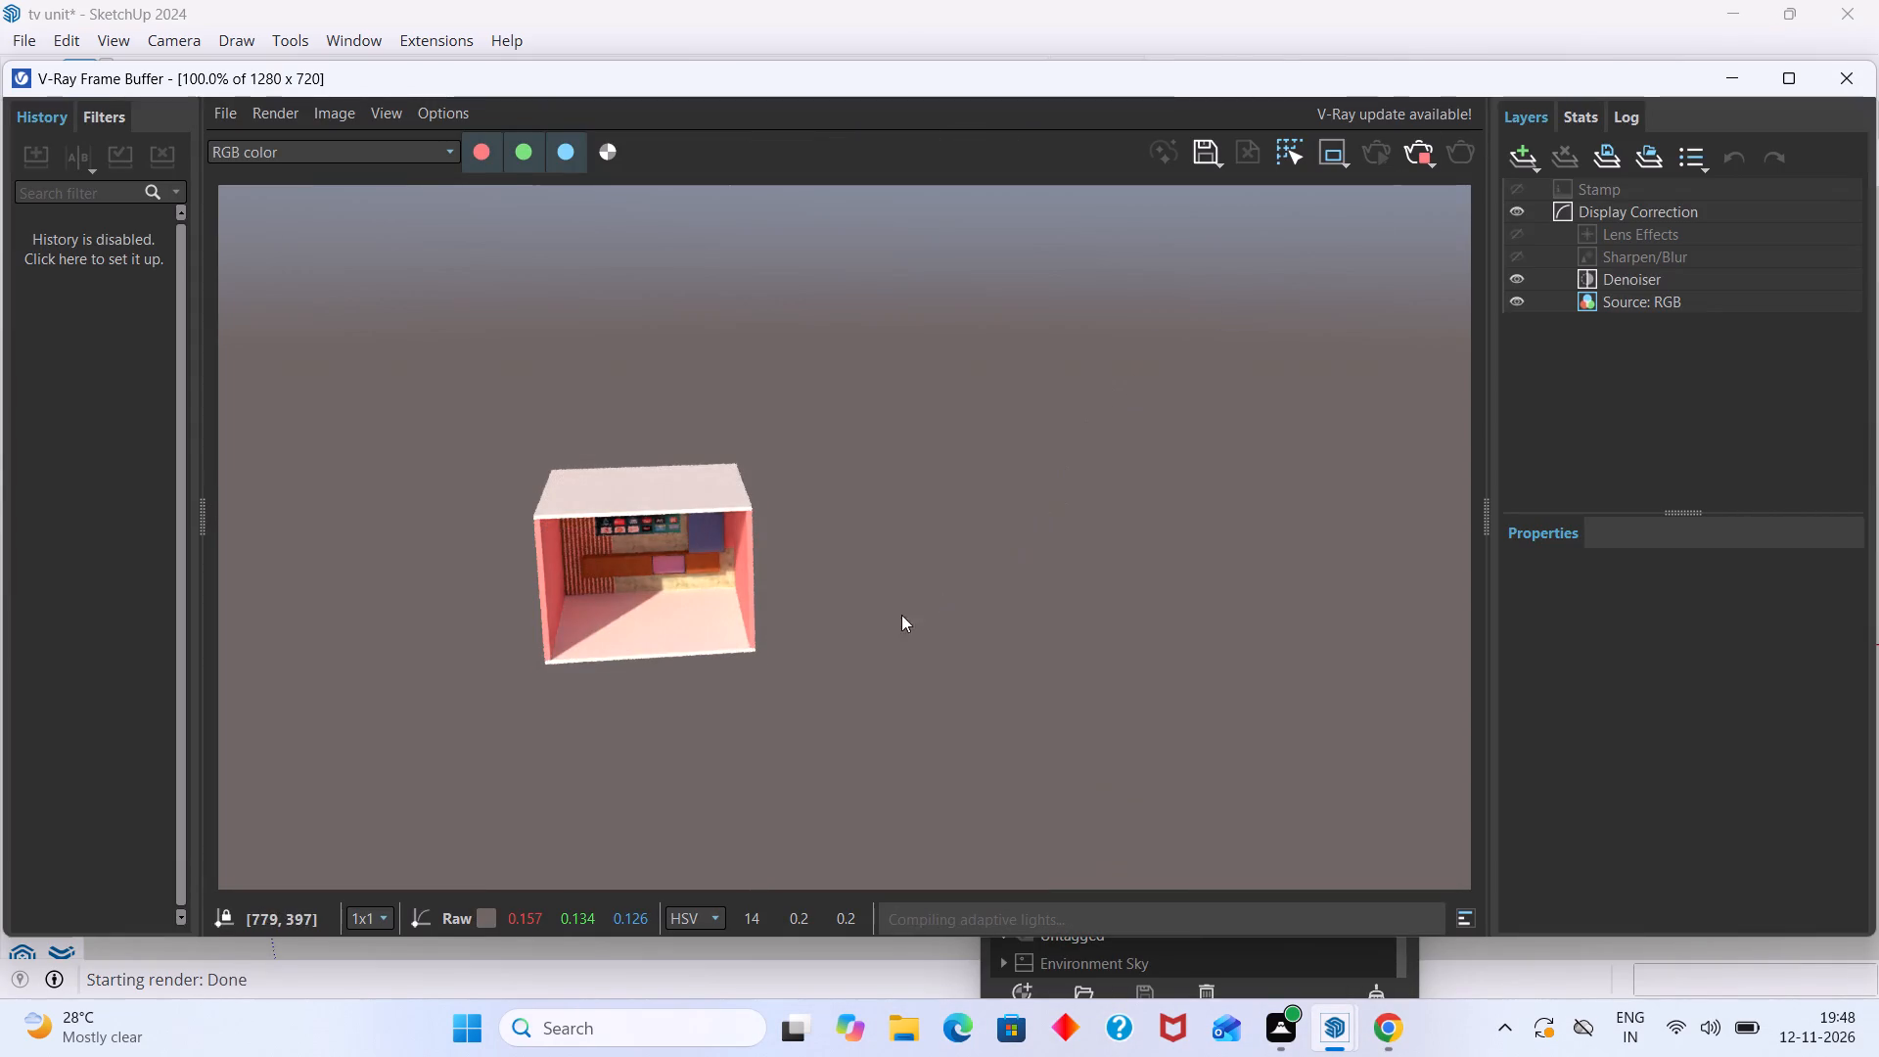
Examine the rendered room in the V-Ray Frame Buffer at different magnifications.
{"action": "scroll", "coordinate": [652, 638], "scroll_direction": "up", "scroll_amount": 4}
{"action": "scroll", "coordinate": [698, 574], "scroll_direction": "down", "scroll_amount": 8}
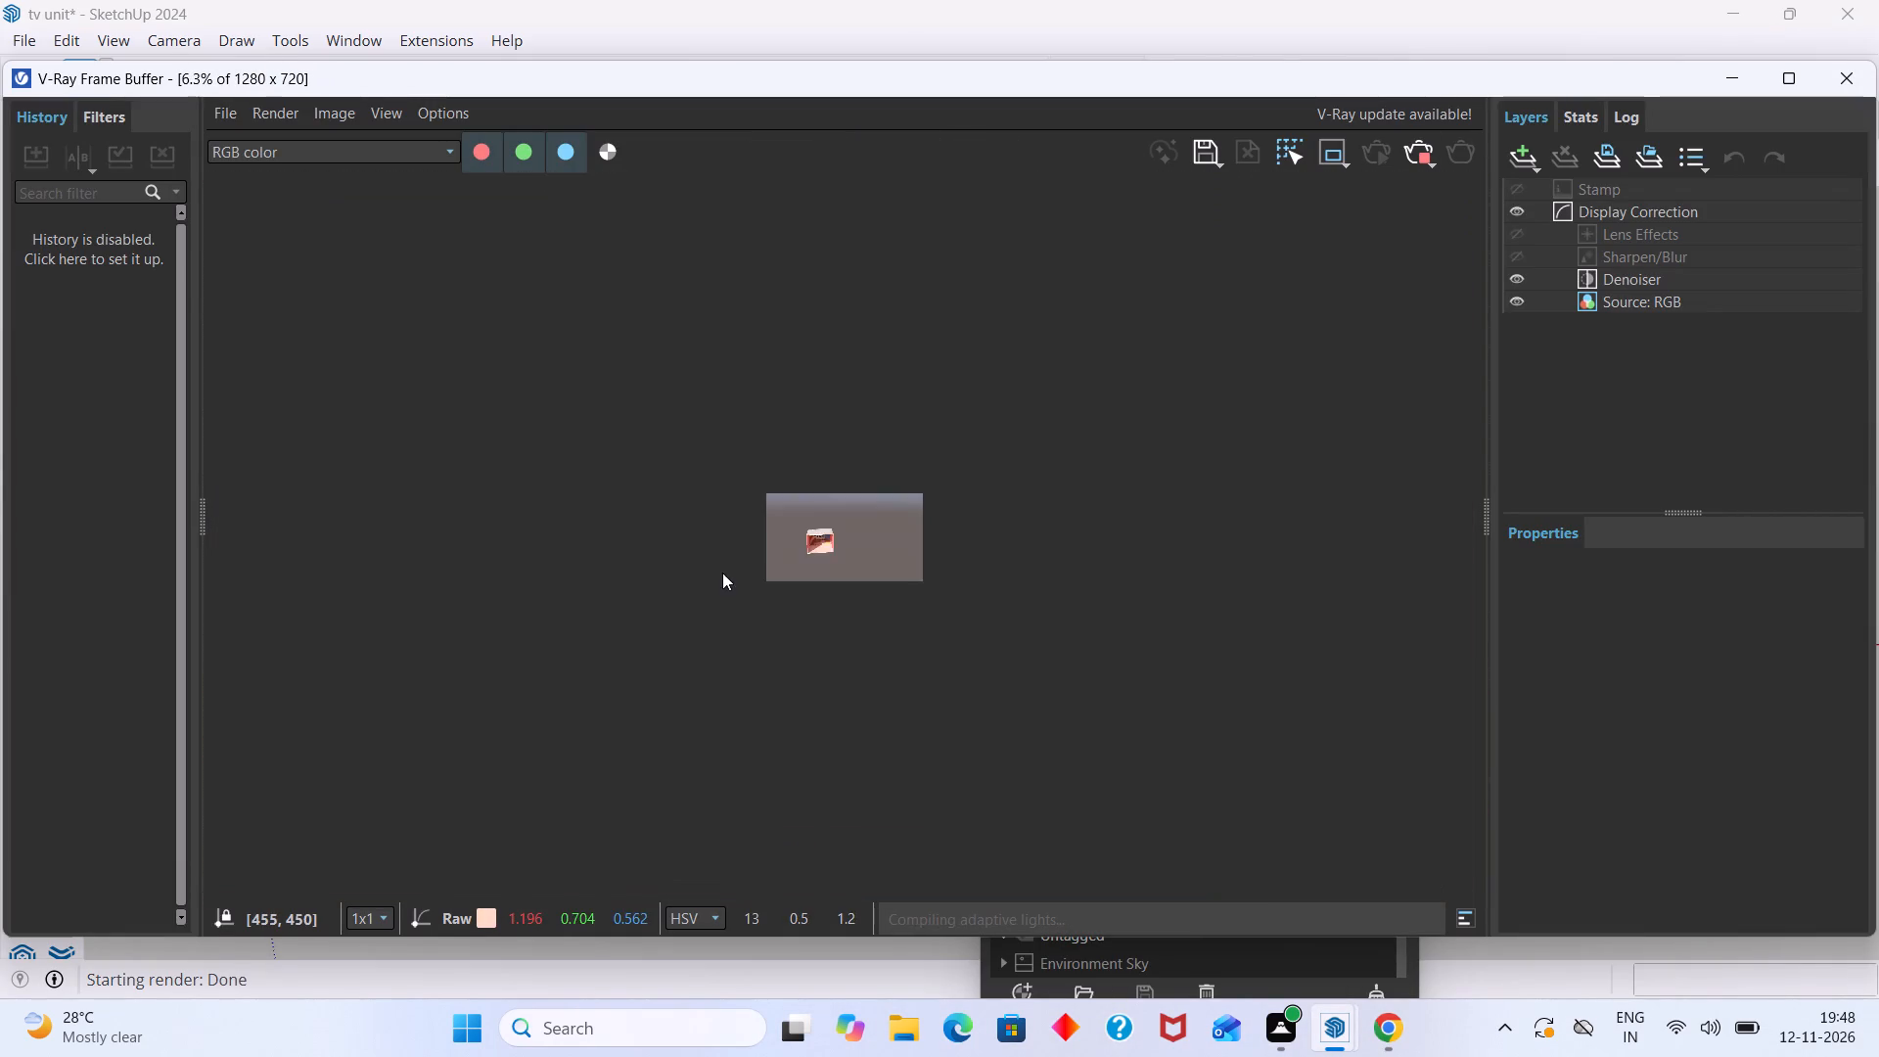
{"action": "scroll", "coordinate": [823, 565], "scroll_direction": "up", "scroll_amount": 6}
{"action": "scroll", "coordinate": [733, 564], "scroll_direction": "down", "scroll_amount": 2}
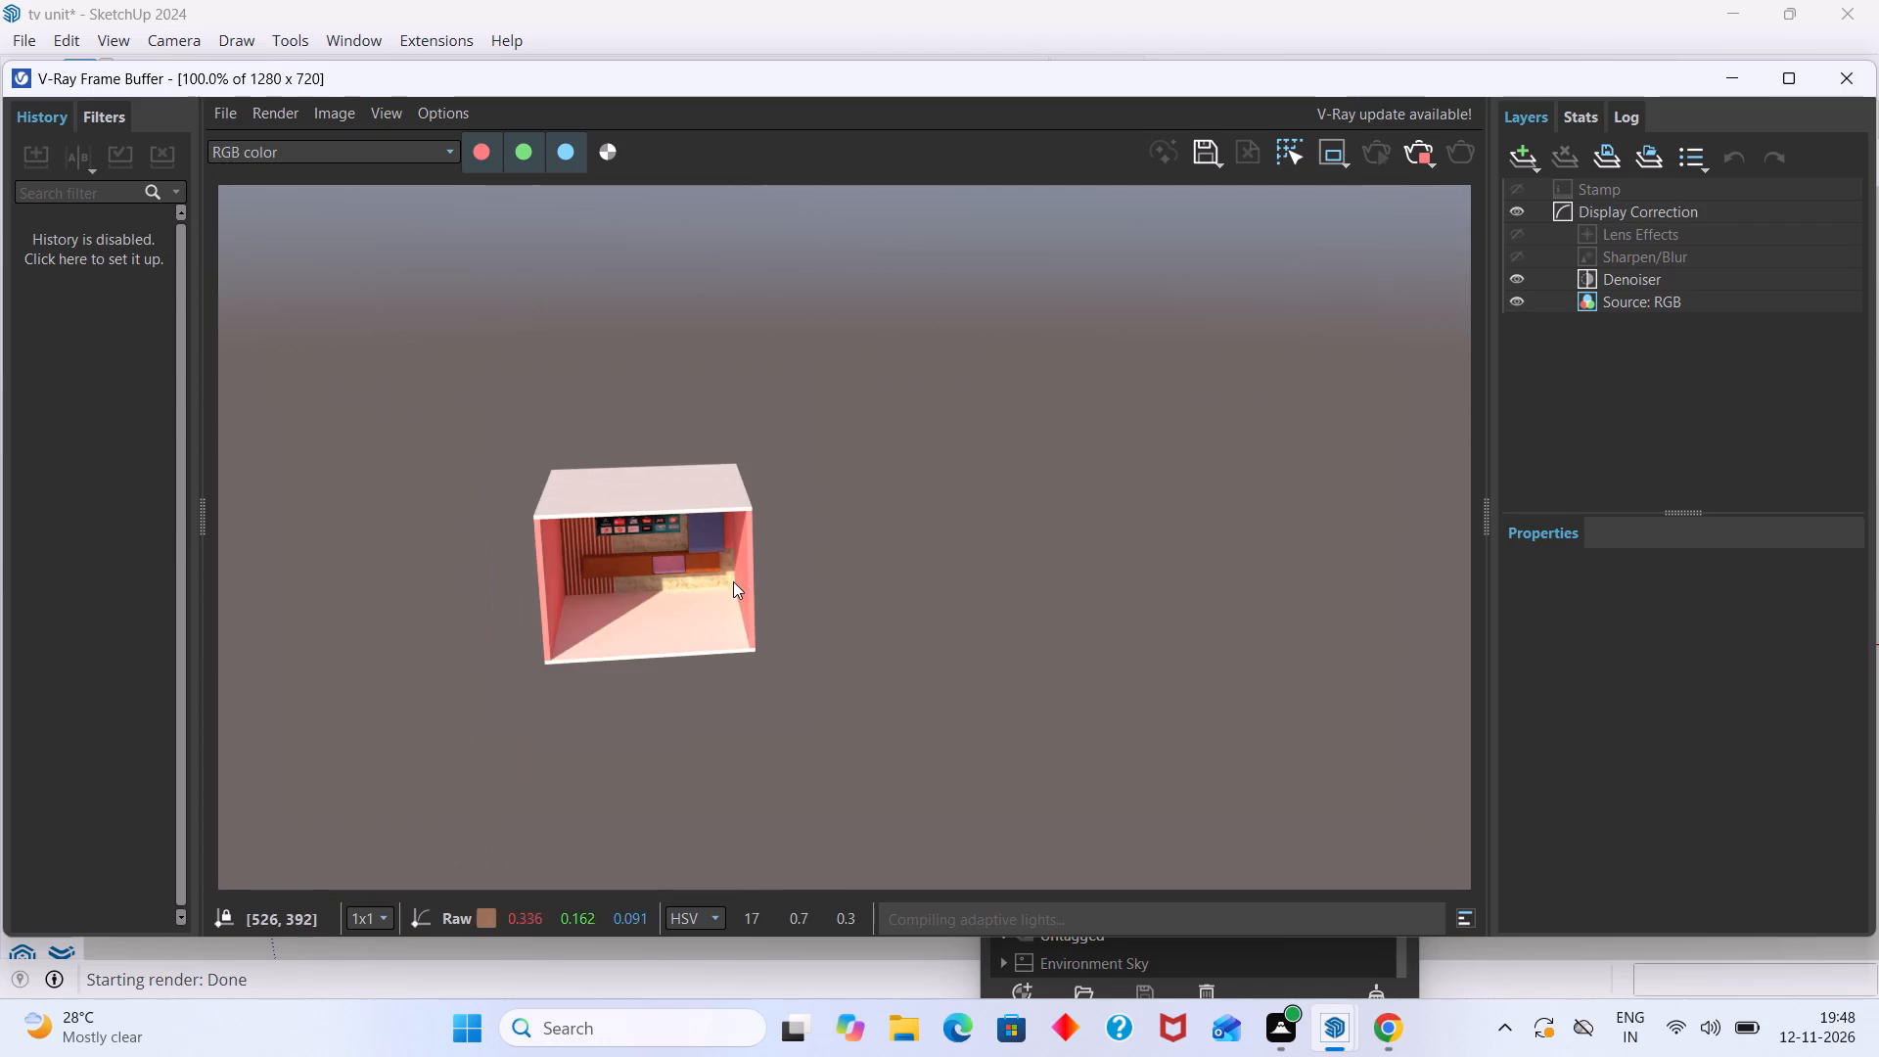
{"action": "middle_click_drag", "start_coordinate": [731, 583], "coordinate": [671, 510]}
{"action": "scroll", "coordinate": [691, 532], "scroll_direction": "down", "scroll_amount": 2}
{"action": "scroll", "coordinate": [699, 545], "scroll_direction": "up", "scroll_amount": 2}
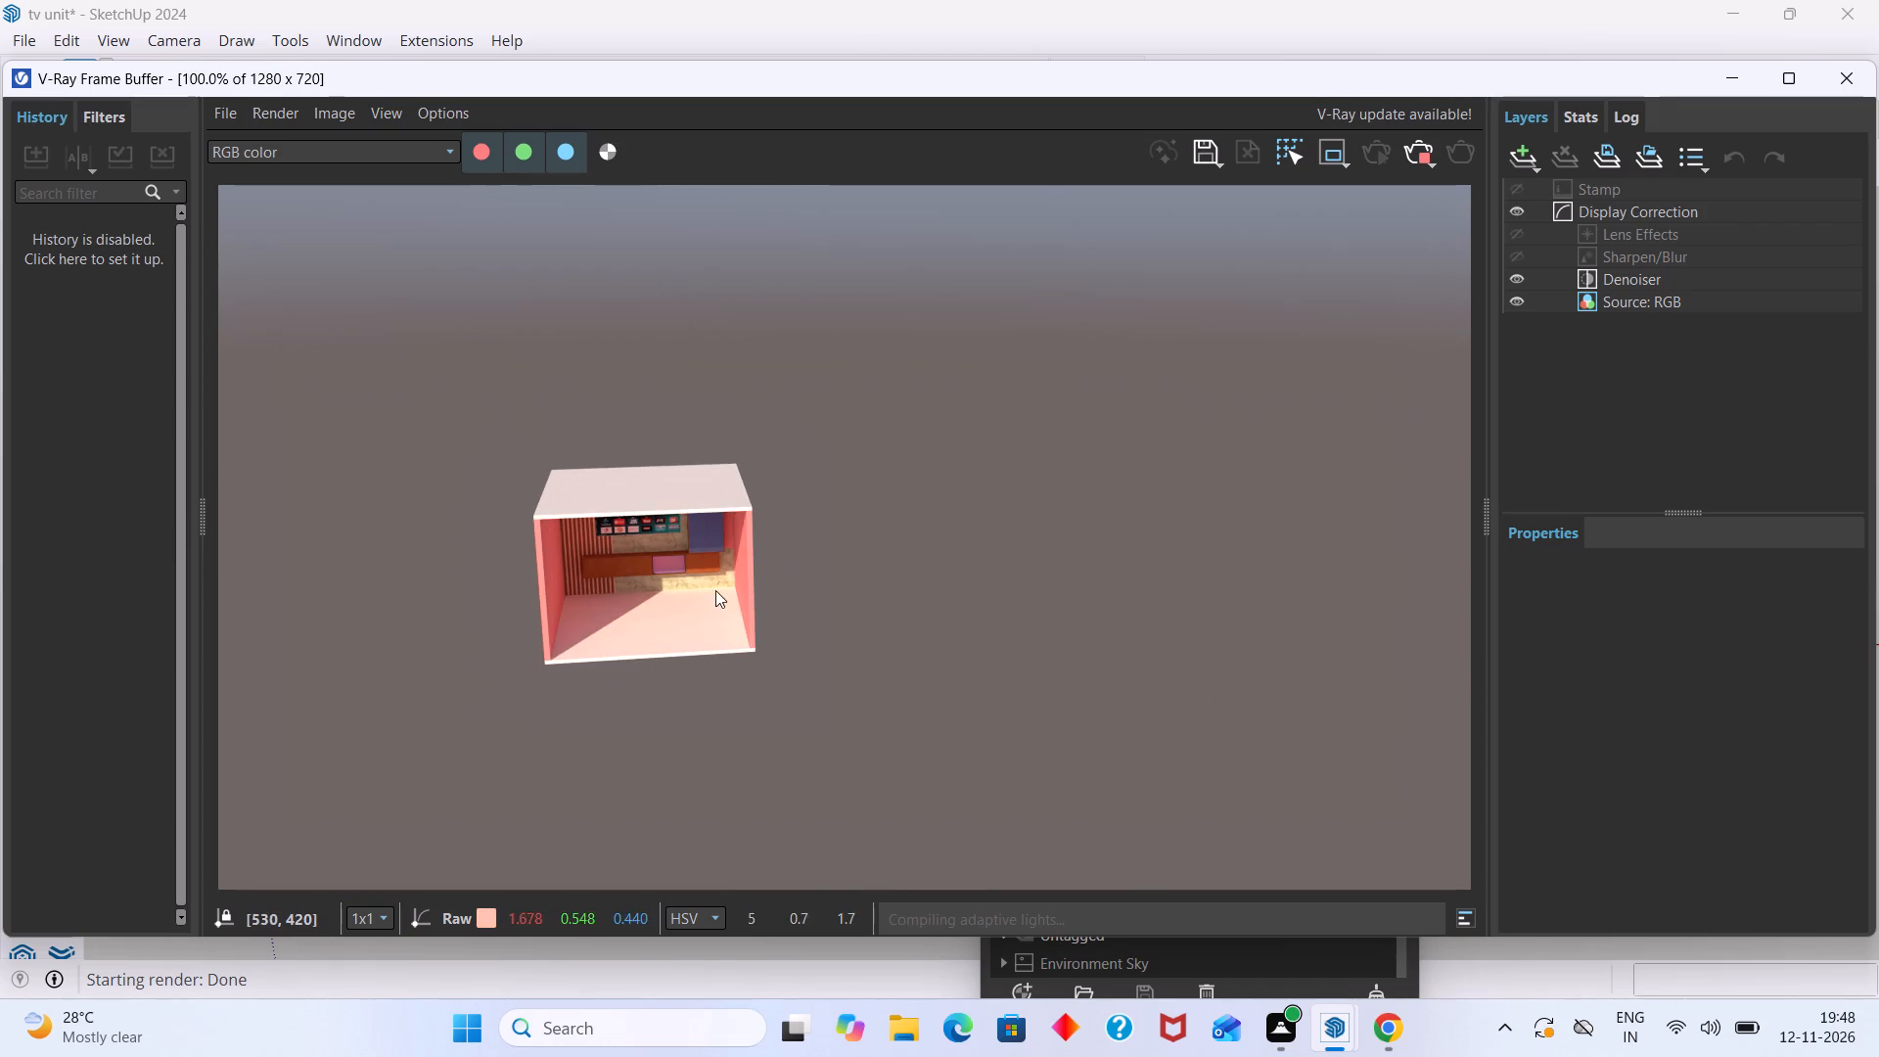
{"action": "scroll", "coordinate": [686, 564], "scroll_direction": "up", "scroll_amount": 2}
{"action": "scroll", "coordinate": [686, 563], "scroll_direction": "down", "scroll_amount": 1}
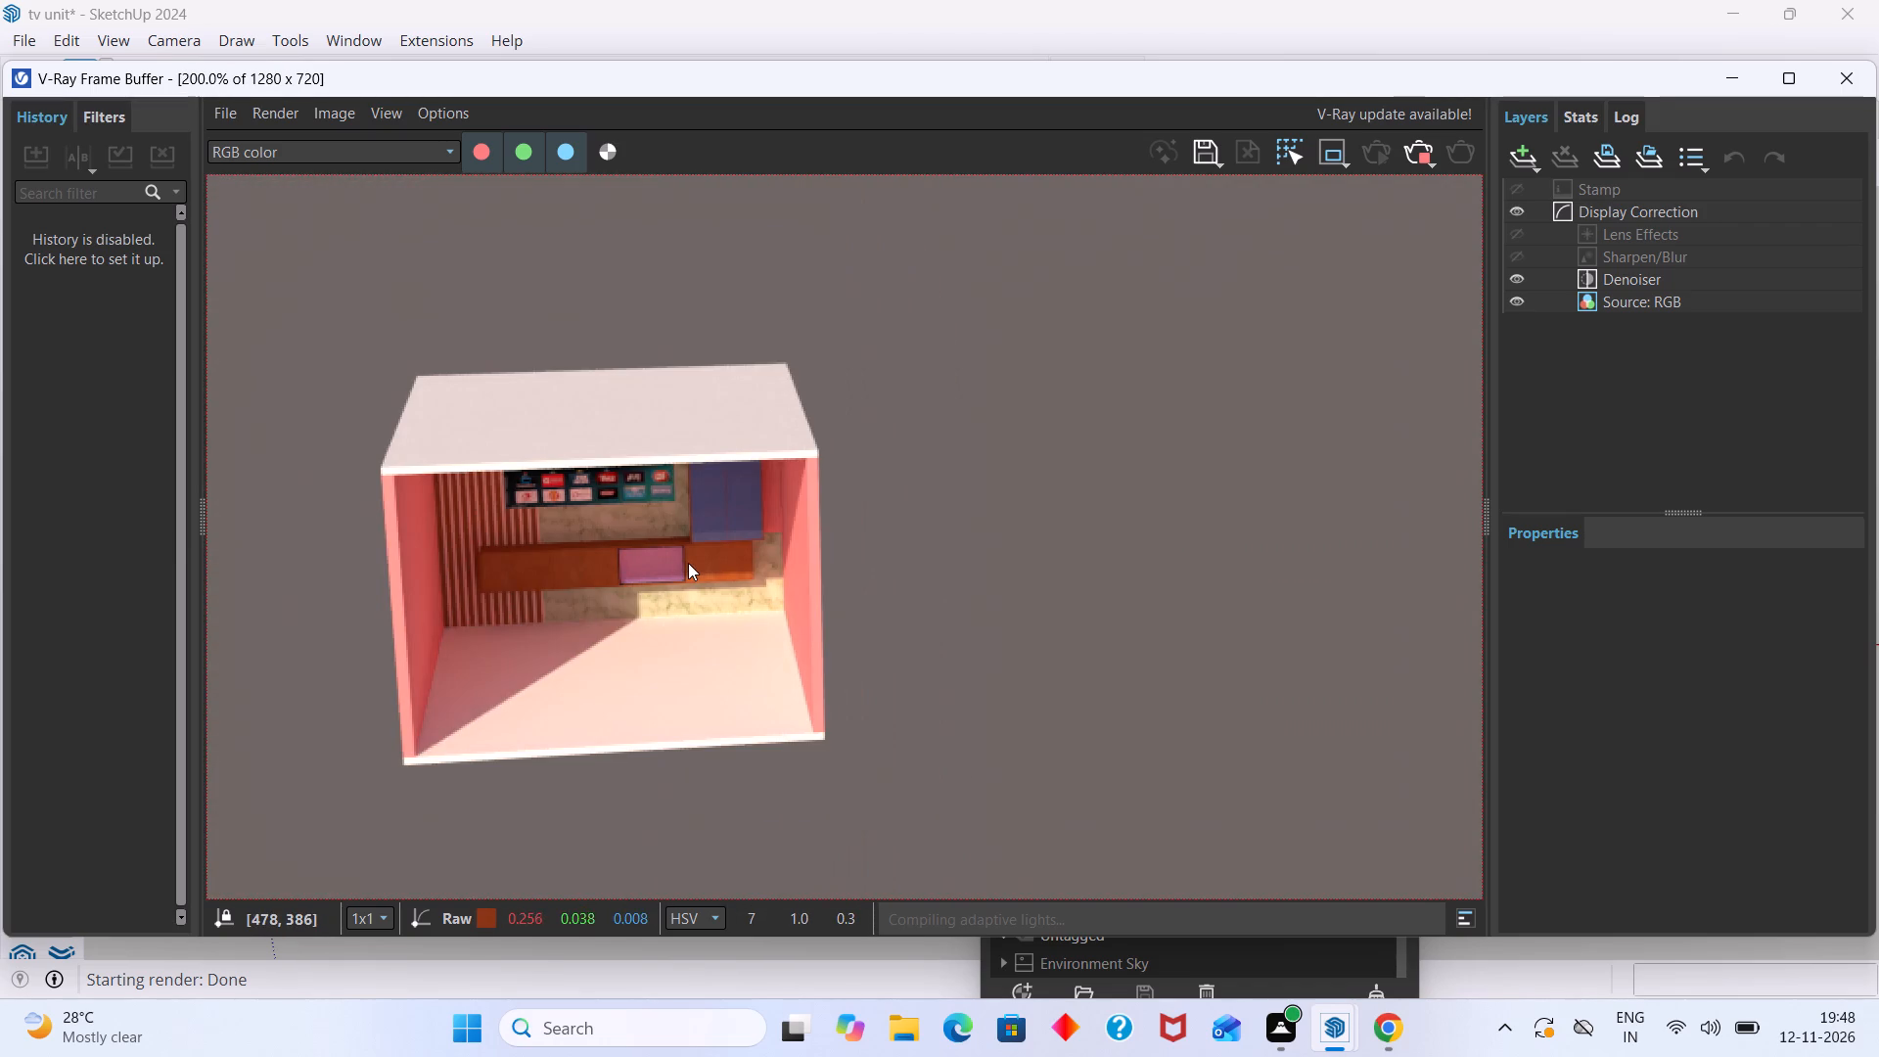
{"action": "middle_click", "coordinate": [691, 561]}
{"action": "scroll", "coordinate": [690, 545], "scroll_direction": "down", "scroll_amount": 1}
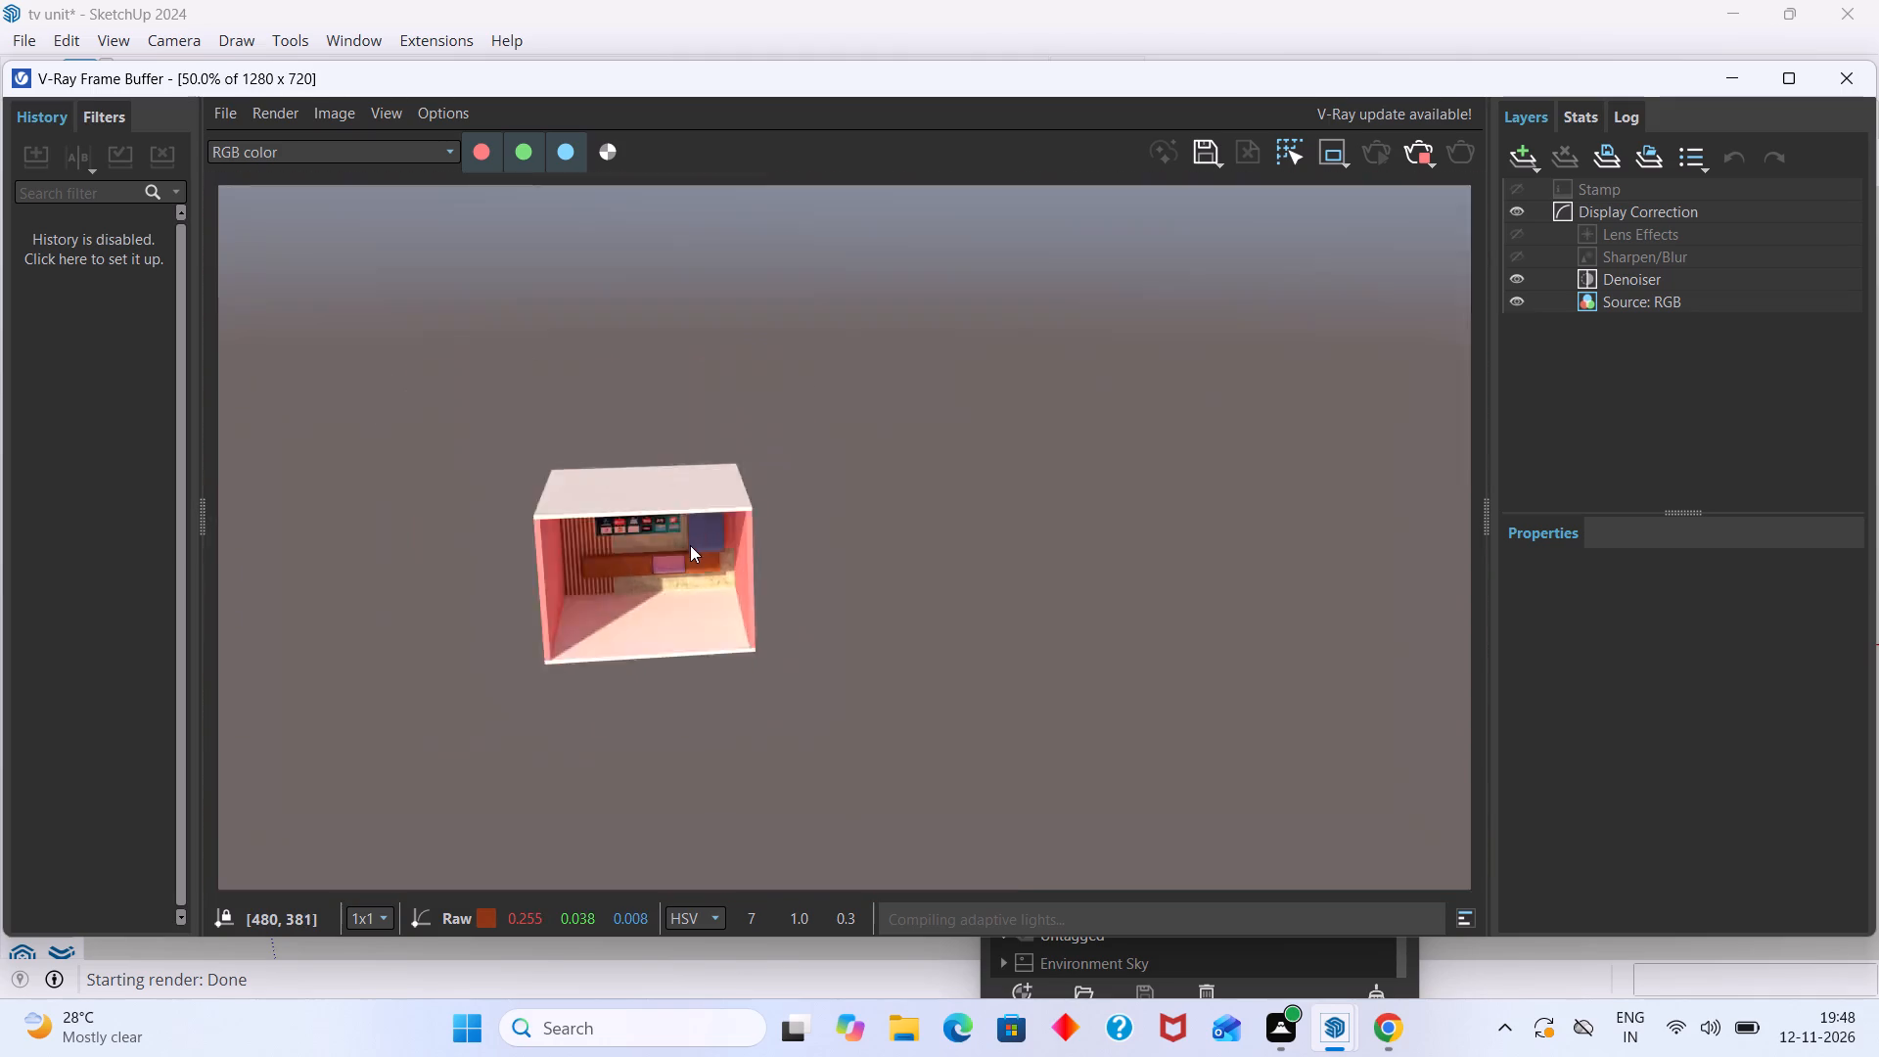
{"action": "scroll", "coordinate": [690, 545], "scroll_direction": "down", "scroll_amount": 1}
{"action": "scroll", "coordinate": [690, 540], "scroll_direction": "up", "scroll_amount": 3}
{"action": "scroll", "coordinate": [694, 538], "scroll_direction": "down", "scroll_amount": 2}
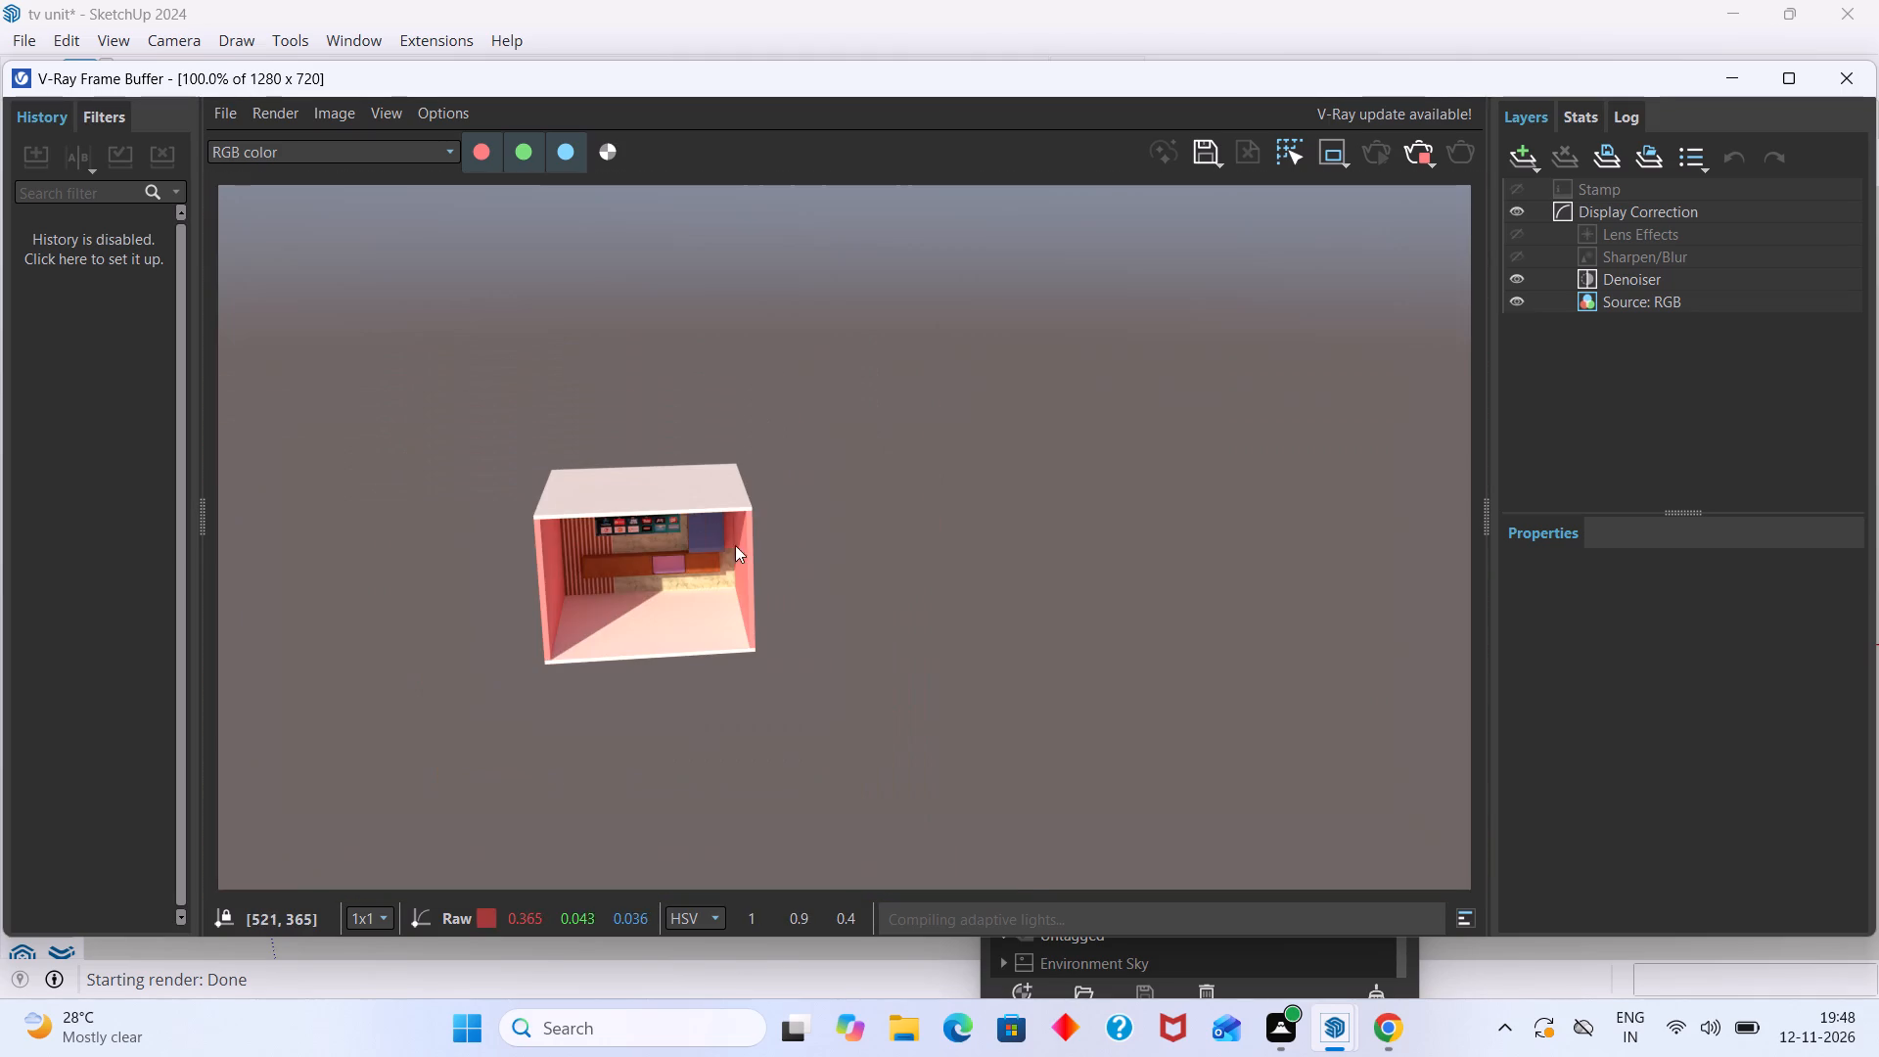
{"action": "scroll", "coordinate": [749, 548], "scroll_direction": "down", "scroll_amount": 4}
{"action": "scroll", "coordinate": [739, 558], "scroll_direction": "up", "scroll_amount": 2}
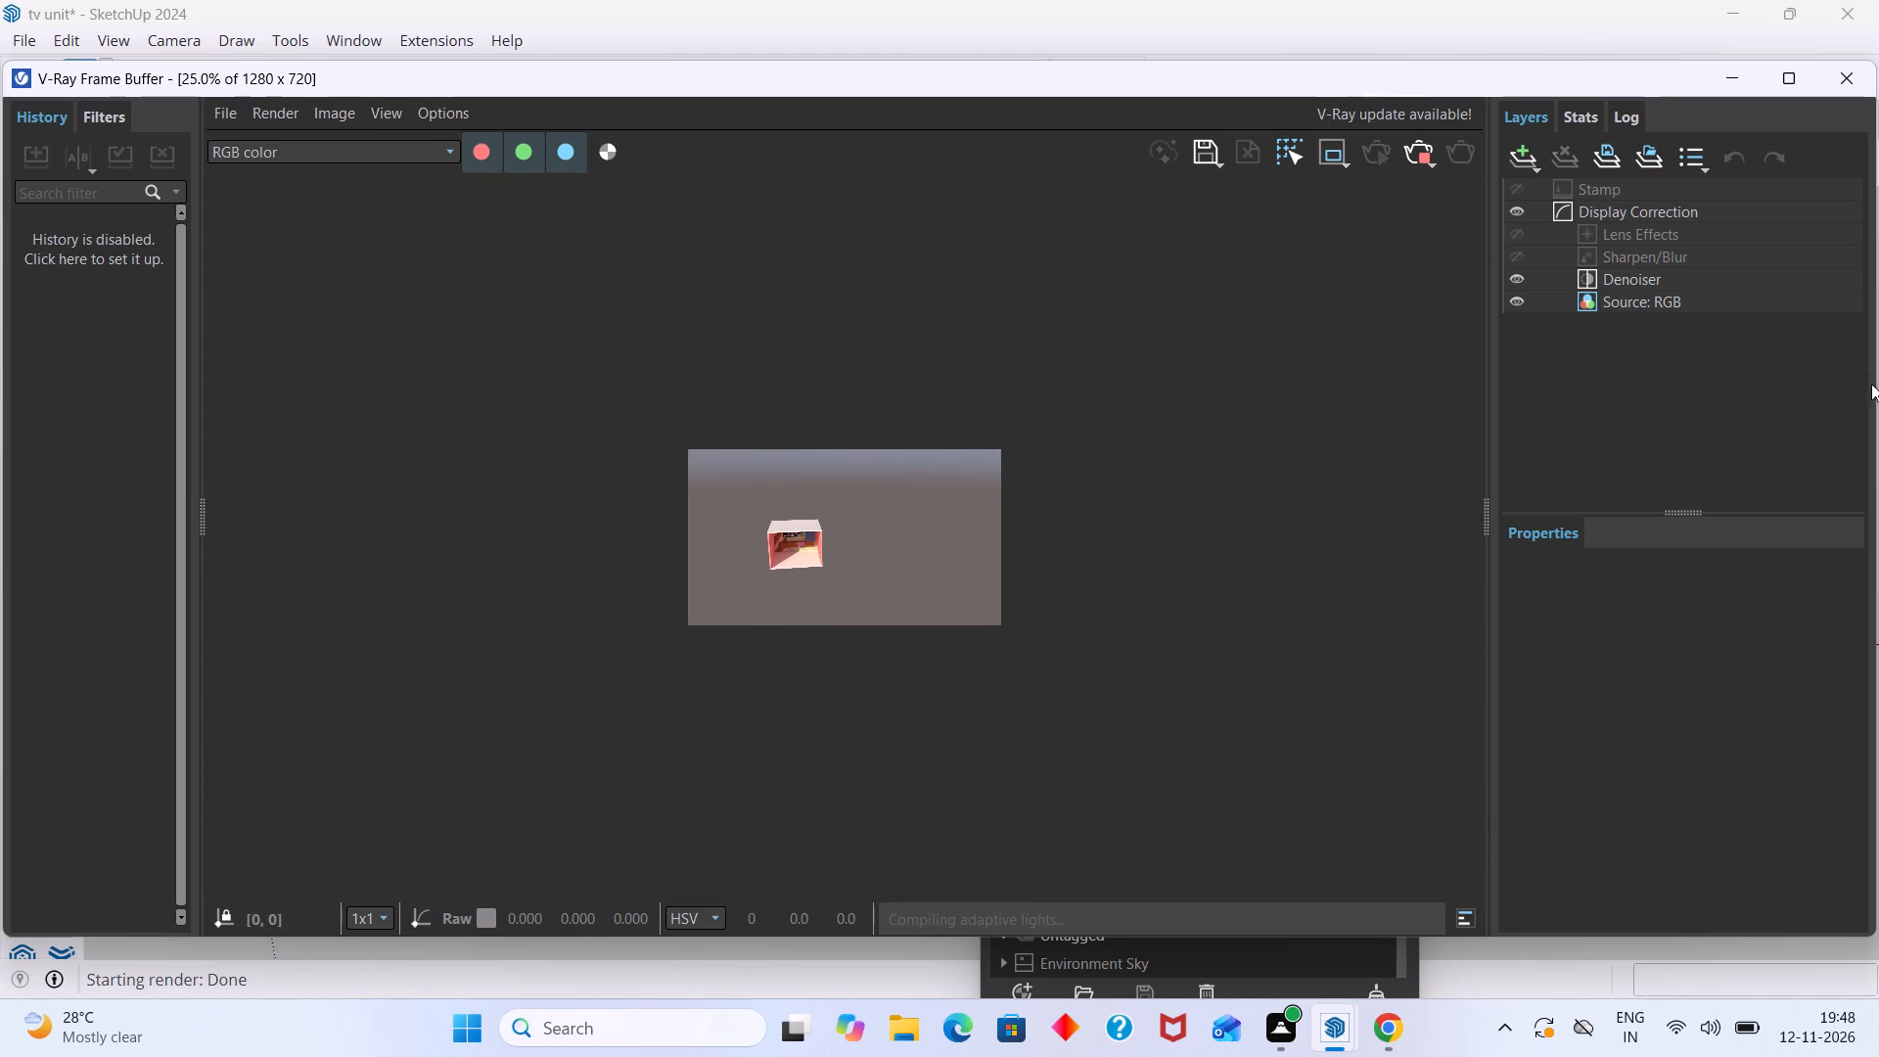
Narrow the V-Ray Frame Buffer window to about half the screen and place it beside the model so both are visible.
{"action": "left_click_drag", "start_coordinate": [1877, 399], "coordinate": [1220, 507]}
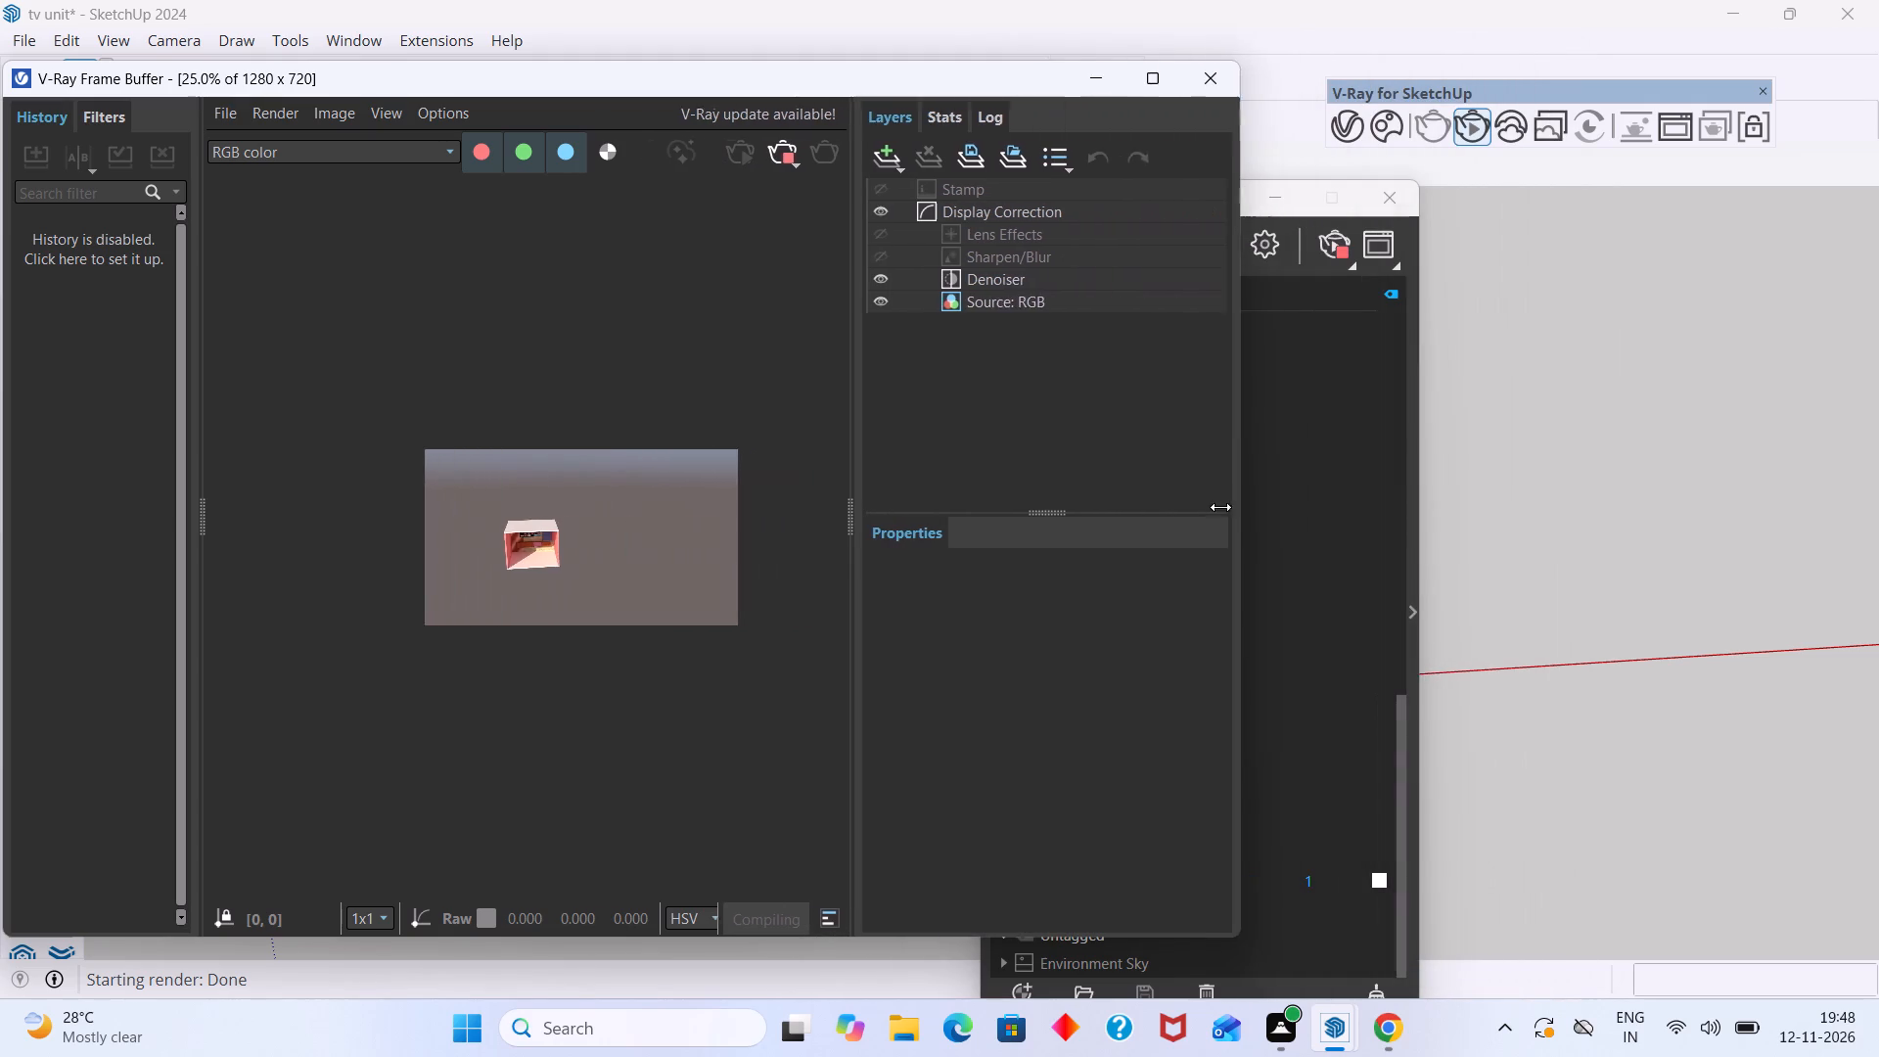
{"action": "left_click_drag", "start_coordinate": [1220, 507], "coordinate": [969, 504]}
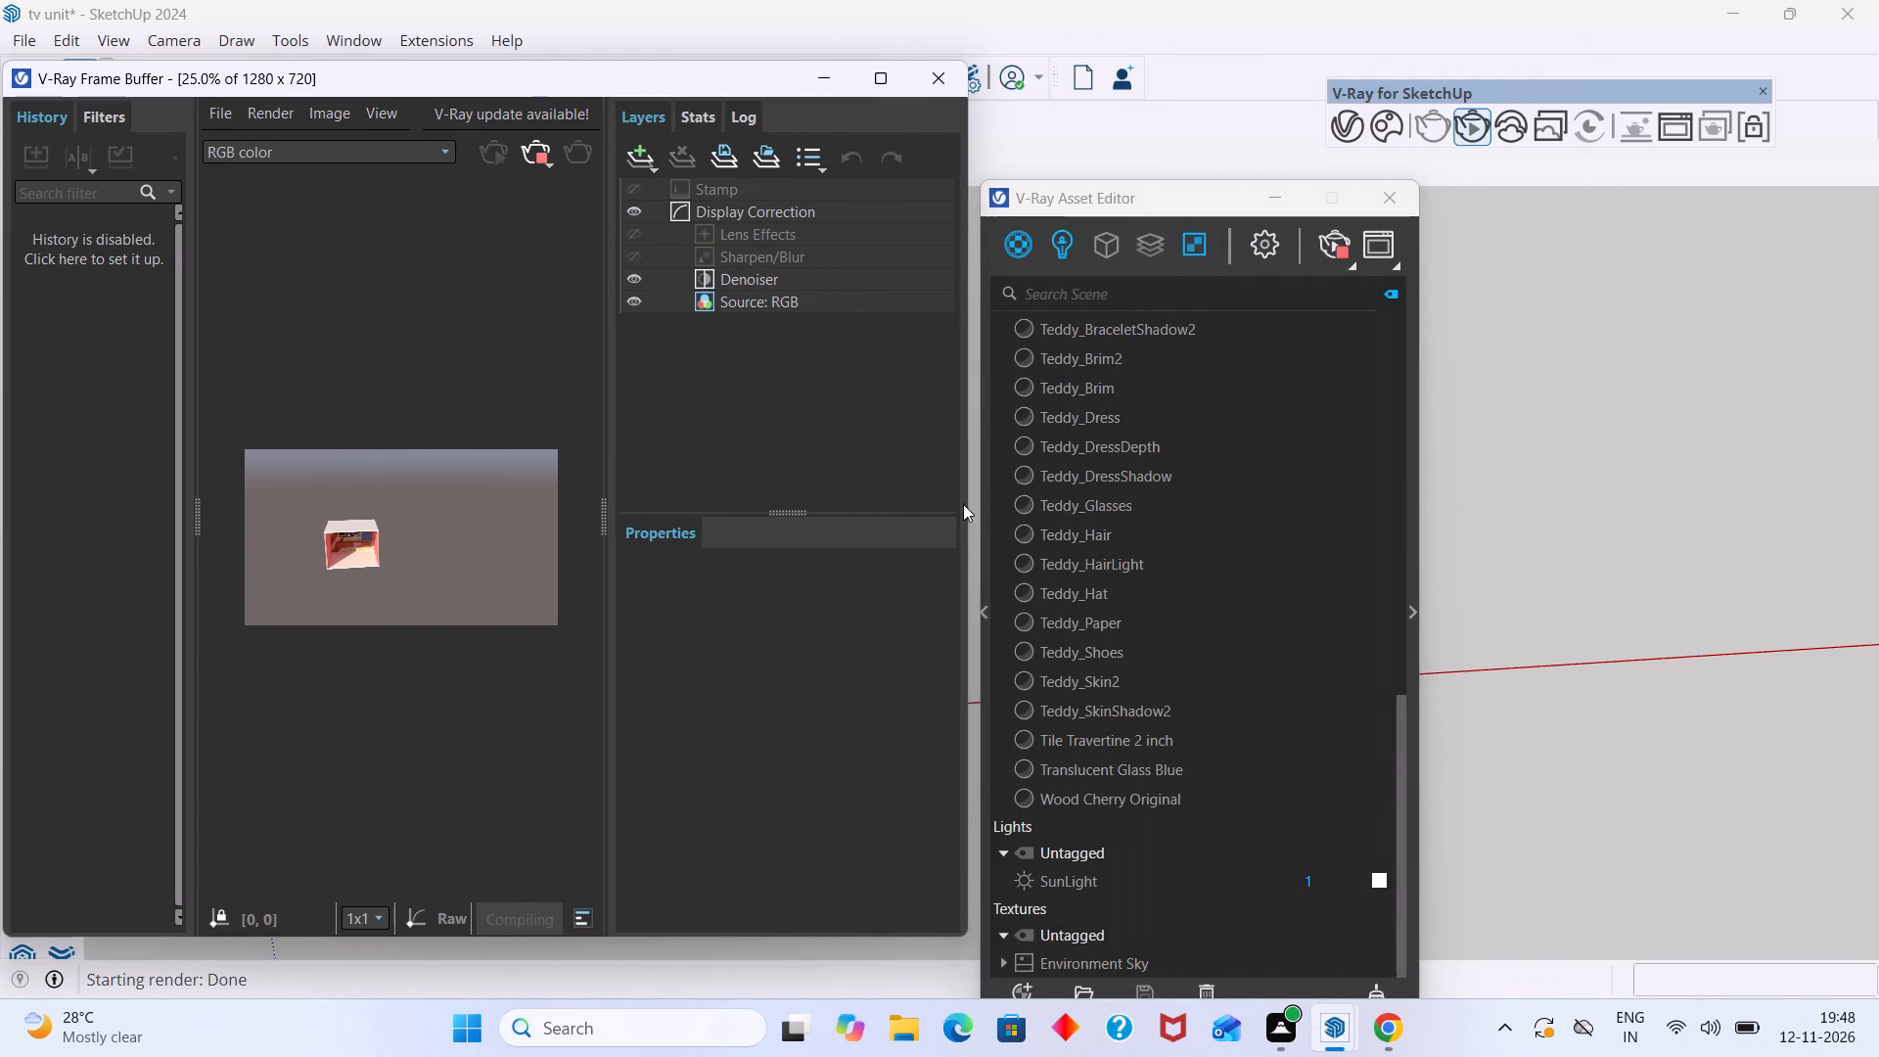
{"action": "left_click_drag", "start_coordinate": [959, 497], "coordinate": [941, 497]}
{"action": "left_click_drag", "start_coordinate": [966, 493], "coordinate": [954, 496]}
{"action": "left_click_drag", "start_coordinate": [975, 351], "coordinate": [691, 420]}
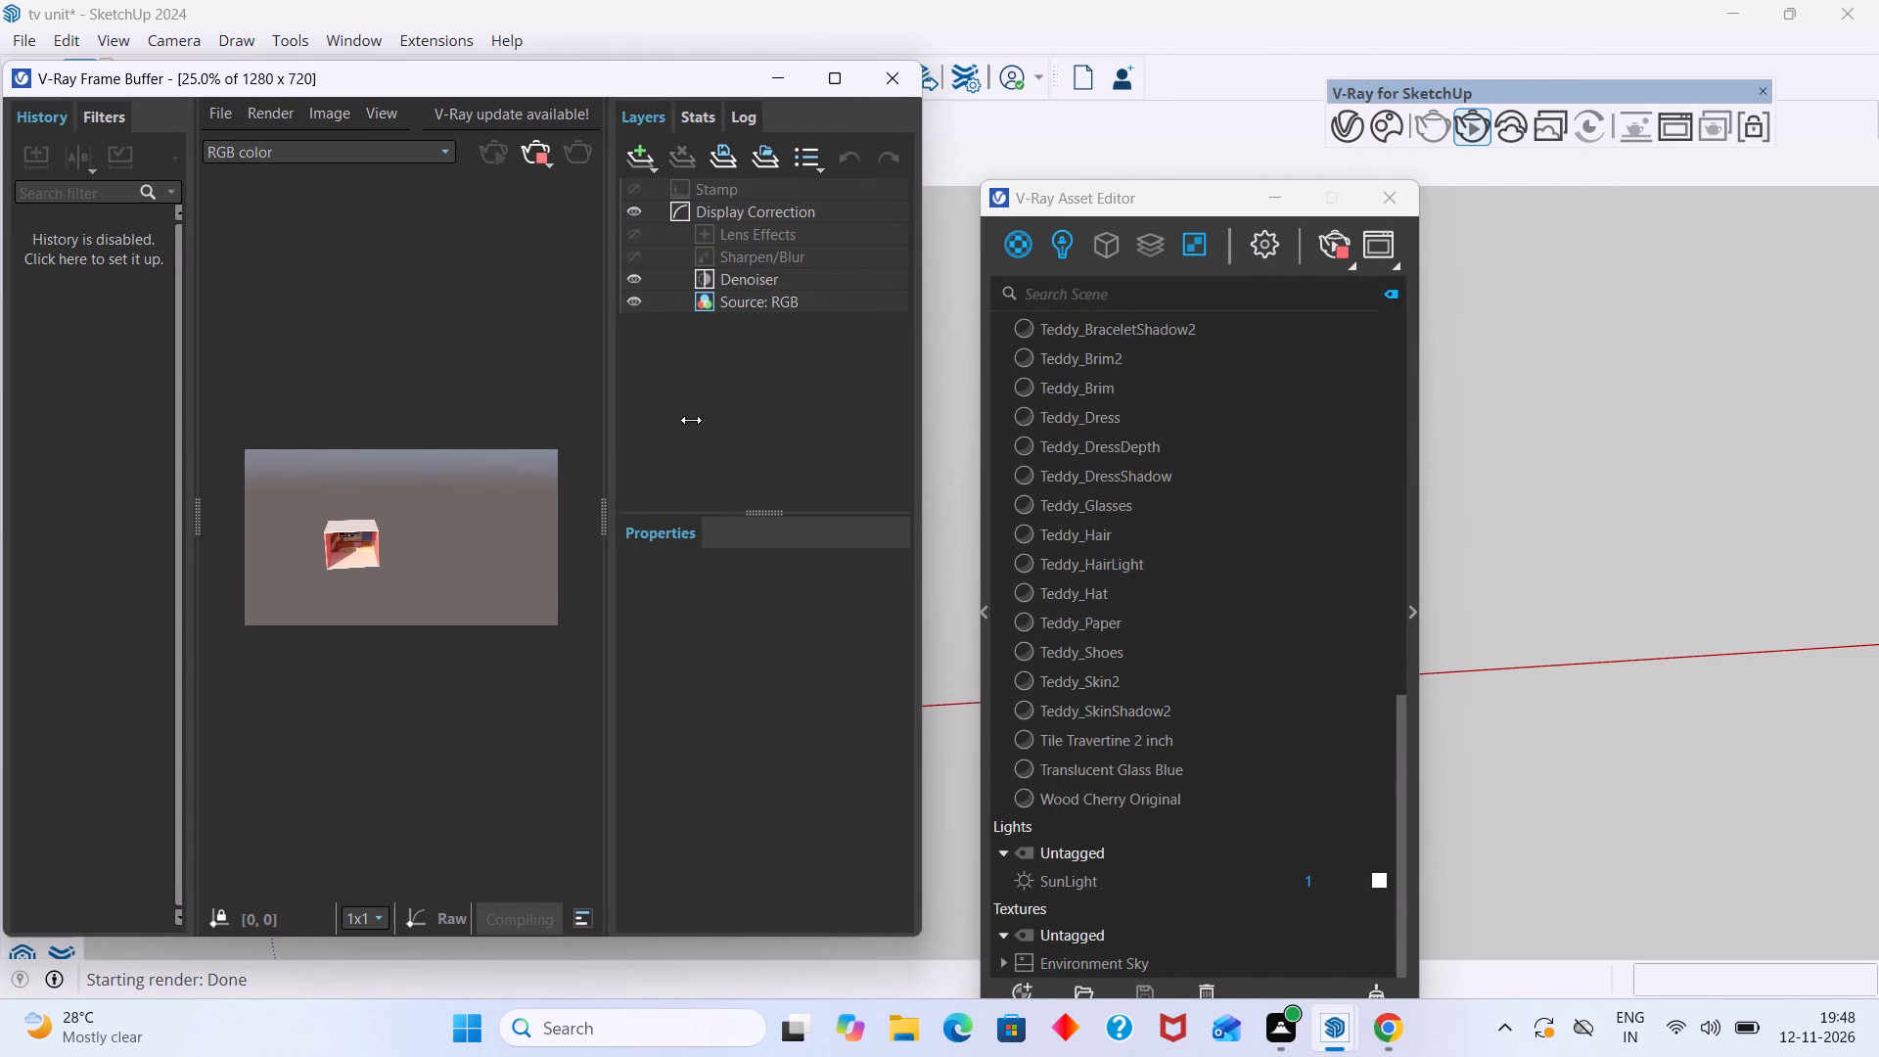
{"action": "left_click_drag", "start_coordinate": [691, 420], "coordinate": [715, 421]}
{"action": "left_click_drag", "start_coordinate": [922, 413], "coordinate": [866, 426]}
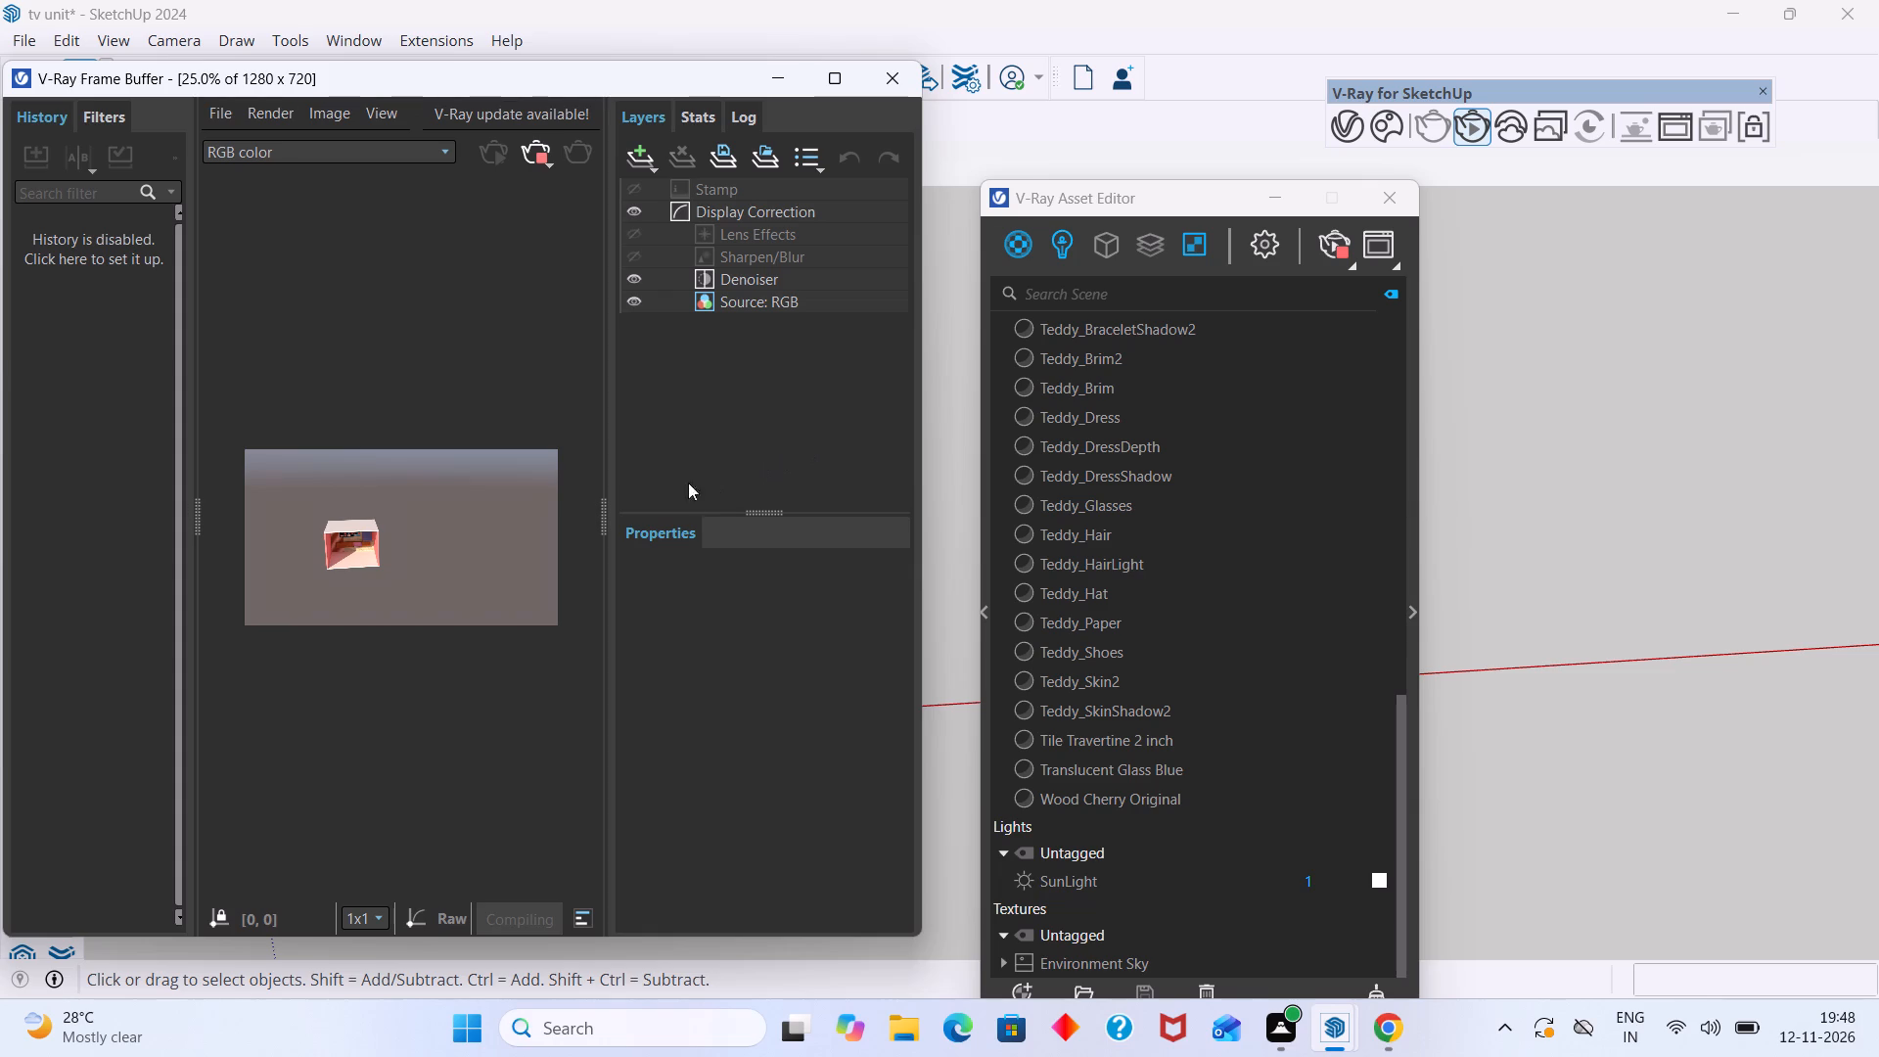
{"action": "left_click_drag", "start_coordinate": [0, 510], "coordinate": [56, 518]}
{"action": "left_click_drag", "start_coordinate": [56, 518], "coordinate": [63, 520]}
{"action": "left_click_drag", "start_coordinate": [0, 530], "coordinate": [158, 533]}
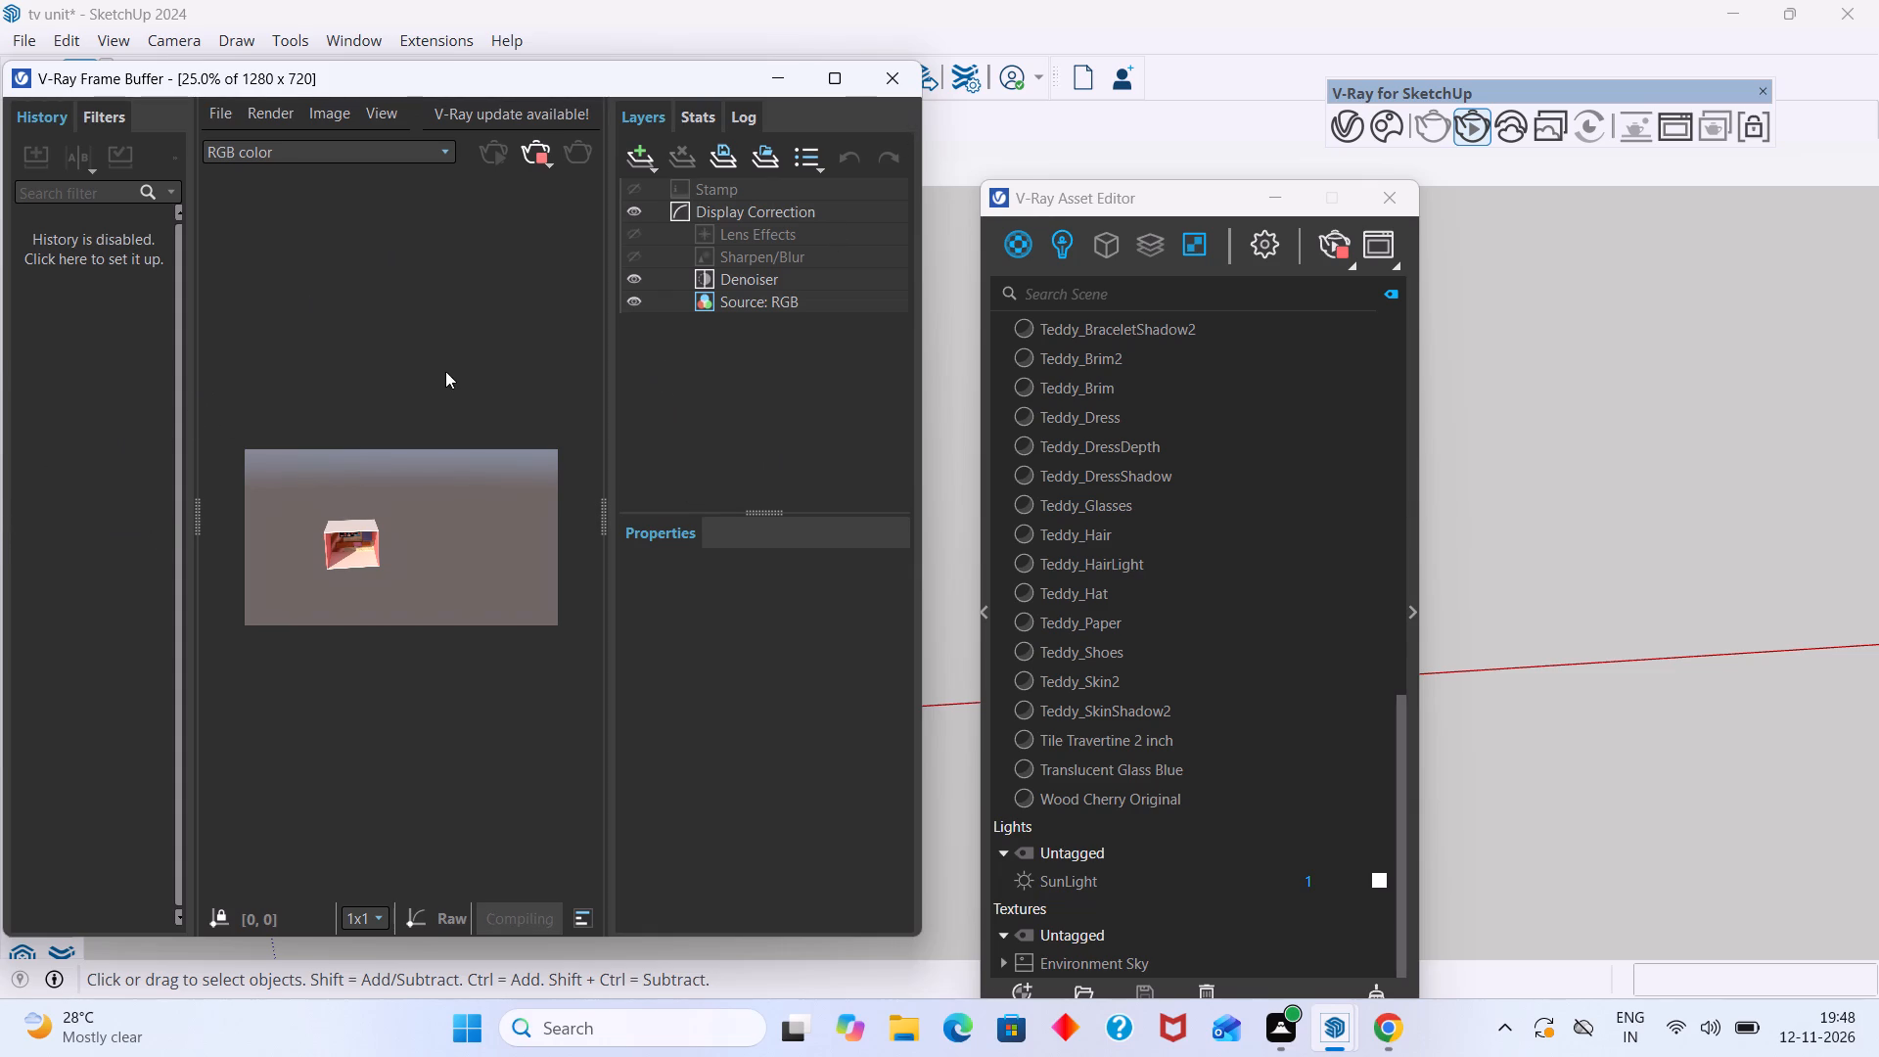
{"action": "left_click_drag", "start_coordinate": [445, 371], "coordinate": [734, 278]}
{"action": "left_click_drag", "start_coordinate": [580, 84], "coordinate": [1594, 207]}
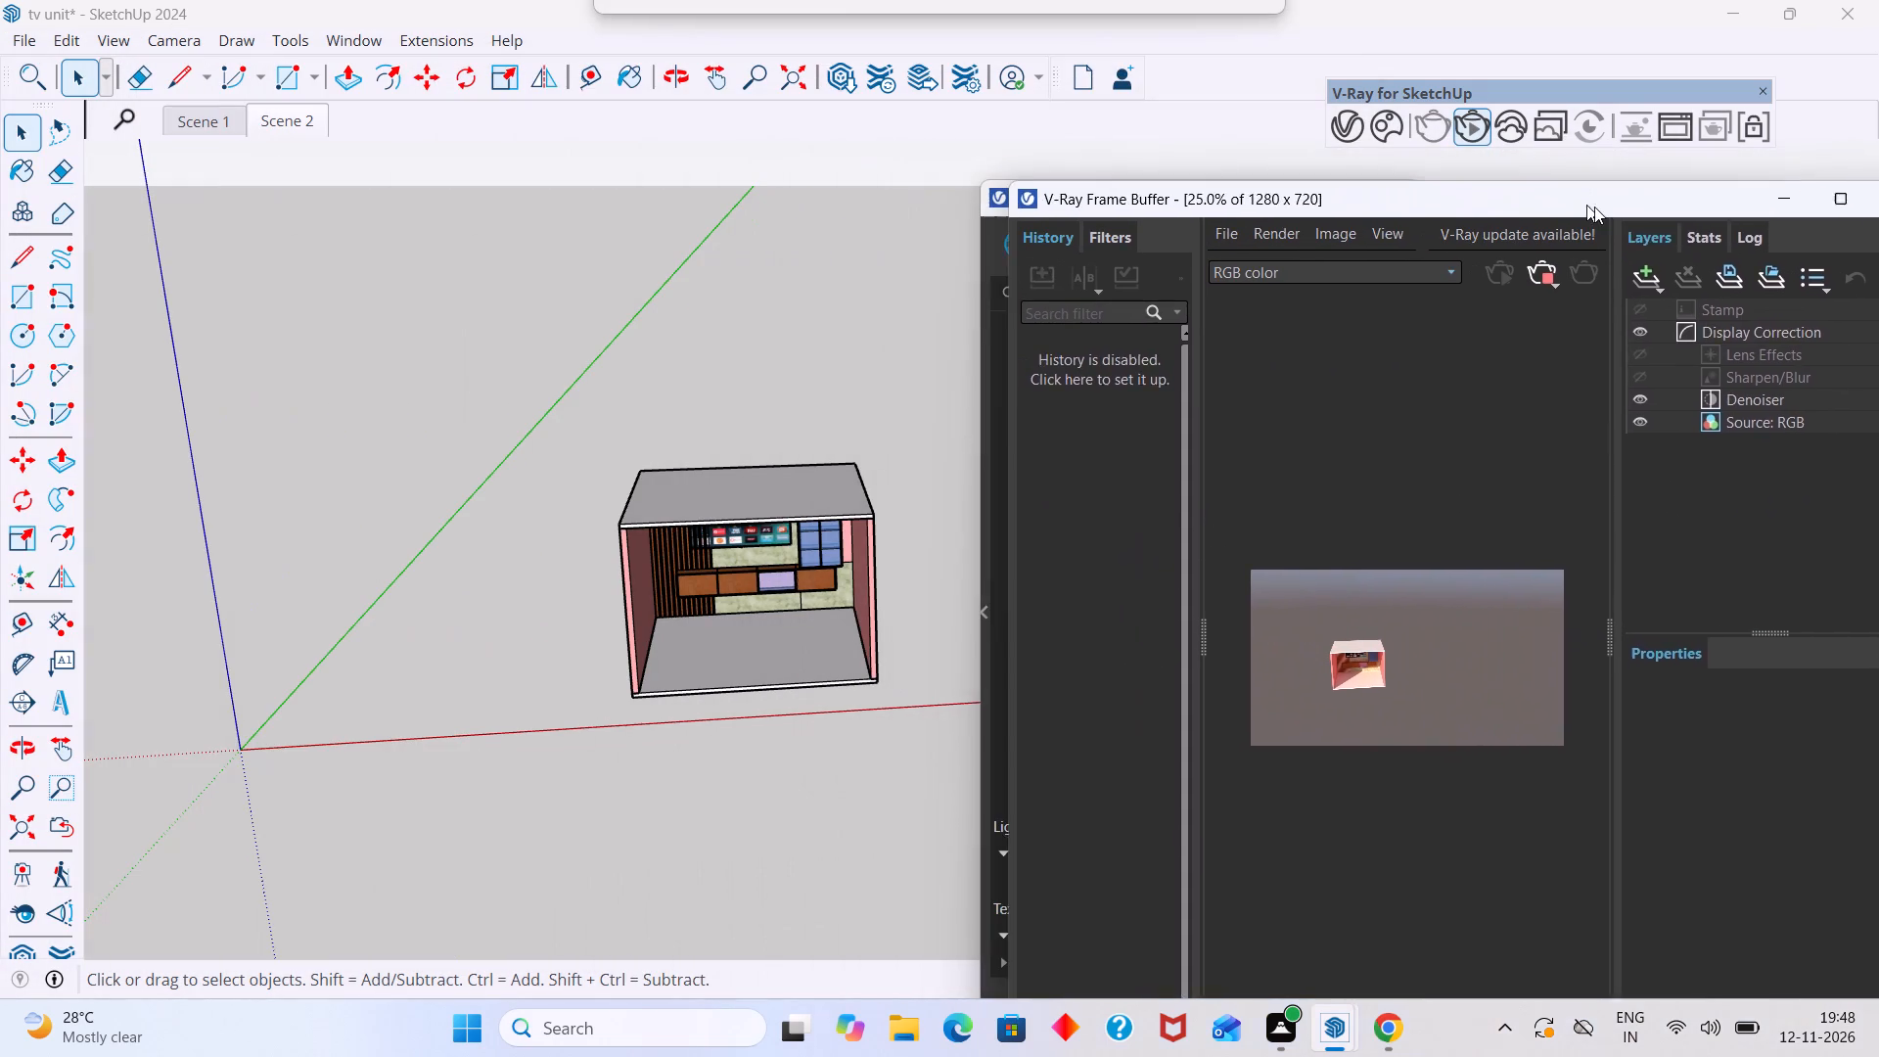
{"action": "left_click_drag", "start_coordinate": [1594, 207], "coordinate": [1557, 207]}
View the room from lower, more frontal and farther away, and examine how the interactive render follows the model view.
{"action": "scroll", "coordinate": [944, 556], "scroll_direction": "down", "scroll_amount": 4}
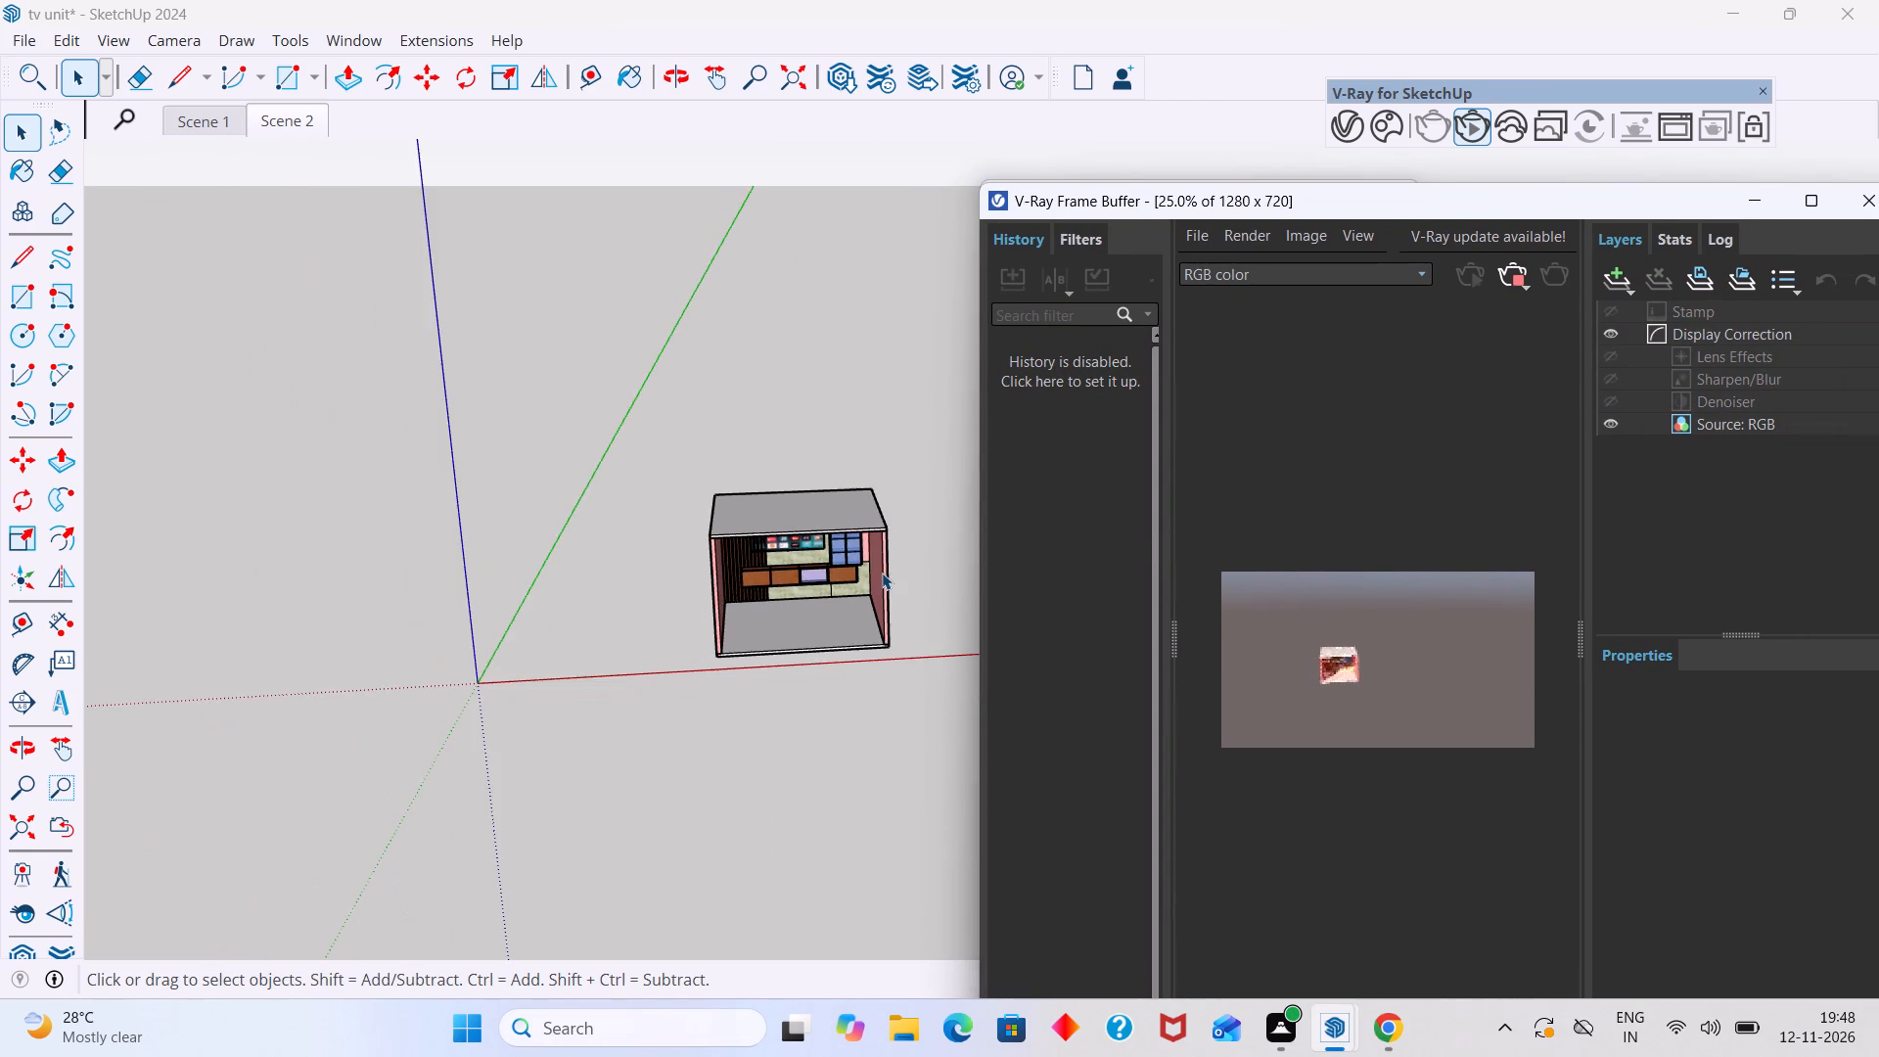
{"action": "middle_click_drag", "start_coordinate": [882, 573], "coordinate": [927, 478]}
{"action": "scroll", "coordinate": [1315, 637], "scroll_direction": "up", "scroll_amount": 3}
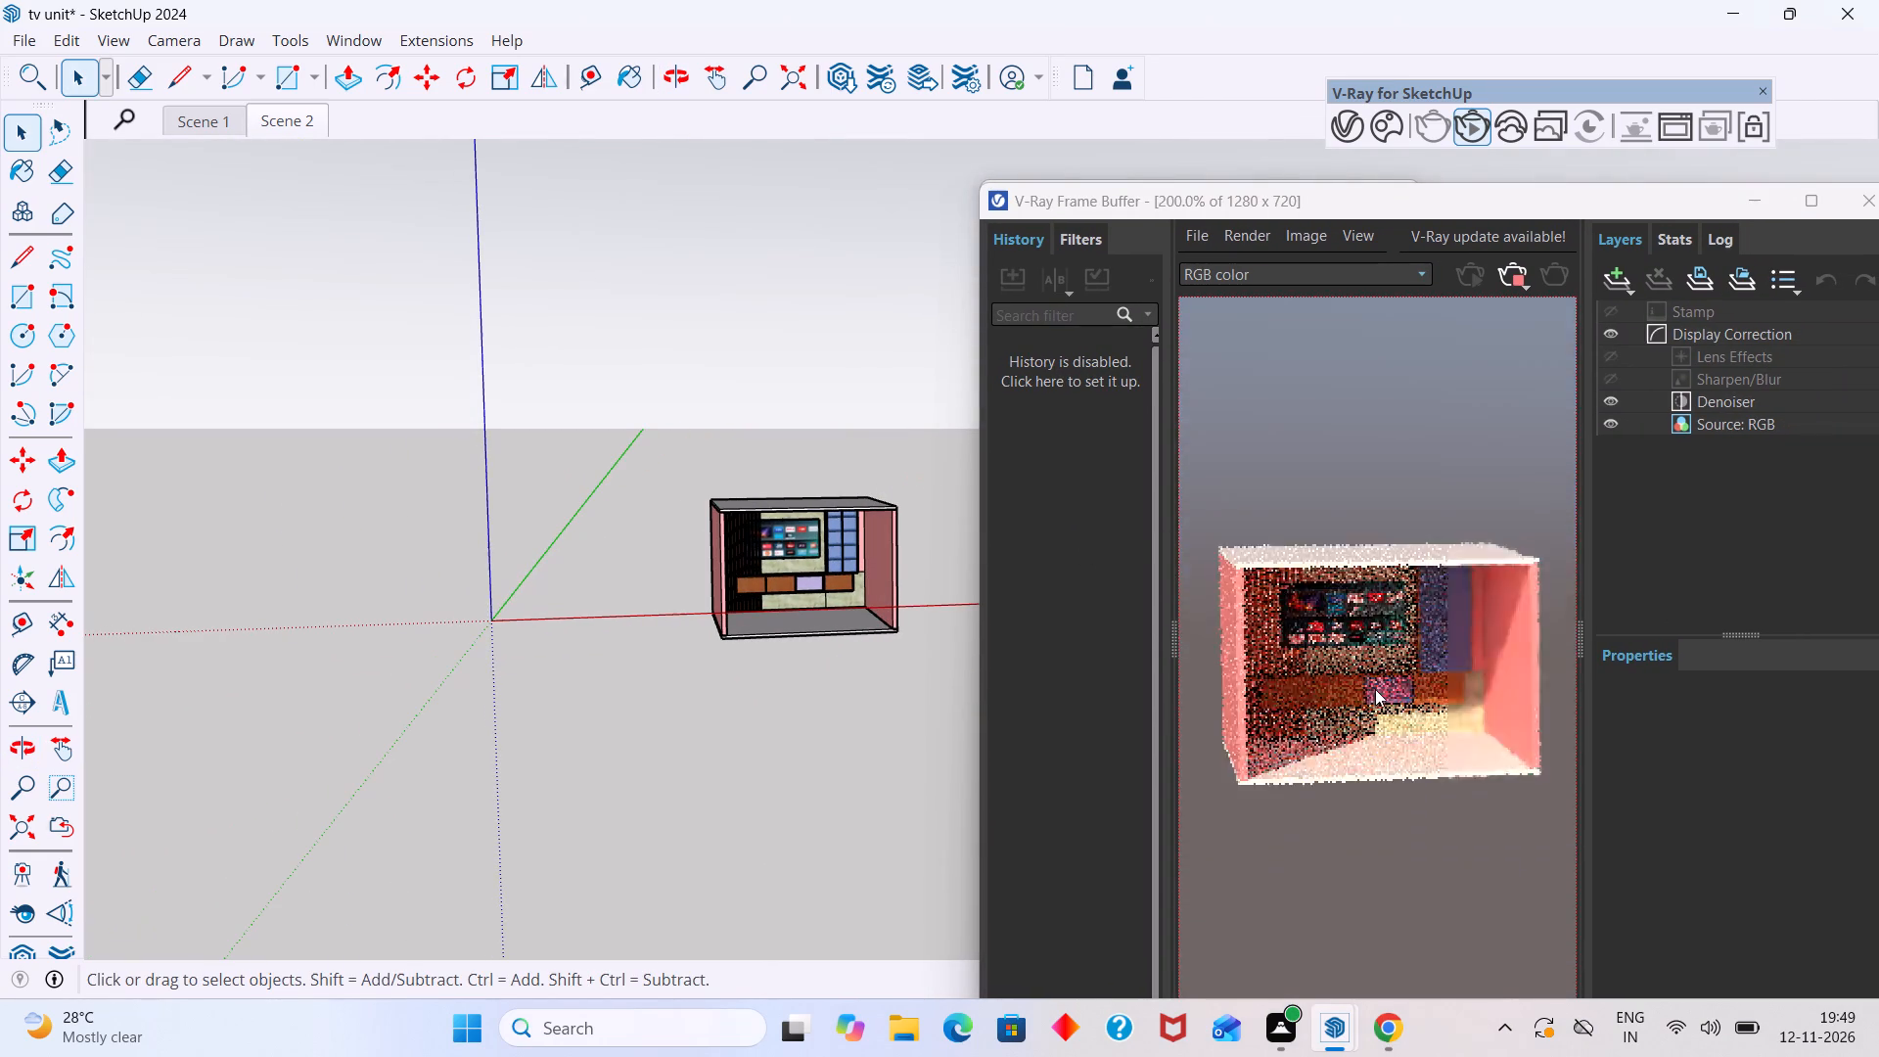
{"action": "scroll", "coordinate": [1375, 689], "scroll_direction": "up", "scroll_amount": 1}
{"action": "scroll", "coordinate": [1377, 689], "scroll_direction": "down", "scroll_amount": 1}
{"action": "middle_click_drag", "start_coordinate": [1378, 683], "coordinate": [1348, 639]}
{"action": "scroll", "coordinate": [1339, 621], "scroll_direction": "up", "scroll_amount": 1}
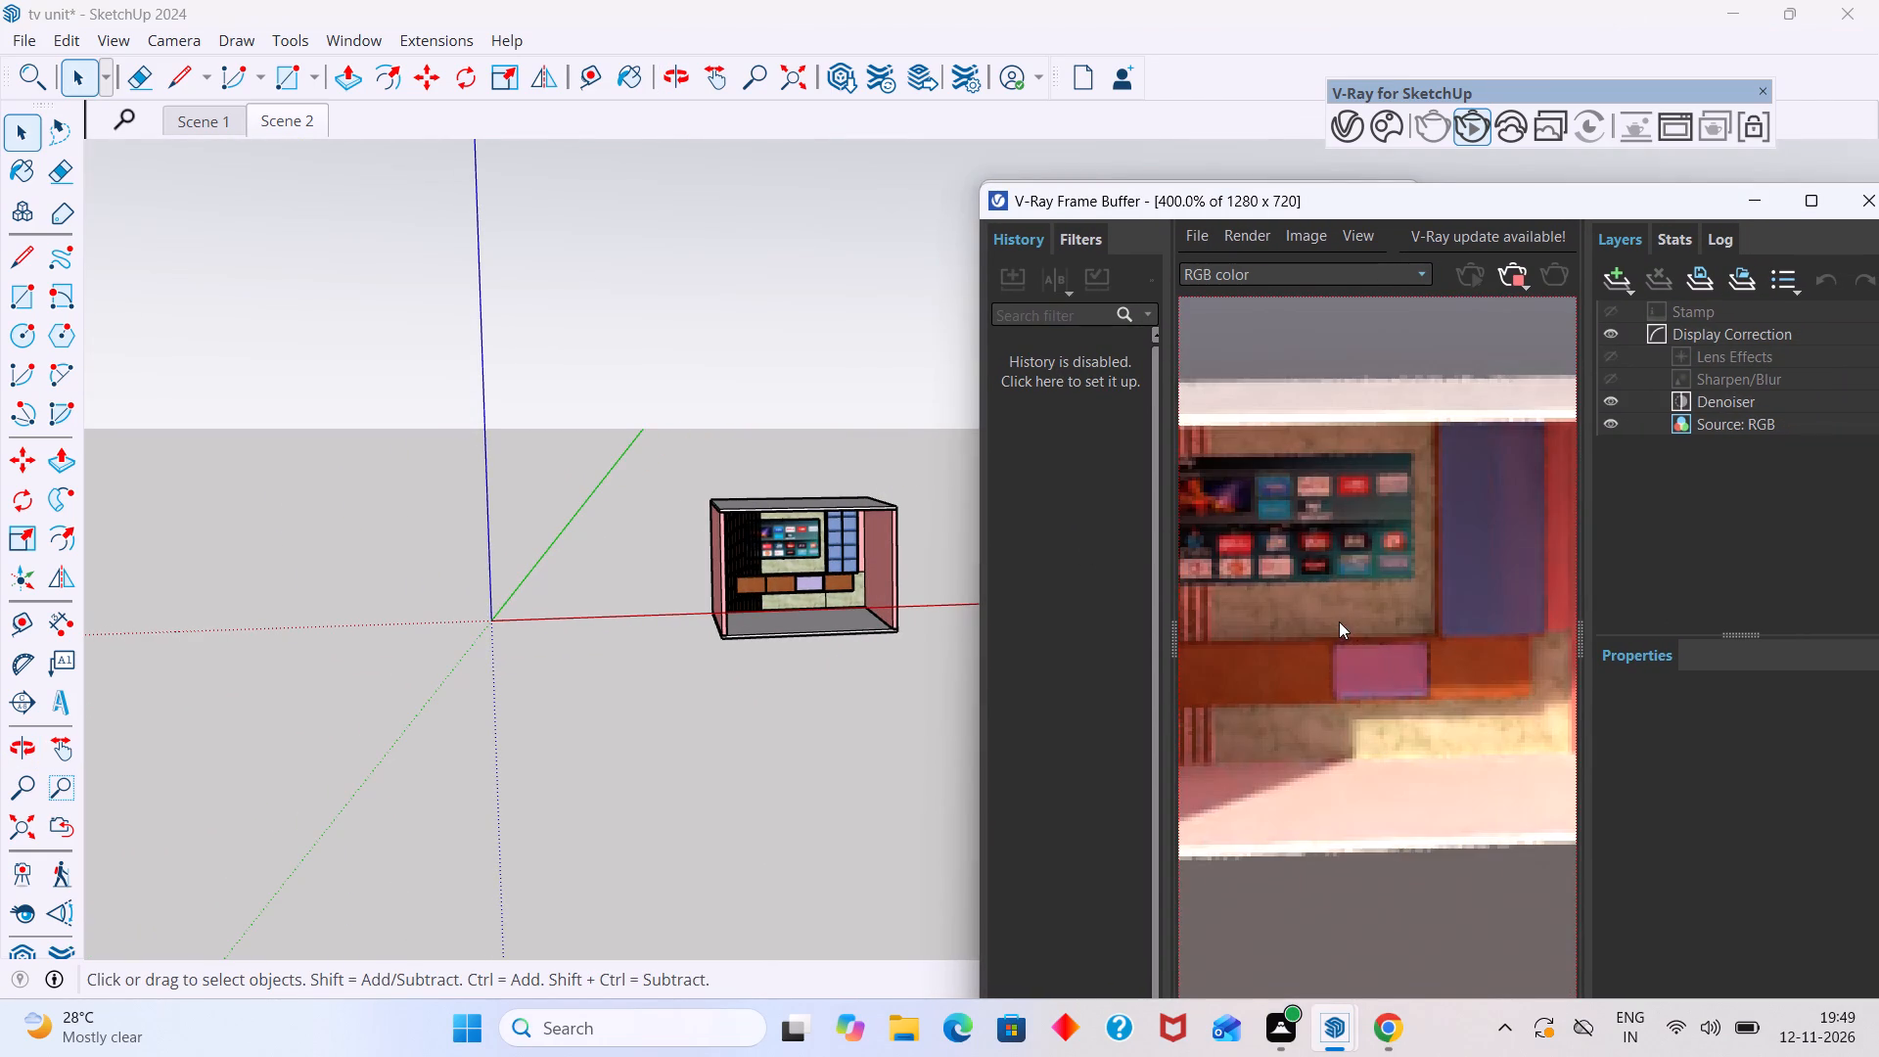
{"action": "scroll", "coordinate": [857, 602], "scroll_direction": "up", "scroll_amount": 2}
{"action": "middle_click_drag", "start_coordinate": [855, 602], "coordinate": [799, 599]}
{"action": "scroll", "coordinate": [802, 591], "scroll_direction": "down", "scroll_amount": 4}
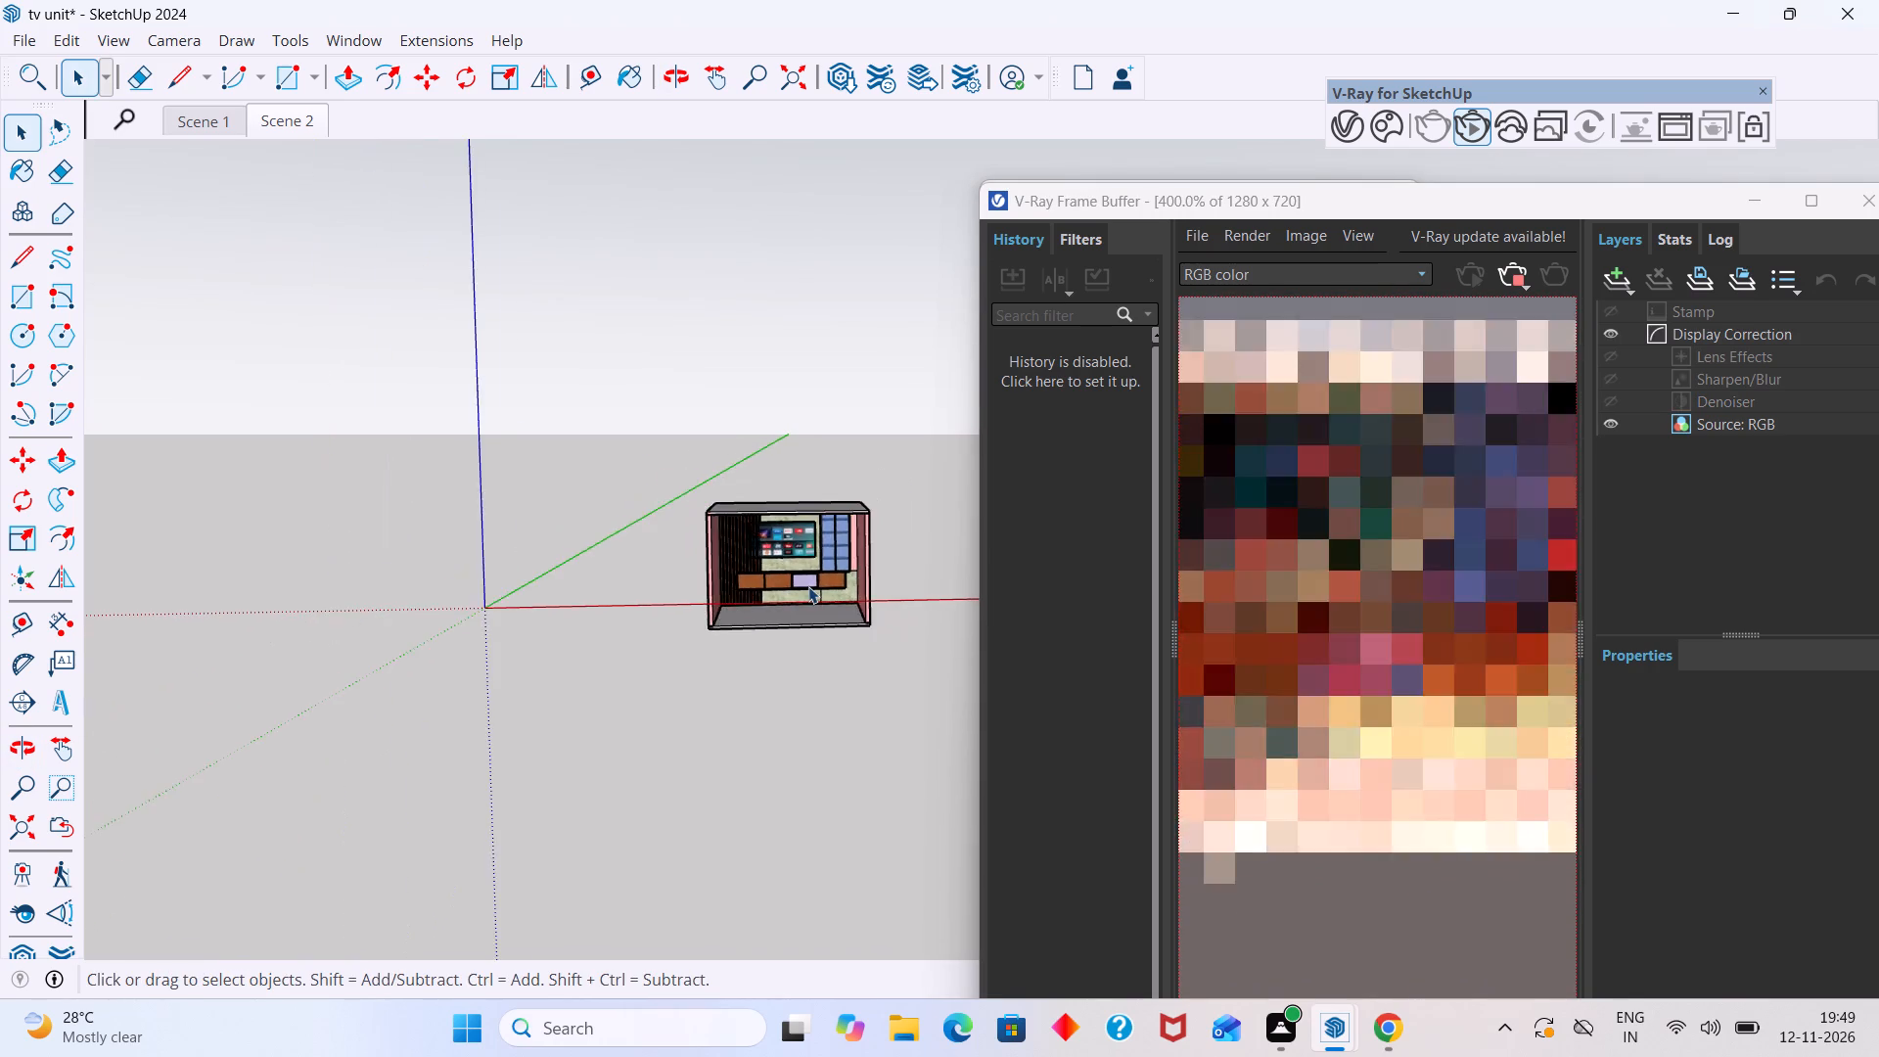
{"action": "scroll", "coordinate": [808, 586], "scroll_direction": "down", "scroll_amount": 6}
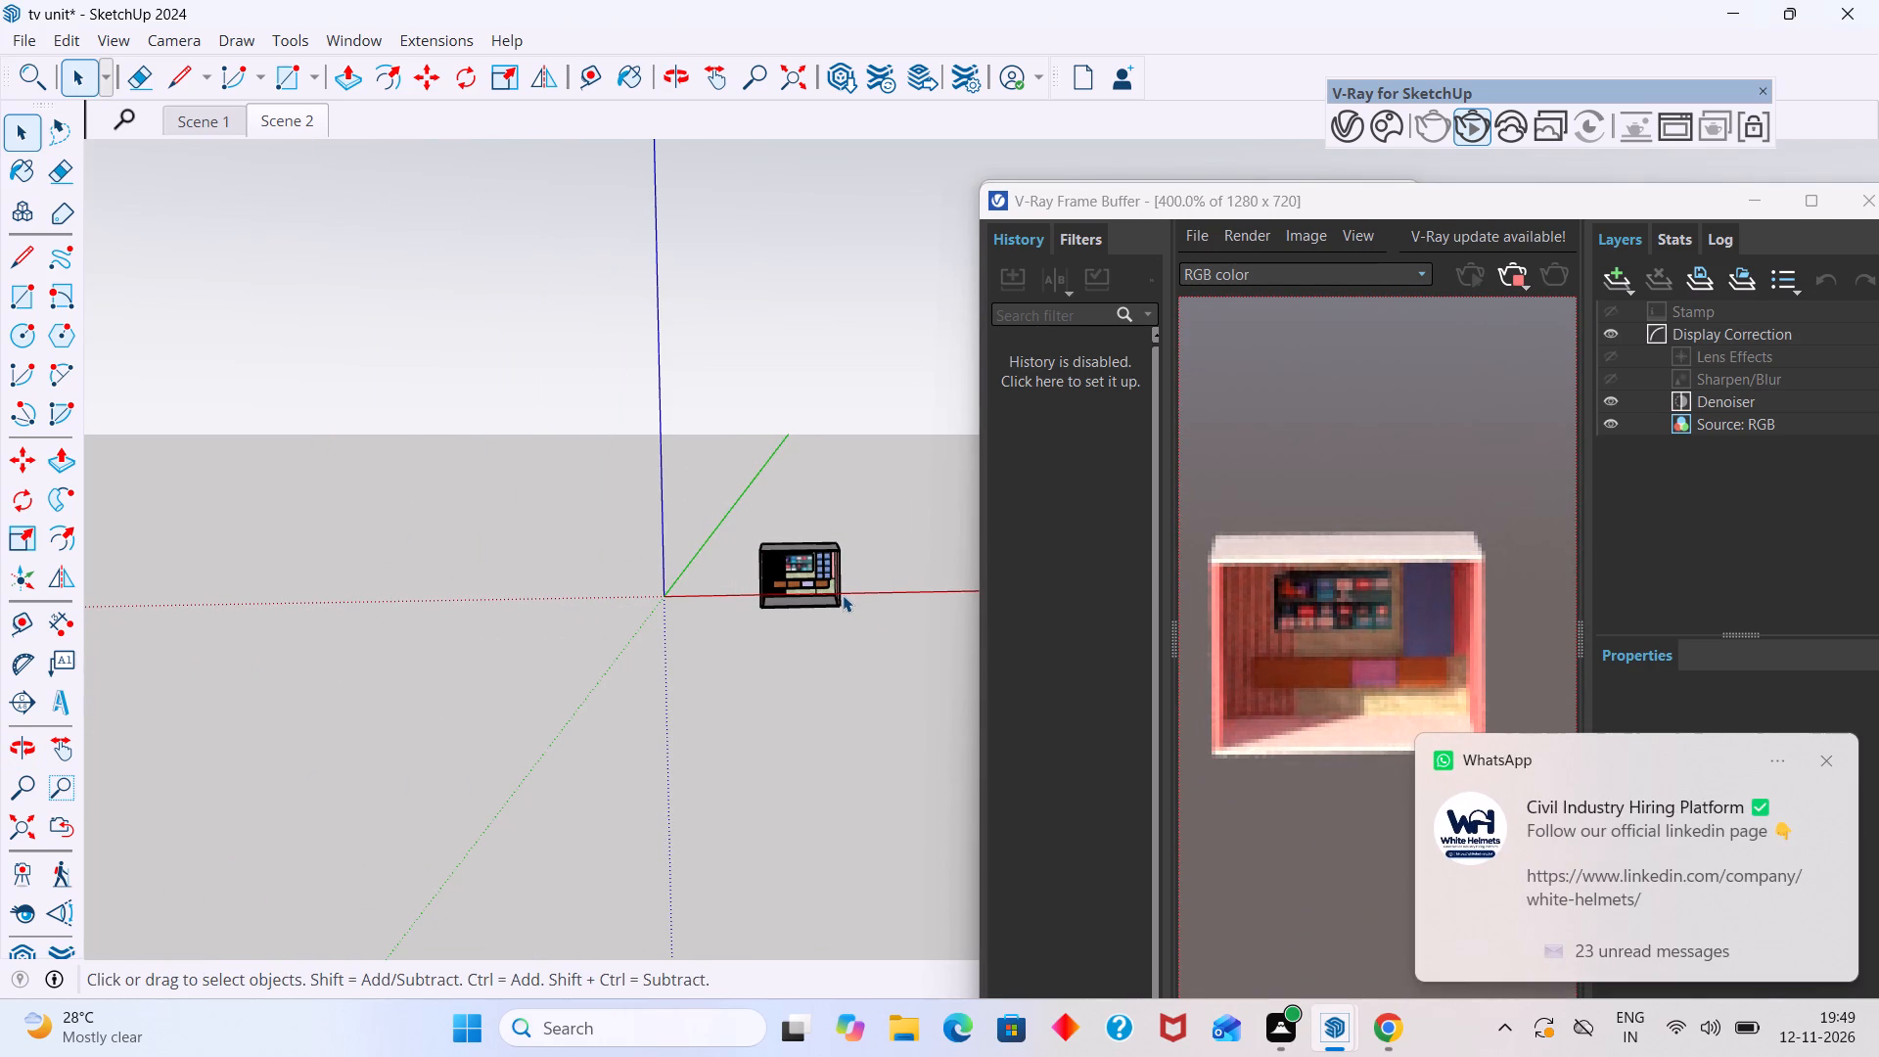
{"action": "left_click", "coordinate": [1823, 759]}
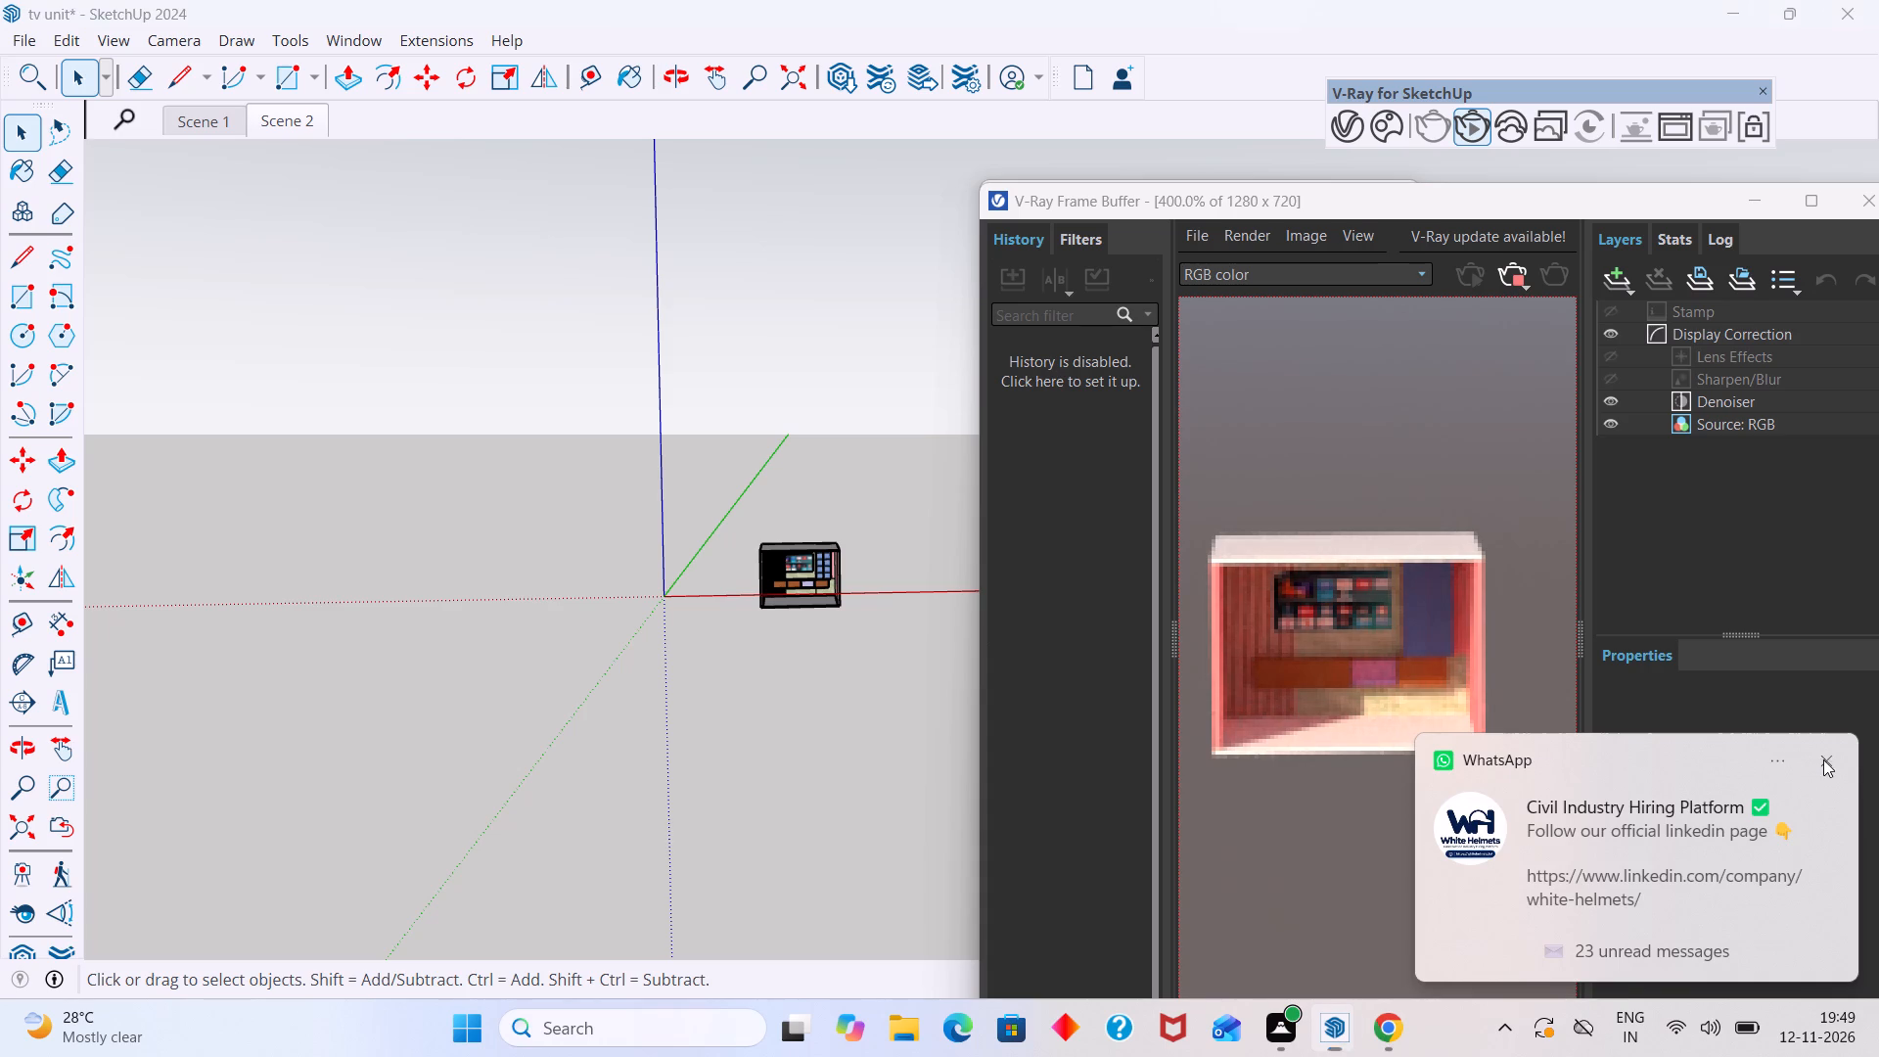
{"action": "scroll", "coordinate": [1281, 485], "scroll_direction": "down", "scroll_amount": 3}
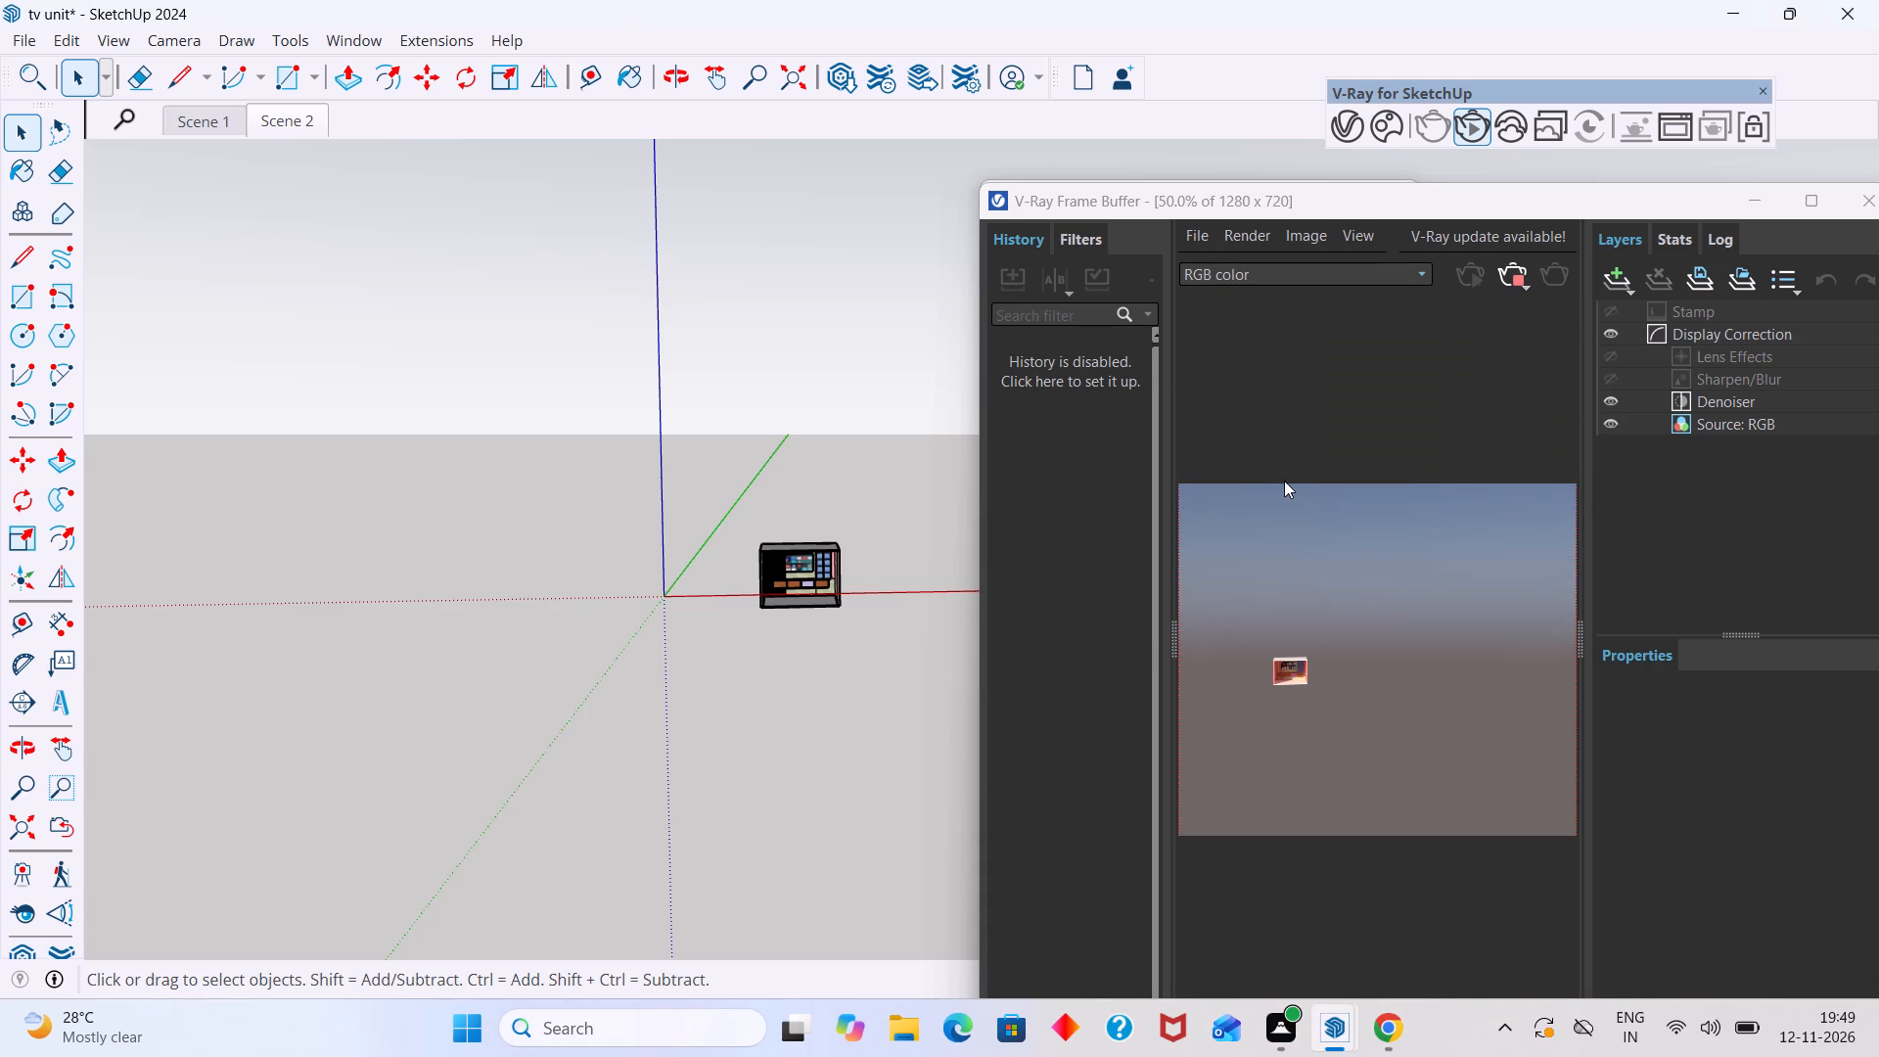
Reduce the V-Ray Frame Buffer window's height and move it fully onto the screen, over the lower part of the Asset Editor.
{"action": "left_click_drag", "start_coordinate": [1477, 182], "coordinate": [1366, 366]}
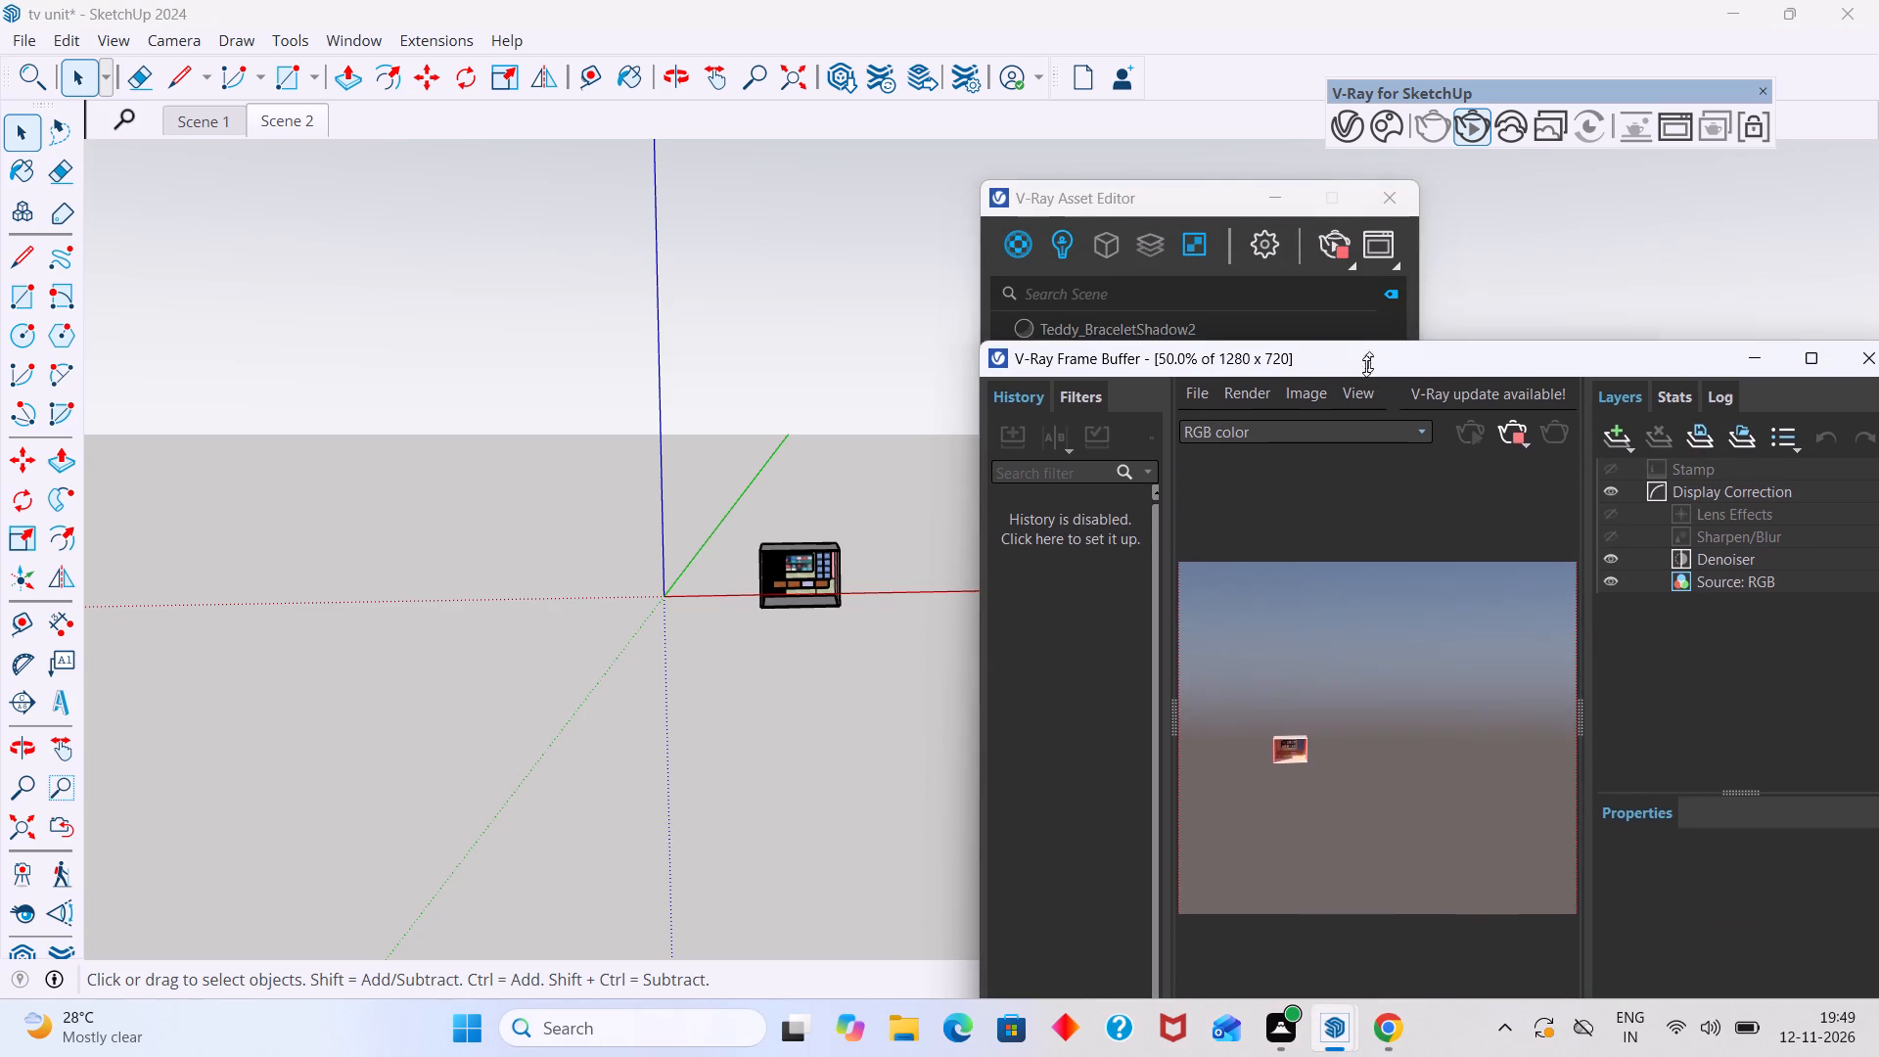
{"action": "left_click_drag", "start_coordinate": [1366, 366], "coordinate": [1312, 643]}
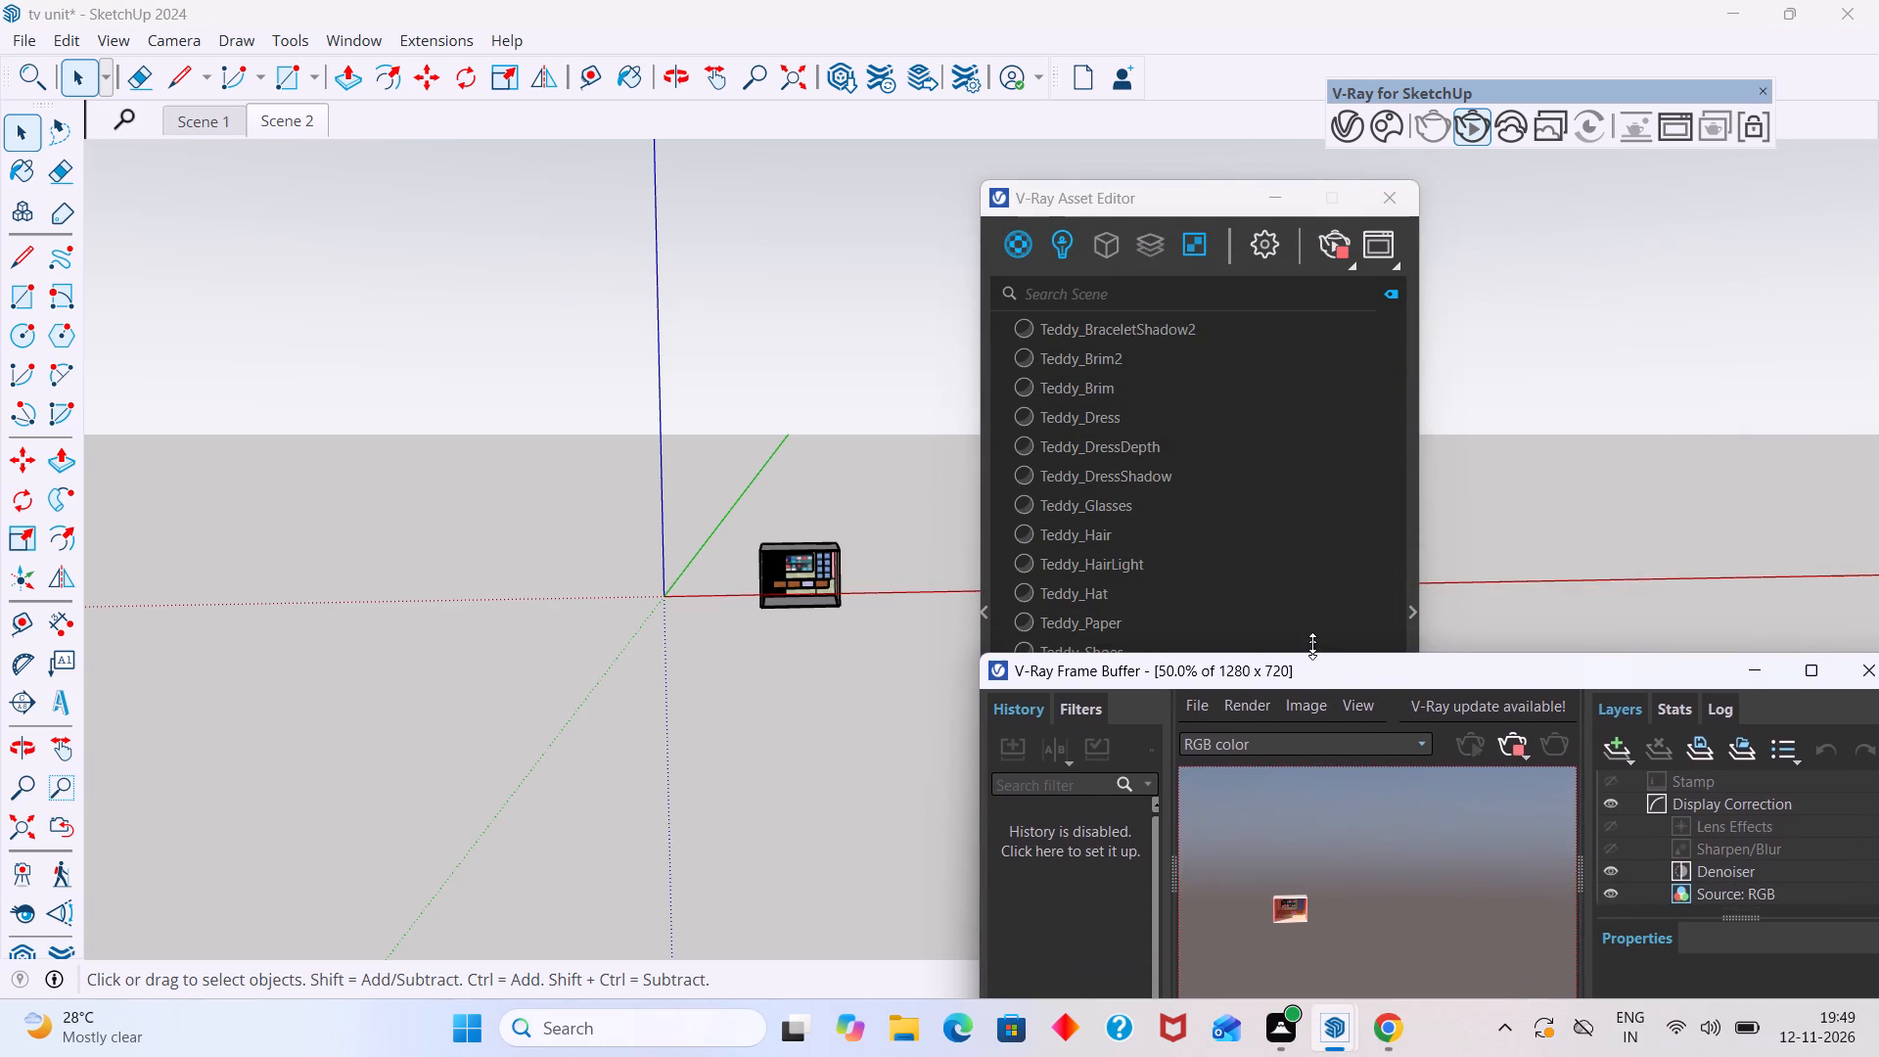
{"action": "left_click_drag", "start_coordinate": [1312, 643], "coordinate": [1317, 607]}
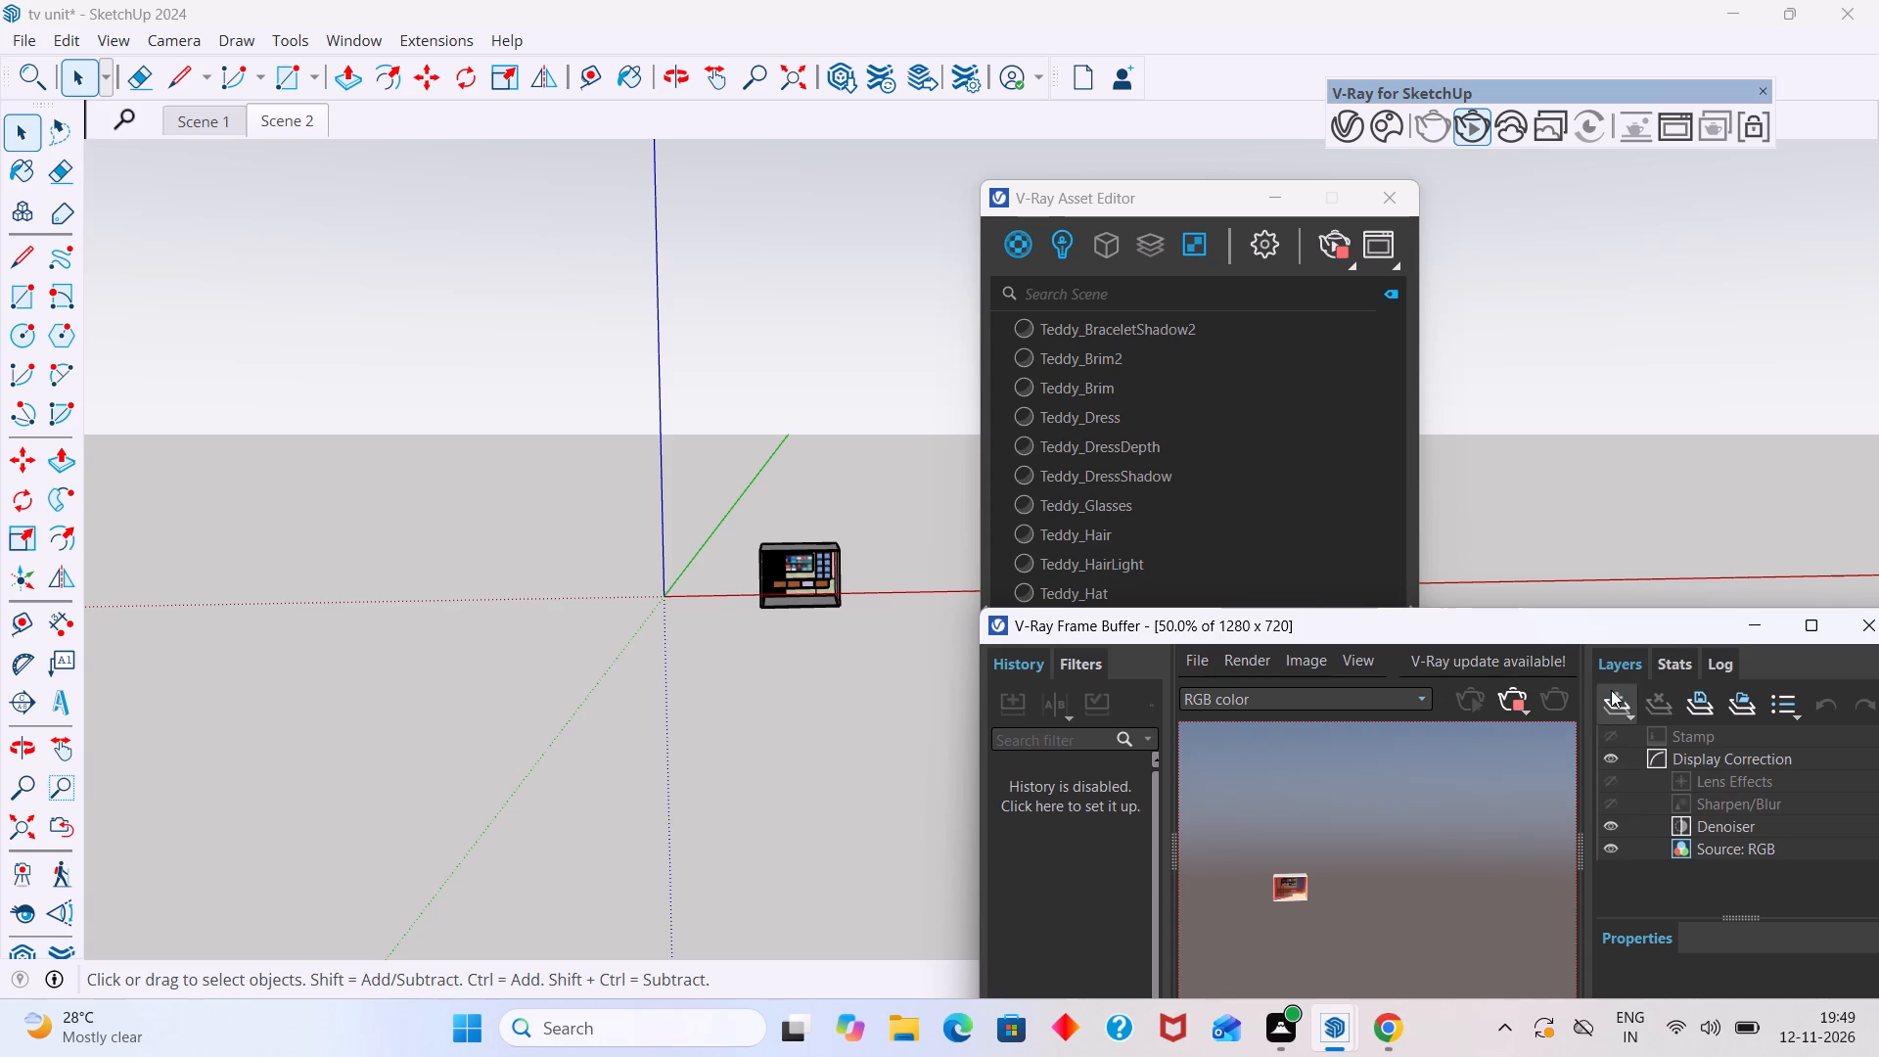
{"action": "left_click_drag", "start_coordinate": [1668, 620], "coordinate": [1432, 524]}
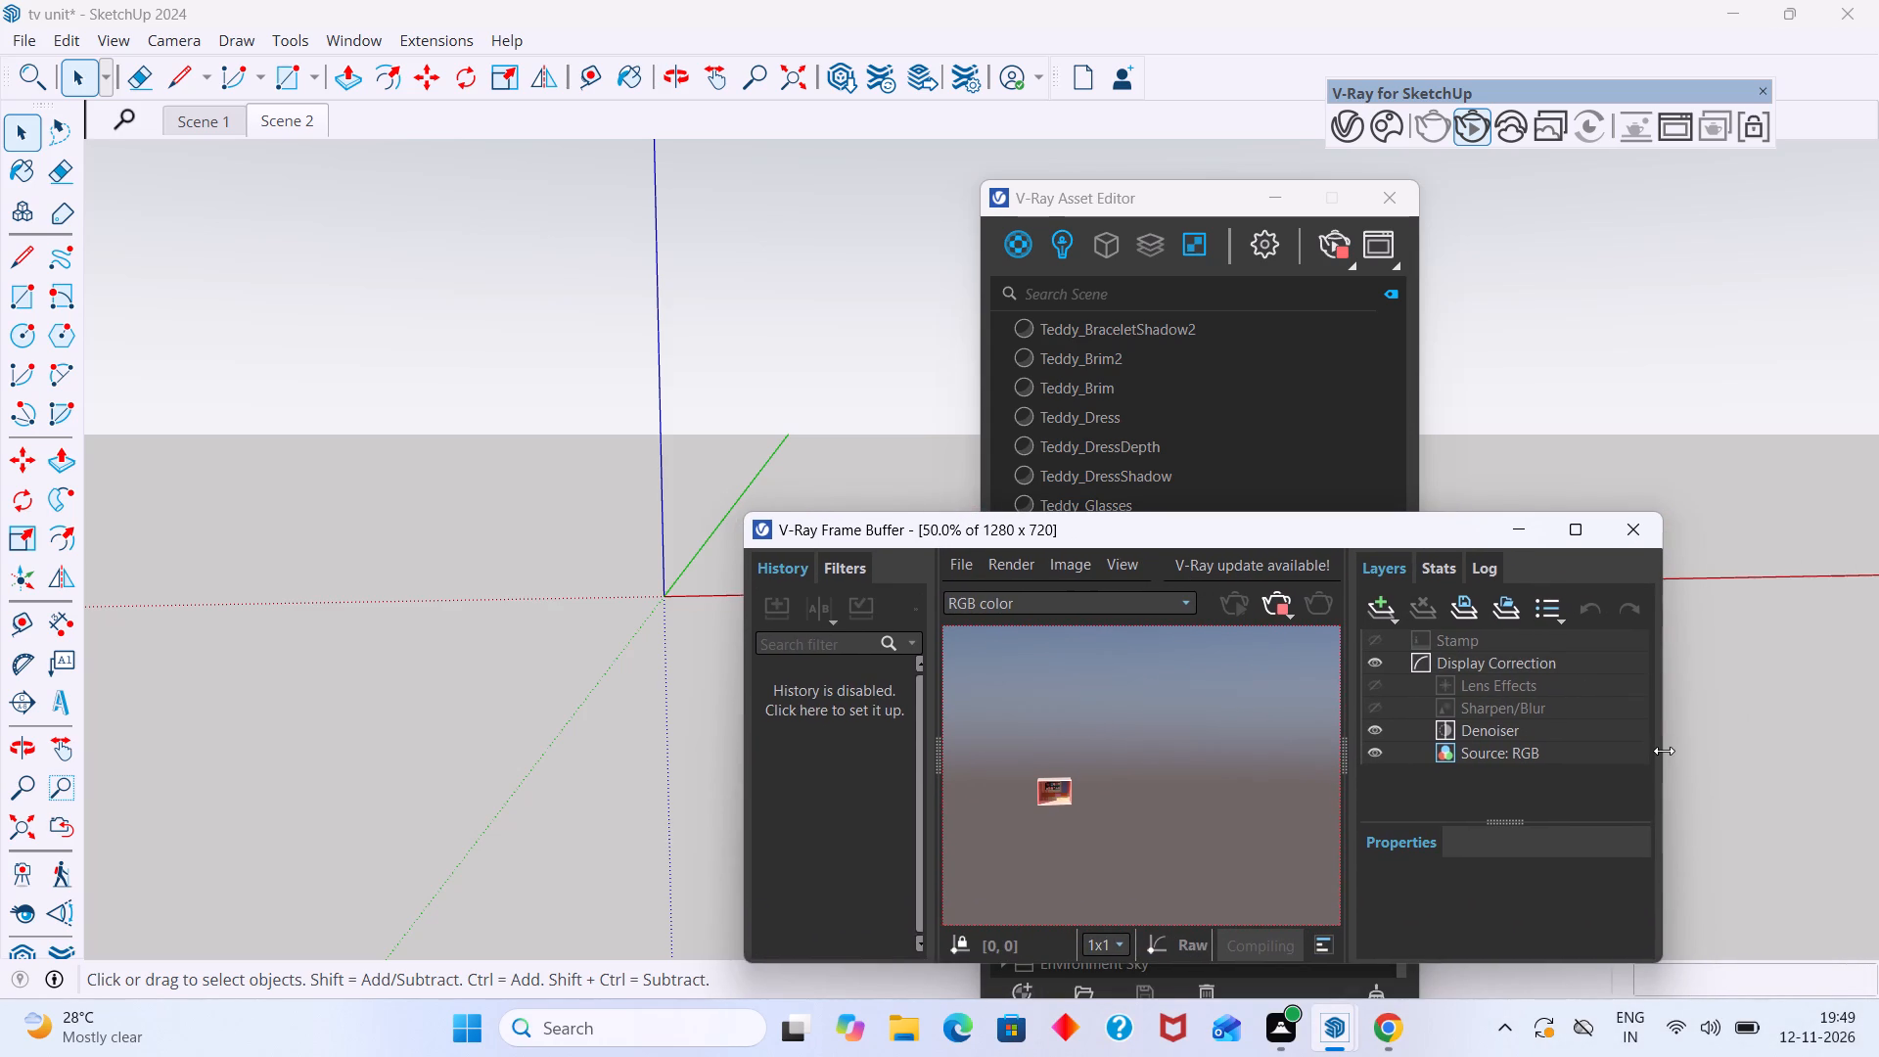
{"action": "left_click_drag", "start_coordinate": [1664, 756], "coordinate": [1557, 758]}
Examine the rendered room in the V-Ray Frame Buffer at different magnifications, shifting the image within its viewport.
{"action": "scroll", "coordinate": [1226, 769], "scroll_direction": "down", "scroll_amount": 2}
{"action": "scroll", "coordinate": [1149, 772], "scroll_direction": "up", "scroll_amount": 3}
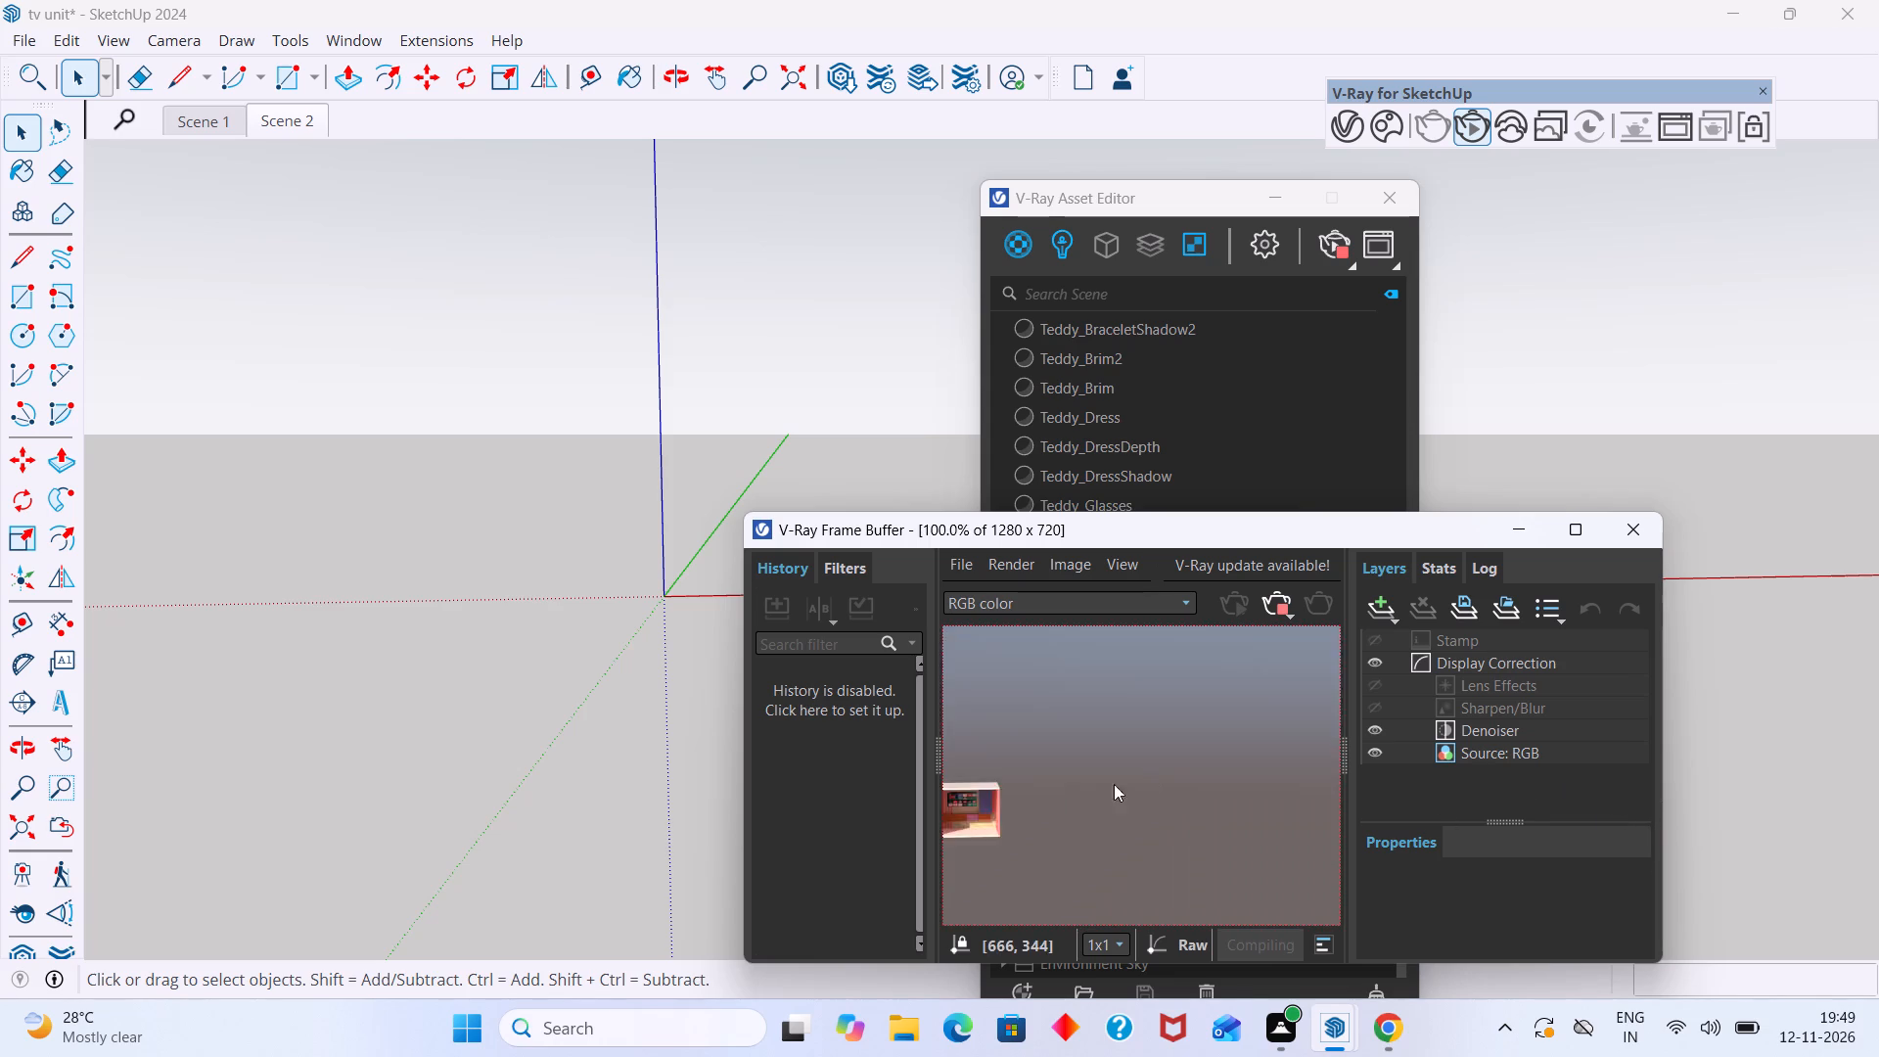
{"action": "scroll", "coordinate": [1114, 784], "scroll_direction": "up", "scroll_amount": 3}
{"action": "scroll", "coordinate": [1090, 799], "scroll_direction": "down", "scroll_amount": 4}
{"action": "middle_click_drag", "start_coordinate": [1102, 799], "coordinate": [1198, 800]}
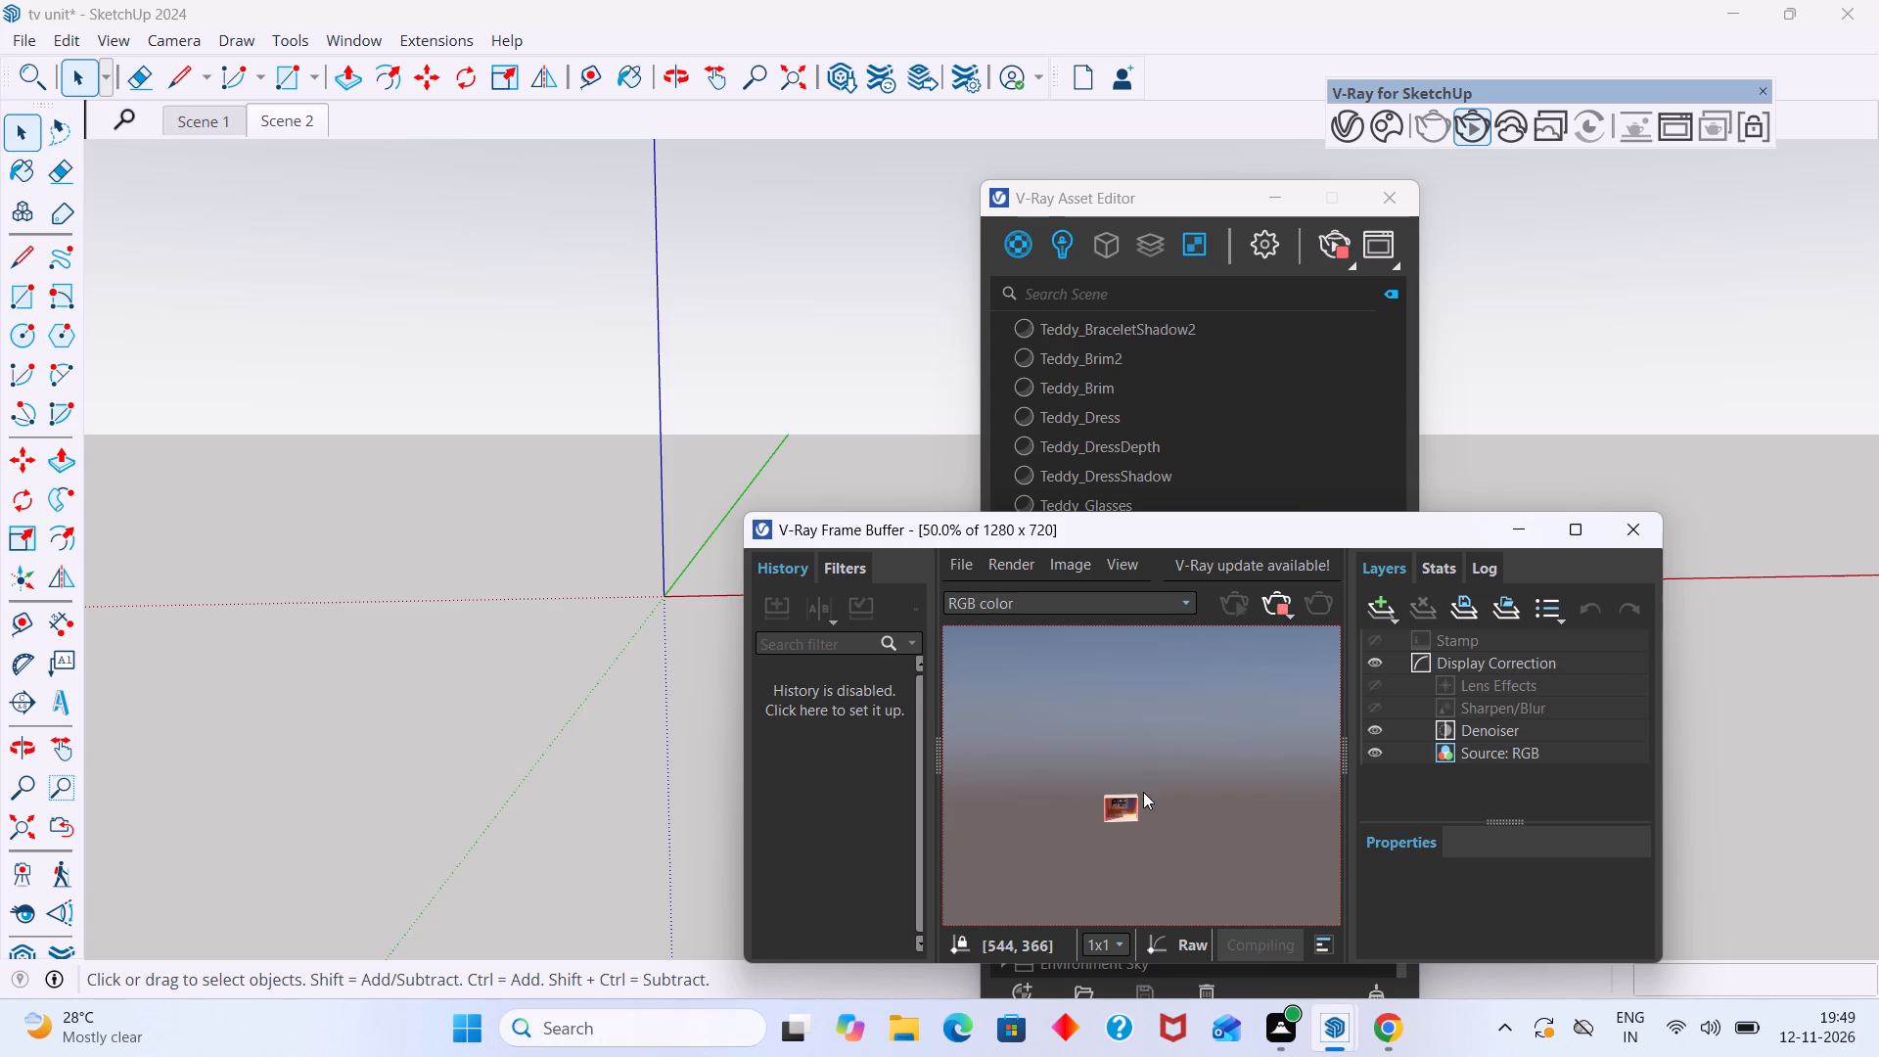
{"action": "middle_click_drag", "start_coordinate": [1115, 728], "coordinate": [1145, 775]}
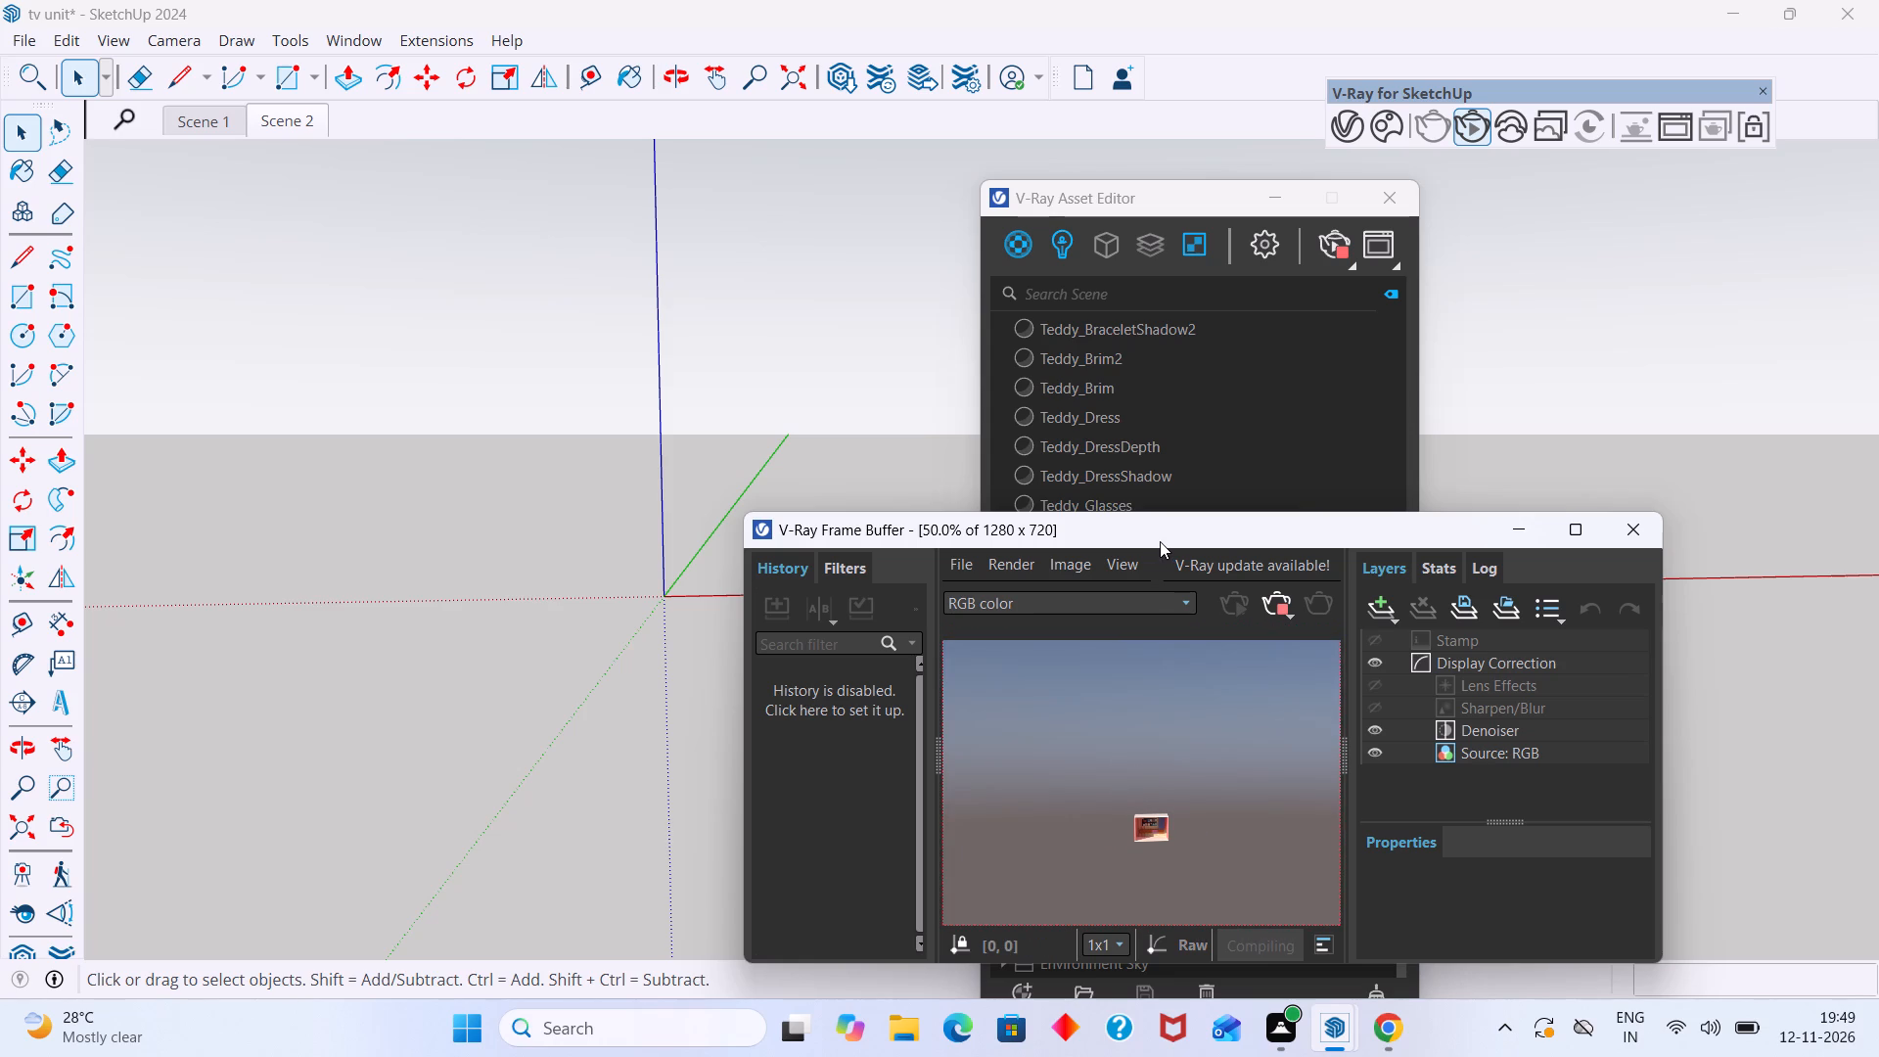
{"action": "scroll", "coordinate": [1056, 632], "scroll_direction": "up", "scroll_amount": 2}
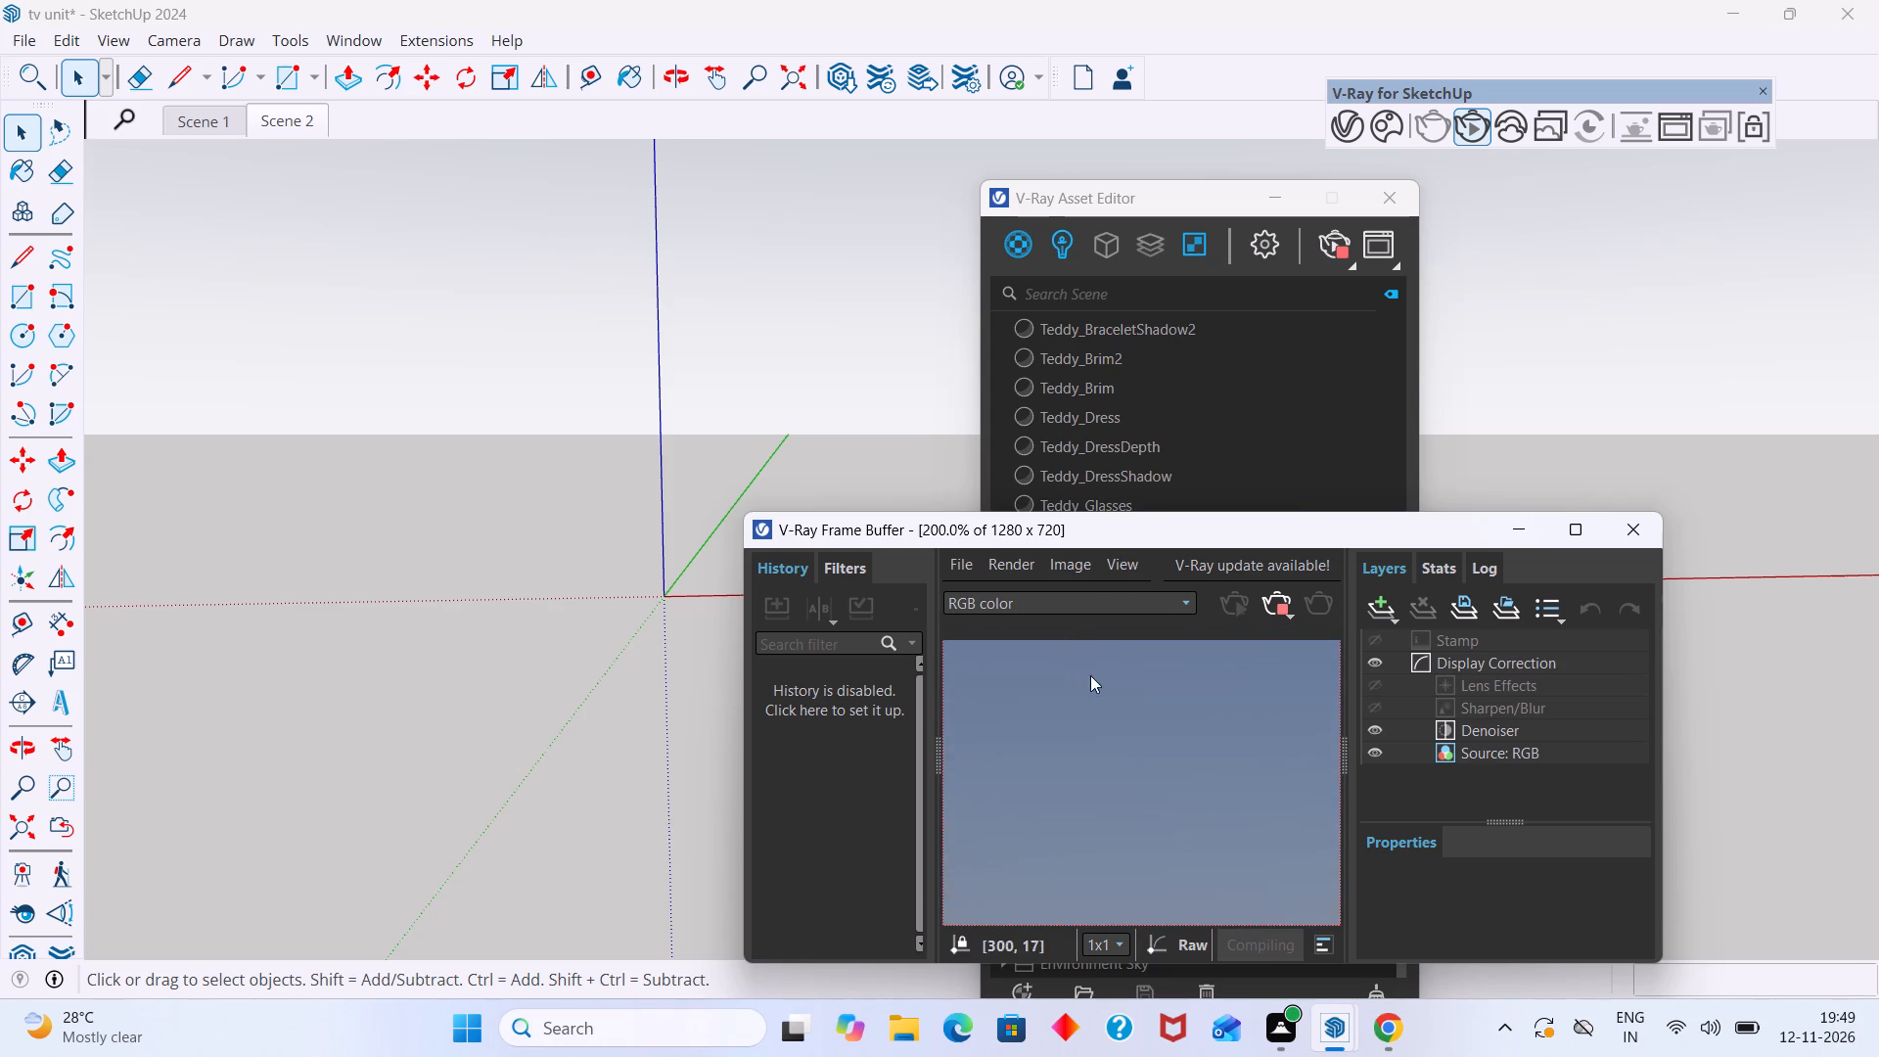
{"action": "scroll", "coordinate": [1090, 675], "scroll_direction": "up", "scroll_amount": 3}
{"action": "scroll", "coordinate": [1115, 688], "scroll_direction": "down", "scroll_amount": 3}
{"action": "middle_click_drag", "start_coordinate": [1115, 690], "coordinate": [1147, 749]}
{"action": "scroll", "coordinate": [1280, 613], "scroll_direction": "up", "scroll_amount": 2}
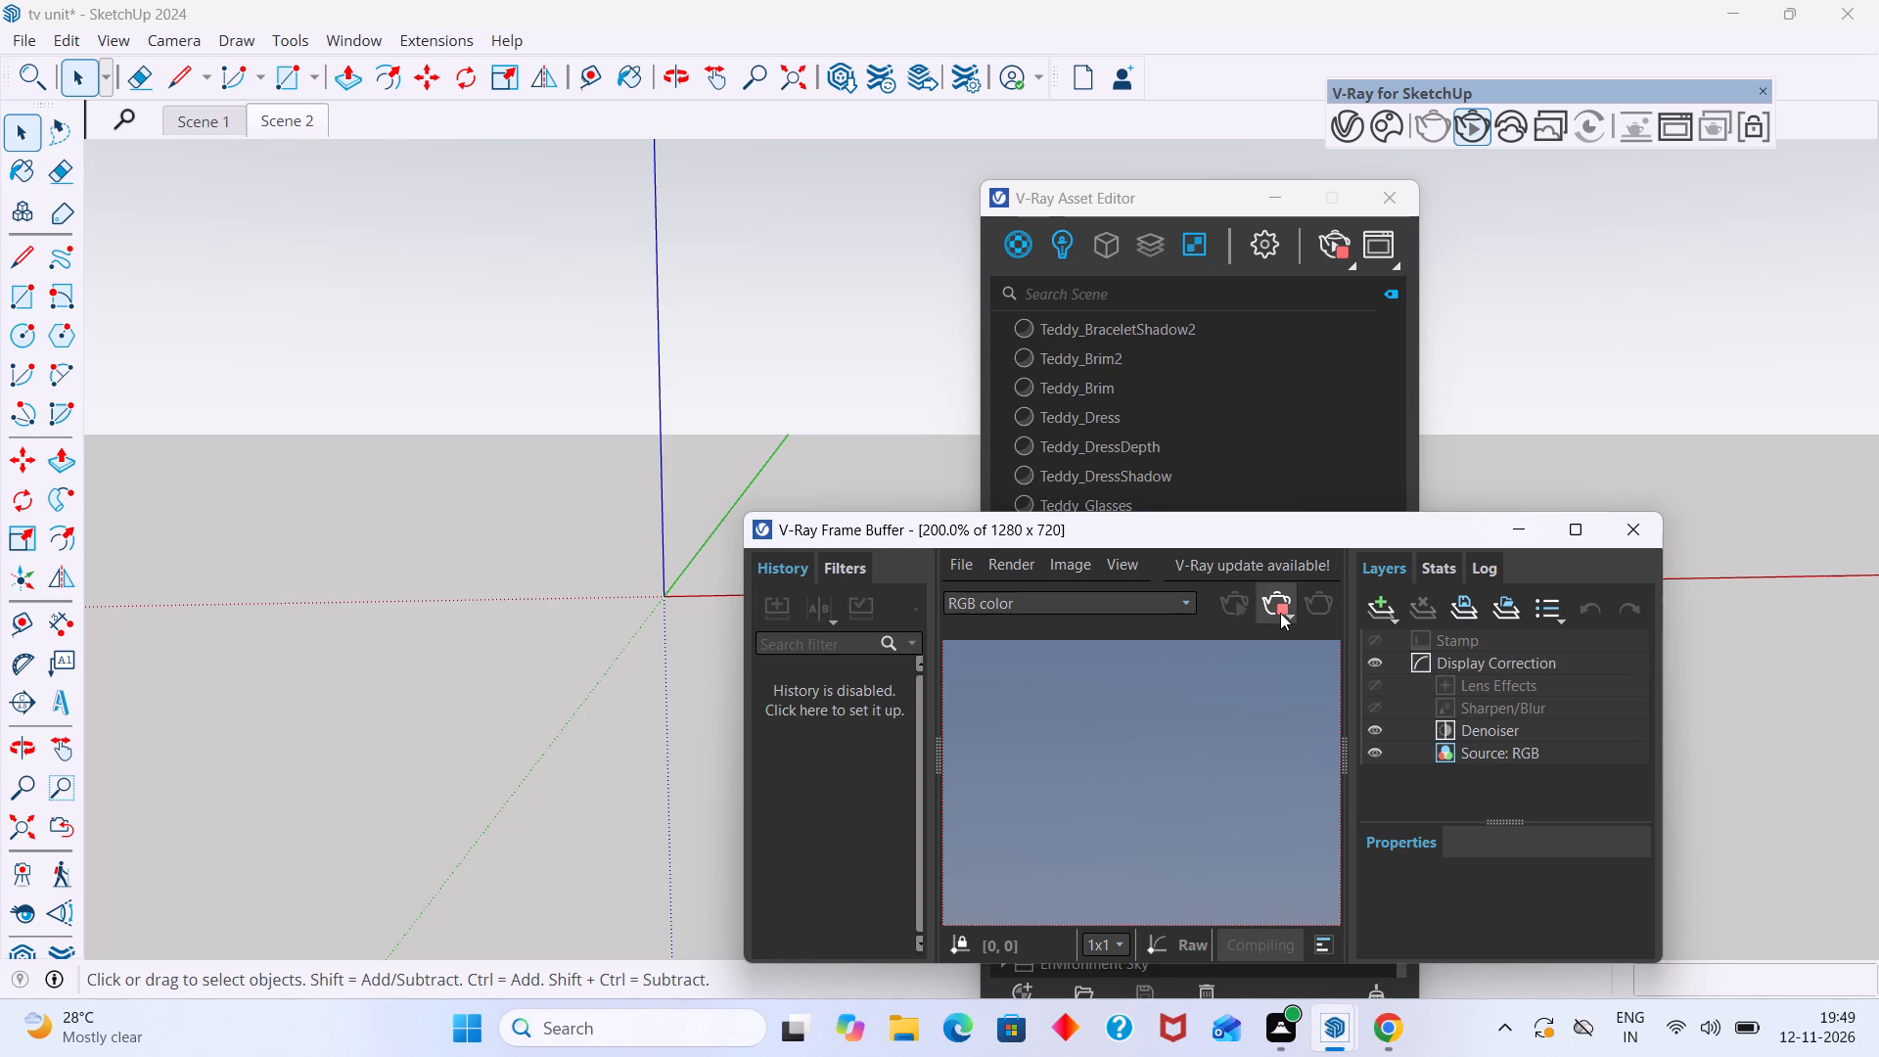
{"action": "scroll", "coordinate": [1180, 742], "scroll_direction": "down", "scroll_amount": 9}
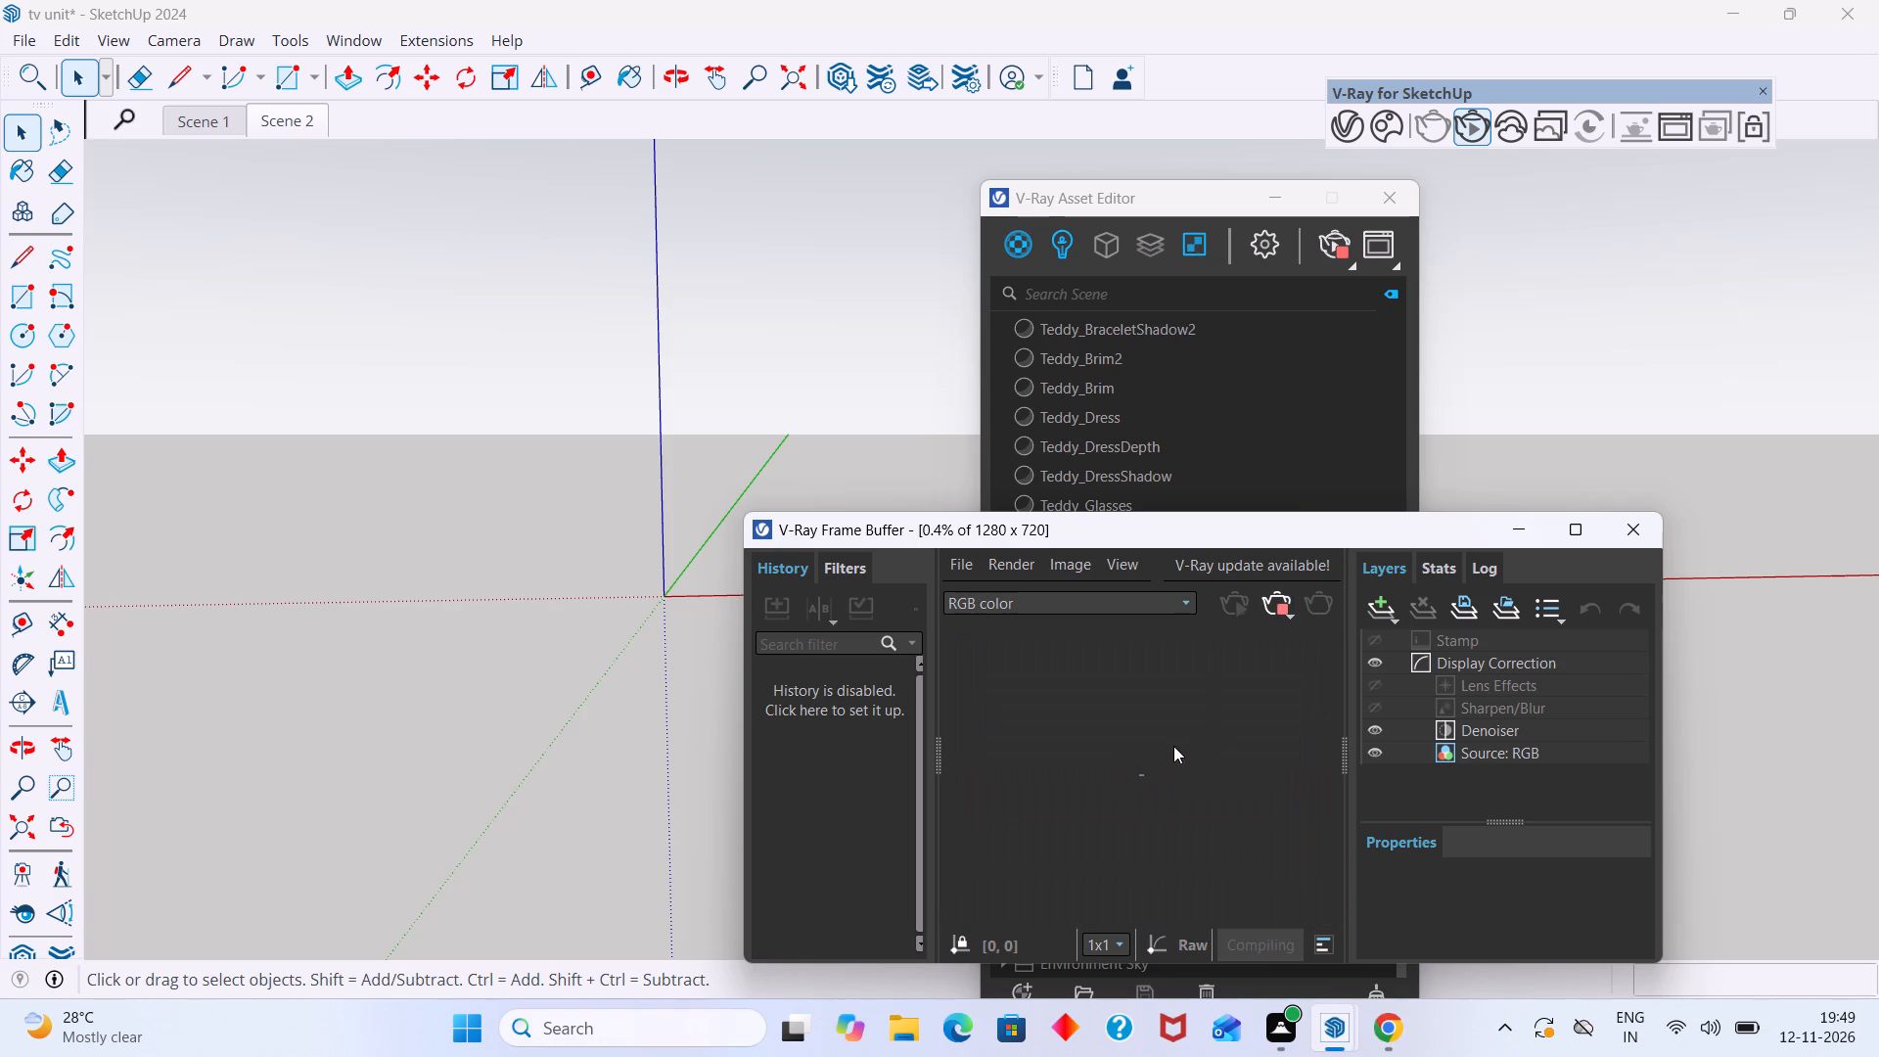
{"action": "middle_click_drag", "start_coordinate": [1173, 746], "coordinate": [1198, 747]}
{"action": "scroll", "coordinate": [1154, 773], "scroll_direction": "up", "scroll_amount": 11}
{"action": "scroll", "coordinate": [1137, 774], "scroll_direction": "down", "scroll_amount": 6}
{"action": "middle_click_drag", "start_coordinate": [1121, 768], "coordinate": [1121, 772]}
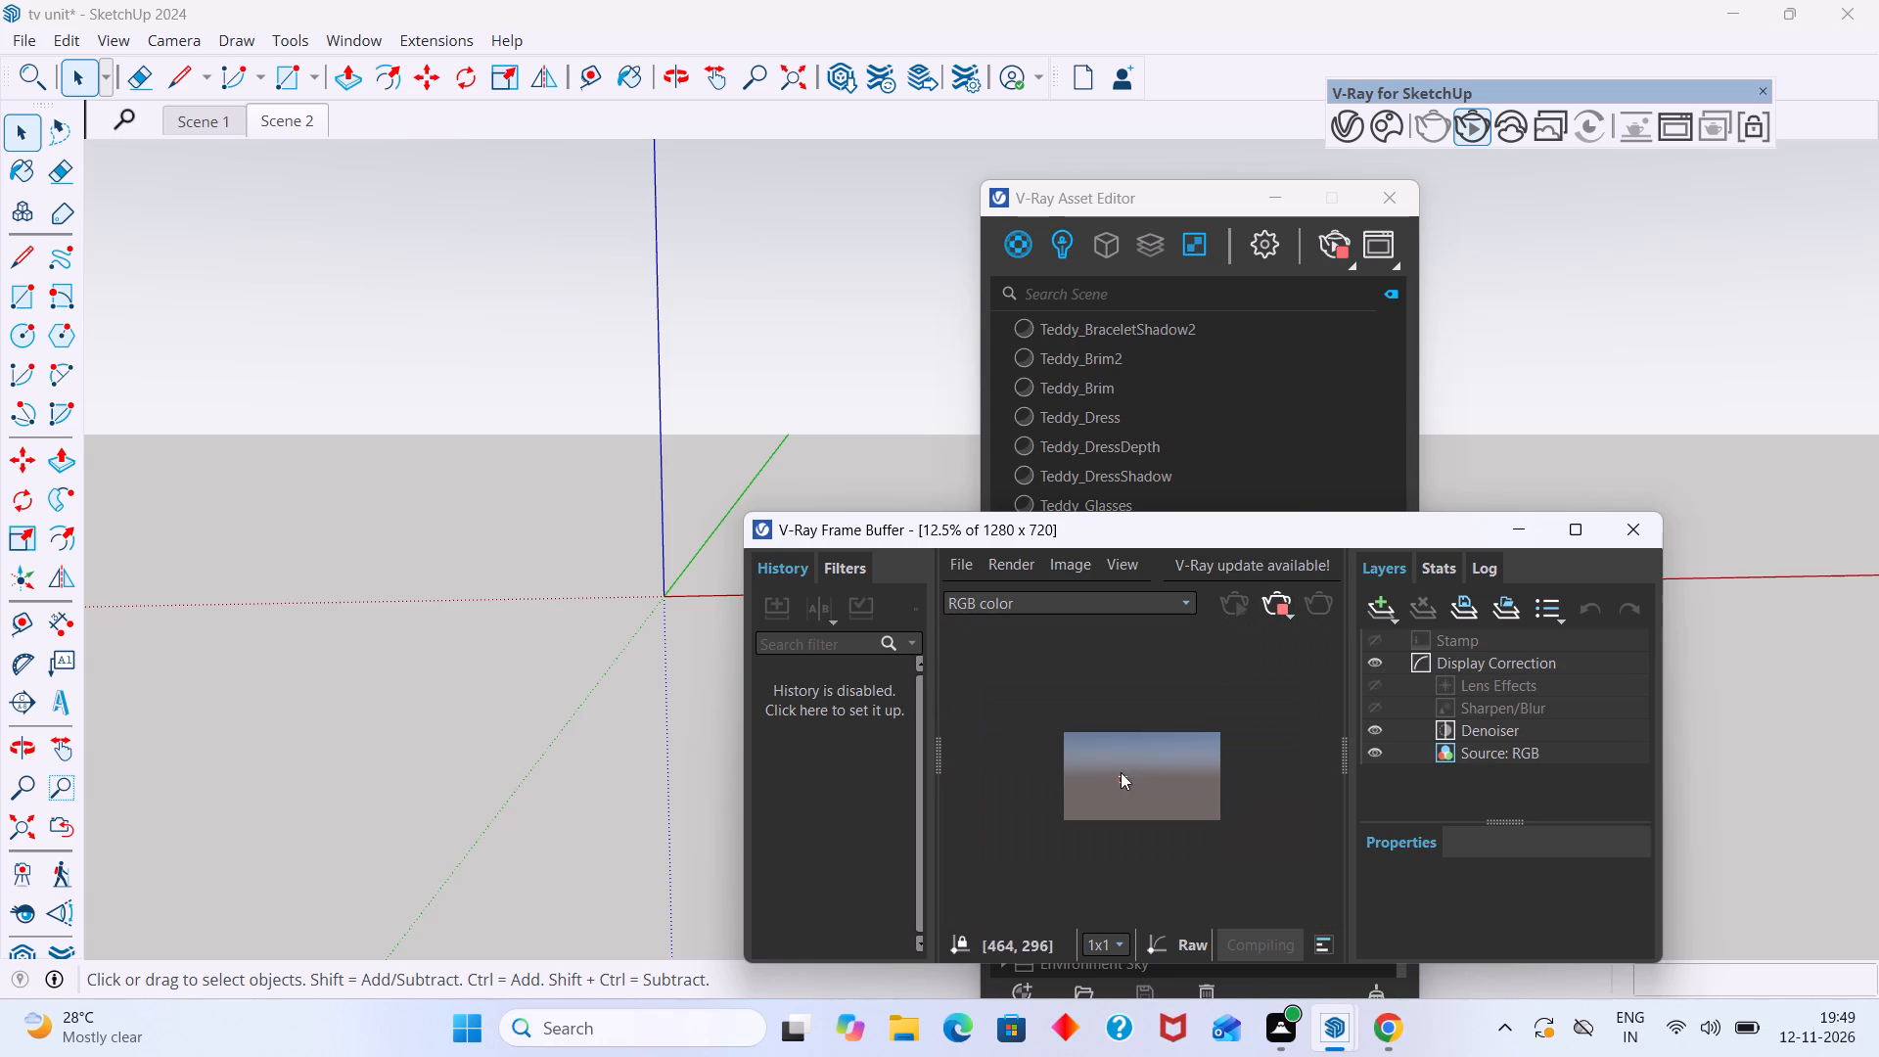
{"action": "middle_click_drag", "start_coordinate": [1121, 772], "coordinate": [1173, 780]}
{"action": "scroll", "coordinate": [861, 490], "scroll_direction": "up", "scroll_amount": 2}
Bring the room closer in the model view and move the V-Ray Frame Buffer window beside the Asset Editor, uncovering the room.
{"action": "middle_click_drag", "start_coordinate": [832, 442], "coordinate": [853, 406]}
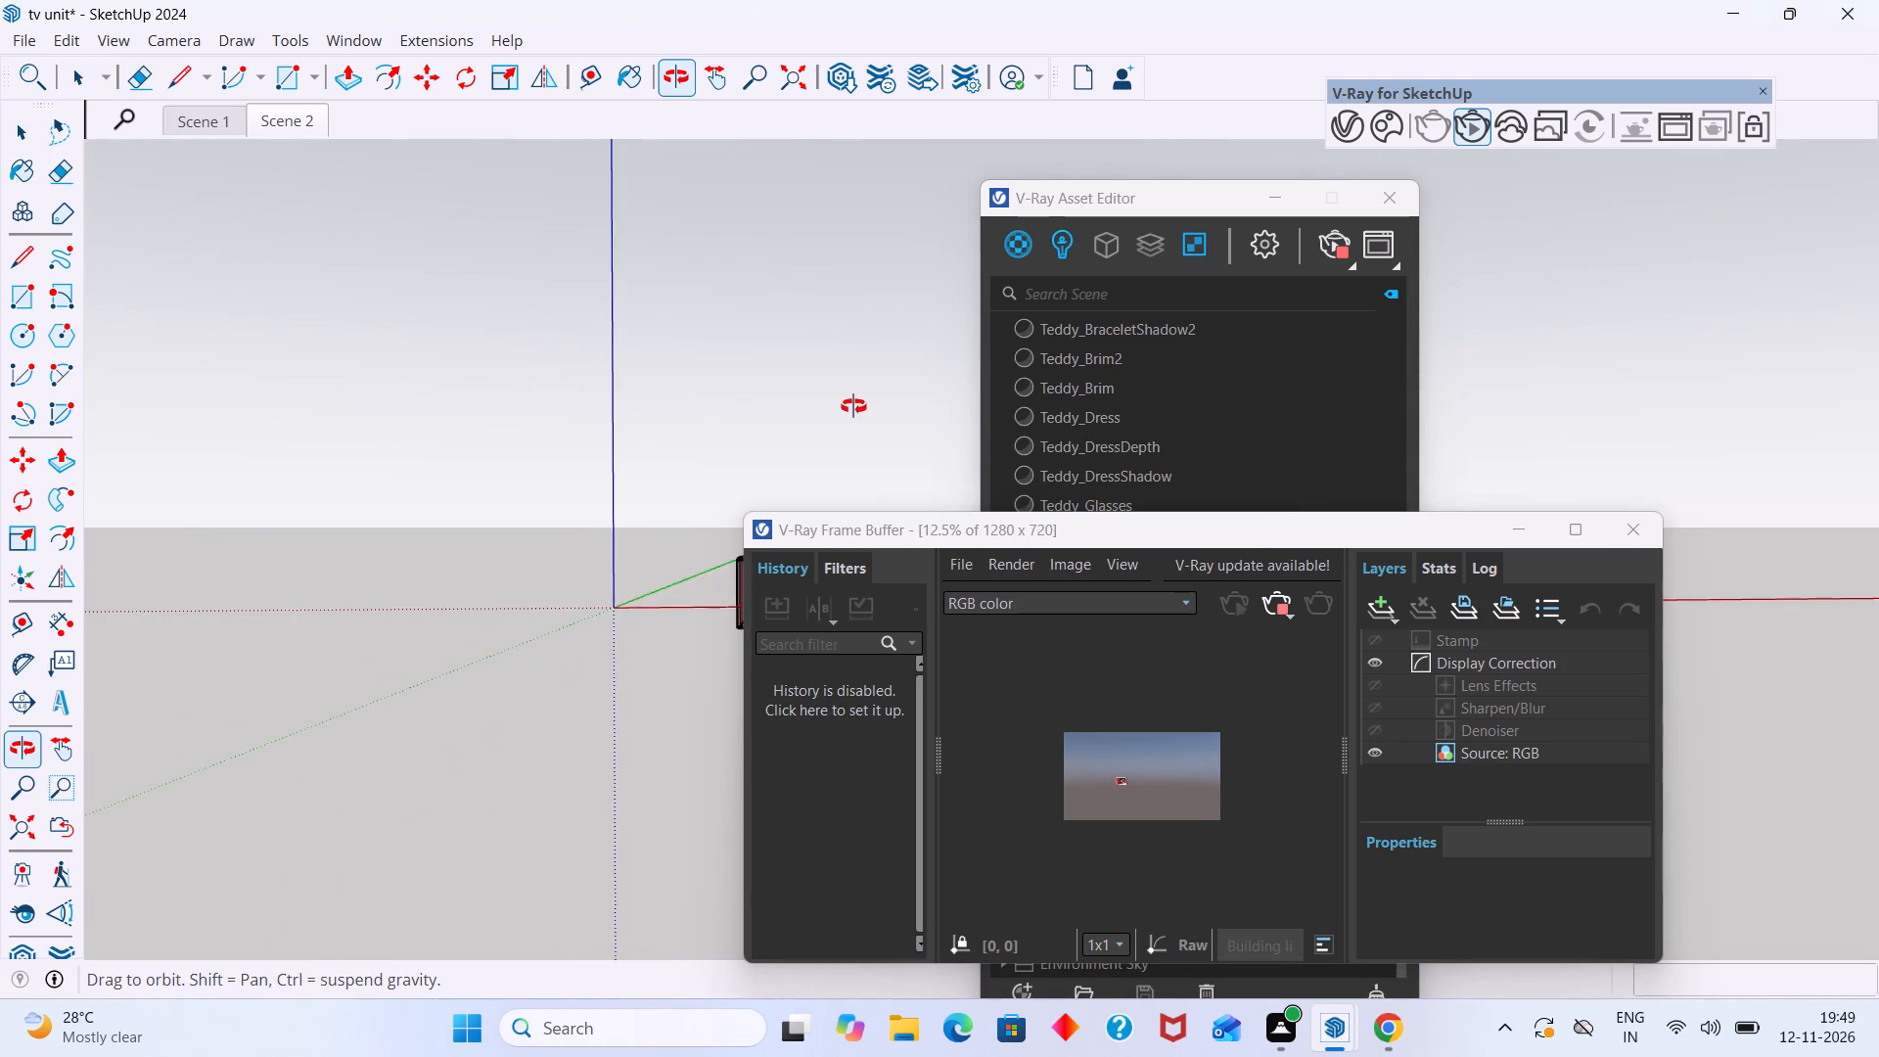
{"action": "middle_click_drag", "start_coordinate": [853, 406], "coordinate": [854, 406]}
{"action": "scroll", "coordinate": [854, 406], "scroll_direction": "up", "scroll_amount": 5}
{"action": "scroll", "coordinate": [729, 405], "scroll_direction": "up", "scroll_amount": 4}
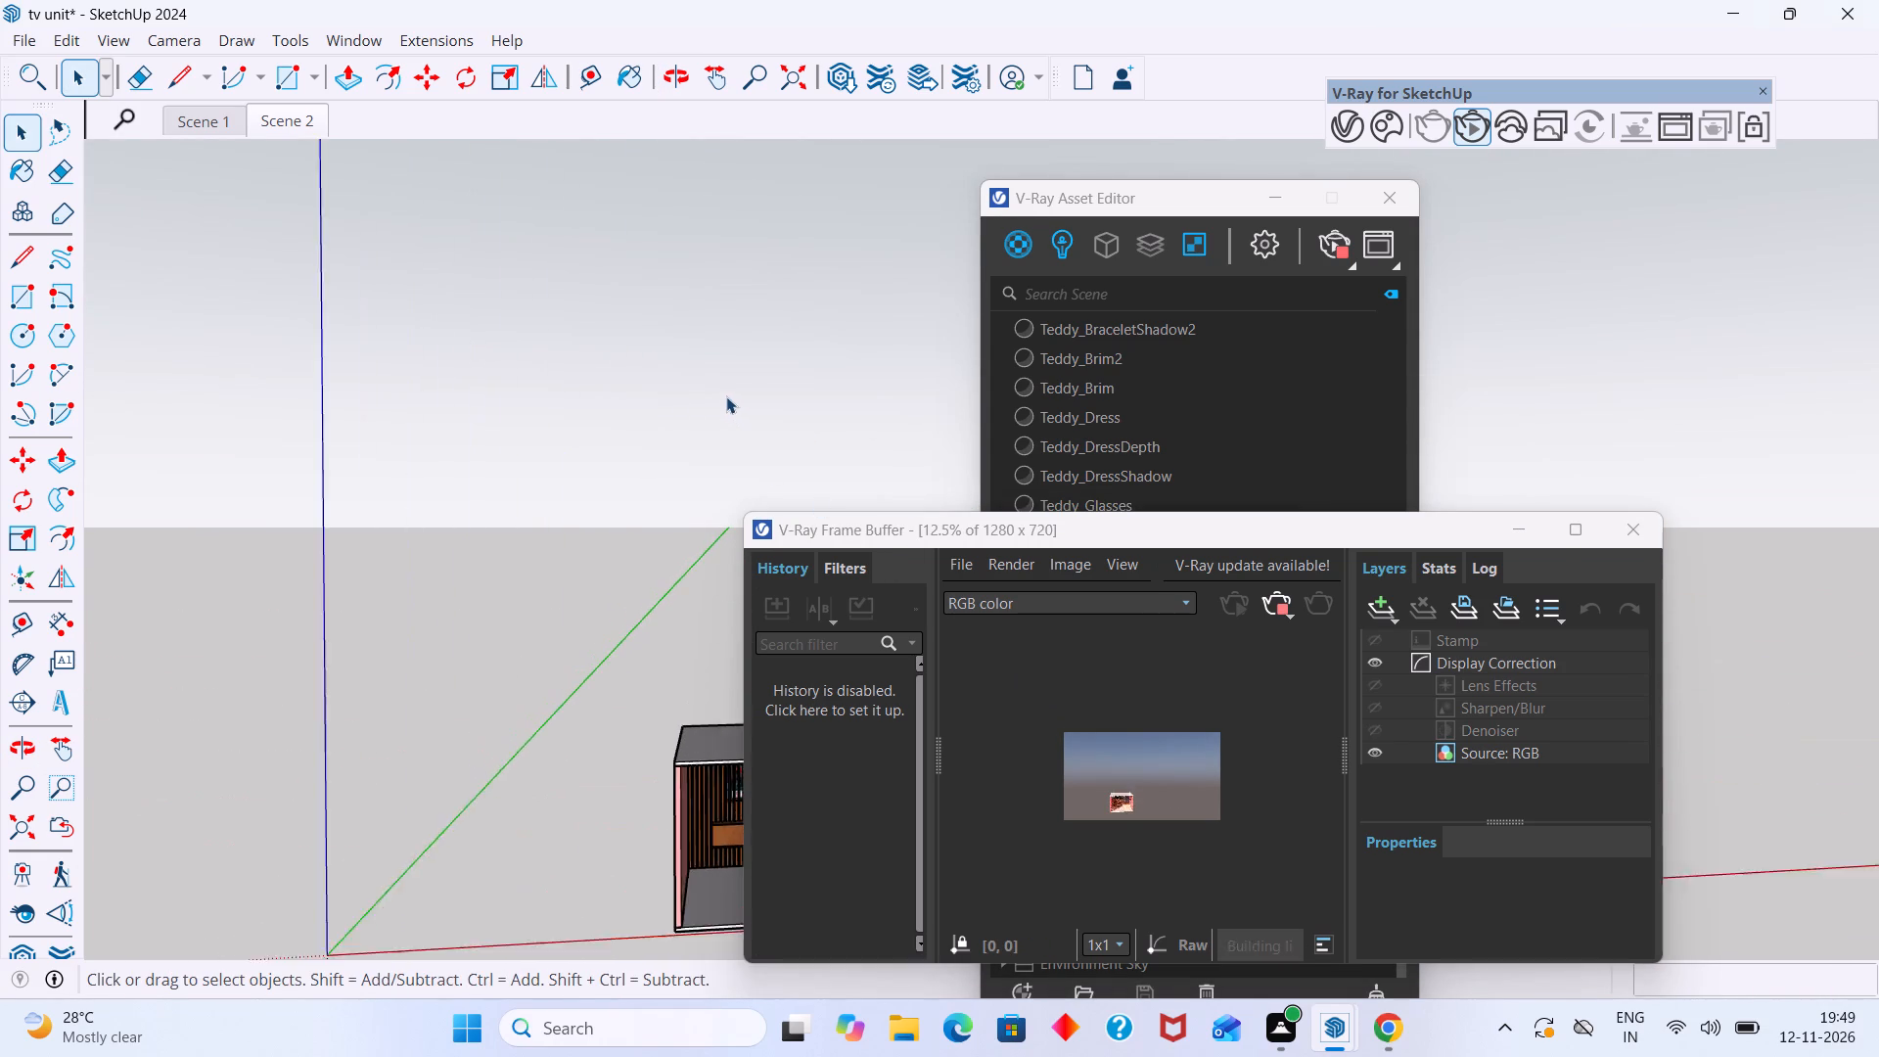
{"action": "scroll", "coordinate": [726, 396], "scroll_direction": "up", "scroll_amount": 1}
{"action": "scroll", "coordinate": [725, 419], "scroll_direction": "down", "scroll_amount": 2}
{"action": "middle_click_drag", "start_coordinate": [672, 709], "coordinate": [669, 688]}
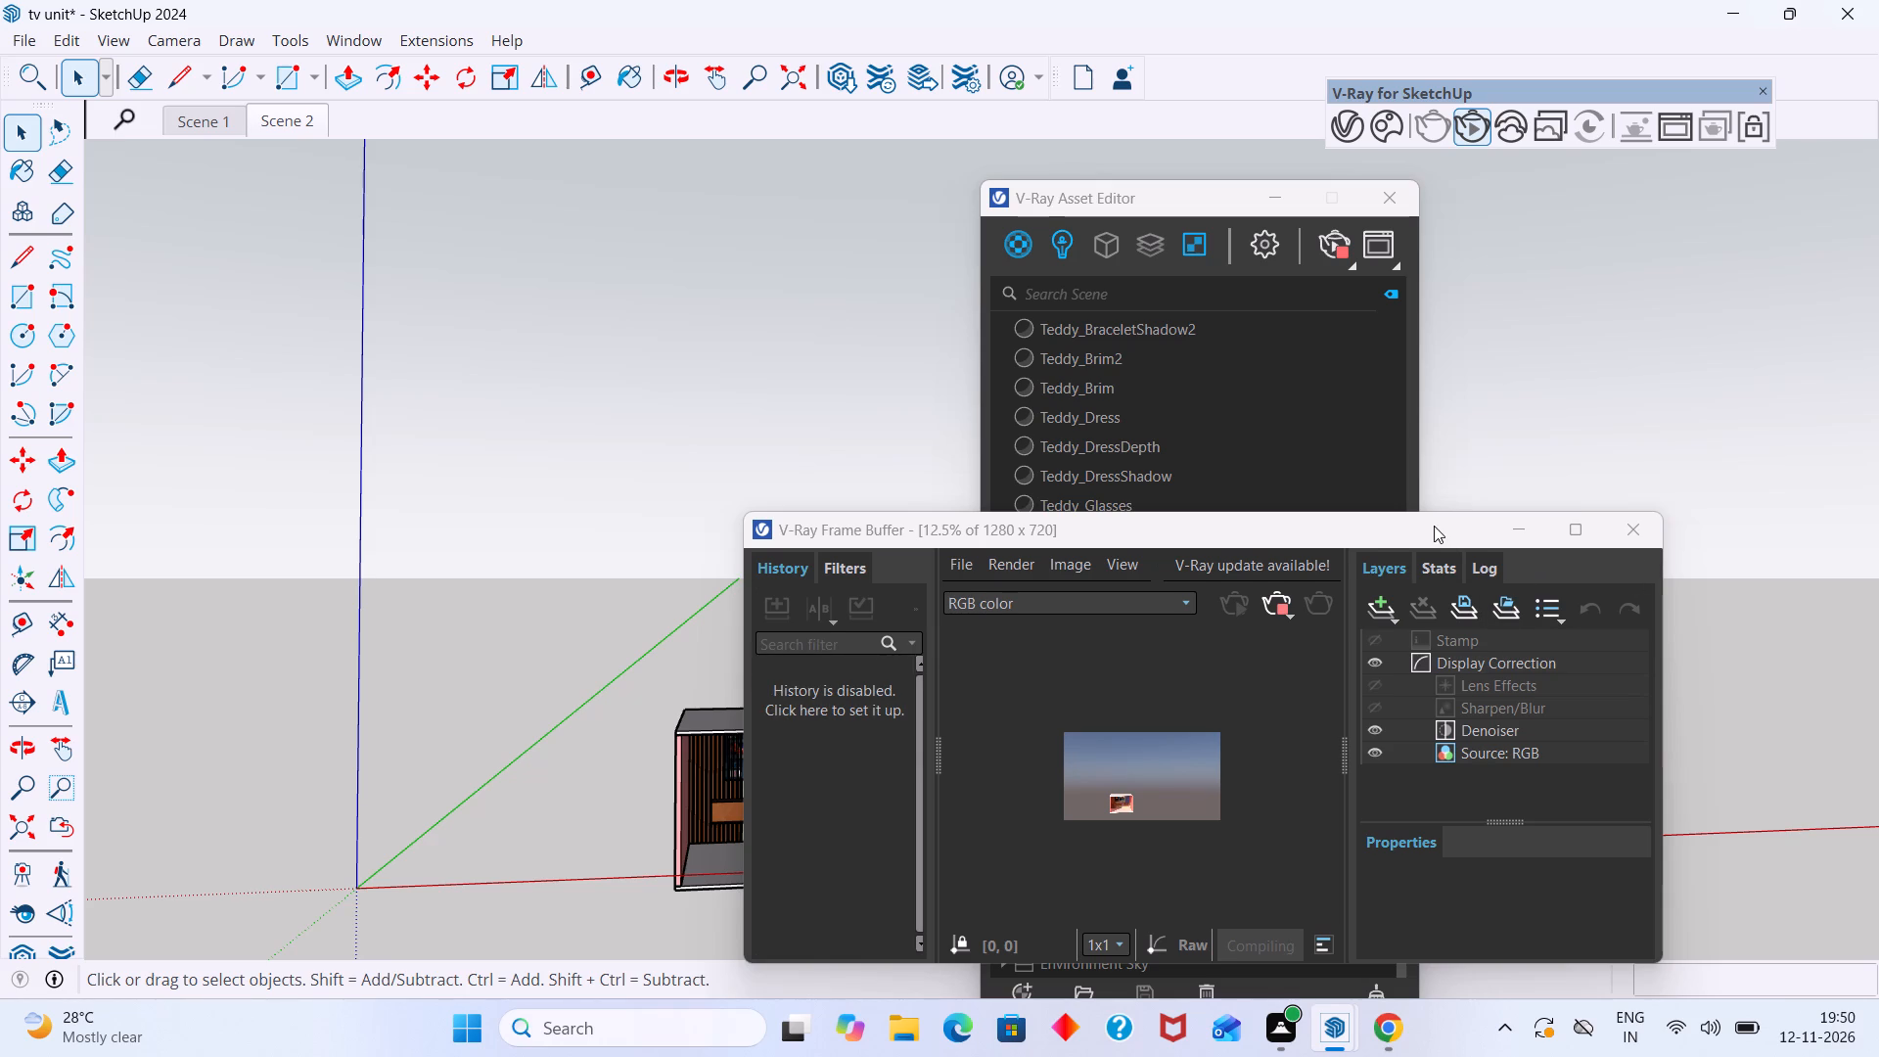
{"action": "left_click_drag", "start_coordinate": [1434, 526], "coordinate": [717, 194]}
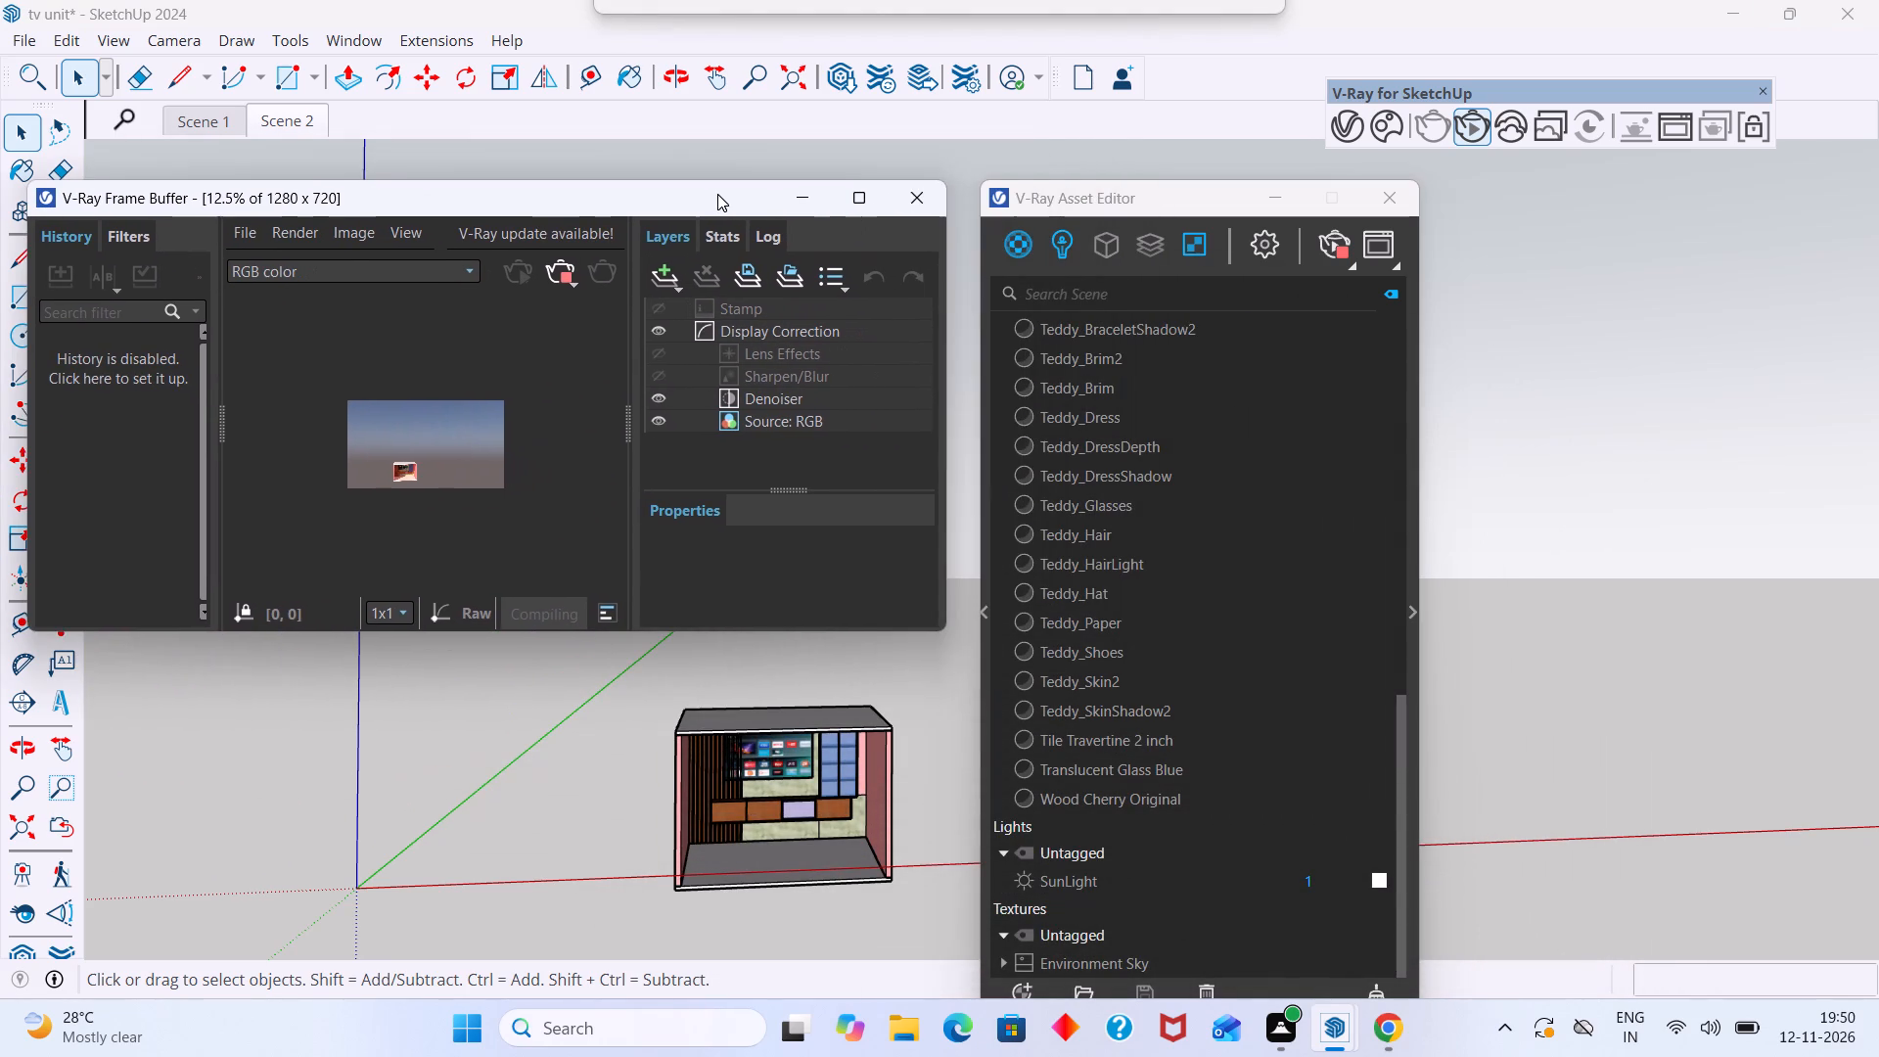
{"action": "left_click_drag", "start_coordinate": [717, 194], "coordinate": [719, 194]}
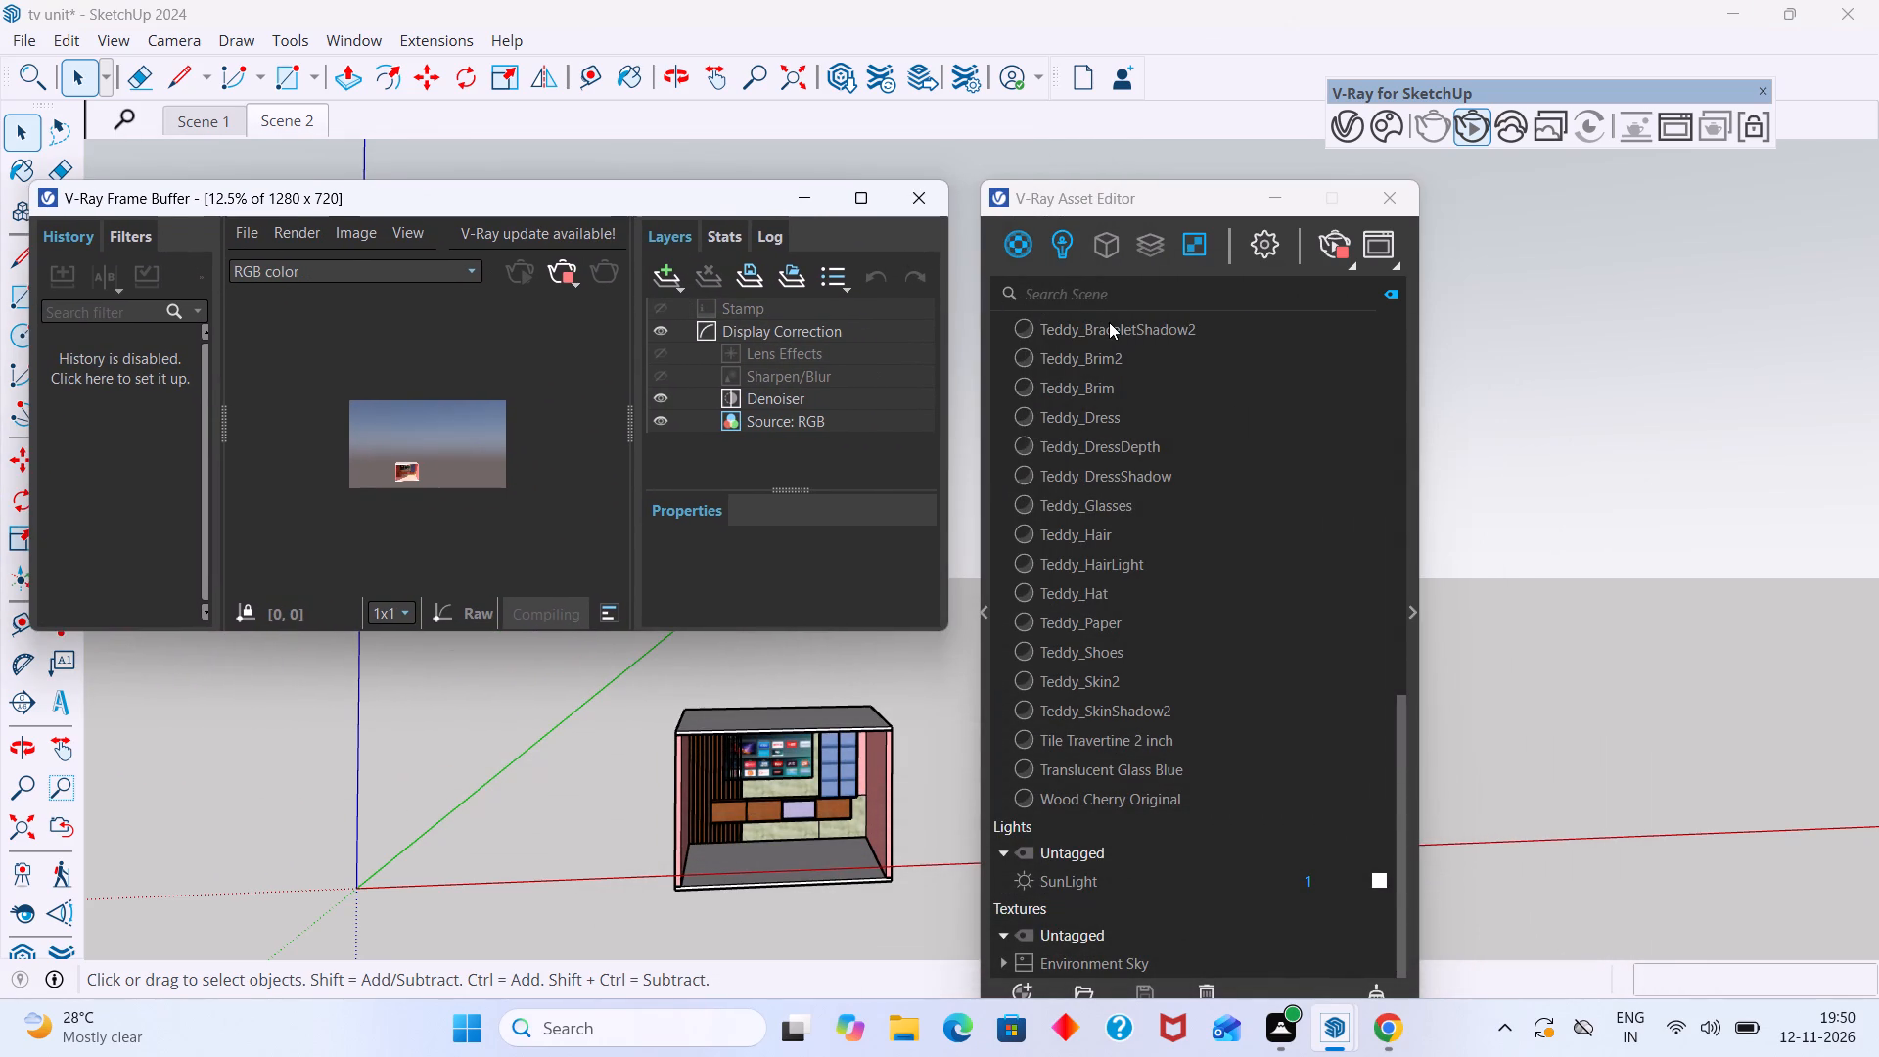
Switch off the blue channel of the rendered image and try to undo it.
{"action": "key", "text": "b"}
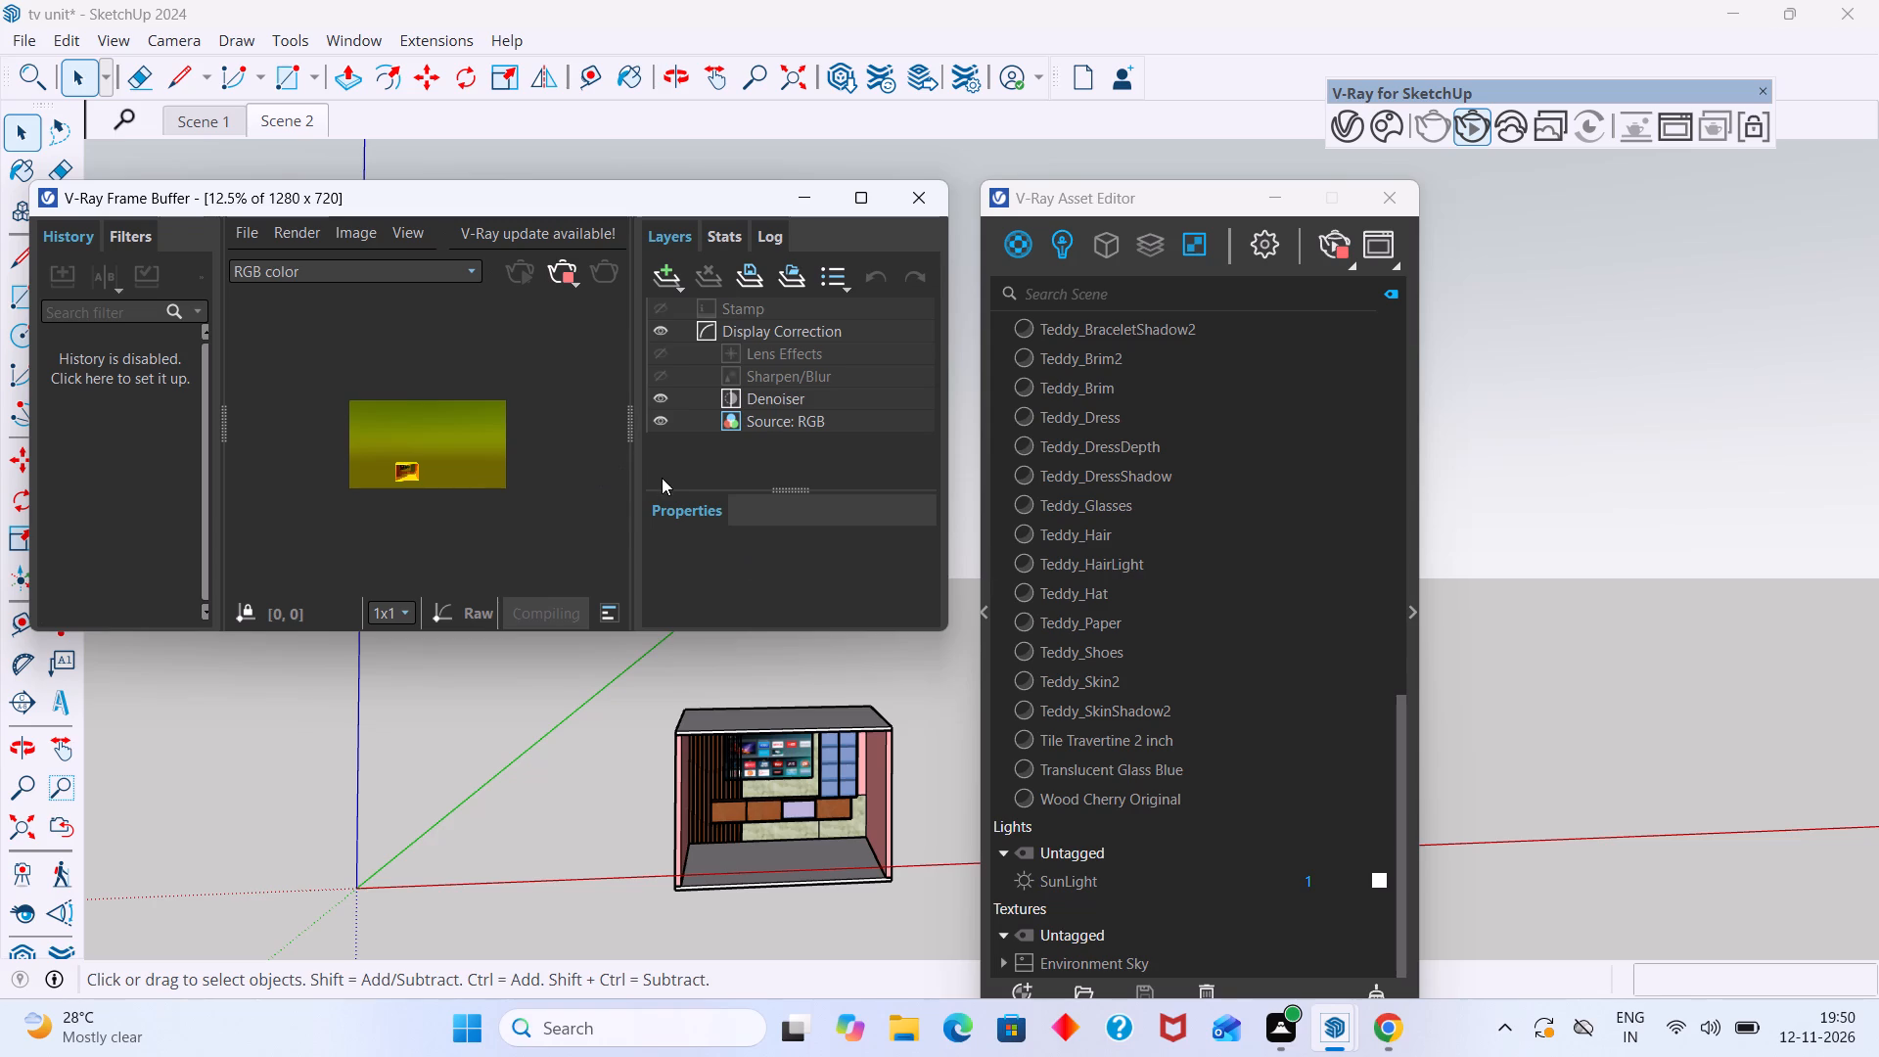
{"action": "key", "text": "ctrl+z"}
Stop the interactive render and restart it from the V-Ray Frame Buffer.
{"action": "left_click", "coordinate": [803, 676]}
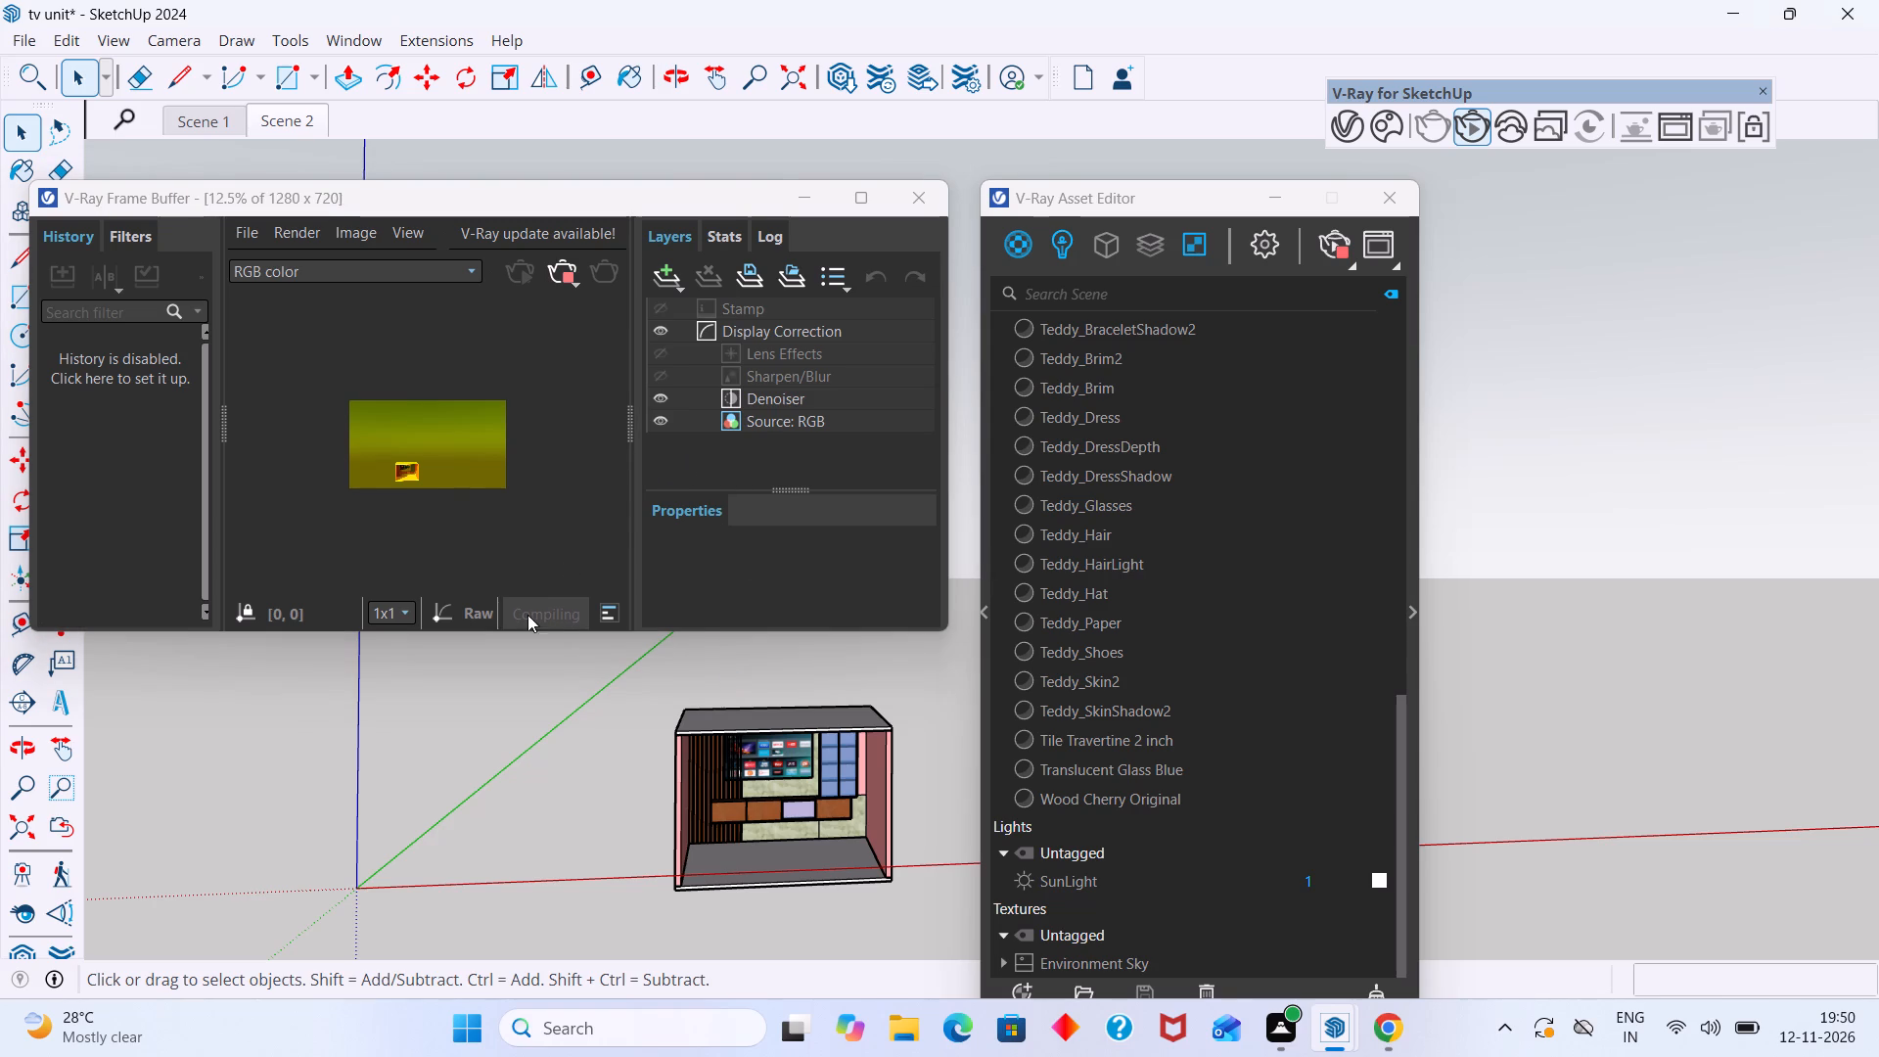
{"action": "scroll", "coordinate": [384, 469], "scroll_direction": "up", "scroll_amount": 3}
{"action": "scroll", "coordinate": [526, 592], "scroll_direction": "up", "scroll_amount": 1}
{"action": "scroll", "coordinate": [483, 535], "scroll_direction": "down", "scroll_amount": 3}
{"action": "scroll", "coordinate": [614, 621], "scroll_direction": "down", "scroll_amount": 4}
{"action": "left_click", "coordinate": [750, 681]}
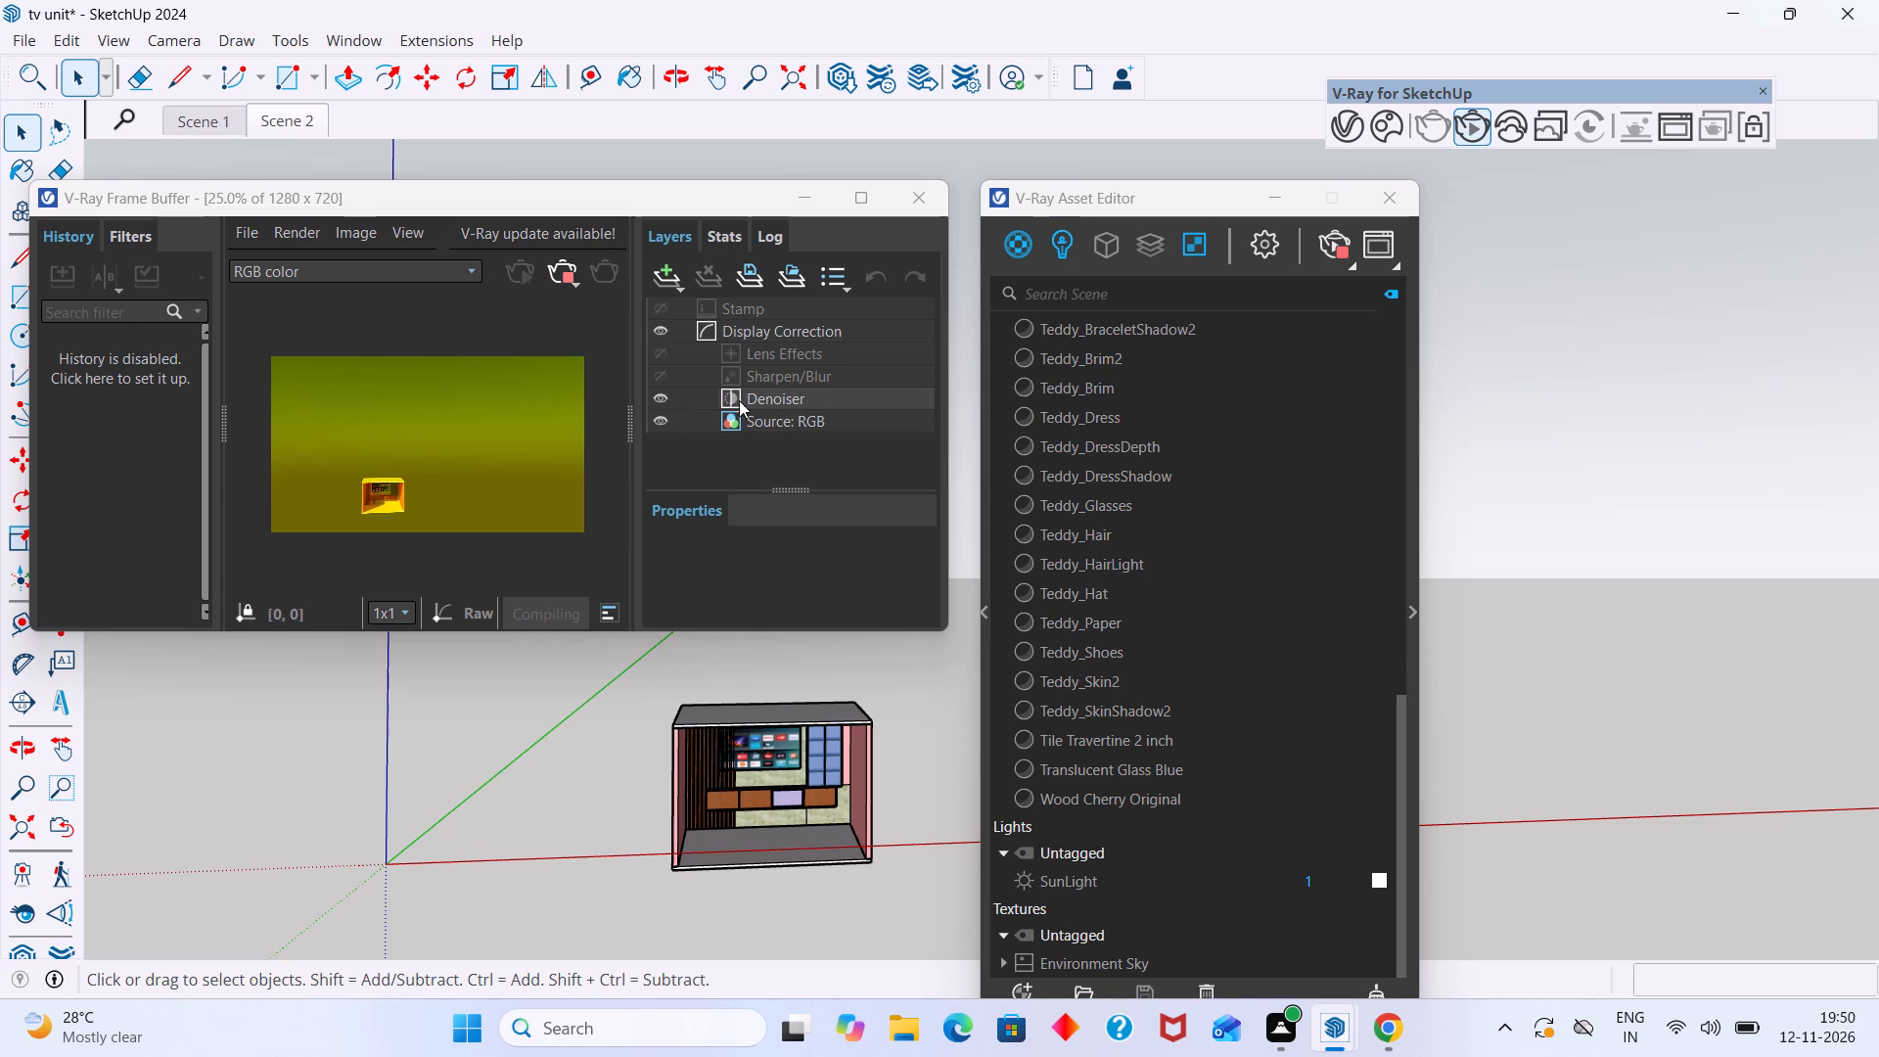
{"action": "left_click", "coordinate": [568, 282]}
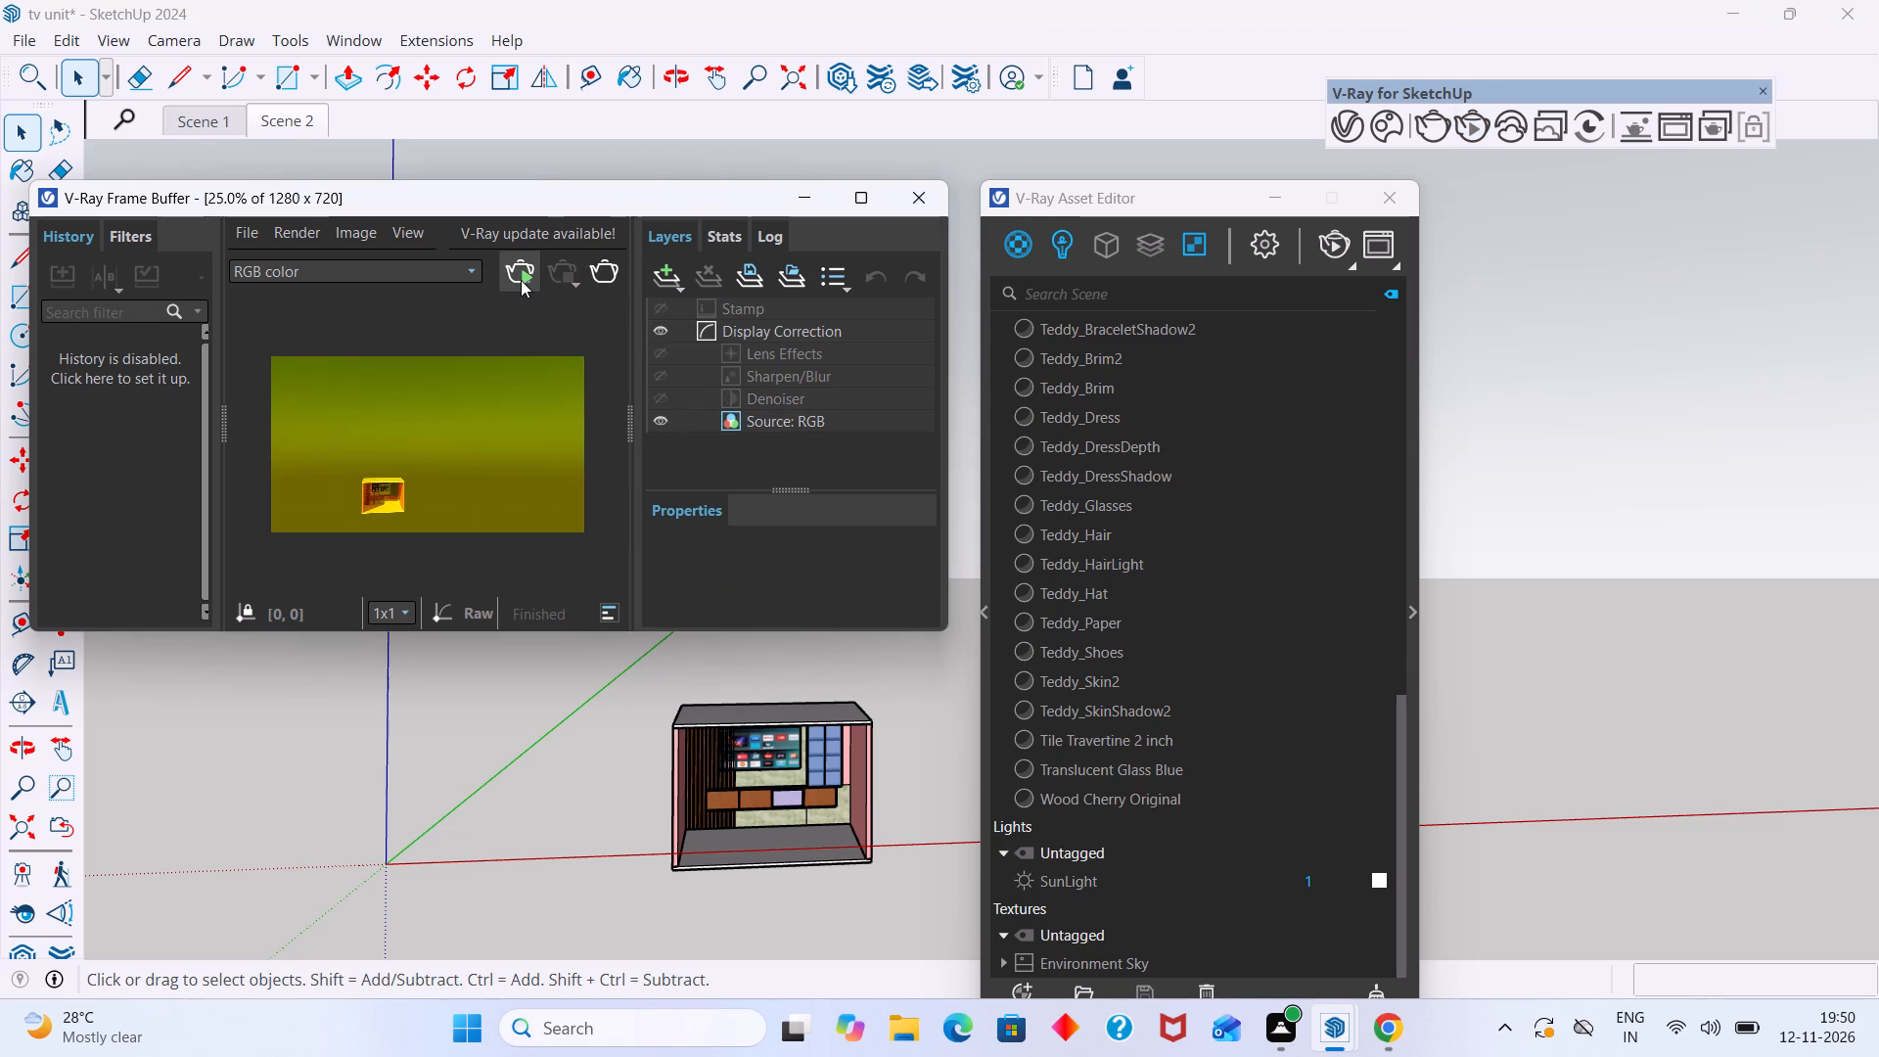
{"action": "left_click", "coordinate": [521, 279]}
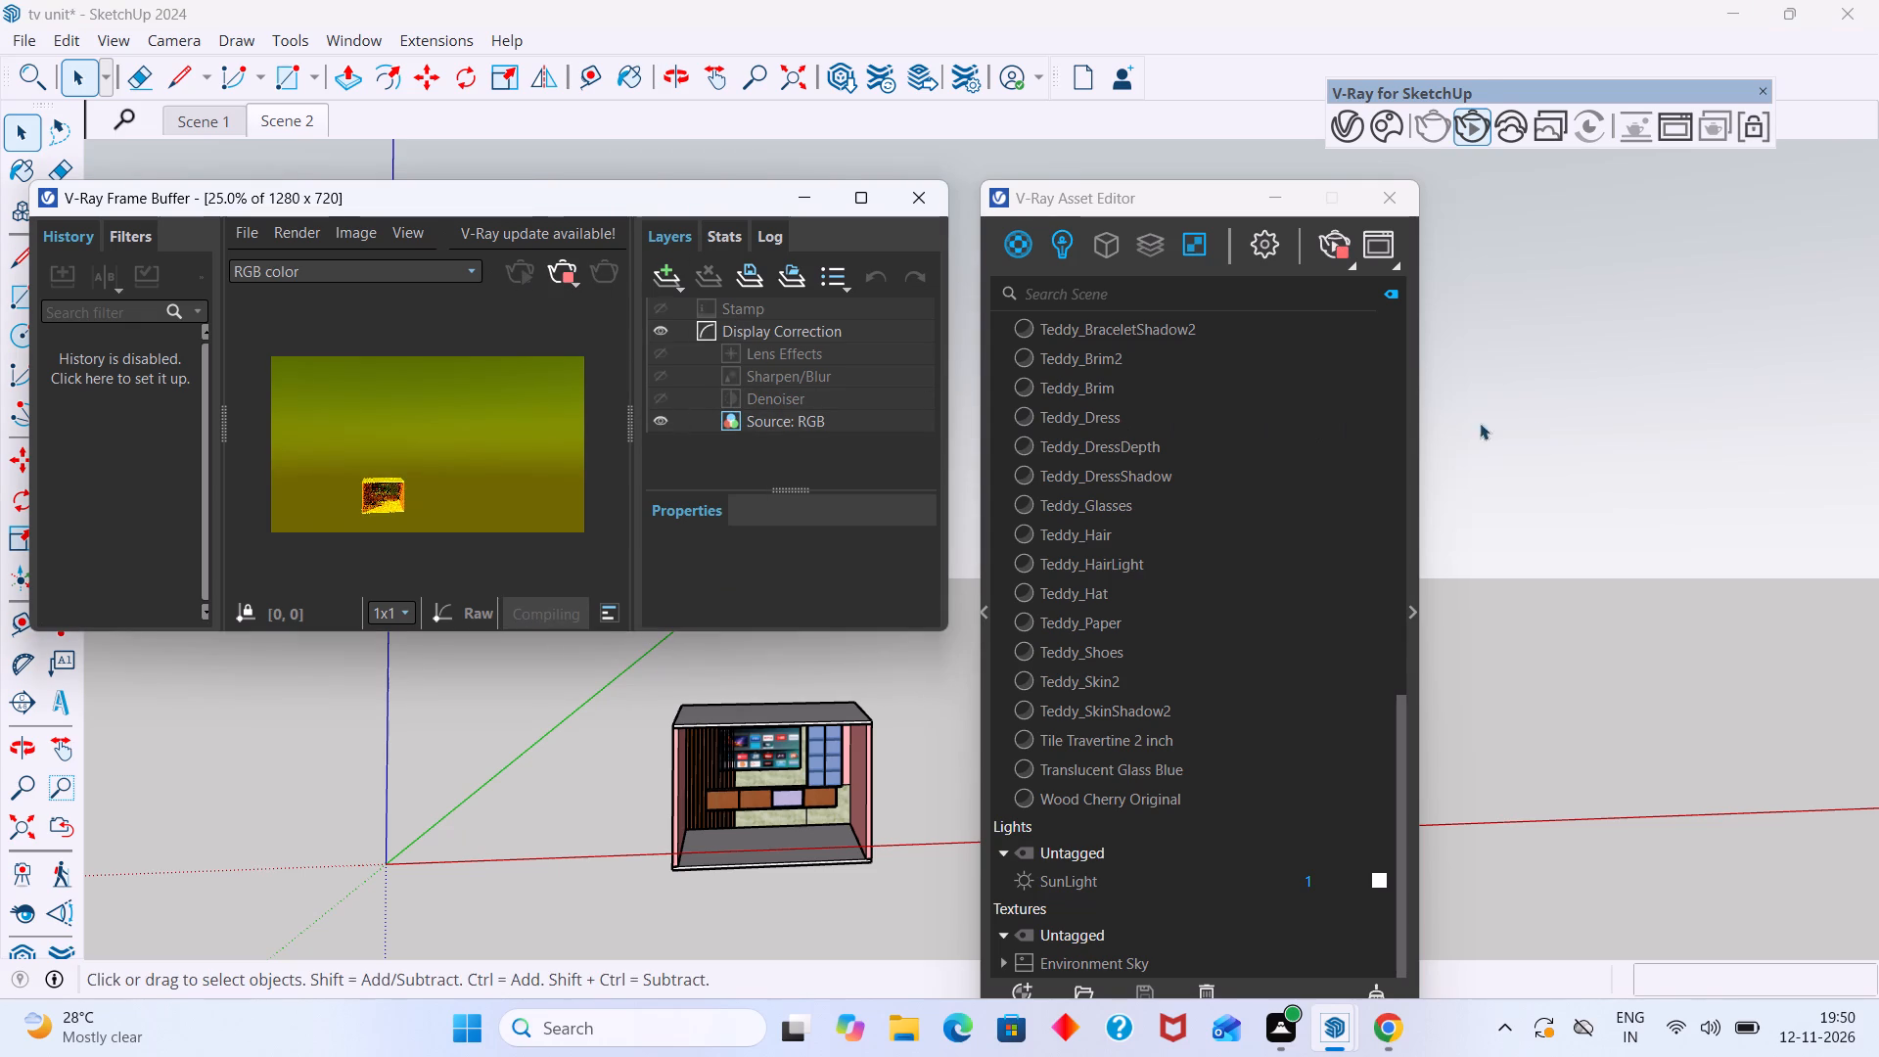
Undo the last two operations in the model.
{"action": "left_click", "coordinate": [1597, 423]}
{"action": "scroll", "coordinate": [717, 783], "scroll_direction": "up", "scroll_amount": 4}
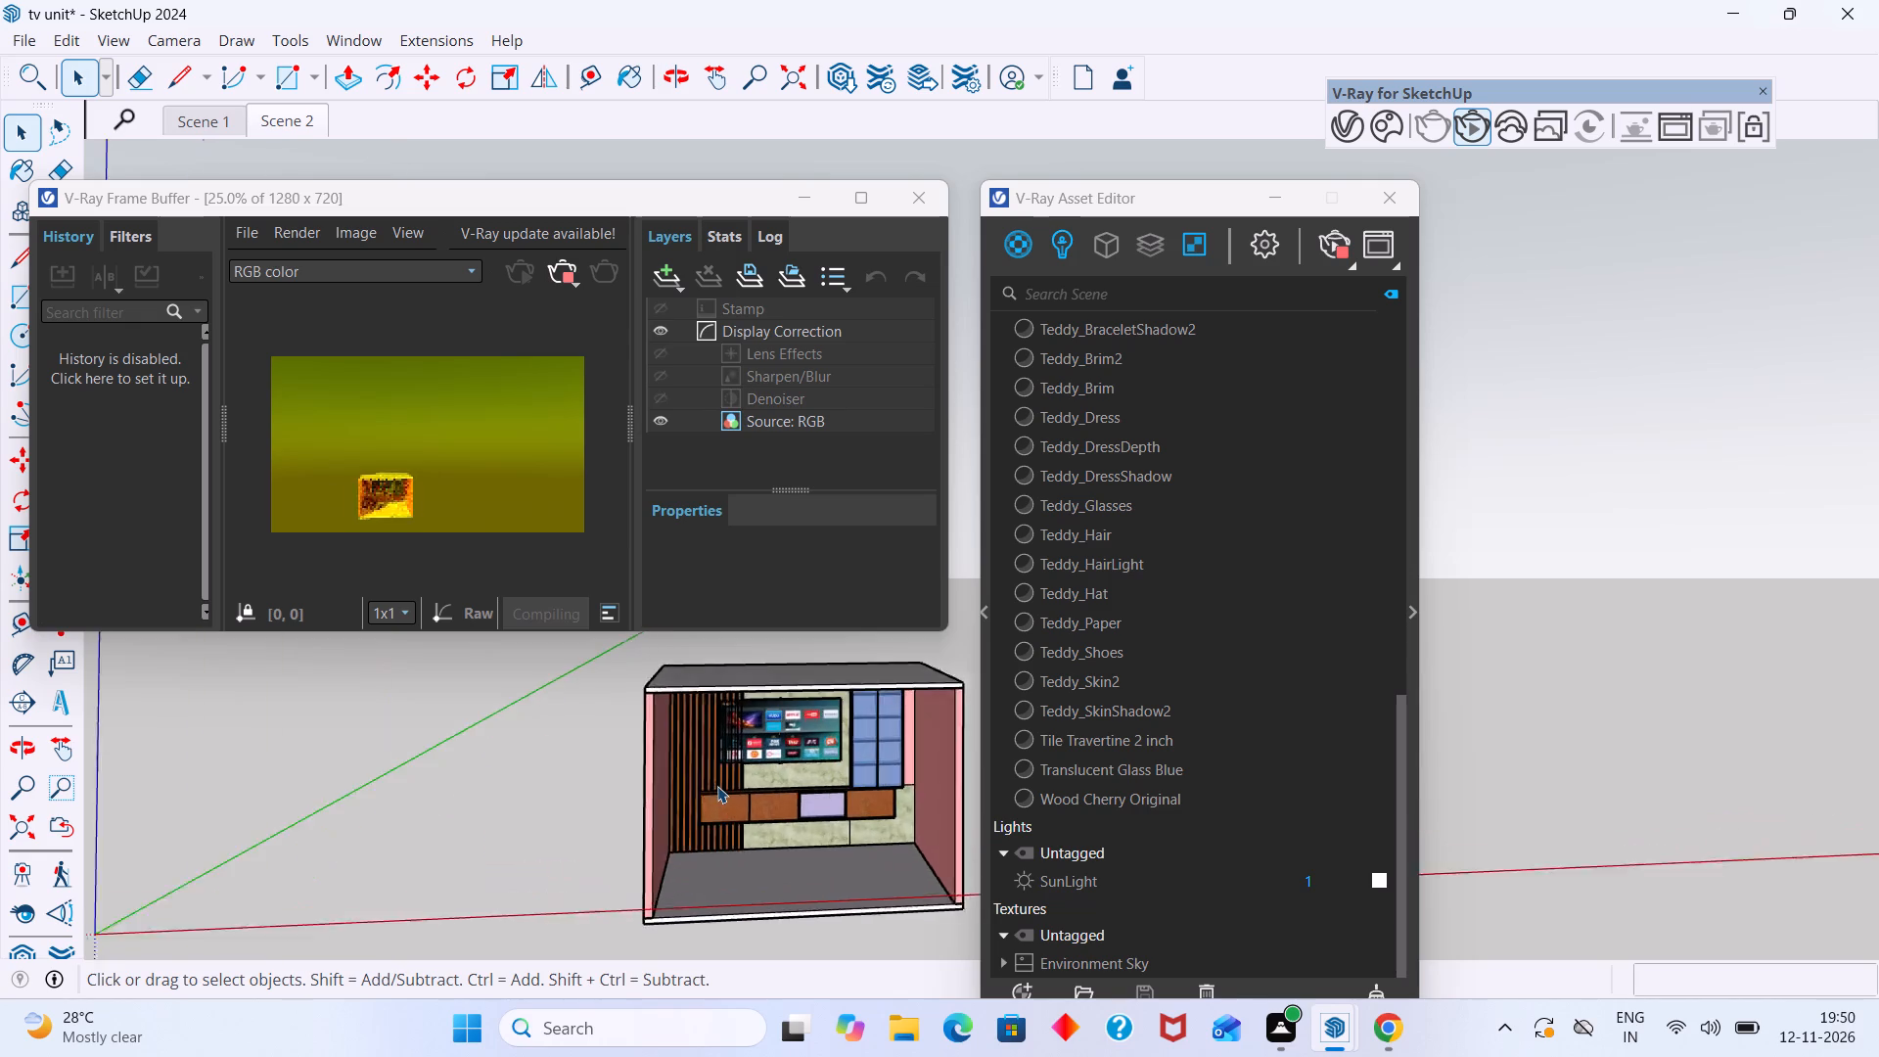
{"action": "scroll", "coordinate": [717, 786], "scroll_direction": "up", "scroll_amount": 1}
{"action": "scroll", "coordinate": [717, 786], "scroll_direction": "down", "scroll_amount": 3}
{"action": "middle_click_drag", "start_coordinate": [716, 787], "coordinate": [786, 784]}
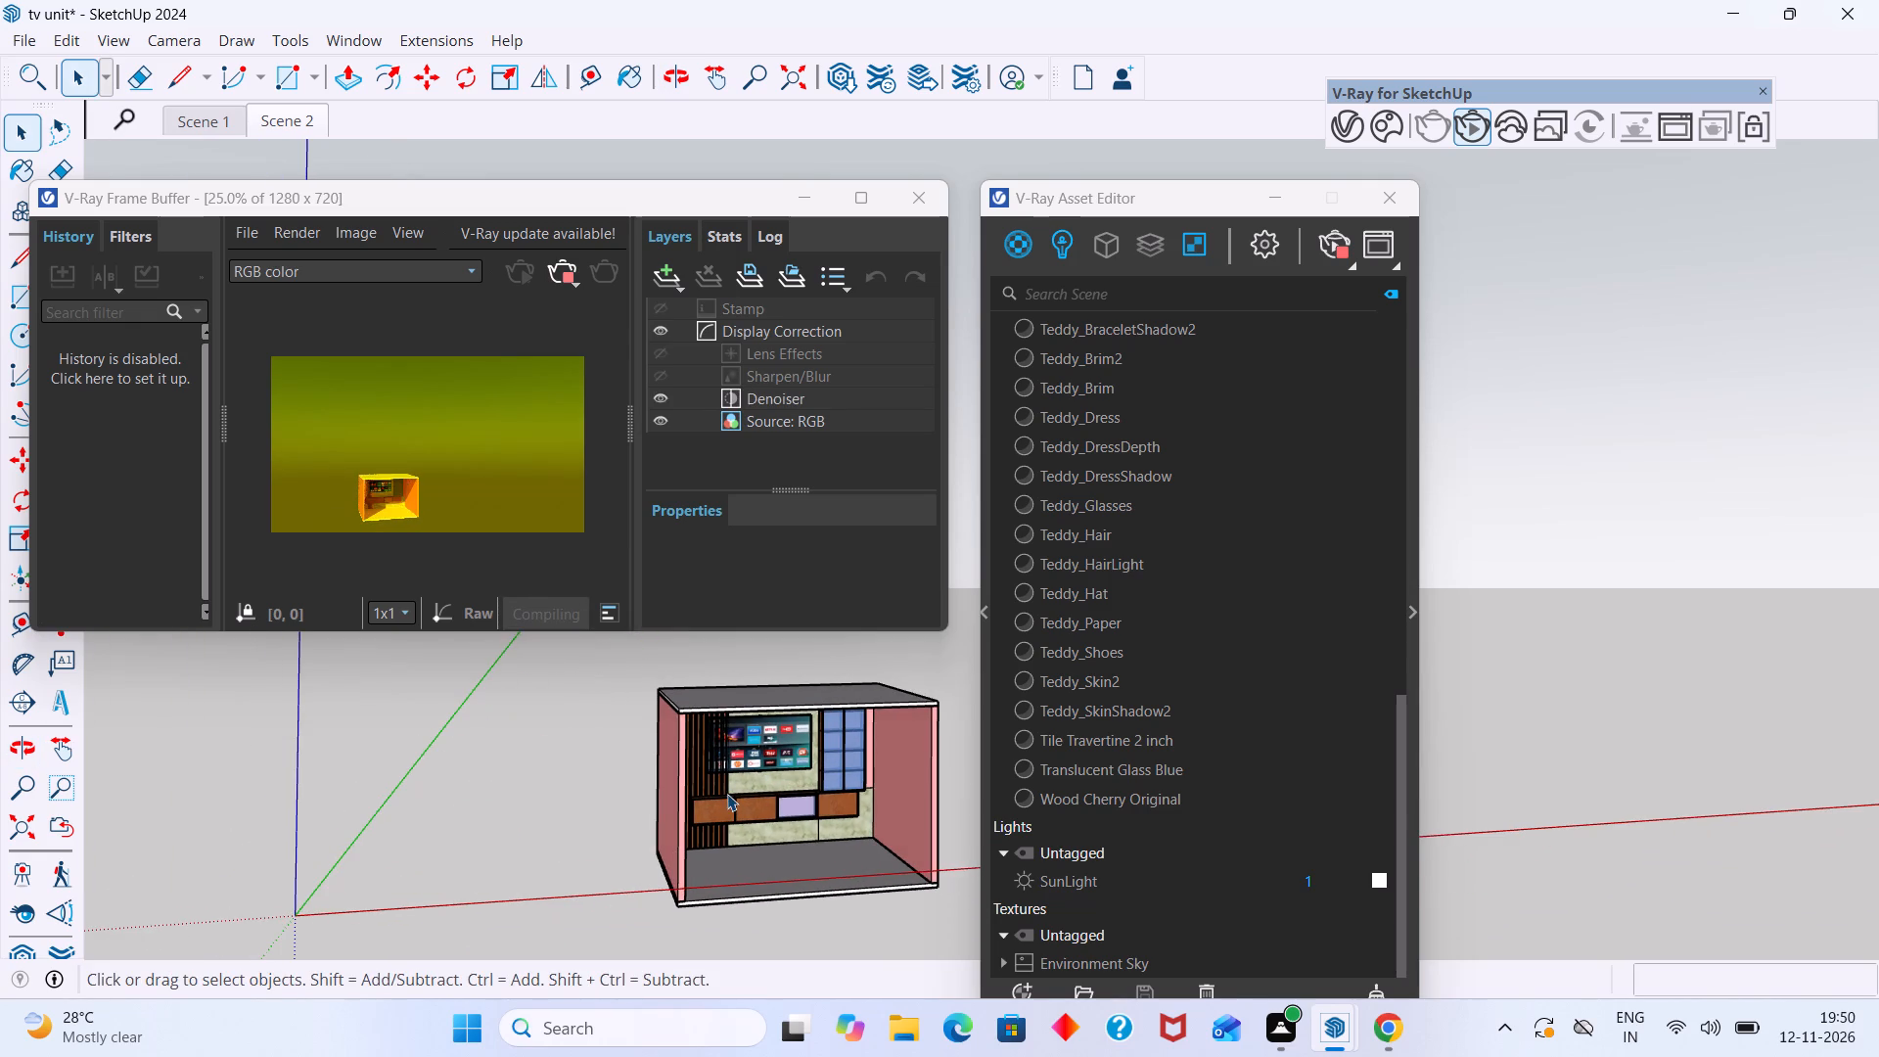
{"action": "key", "text": "ctrl+z"}
{"action": "key", "text": "ctrl+z"}
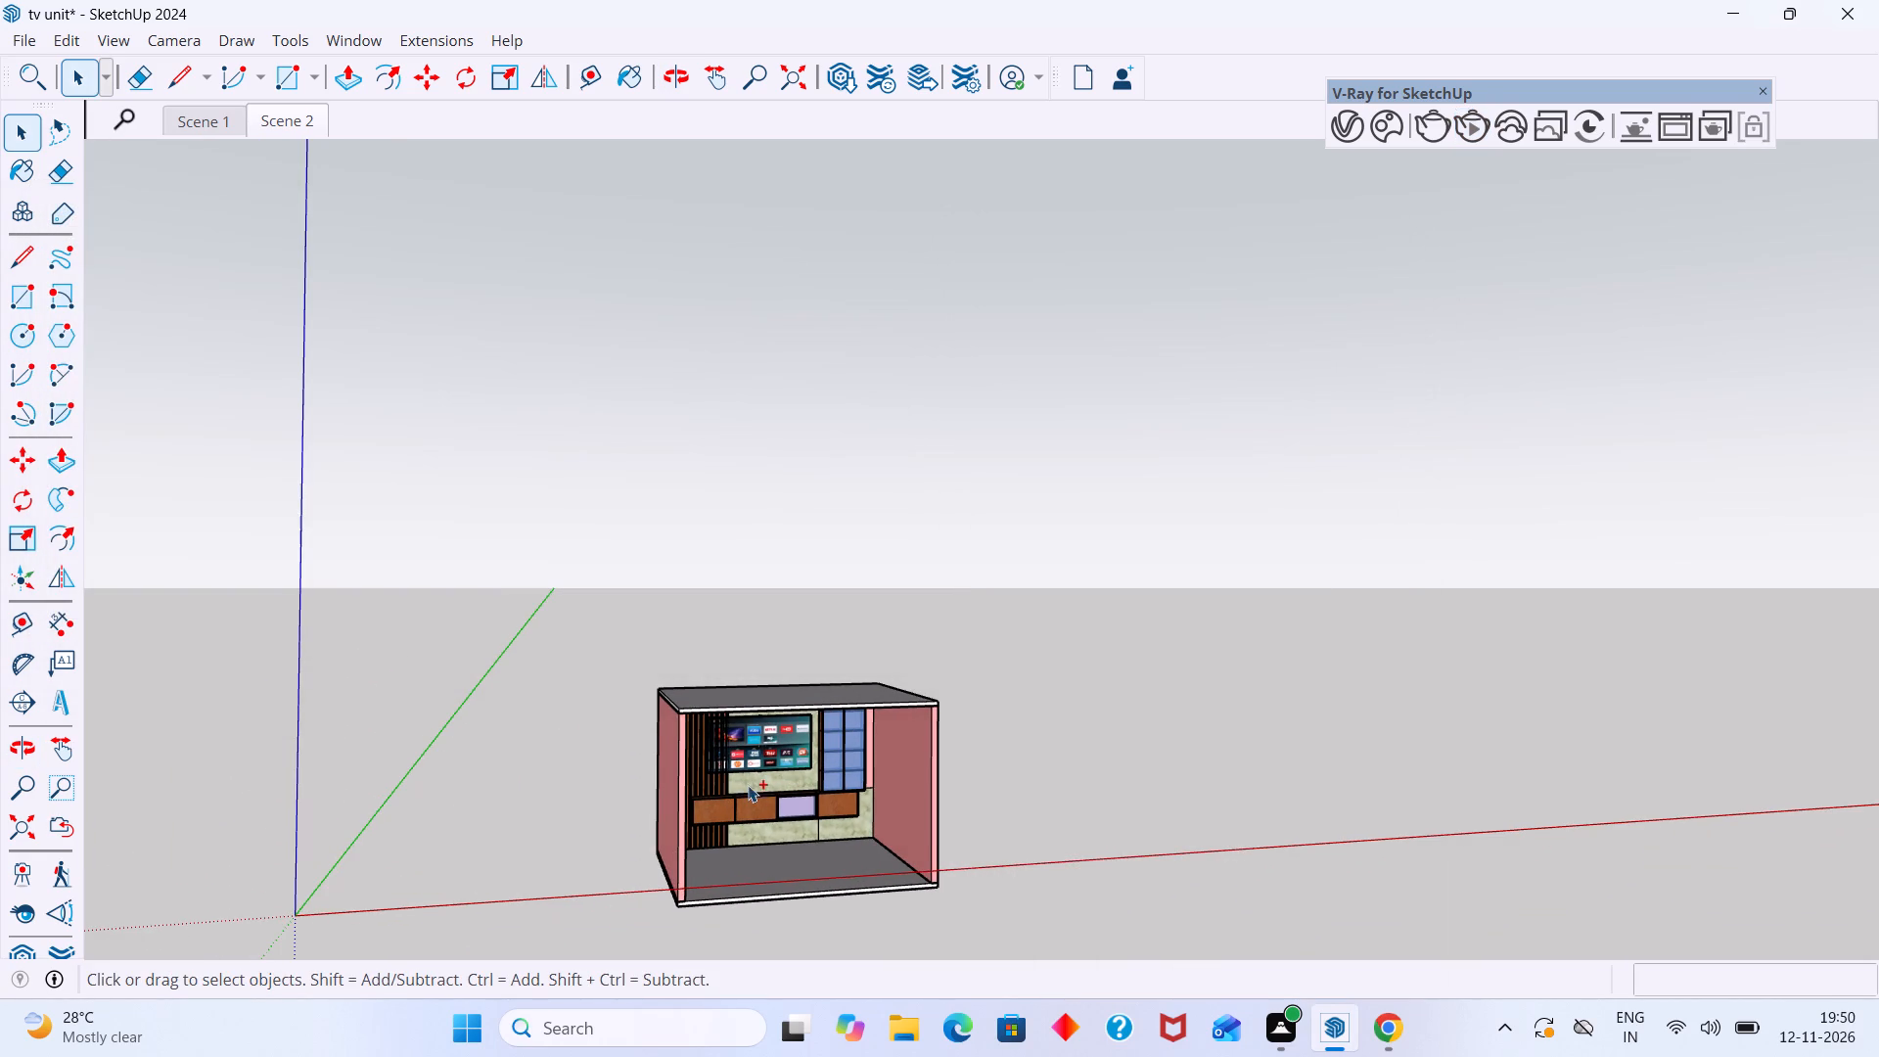
Start a new V-Ray interactive render of the TV unit room.
{"action": "scroll", "coordinate": [753, 790], "scroll_direction": "down", "scroll_amount": 2}
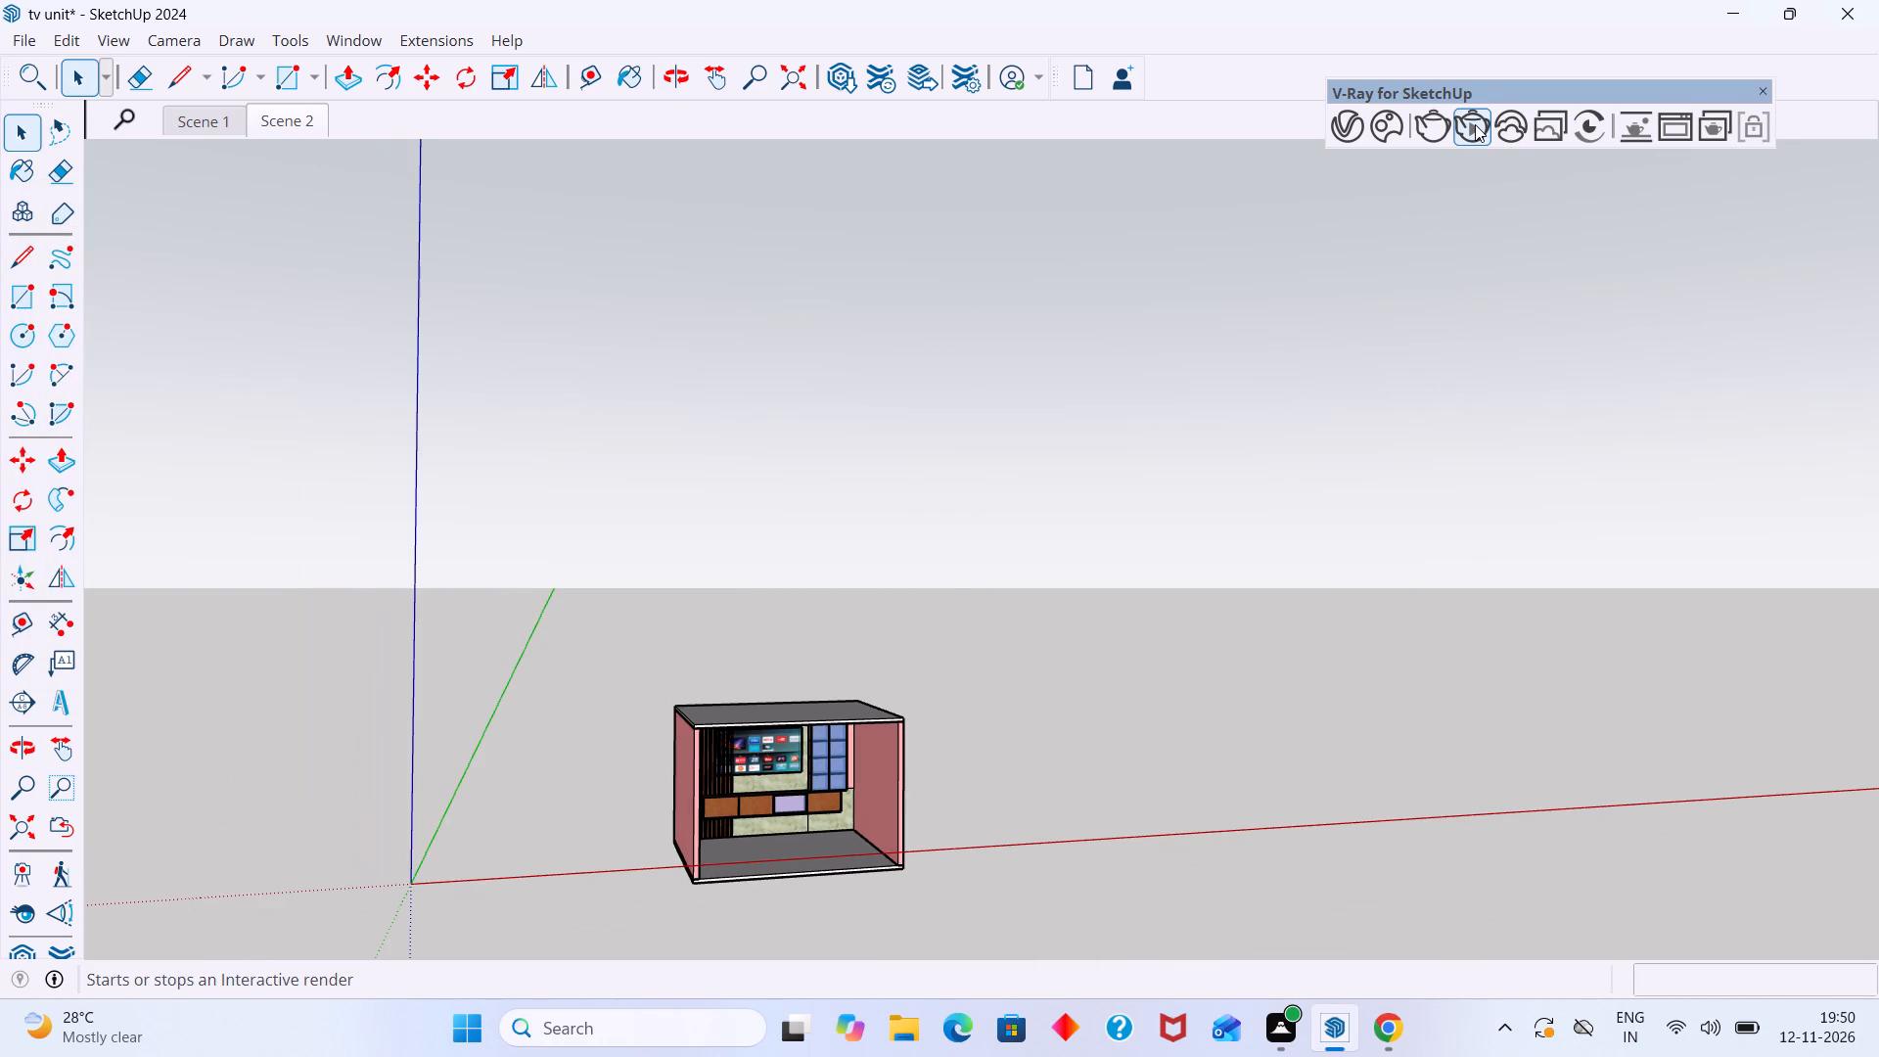
{"action": "left_click", "coordinate": [1475, 124]}
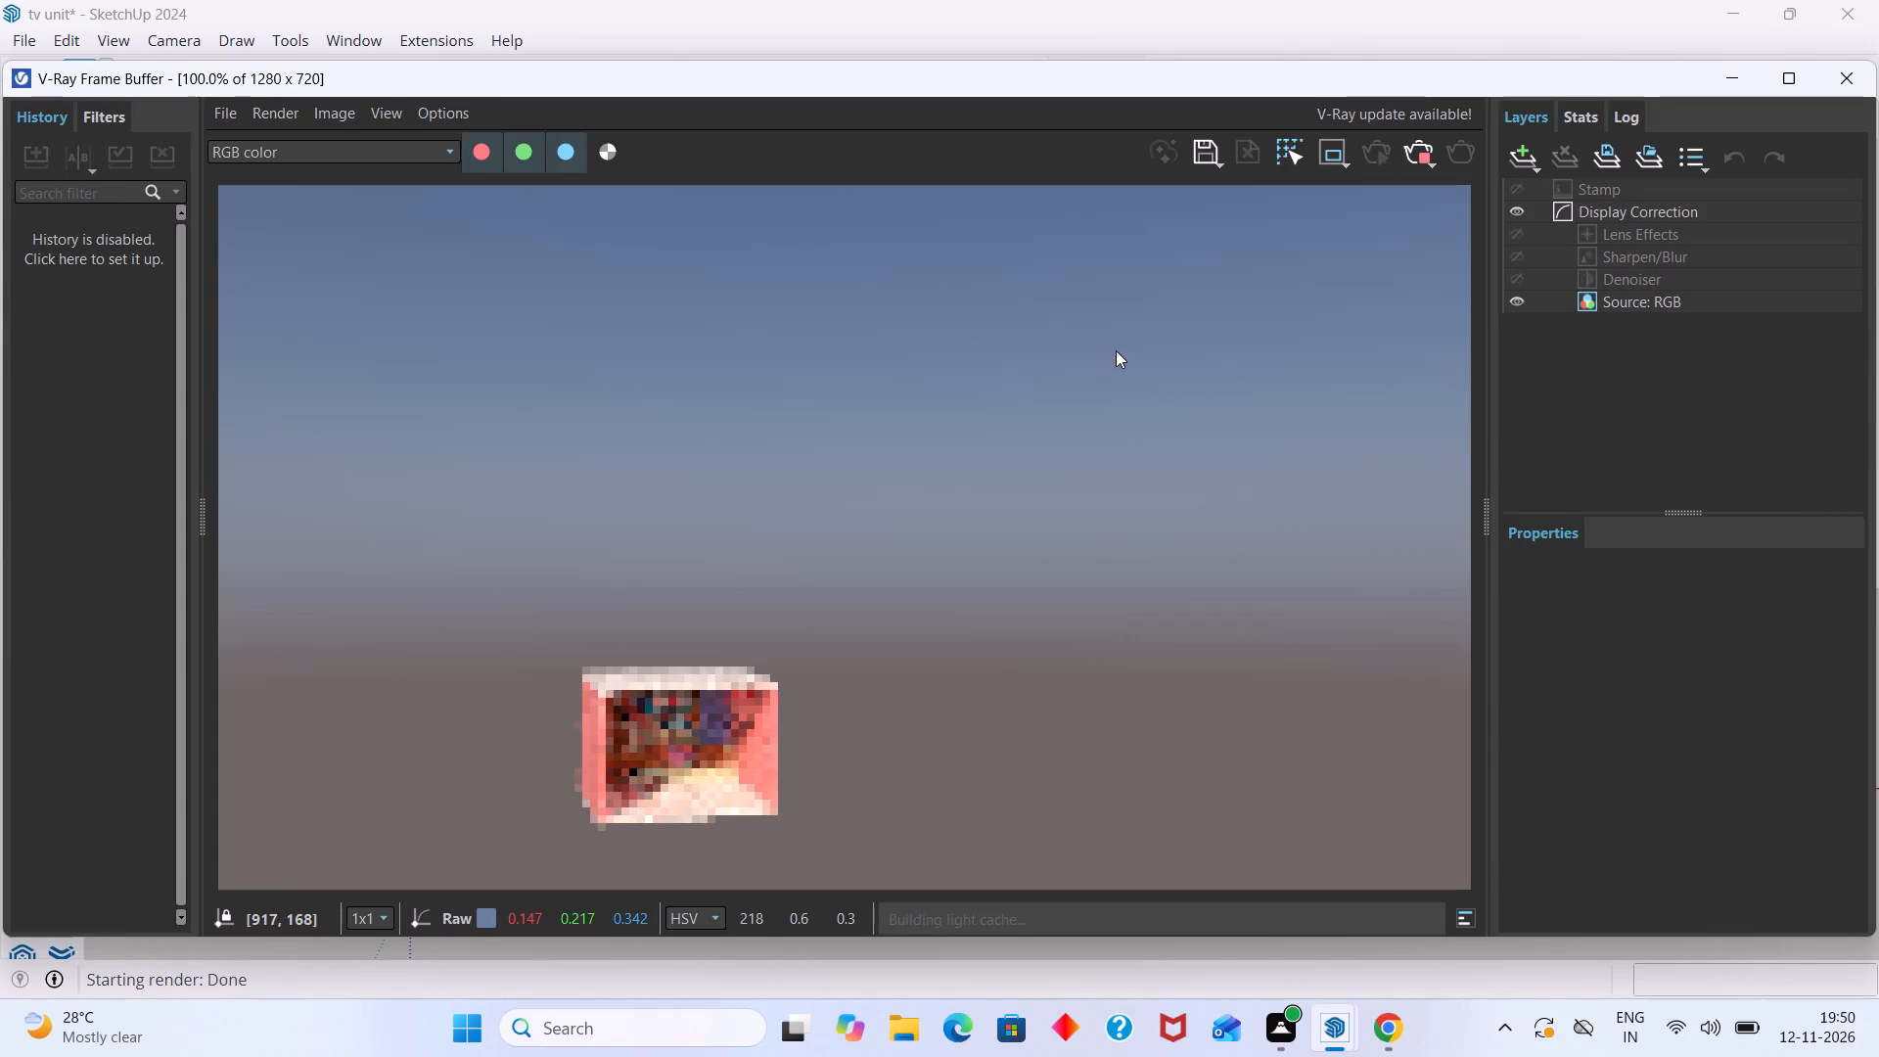
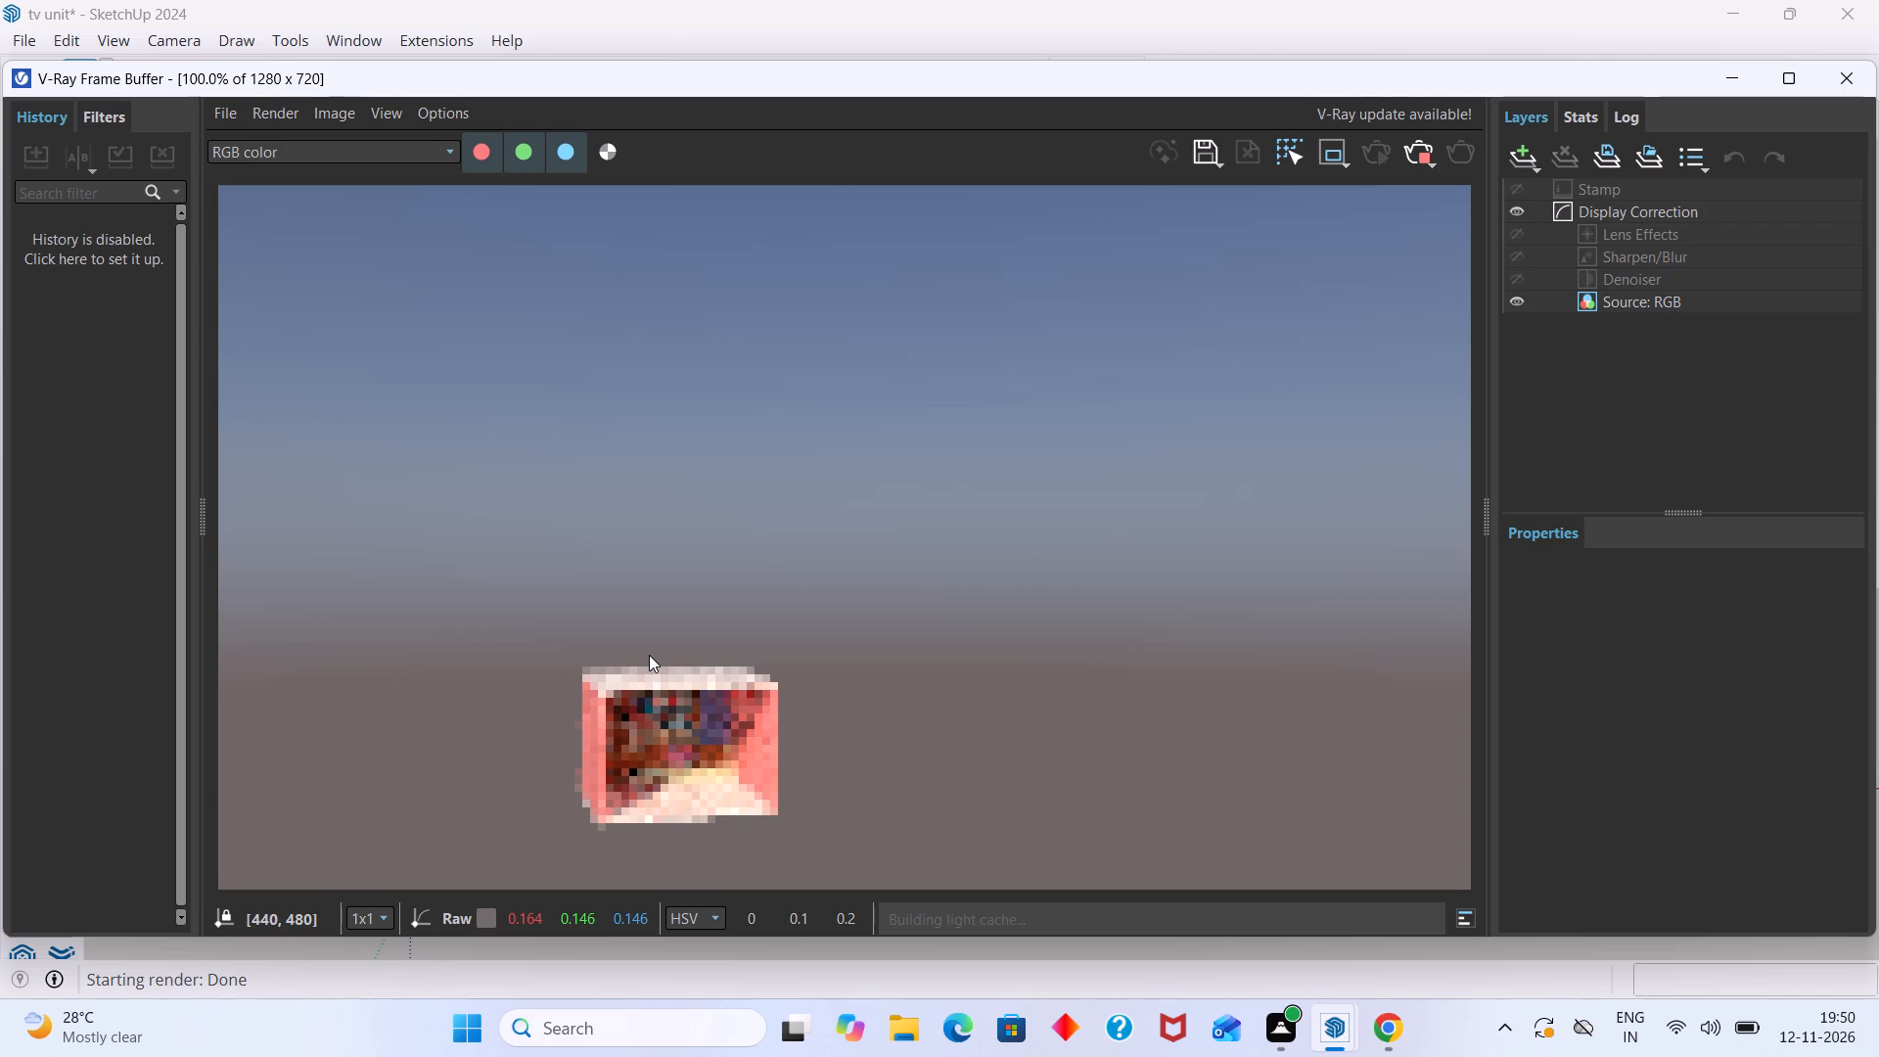
Stop the current interactive render and restart it from the V-Ray Frame Buffer.
{"action": "scroll", "coordinate": [952, 684], "scroll_direction": "down", "scroll_amount": 2}
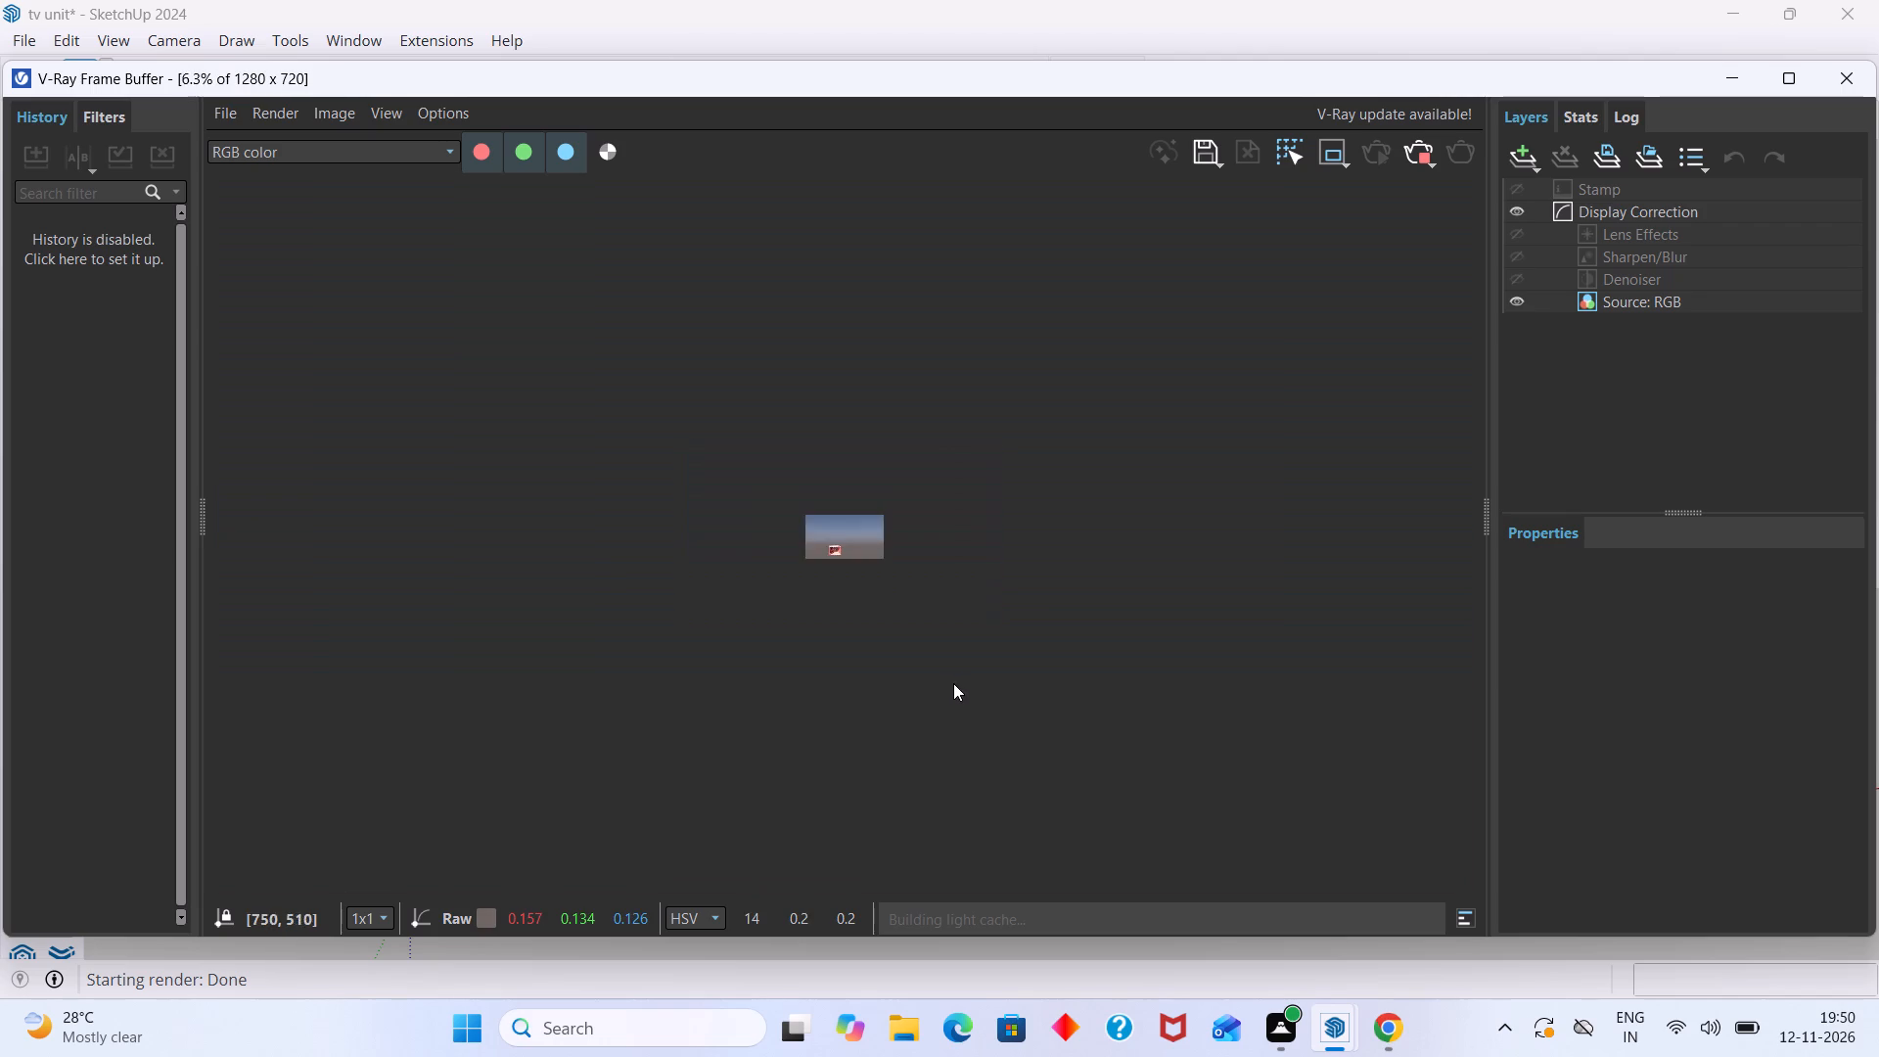
{"action": "scroll", "coordinate": [953, 683], "scroll_direction": "down", "scroll_amount": 4}
{"action": "scroll", "coordinate": [897, 584], "scroll_direction": "up", "scroll_amount": 7}
{"action": "middle_click_drag", "start_coordinate": [833, 583], "coordinate": [889, 587]}
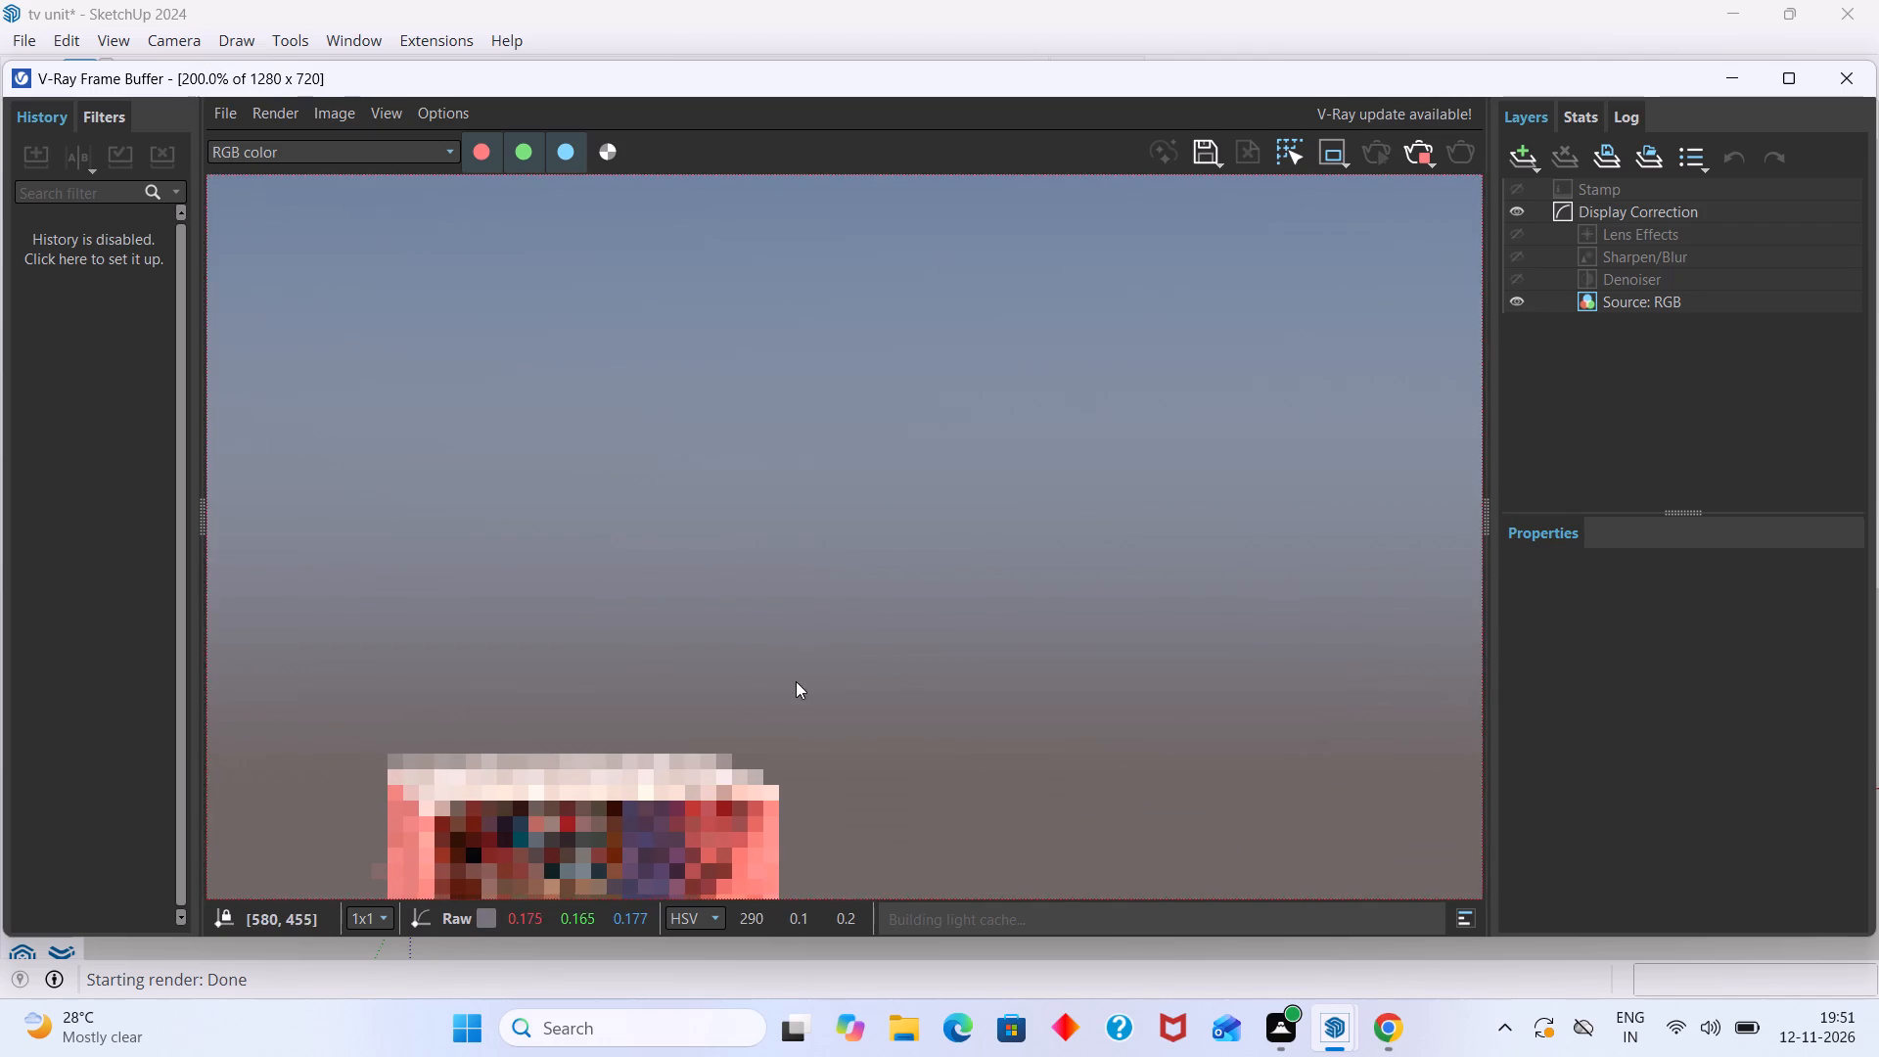
{"action": "scroll", "coordinate": [794, 684], "scroll_direction": "down", "scroll_amount": 1}
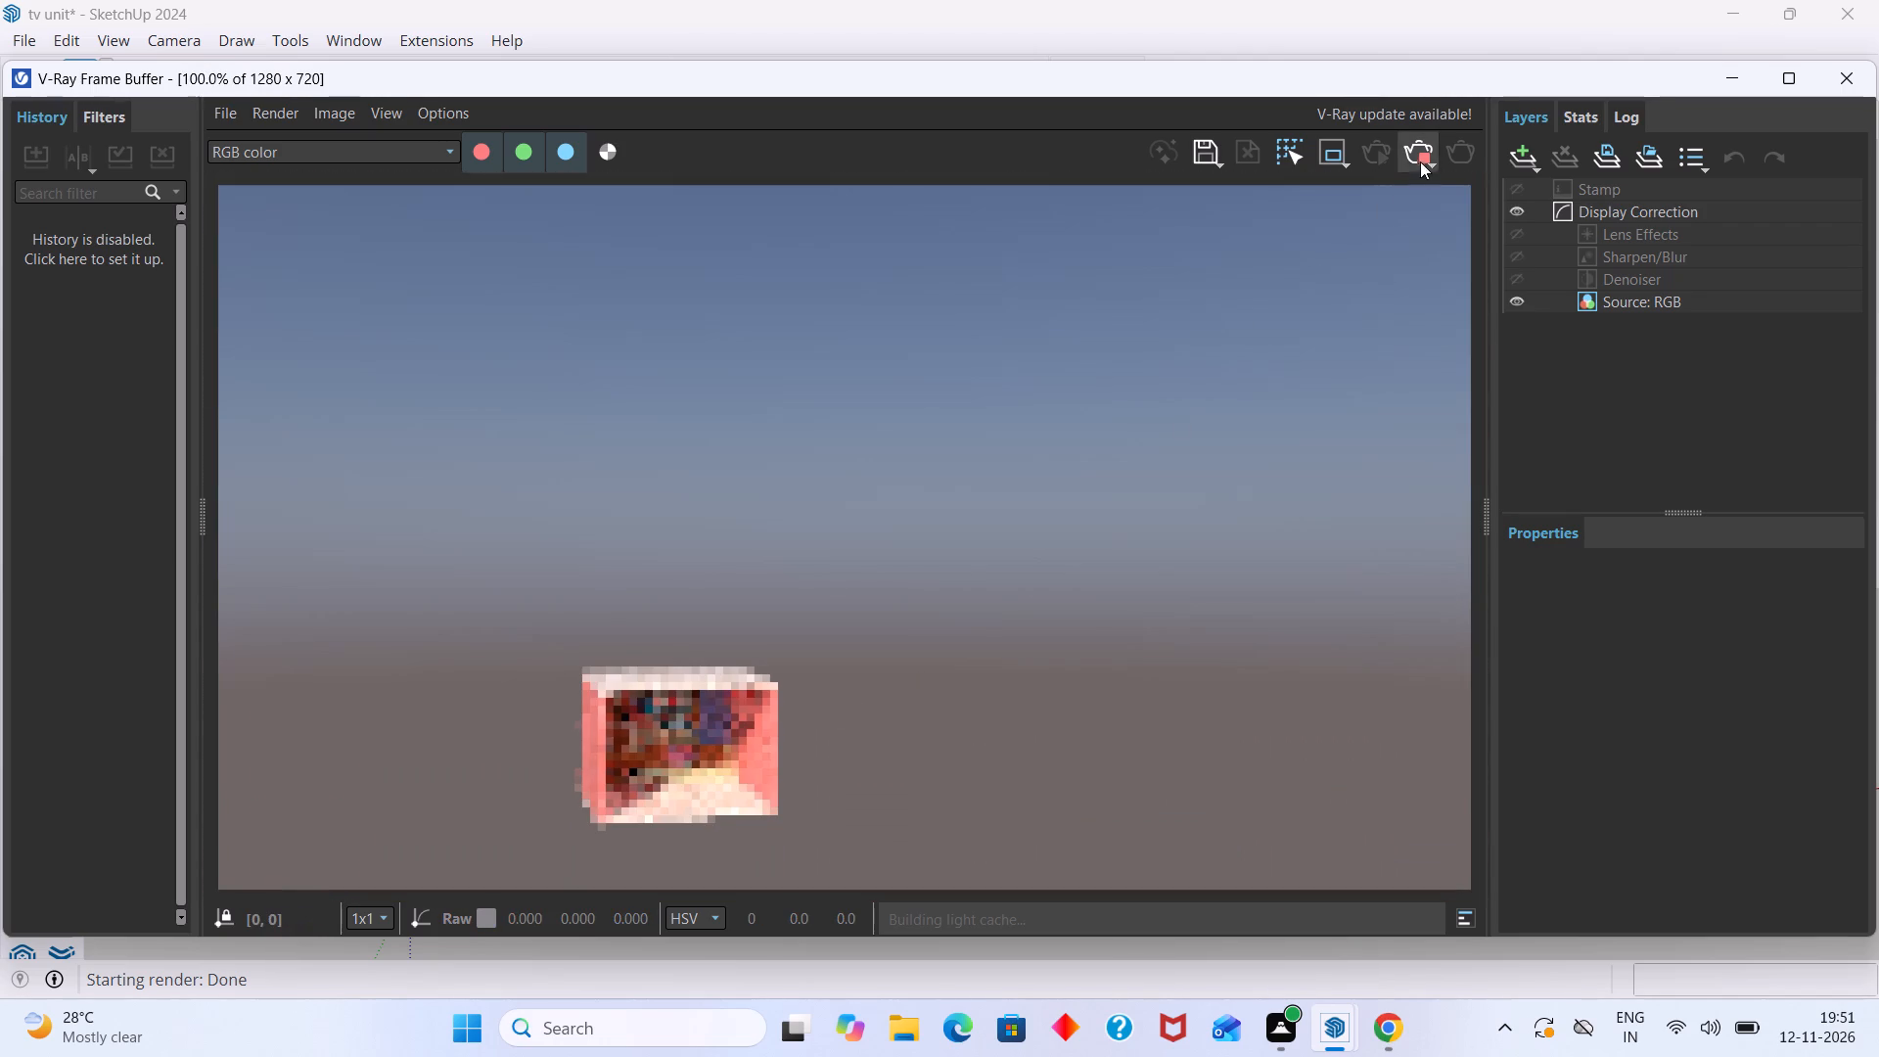
{"action": "left_click", "coordinate": [1425, 151]}
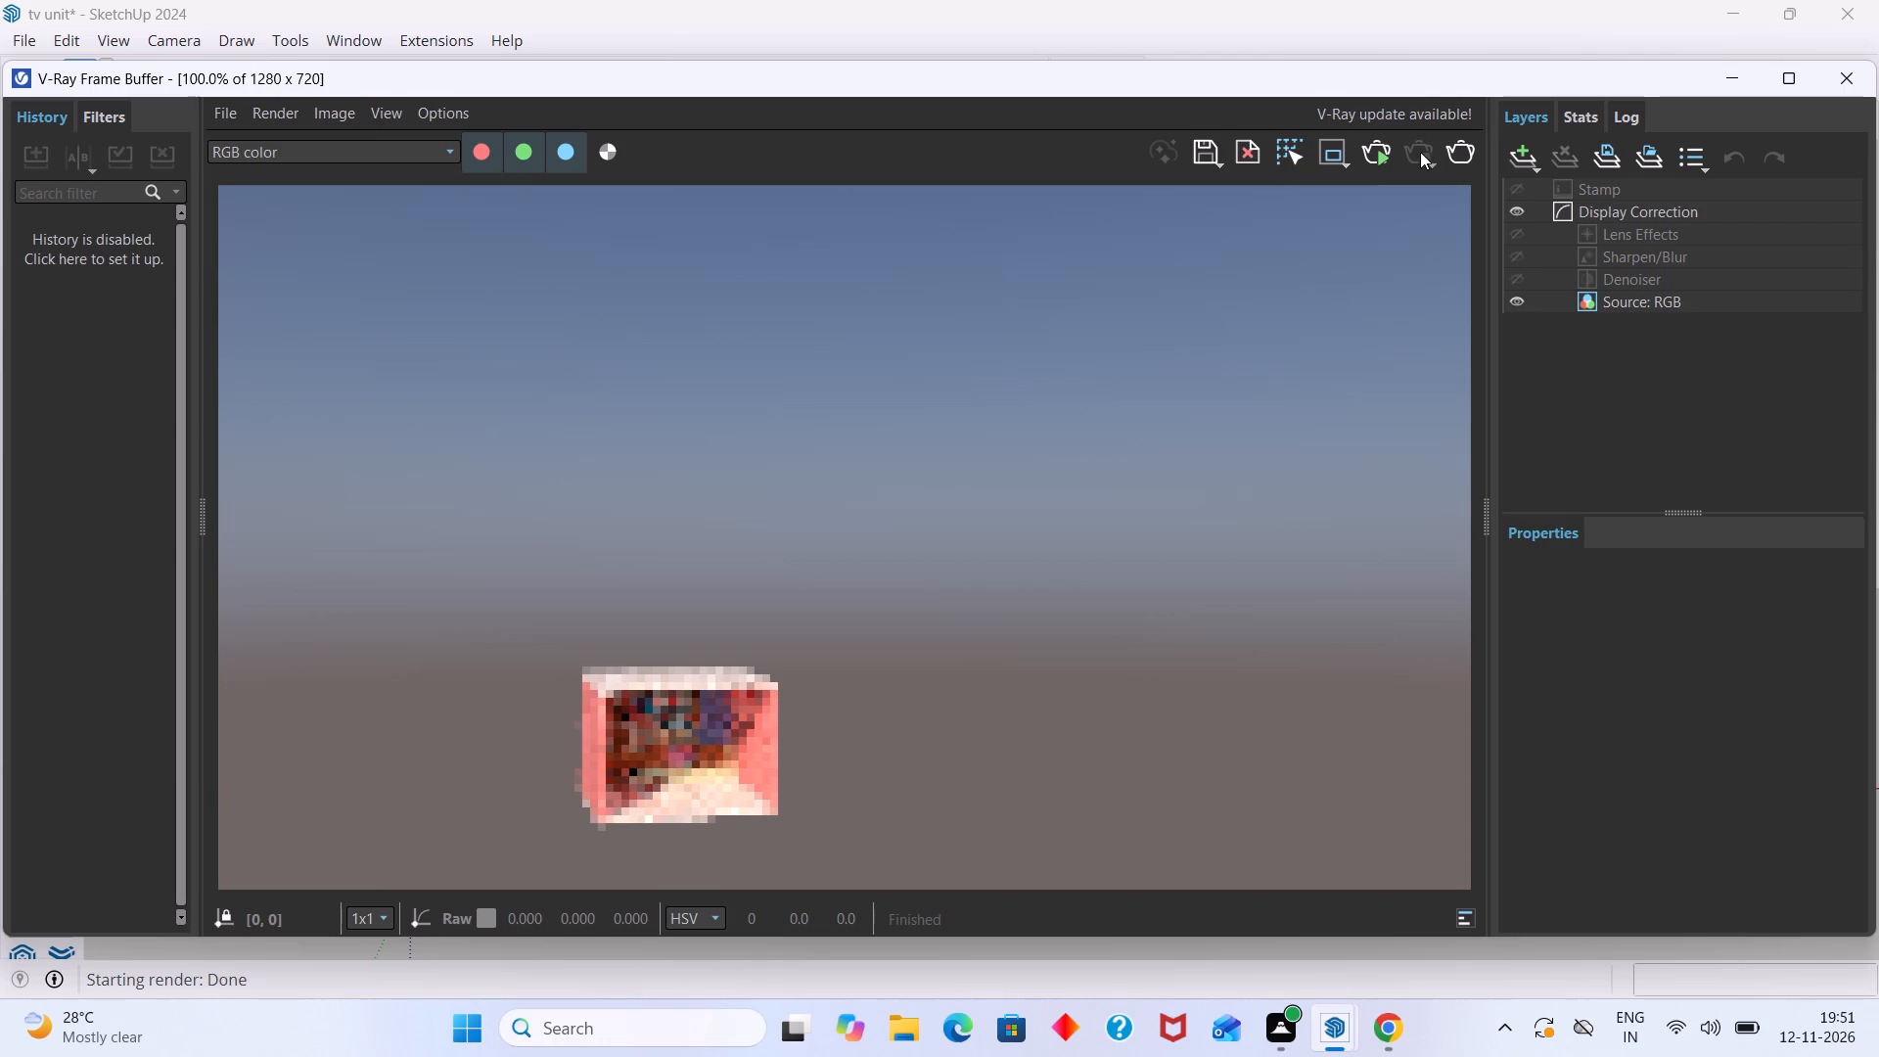
{"action": "left_click", "coordinate": [1383, 155]}
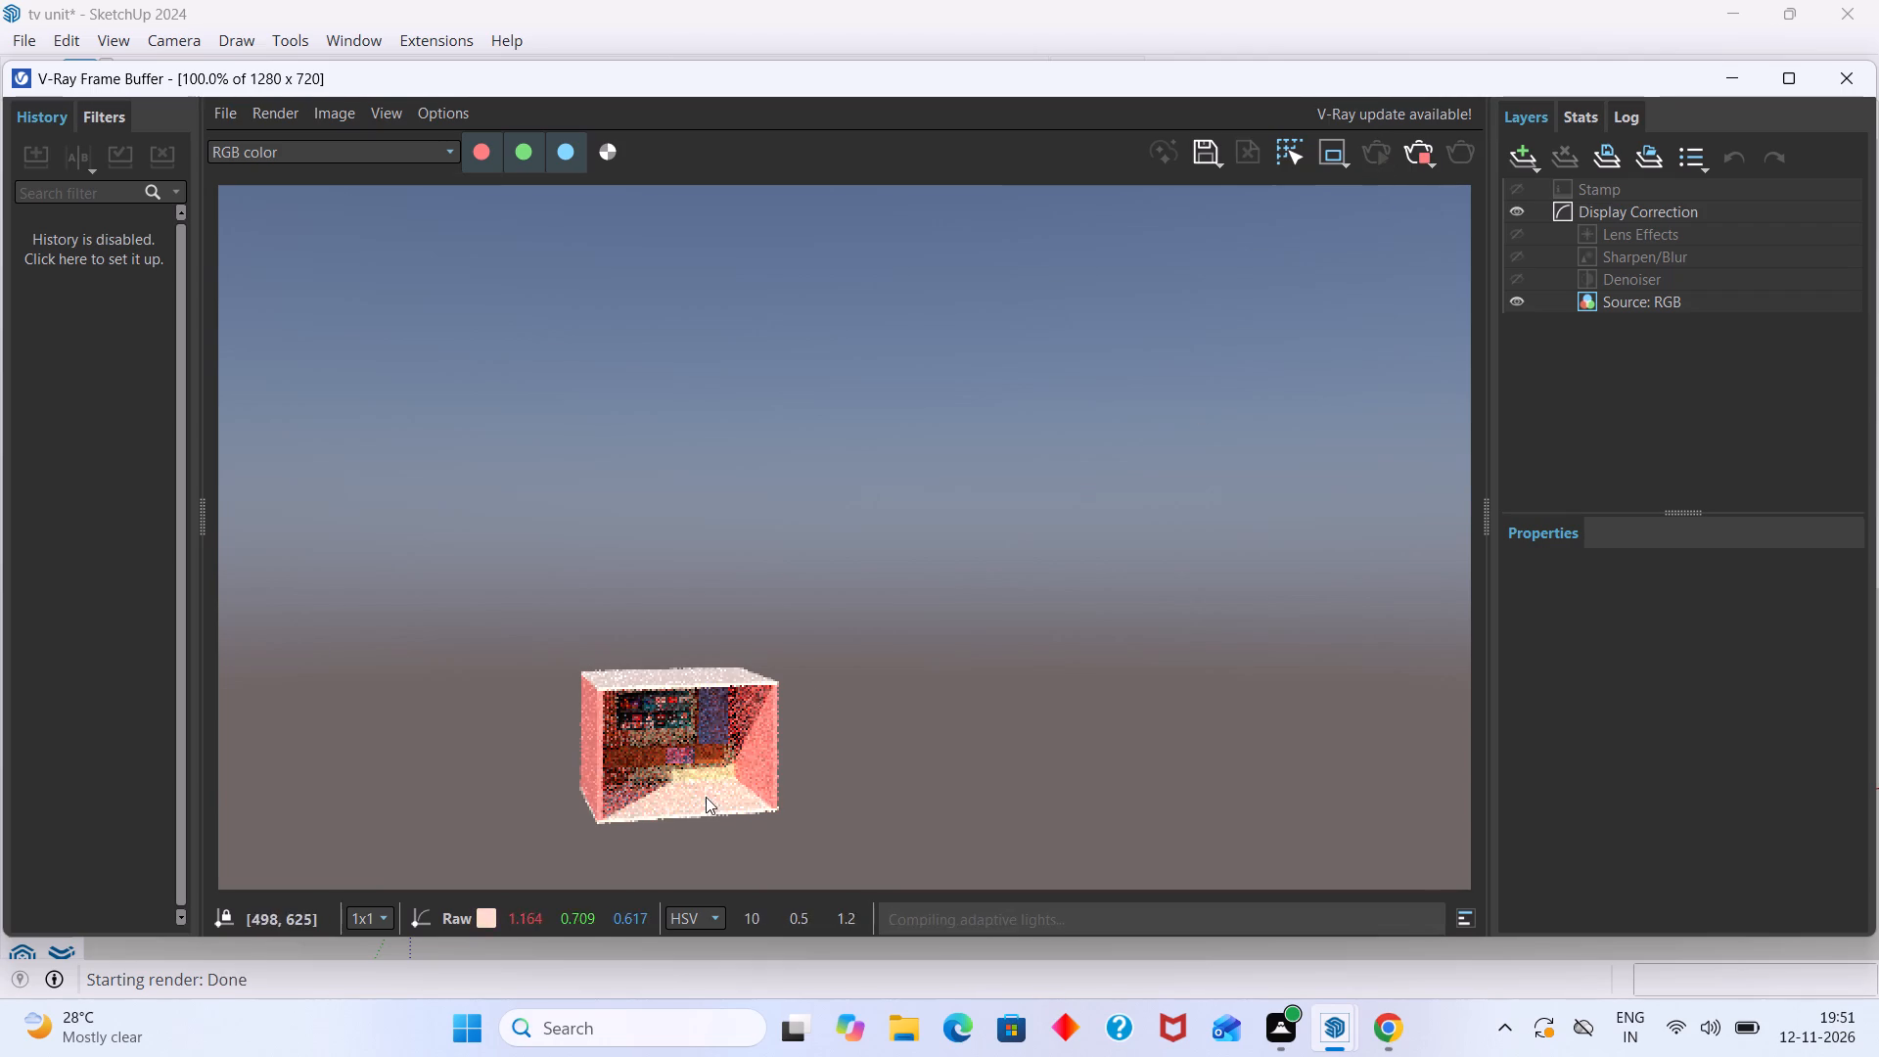
Examine the TV unit wall and its cabinets up close in the restarted render.
{"action": "scroll", "coordinate": [665, 754], "scroll_direction": "up", "scroll_amount": 3}
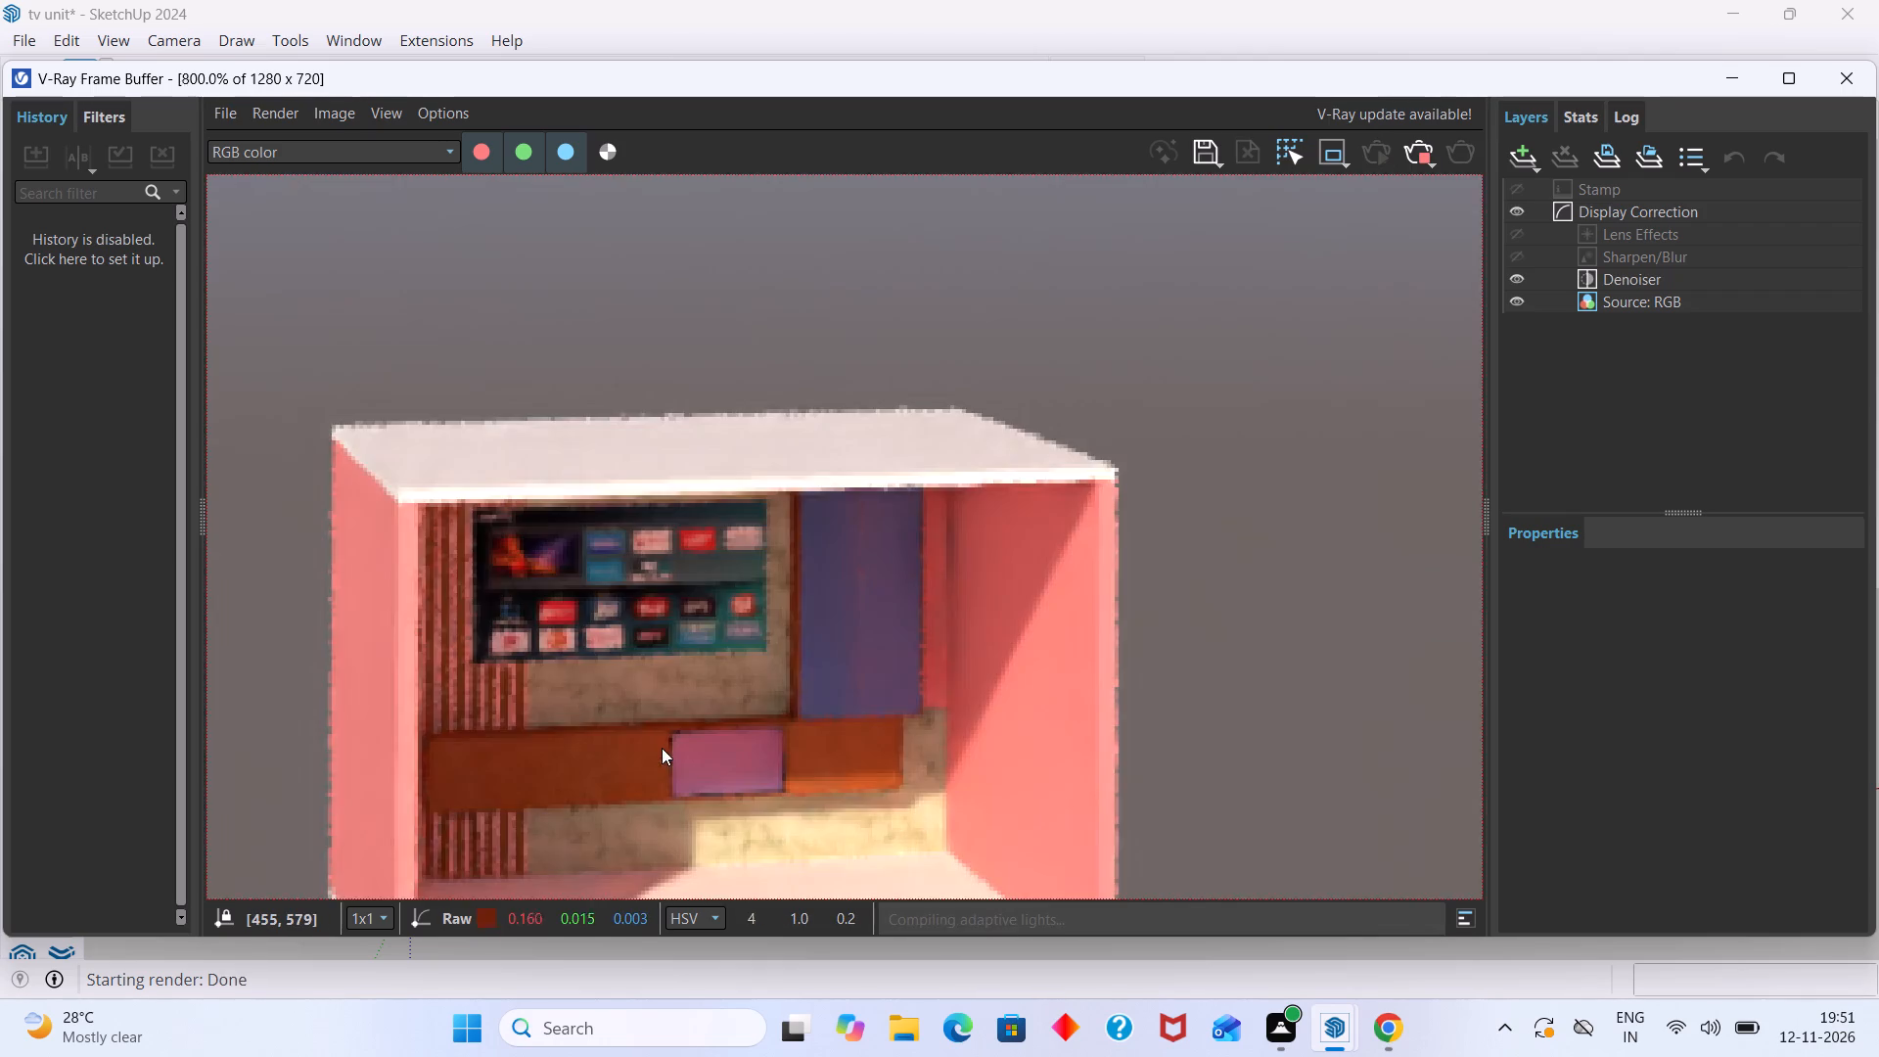
{"action": "scroll", "coordinate": [662, 748], "scroll_direction": "up", "scroll_amount": 1}
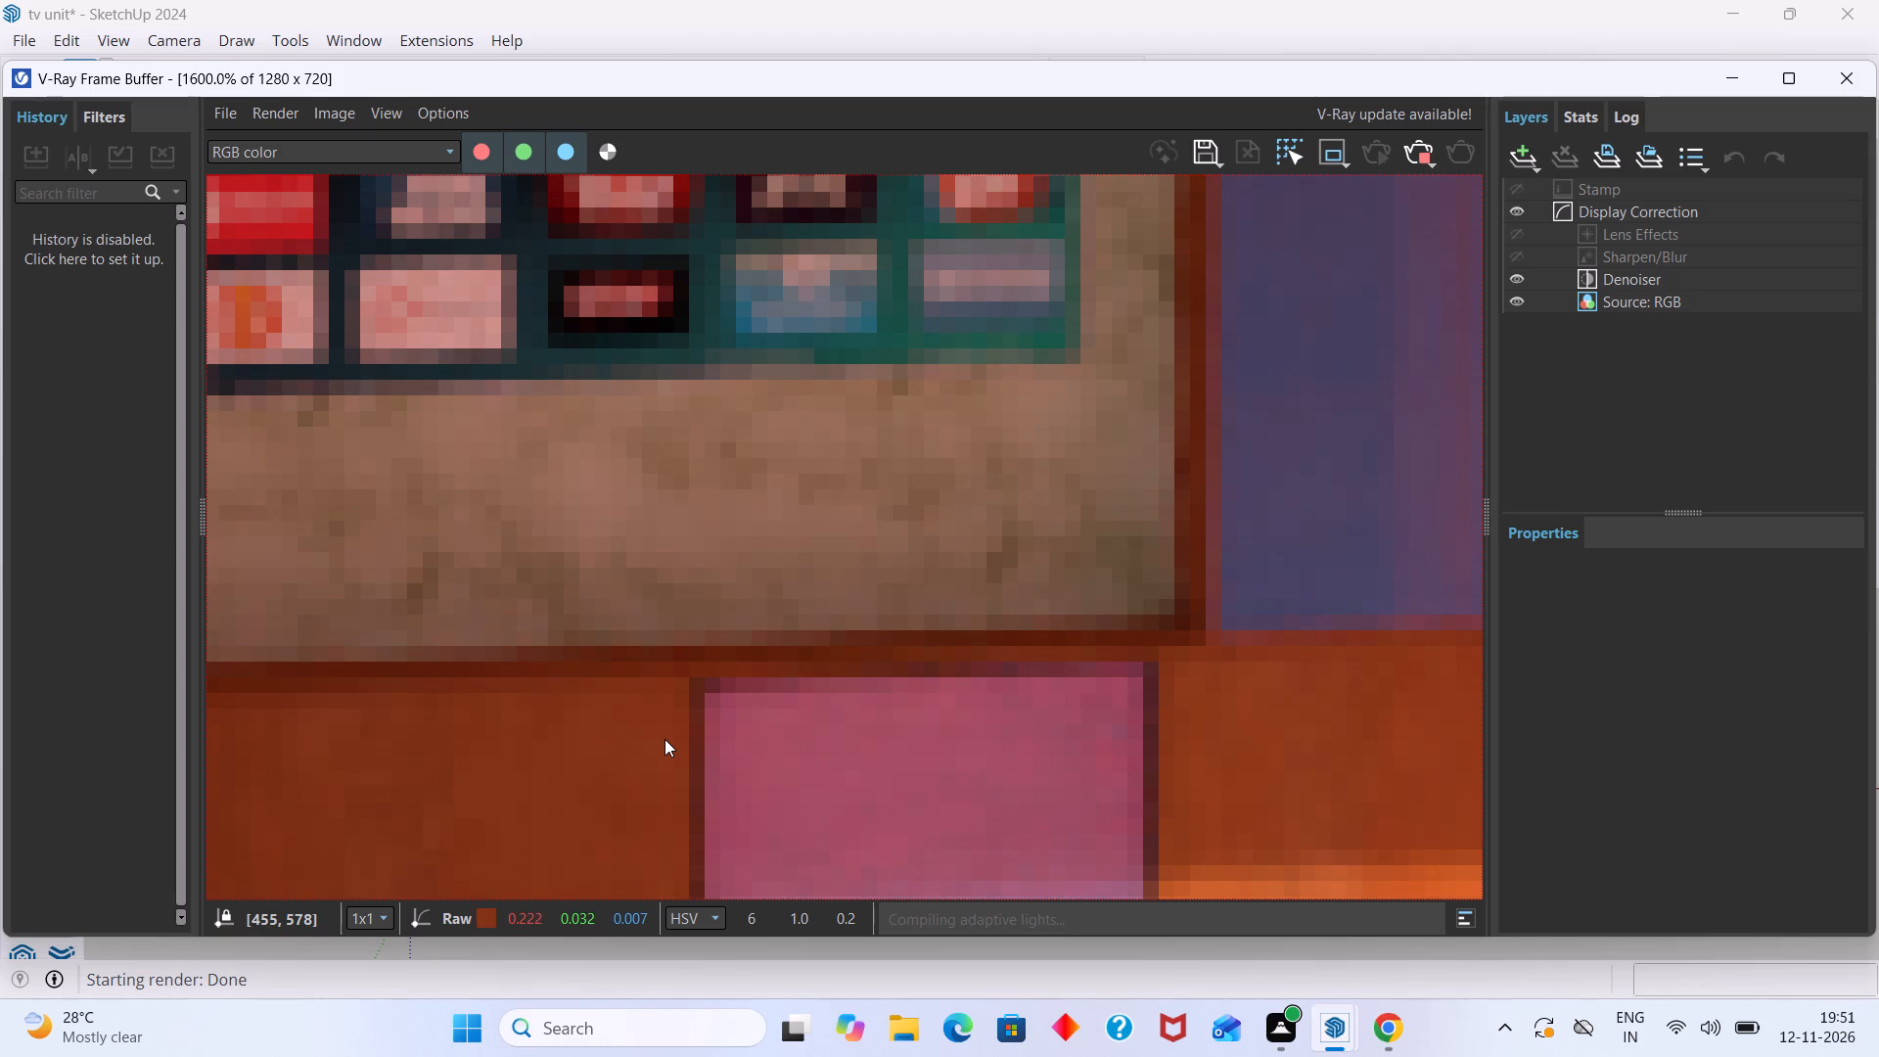
{"action": "scroll", "coordinate": [567, 780], "scroll_direction": "down", "scroll_amount": 3}
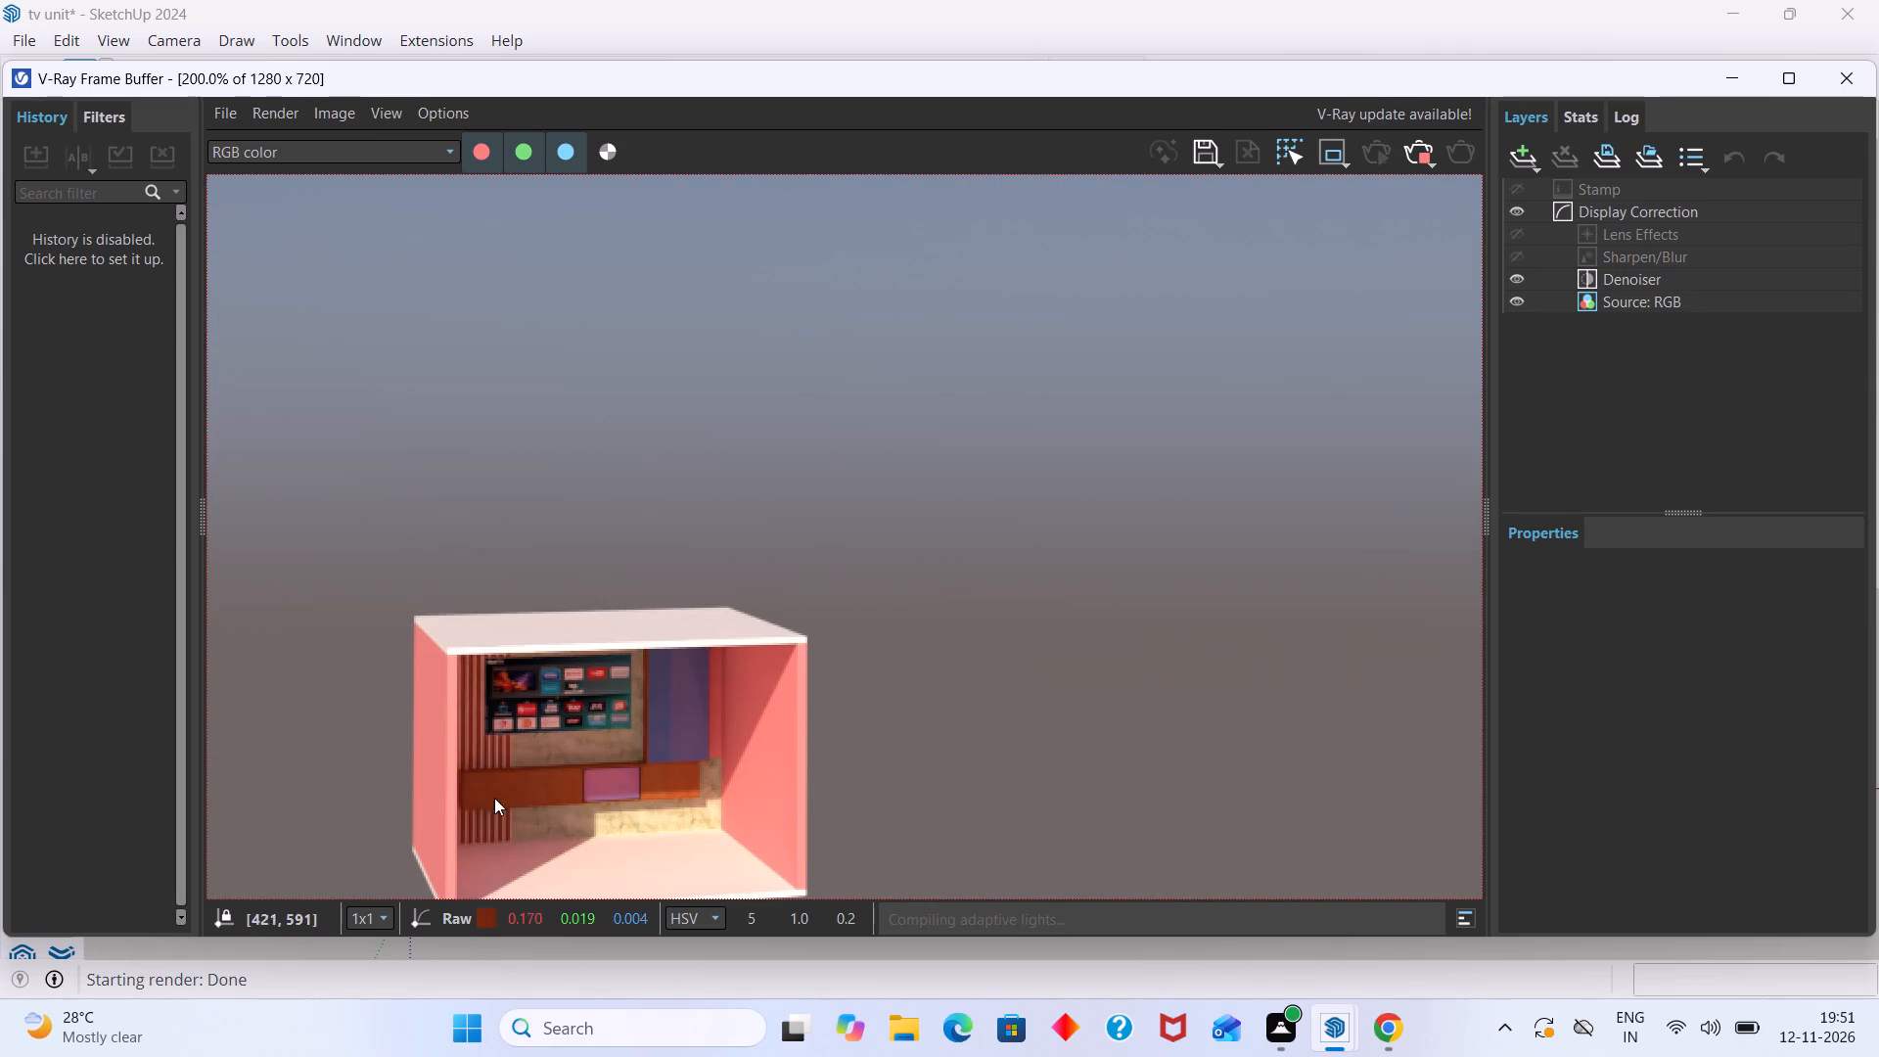
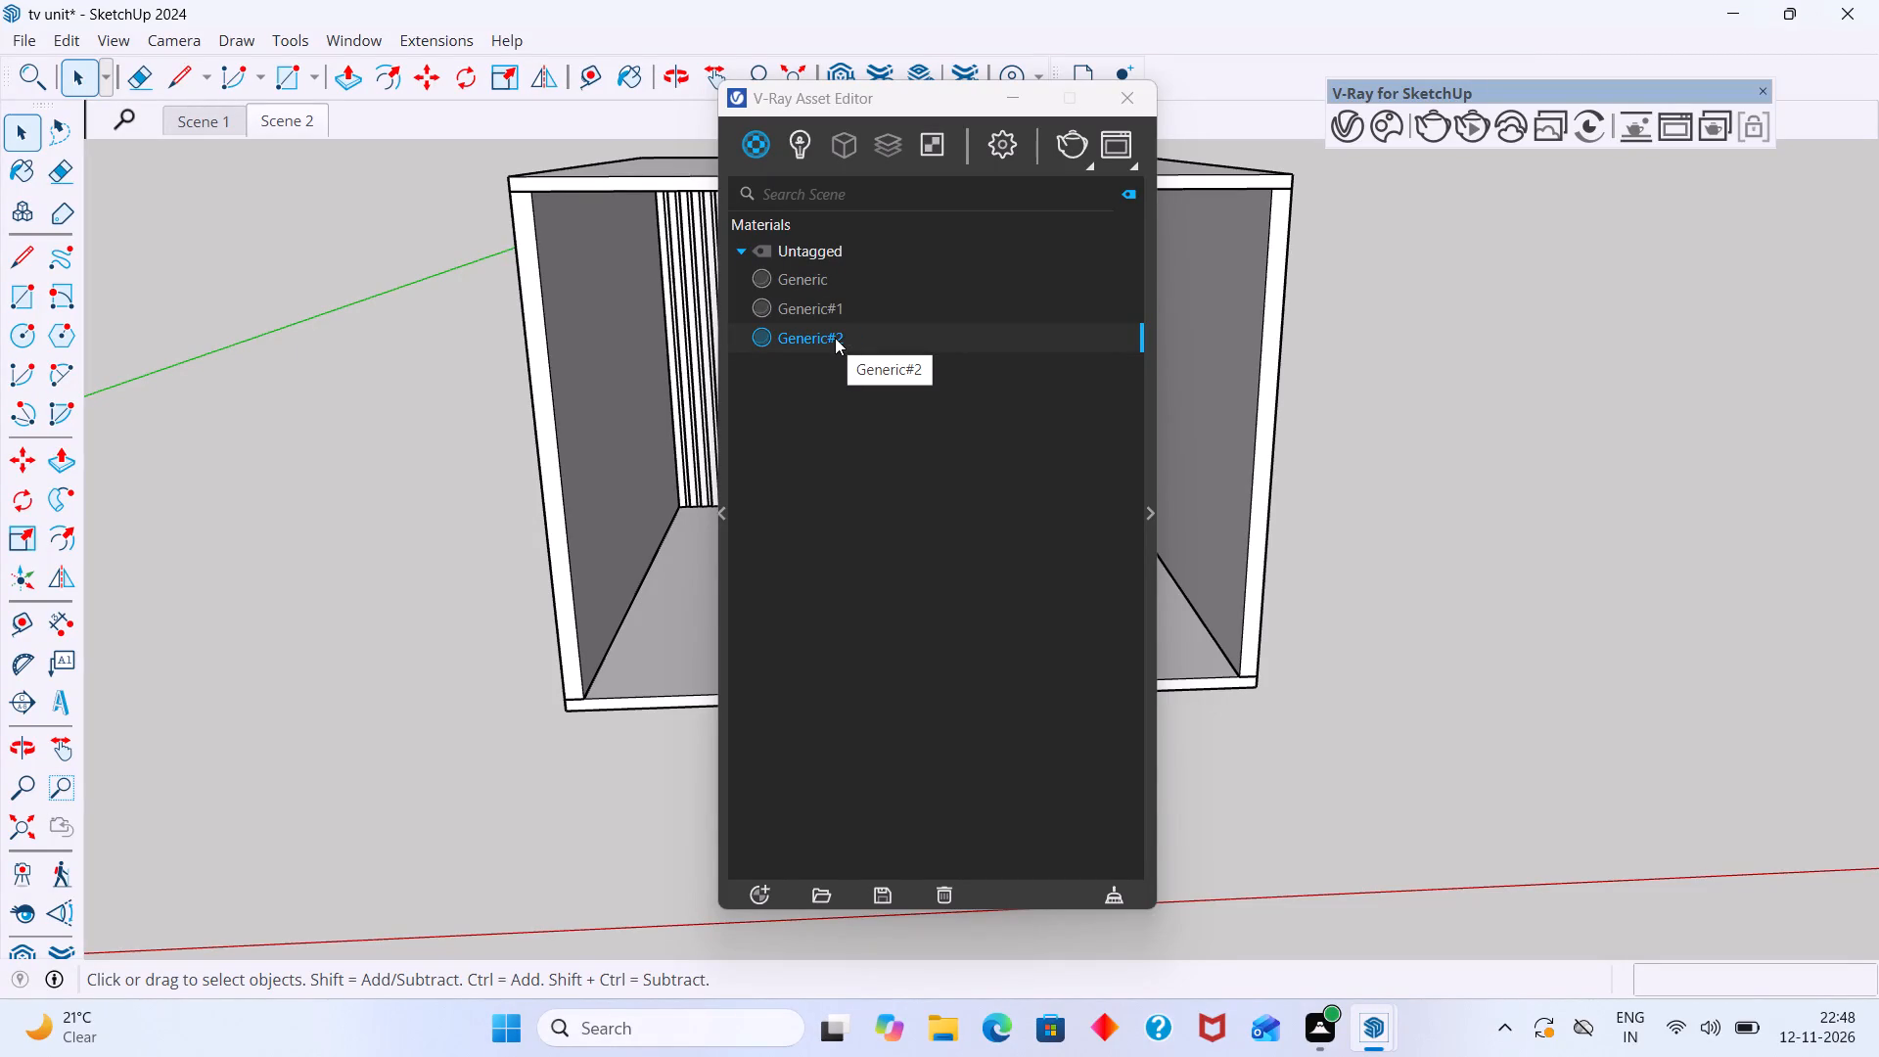
Add three more Generic materials to the V-Ray material list.
{"action": "right_click", "coordinate": [803, 253]}
{"action": "left_click", "coordinate": [772, 162]}
{"action": "right_click", "coordinate": [752, 149]}
{"action": "left_click", "coordinate": [816, 200]}
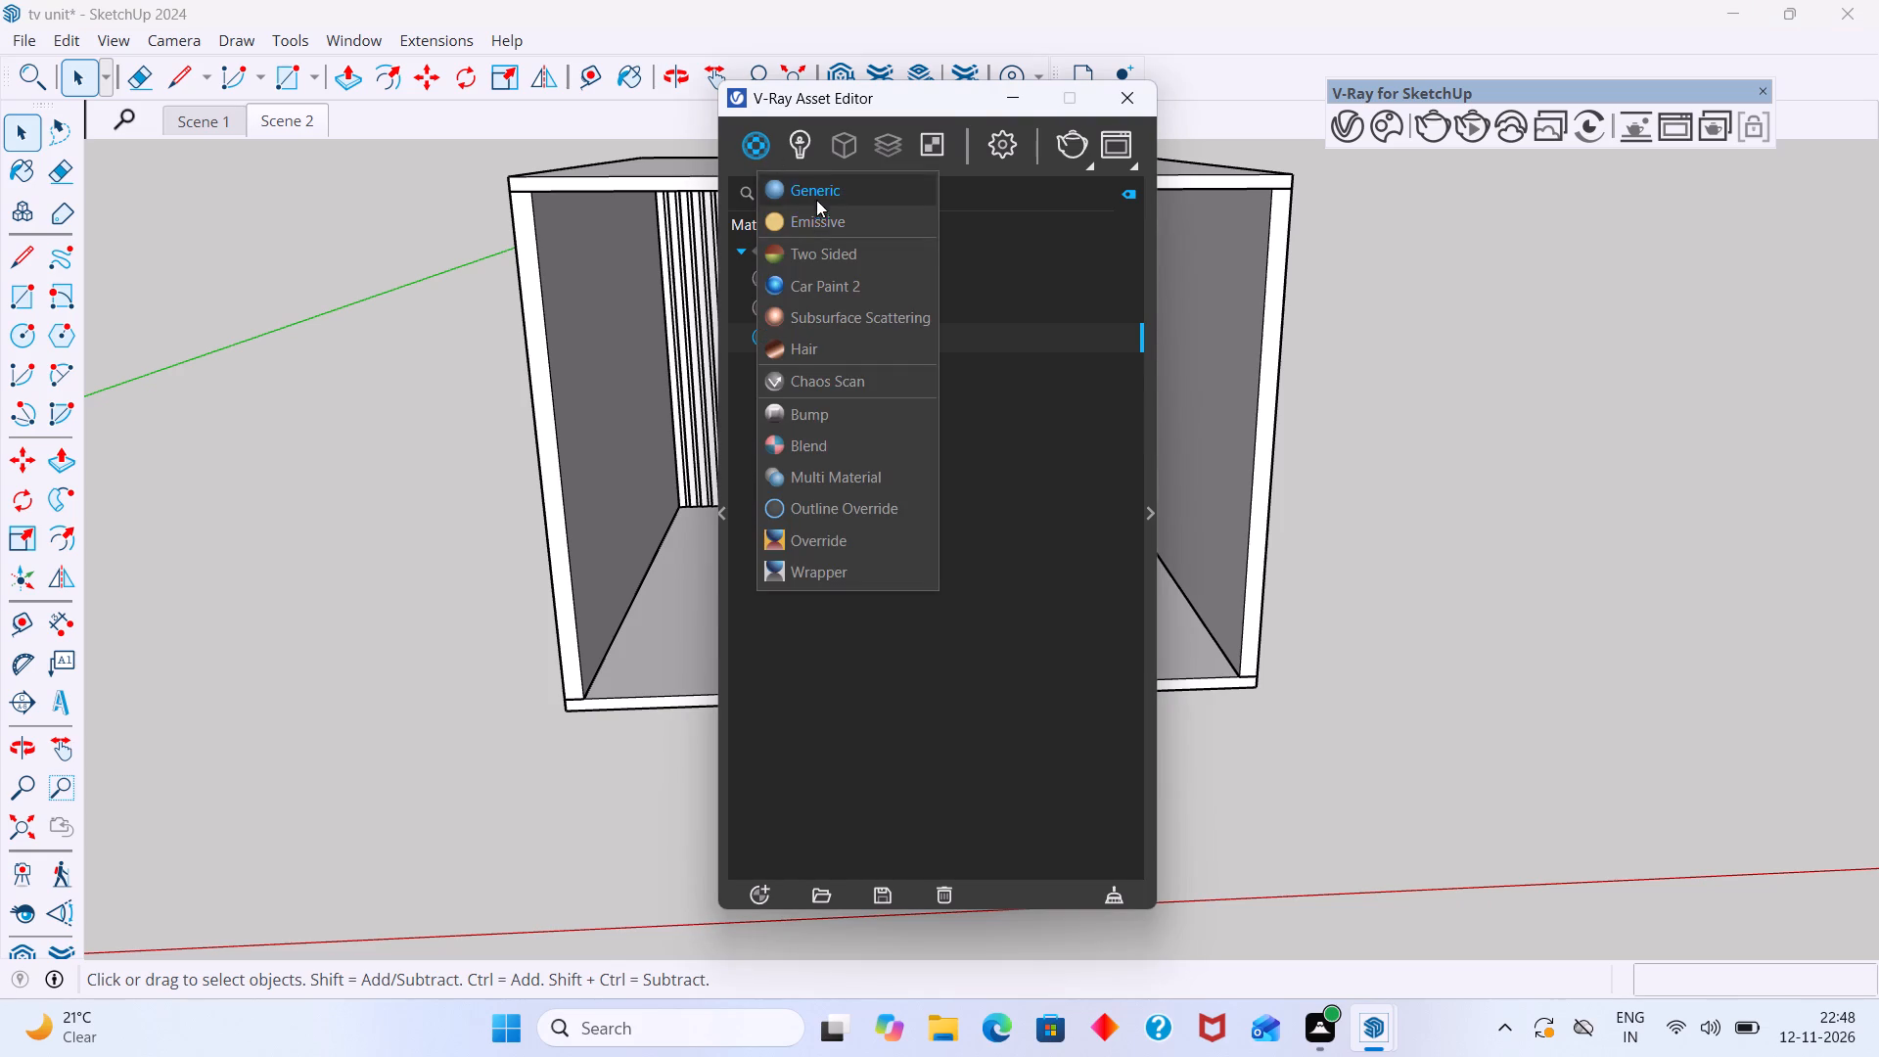
{"action": "right_click", "coordinate": [759, 152]}
{"action": "left_click", "coordinate": [818, 192]}
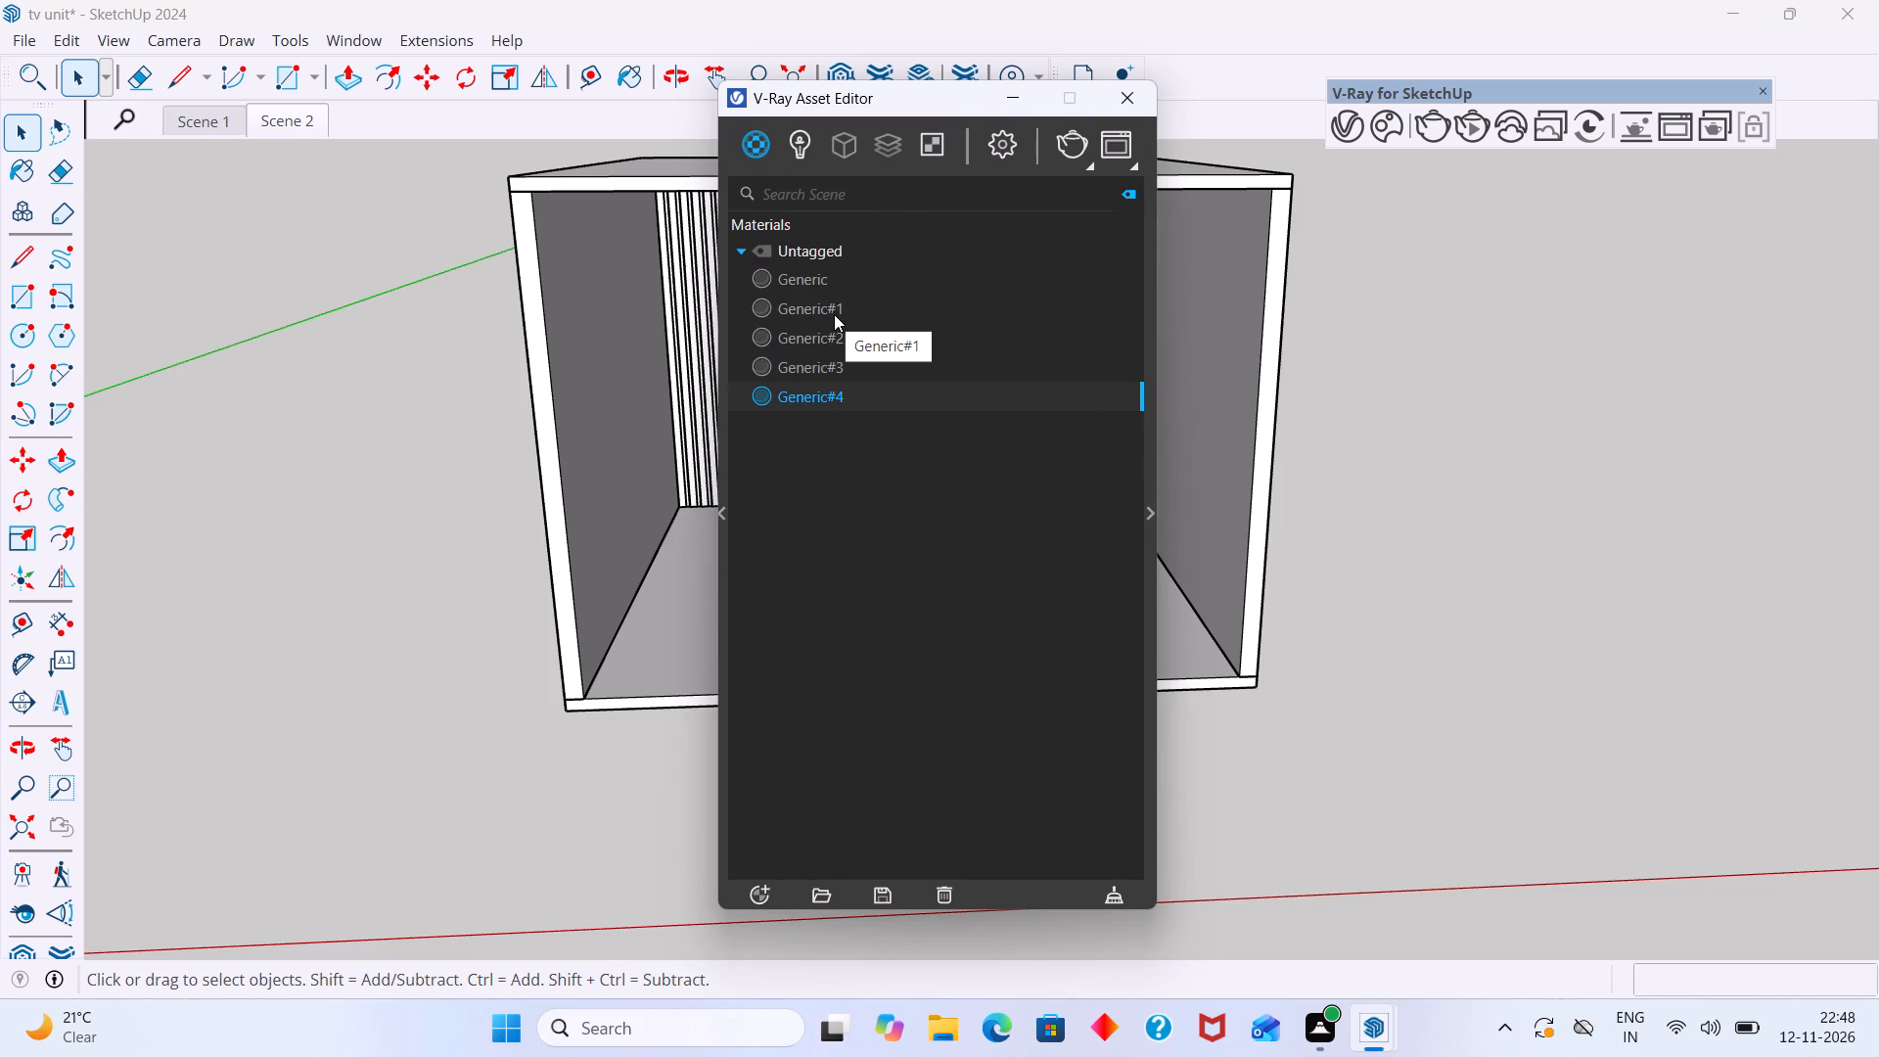
{"action": "right_click", "coordinate": [754, 143]}
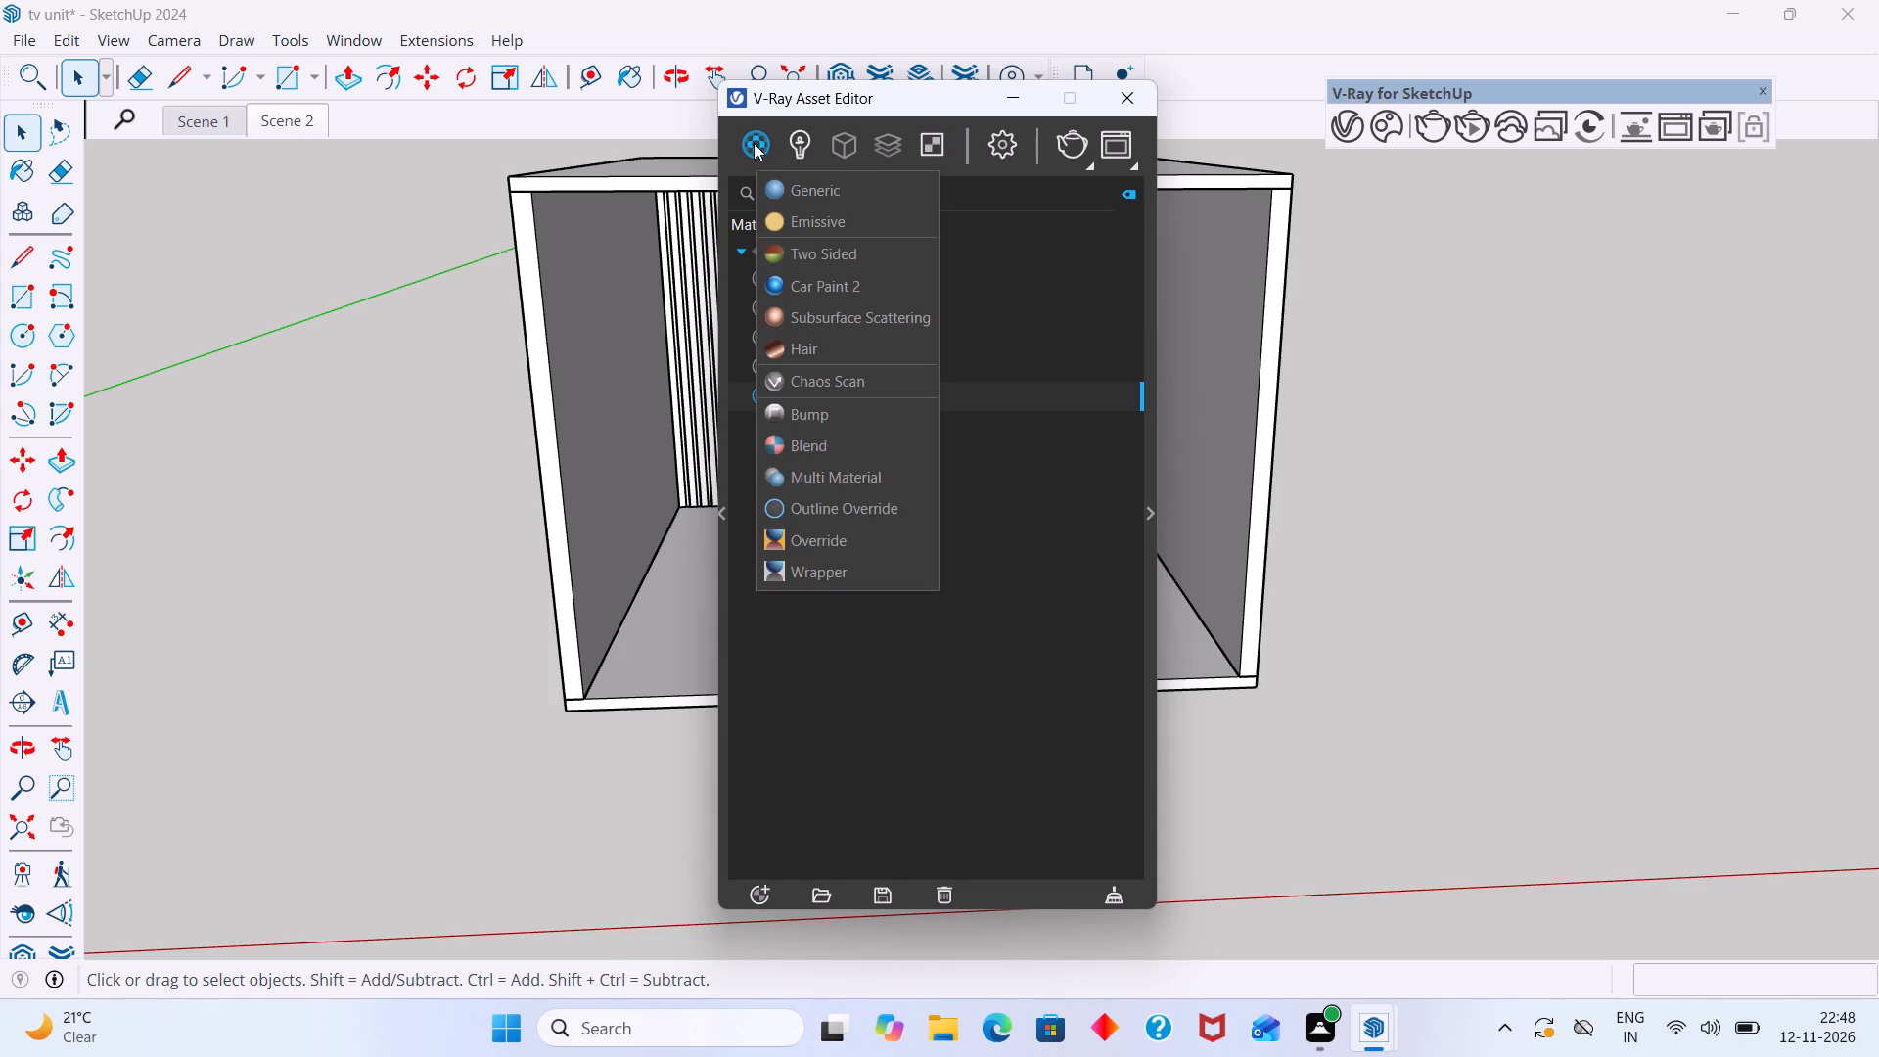
{"action": "left_click", "coordinate": [803, 198]}
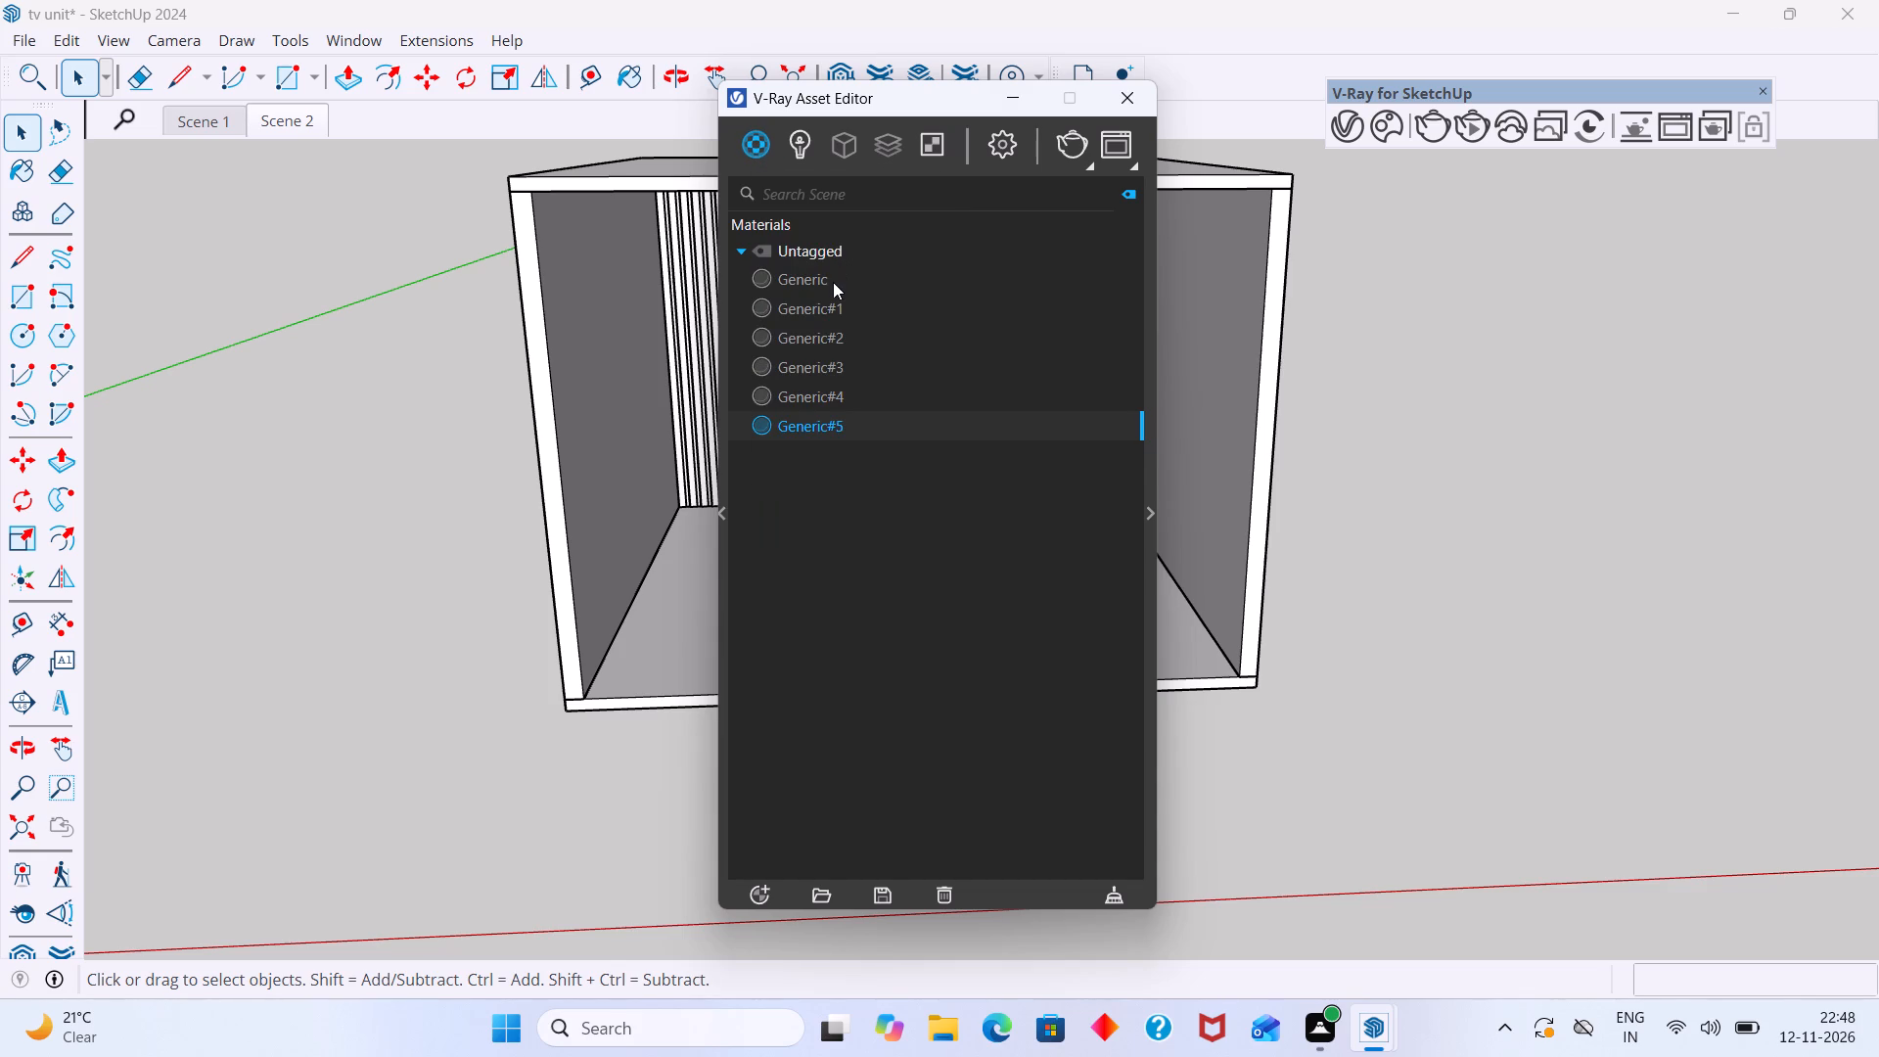
Rename the Generic#1 material as glass mtl.
{"action": "double_click", "coordinate": [833, 303]}
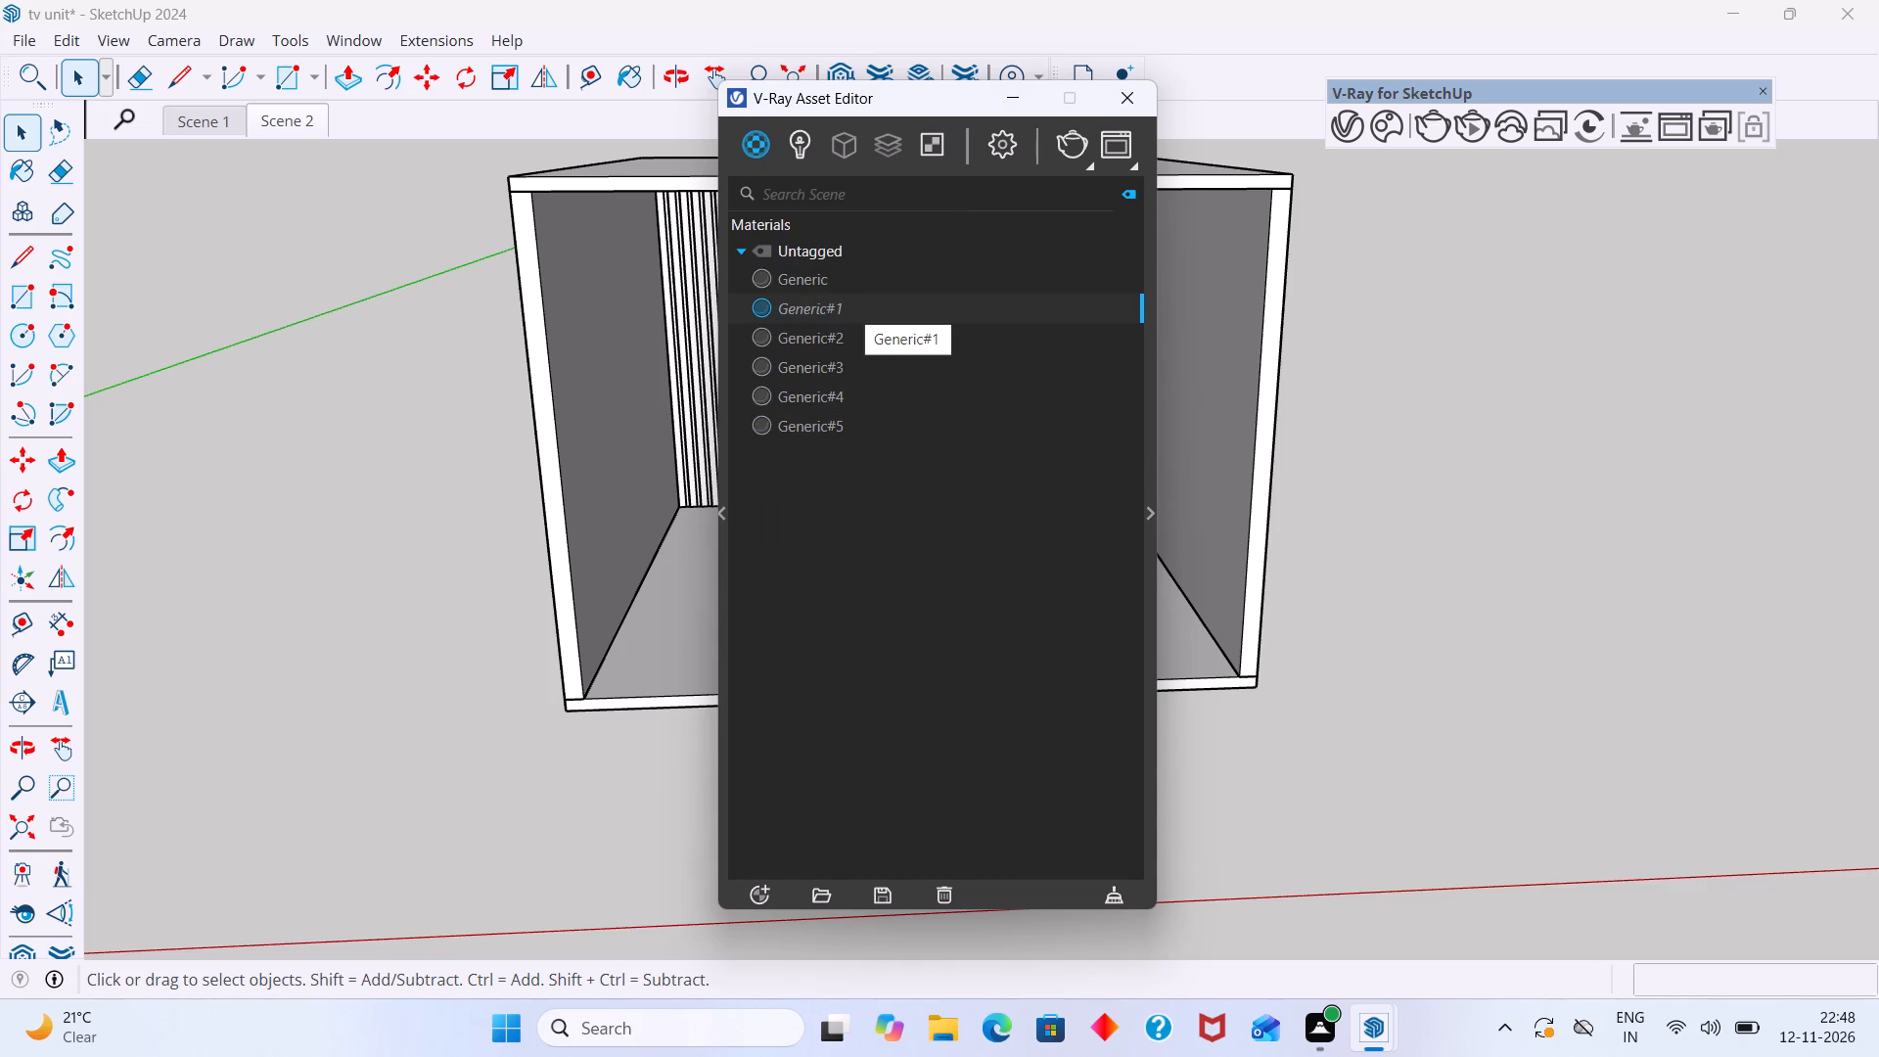
{"action": "key", "text": "BackSpace"}
{"action": "key", "text": "BackSpace"}
{"action": "key", "text": "BackSpace"}
{"action": "key", "text": "BackSpace"}
{"action": "key", "text": "BackSpace"}
{"action": "key", "text": "BackSpace"}
{"action": "key", "text": "BackSpace"}
{"action": "key", "text": "BackSpace"}
{"action": "key", "text": "BackSpace"}
{"action": "key", "text": "BackSpace"}
{"action": "key", "text": "BackSpace"}
{"action": "key", "text": "BackSpace"}
{"action": "key", "text": "BackSpace"}
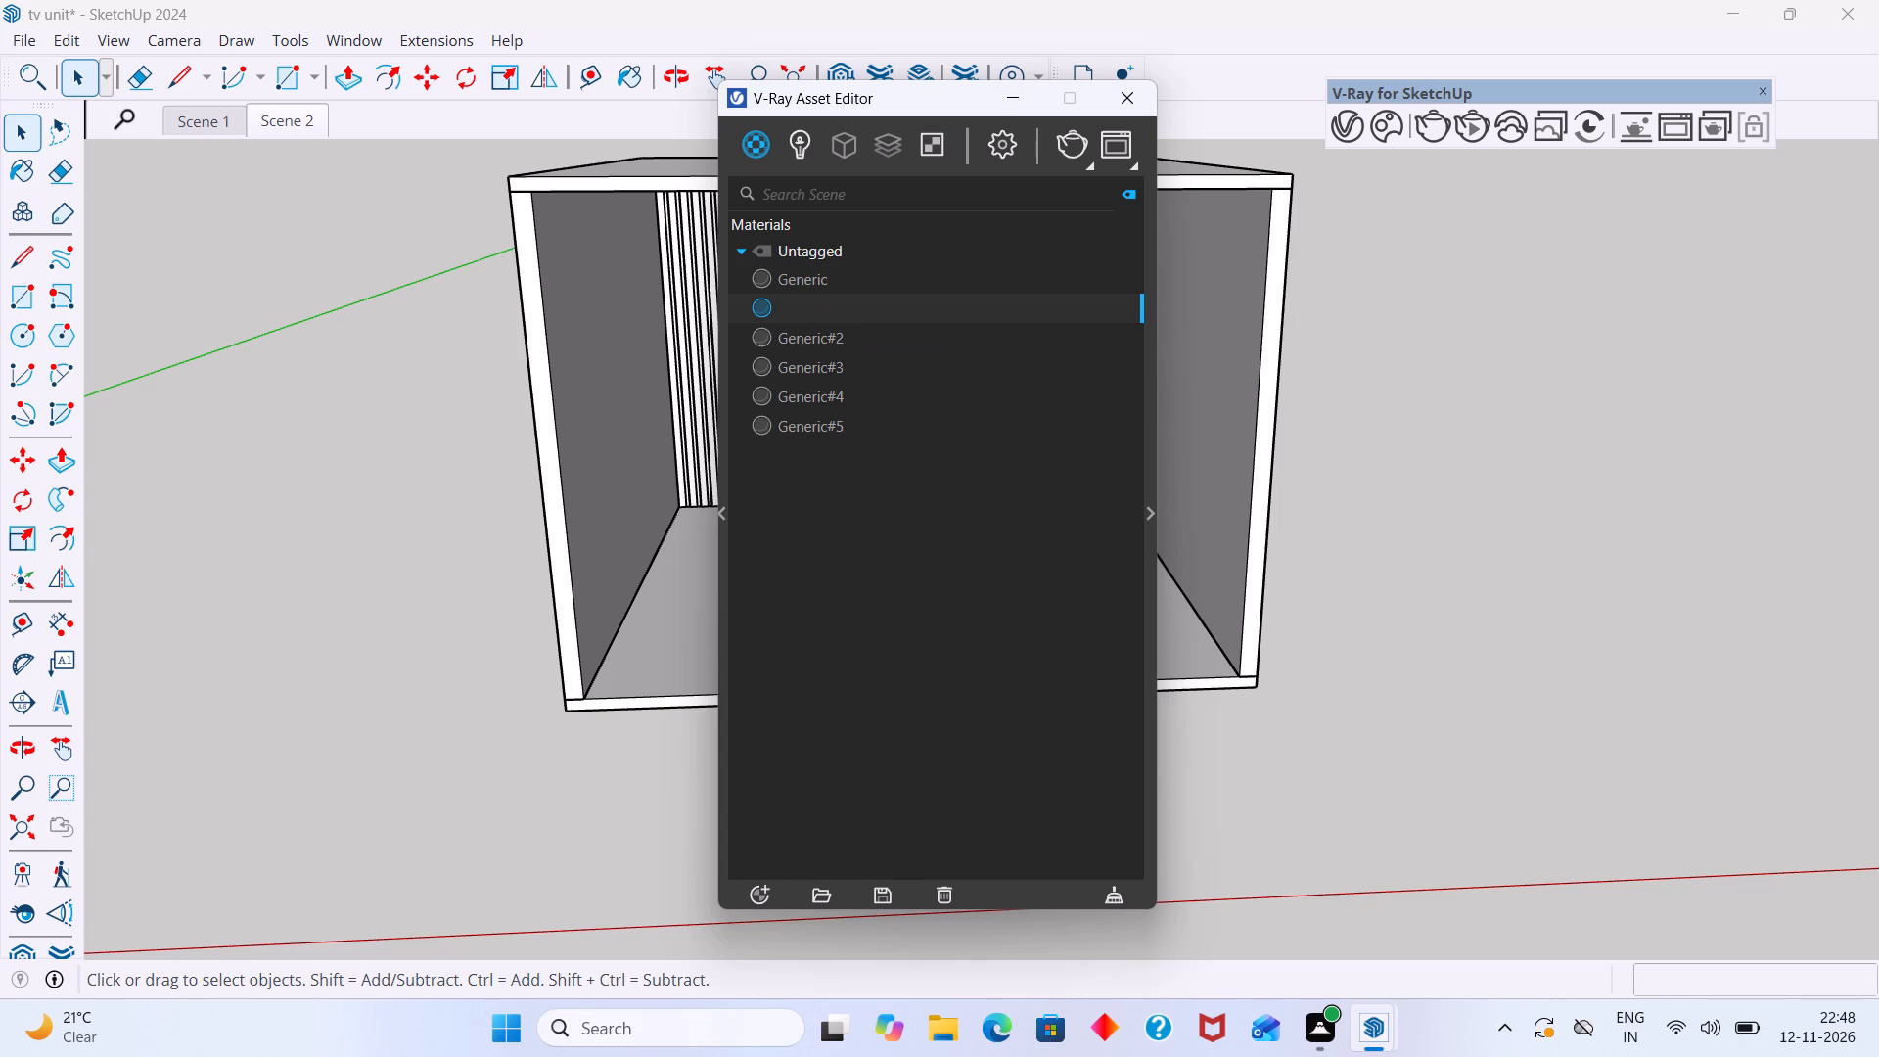
{"action": "type", "text": "glas"}
{"action": "type", "text": "s mt"}
{"action": "key", "text": "l"}
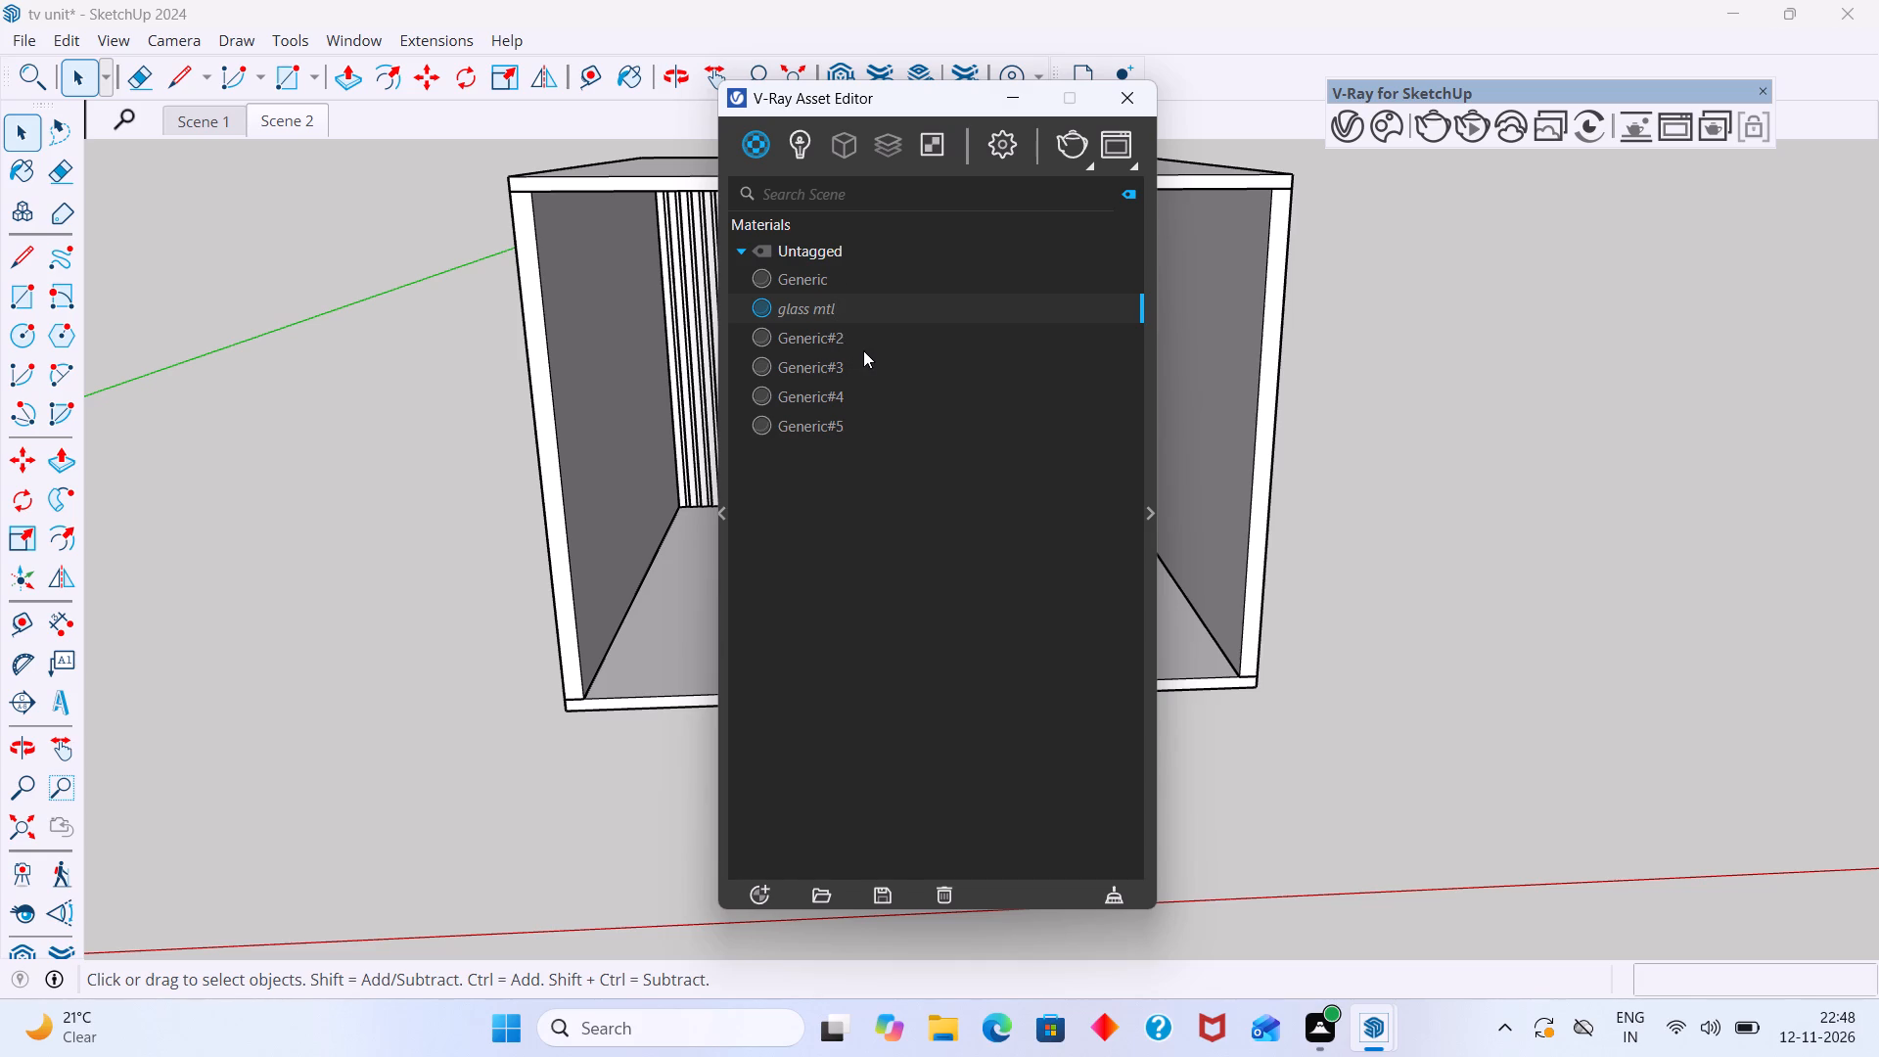
{"action": "left_click", "coordinate": [879, 345]}
Rename the Generic#3 material as wall paint.
{"action": "left_click", "coordinate": [856, 335]}
{"action": "double_click", "coordinate": [856, 335]}
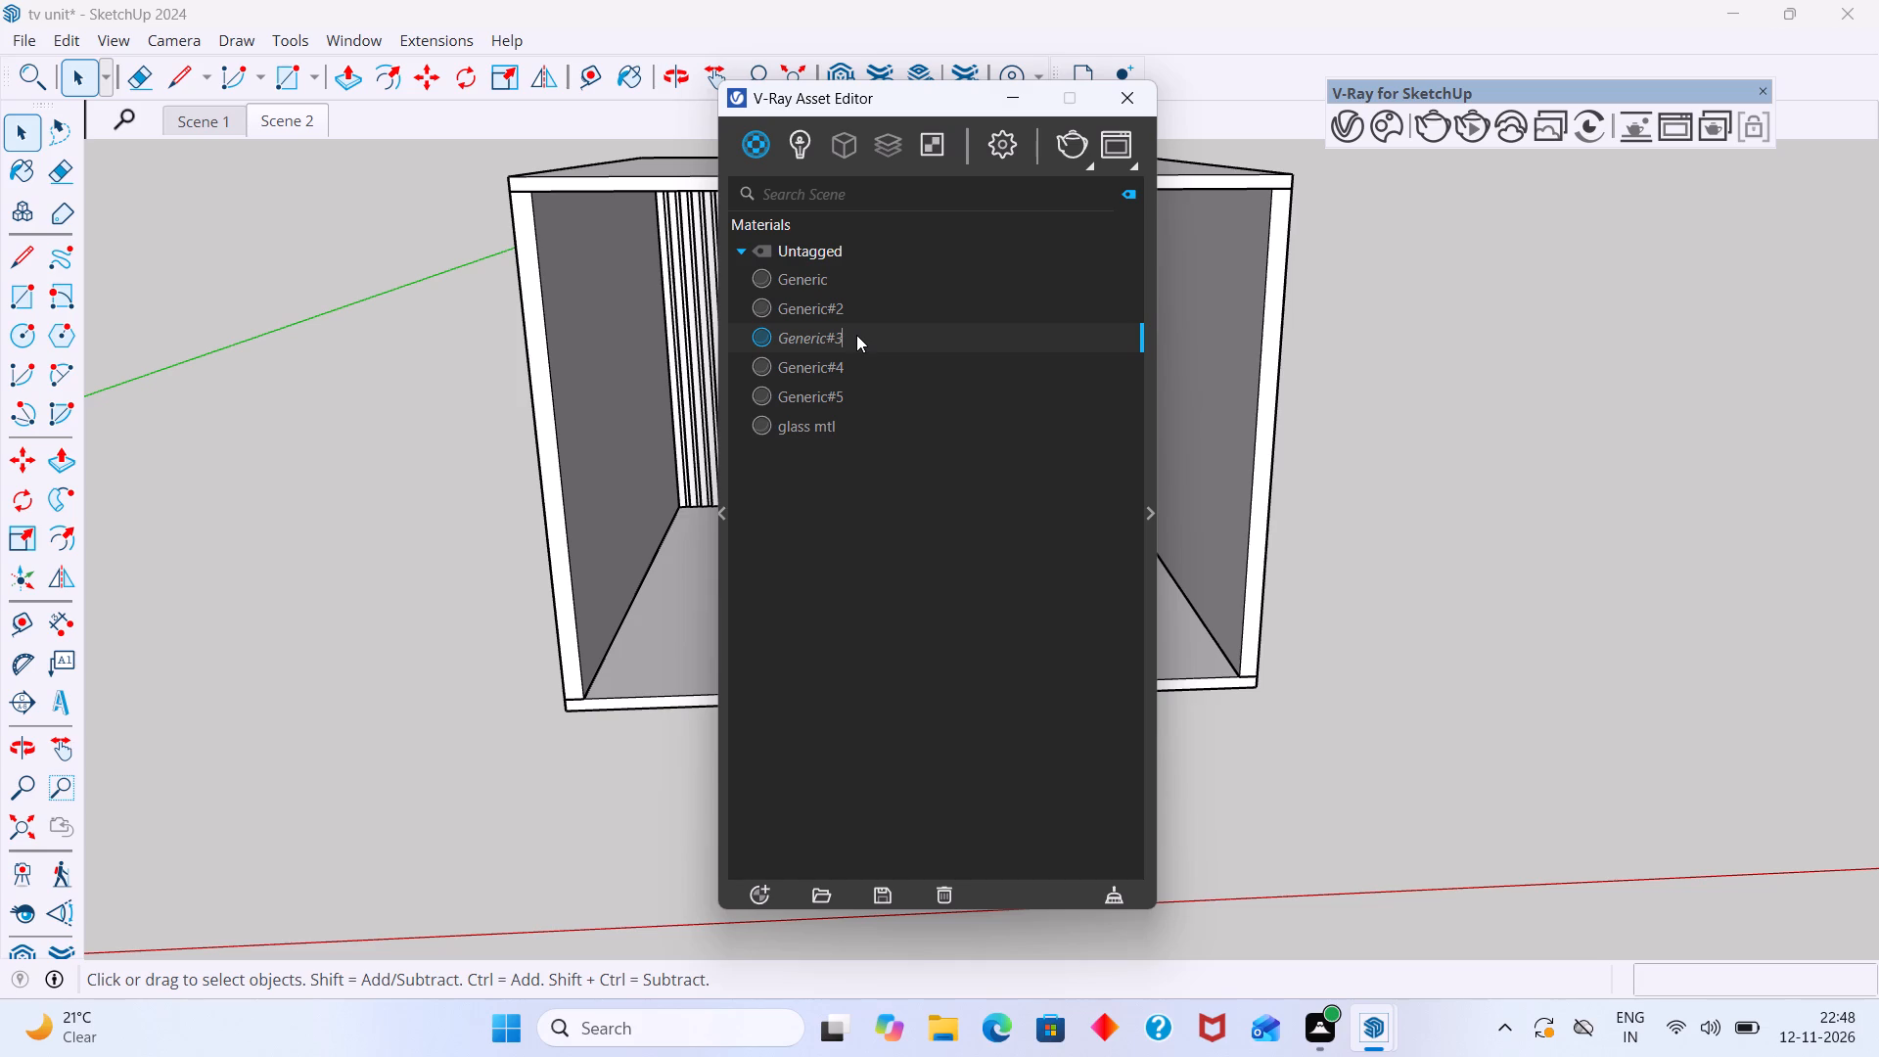
{"action": "key", "text": "BackSpace"}
{"action": "key", "text": "BackSpace"}
{"action": "key", "text": "BackSpace"}
{"action": "key", "text": "BackSpace"}
{"action": "key", "text": "BackSpace"}
{"action": "key", "text": "BackSpace"}
{"action": "key", "text": "BackSpace"}
{"action": "key", "text": "BackSpace"}
{"action": "key", "text": "BackSpace"}
{"action": "key", "text": "BackSpace"}
{"action": "key", "text": "BackSpace"}
{"action": "key", "text": "BackSpace"}
{"action": "key", "text": "BackSpace"}
{"action": "key", "text": "BackSpace"}
{"action": "key", "text": "BackSpace"}
{"action": "key", "text": "BackSpace"}
{"action": "key", "text": "BackSpace"}
{"action": "type", "text": "wall p"}
{"action": "type", "text": "aint"}
{"action": "left_click", "coordinate": [929, 394]}
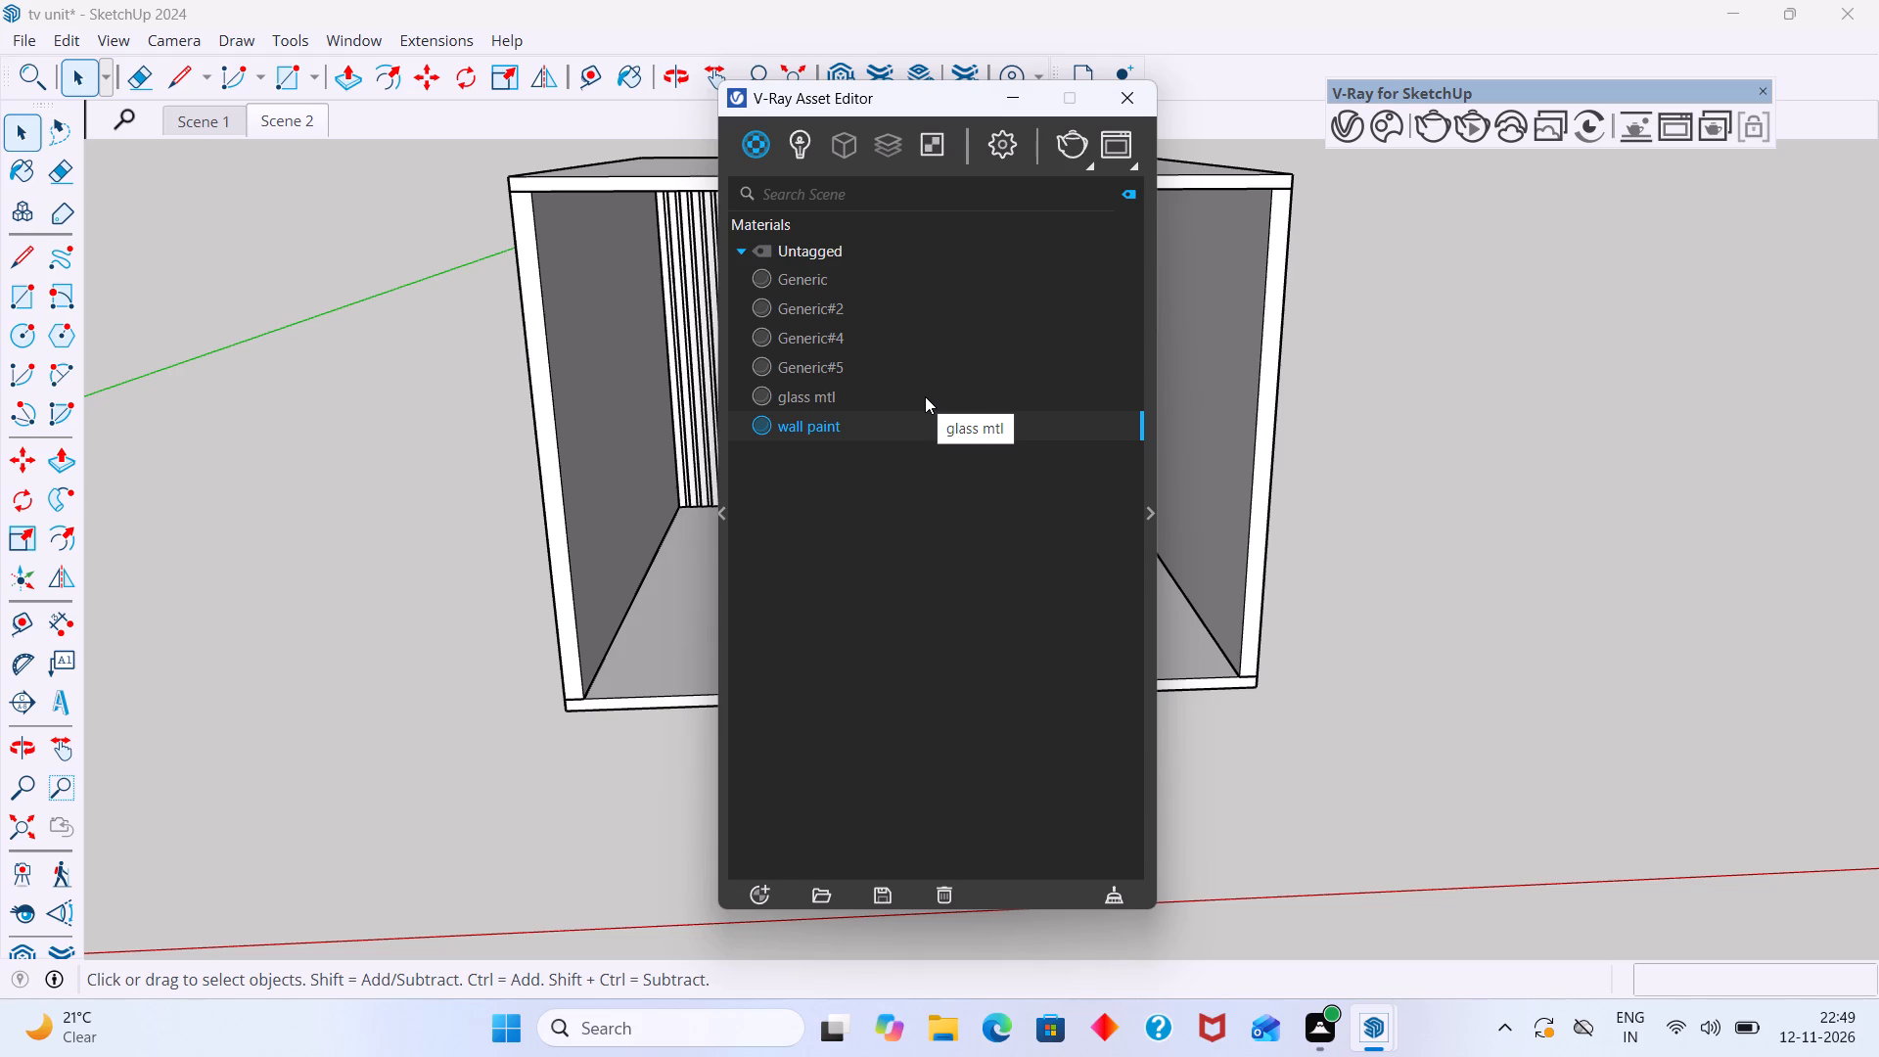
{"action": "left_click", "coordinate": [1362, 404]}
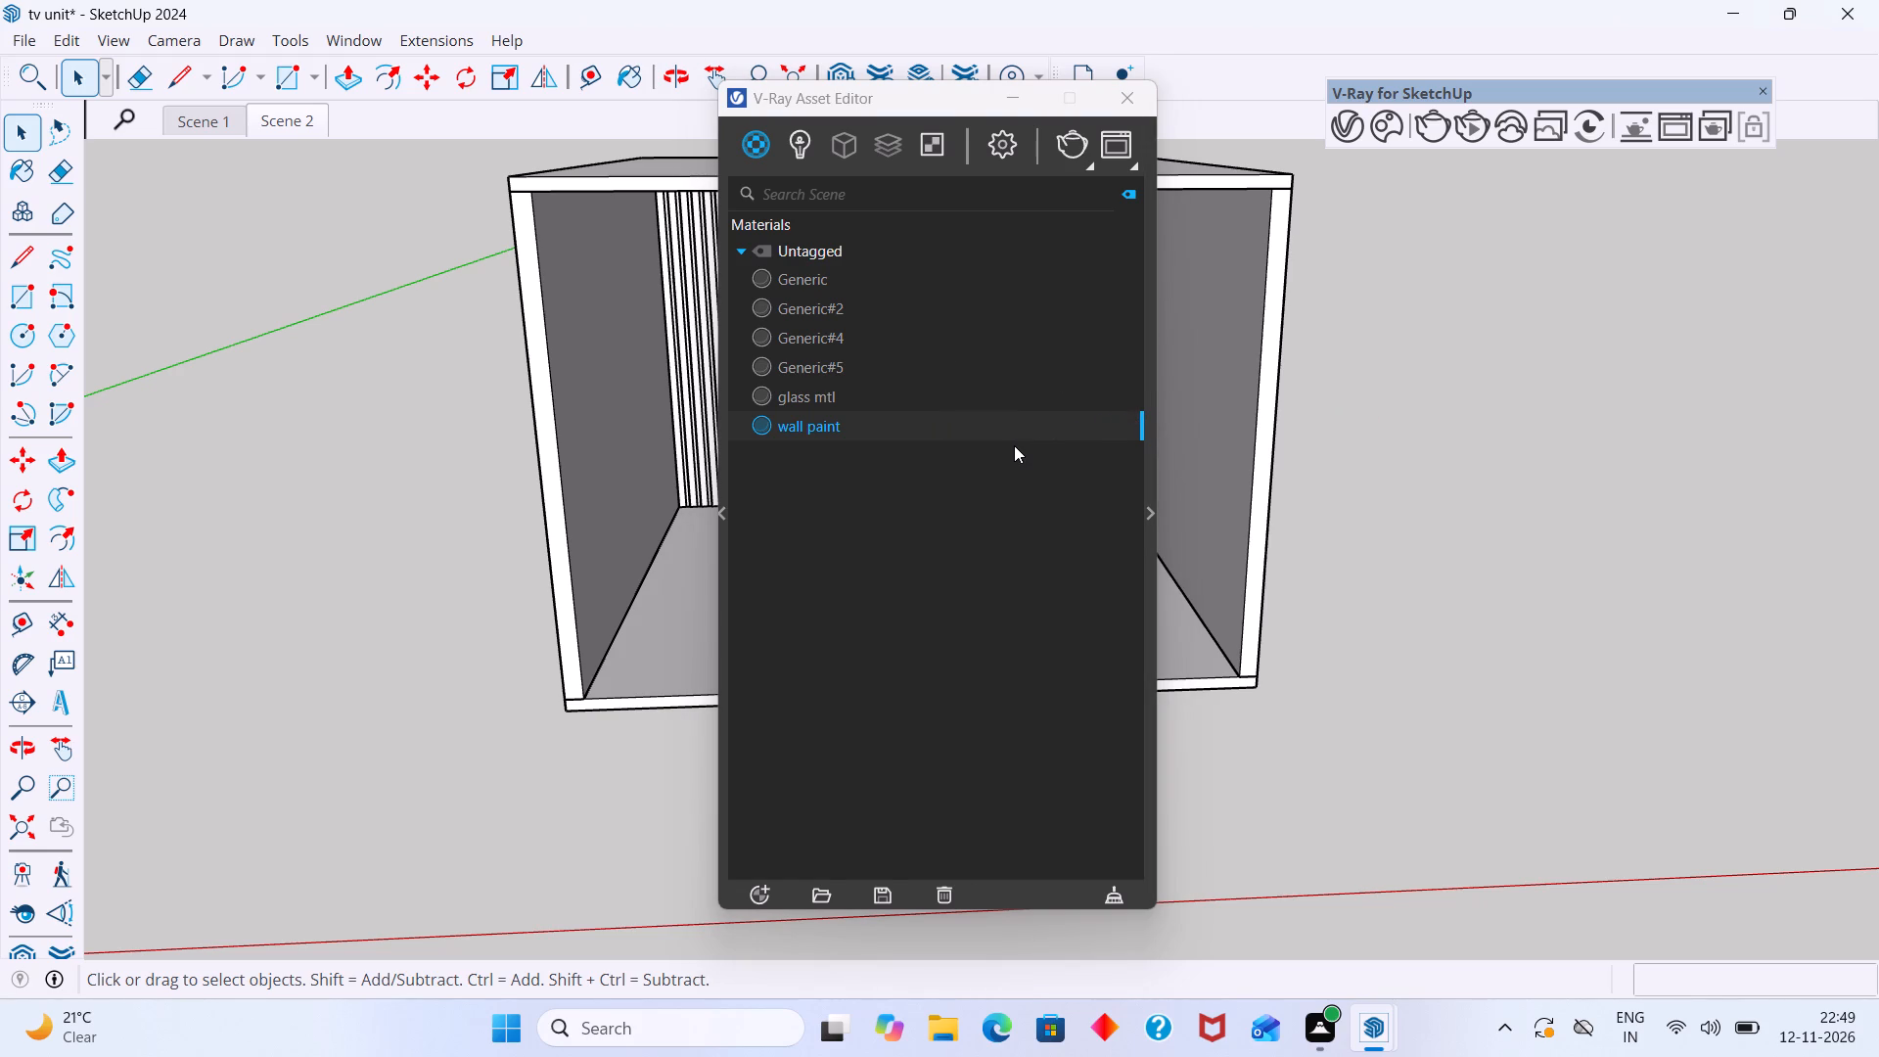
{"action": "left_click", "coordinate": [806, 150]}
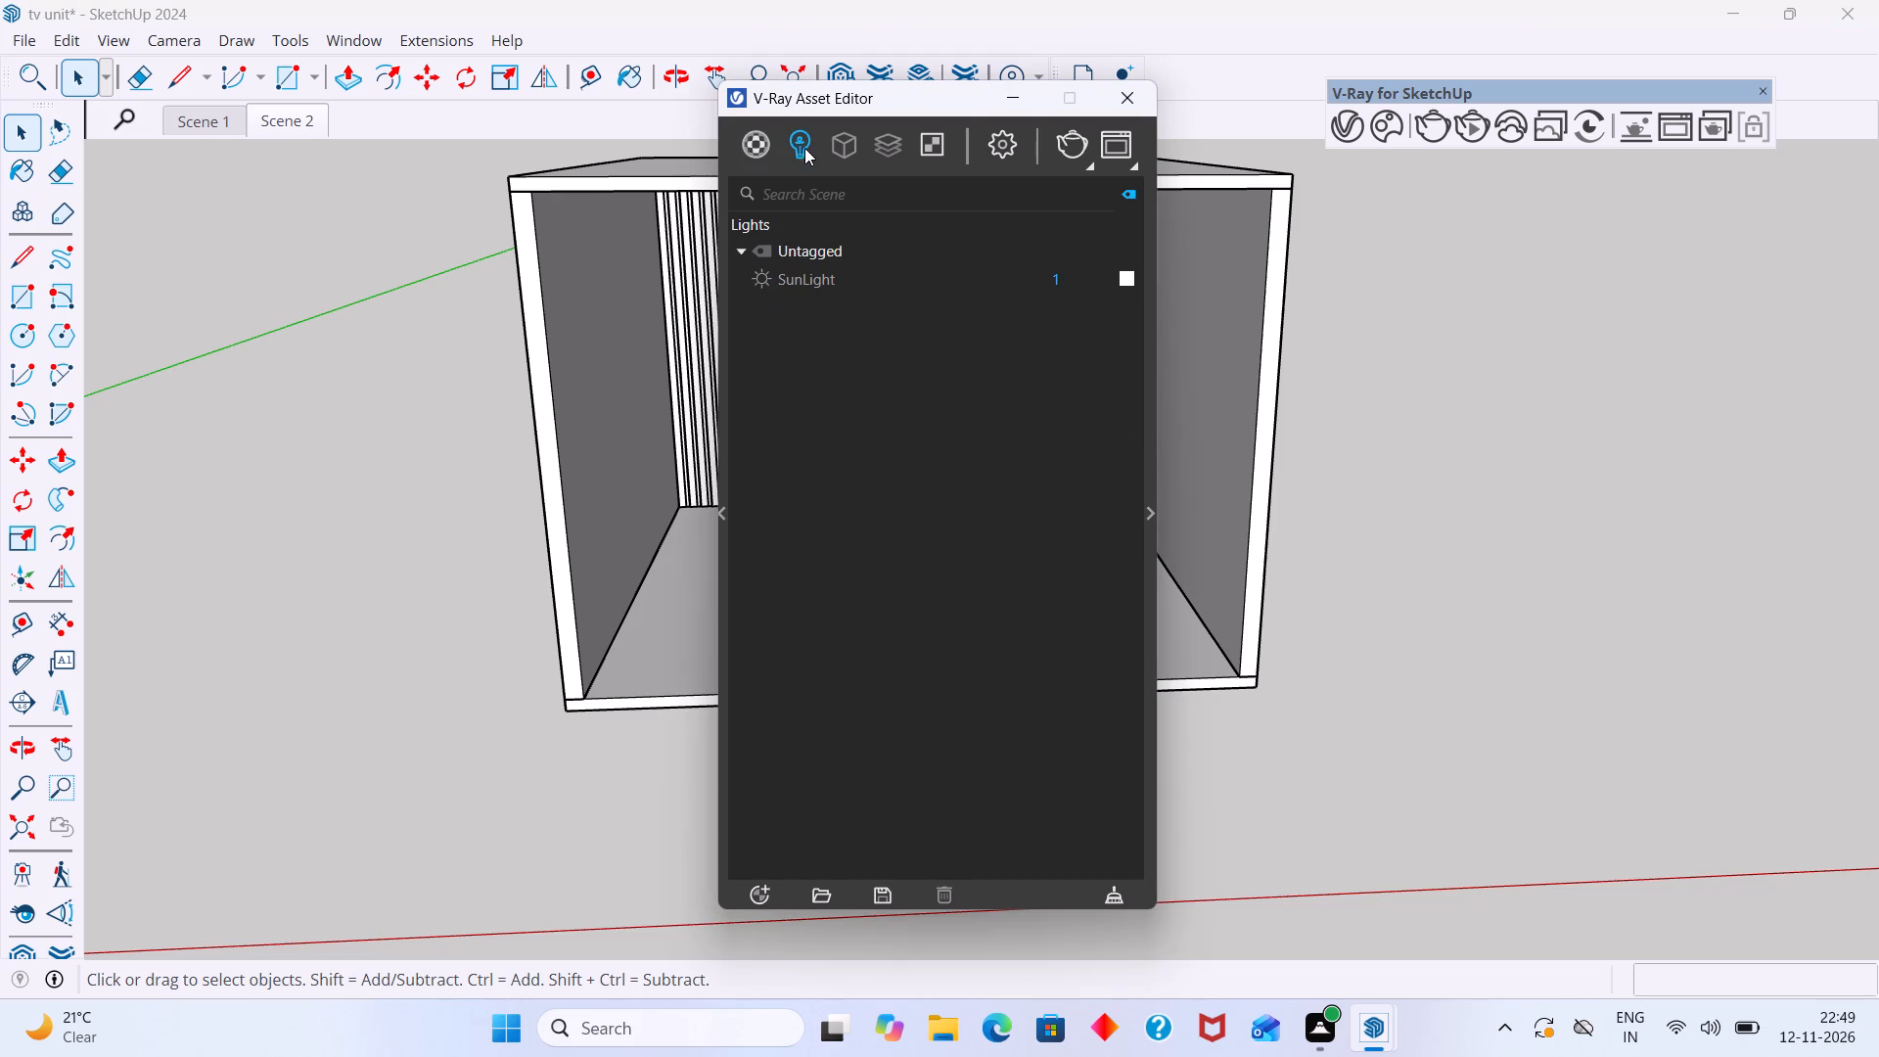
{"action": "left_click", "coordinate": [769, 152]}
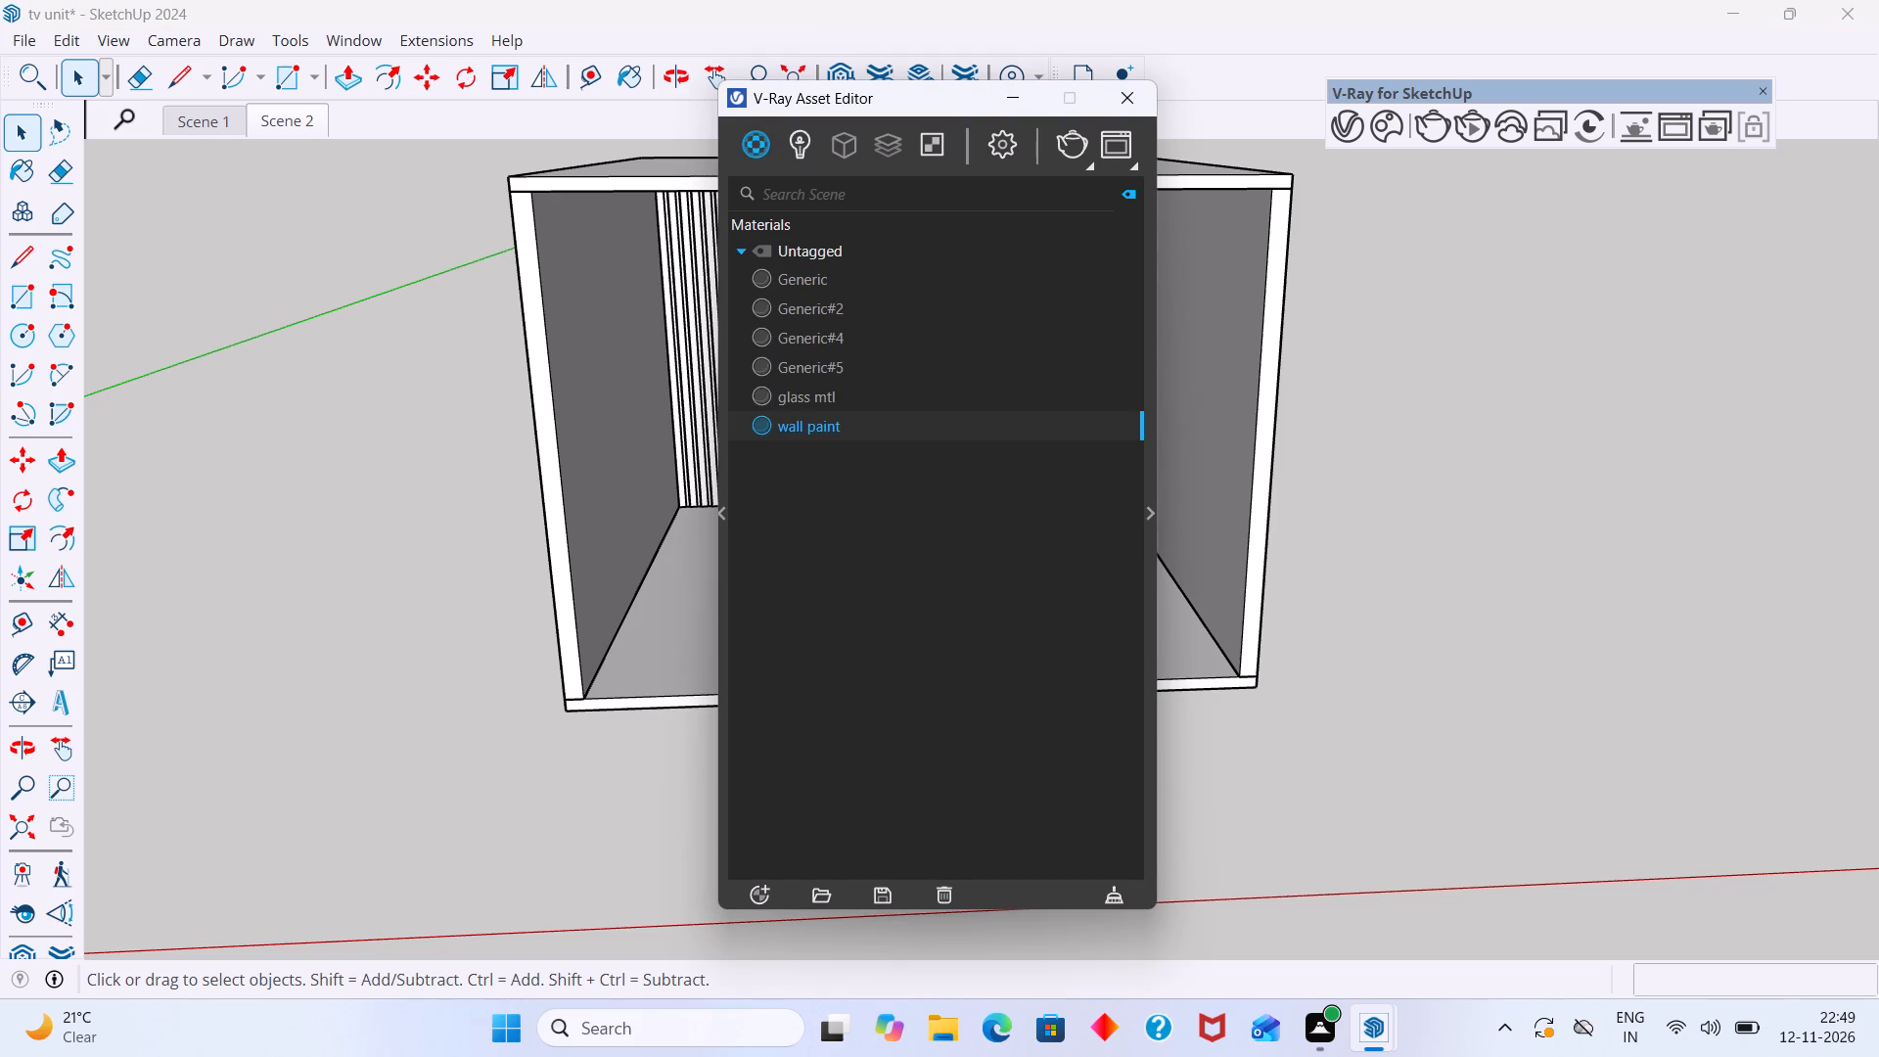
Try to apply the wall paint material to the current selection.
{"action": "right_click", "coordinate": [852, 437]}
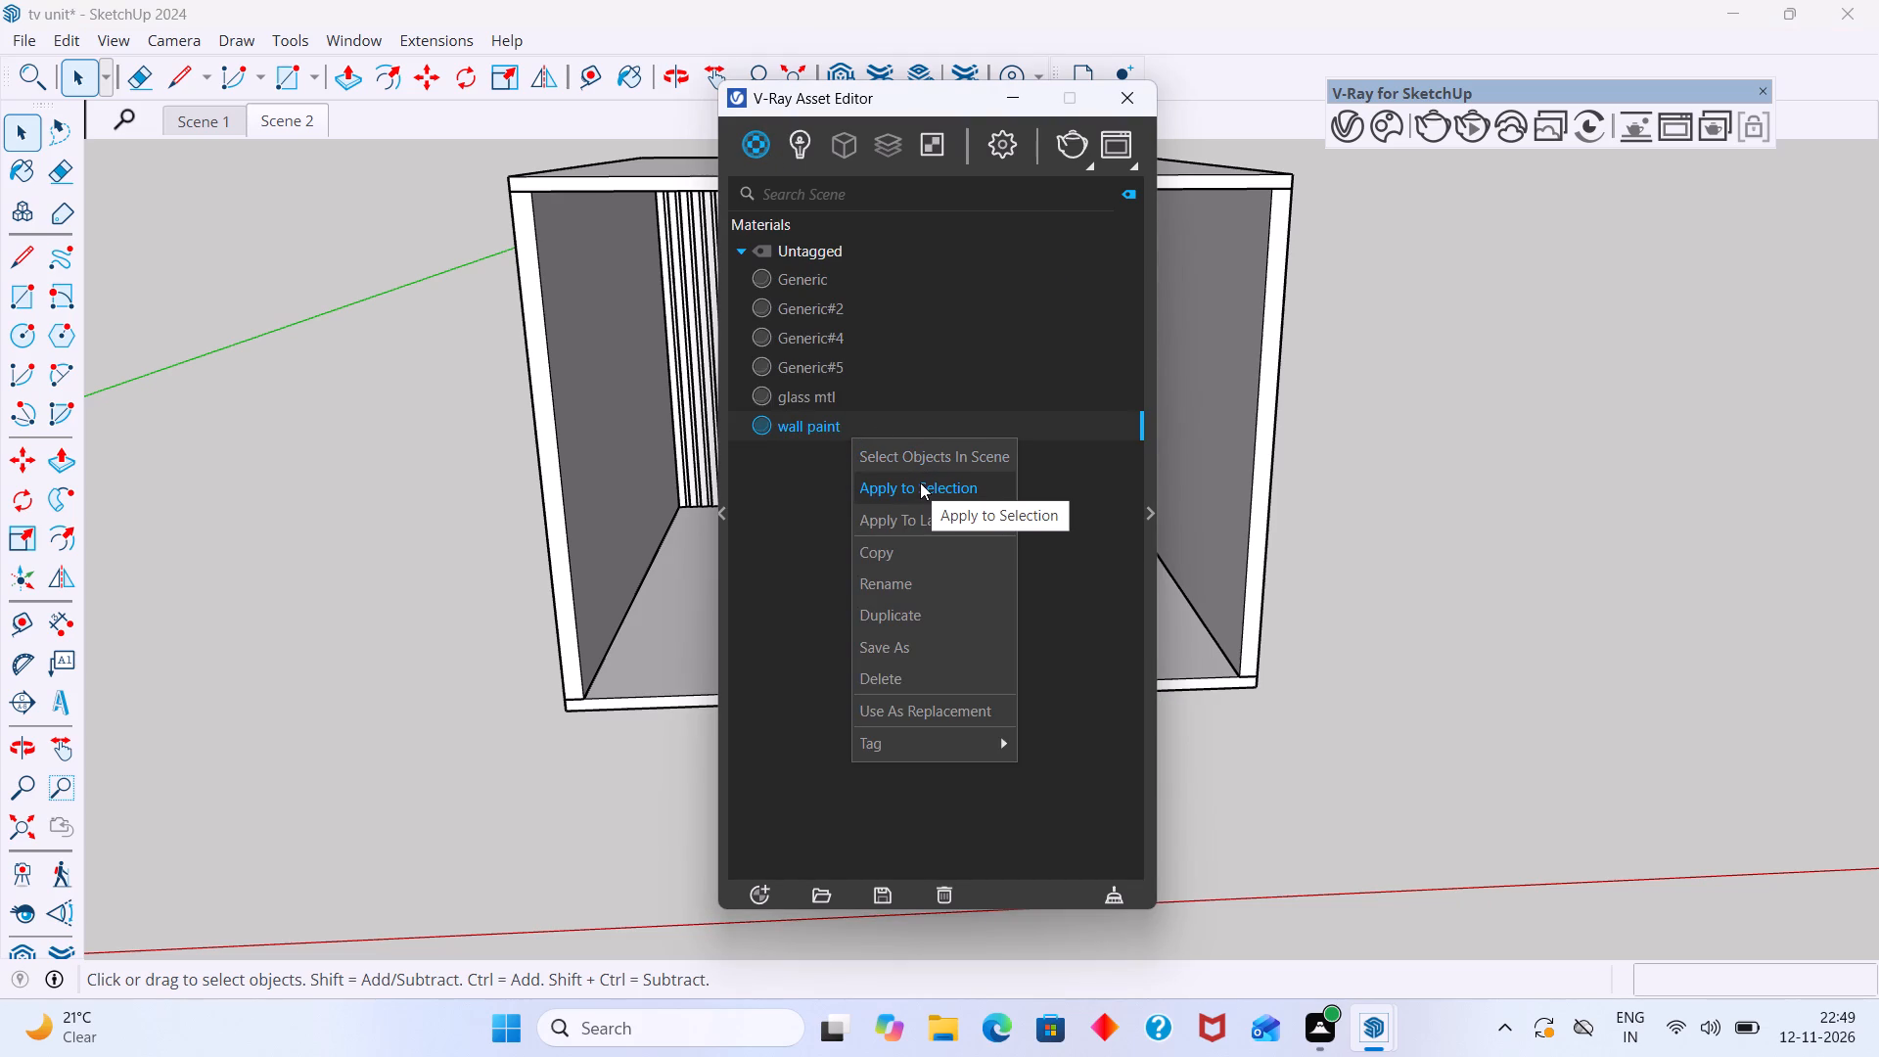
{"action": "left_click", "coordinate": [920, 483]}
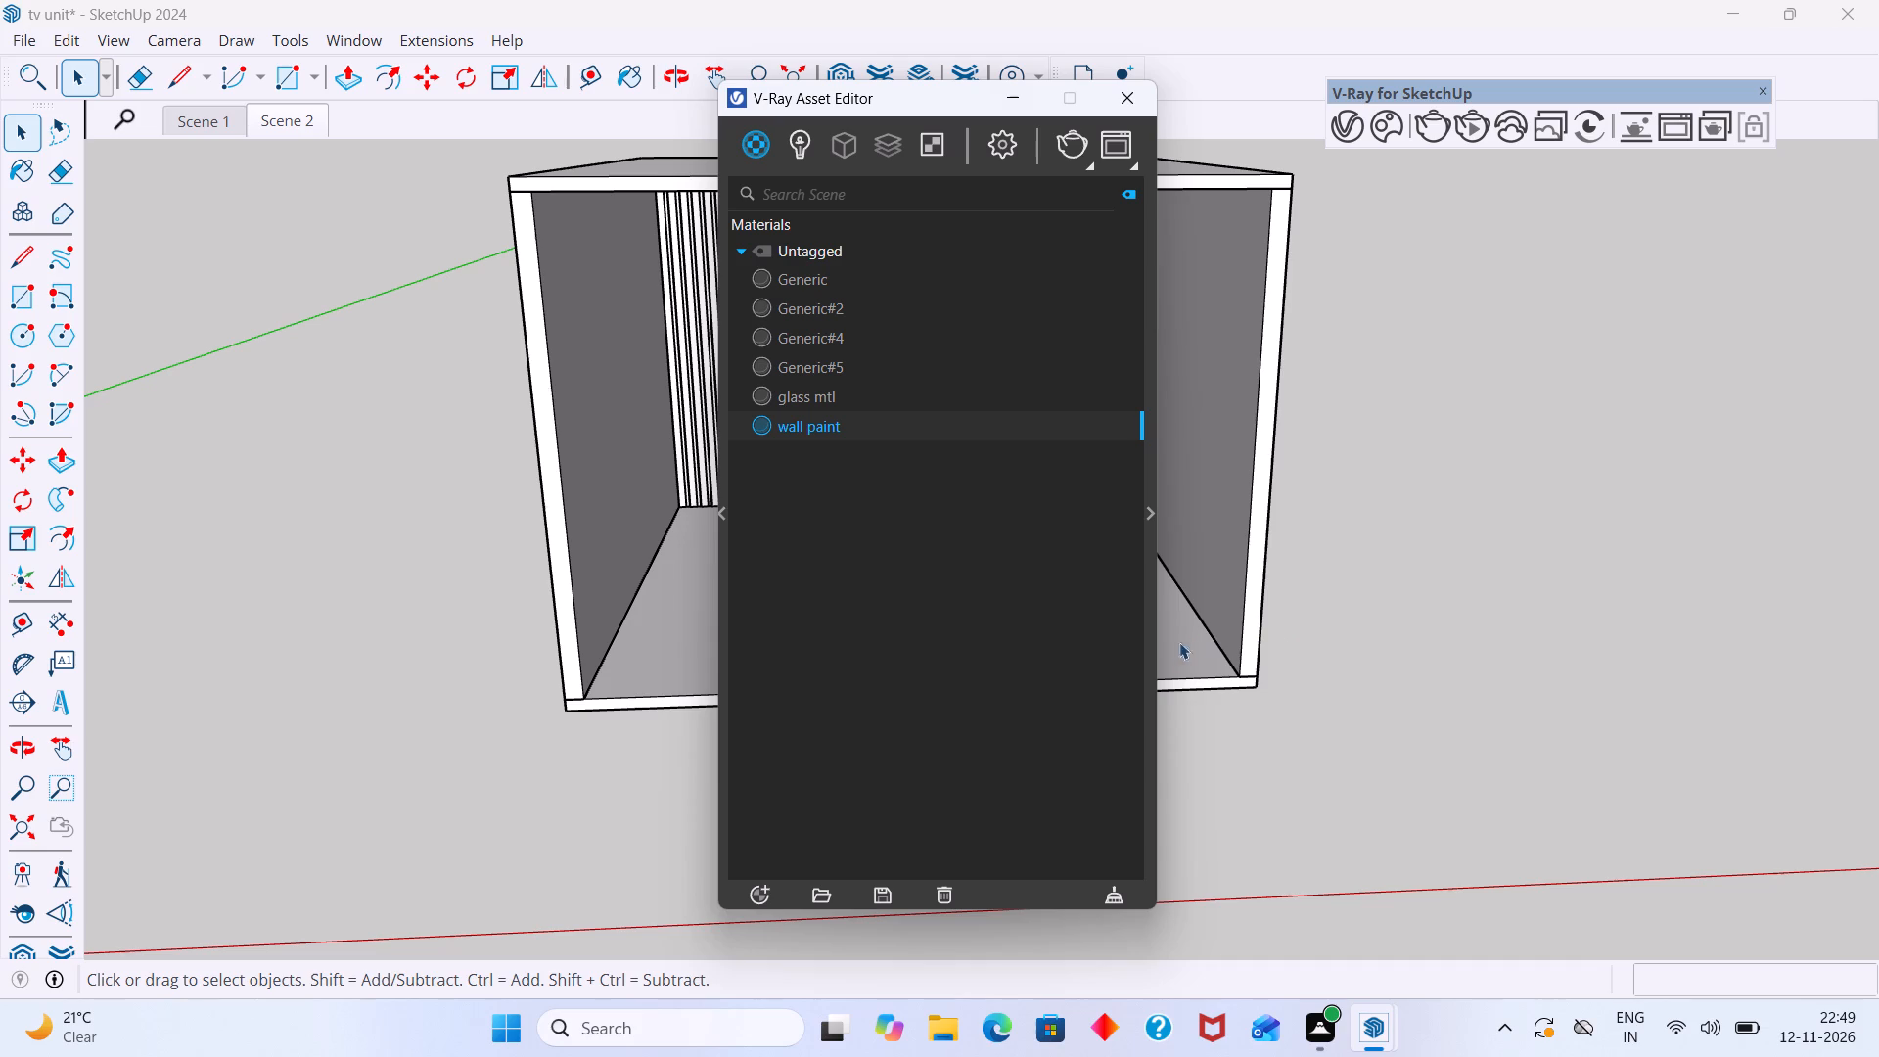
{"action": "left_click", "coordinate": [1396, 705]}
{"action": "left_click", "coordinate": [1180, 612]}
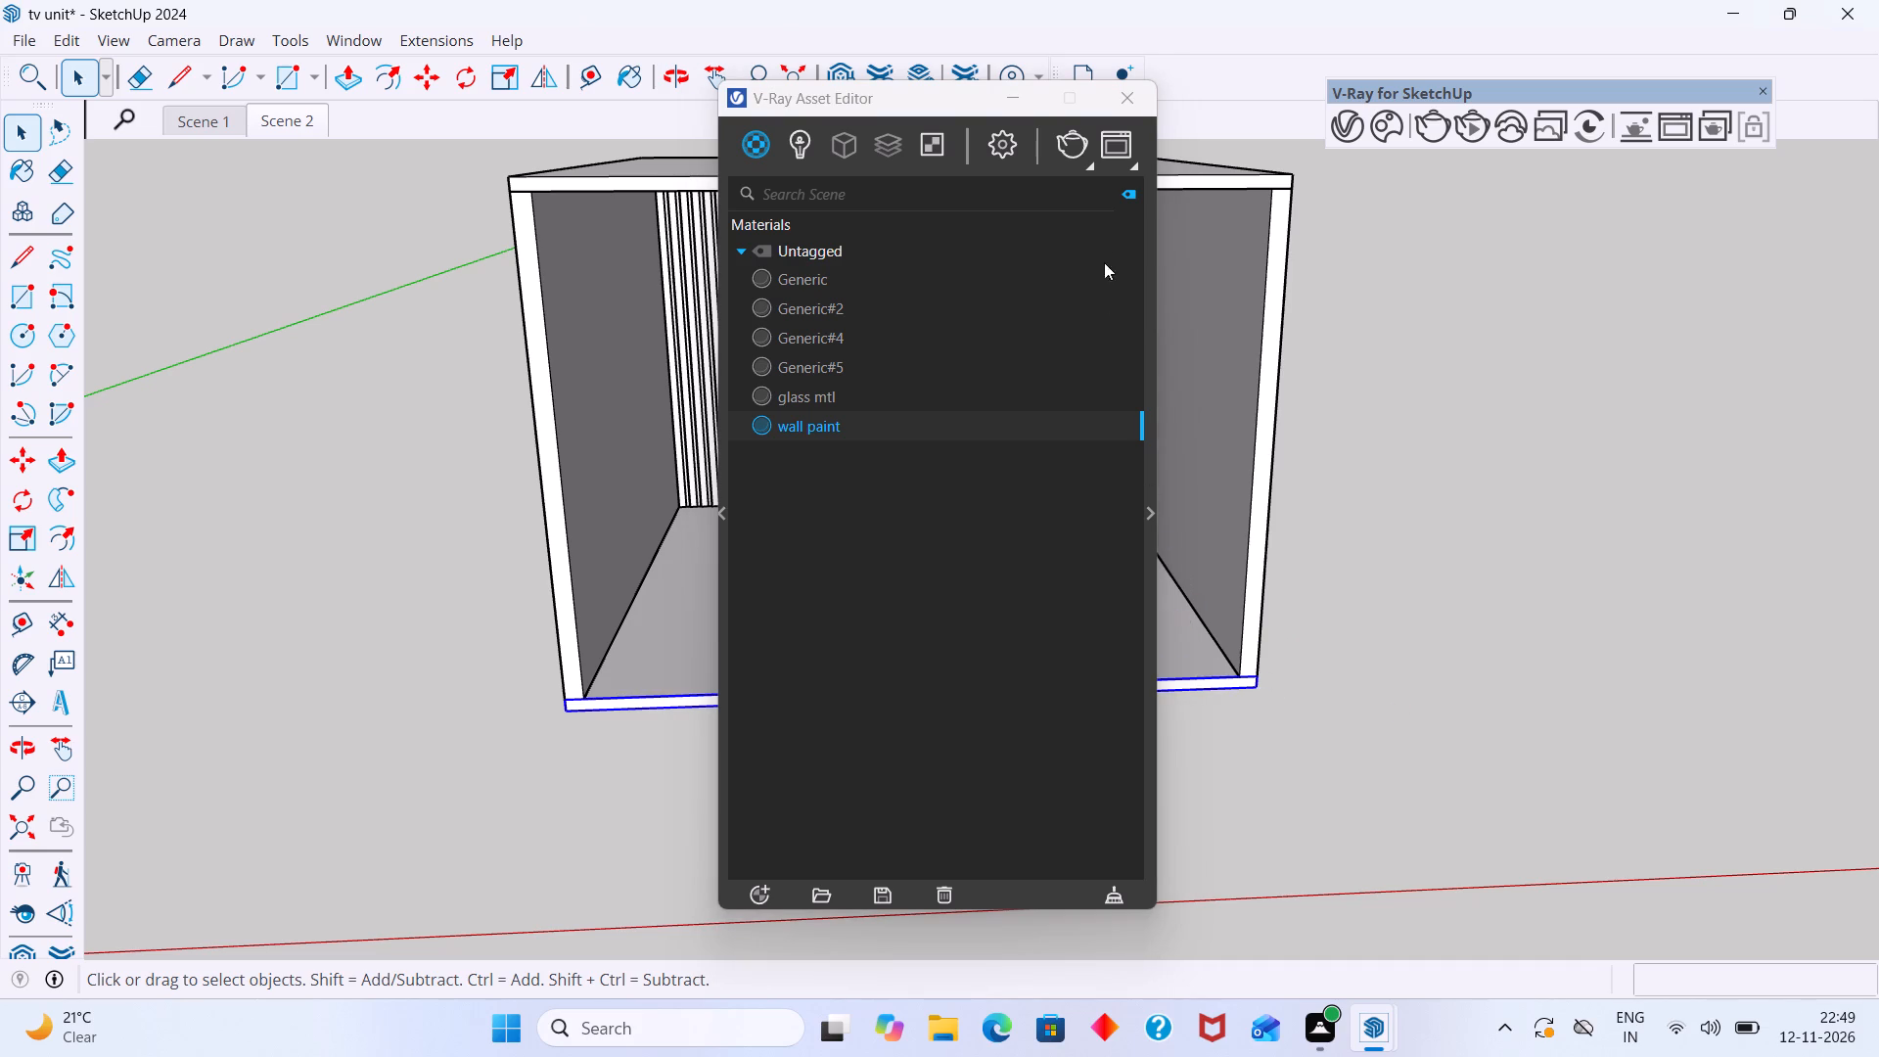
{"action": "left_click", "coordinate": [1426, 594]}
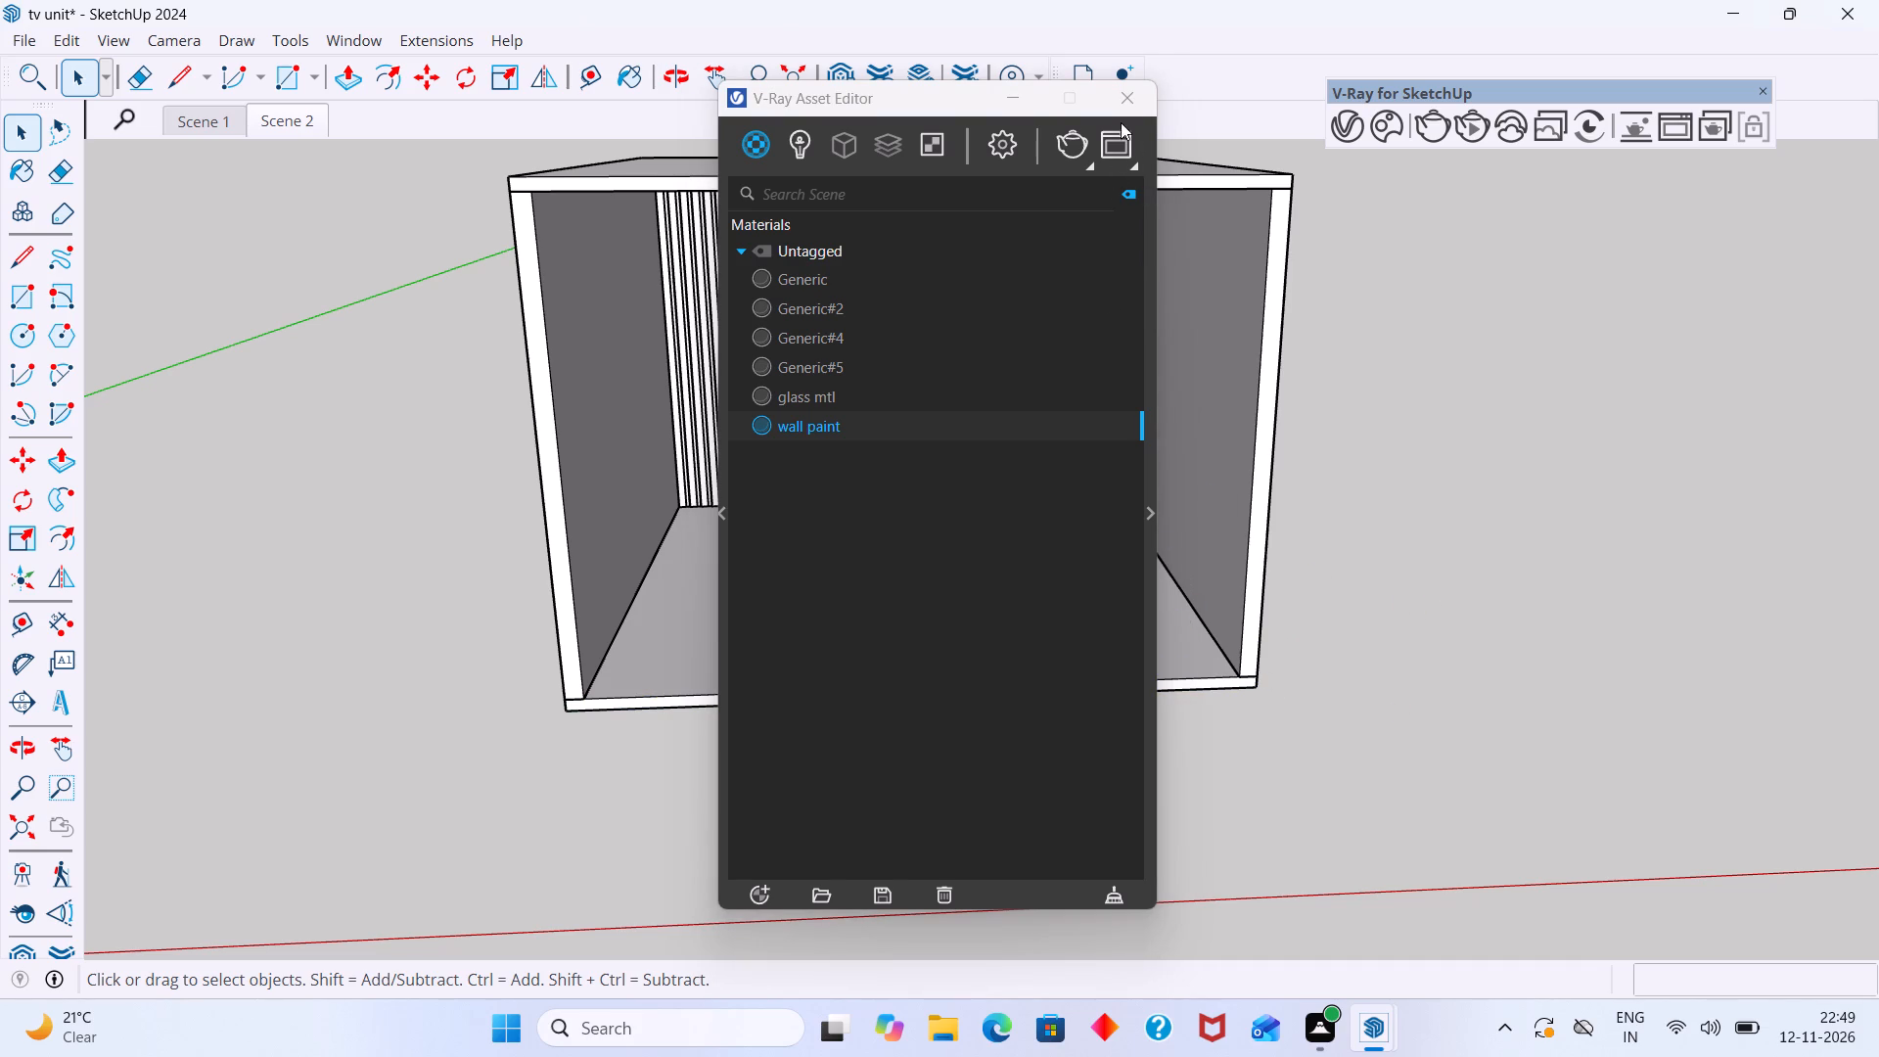
Move the V-Ray Asset Editor aside so the whole room model is unobstructed.
{"action": "left_click_drag", "start_coordinate": [967, 100], "coordinate": [1432, 271]}
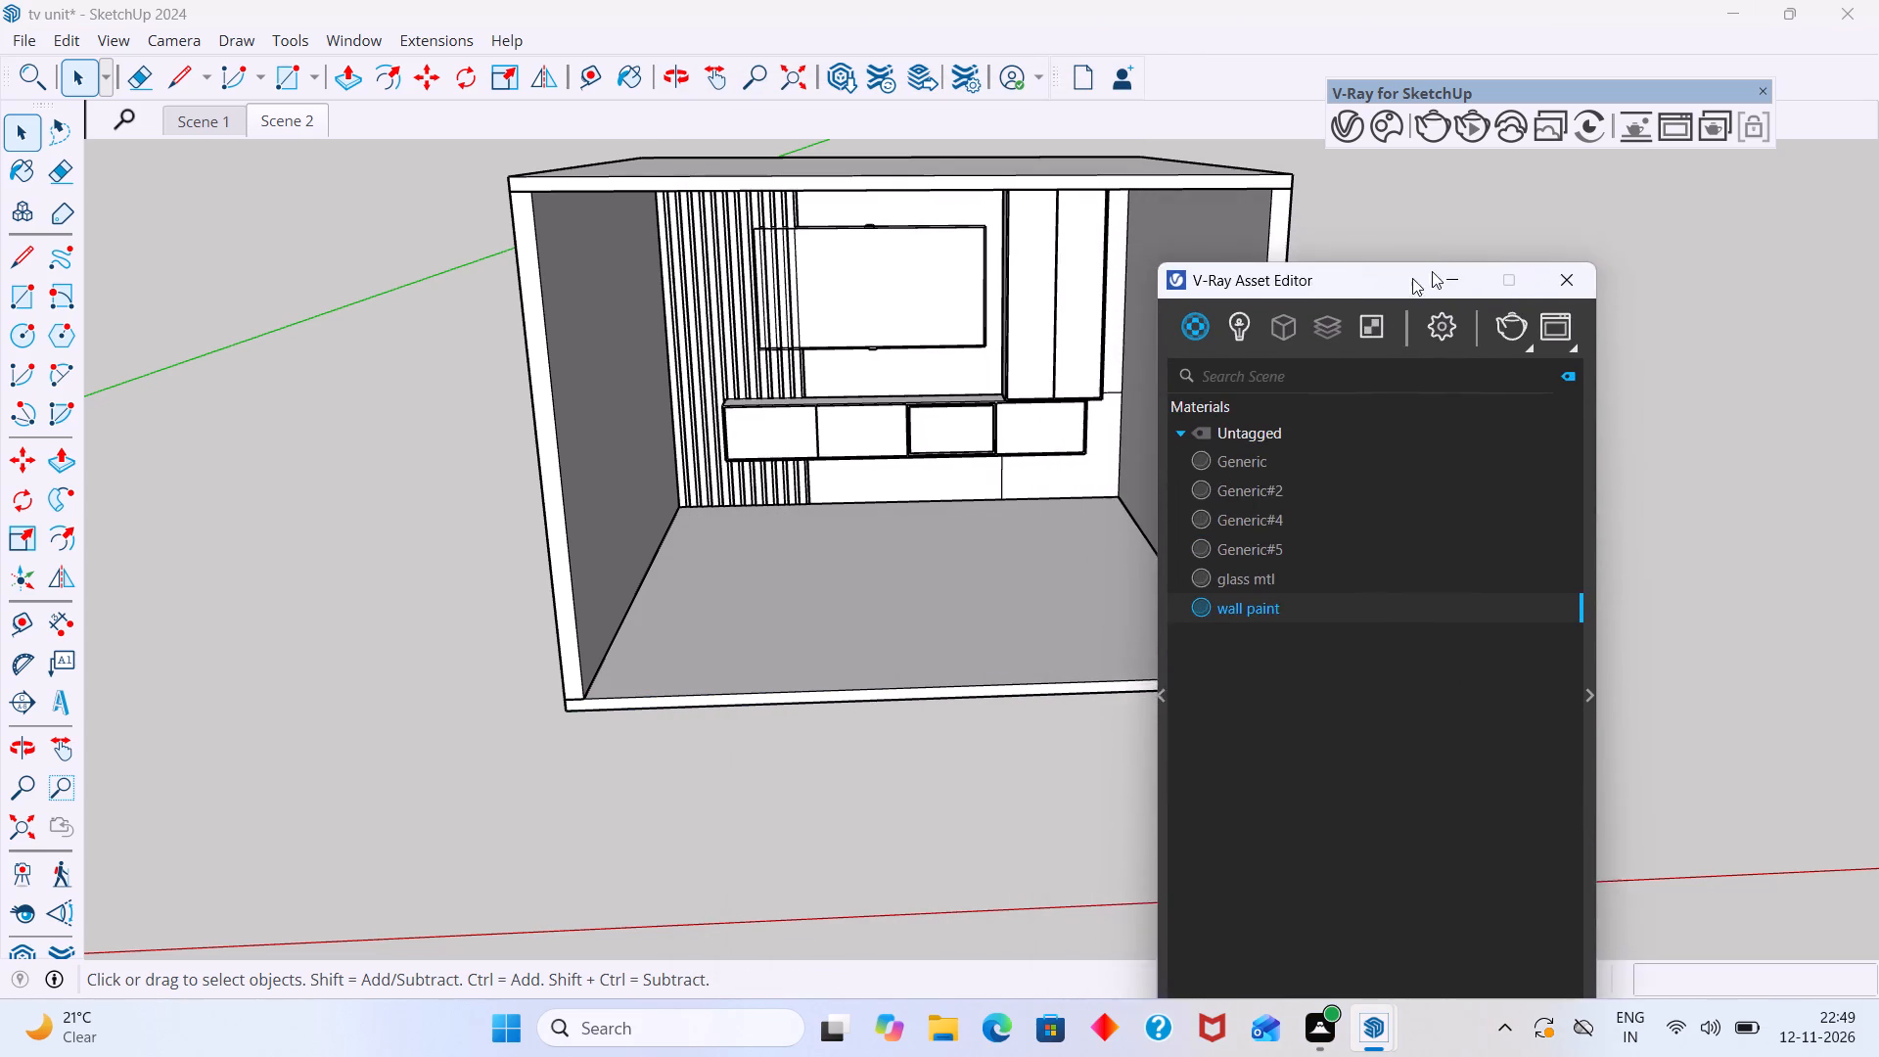
{"action": "left_click_drag", "start_coordinate": [1432, 271], "coordinate": [1583, 216]}
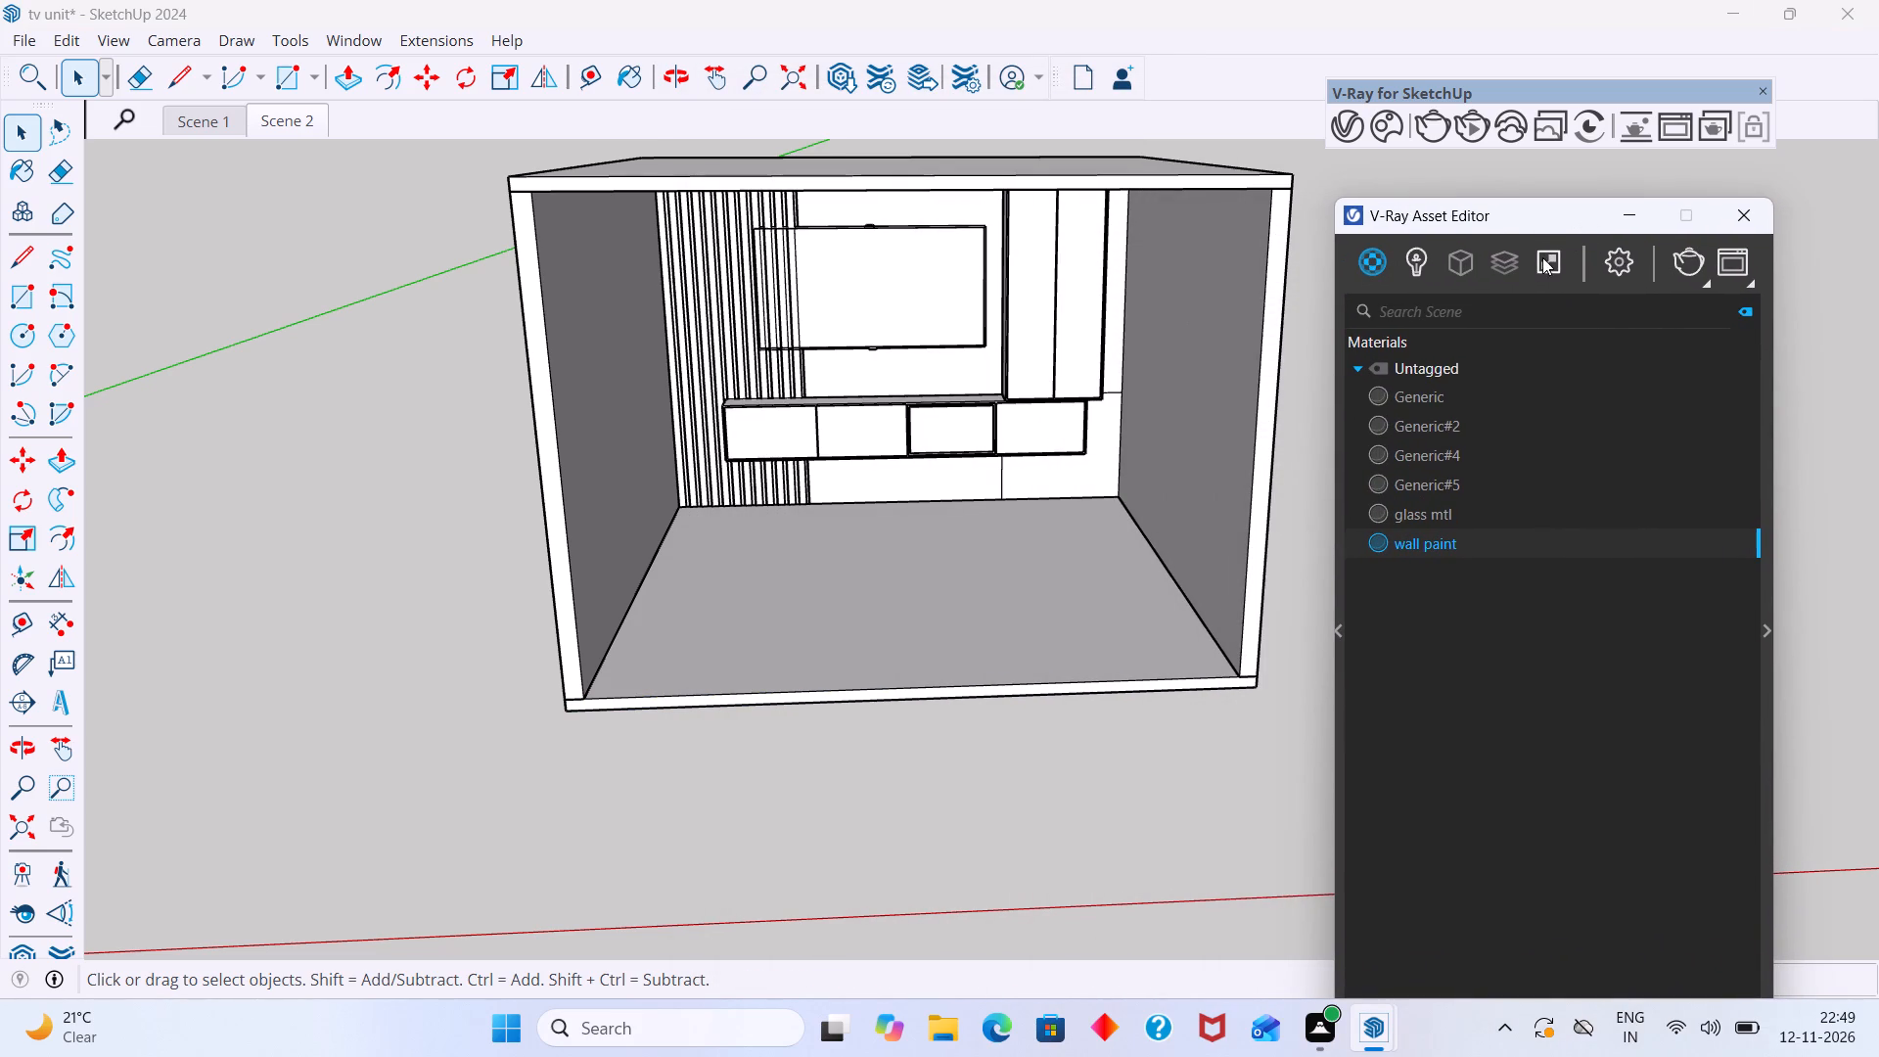
{"action": "scroll", "coordinate": [1163, 828], "scroll_direction": "down", "scroll_amount": 3}
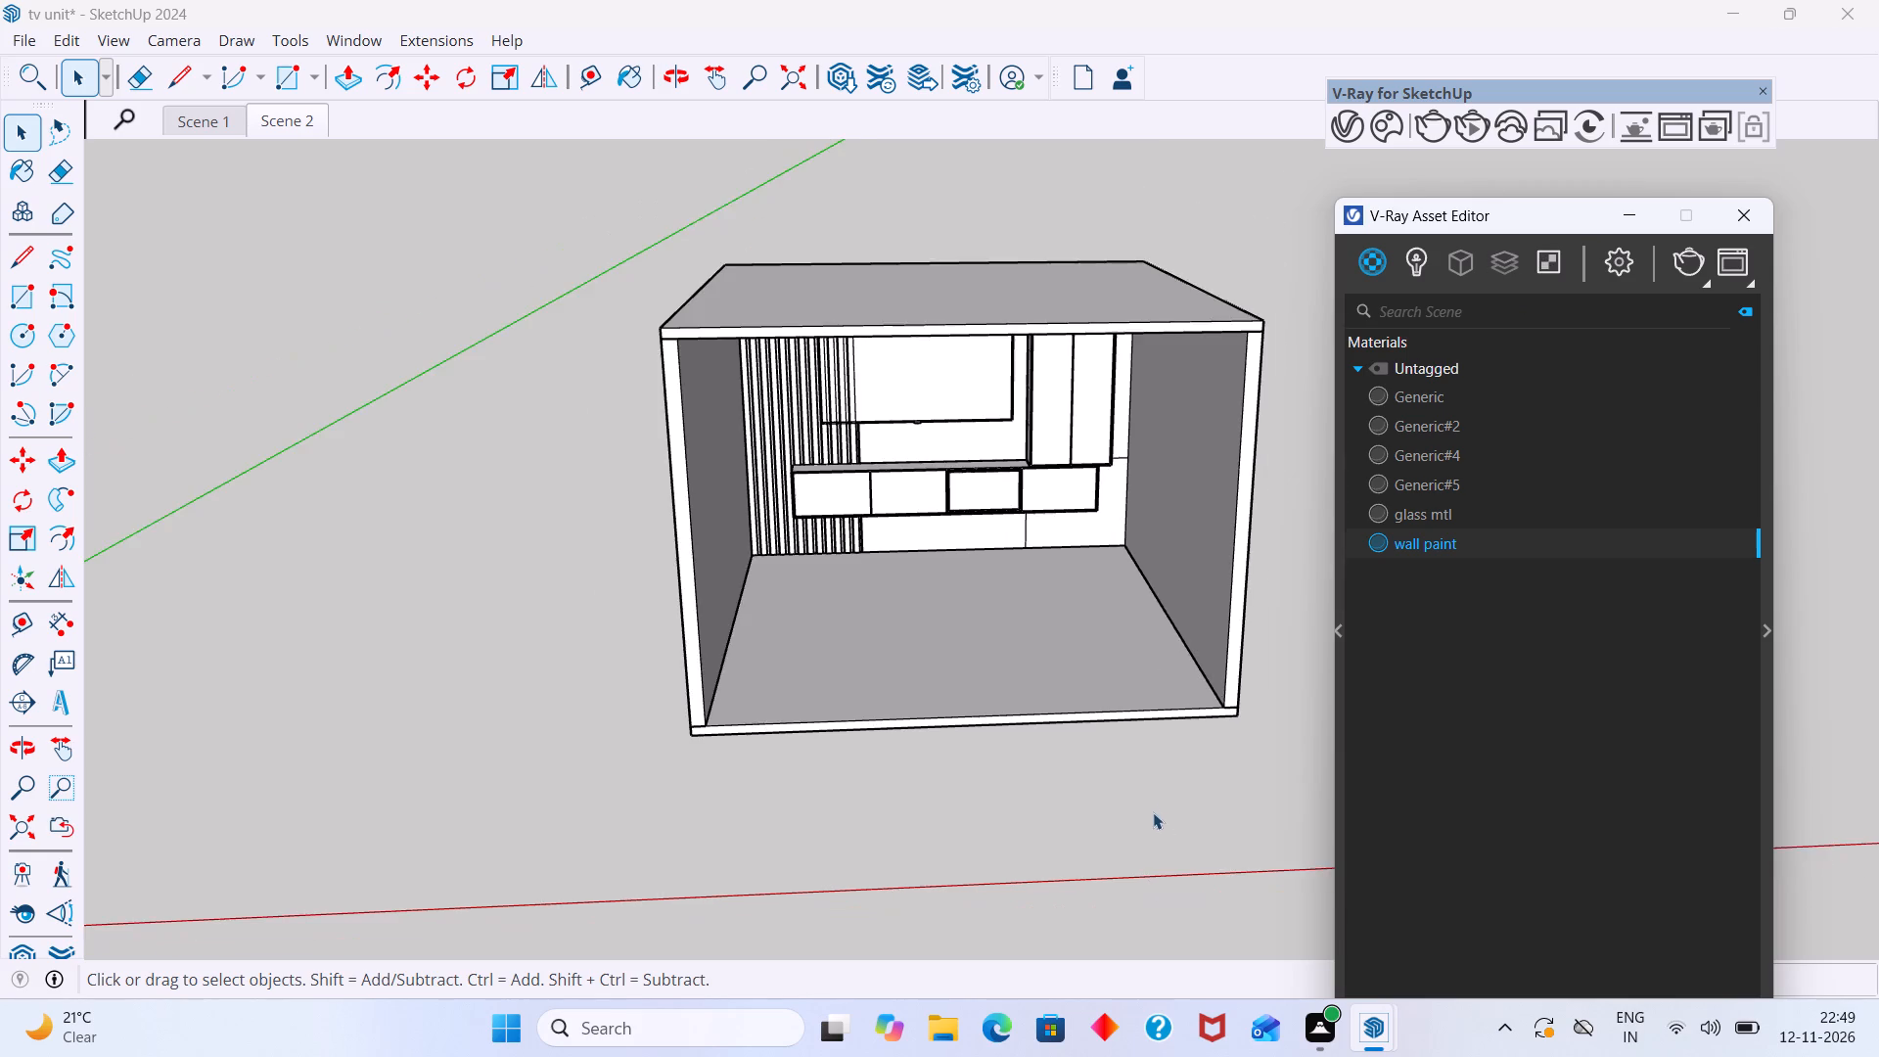
{"action": "middle_click_drag", "start_coordinate": [1147, 804], "coordinate": [1057, 739]}
{"action": "scroll", "coordinate": [1052, 738], "scroll_direction": "down", "scroll_amount": 1}
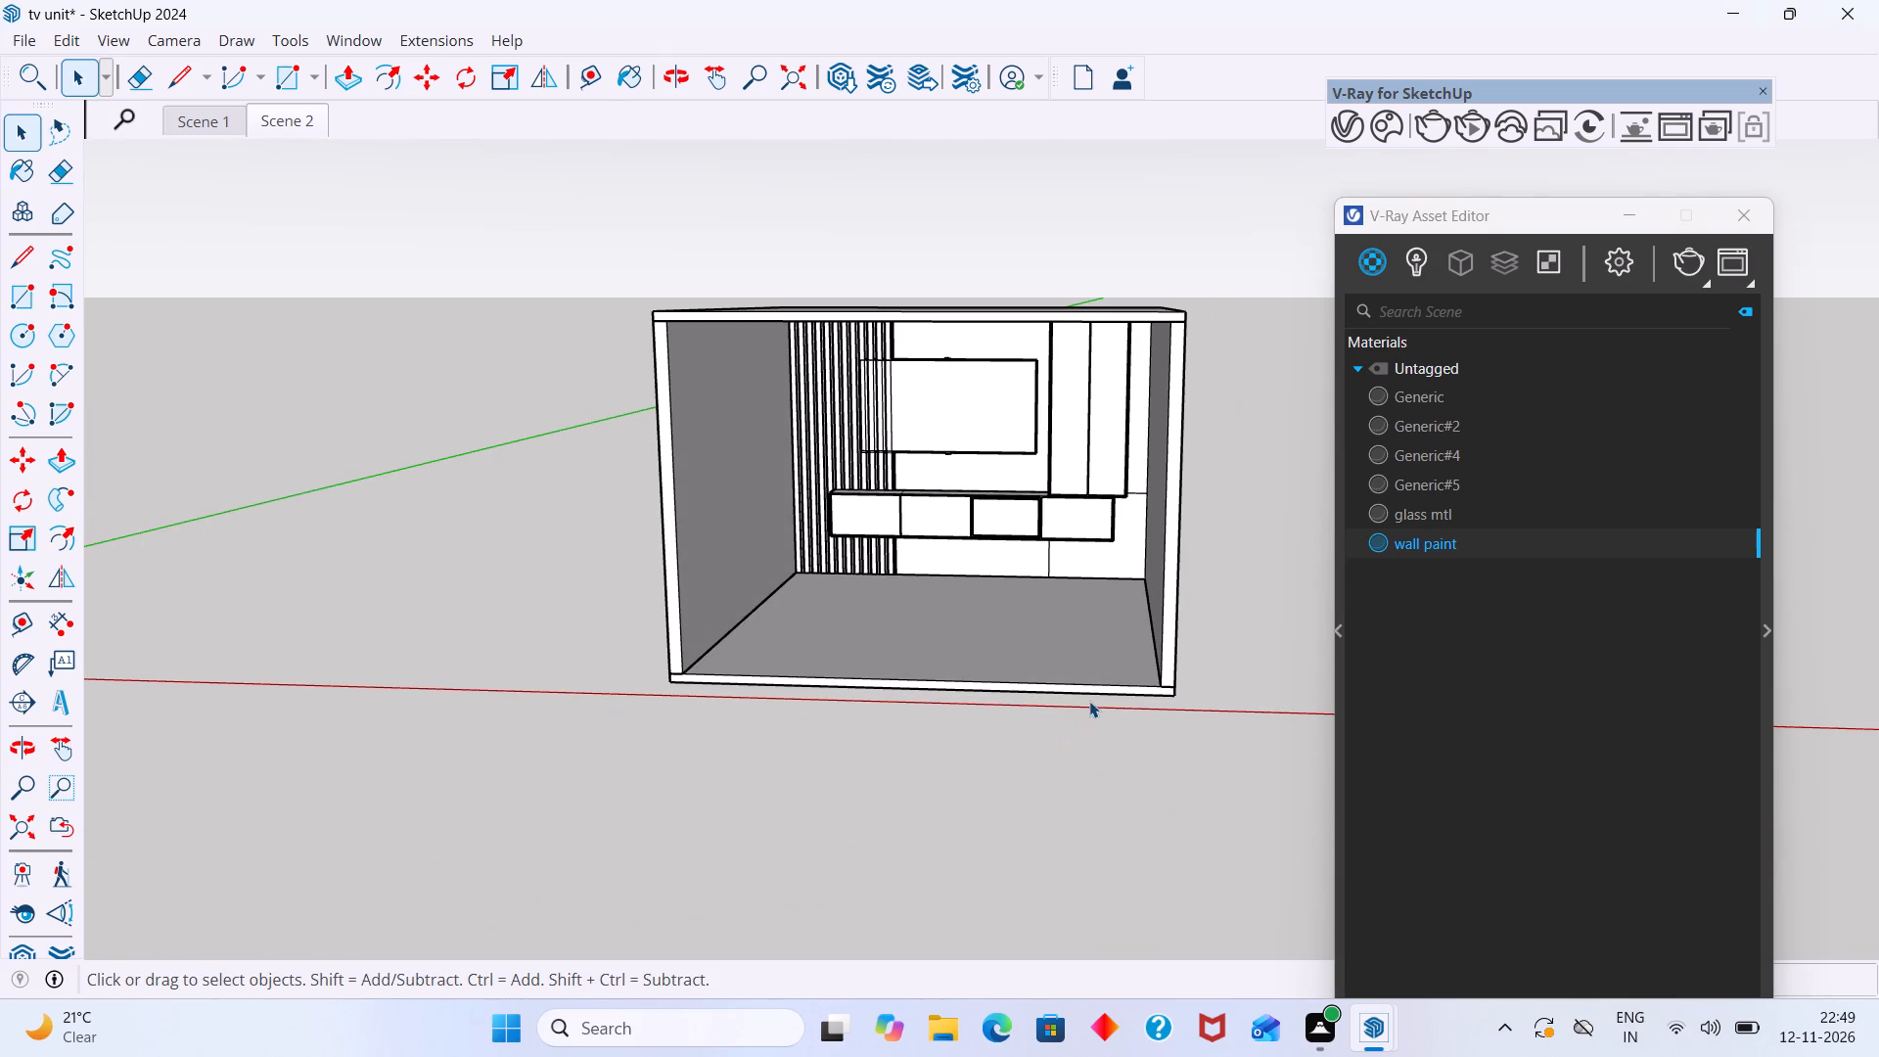
{"action": "middle_click_drag", "start_coordinate": [1148, 761], "coordinate": [1198, 802]}
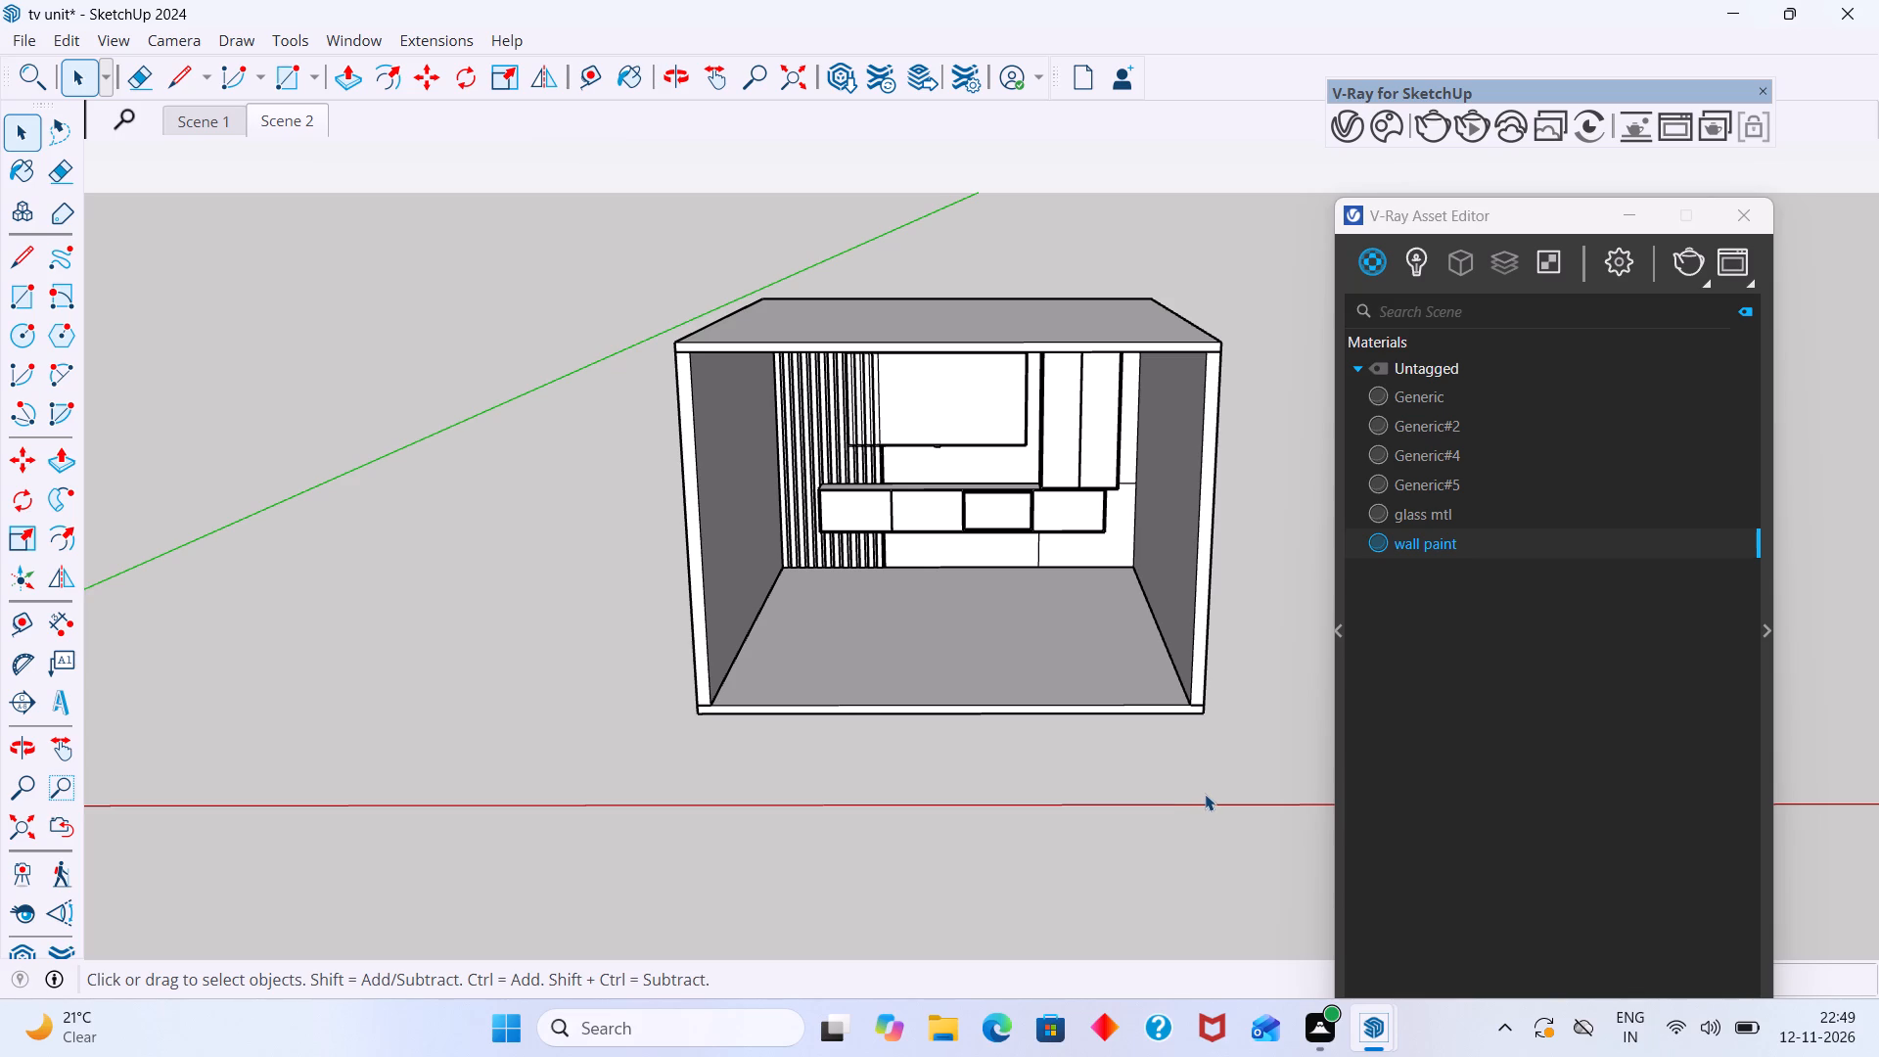
{"action": "scroll", "coordinate": [1206, 793], "scroll_direction": "down", "scroll_amount": 1}
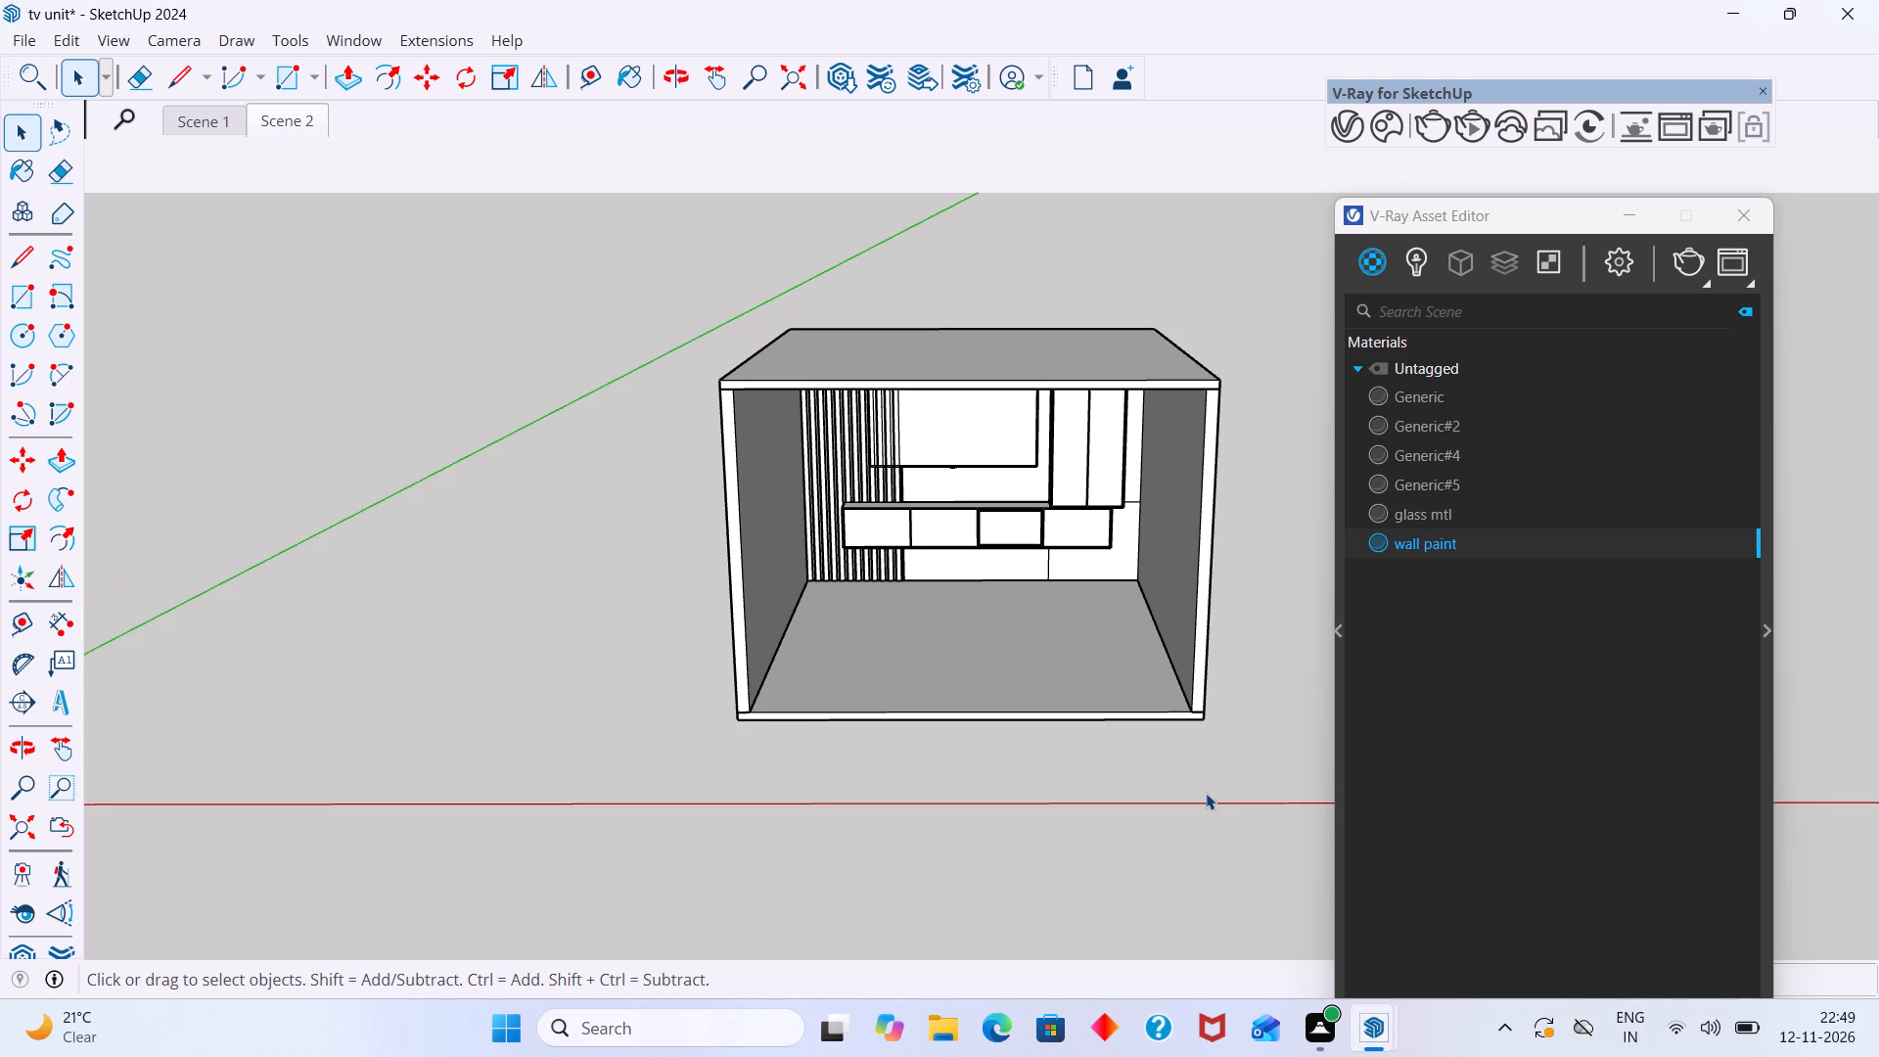
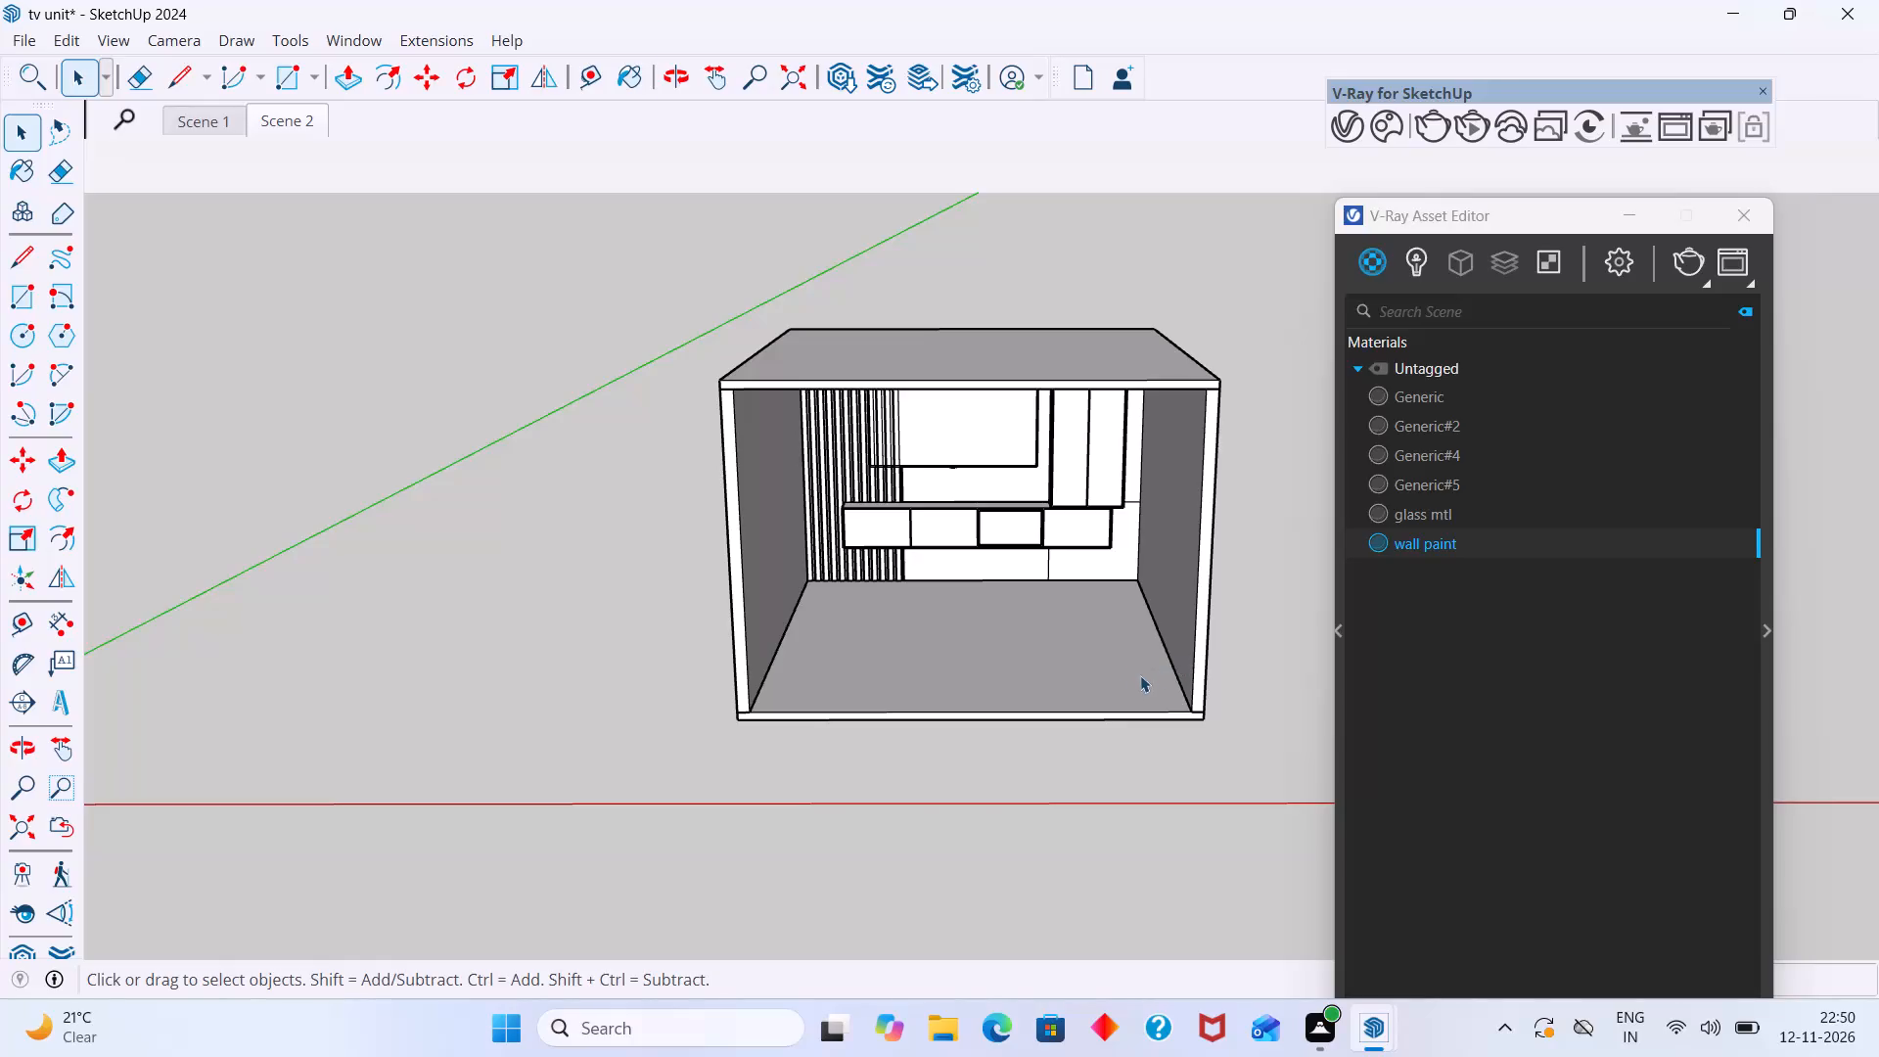
Start a V-Ray interactive render of the room model.
{"action": "middle_click", "coordinate": [1140, 675]}
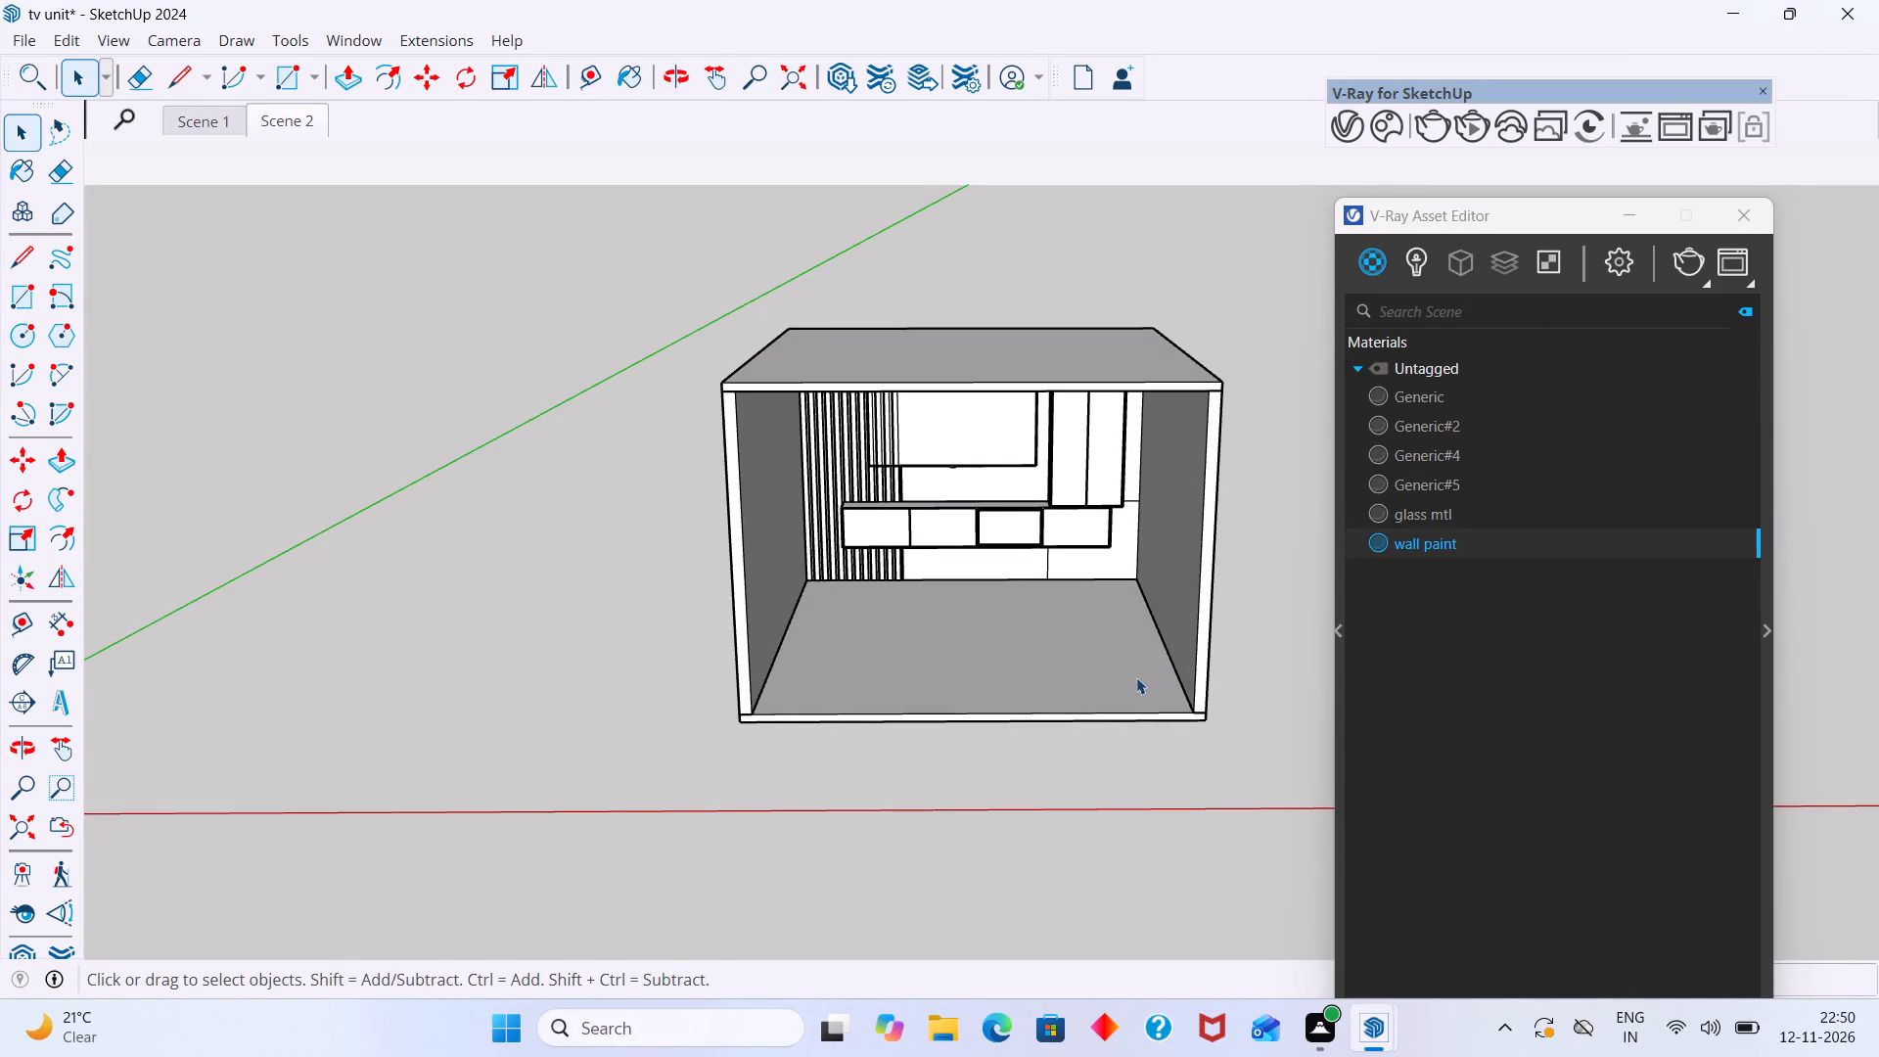
{"action": "scroll", "coordinate": [1131, 669], "scroll_direction": "down", "scroll_amount": 1}
{"action": "left_click", "coordinate": [1470, 140]}
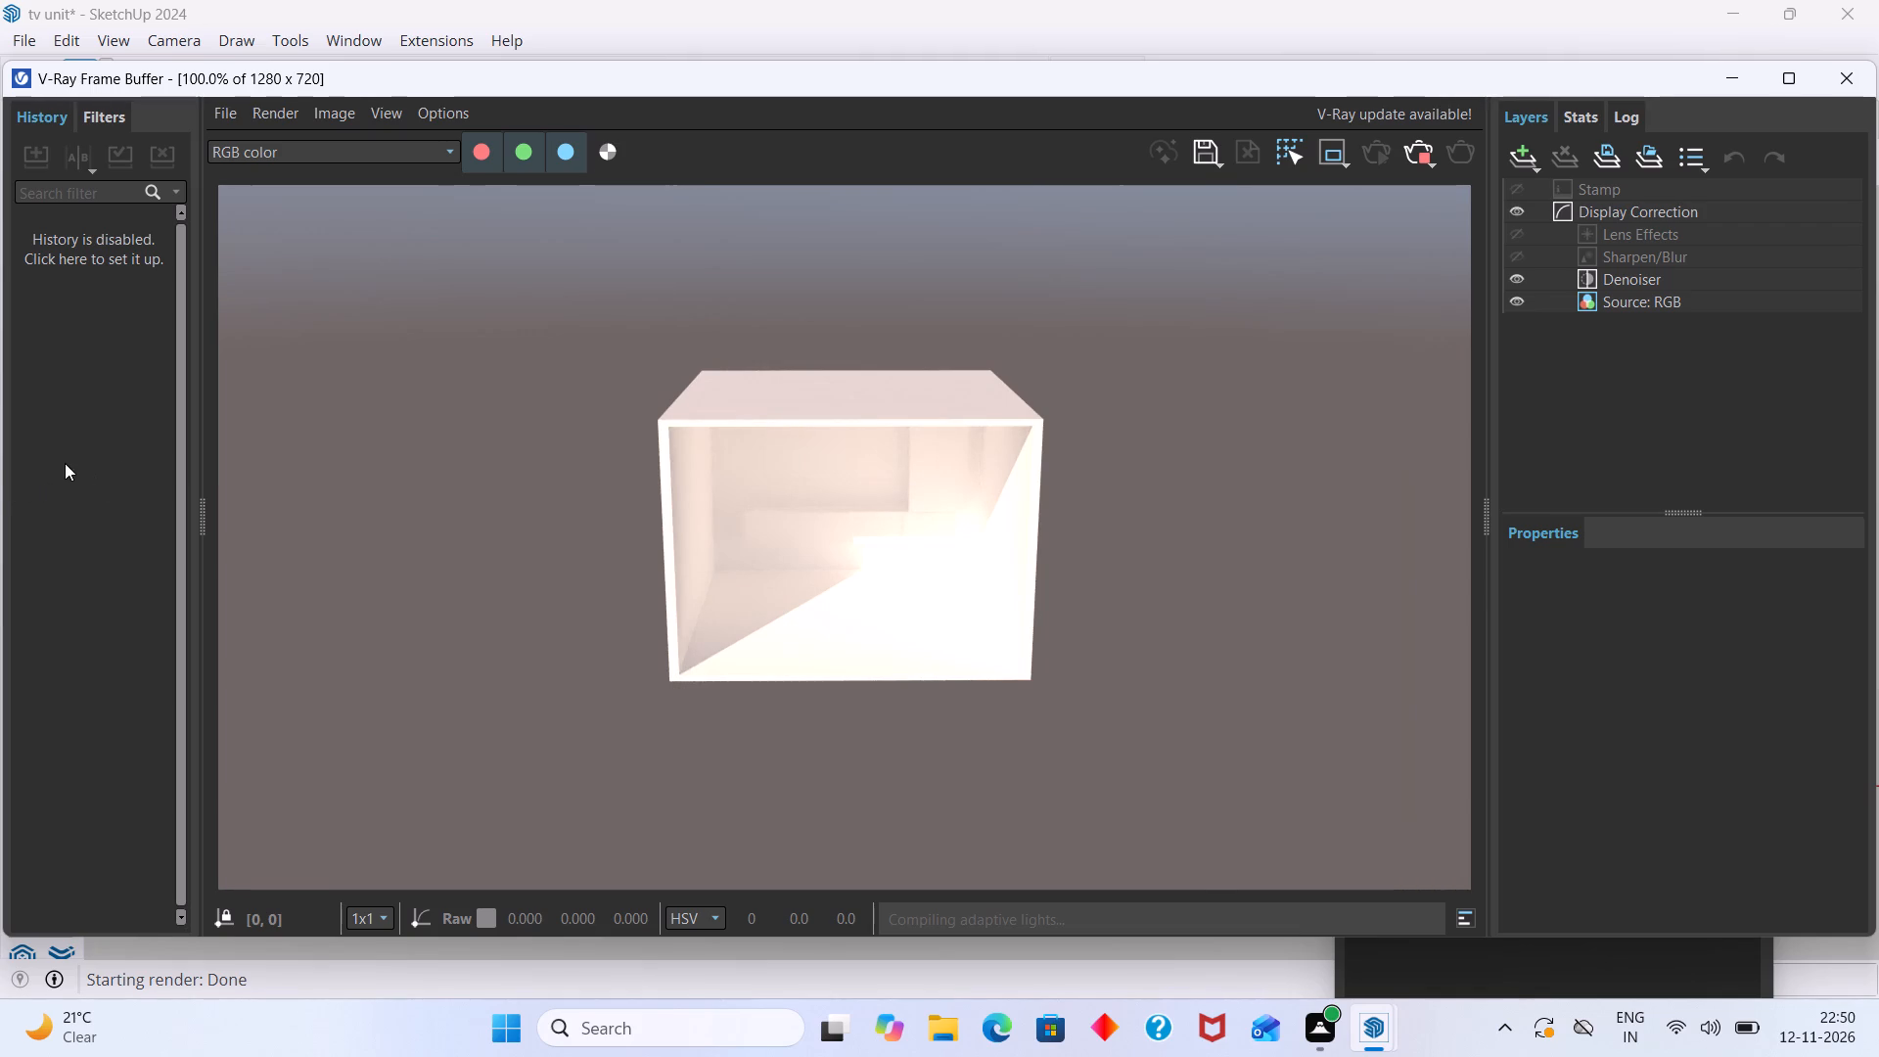
Shrink the V-Ray Frame Buffer window in width and height so it stops covering most of the model and the Asset Editor.
{"action": "left_click_drag", "start_coordinate": [2, 460], "coordinate": [342, 463]}
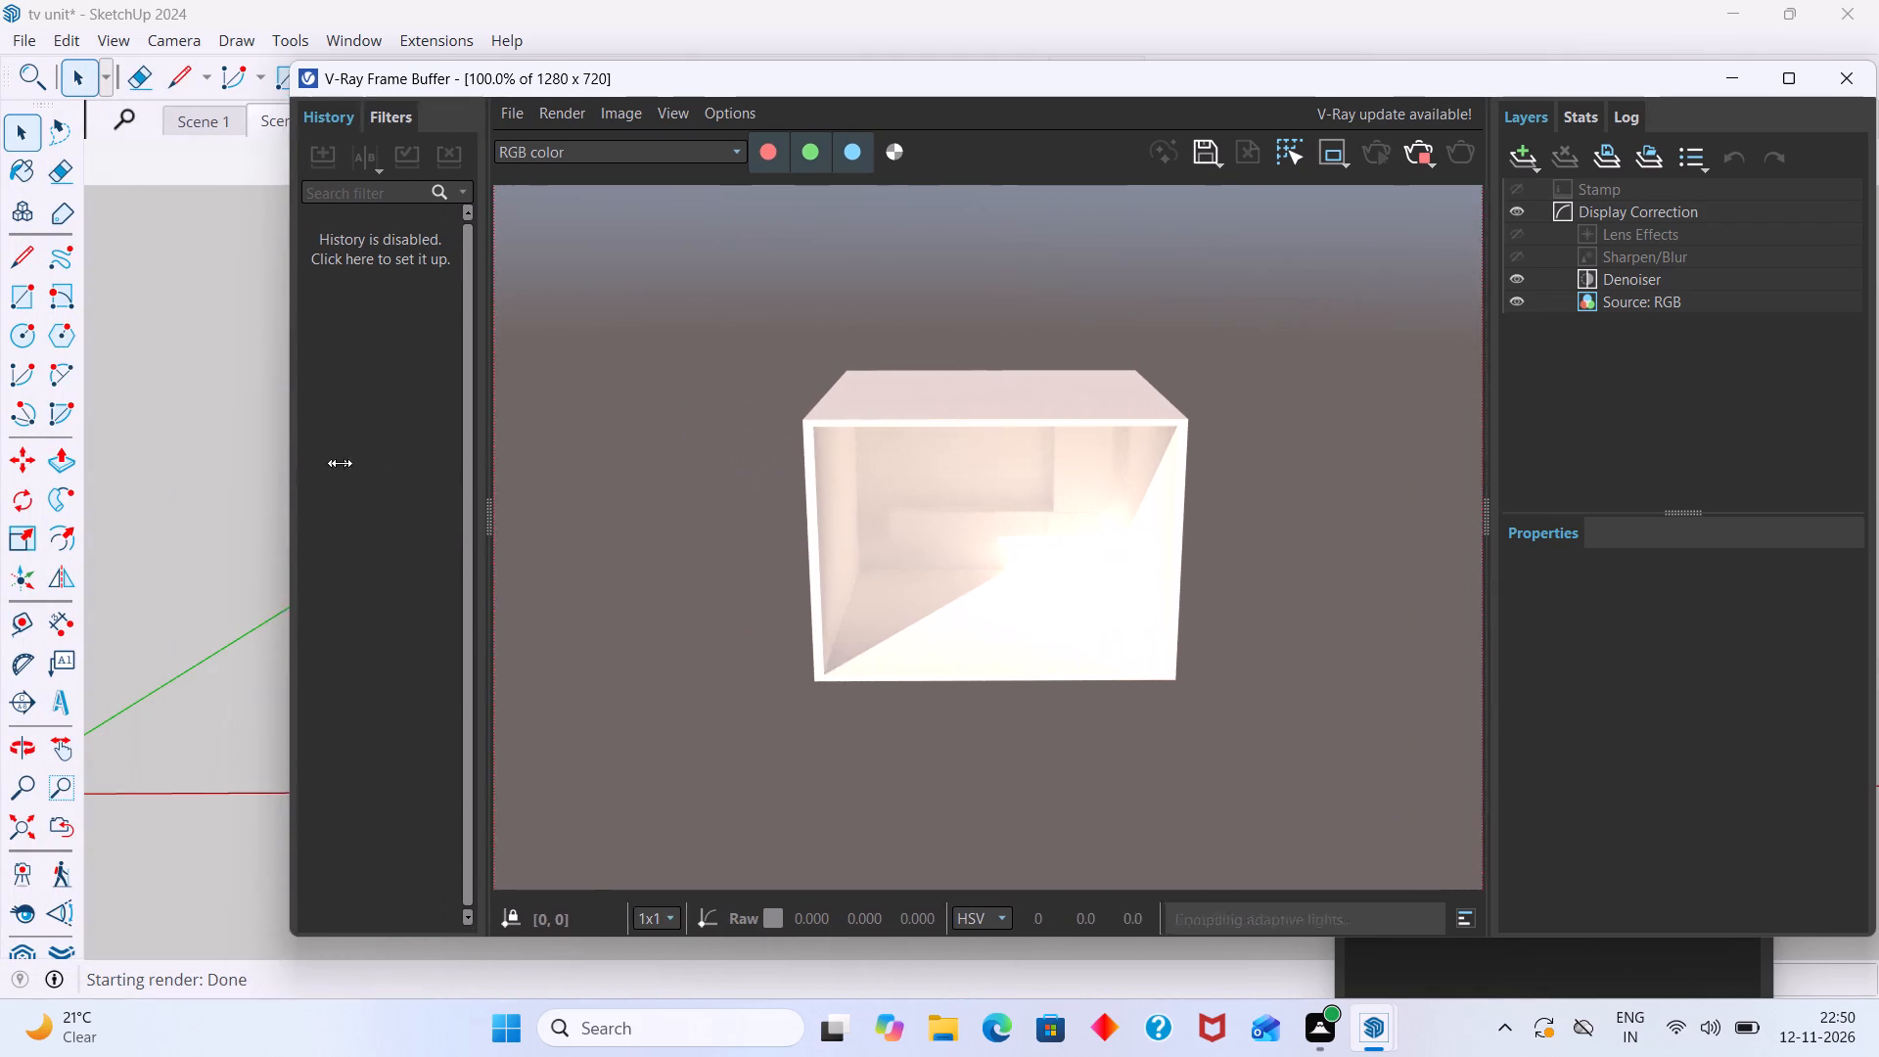
{"action": "left_click_drag", "start_coordinate": [342, 463], "coordinate": [1078, 495]}
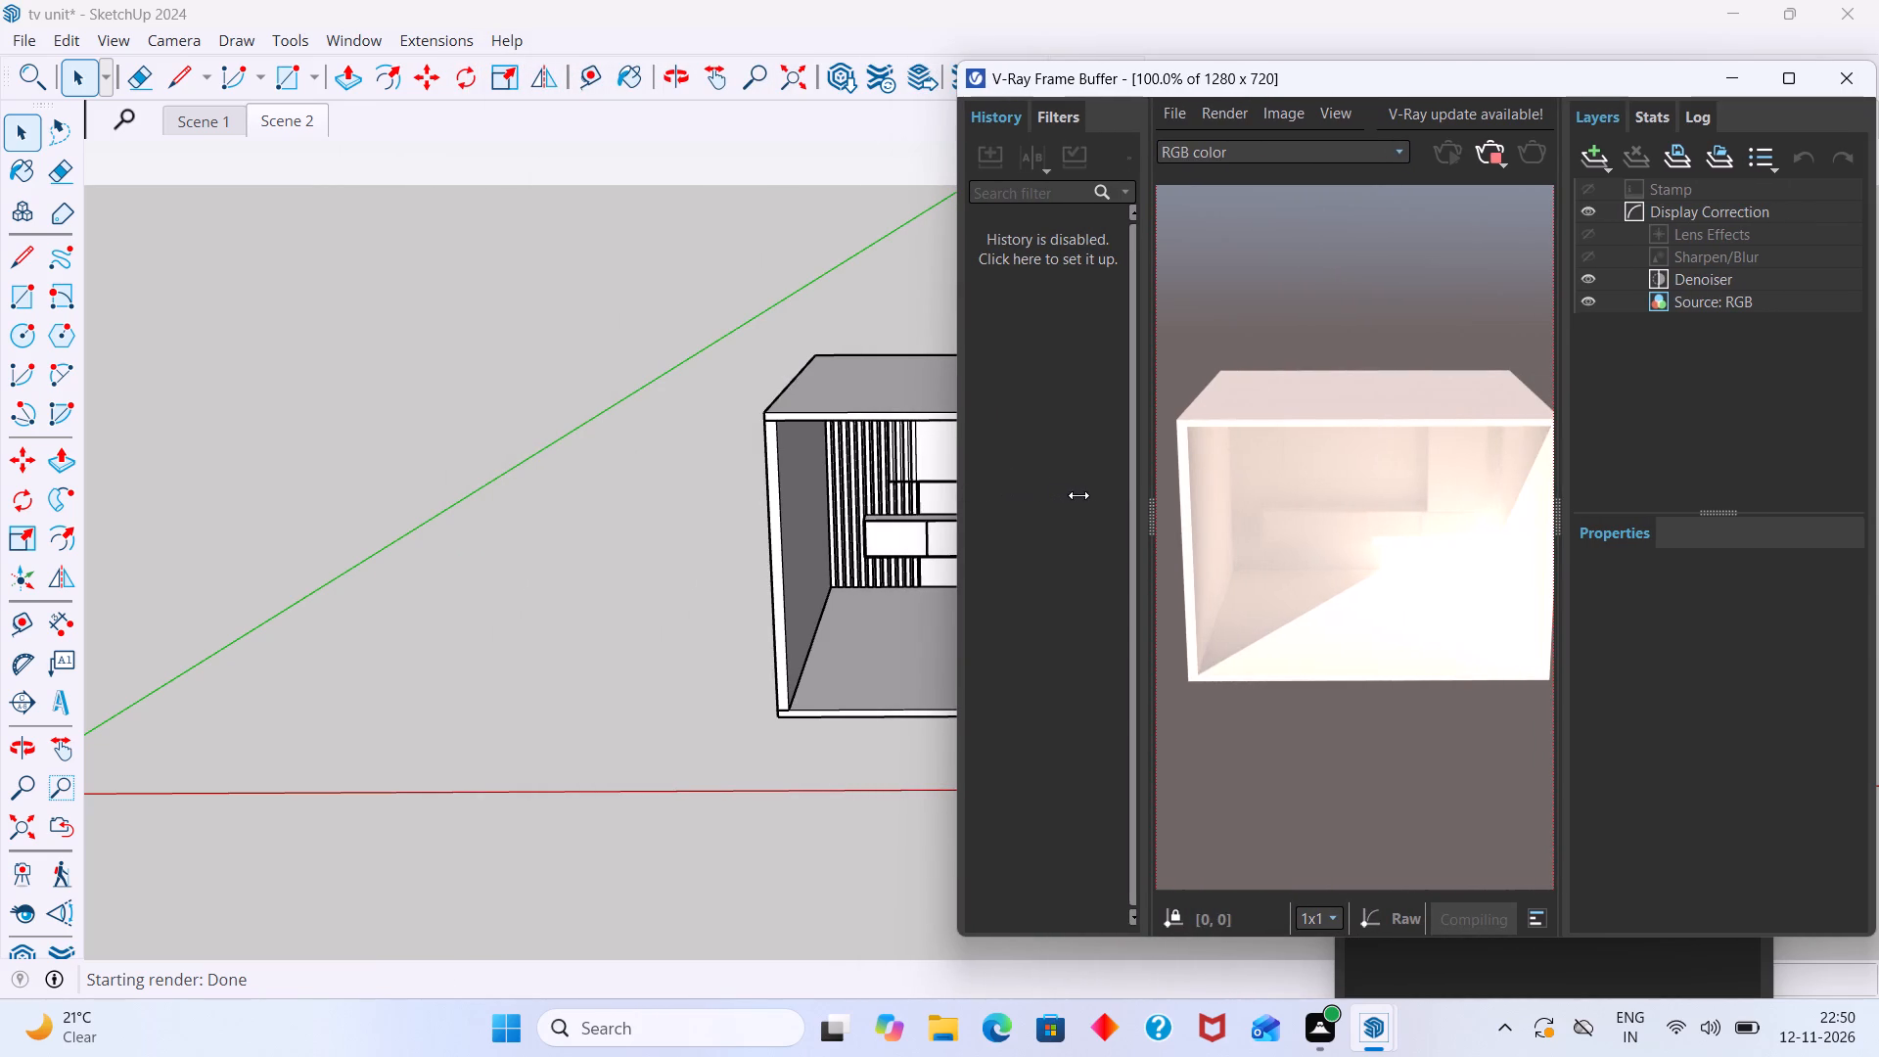
{"action": "left_click_drag", "start_coordinate": [1078, 495], "coordinate": [1088, 495]}
{"action": "scroll", "coordinate": [1088, 495], "scroll_direction": "down", "scroll_amount": 8}
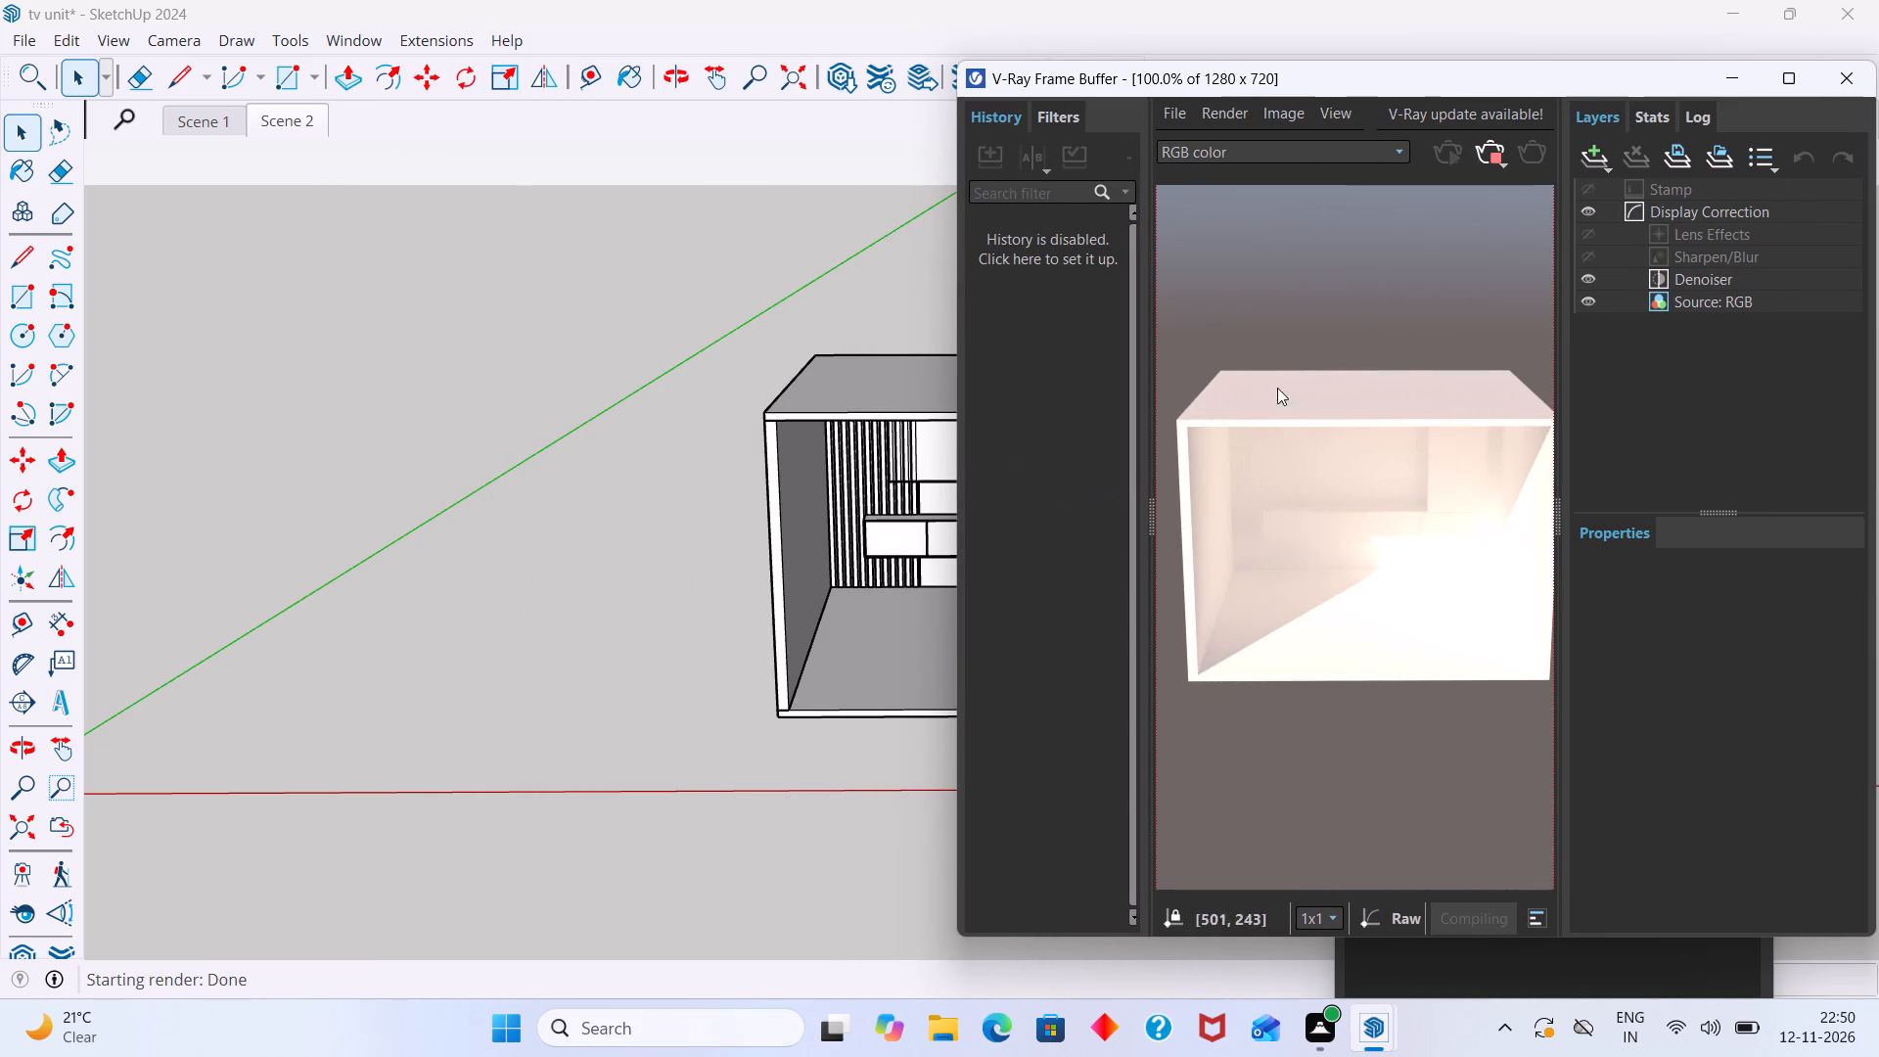
{"action": "left_click_drag", "start_coordinate": [1878, 389], "coordinate": [1703, 415]}
{"action": "left_click_drag", "start_coordinate": [1703, 415], "coordinate": [1622, 394]}
{"action": "left_click_drag", "start_coordinate": [1445, 58], "coordinate": [1448, 86]}
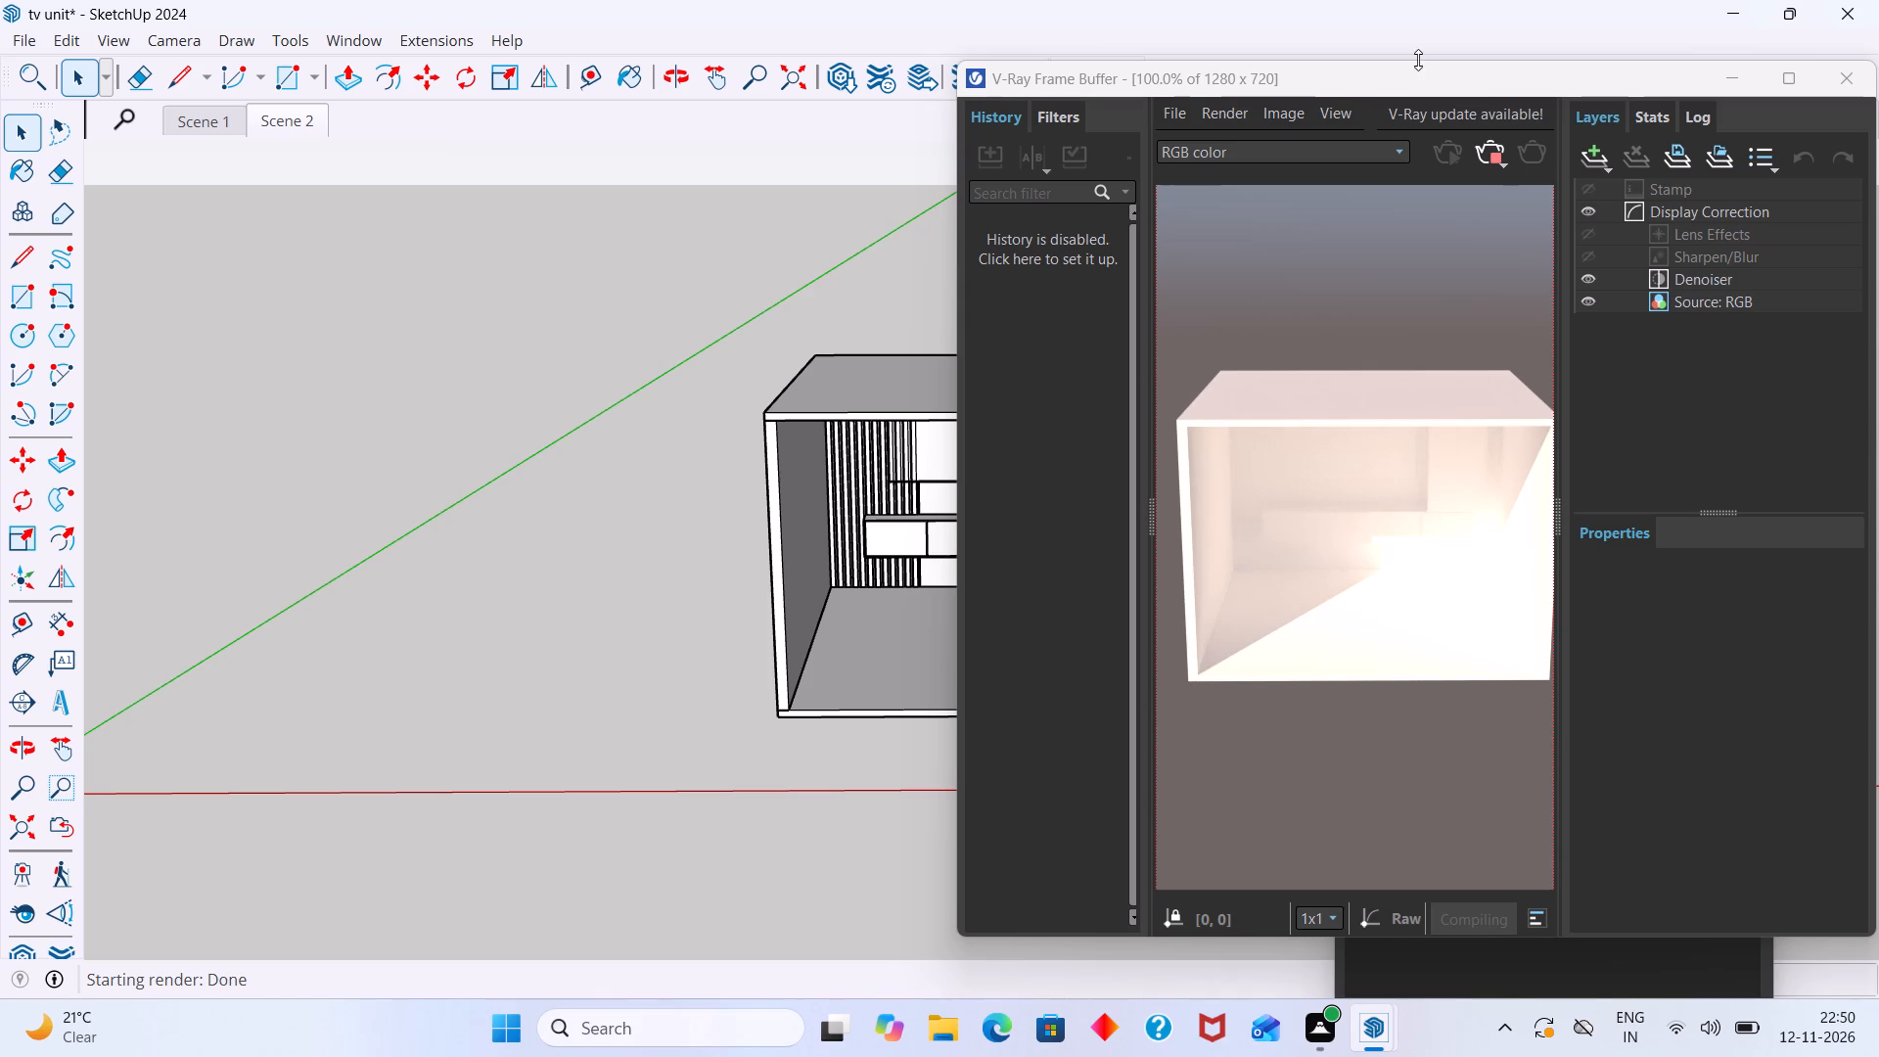
{"action": "left_click_drag", "start_coordinate": [1418, 60], "coordinate": [1461, 411]}
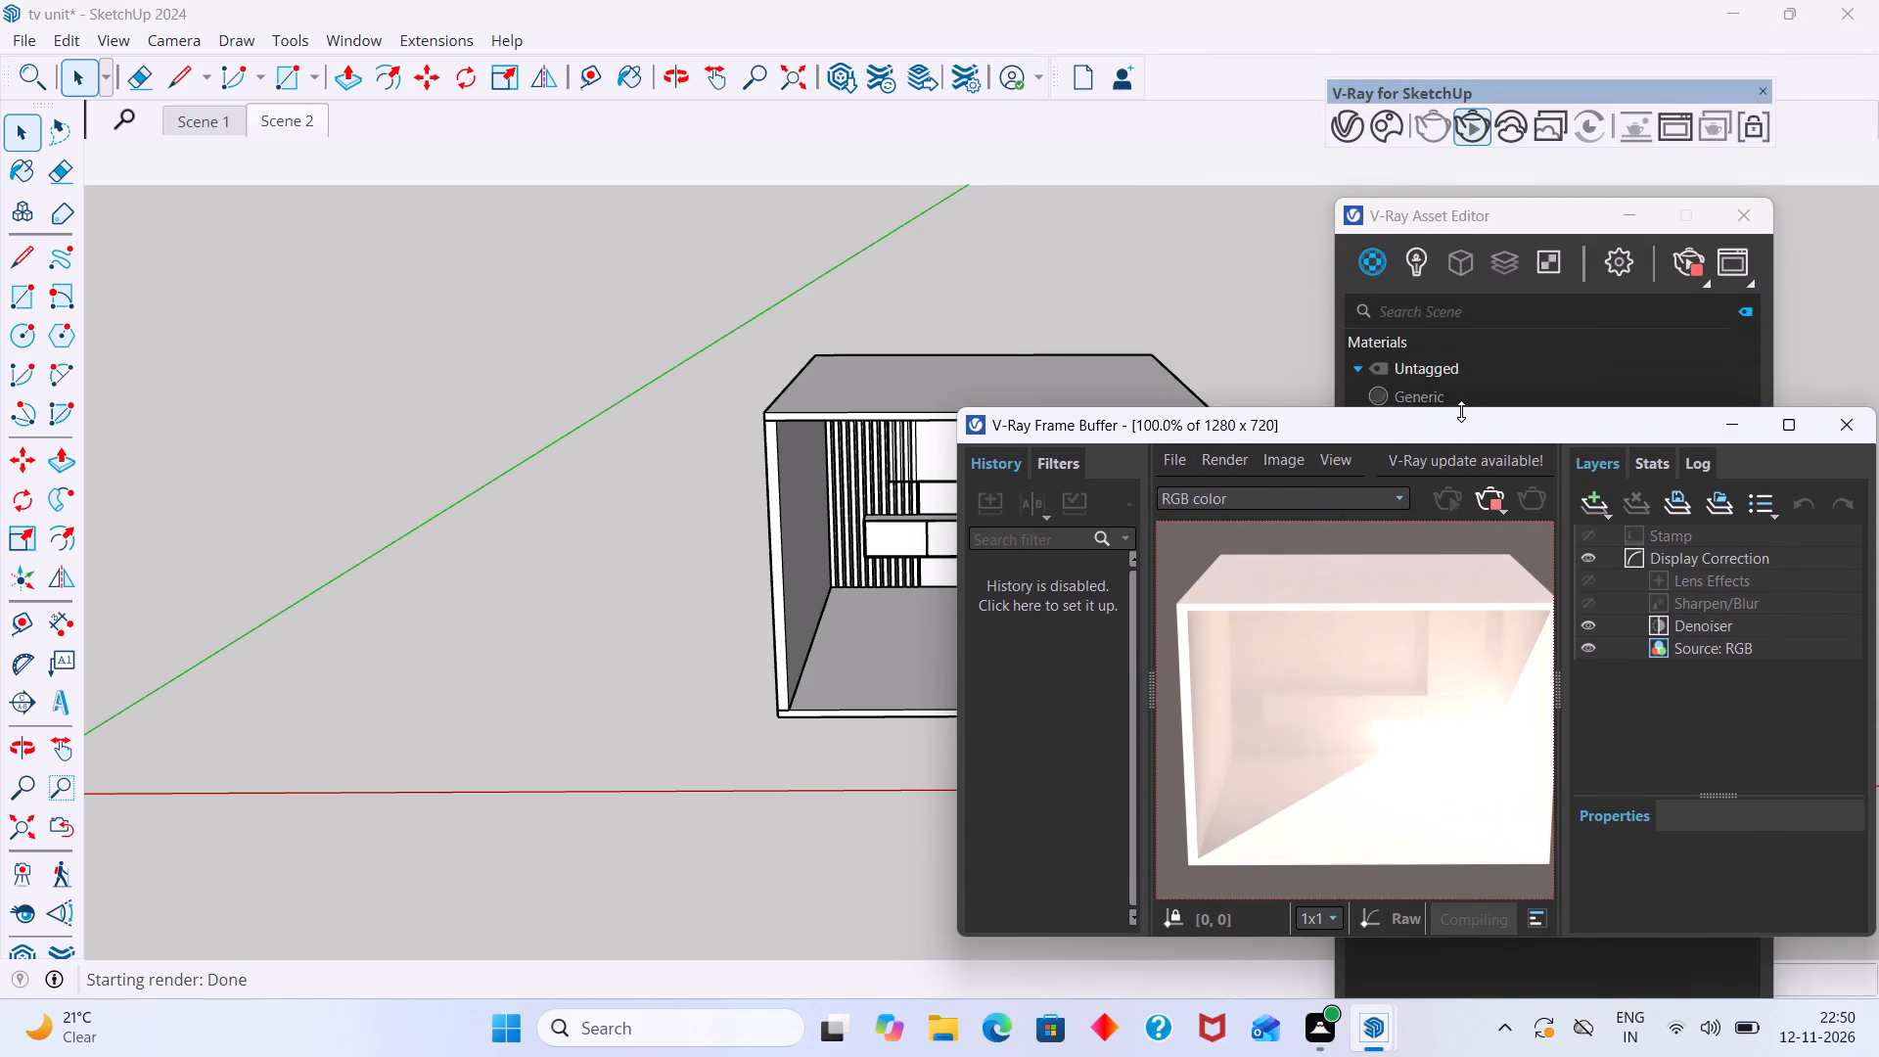
{"action": "left_click_drag", "start_coordinate": [1461, 411], "coordinate": [1461, 465]}
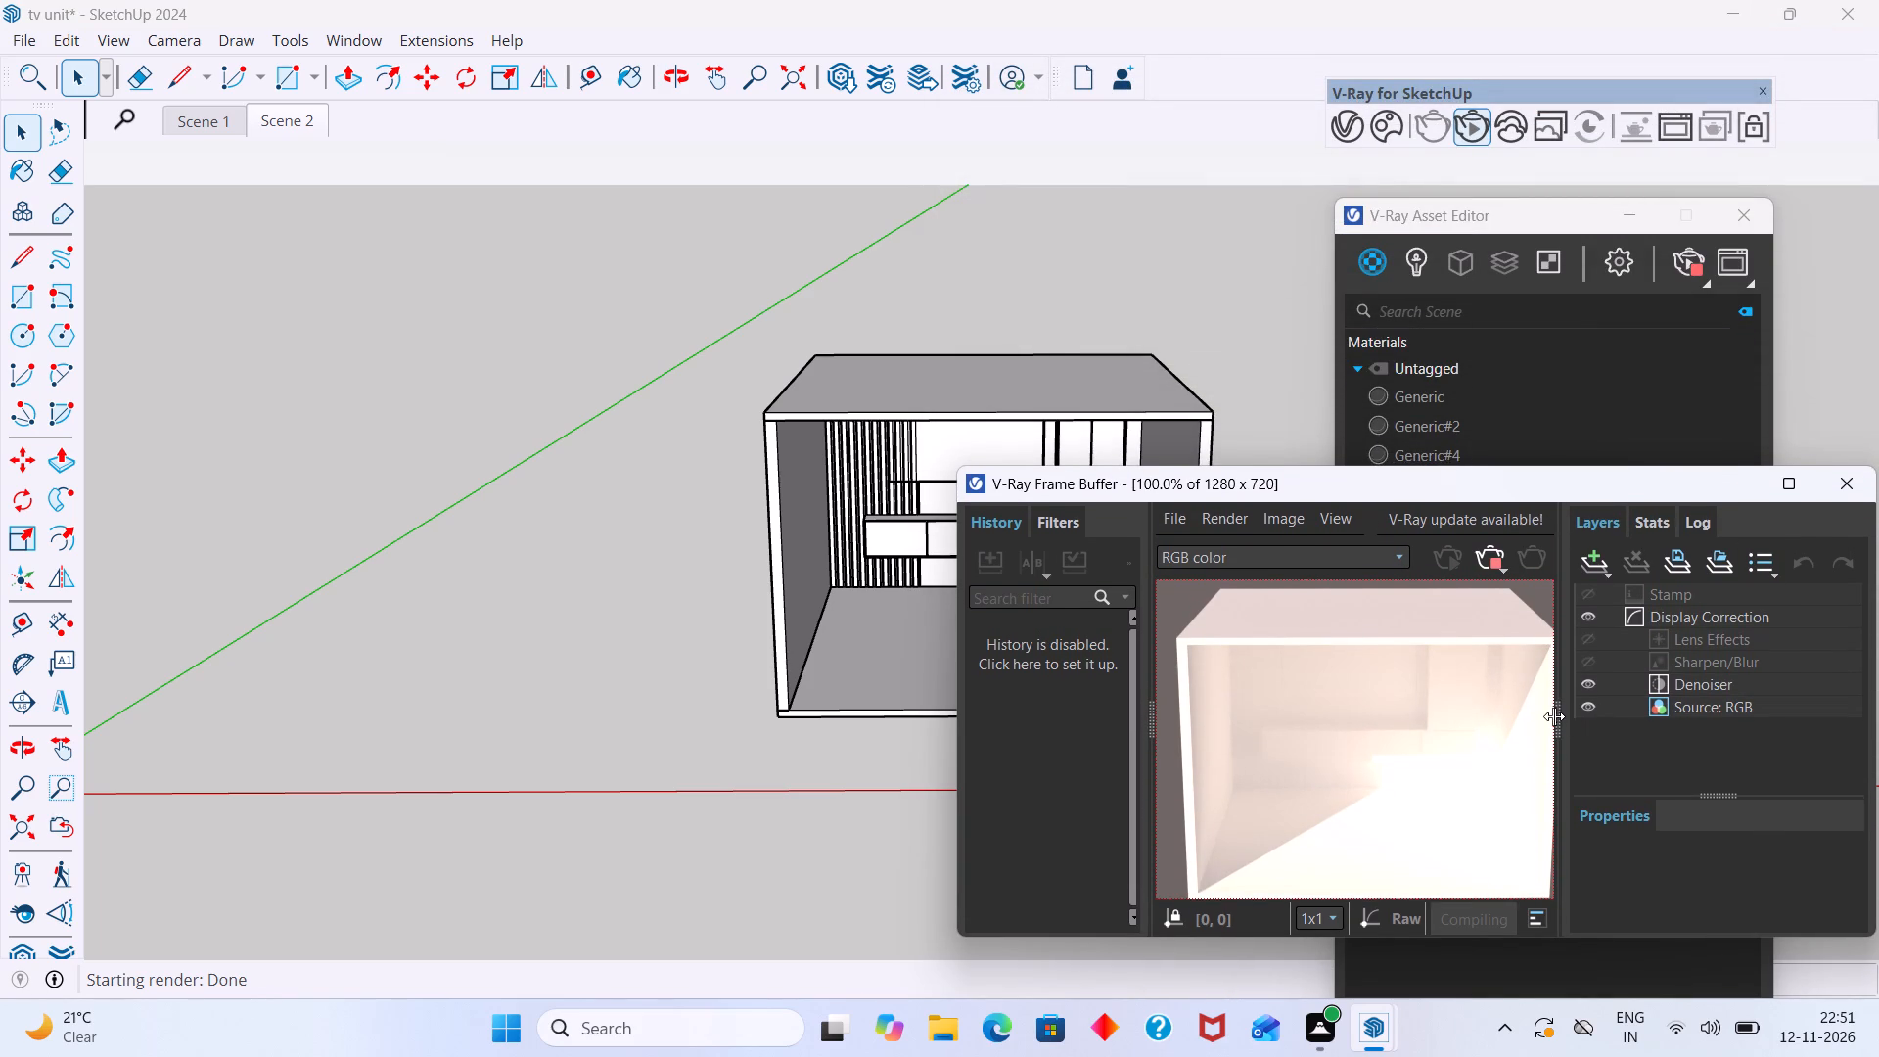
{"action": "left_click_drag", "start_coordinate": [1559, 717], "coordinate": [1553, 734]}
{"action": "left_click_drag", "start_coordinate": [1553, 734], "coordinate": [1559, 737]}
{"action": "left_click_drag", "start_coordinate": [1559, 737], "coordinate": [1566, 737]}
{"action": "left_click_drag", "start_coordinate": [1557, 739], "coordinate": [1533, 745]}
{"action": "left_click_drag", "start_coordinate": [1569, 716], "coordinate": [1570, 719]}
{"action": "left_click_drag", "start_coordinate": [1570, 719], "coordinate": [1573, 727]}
Shrink the Frame Buffer window further and move it clear of the Asset Editor and most of the room model.
{"action": "left_click_drag", "start_coordinate": [965, 468], "coordinate": [1213, 584]}
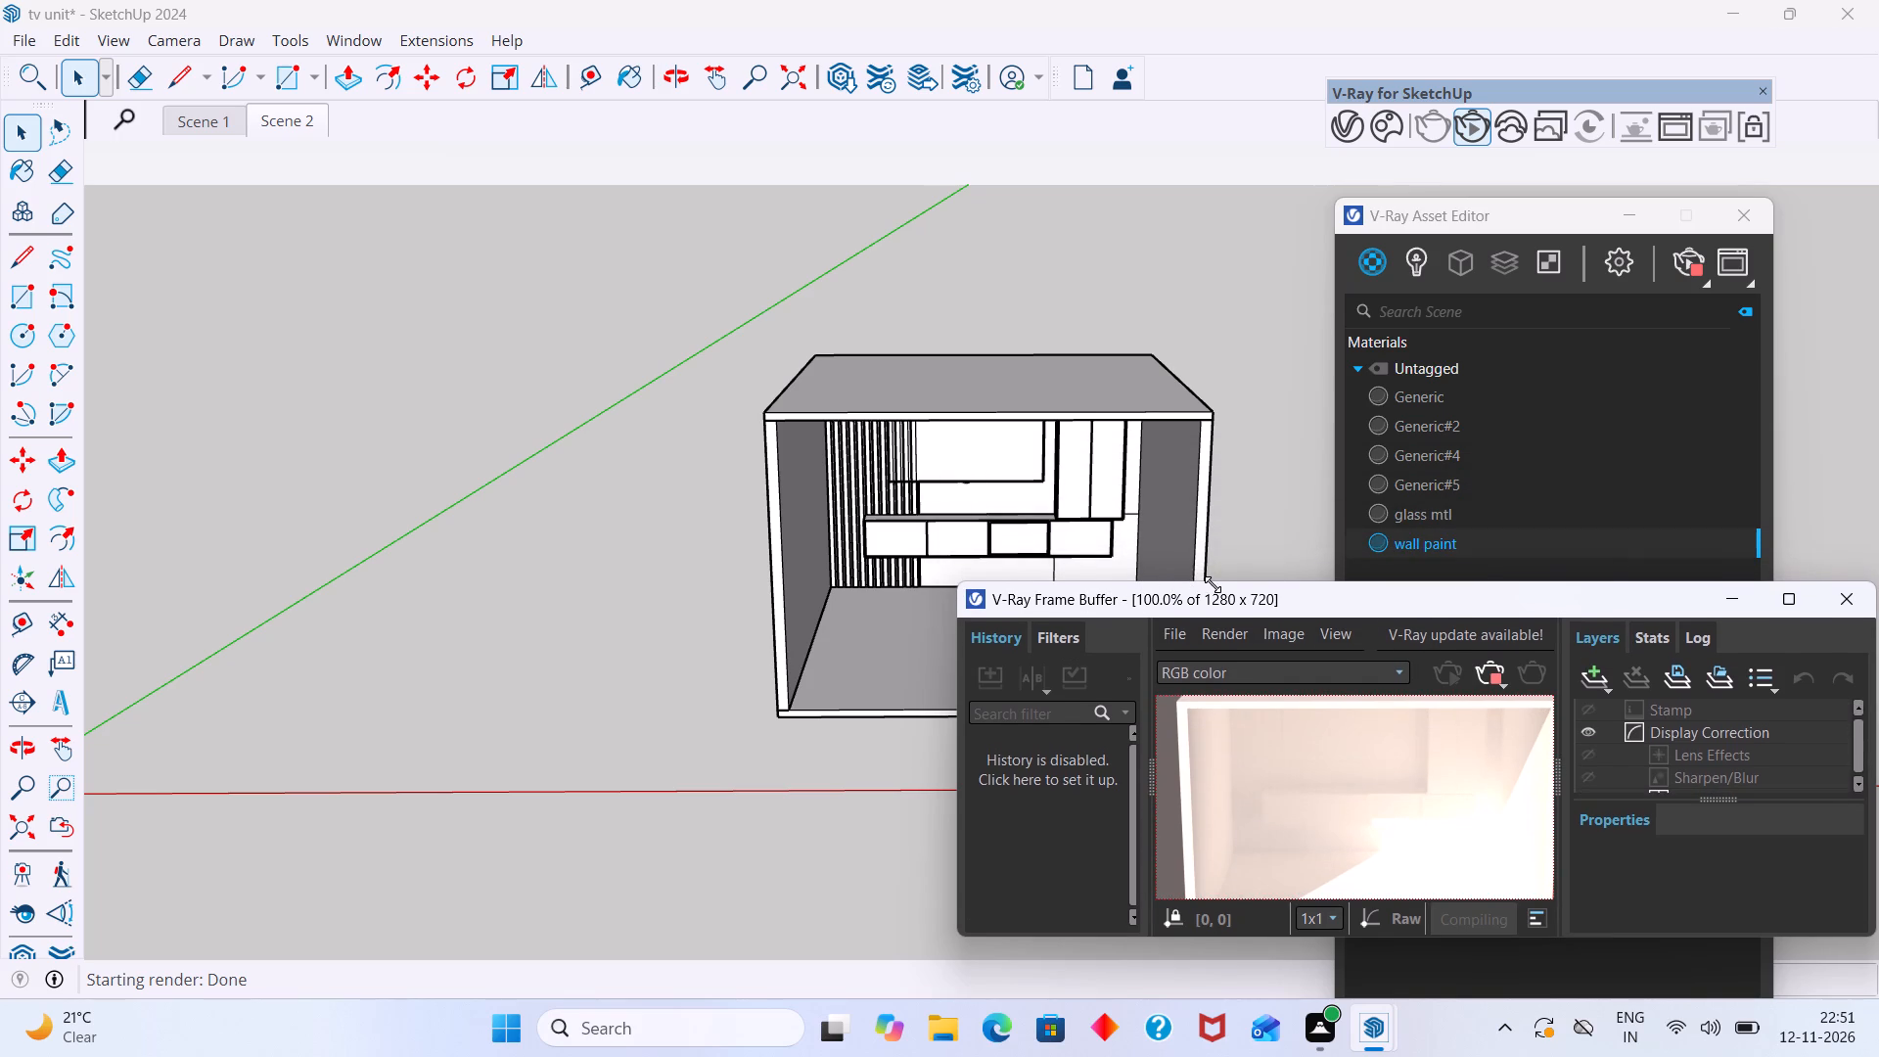
{"action": "left_click_drag", "start_coordinate": [1213, 584], "coordinate": [1214, 586]}
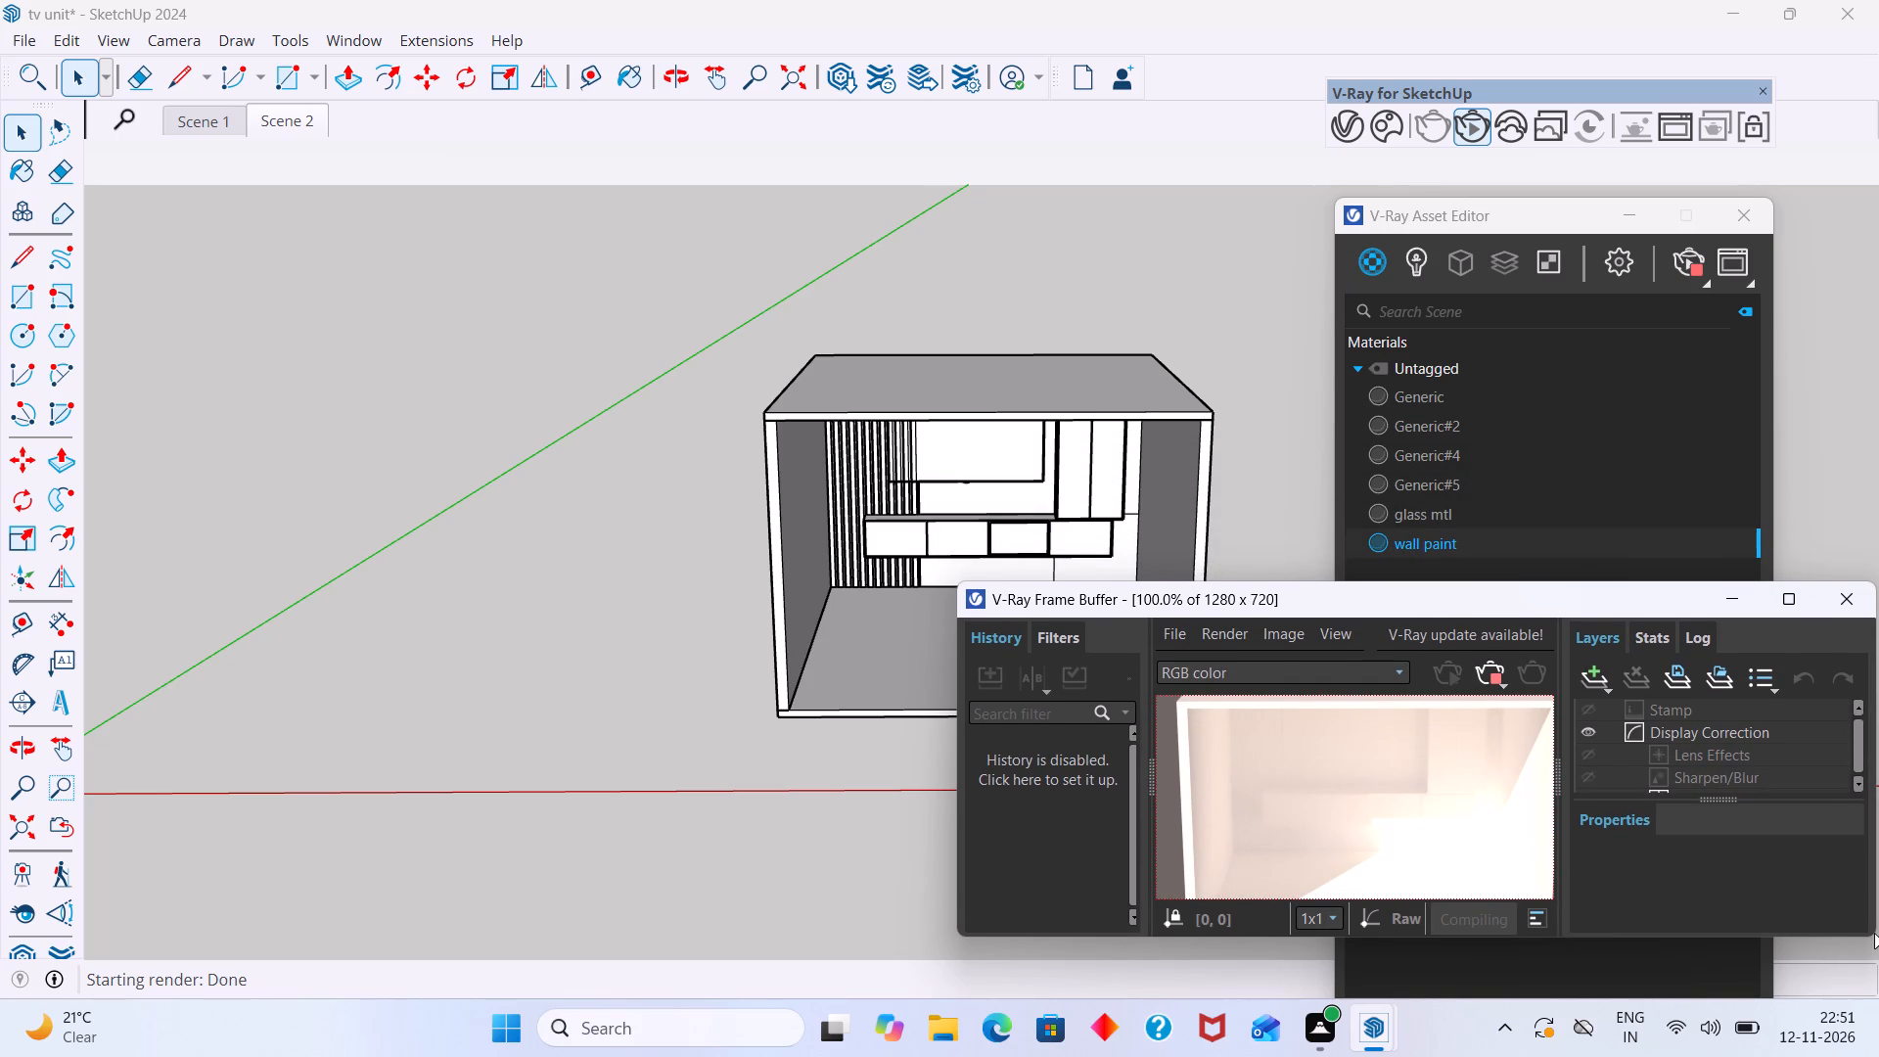
{"action": "left_click", "coordinate": [1867, 928]}
{"action": "left_click_drag", "start_coordinate": [1876, 929], "coordinate": [1814, 903]}
{"action": "left_click_drag", "start_coordinate": [1559, 940], "coordinate": [1563, 892]}
{"action": "left_click_drag", "start_coordinate": [1402, 606], "coordinate": [411, 168]}
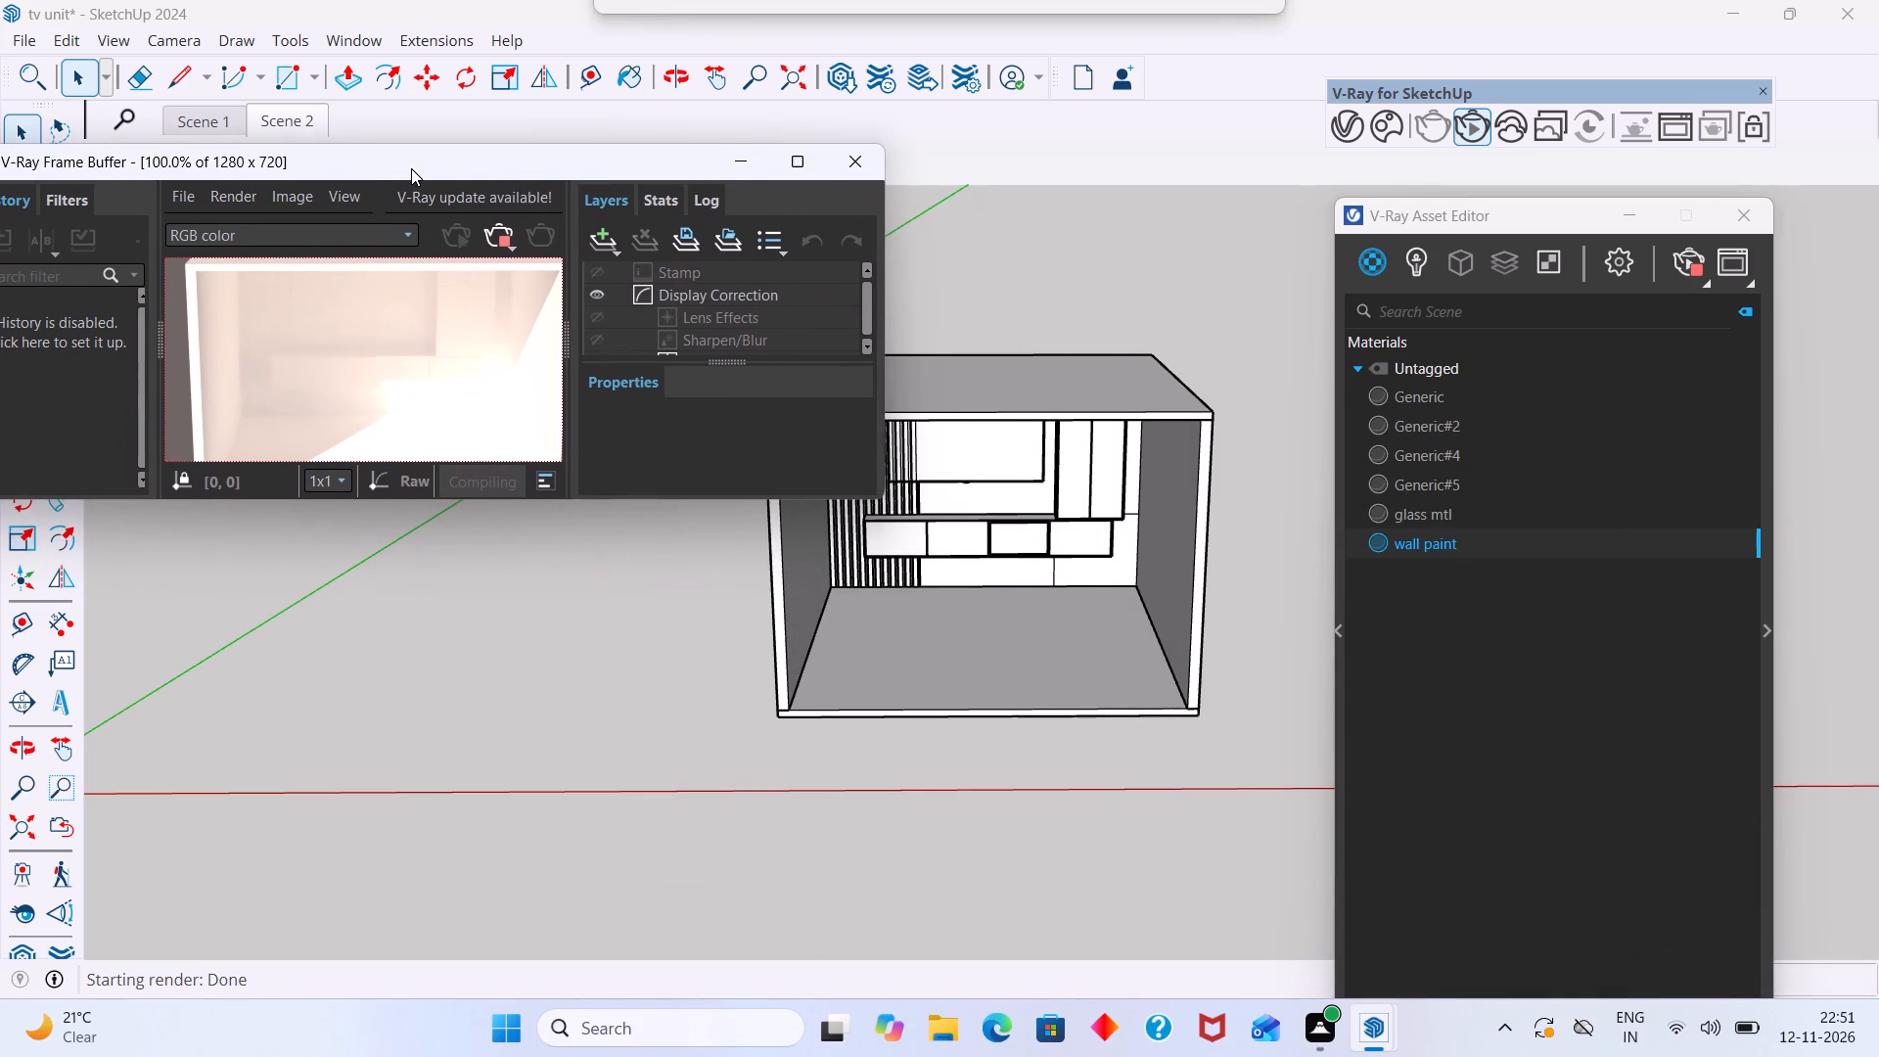
{"action": "left_click_drag", "start_coordinate": [411, 168], "coordinate": [414, 161]}
Examine the live render of the room while viewing the model from a higher angle.
{"action": "left_click_drag", "start_coordinate": [1088, 527], "coordinate": [1097, 541]}
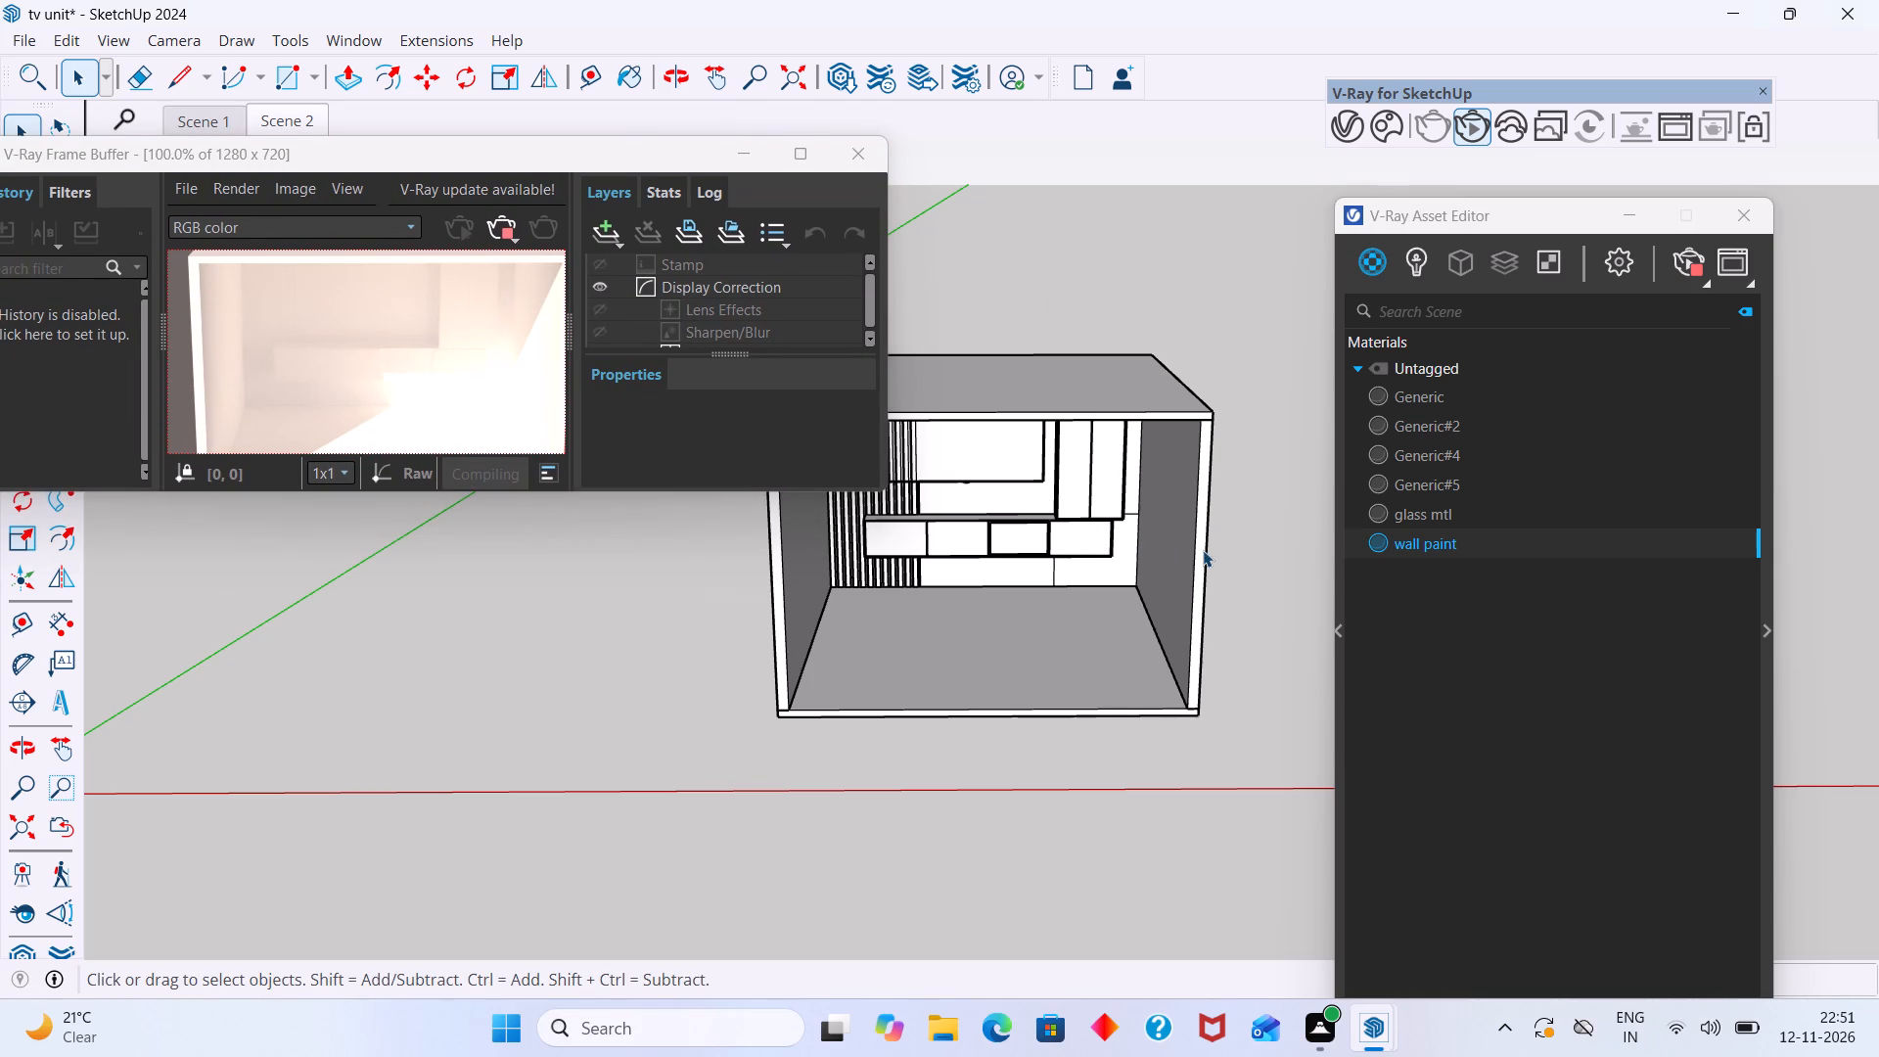
{"action": "key", "text": "Escape"}
{"action": "scroll", "coordinate": [1267, 510], "scroll_direction": "up", "scroll_amount": 1}
{"action": "scroll", "coordinate": [1267, 509], "scroll_direction": "down", "scroll_amount": 6}
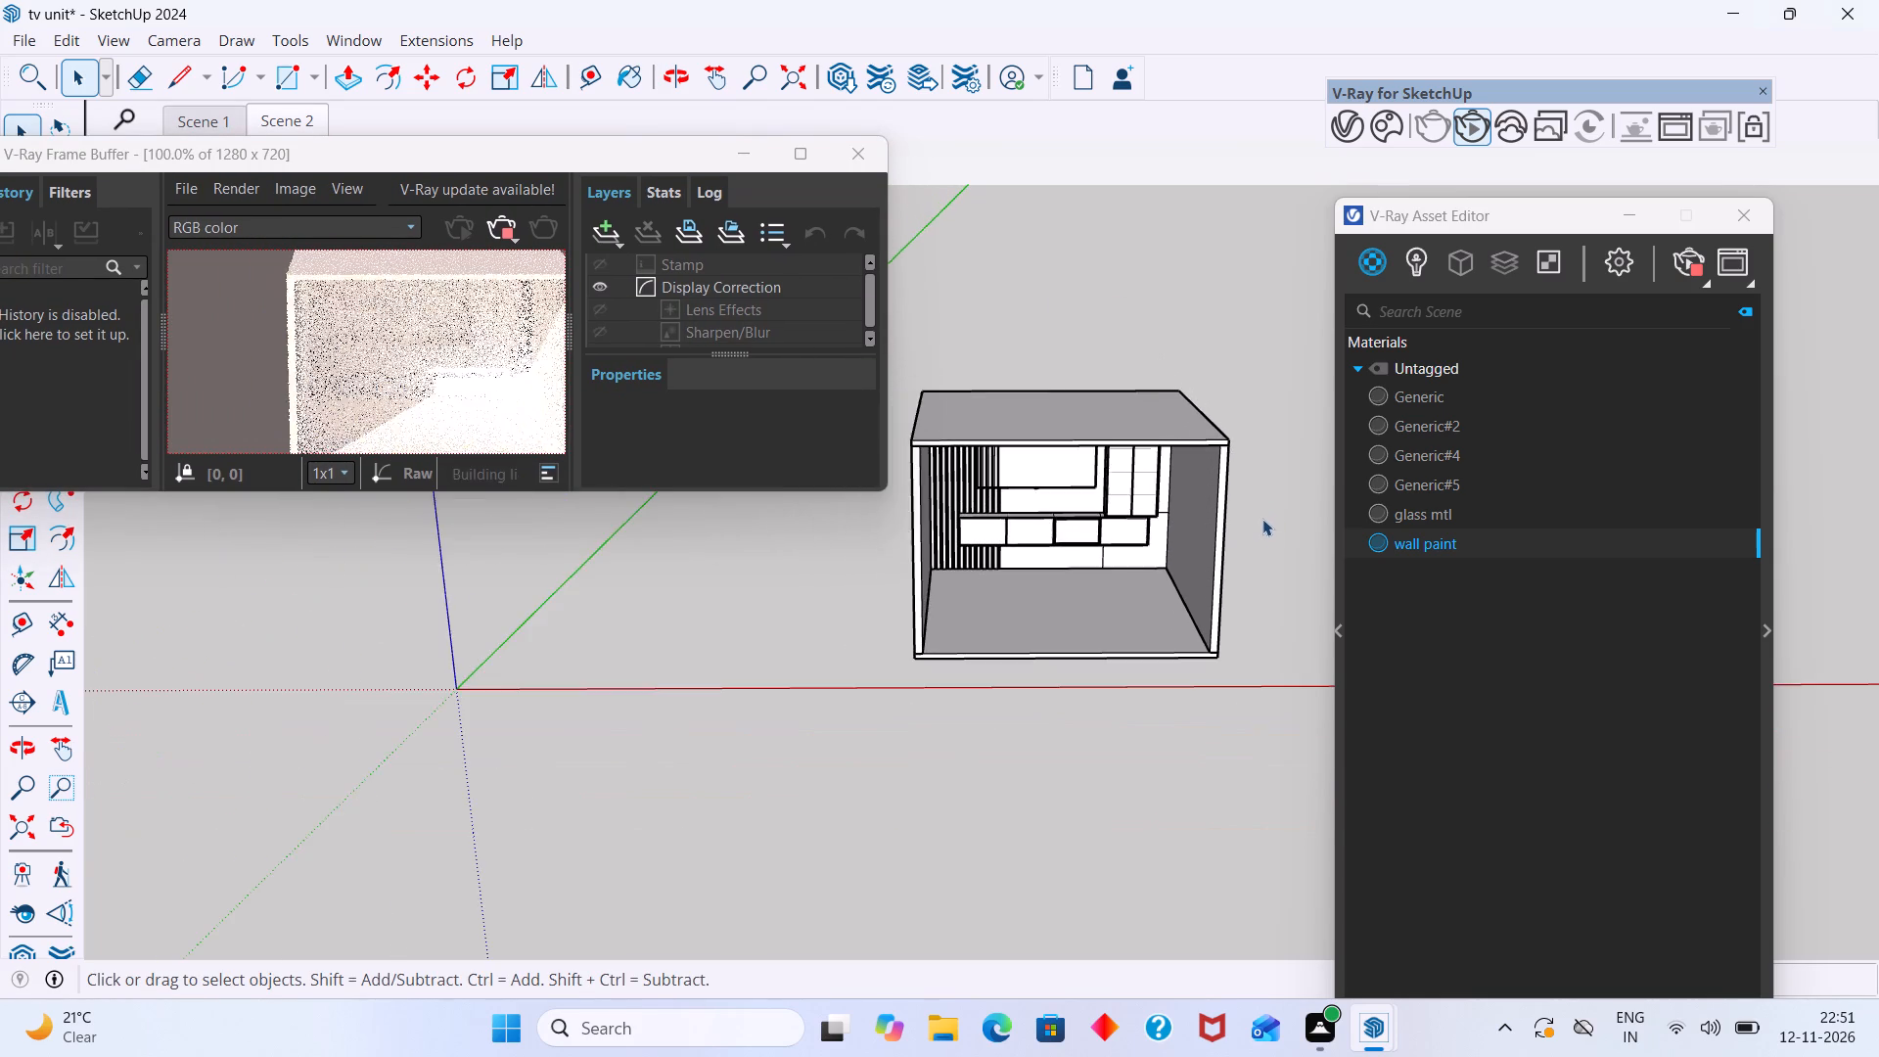
{"action": "middle_click_drag", "start_coordinate": [1260, 530], "coordinate": [1320, 752], "text": "shift"}
{"action": "scroll", "coordinate": [474, 350], "scroll_direction": "up", "scroll_amount": 3}
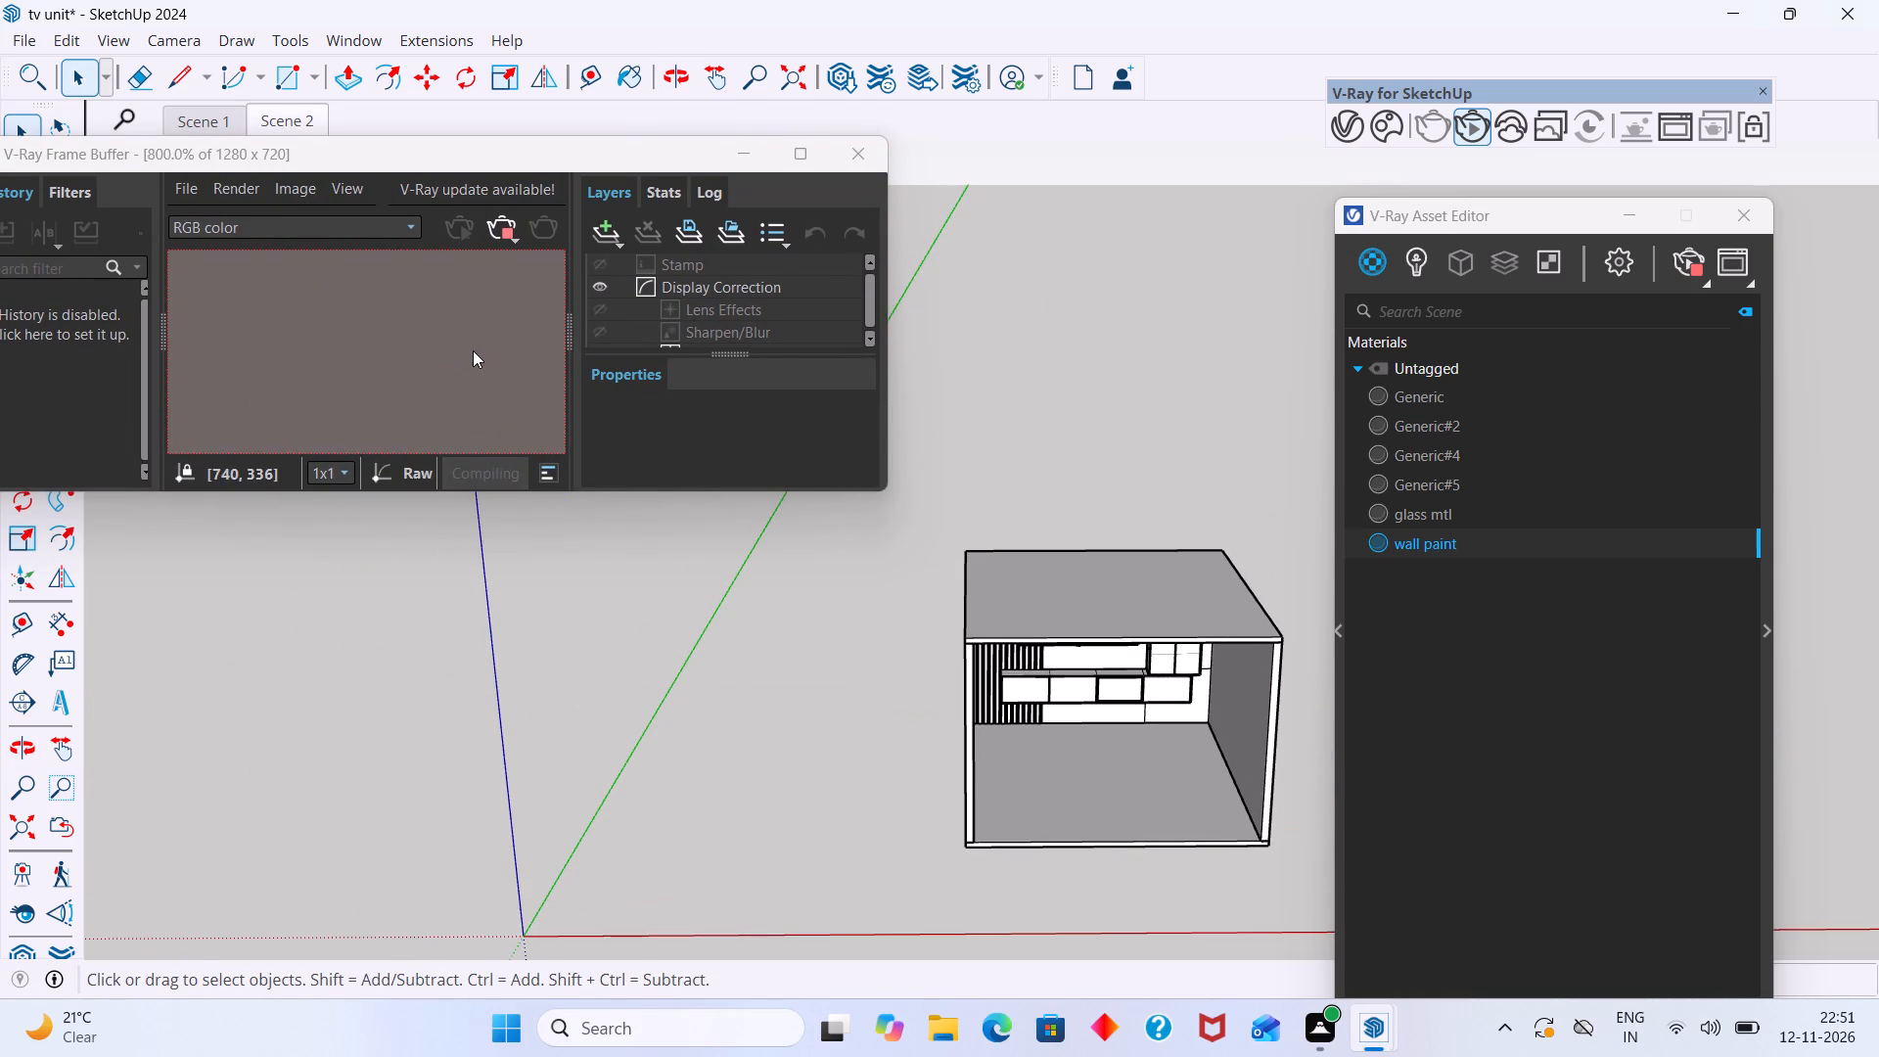
{"action": "scroll", "coordinate": [473, 350], "scroll_direction": "down", "scroll_amount": 8}
{"action": "scroll", "coordinate": [415, 351], "scroll_direction": "up", "scroll_amount": 6}
{"action": "scroll", "coordinate": [390, 360], "scroll_direction": "down", "scroll_amount": 2}
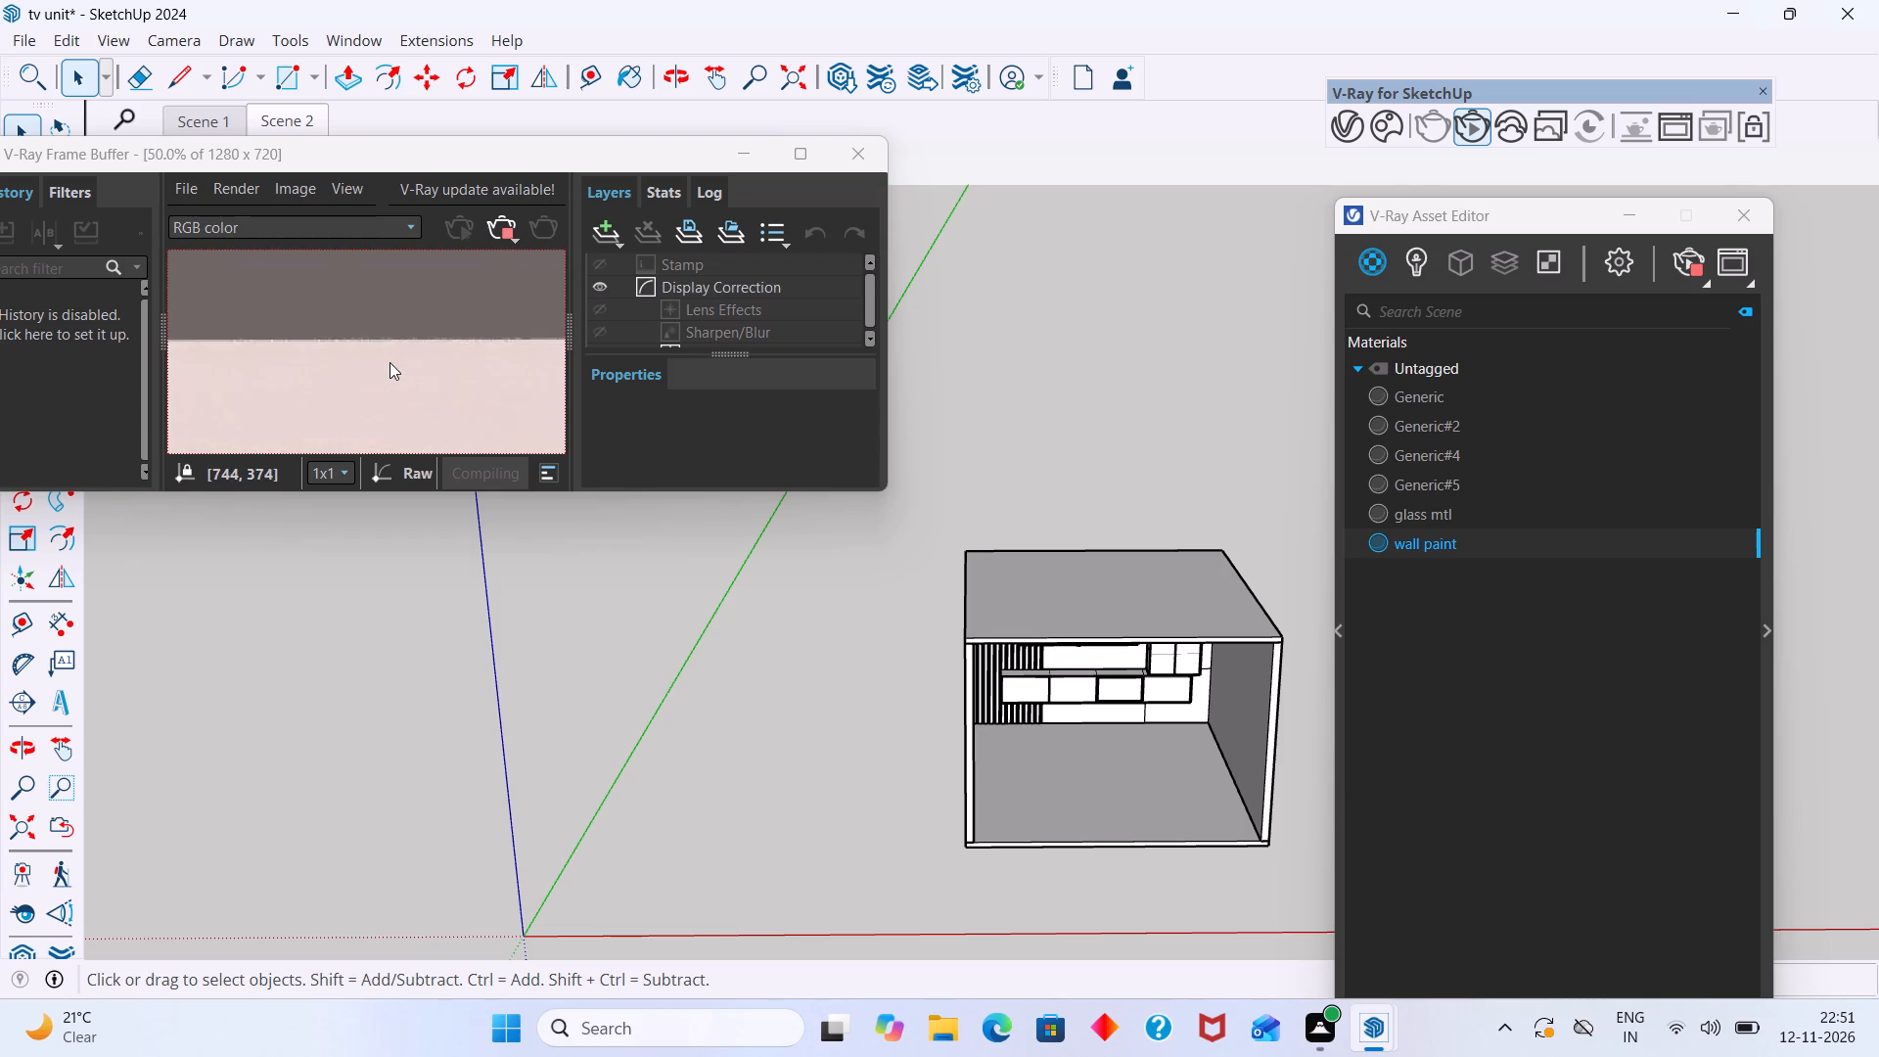
{"action": "scroll", "coordinate": [390, 362], "scroll_direction": "down", "scroll_amount": 2}
{"action": "scroll", "coordinate": [404, 414], "scroll_direction": "up", "scroll_amount": 4}
{"action": "scroll", "coordinate": [400, 392], "scroll_direction": "down", "scroll_amount": 3}
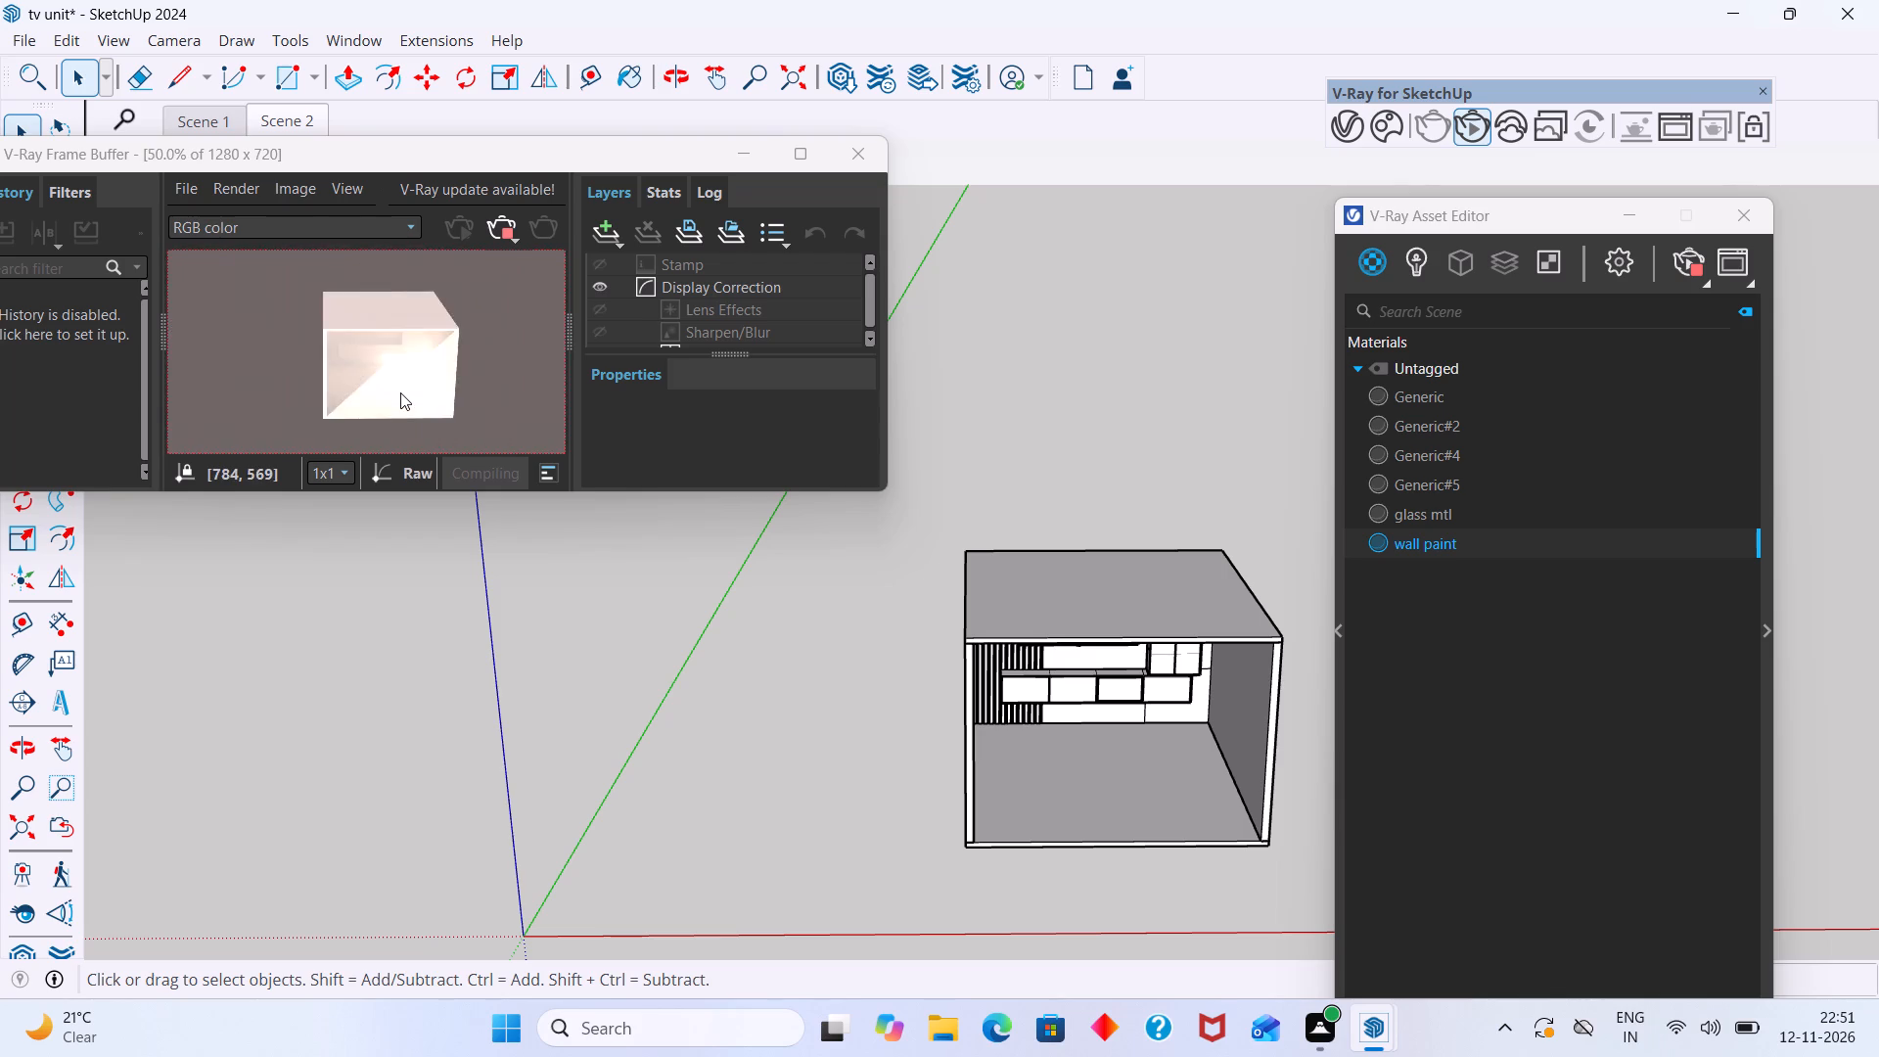
{"action": "middle_click_drag", "start_coordinate": [400, 392], "coordinate": [474, 381]}
Examine the room's interior and its lighting in the live render from a more oblique angle.
{"action": "middle_click_drag", "start_coordinate": [1072, 730], "coordinate": [1119, 705]}
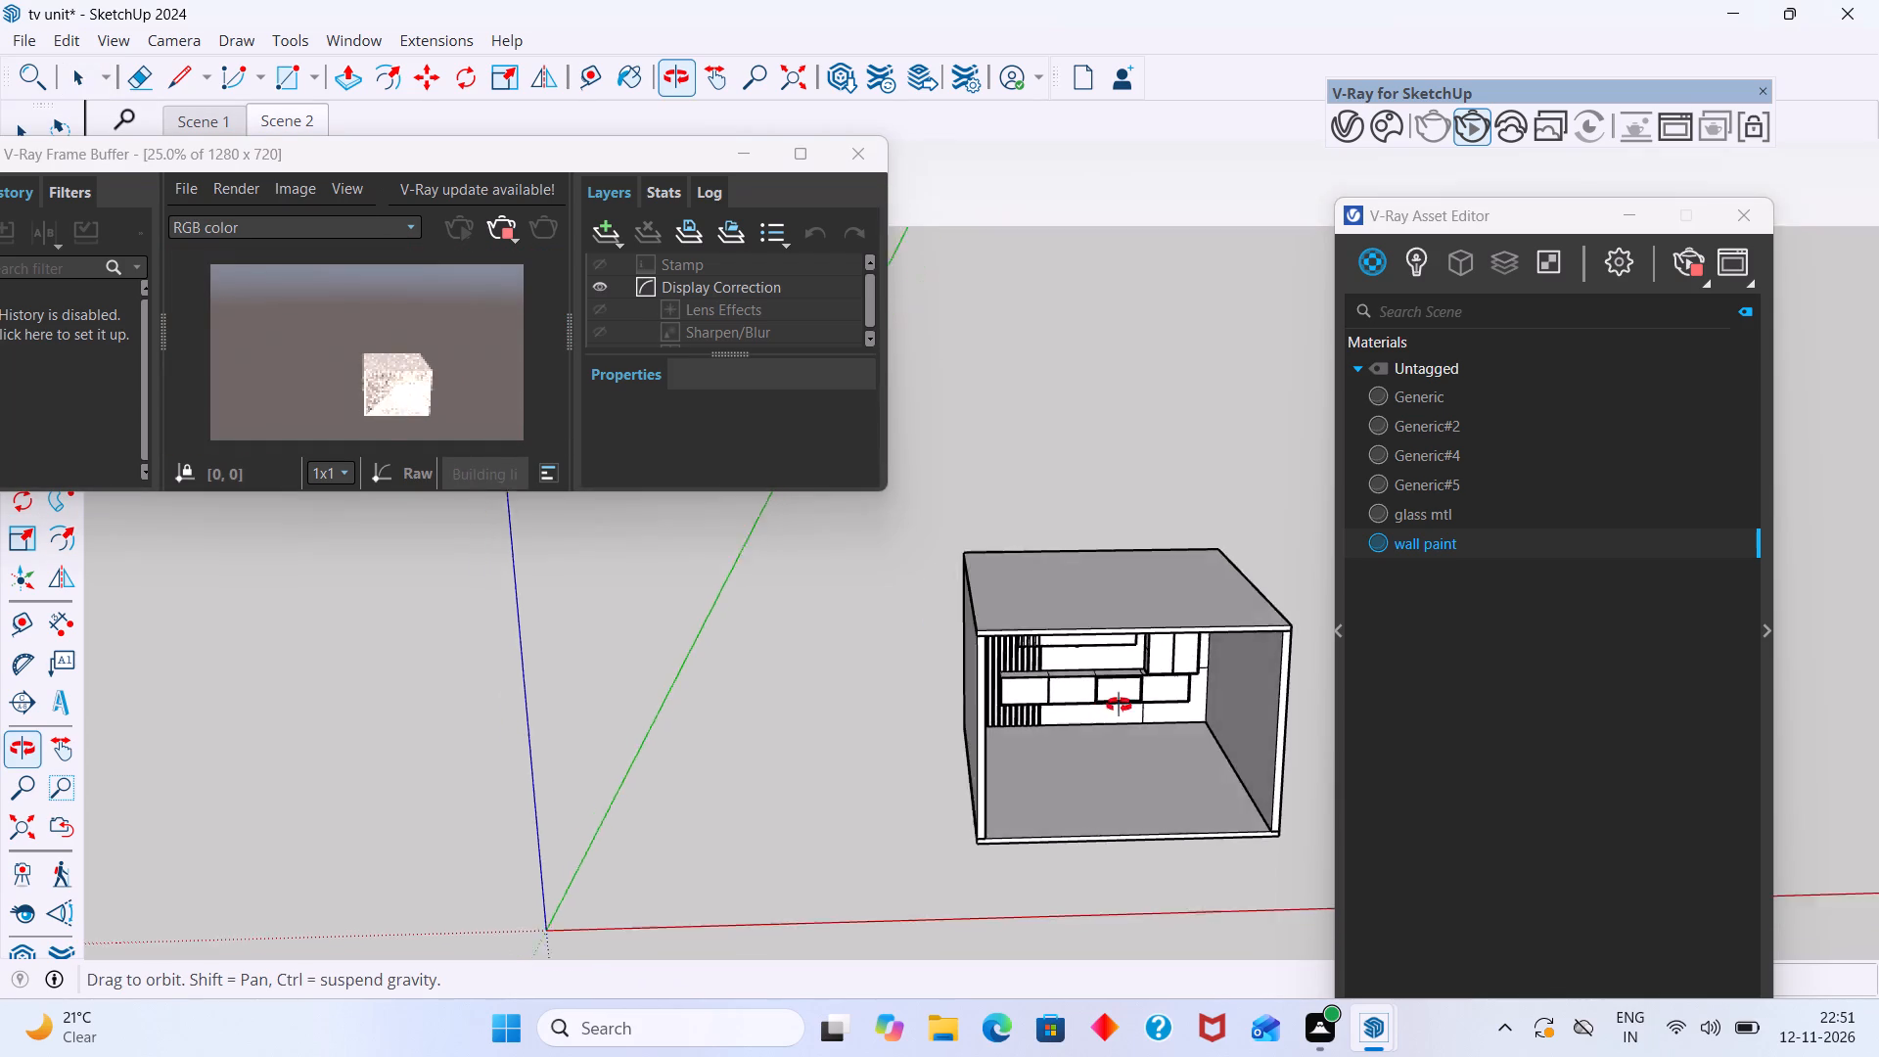
{"action": "middle_click_drag", "start_coordinate": [1119, 705], "coordinate": [1134, 695]}
{"action": "scroll", "coordinate": [493, 366], "scroll_direction": "up", "scroll_amount": 5}
{"action": "scroll", "coordinate": [284, 400], "scroll_direction": "down", "scroll_amount": 3}
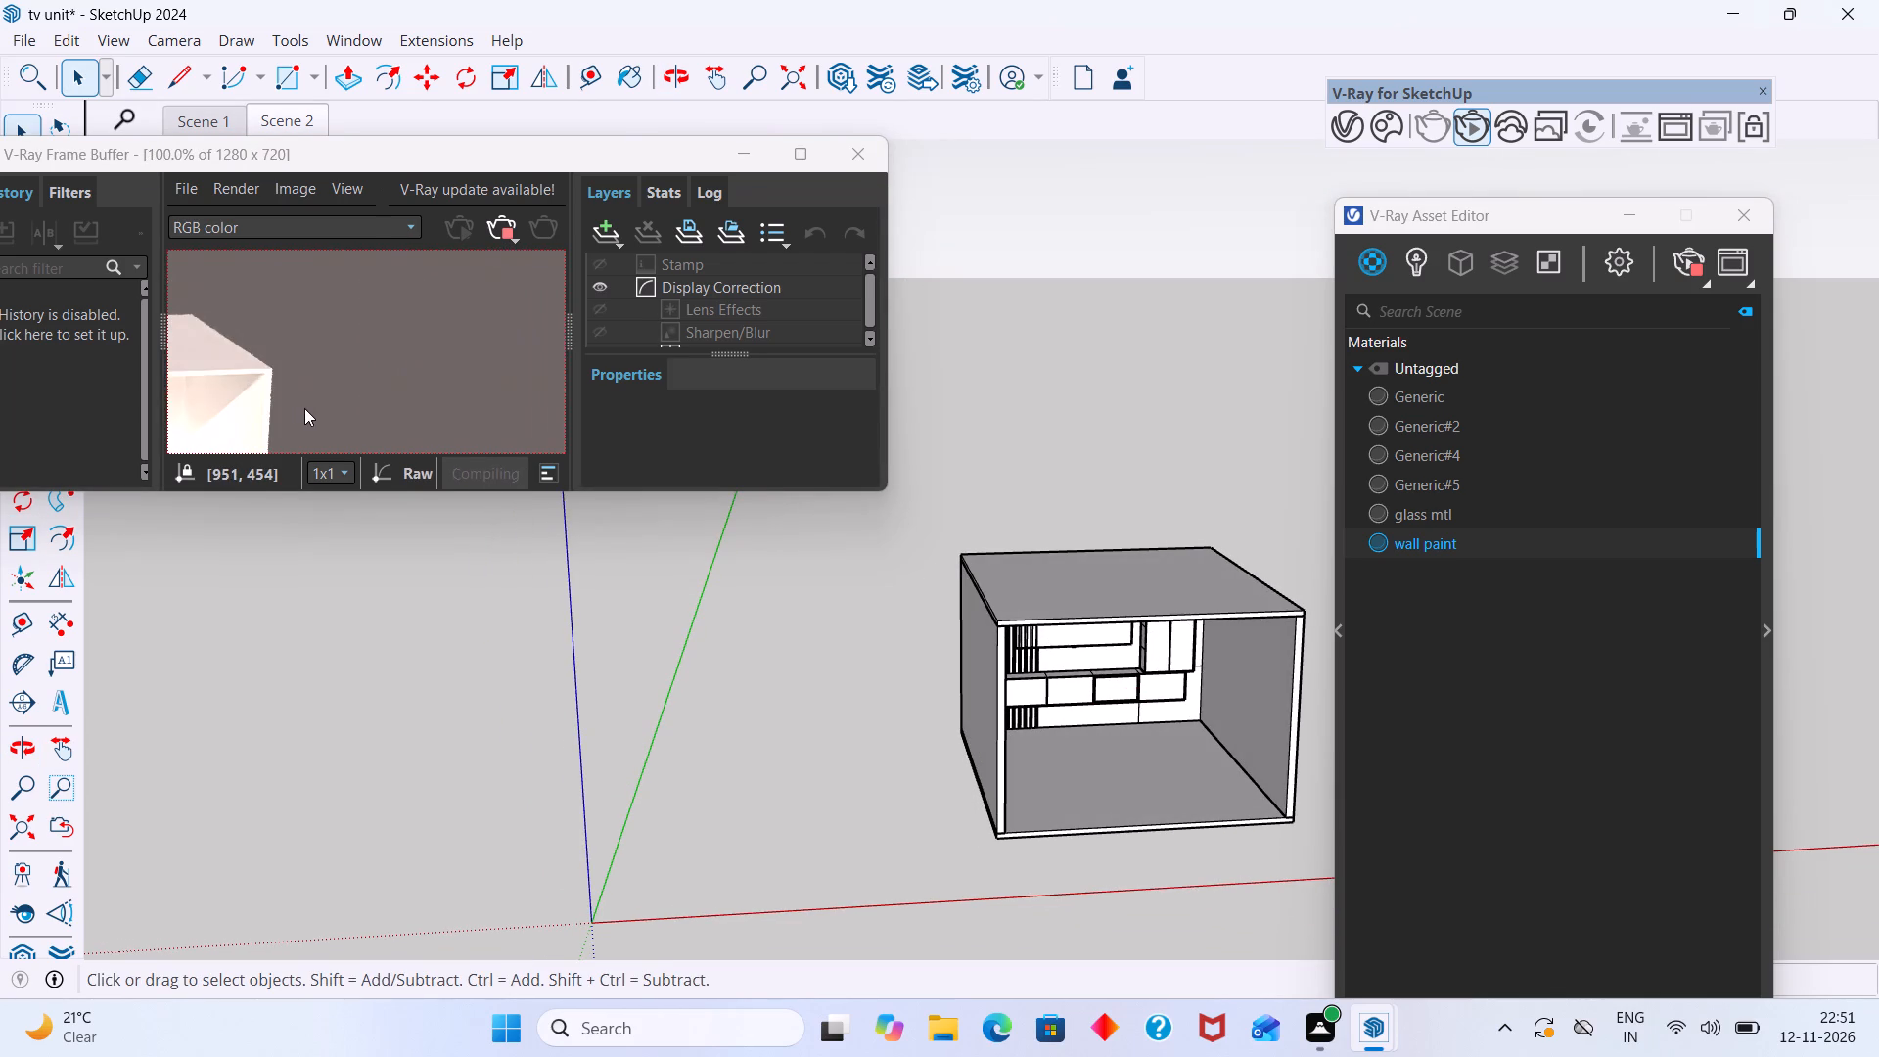
{"action": "middle_click_drag", "start_coordinate": [321, 406], "coordinate": [562, 415], "text": "shift"}
{"action": "scroll", "coordinate": [446, 416], "scroll_direction": "down", "scroll_amount": 2}
{"action": "middle_click_drag", "start_coordinate": [445, 406], "coordinate": [434, 376]}
{"action": "scroll", "coordinate": [418, 367], "scroll_direction": "up", "scroll_amount": 3}
{"action": "middle_click_drag", "start_coordinate": [404, 368], "coordinate": [509, 274]}
{"action": "middle_click_drag", "start_coordinate": [469, 369], "coordinate": [526, 291], "text": "shift"}
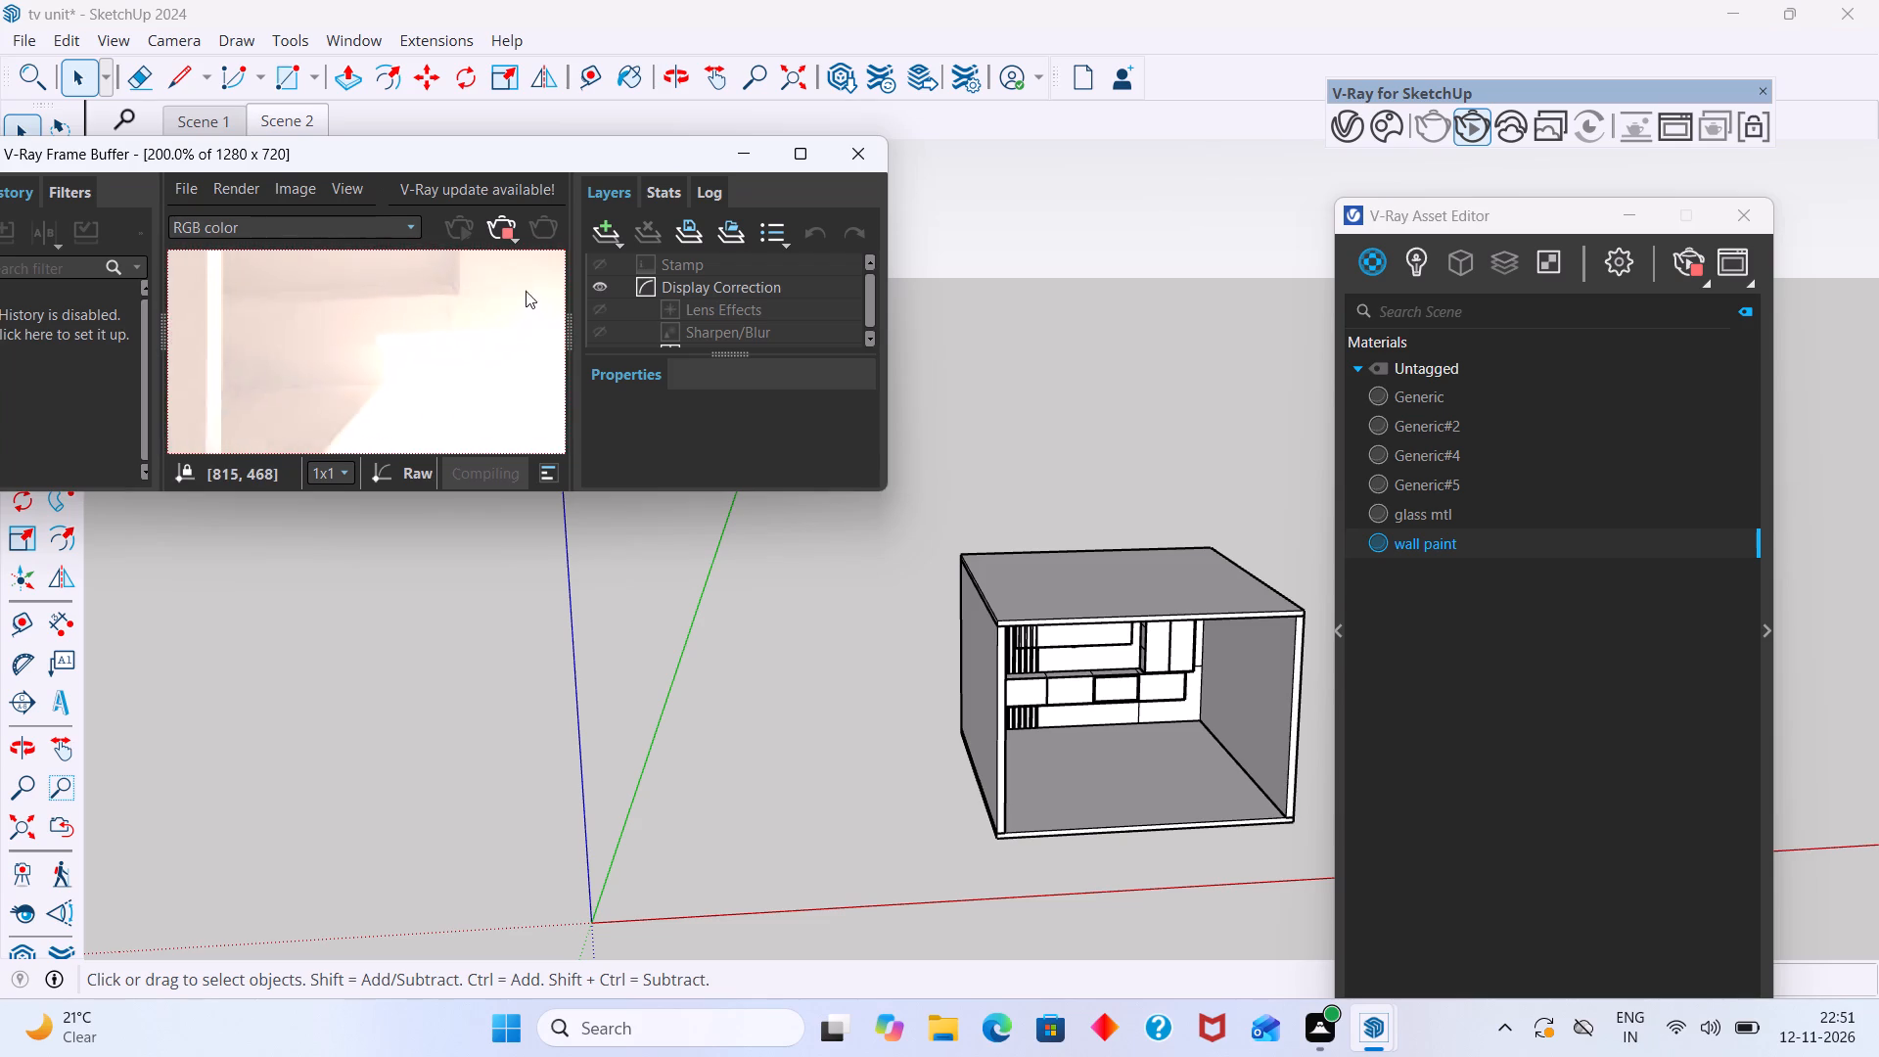
{"action": "middle_click_drag", "start_coordinate": [526, 291], "coordinate": [547, 265], "text": "shift"}
{"action": "scroll", "coordinate": [532, 314], "scroll_direction": "down", "scroll_amount": 4}
{"action": "scroll", "coordinate": [397, 400], "scroll_direction": "up", "scroll_amount": 3}
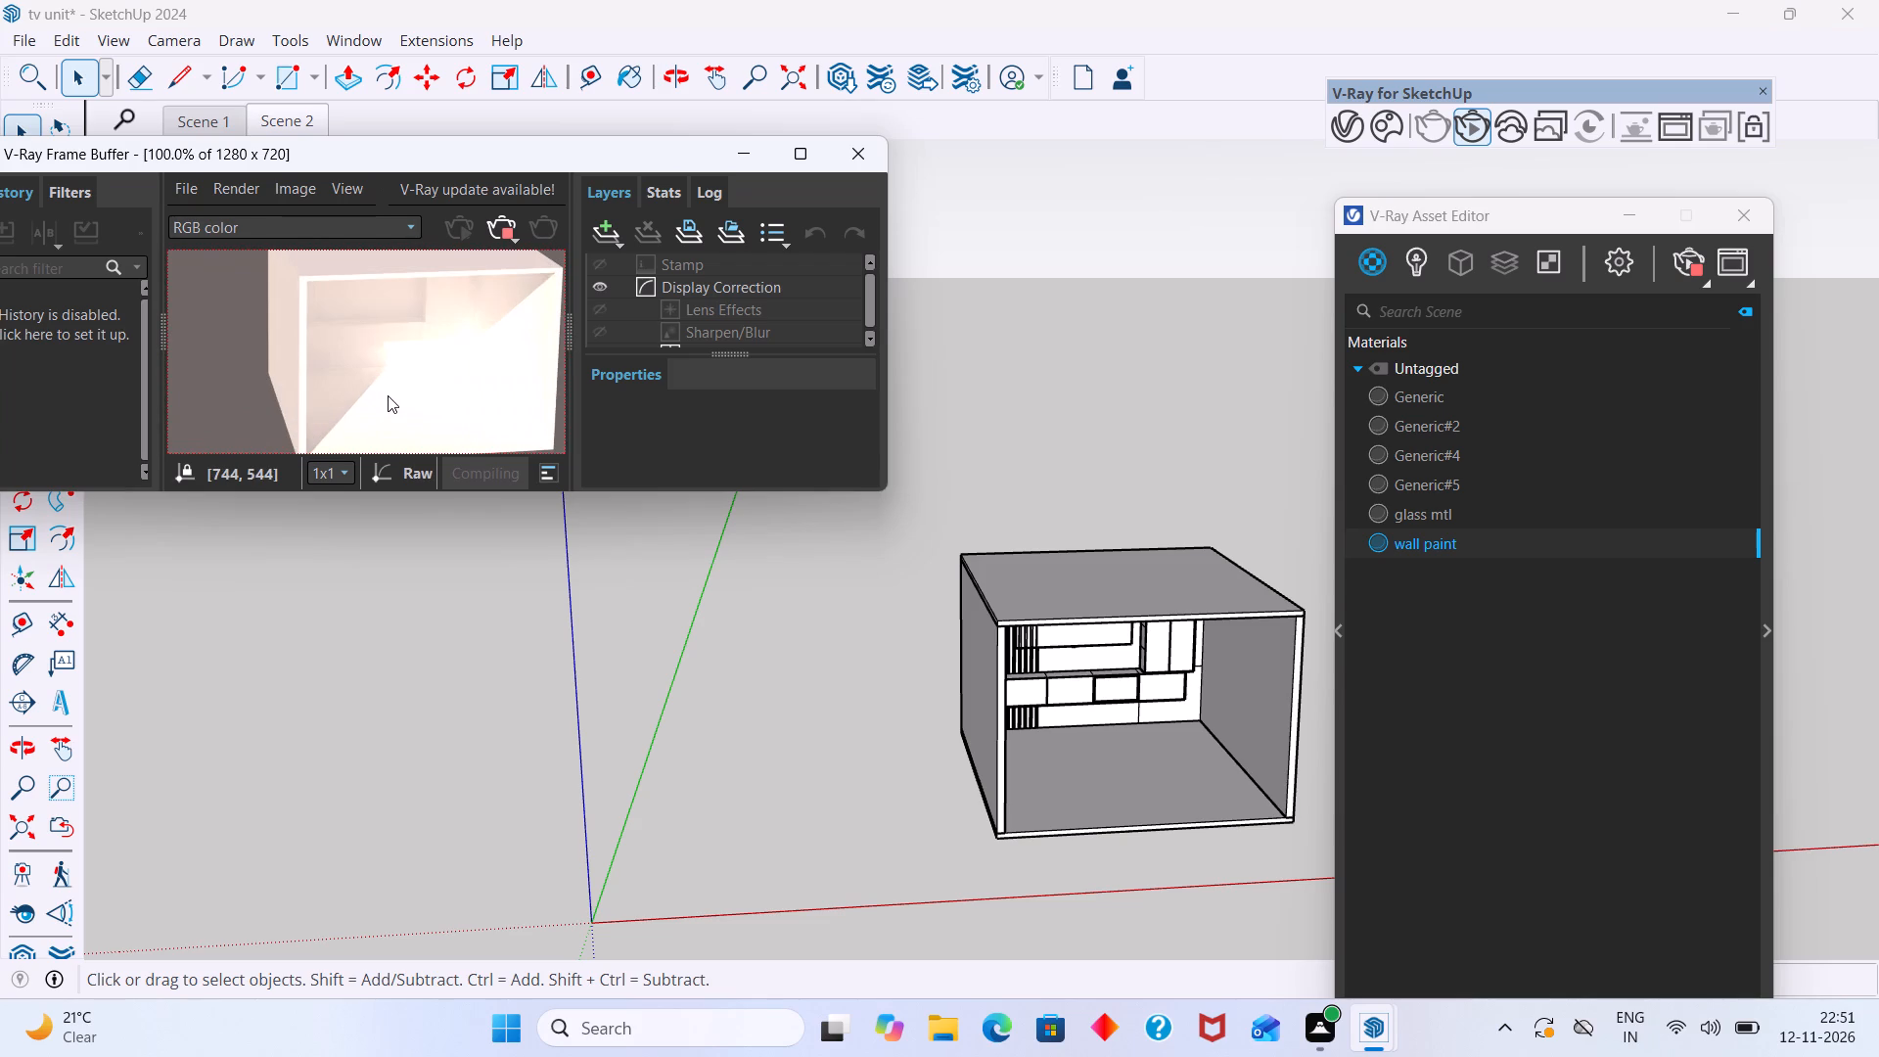
{"action": "middle_click_drag", "start_coordinate": [412, 384], "coordinate": [394, 376]}
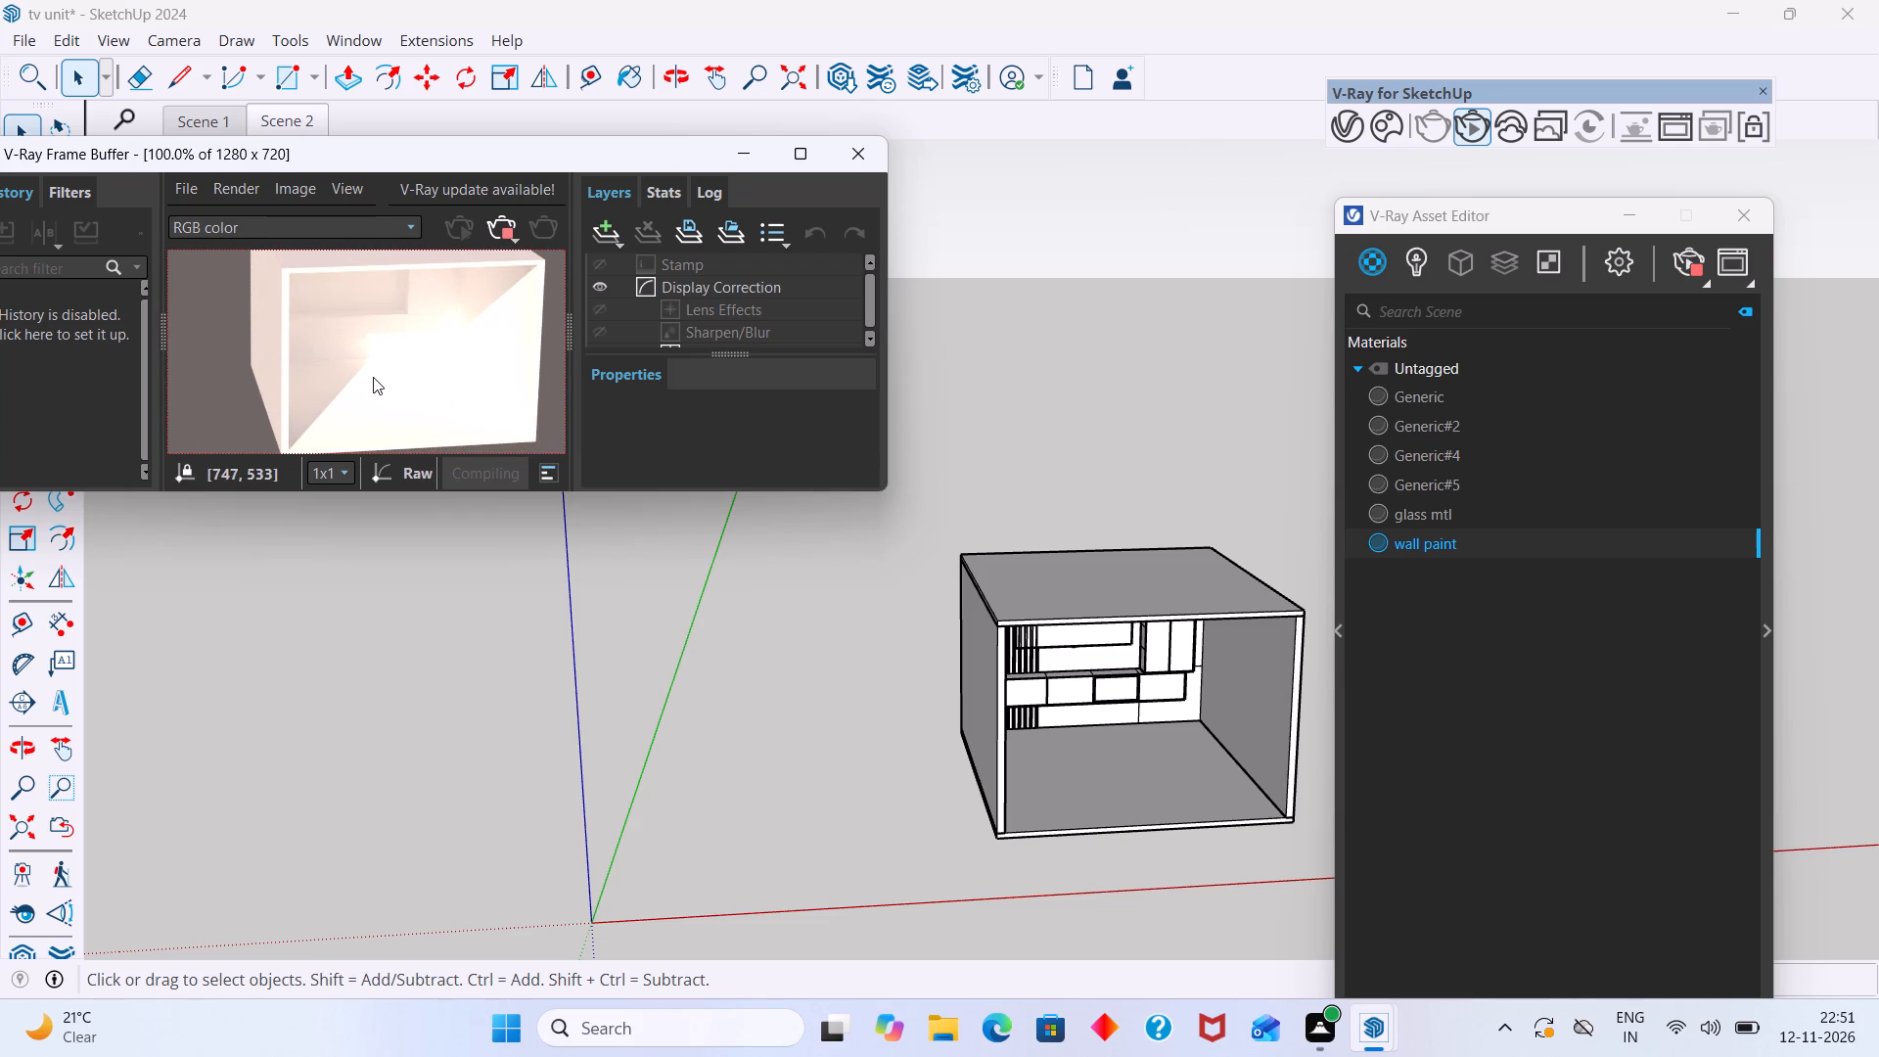
Set the SunLight intensity to 0 and check its effect in the live render.
{"action": "left_click", "coordinate": [1421, 266]}
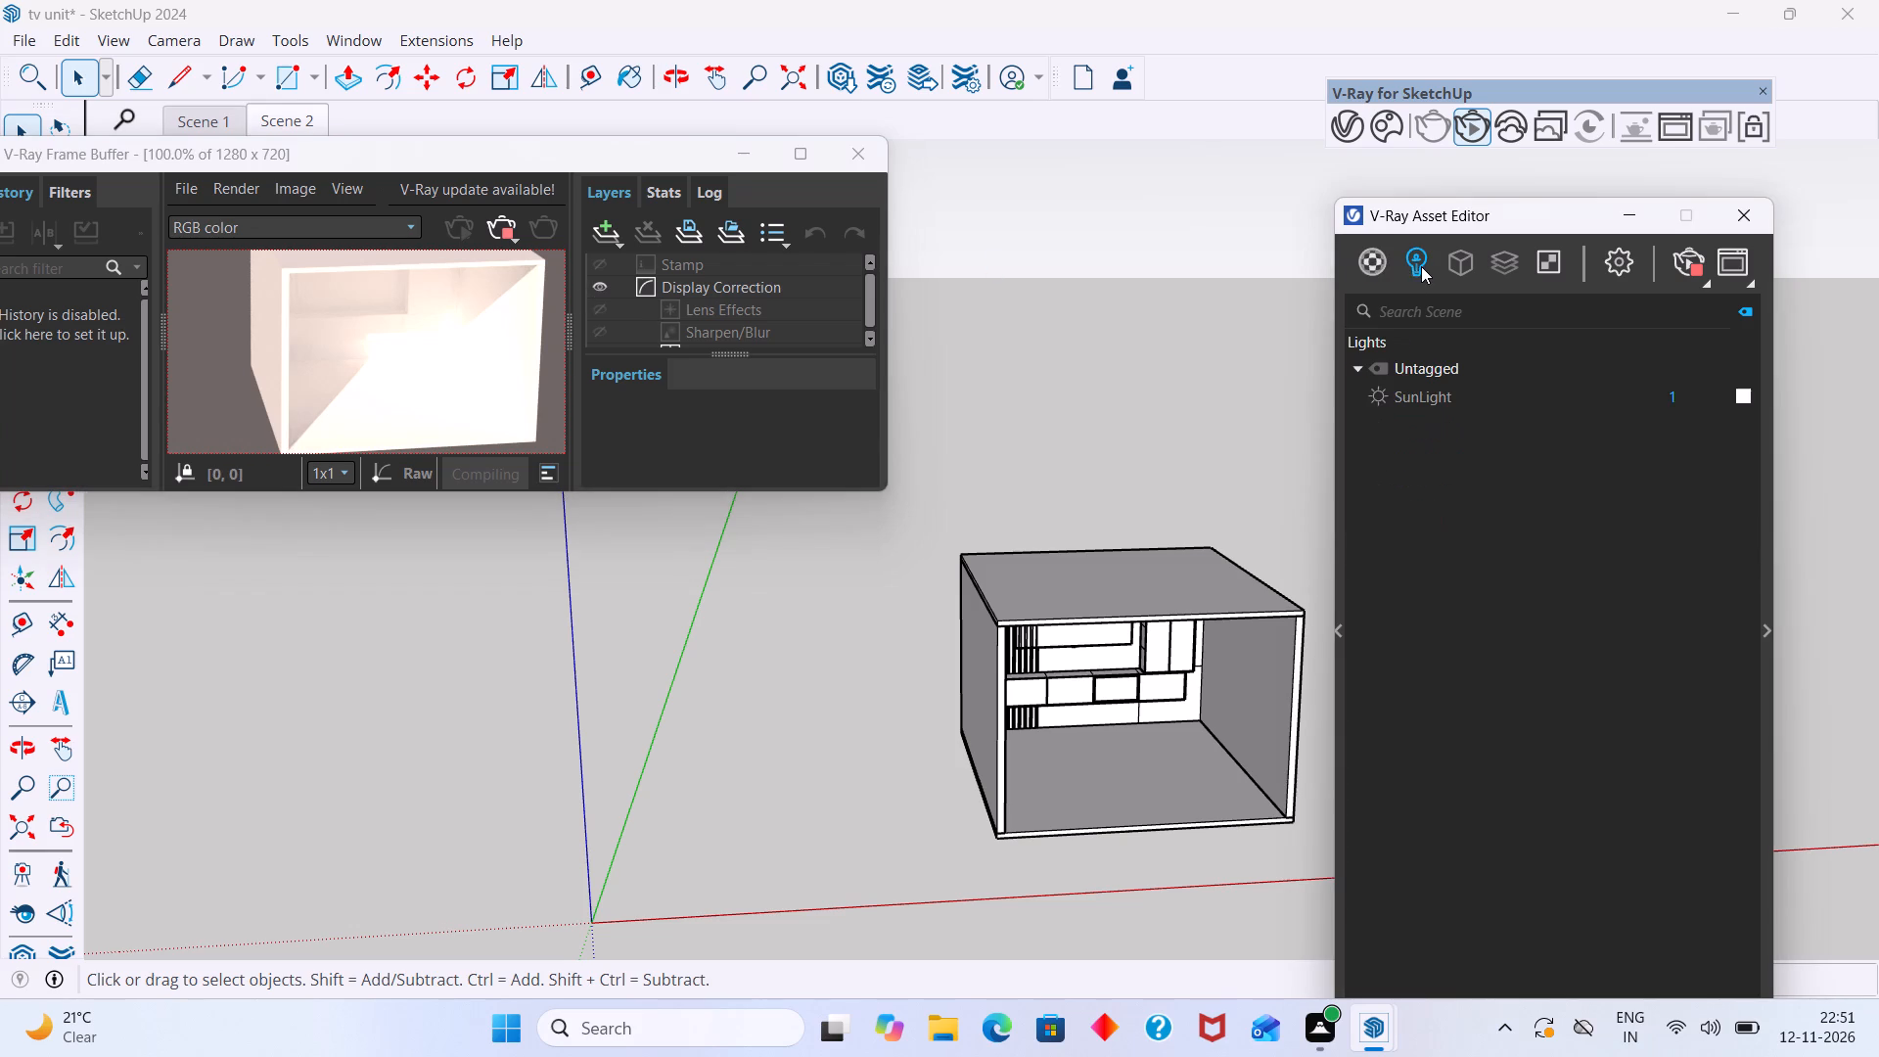
{"action": "left_click", "coordinate": [1696, 395]}
{"action": "key", "text": "0"}
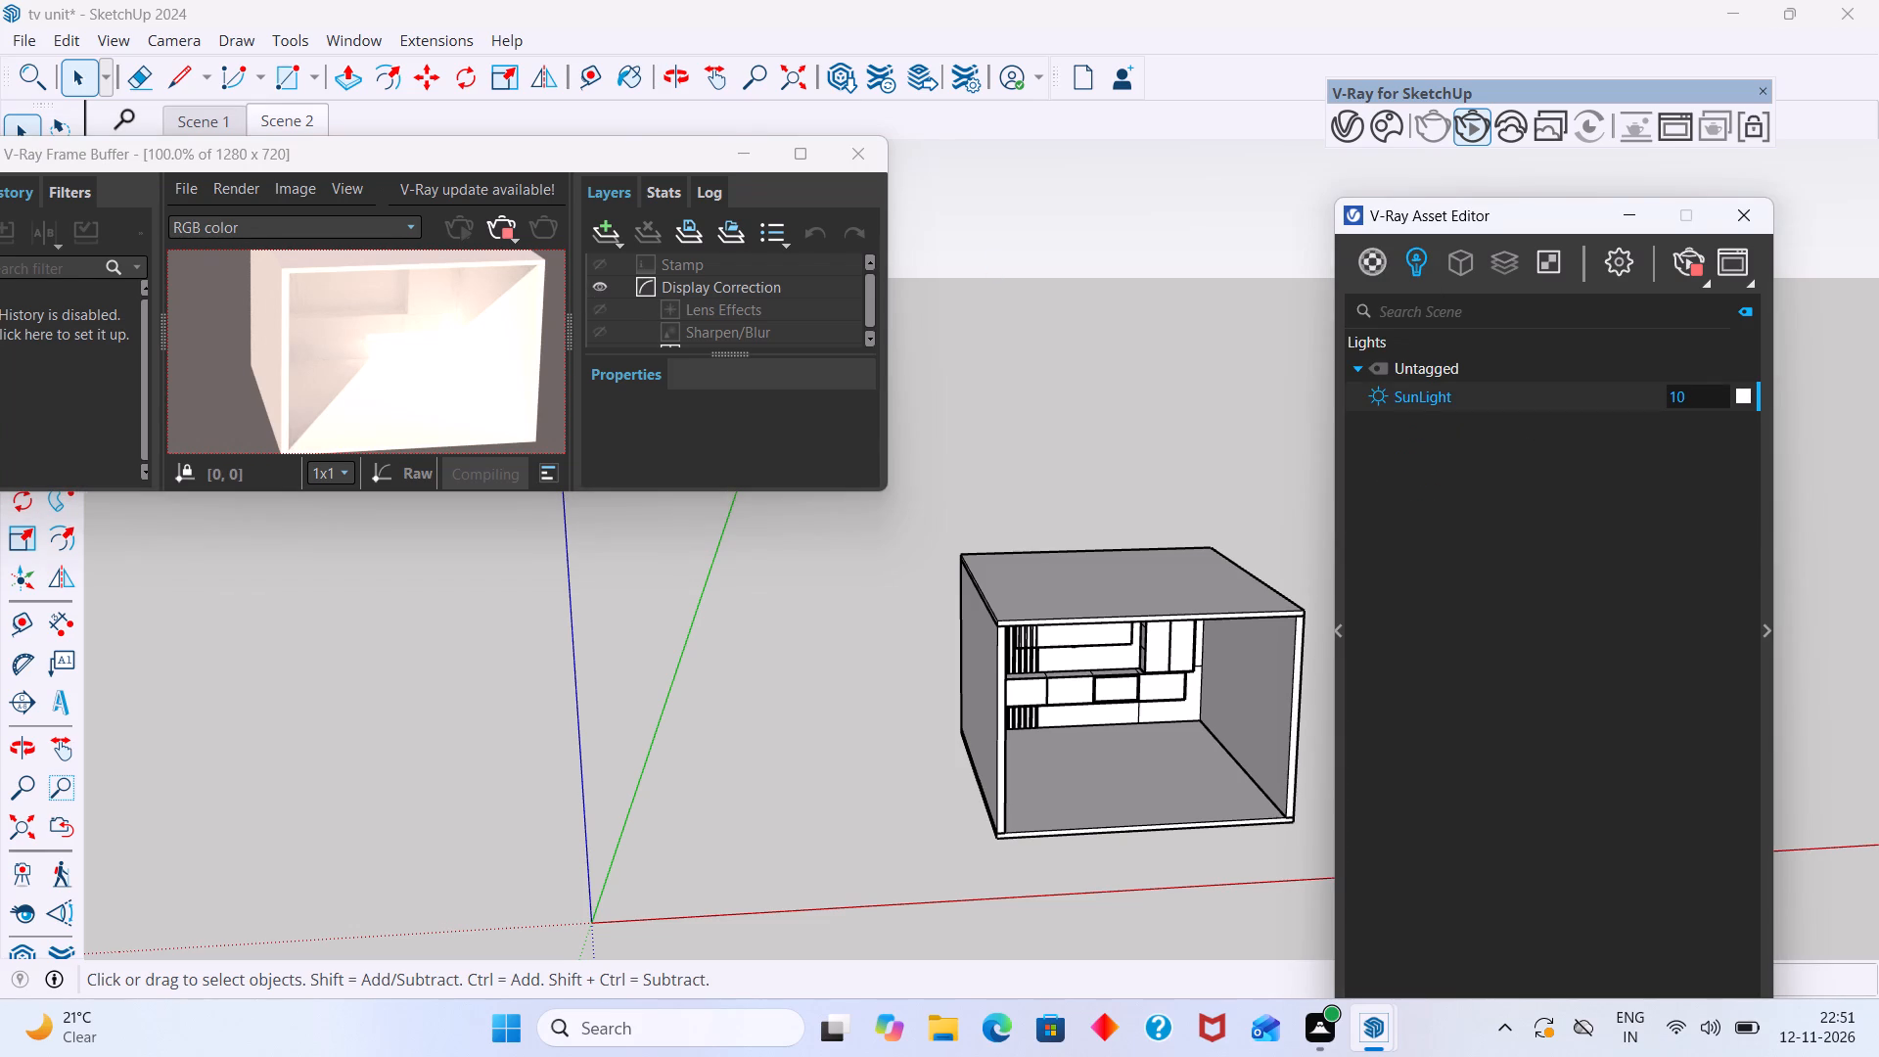
{"action": "key", "text": "BackSpace"}
{"action": "key", "text": "BackSpace"}
{"action": "key", "text": "0"}
{"action": "left_click", "coordinate": [1644, 436]}
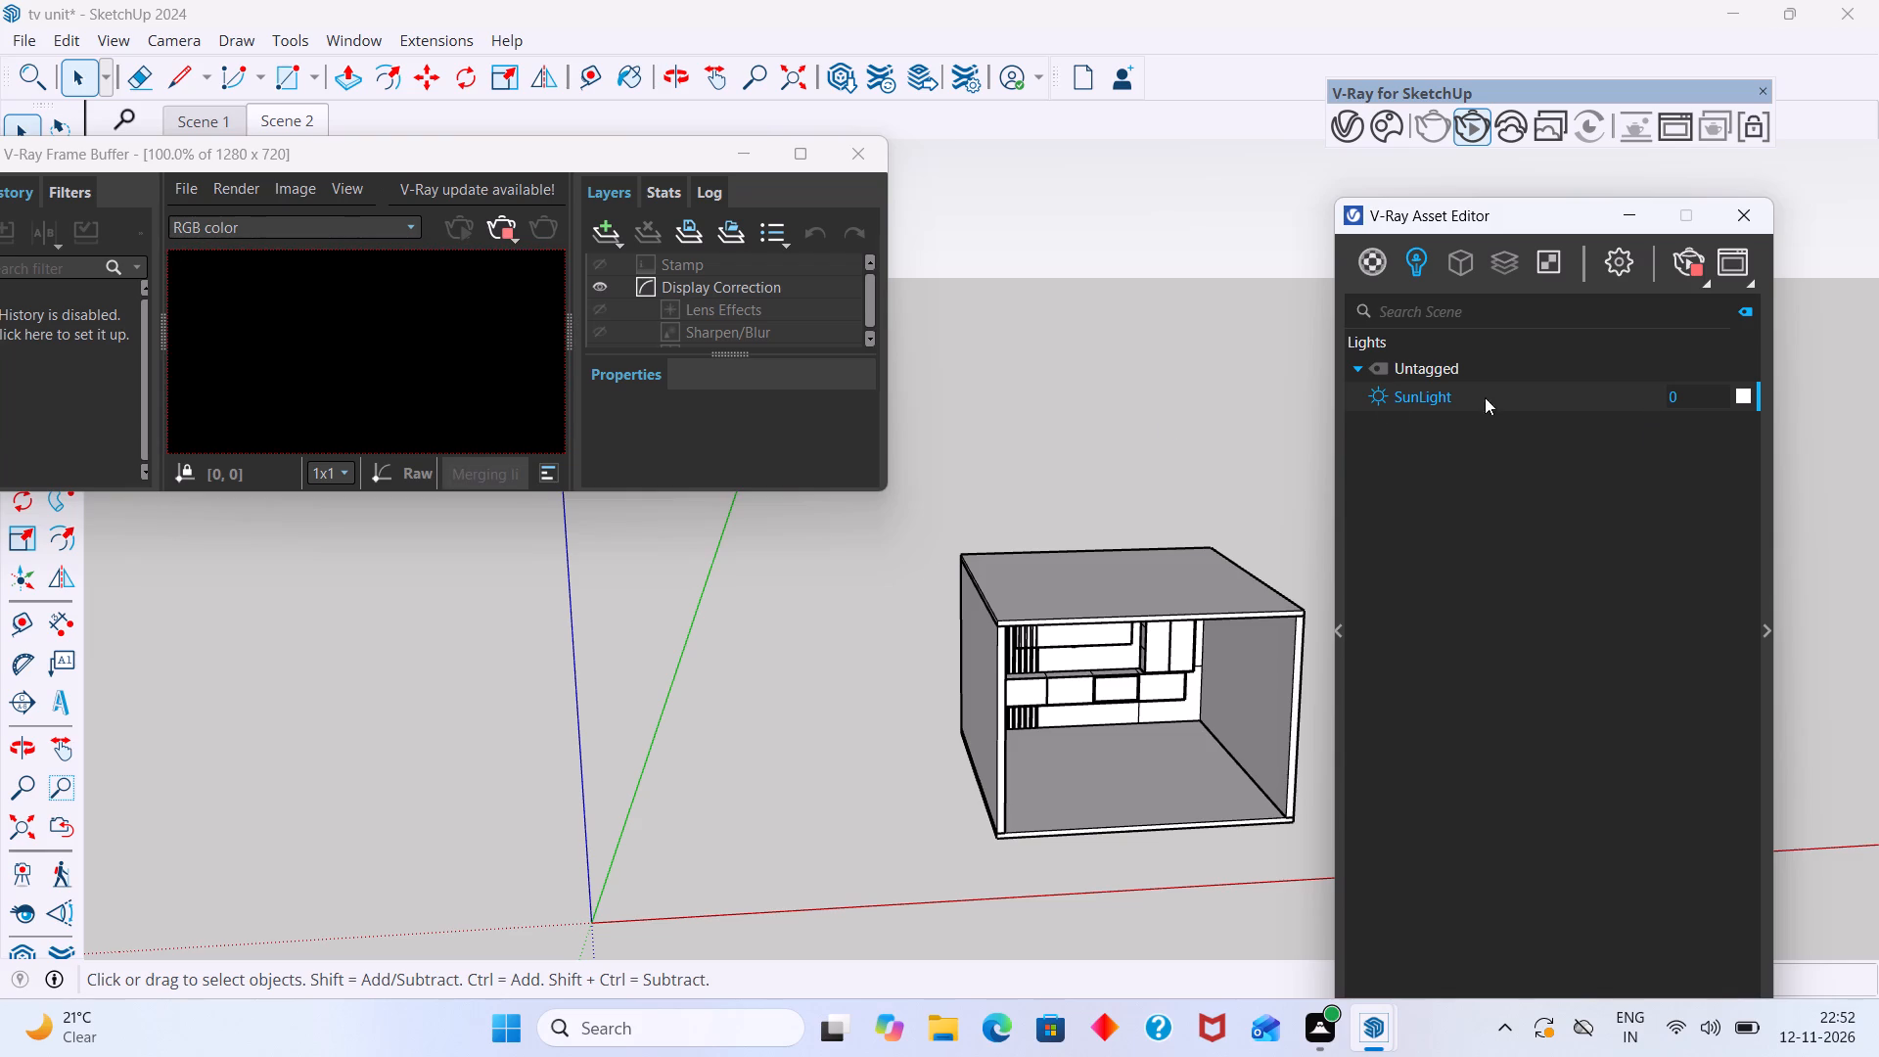
{"action": "scroll", "coordinate": [456, 378], "scroll_direction": "down", "scroll_amount": 2}
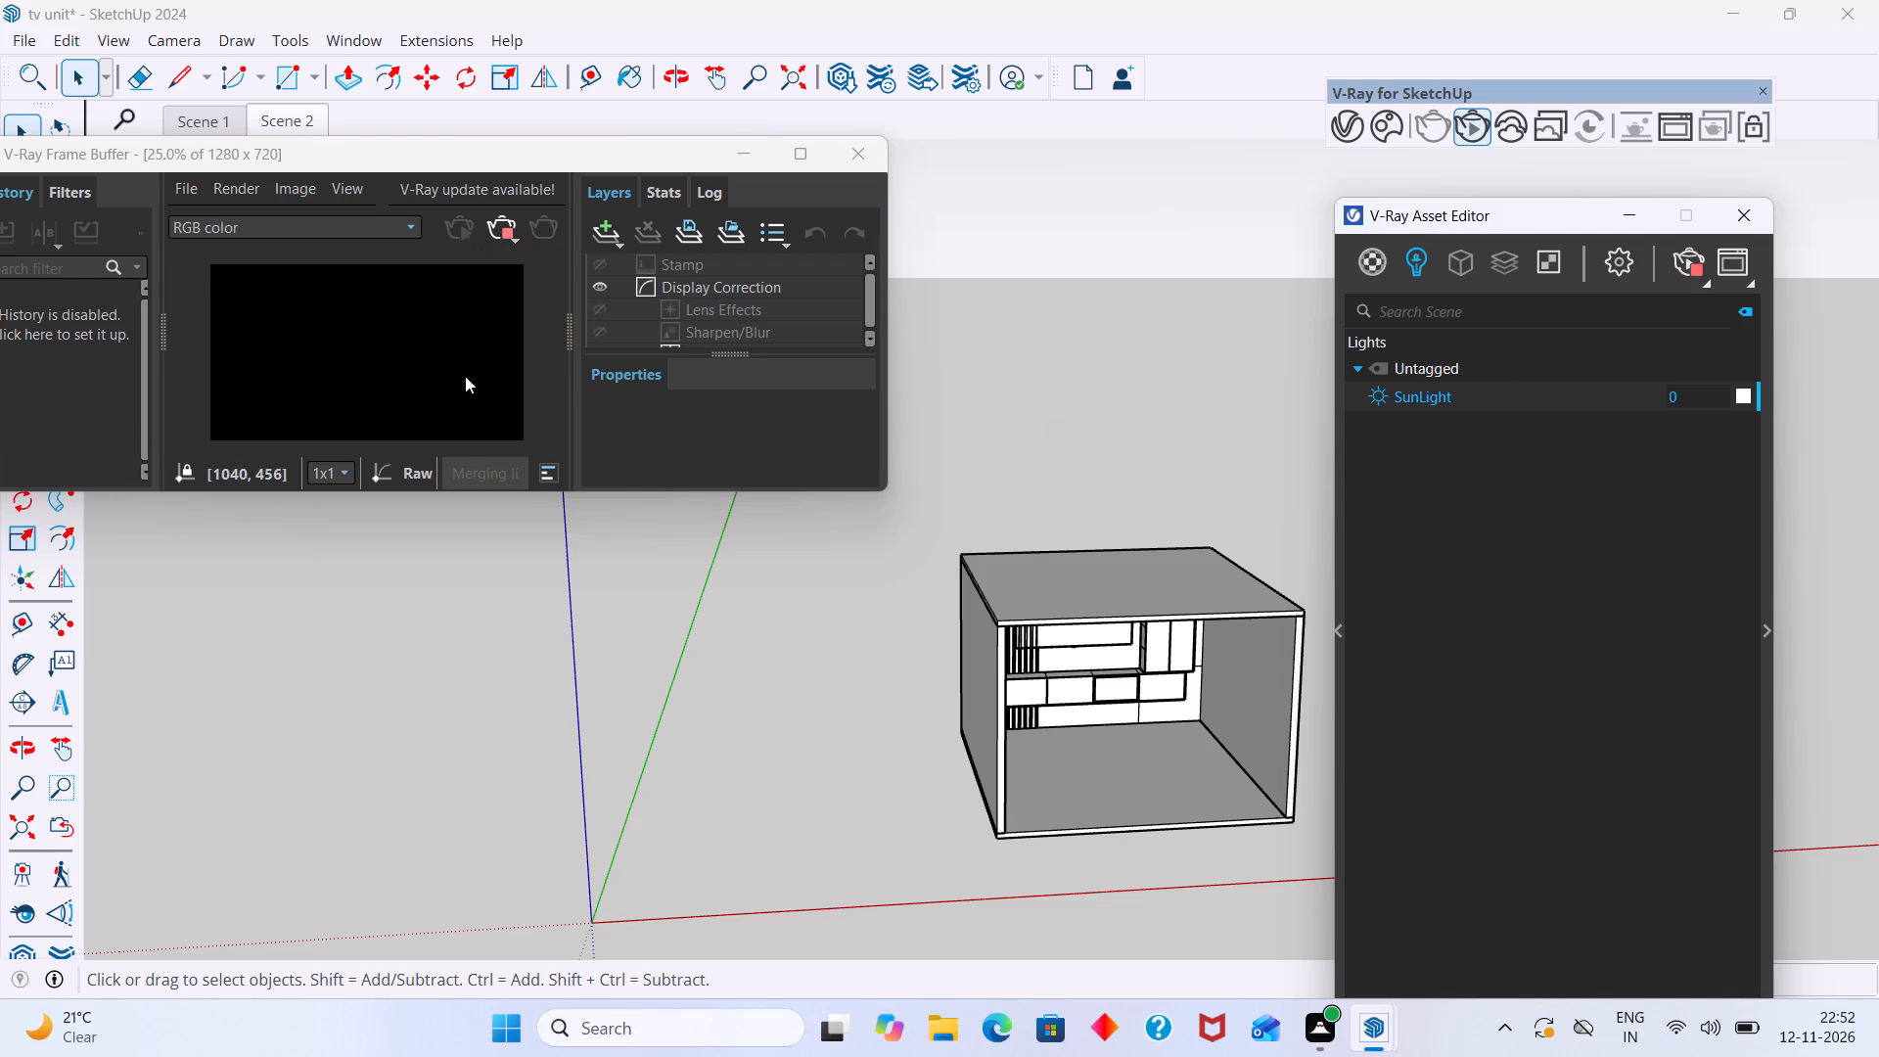
{"action": "scroll", "coordinate": [465, 376], "scroll_direction": "up", "scroll_amount": 1}
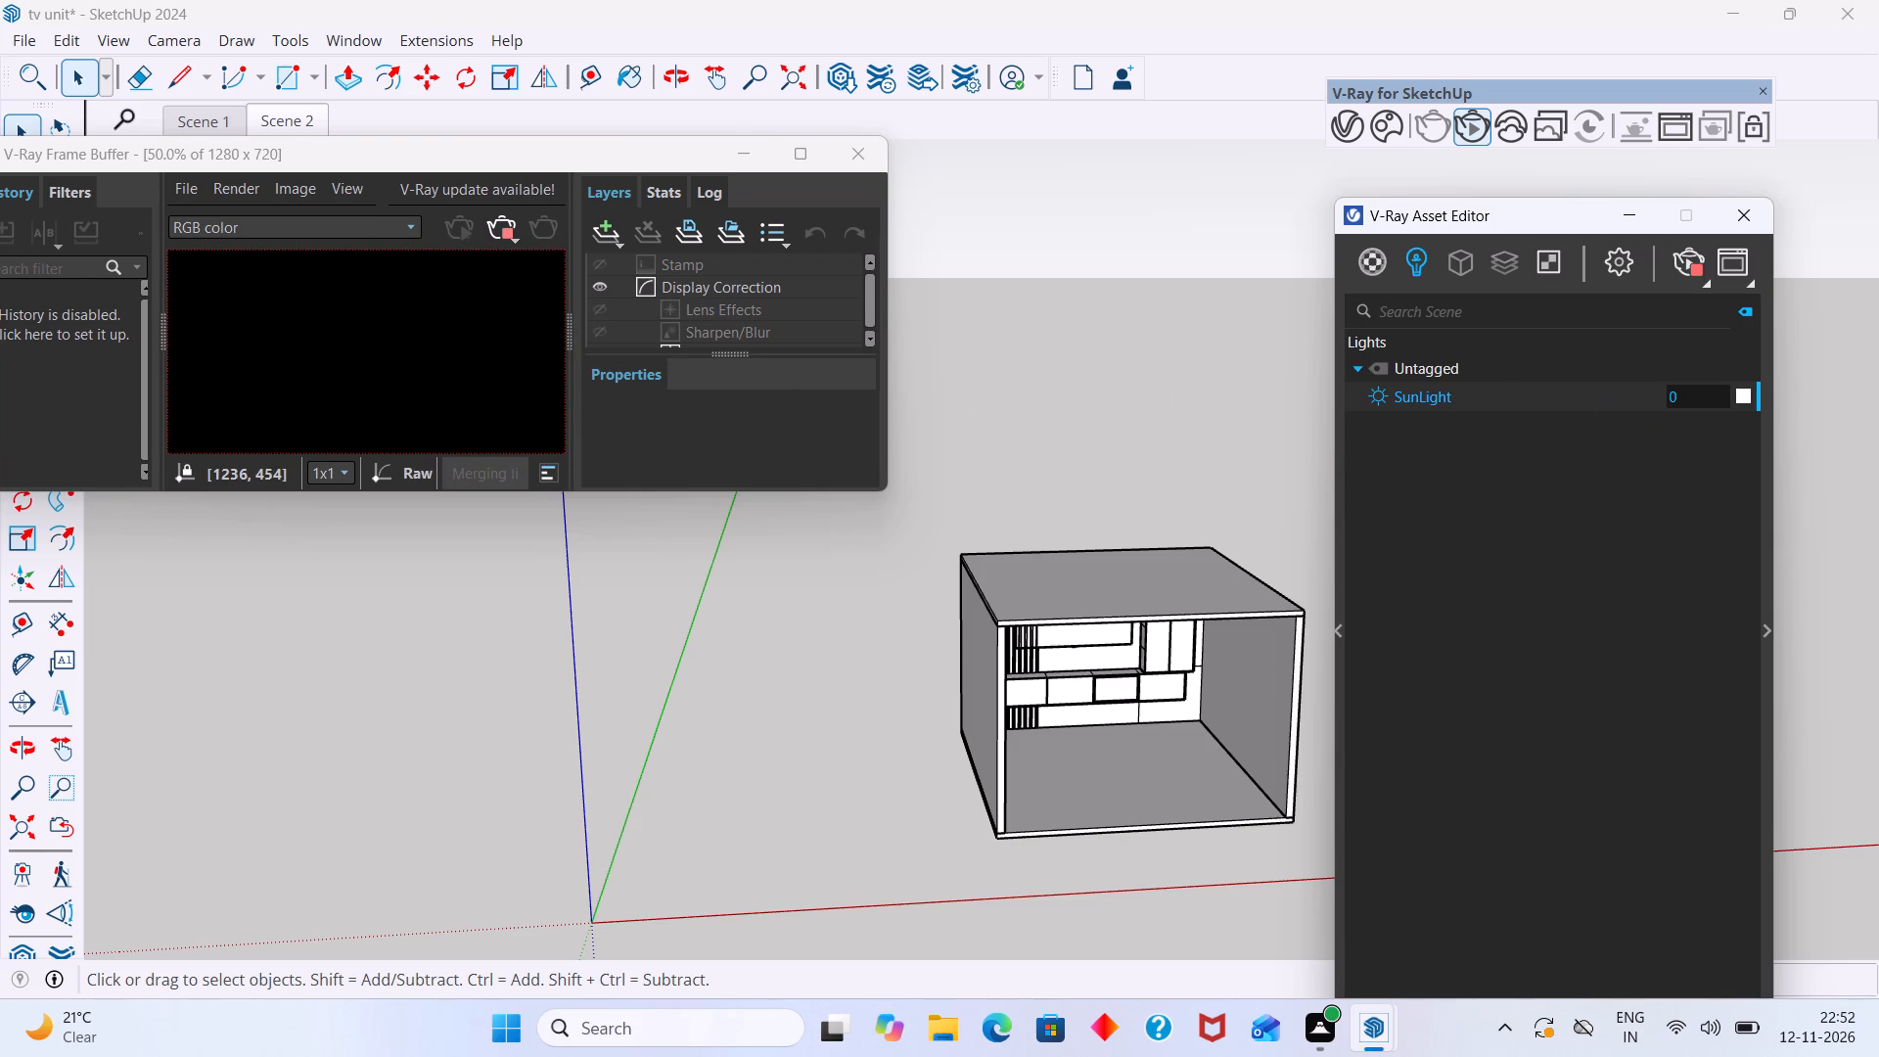
Set the SunLight intensity to 0.5.
{"action": "left_click", "coordinate": [1682, 393]}
{"action": "type", "text": ".5"}
{"action": "key", "text": "Return"}
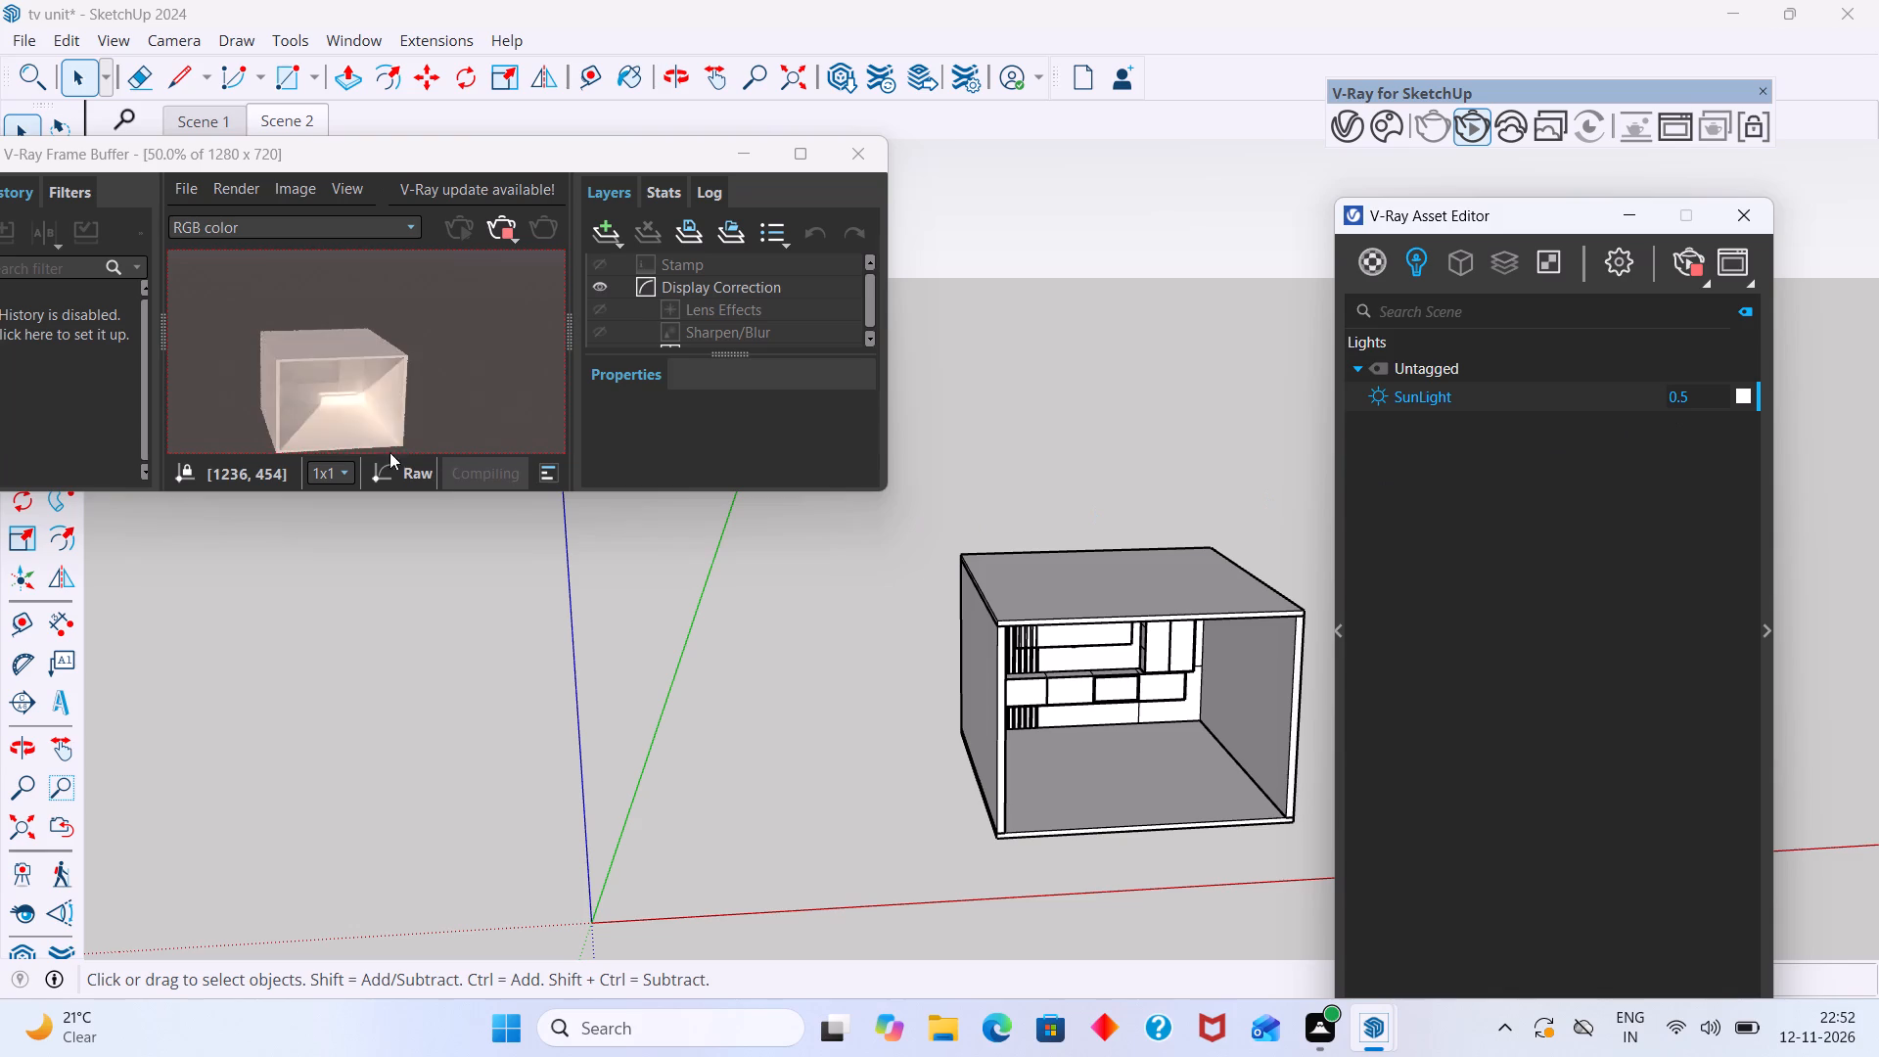
Examine the lighting on the room's shell and interior in the live render with the new sunlight intensity.
{"action": "scroll", "coordinate": [338, 411], "scroll_direction": "up", "scroll_amount": 5}
{"action": "scroll", "coordinate": [336, 410], "scroll_direction": "down", "scroll_amount": 6}
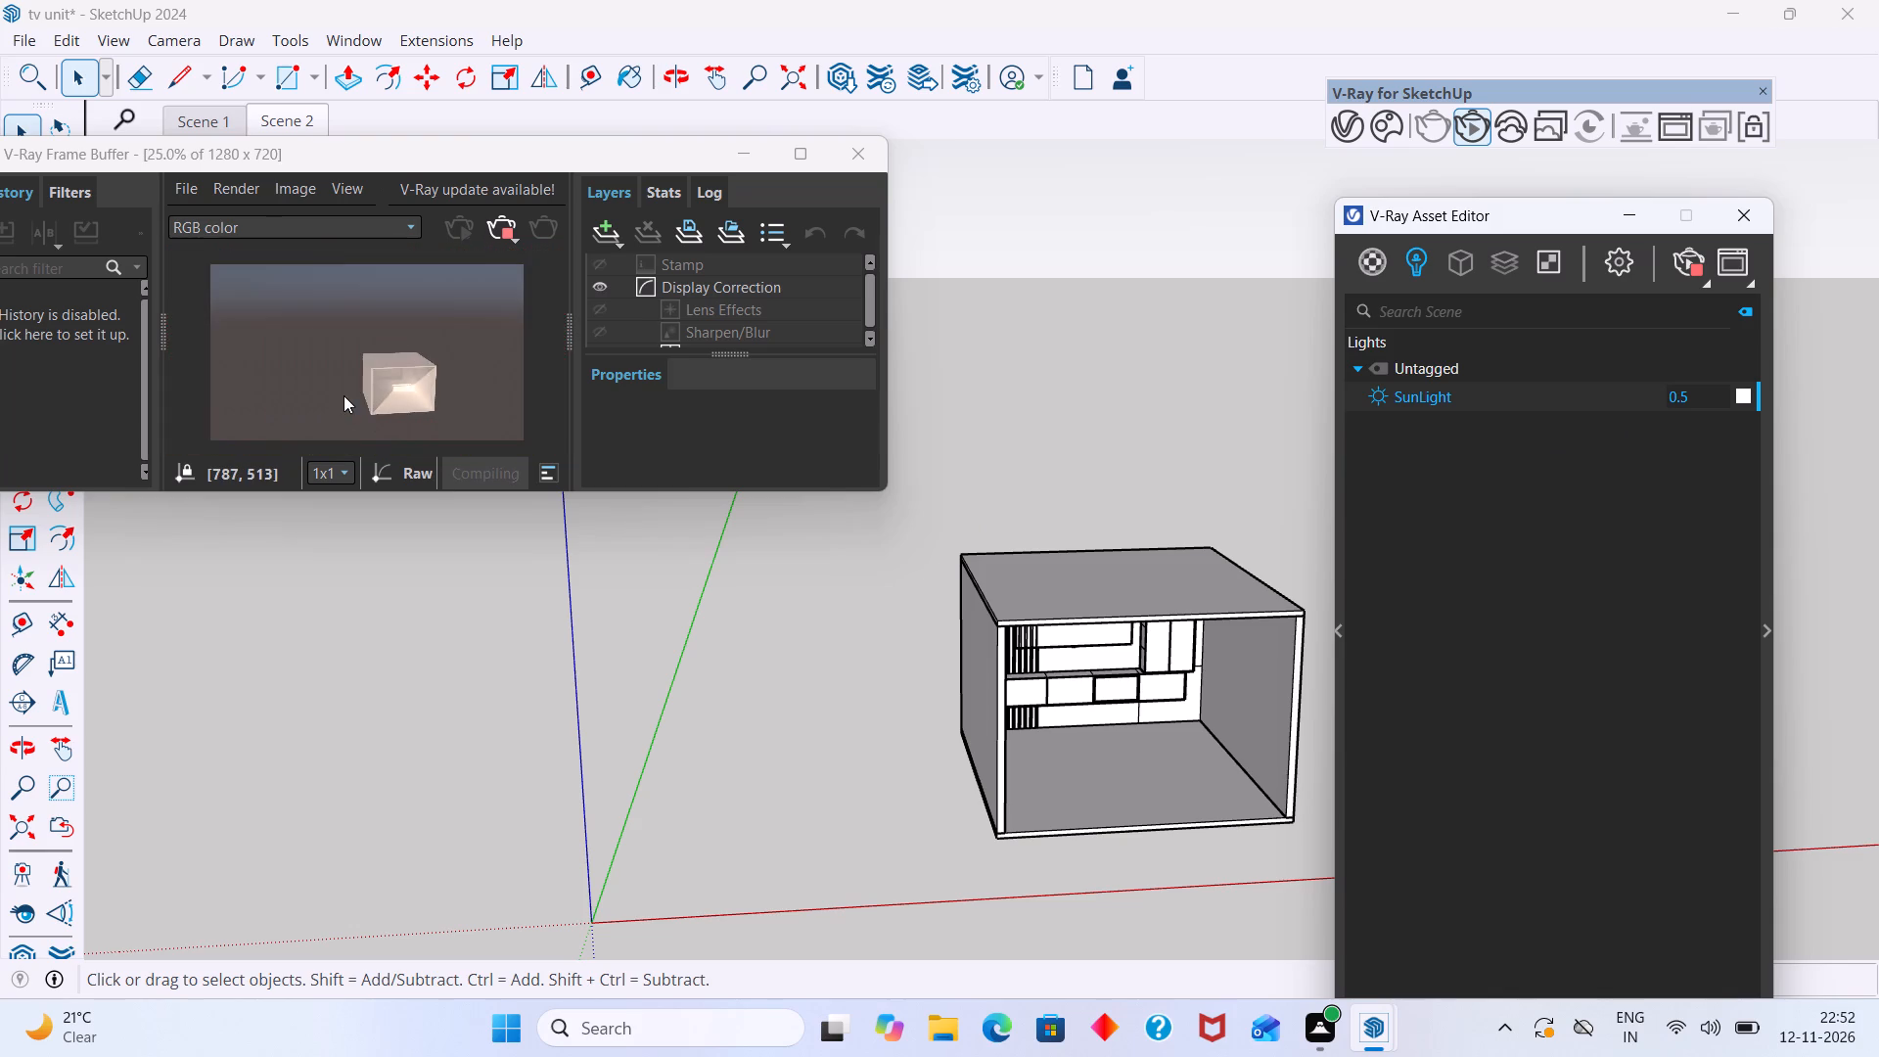
{"action": "scroll", "coordinate": [345, 394], "scroll_direction": "up", "scroll_amount": 2}
{"action": "scroll", "coordinate": [350, 392], "scroll_direction": "down", "scroll_amount": 1}
{"action": "middle_click_drag", "start_coordinate": [416, 381], "coordinate": [403, 377]}
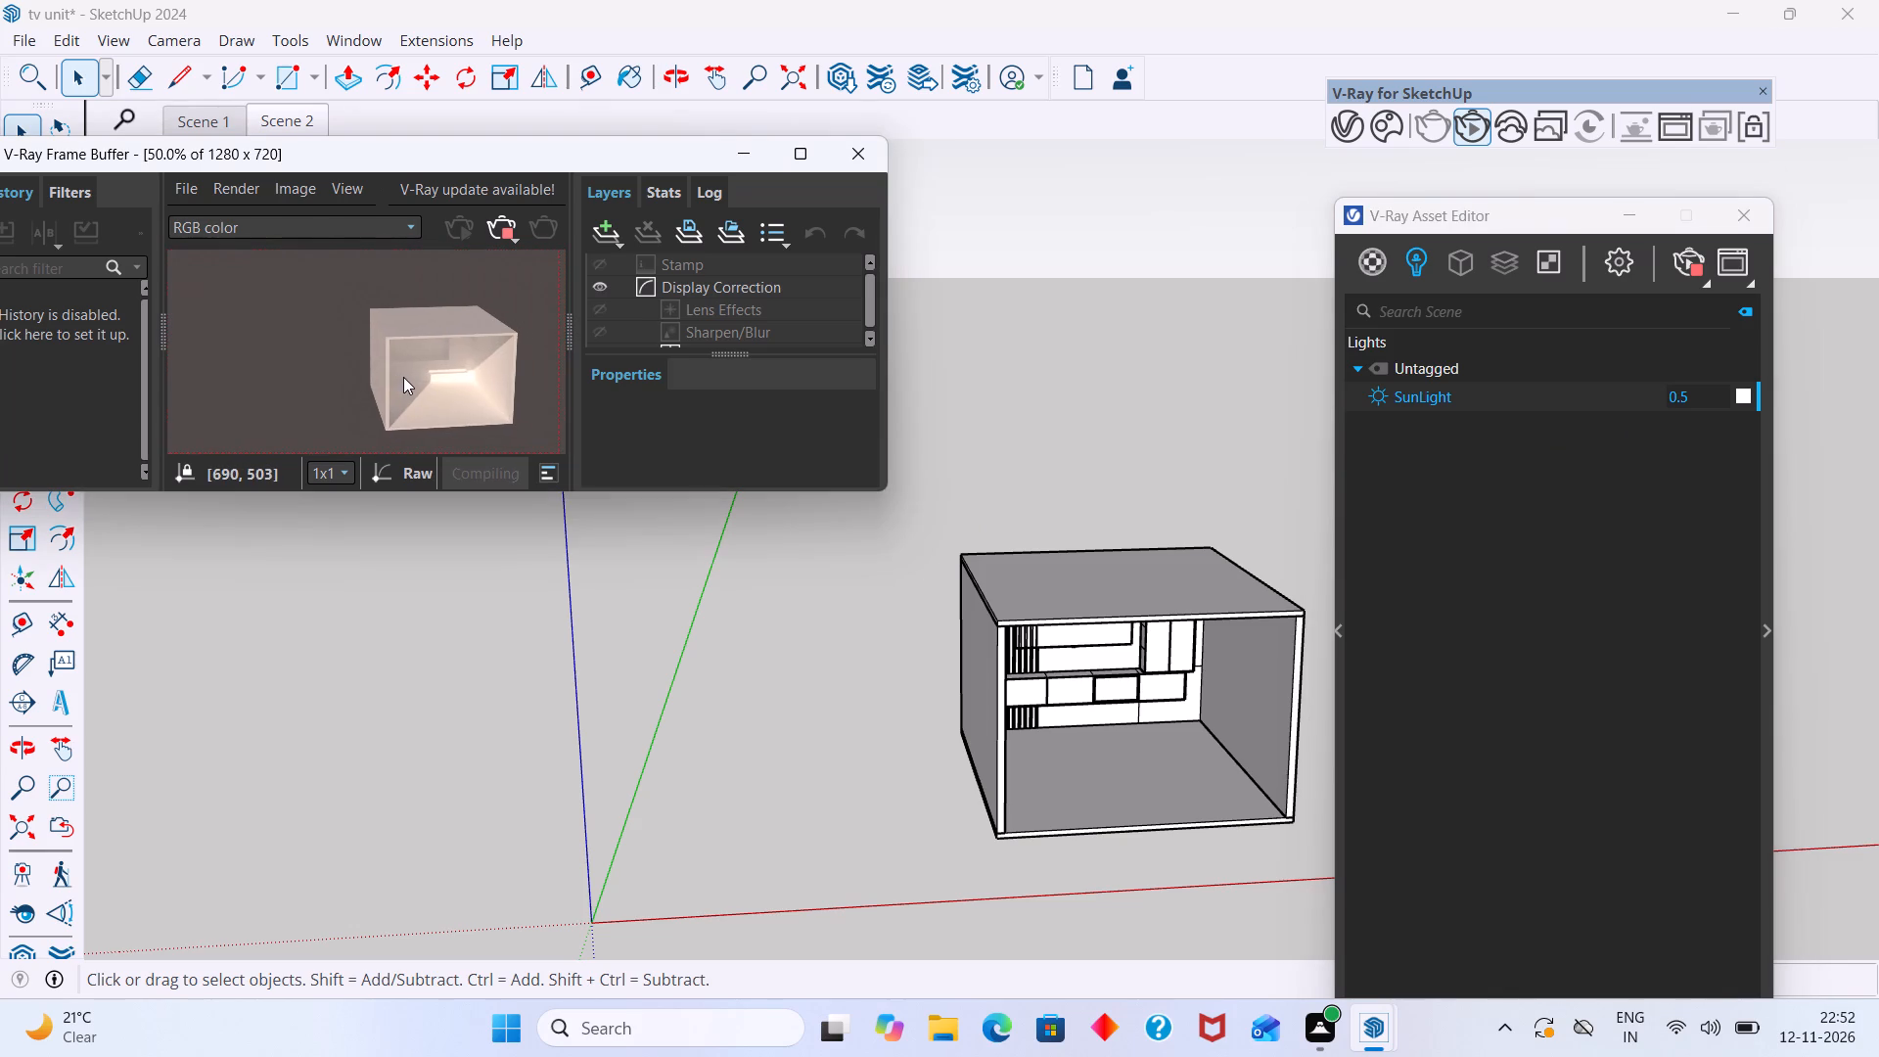
{"action": "scroll", "coordinate": [403, 375], "scroll_direction": "up", "scroll_amount": 2}
{"action": "scroll", "coordinate": [411, 372], "scroll_direction": "down", "scroll_amount": 2}
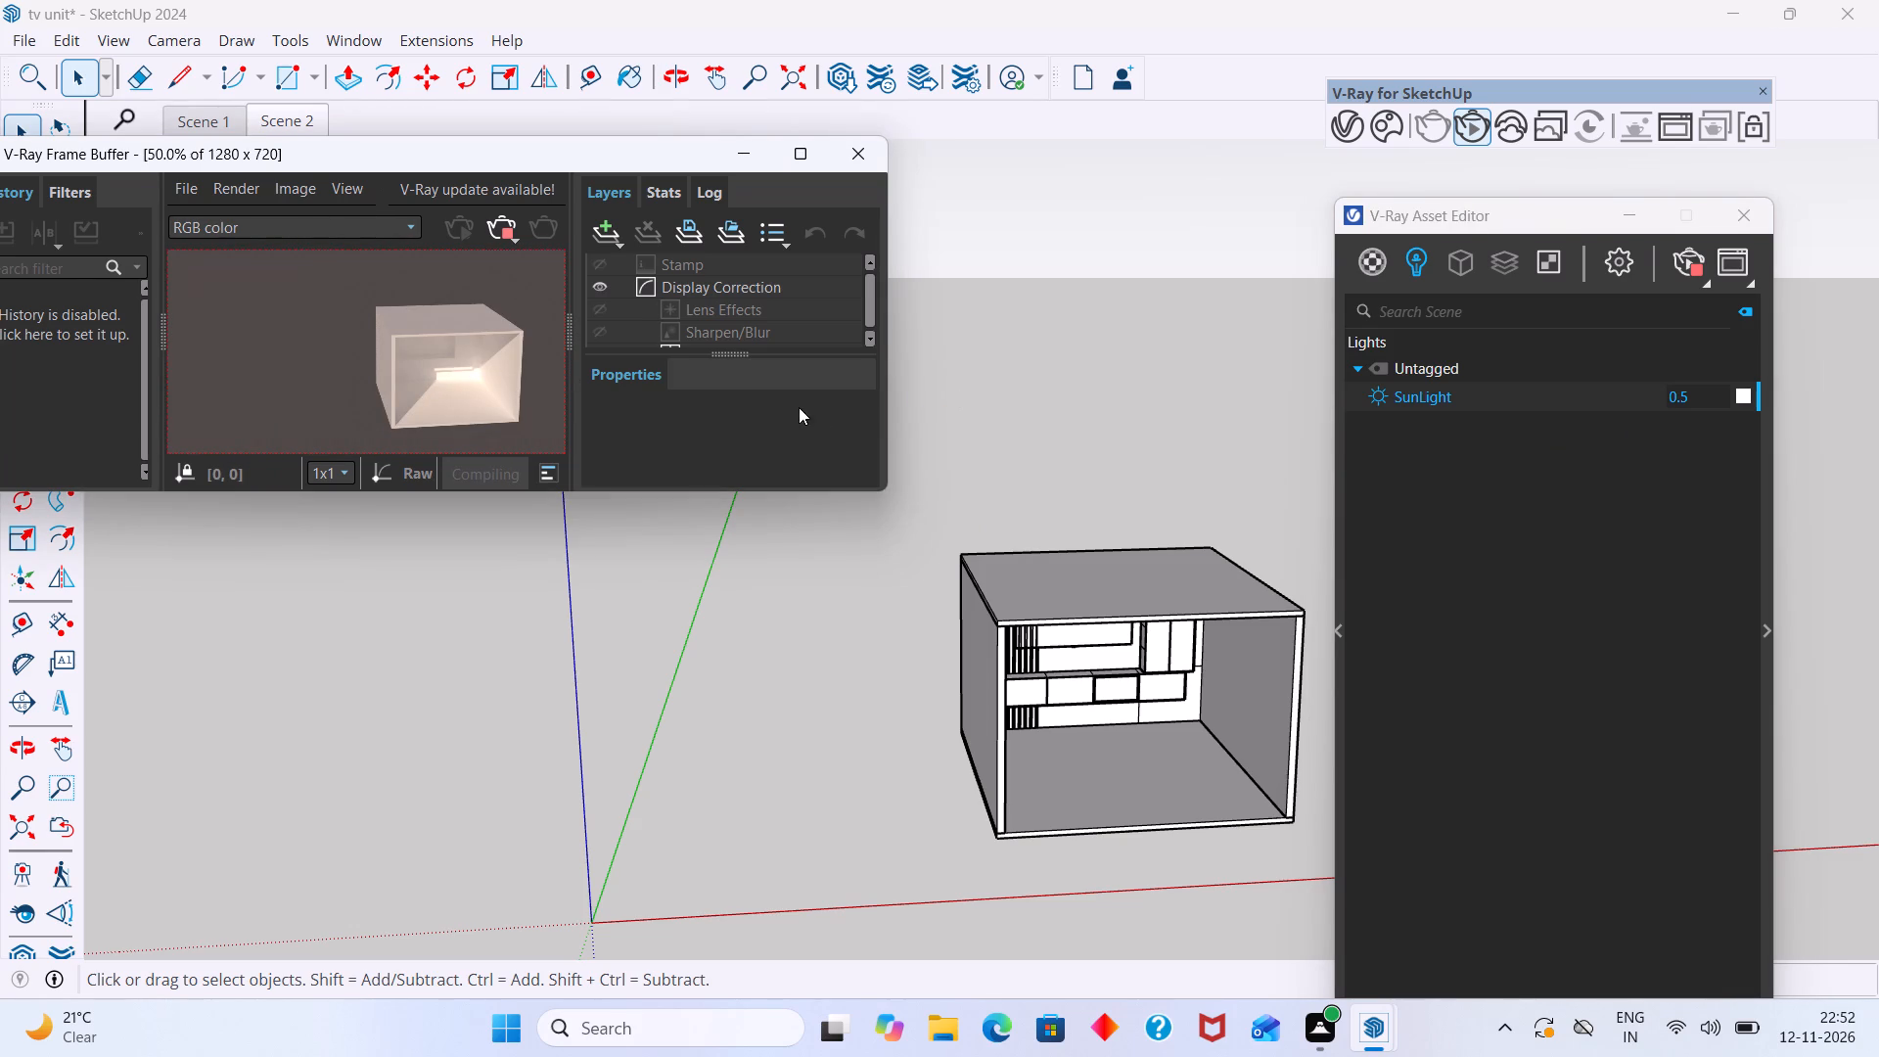
Examine the TV wall and room interior in the live render from a closer, more frontal view.
{"action": "middle_click_drag", "start_coordinate": [1119, 745], "coordinate": [1070, 659]}
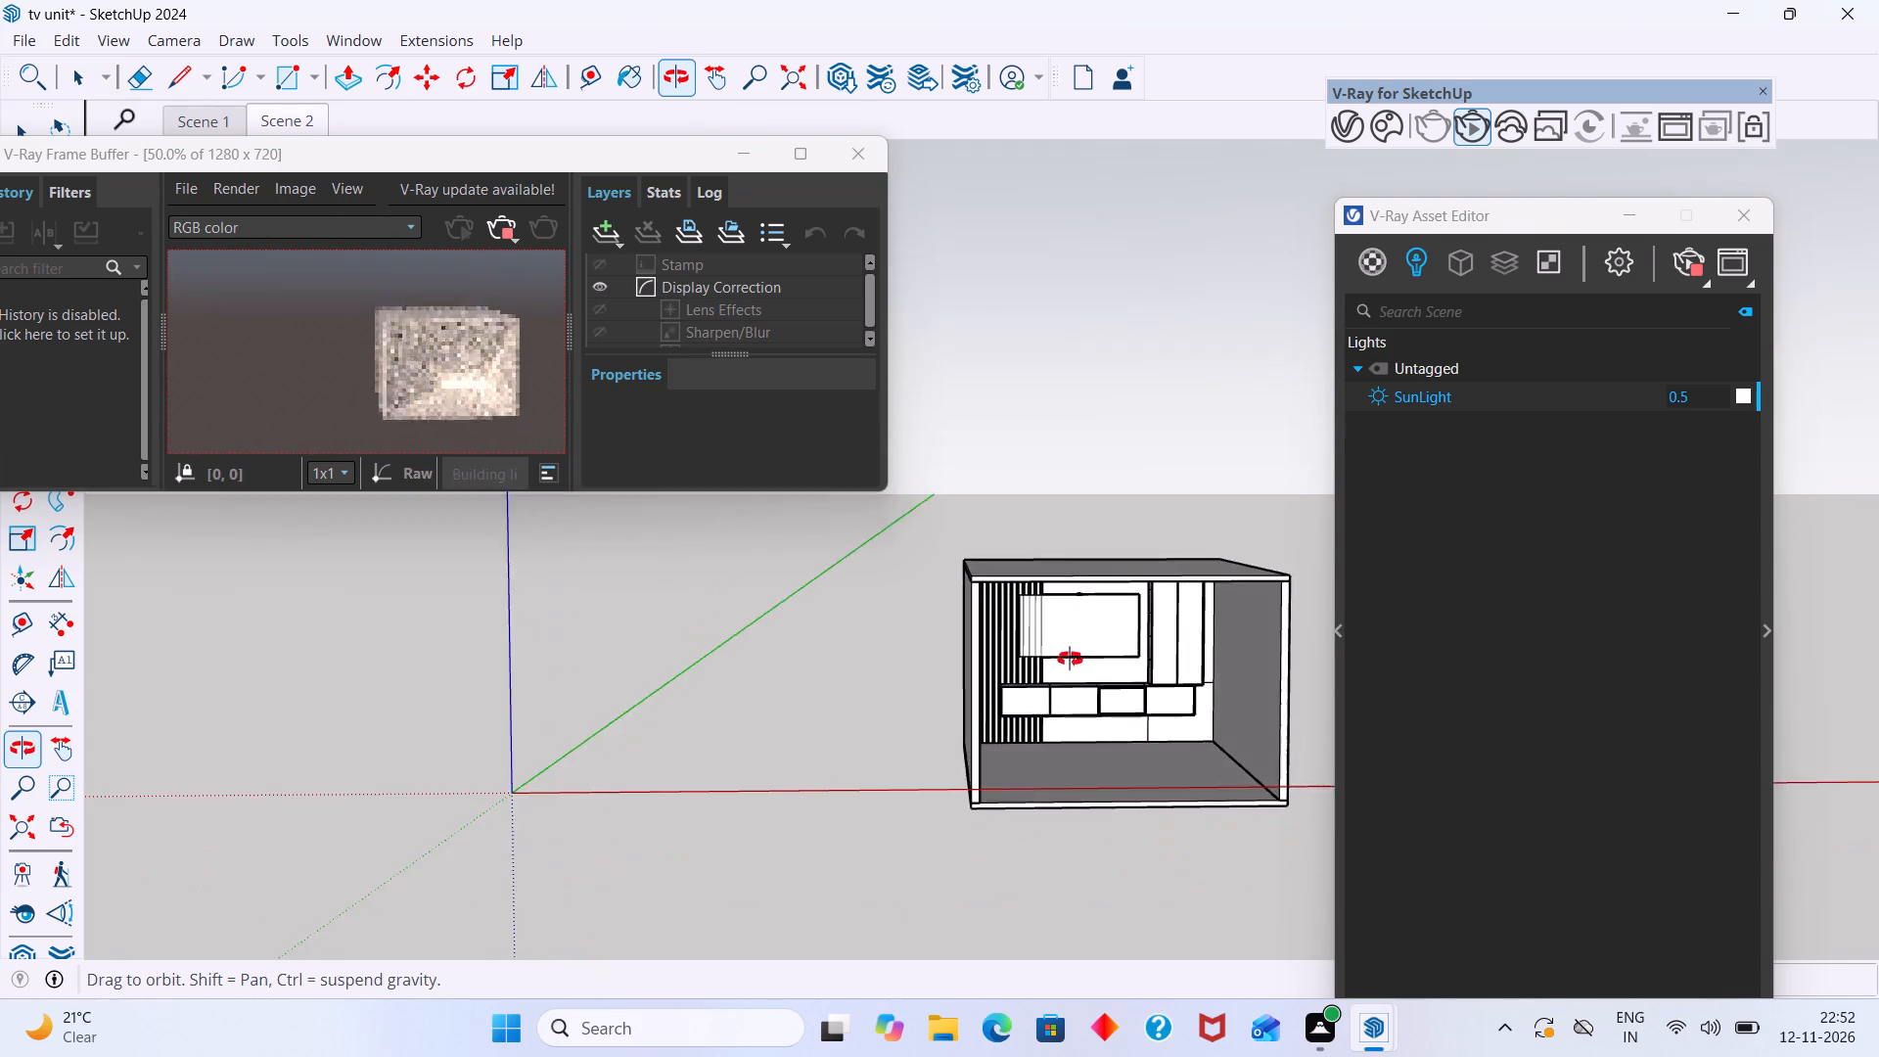
{"action": "middle_click_drag", "start_coordinate": [1070, 659], "coordinate": [992, 636]}
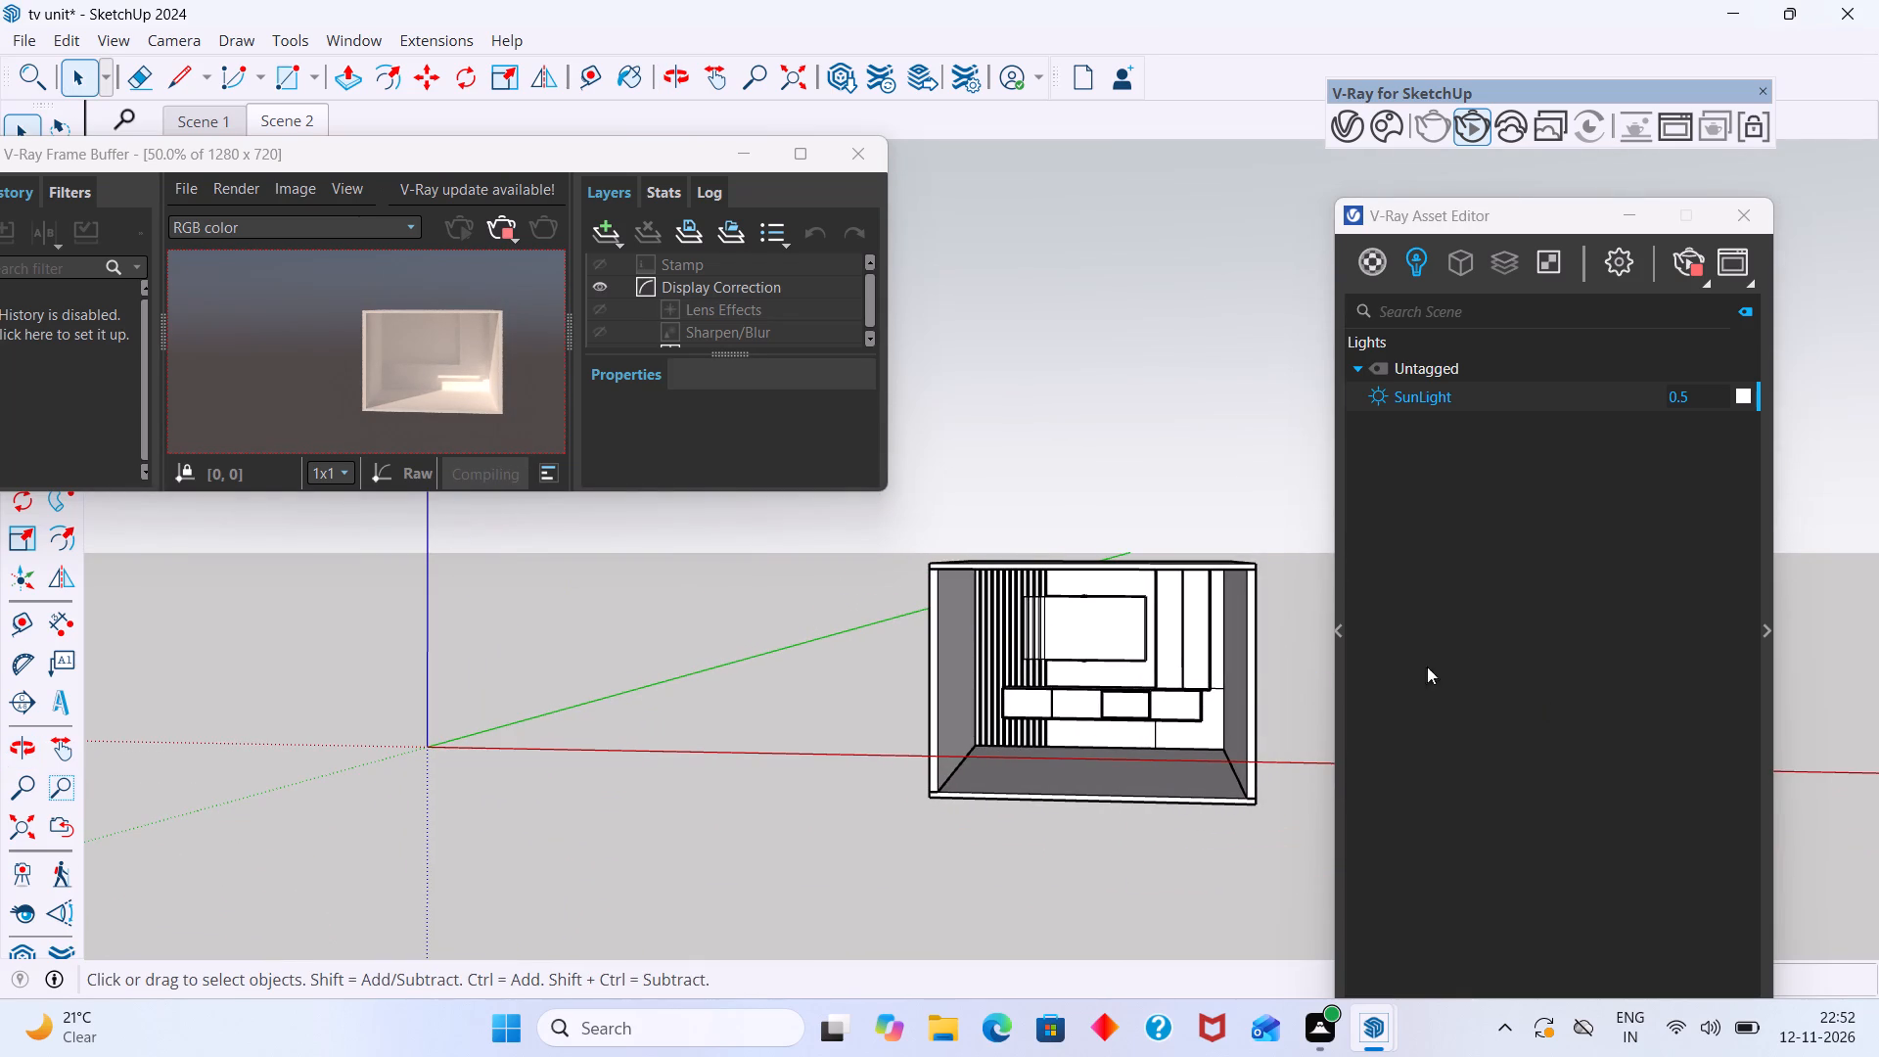
{"action": "middle_click_drag", "start_coordinate": [1186, 672], "coordinate": [1291, 759]}
{"action": "scroll", "coordinate": [1151, 681], "scroll_direction": "up", "scroll_amount": 7}
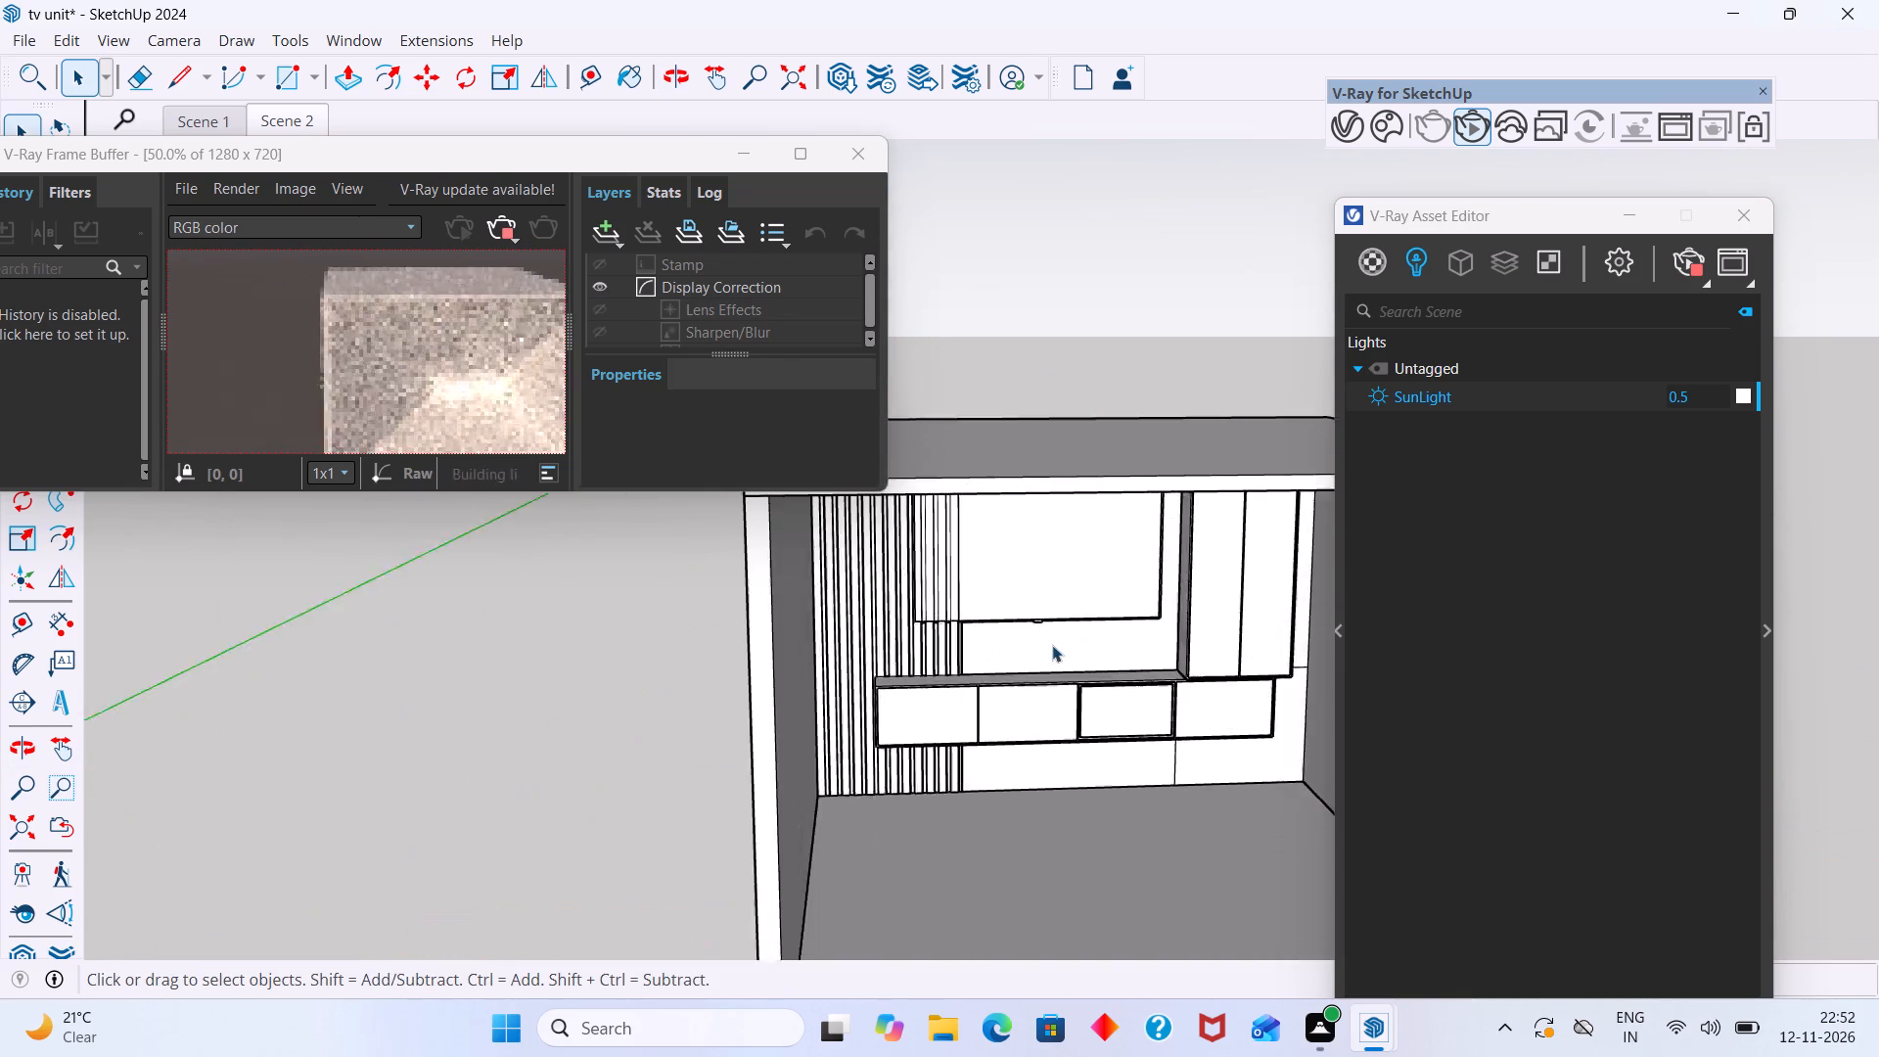
{"action": "scroll", "coordinate": [1052, 645], "scroll_direction": "up", "scroll_amount": 2}
{"action": "middle_click_drag", "start_coordinate": [1035, 640], "coordinate": [1007, 566]}
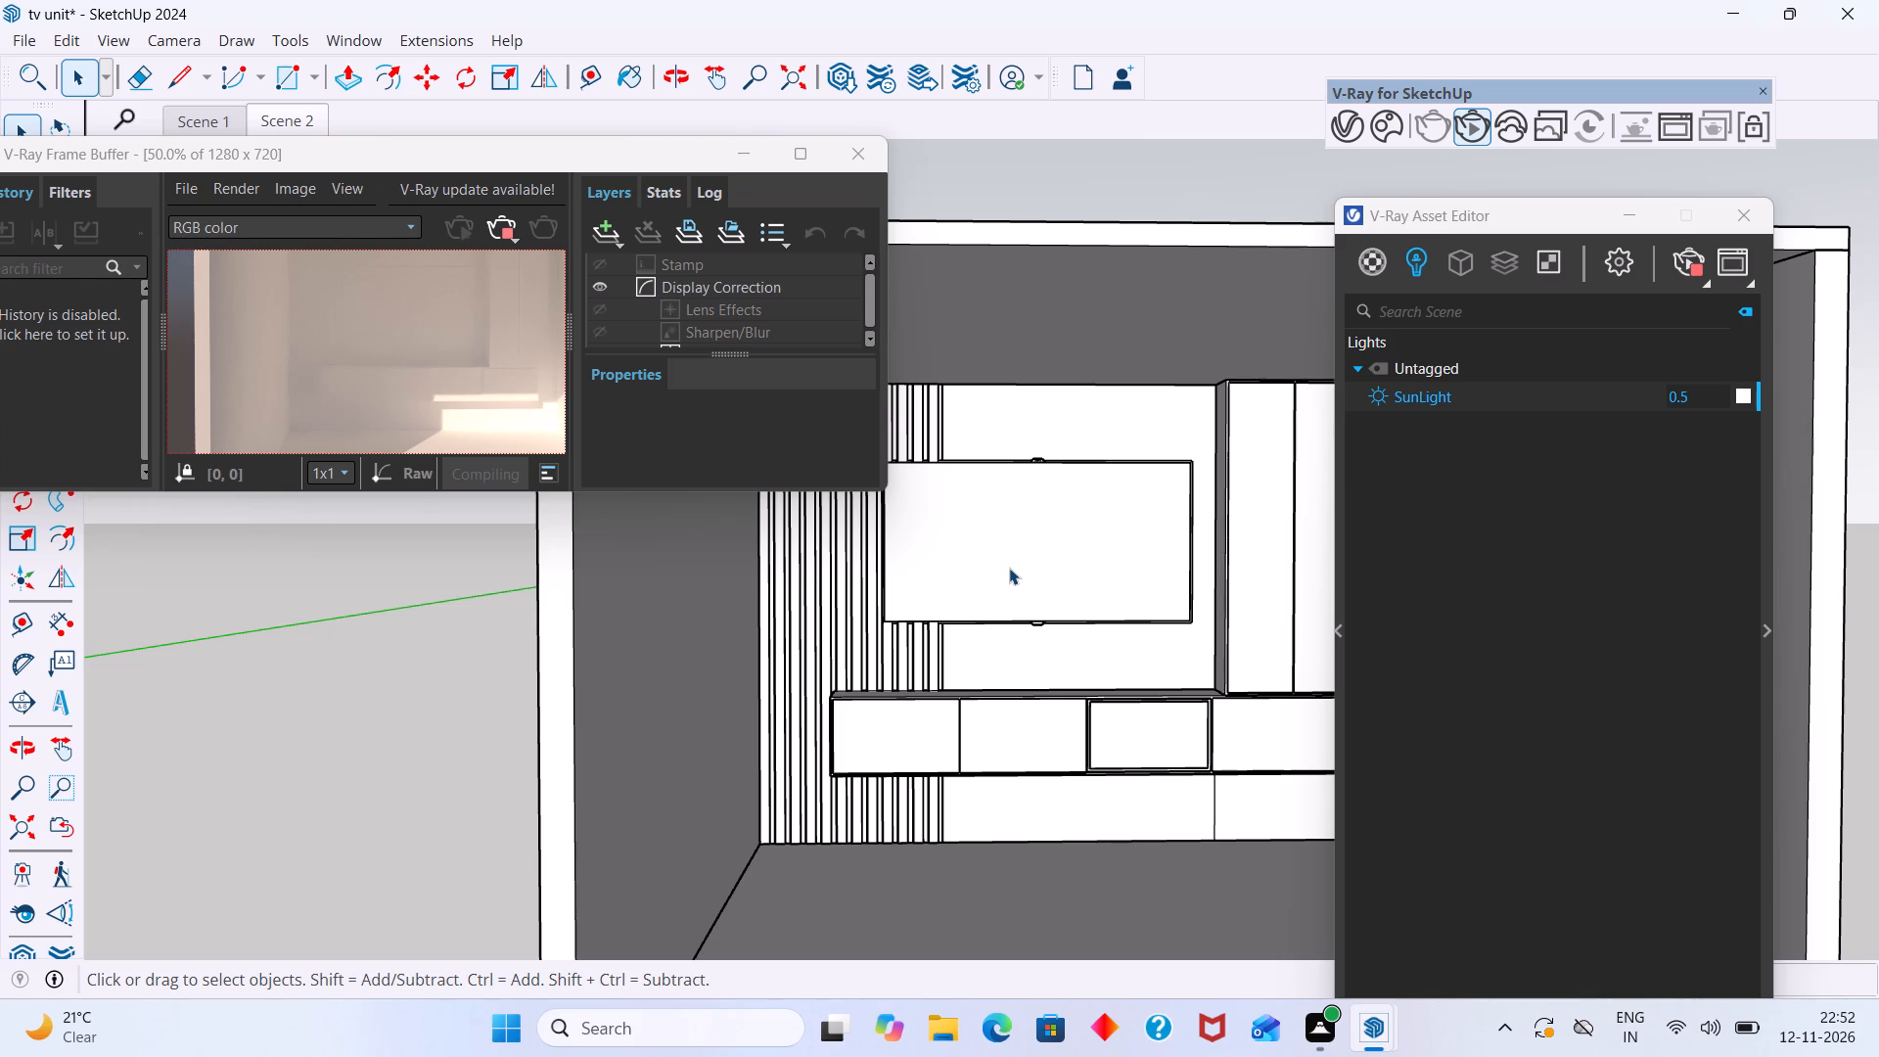
{"action": "scroll", "coordinate": [526, 398], "scroll_direction": "down", "scroll_amount": 5}
{"action": "scroll", "coordinate": [453, 380], "scroll_direction": "up", "scroll_amount": 3}
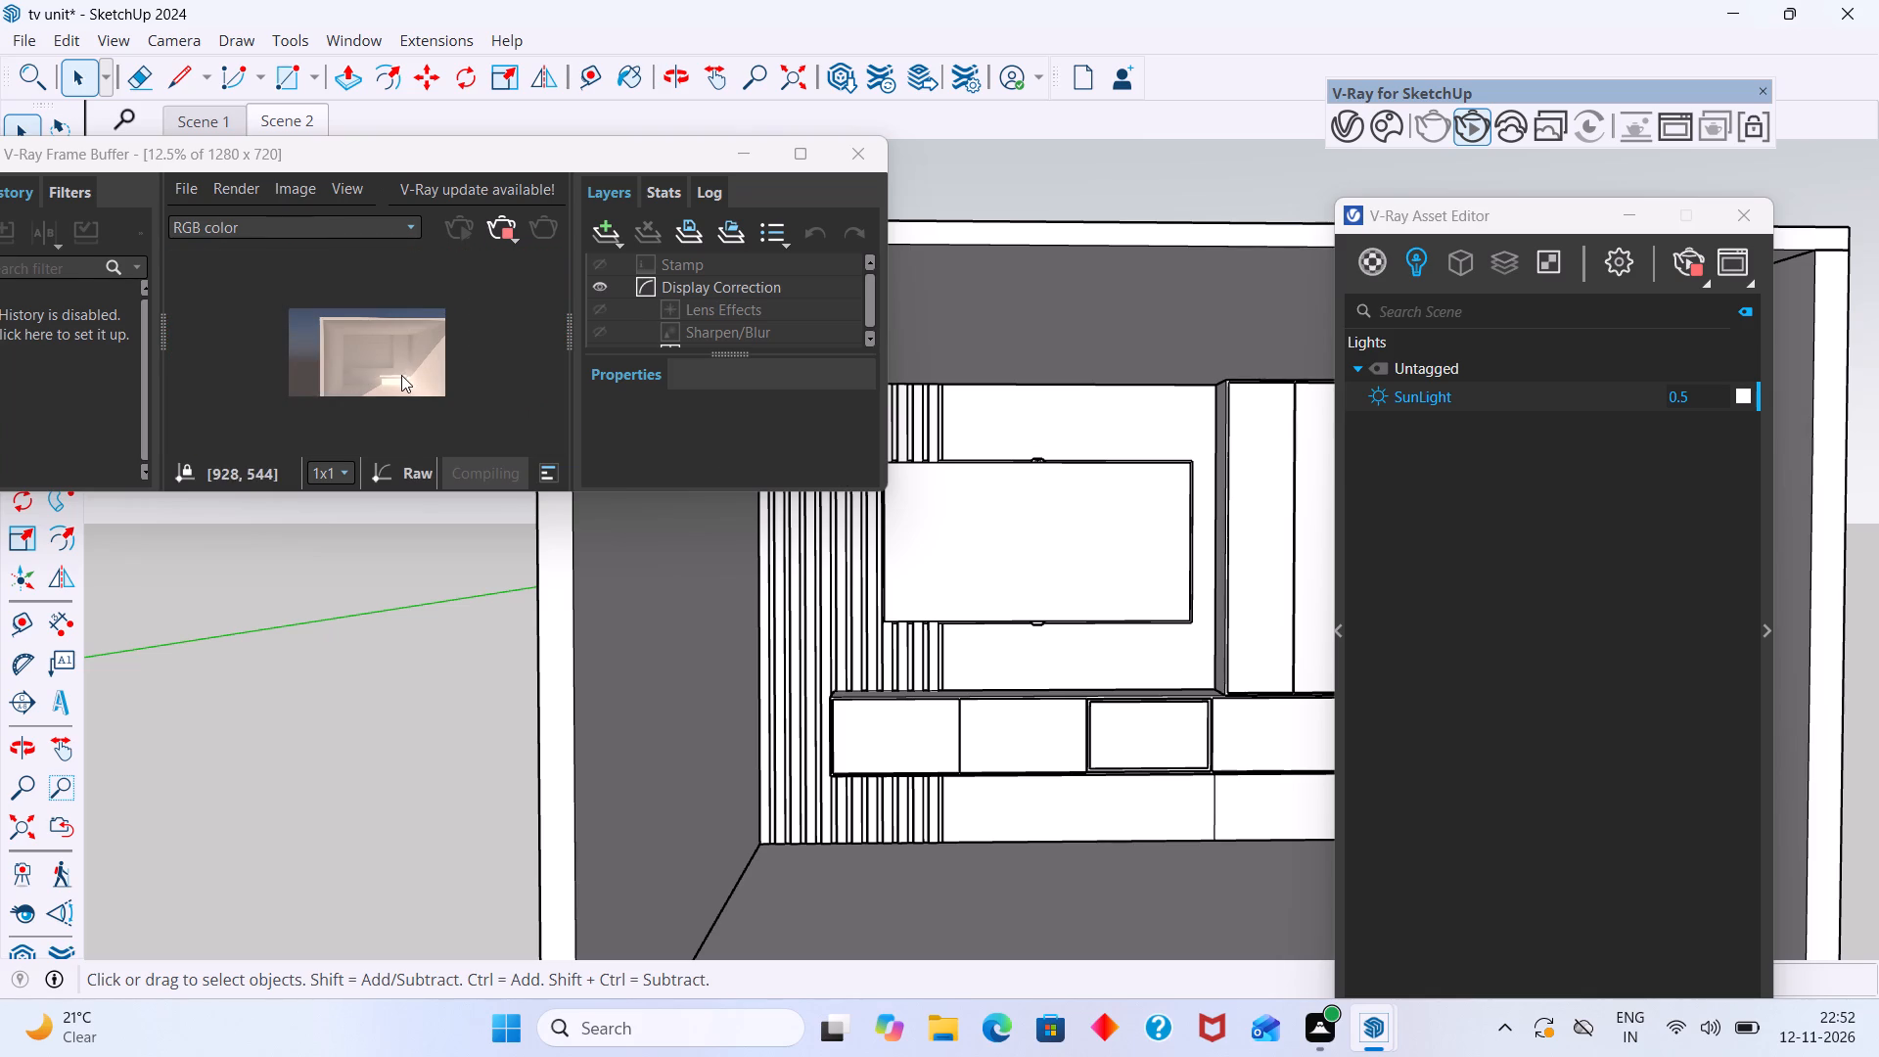
{"action": "middle_click_drag", "start_coordinate": [401, 375], "coordinate": [430, 396]}
Close the Frame Buffer and restart the interactive render with the whole room seen from slightly above.
{"action": "left_click", "coordinate": [869, 152]}
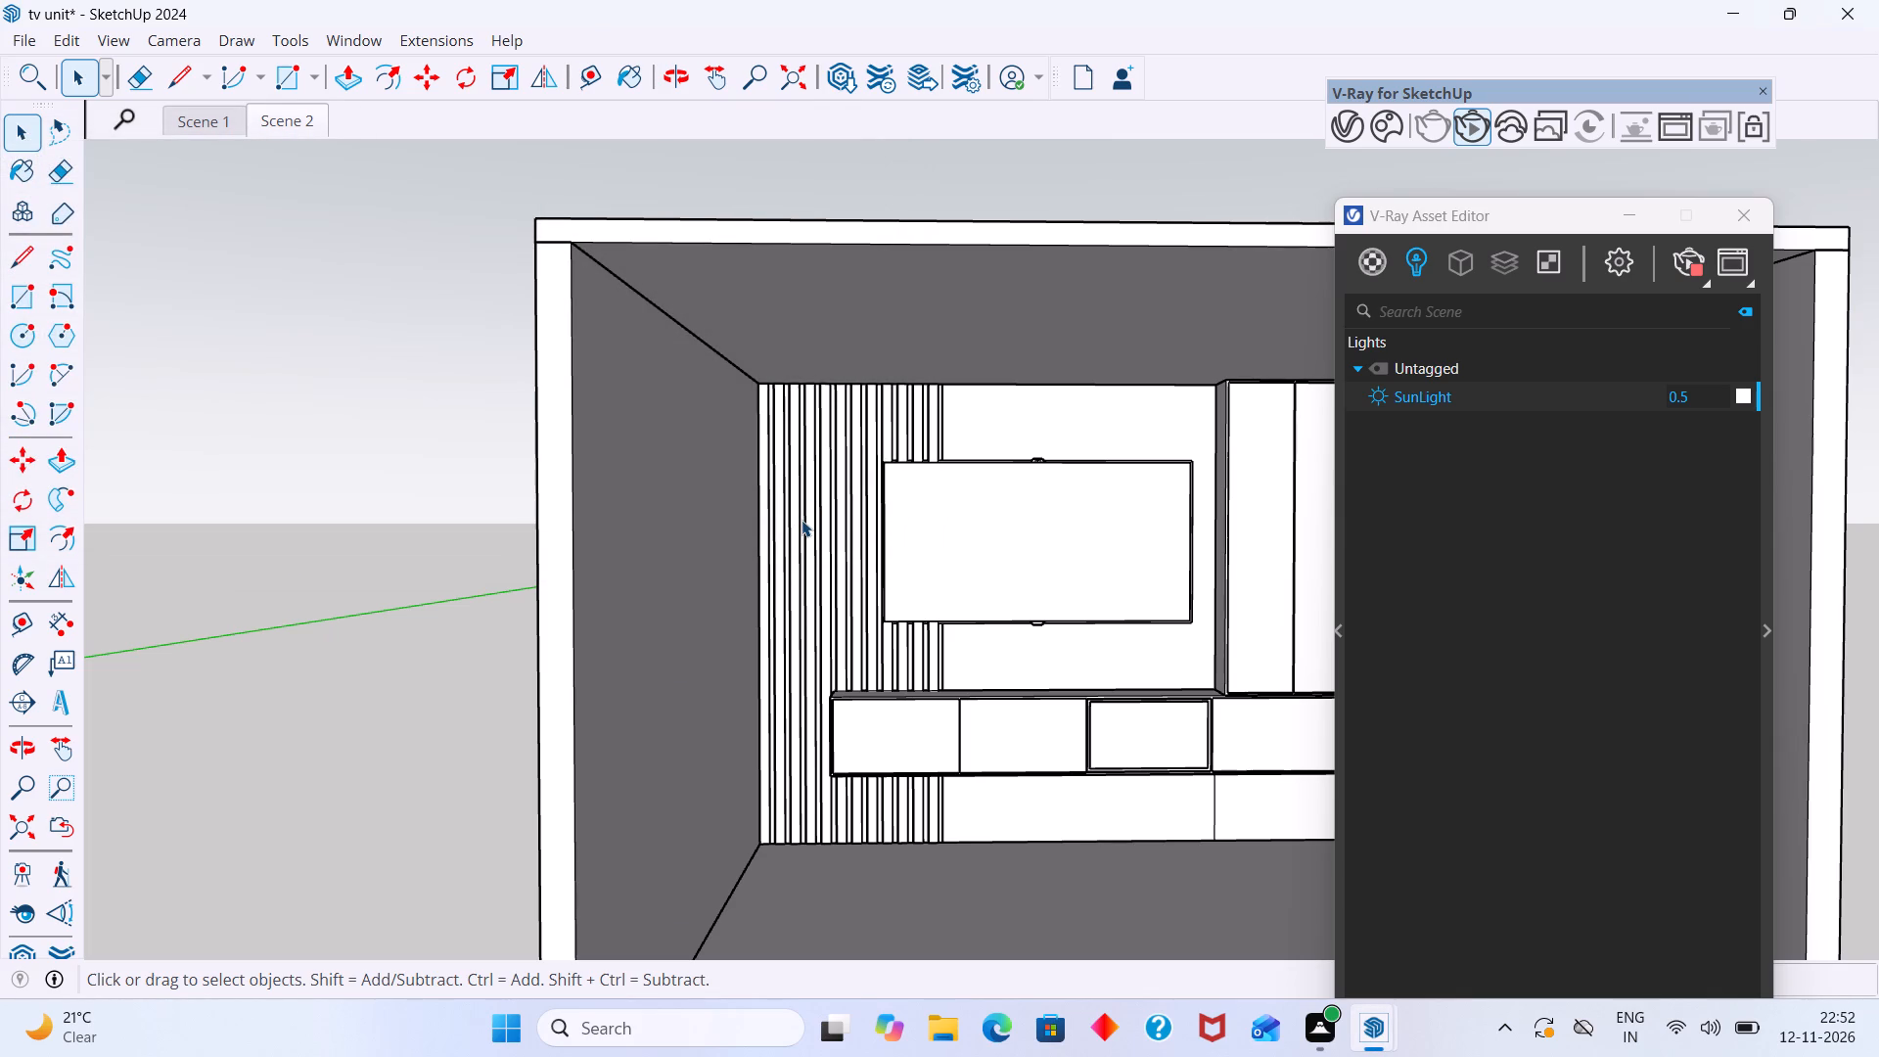
{"action": "scroll", "coordinate": [668, 551], "scroll_direction": "down", "scroll_amount": 10}
{"action": "middle_click_drag", "start_coordinate": [767, 579], "coordinate": [948, 713]}
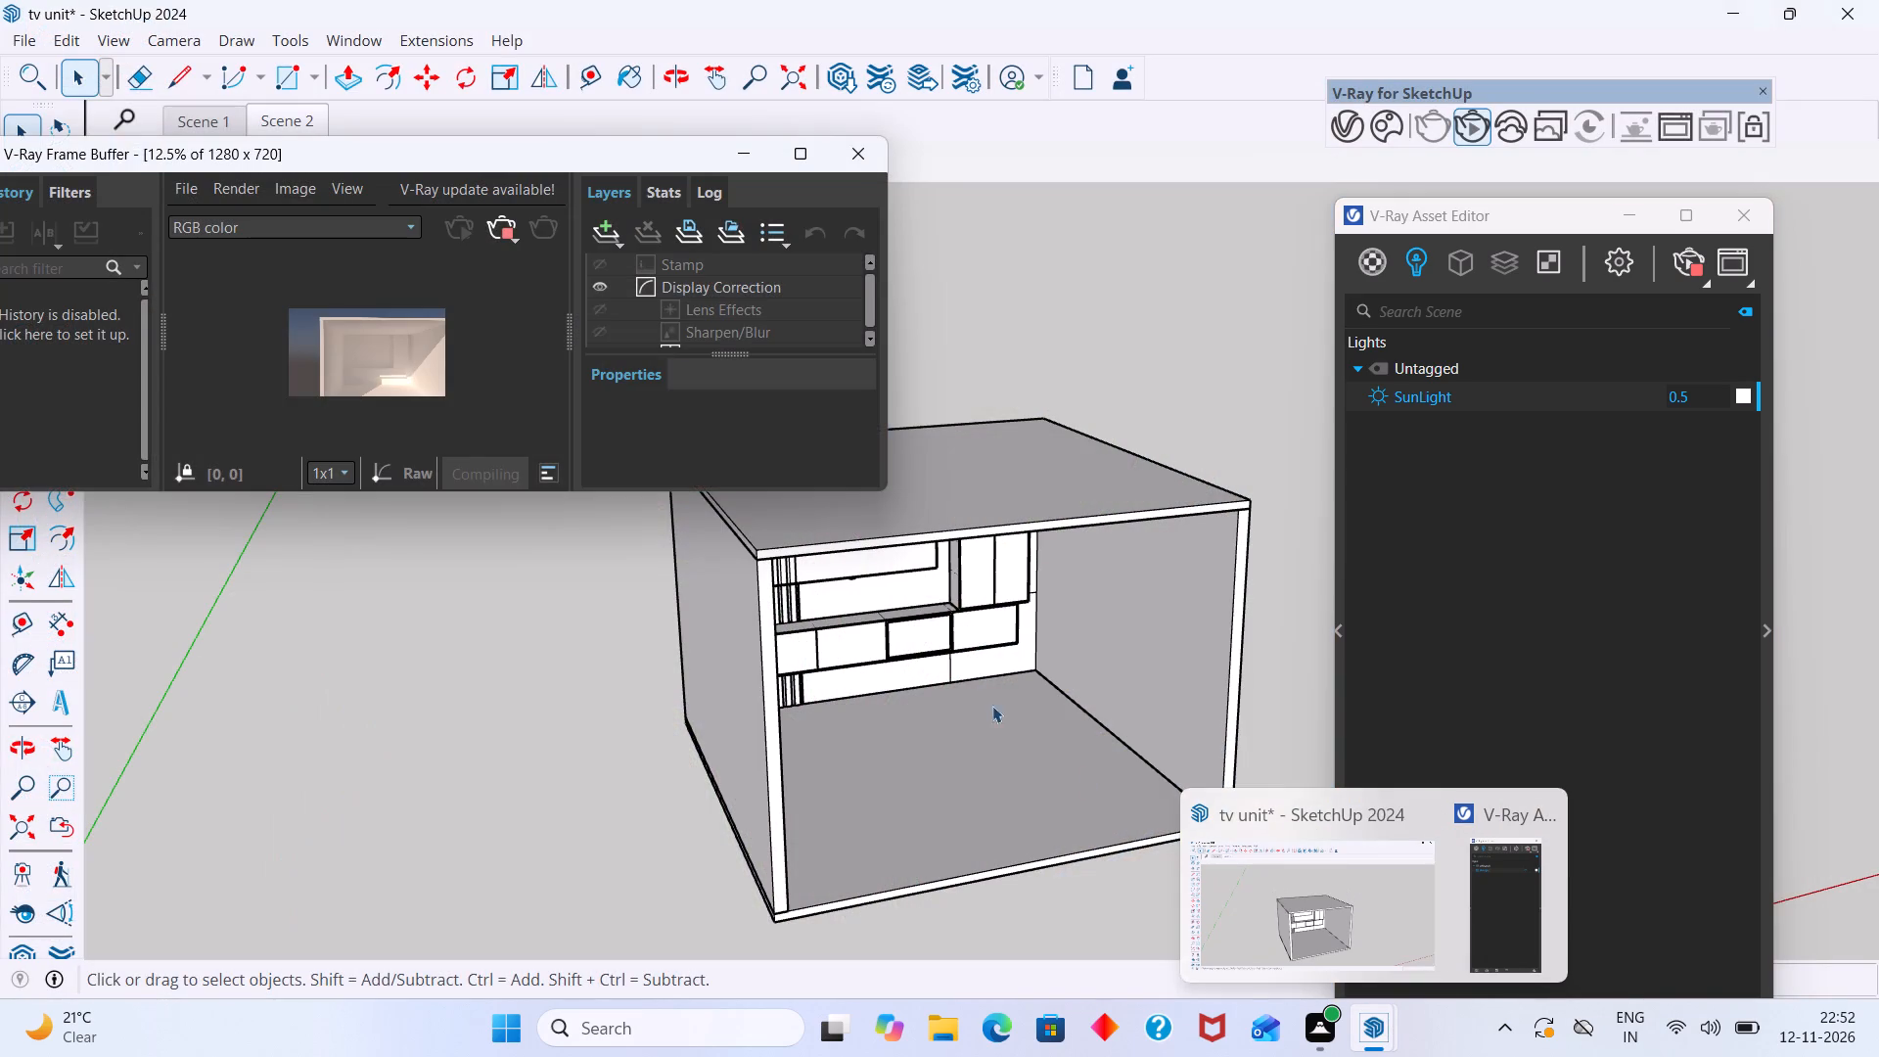
{"action": "middle_click_drag", "start_coordinate": [890, 690], "coordinate": [780, 637]}
{"action": "scroll", "coordinate": [789, 630], "scroll_direction": "down", "scroll_amount": 3}
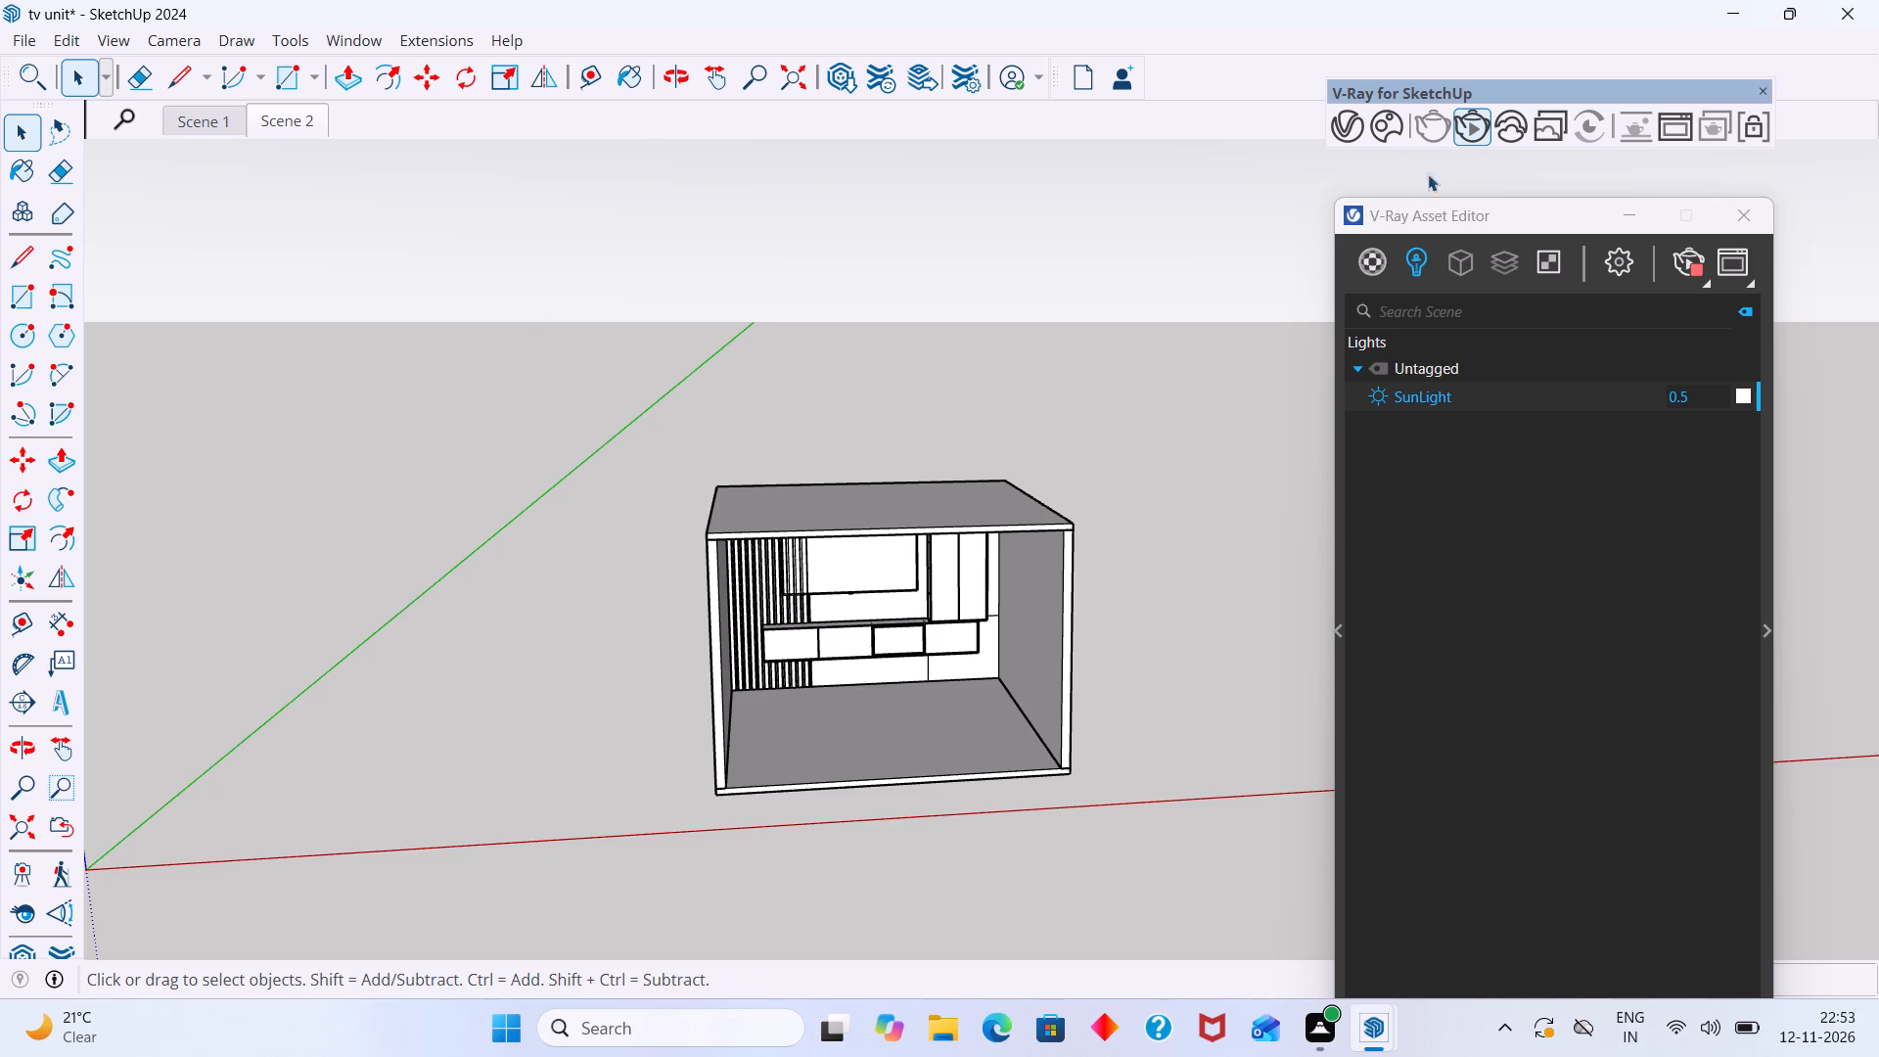
{"action": "left_click", "coordinate": [1464, 115]}
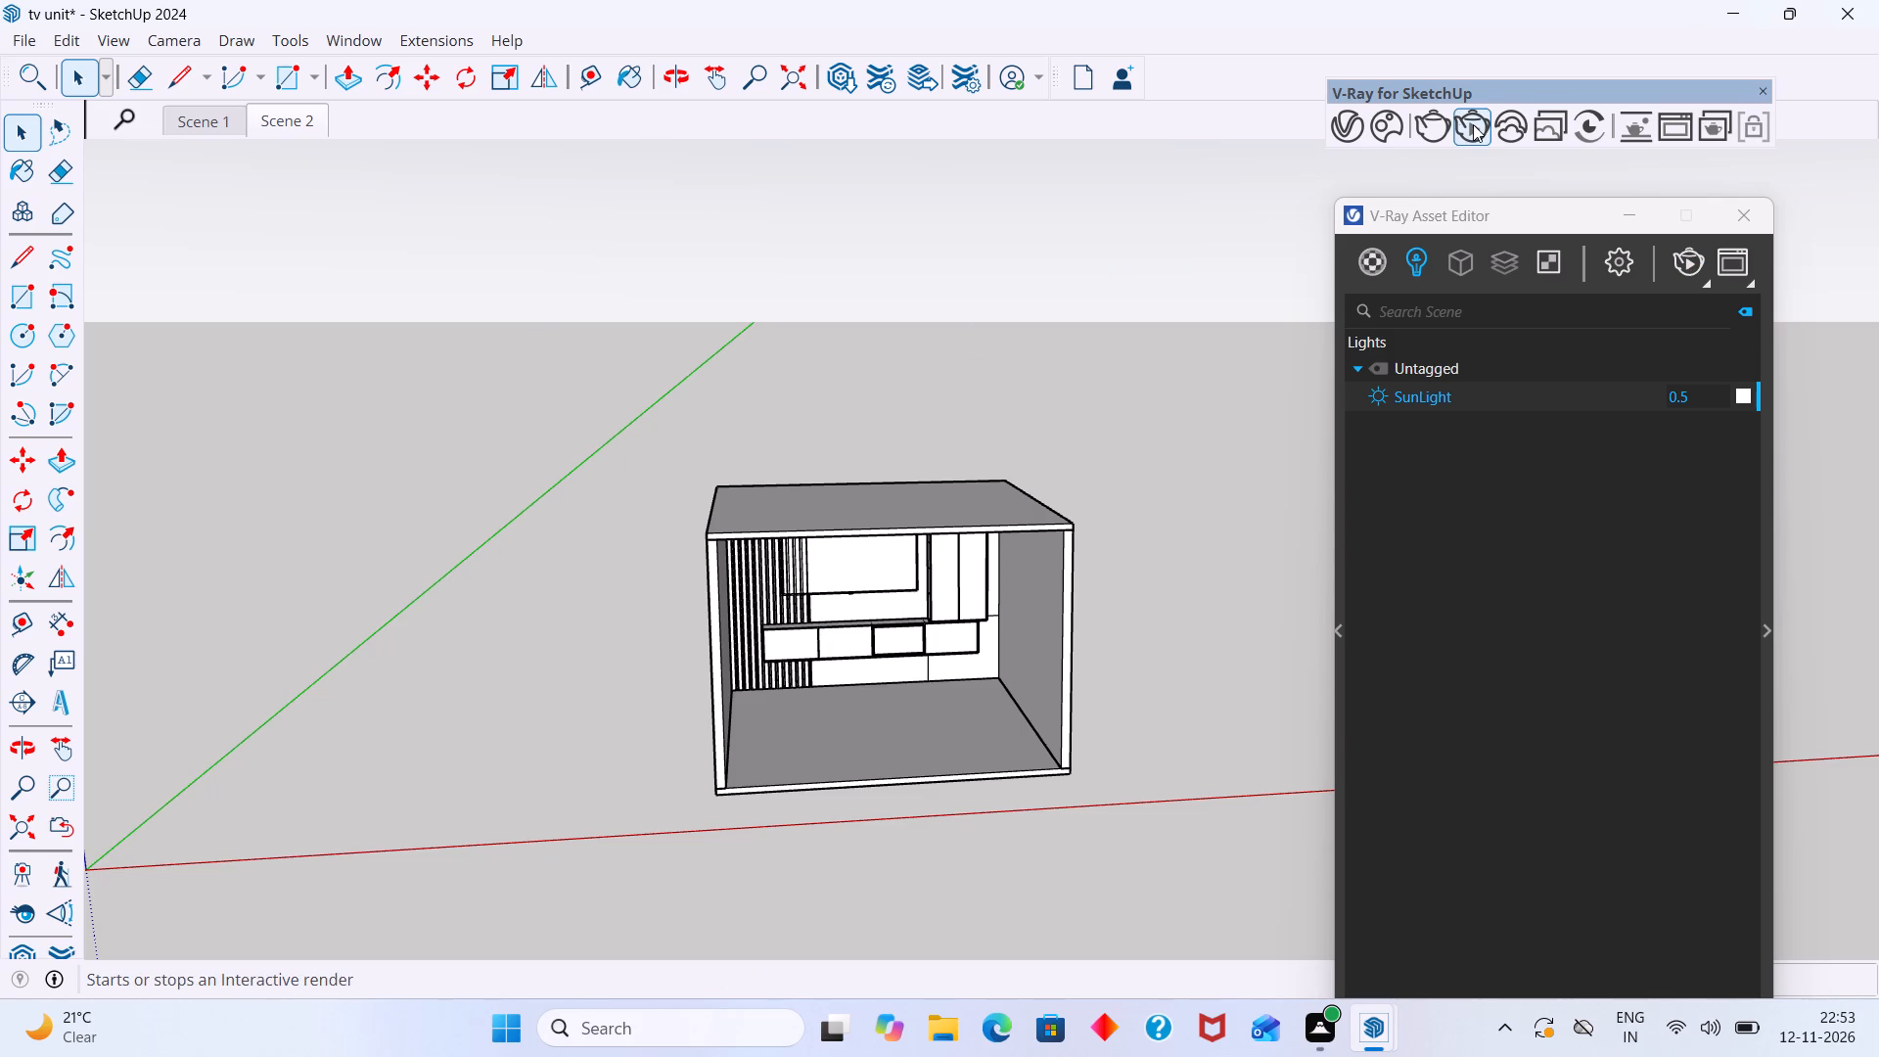
{"action": "left_click", "coordinate": [1474, 124]}
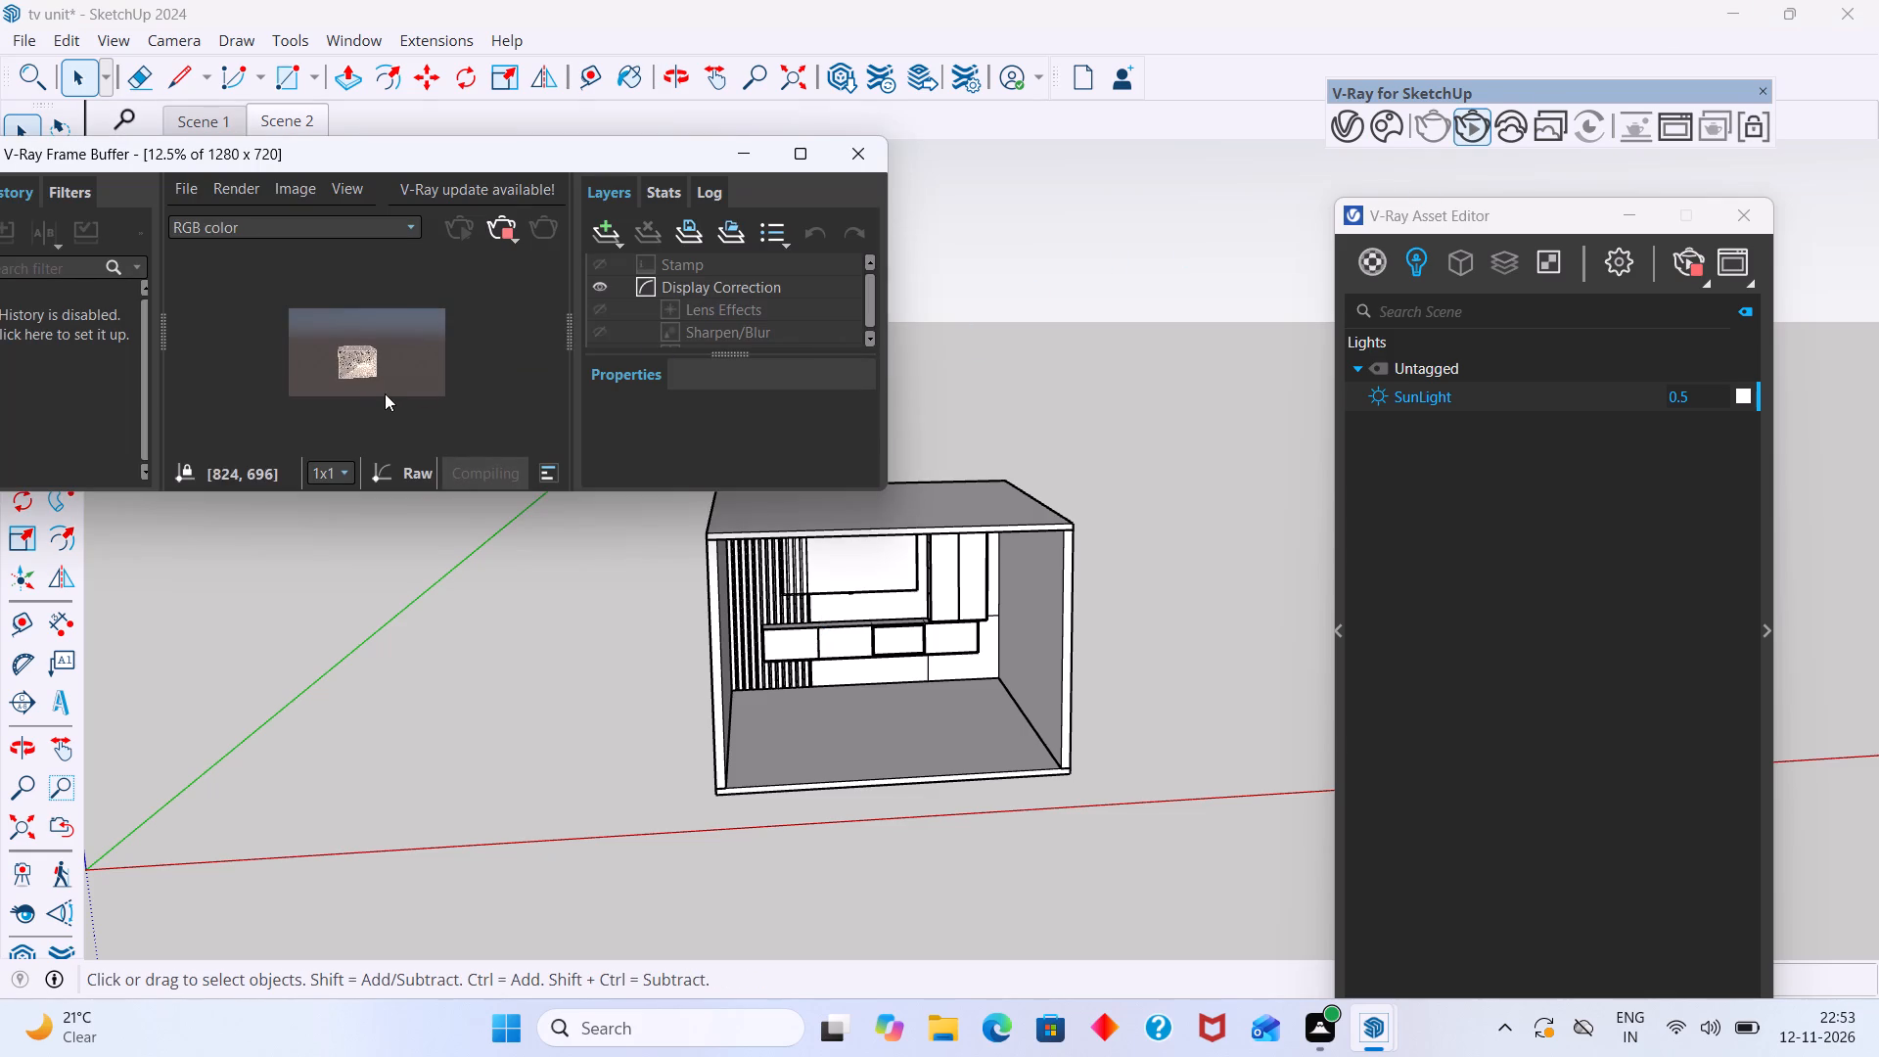
Examine the restarted live render of the room, checking the overall lighting and the interior facing the TV wall.
{"action": "scroll", "coordinate": [403, 339], "scroll_direction": "up", "scroll_amount": 4}
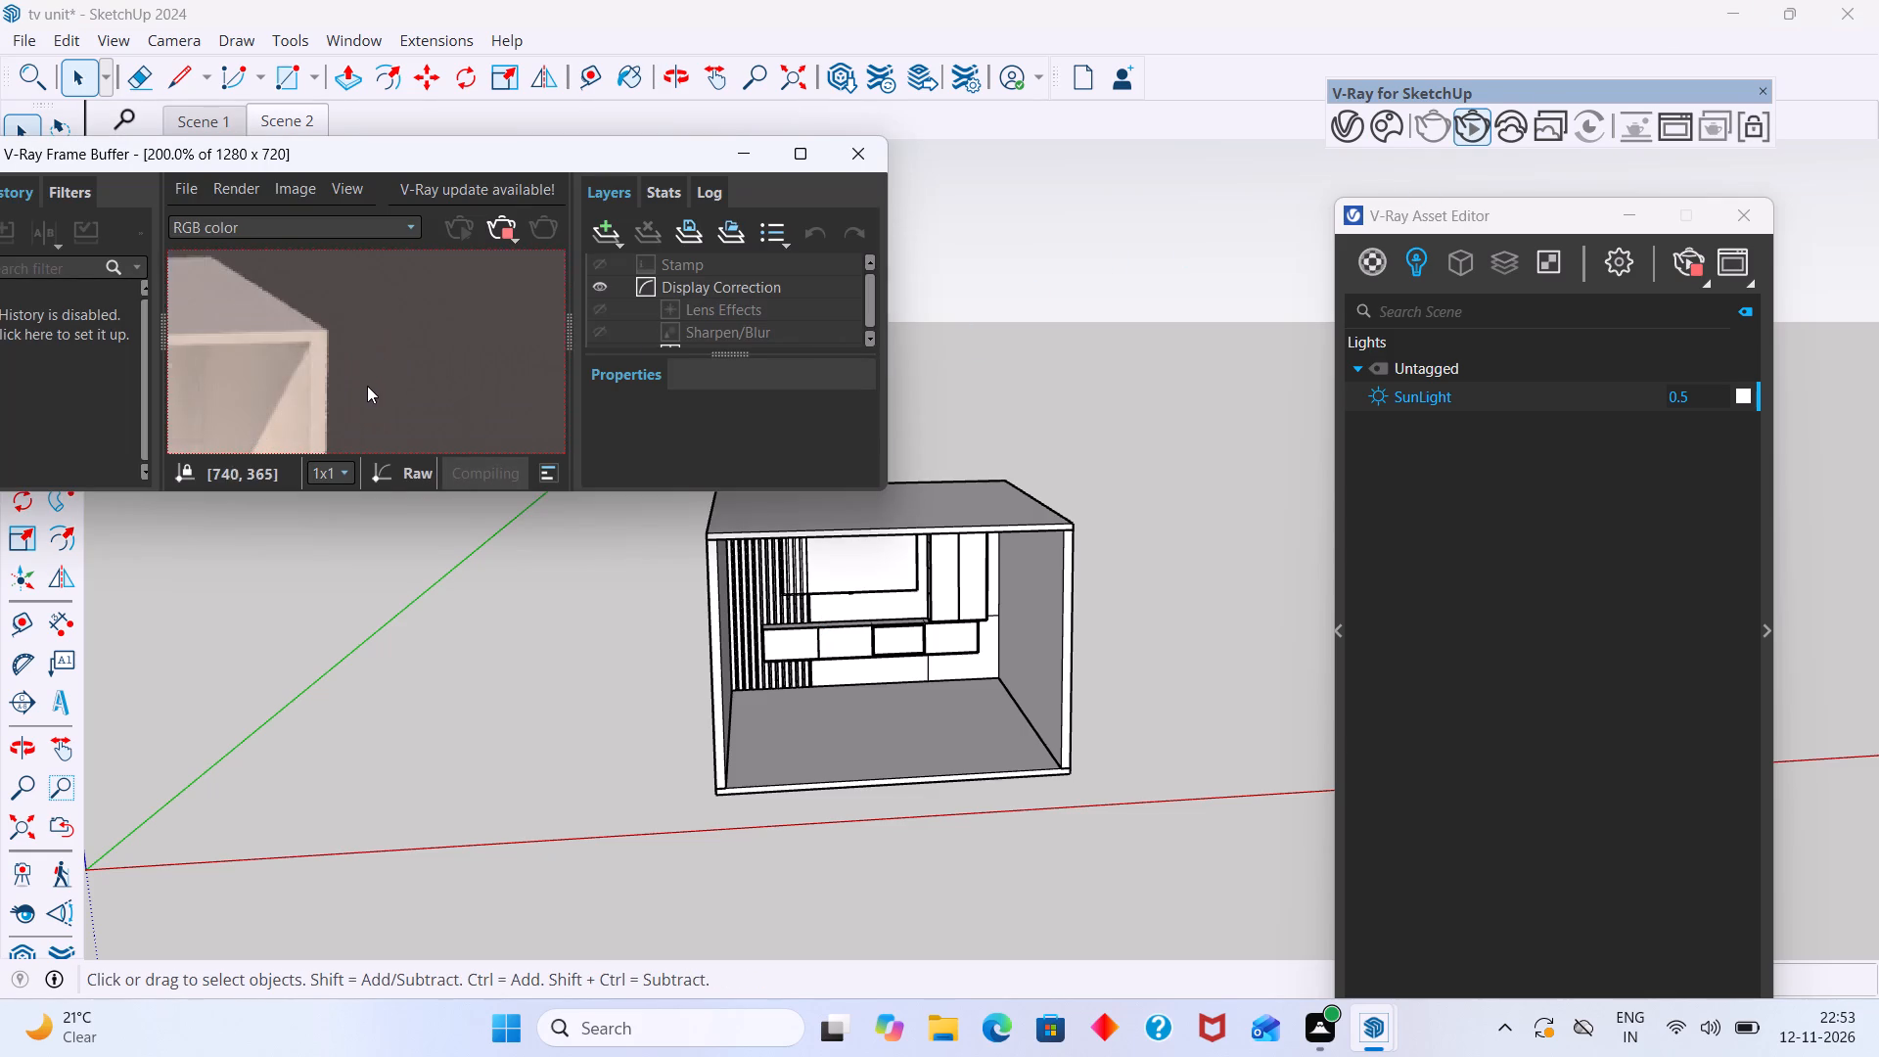
{"action": "scroll", "coordinate": [367, 386], "scroll_direction": "down", "scroll_amount": 3}
{"action": "middle_click_drag", "start_coordinate": [356, 378], "coordinate": [310, 369]}
{"action": "scroll", "coordinate": [309, 367], "scroll_direction": "up", "scroll_amount": 4}
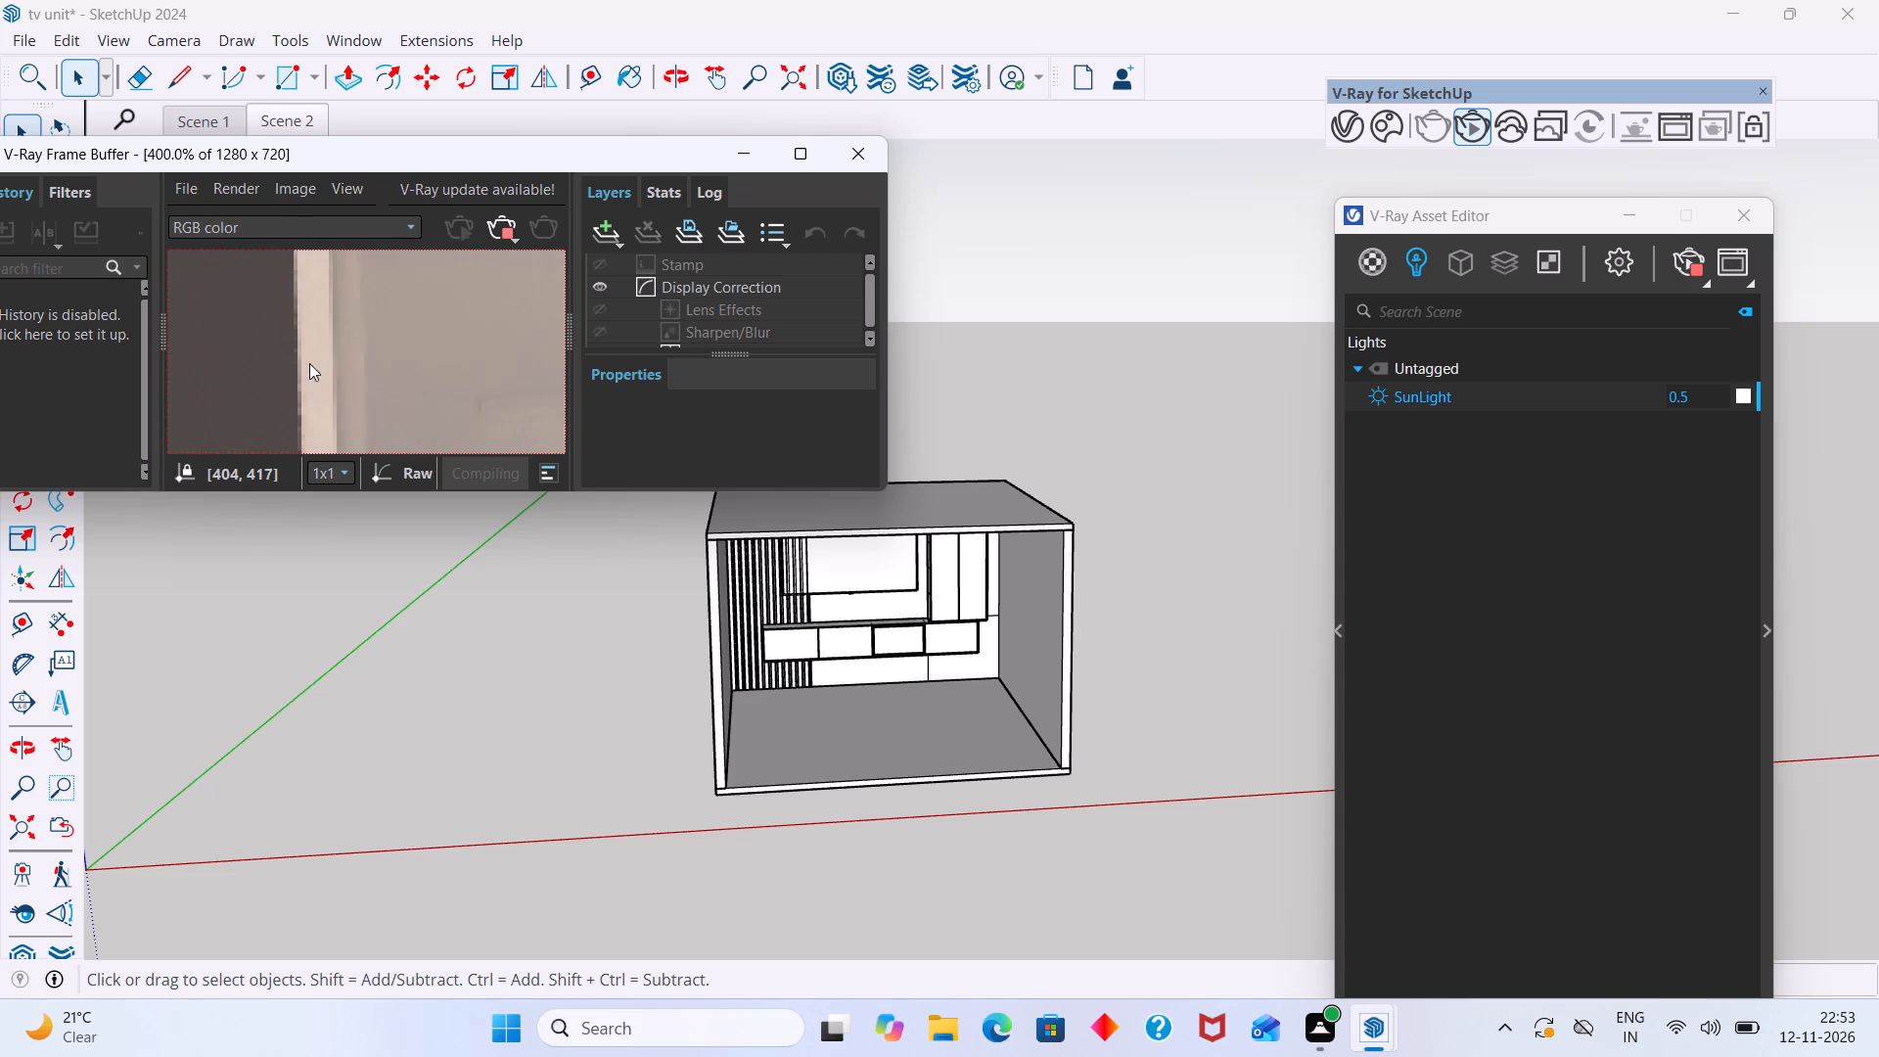
{"action": "scroll", "coordinate": [371, 352], "scroll_direction": "down", "scroll_amount": 3}
{"action": "middle_click_drag", "start_coordinate": [423, 371], "coordinate": [487, 384]}
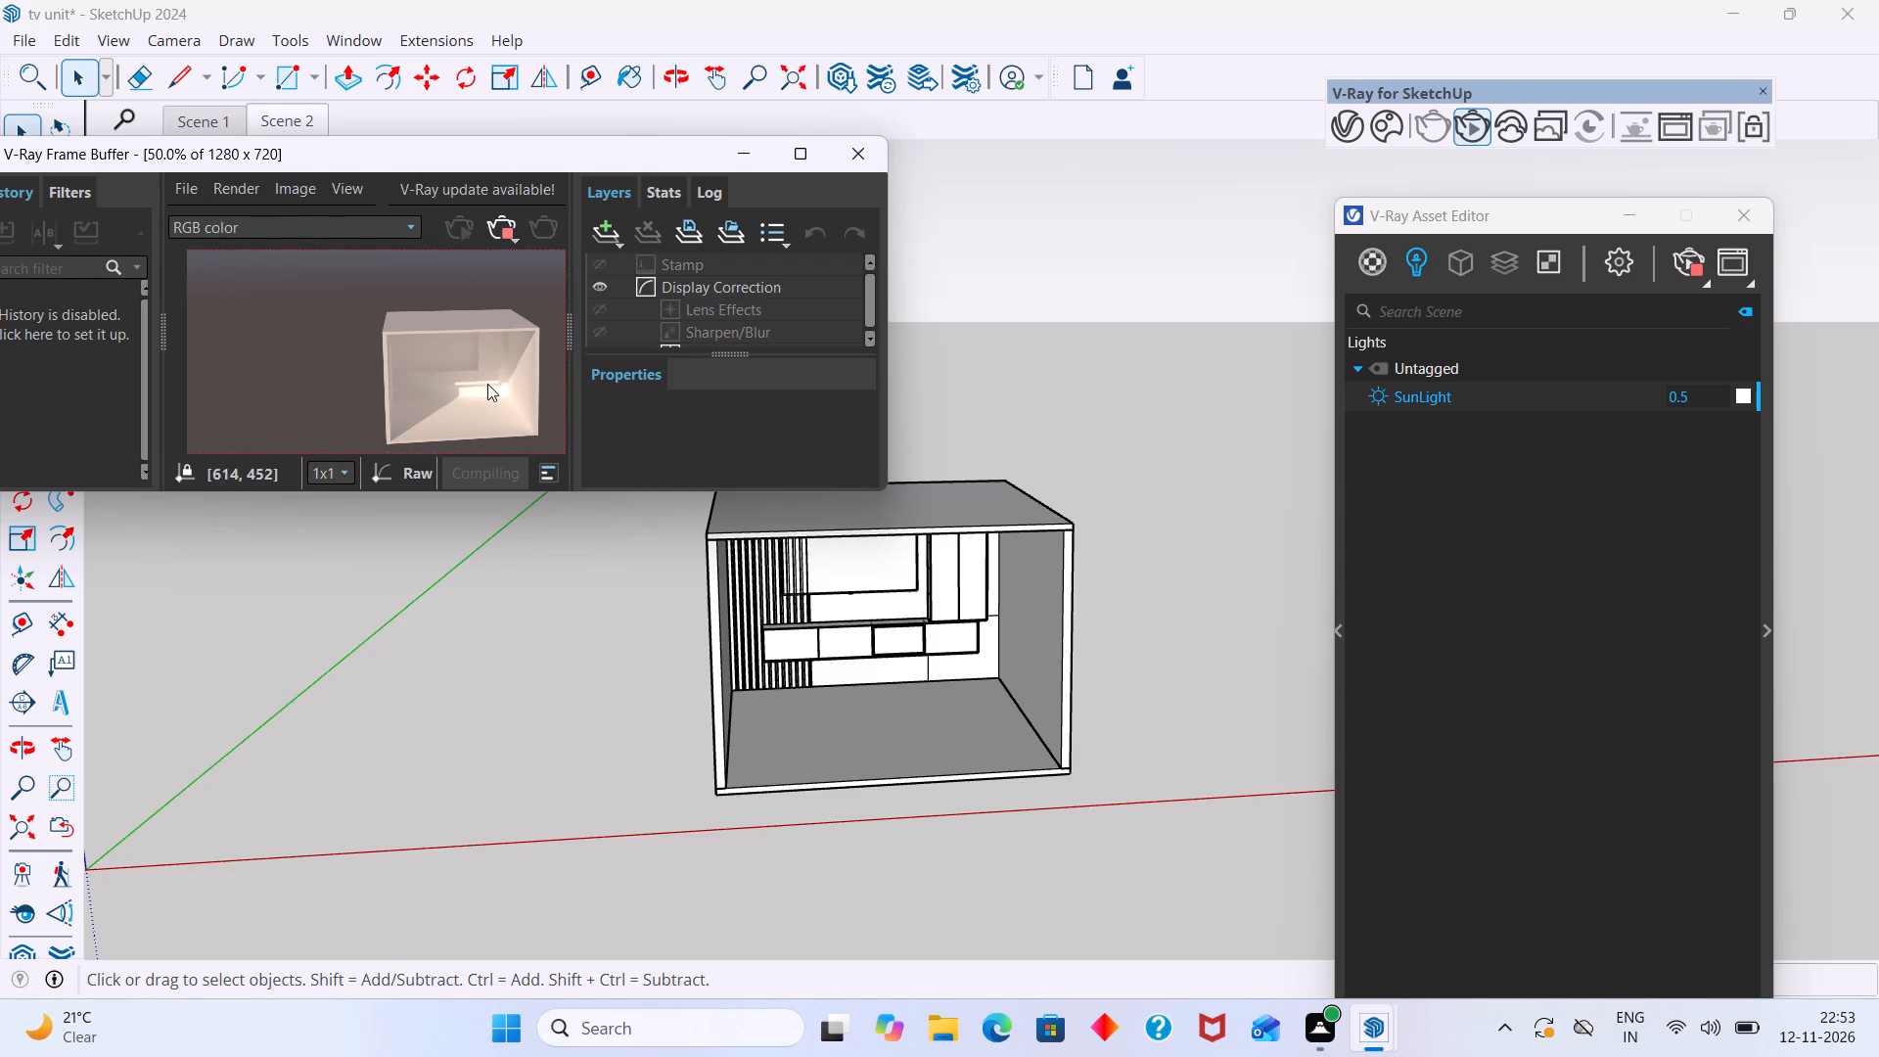
{"action": "middle_click_drag", "start_coordinate": [487, 384], "coordinate": [489, 384]}
{"action": "scroll", "coordinate": [884, 612], "scroll_direction": "up", "scroll_amount": 1}
{"action": "middle_click_drag", "start_coordinate": [888, 571], "coordinate": [884, 499]}
{"action": "scroll", "coordinate": [878, 519], "scroll_direction": "up", "scroll_amount": 2}
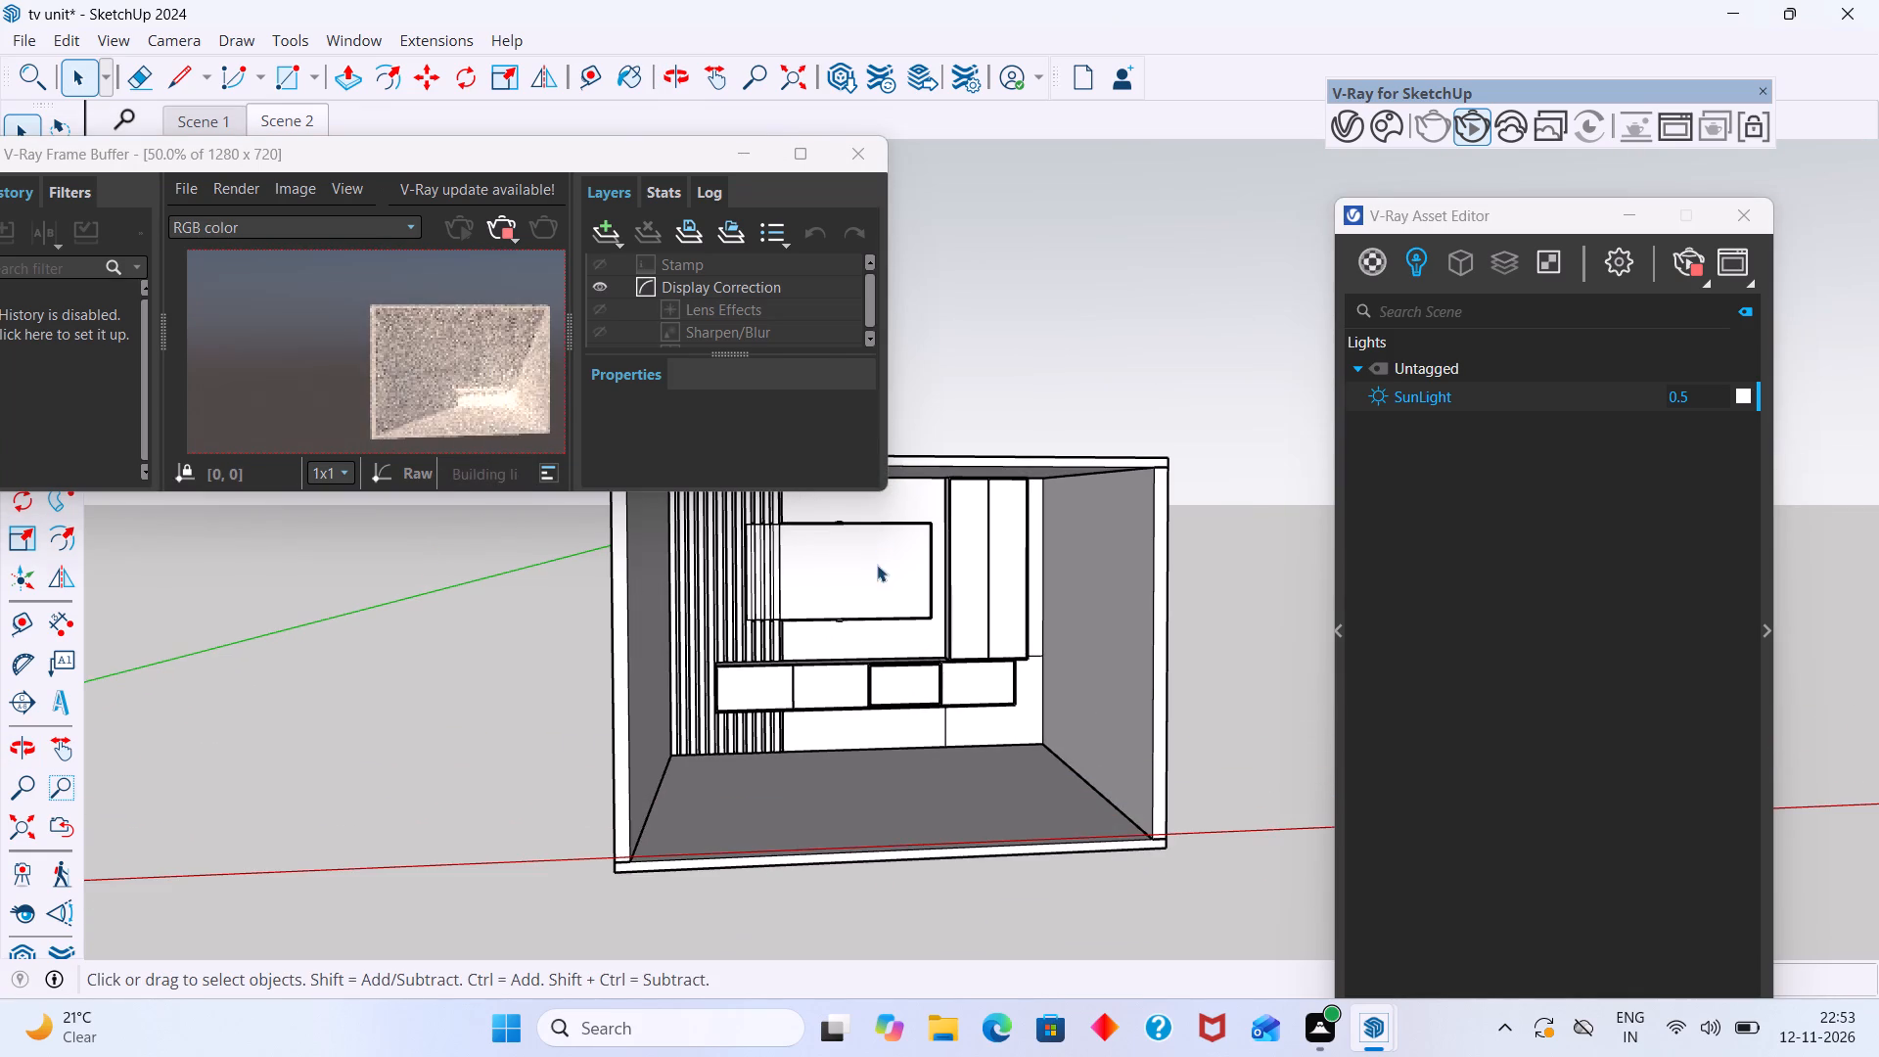
{"action": "scroll", "coordinate": [1166, 522], "scroll_direction": "down", "scroll_amount": 2}
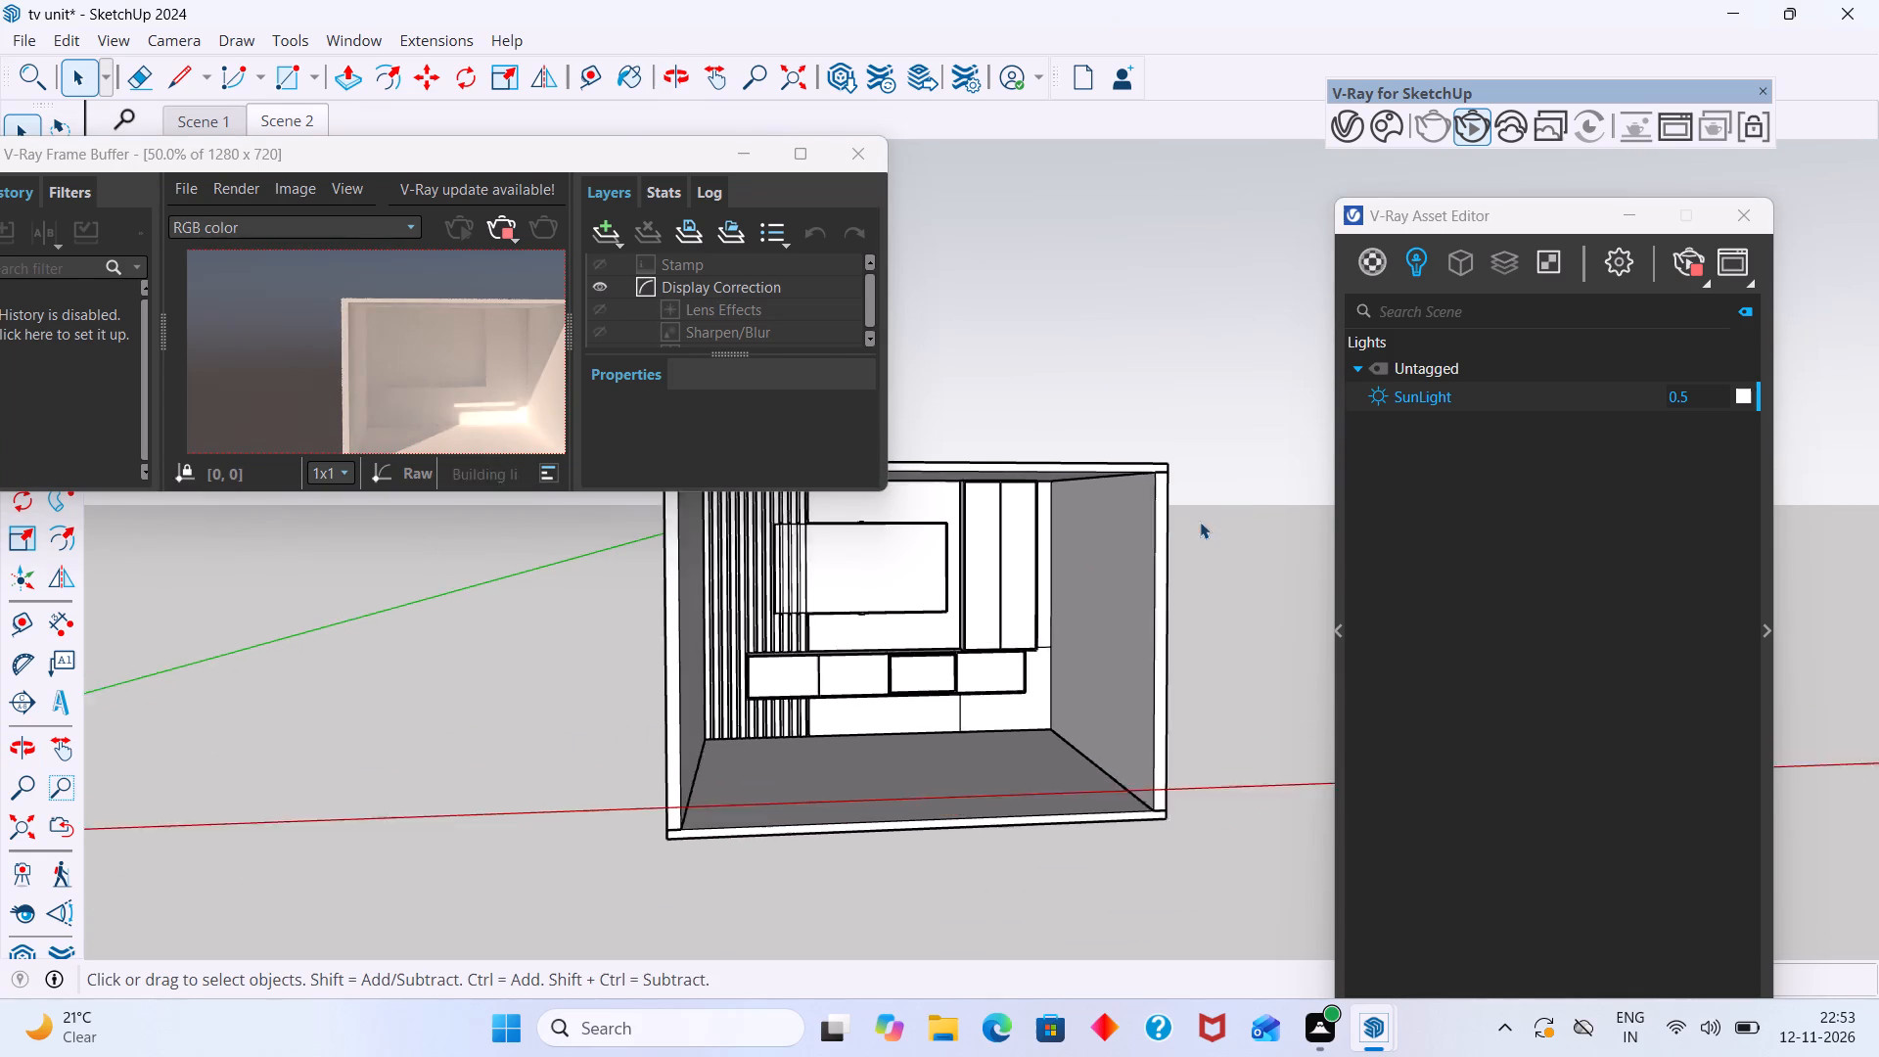
Move the V-Ray Asset Editor beside the room model so the whole window fits on screen.
{"action": "left_click_drag", "start_coordinate": [1422, 216], "coordinate": [1271, 158]}
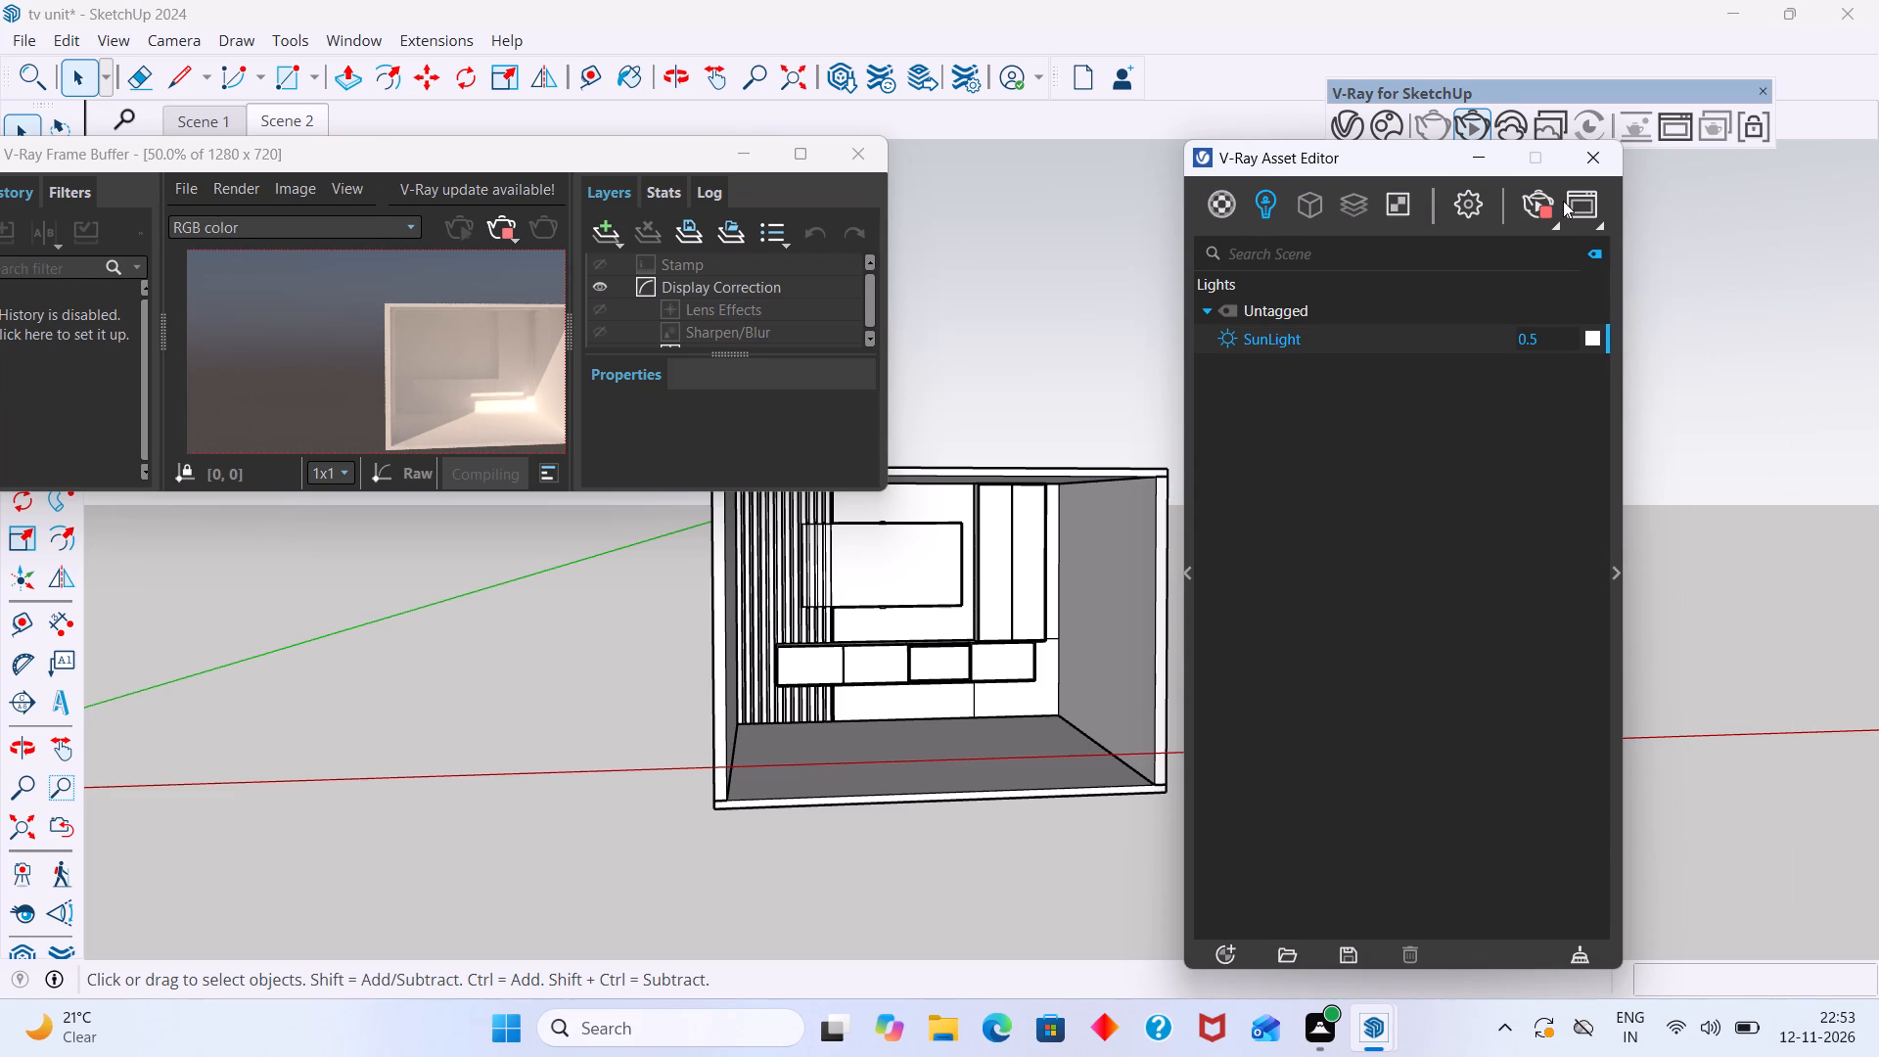
Activate the Paint Bucket tool for applying materials to the room model.
{"action": "key", "text": "b"}
{"action": "key", "text": "b"}
{"action": "scroll", "coordinate": [1021, 262], "scroll_direction": "down", "scroll_amount": 4}
{"action": "middle_click_drag", "start_coordinate": [937, 665], "coordinate": [936, 682]}
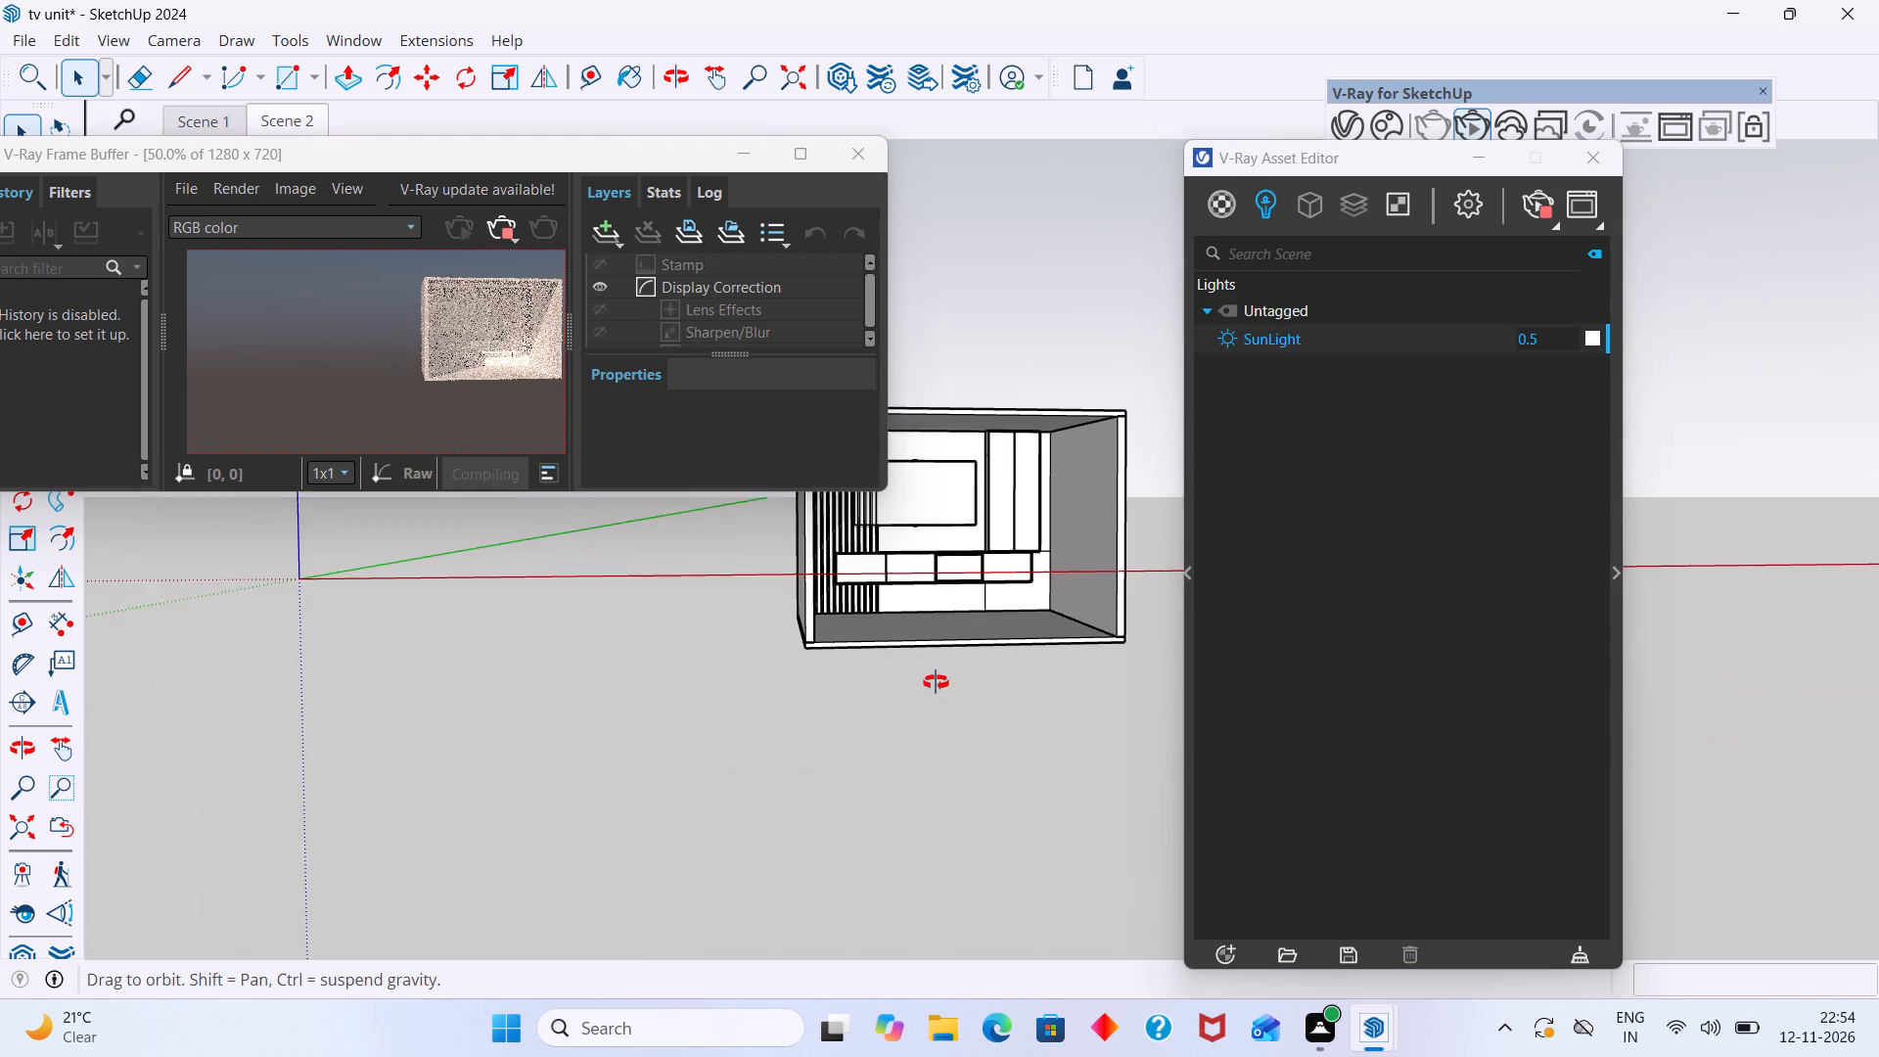
{"action": "middle_click_drag", "start_coordinate": [936, 682], "coordinate": [935, 697]}
{"action": "key", "text": "b"}
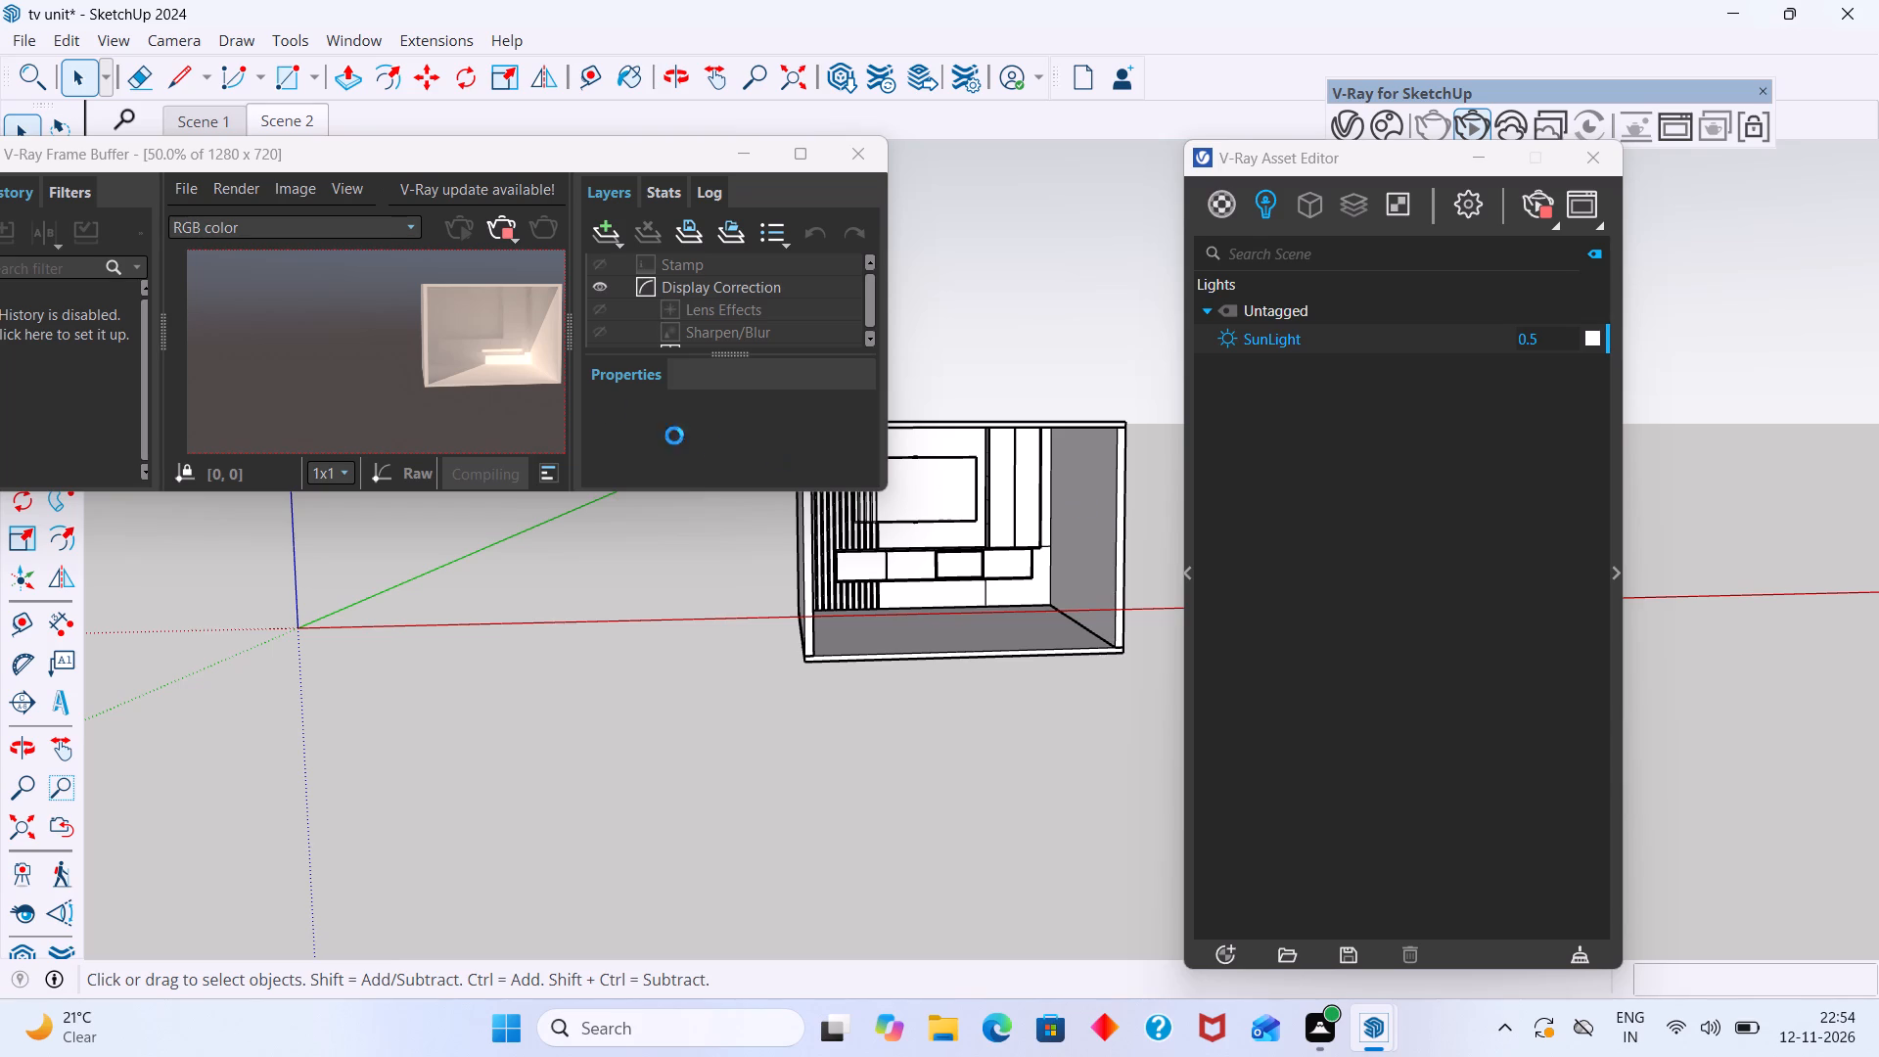
{"action": "scroll", "coordinate": [478, 350], "scroll_direction": "up", "scroll_amount": 3}
{"action": "scroll", "coordinate": [1037, 614], "scroll_direction": "up", "scroll_amount": 7}
{"action": "middle_click_drag", "start_coordinate": [1024, 620], "coordinate": [1061, 671]}
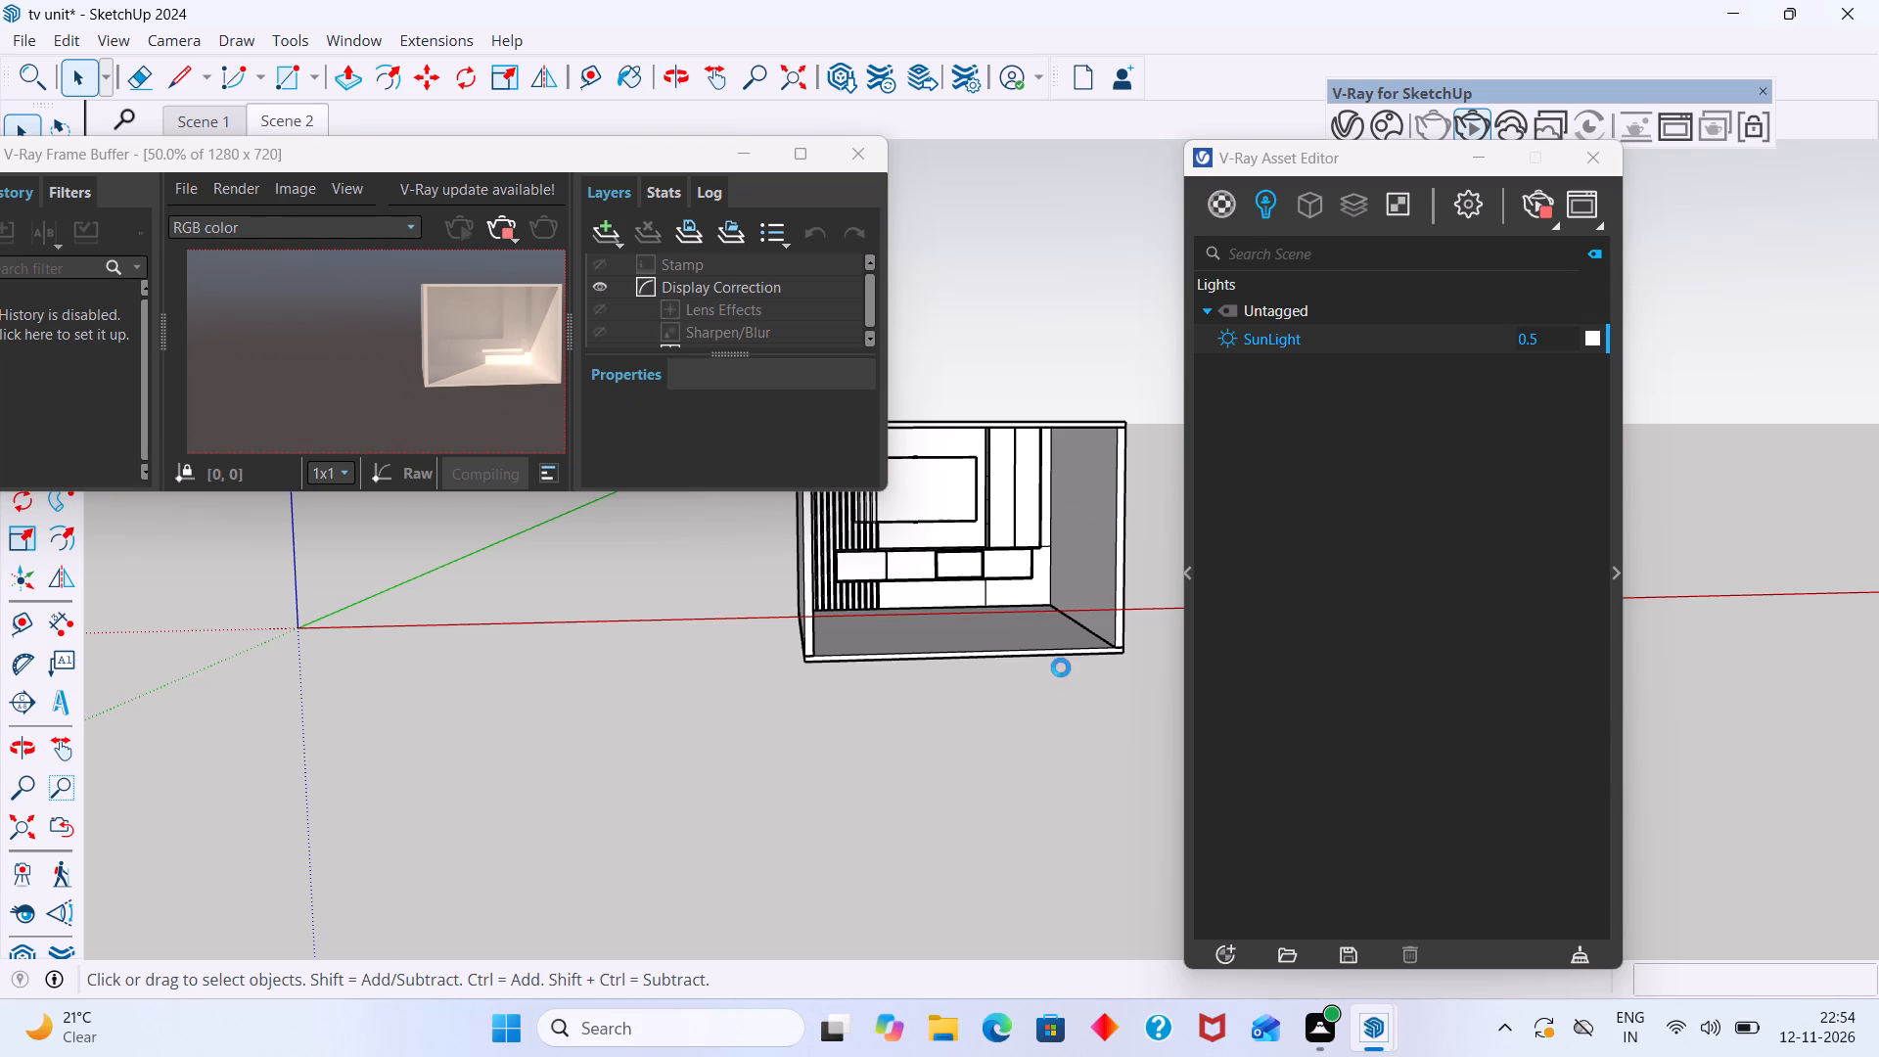
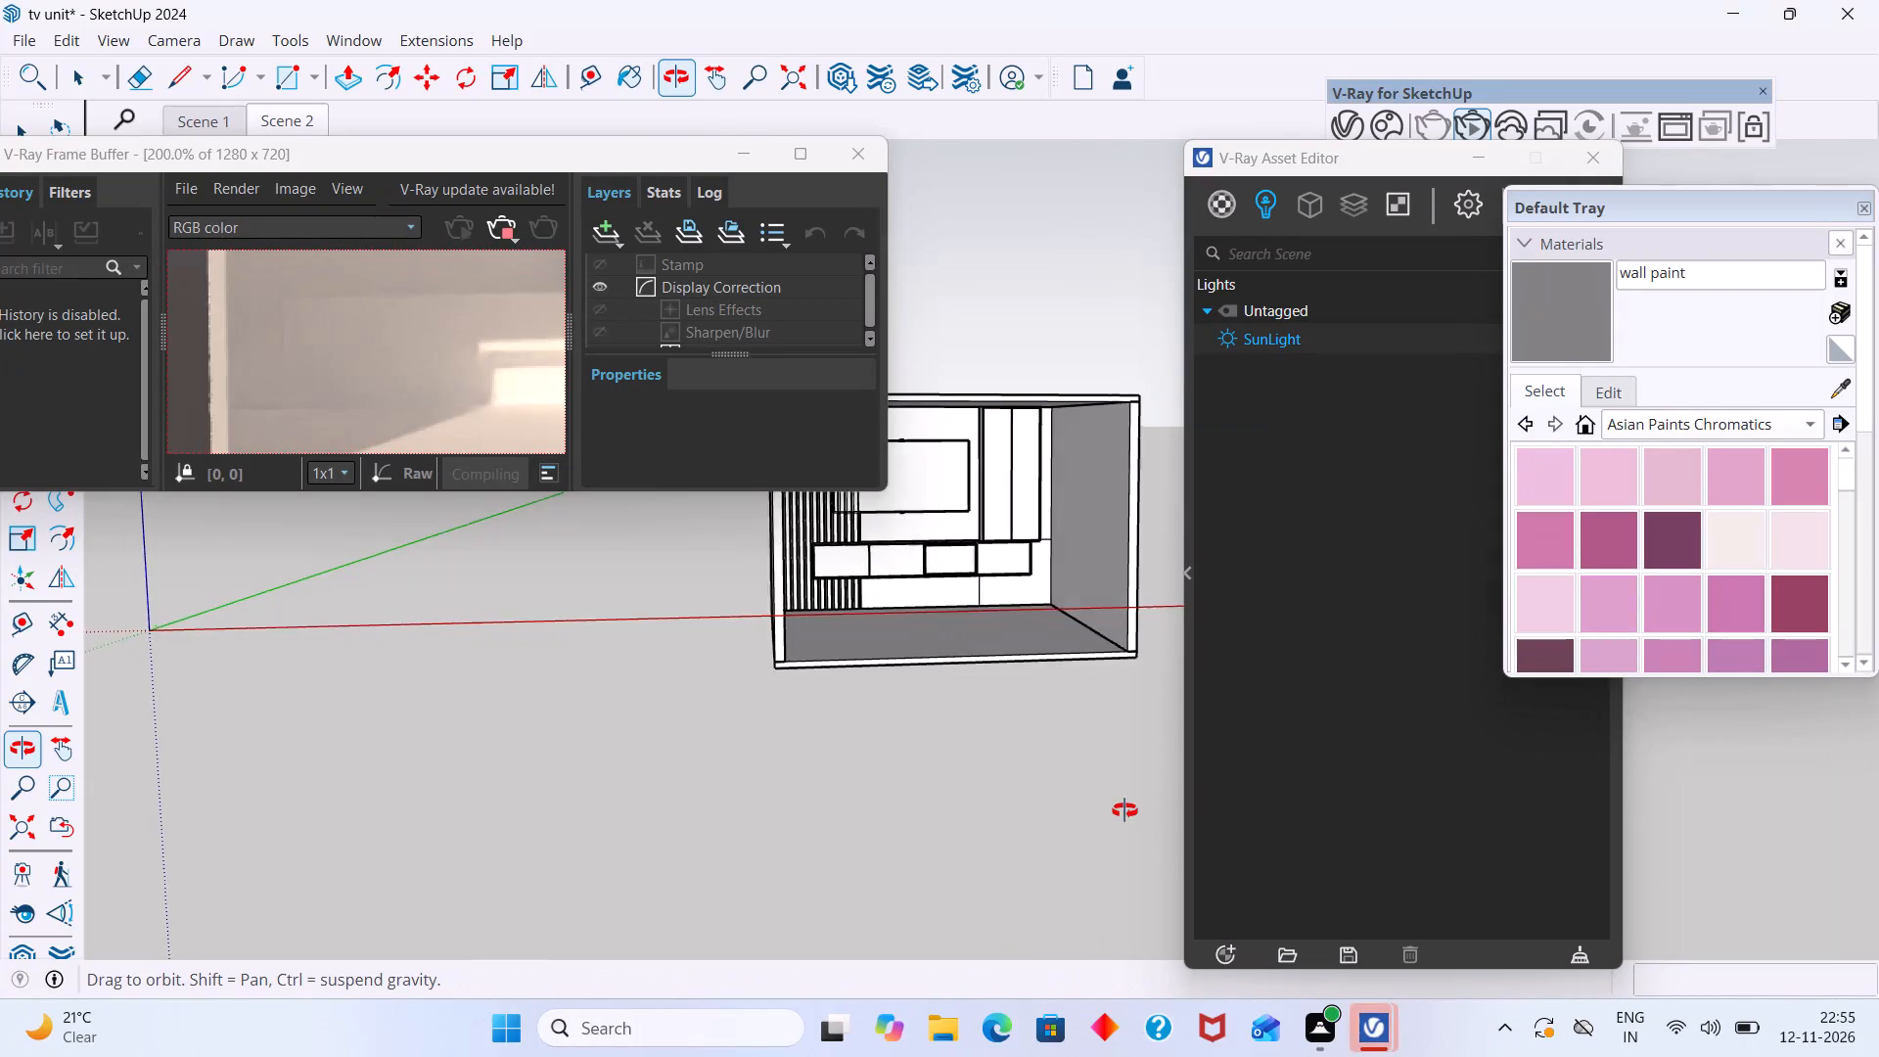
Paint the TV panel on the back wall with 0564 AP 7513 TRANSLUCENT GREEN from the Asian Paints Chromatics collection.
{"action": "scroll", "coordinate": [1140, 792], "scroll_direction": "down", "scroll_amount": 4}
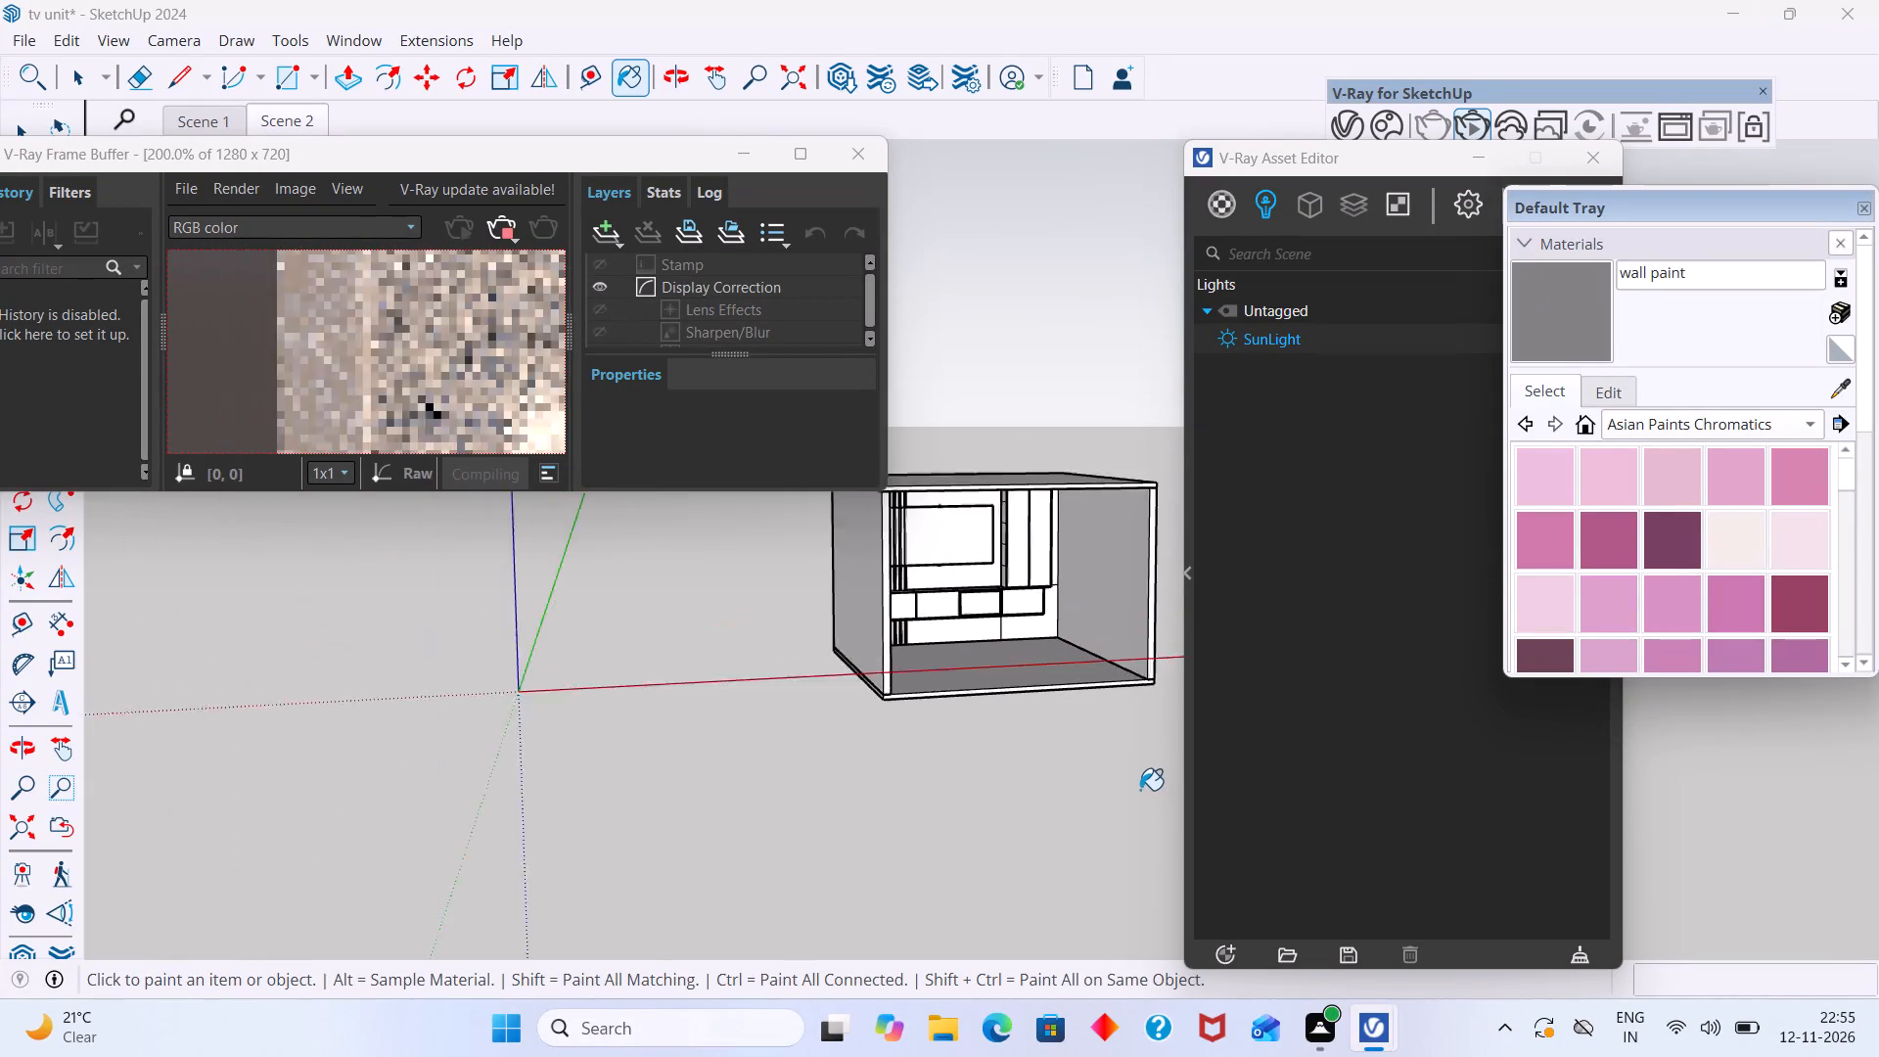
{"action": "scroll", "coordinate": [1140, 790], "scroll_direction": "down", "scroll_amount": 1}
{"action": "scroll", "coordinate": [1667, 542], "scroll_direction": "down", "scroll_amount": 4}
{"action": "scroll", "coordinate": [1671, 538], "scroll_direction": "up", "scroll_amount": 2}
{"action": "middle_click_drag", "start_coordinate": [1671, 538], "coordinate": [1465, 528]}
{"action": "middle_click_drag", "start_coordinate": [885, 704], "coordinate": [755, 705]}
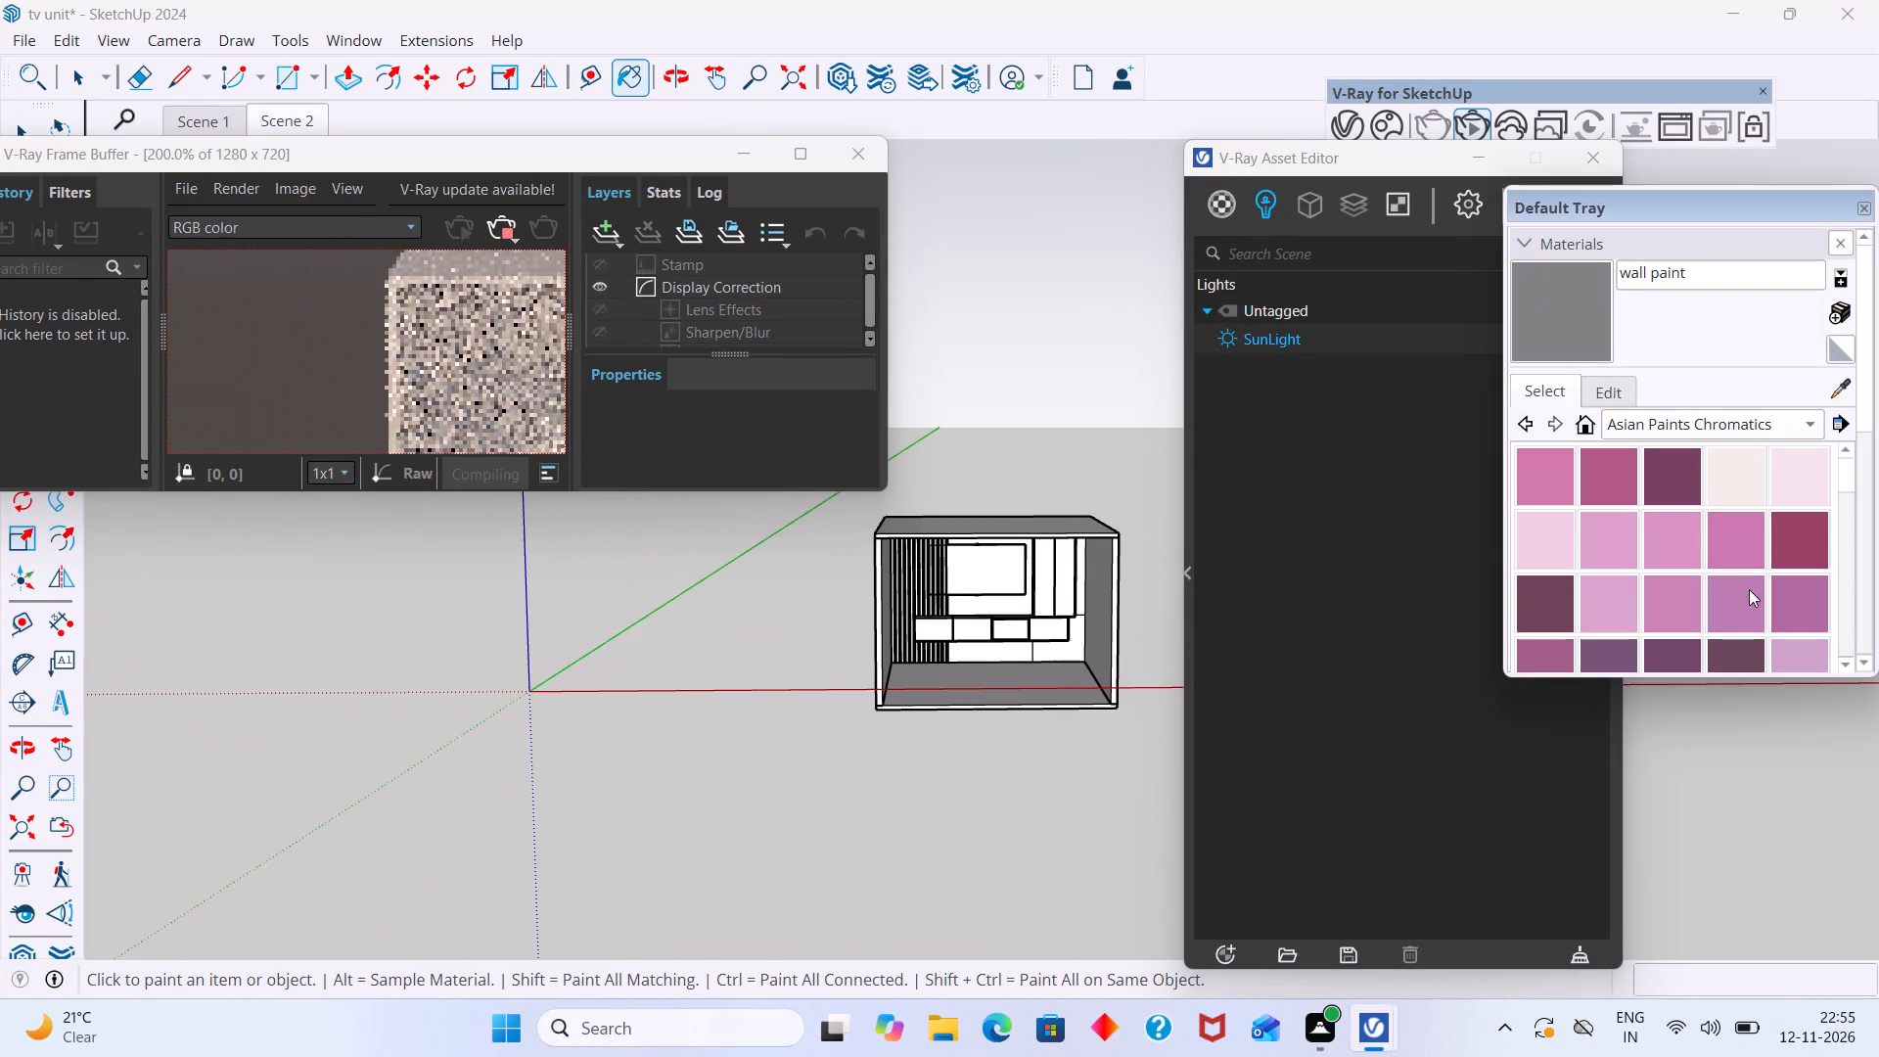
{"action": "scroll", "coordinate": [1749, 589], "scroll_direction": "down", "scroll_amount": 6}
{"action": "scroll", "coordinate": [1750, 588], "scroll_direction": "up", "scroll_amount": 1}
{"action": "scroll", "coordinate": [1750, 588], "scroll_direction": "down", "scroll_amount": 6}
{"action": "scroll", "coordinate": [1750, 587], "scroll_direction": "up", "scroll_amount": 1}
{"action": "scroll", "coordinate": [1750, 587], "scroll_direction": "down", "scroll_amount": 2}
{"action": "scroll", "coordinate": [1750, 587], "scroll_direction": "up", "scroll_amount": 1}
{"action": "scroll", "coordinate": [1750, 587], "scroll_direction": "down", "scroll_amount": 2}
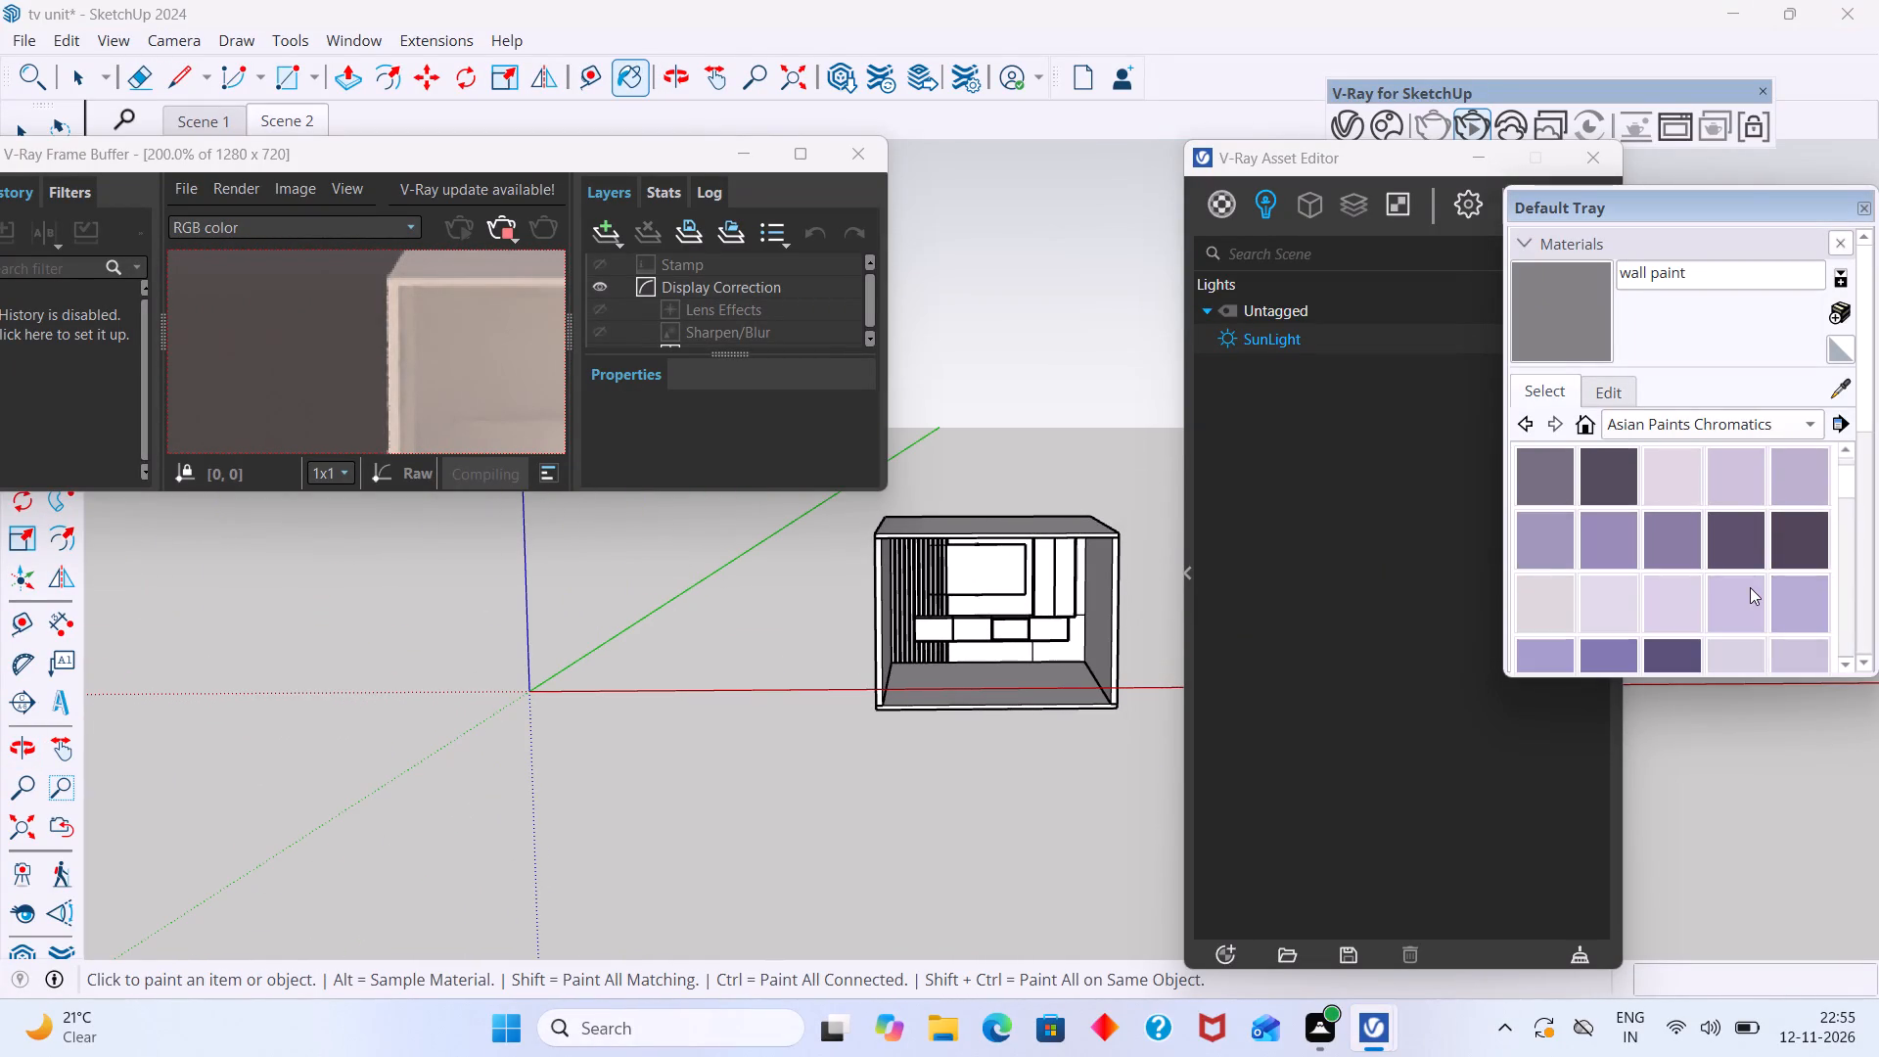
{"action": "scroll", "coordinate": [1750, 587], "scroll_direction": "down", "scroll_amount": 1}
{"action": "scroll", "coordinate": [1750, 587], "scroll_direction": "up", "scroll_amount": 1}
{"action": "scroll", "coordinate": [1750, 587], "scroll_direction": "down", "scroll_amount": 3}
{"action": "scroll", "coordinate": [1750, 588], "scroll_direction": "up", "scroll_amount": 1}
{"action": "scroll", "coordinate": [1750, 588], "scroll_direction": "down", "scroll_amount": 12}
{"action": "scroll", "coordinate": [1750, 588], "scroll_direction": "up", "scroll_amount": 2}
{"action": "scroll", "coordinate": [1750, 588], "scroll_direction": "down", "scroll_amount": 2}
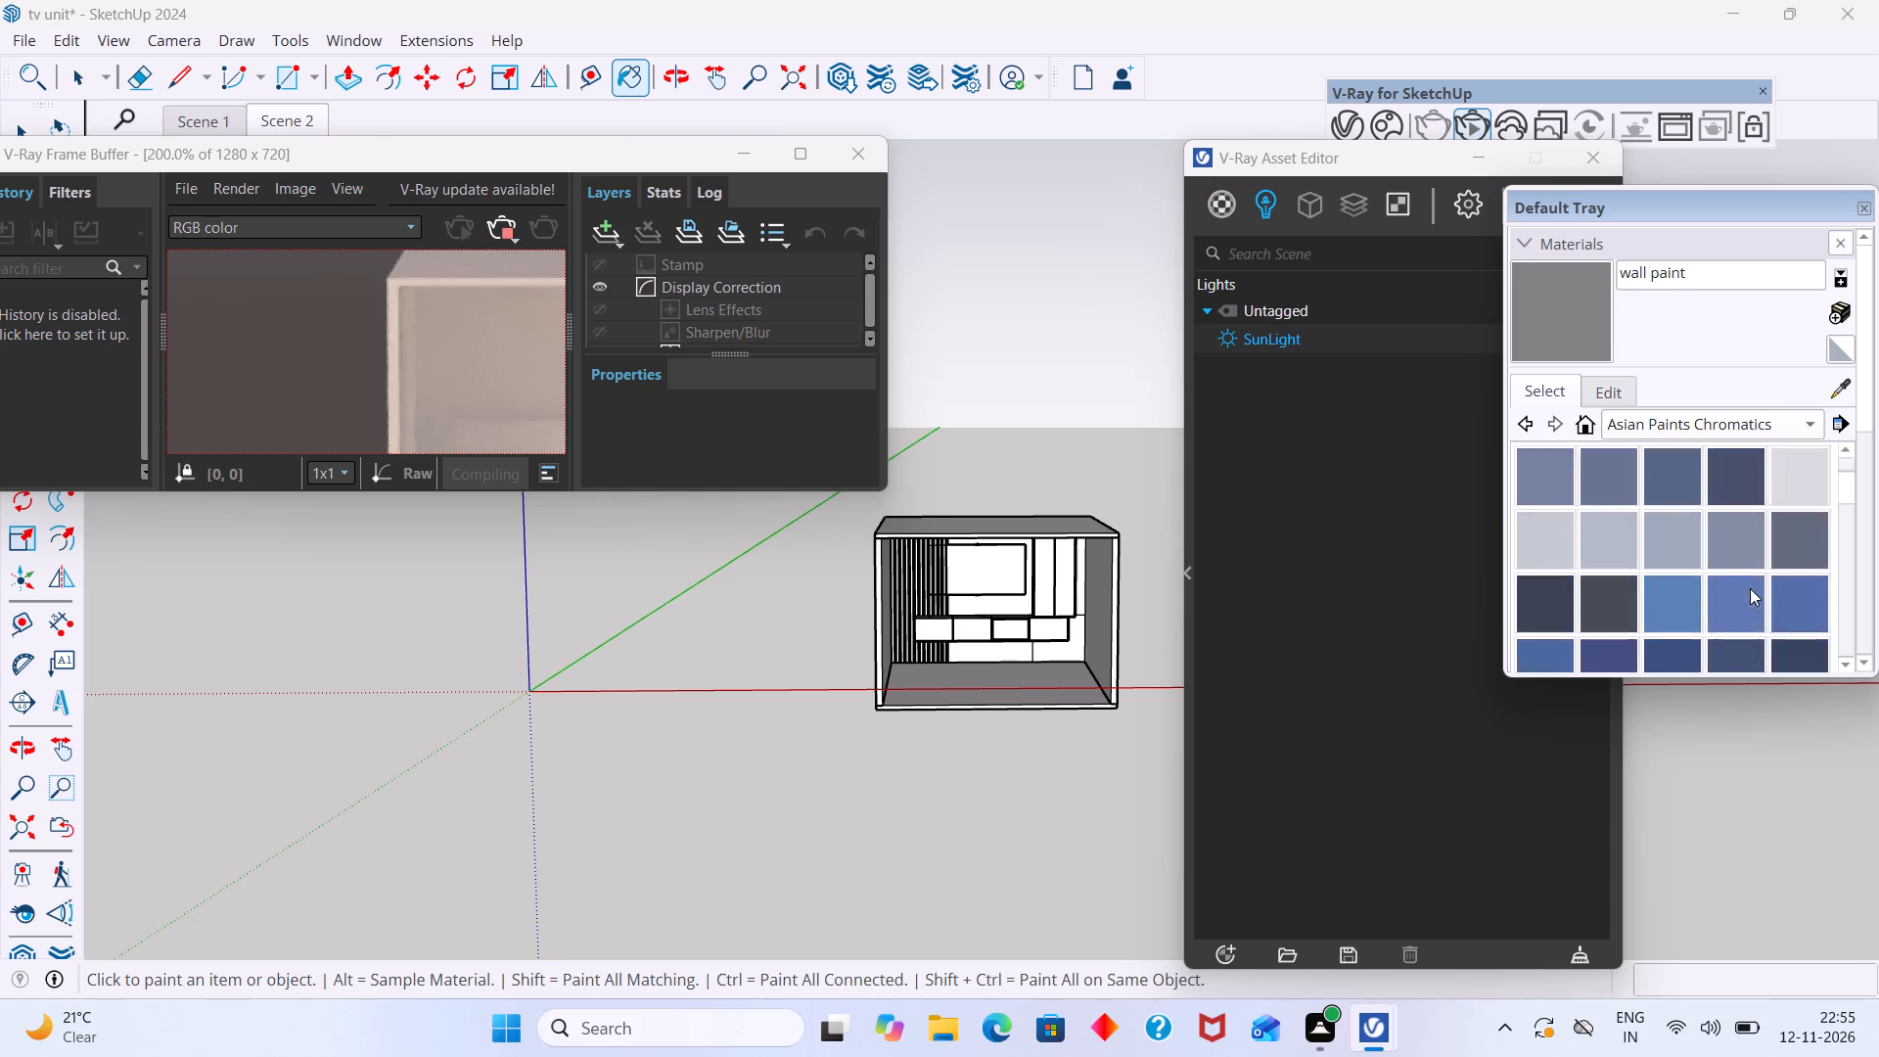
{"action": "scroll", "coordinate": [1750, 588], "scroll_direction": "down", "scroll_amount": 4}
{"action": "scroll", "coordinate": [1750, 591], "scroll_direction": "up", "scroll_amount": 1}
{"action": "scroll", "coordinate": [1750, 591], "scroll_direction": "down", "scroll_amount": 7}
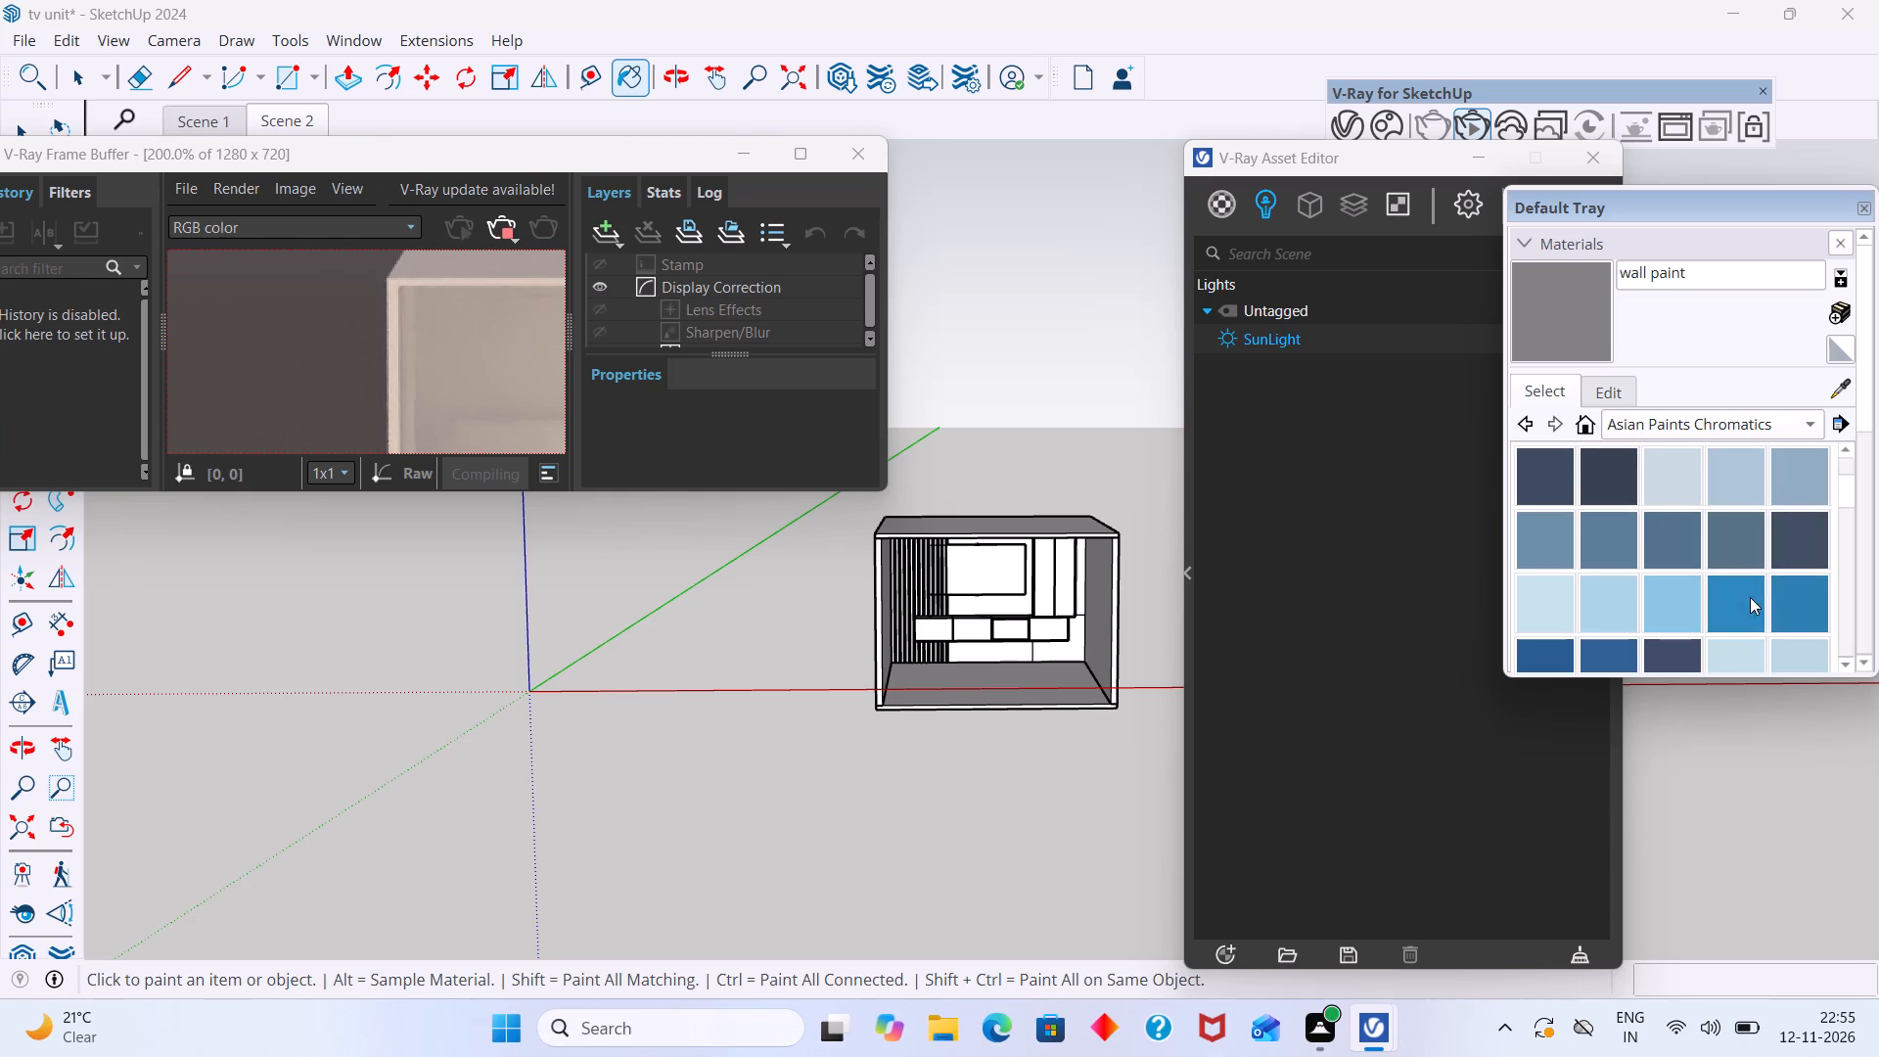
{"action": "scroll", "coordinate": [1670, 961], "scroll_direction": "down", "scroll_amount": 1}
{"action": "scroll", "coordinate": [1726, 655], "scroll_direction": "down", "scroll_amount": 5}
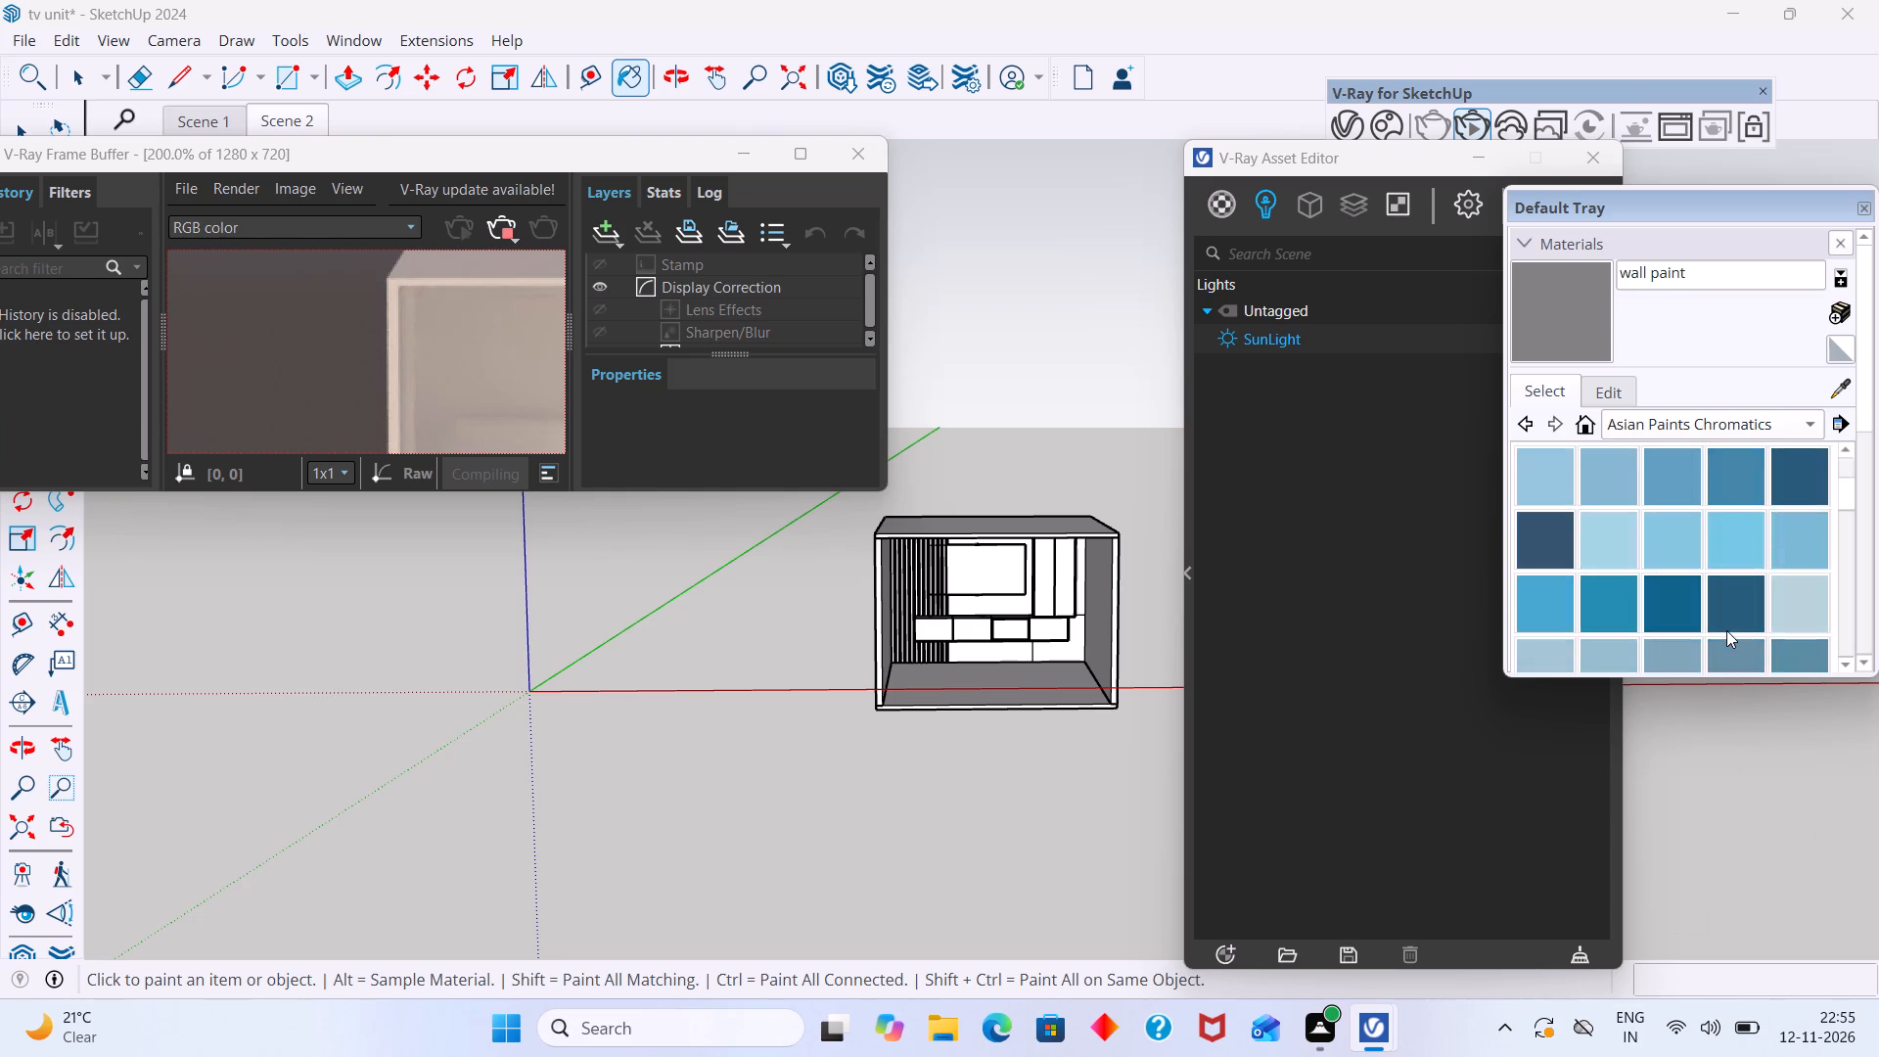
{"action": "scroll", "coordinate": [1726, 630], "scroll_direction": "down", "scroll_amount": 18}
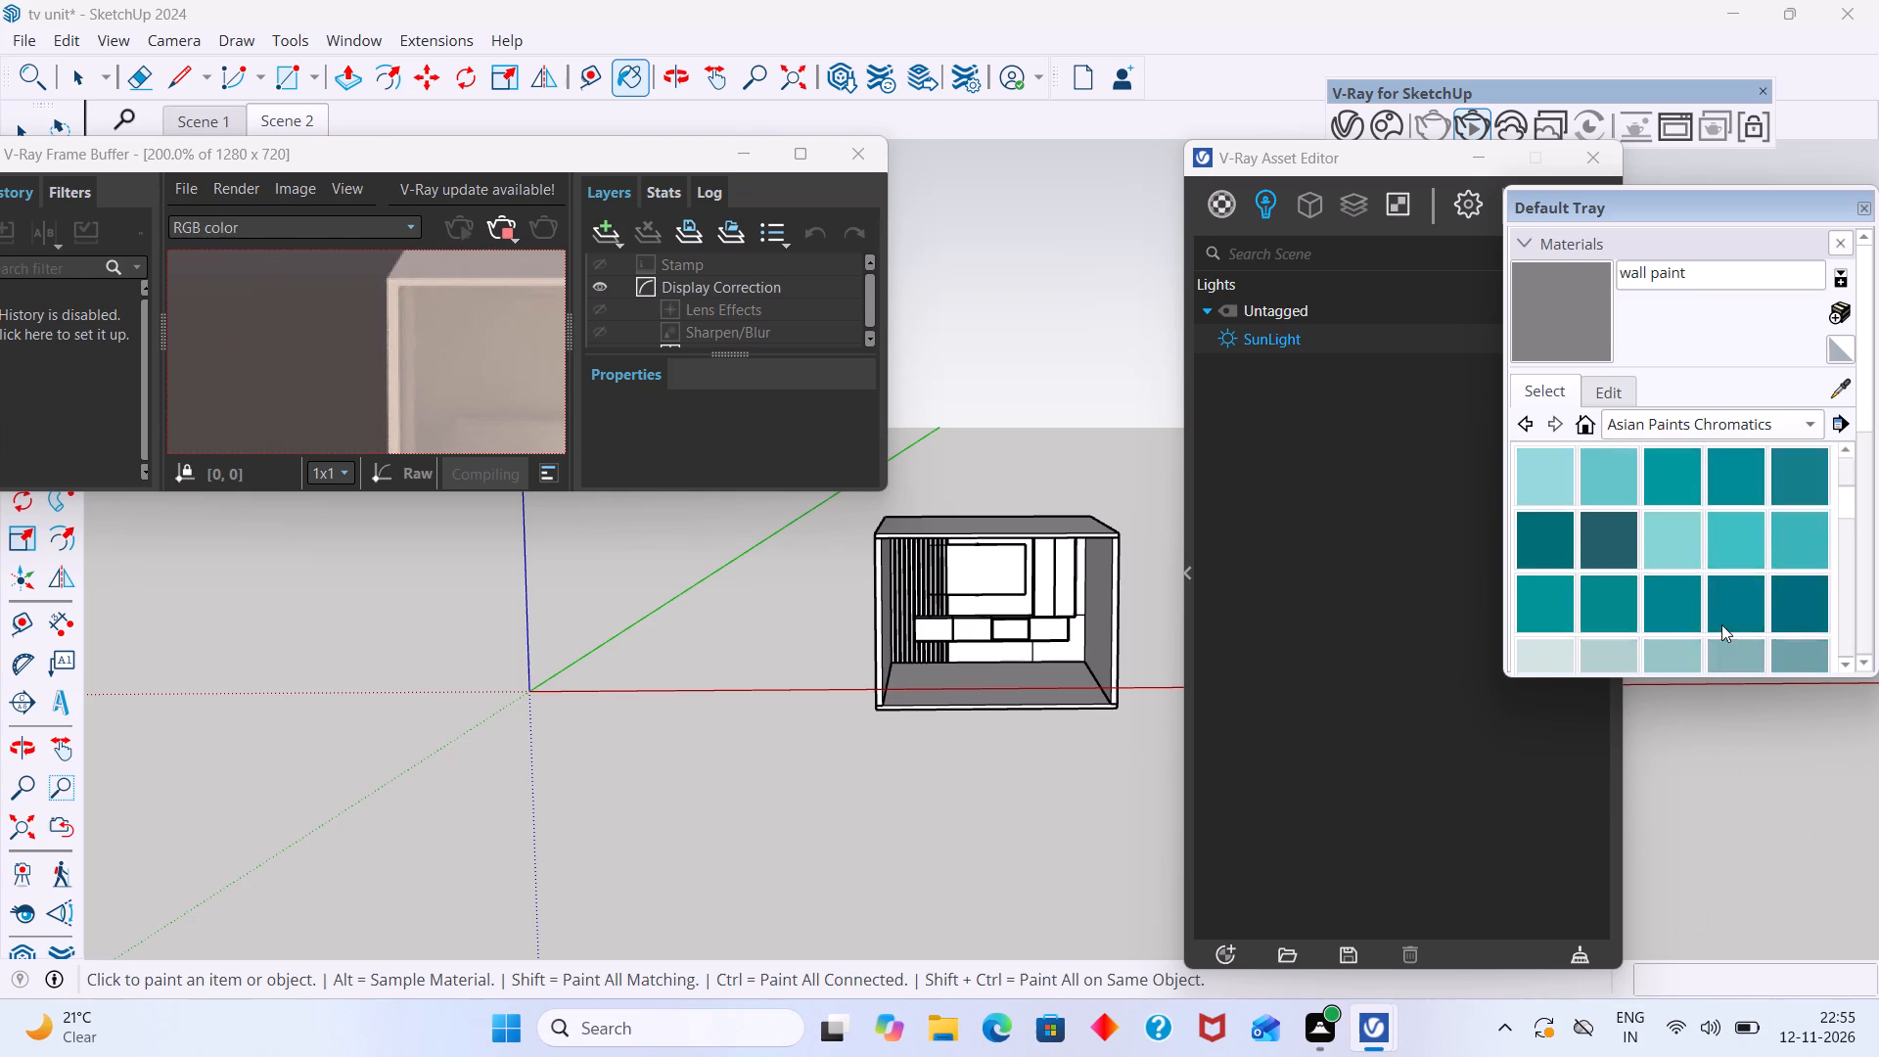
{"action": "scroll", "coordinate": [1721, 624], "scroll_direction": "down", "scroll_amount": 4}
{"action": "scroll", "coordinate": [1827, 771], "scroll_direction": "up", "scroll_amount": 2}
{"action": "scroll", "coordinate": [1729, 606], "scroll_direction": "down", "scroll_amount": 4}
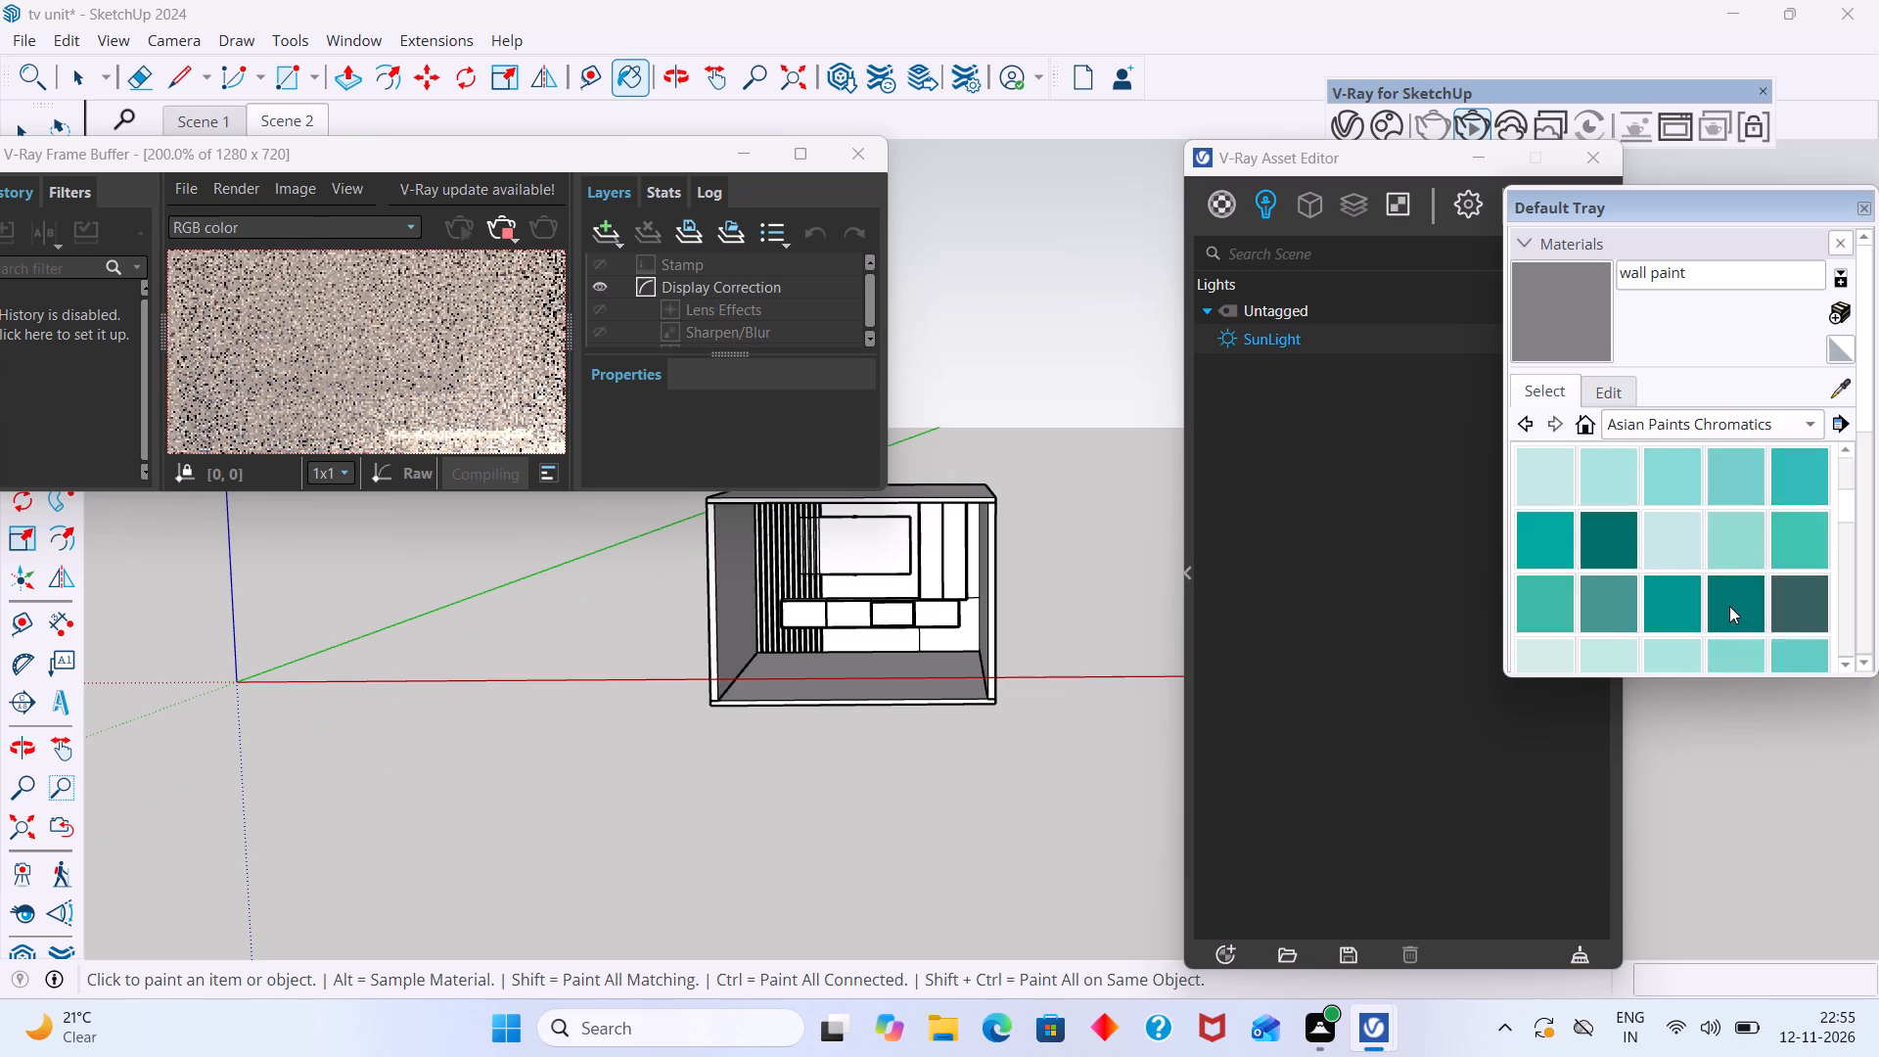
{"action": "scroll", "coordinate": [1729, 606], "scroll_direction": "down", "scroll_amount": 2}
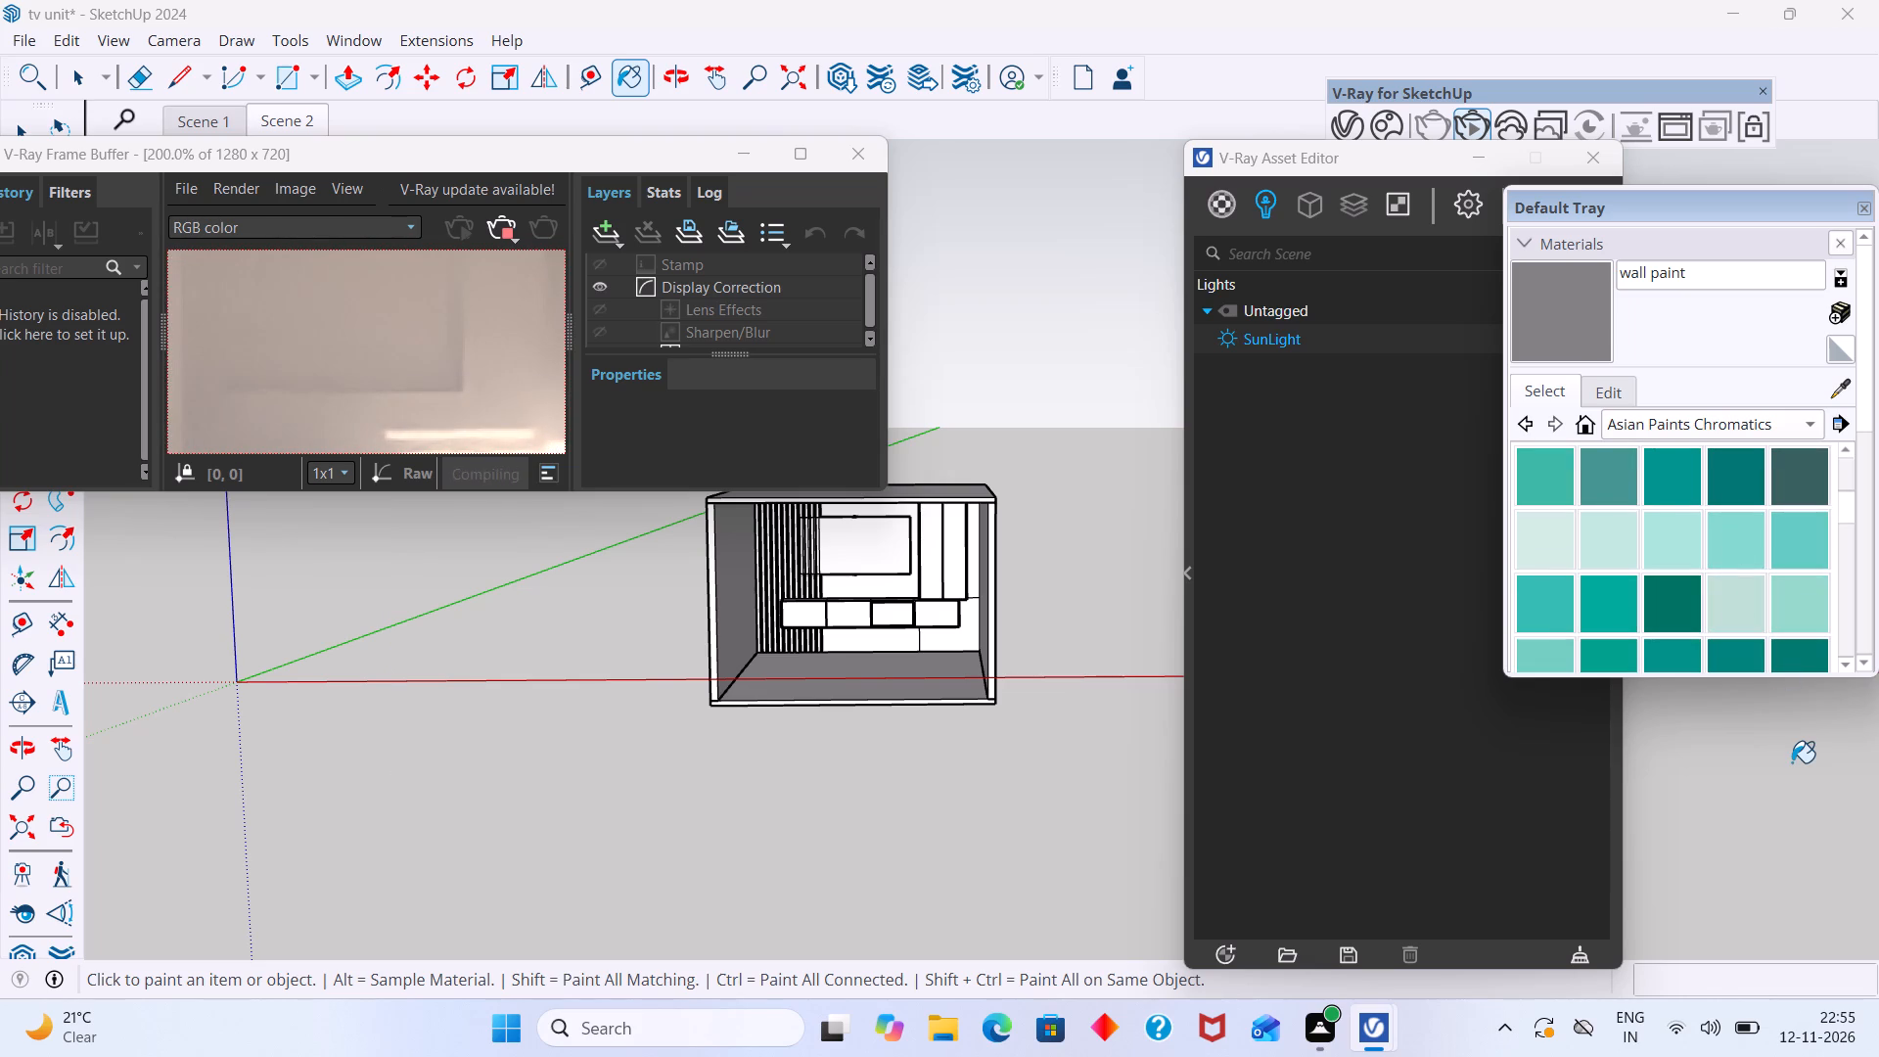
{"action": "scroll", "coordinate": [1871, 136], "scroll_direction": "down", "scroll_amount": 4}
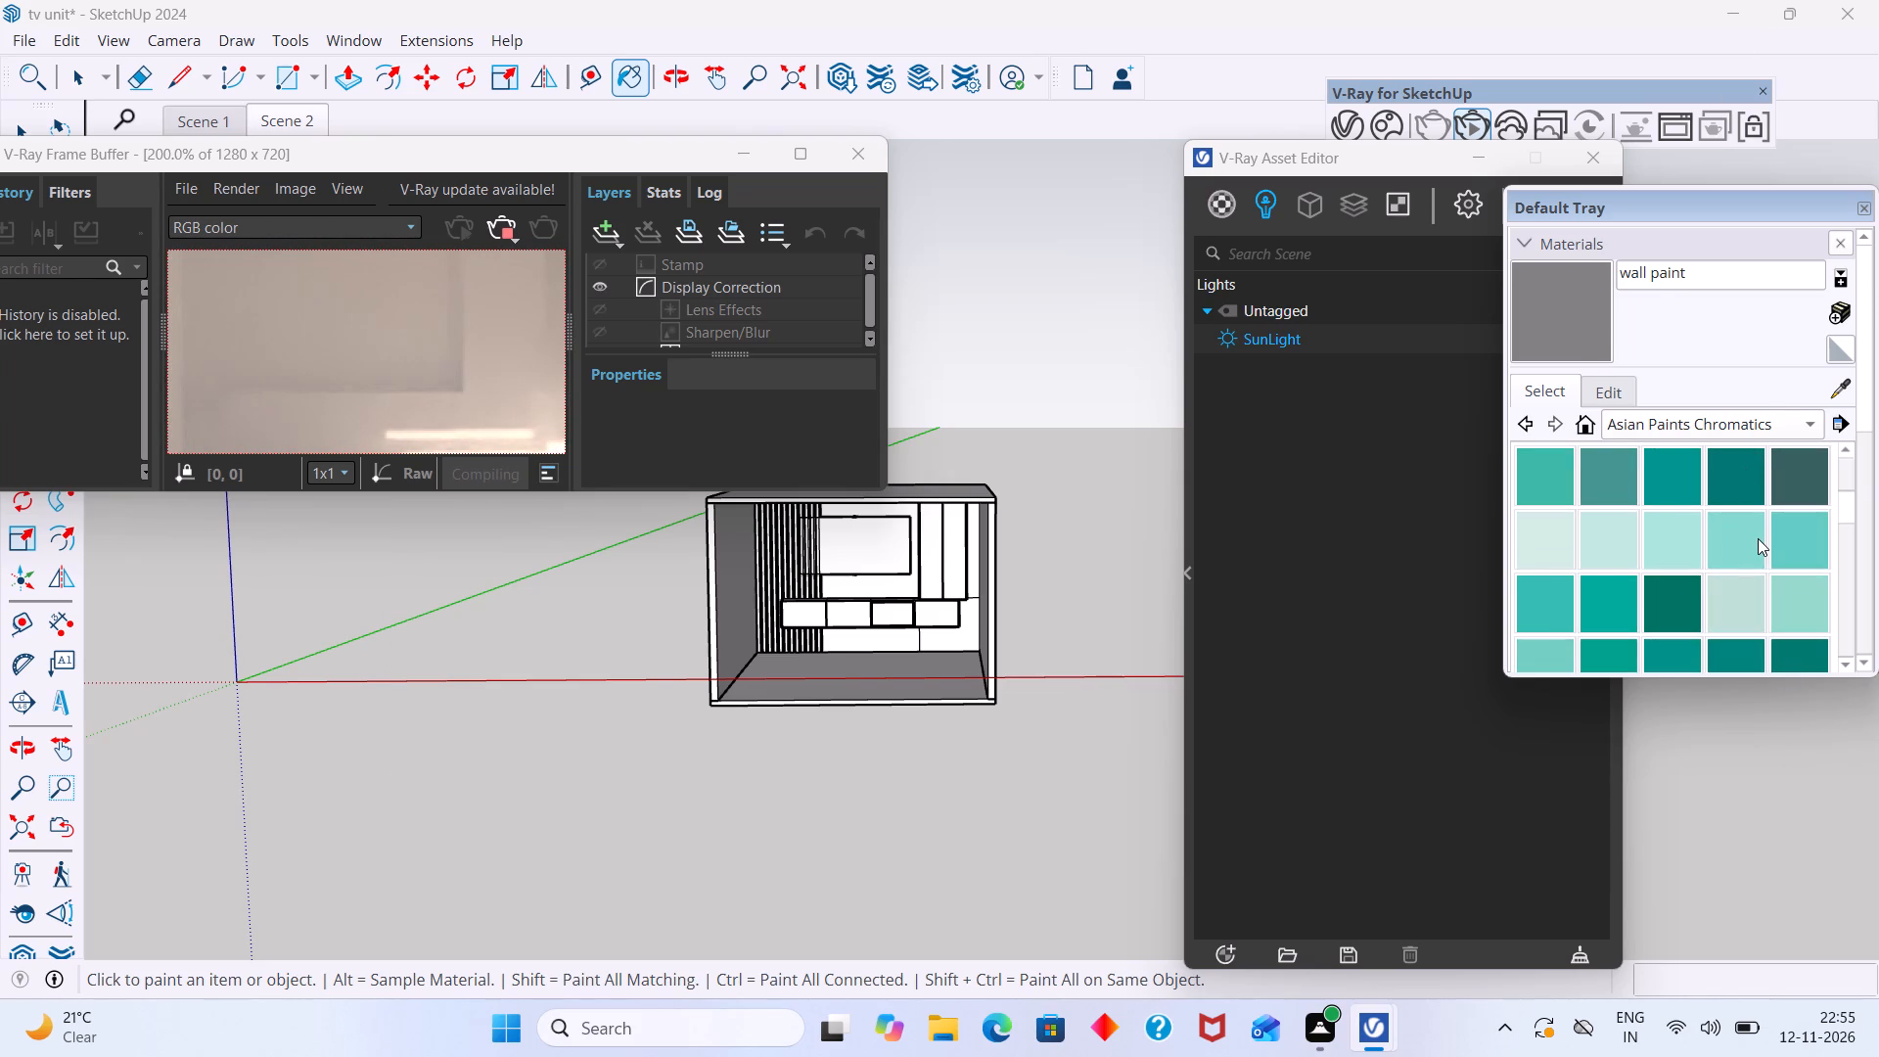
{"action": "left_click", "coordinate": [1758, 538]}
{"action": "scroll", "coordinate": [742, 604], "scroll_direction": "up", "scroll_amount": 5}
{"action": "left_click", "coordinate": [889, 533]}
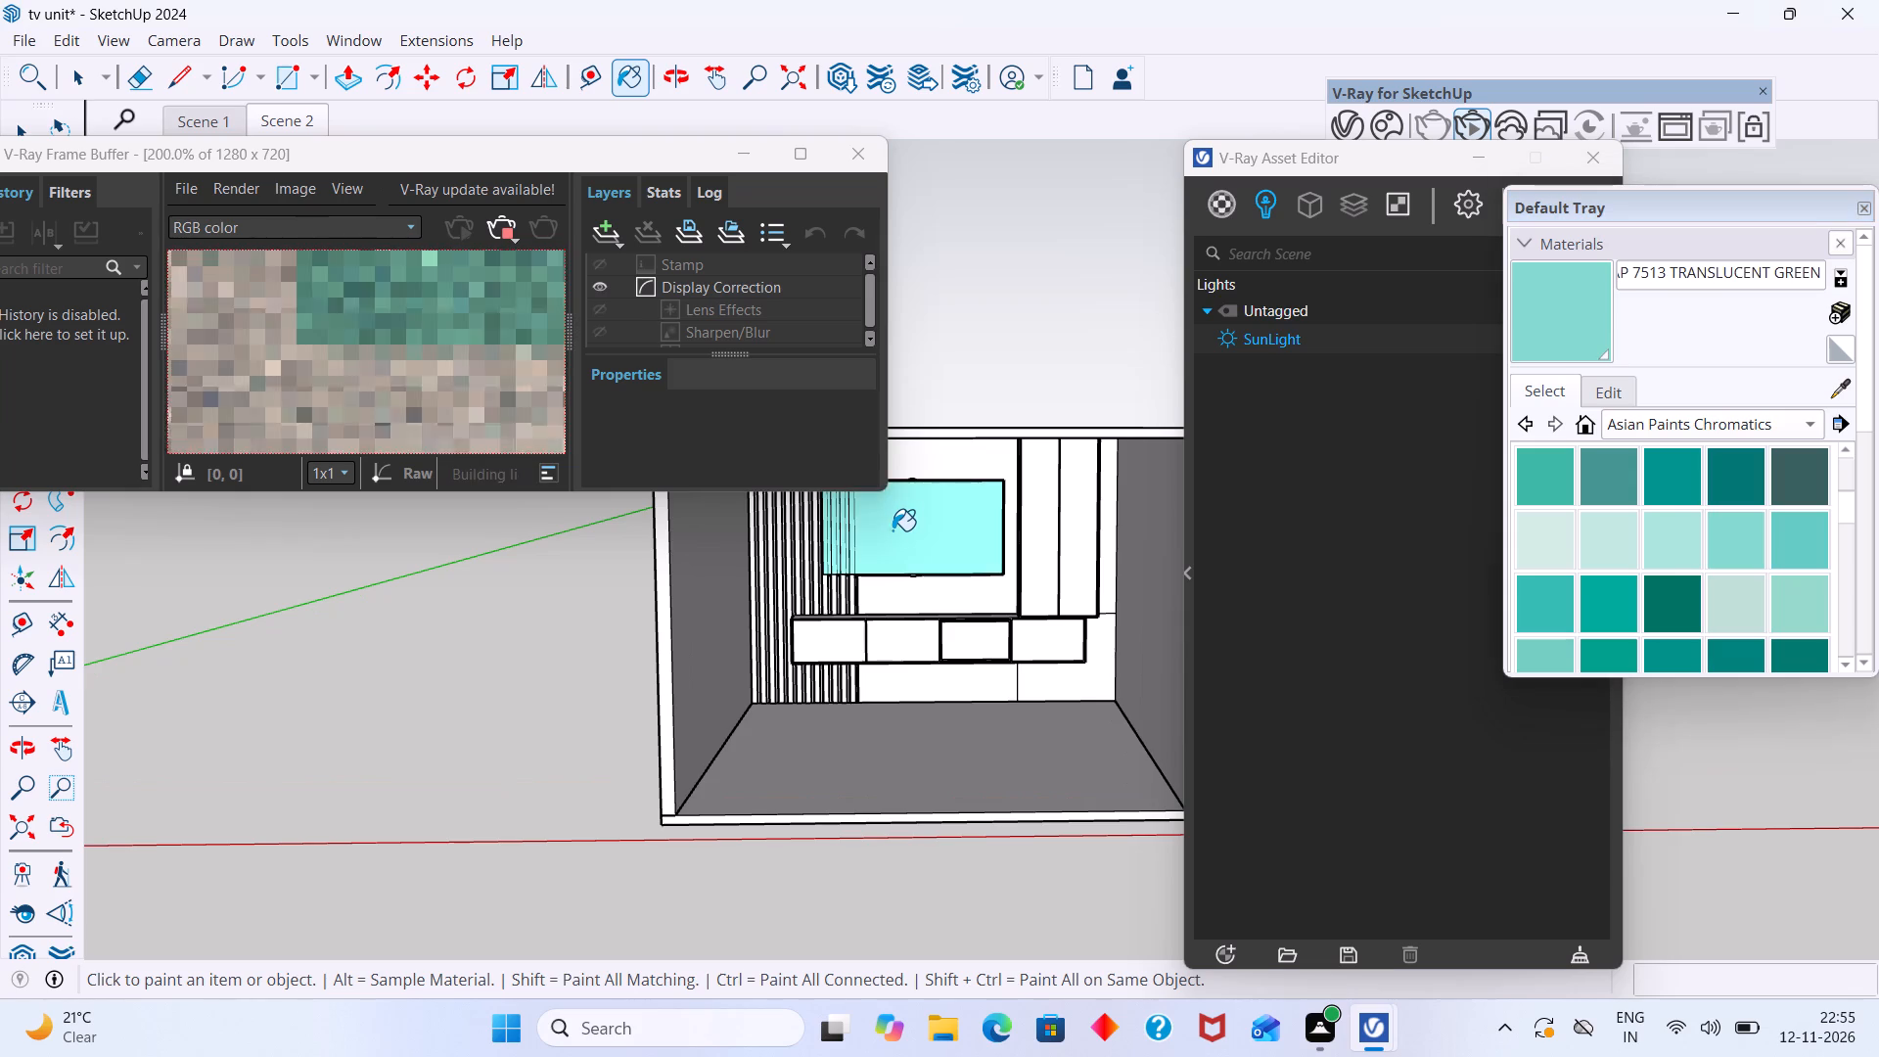
Examine the green TV panel in the live render, viewing both the whole room and the panel up close.
{"action": "scroll", "coordinate": [896, 528], "scroll_direction": "down", "scroll_amount": 5}
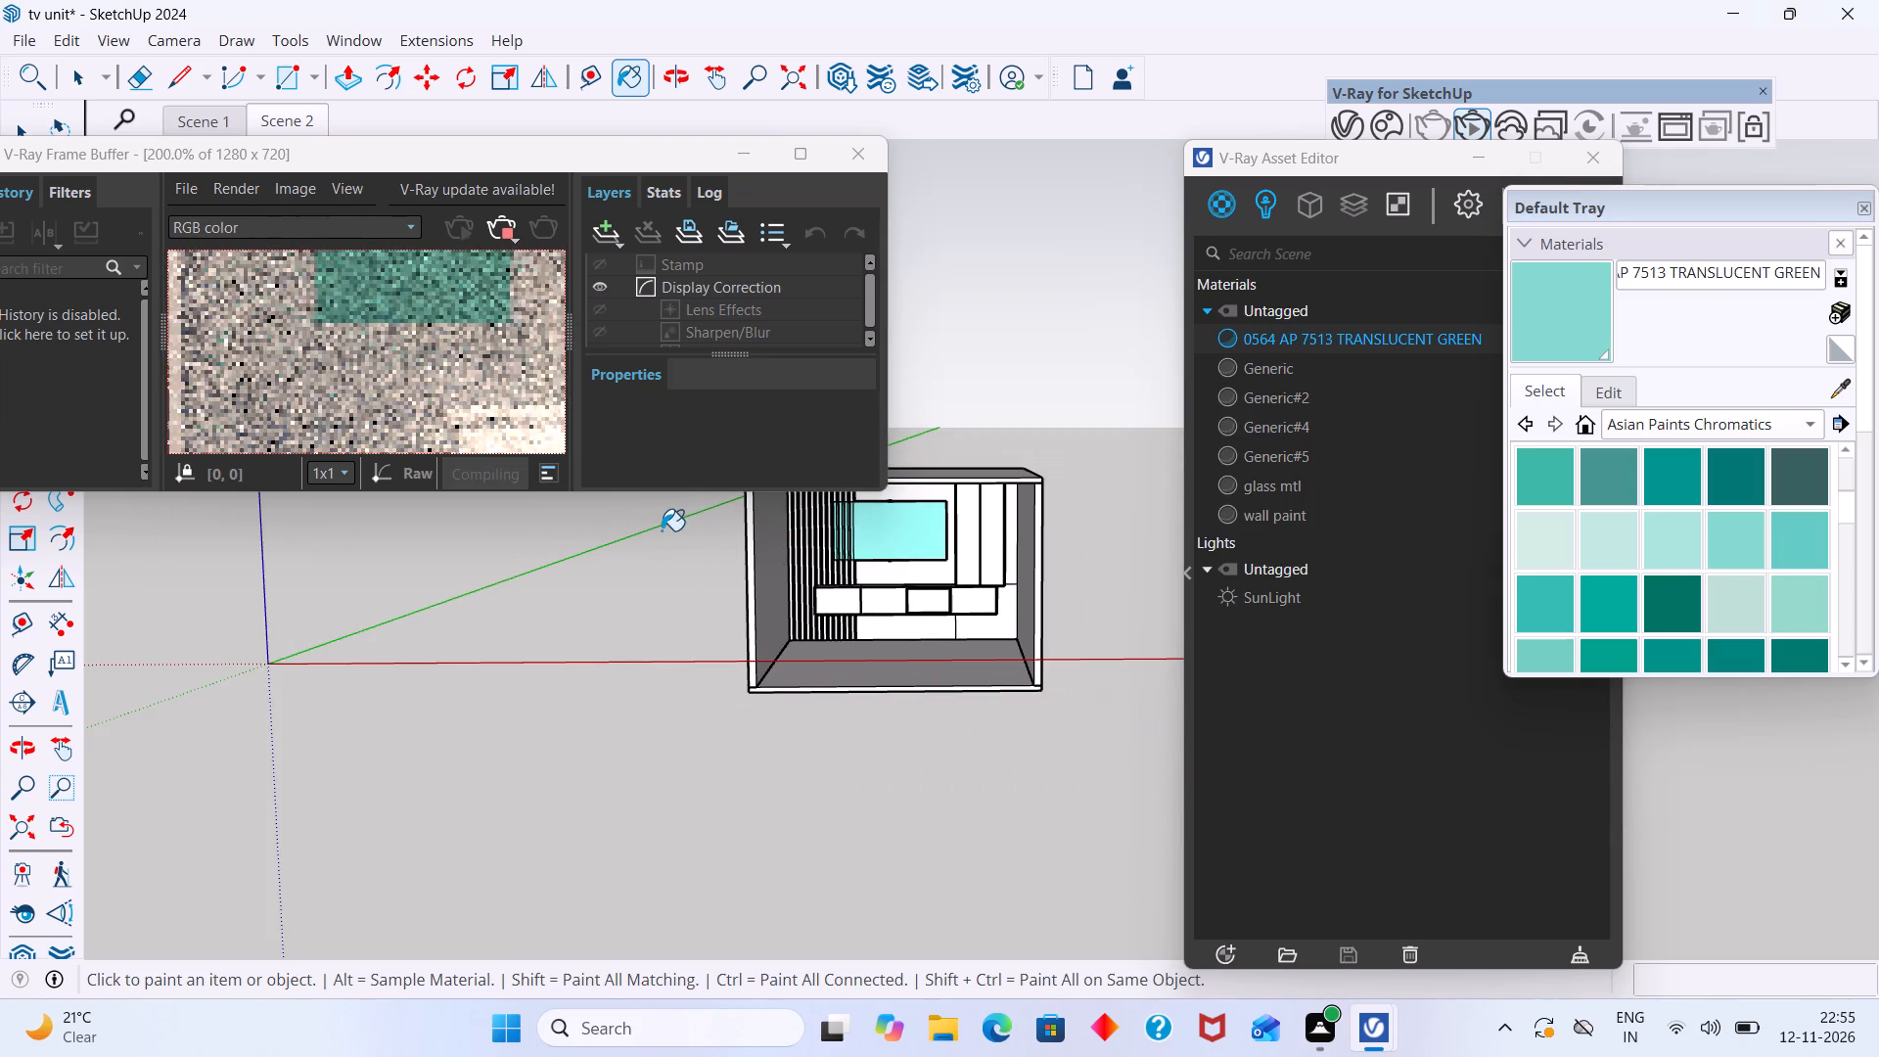
{"action": "scroll", "coordinate": [662, 528], "scroll_direction": "down", "scroll_amount": 2}
{"action": "middle_click_drag", "start_coordinate": [516, 427], "coordinate": [550, 475], "text": "shift"}
{"action": "scroll", "coordinate": [476, 347], "scroll_direction": "down", "scroll_amount": 2}
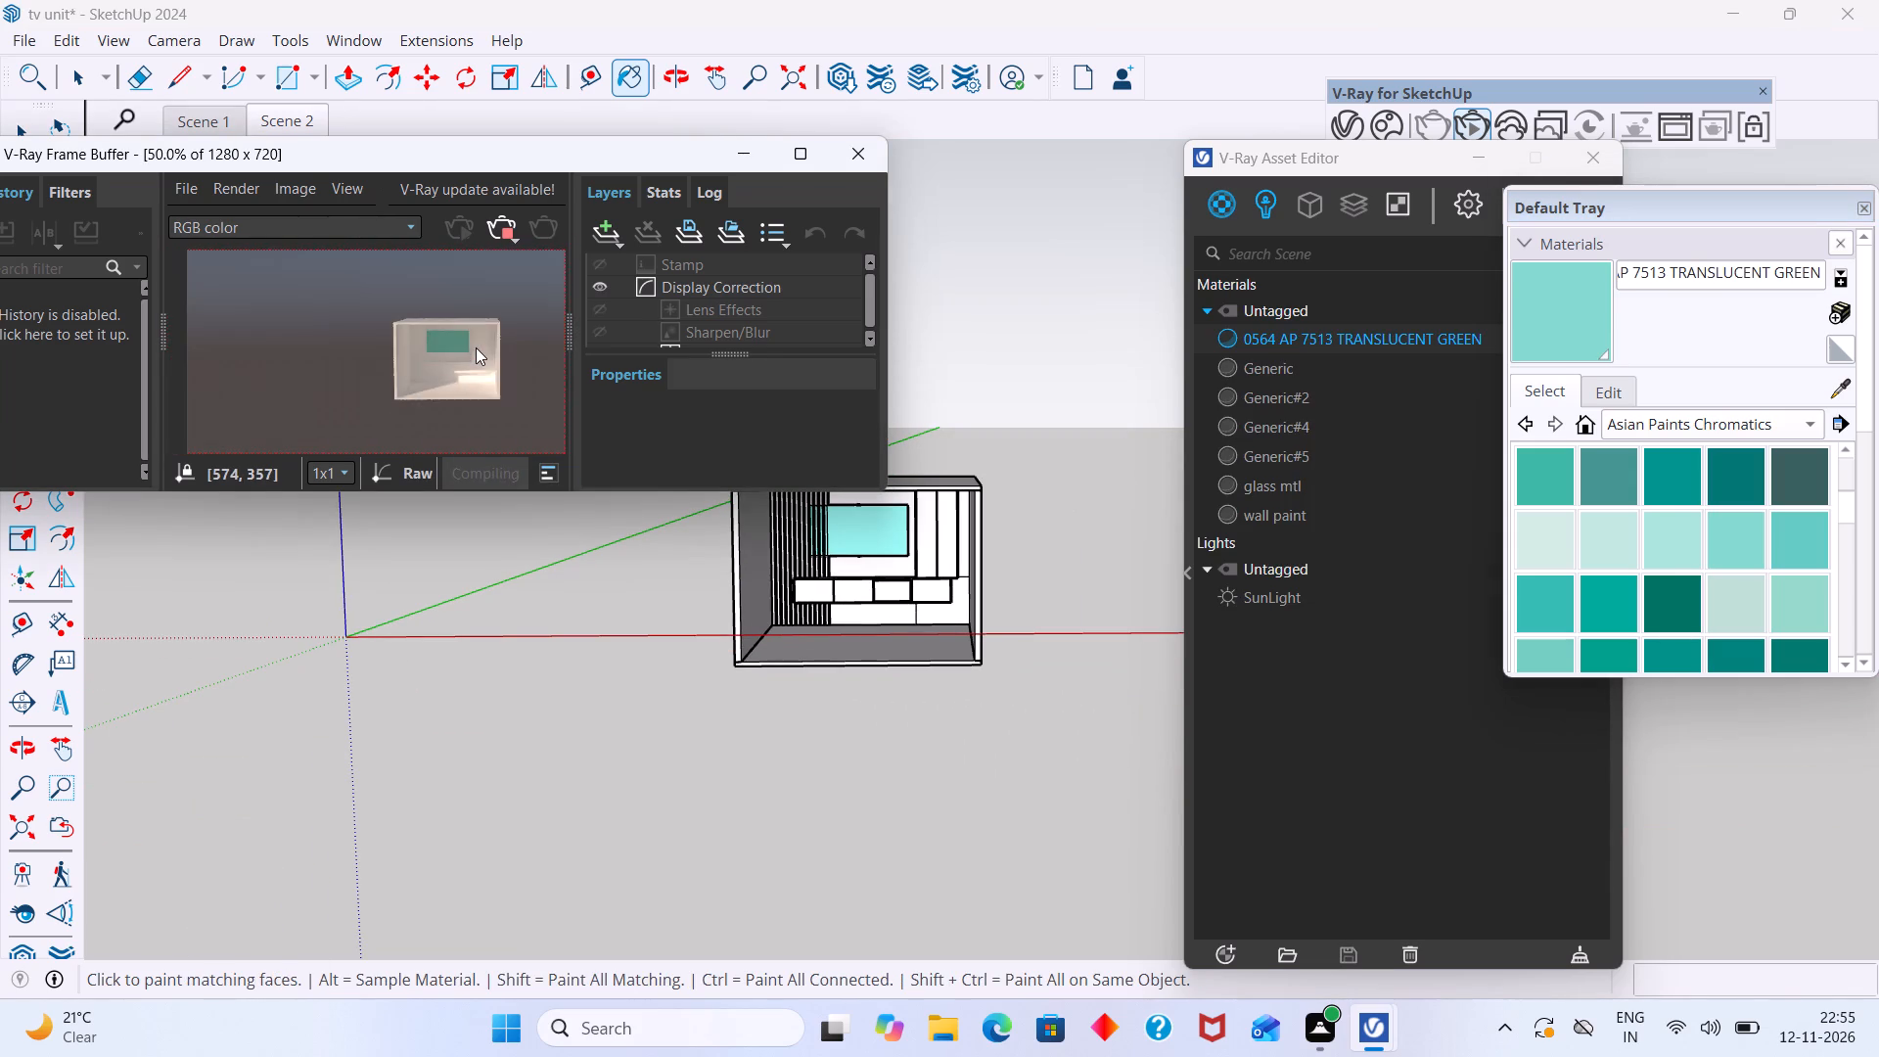
{"action": "scroll", "coordinate": [476, 347], "scroll_direction": "up", "scroll_amount": 2}
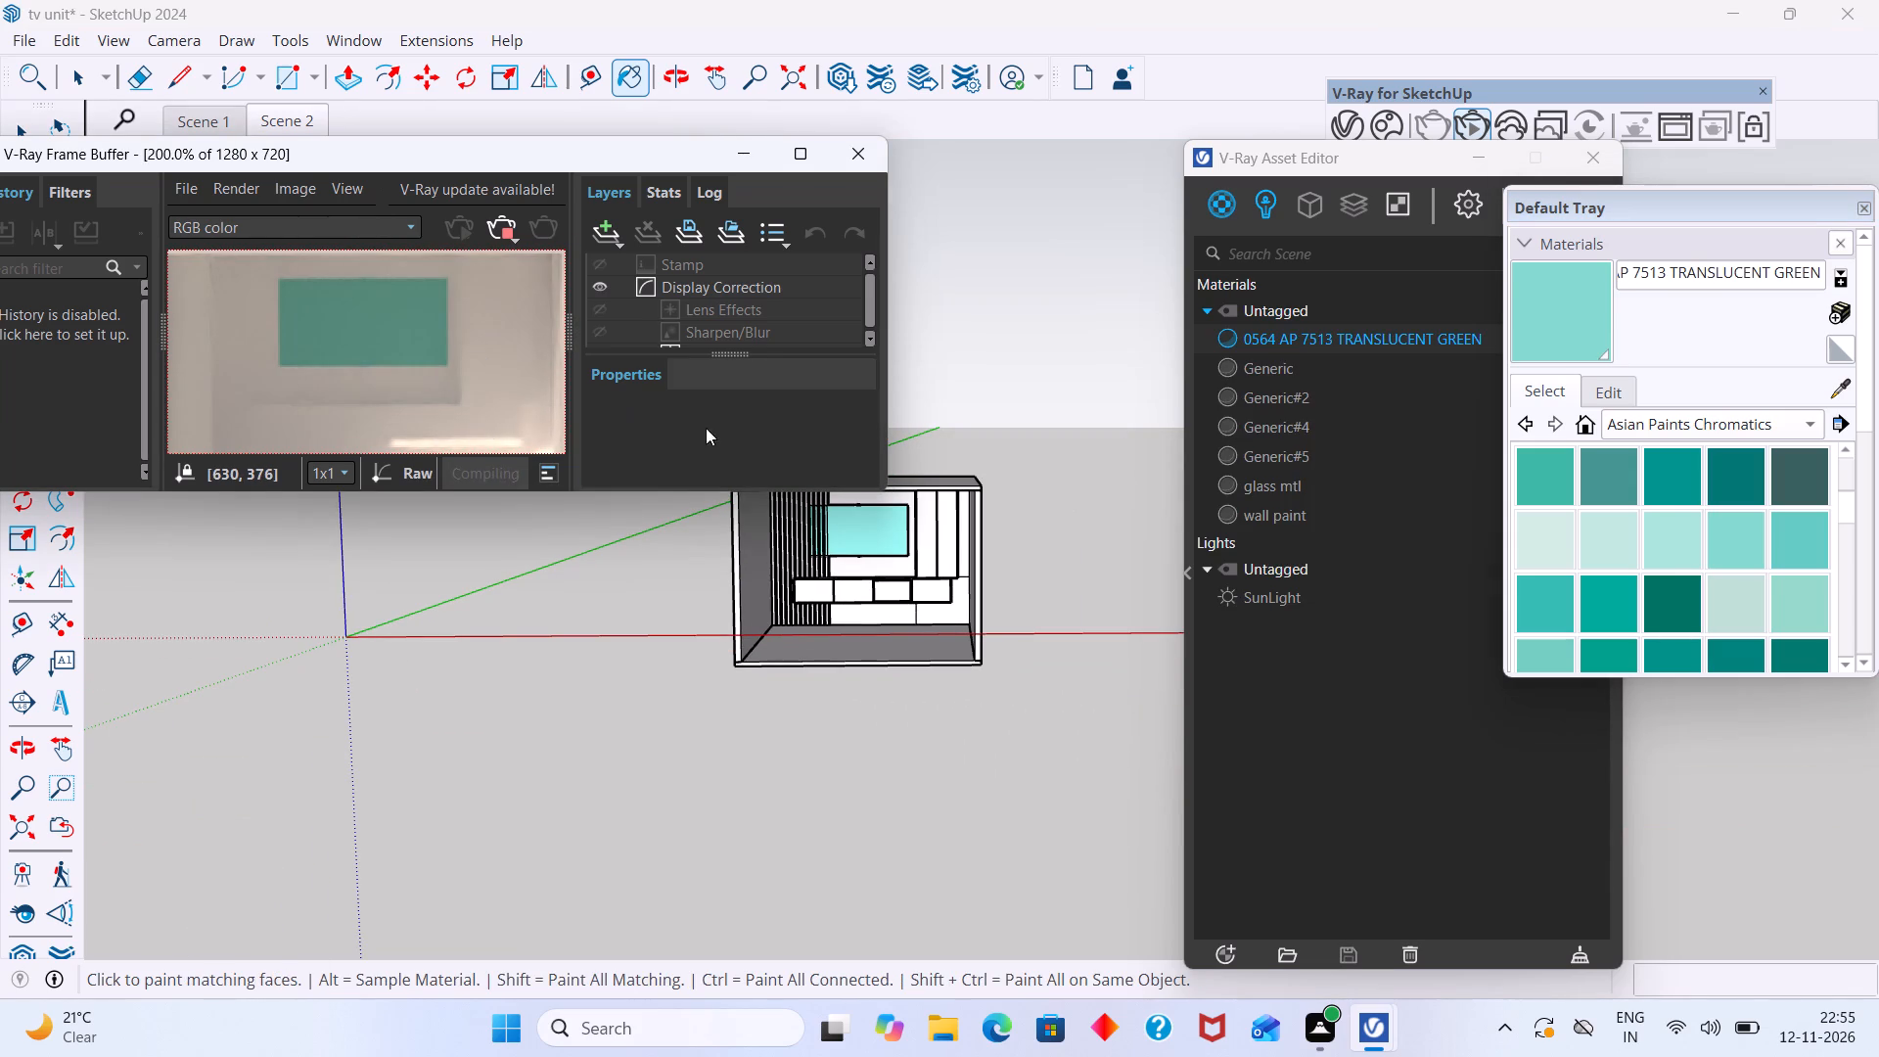
{"action": "scroll", "coordinate": [939, 532], "scroll_direction": "up", "scroll_amount": 2}
Repaint the TV panel with the pink 1260 AP 8095 AZALEA from the Asian Paints Chromatics collection.
{"action": "scroll", "coordinate": [1643, 528], "scroll_direction": "down", "scroll_amount": 5}
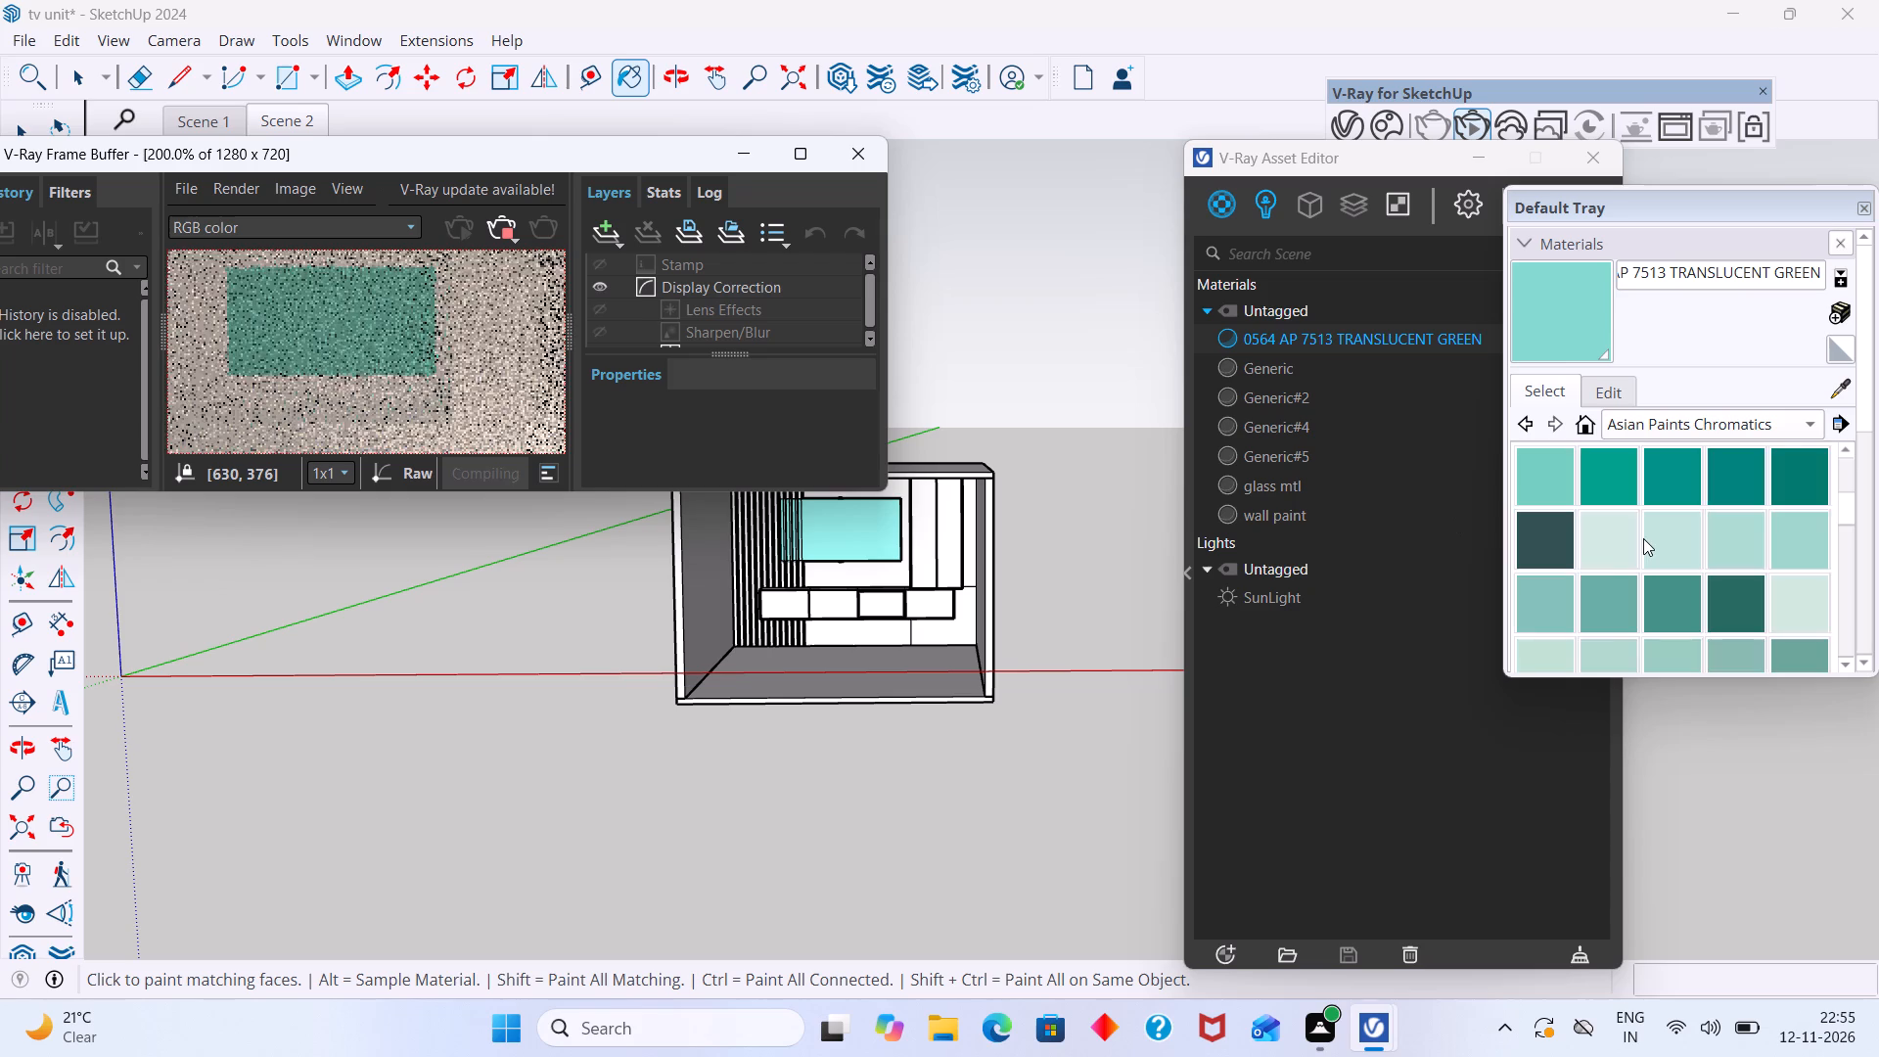
{"action": "scroll", "coordinate": [1643, 538], "scroll_direction": "down", "scroll_amount": 13}
{"action": "scroll", "coordinate": [1646, 552], "scroll_direction": "up", "scroll_amount": 1}
{"action": "scroll", "coordinate": [1646, 552], "scroll_direction": "down", "scroll_amount": 15}
{"action": "scroll", "coordinate": [1646, 545], "scroll_direction": "up", "scroll_amount": 2}
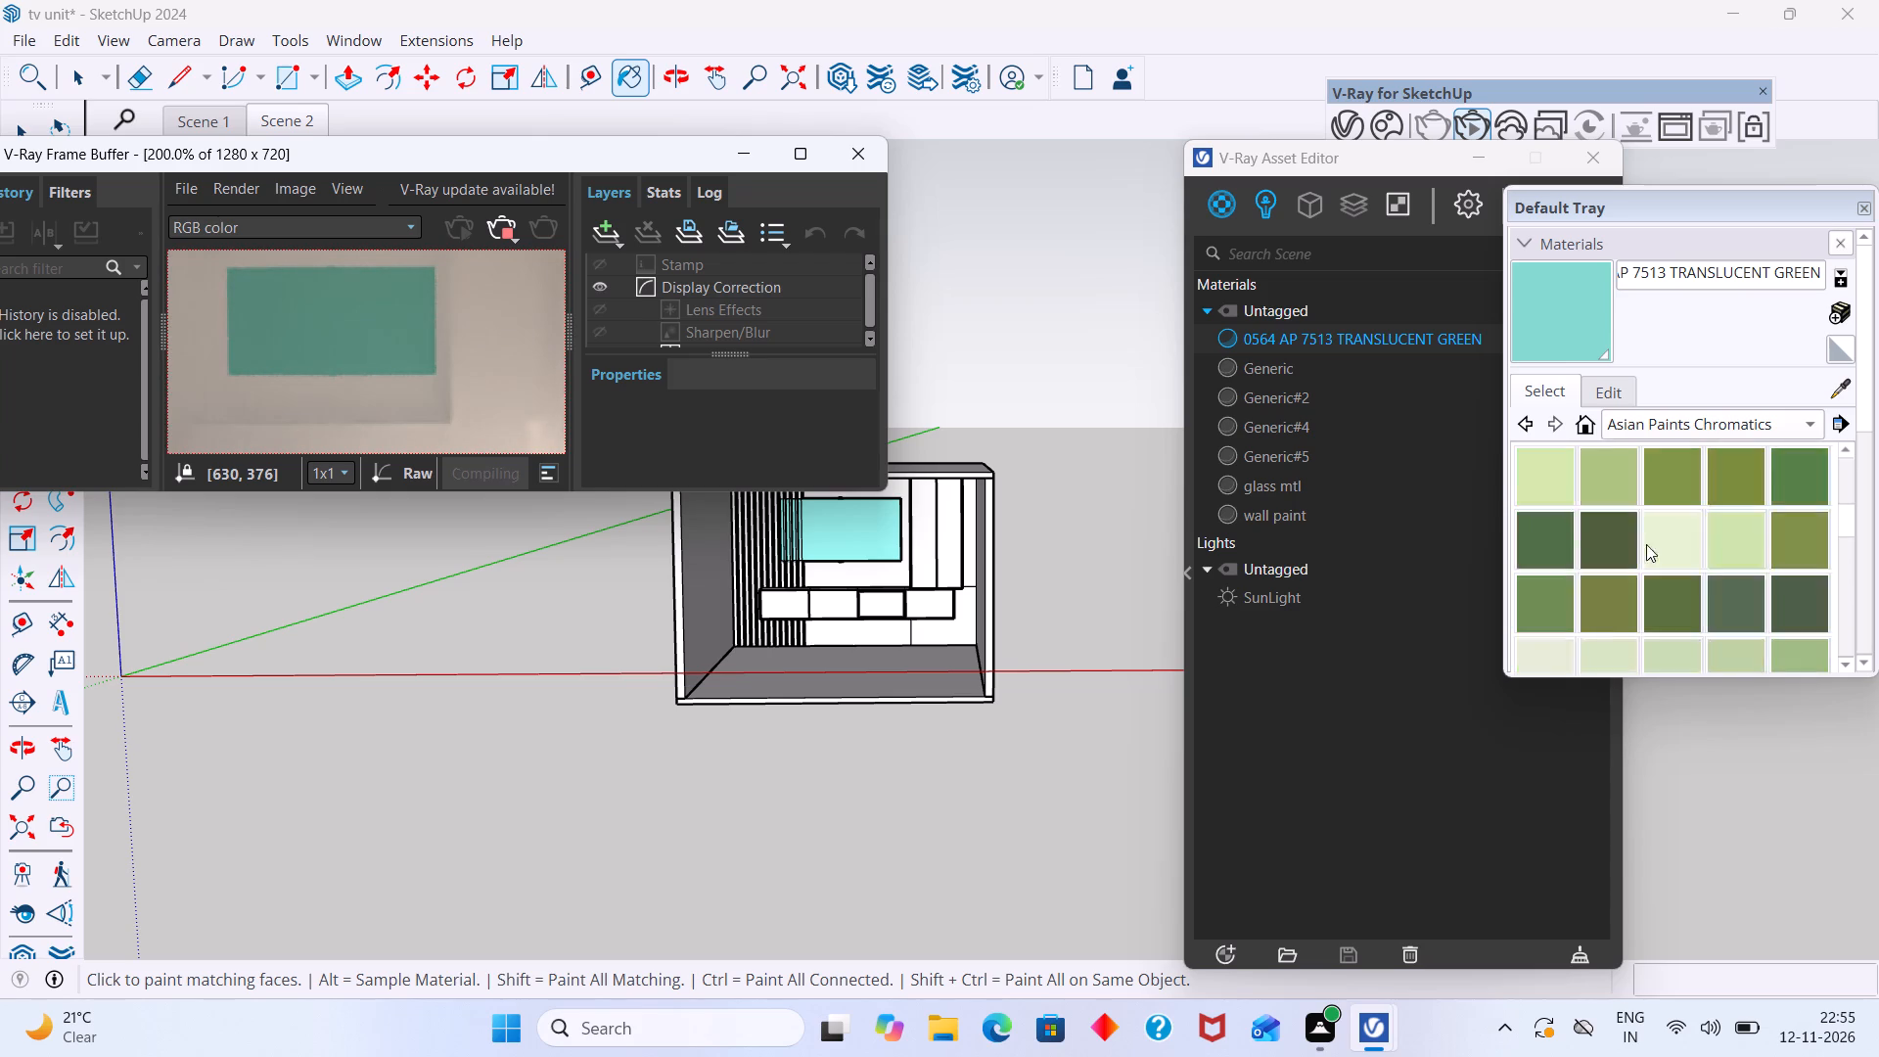
{"action": "scroll", "coordinate": [1646, 544], "scroll_direction": "up", "scroll_amount": 1}
{"action": "scroll", "coordinate": [1646, 544], "scroll_direction": "down", "scroll_amount": 20}
{"action": "scroll", "coordinate": [1646, 544], "scroll_direction": "down", "scroll_amount": 7}
{"action": "scroll", "coordinate": [1662, 550], "scroll_direction": "up", "scroll_amount": 1}
{"action": "scroll", "coordinate": [1662, 549], "scroll_direction": "down", "scroll_amount": 17}
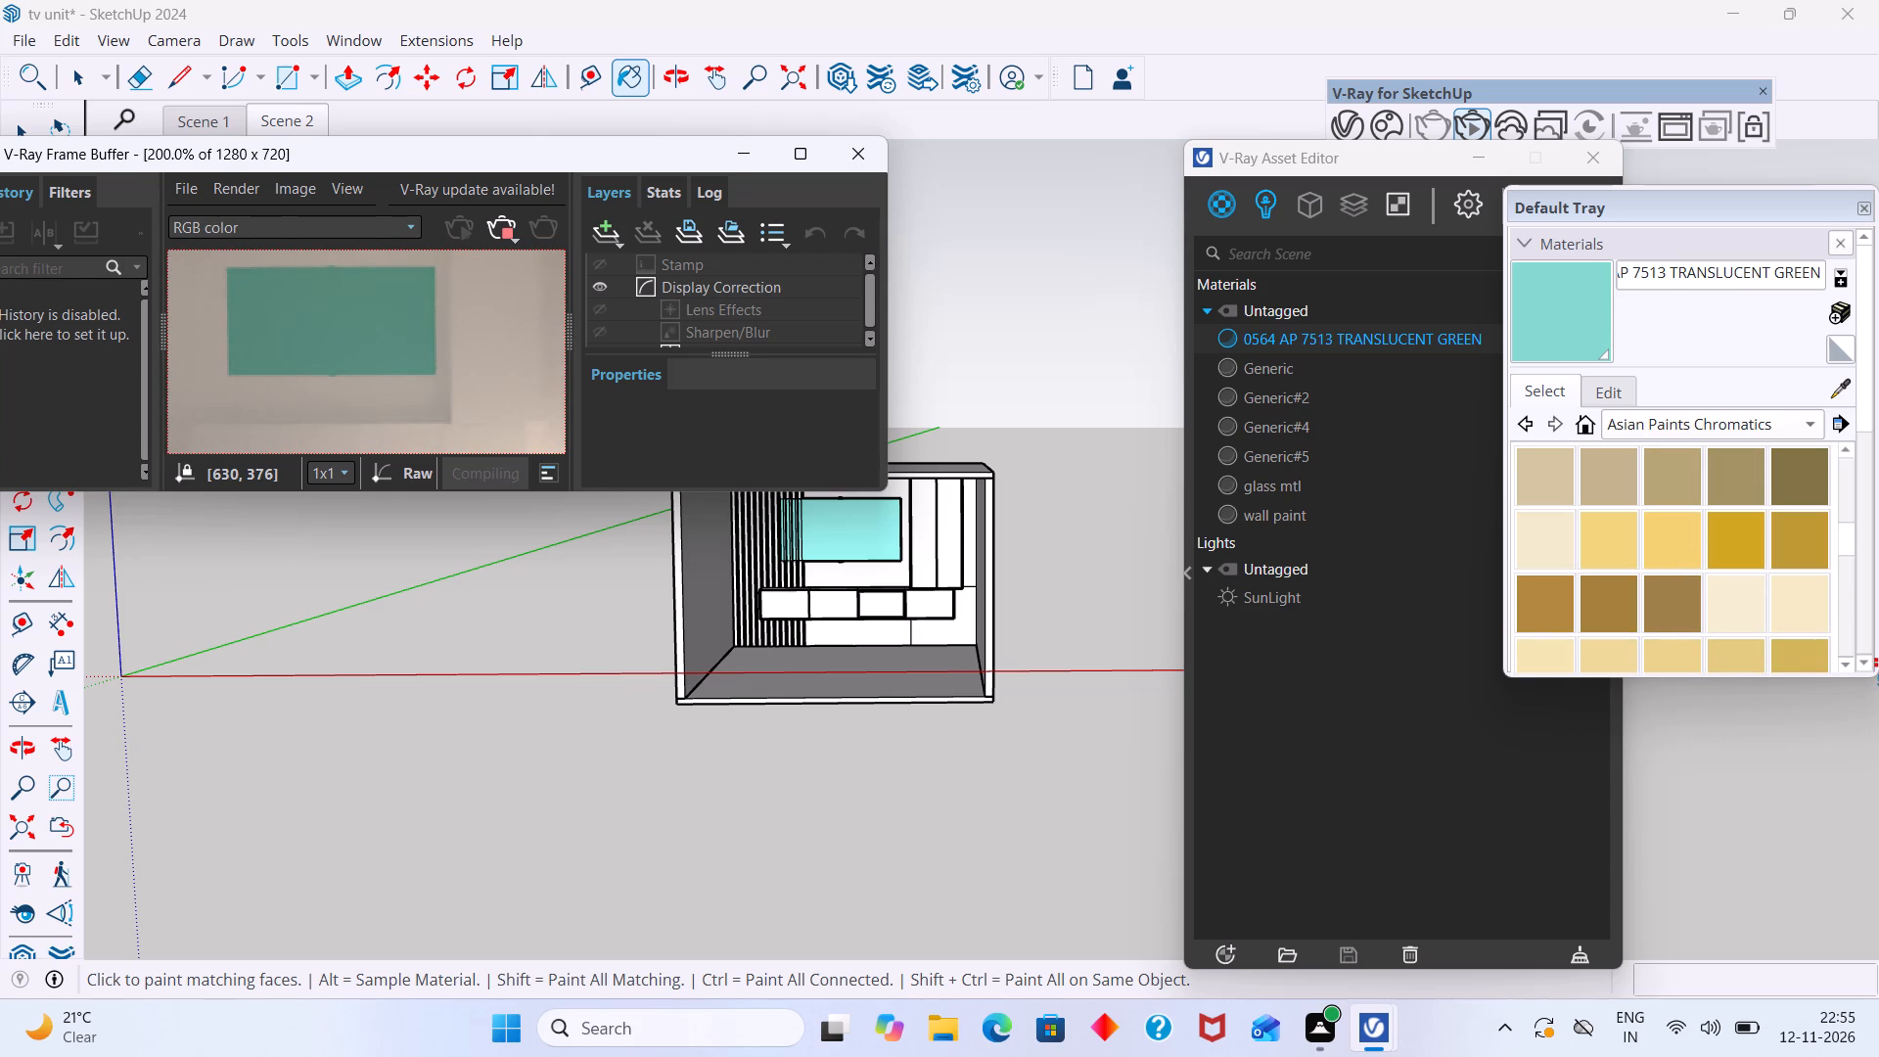
{"action": "scroll", "coordinate": [1539, 505], "scroll_direction": "down", "scroll_amount": 14}
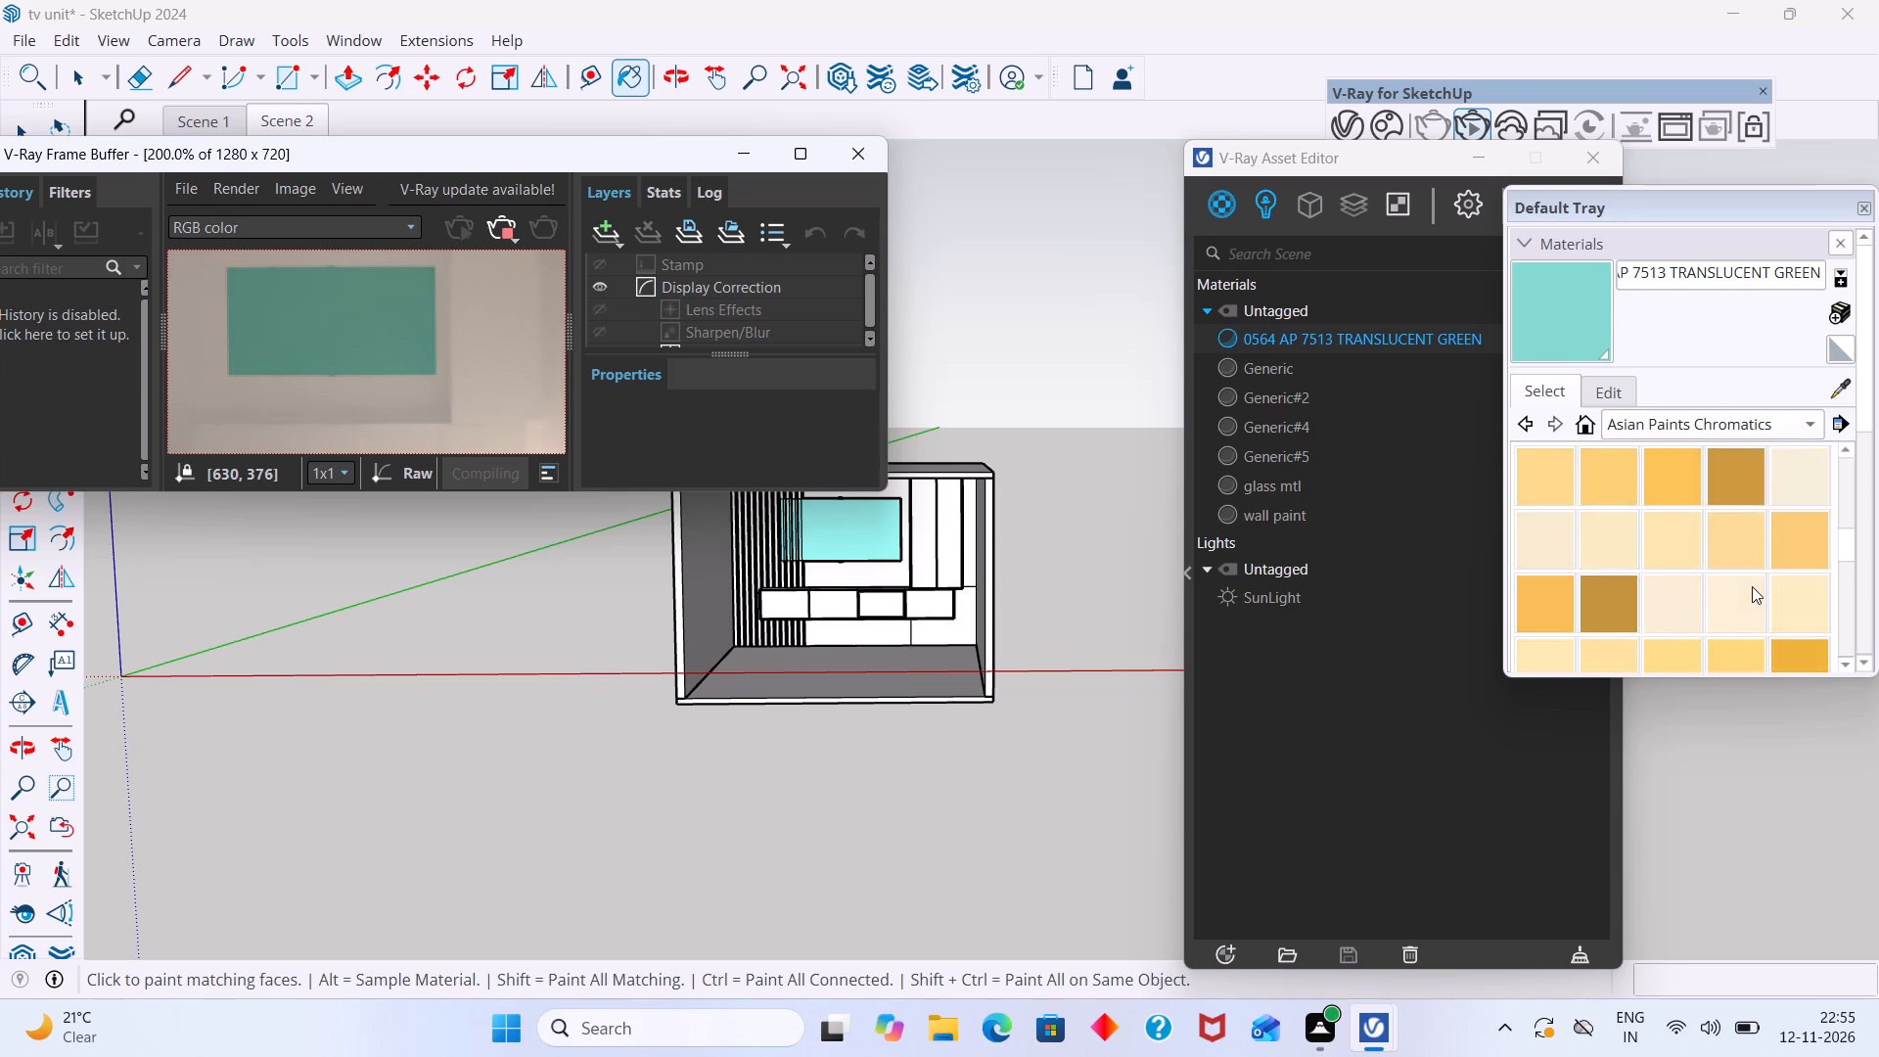
{"action": "scroll", "coordinate": [1752, 586], "scroll_direction": "down", "scroll_amount": 20}
{"action": "scroll", "coordinate": [1752, 586], "scroll_direction": "down", "scroll_amount": 18}
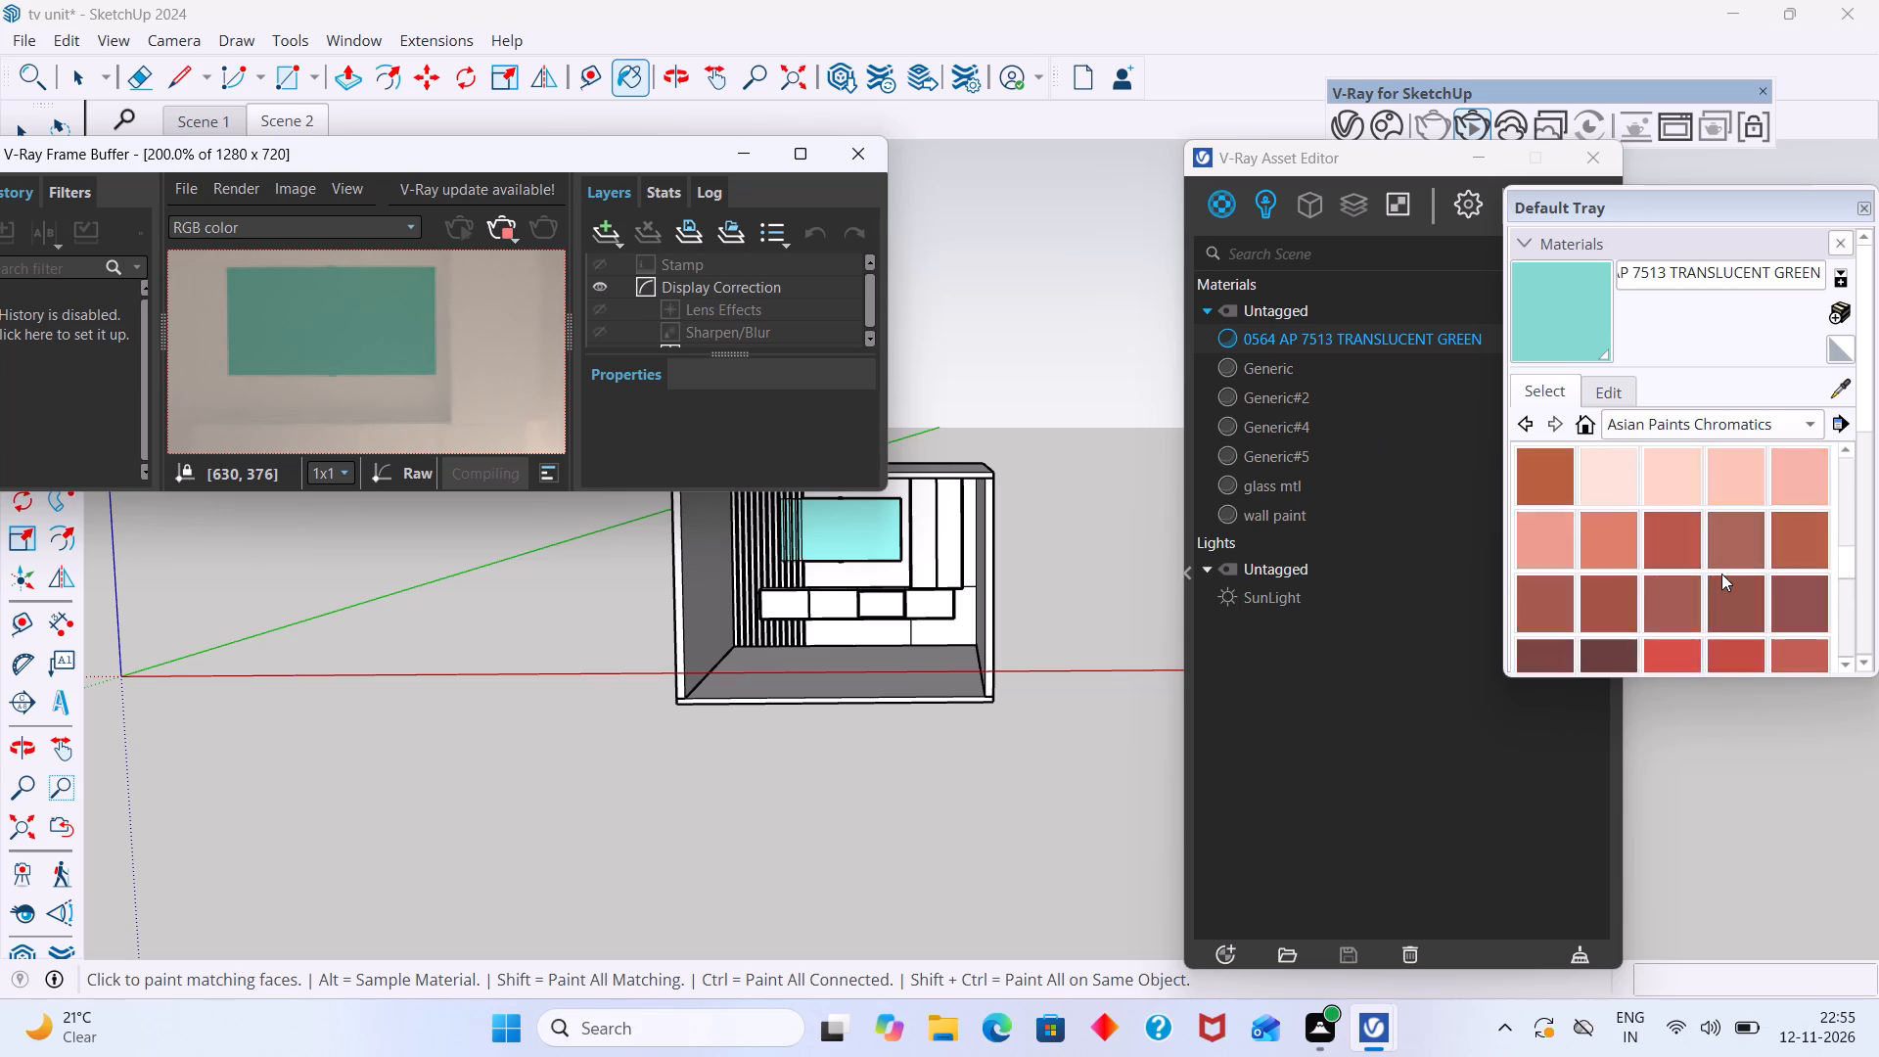
{"action": "scroll", "coordinate": [1721, 574], "scroll_direction": "down", "scroll_amount": 17}
{"action": "scroll", "coordinate": [1717, 572], "scroll_direction": "up", "scroll_amount": 3}
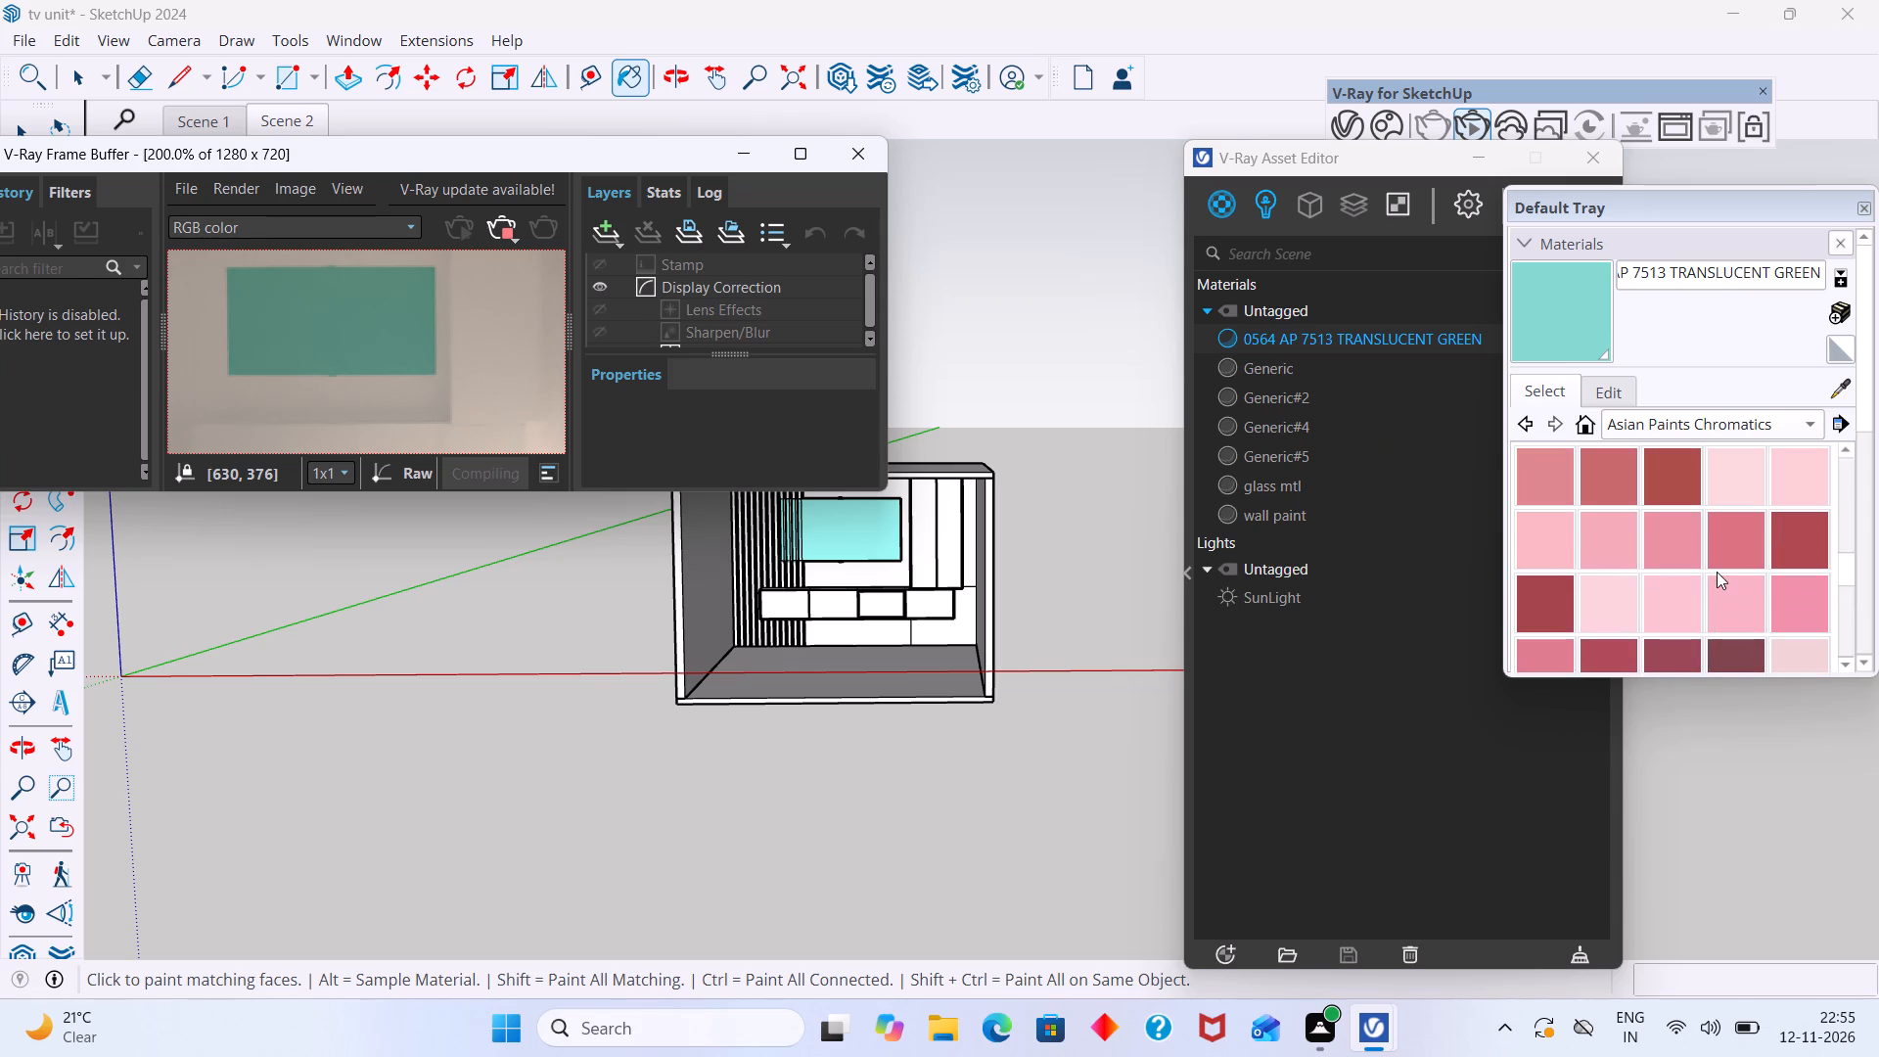
{"action": "left_click", "coordinate": [1802, 597]}
{"action": "scroll", "coordinate": [827, 554], "scroll_direction": "up", "scroll_amount": 2}
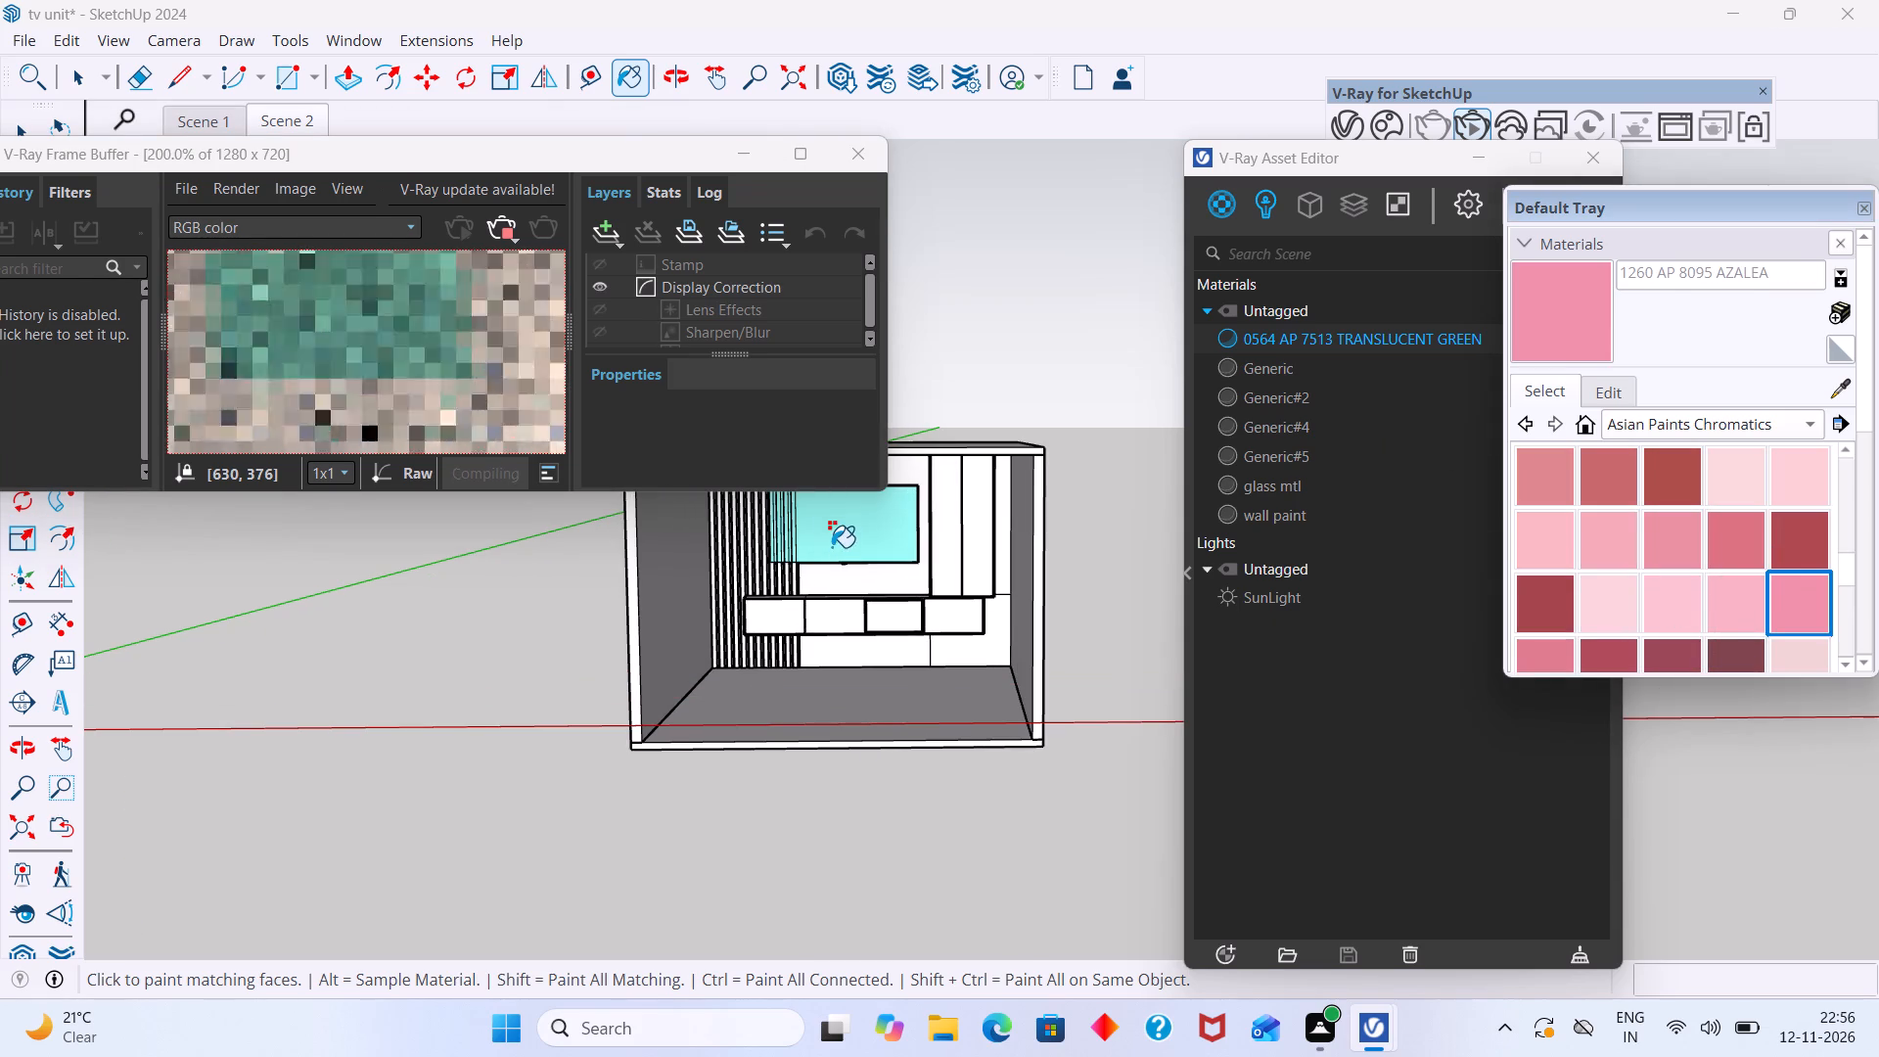
{"action": "left_click", "coordinate": [834, 543]}
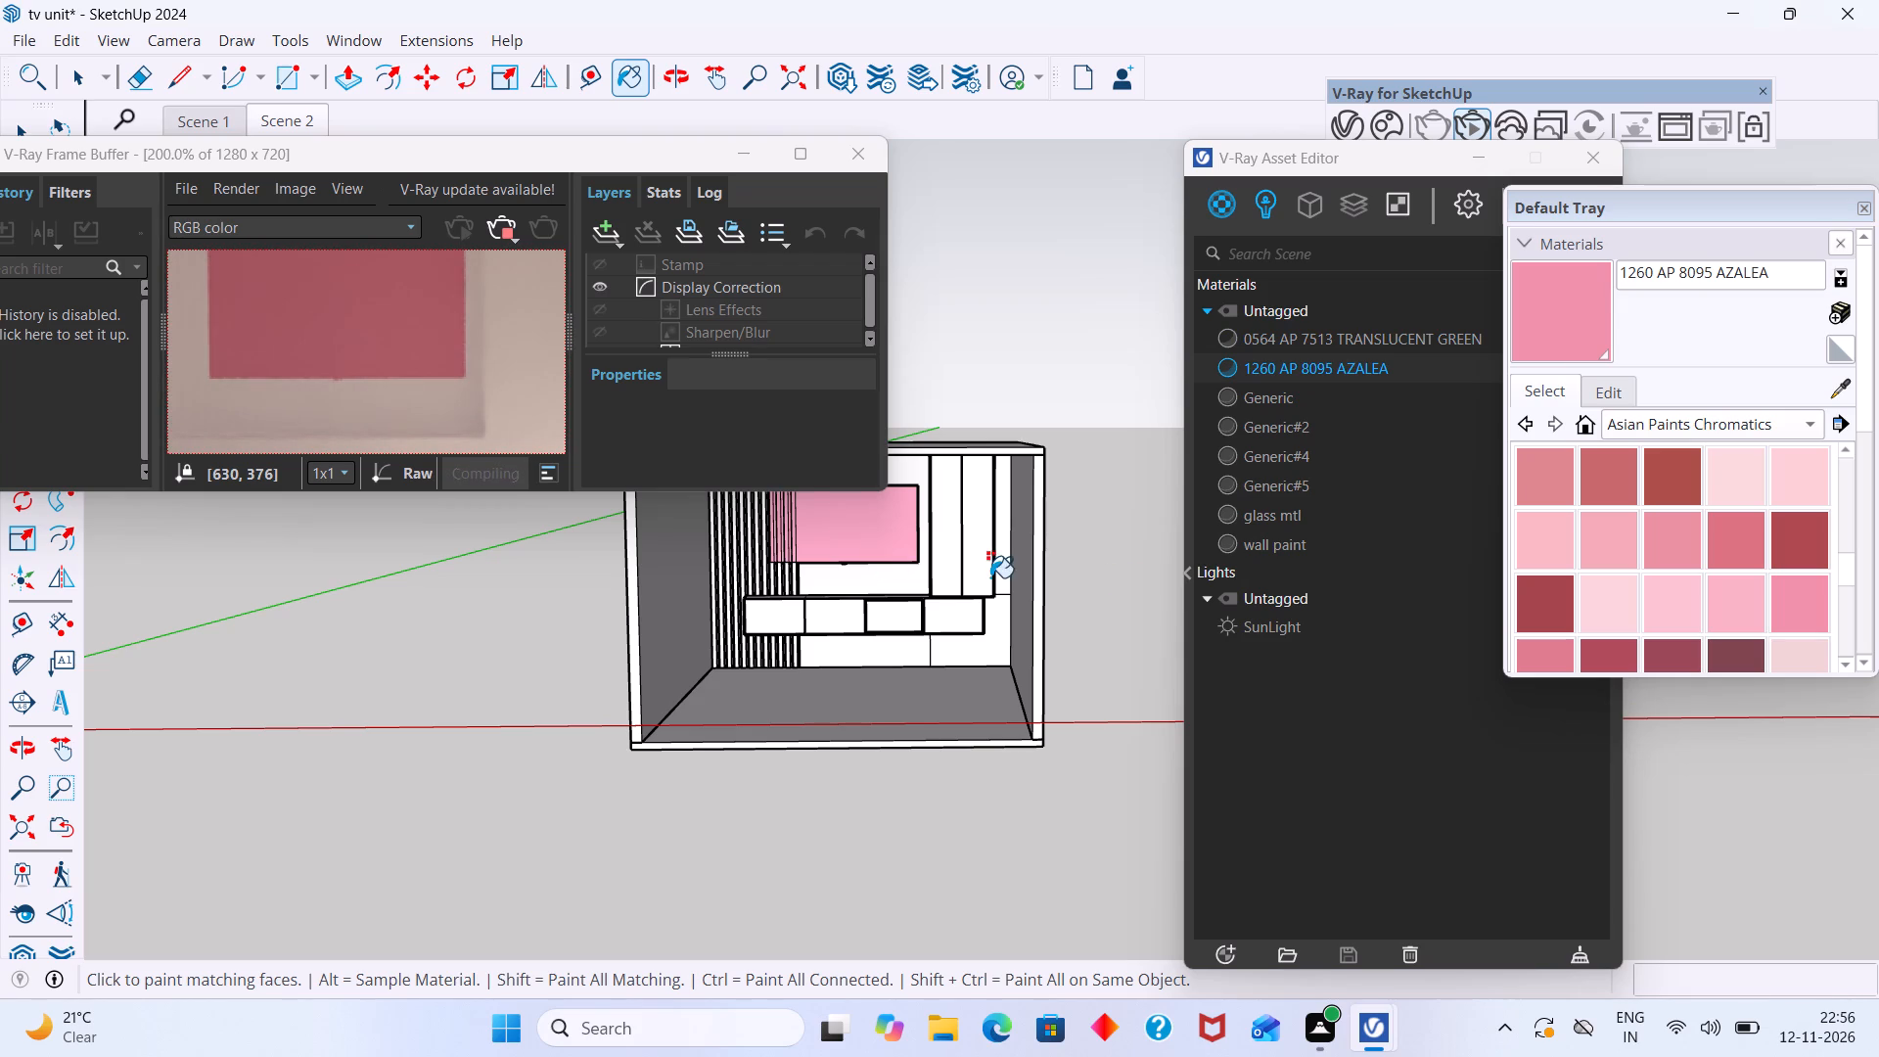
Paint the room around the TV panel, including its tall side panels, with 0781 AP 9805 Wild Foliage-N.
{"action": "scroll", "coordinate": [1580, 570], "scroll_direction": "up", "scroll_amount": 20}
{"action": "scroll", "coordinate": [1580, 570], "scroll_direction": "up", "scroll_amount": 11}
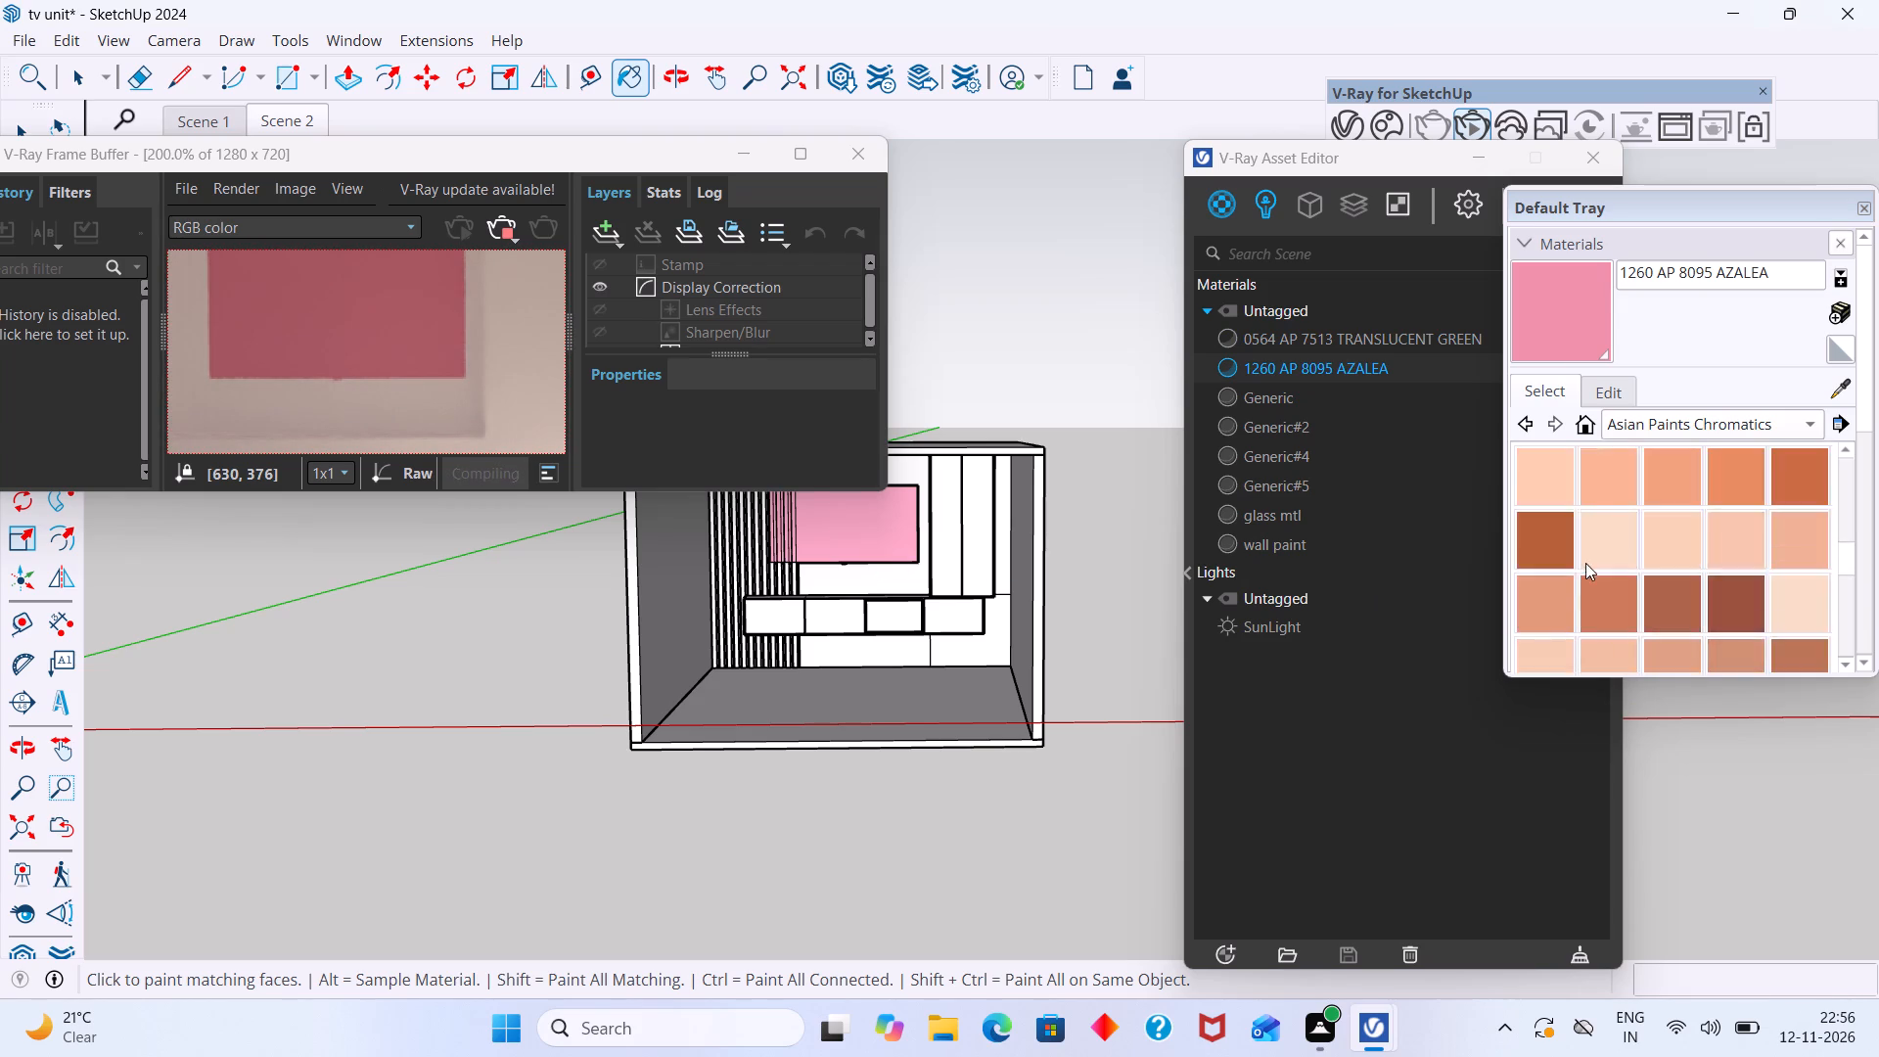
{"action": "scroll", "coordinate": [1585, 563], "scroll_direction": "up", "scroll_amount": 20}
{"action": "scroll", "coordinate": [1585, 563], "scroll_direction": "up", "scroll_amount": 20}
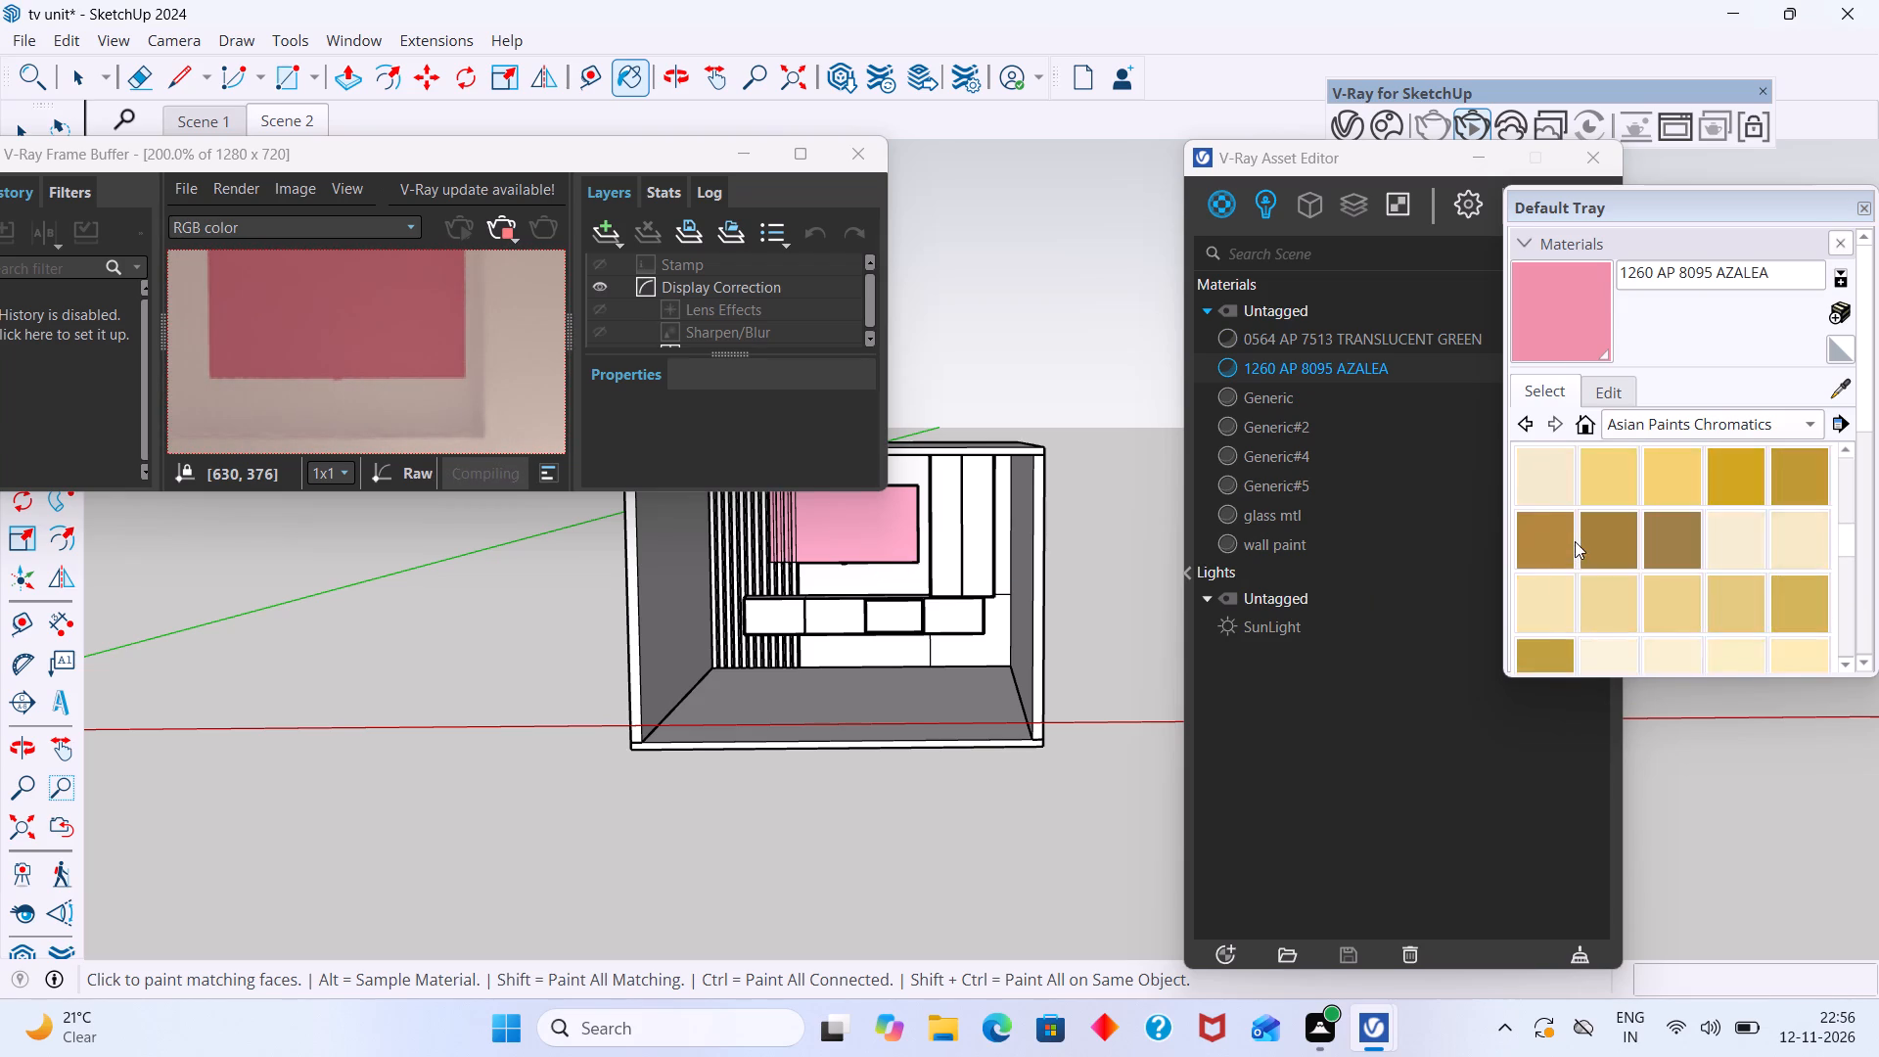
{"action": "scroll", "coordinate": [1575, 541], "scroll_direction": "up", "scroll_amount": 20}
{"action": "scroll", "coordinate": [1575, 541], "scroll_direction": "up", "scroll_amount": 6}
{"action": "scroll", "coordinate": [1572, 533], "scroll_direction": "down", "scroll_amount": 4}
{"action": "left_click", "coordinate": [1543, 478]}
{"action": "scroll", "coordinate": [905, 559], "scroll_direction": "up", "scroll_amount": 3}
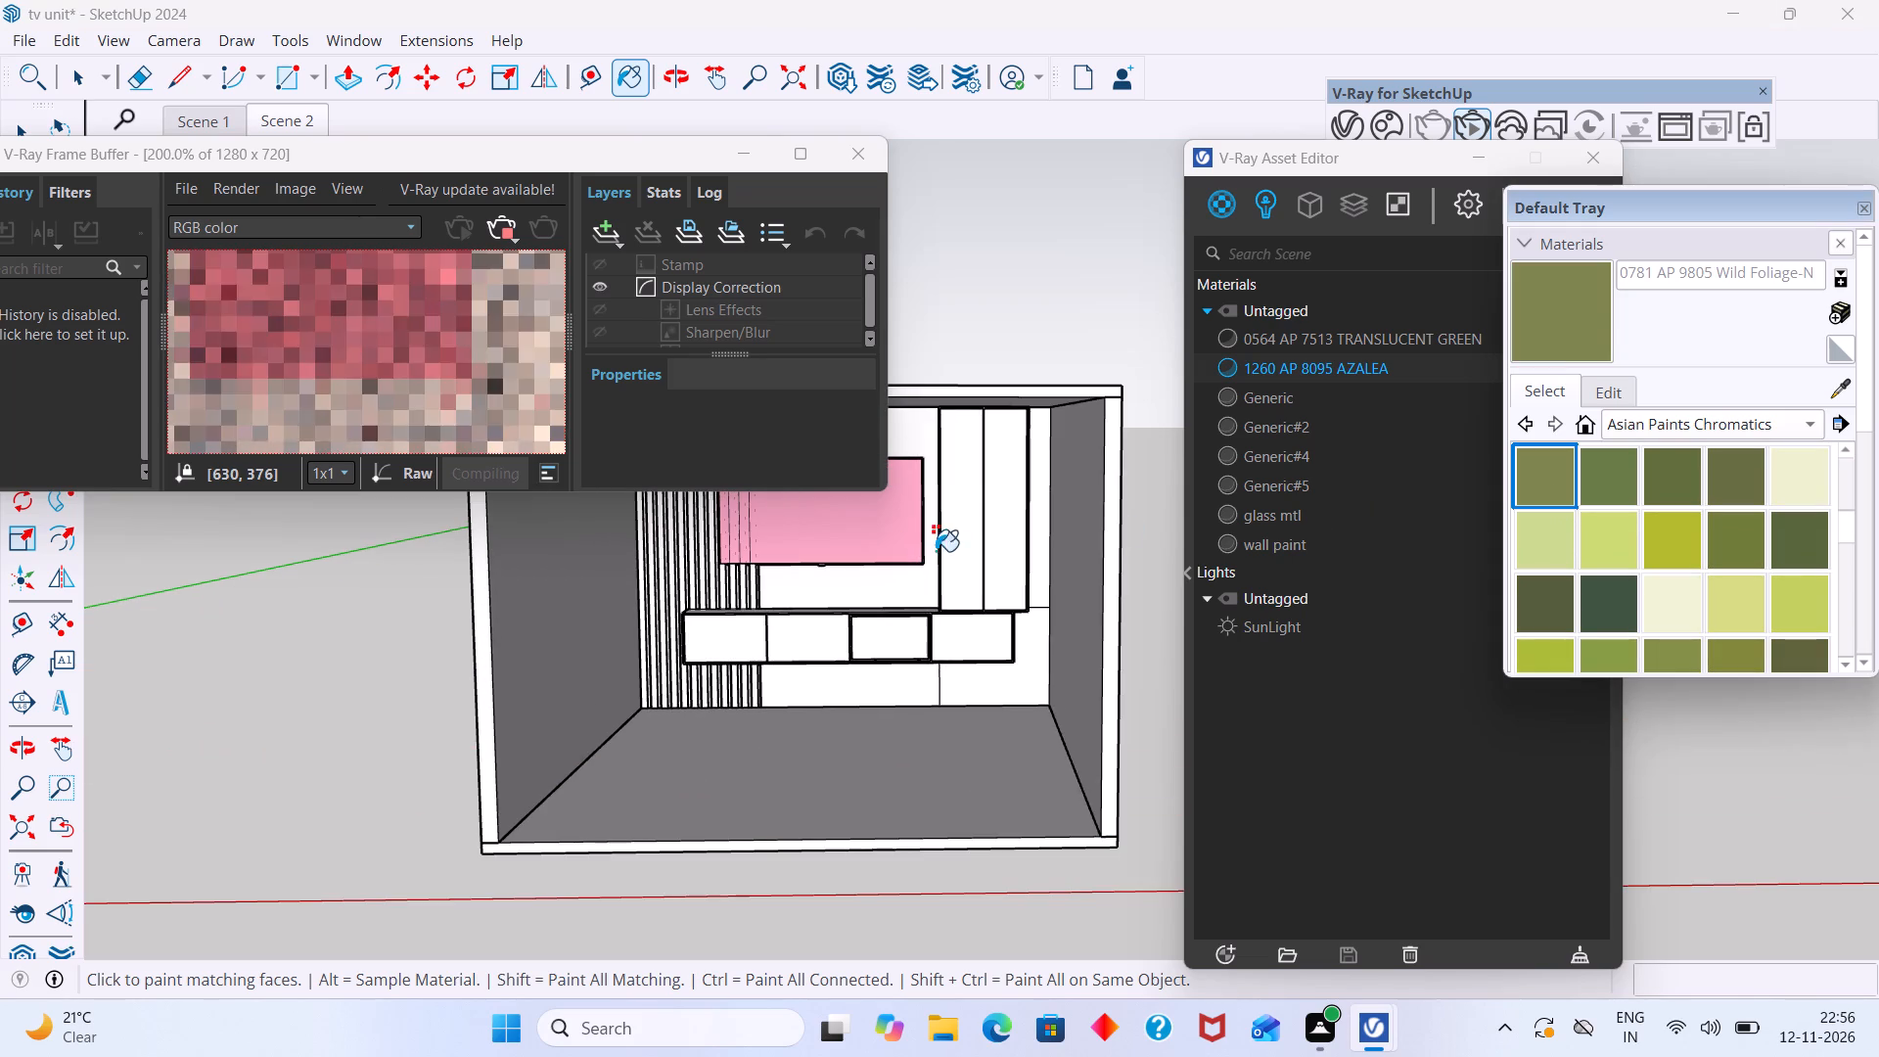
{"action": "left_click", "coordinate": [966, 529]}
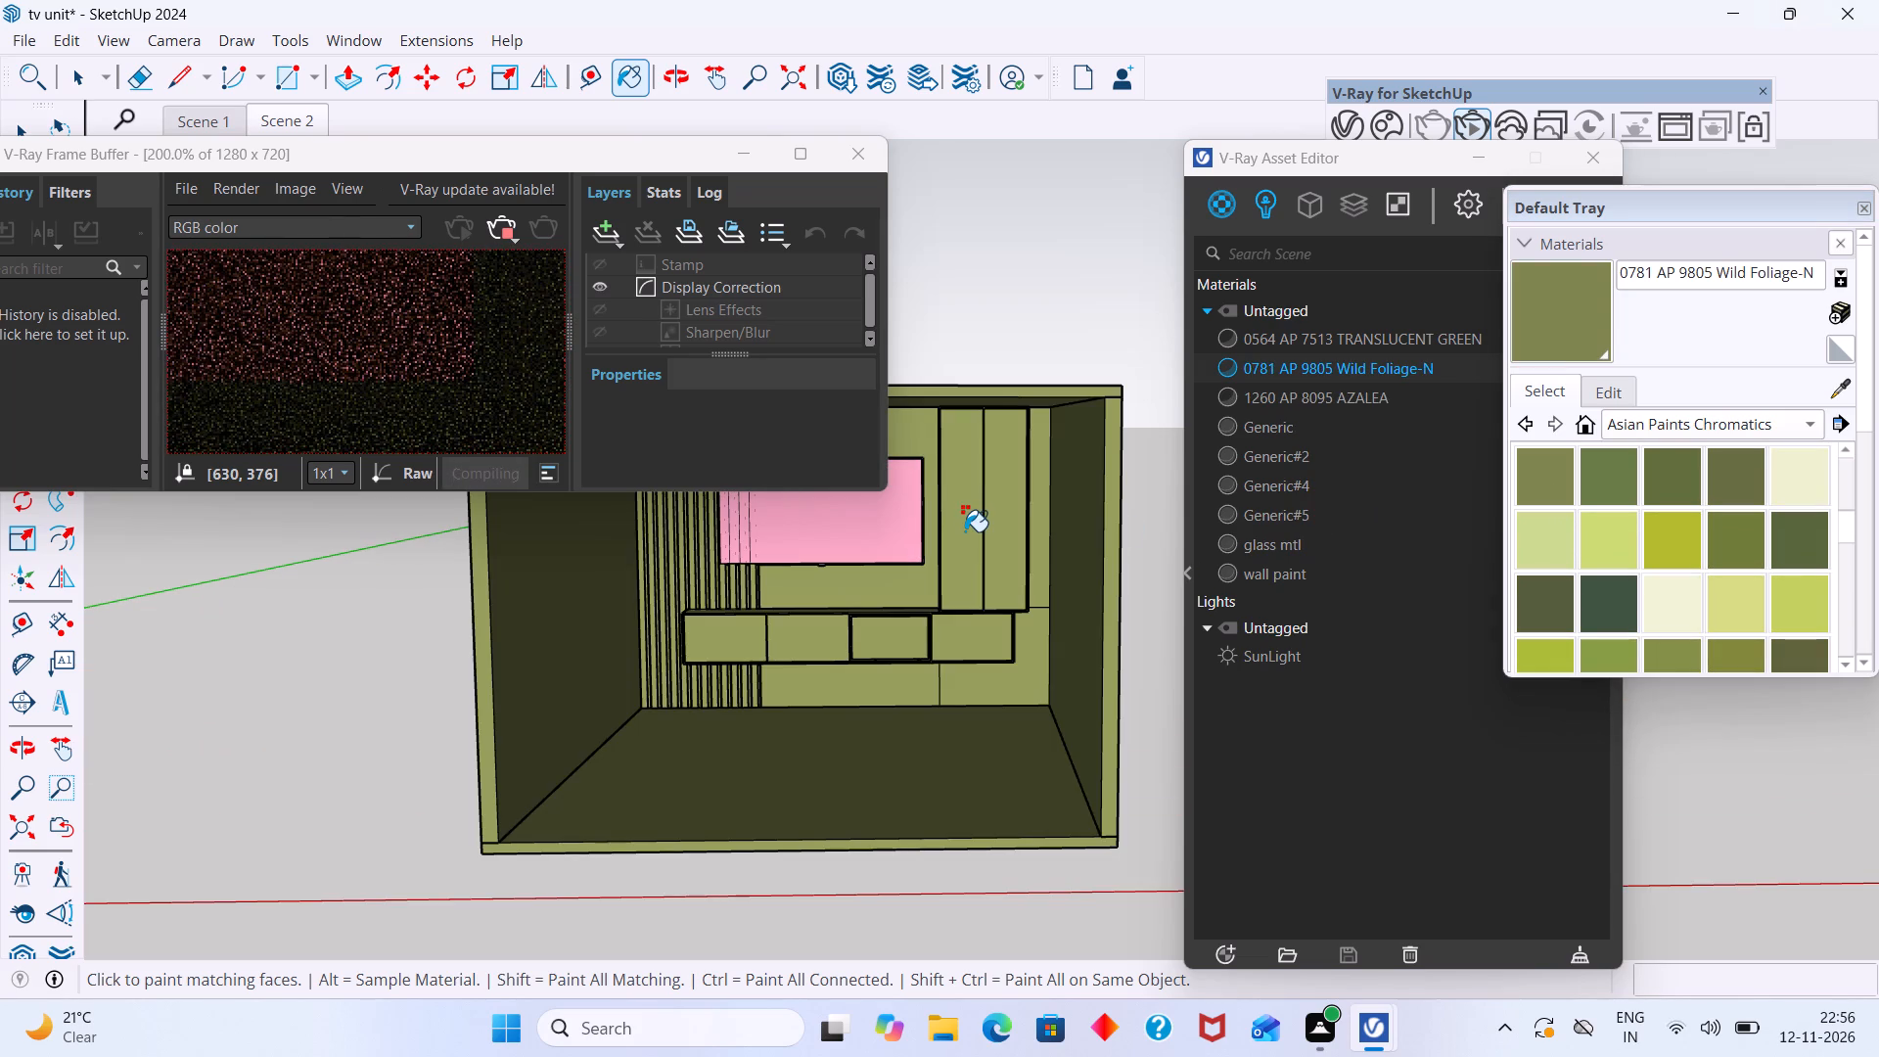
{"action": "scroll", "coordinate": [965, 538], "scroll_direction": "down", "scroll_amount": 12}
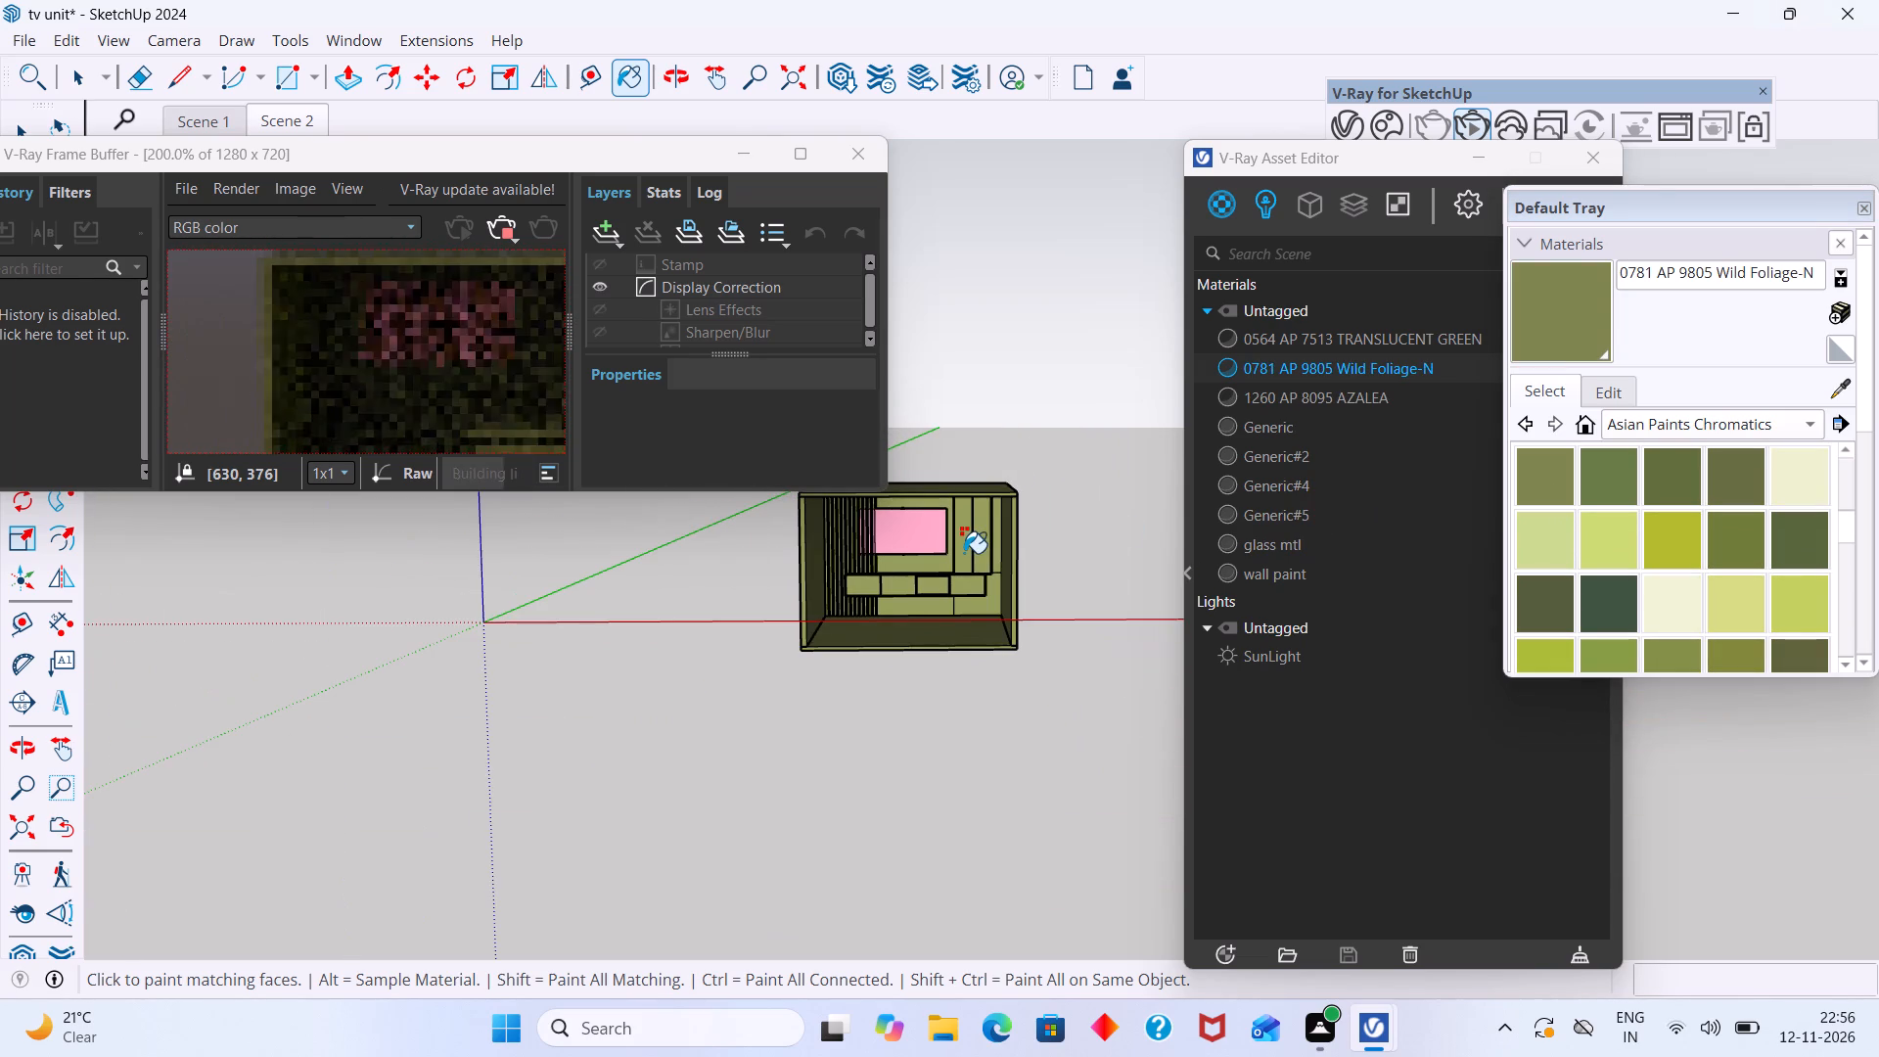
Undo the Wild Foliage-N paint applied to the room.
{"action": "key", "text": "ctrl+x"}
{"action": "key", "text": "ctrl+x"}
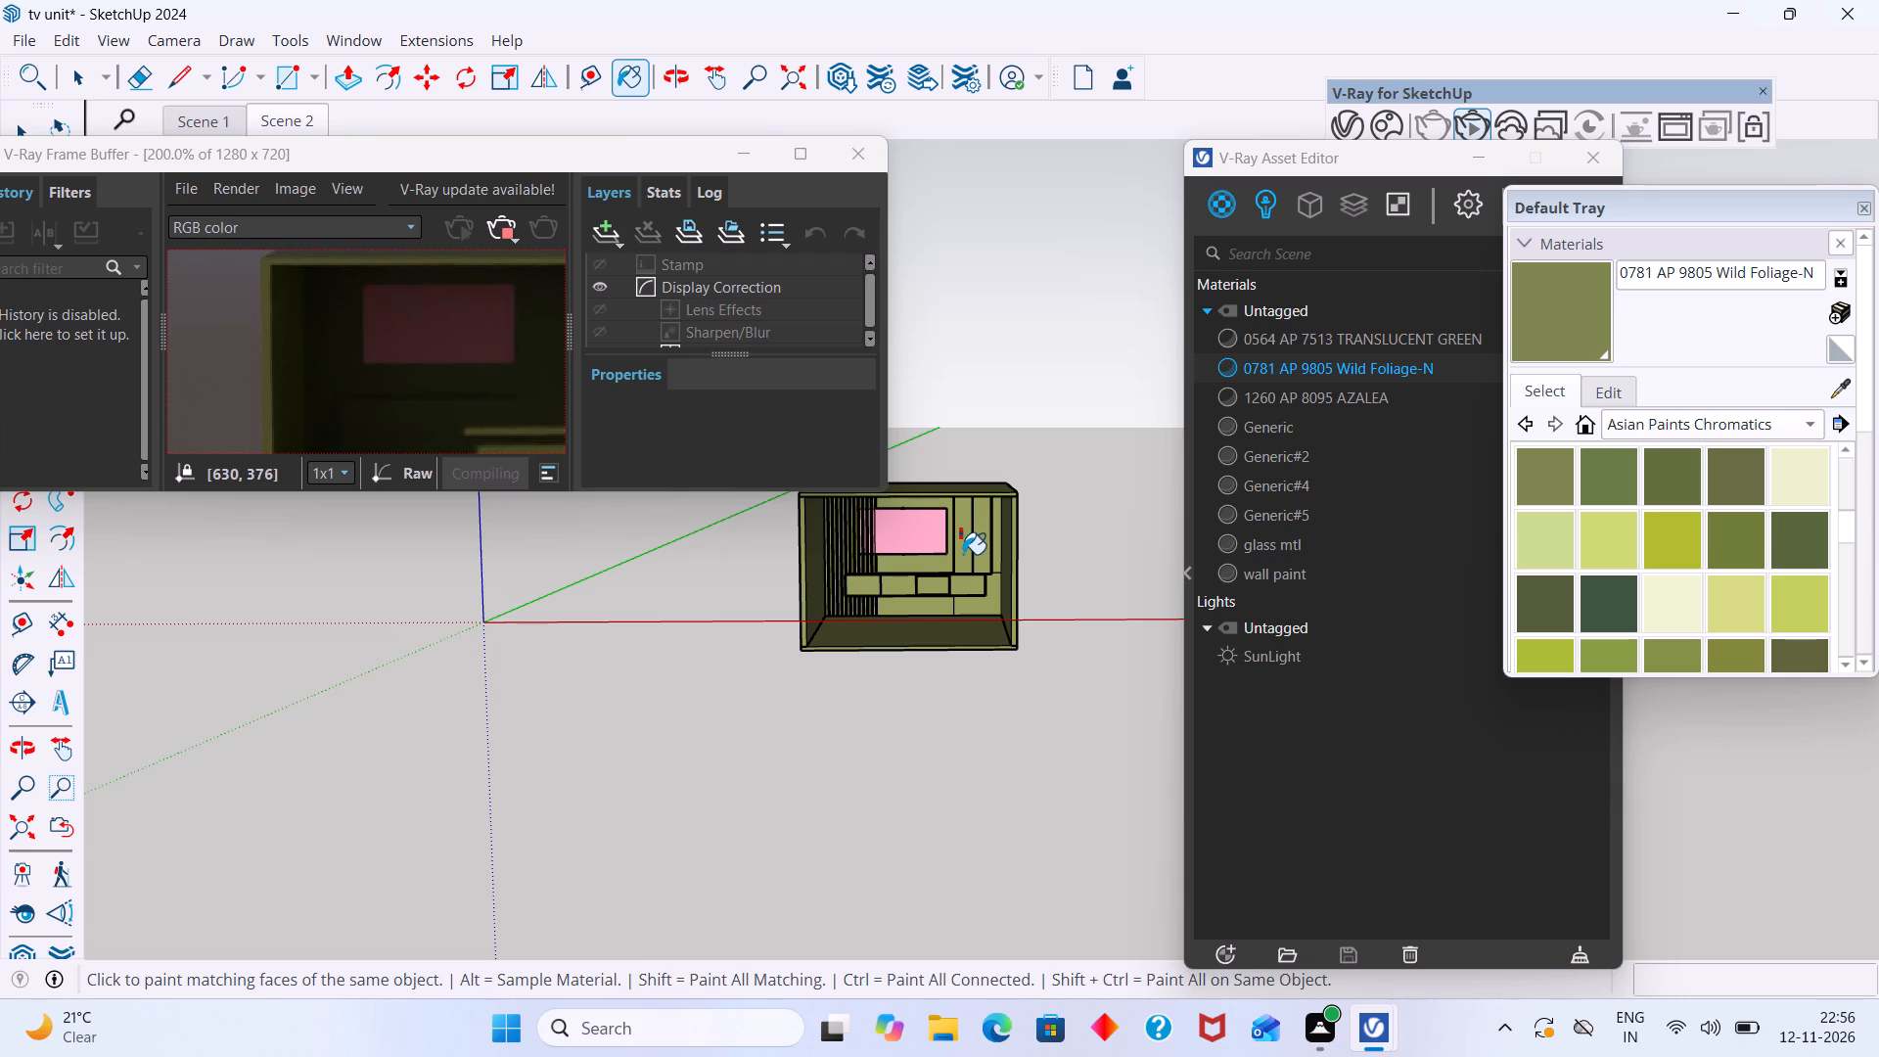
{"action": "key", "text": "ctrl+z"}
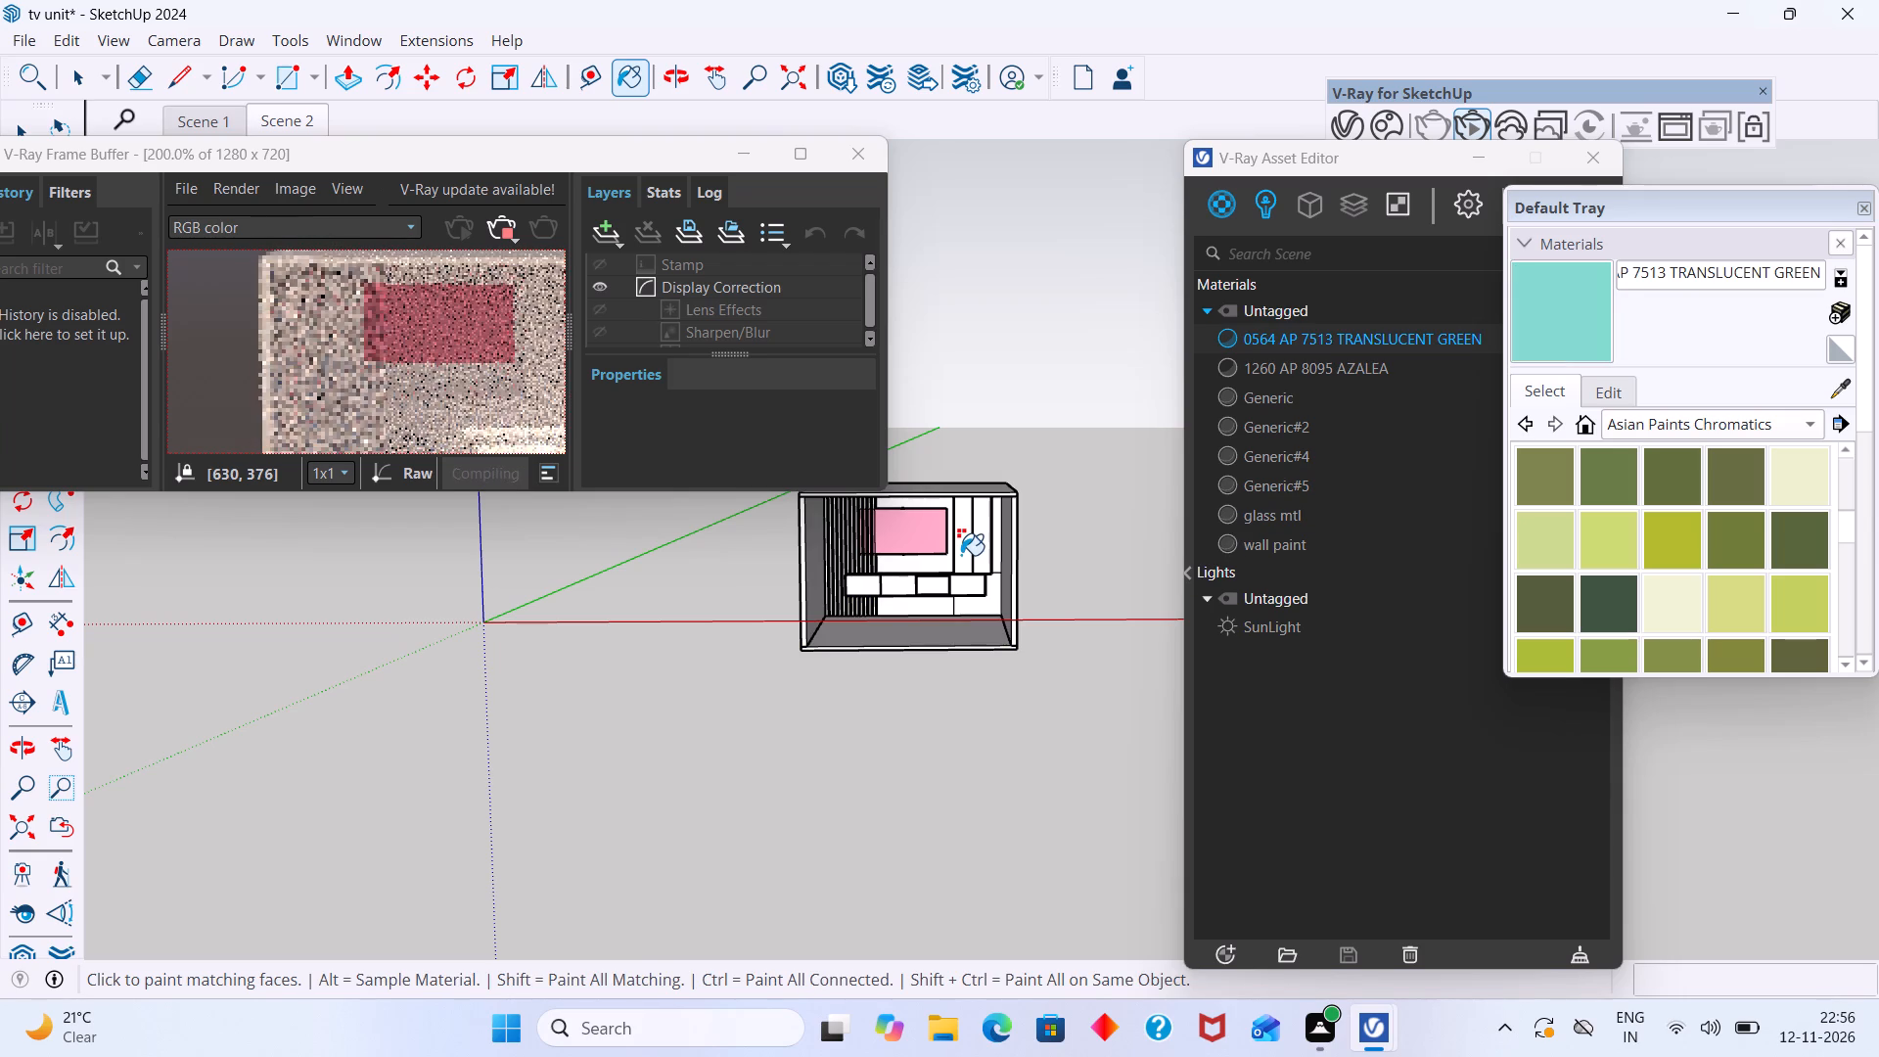
Leave the Paint Bucket and examine the pink TV panel and surrounding room in the live render.
{"action": "key", "text": "space"}
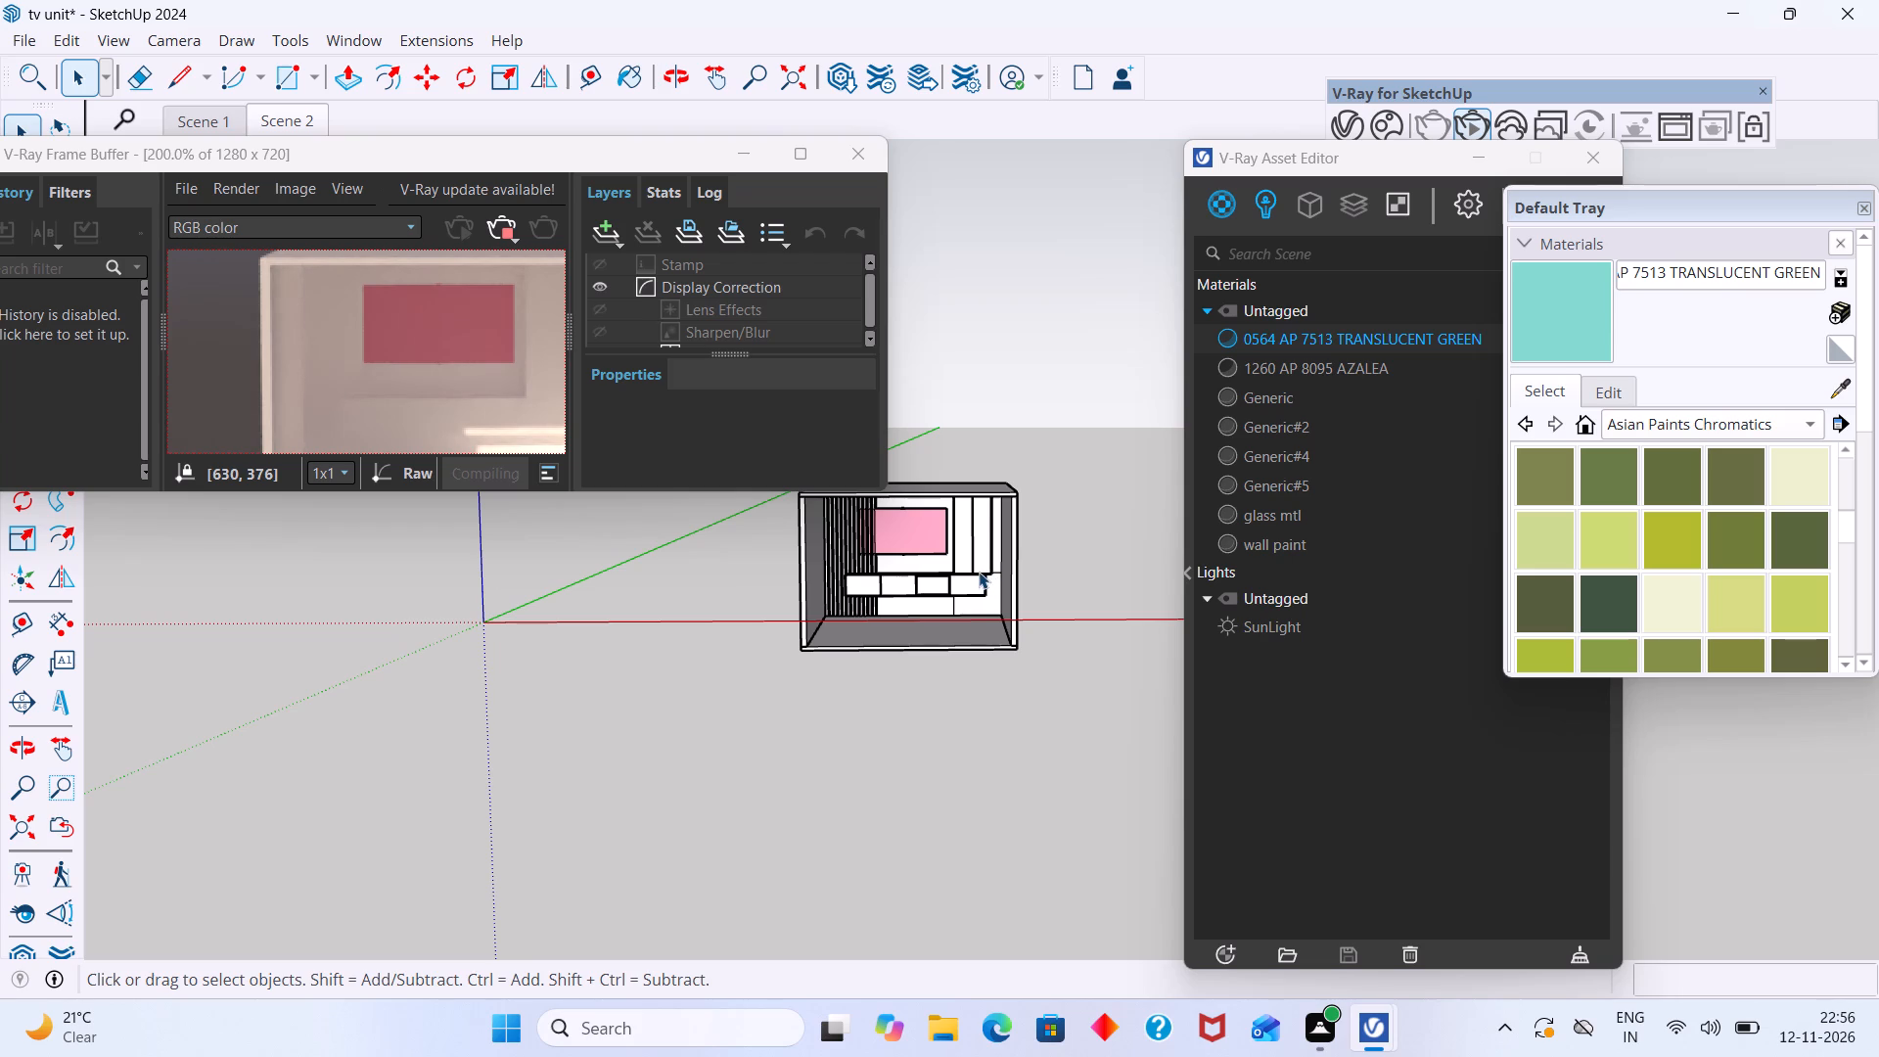
{"action": "key", "text": "space"}
{"action": "scroll", "coordinate": [527, 447], "scroll_direction": "down", "scroll_amount": 3}
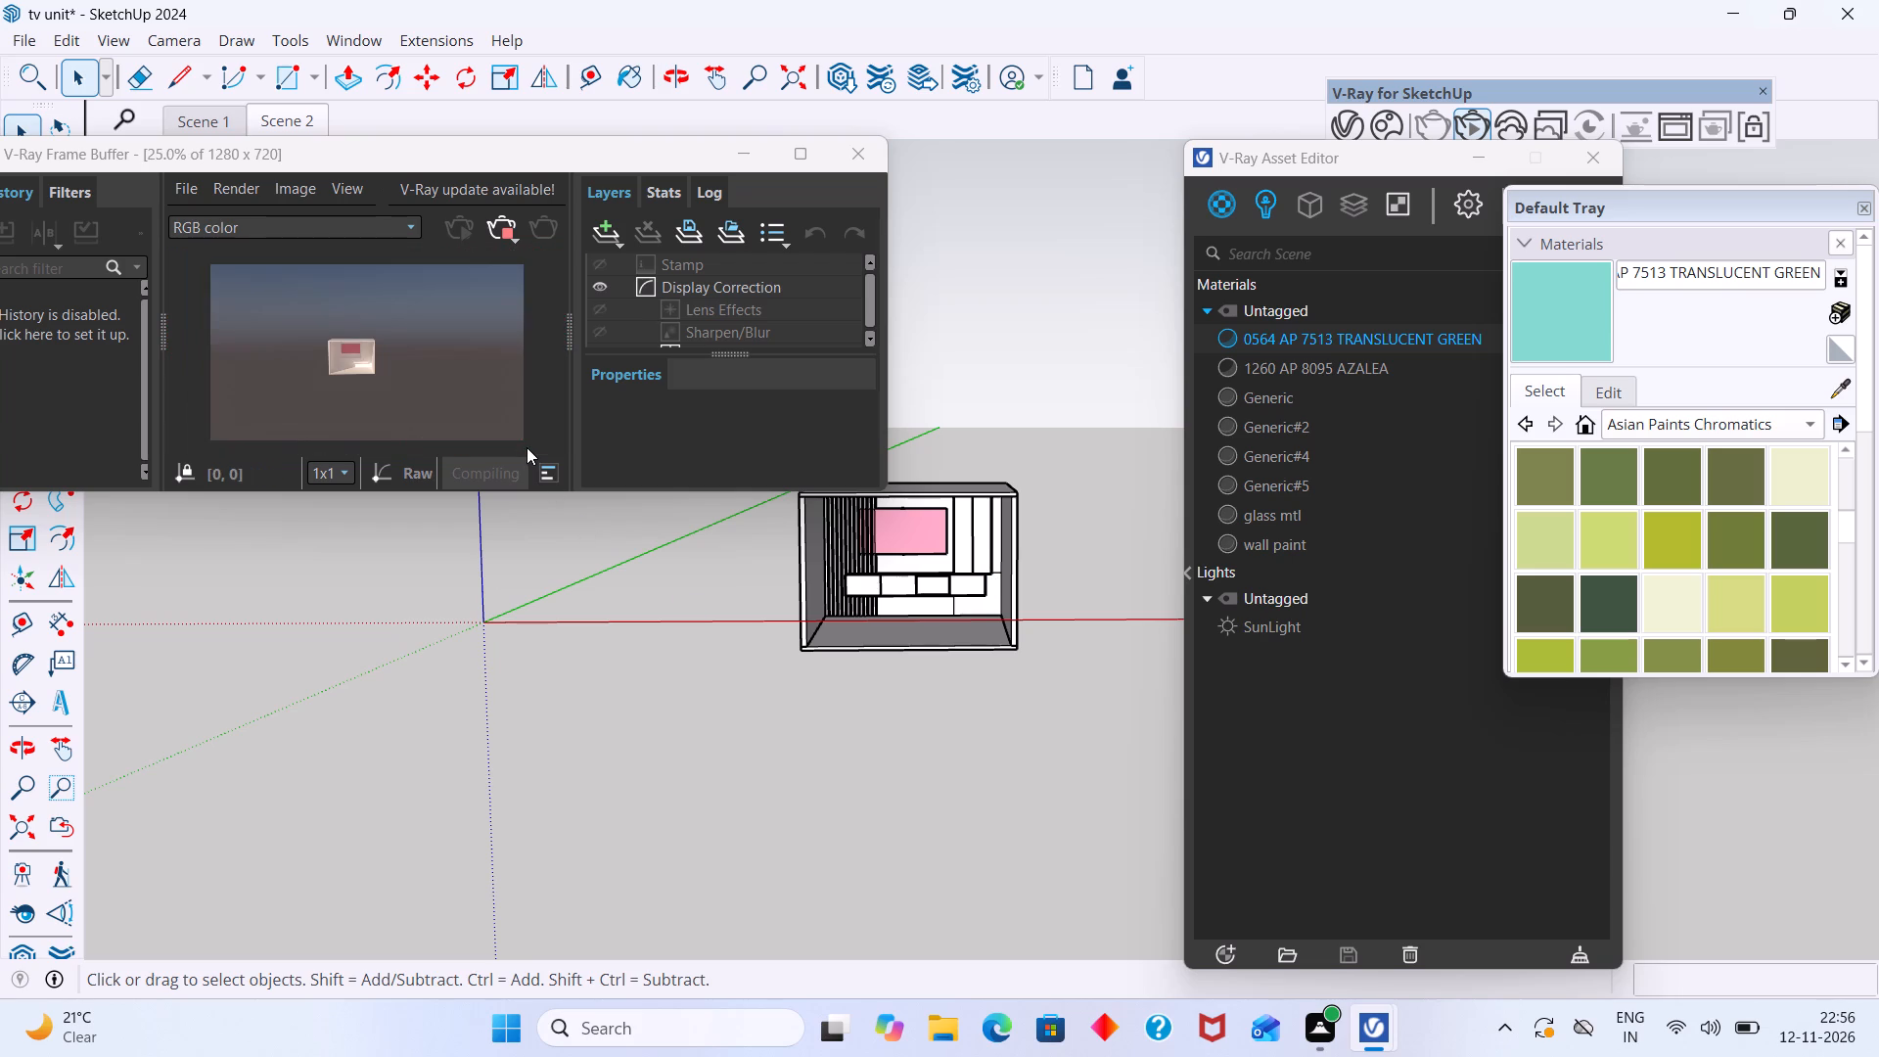
{"action": "scroll", "coordinate": [330, 379], "scroll_direction": "up", "scroll_amount": 3}
{"action": "scroll", "coordinate": [390, 354], "scroll_direction": "down", "scroll_amount": 2}
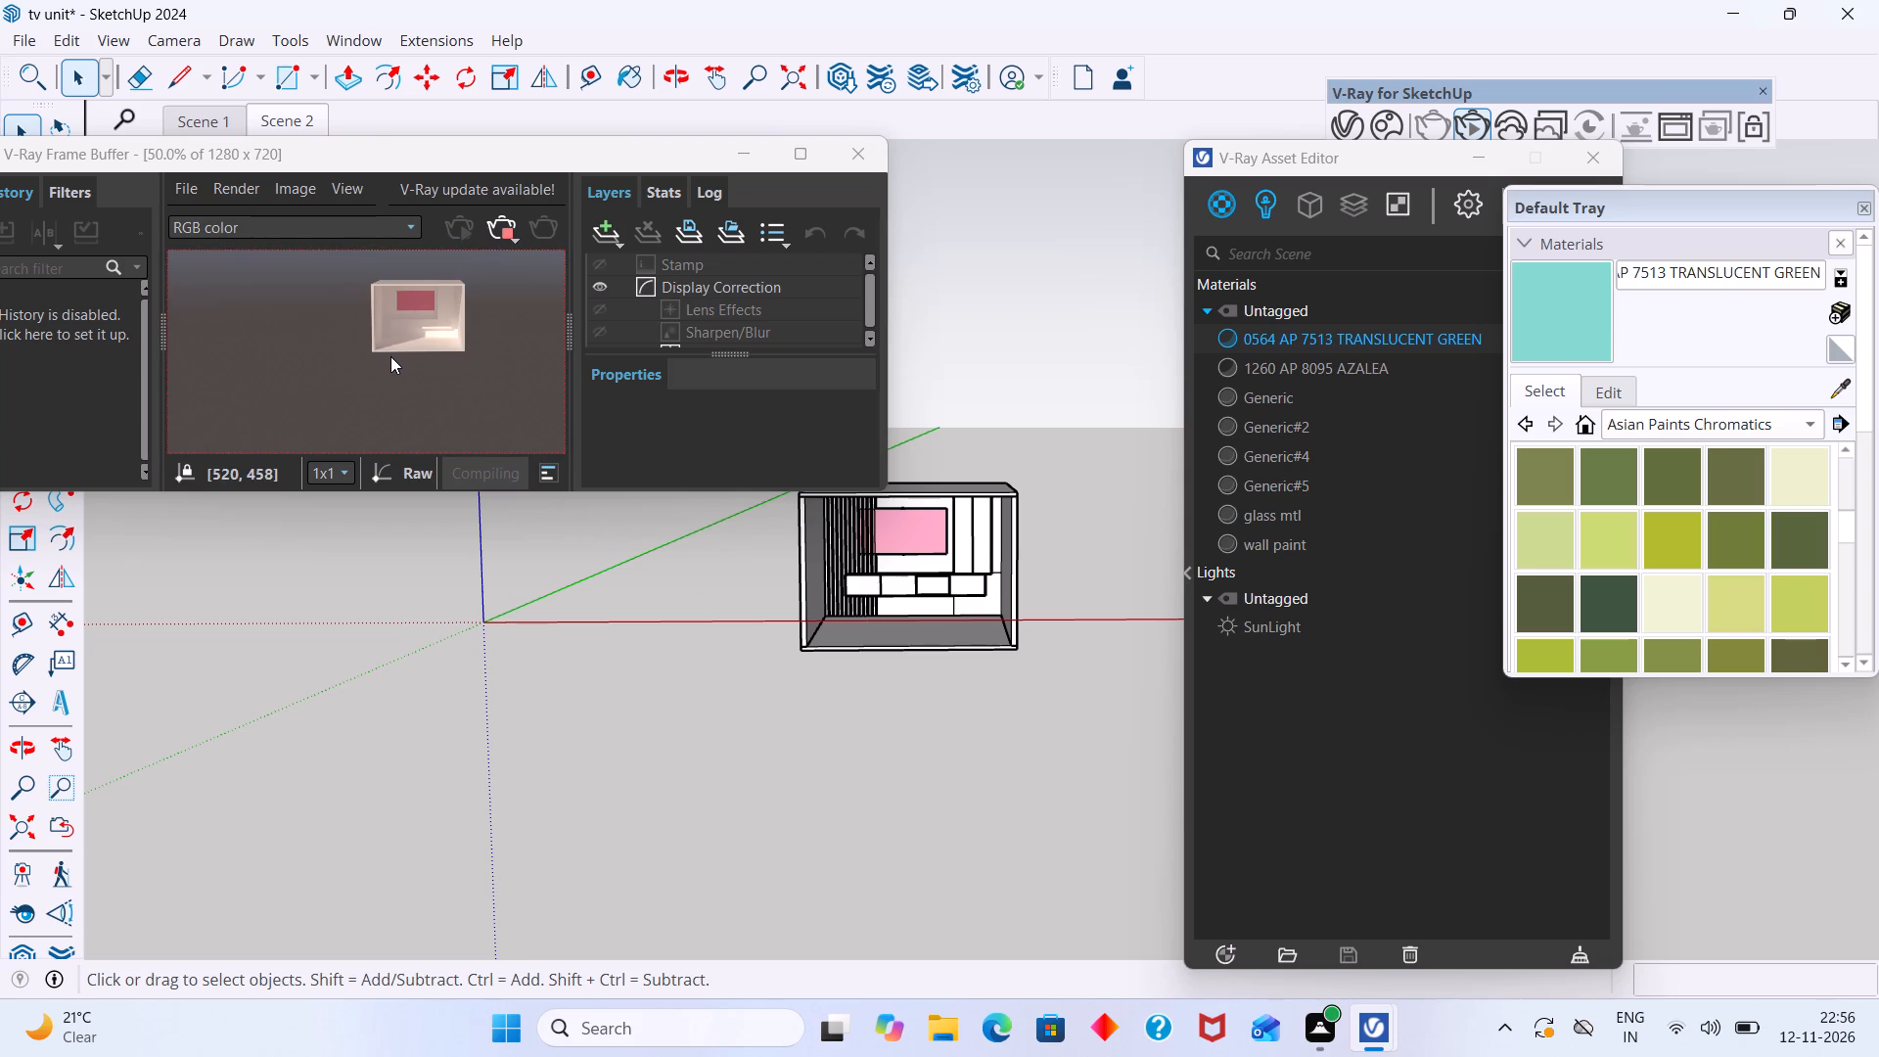
{"action": "middle_click_drag", "start_coordinate": [391, 356], "coordinate": [415, 390], "text": "shift"}
{"action": "scroll", "coordinate": [437, 354], "scroll_direction": "up", "scroll_amount": 2}
{"action": "middle_click_drag", "start_coordinate": [438, 352], "coordinate": [460, 362]}
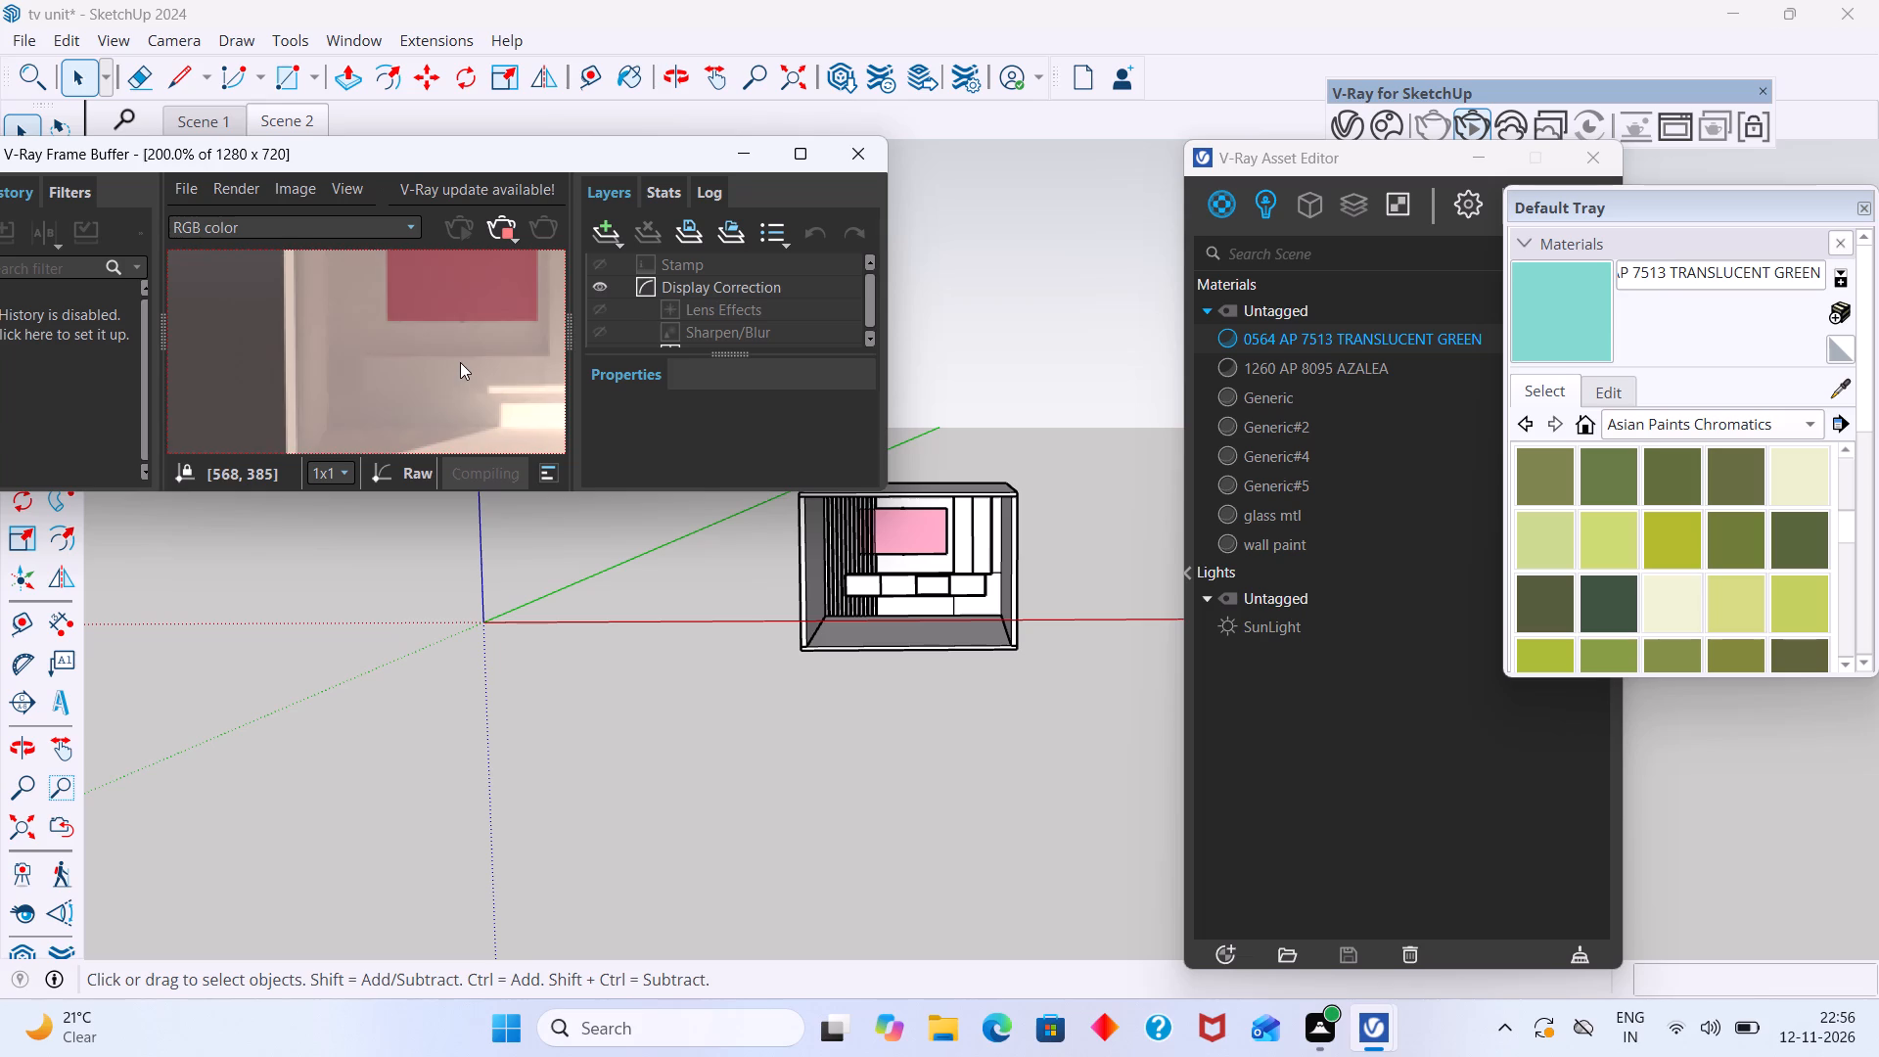
{"action": "scroll", "coordinate": [463, 362], "scroll_direction": "down", "scroll_amount": 2}
{"action": "middle_click_drag", "start_coordinate": [463, 362], "coordinate": [369, 383], "text": "shift"}
{"action": "scroll", "coordinate": [366, 379], "scroll_direction": "up", "scroll_amount": 2}
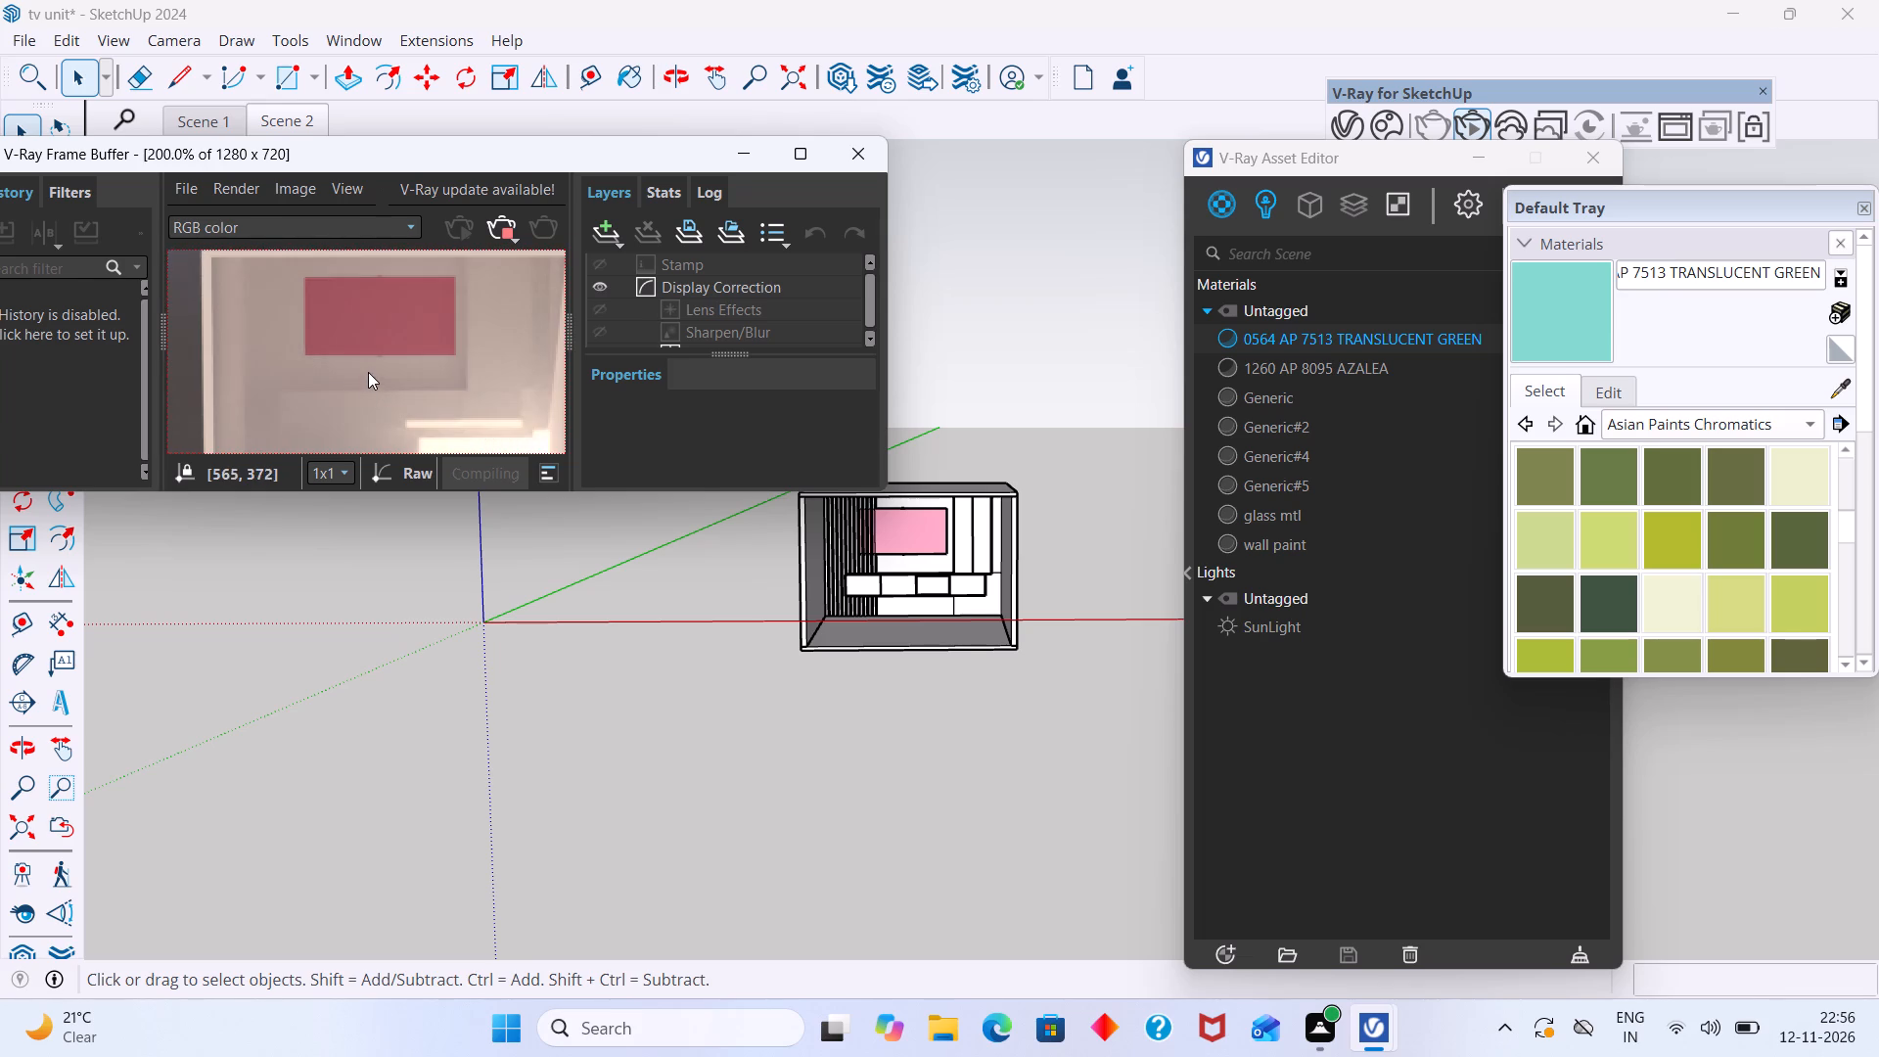
{"action": "scroll", "coordinate": [368, 370], "scroll_direction": "down", "scroll_amount": 1}
Enlarge the V-Ray Frame Buffer vertically and examine the whole room in the live render.
{"action": "left_click_drag", "start_coordinate": [413, 486], "coordinate": [419, 559]}
{"action": "left_click_drag", "start_coordinate": [436, 490], "coordinate": [436, 518]}
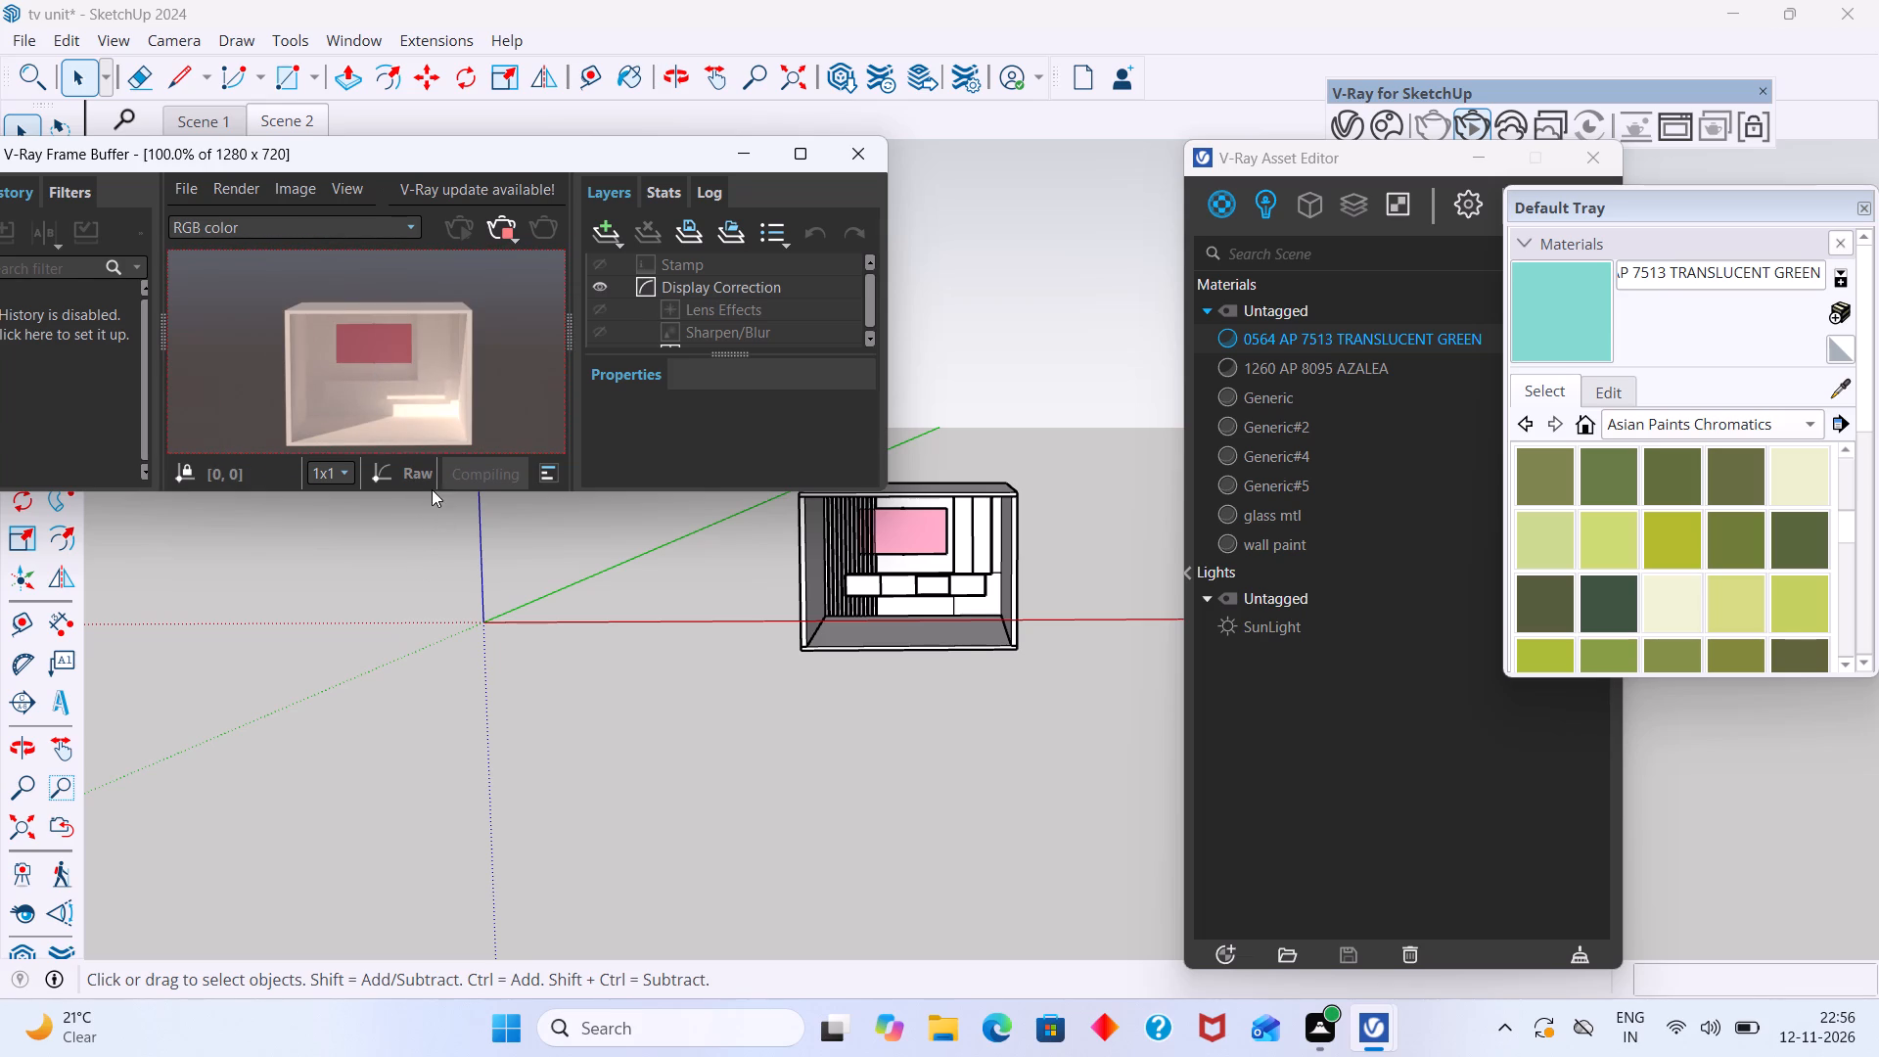
{"action": "left_click", "coordinate": [432, 489]}
{"action": "left_click_drag", "start_coordinate": [505, 139], "coordinate": [503, 66]}
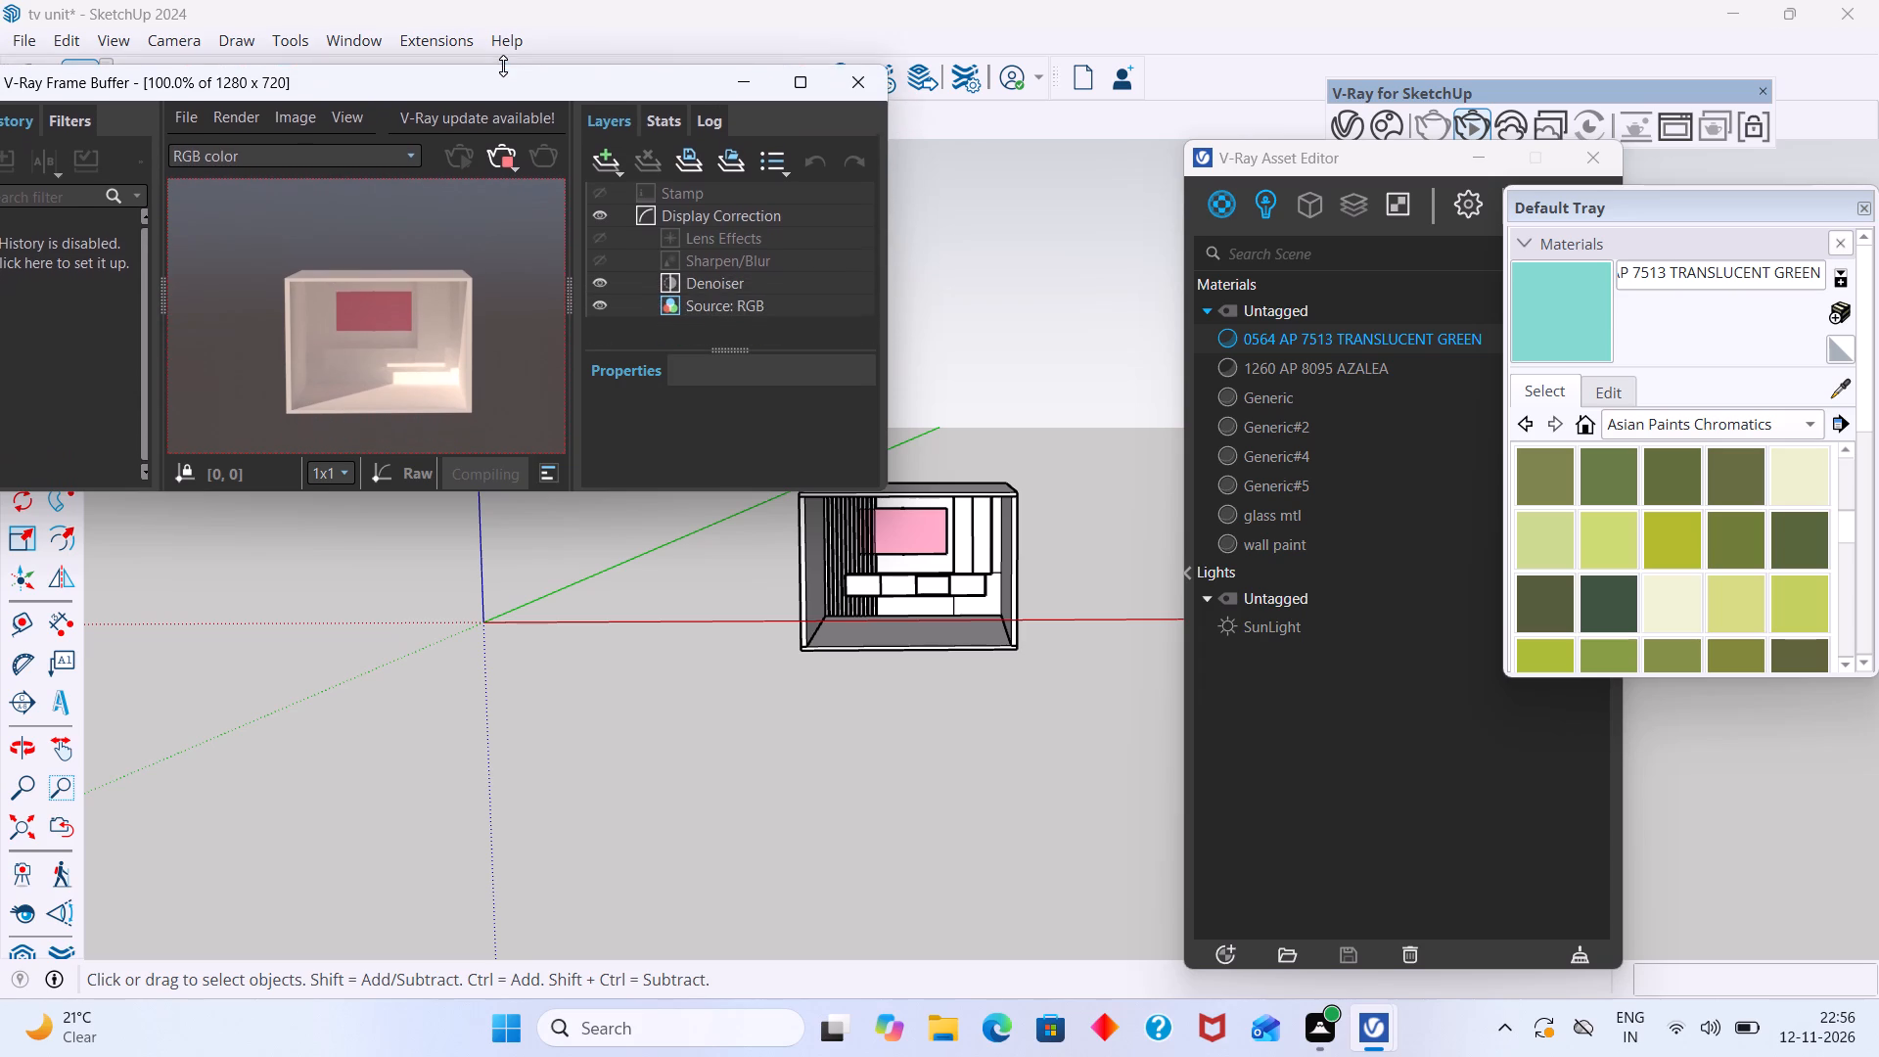
{"action": "left_click_drag", "start_coordinate": [503, 66], "coordinate": [503, 61]}
{"action": "left_click_drag", "start_coordinate": [449, 494], "coordinate": [436, 588]}
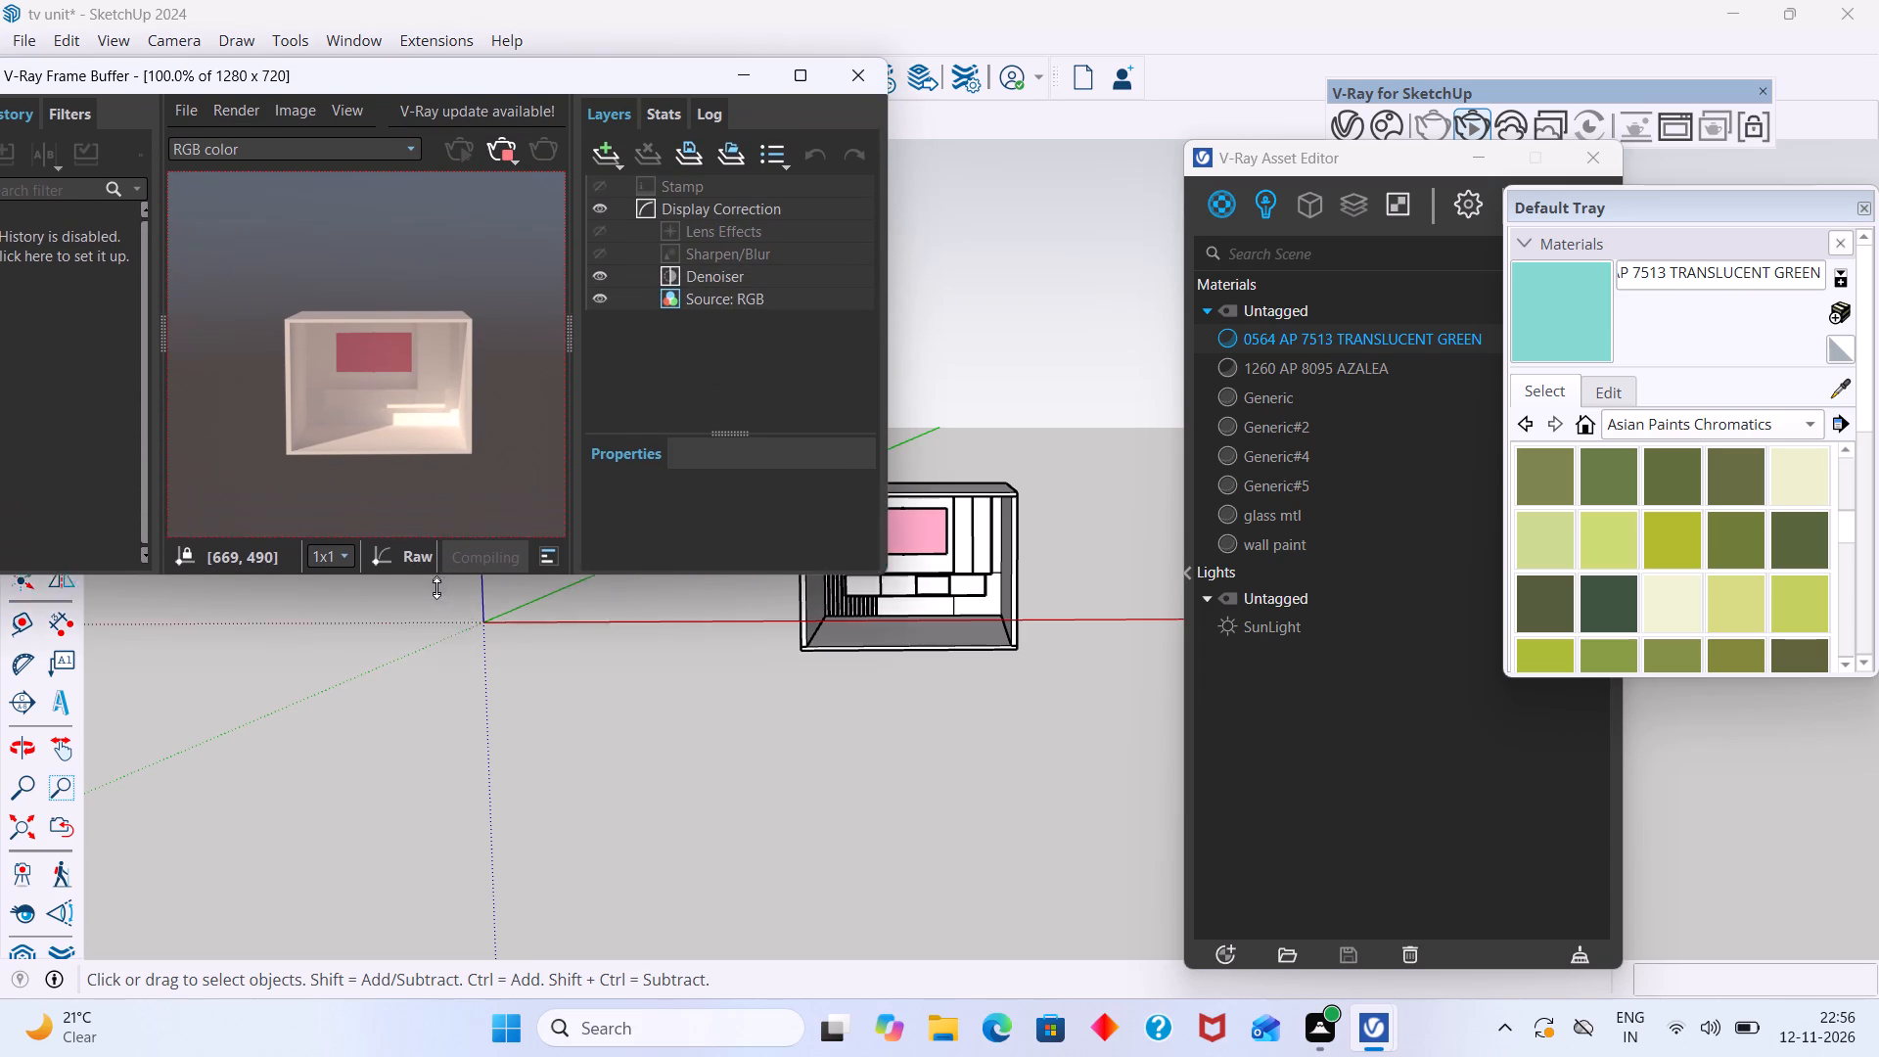
{"action": "left_click_drag", "start_coordinate": [436, 588], "coordinate": [427, 751]}
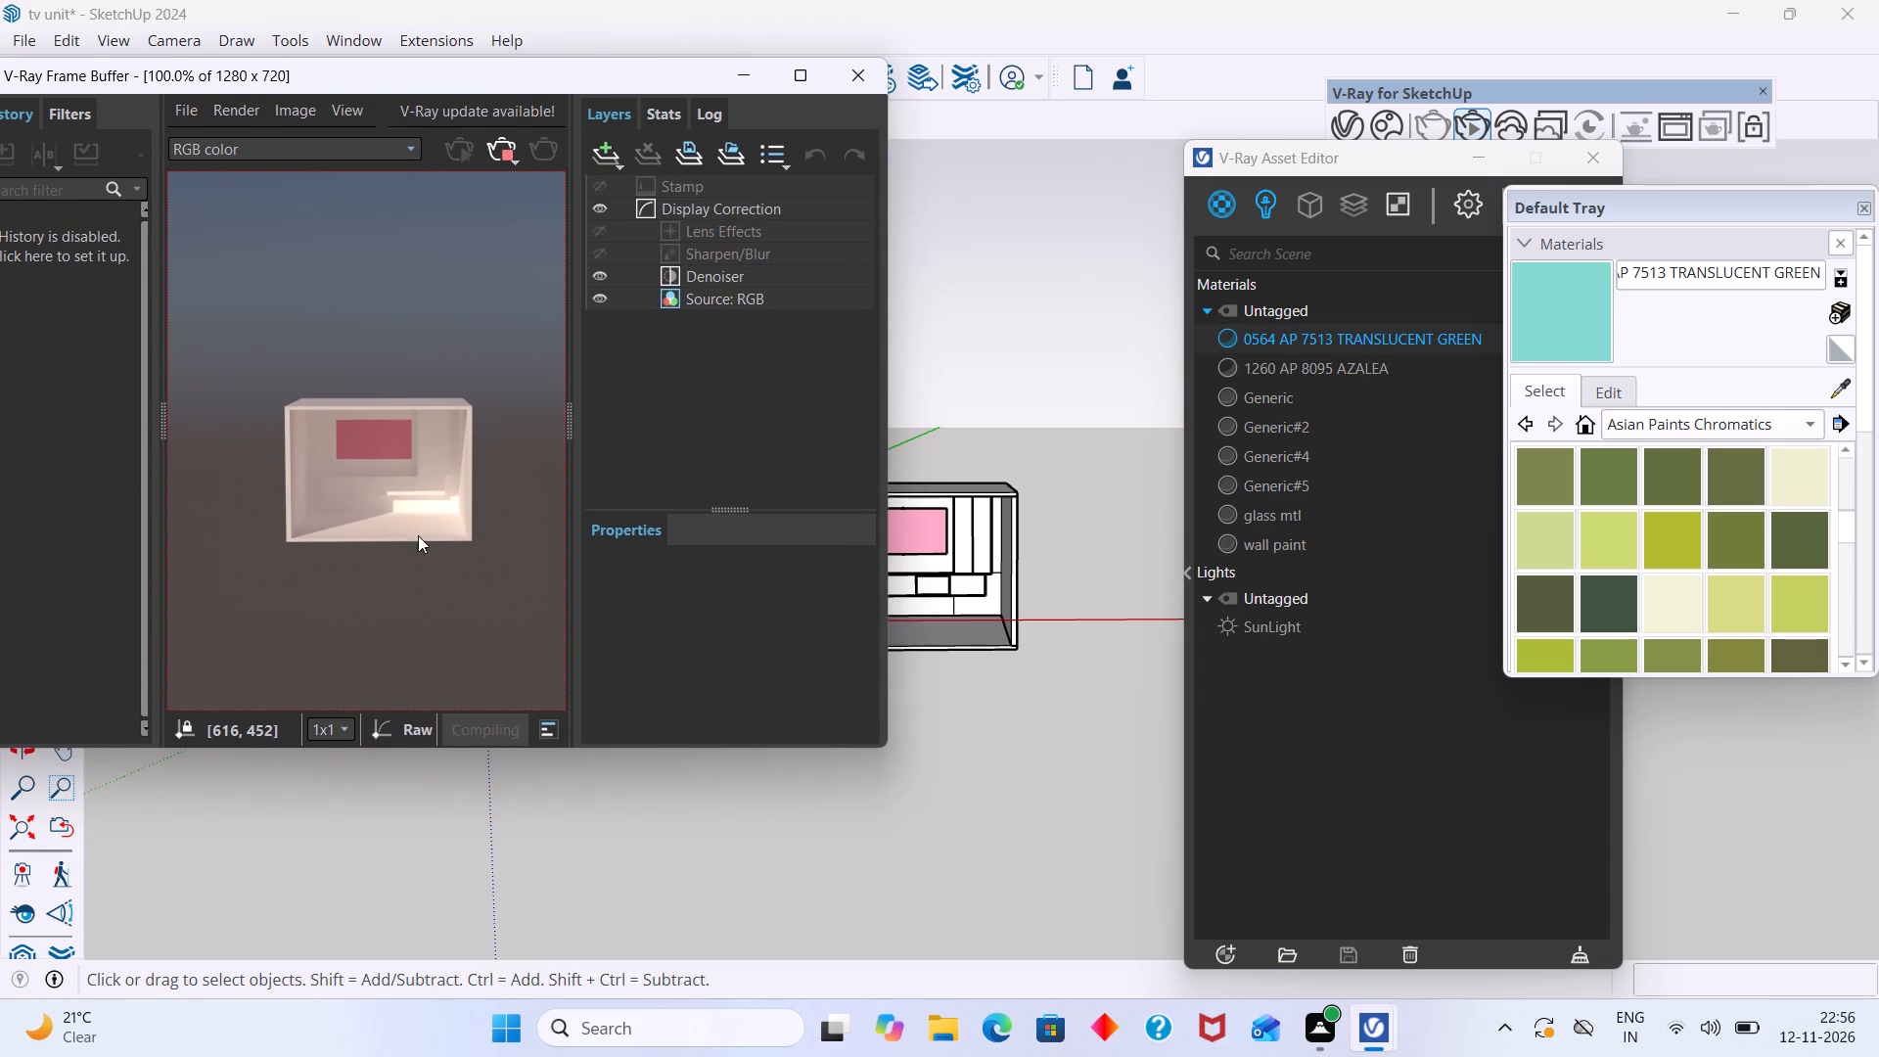
{"action": "scroll", "coordinate": [418, 516], "scroll_direction": "up", "scroll_amount": 3}
{"action": "scroll", "coordinate": [418, 516], "scroll_direction": "down", "scroll_amount": 6}
{"action": "middle_click_drag", "start_coordinate": [424, 511], "coordinate": [452, 514]}
{"action": "scroll", "coordinate": [364, 449], "scroll_direction": "up", "scroll_amount": 2}
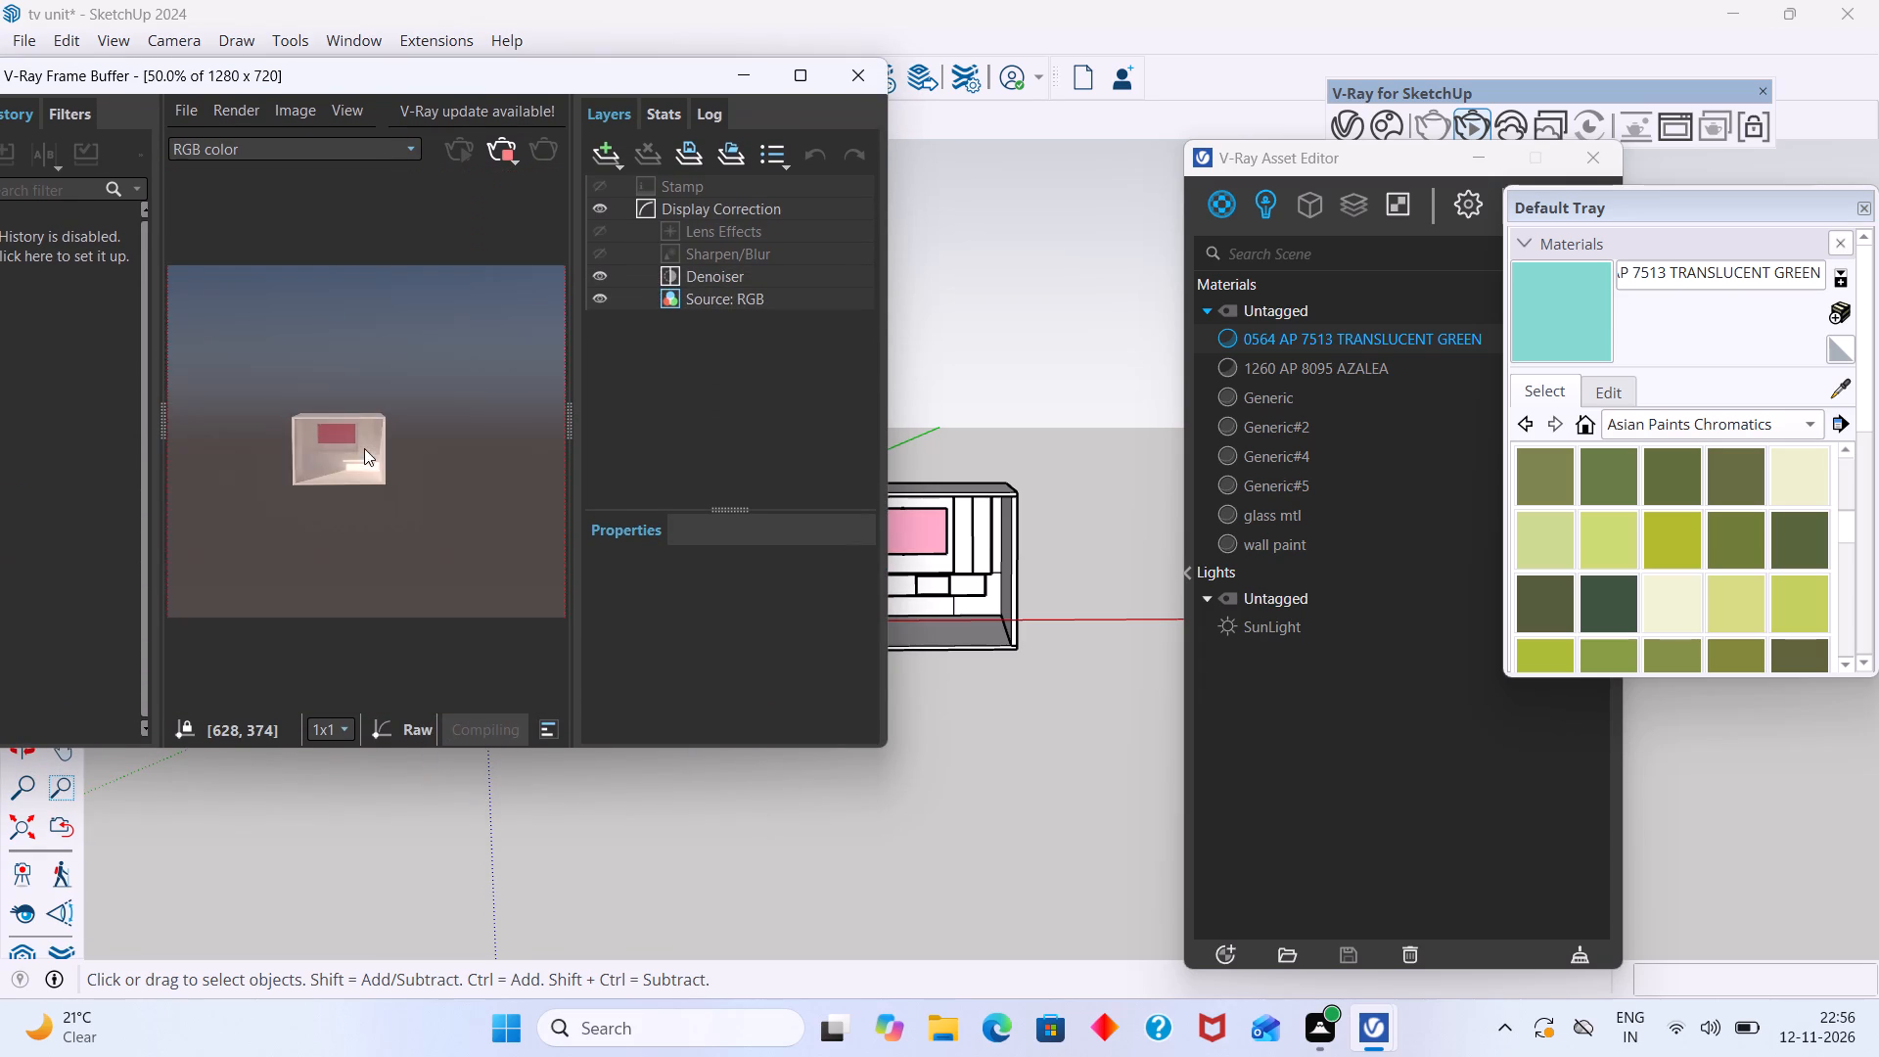
{"action": "scroll", "coordinate": [364, 448], "scroll_direction": "up", "scroll_amount": 2}
{"action": "scroll", "coordinate": [367, 450], "scroll_direction": "down", "scroll_amount": 1}
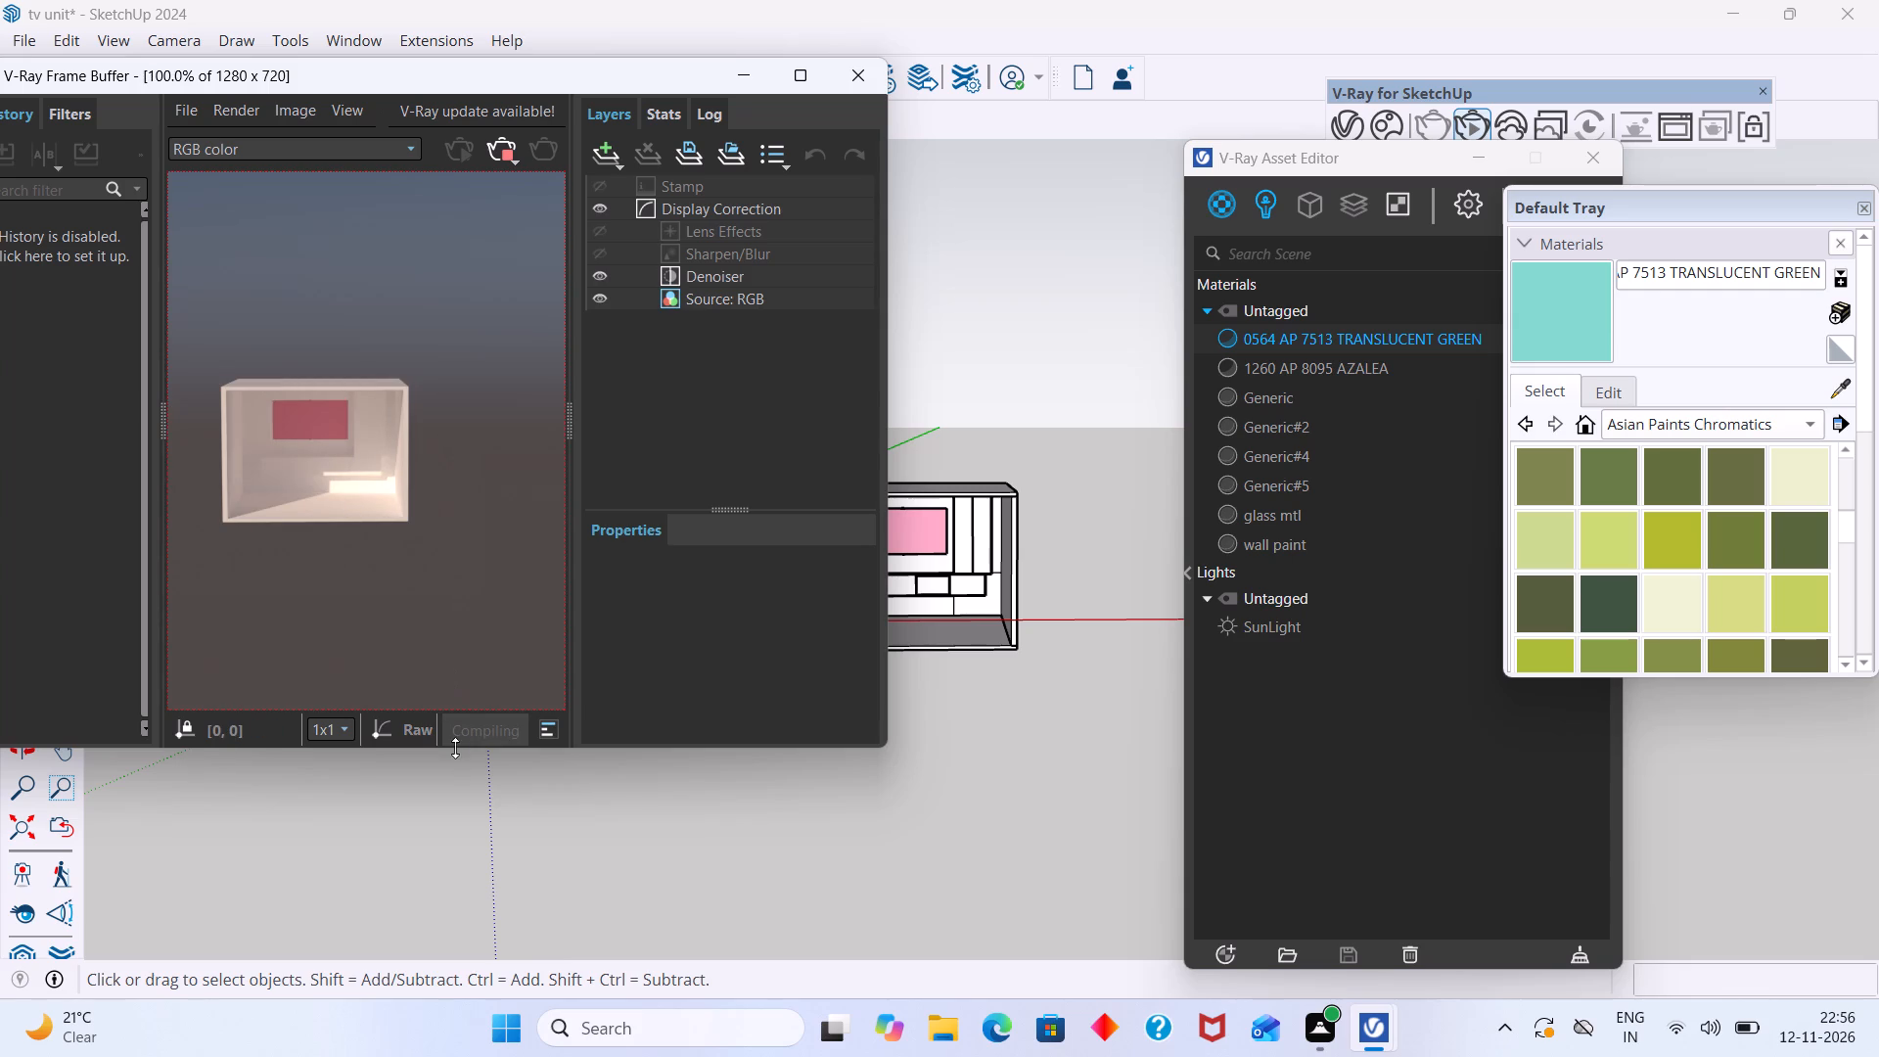
Move the V-Ray Frame Buffer fully into view and shorten it to uncover part of the TV unit model.
{"action": "left_click_drag", "start_coordinate": [889, 435], "coordinate": [803, 426]}
{"action": "scroll", "coordinate": [114, 235], "scroll_direction": "down", "scroll_amount": 2}
{"action": "left_click_drag", "start_coordinate": [261, 80], "coordinate": [461, 117]}
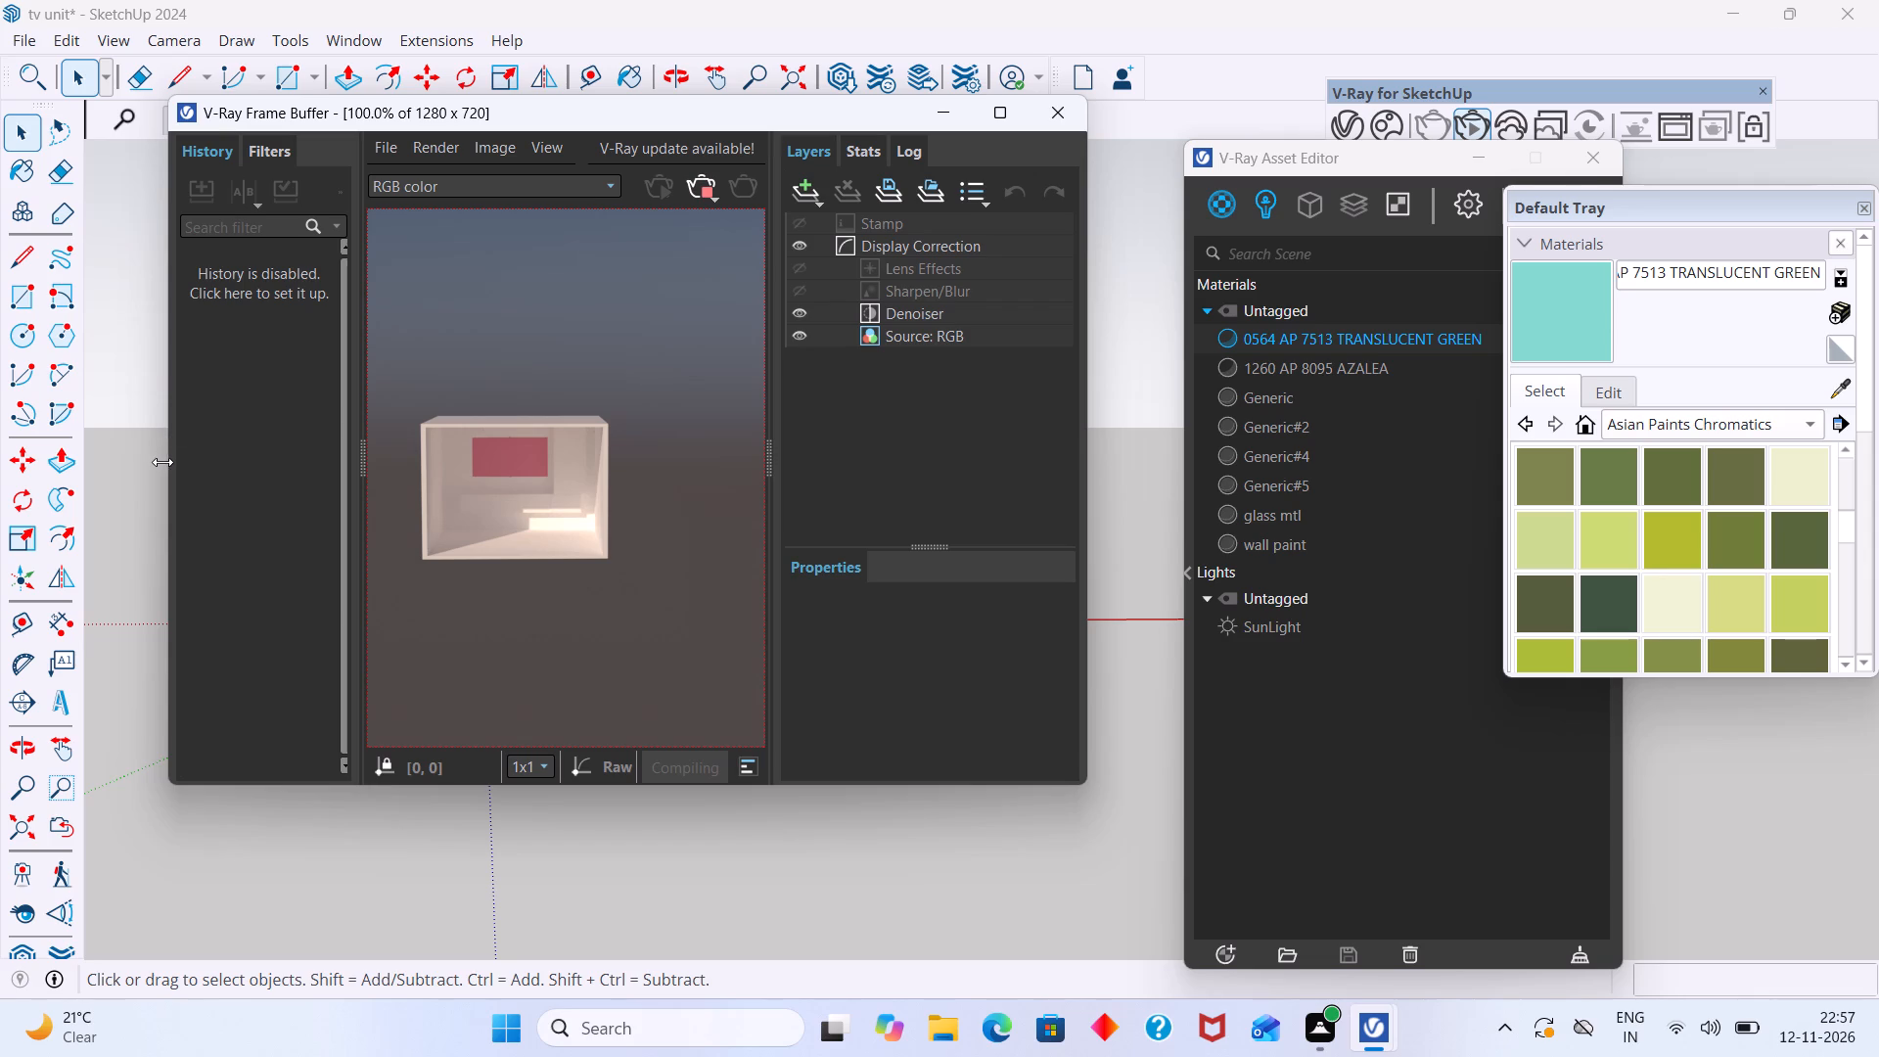
{"action": "left_click_drag", "start_coordinate": [162, 462], "coordinate": [344, 496]}
{"action": "left_click", "coordinate": [334, 222]}
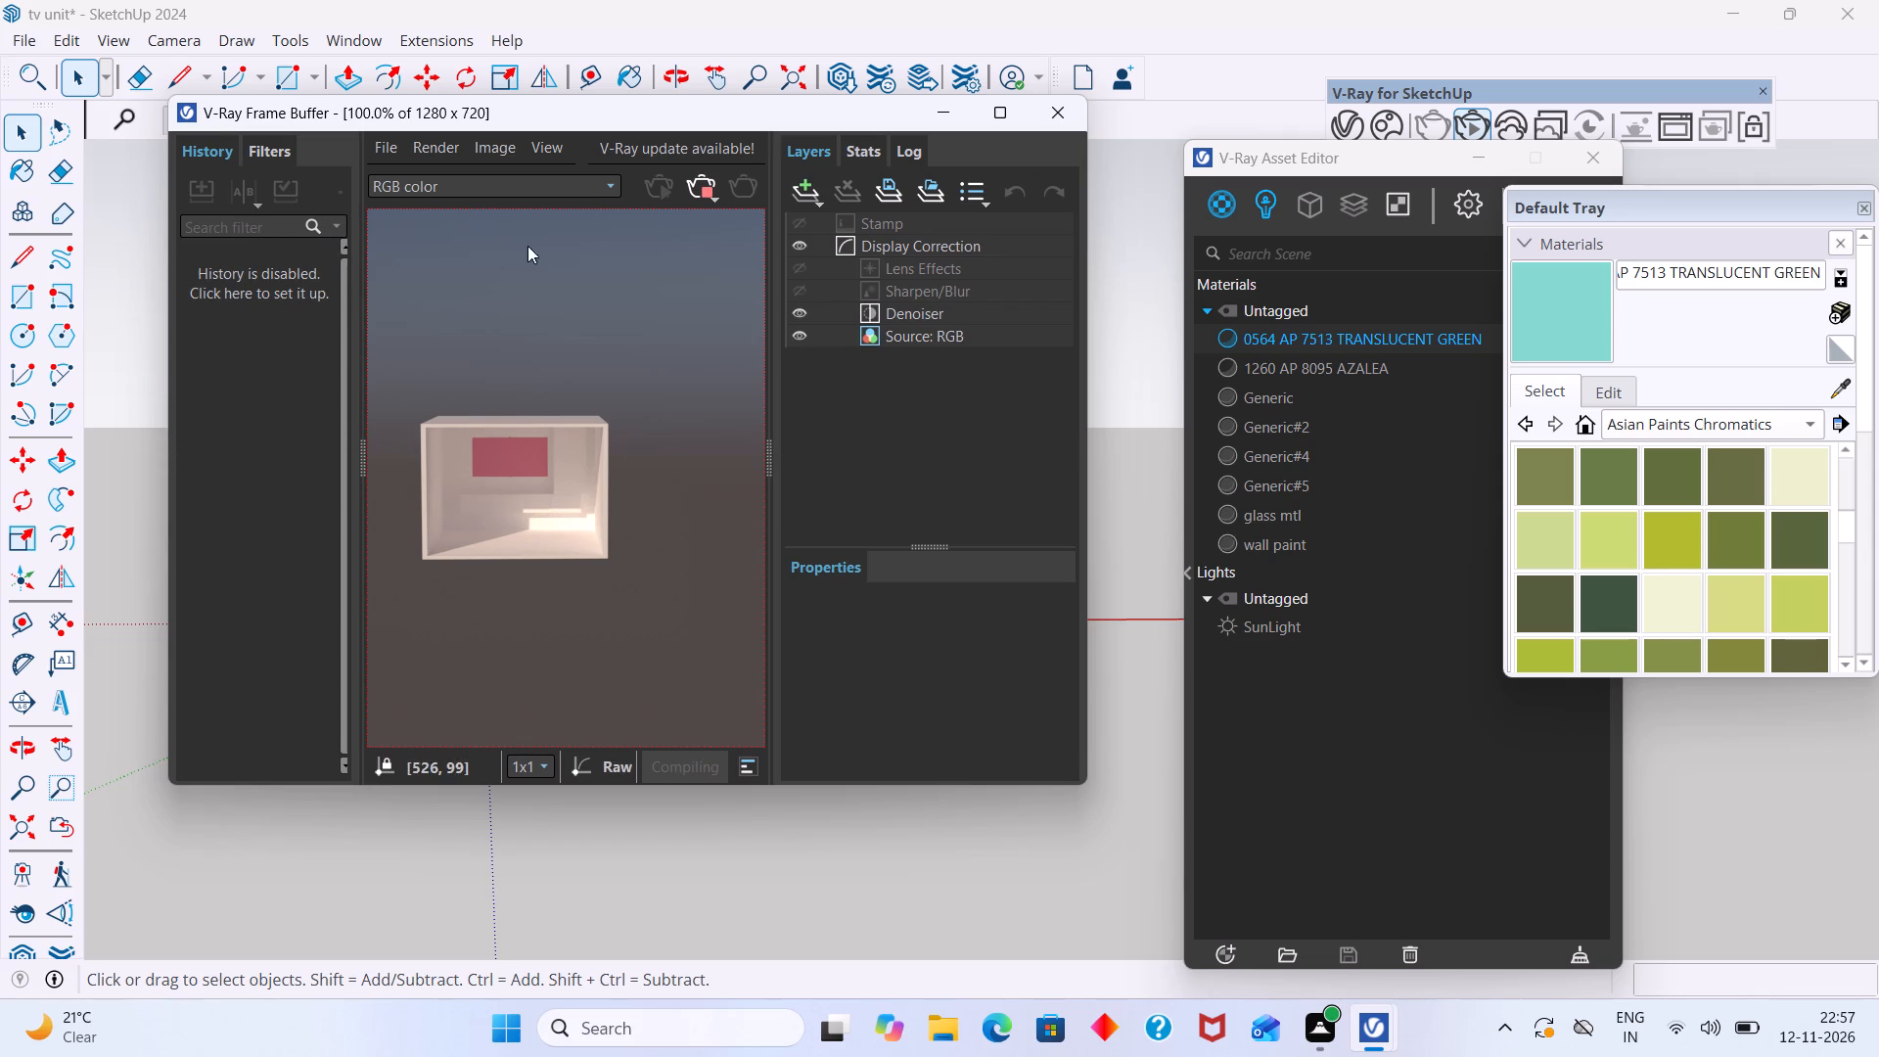
{"action": "left_click_drag", "start_coordinate": [1086, 483], "coordinate": [992, 461]}
{"action": "left_click_drag", "start_coordinate": [1089, 473], "coordinate": [972, 429]}
{"action": "left_click_drag", "start_coordinate": [972, 429], "coordinate": [818, 399]}
{"action": "scroll", "coordinate": [833, 565], "scroll_direction": "down", "scroll_amount": 4}
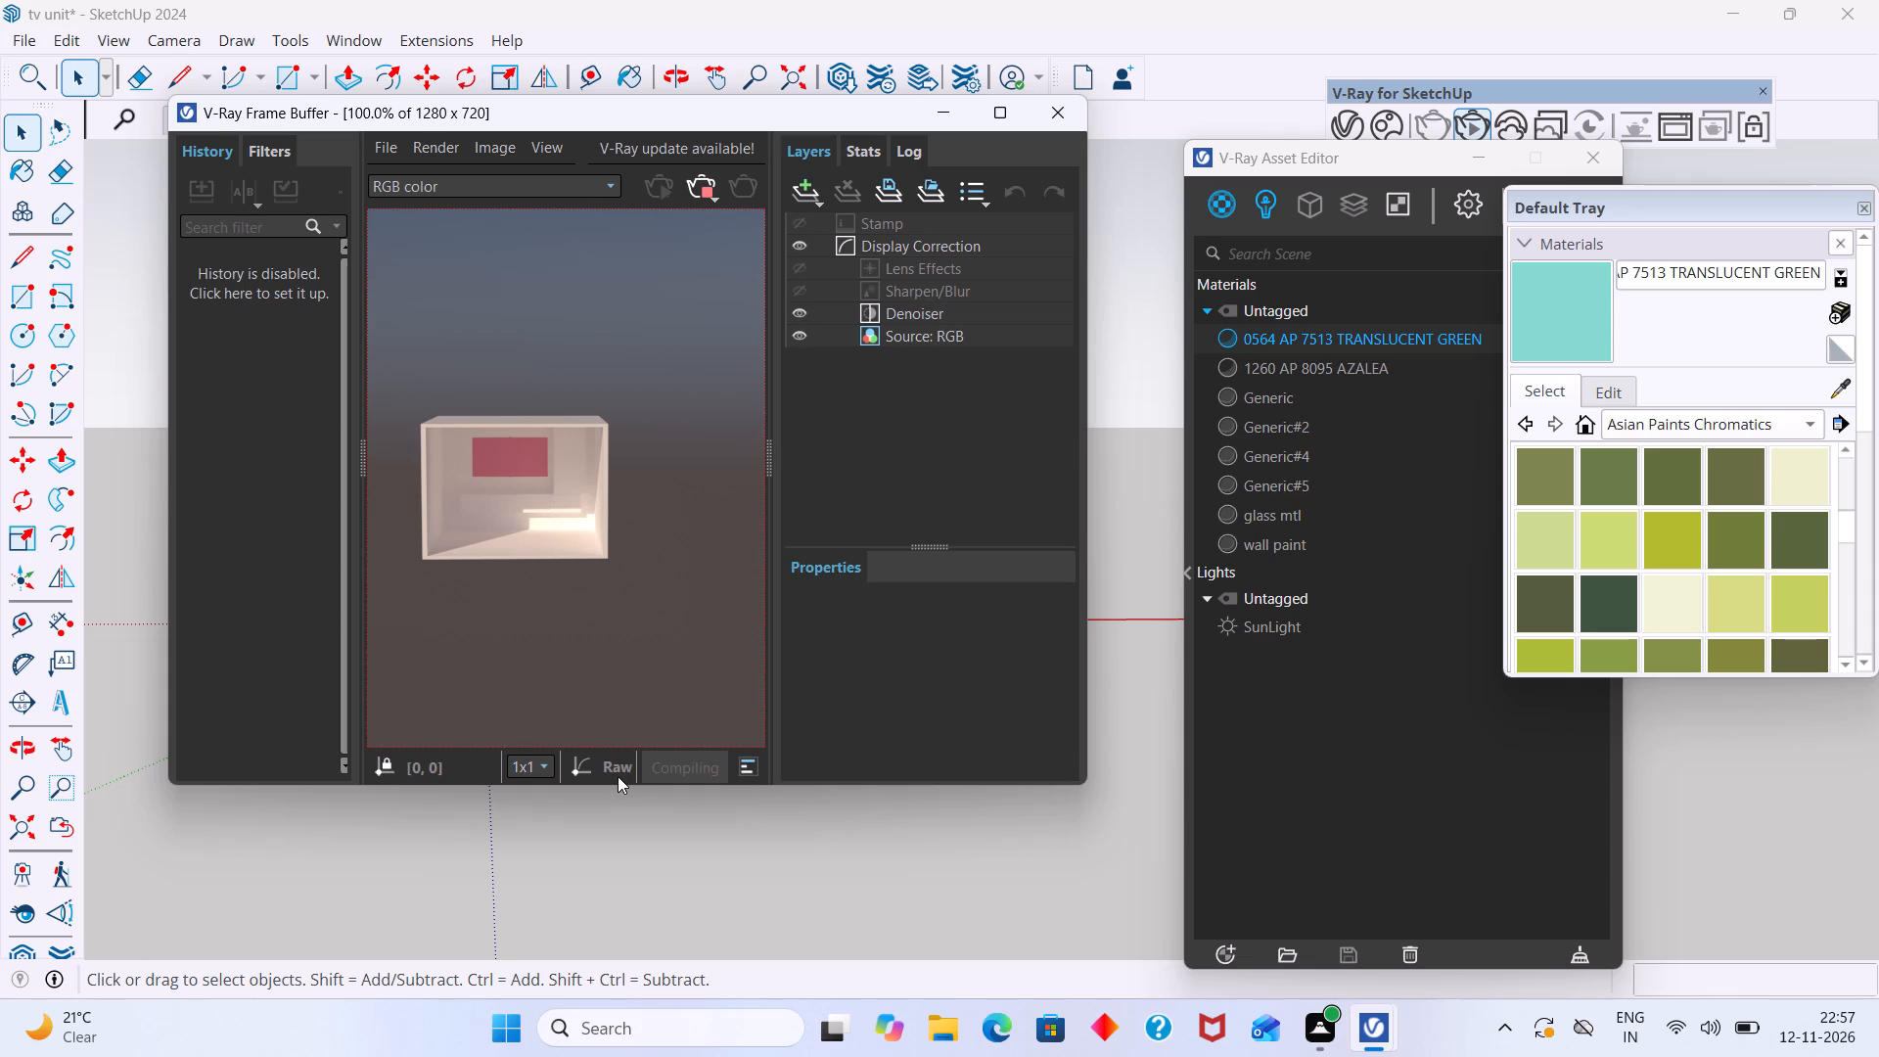
{"action": "left_click_drag", "start_coordinate": [624, 787], "coordinate": [604, 608]}
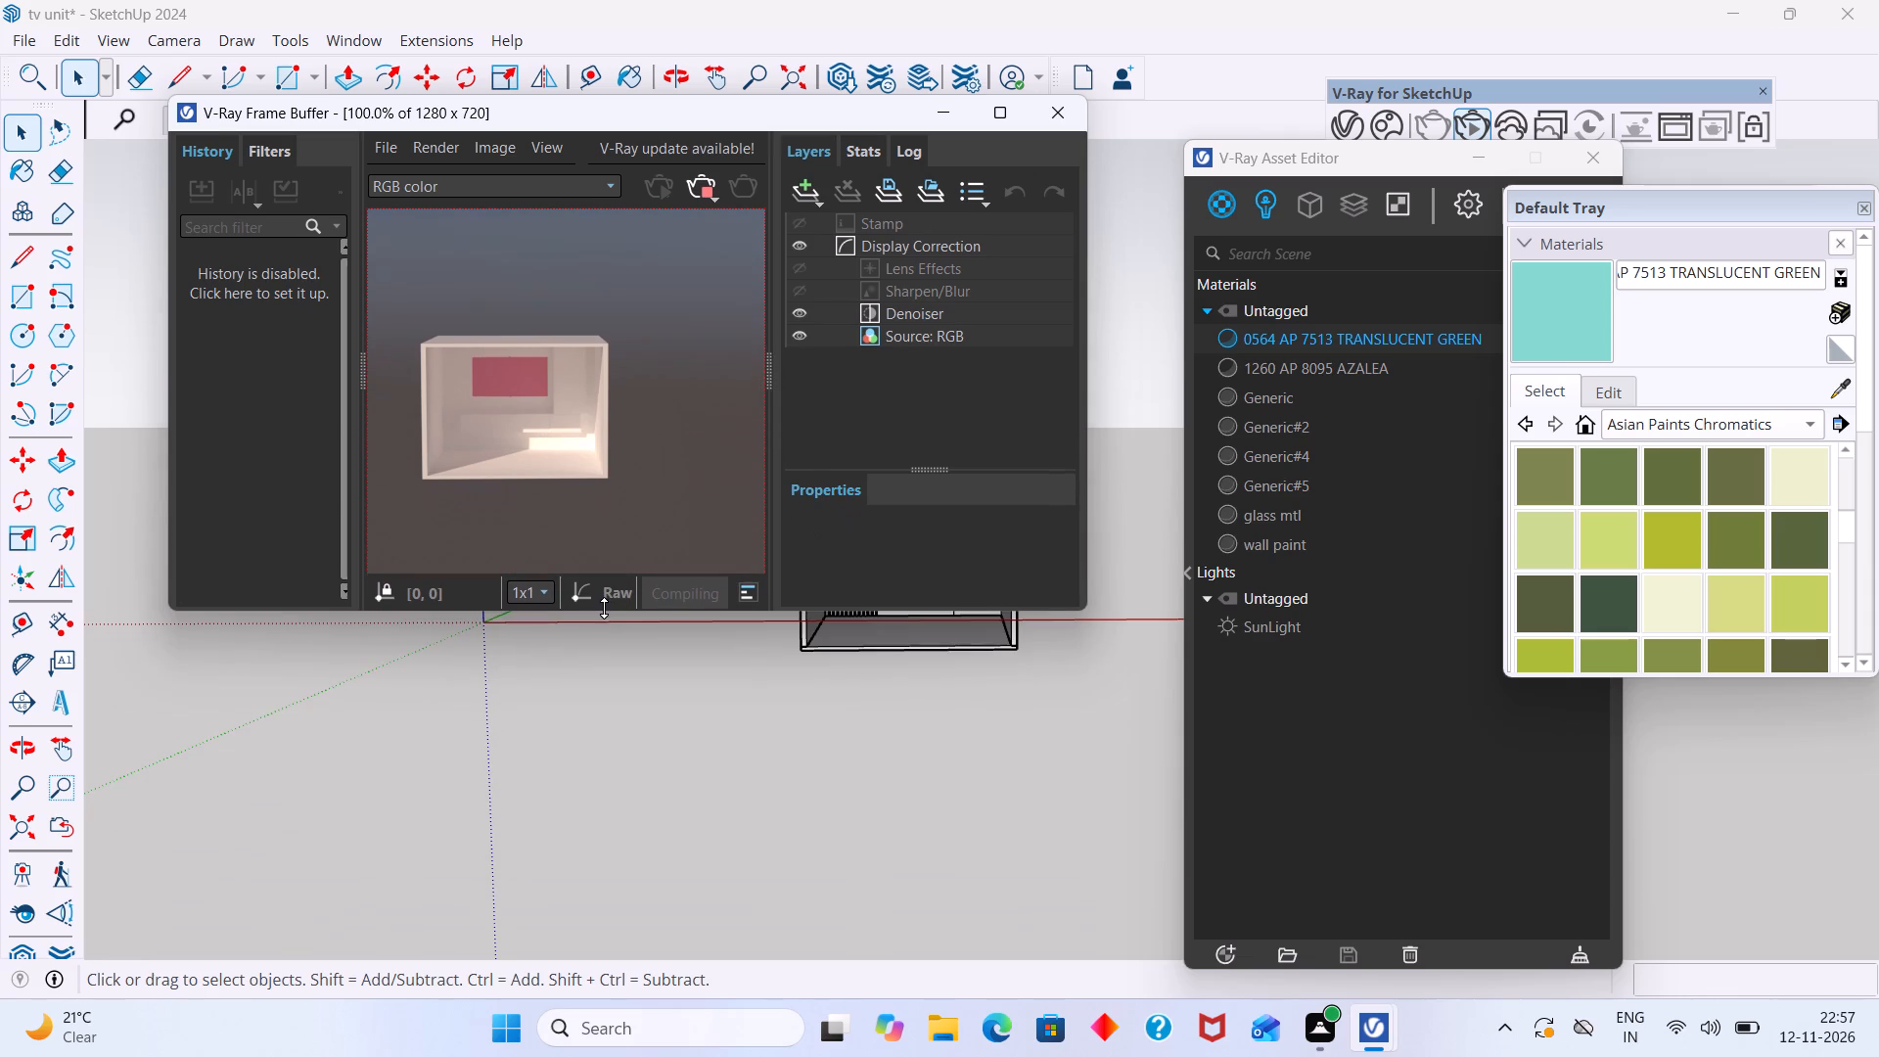
{"action": "left_click_drag", "start_coordinate": [604, 608], "coordinate": [612, 522]}
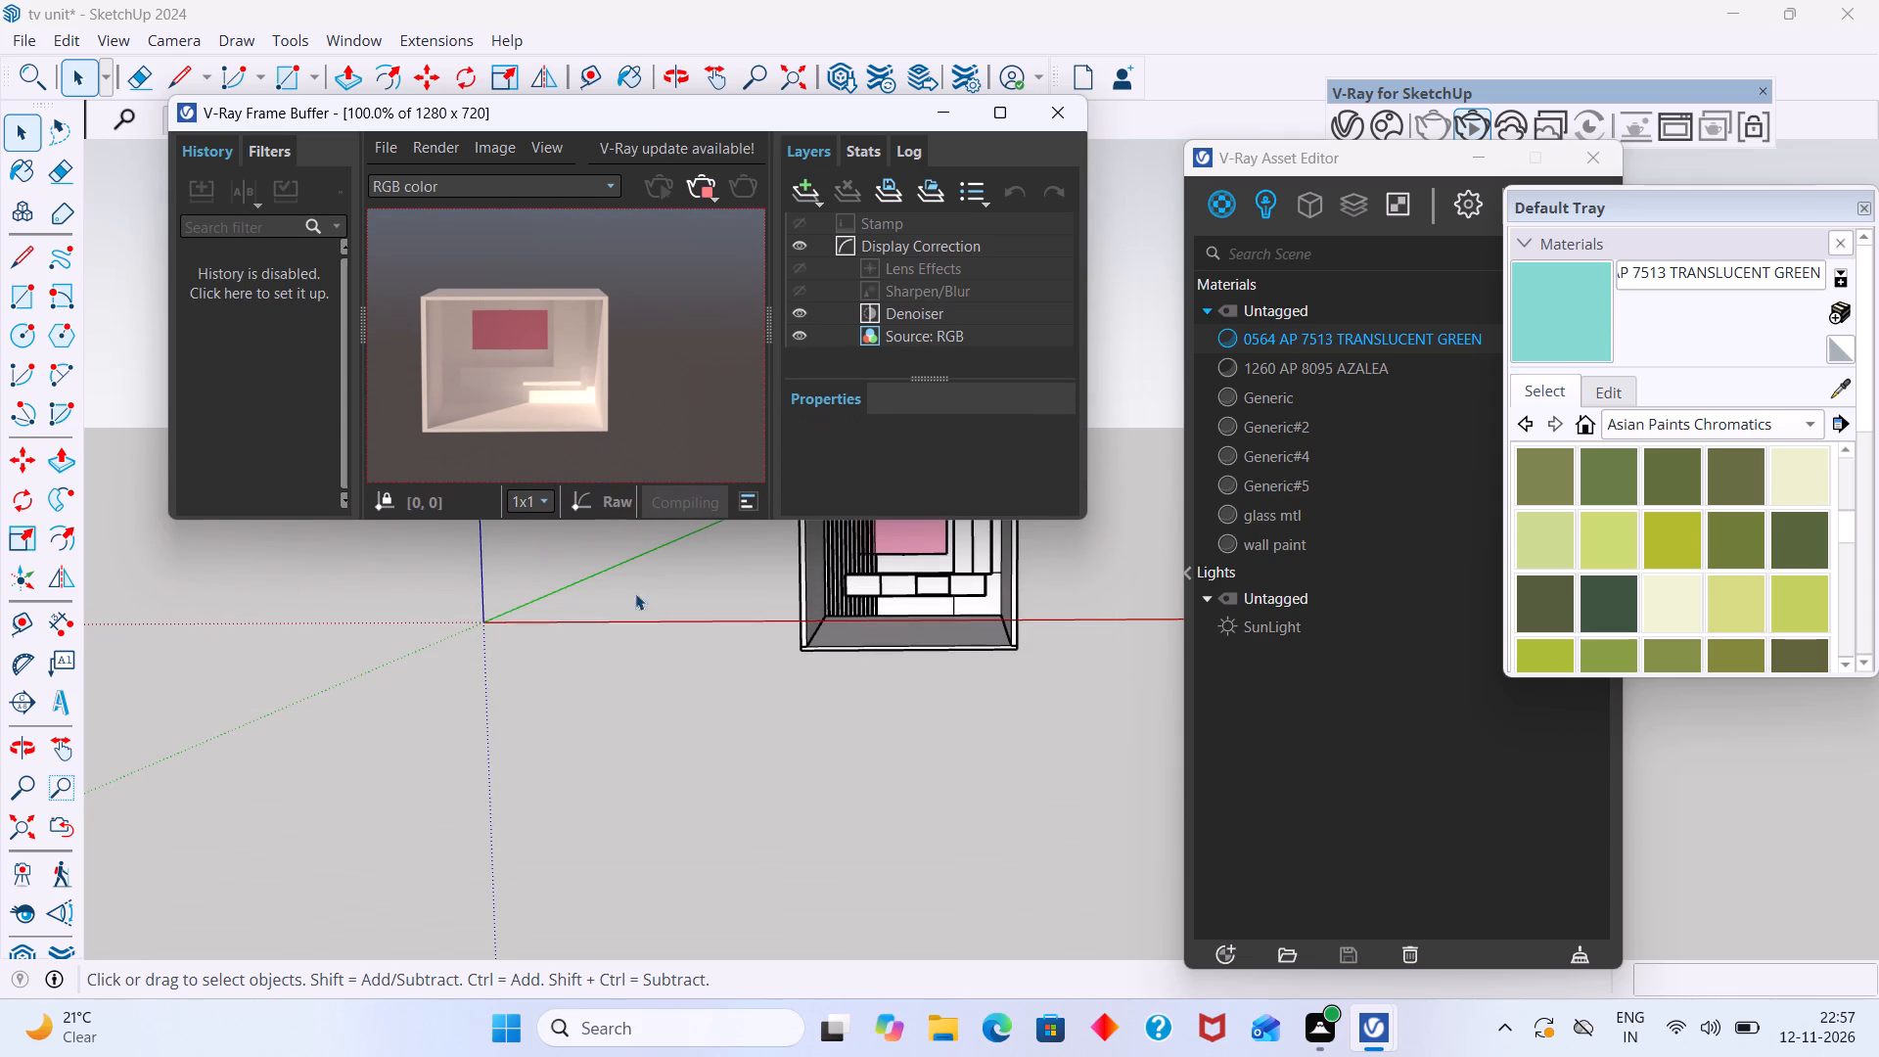
Paint the rightmost drawer front of the floating TV console with 0882 AP 7826 HERMIT SHACK from Asian Paints Chromatics.
{"action": "middle_click_drag", "start_coordinate": [677, 813], "coordinate": [672, 887], "text": "shift"}
{"action": "scroll", "coordinate": [739, 773], "scroll_direction": "down", "scroll_amount": 2, "text": "shift"}
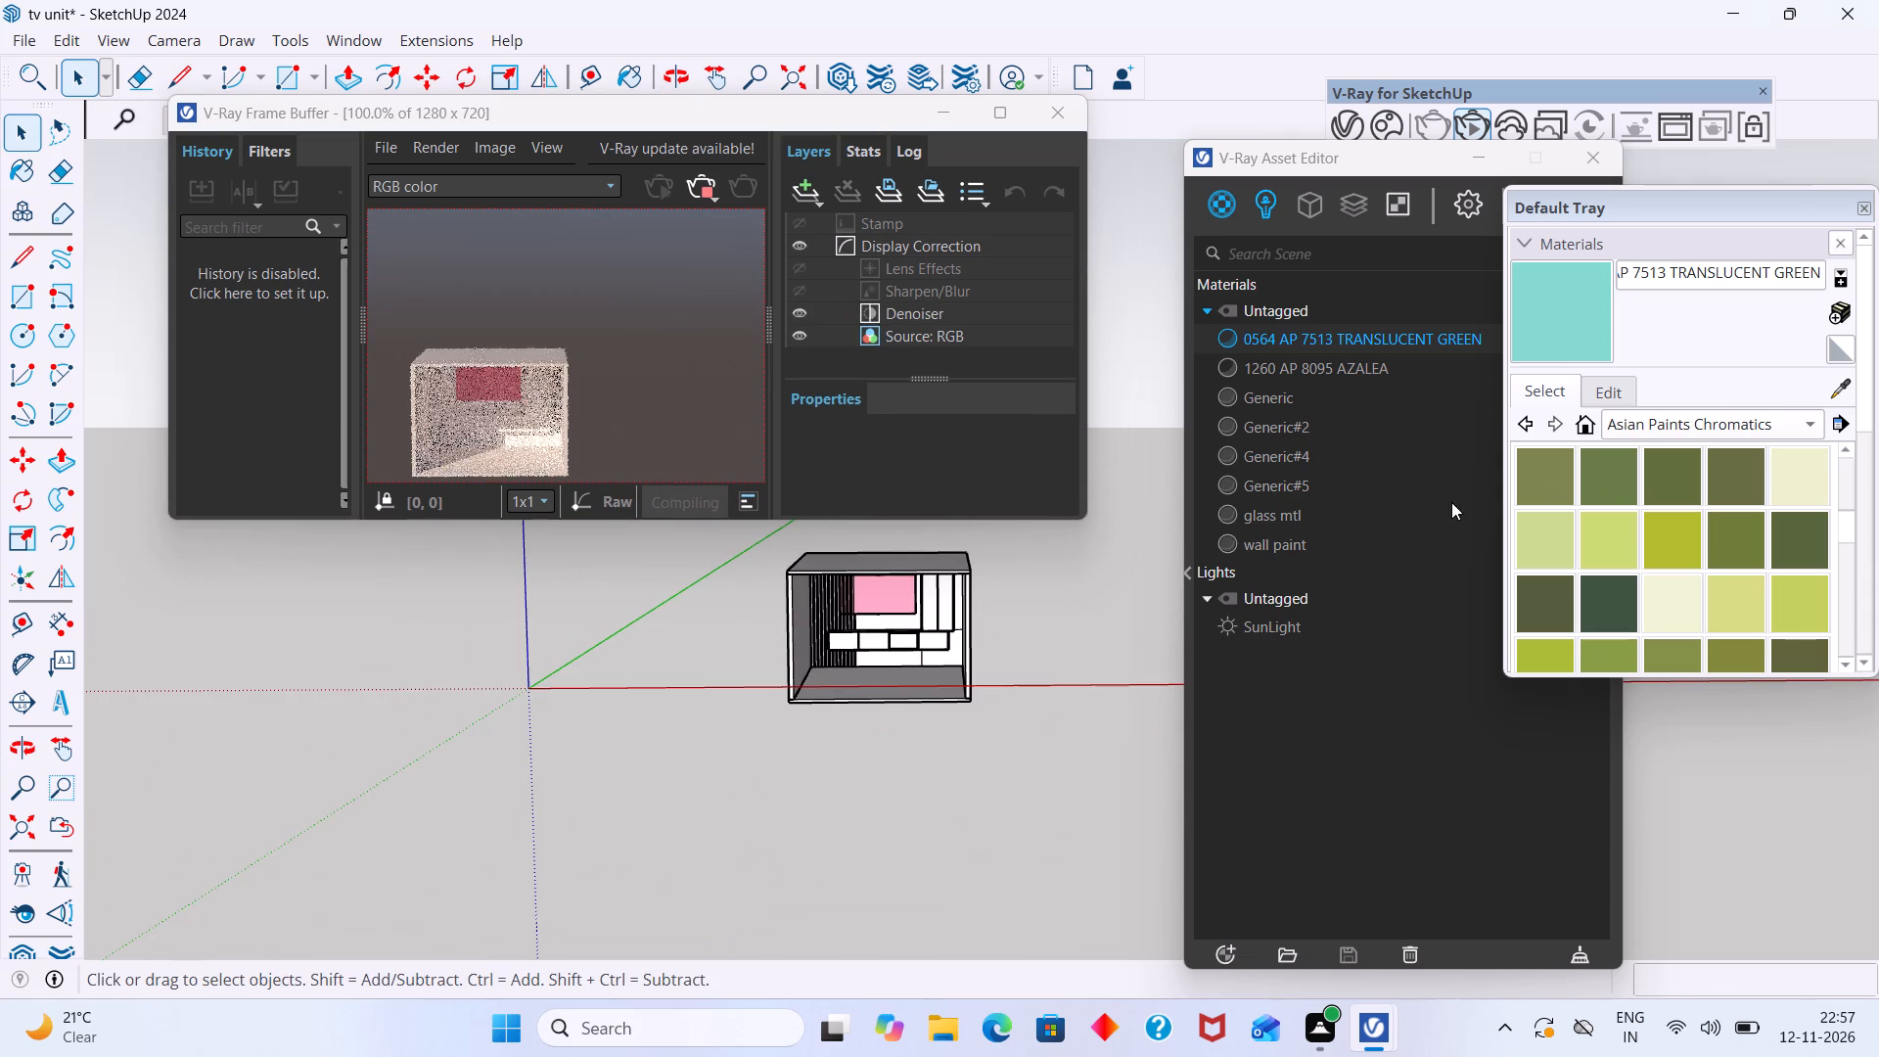
{"action": "scroll", "coordinate": [1080, 560], "scroll_direction": "up", "scroll_amount": 10}
{"action": "scroll", "coordinate": [848, 659], "scroll_direction": "up", "scroll_amount": 5}
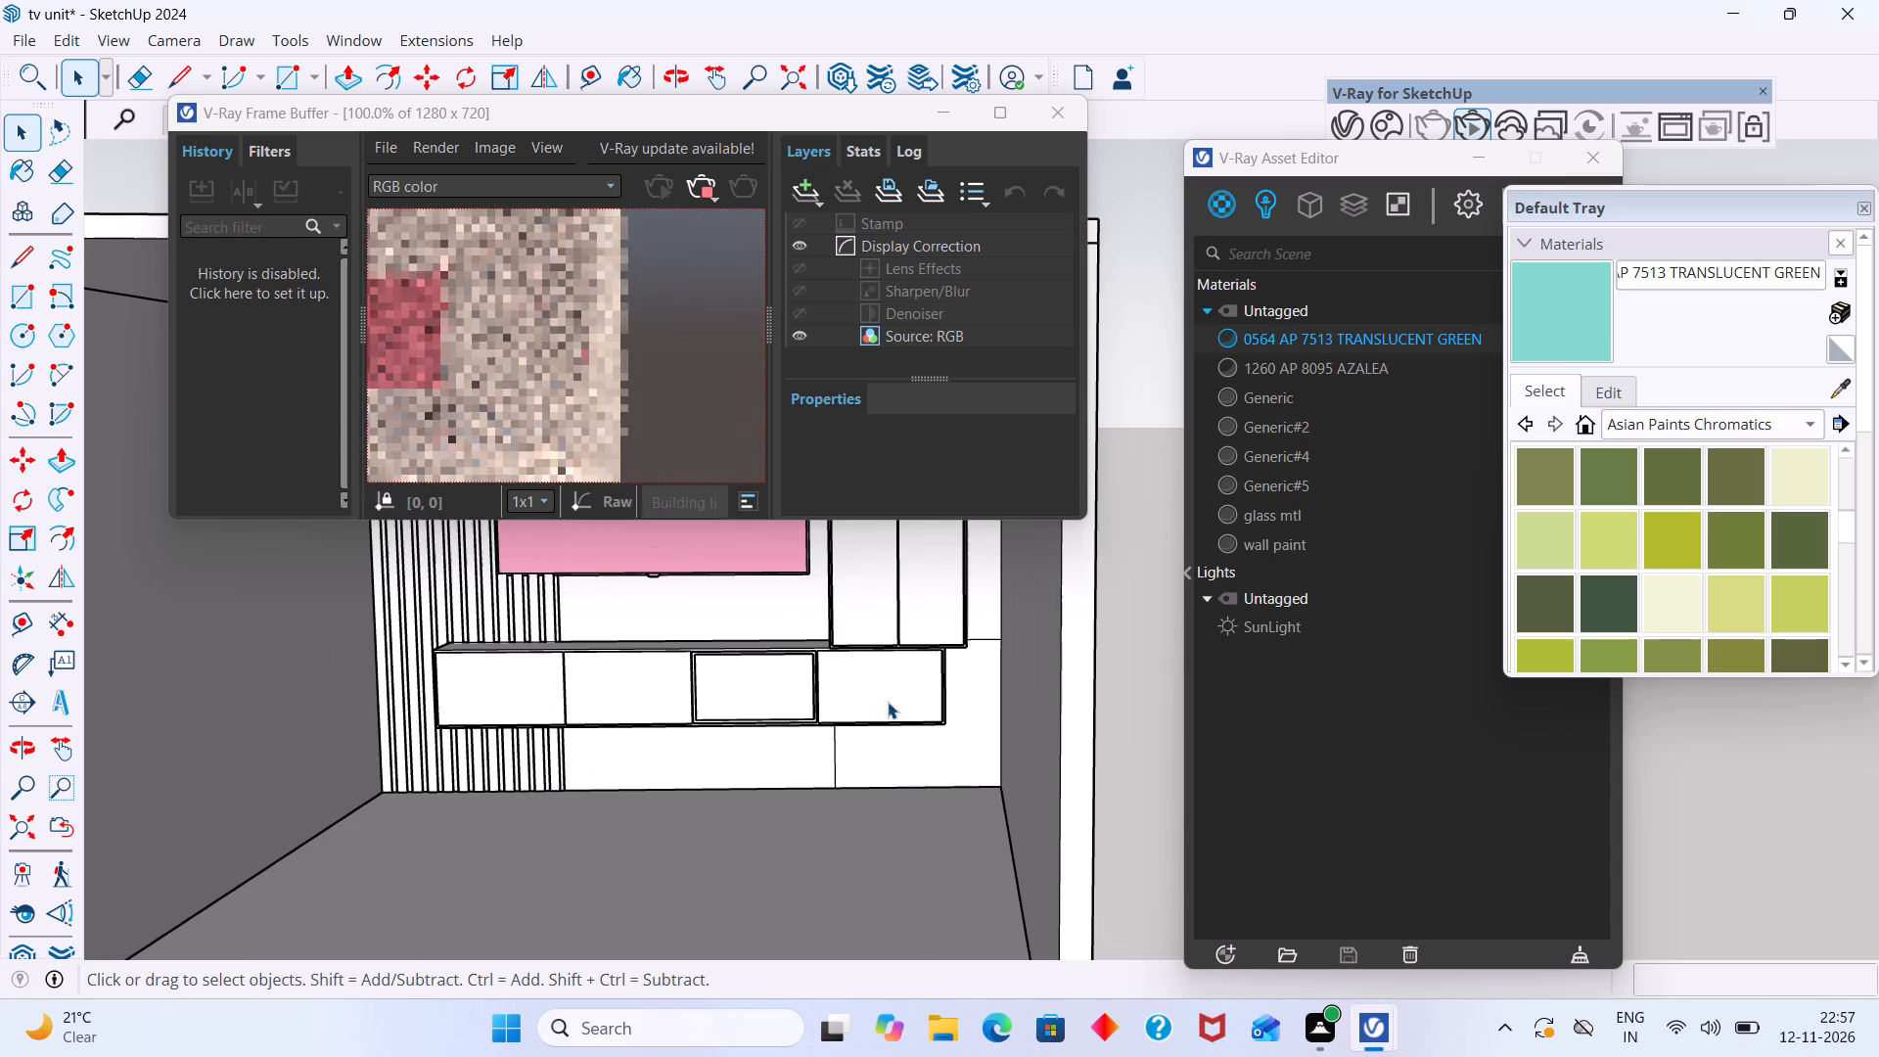
{"action": "double_click", "coordinate": [888, 702]}
{"action": "scroll", "coordinate": [888, 698], "scroll_direction": "up", "scroll_amount": 2}
{"action": "left_click", "coordinate": [888, 695]}
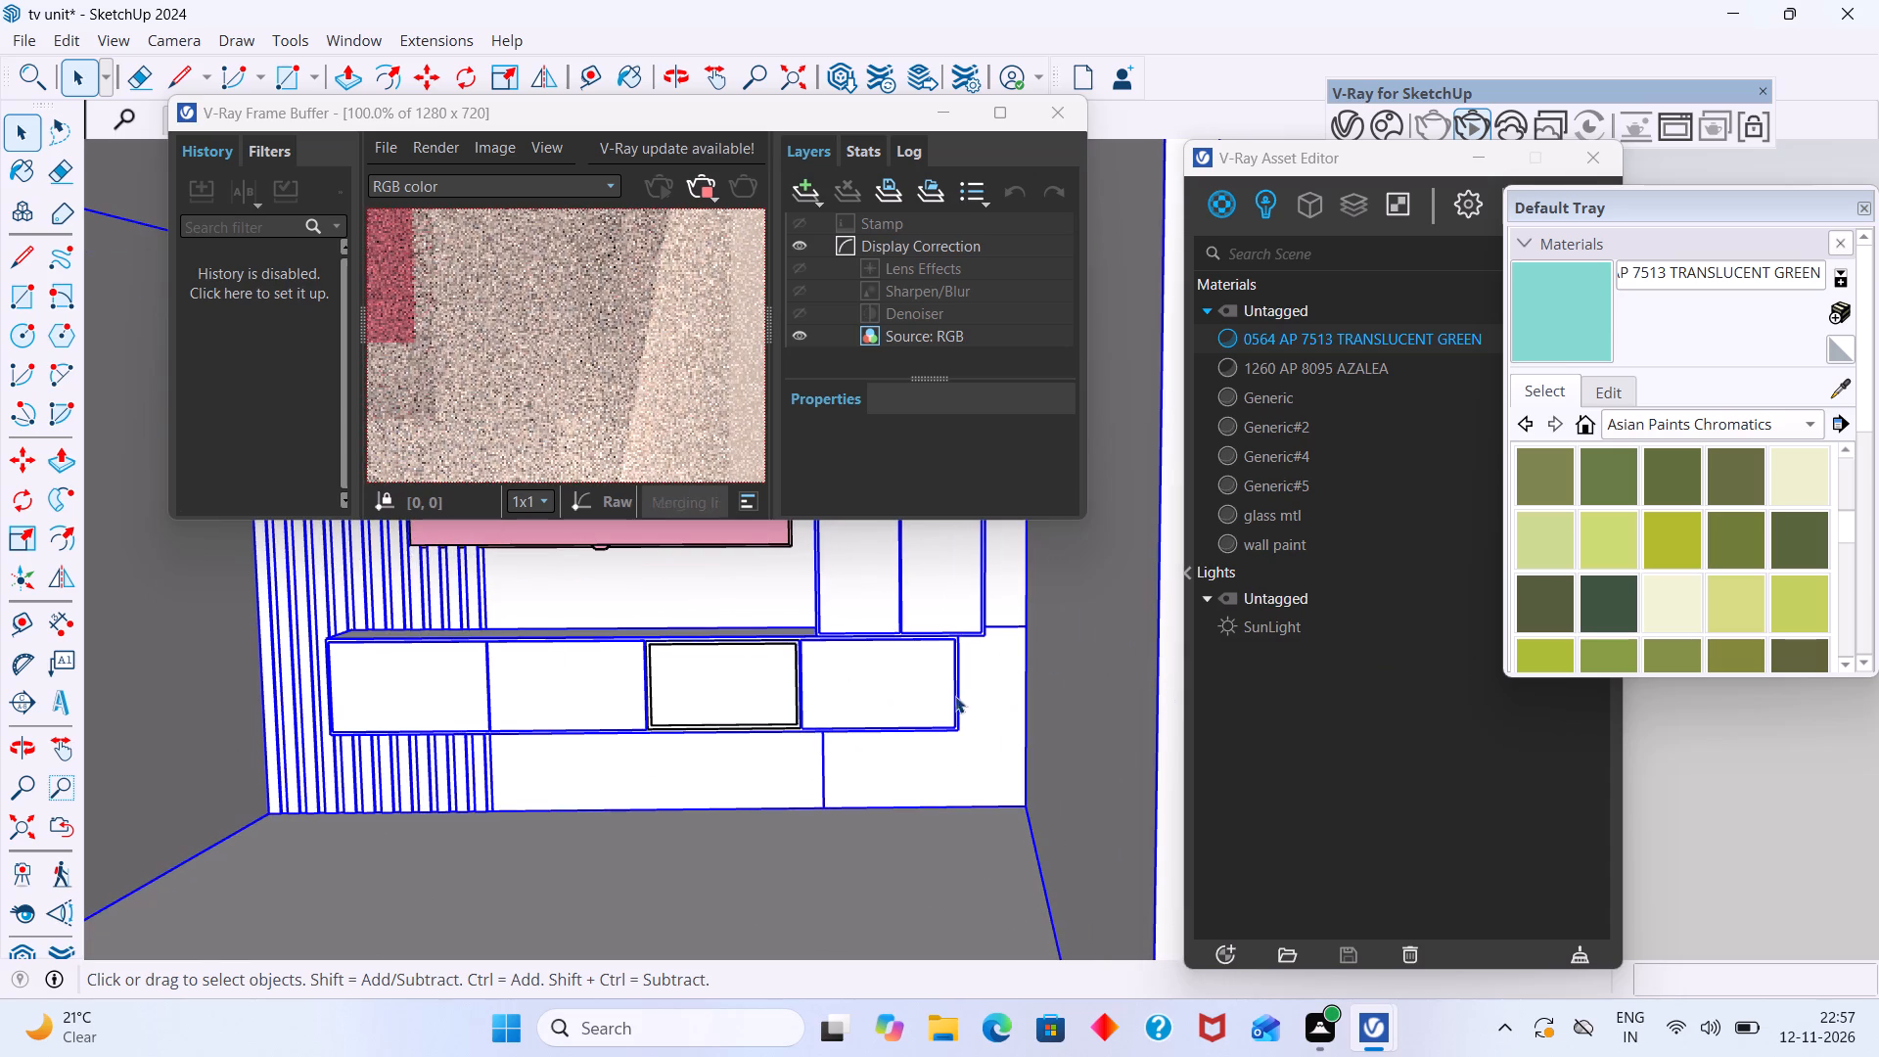
{"action": "left_click", "coordinate": [910, 676]}
{"action": "left_click", "coordinate": [903, 672]}
{"action": "scroll", "coordinate": [881, 676], "scroll_direction": "up", "scroll_amount": 2}
{"action": "triple_click", "coordinate": [878, 676]}
{"action": "left_click", "coordinate": [875, 673]}
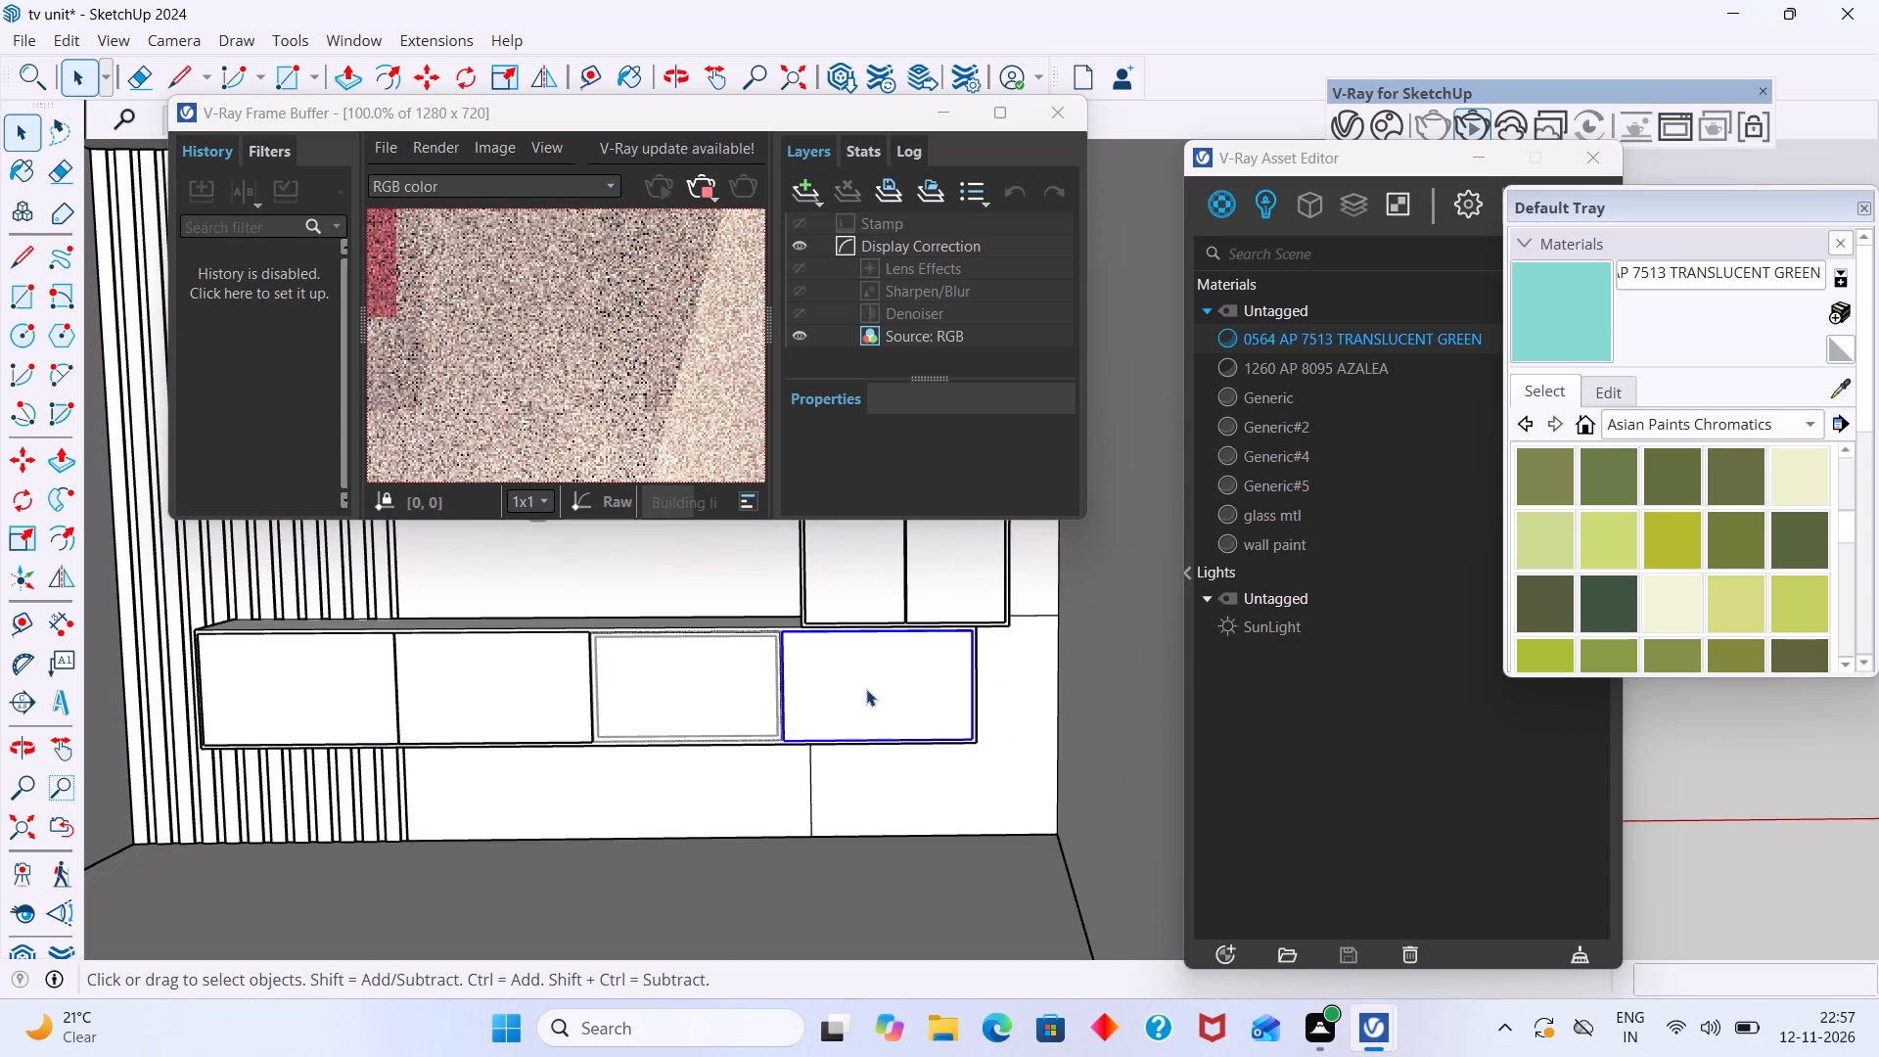
{"action": "left_click", "coordinate": [866, 689]}
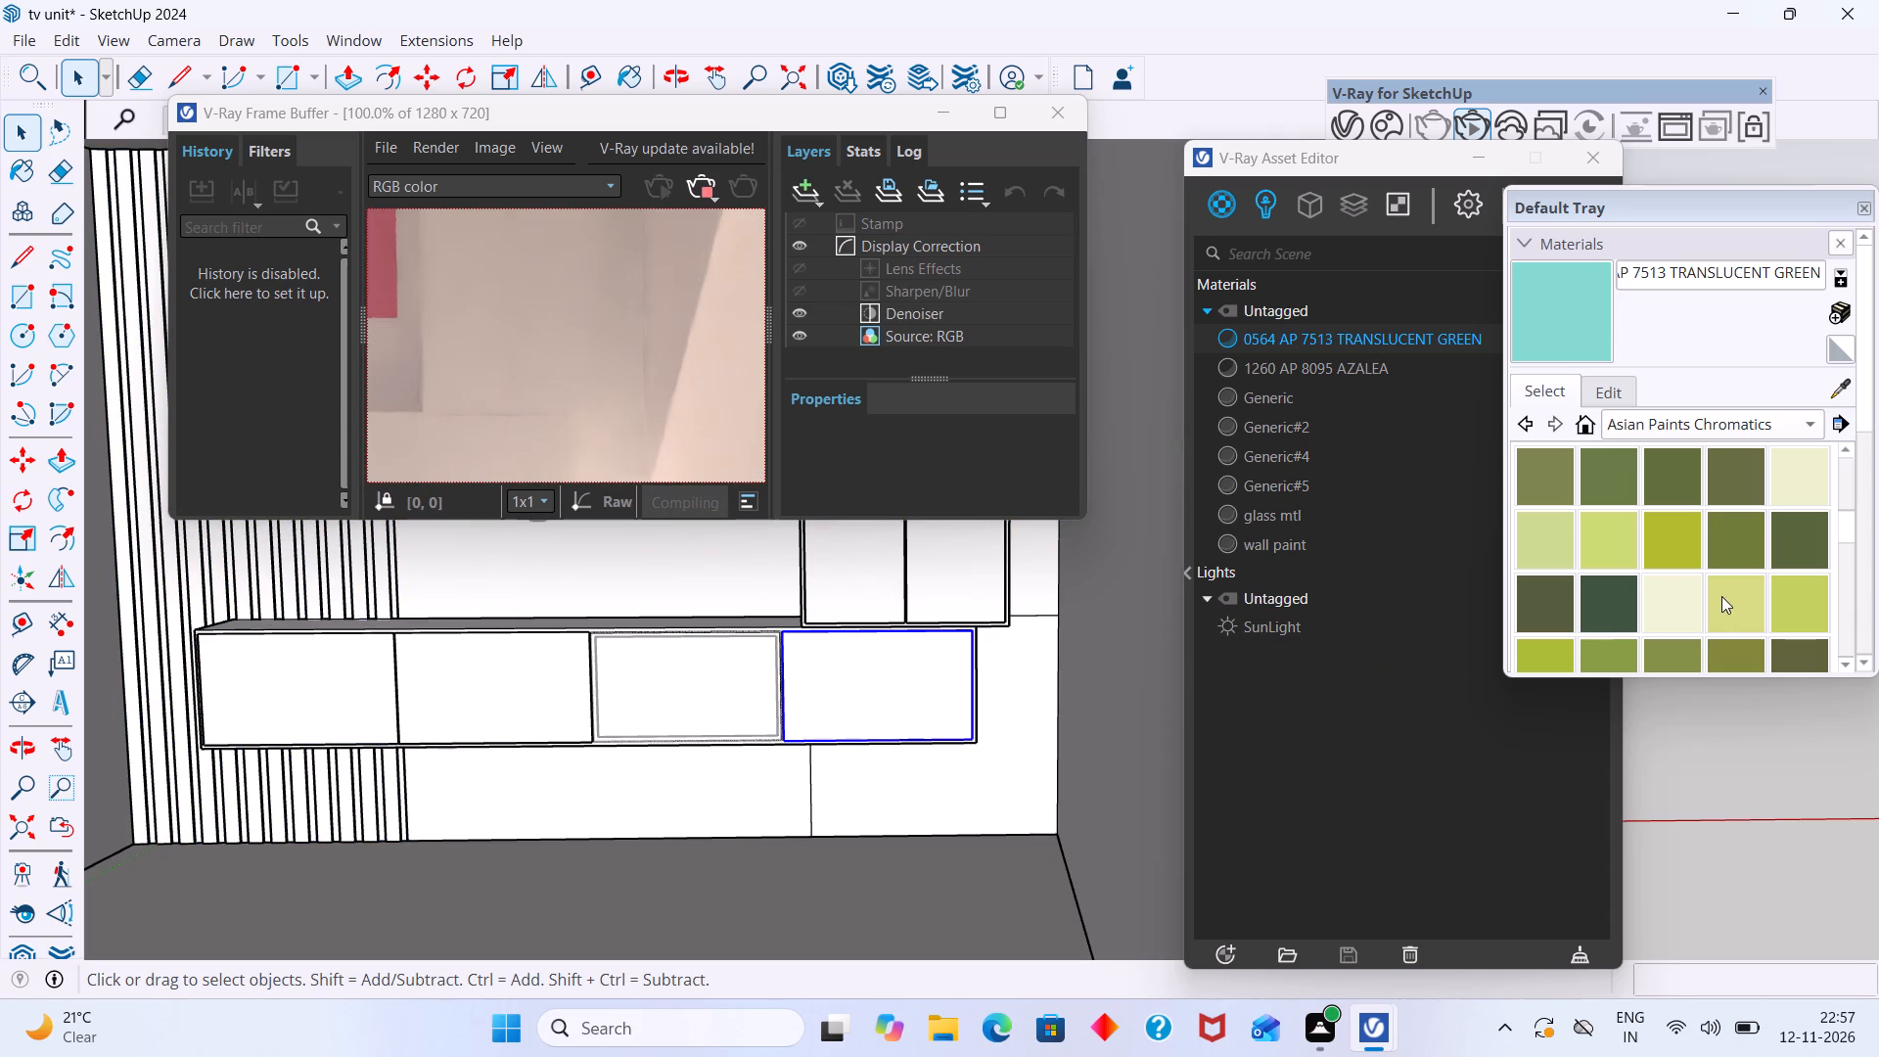
{"action": "scroll", "coordinate": [1721, 595], "scroll_direction": "down", "scroll_amount": 10}
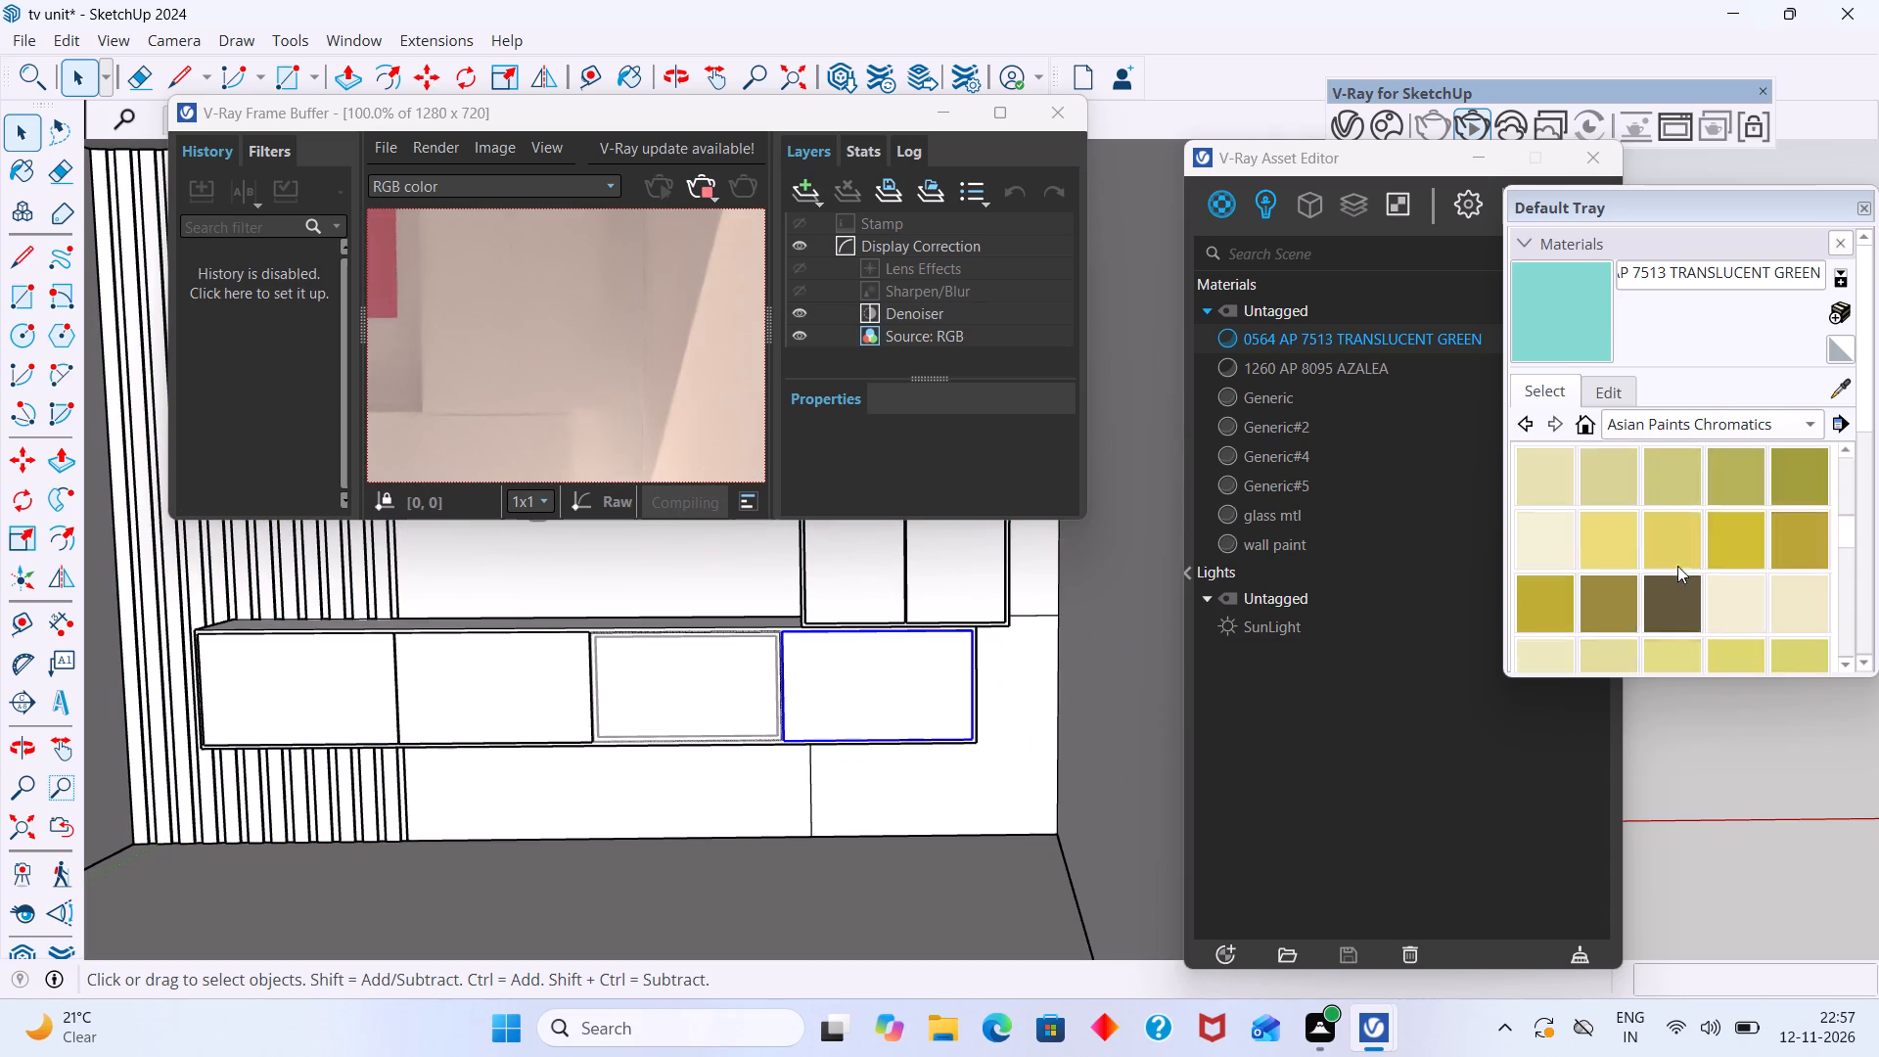
{"action": "scroll", "coordinate": [1677, 566], "scroll_direction": "down", "scroll_amount": 10}
{"action": "scroll", "coordinate": [1677, 565], "scroll_direction": "up", "scroll_amount": 1}
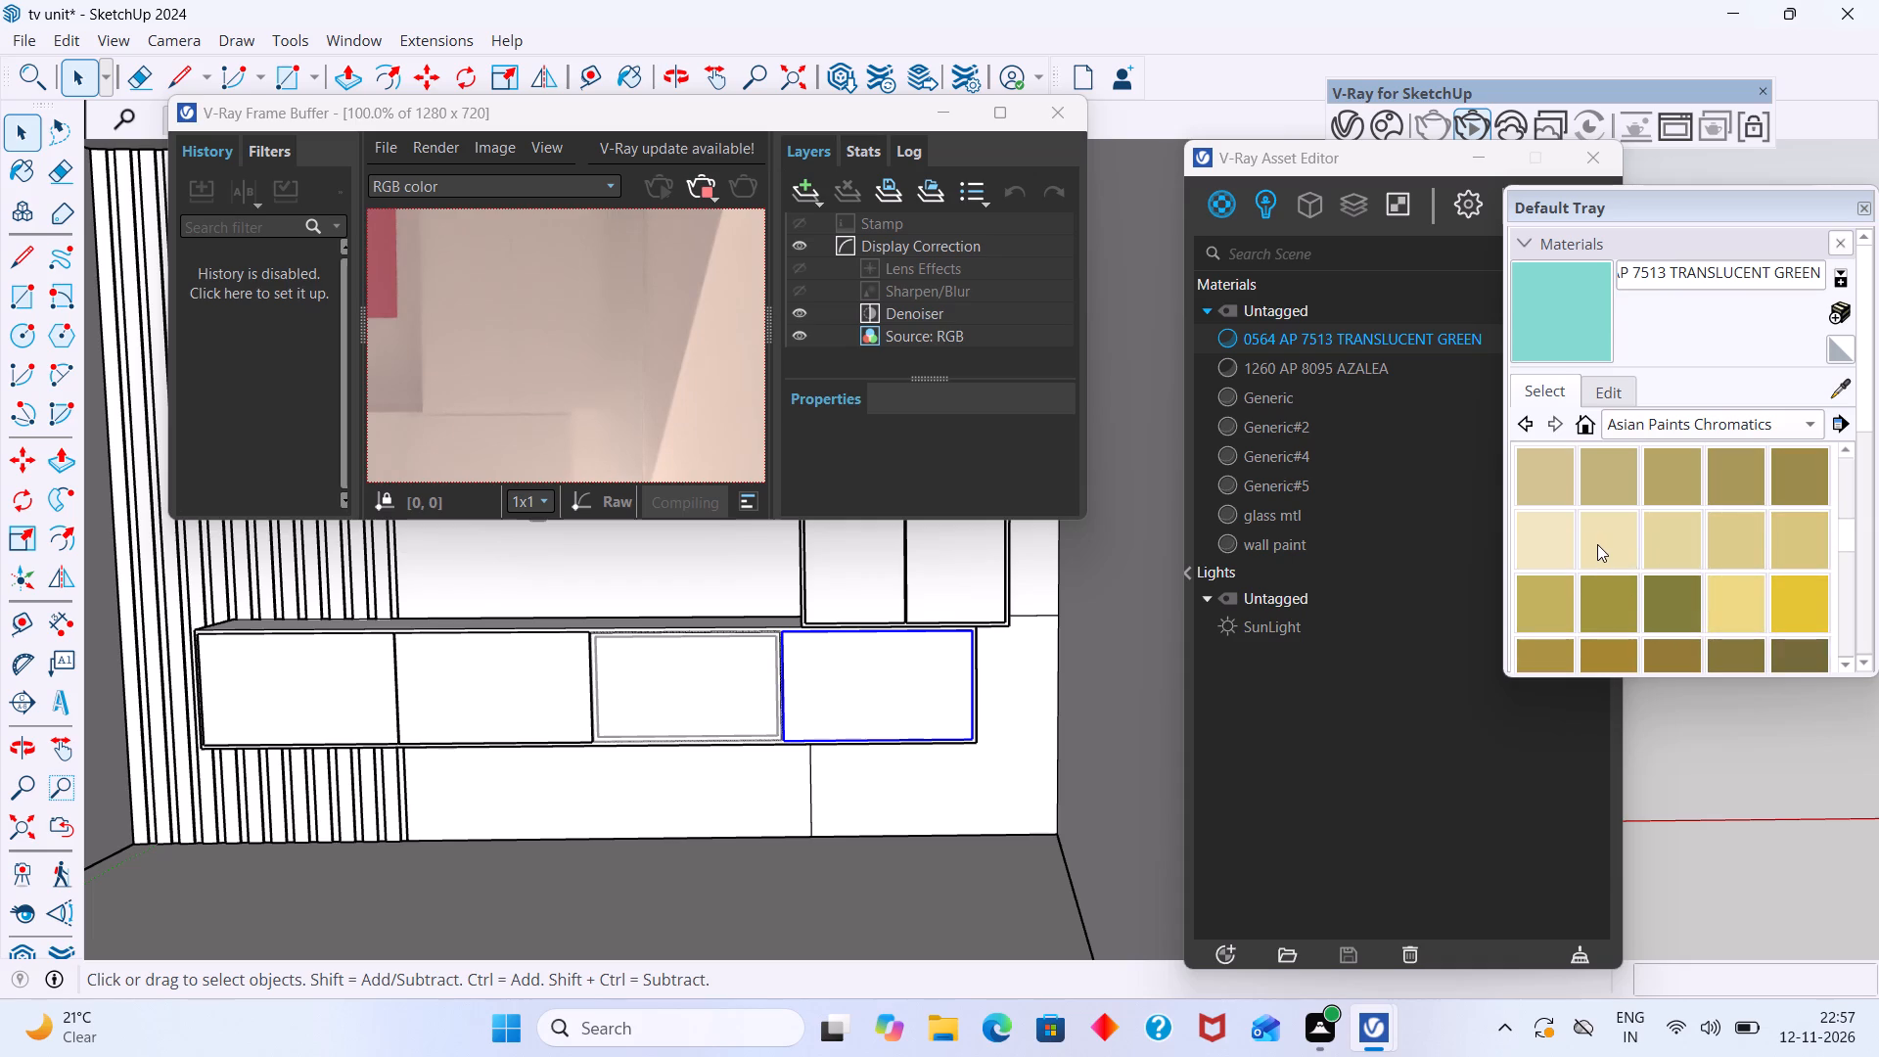
{"action": "left_click", "coordinate": [1597, 538]}
{"action": "left_click", "coordinate": [881, 662]}
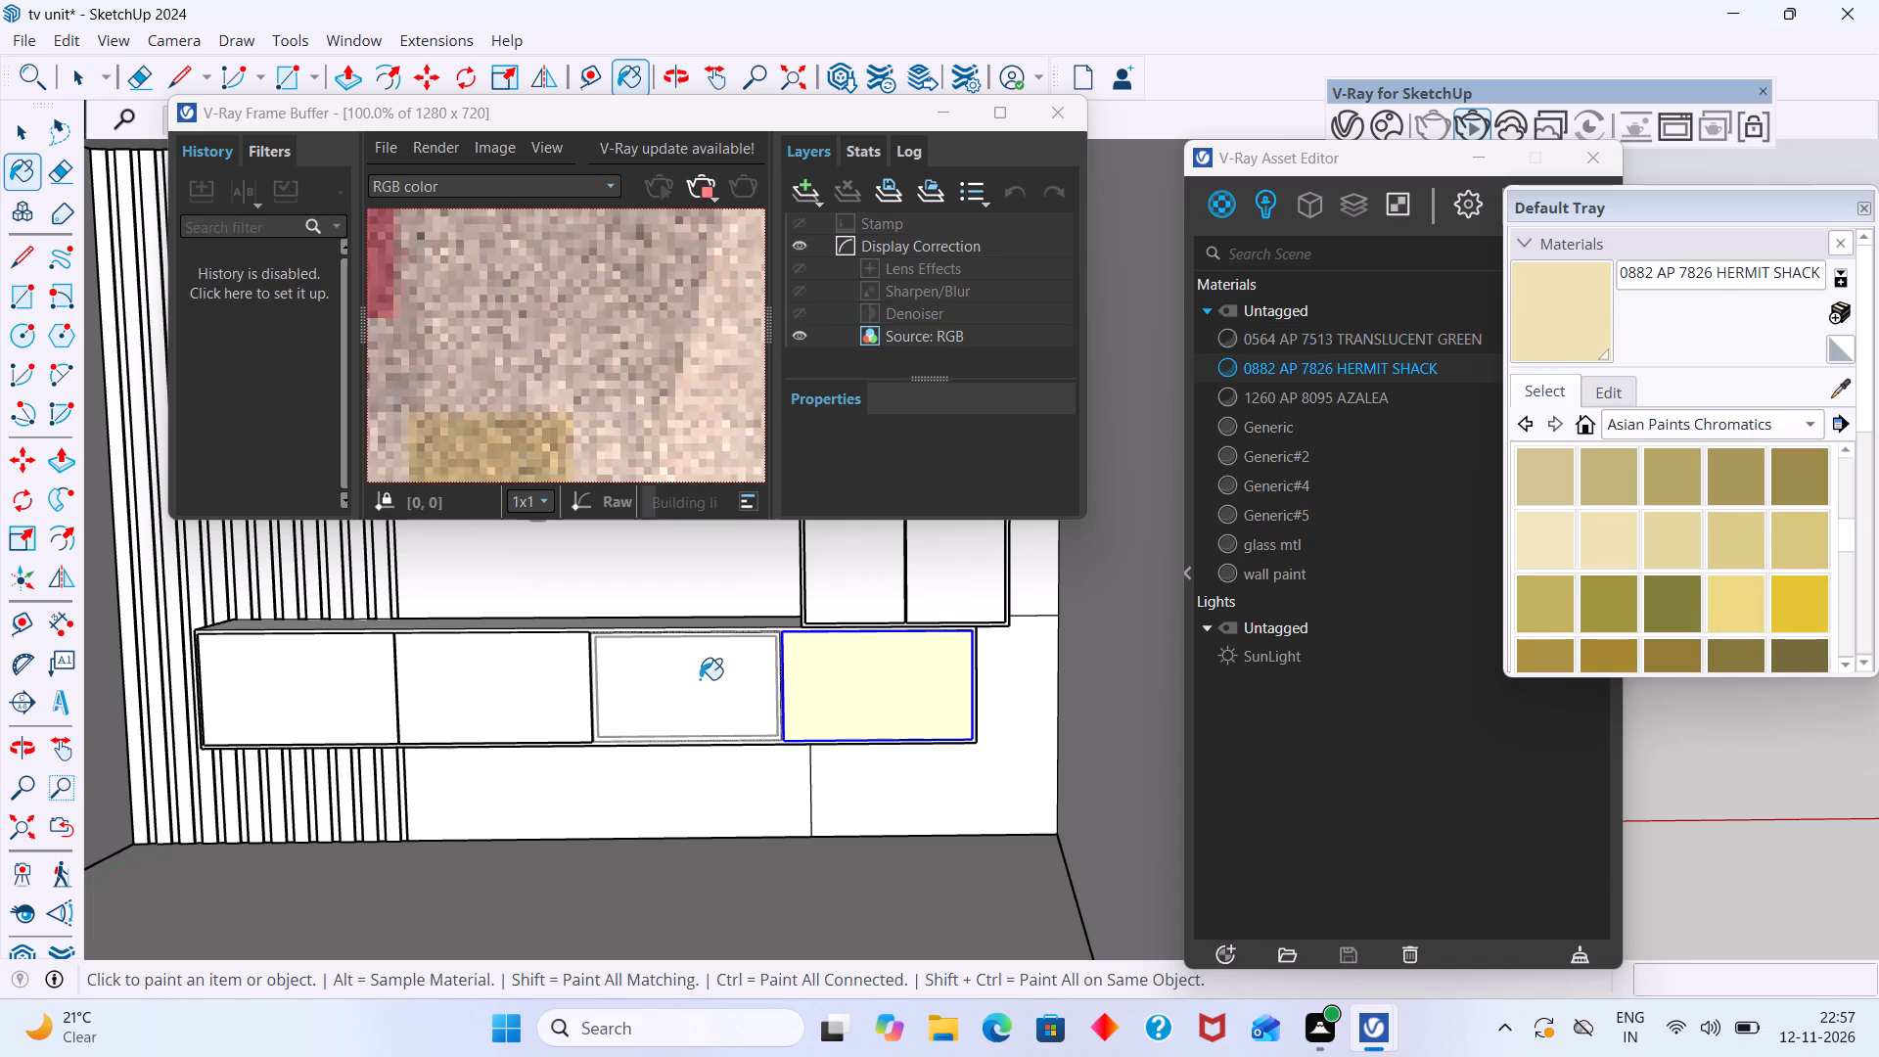
Paint the console body and its two leftmost drawer fronts with the same 0882 AP 7826 HERMIT SHACK.
{"action": "left_click", "coordinate": [695, 681]}
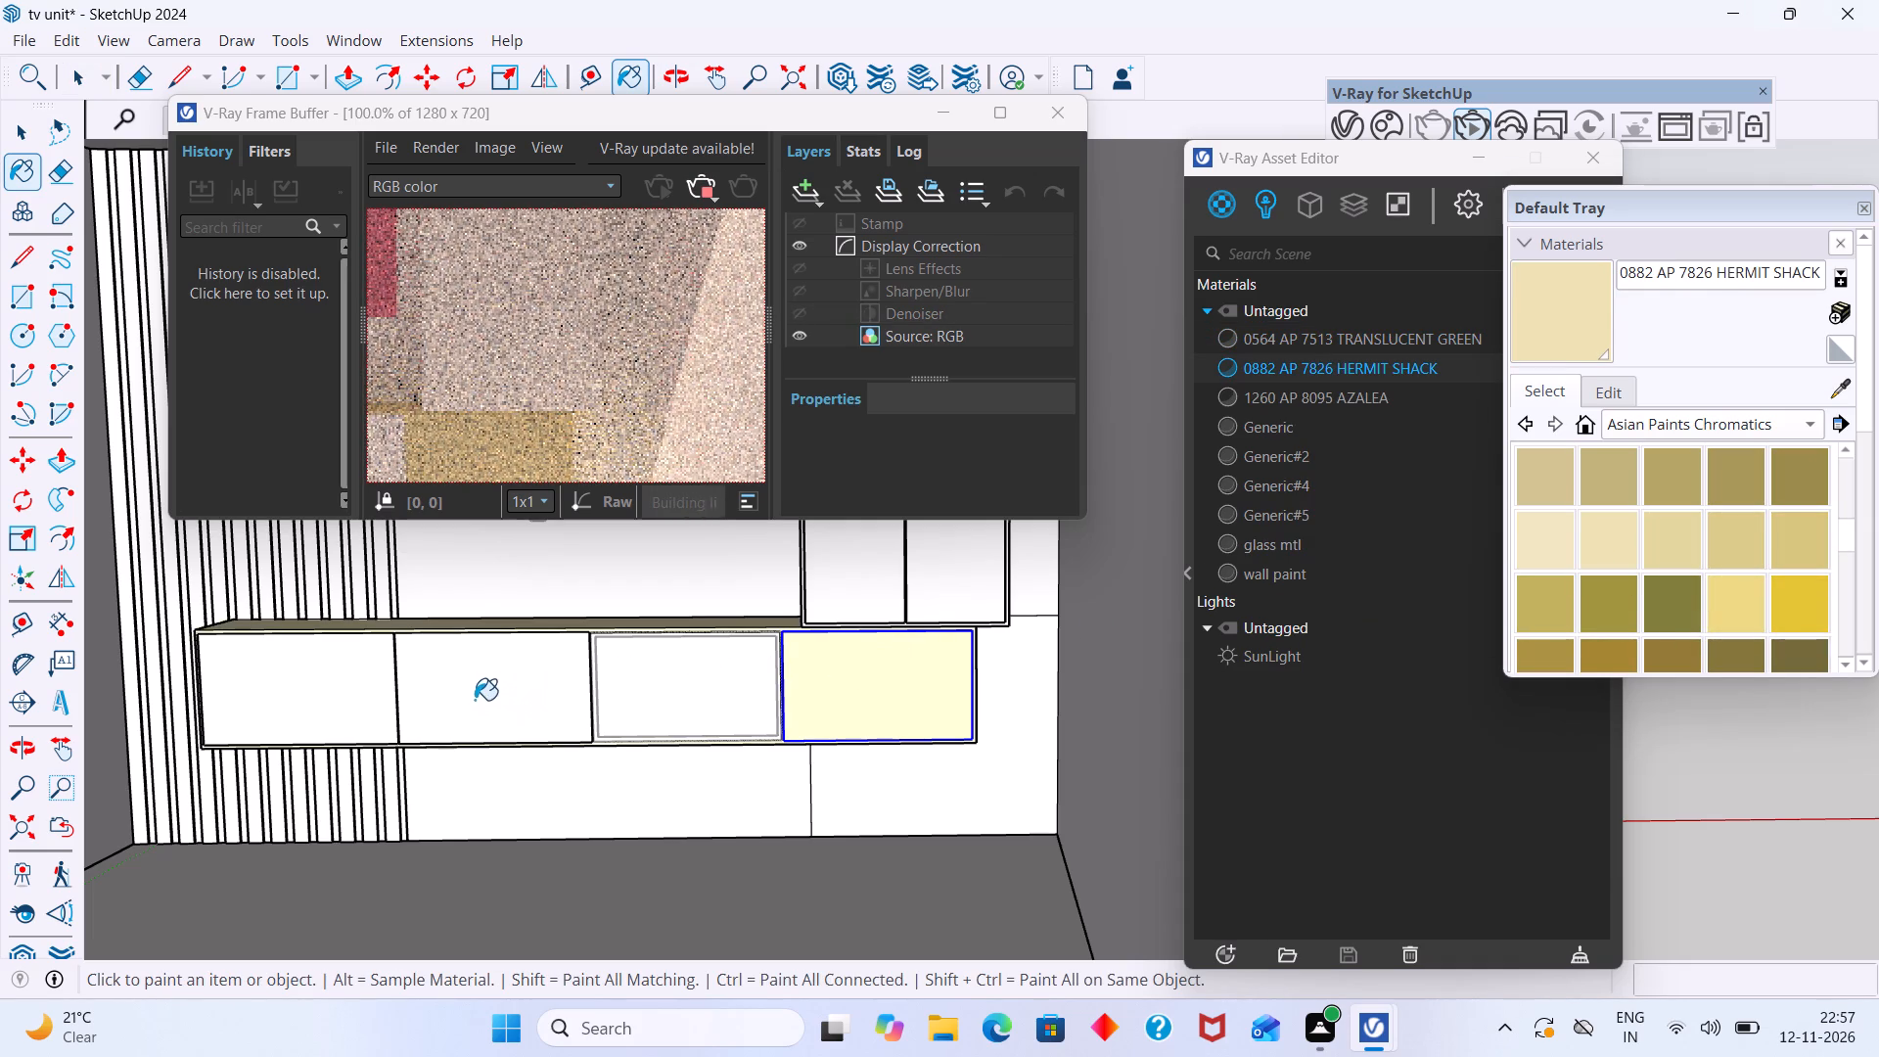
{"action": "left_click", "coordinate": [478, 690]}
{"action": "scroll", "coordinate": [679, 698], "scroll_direction": "down", "scroll_amount": 4}
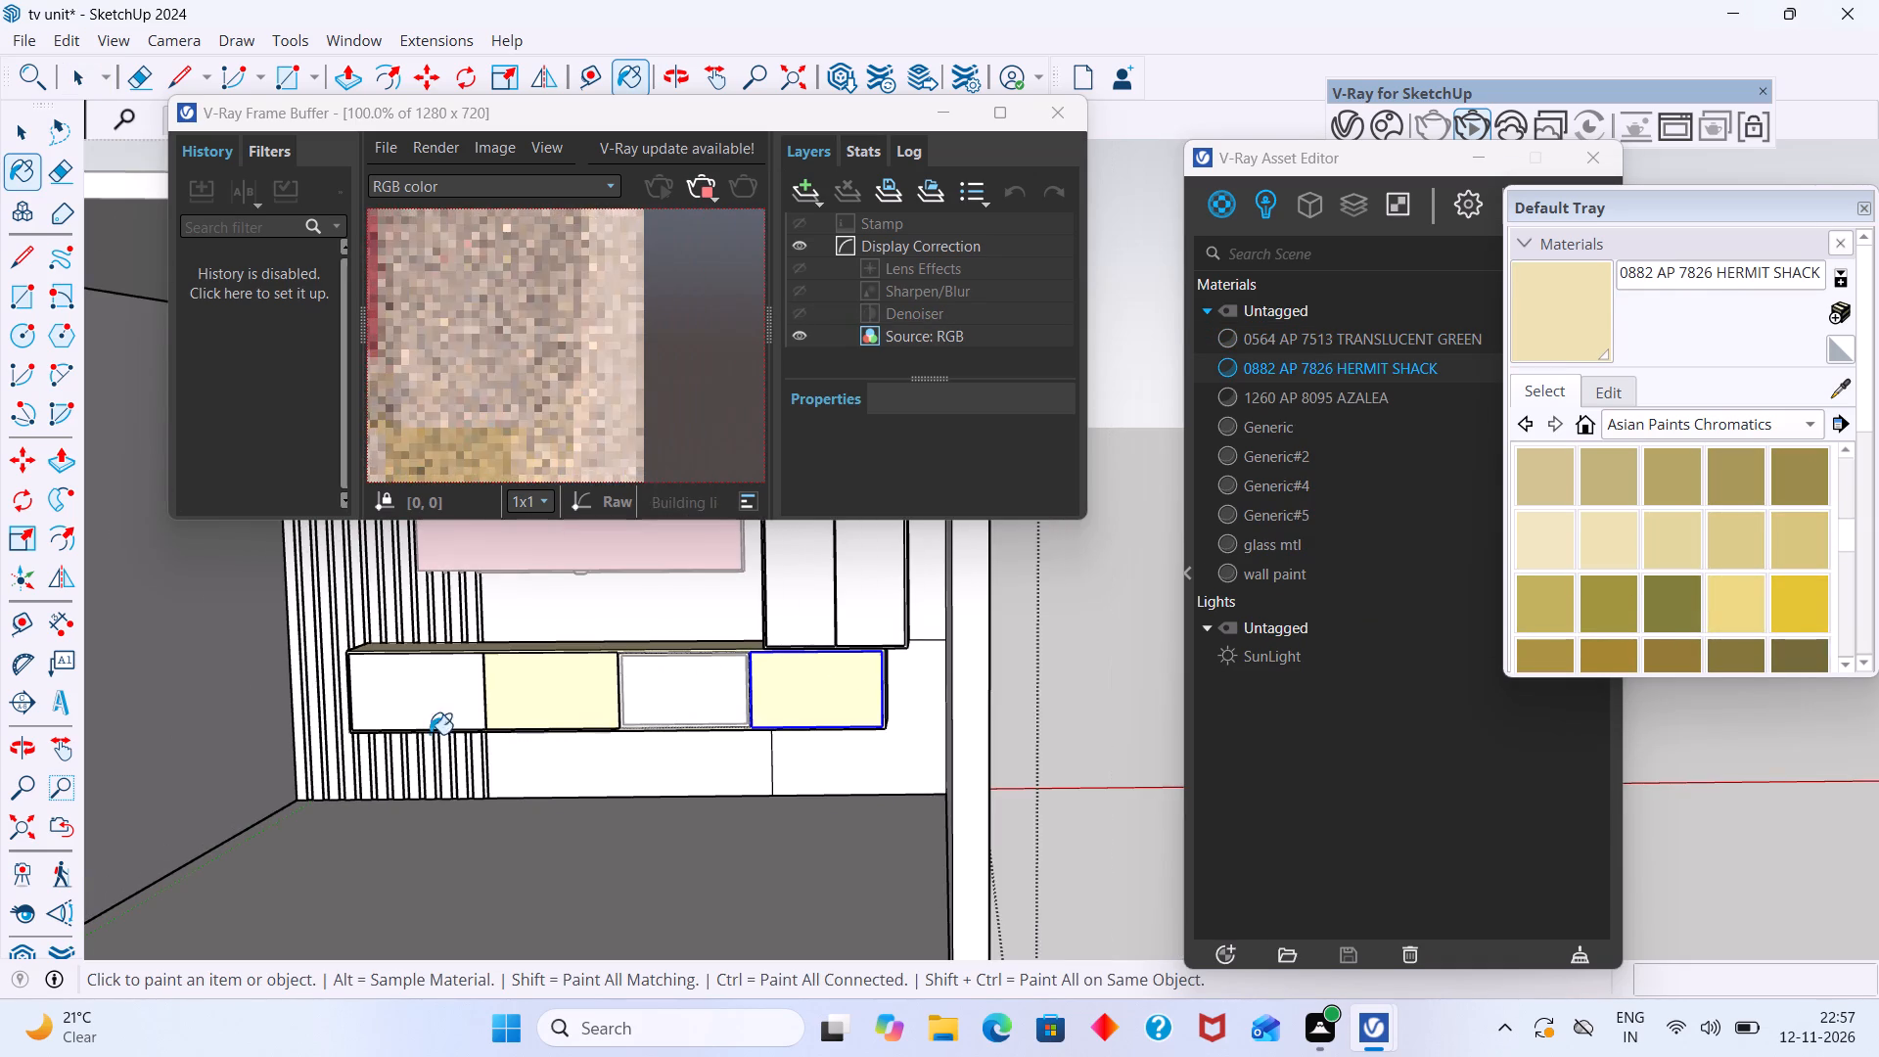
{"action": "left_click", "coordinate": [427, 685]}
{"action": "left_click", "coordinate": [680, 685]}
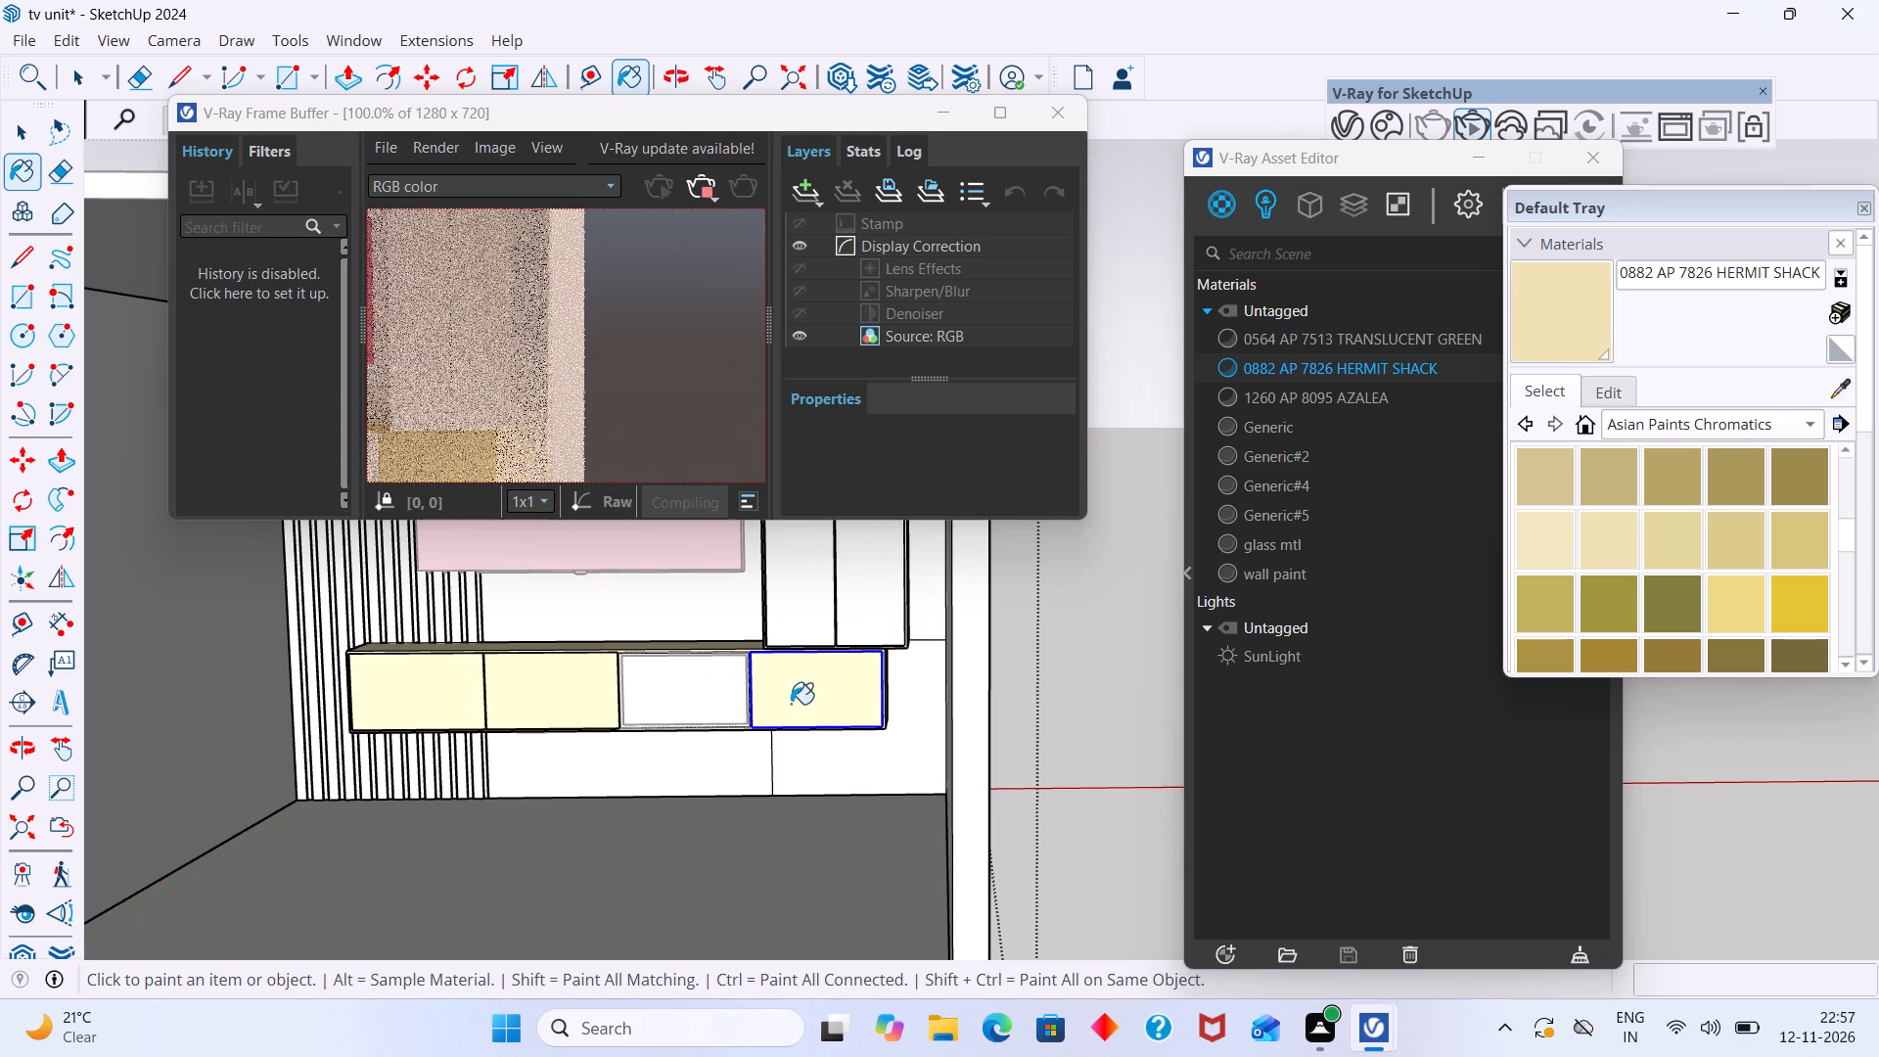
Leave the Paint Bucket, select the console body, and examine the painted drawer fronts in the live render.
{"action": "scroll", "coordinate": [781, 719], "scroll_direction": "up", "scroll_amount": 2}
{"action": "key", "text": "space"}
{"action": "double_click", "coordinate": [652, 670]}
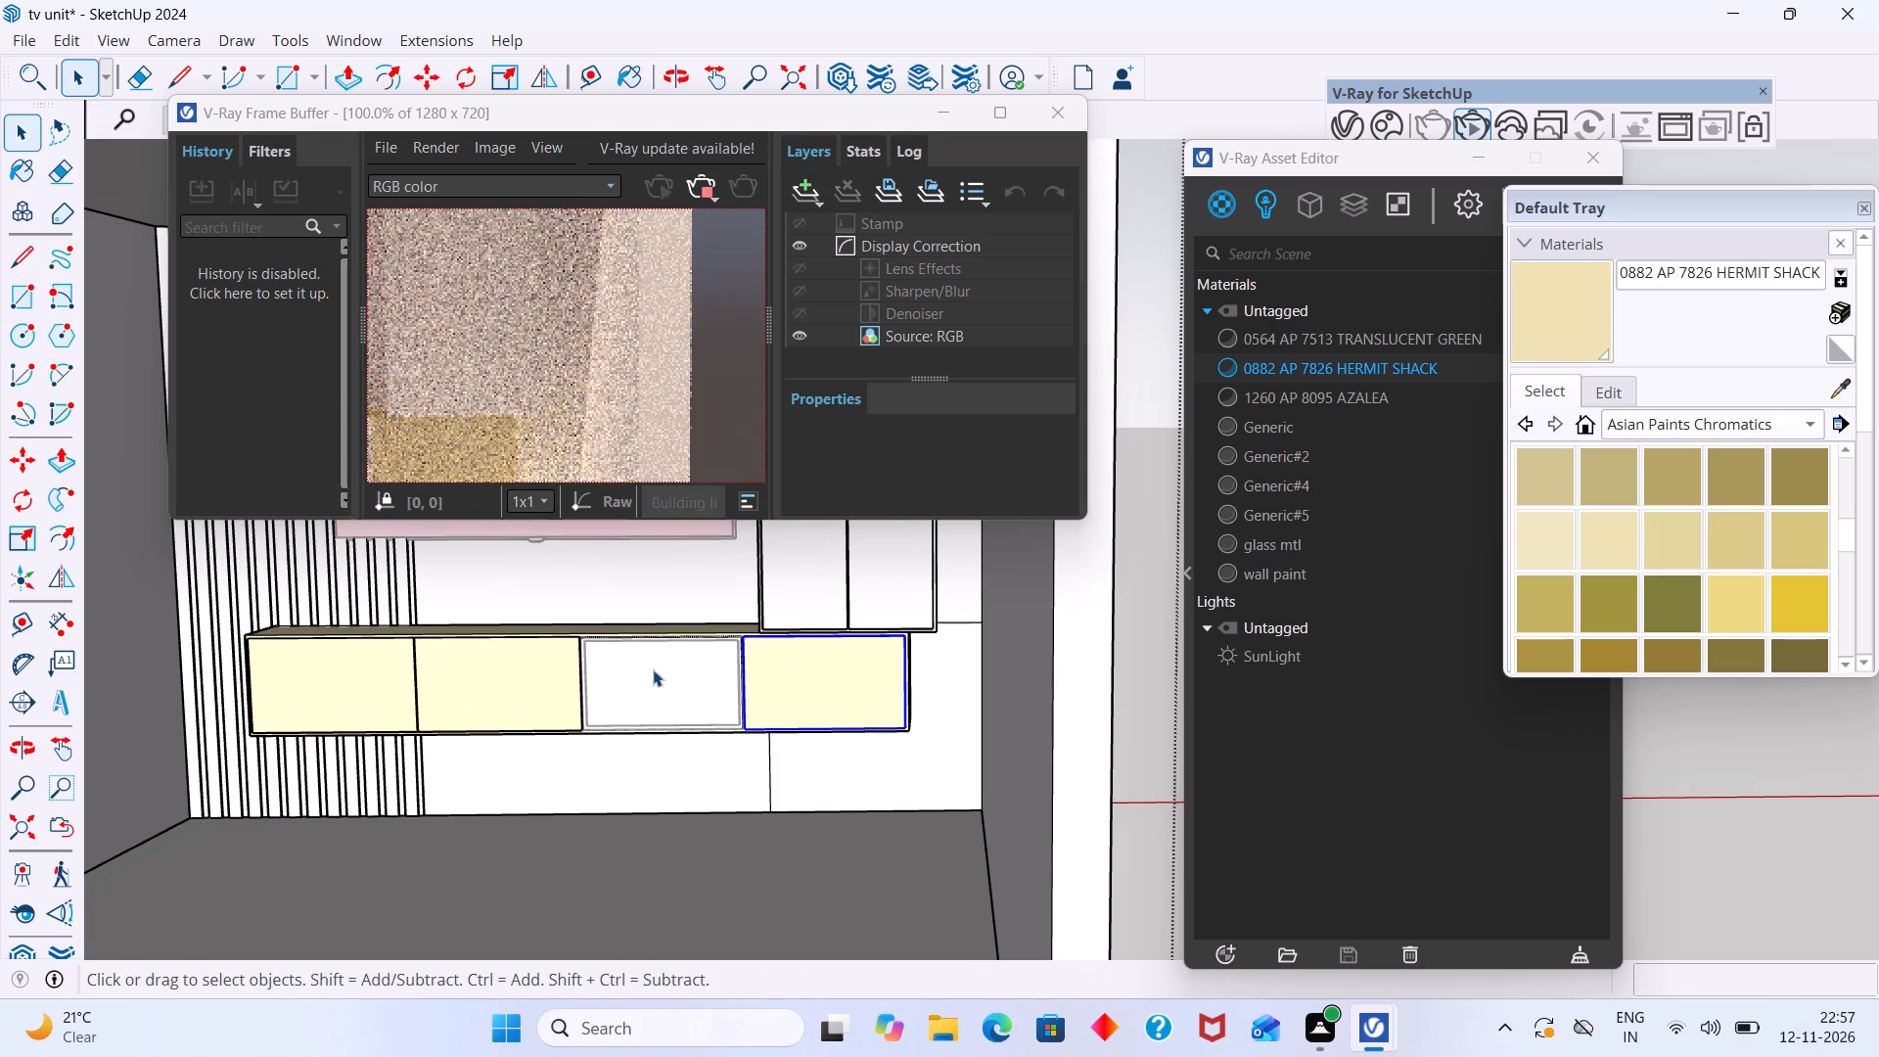
{"action": "scroll", "coordinate": [654, 668], "scroll_direction": "up", "scroll_amount": 3}
{"action": "left_click", "coordinate": [655, 681]}
{"action": "scroll", "coordinate": [682, 689], "scroll_direction": "down", "scroll_amount": 14}
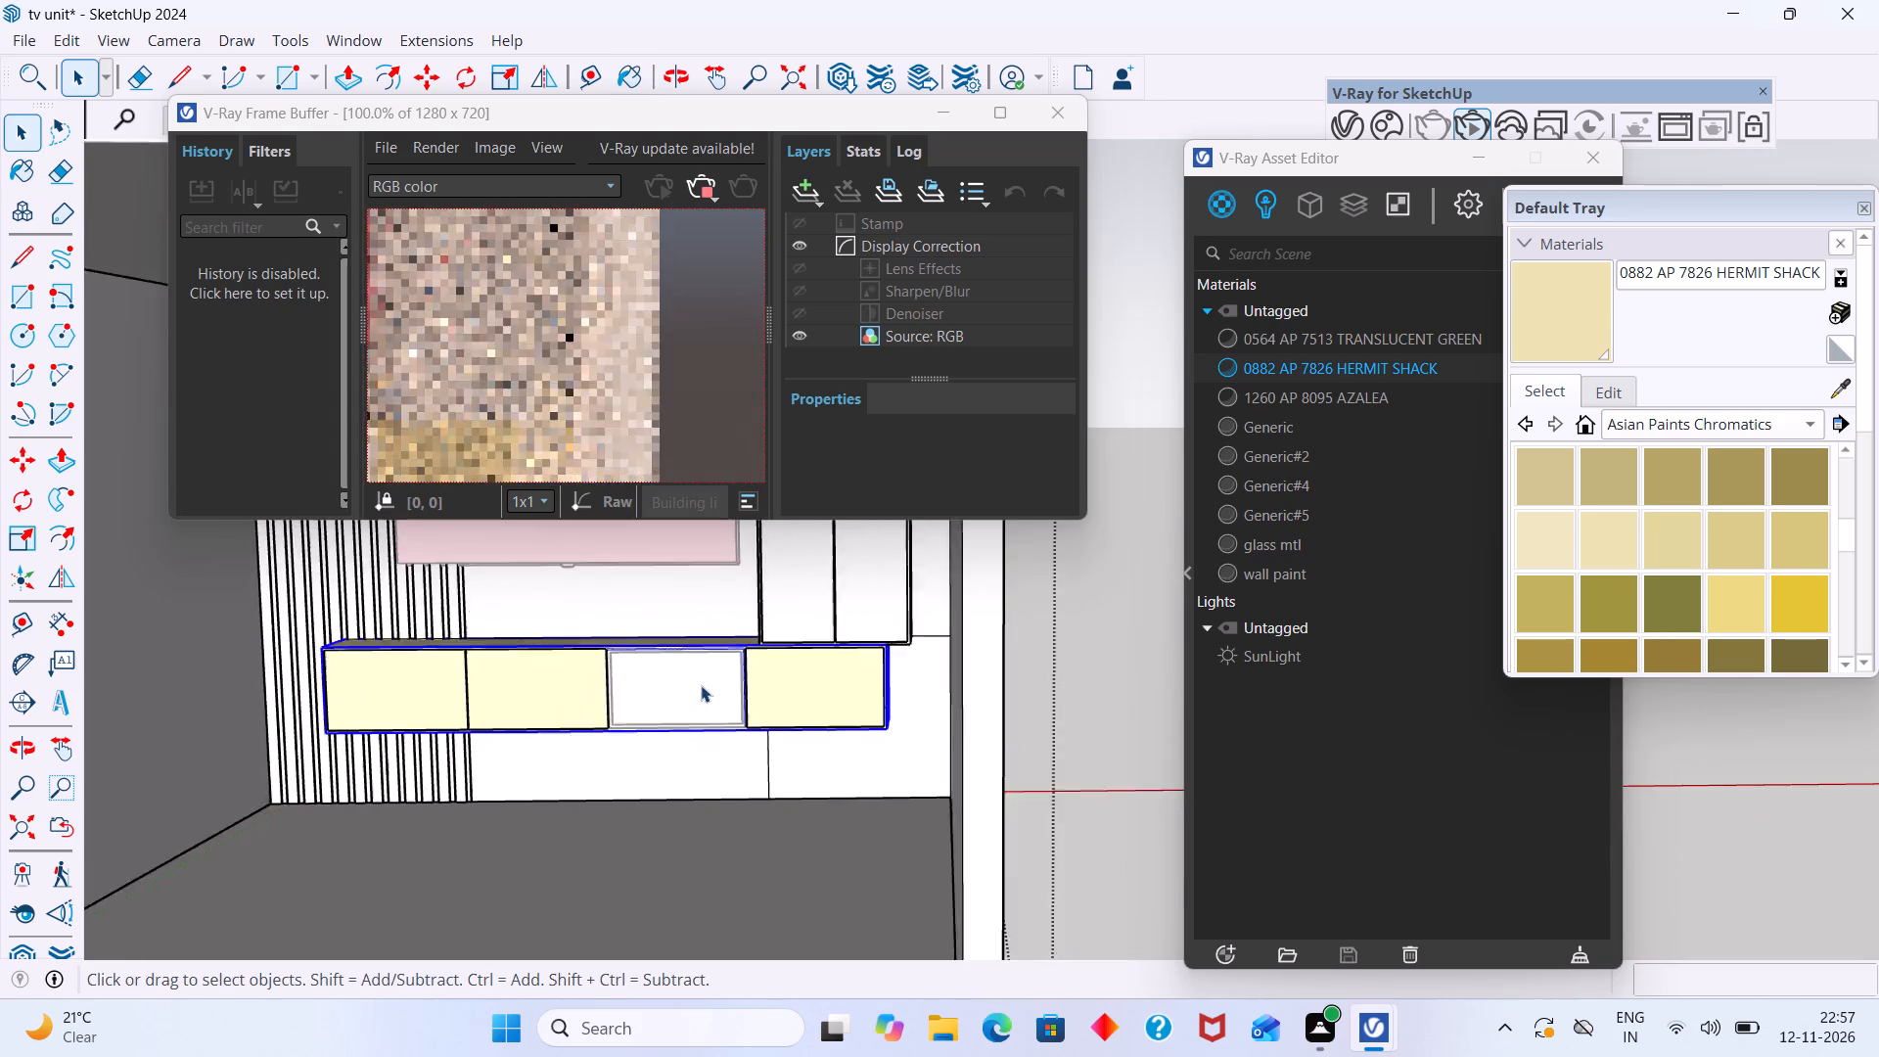
{"action": "scroll", "coordinate": [701, 685], "scroll_direction": "down", "scroll_amount": 2}
{"action": "scroll", "coordinate": [613, 402], "scroll_direction": "down", "scroll_amount": 4}
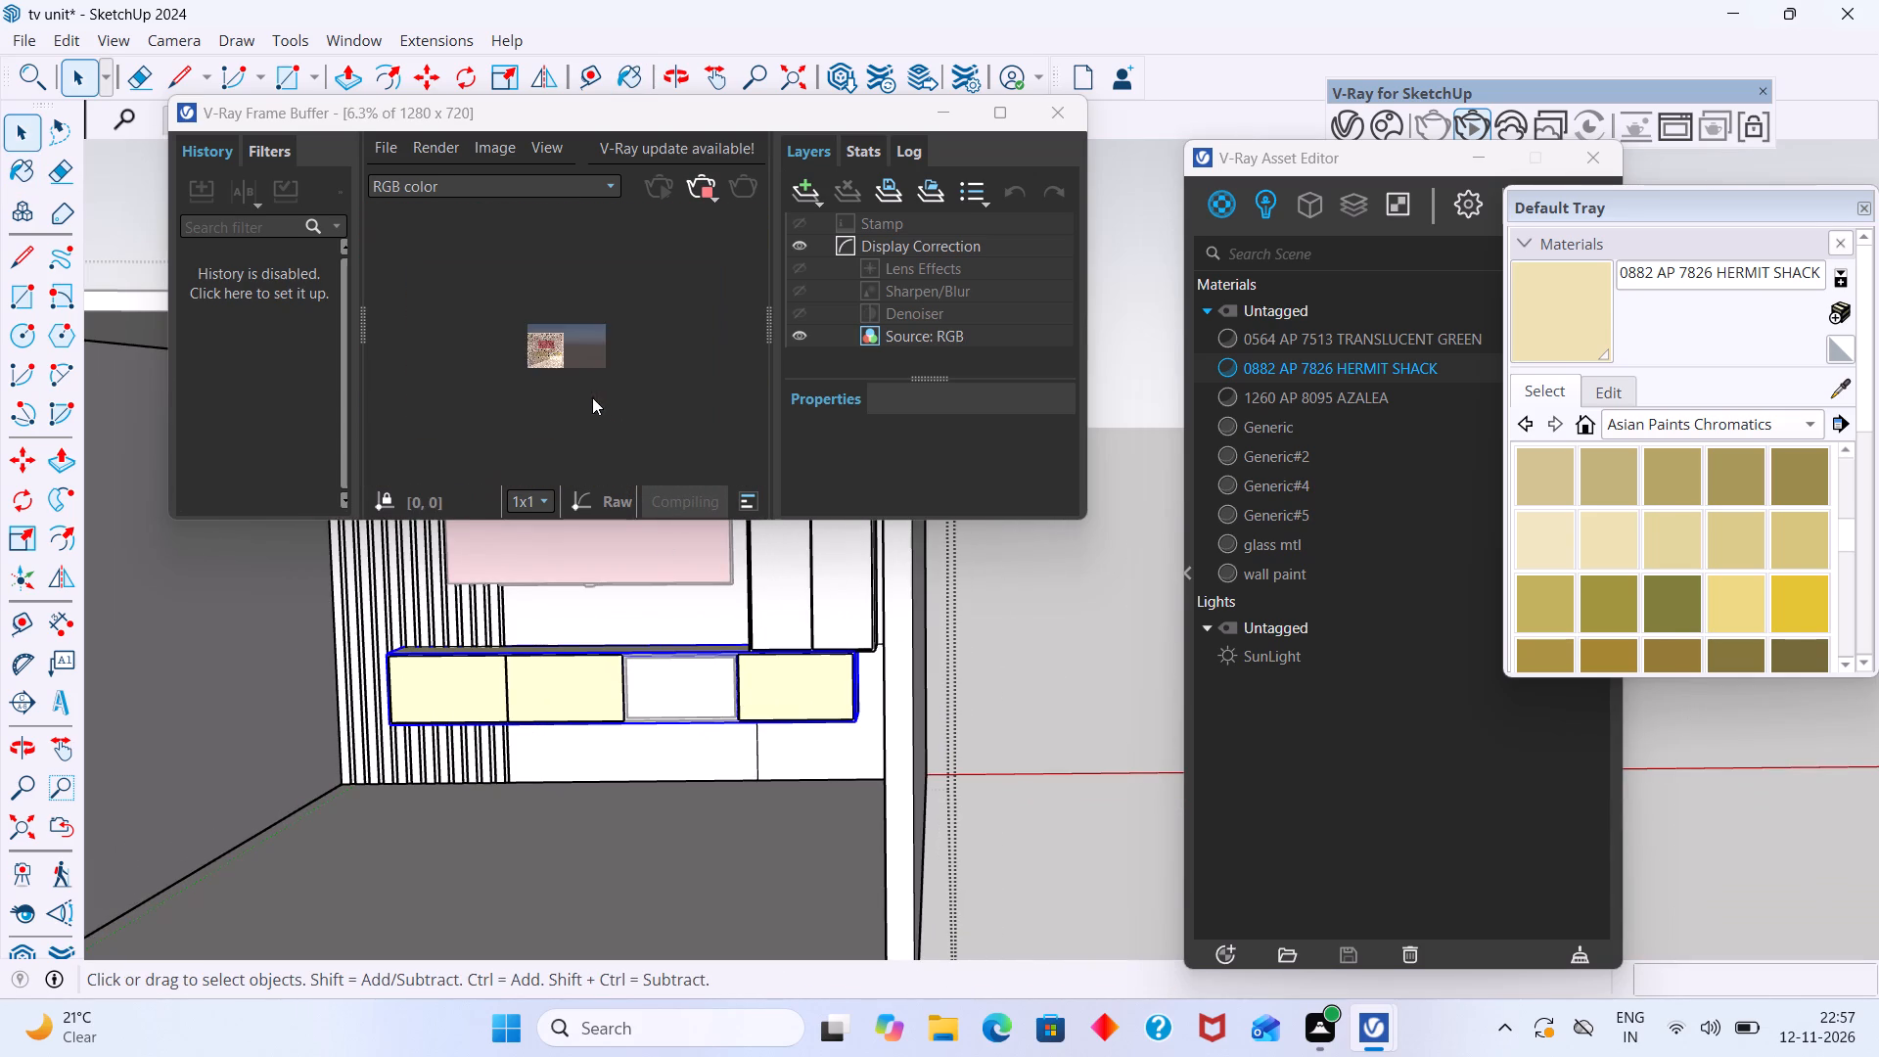
{"action": "scroll", "coordinate": [564, 376], "scroll_direction": "up", "scroll_amount": 3}
{"action": "scroll", "coordinate": [544, 369], "scroll_direction": "down", "scroll_amount": 2}
{"action": "middle_click_drag", "start_coordinate": [546, 372], "coordinate": [604, 388]}
{"action": "scroll", "coordinate": [504, 350], "scroll_direction": "up", "scroll_amount": 2}
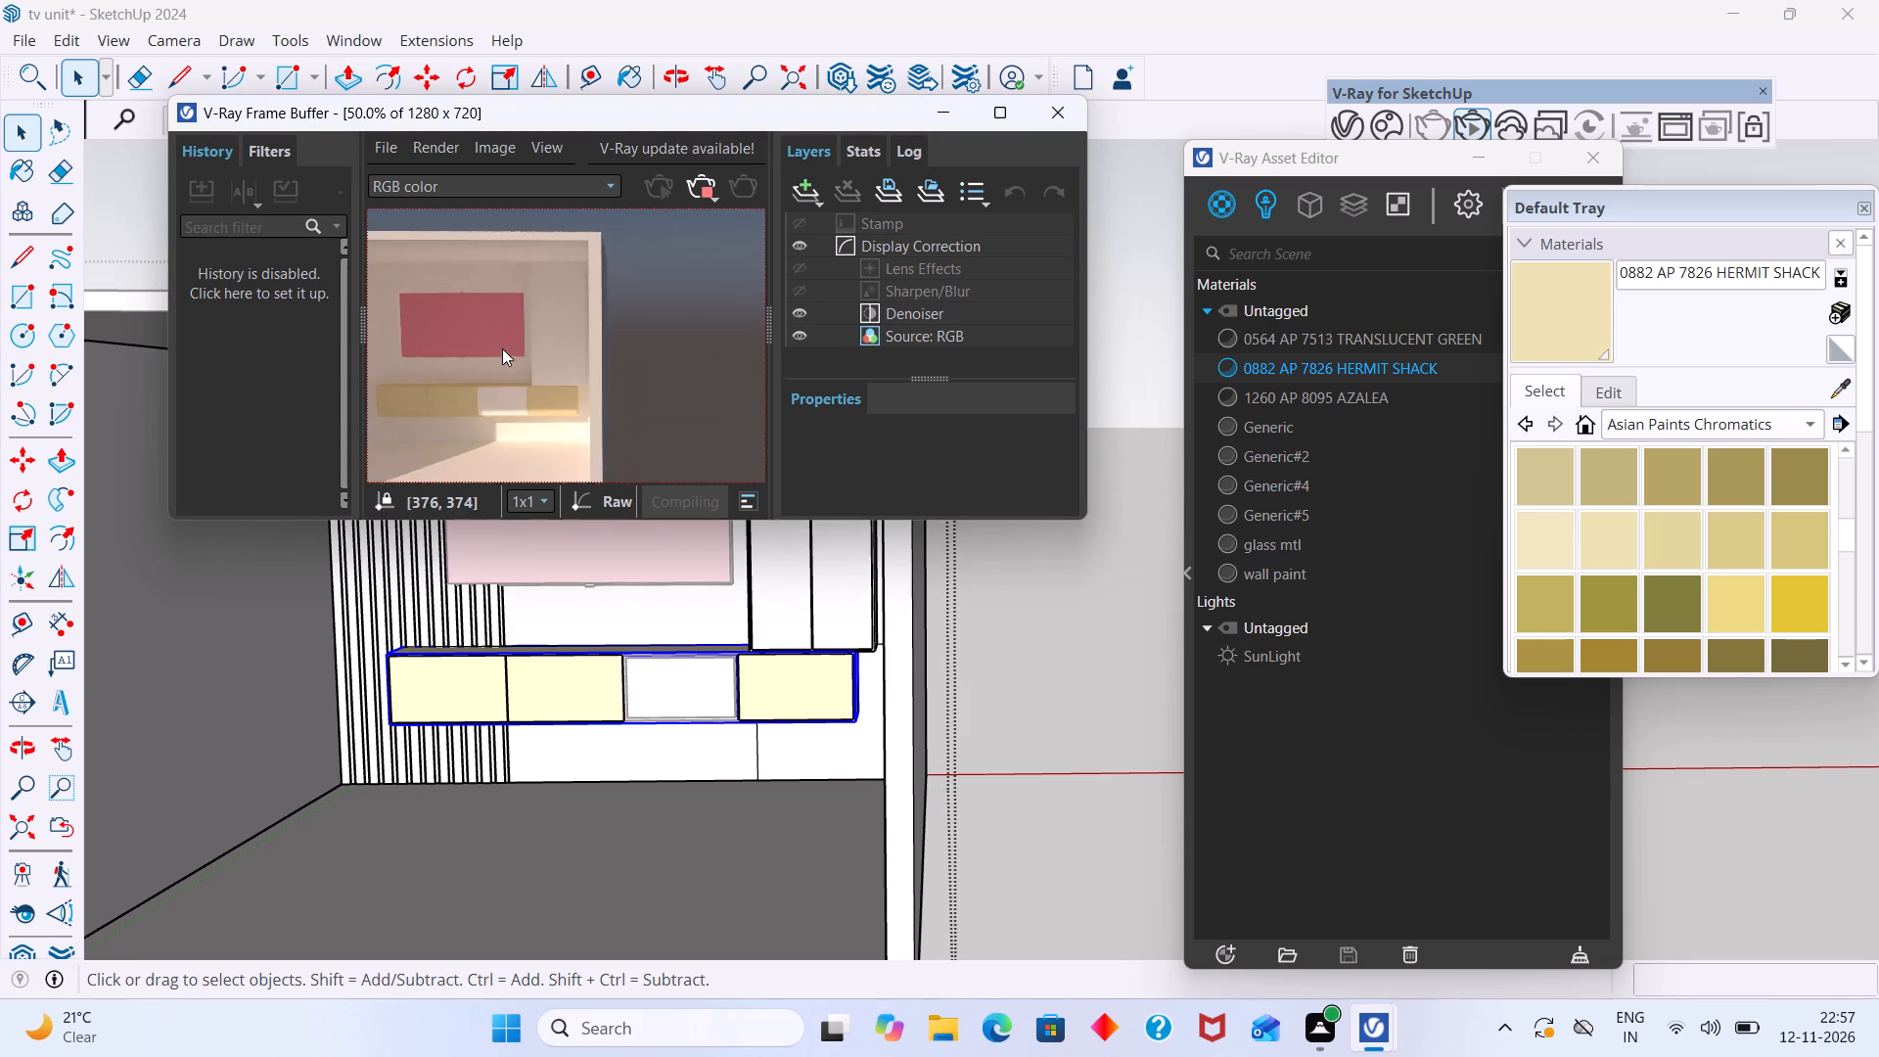
{"action": "scroll", "coordinate": [546, 382], "scroll_direction": "up", "scroll_amount": 1}
{"action": "scroll", "coordinate": [546, 388], "scroll_direction": "down", "scroll_amount": 1}
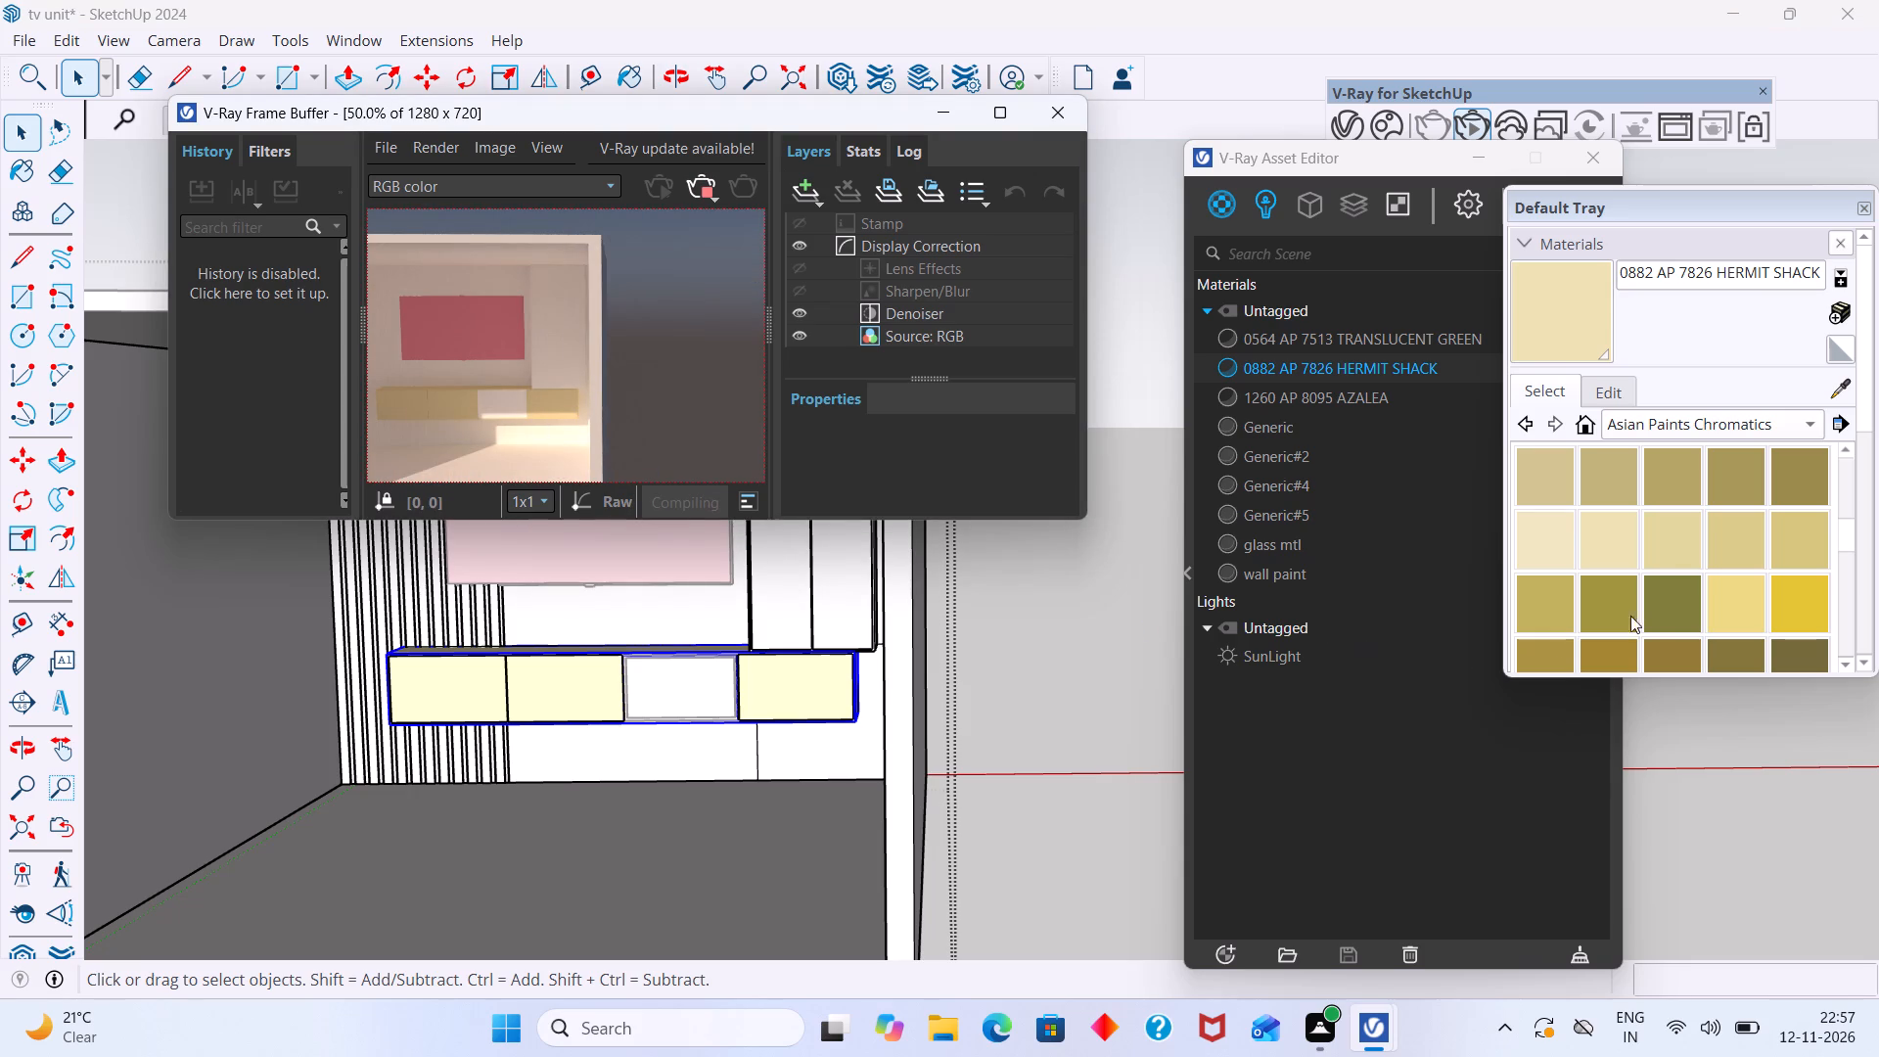
Repaint the console's rightmost drawer front with the green 0816 AP 9832 Banana Leaf-N from Asian Paints Chromatics.
{"action": "scroll", "coordinate": [1651, 562], "scroll_direction": "up", "scroll_amount": 15}
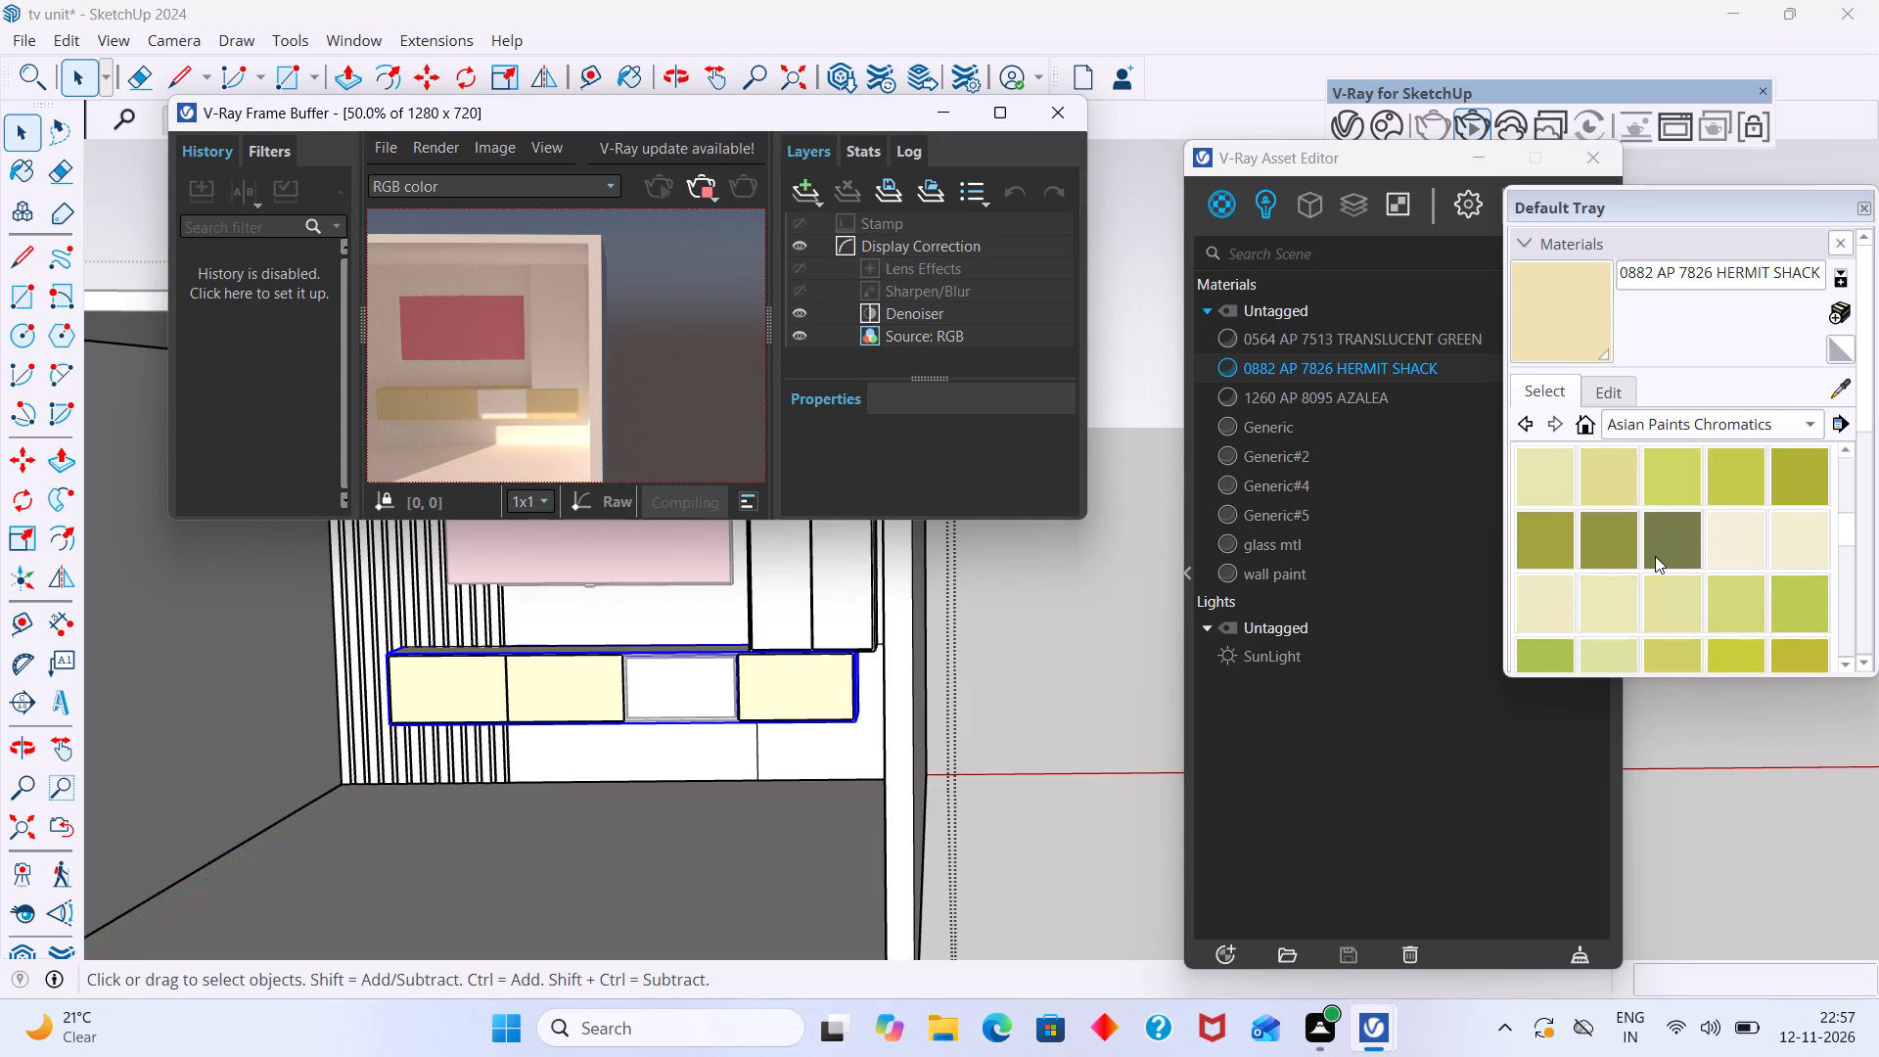
{"action": "scroll", "coordinate": [1655, 556], "scroll_direction": "down", "scroll_amount": 2}
{"action": "left_click", "coordinate": [1545, 527]}
{"action": "scroll", "coordinate": [783, 708], "scroll_direction": "up", "scroll_amount": 2}
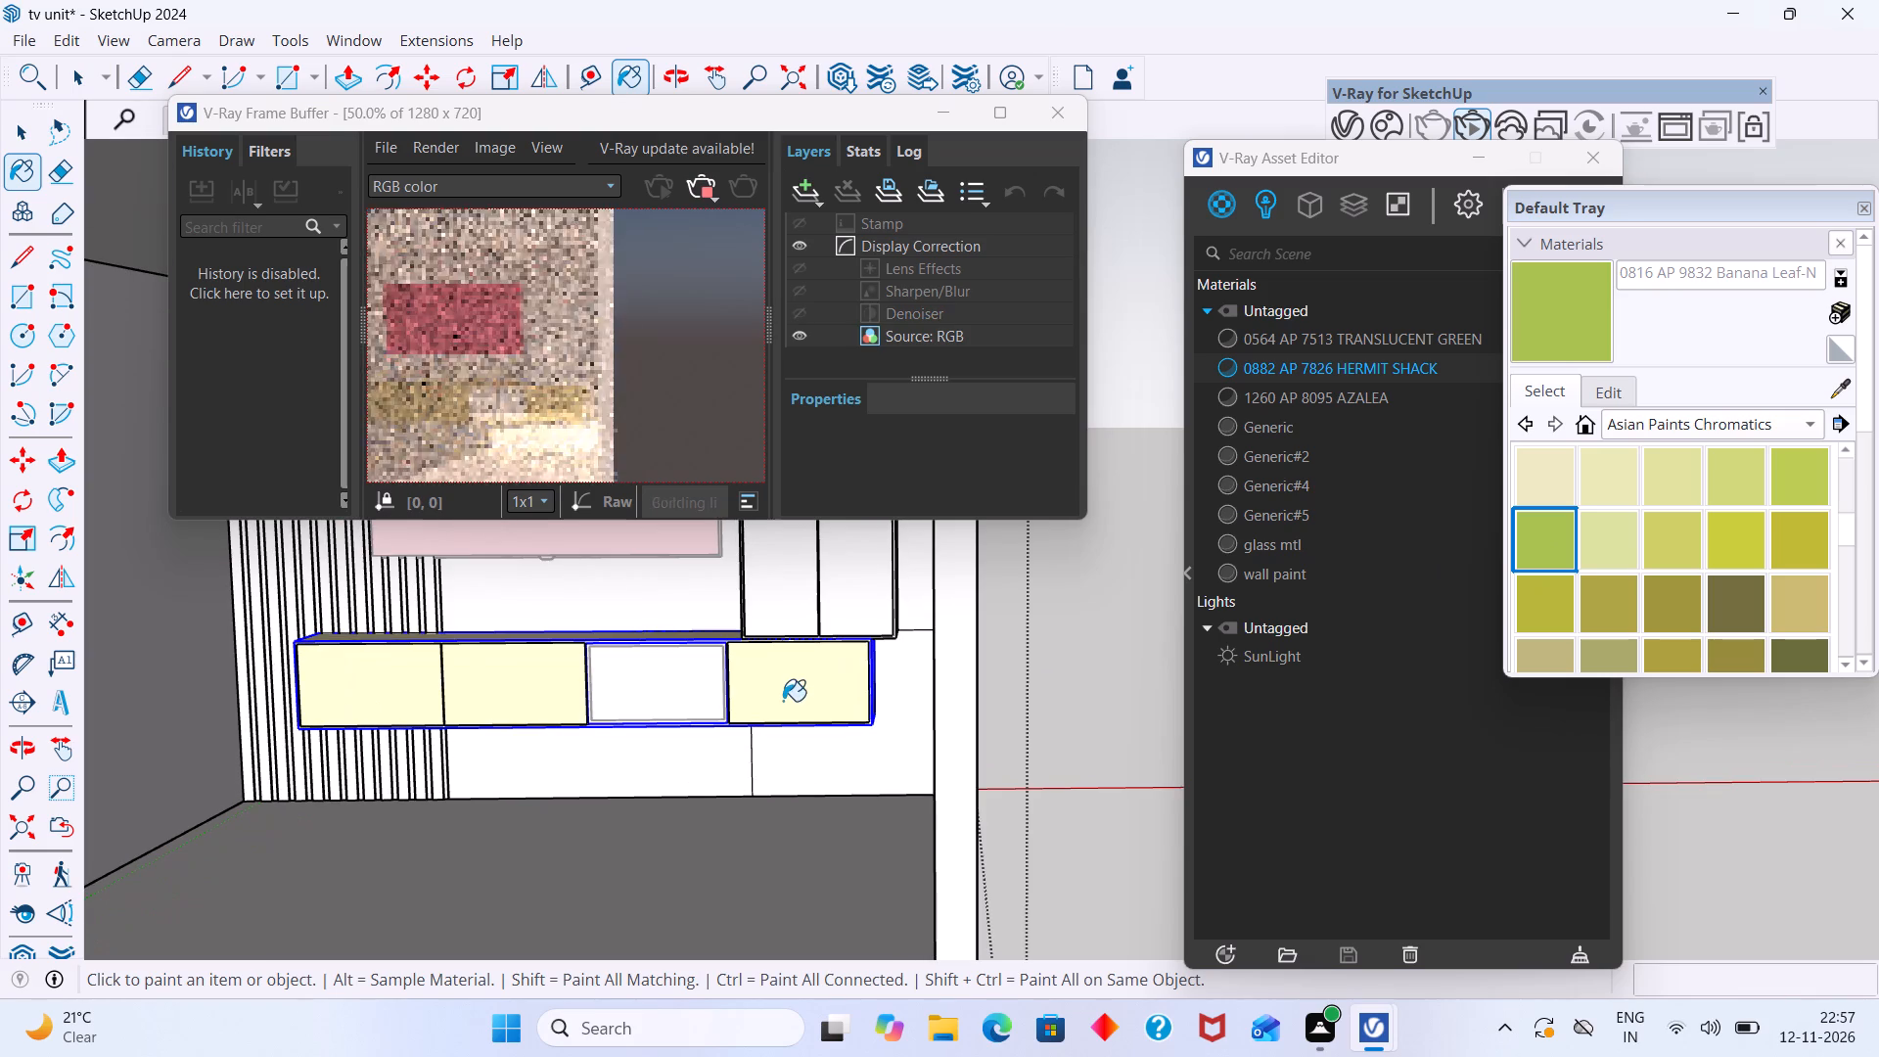
{"action": "left_click", "coordinate": [783, 701]}
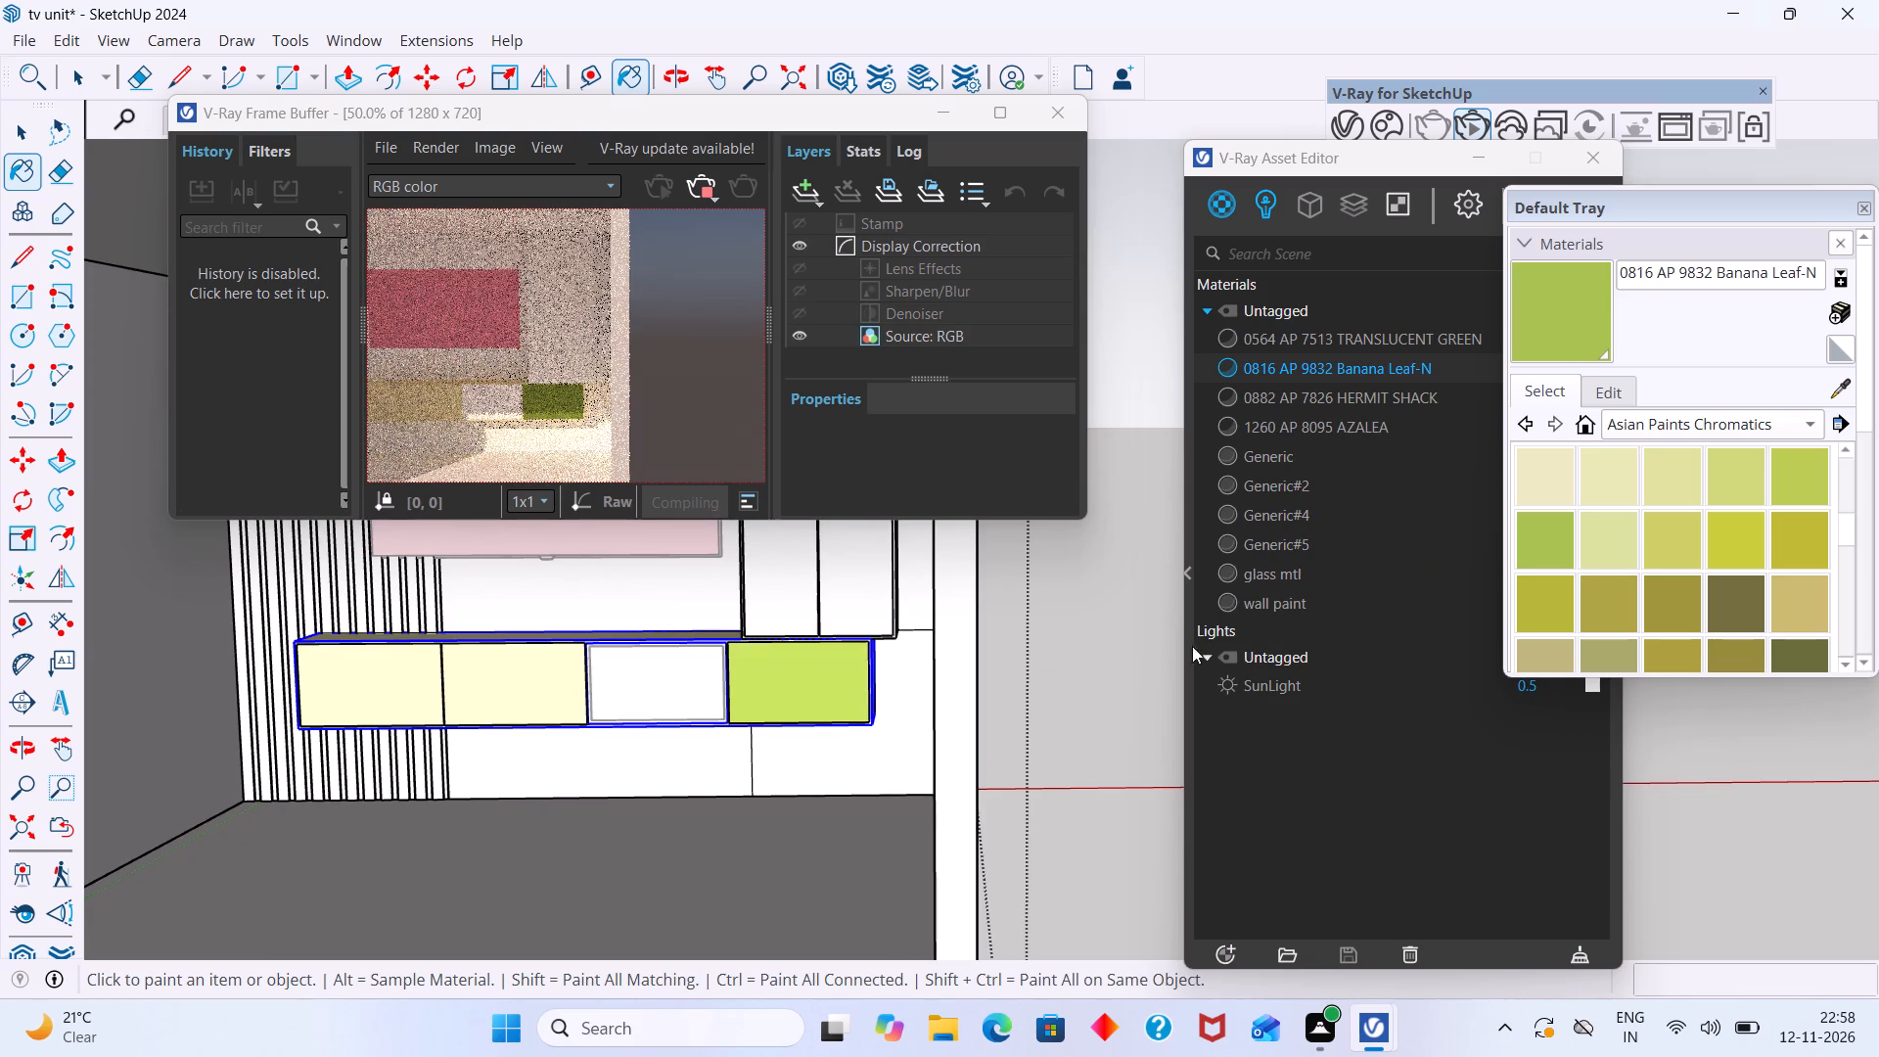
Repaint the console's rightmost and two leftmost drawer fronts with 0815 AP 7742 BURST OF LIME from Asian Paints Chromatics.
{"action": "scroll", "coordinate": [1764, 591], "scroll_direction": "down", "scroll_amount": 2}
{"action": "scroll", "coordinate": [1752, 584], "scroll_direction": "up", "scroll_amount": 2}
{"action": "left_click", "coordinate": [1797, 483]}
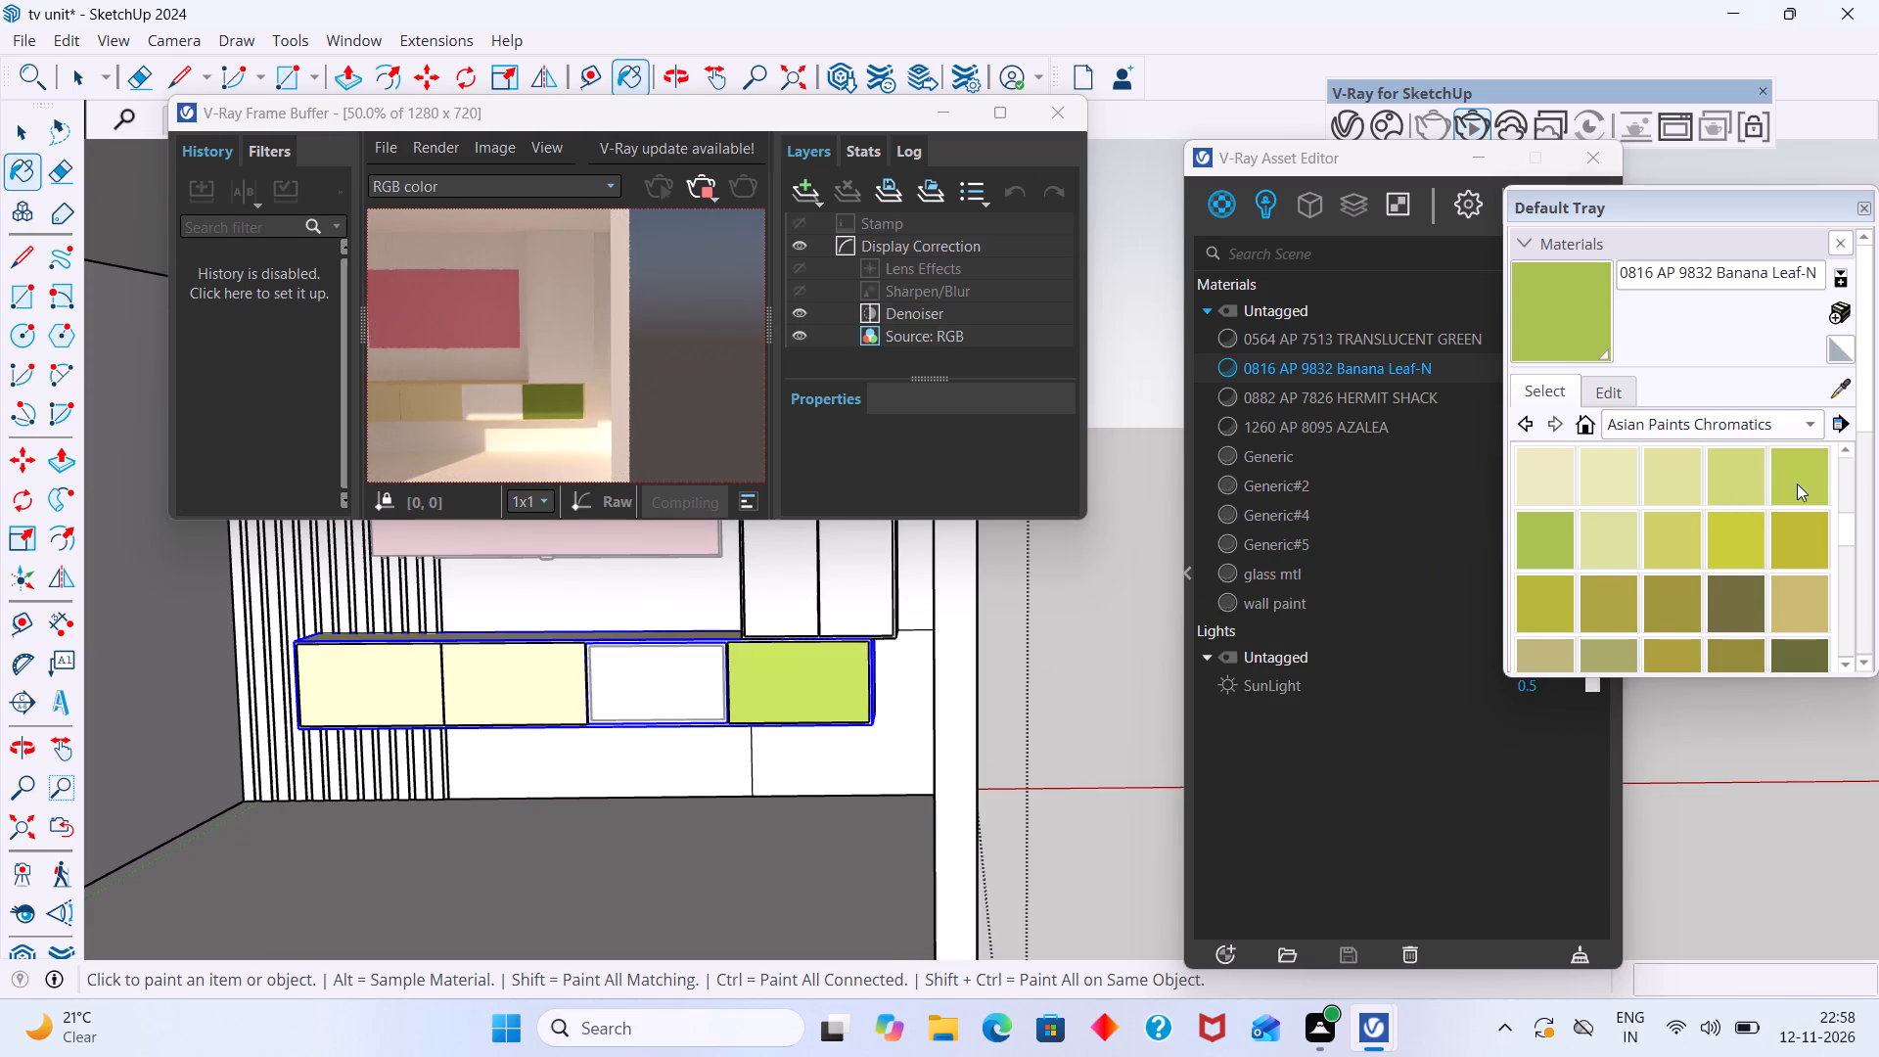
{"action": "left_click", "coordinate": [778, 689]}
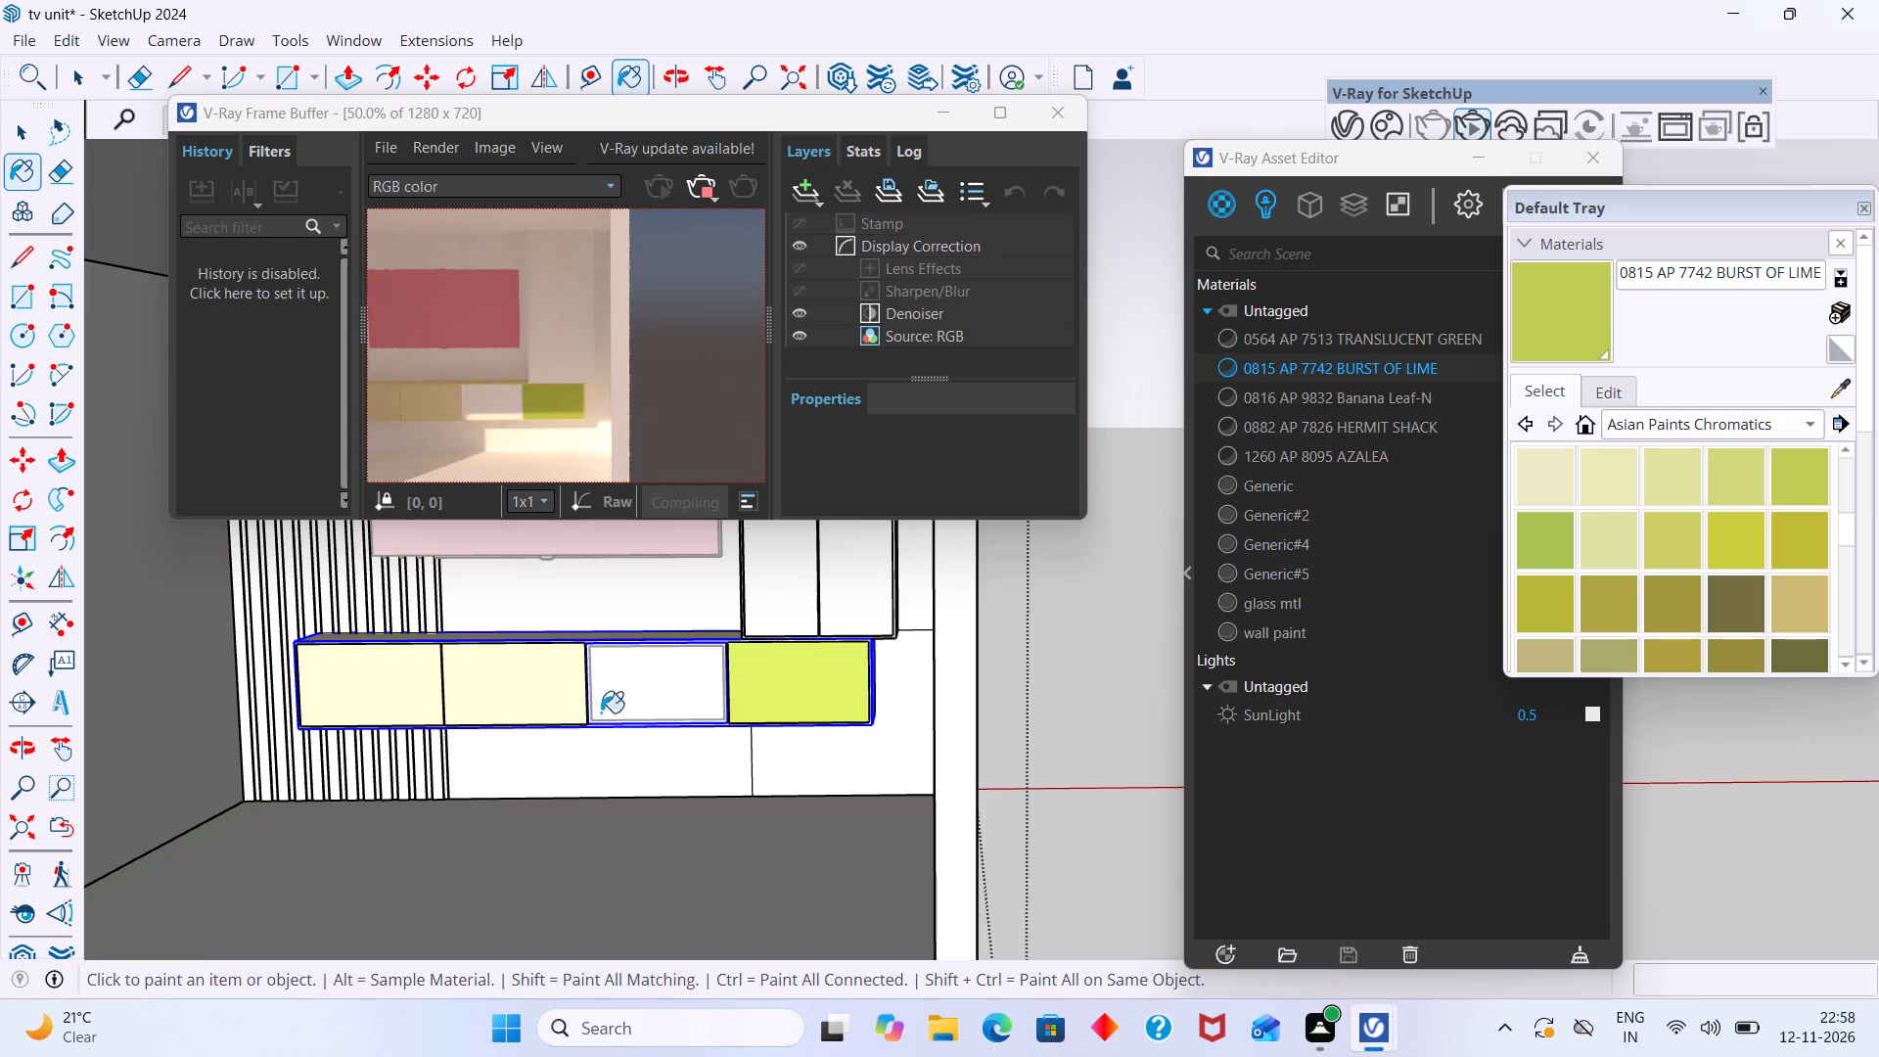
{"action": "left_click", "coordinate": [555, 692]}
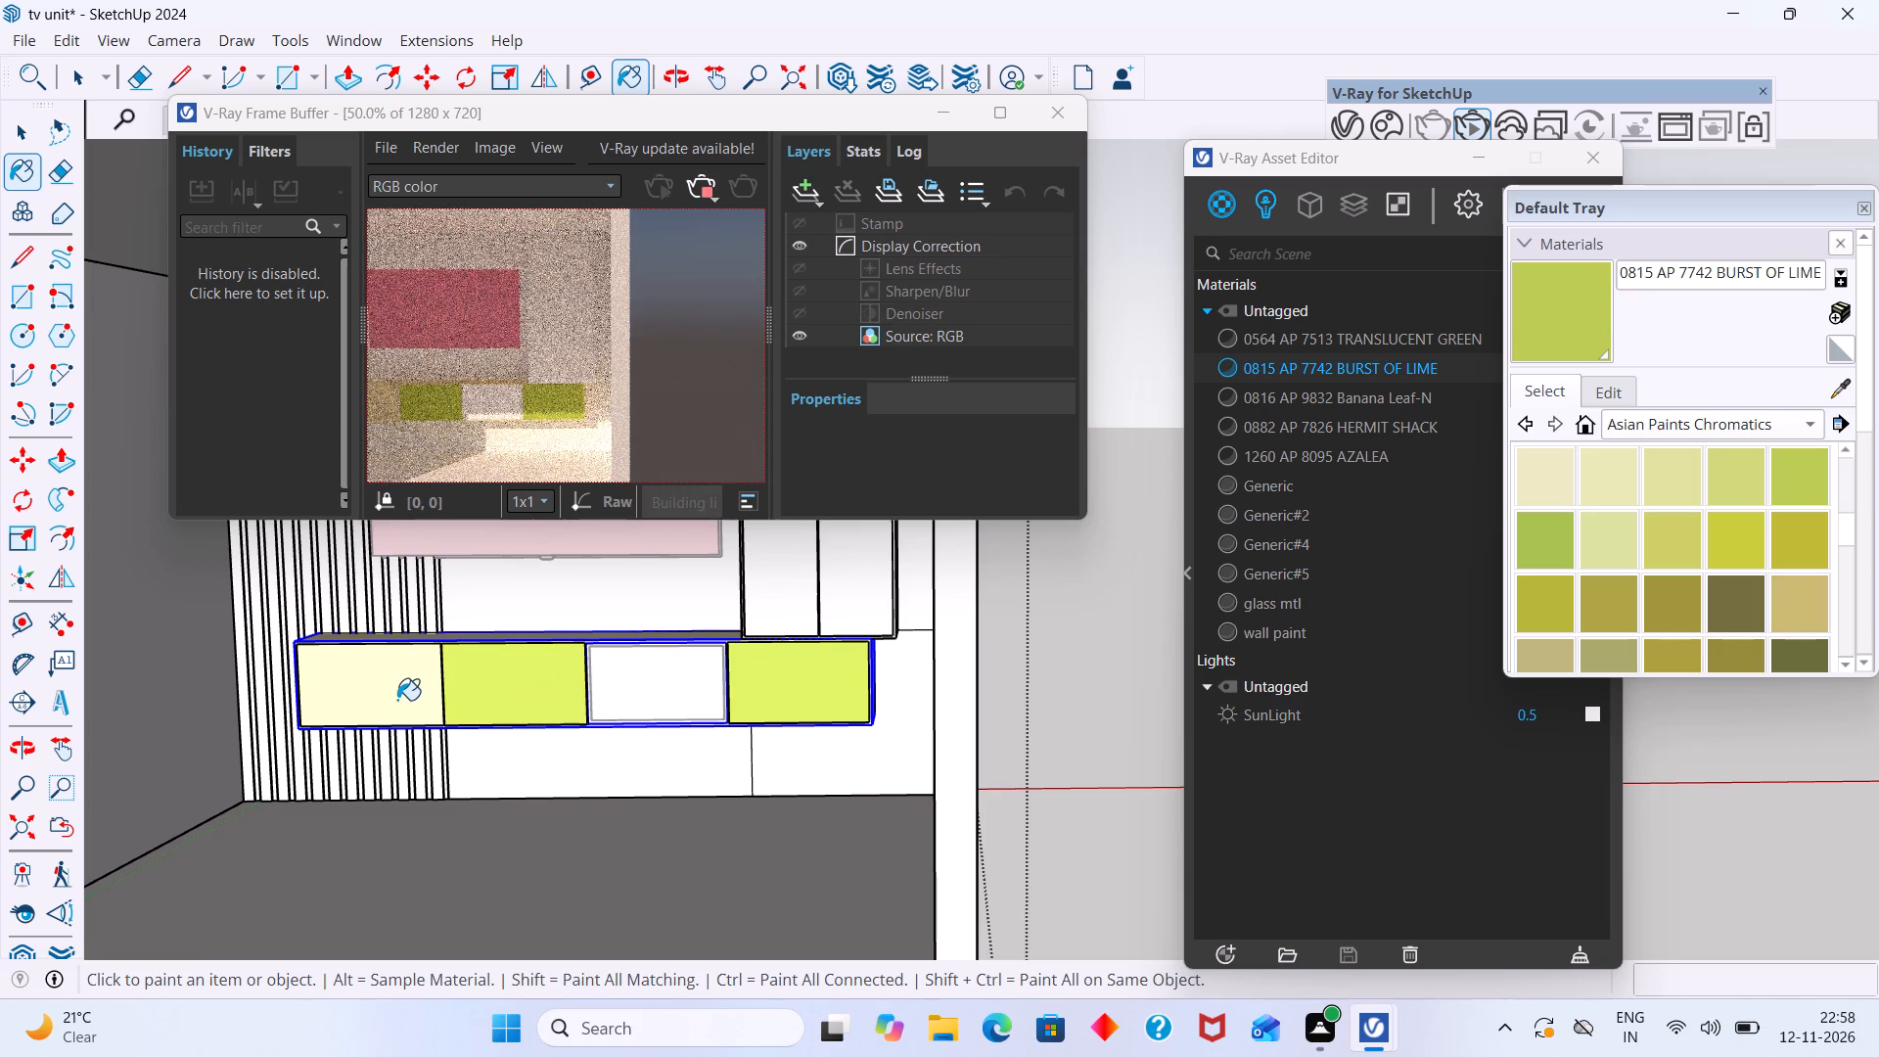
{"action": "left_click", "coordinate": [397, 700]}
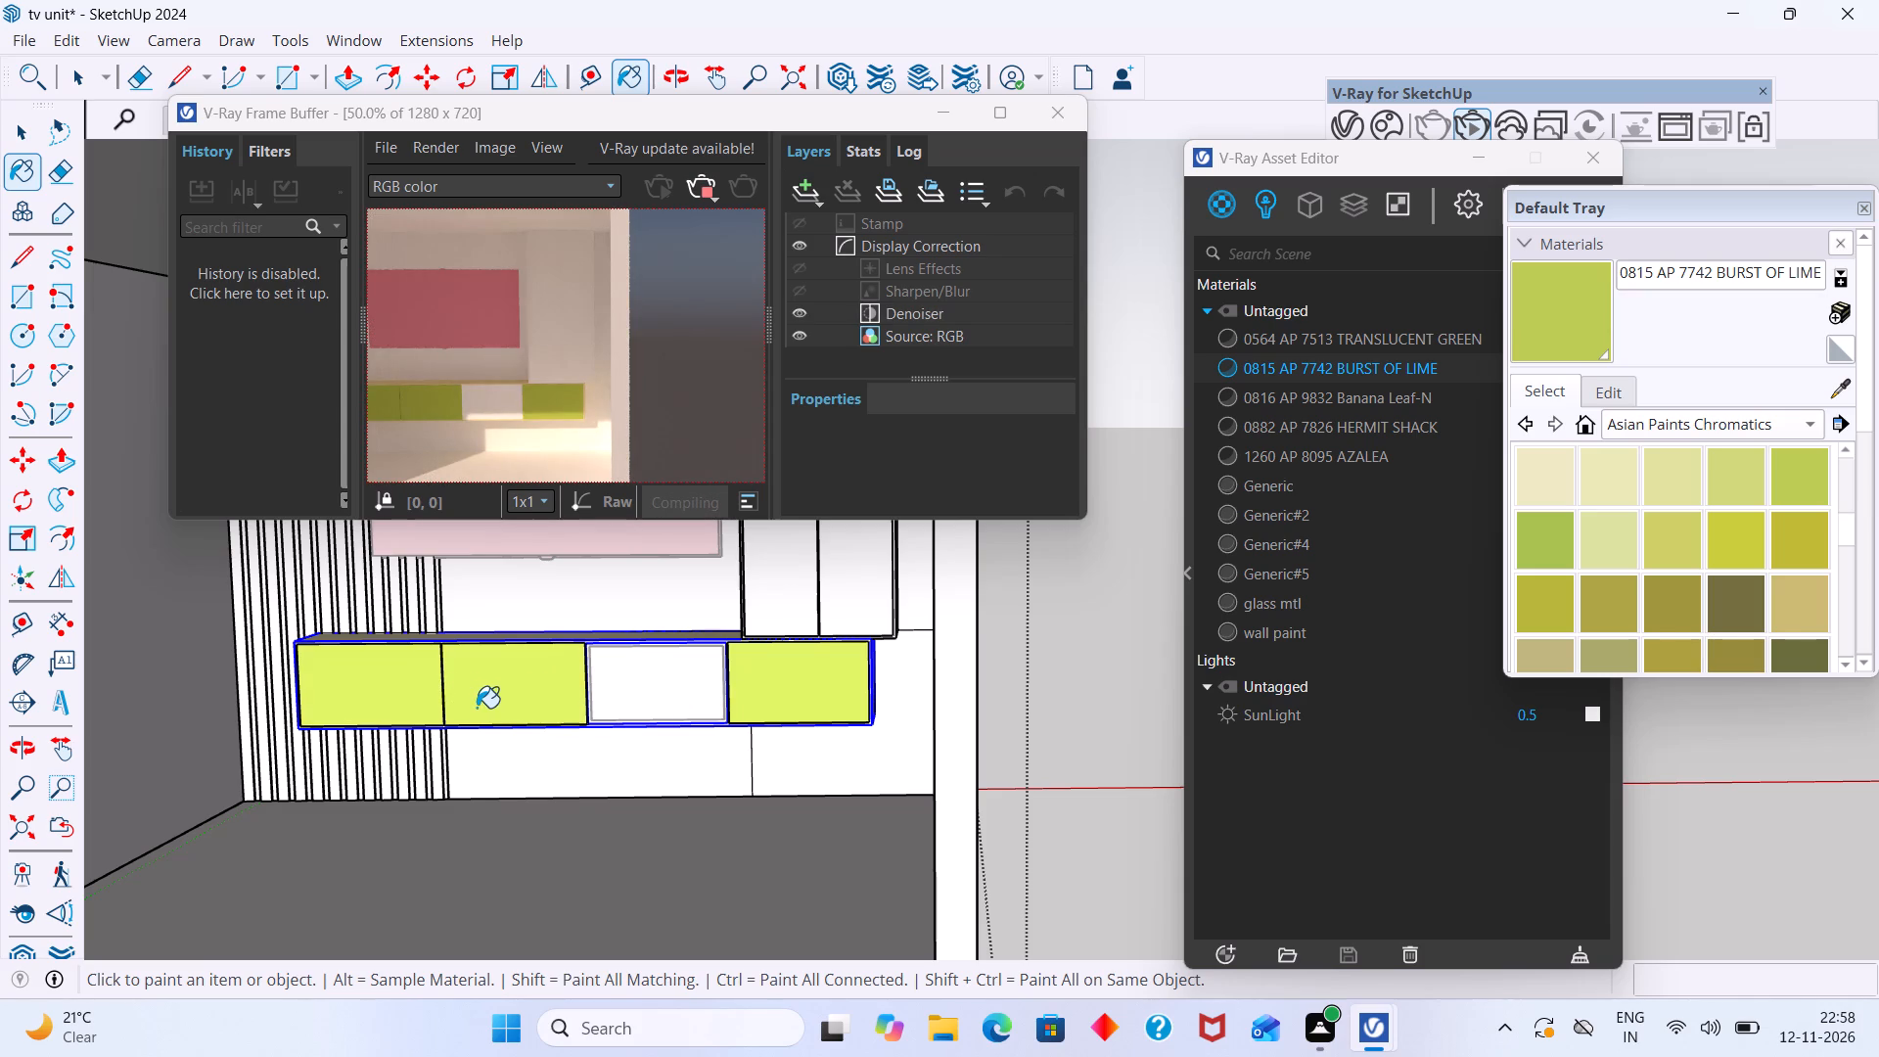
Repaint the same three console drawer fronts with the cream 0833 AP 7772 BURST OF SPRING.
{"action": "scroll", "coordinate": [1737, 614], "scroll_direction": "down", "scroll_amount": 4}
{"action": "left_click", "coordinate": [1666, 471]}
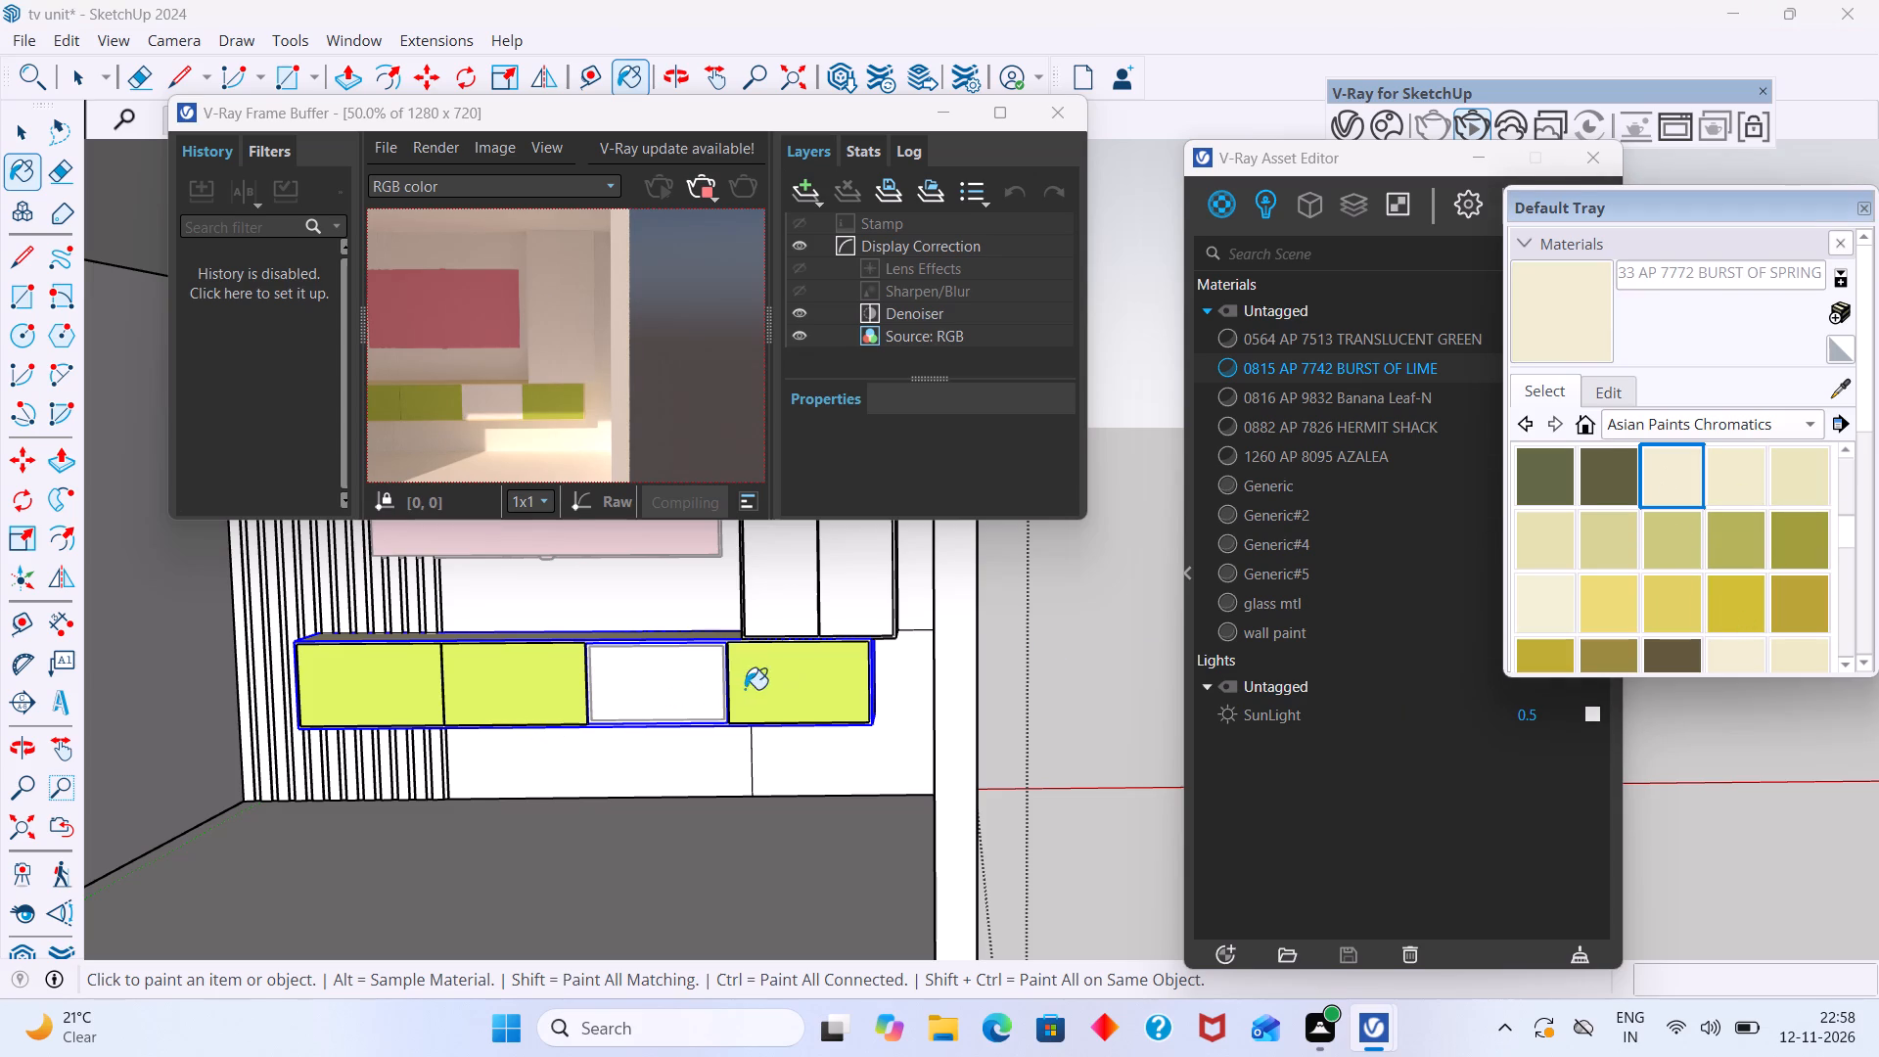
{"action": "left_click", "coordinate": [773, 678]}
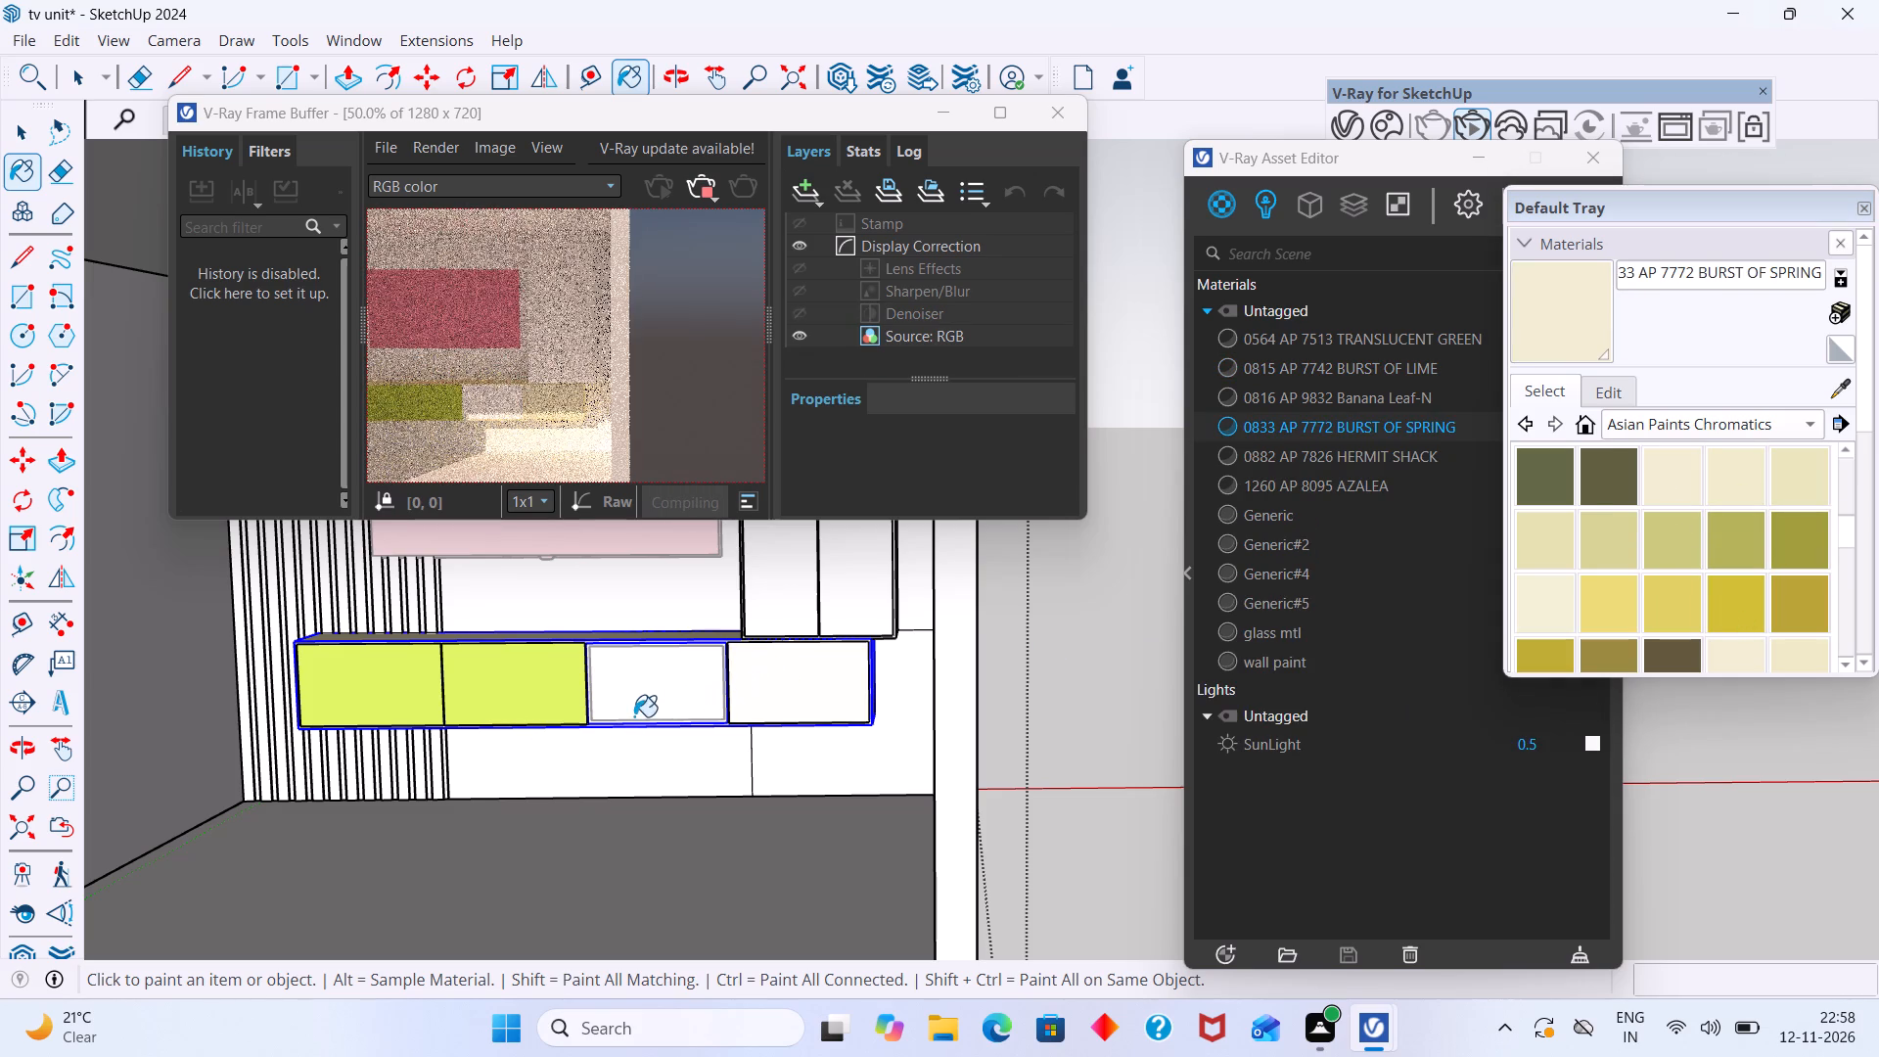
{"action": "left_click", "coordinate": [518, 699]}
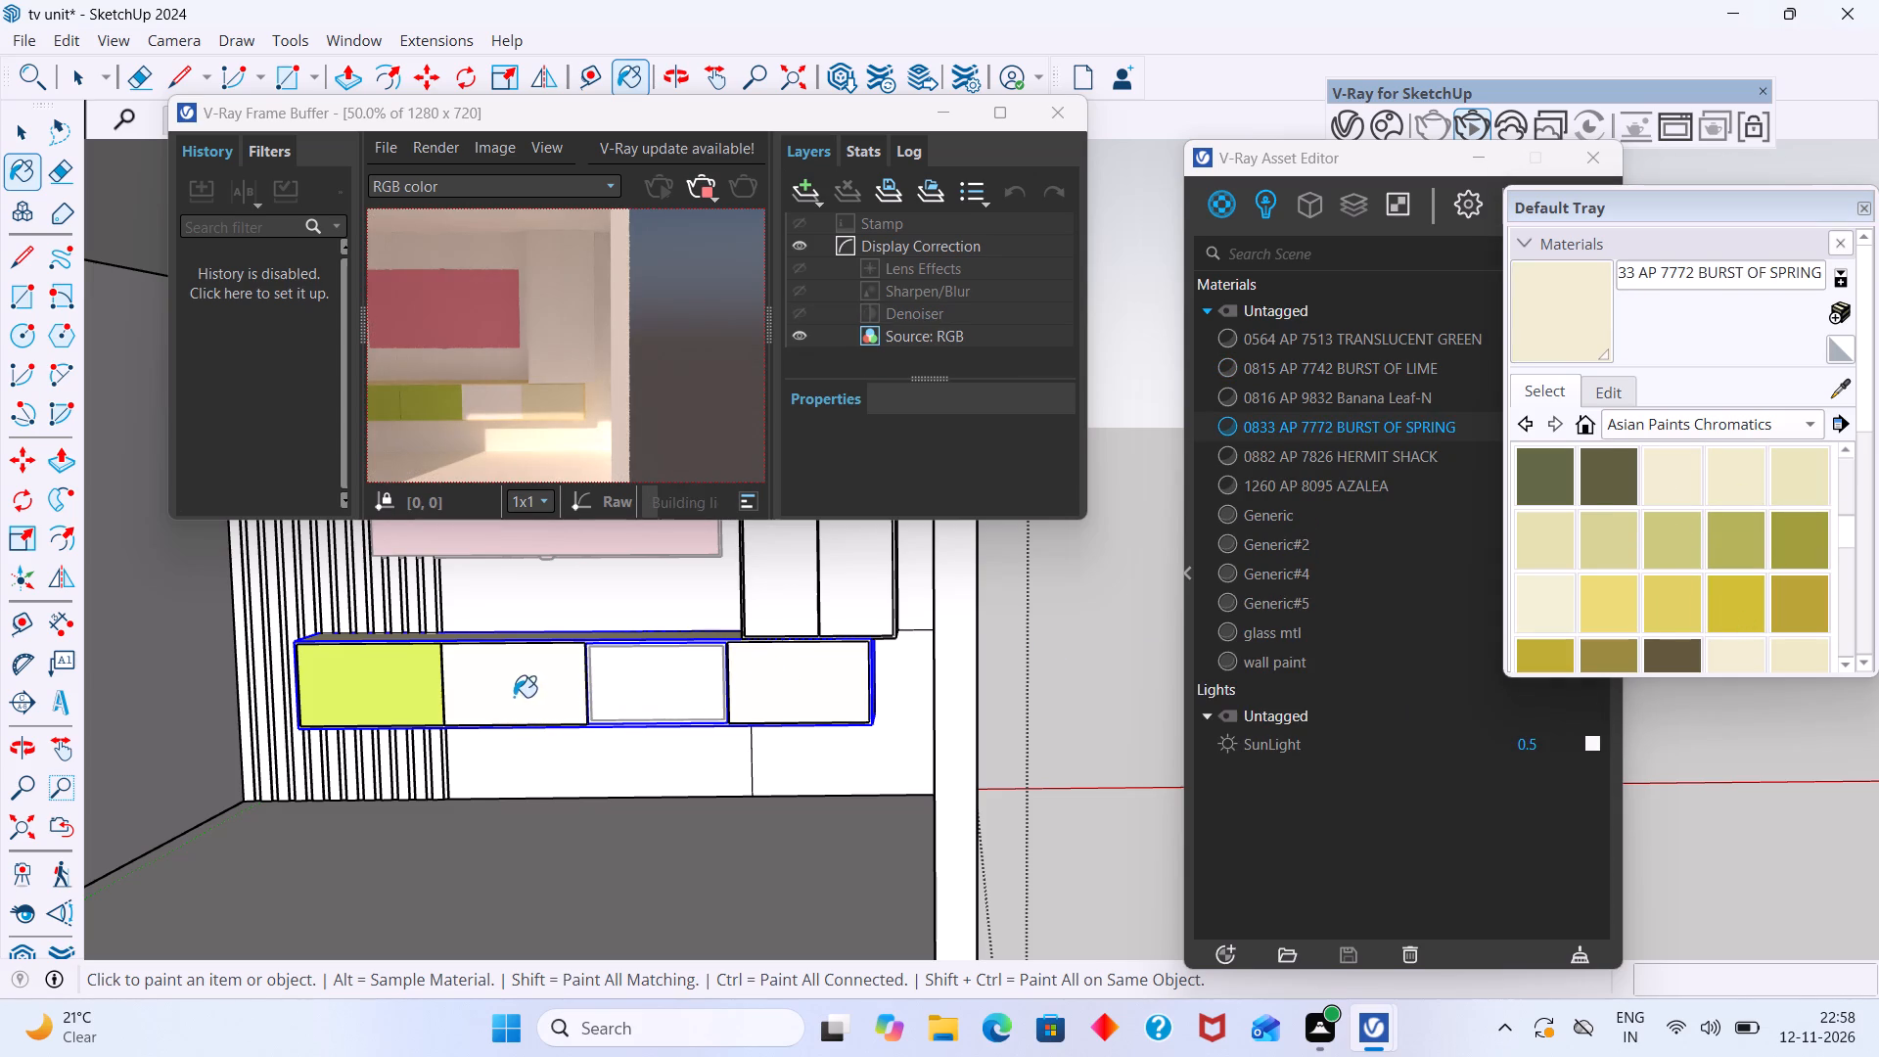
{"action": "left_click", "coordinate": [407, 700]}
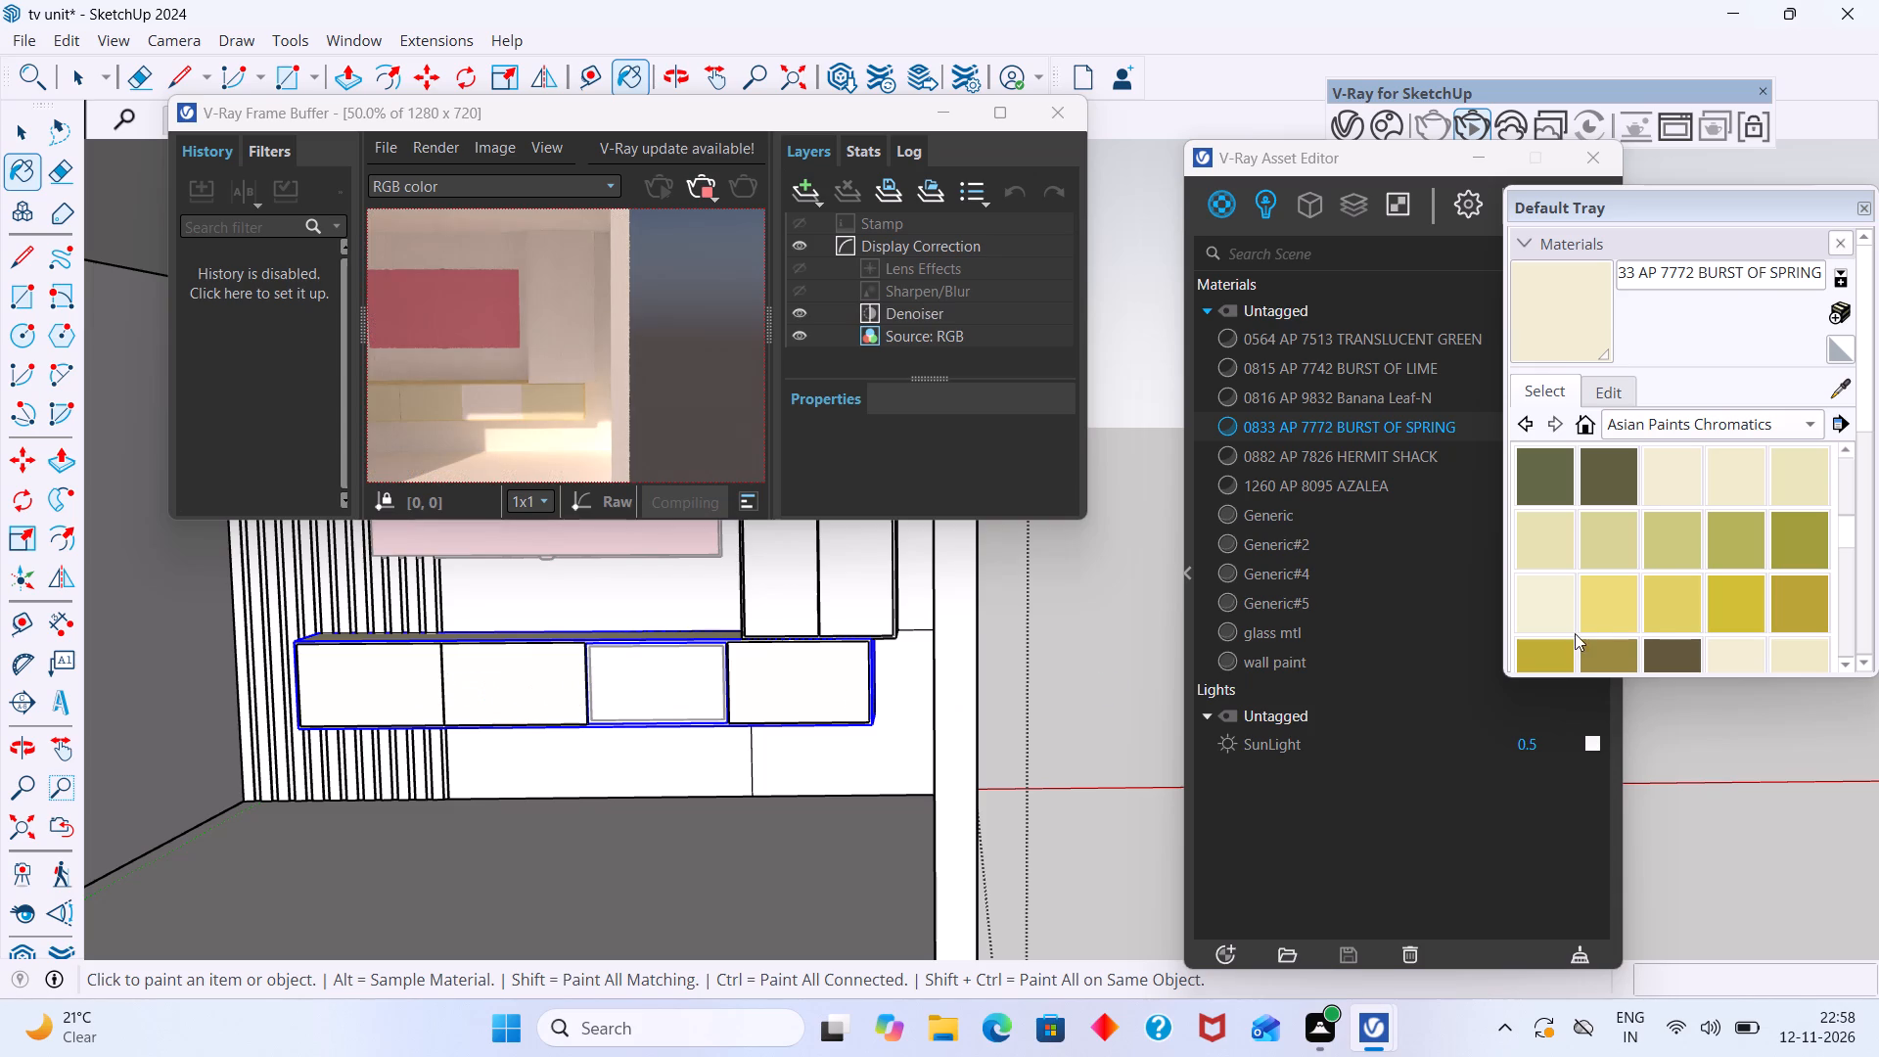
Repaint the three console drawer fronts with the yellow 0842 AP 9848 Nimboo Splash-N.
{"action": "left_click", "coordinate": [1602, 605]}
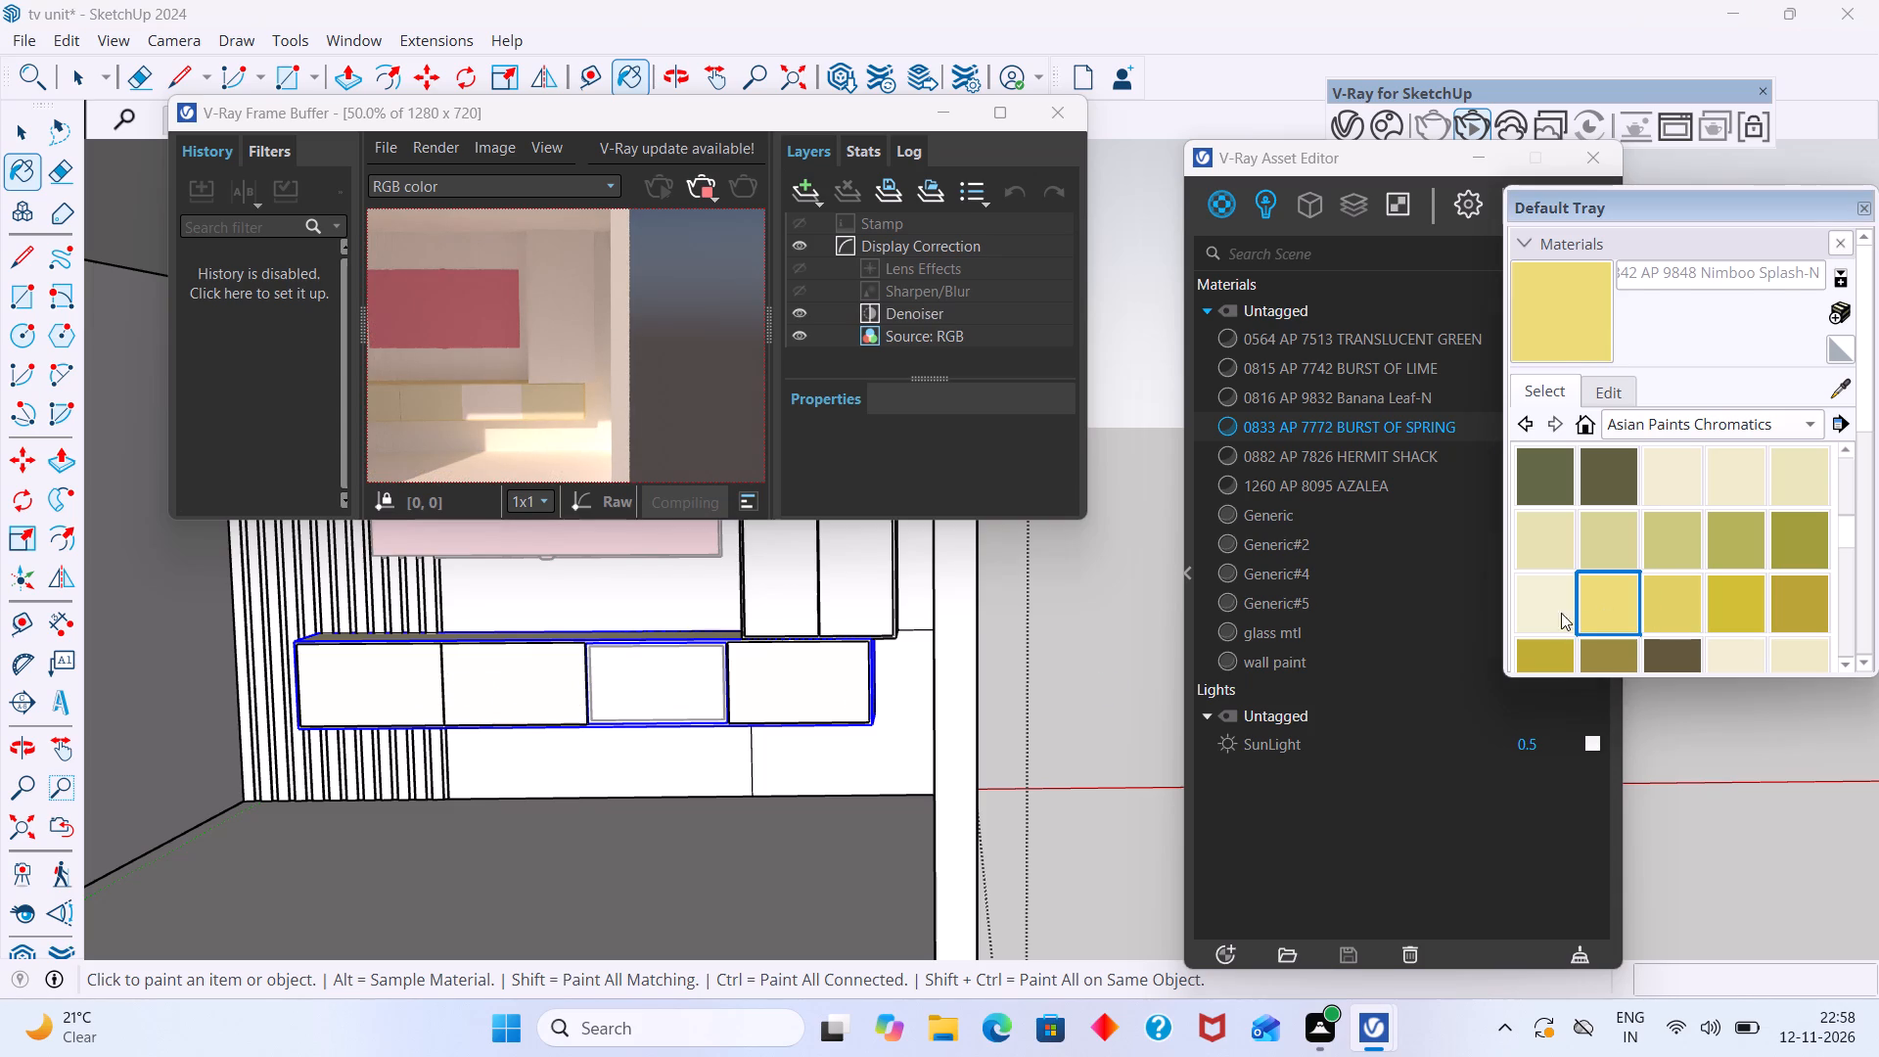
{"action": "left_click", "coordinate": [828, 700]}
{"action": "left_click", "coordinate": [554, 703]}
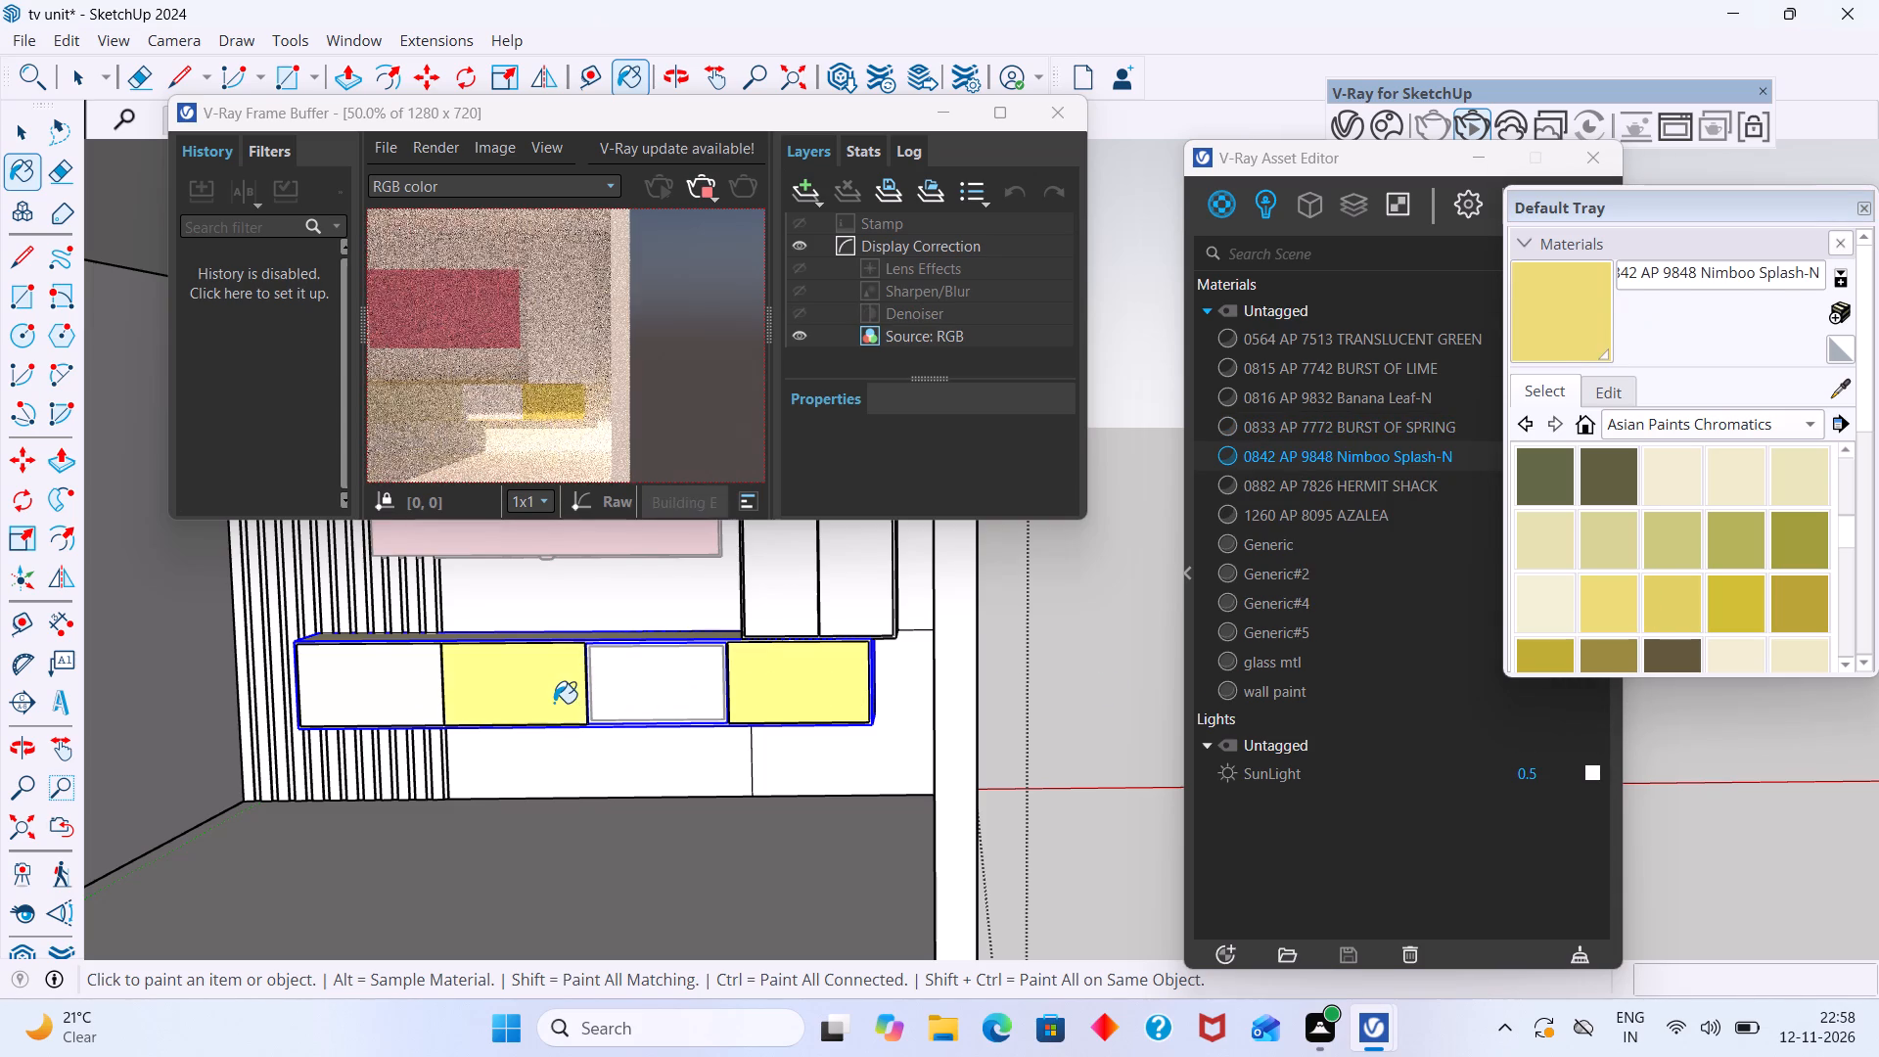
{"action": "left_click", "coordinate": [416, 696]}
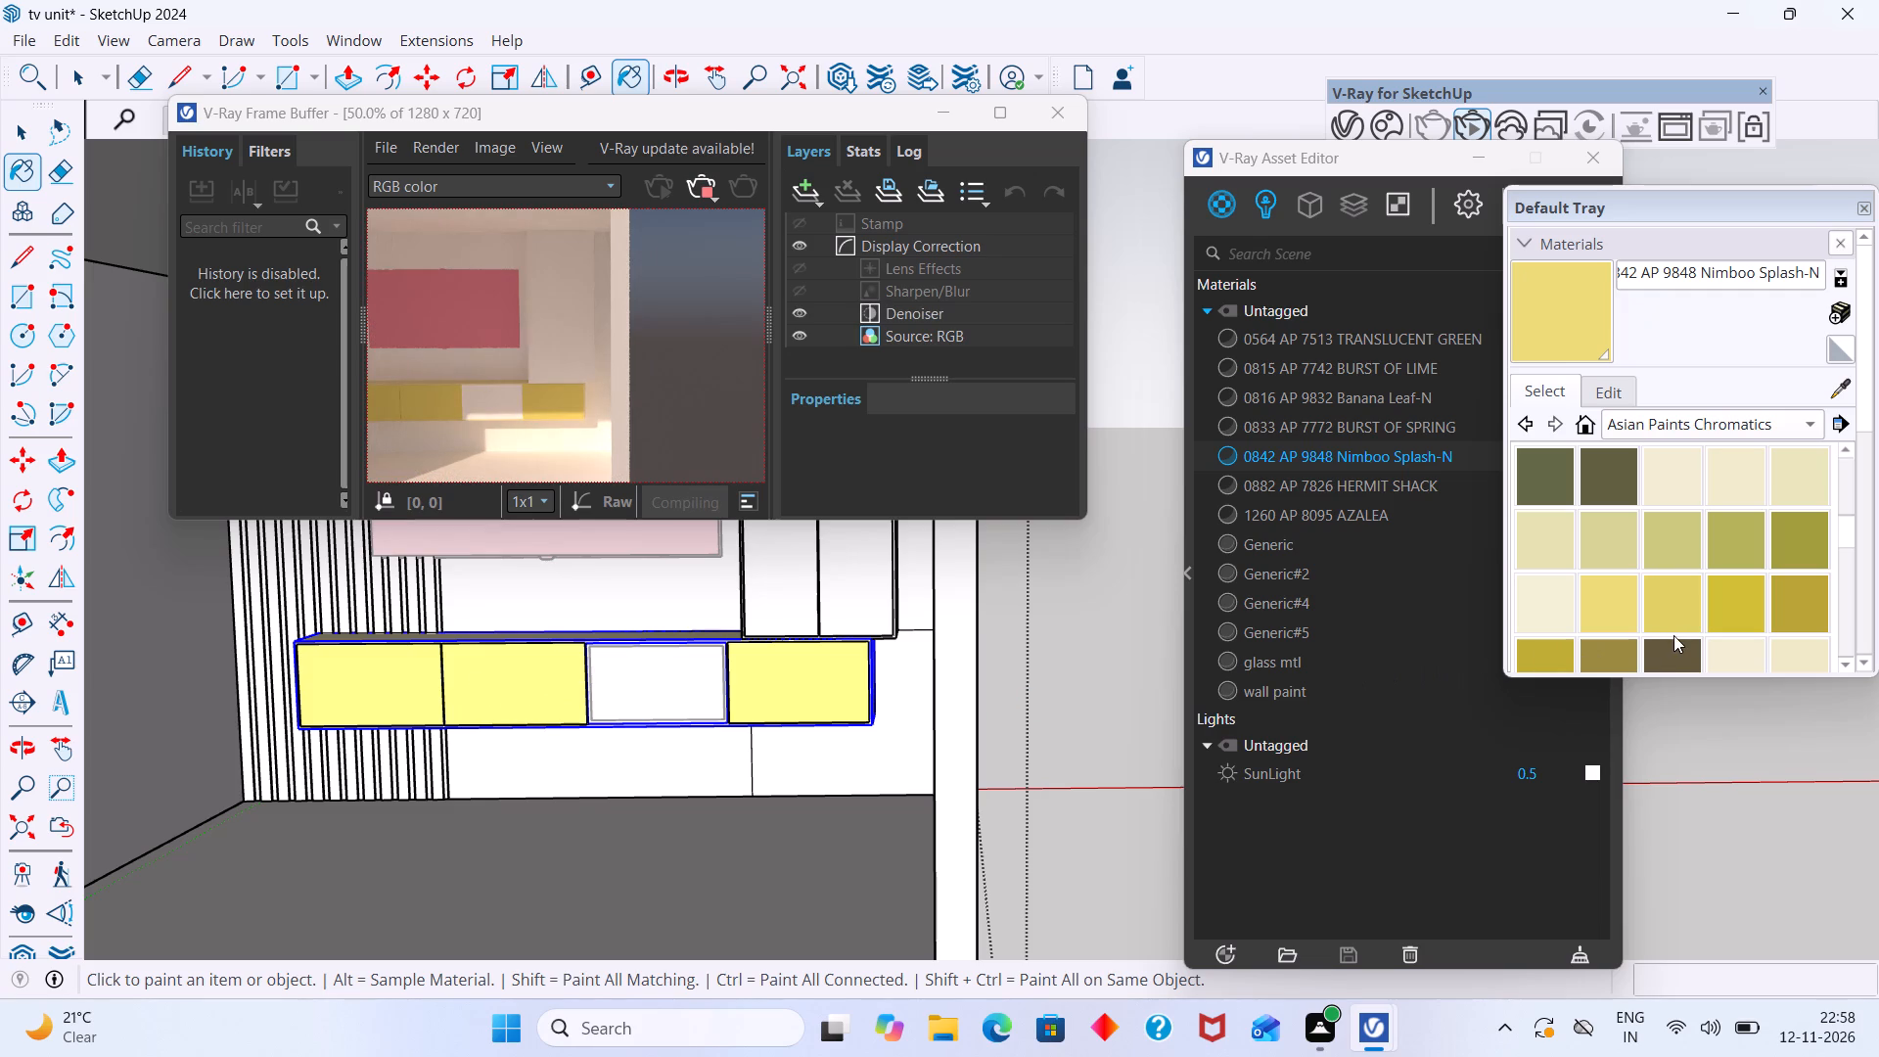
Repaint the console's rightmost and two leftmost drawer fronts with 0837 AP 7768 CALM FAUNA.
{"action": "left_click", "coordinate": [1618, 556]}
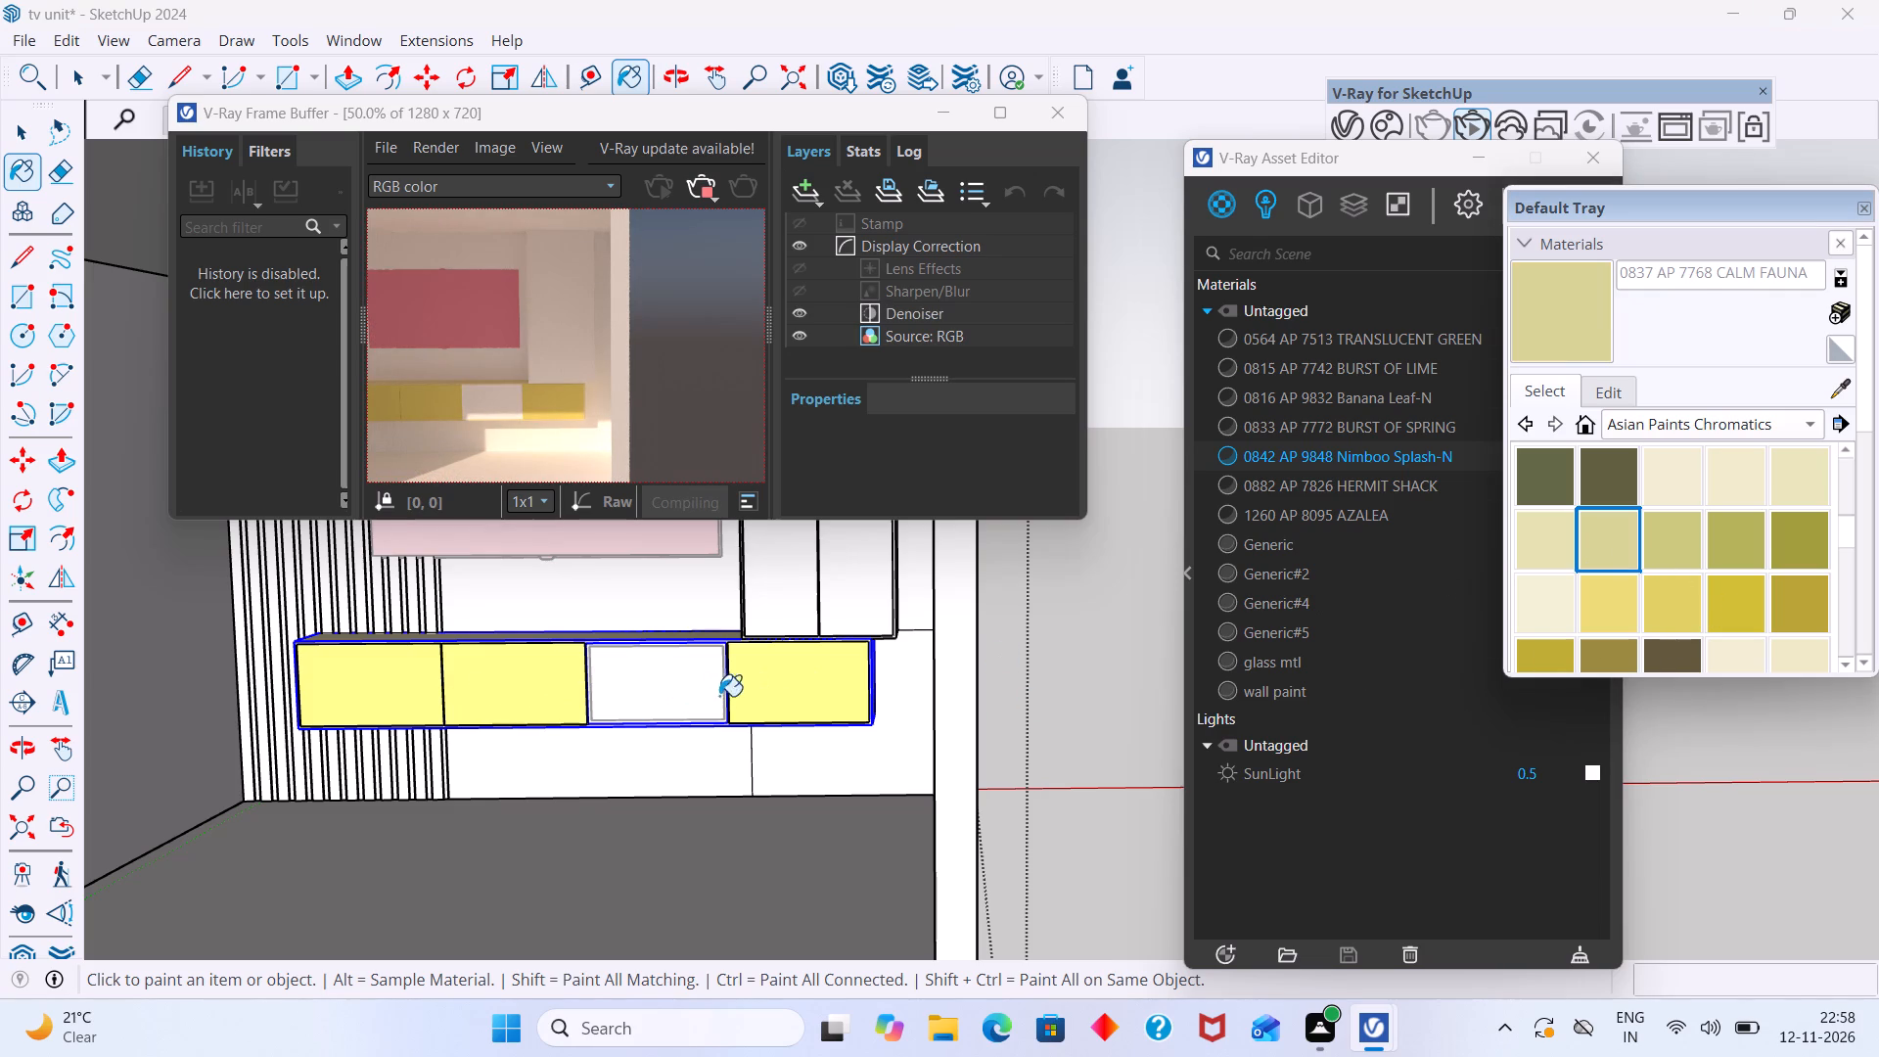
{"action": "left_click", "coordinate": [765, 681]}
{"action": "left_click", "coordinate": [498, 701]}
{"action": "left_click", "coordinate": [360, 699]}
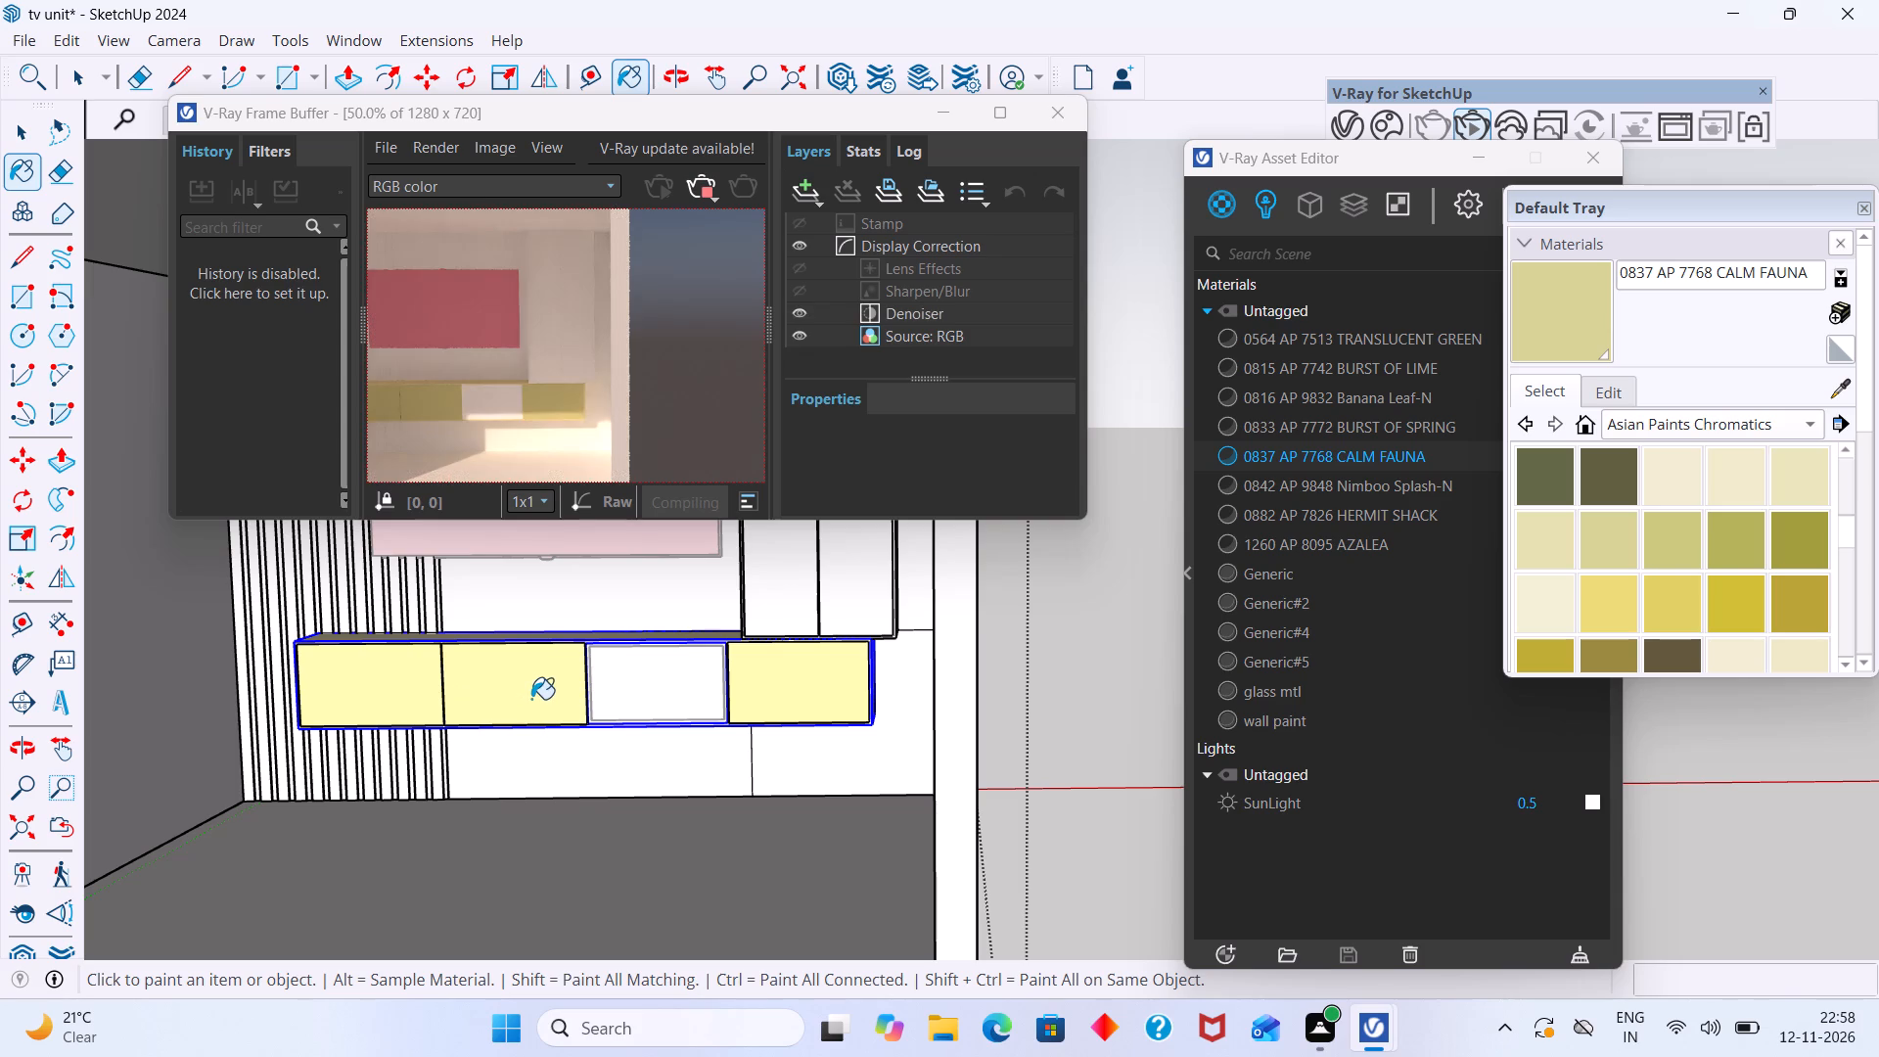
Leave the Paint Bucket and examine the repainted drawers and the TV wall from farther and closer views in the live render.
{"action": "scroll", "coordinate": [993, 699], "scroll_direction": "down", "scroll_amount": 2}
{"action": "scroll", "coordinate": [858, 724], "scroll_direction": "down", "scroll_amount": 3}
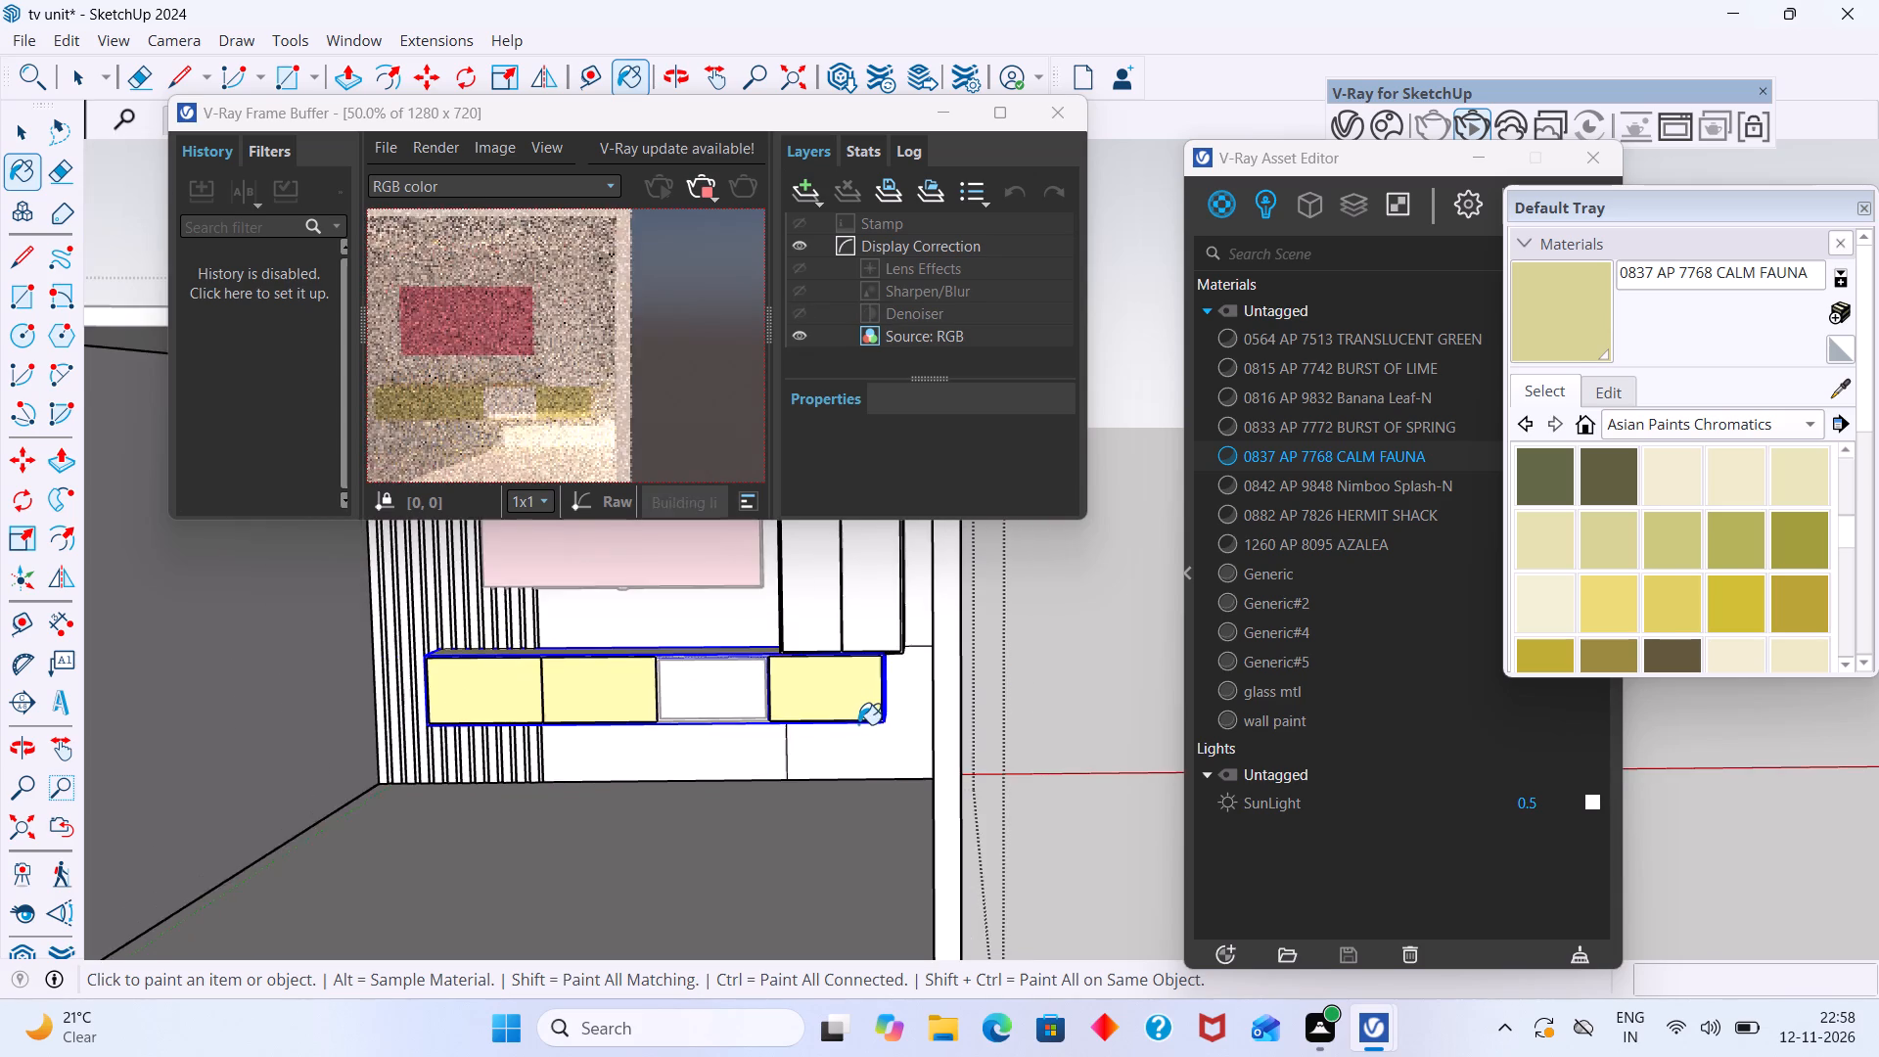
{"action": "scroll", "coordinate": [858, 724], "scroll_direction": "down", "scroll_amount": 1}
{"action": "key", "text": "space"}
{"action": "scroll", "coordinate": [790, 762], "scroll_direction": "down", "scroll_amount": 1}
{"action": "middle_click_drag", "start_coordinate": [794, 758], "coordinate": [806, 835], "text": "shift"}
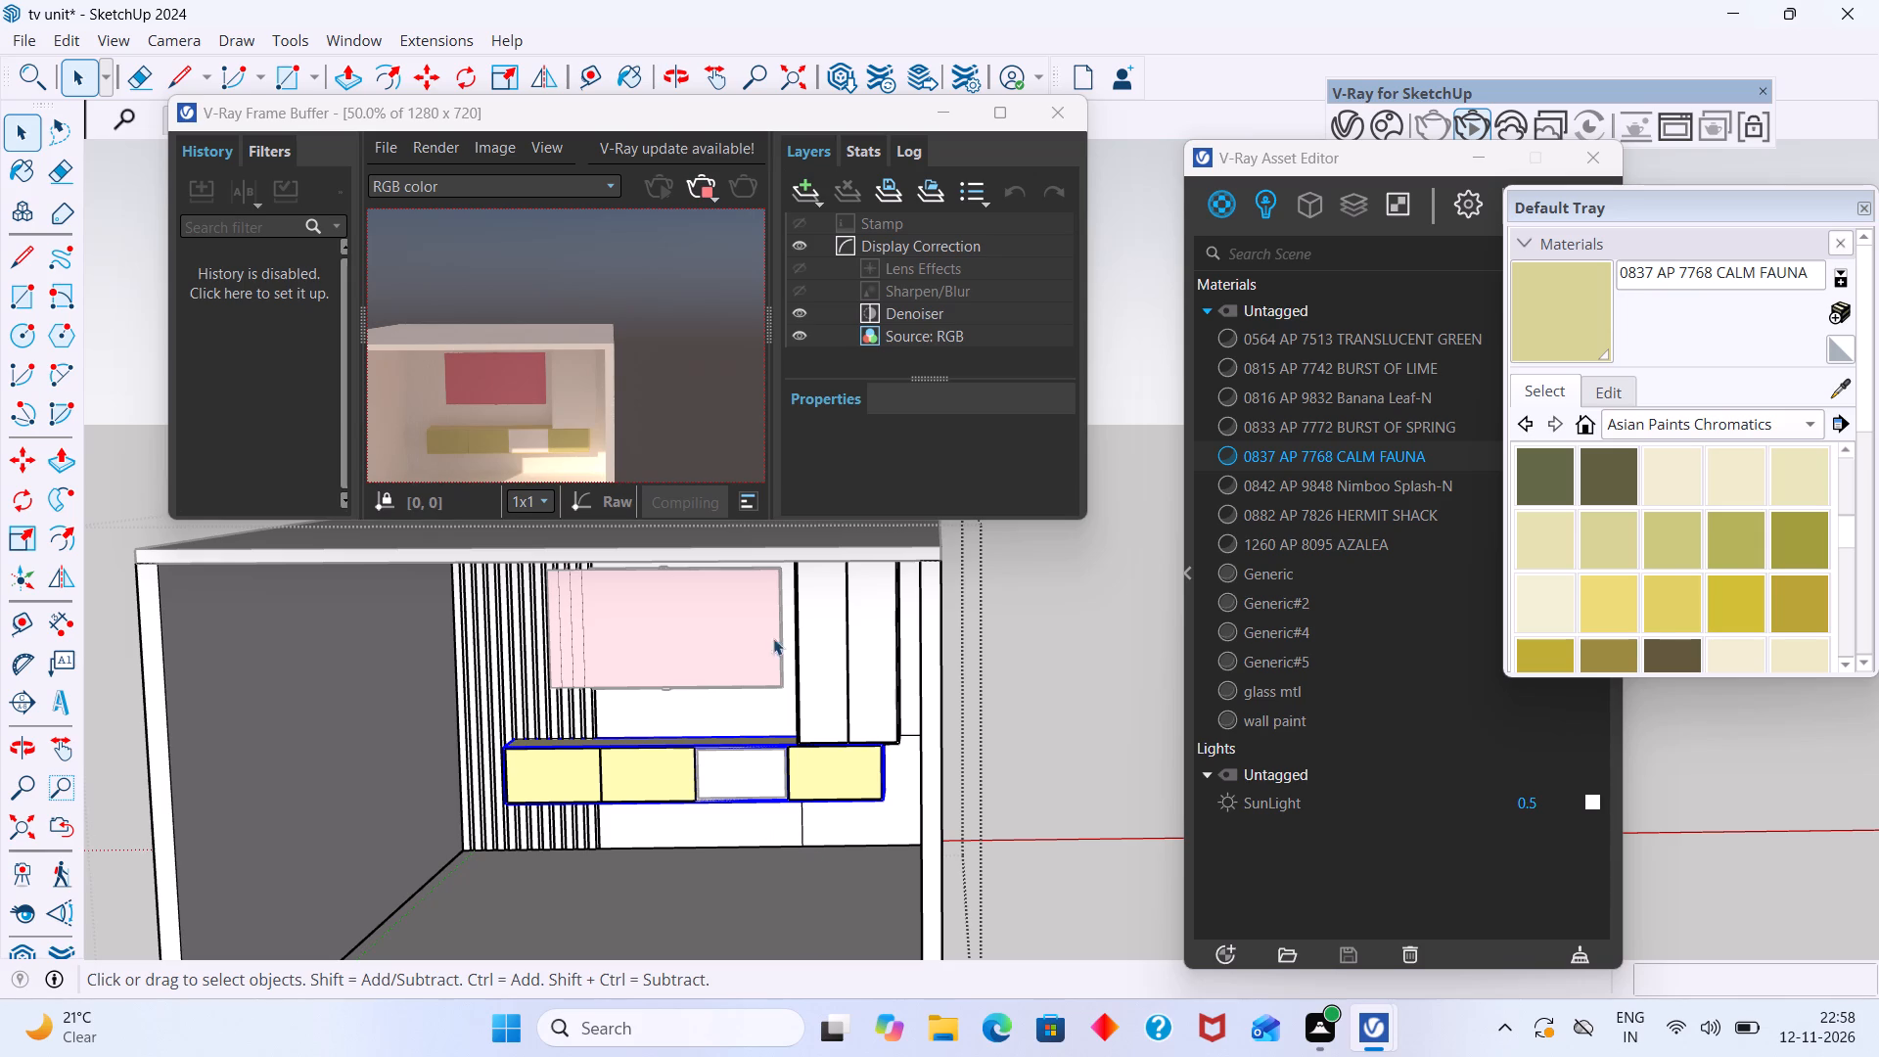
{"action": "scroll", "coordinate": [785, 629], "scroll_direction": "down", "scroll_amount": 2}
{"action": "middle_click_drag", "start_coordinate": [798, 665], "coordinate": [861, 651]}
{"action": "scroll", "coordinate": [794, 683], "scroll_direction": "up", "scroll_amount": 5}
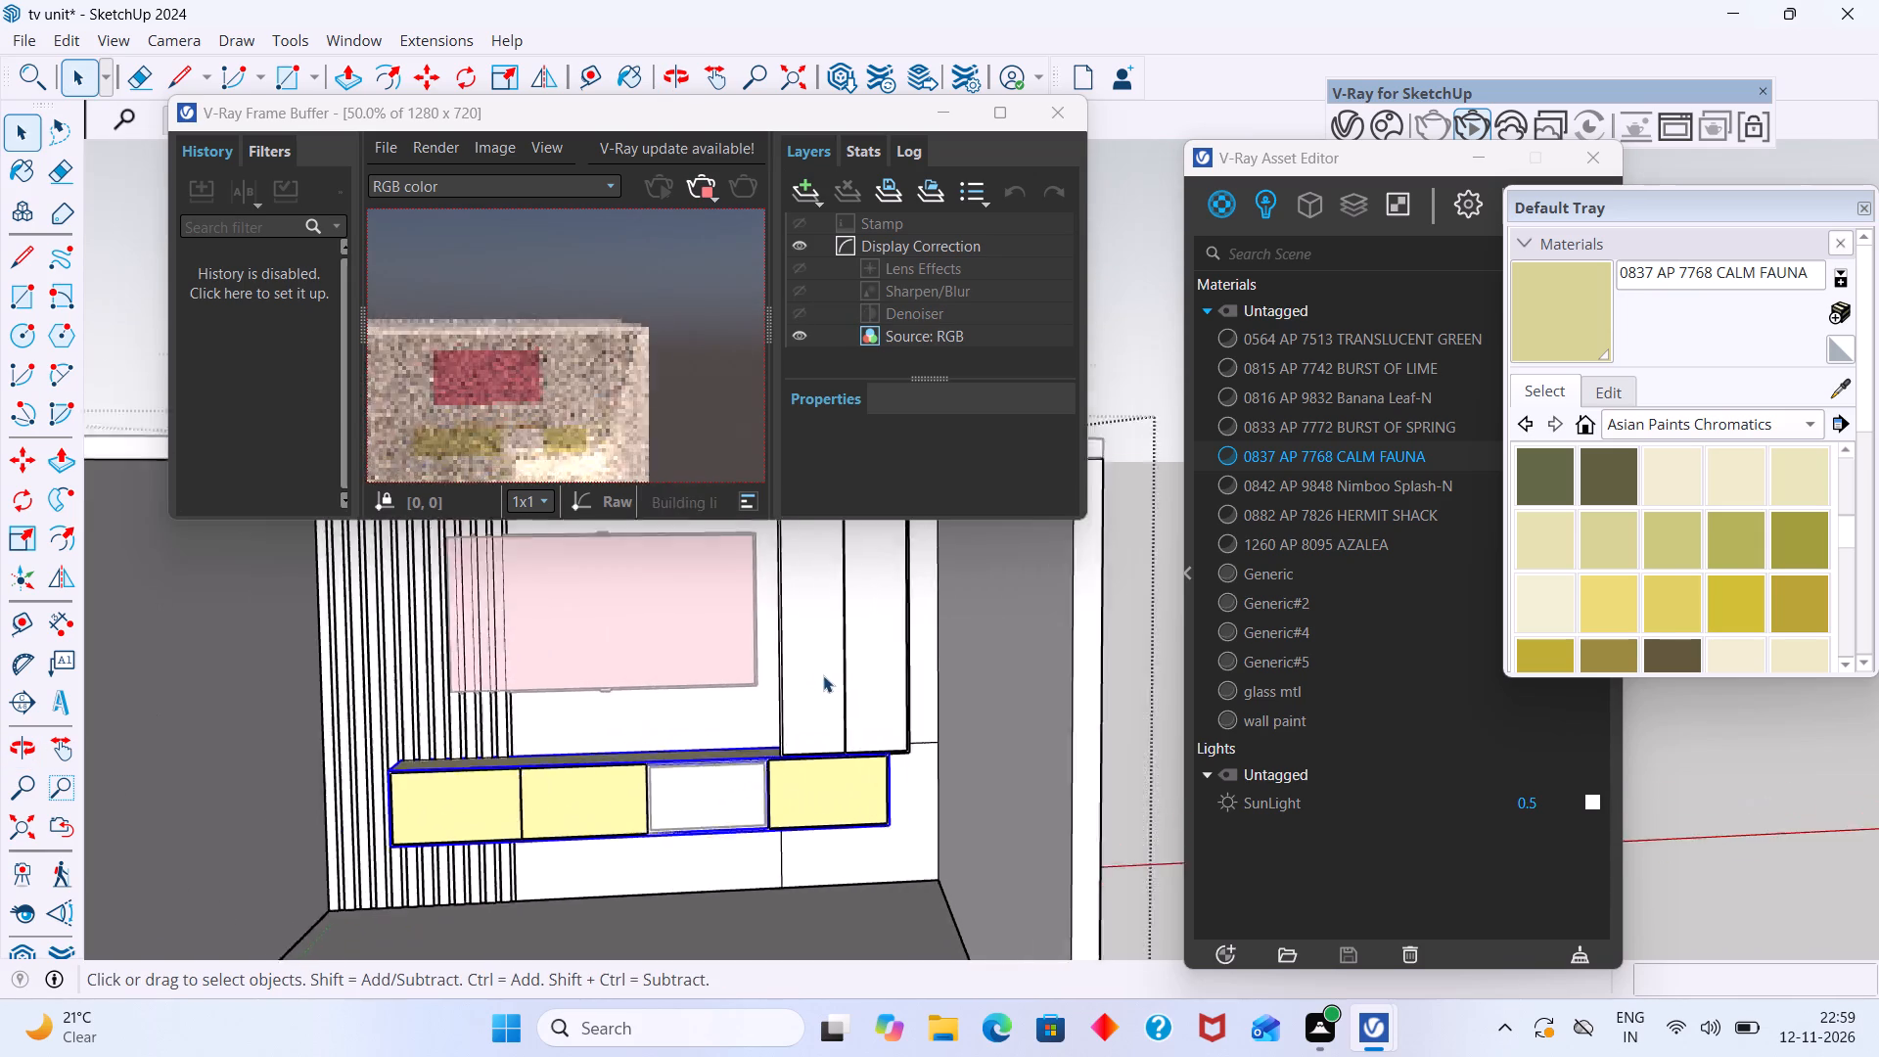
{"action": "scroll", "coordinate": [823, 675], "scroll_direction": "up", "scroll_amount": 4}
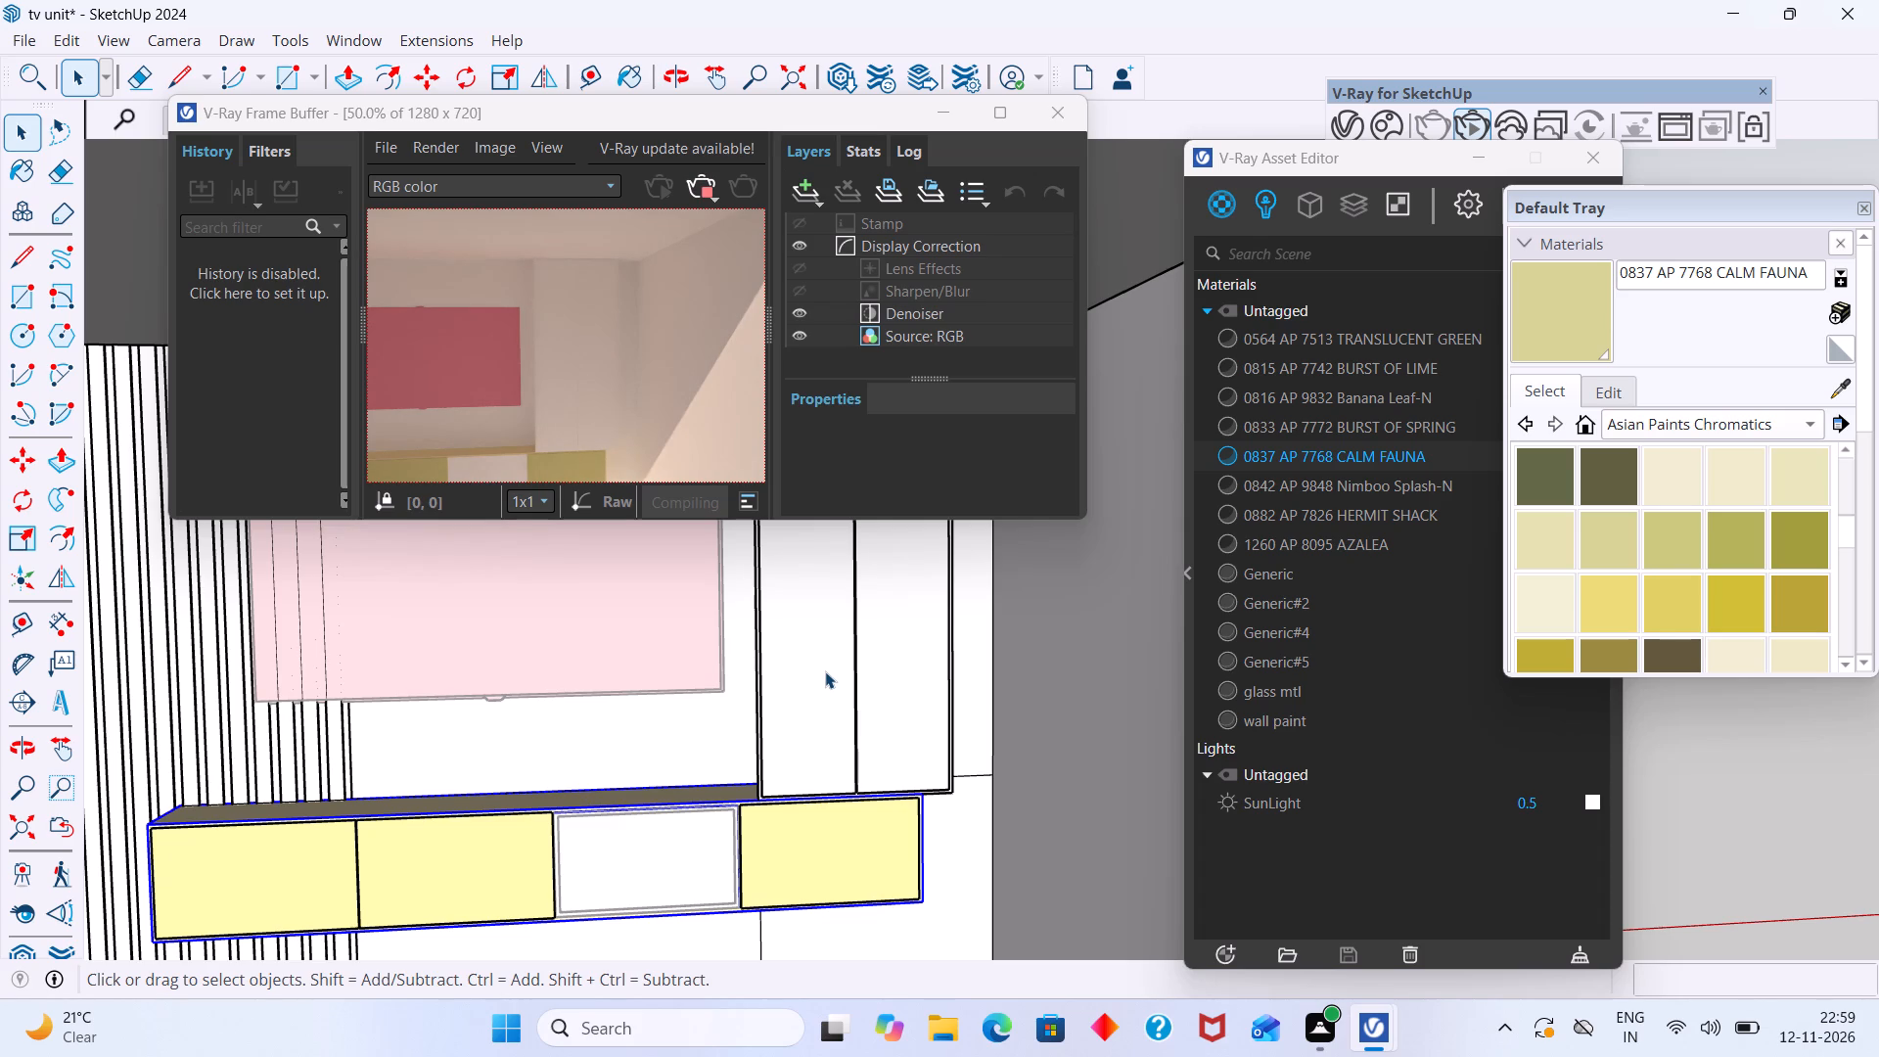
Open the tall cabinet's left shutter beside the TV panel for editing and select its front face.
{"action": "left_click", "coordinate": [821, 694]}
{"action": "scroll", "coordinate": [821, 692], "scroll_direction": "up", "scroll_amount": 2}
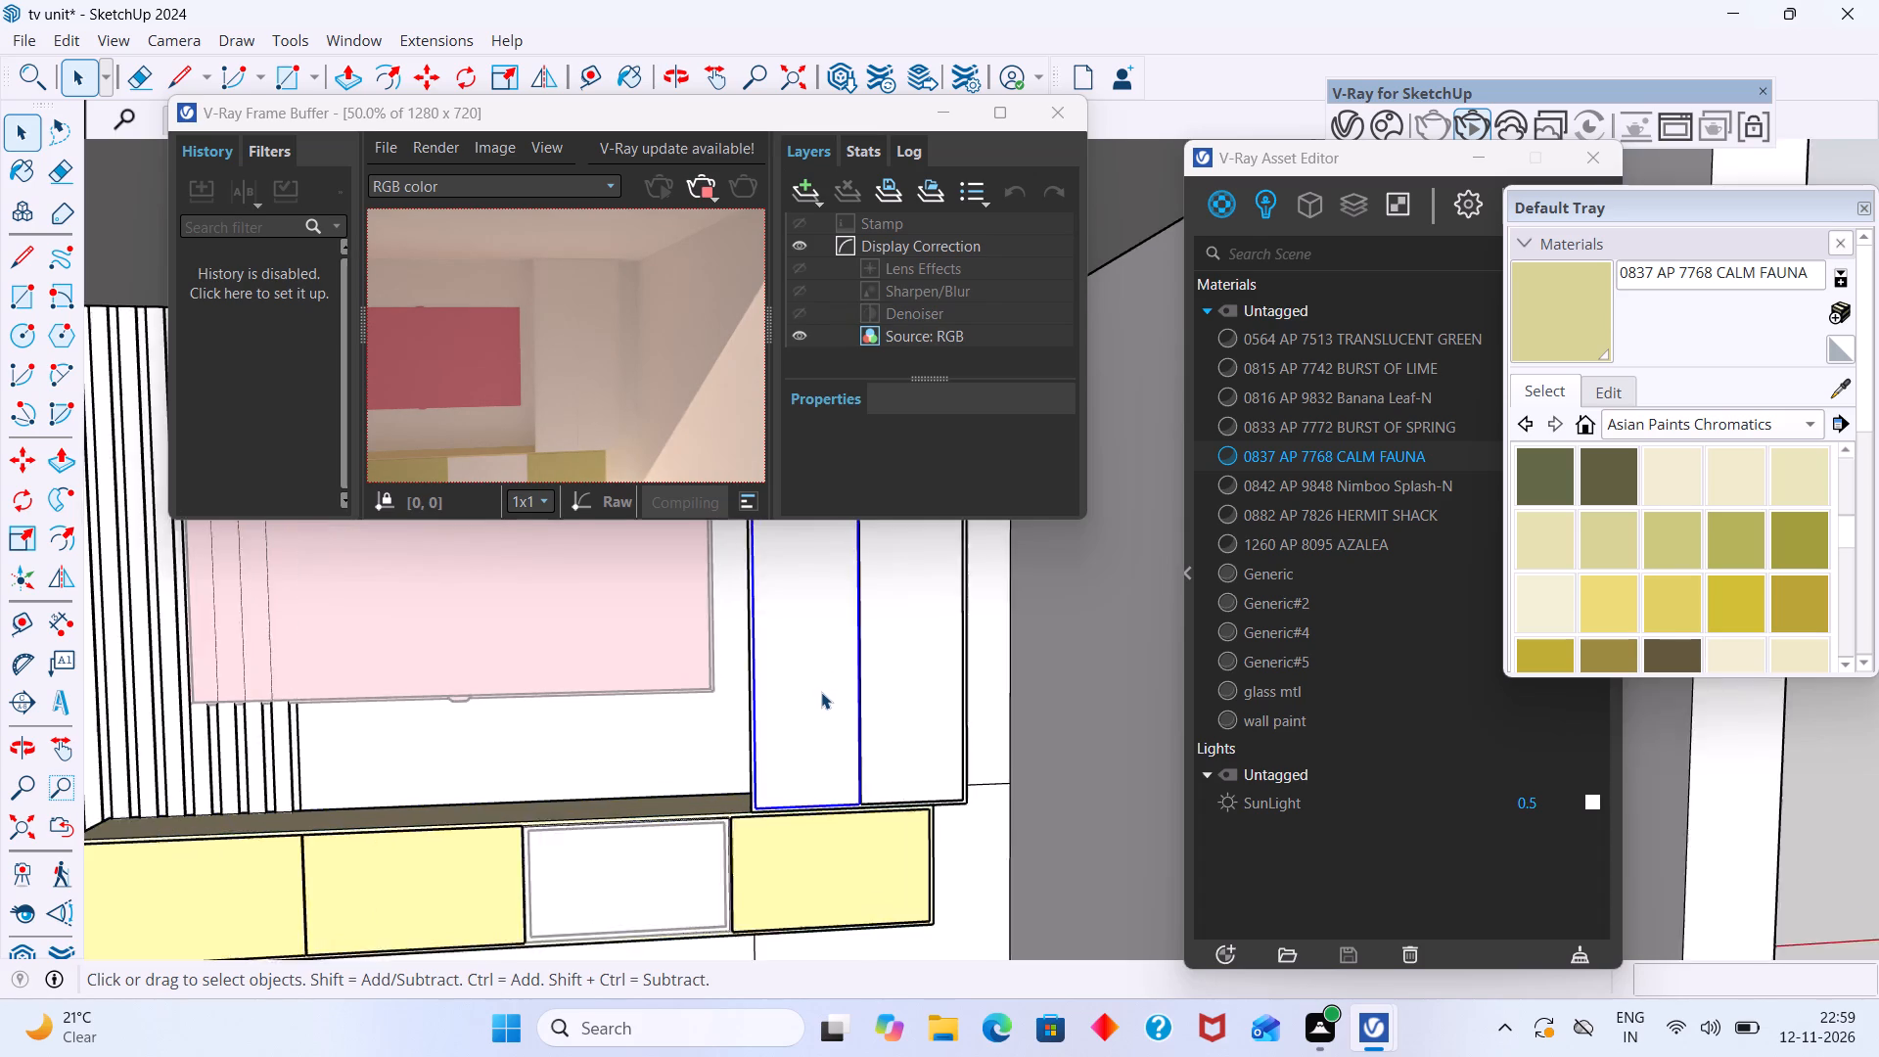
{"action": "double_click", "coordinate": [821, 692]}
{"action": "left_click", "coordinate": [820, 745]}
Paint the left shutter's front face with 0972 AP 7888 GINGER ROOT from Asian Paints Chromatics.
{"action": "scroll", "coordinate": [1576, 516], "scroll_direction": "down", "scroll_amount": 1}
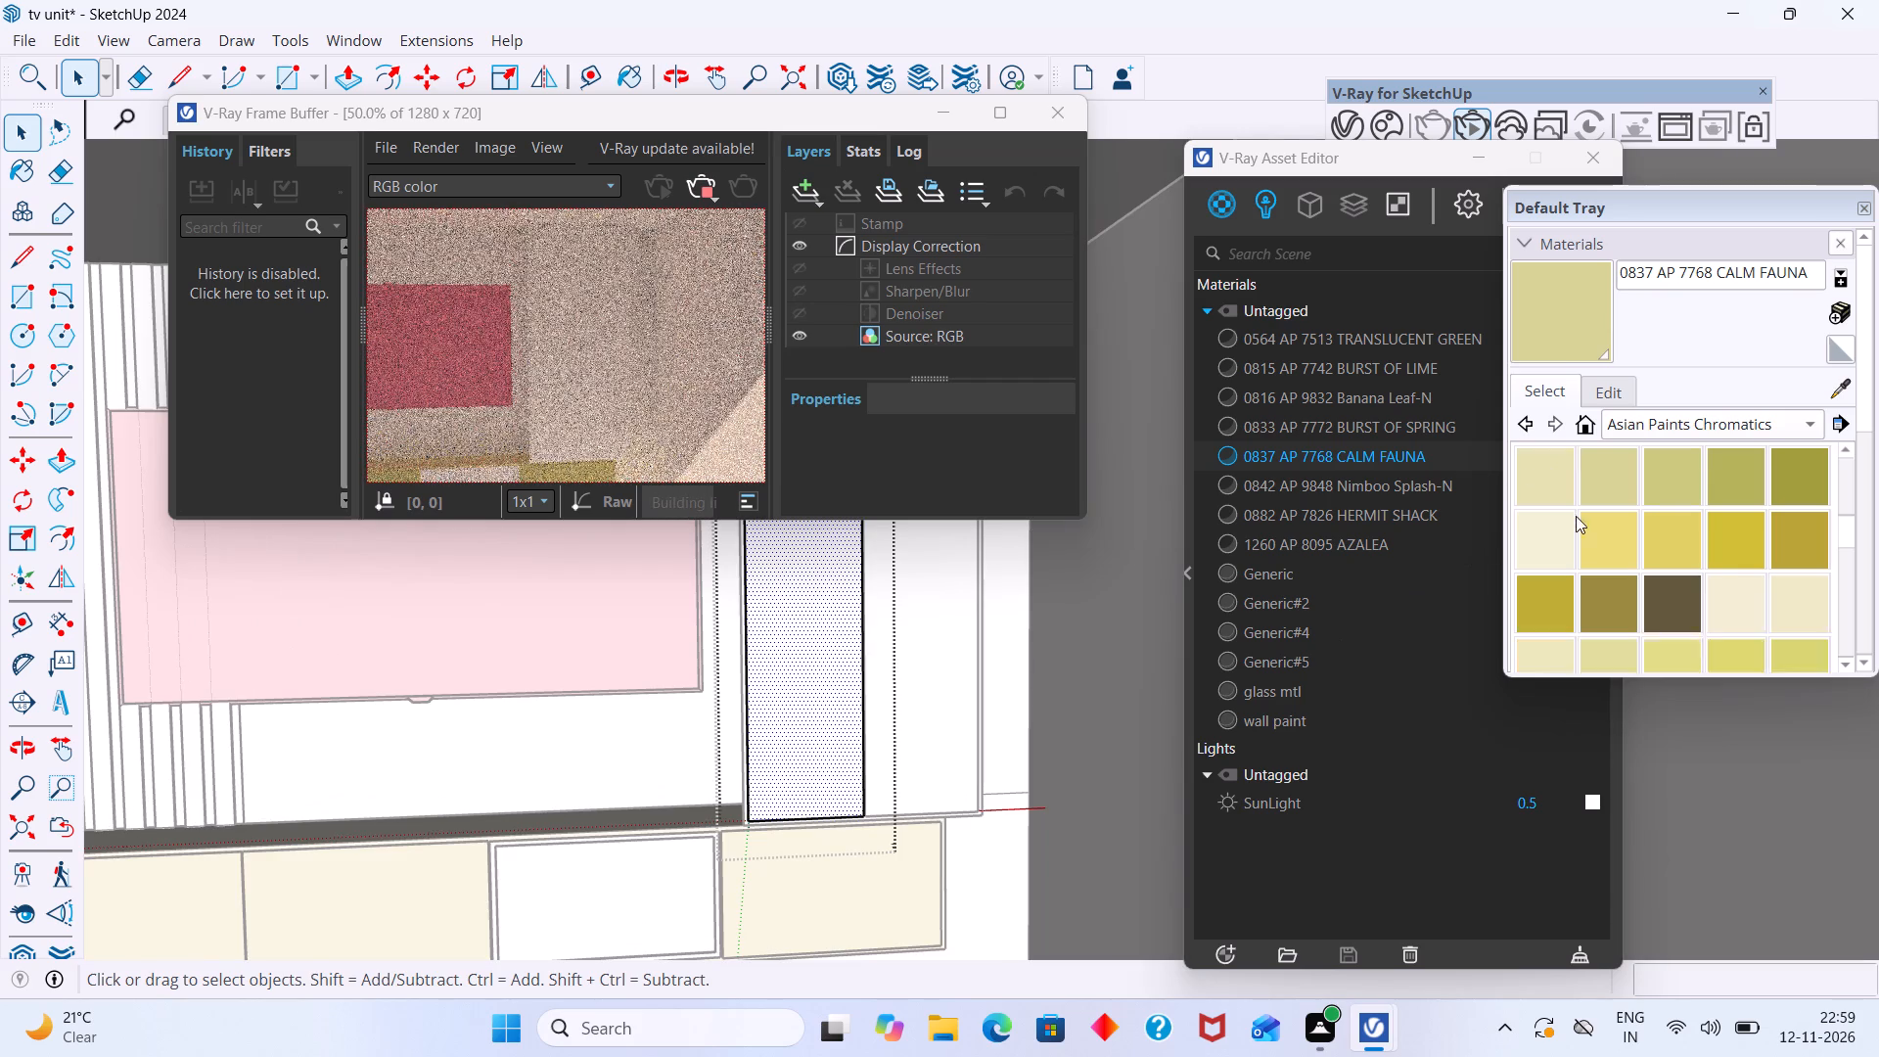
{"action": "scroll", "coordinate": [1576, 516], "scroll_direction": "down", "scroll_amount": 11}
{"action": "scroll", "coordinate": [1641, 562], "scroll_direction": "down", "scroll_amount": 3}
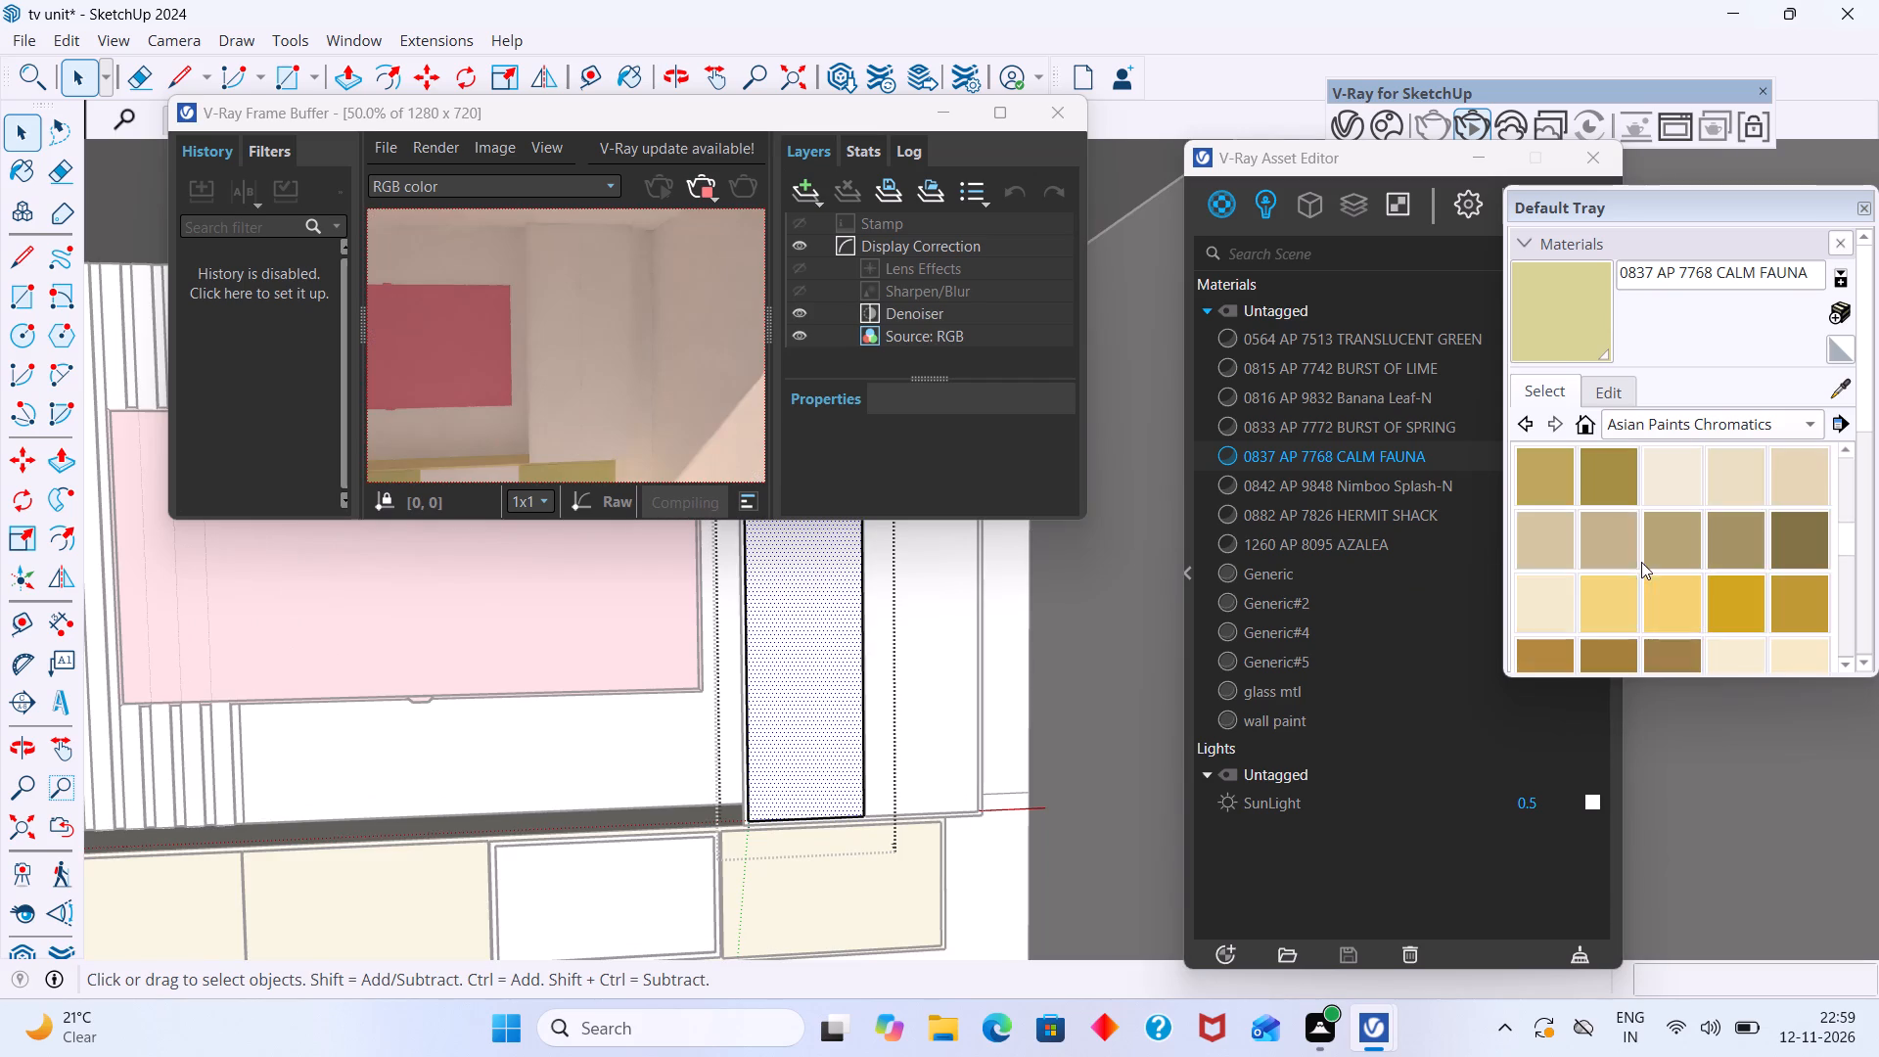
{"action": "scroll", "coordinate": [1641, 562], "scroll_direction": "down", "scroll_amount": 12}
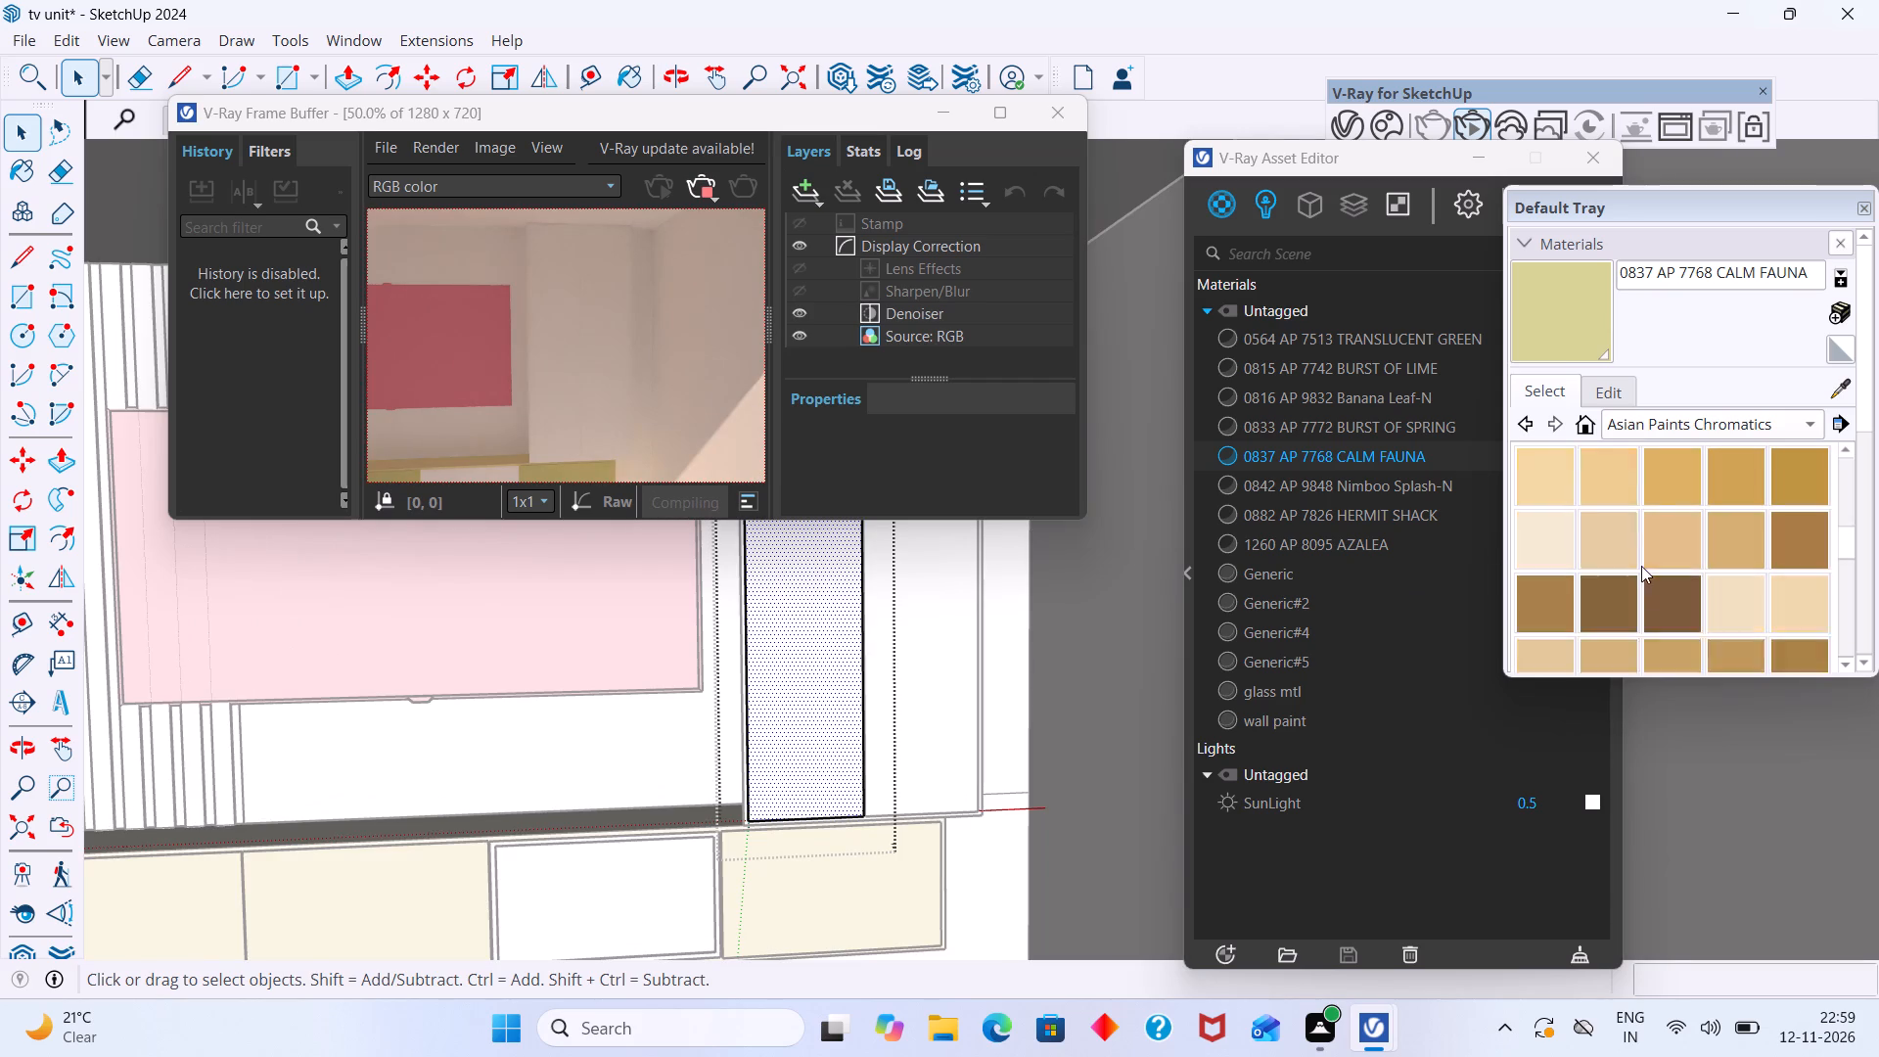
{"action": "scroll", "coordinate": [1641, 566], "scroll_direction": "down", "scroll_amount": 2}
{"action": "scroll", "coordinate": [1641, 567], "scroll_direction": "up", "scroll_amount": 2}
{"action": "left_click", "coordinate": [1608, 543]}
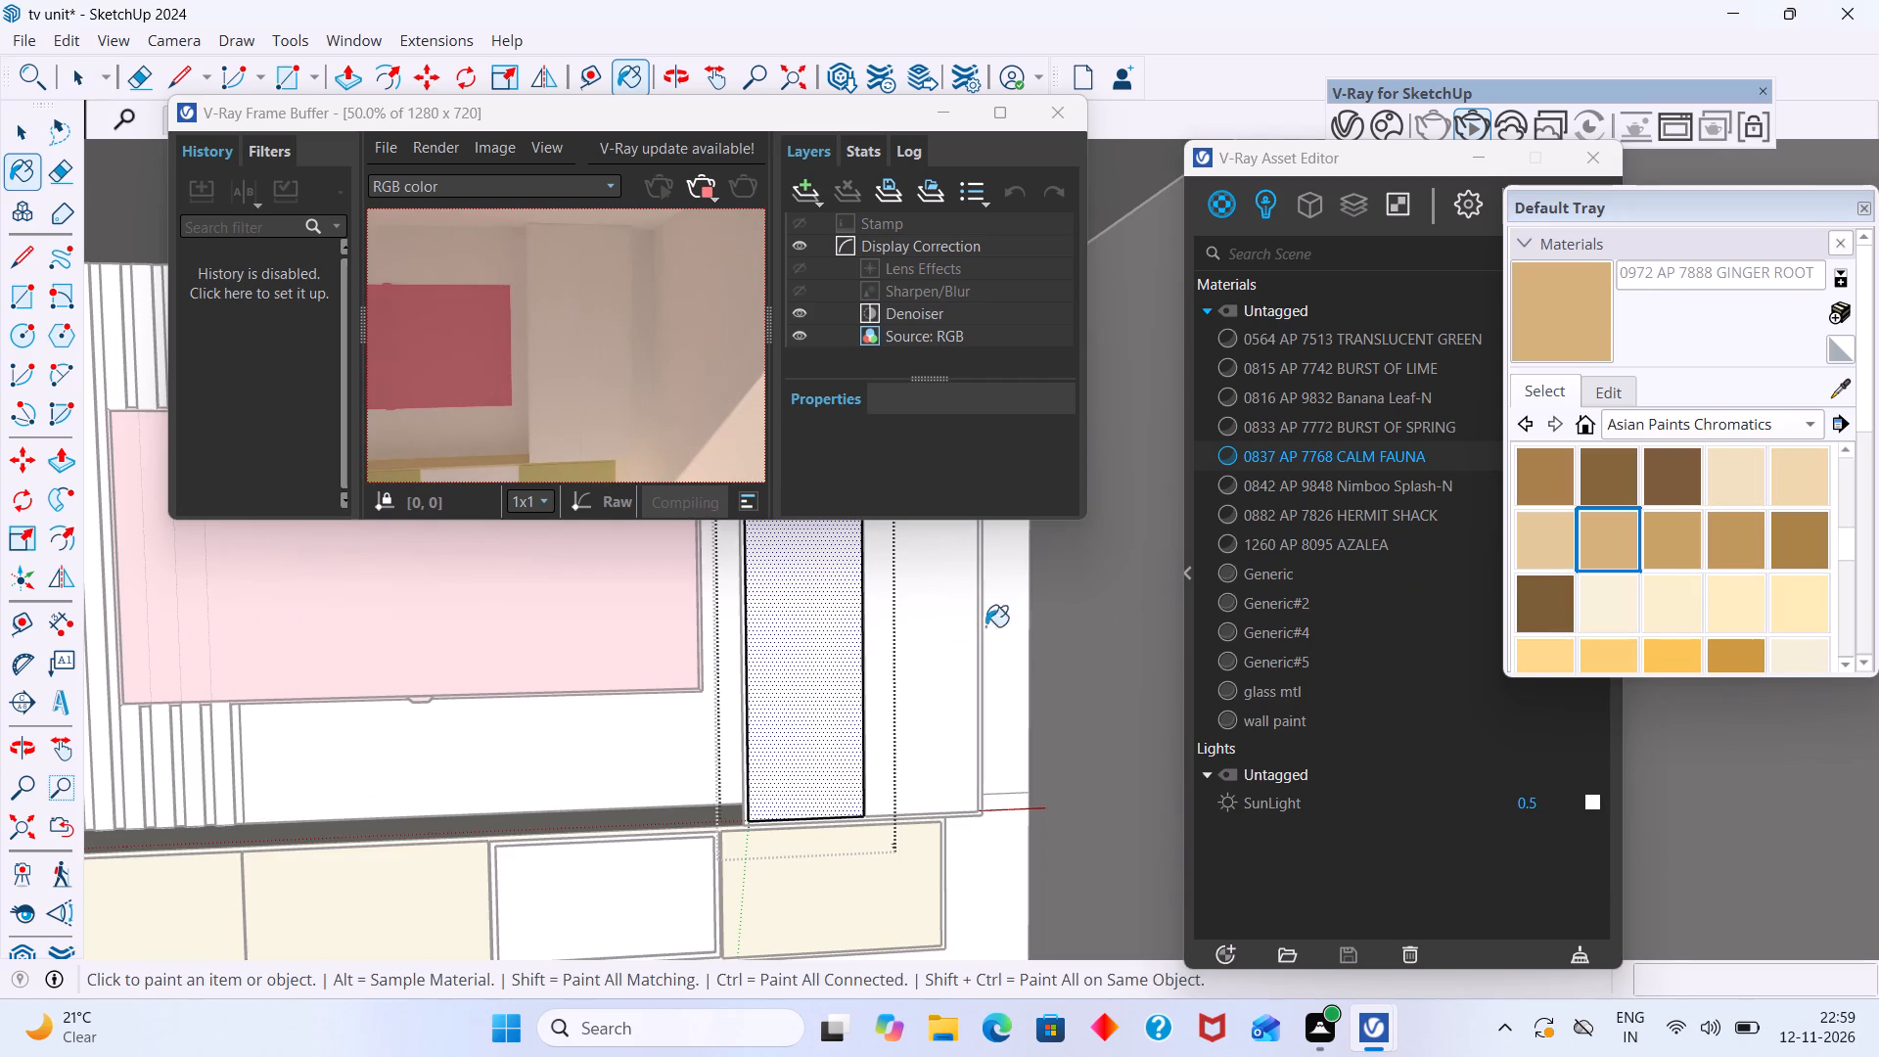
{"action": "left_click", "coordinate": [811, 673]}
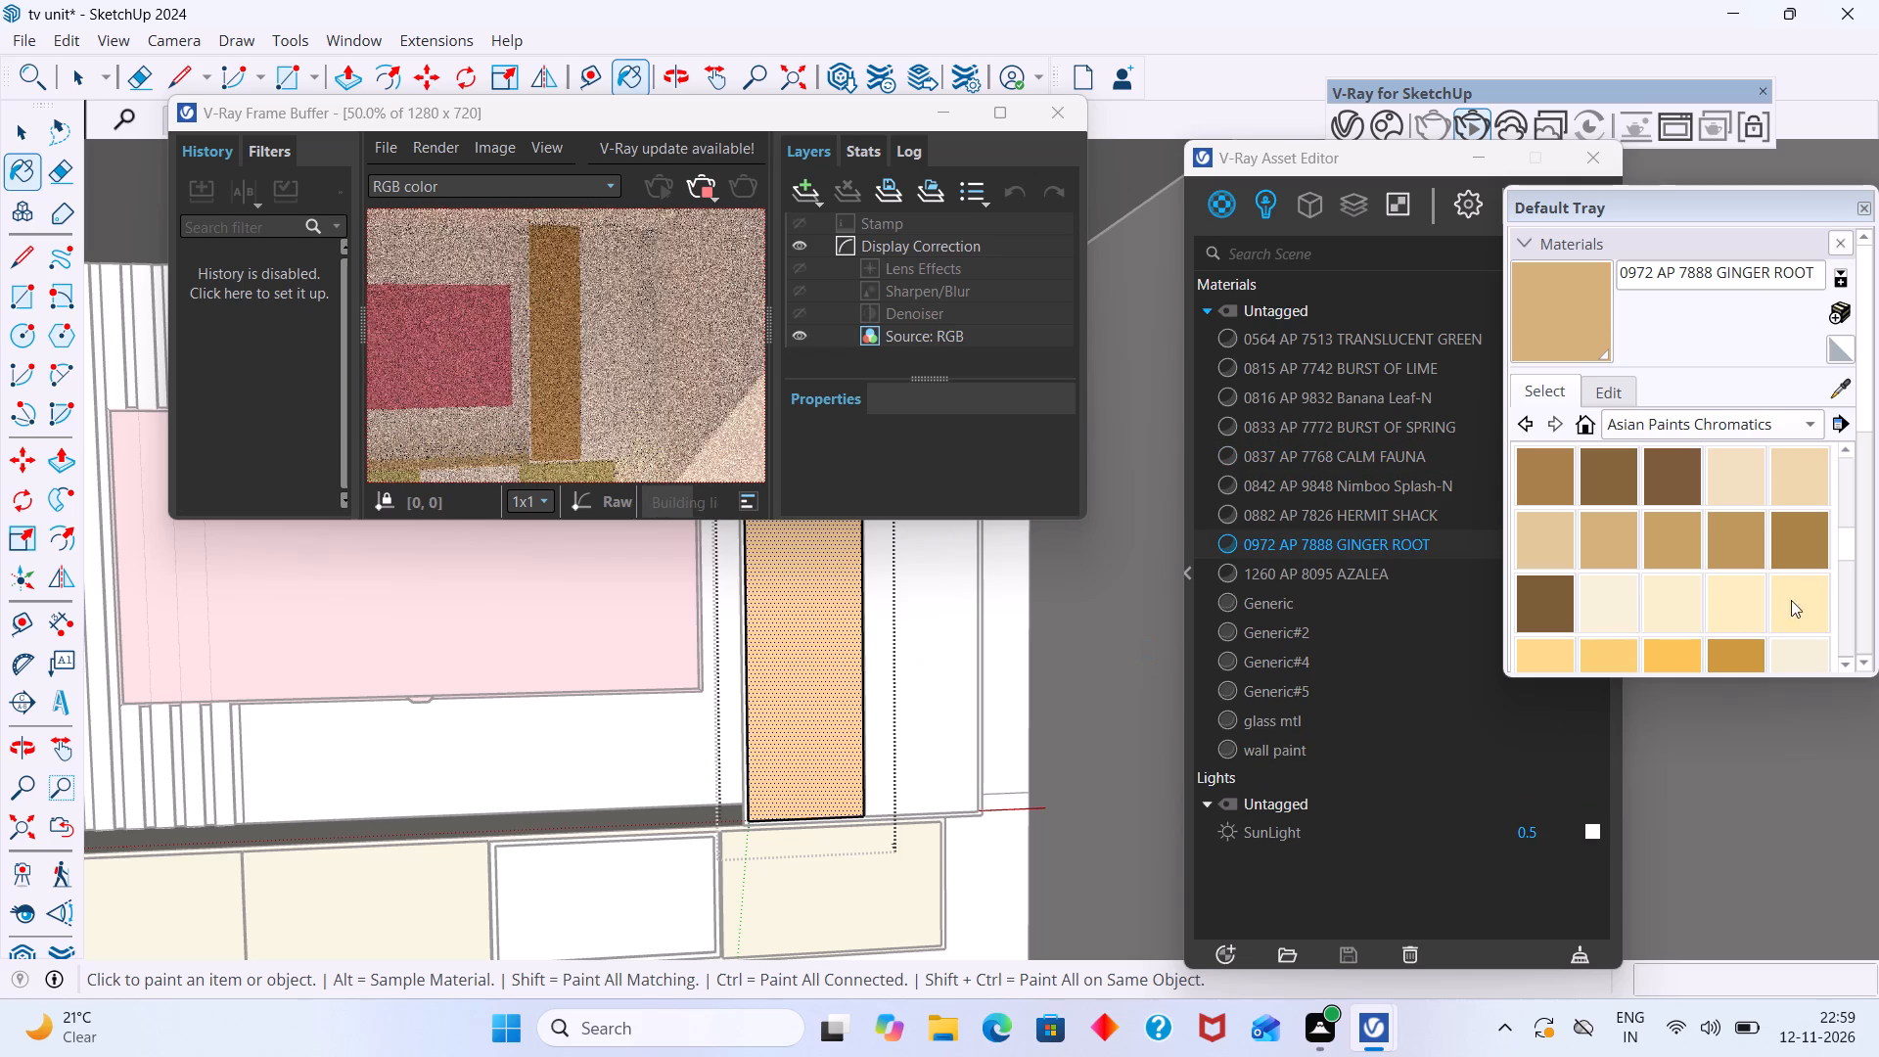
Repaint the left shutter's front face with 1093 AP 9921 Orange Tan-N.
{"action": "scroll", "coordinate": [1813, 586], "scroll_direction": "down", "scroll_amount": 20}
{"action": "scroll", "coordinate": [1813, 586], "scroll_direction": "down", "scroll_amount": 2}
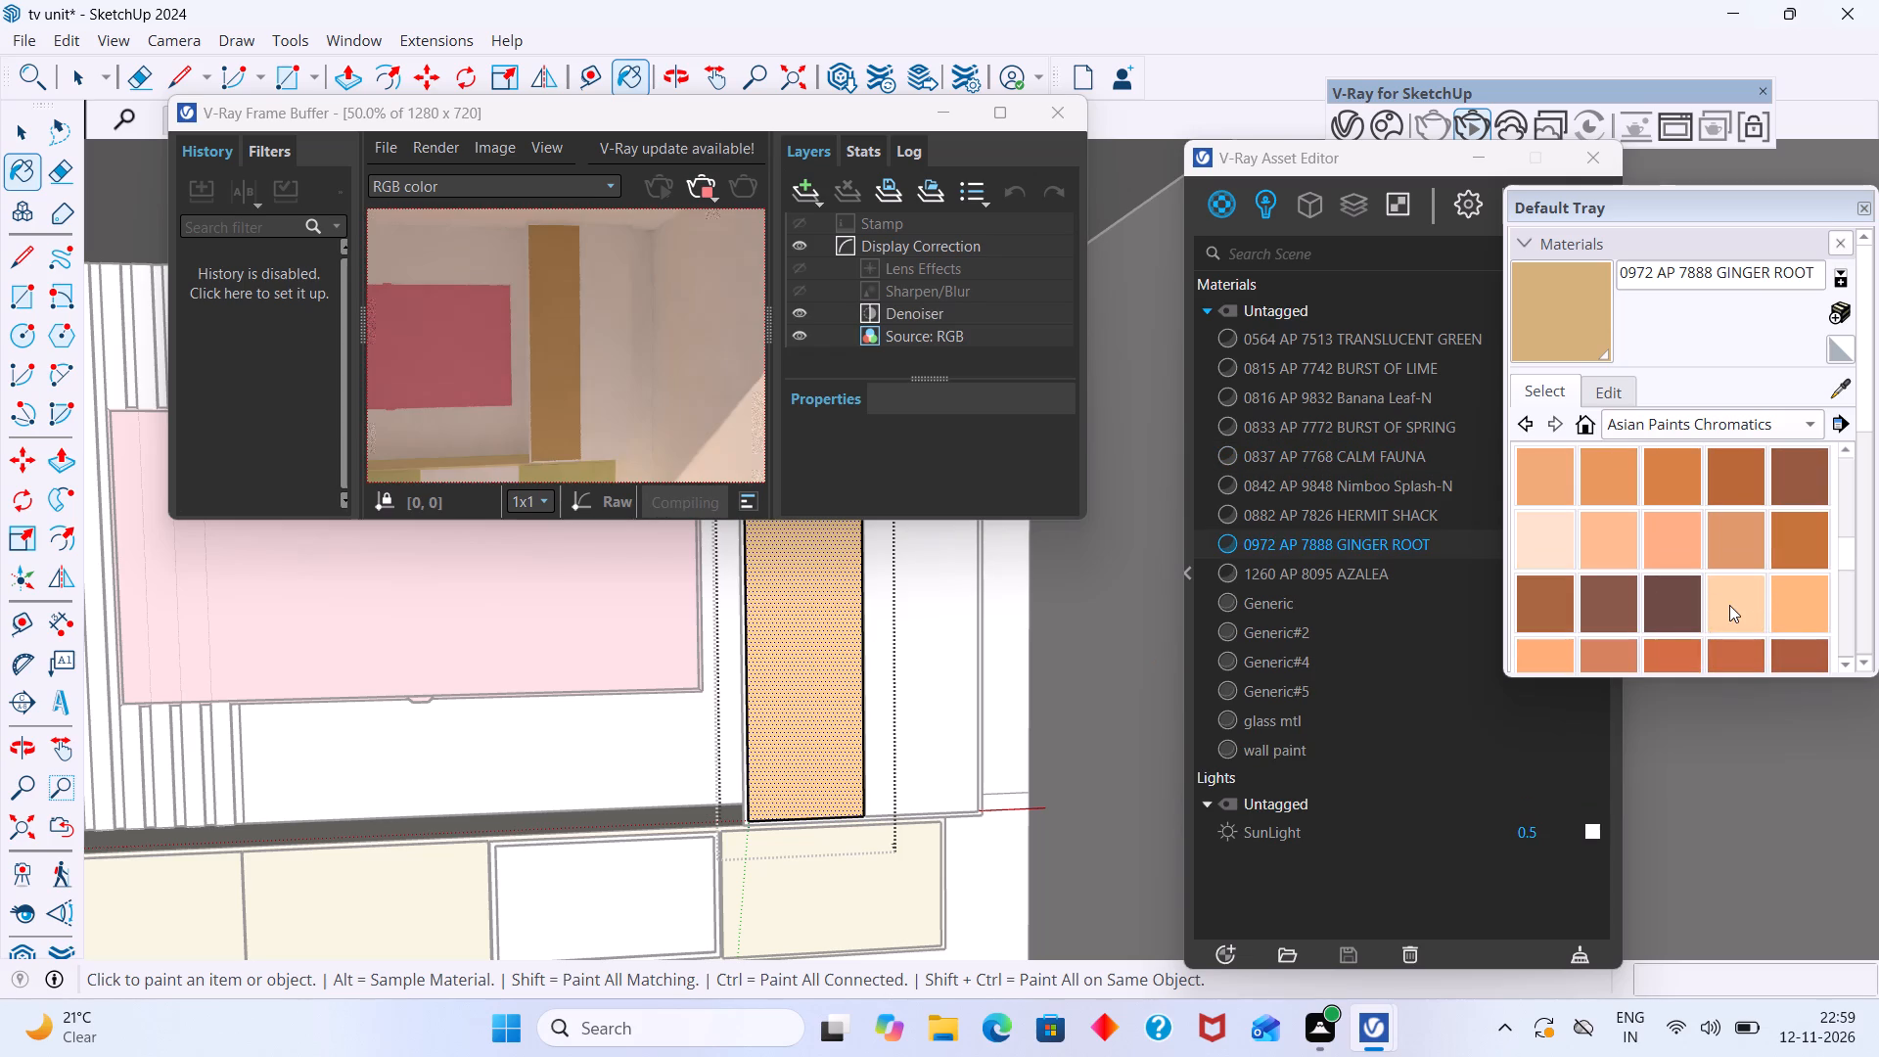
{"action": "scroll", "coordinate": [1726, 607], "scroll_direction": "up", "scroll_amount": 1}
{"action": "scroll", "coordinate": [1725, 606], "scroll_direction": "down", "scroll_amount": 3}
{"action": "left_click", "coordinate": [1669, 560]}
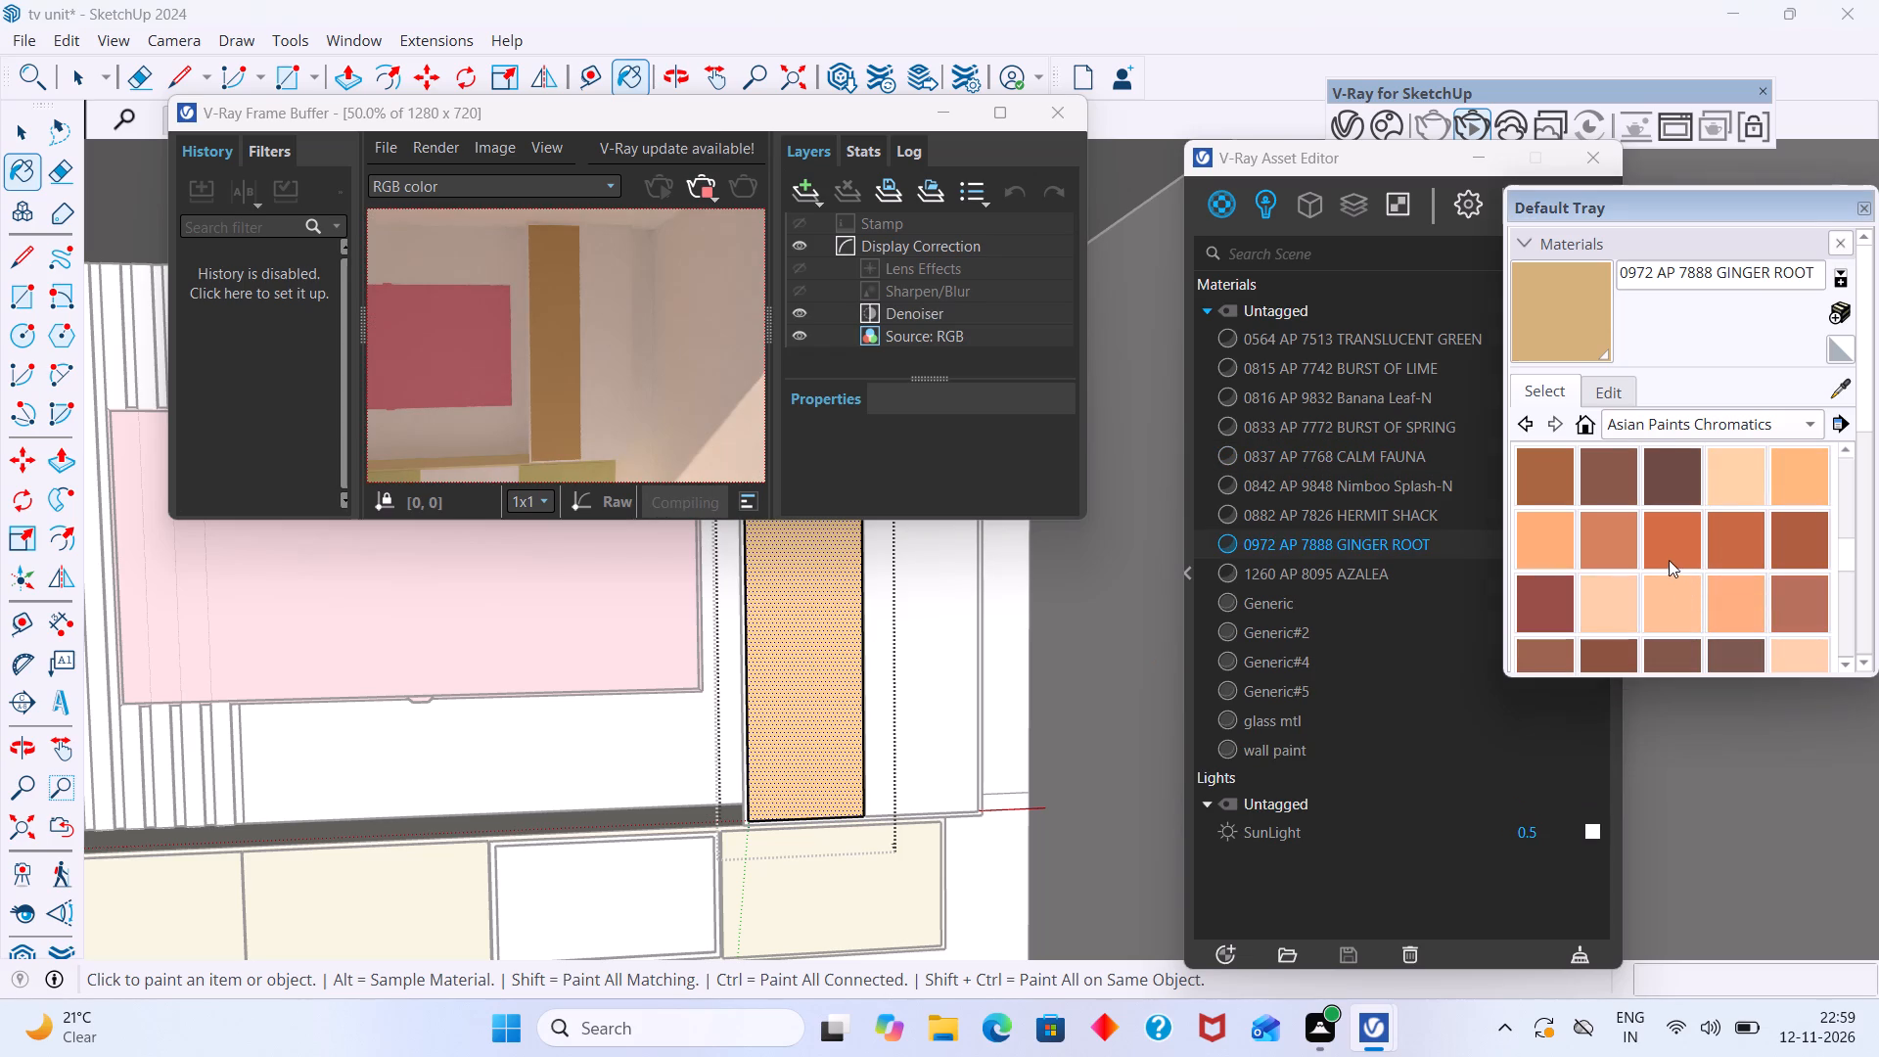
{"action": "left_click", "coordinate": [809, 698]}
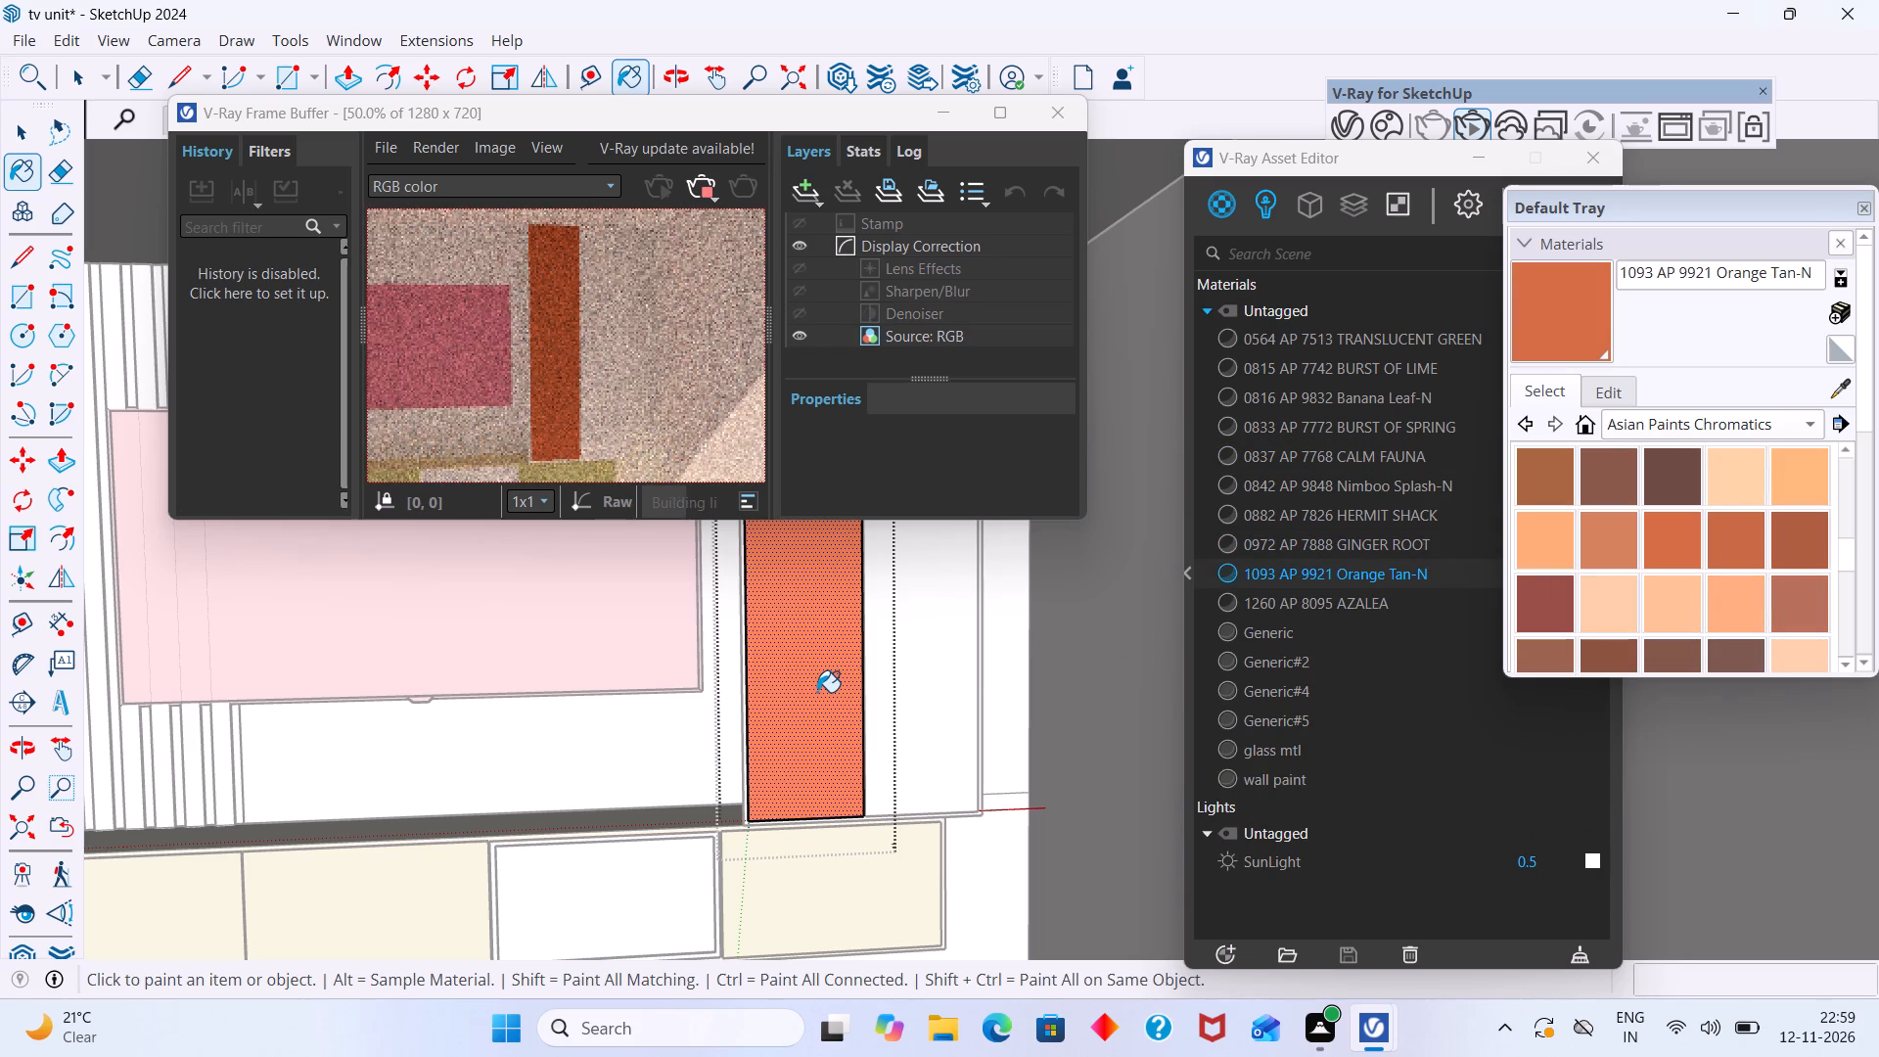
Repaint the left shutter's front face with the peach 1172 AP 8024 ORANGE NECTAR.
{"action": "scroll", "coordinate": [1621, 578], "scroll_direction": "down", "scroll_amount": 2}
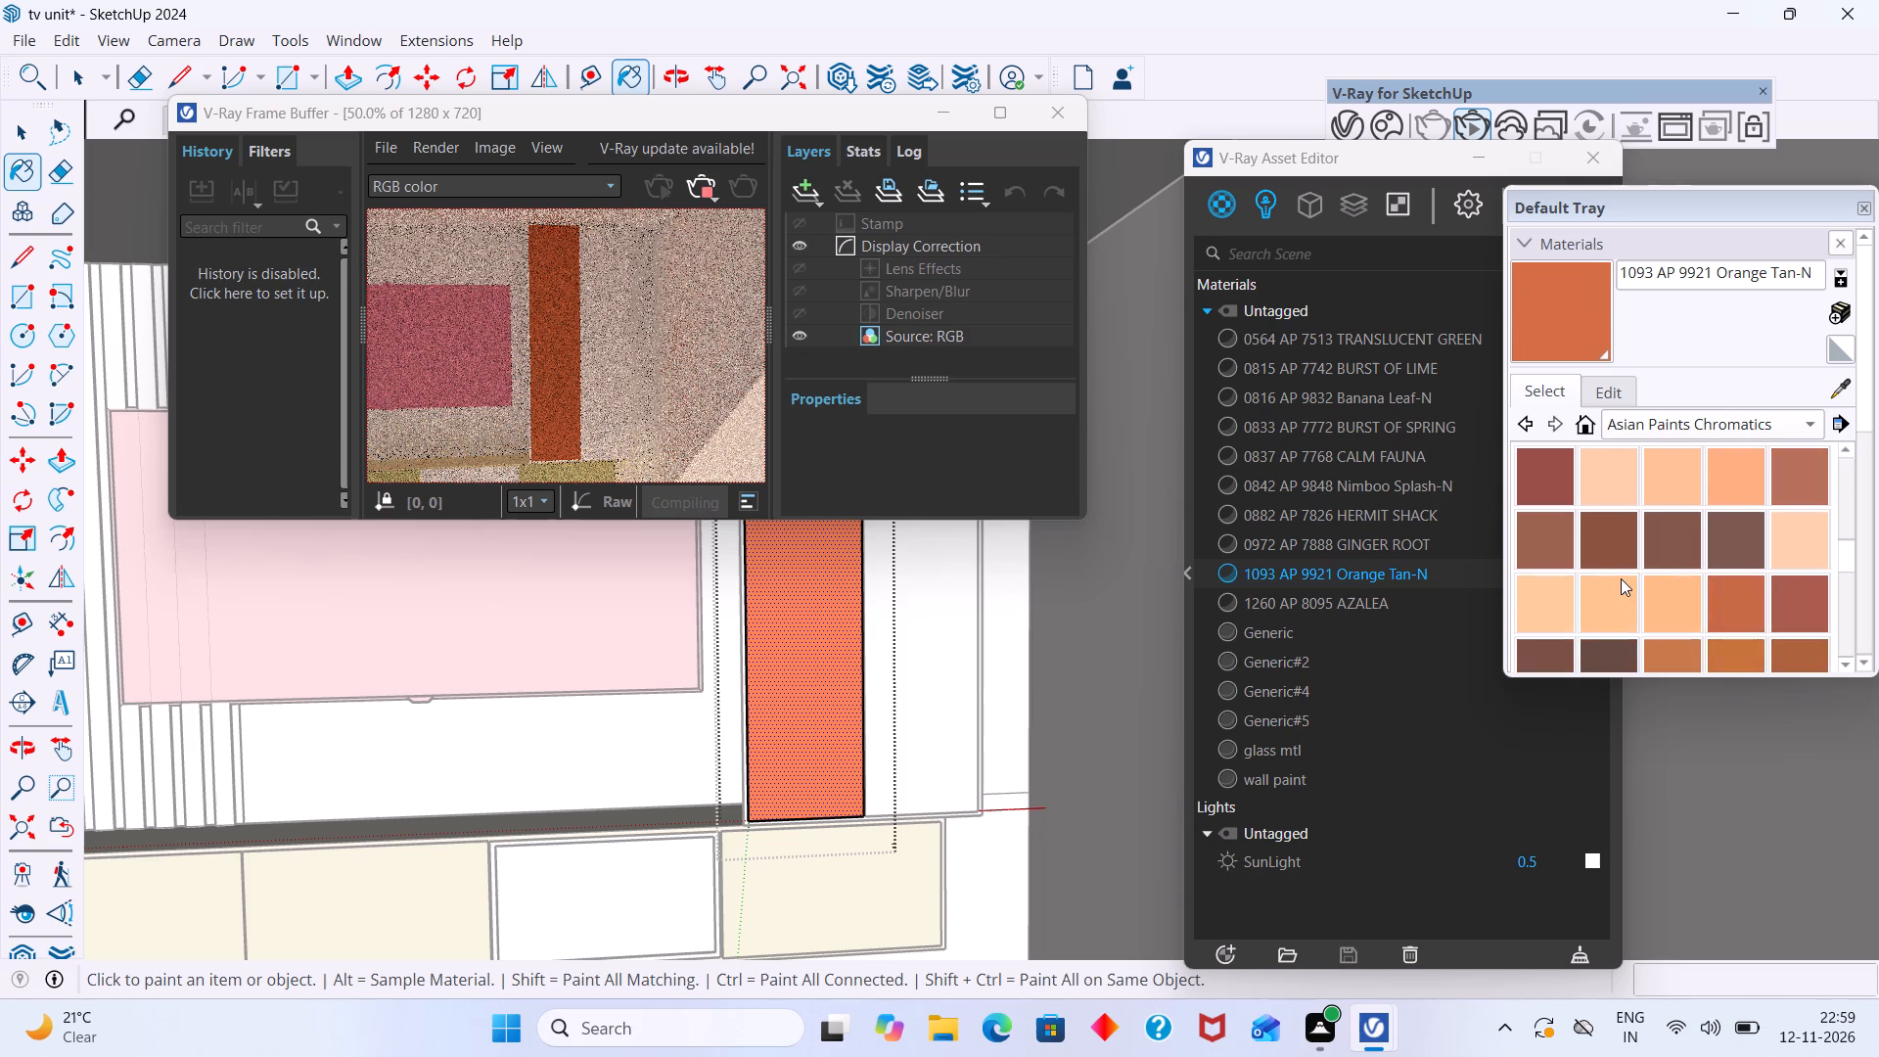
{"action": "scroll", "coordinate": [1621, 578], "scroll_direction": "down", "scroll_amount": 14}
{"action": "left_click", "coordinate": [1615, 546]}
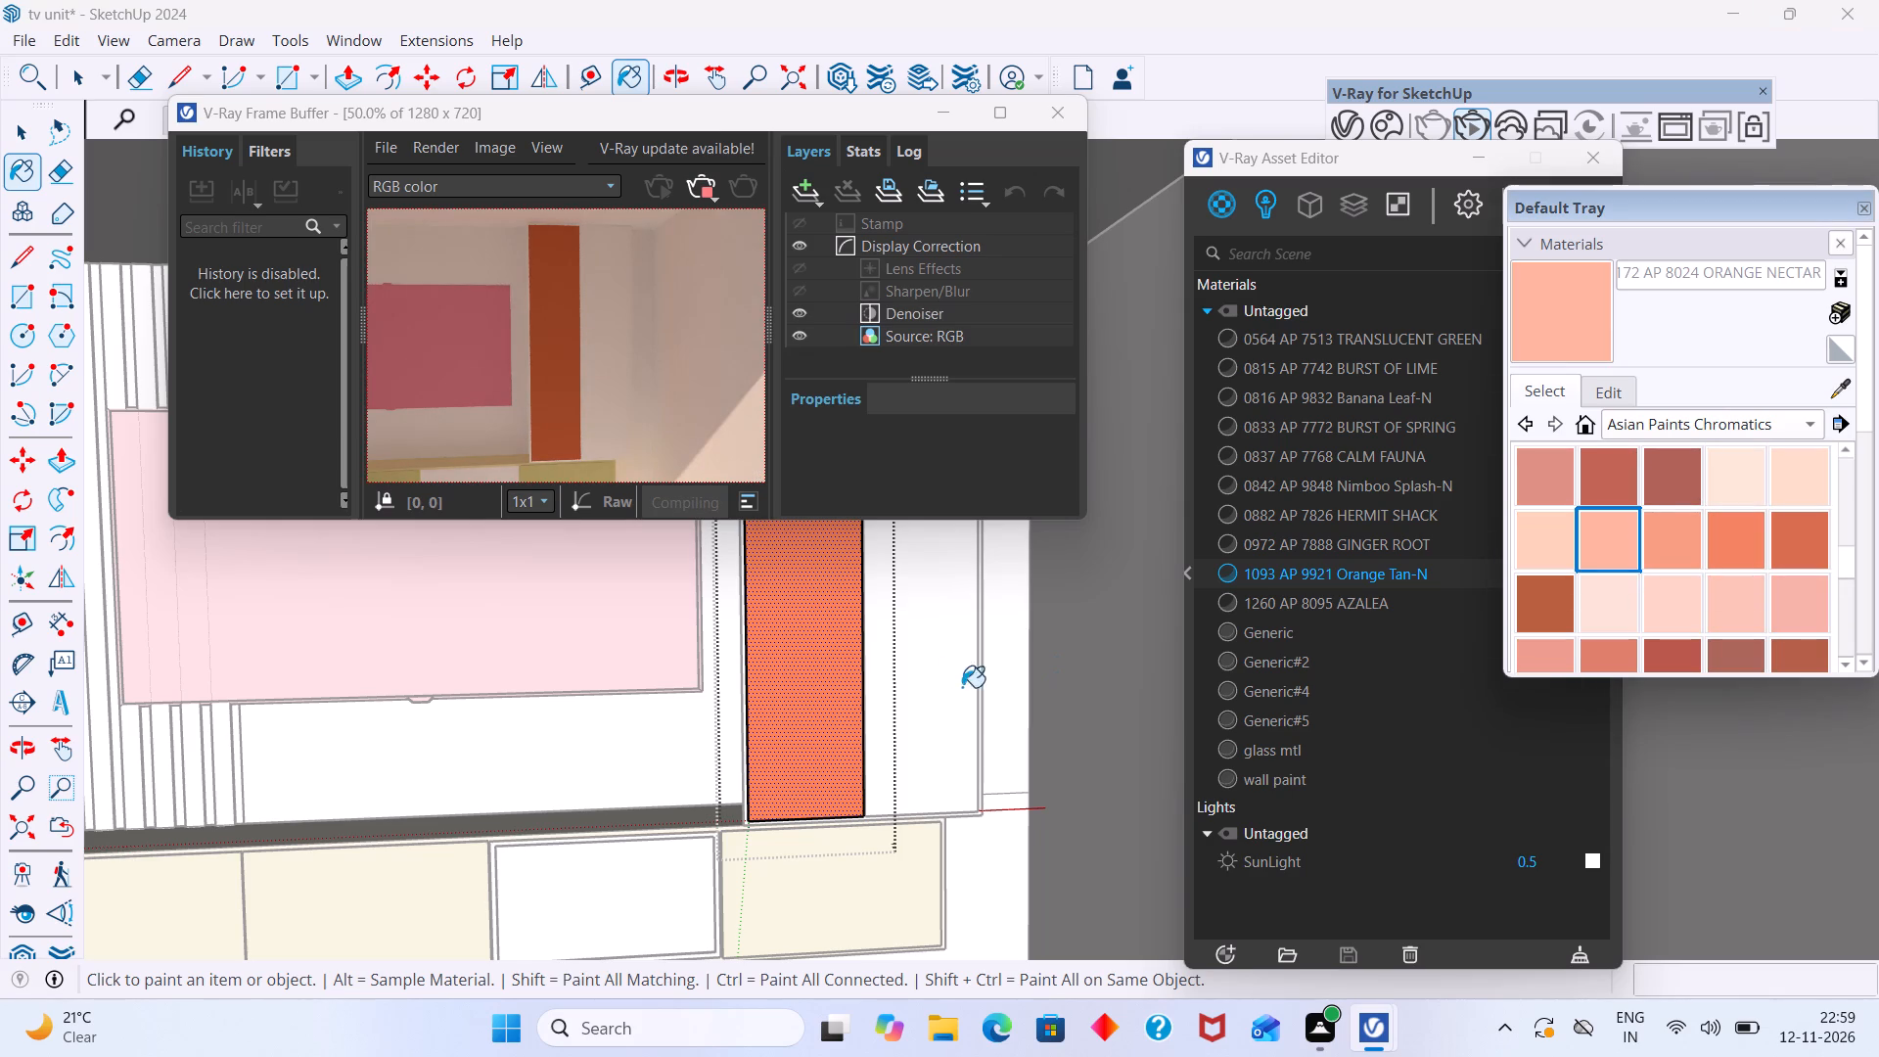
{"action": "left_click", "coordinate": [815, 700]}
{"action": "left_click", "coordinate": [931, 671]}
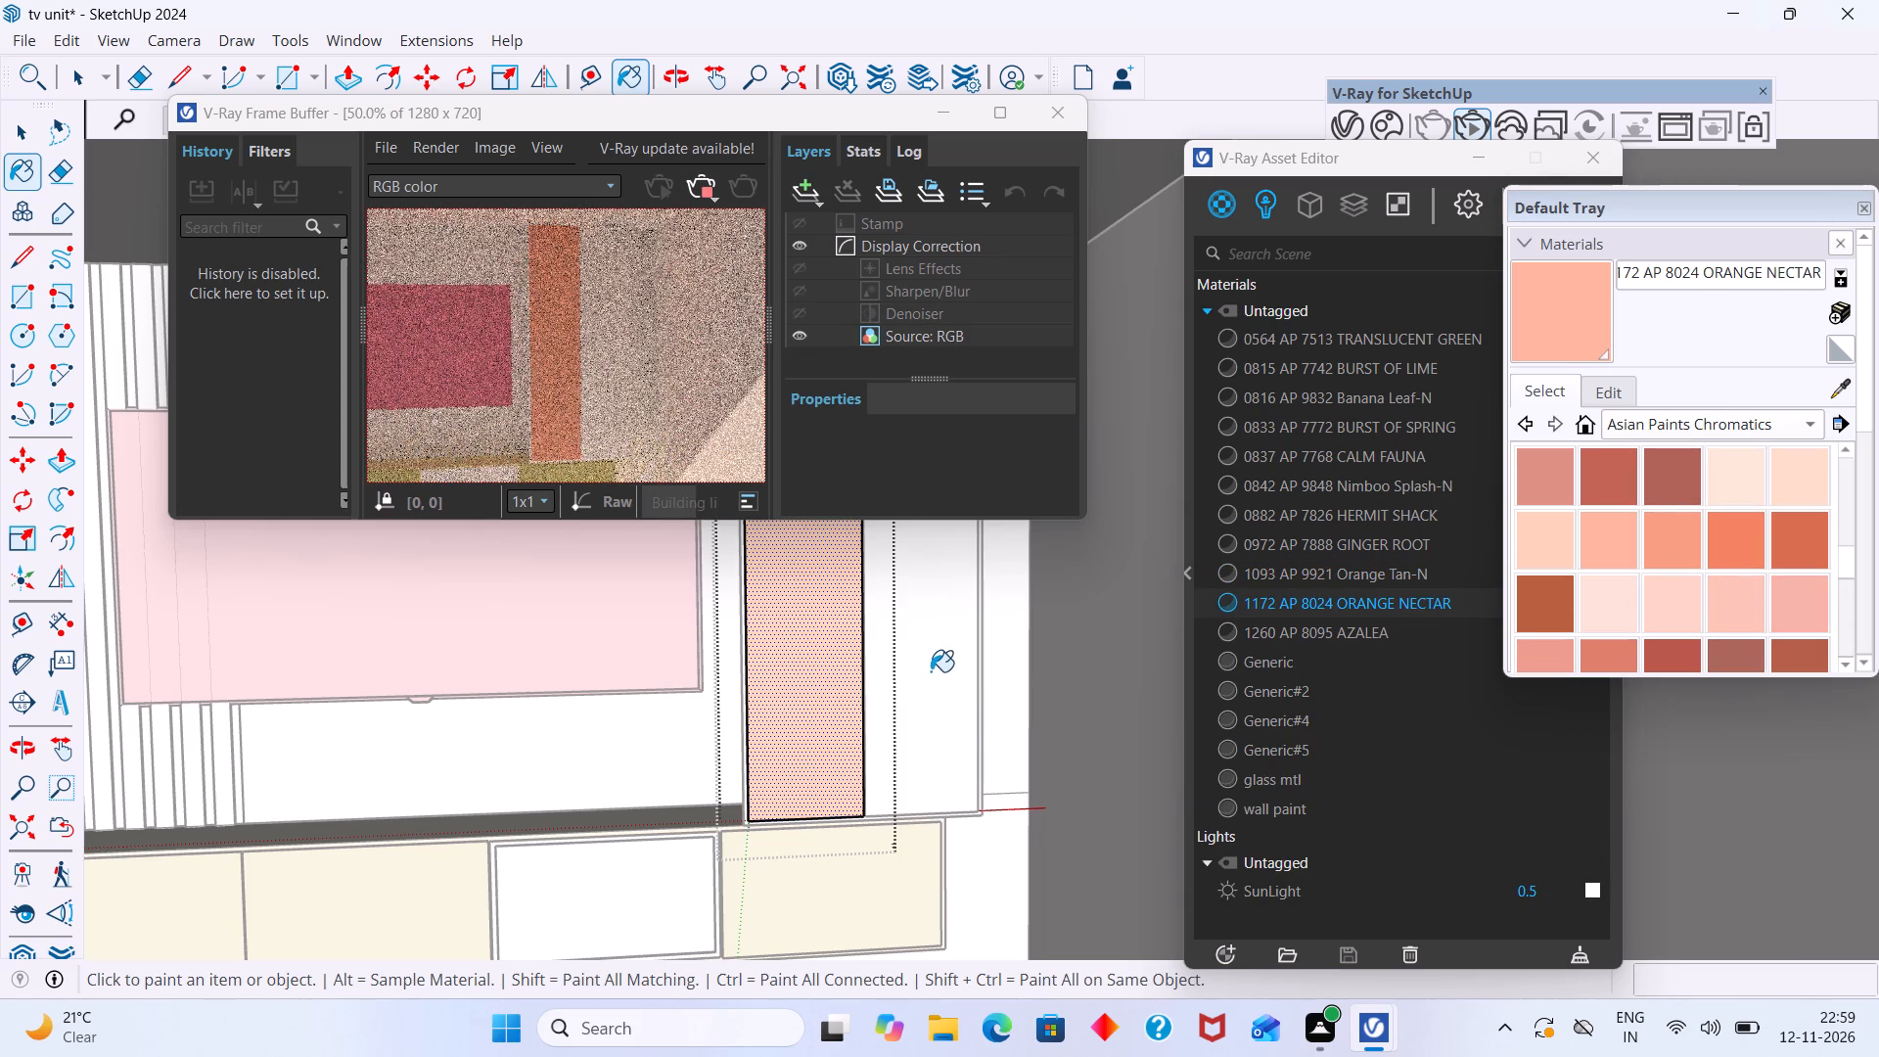
Repaint the left shutter's front face with 1179 AP 8033 PINK CRUSH from Asian Paints Chromatics.
{"action": "scroll", "coordinate": [900, 705], "scroll_direction": "down", "scroll_amount": 2}
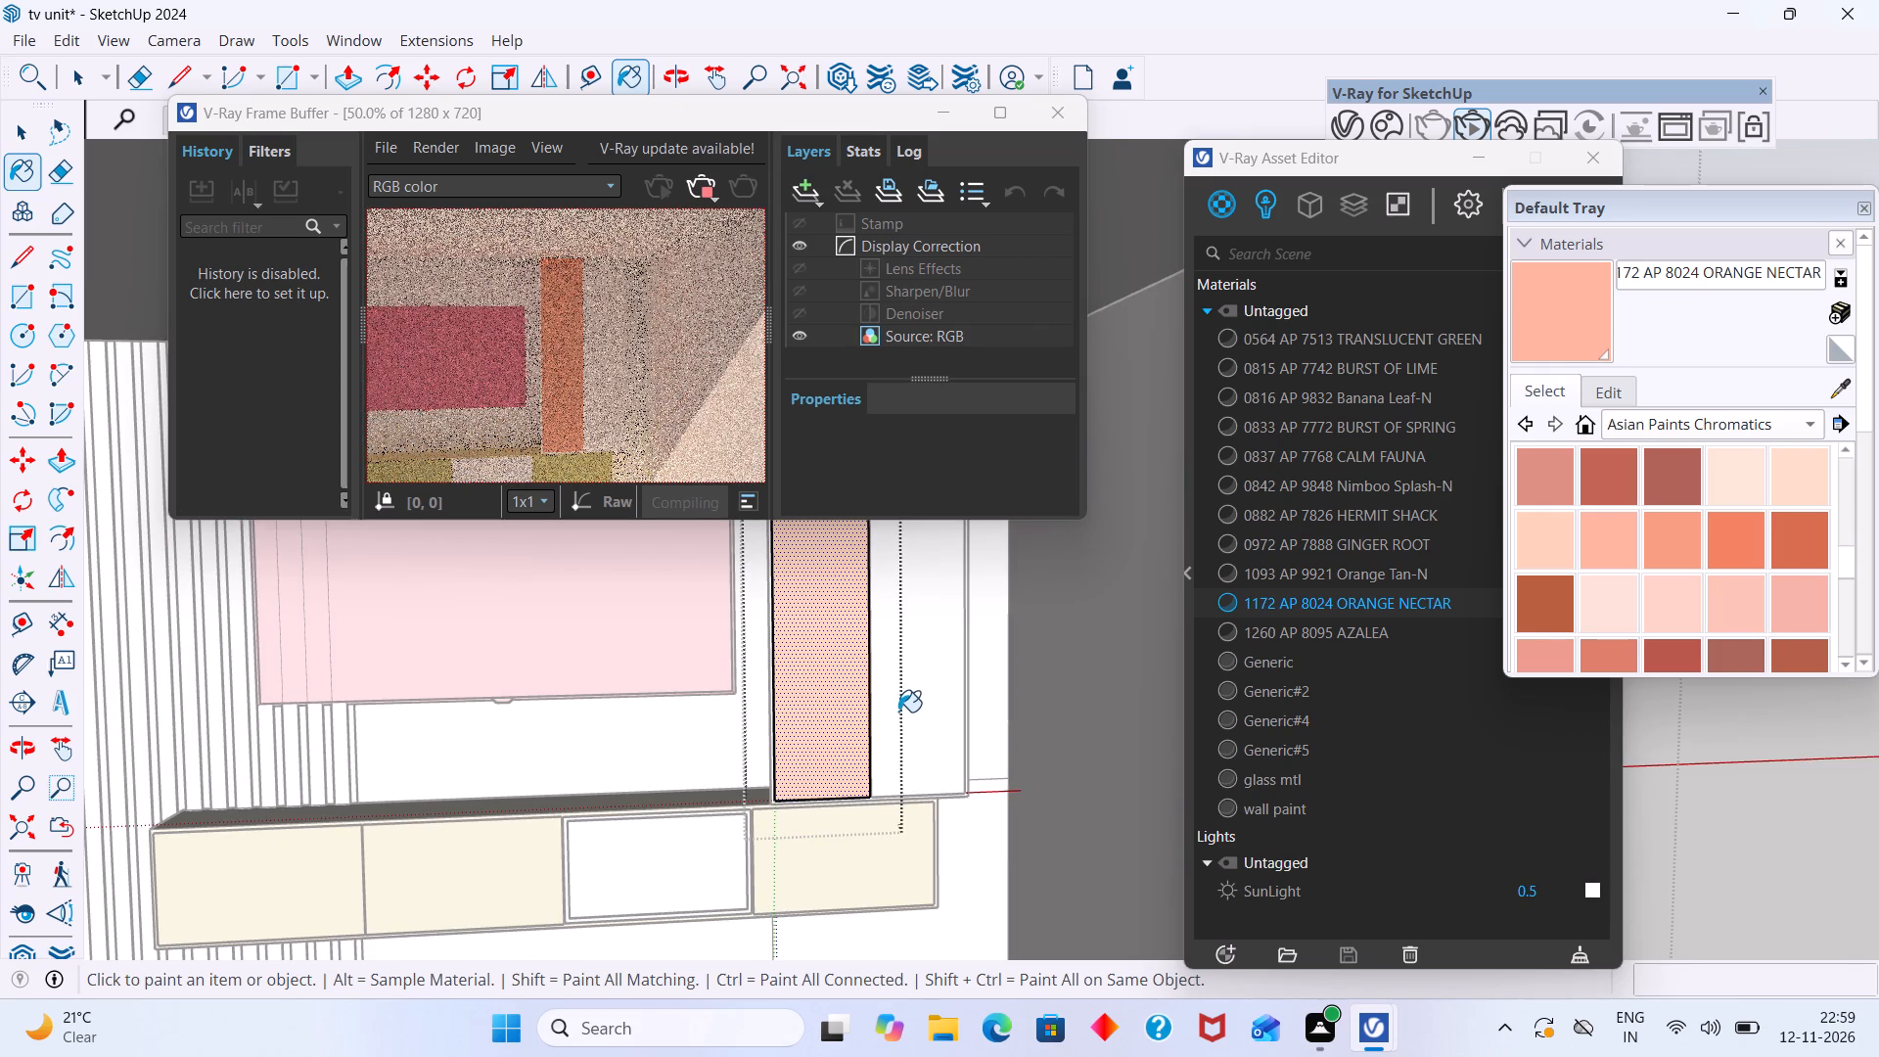
{"action": "scroll", "coordinate": [919, 724], "scroll_direction": "up", "scroll_amount": 1}
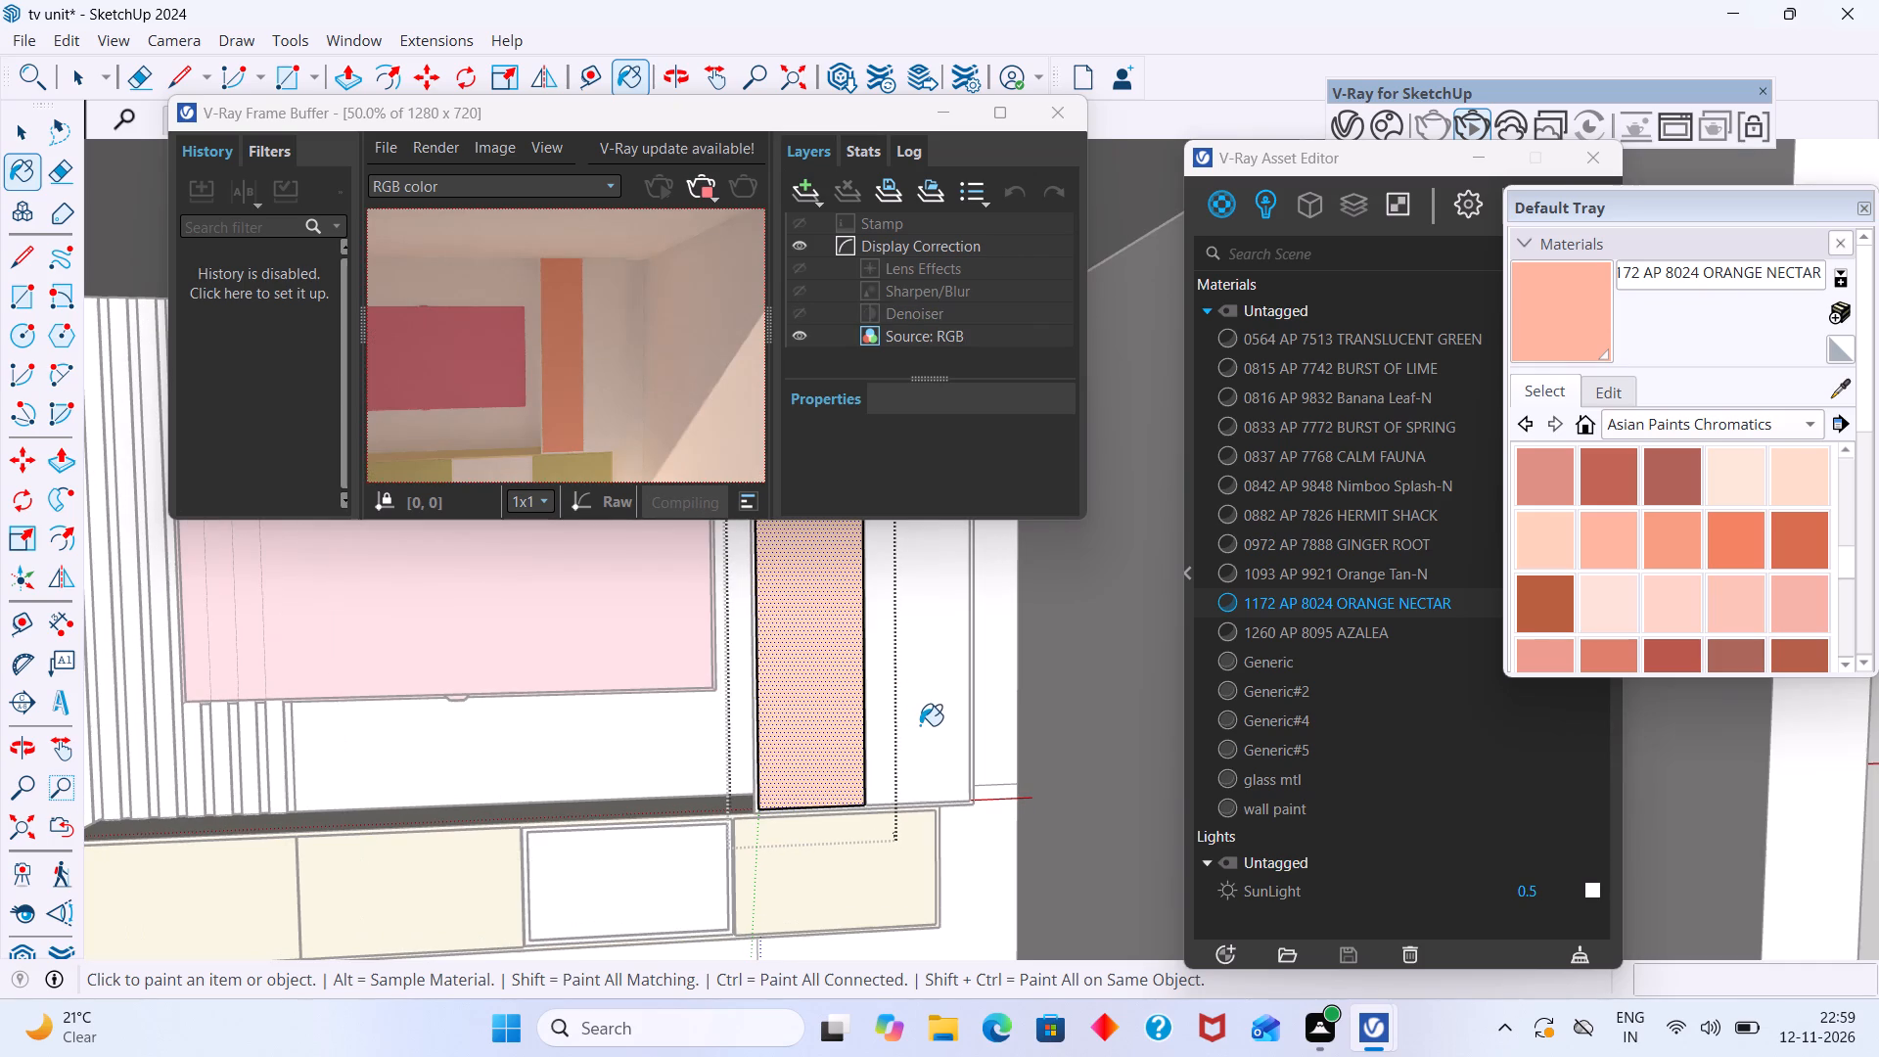
{"action": "scroll", "coordinate": [1740, 655], "scroll_direction": "down", "scroll_amount": 1}
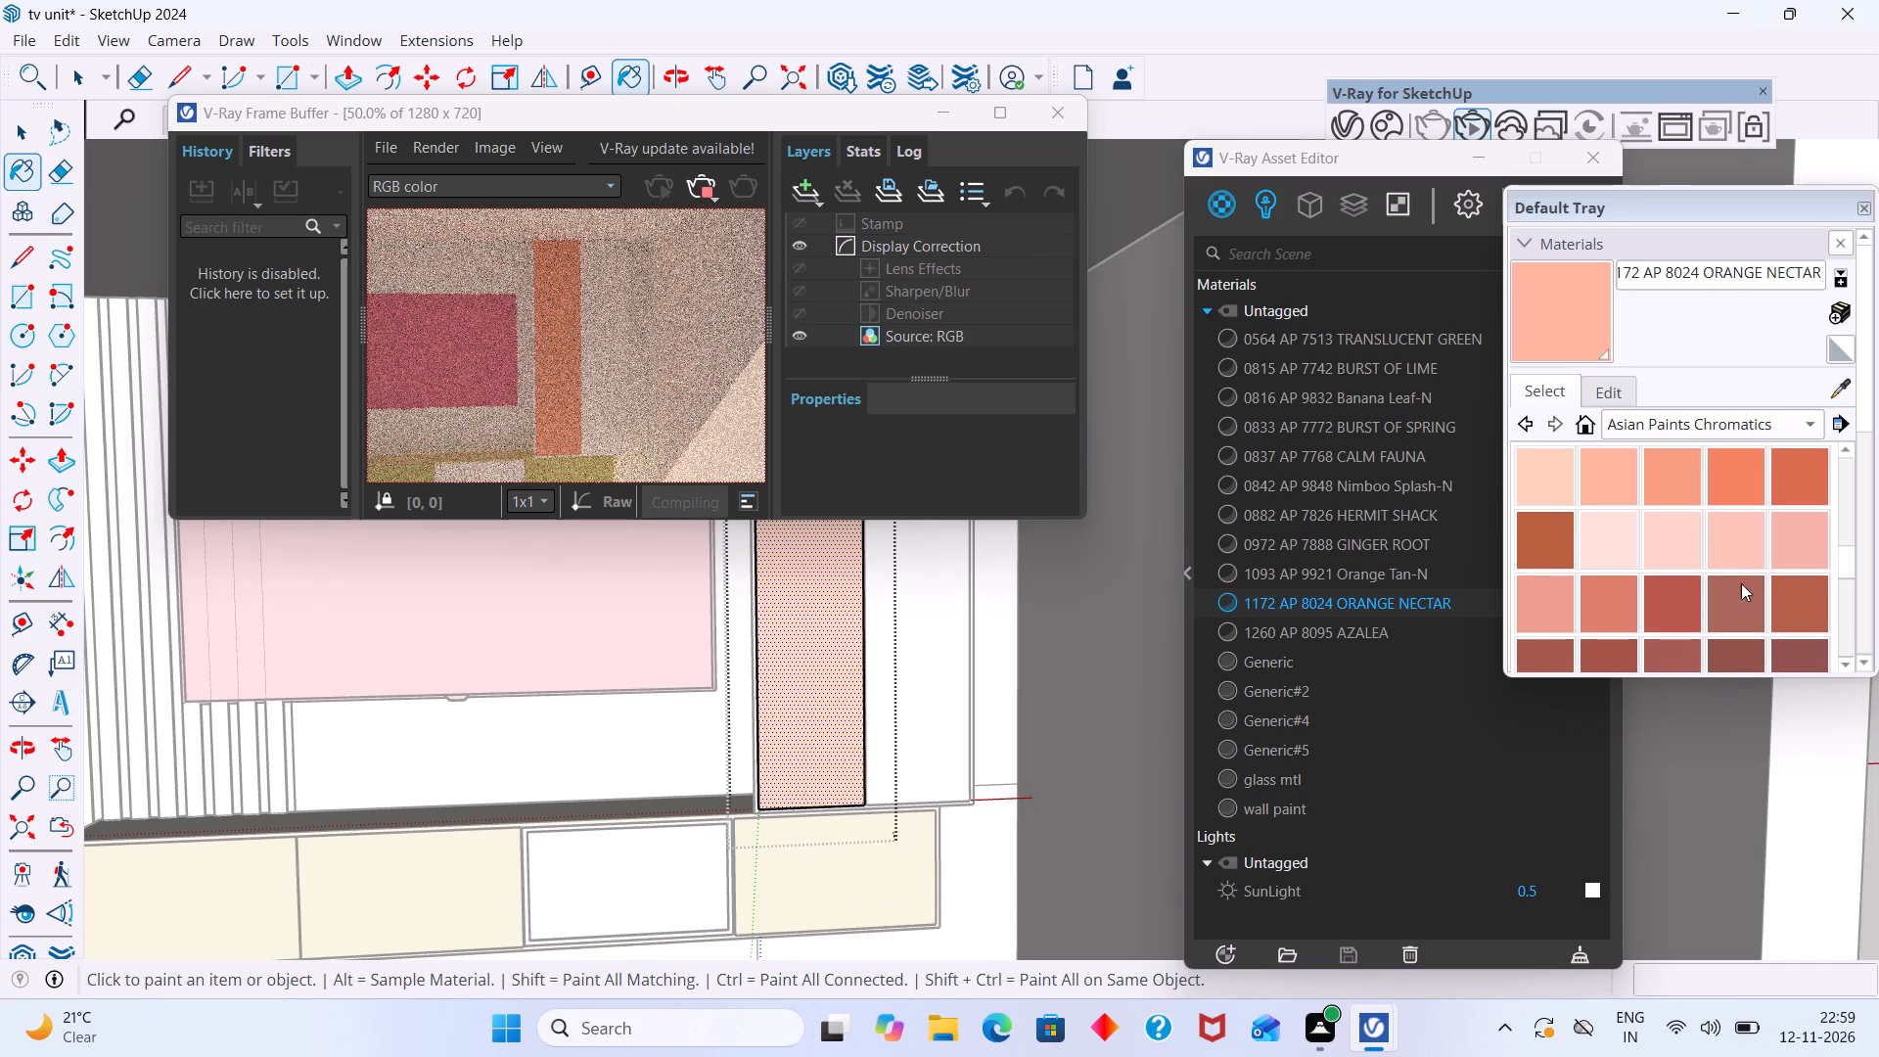
{"action": "left_click", "coordinate": [1735, 554]}
{"action": "left_click", "coordinate": [828, 709]}
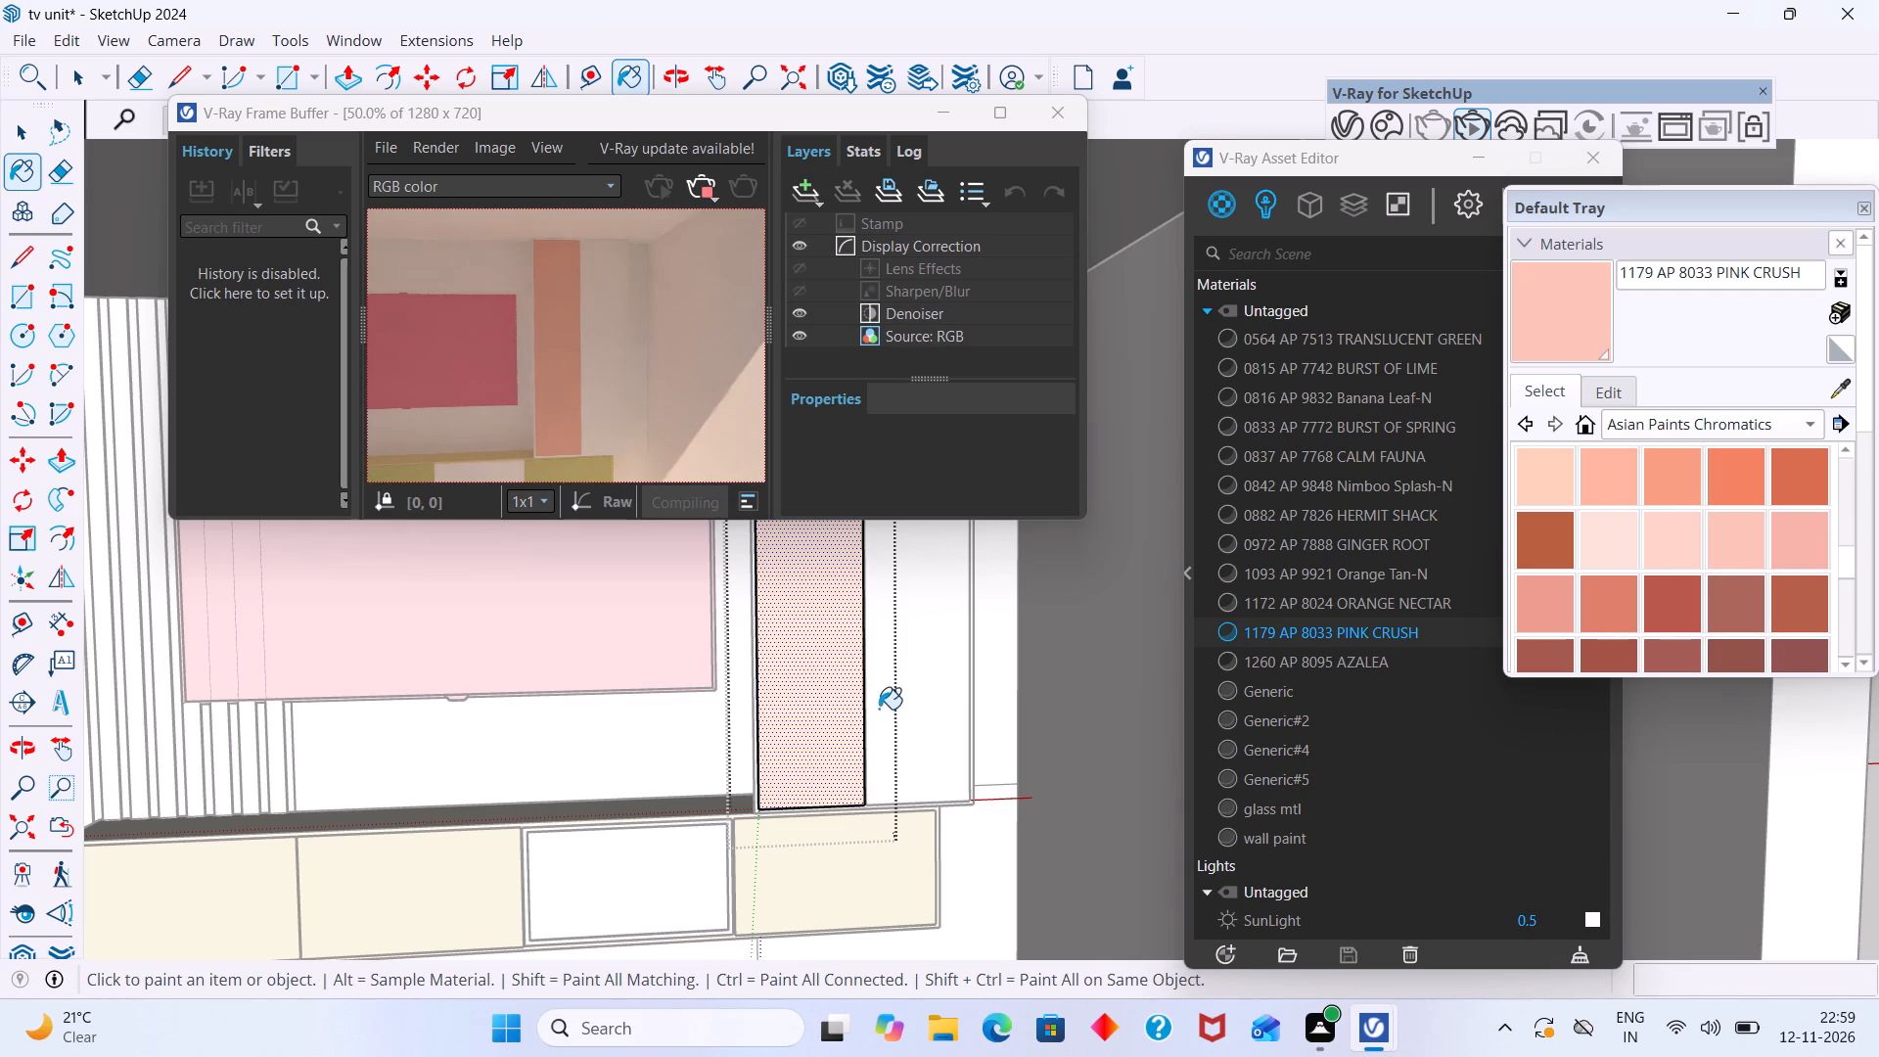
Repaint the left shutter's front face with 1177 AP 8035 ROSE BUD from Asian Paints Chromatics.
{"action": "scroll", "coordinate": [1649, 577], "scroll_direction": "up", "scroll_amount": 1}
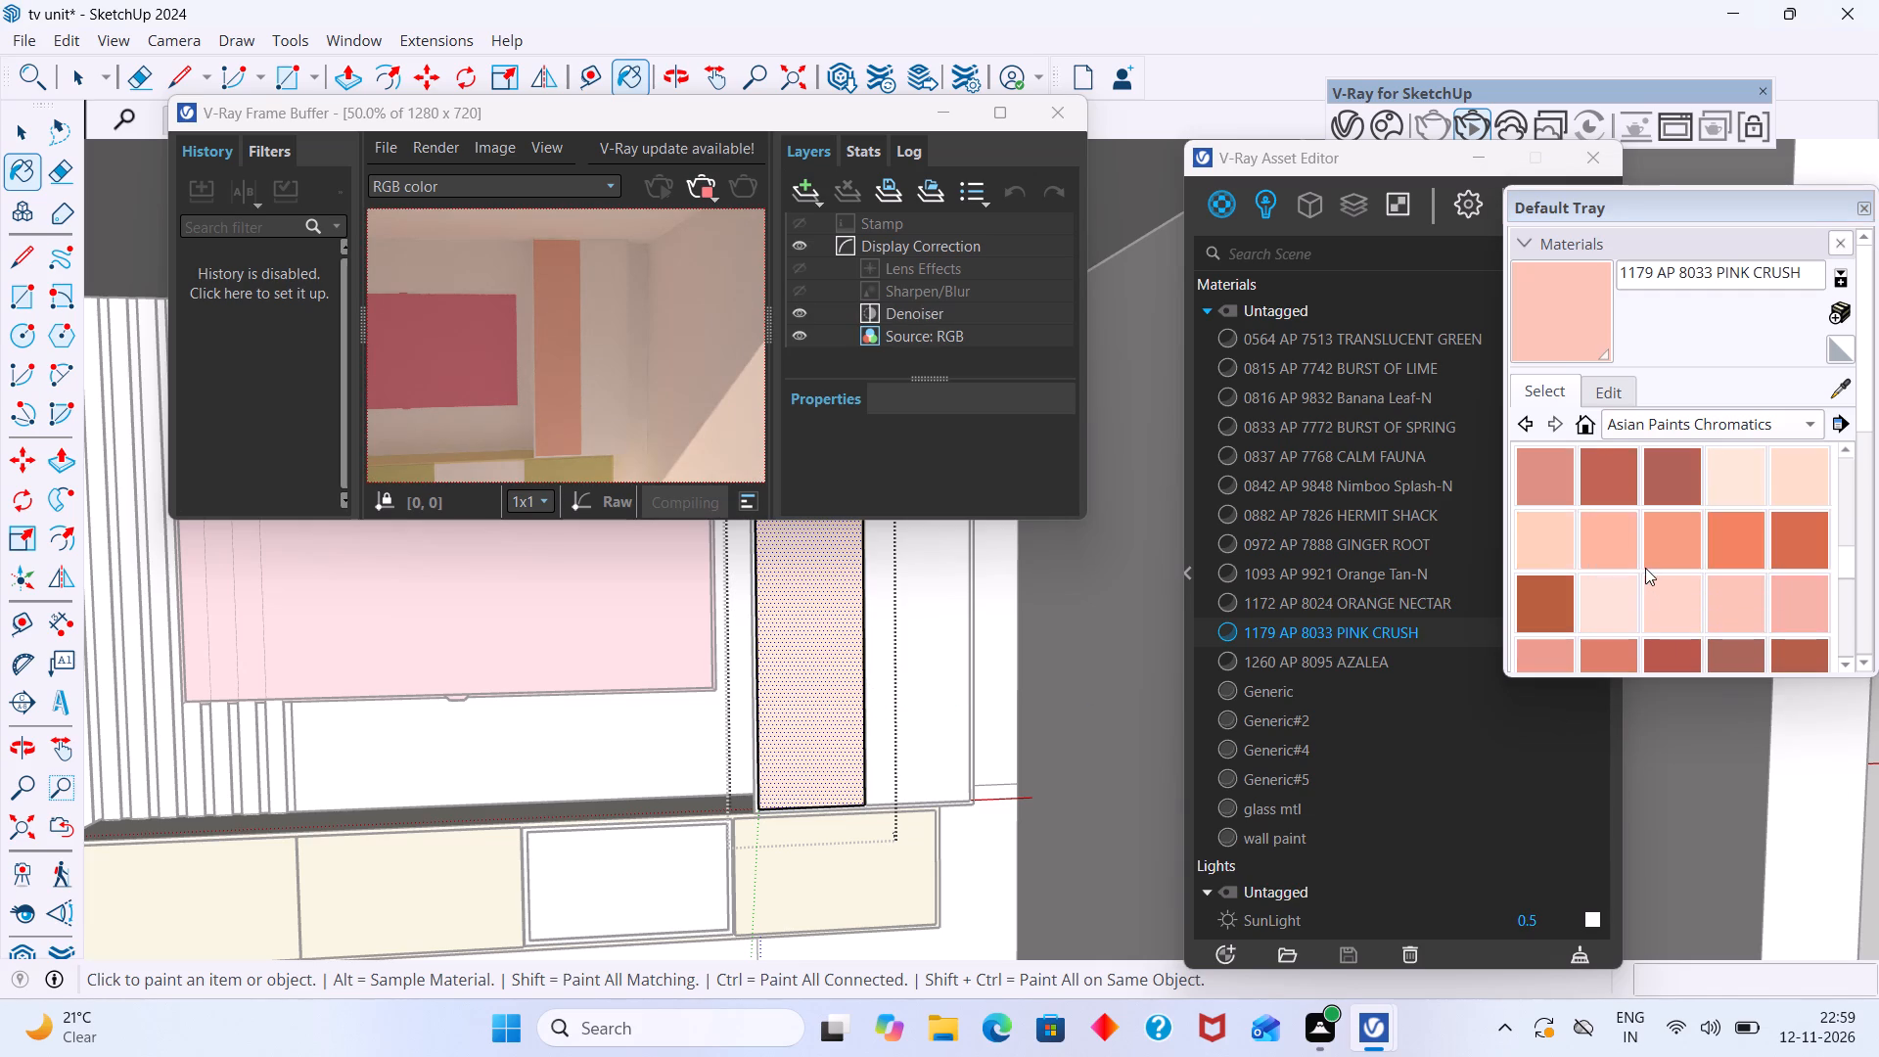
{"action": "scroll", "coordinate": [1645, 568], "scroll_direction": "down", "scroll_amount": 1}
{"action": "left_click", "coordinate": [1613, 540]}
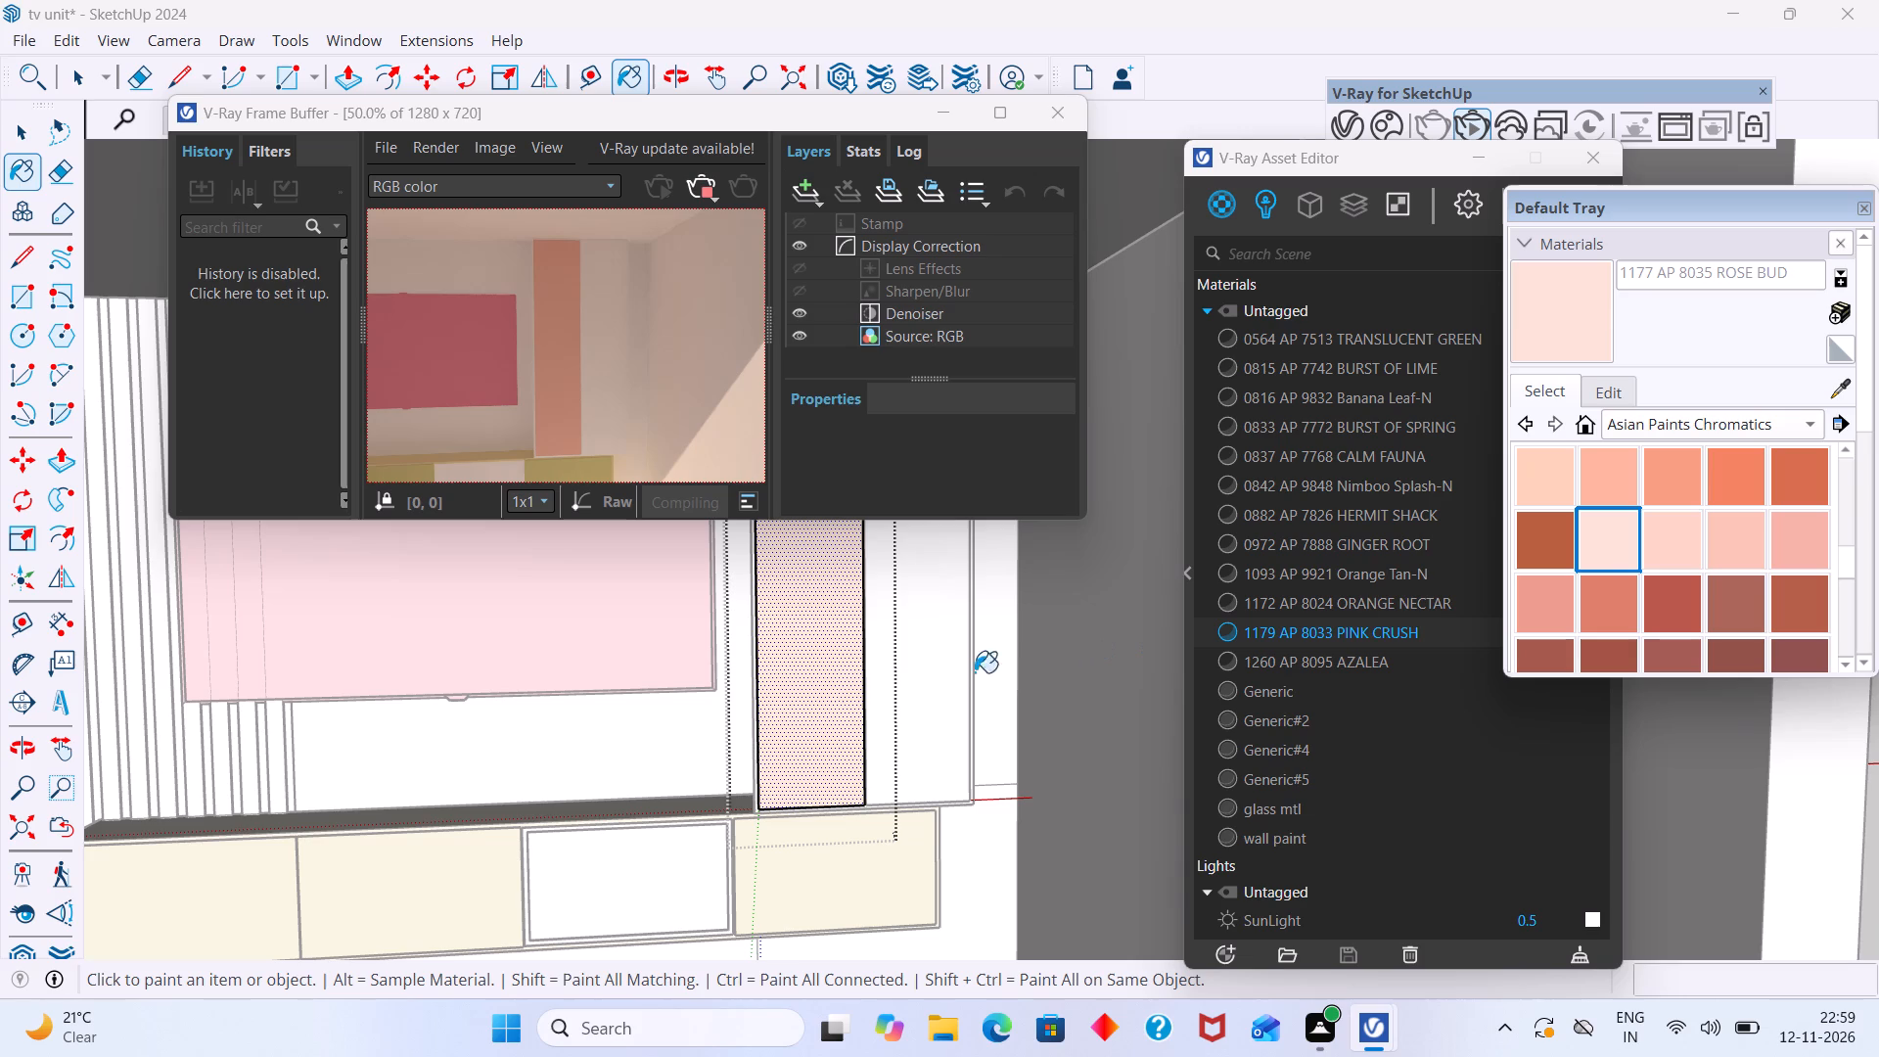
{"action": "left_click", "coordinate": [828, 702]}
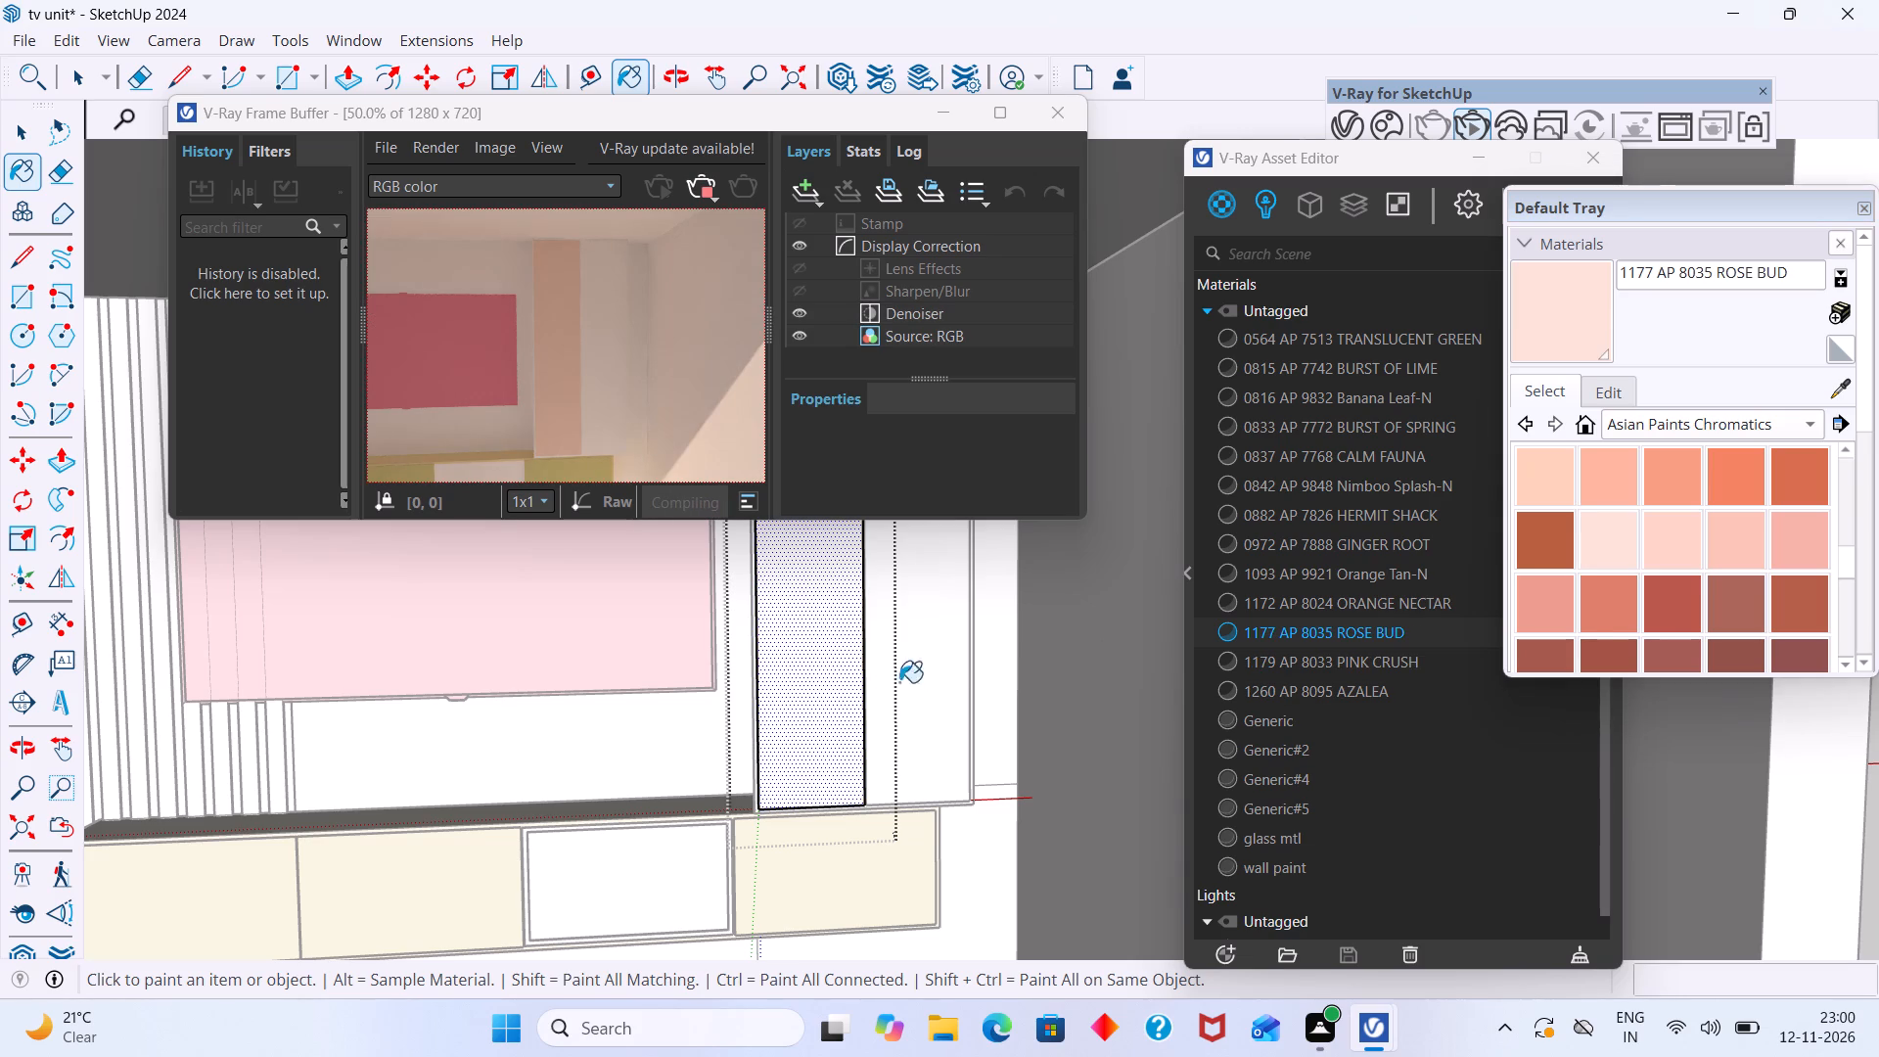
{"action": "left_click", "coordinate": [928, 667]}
Repaint the left shutter's front face with 1181 AP 8031 ROSY CORAL from Asian Paints Chromatics.
{"action": "left_click", "coordinate": [1556, 609]}
{"action": "left_click", "coordinate": [823, 688]}
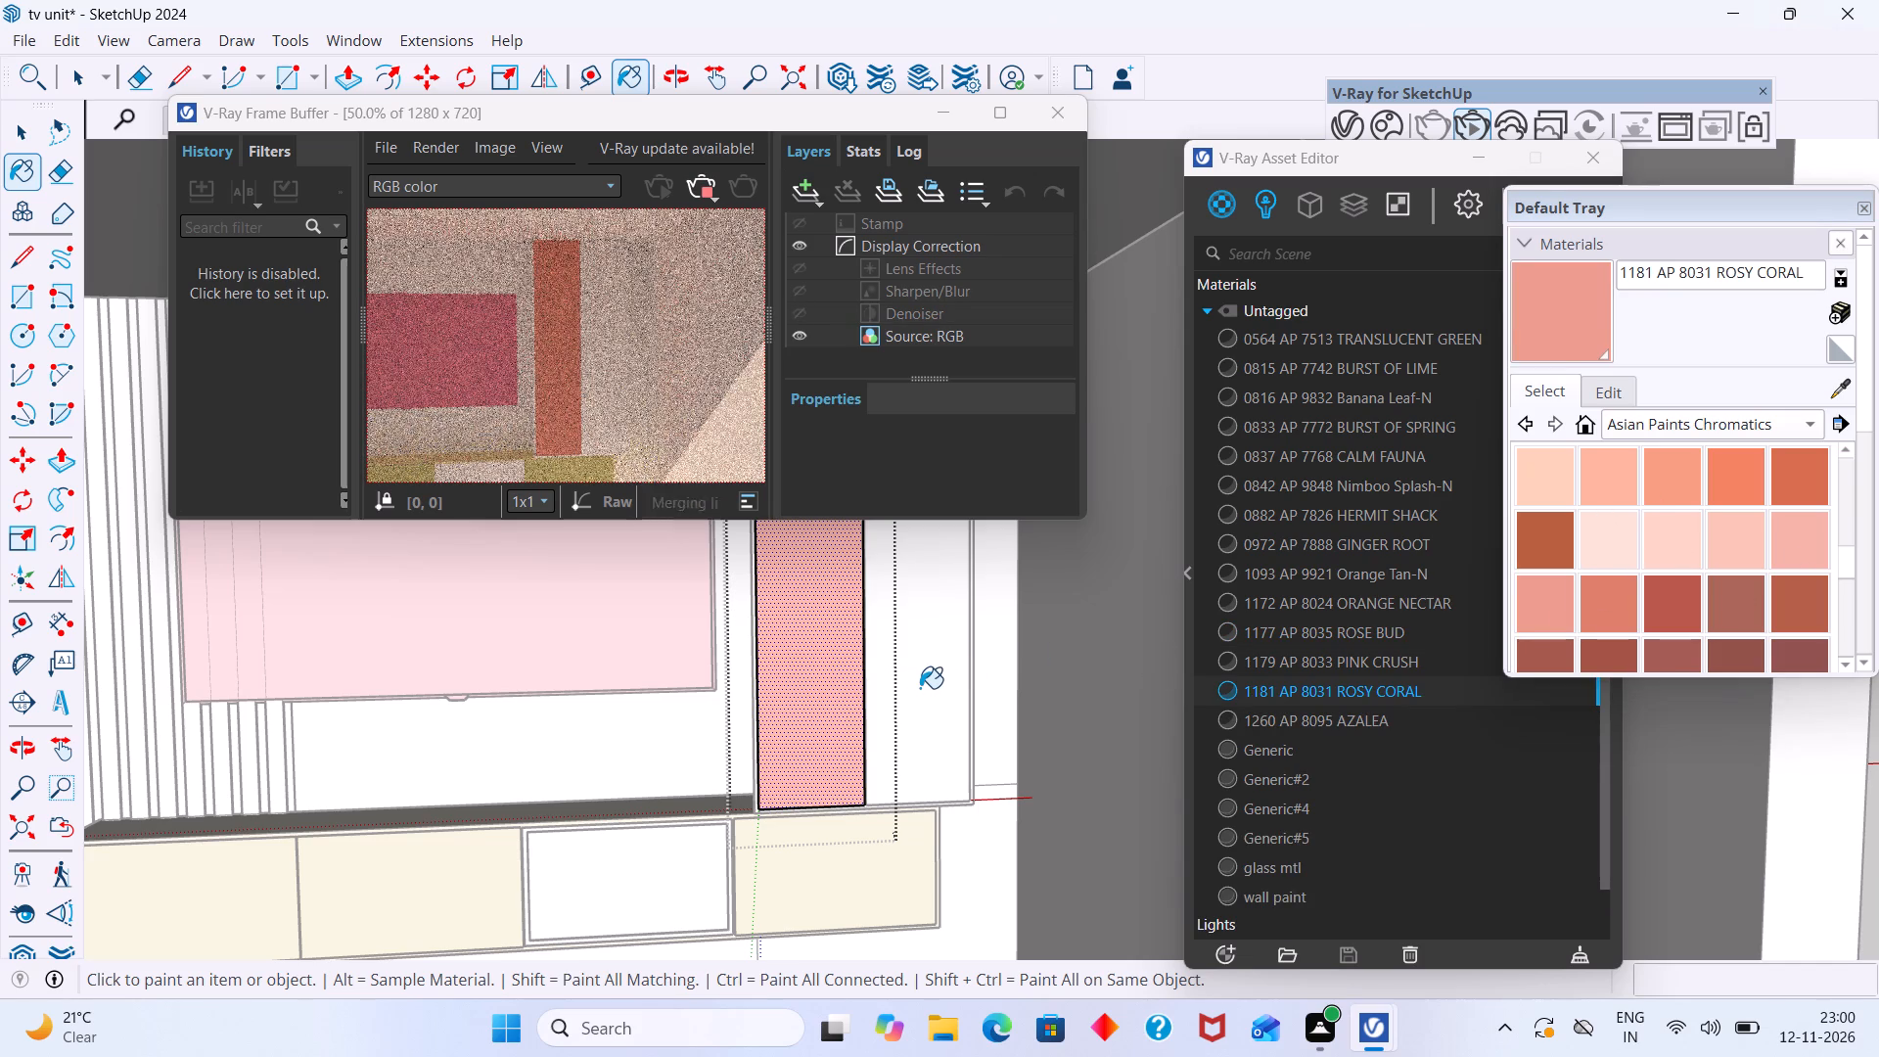
Pick AP 8032 SUGARED PEACH from Asian Paints Chromatics as the active paint colour.
{"action": "left_click", "coordinate": [1796, 531]}
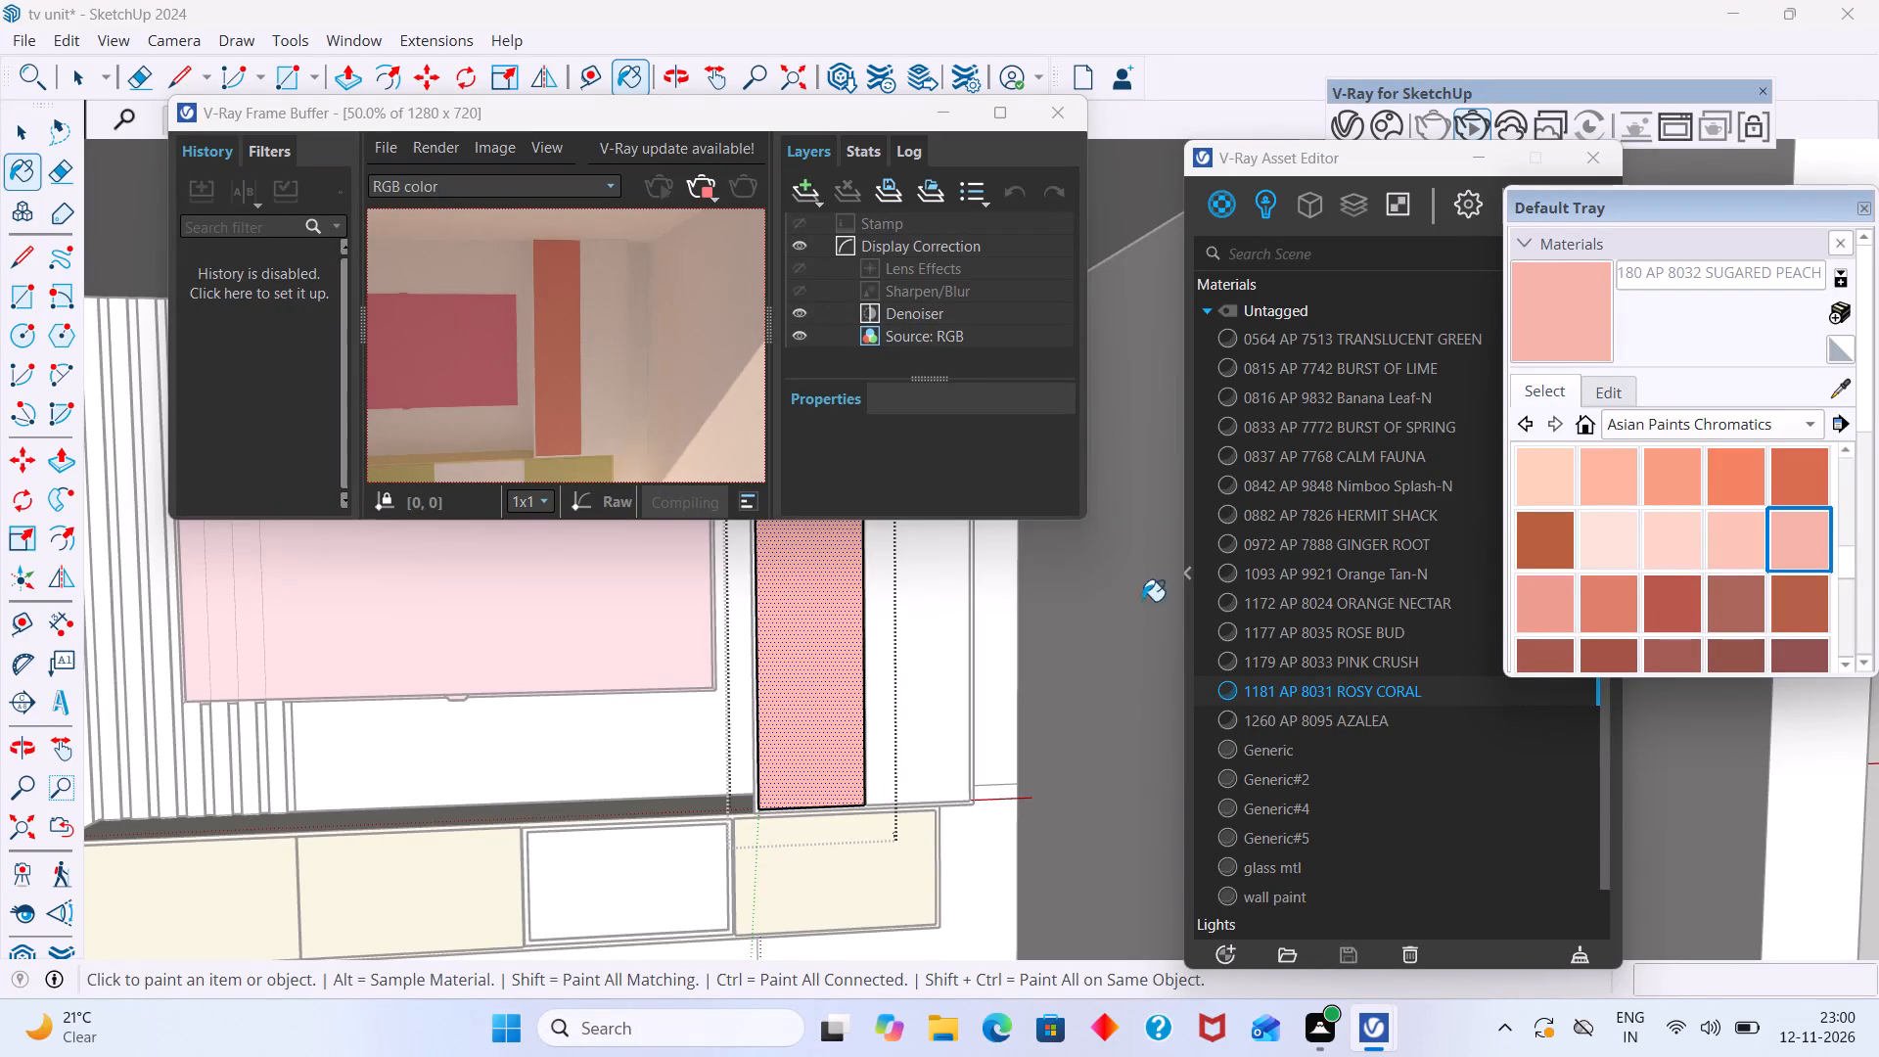
Examine the left shutter's colour against the TV panel and drawers in the V-Ray render, close up and at full frame.
{"action": "scroll", "coordinate": [628, 392], "scroll_direction": "down", "scroll_amount": 2}
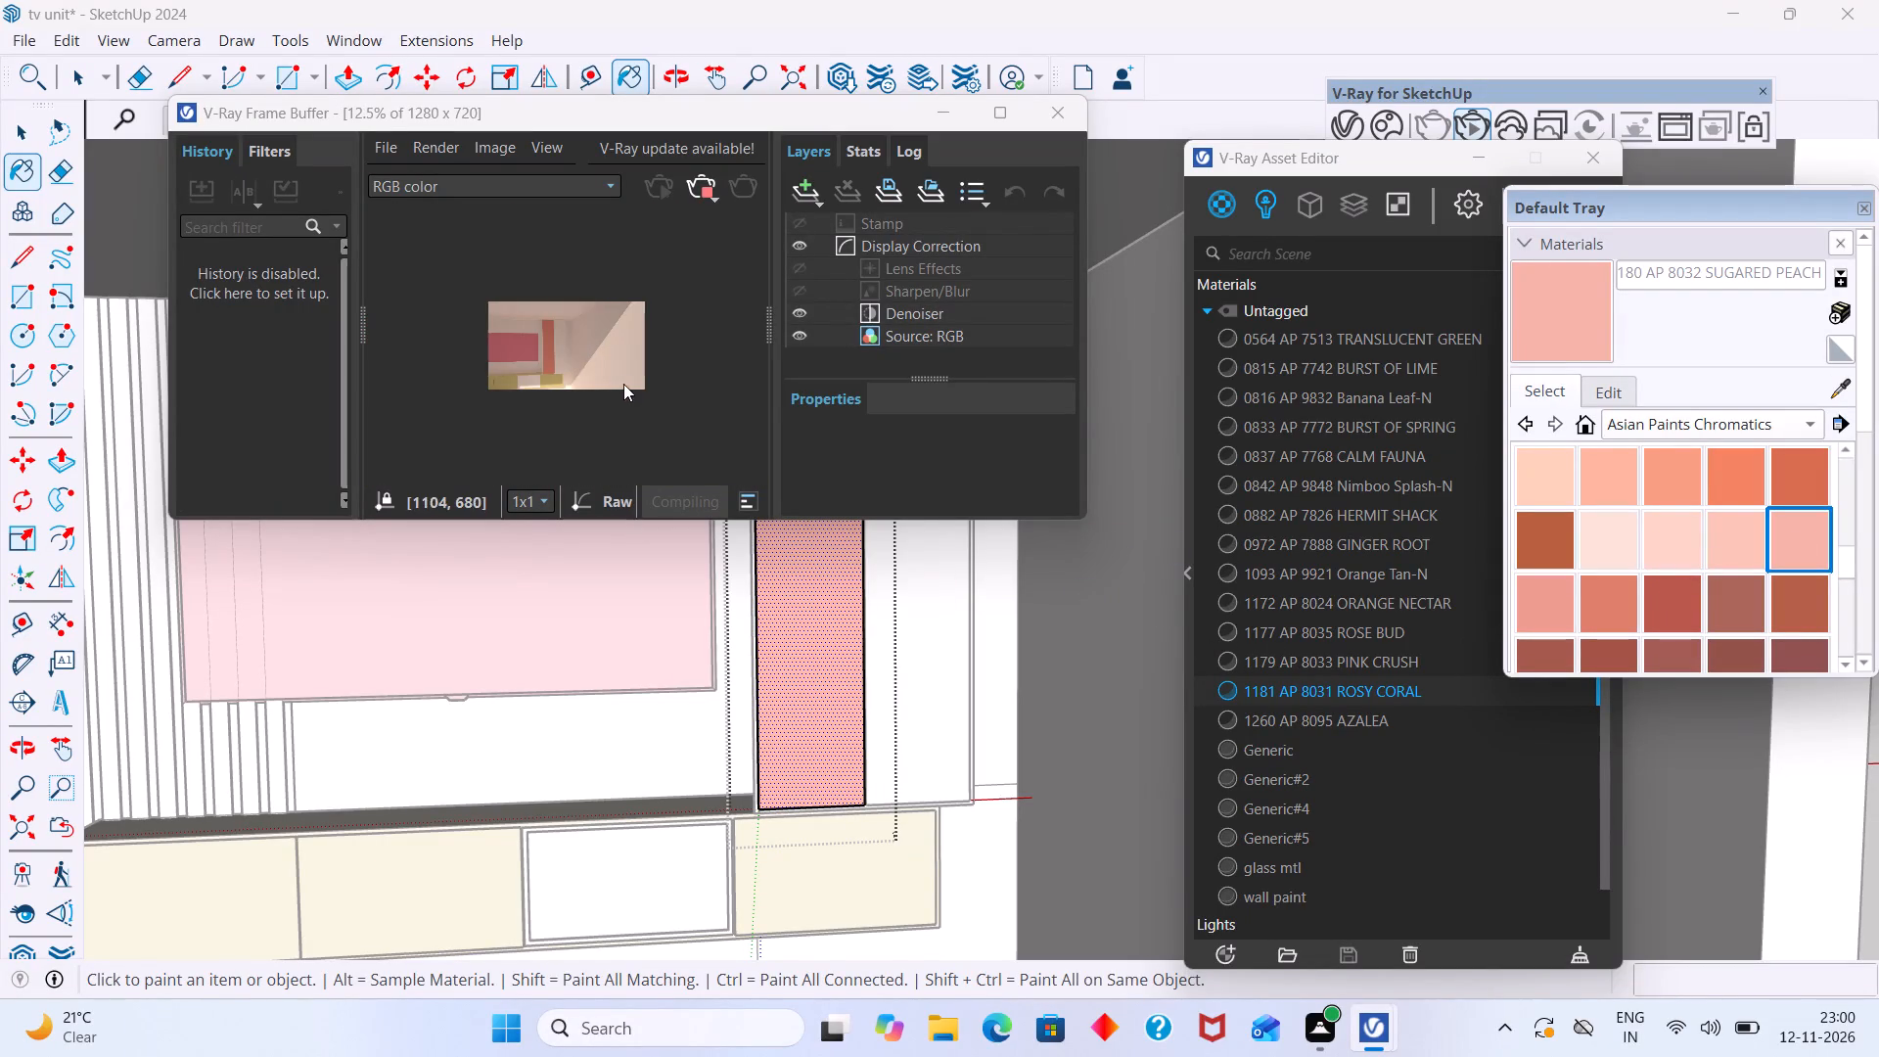
{"action": "scroll", "coordinate": [590, 364], "scroll_direction": "up", "scroll_amount": 1}
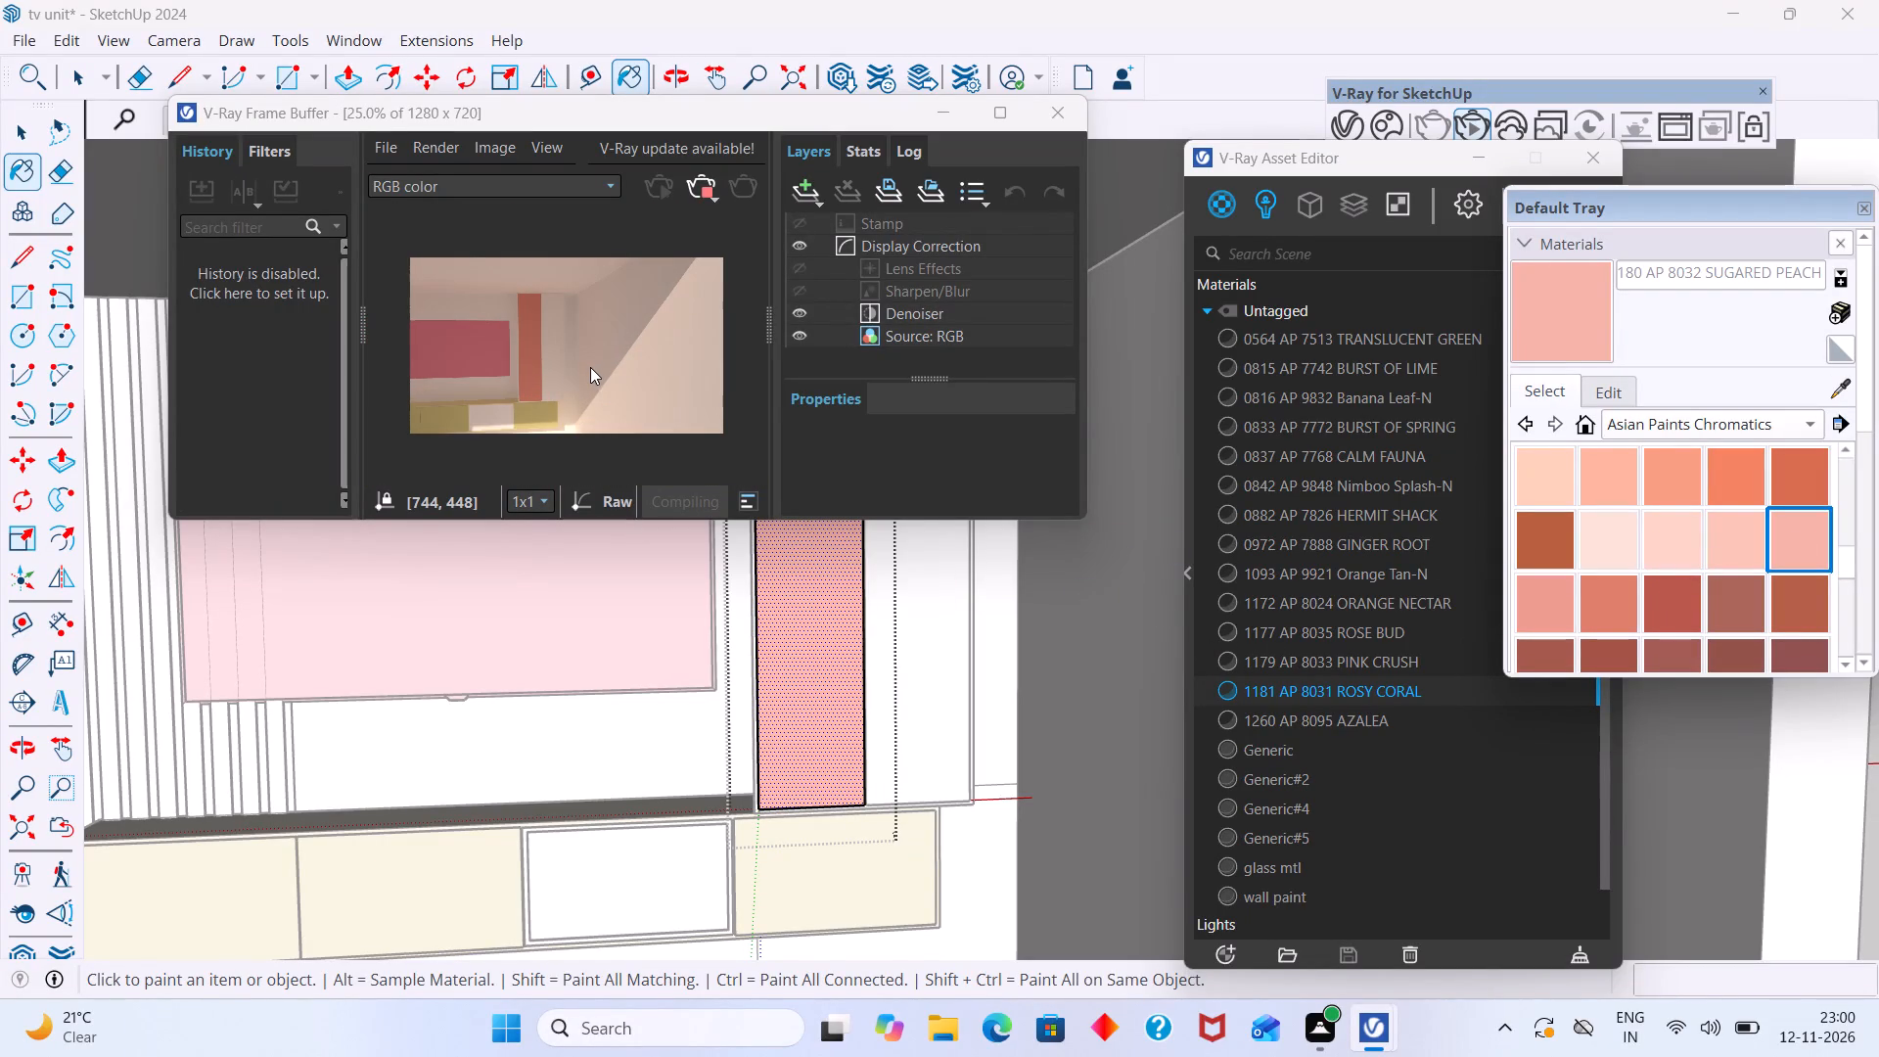
{"action": "scroll", "coordinate": [562, 364], "scroll_direction": "down", "scroll_amount": 2}
{"action": "middle_click_drag", "start_coordinate": [557, 359], "coordinate": [526, 384]}
{"action": "scroll", "coordinate": [529, 345], "scroll_direction": "up", "scroll_amount": 5}
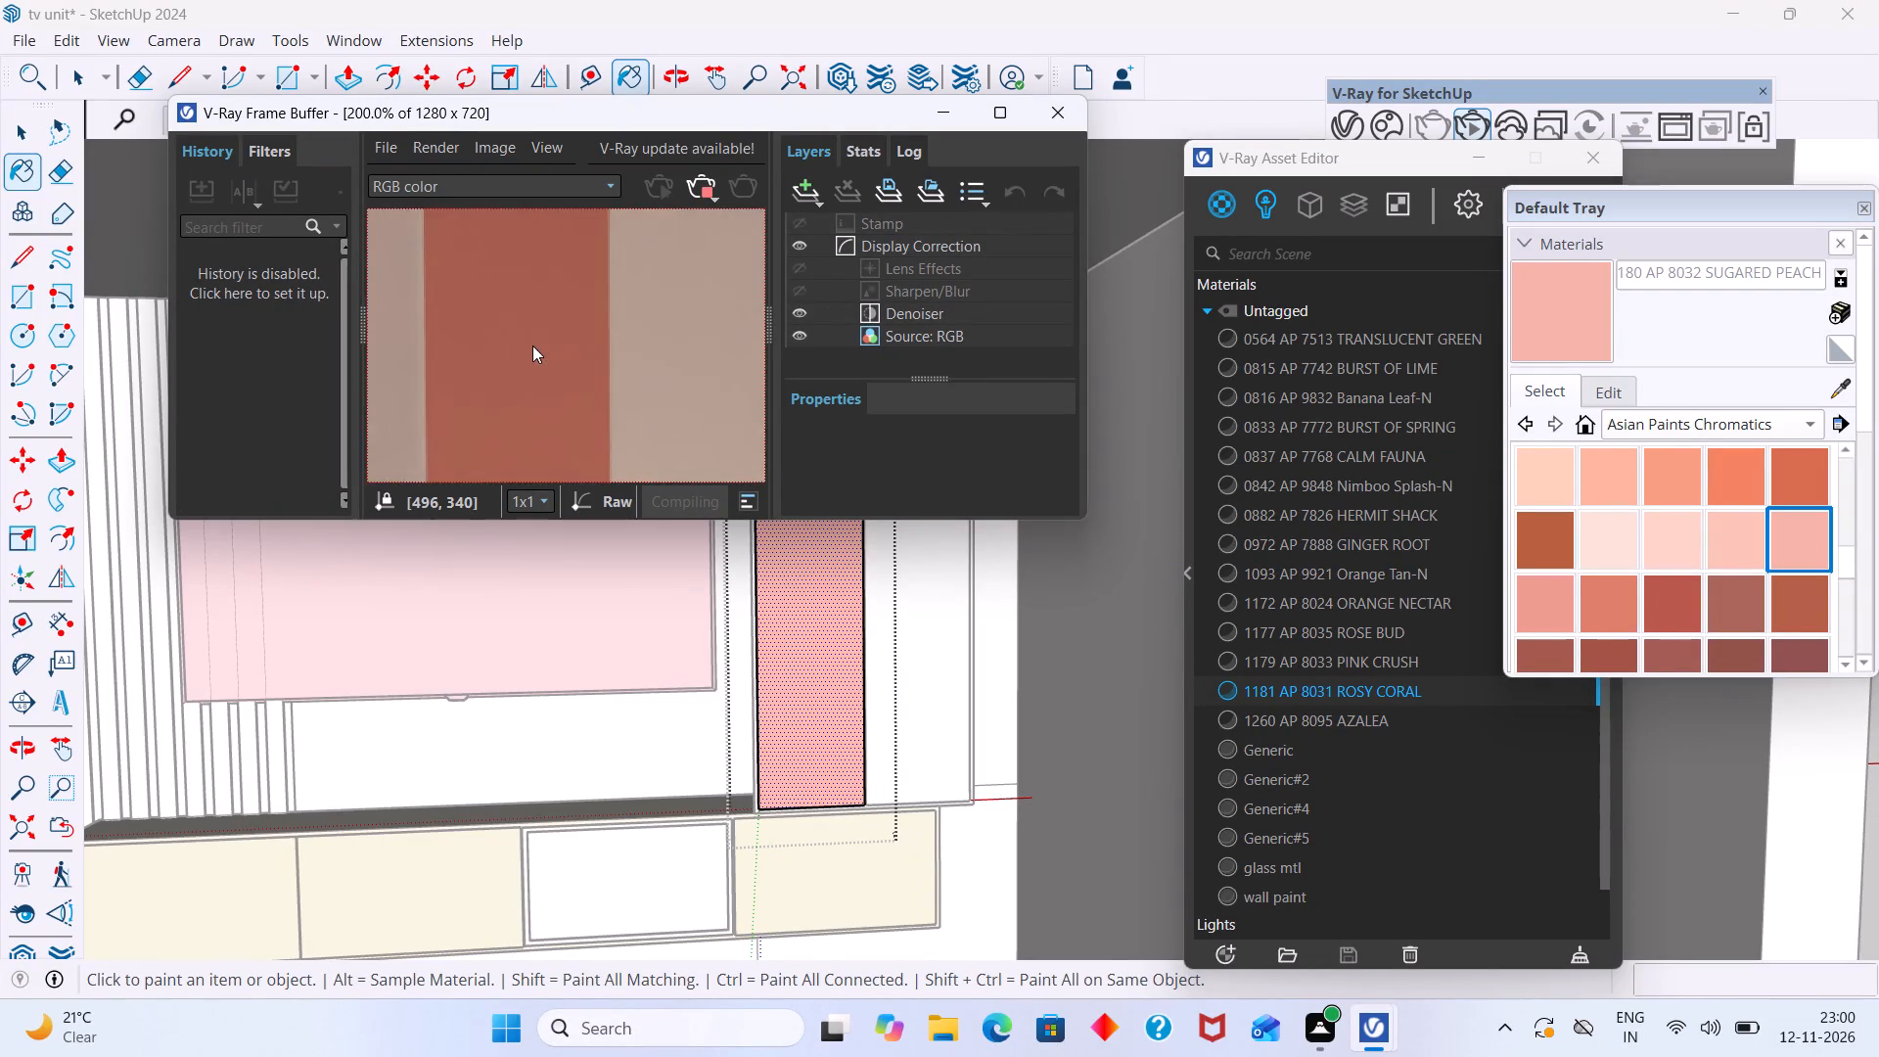
{"action": "scroll", "coordinate": [532, 345], "scroll_direction": "down", "scroll_amount": 5}
{"action": "scroll", "coordinate": [564, 348], "scroll_direction": "up", "scroll_amount": 2}
{"action": "scroll", "coordinate": [564, 348], "scroll_direction": "down", "scroll_amount": 2}
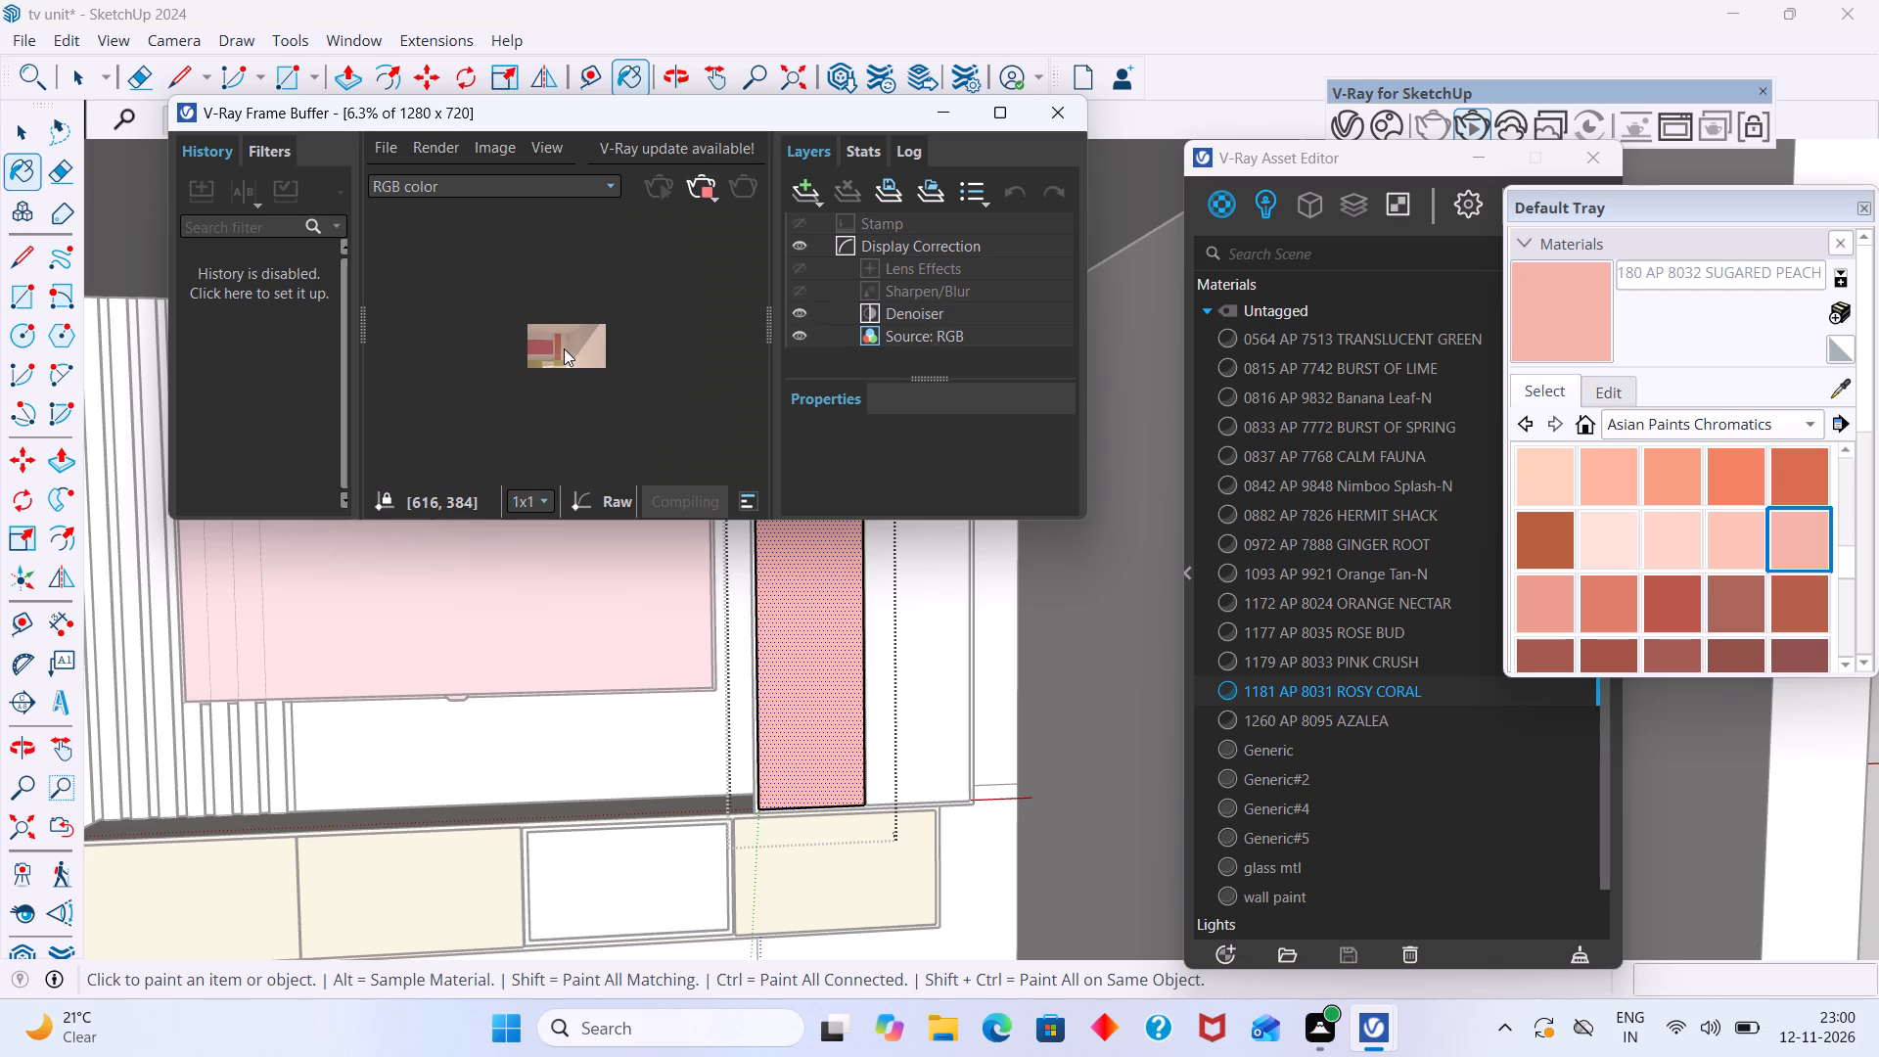
{"action": "middle_click", "coordinate": [550, 353]}
{"action": "scroll", "coordinate": [541, 359], "scroll_direction": "up", "scroll_amount": 1}
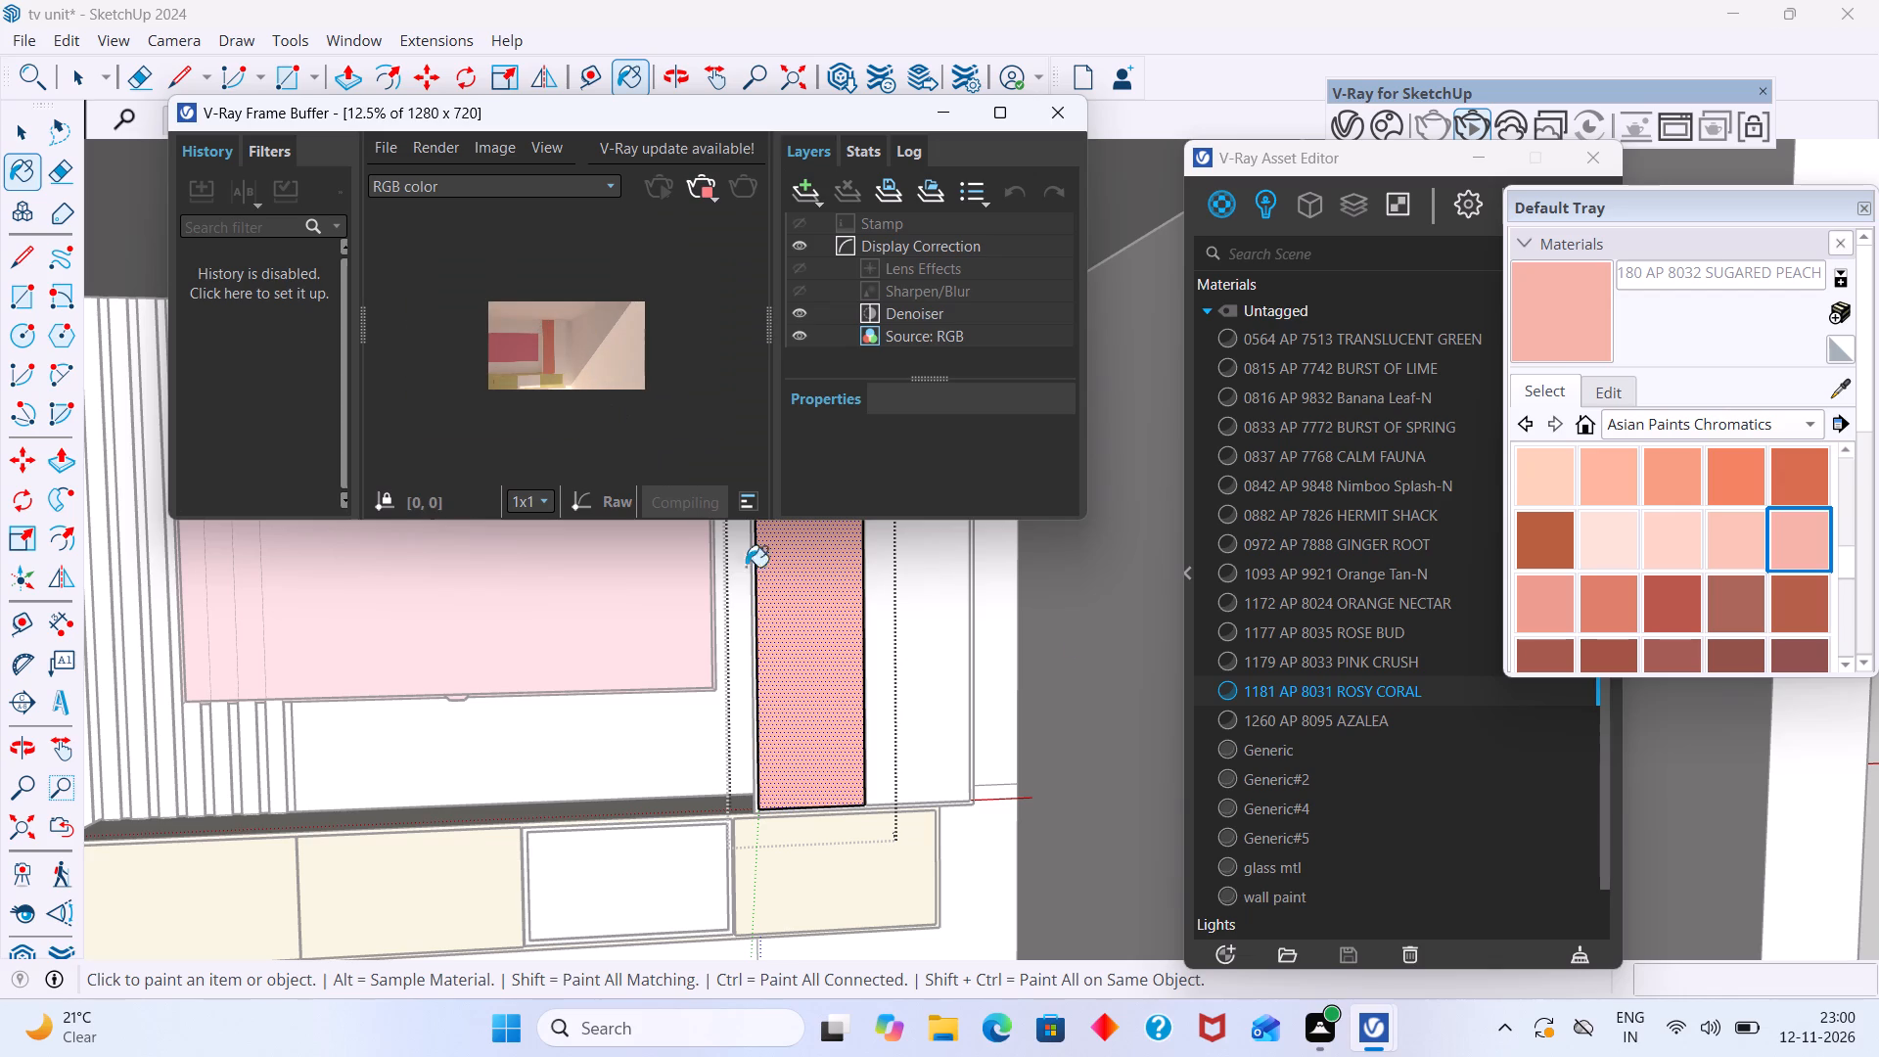
Stop the interactive render, minimise the V-Ray Frame Buffer and Asset Editor, and return to the Select tool.
{"action": "key", "text": "space"}
{"action": "scroll", "coordinate": [1103, 689], "scroll_direction": "down", "scroll_amount": 8}
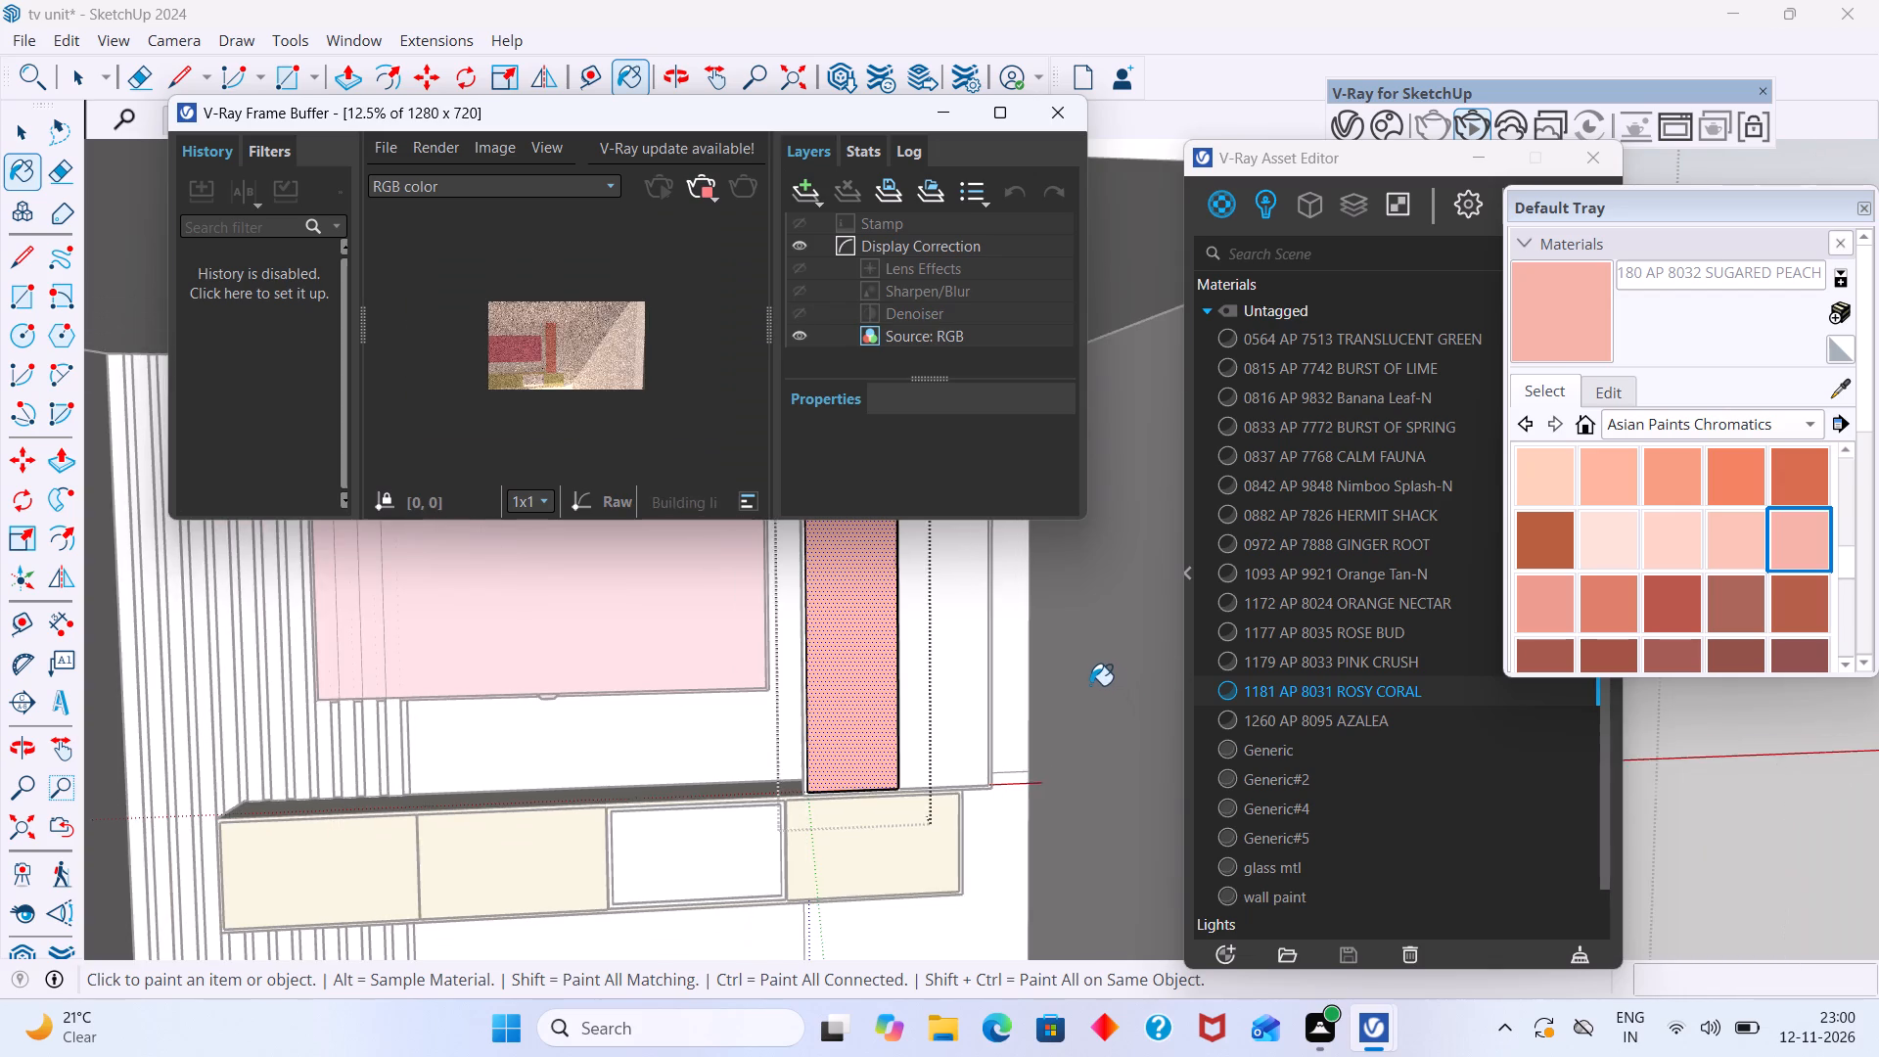
{"action": "scroll", "coordinate": [1090, 685], "scroll_direction": "down", "scroll_amount": 16}
{"action": "key", "text": "space"}
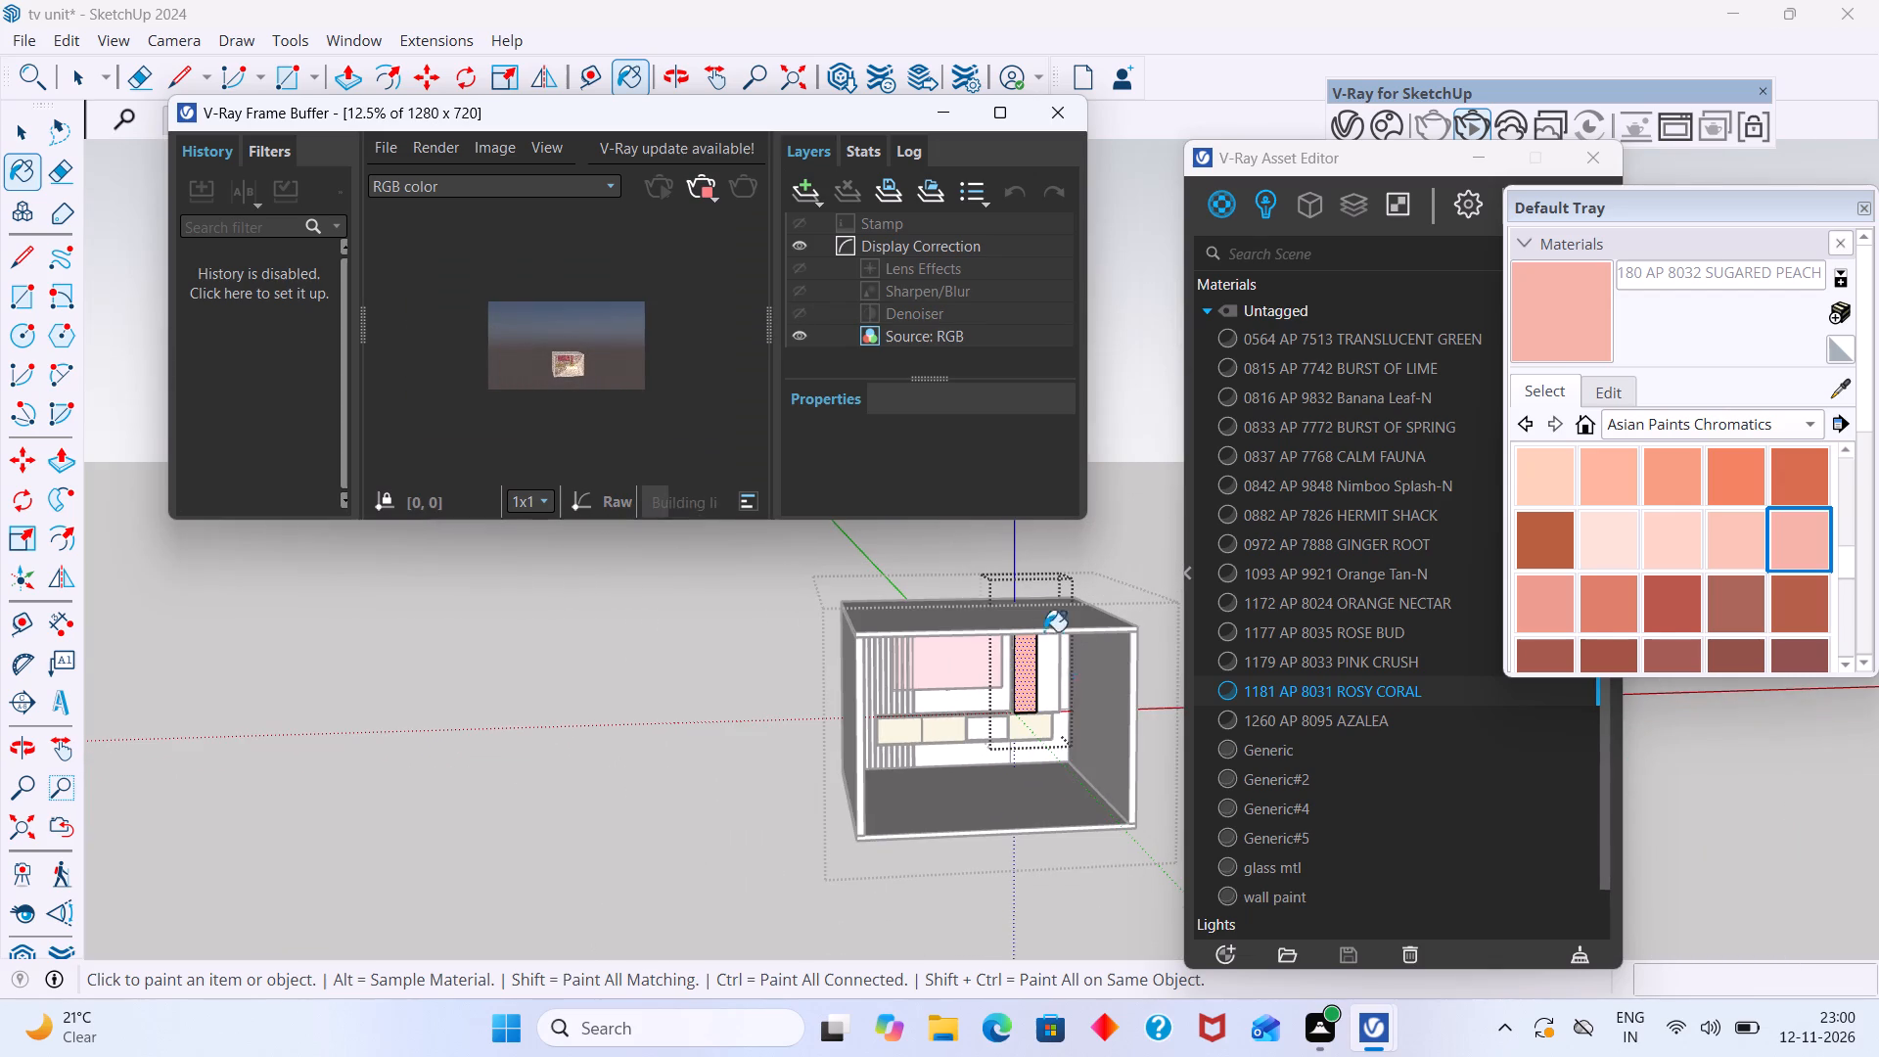
{"action": "key", "text": "space"}
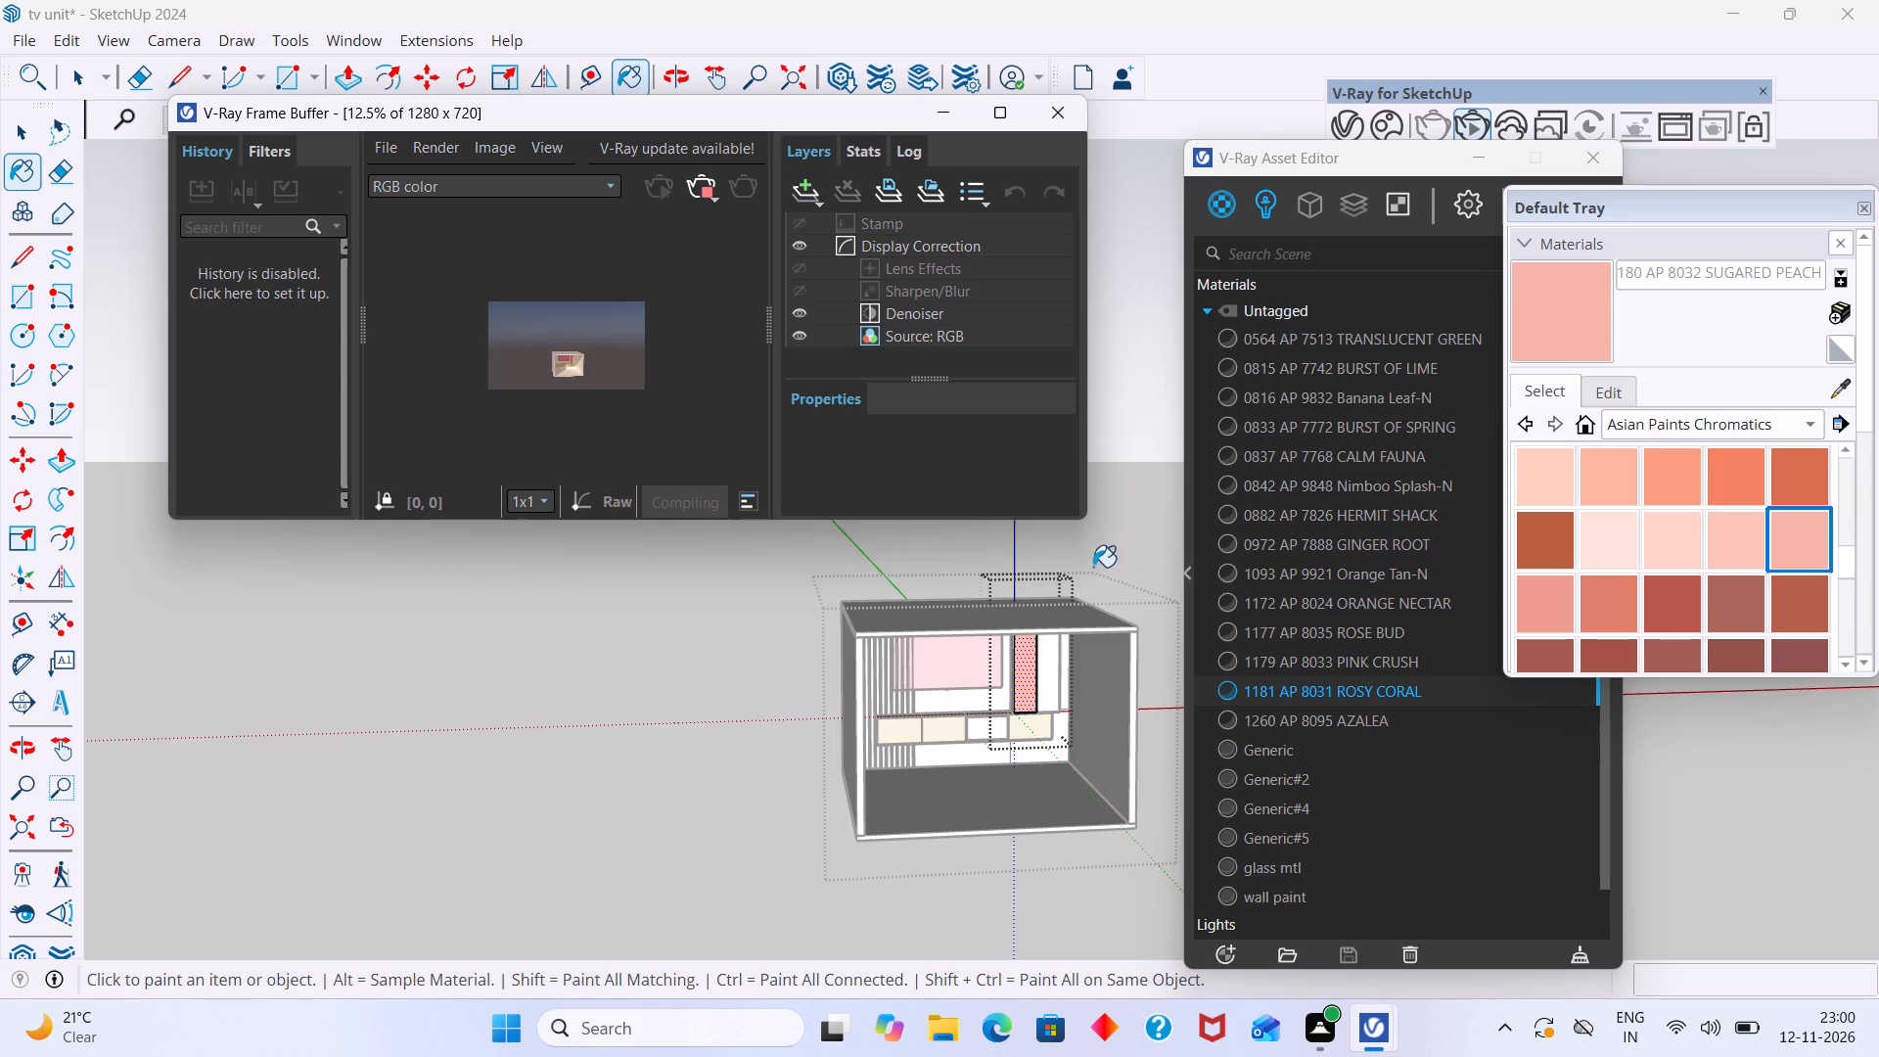
{"action": "key", "text": "Escape"}
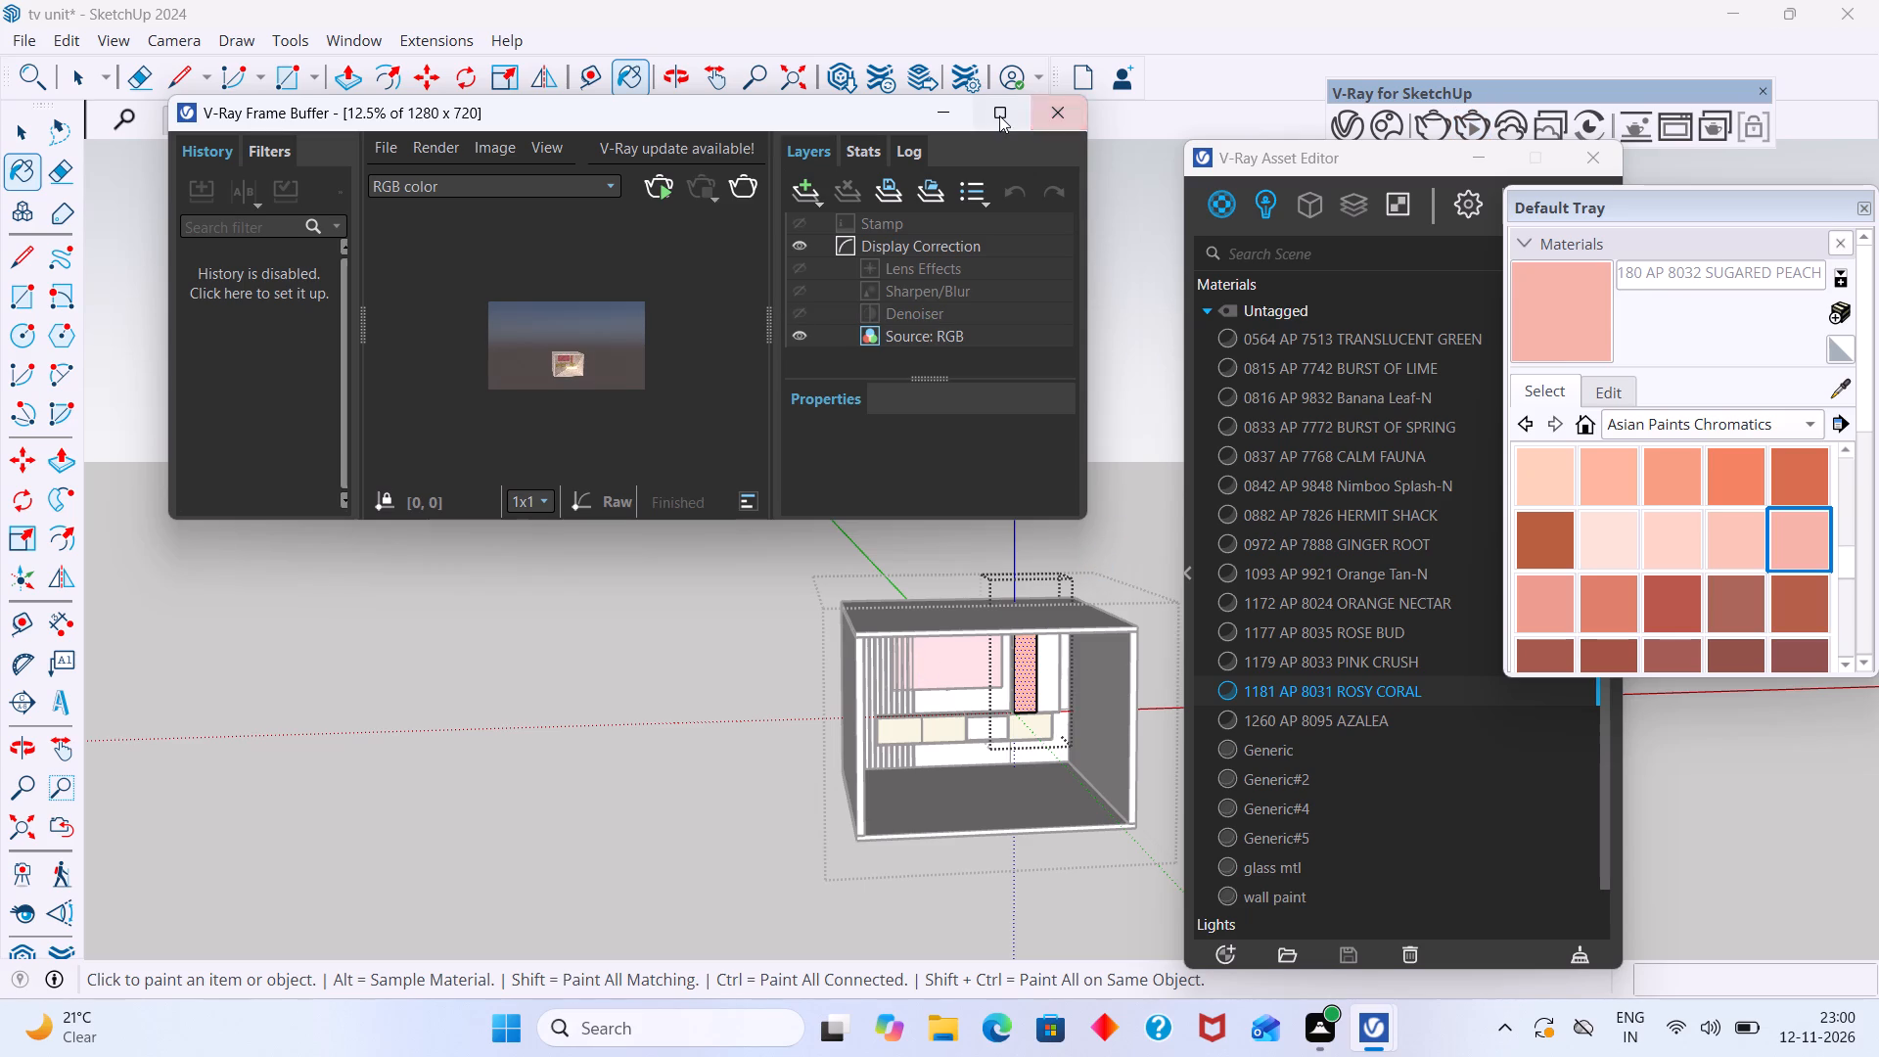
{"action": "left_click", "coordinate": [943, 111]}
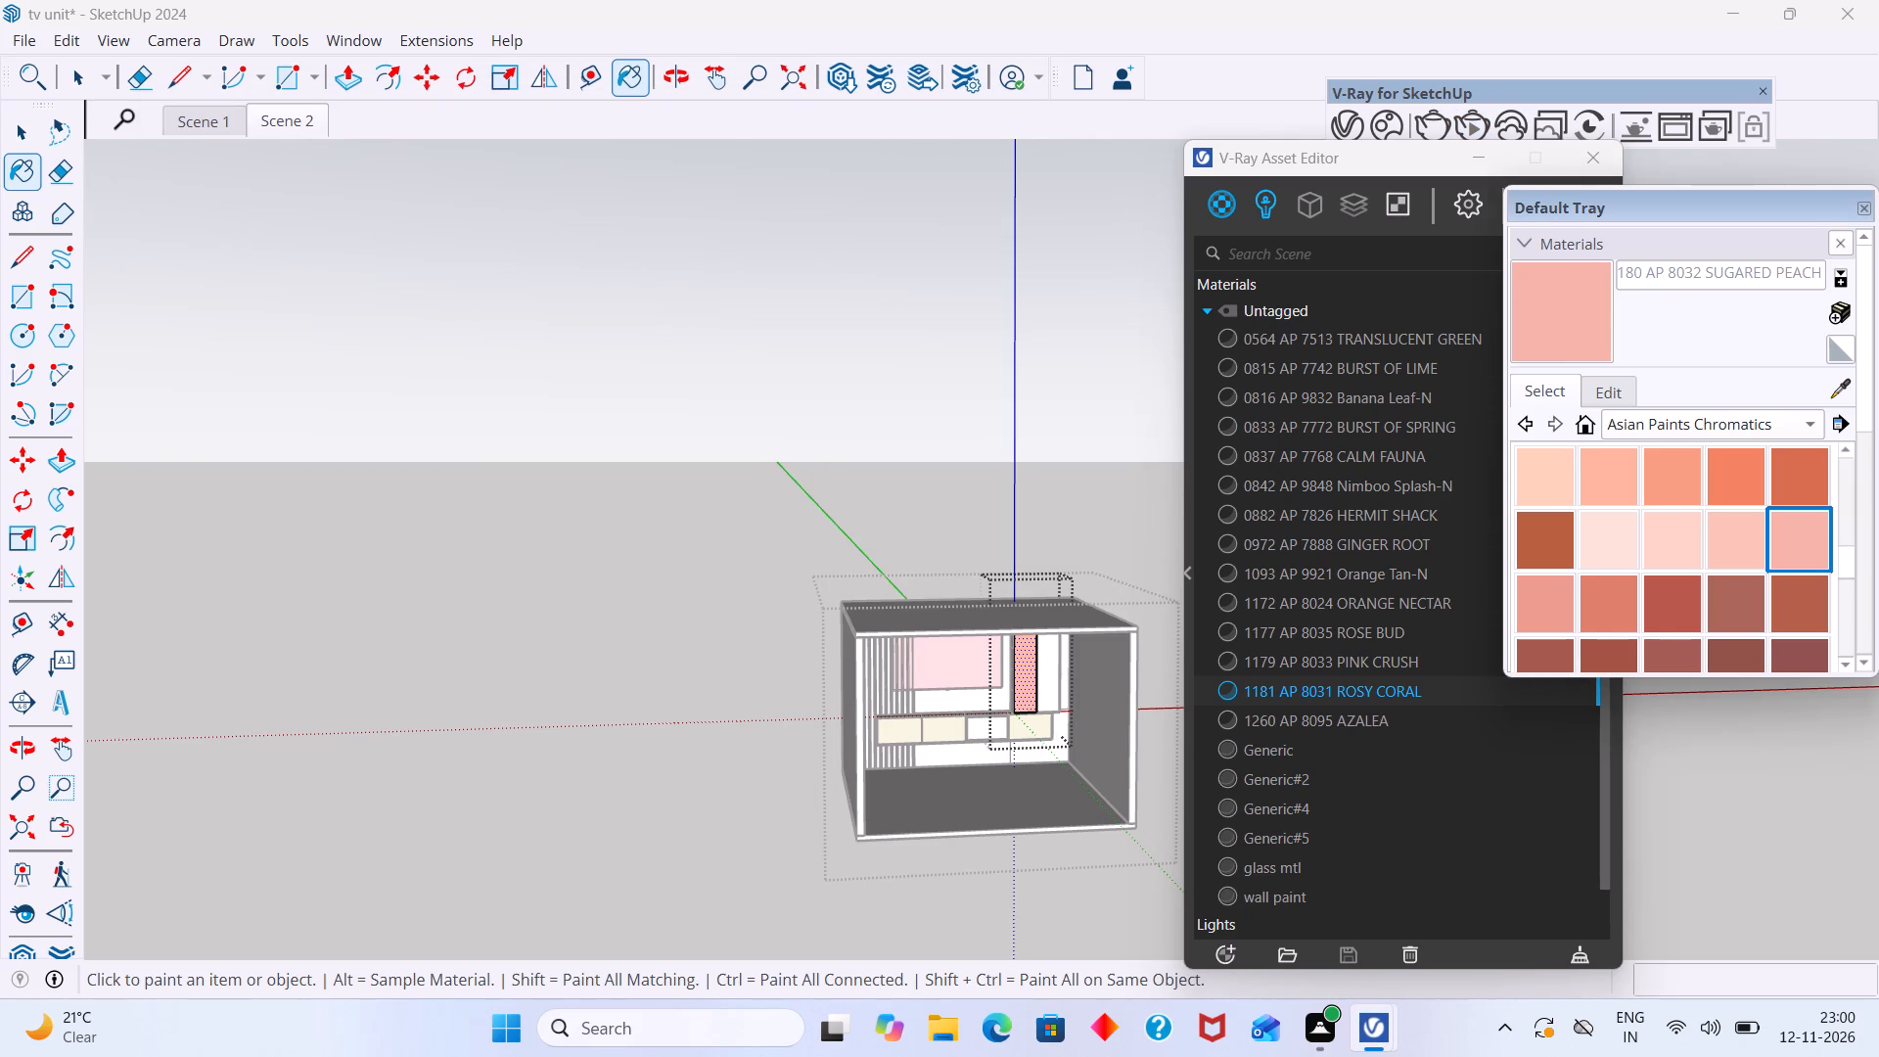
{"action": "left_click", "coordinate": [1478, 162]}
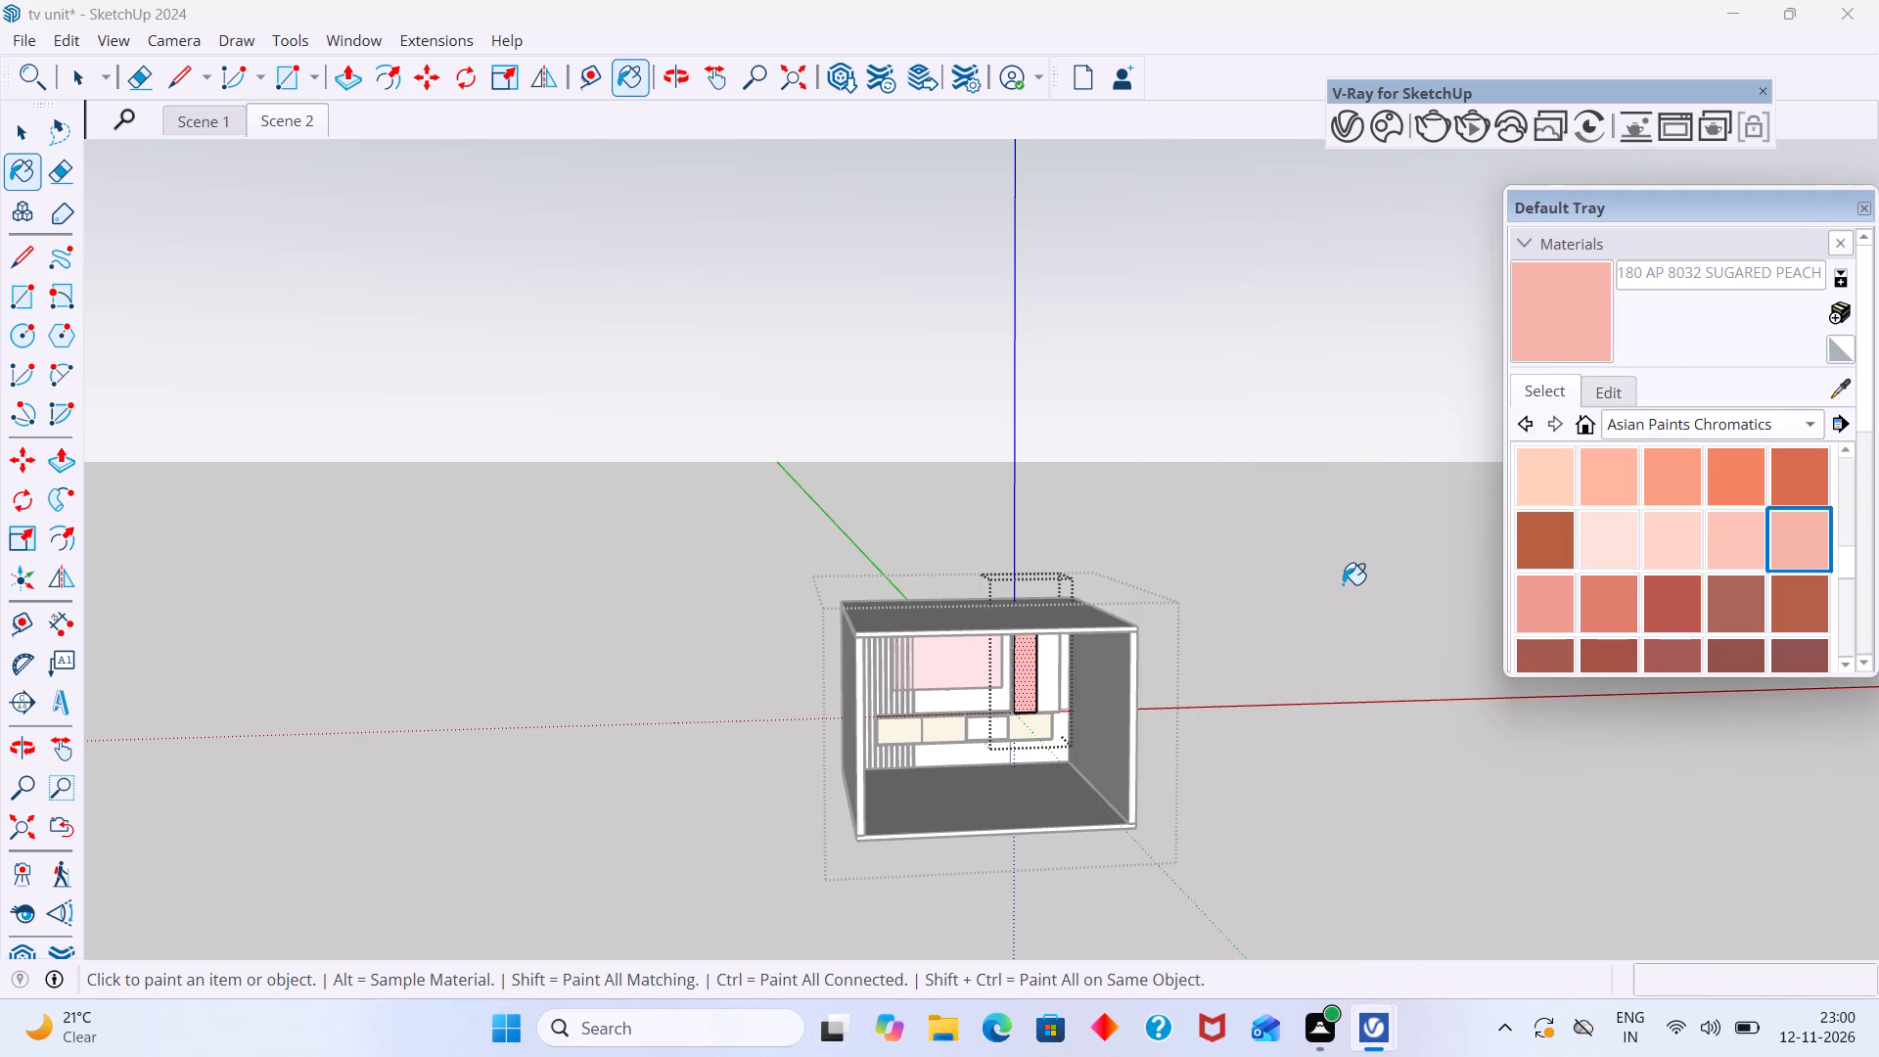
{"action": "key", "text": "space"}
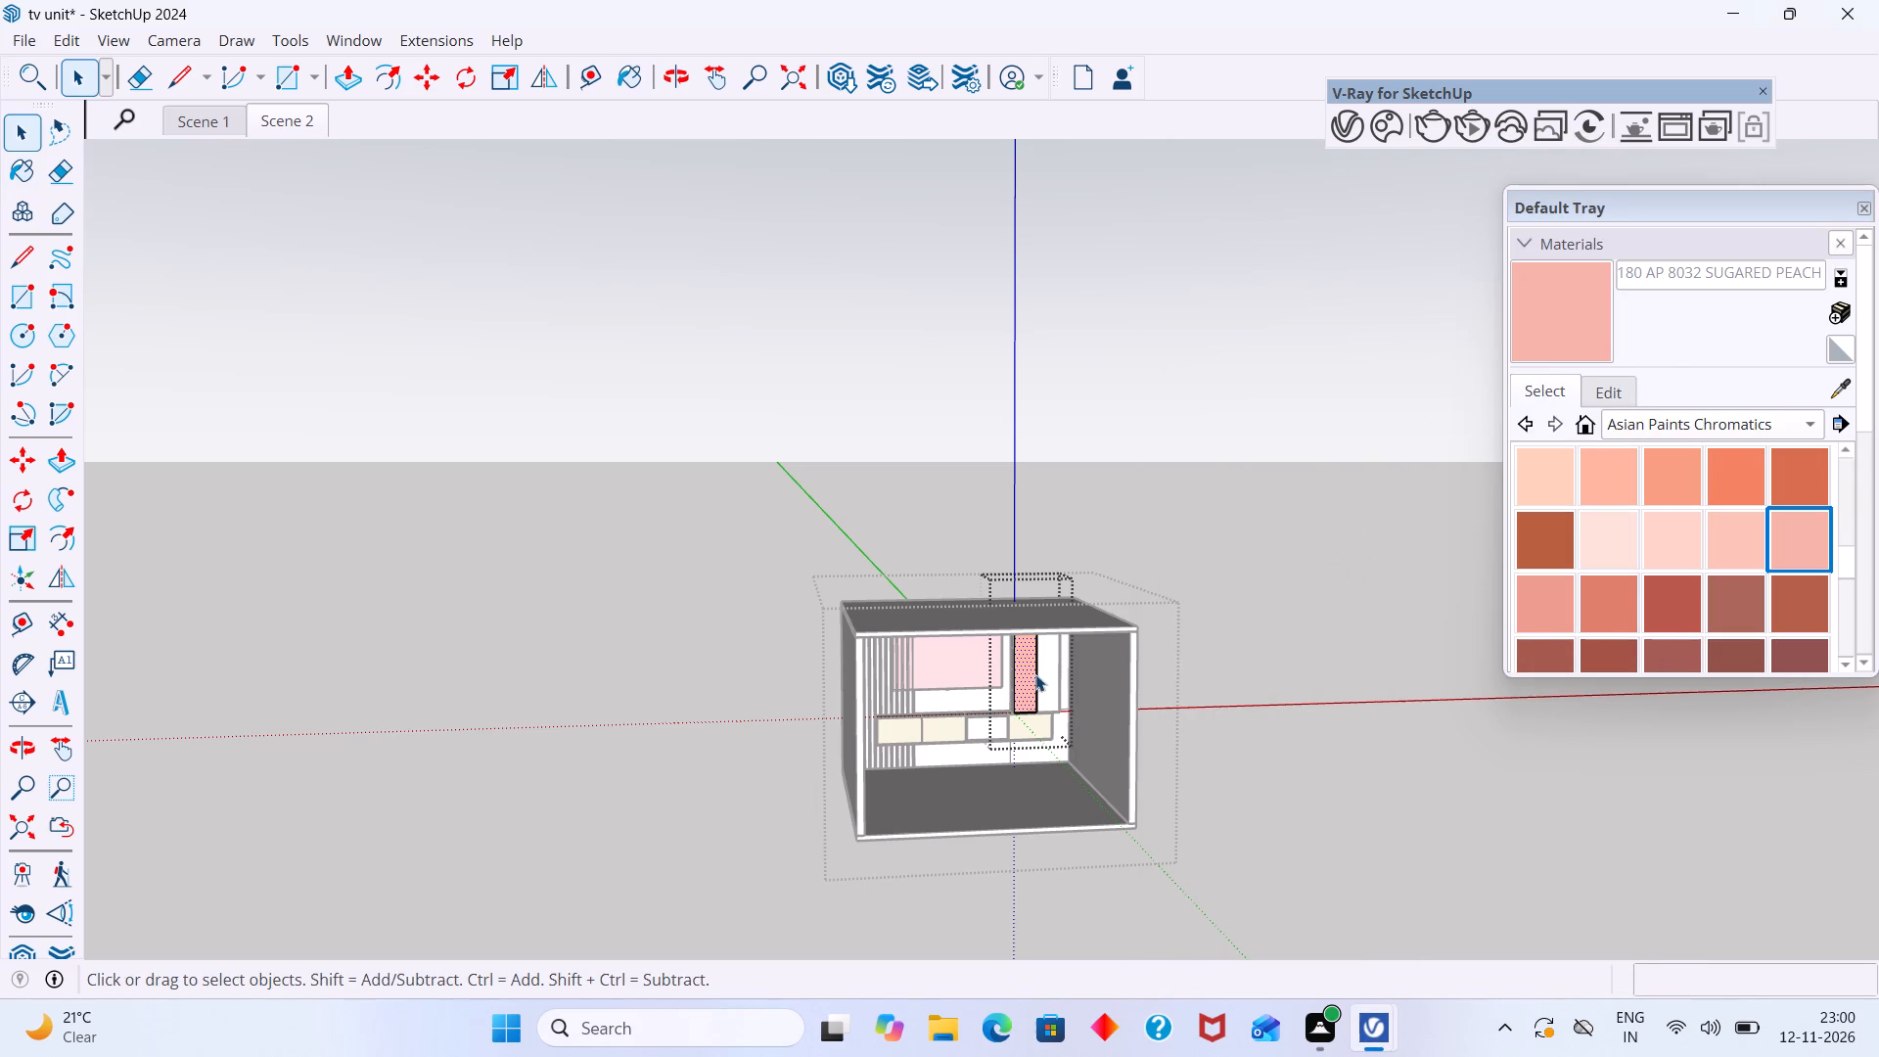
Exit the nested groups open for editing around the tall cabinet shutter, back to the whole room model.
{"action": "middle_click_drag", "start_coordinate": [944, 667], "coordinate": [874, 663]}
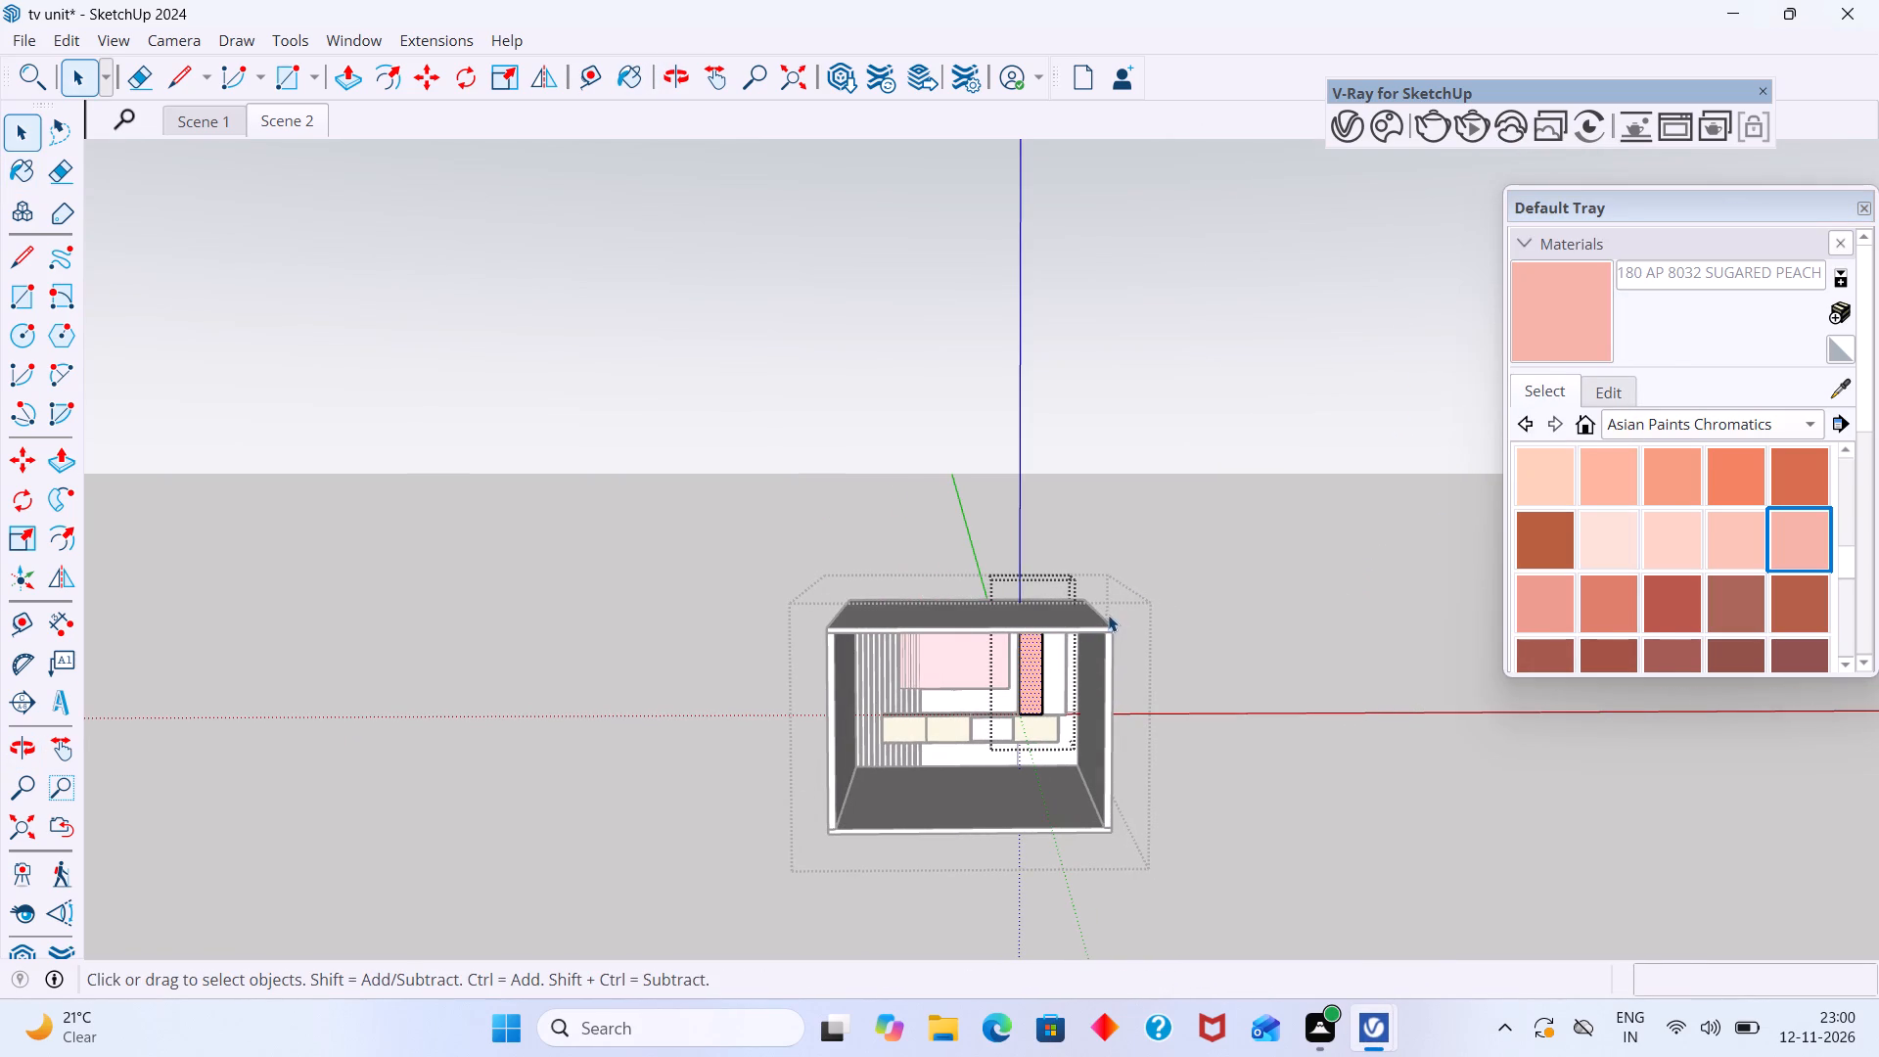
{"action": "left_click", "coordinate": [1221, 576]}
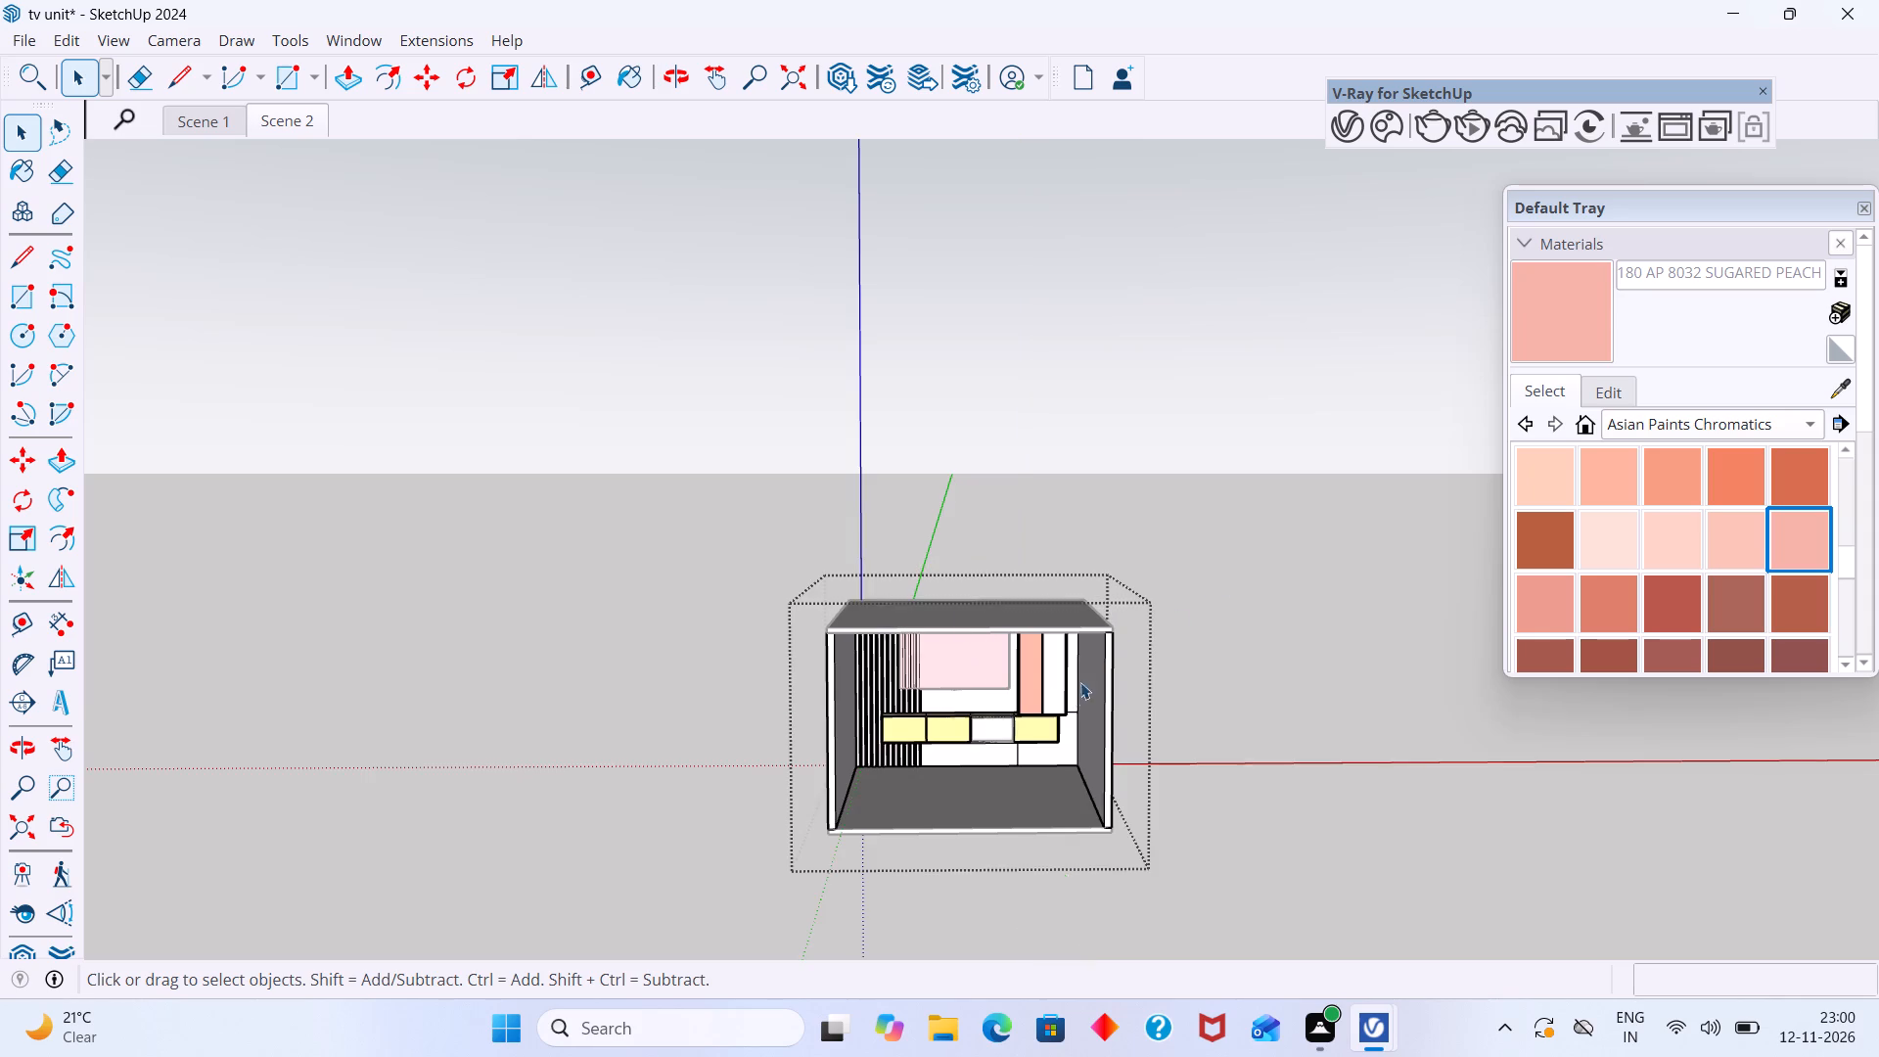
{"action": "middle_click_drag", "start_coordinate": [1061, 674], "coordinate": [974, 531], "text": "shift"}
{"action": "left_click", "coordinate": [1172, 577]}
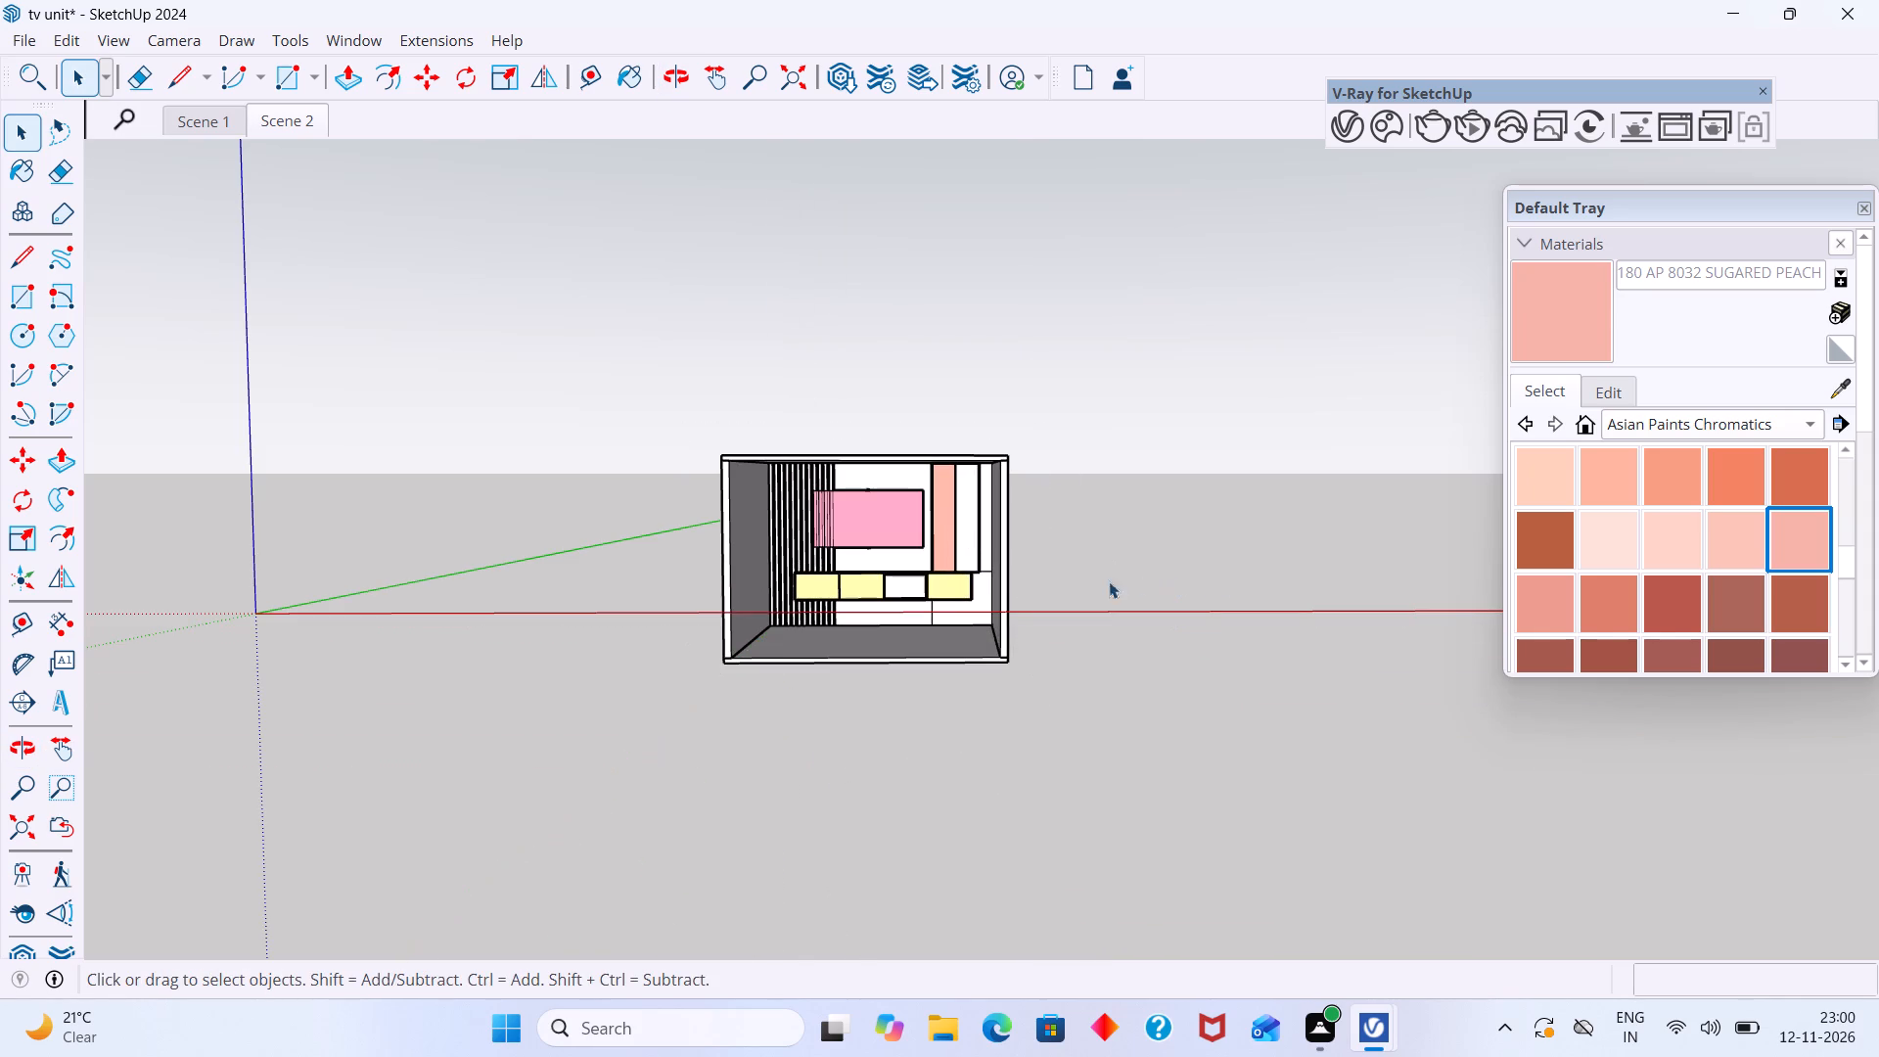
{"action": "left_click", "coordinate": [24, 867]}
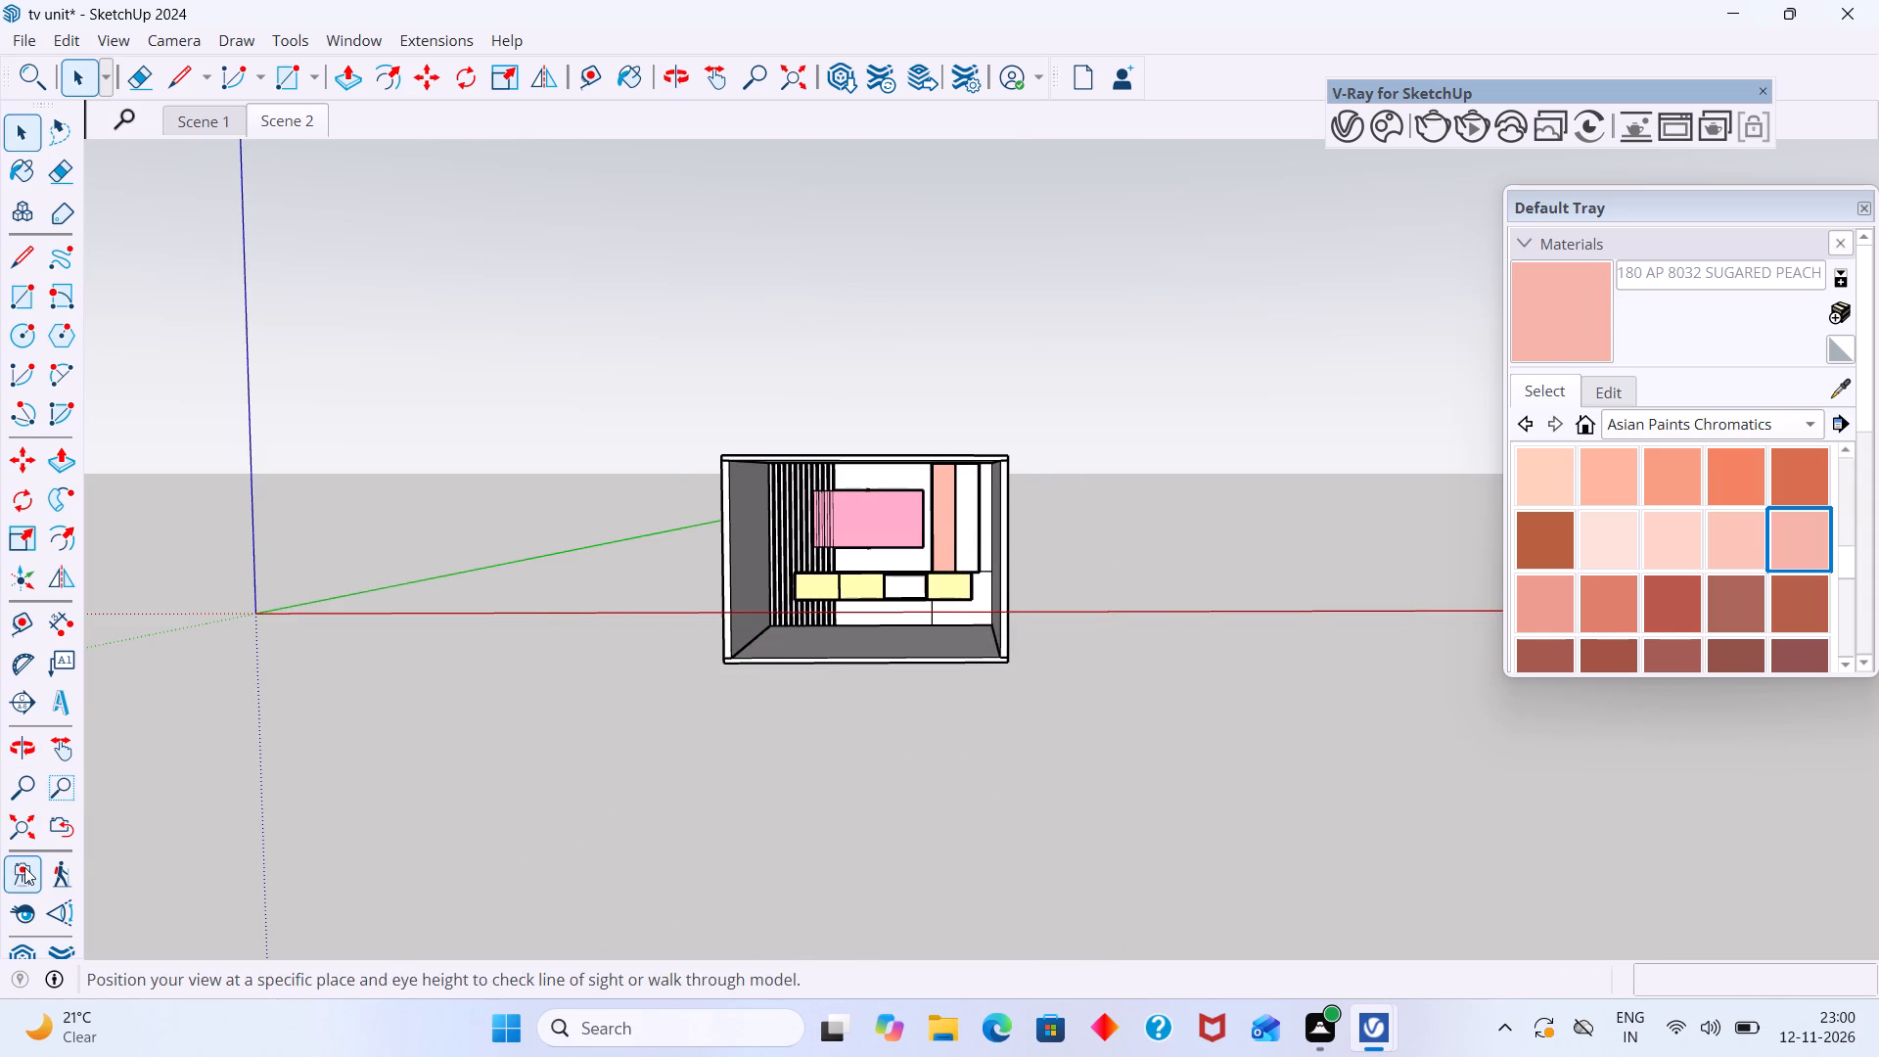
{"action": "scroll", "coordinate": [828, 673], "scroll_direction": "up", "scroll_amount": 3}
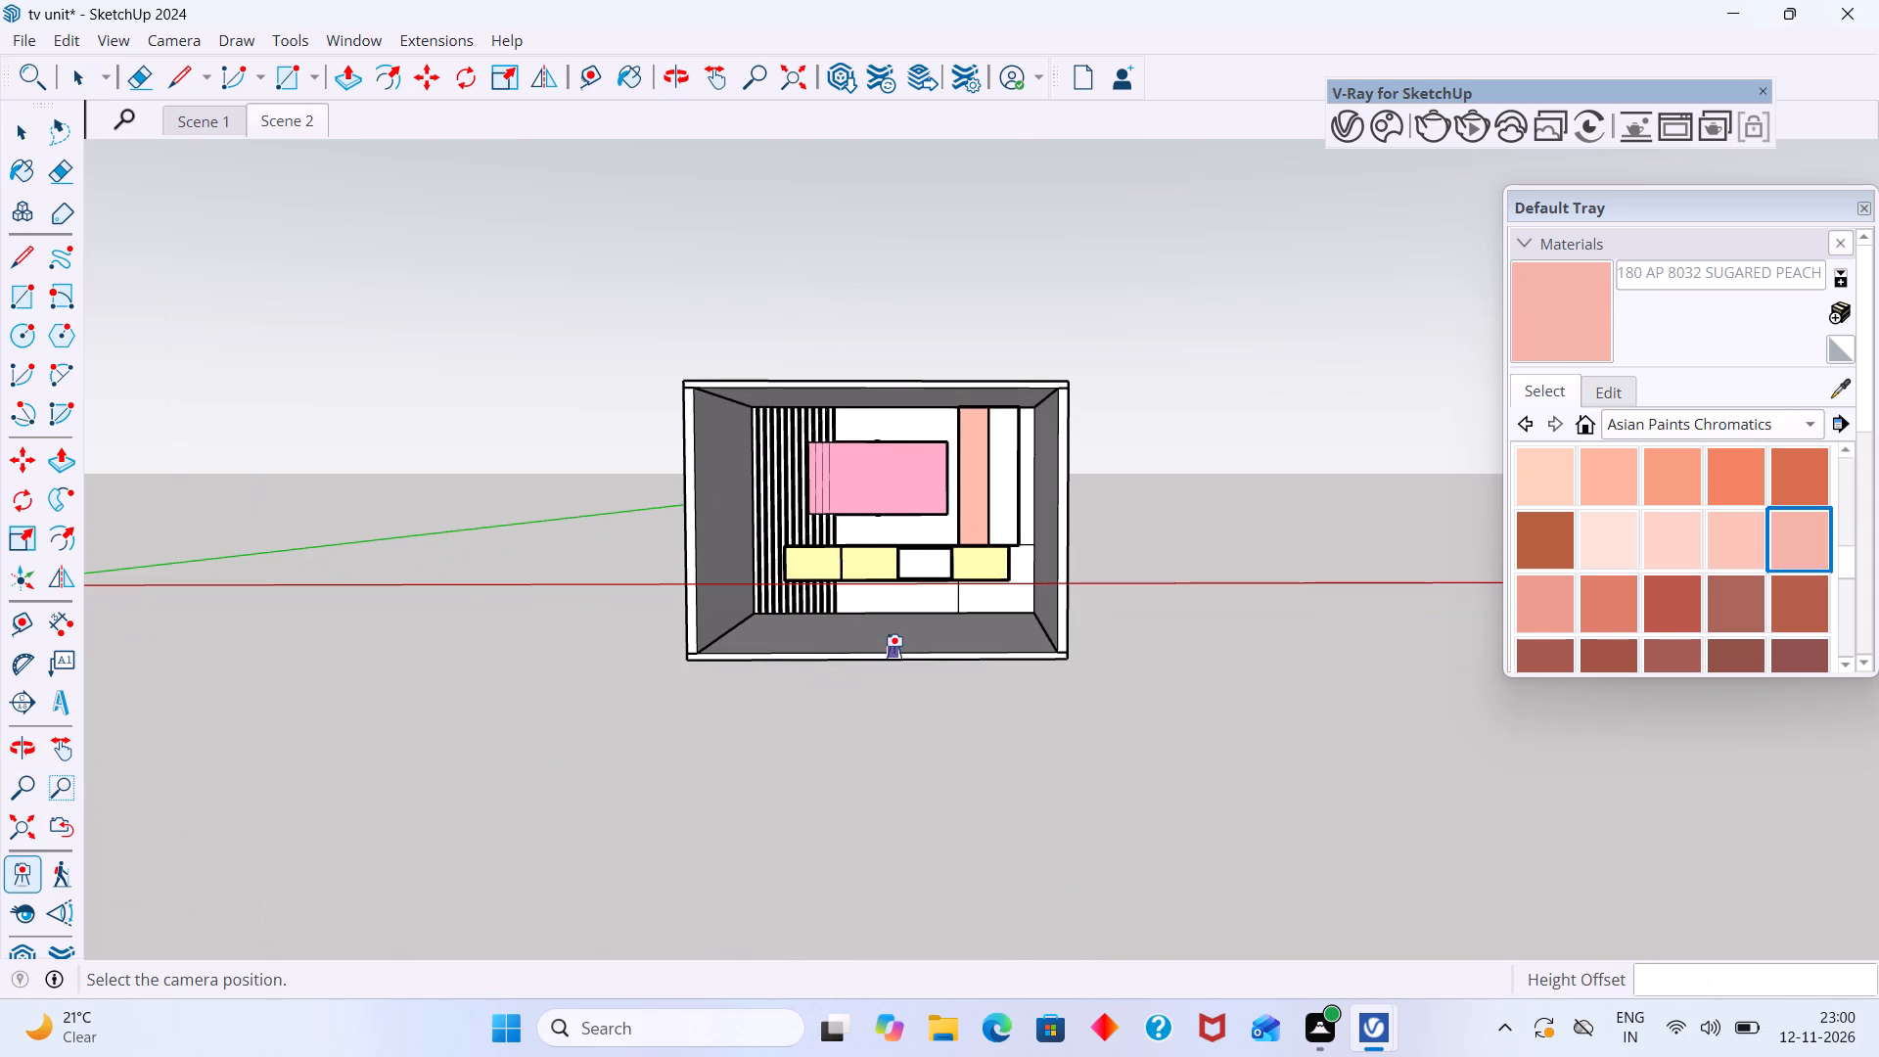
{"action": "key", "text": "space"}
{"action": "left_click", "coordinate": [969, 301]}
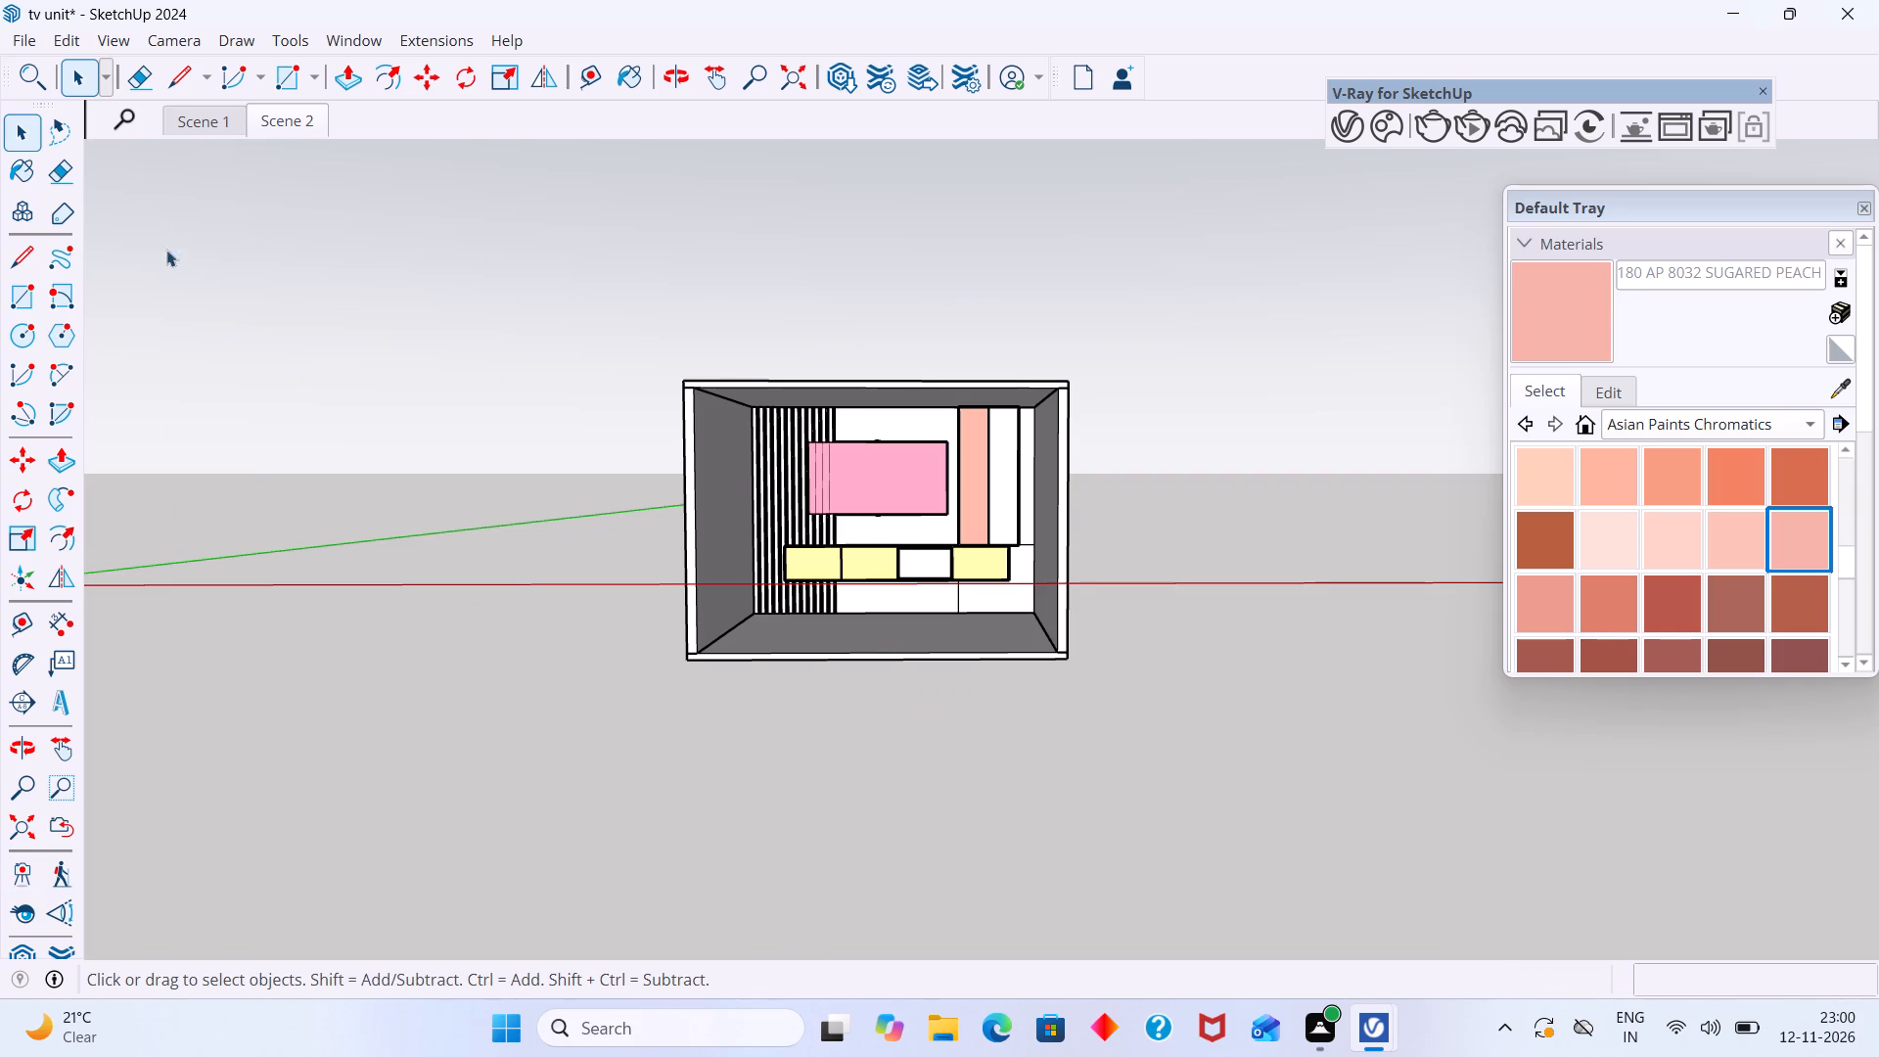
Compare the saved Scene 1 and Scene 2 views and return to Scene 1.
{"action": "left_click", "coordinate": [213, 119]}
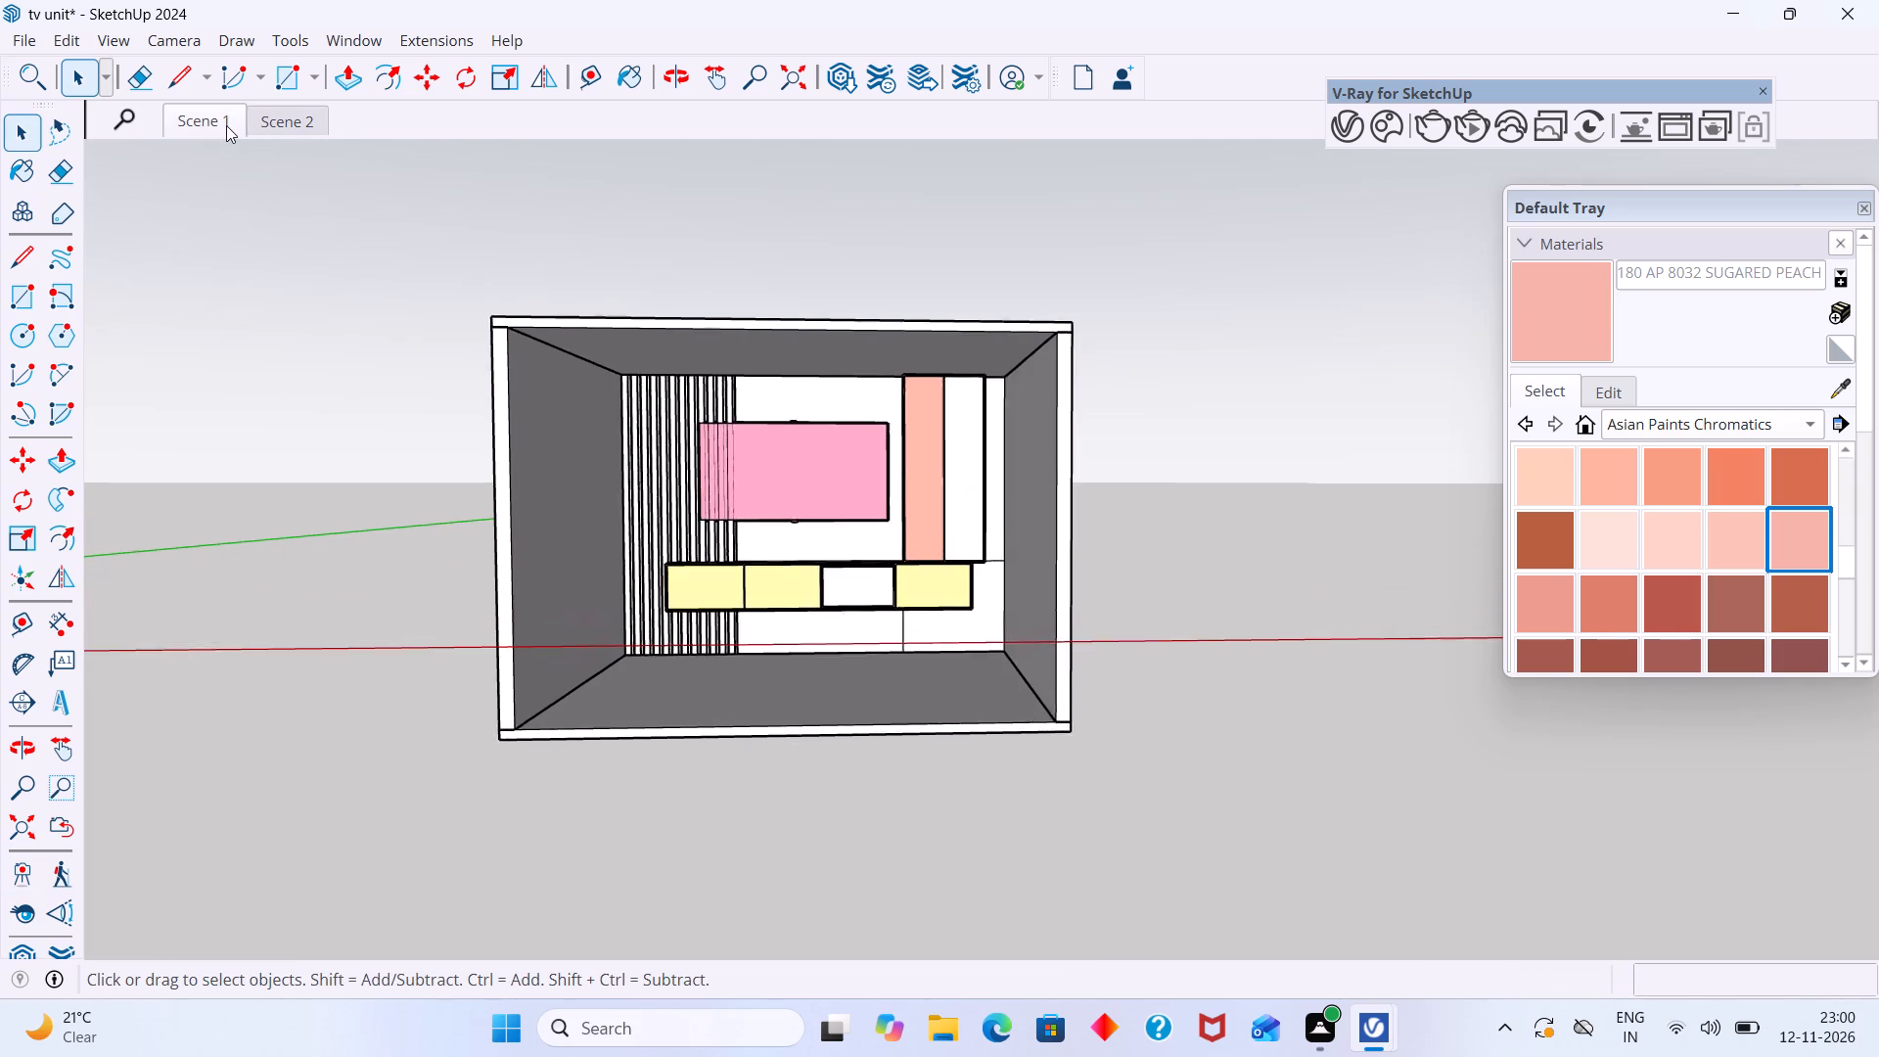
{"action": "left_click", "coordinate": [283, 116]}
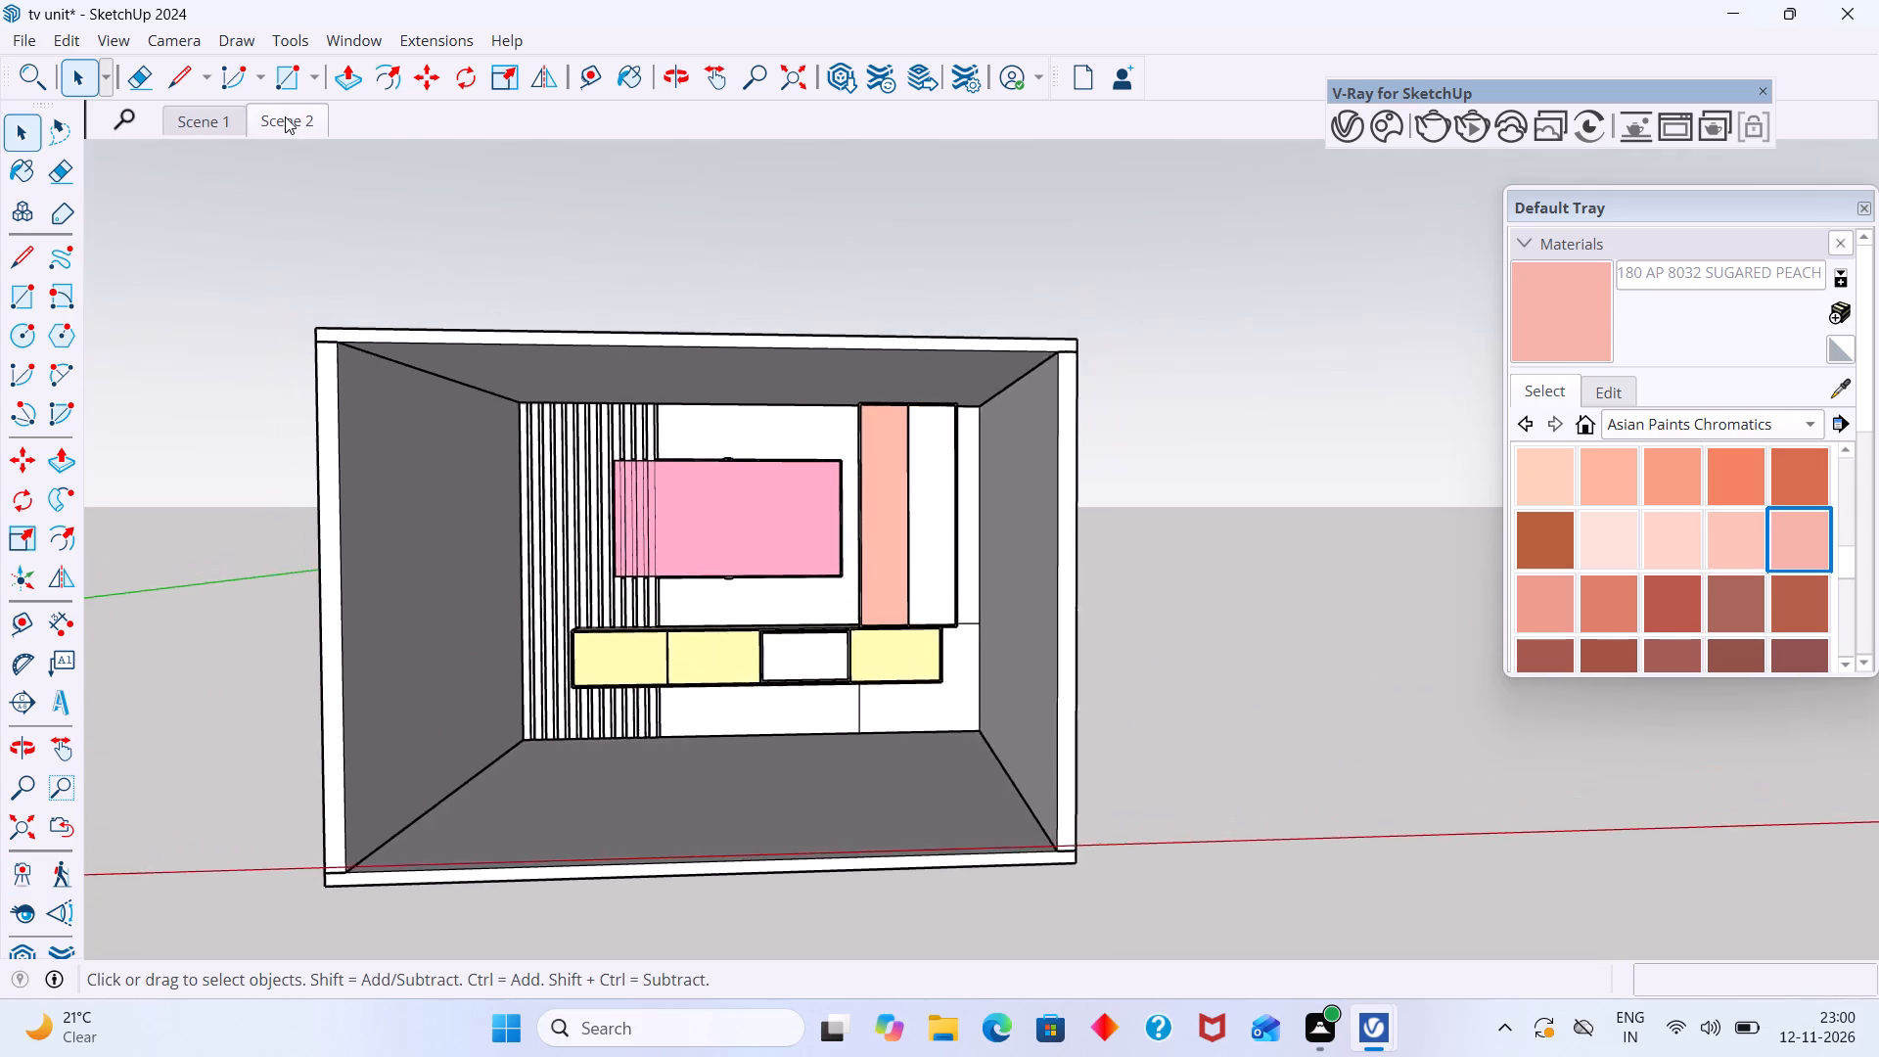
{"action": "left_click", "coordinate": [198, 115]}
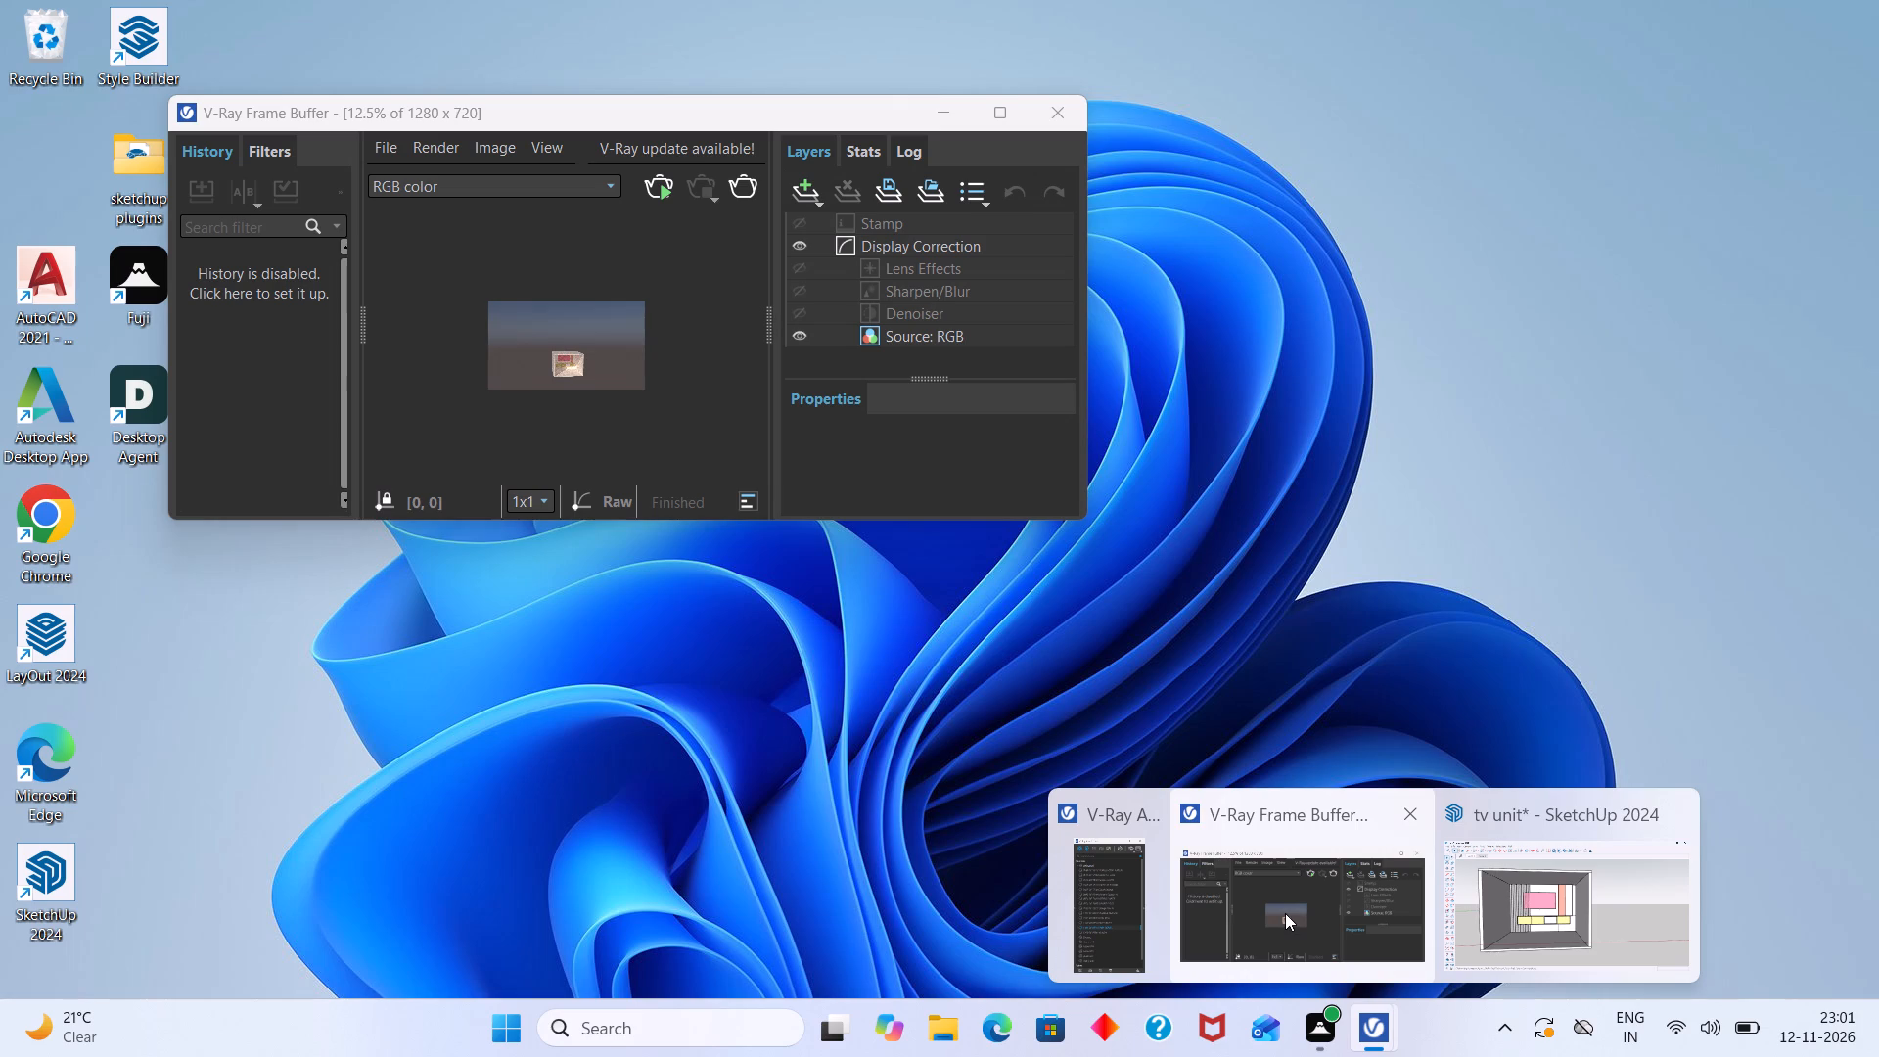
Restore the V-Ray Frame Buffer and move its window clear of the TV unit in the model view.
{"action": "left_click", "coordinate": [1285, 913]}
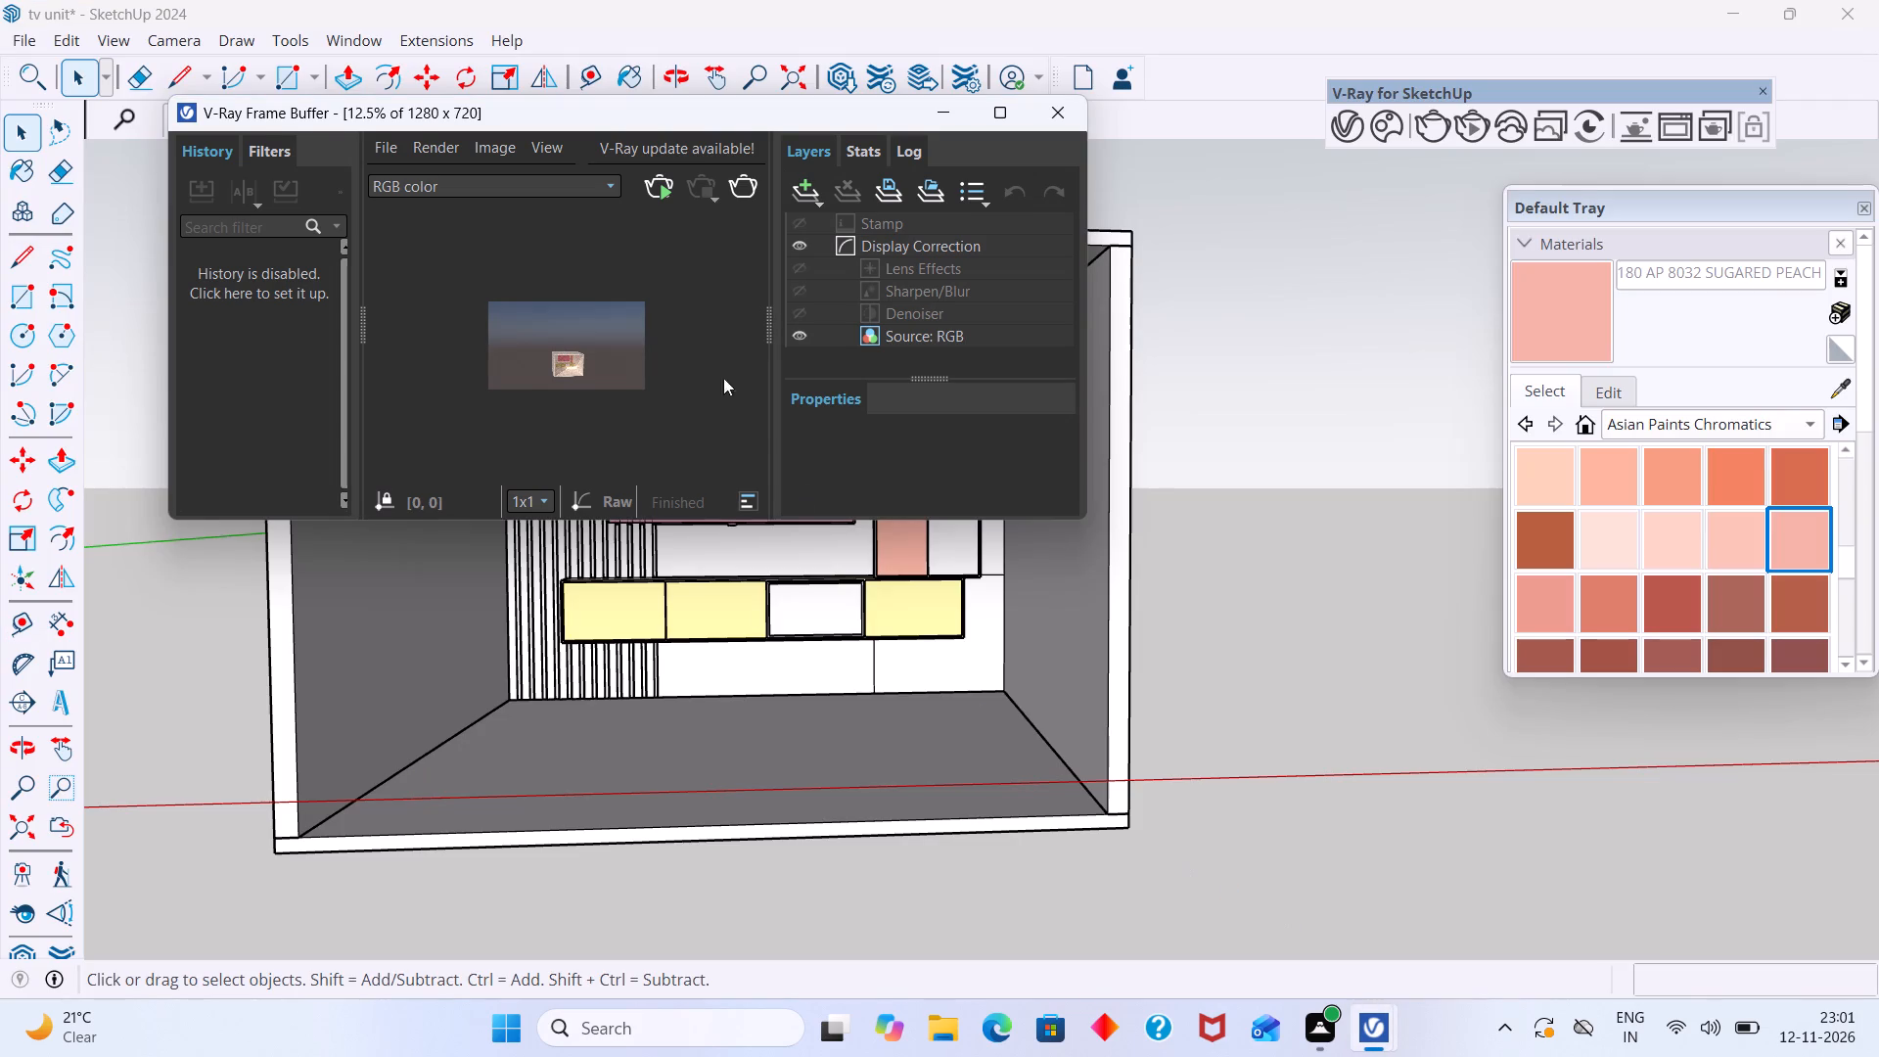
{"action": "left_click_drag", "start_coordinate": [657, 301], "coordinate": [839, 369]}
{"action": "left_click_drag", "start_coordinate": [652, 111], "coordinate": [912, 208]}
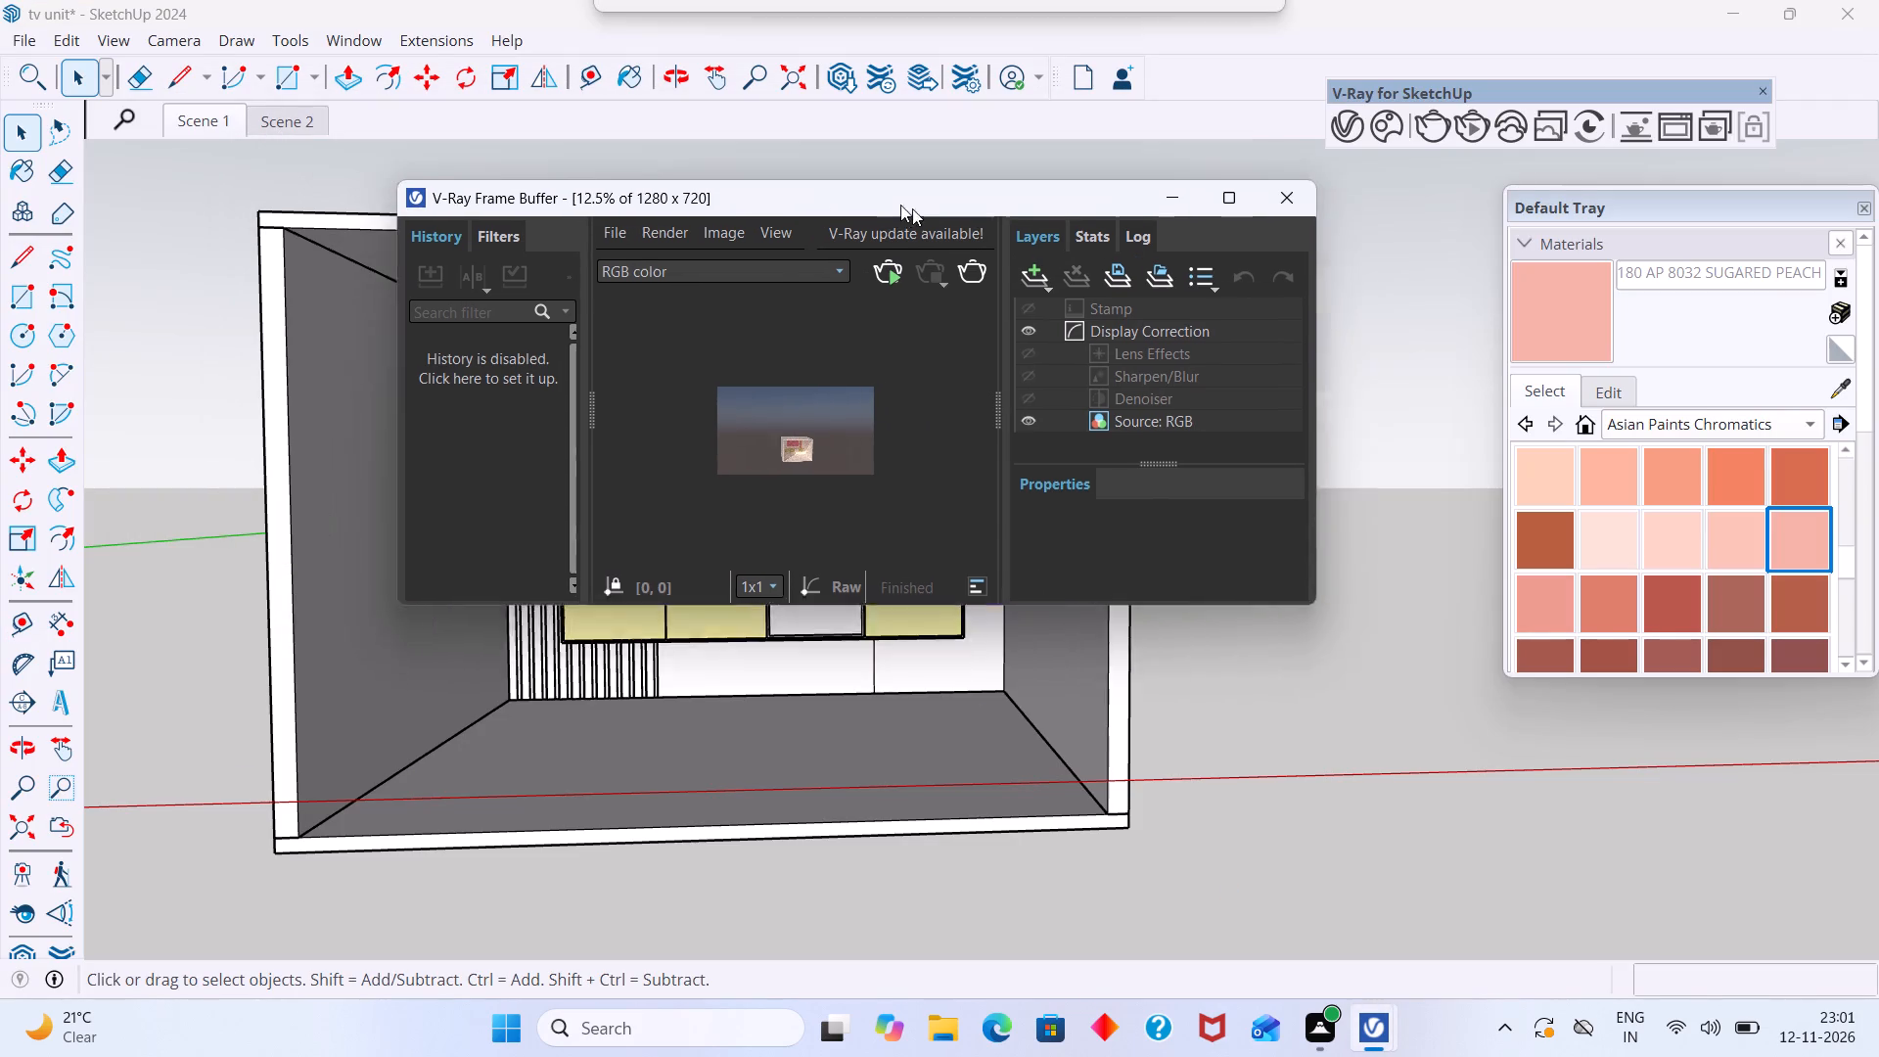
{"action": "left_click_drag", "start_coordinate": [912, 208], "coordinate": [1519, 345]}
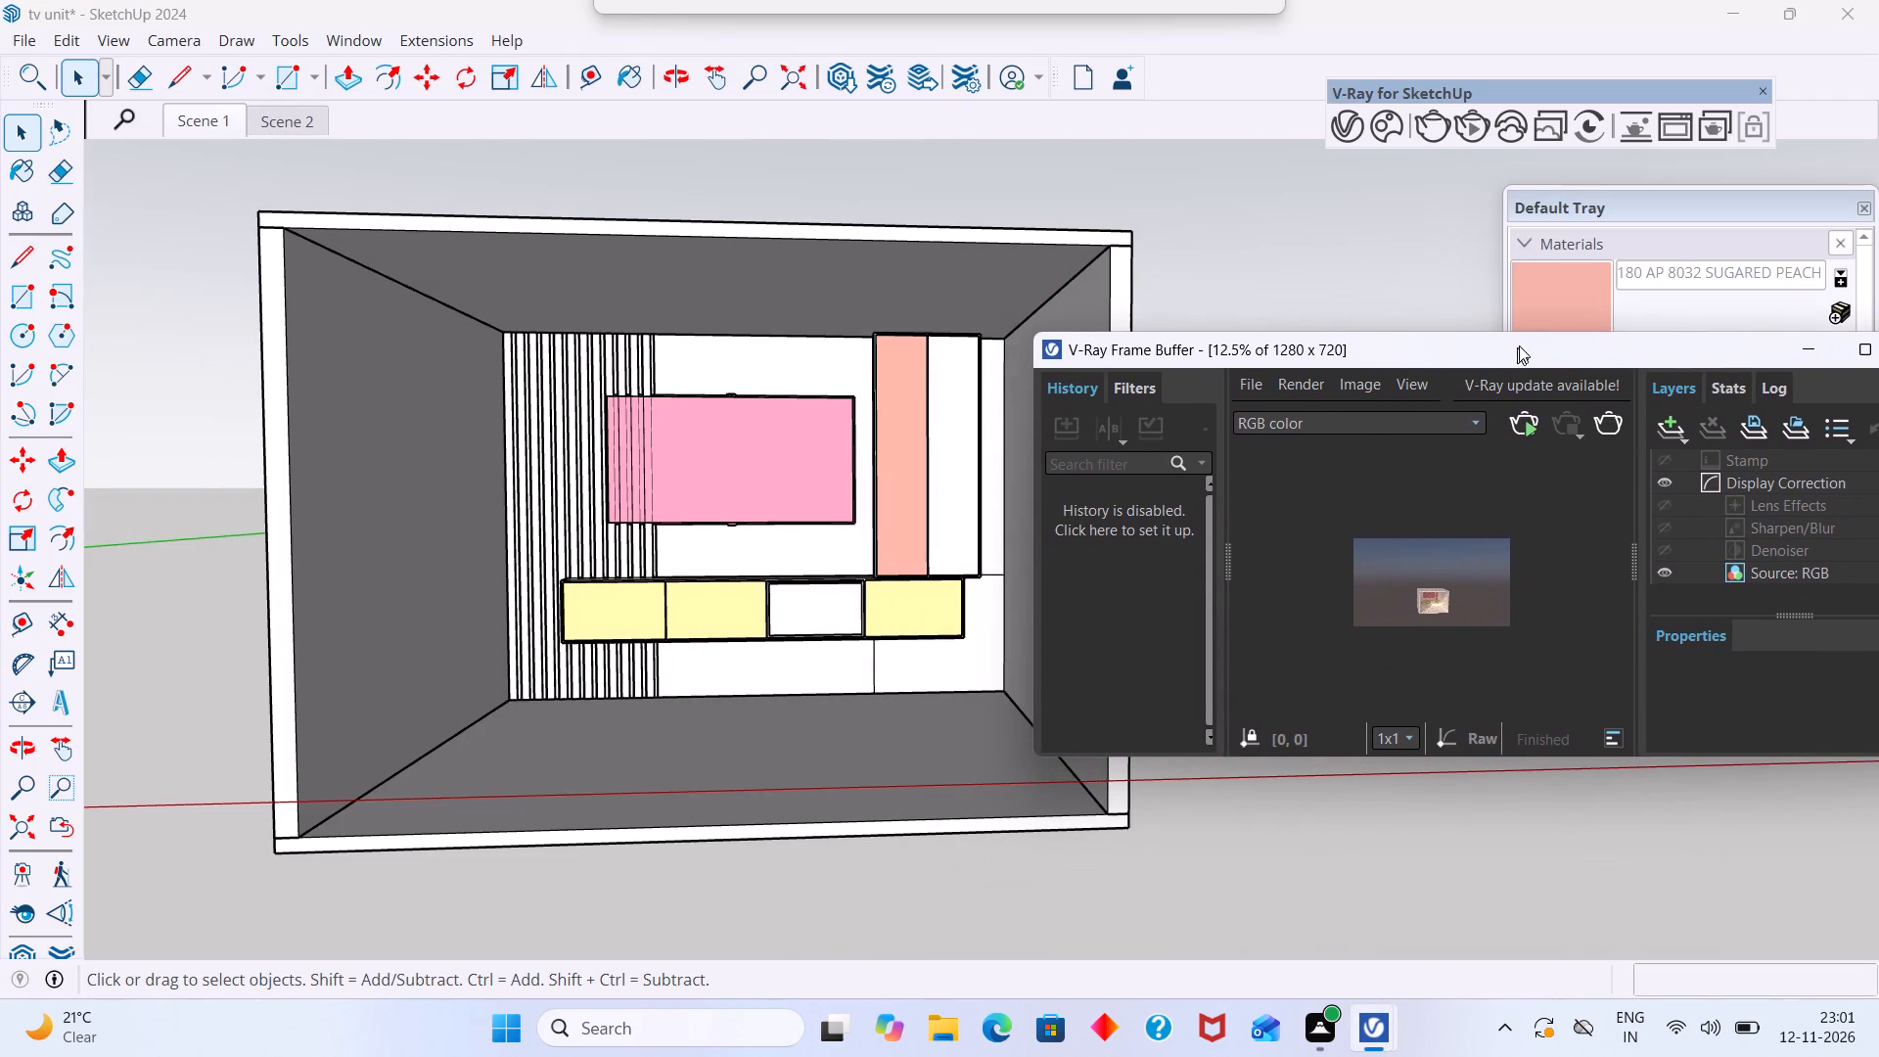
{"action": "left_click_drag", "start_coordinate": [1519, 345], "coordinate": [1545, 324]}
Examine the stopped render of the whole TV unit room in the Frame Buffer.
{"action": "scroll", "coordinate": [1545, 323], "scroll_direction": "down", "scroll_amount": 2}
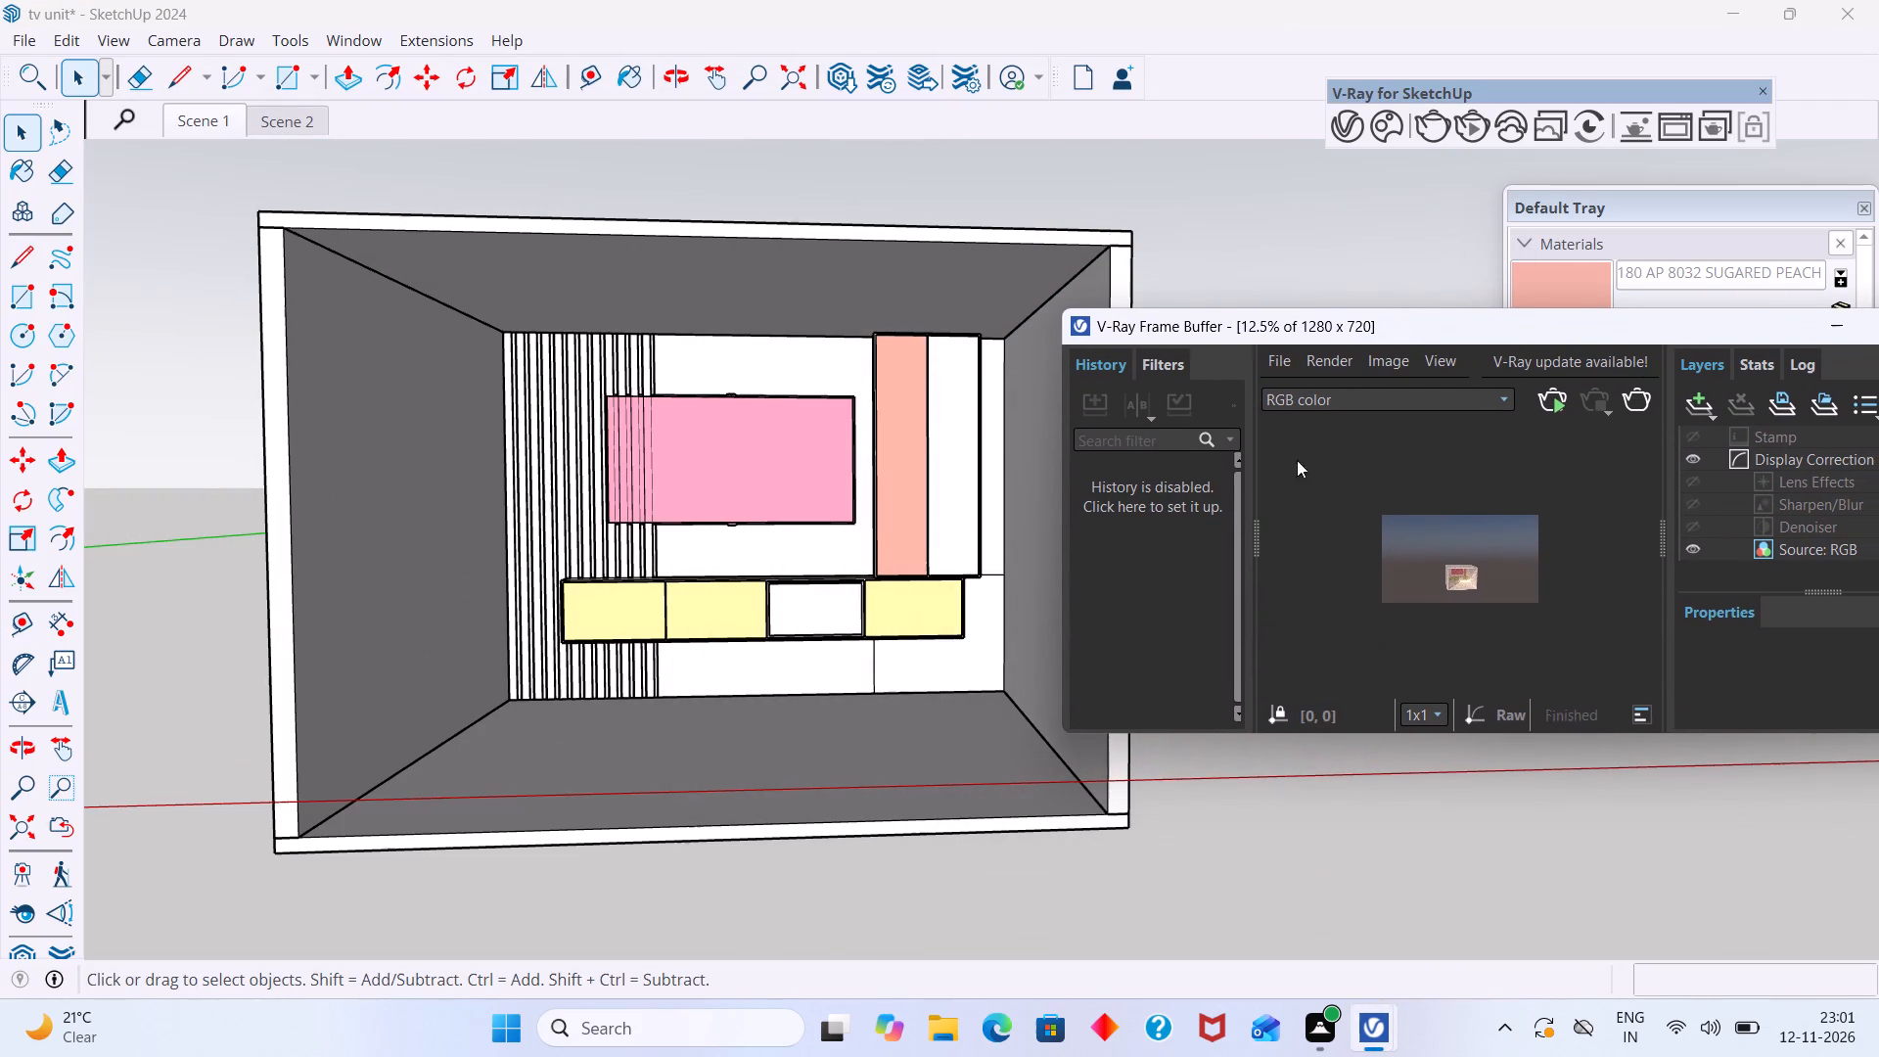
{"action": "scroll", "coordinate": [1451, 591], "scroll_direction": "up", "scroll_amount": 4}
{"action": "scroll", "coordinate": [1451, 591], "scroll_direction": "down", "scroll_amount": 2}
{"action": "middle_click_drag", "start_coordinate": [1454, 586], "coordinate": [1444, 571]}
{"action": "scroll", "coordinate": [1446, 570], "scroll_direction": "up", "scroll_amount": 2}
{"action": "scroll", "coordinate": [1452, 574], "scroll_direction": "down", "scroll_amount": 1}
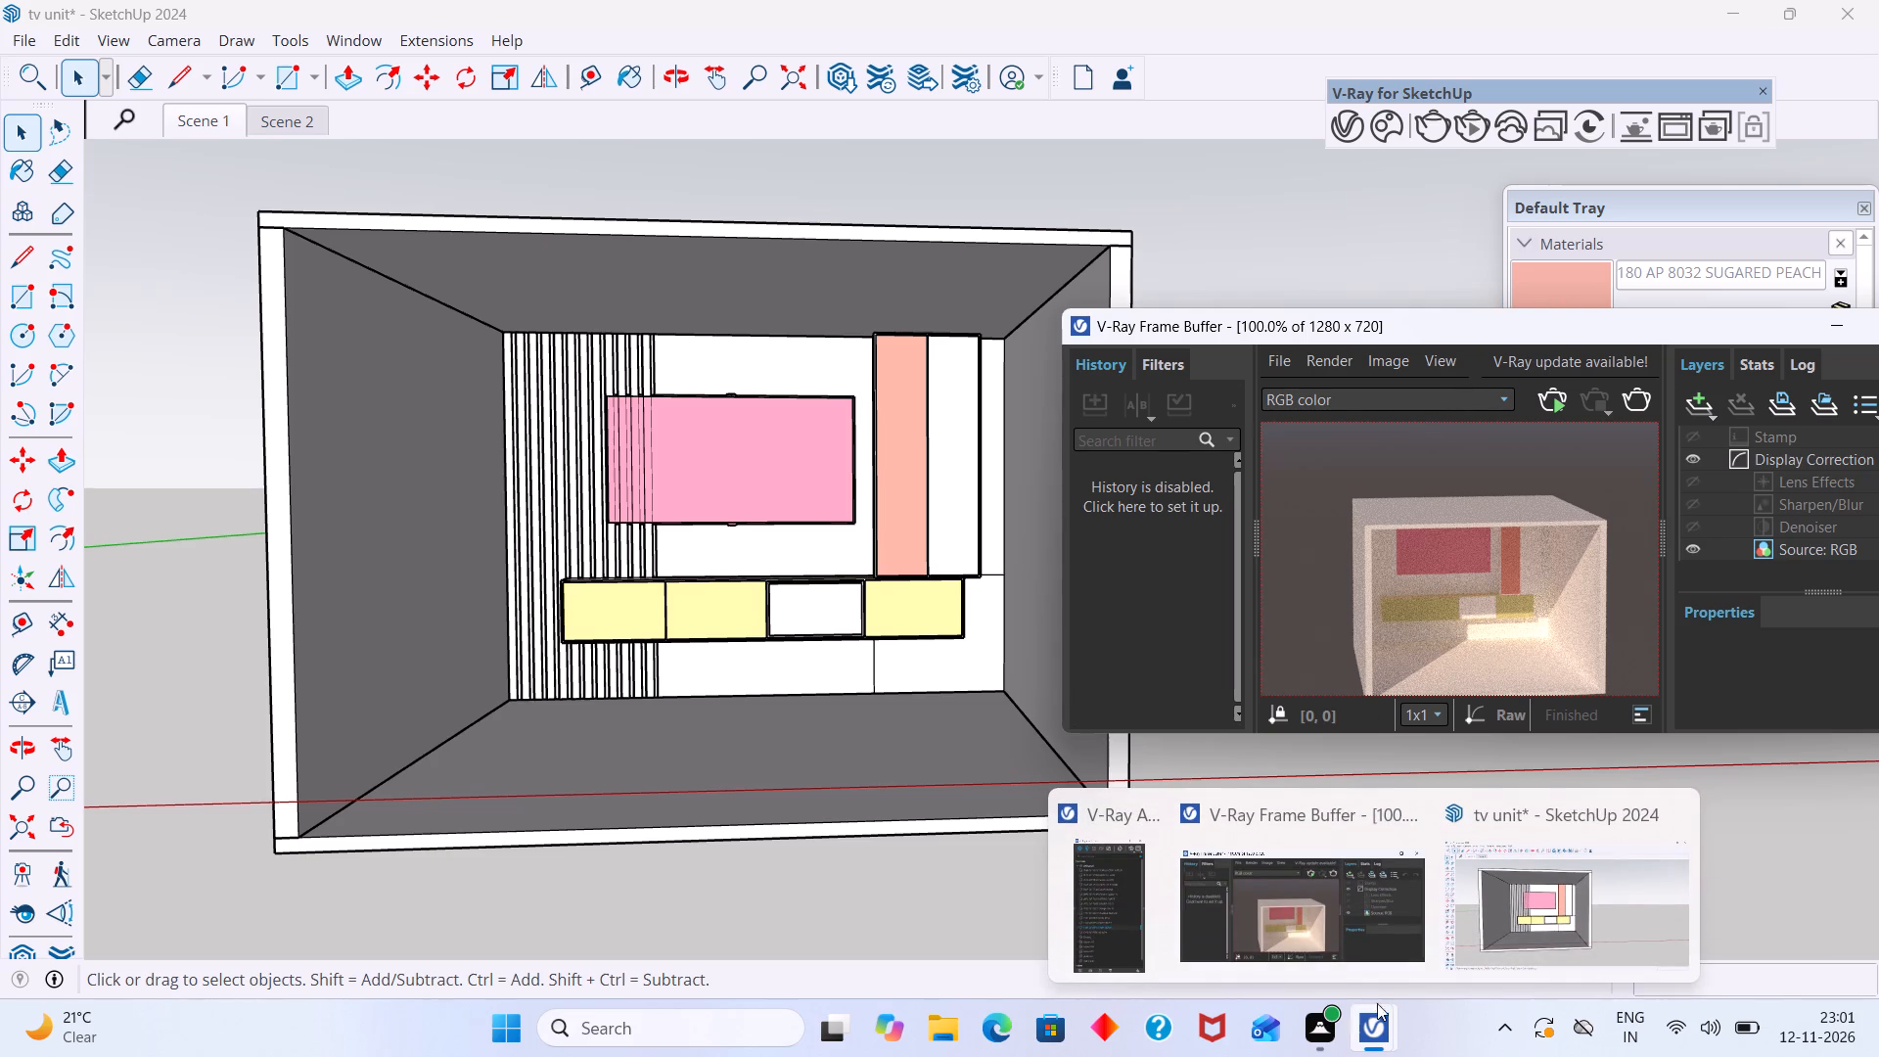
Restore the minimised V-Ray Asset Editor.
{"action": "left_click", "coordinate": [1139, 914]}
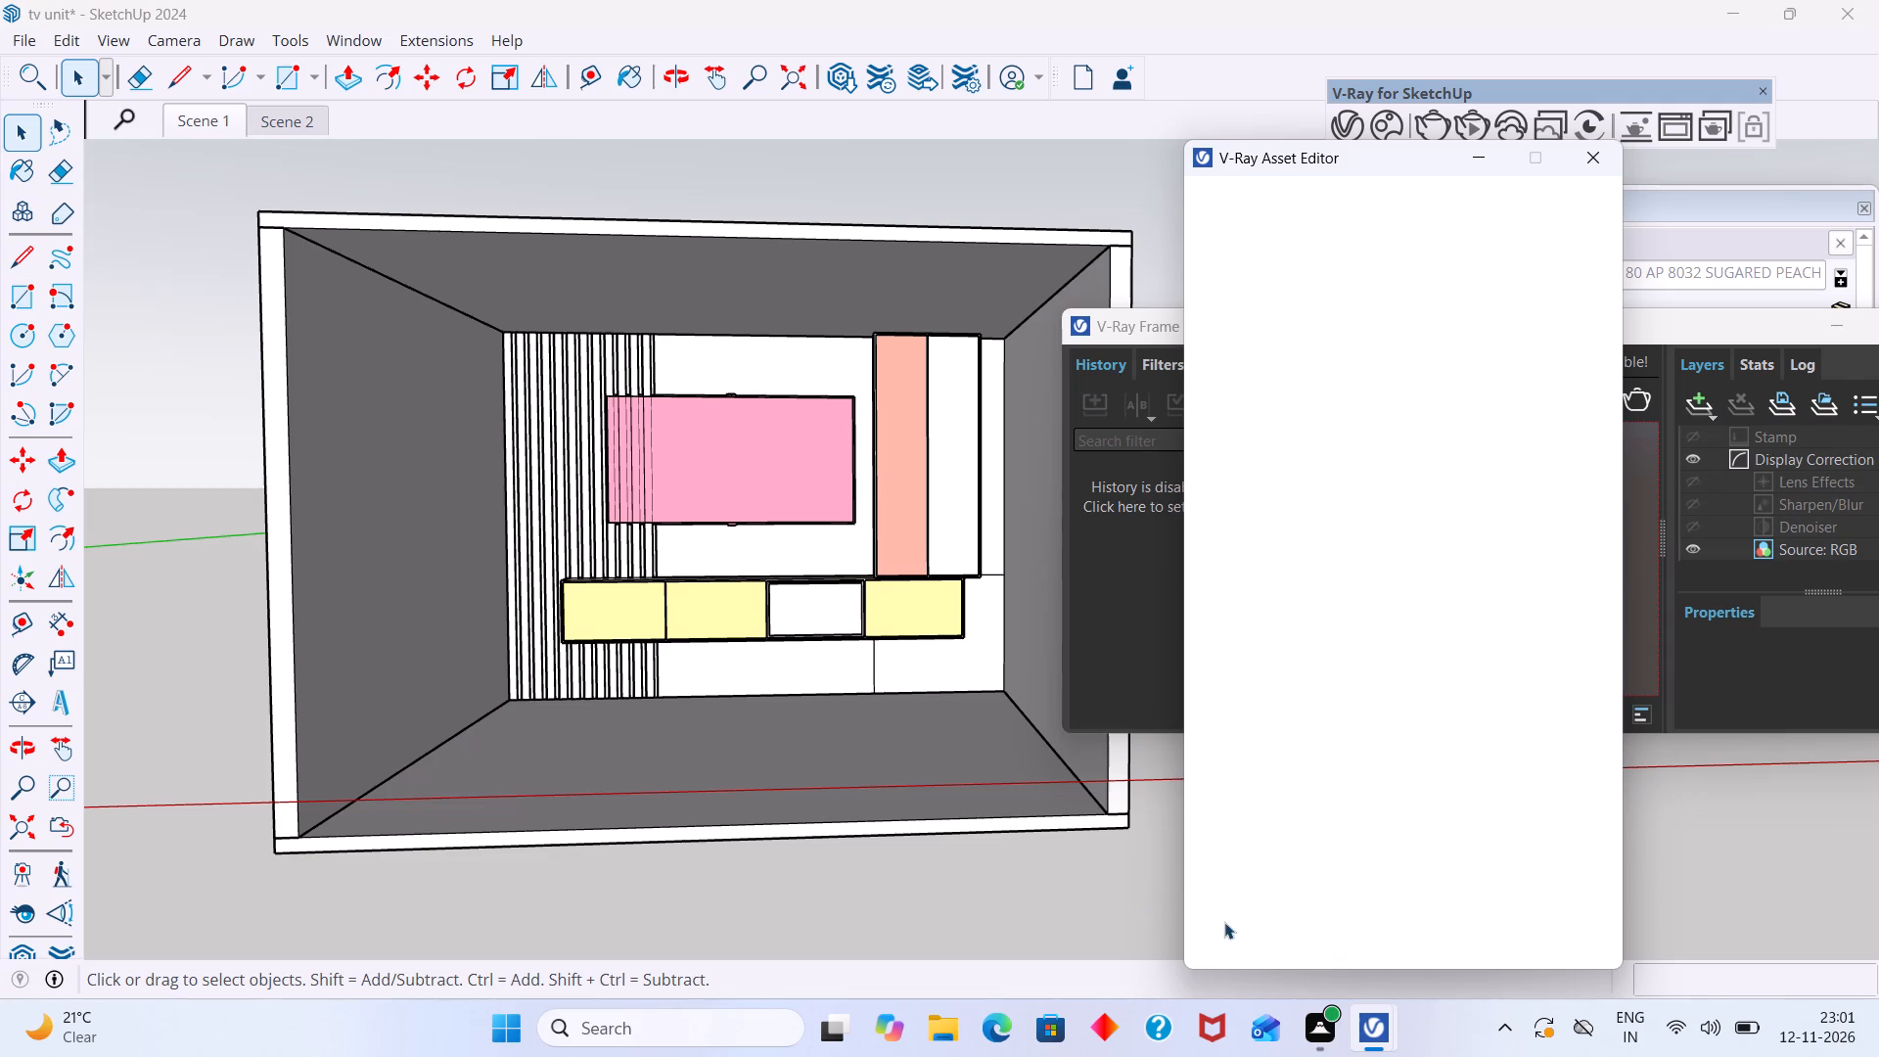
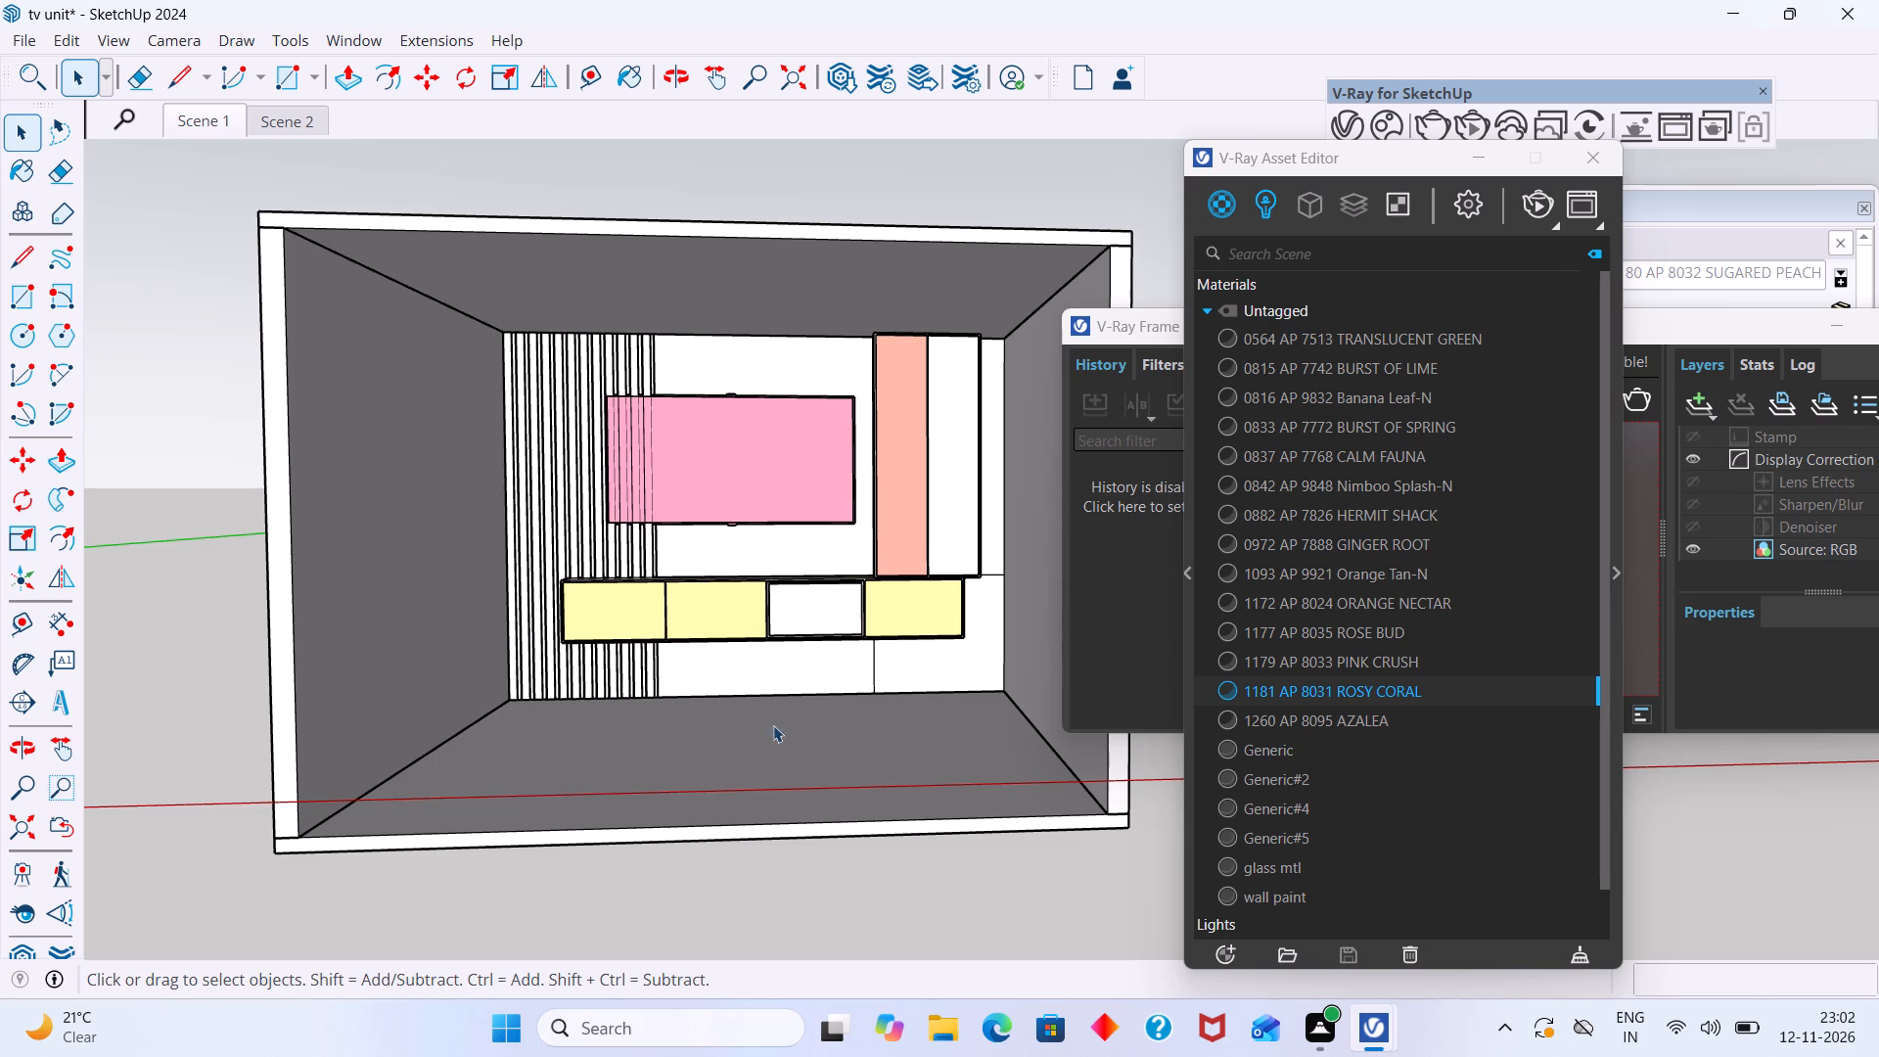
Set the SunLight intensity to 1 in the V-Ray lights list.
{"action": "left_click", "coordinate": [1268, 219]}
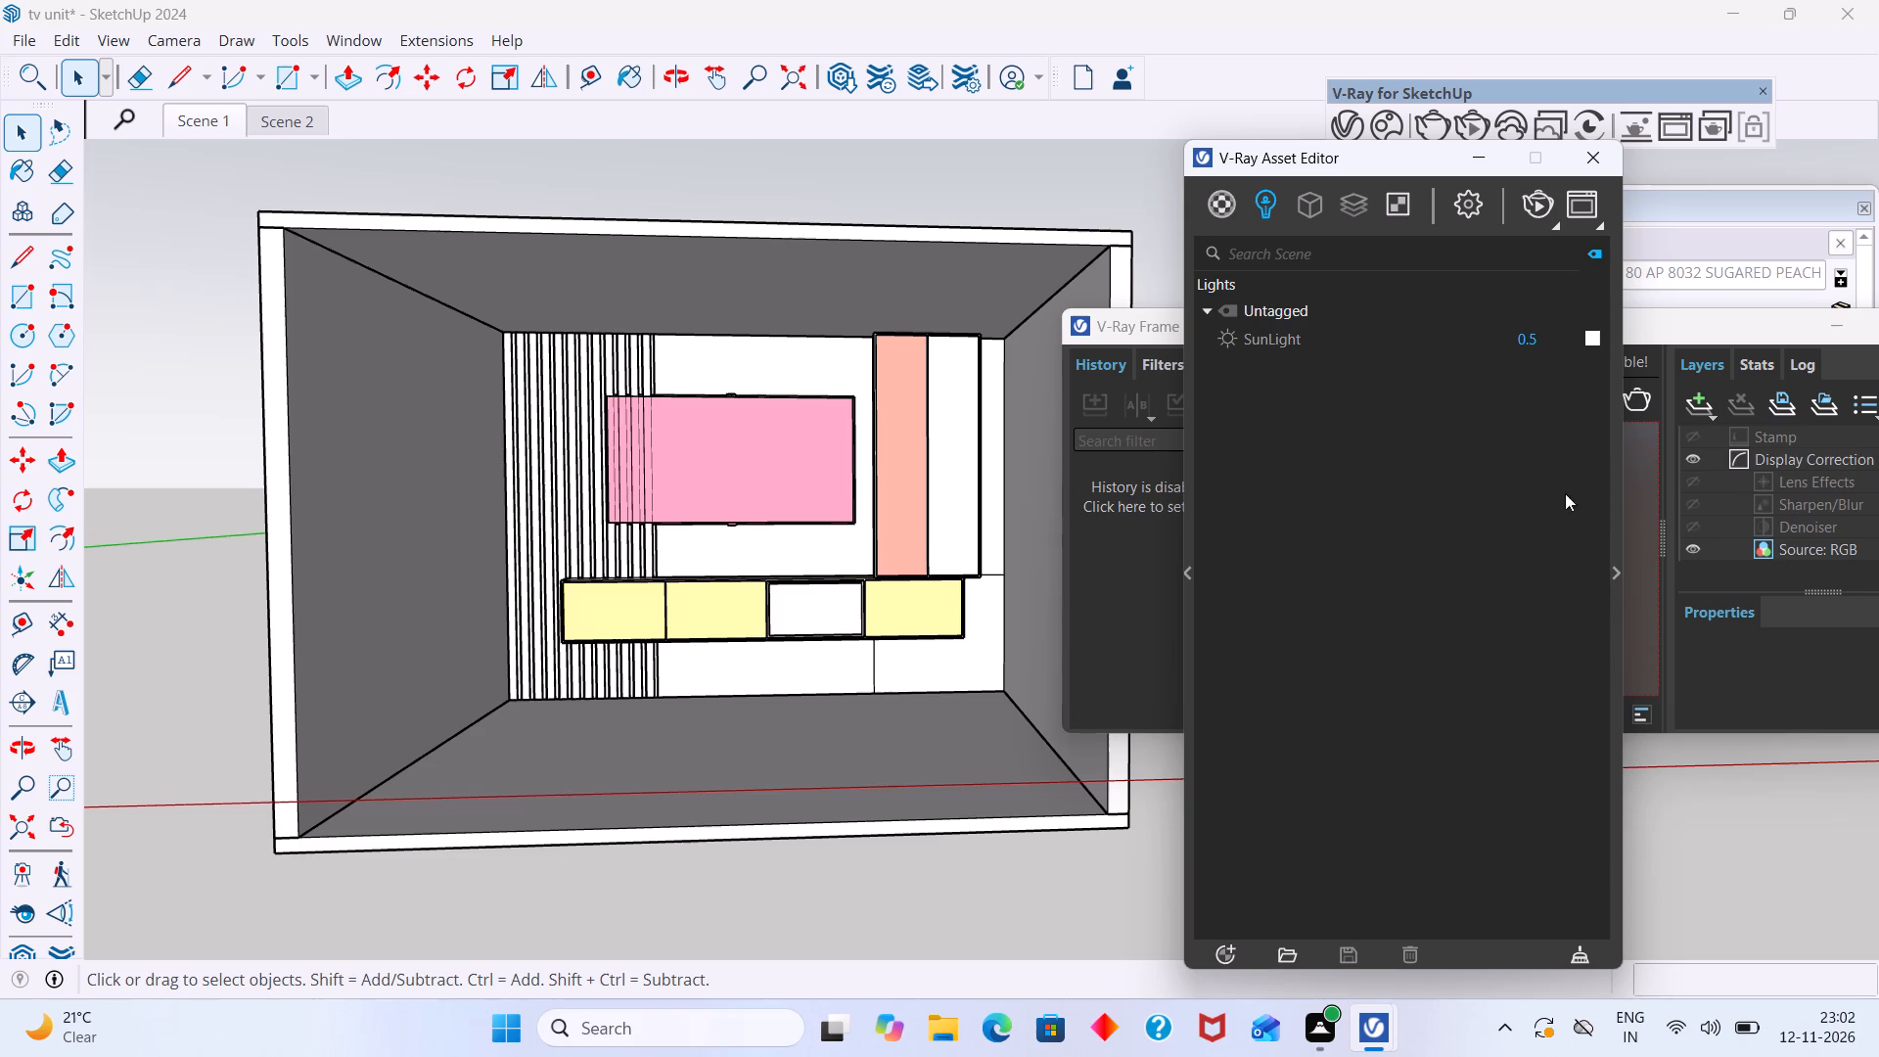
{"action": "left_click", "coordinate": [1540, 336]}
{"action": "key", "text": "BackSpace"}
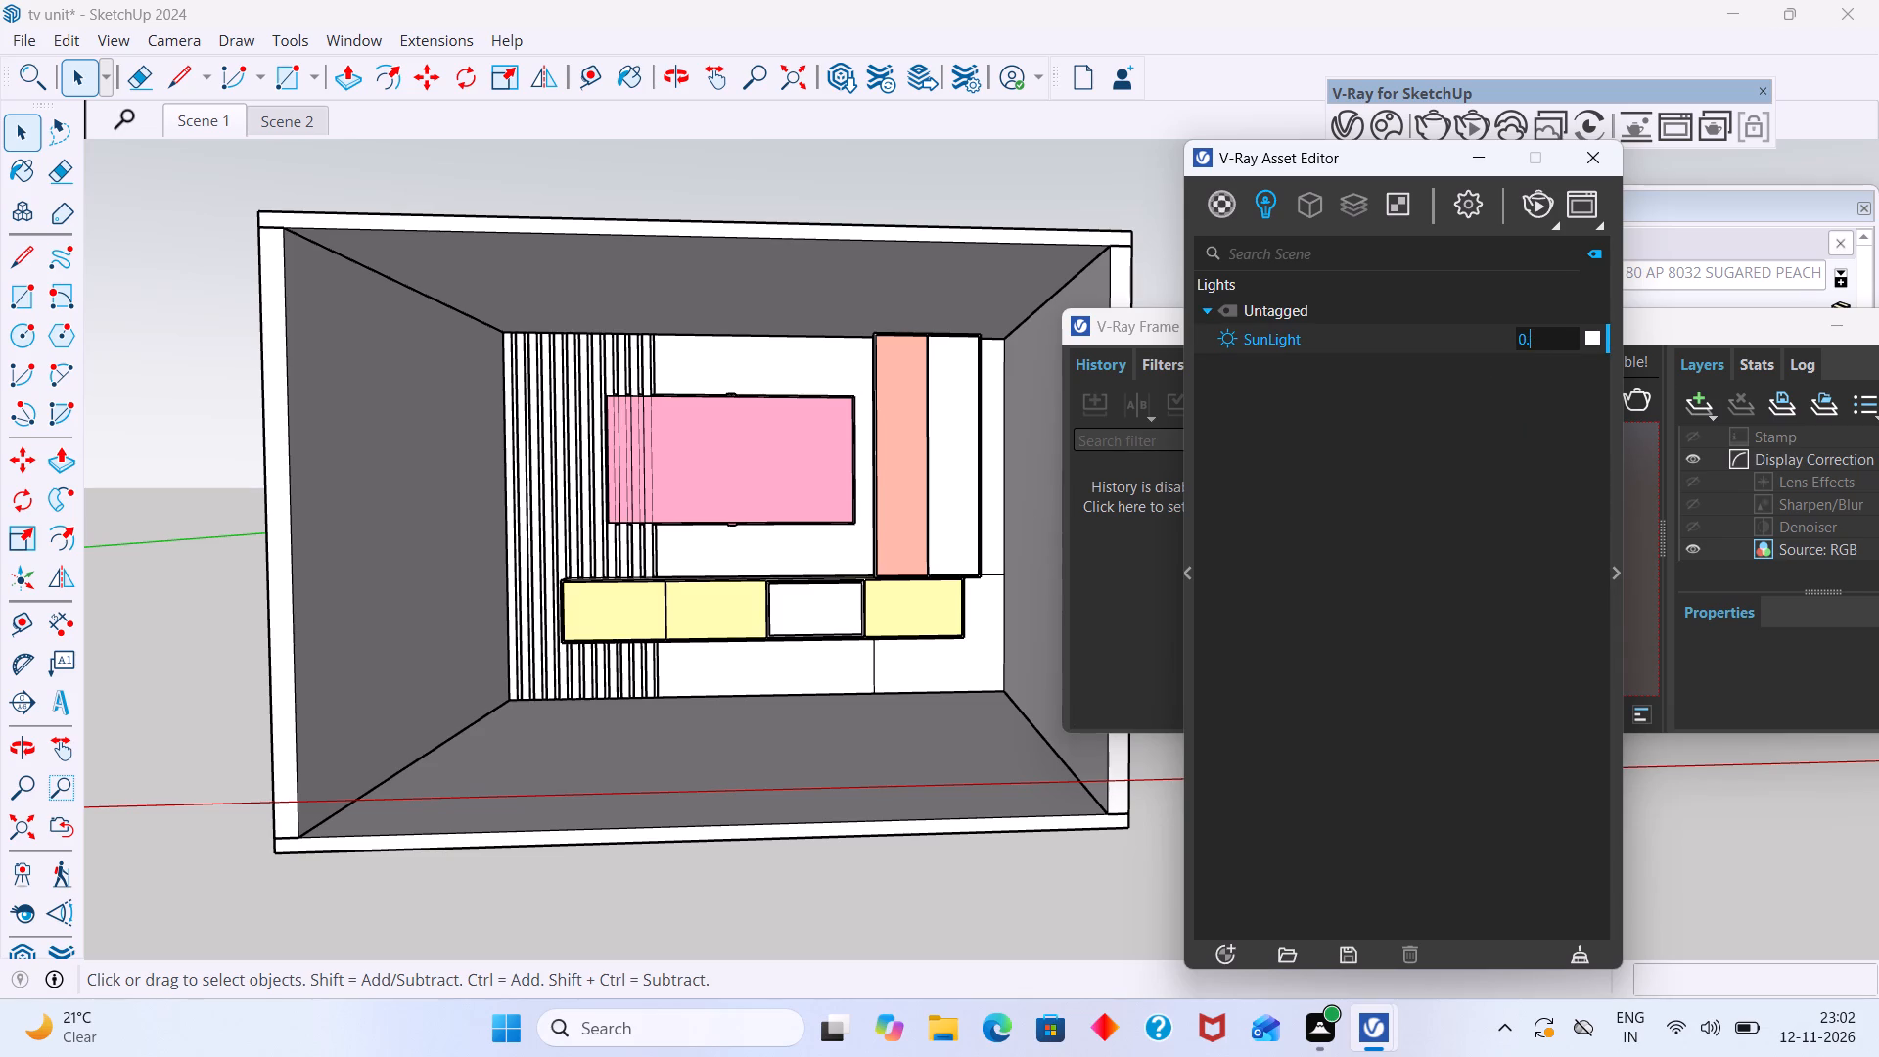
{"action": "key", "text": "BackSpace"}
{"action": "key", "text": "BackSpace"}
{"action": "key", "text": "1"}
{"action": "left_click", "coordinate": [1263, 673]}
{"action": "right_click", "coordinate": [1408, 338]}
{"action": "left_click", "coordinate": [1316, 538]}
{"action": "left_click", "coordinate": [1150, 833]}
Move the V-Ray Asset Editor clear of the Frame Buffer and expand the SunLight's settings.
{"action": "left_click_drag", "start_coordinate": [1335, 271], "coordinate": [1226, 304]}
{"action": "left_click_drag", "start_coordinate": [1226, 304], "coordinate": [1232, 306]}
{"action": "left_click_drag", "start_coordinate": [1345, 164], "coordinate": [419, 121]}
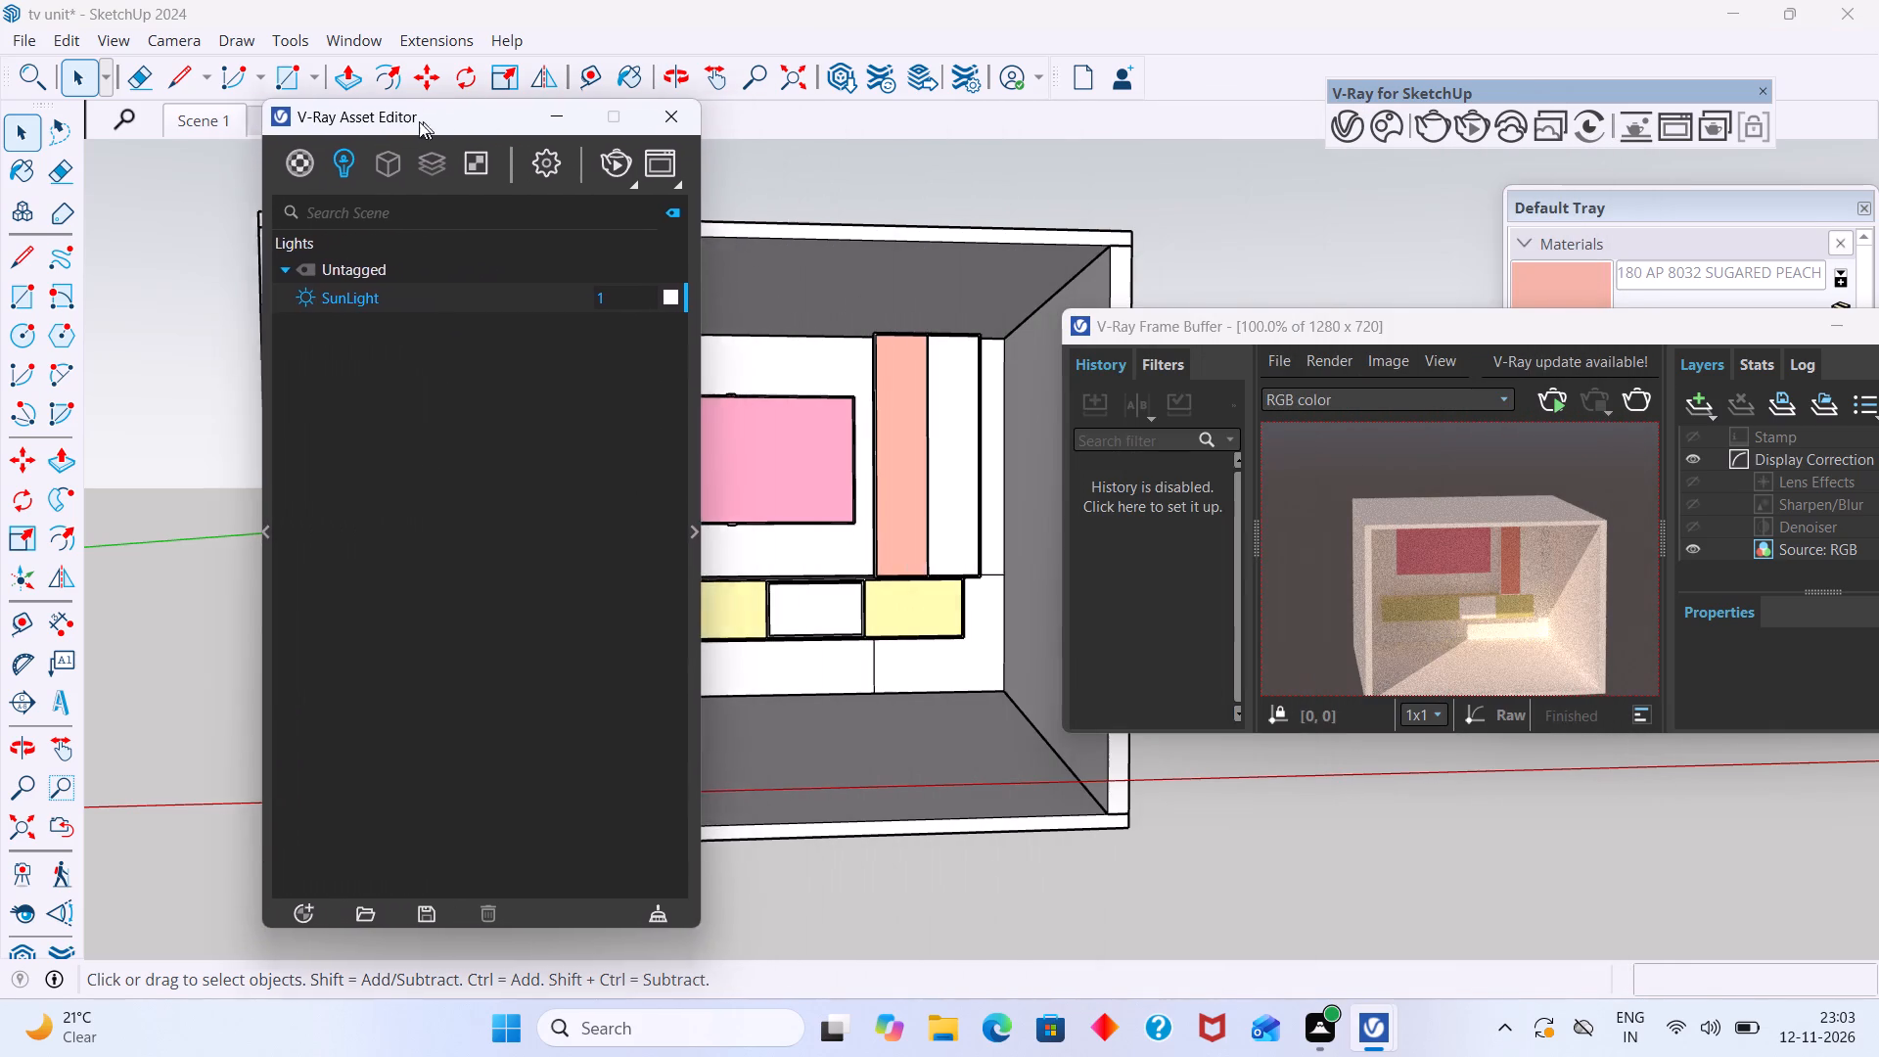
{"action": "left_click_drag", "start_coordinate": [419, 121], "coordinate": [140, 162]}
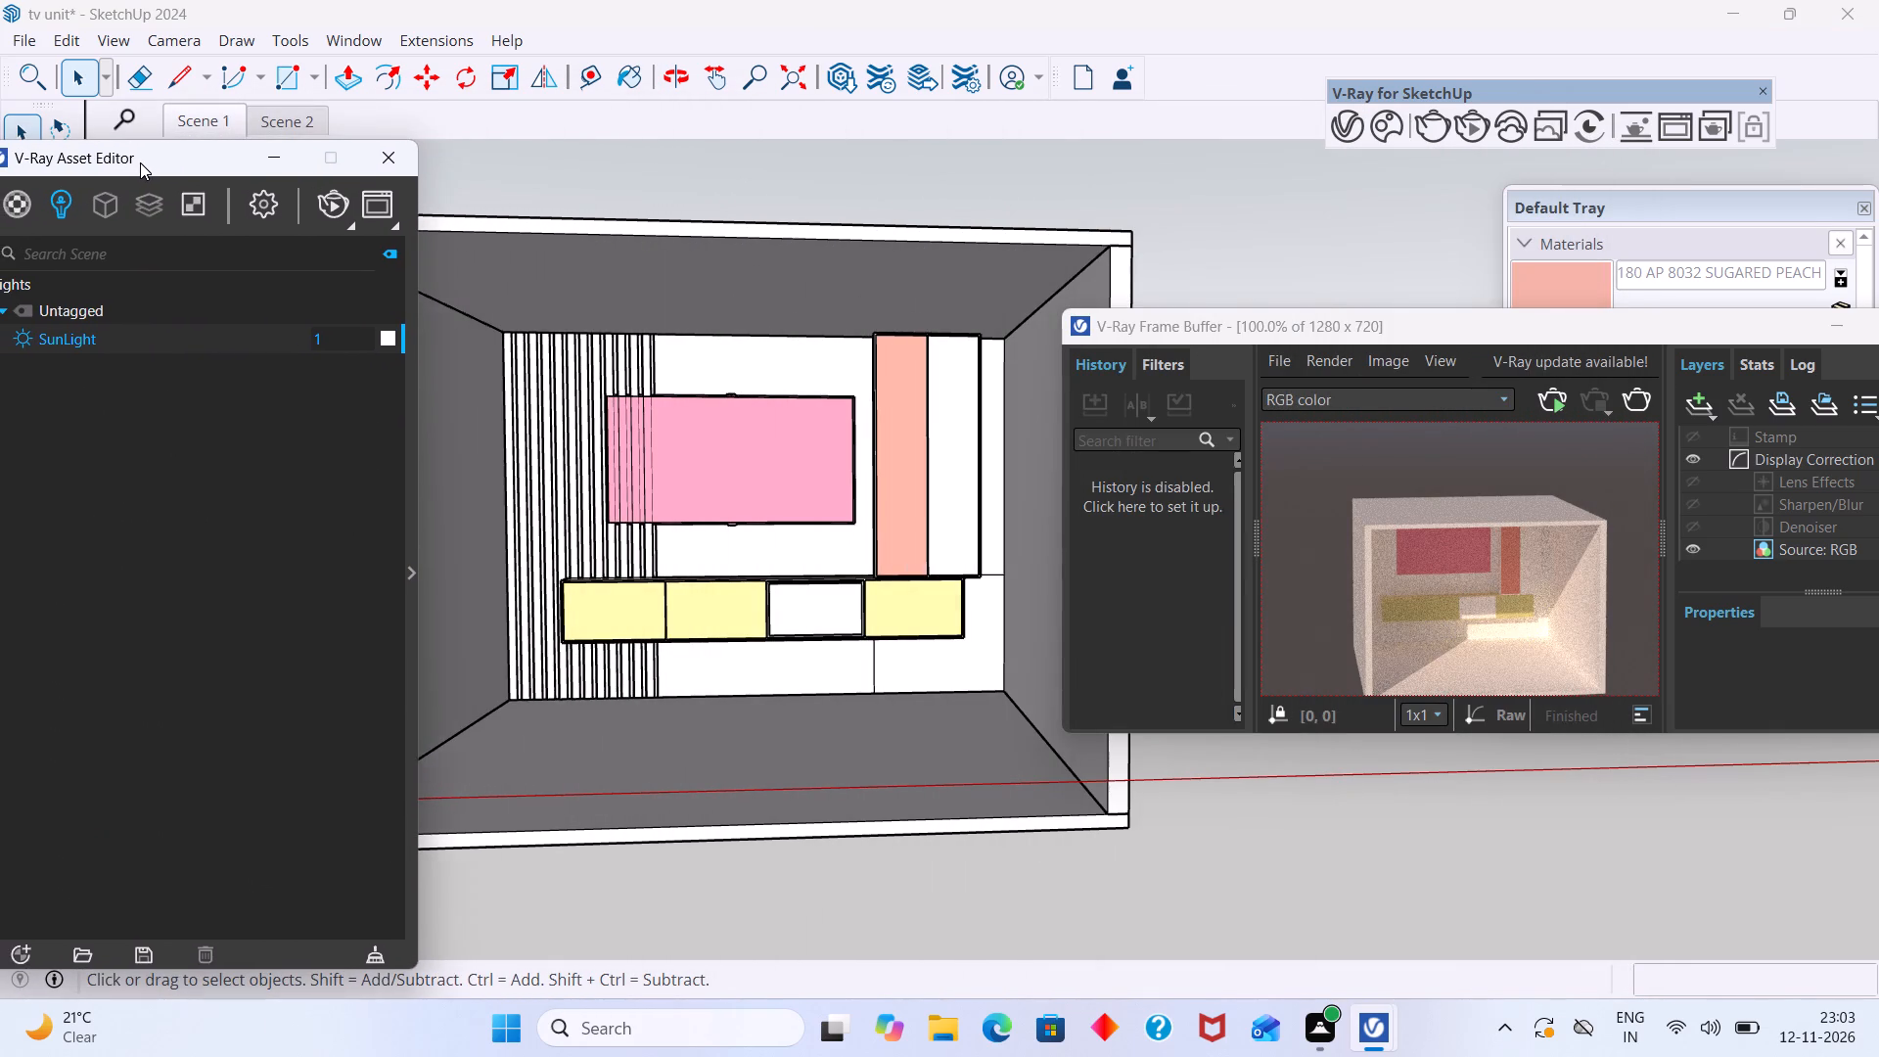
{"action": "left_click_drag", "start_coordinate": [140, 162], "coordinate": [173, 166]}
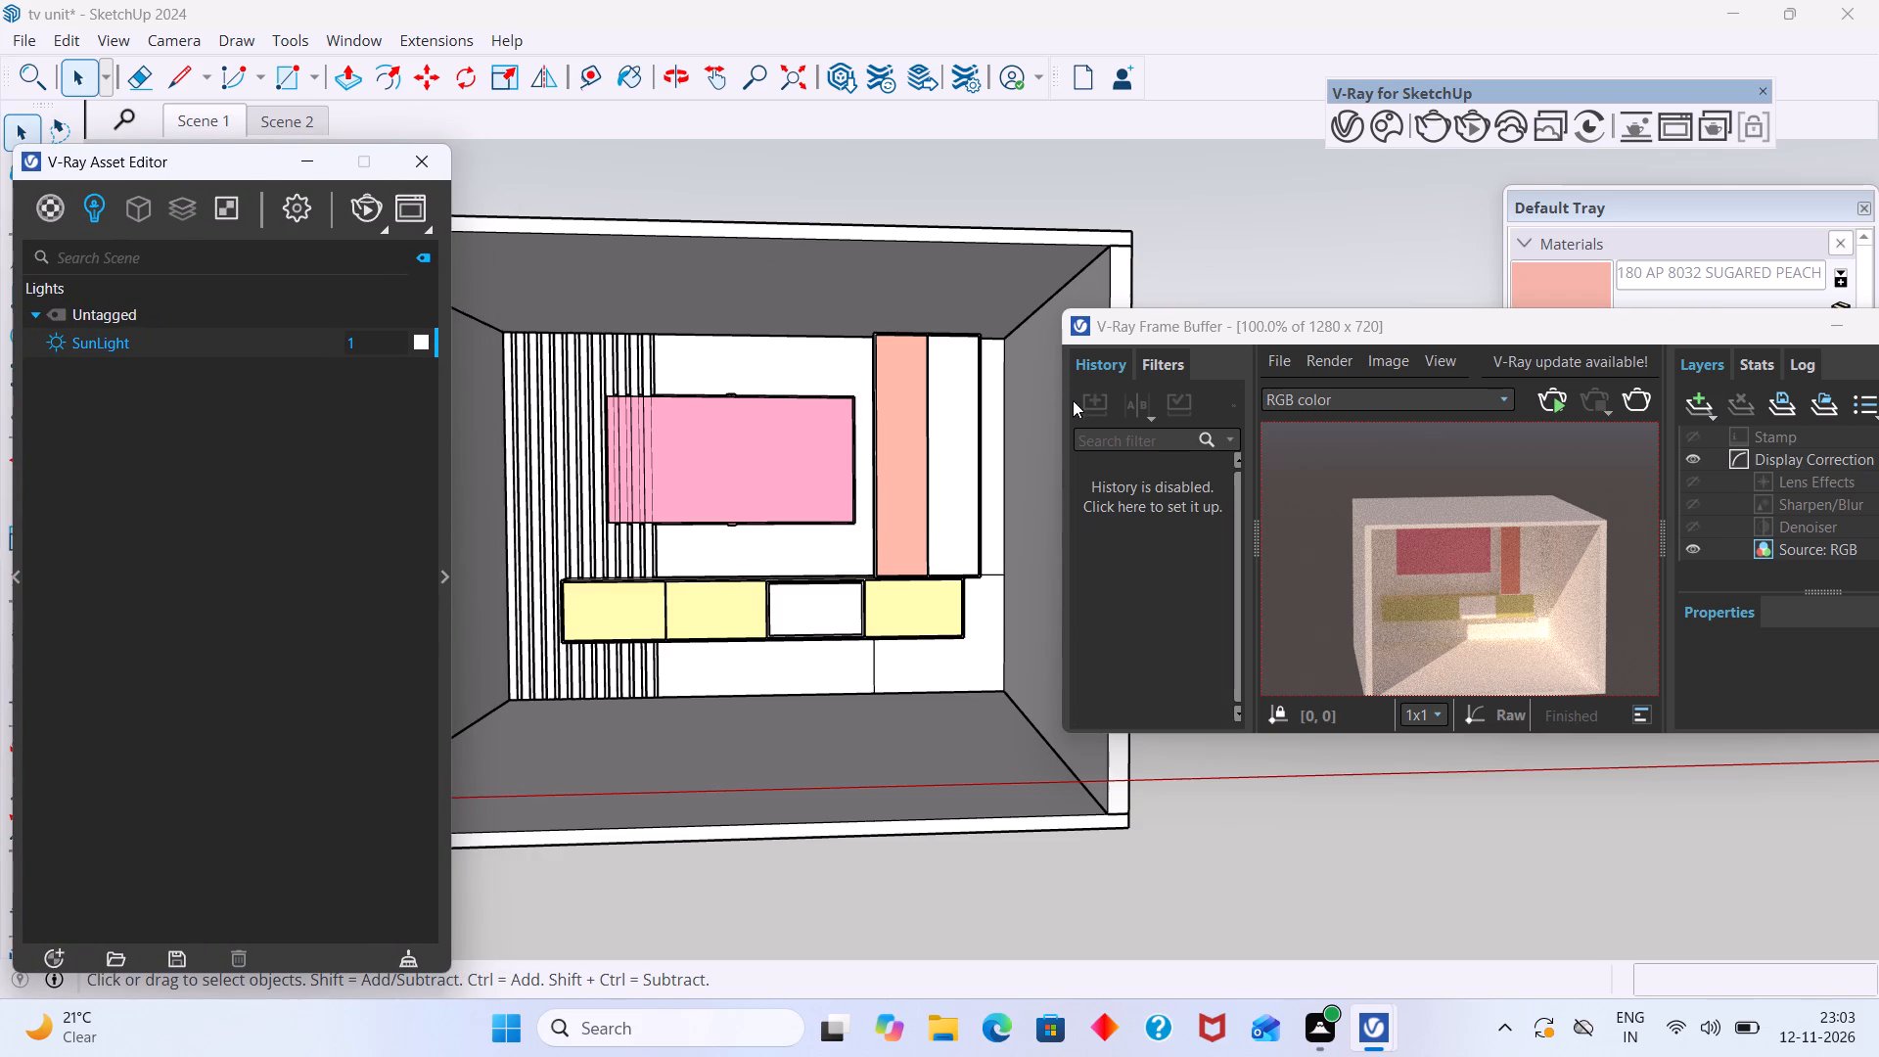
{"action": "left_click", "coordinate": [444, 576]}
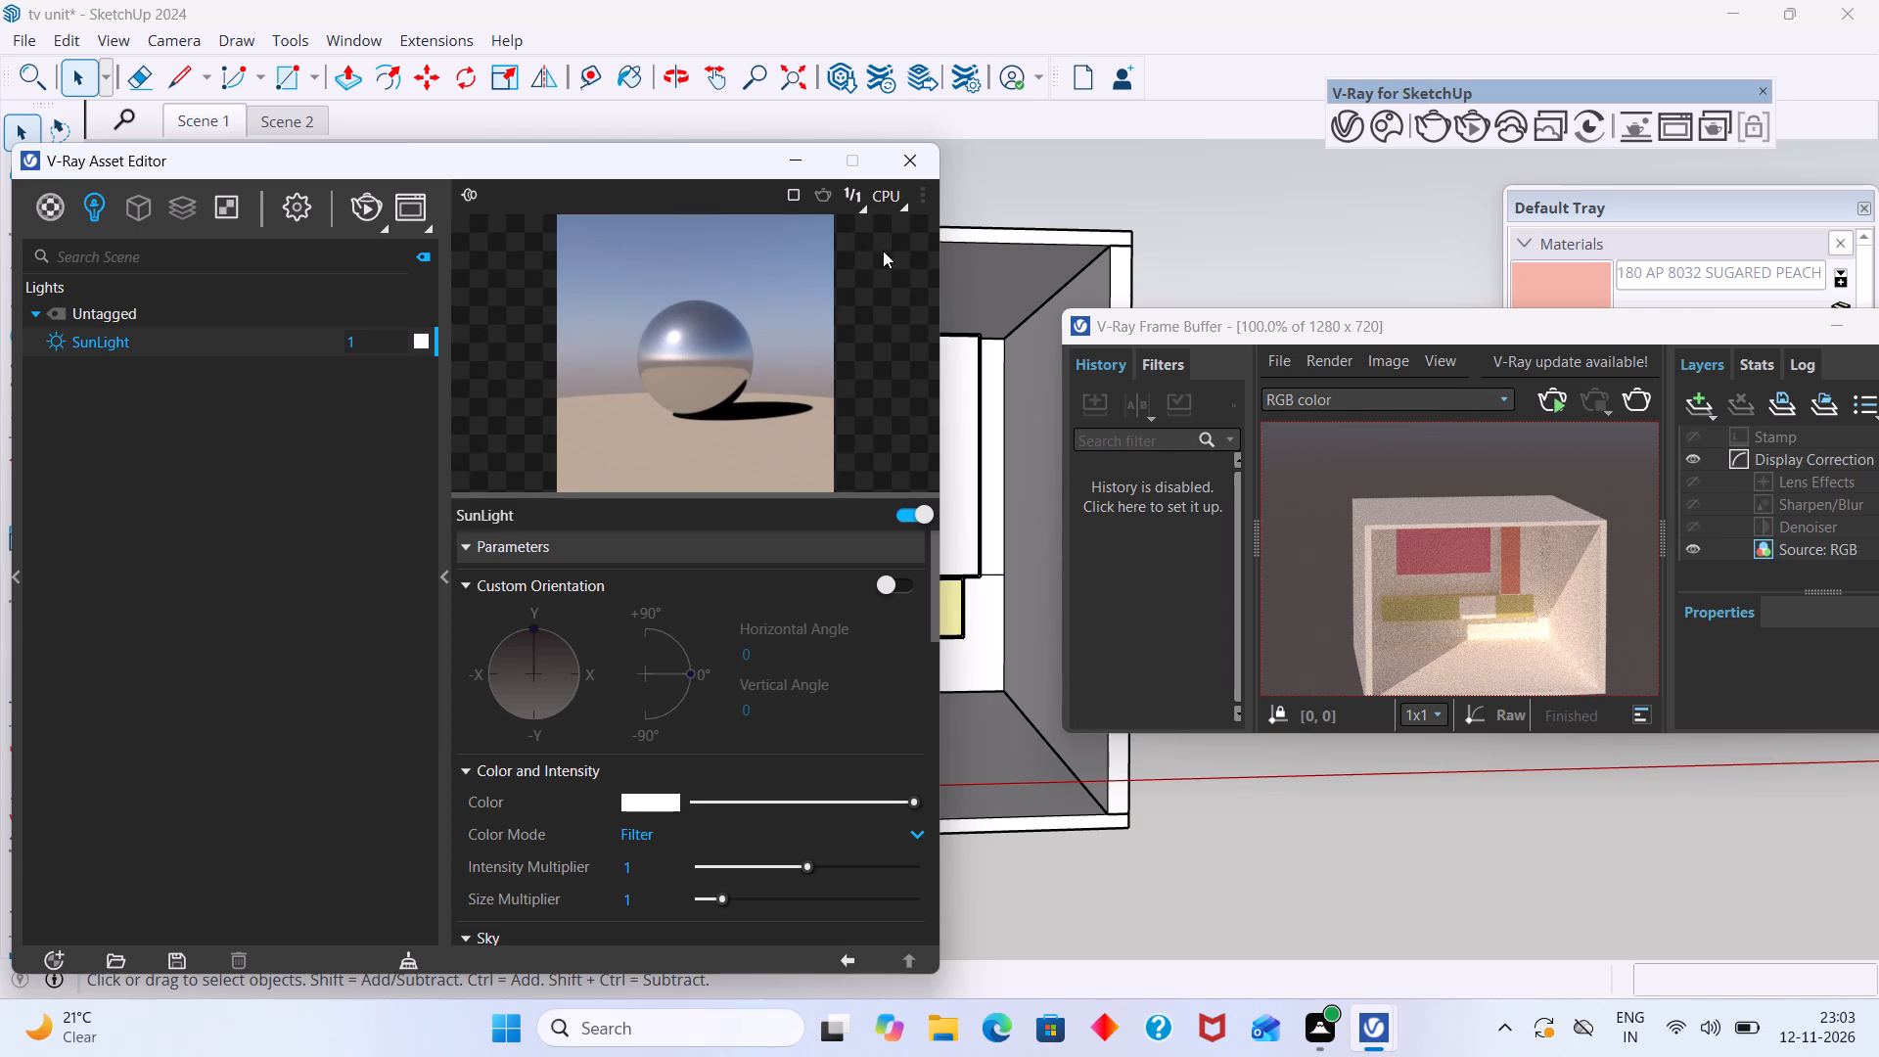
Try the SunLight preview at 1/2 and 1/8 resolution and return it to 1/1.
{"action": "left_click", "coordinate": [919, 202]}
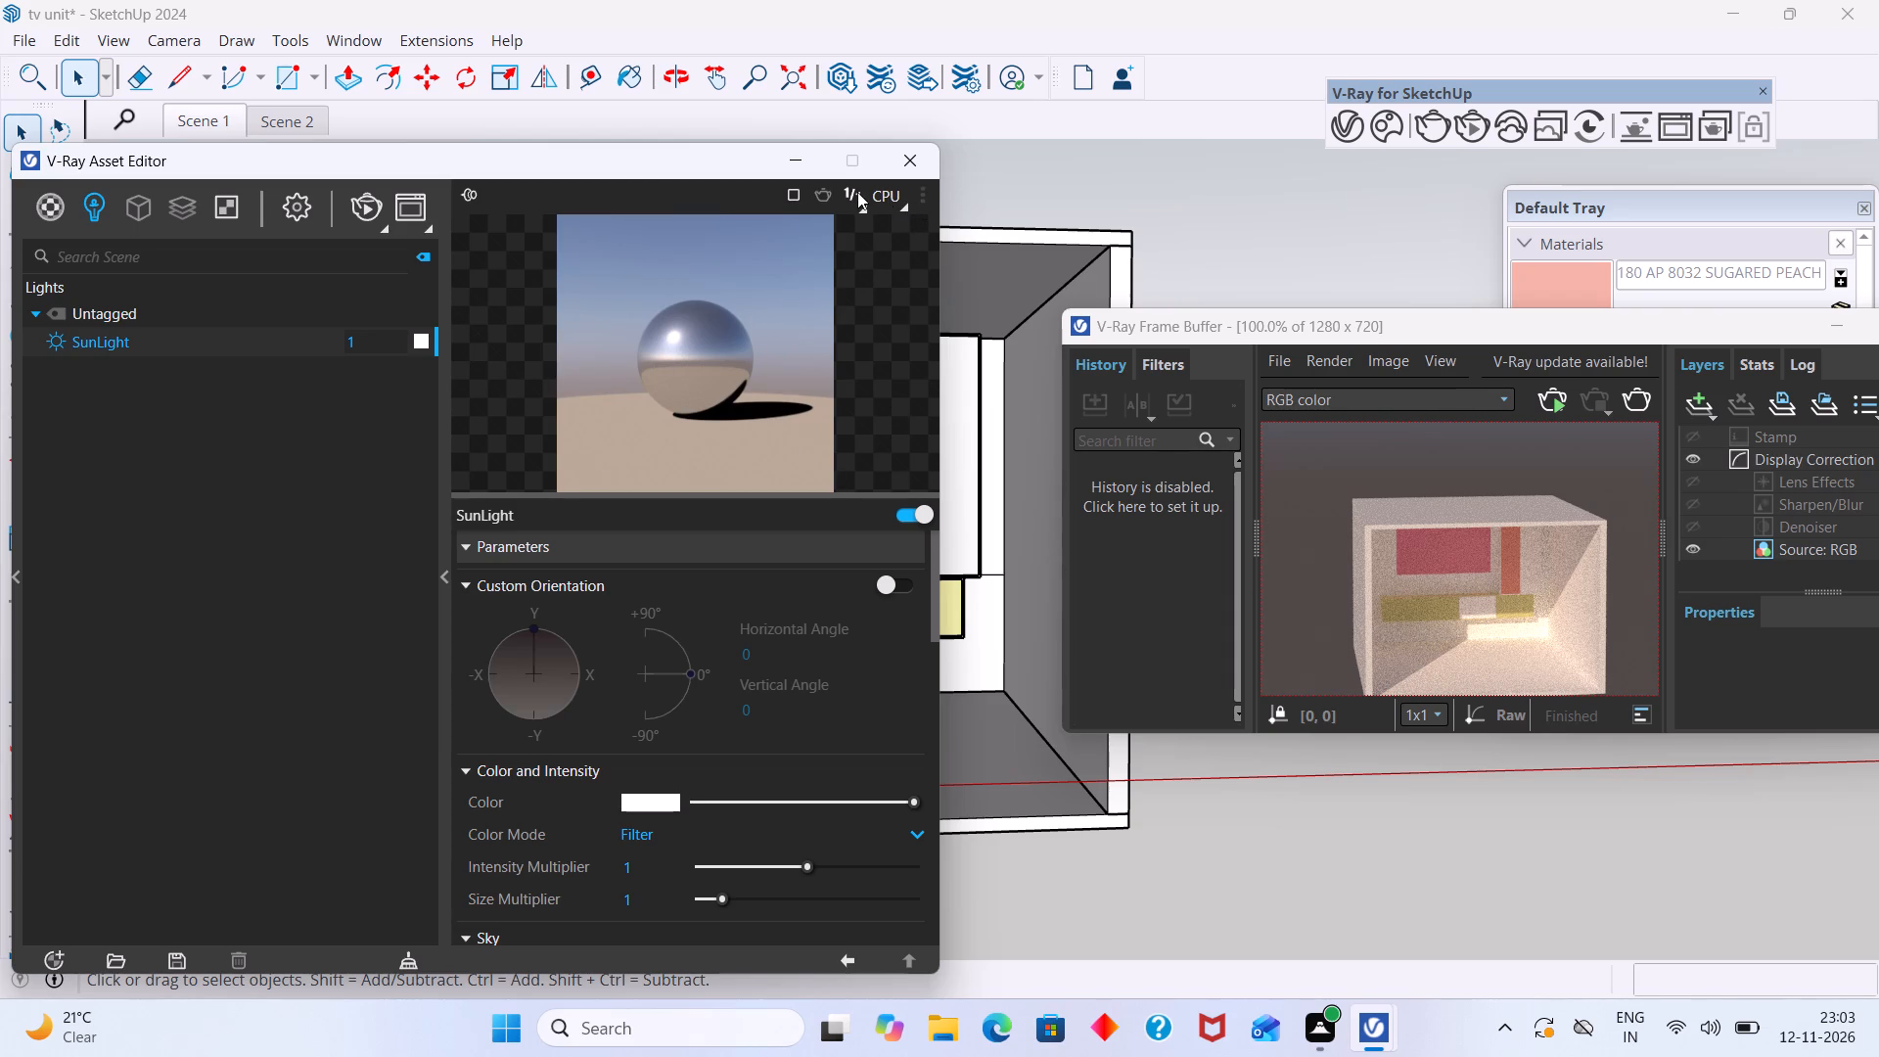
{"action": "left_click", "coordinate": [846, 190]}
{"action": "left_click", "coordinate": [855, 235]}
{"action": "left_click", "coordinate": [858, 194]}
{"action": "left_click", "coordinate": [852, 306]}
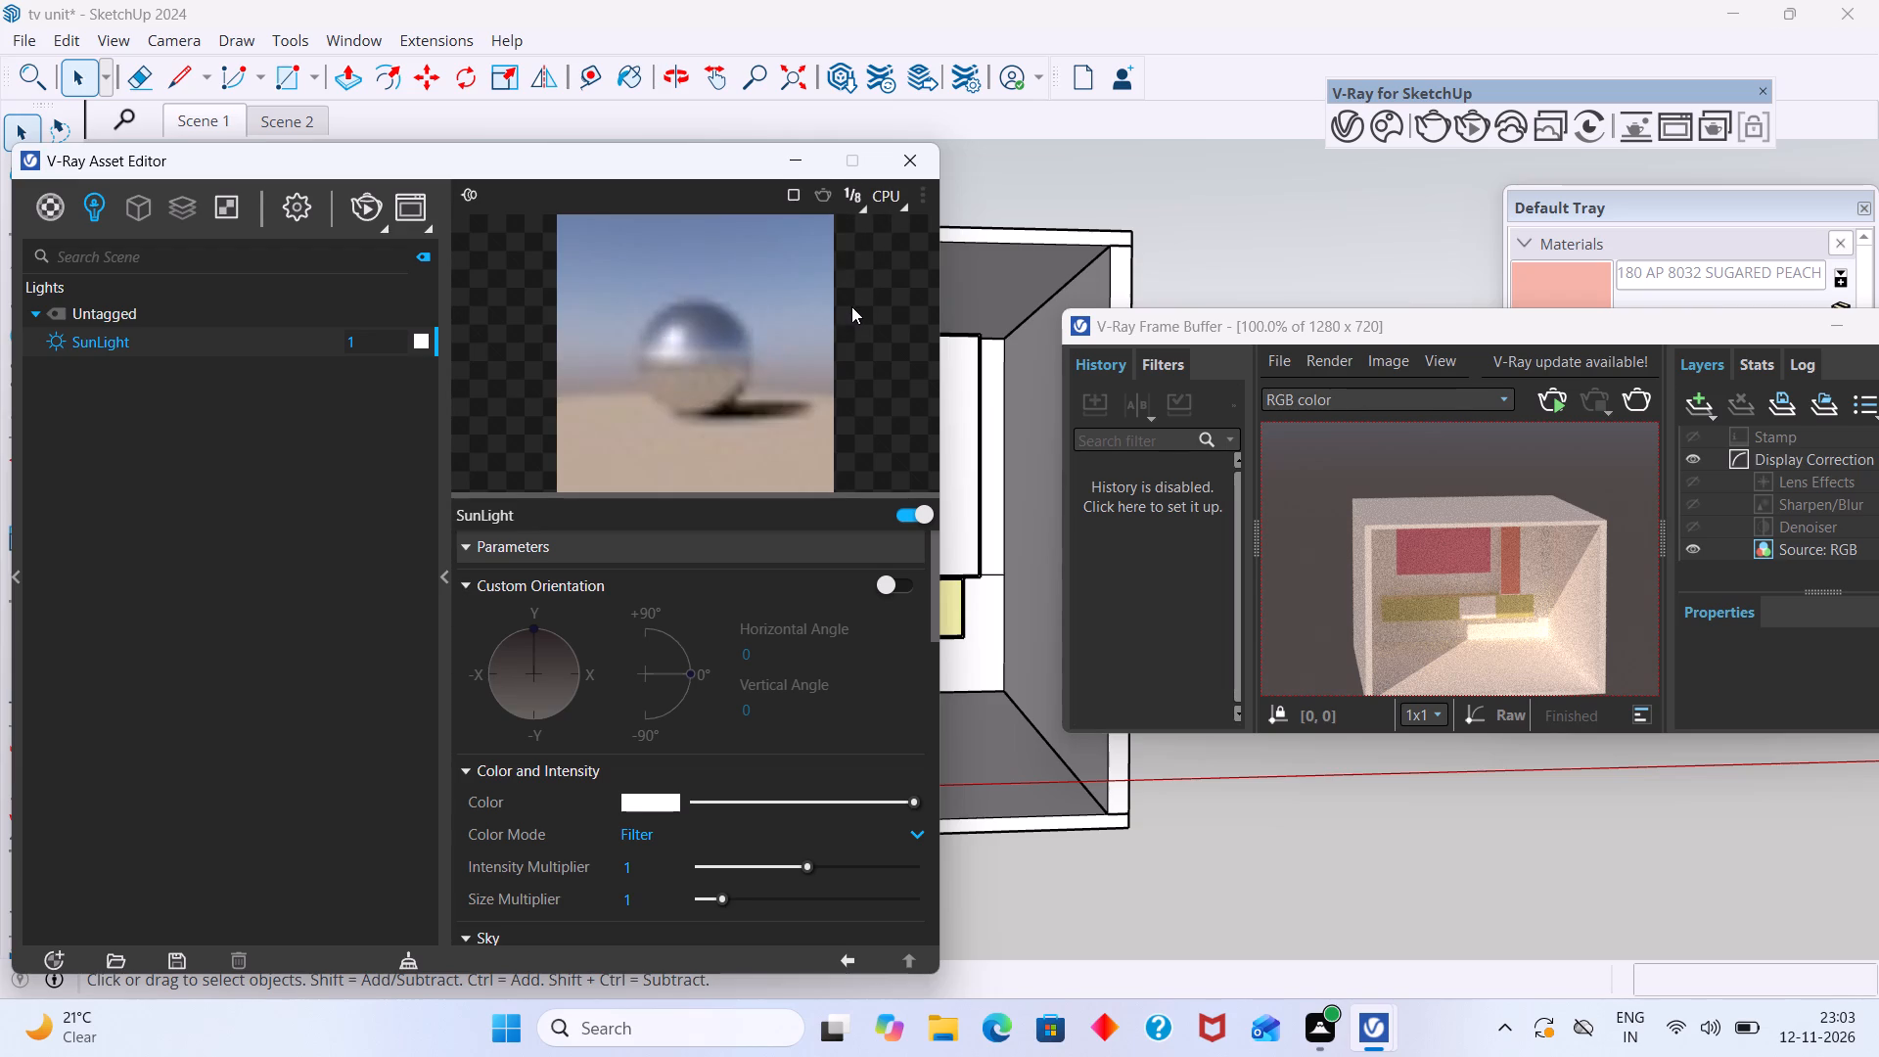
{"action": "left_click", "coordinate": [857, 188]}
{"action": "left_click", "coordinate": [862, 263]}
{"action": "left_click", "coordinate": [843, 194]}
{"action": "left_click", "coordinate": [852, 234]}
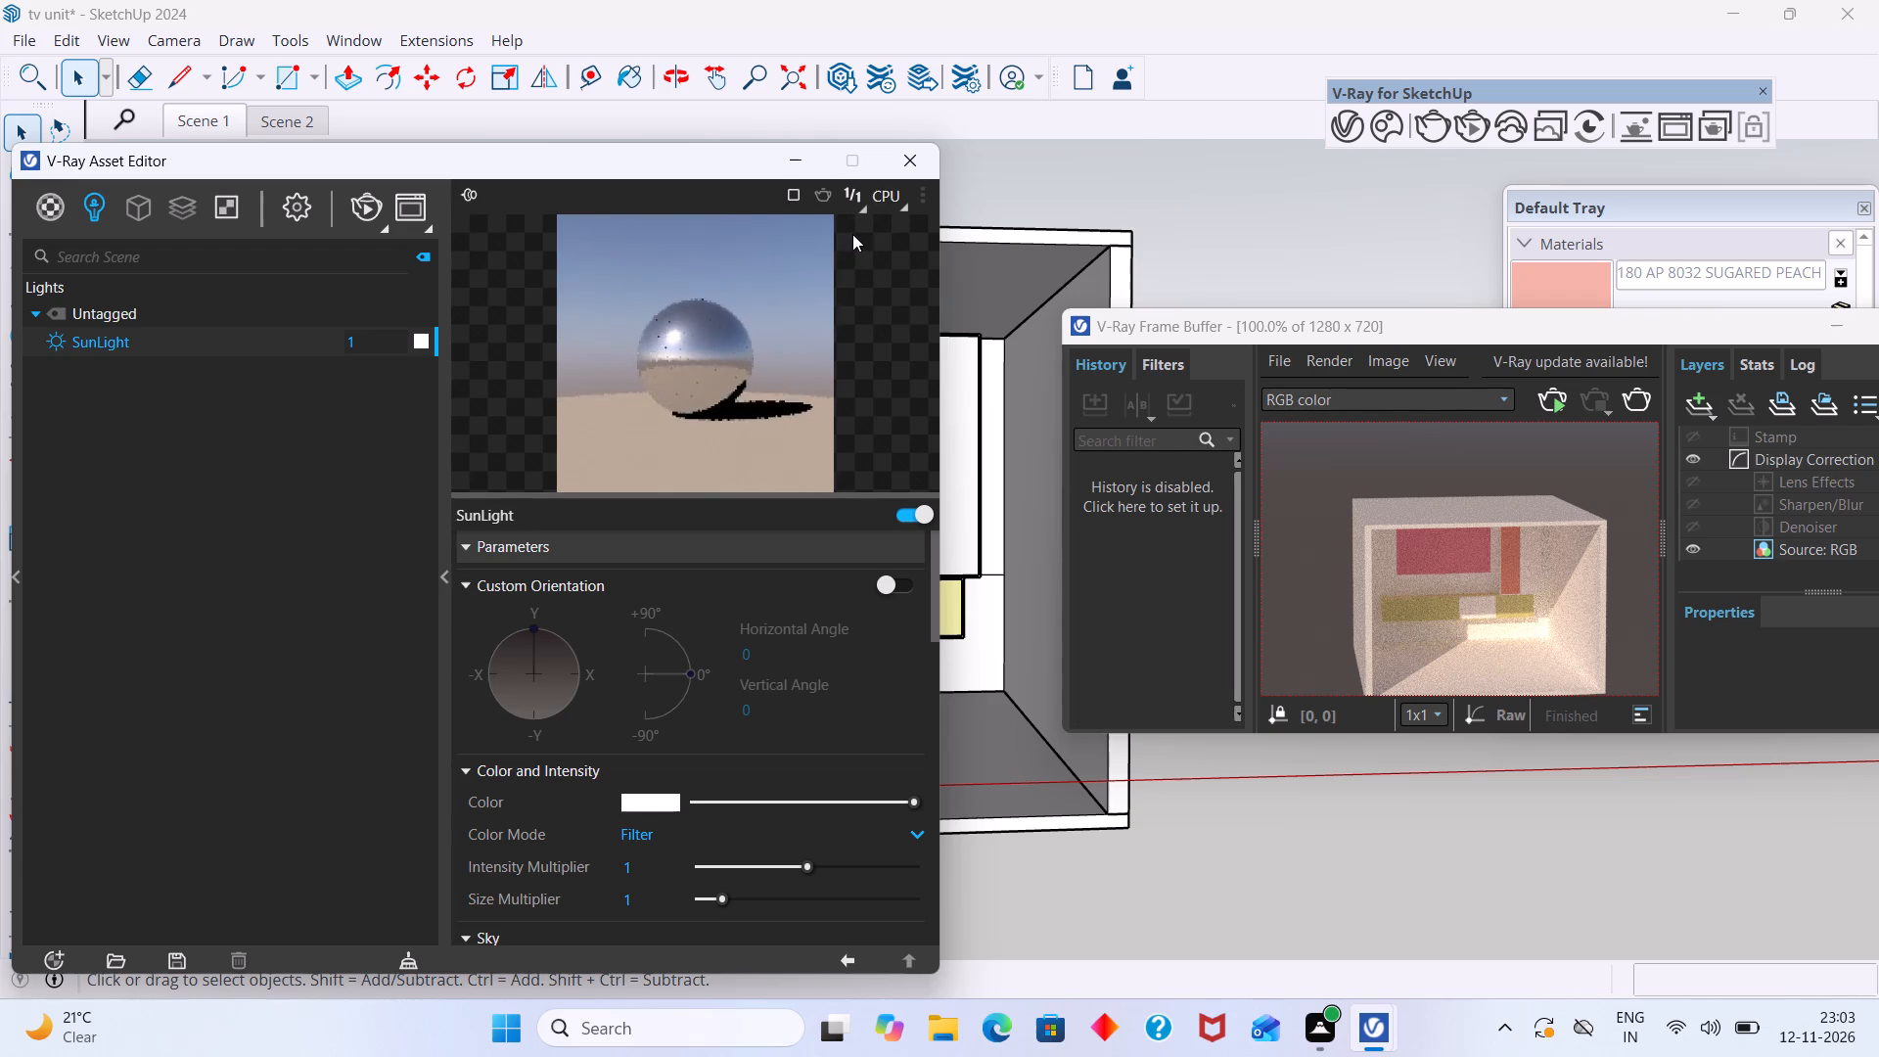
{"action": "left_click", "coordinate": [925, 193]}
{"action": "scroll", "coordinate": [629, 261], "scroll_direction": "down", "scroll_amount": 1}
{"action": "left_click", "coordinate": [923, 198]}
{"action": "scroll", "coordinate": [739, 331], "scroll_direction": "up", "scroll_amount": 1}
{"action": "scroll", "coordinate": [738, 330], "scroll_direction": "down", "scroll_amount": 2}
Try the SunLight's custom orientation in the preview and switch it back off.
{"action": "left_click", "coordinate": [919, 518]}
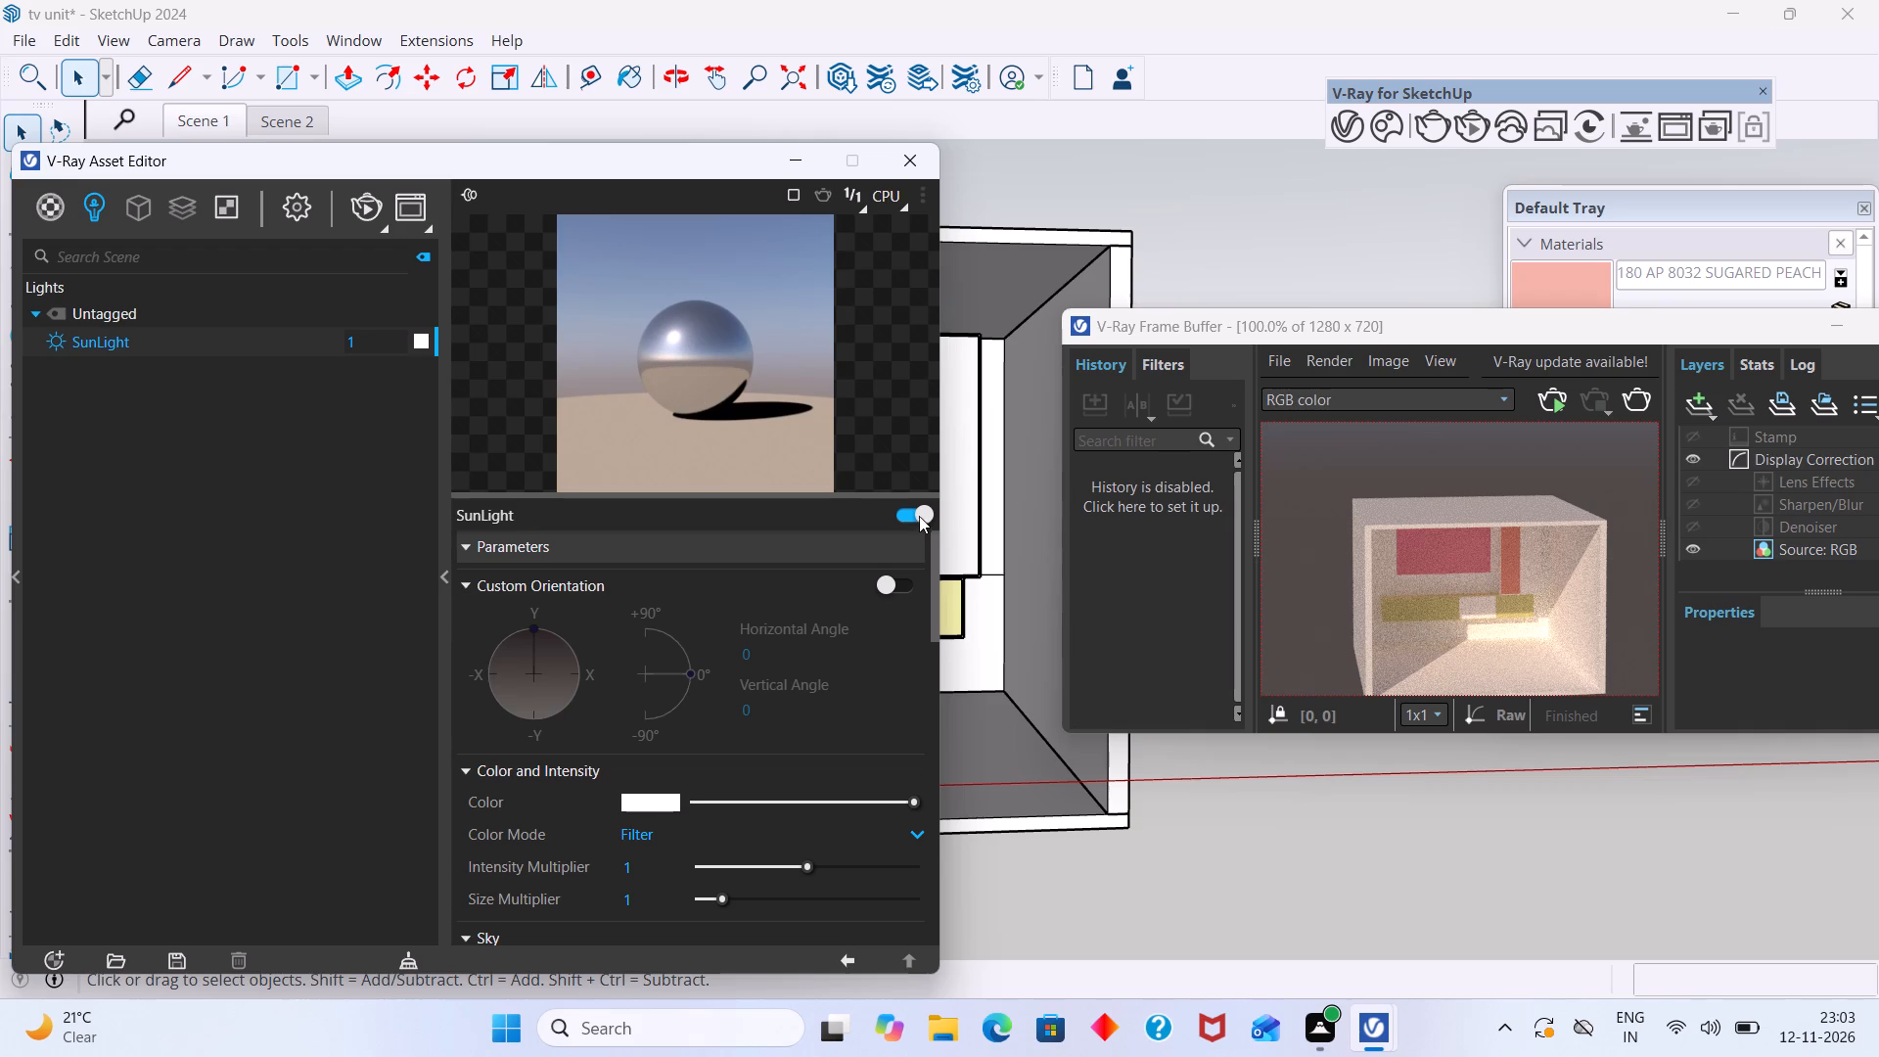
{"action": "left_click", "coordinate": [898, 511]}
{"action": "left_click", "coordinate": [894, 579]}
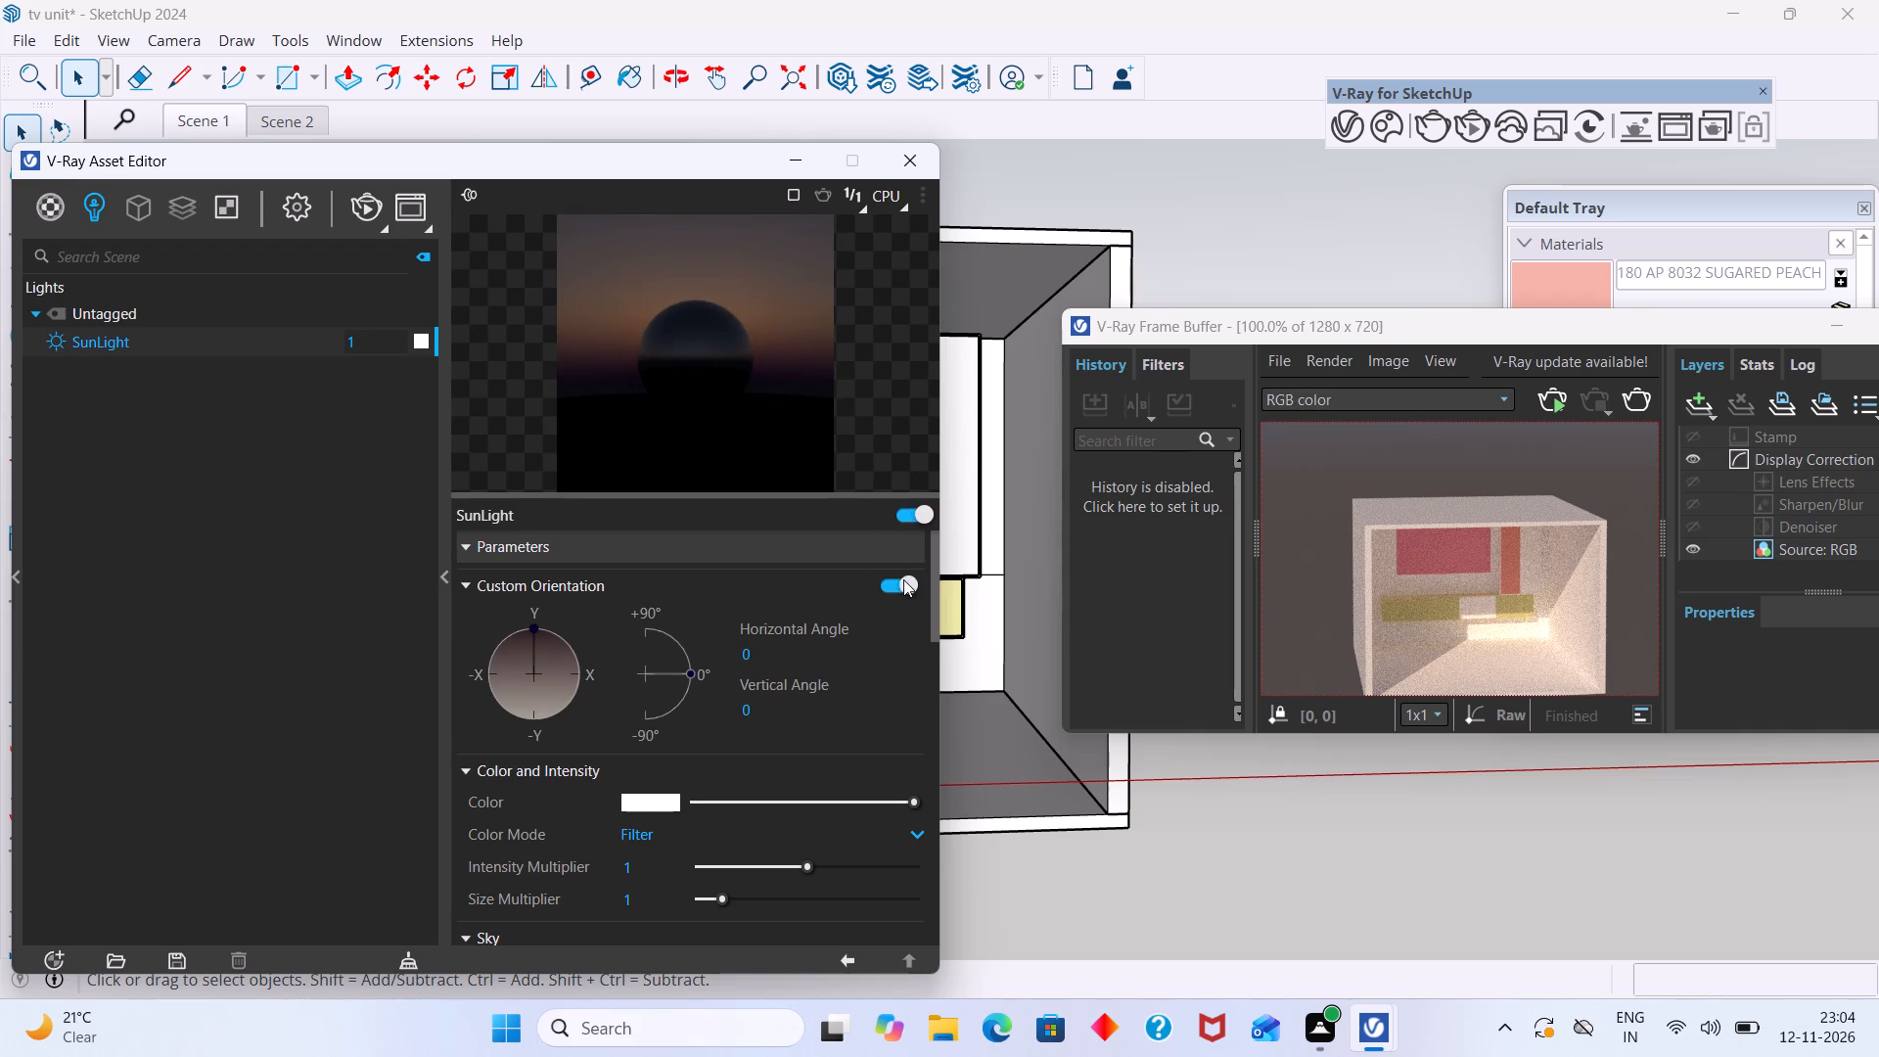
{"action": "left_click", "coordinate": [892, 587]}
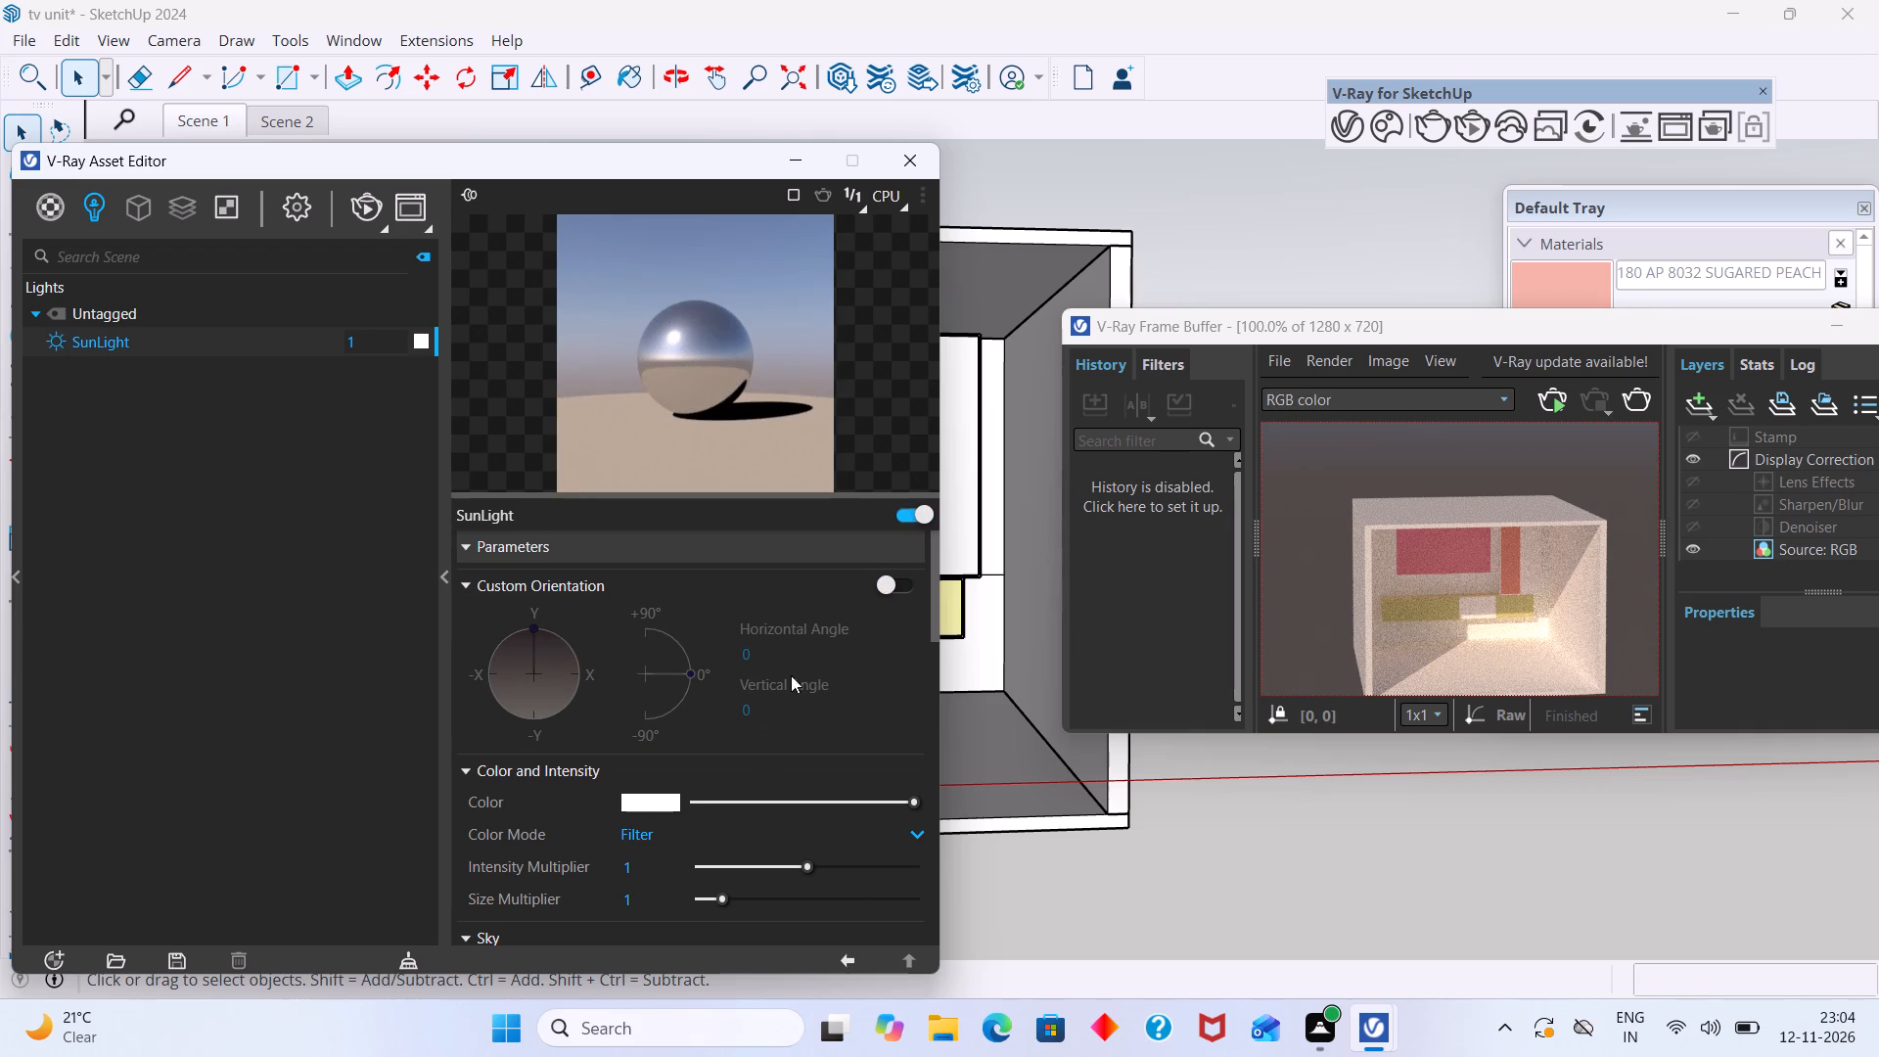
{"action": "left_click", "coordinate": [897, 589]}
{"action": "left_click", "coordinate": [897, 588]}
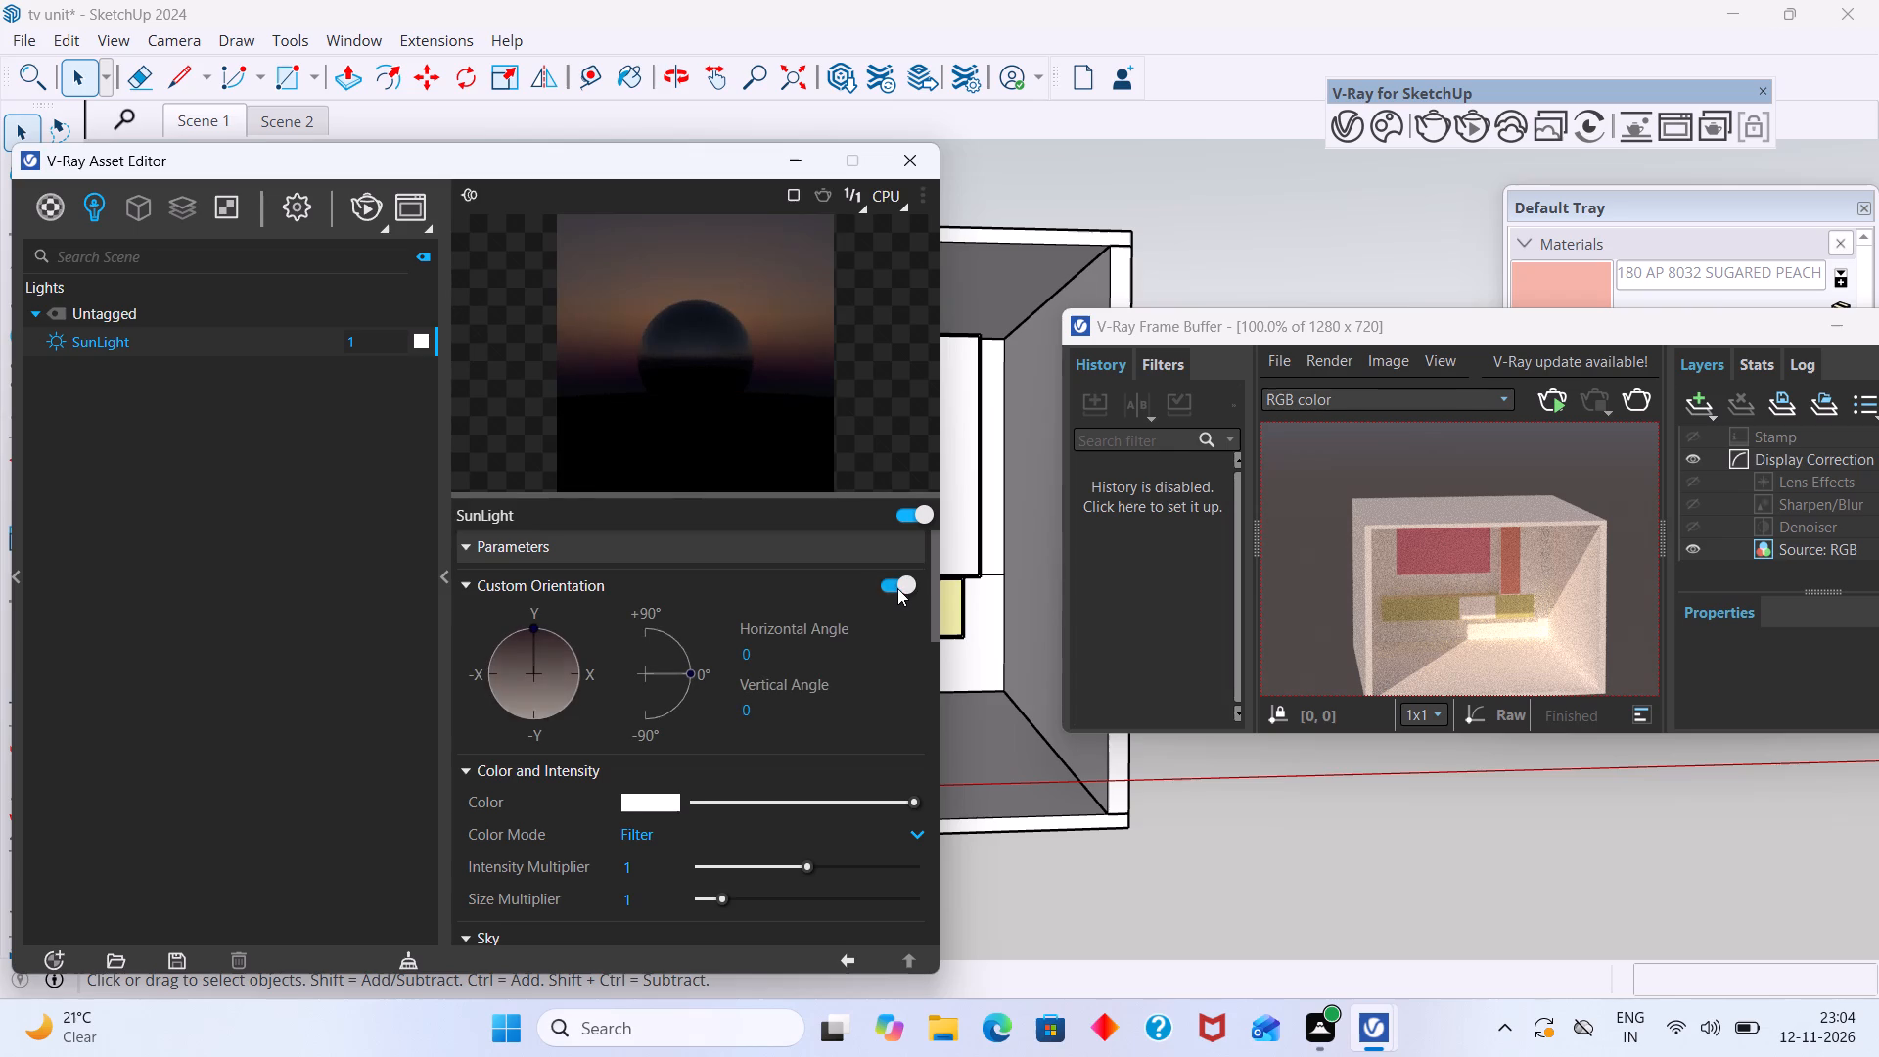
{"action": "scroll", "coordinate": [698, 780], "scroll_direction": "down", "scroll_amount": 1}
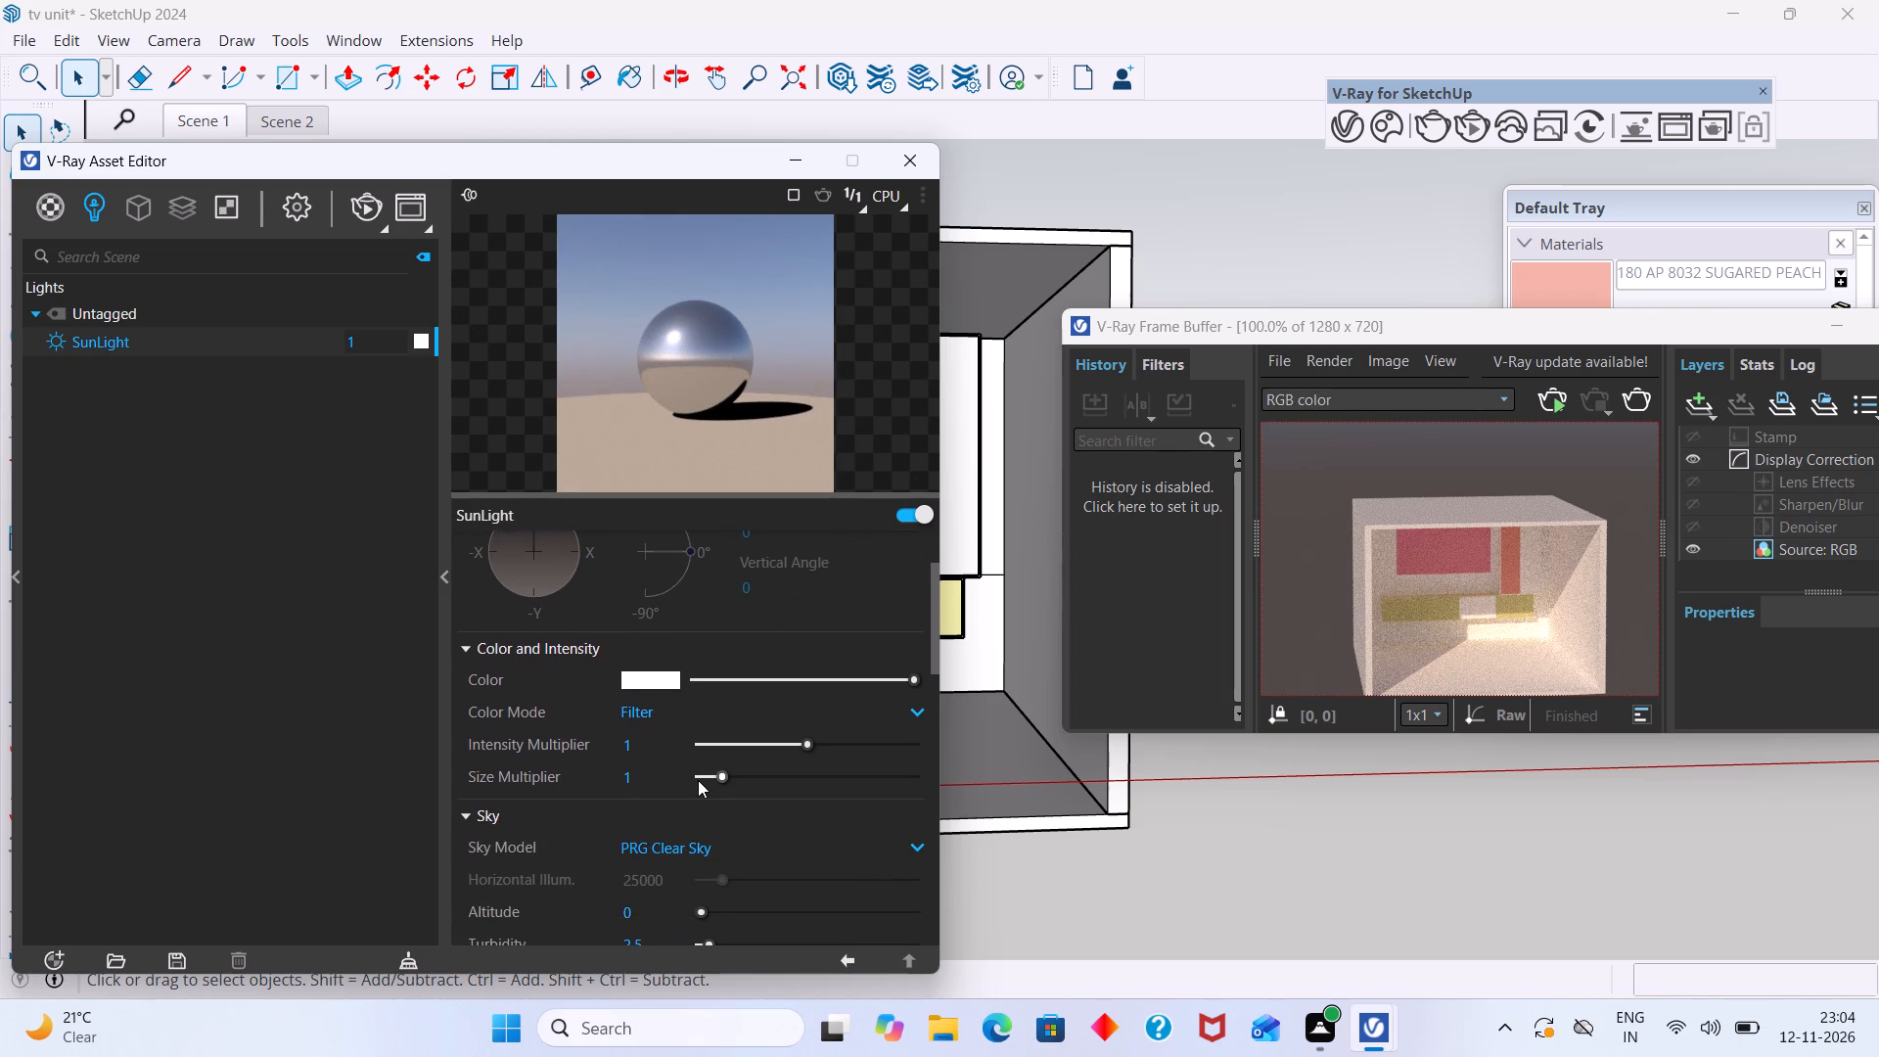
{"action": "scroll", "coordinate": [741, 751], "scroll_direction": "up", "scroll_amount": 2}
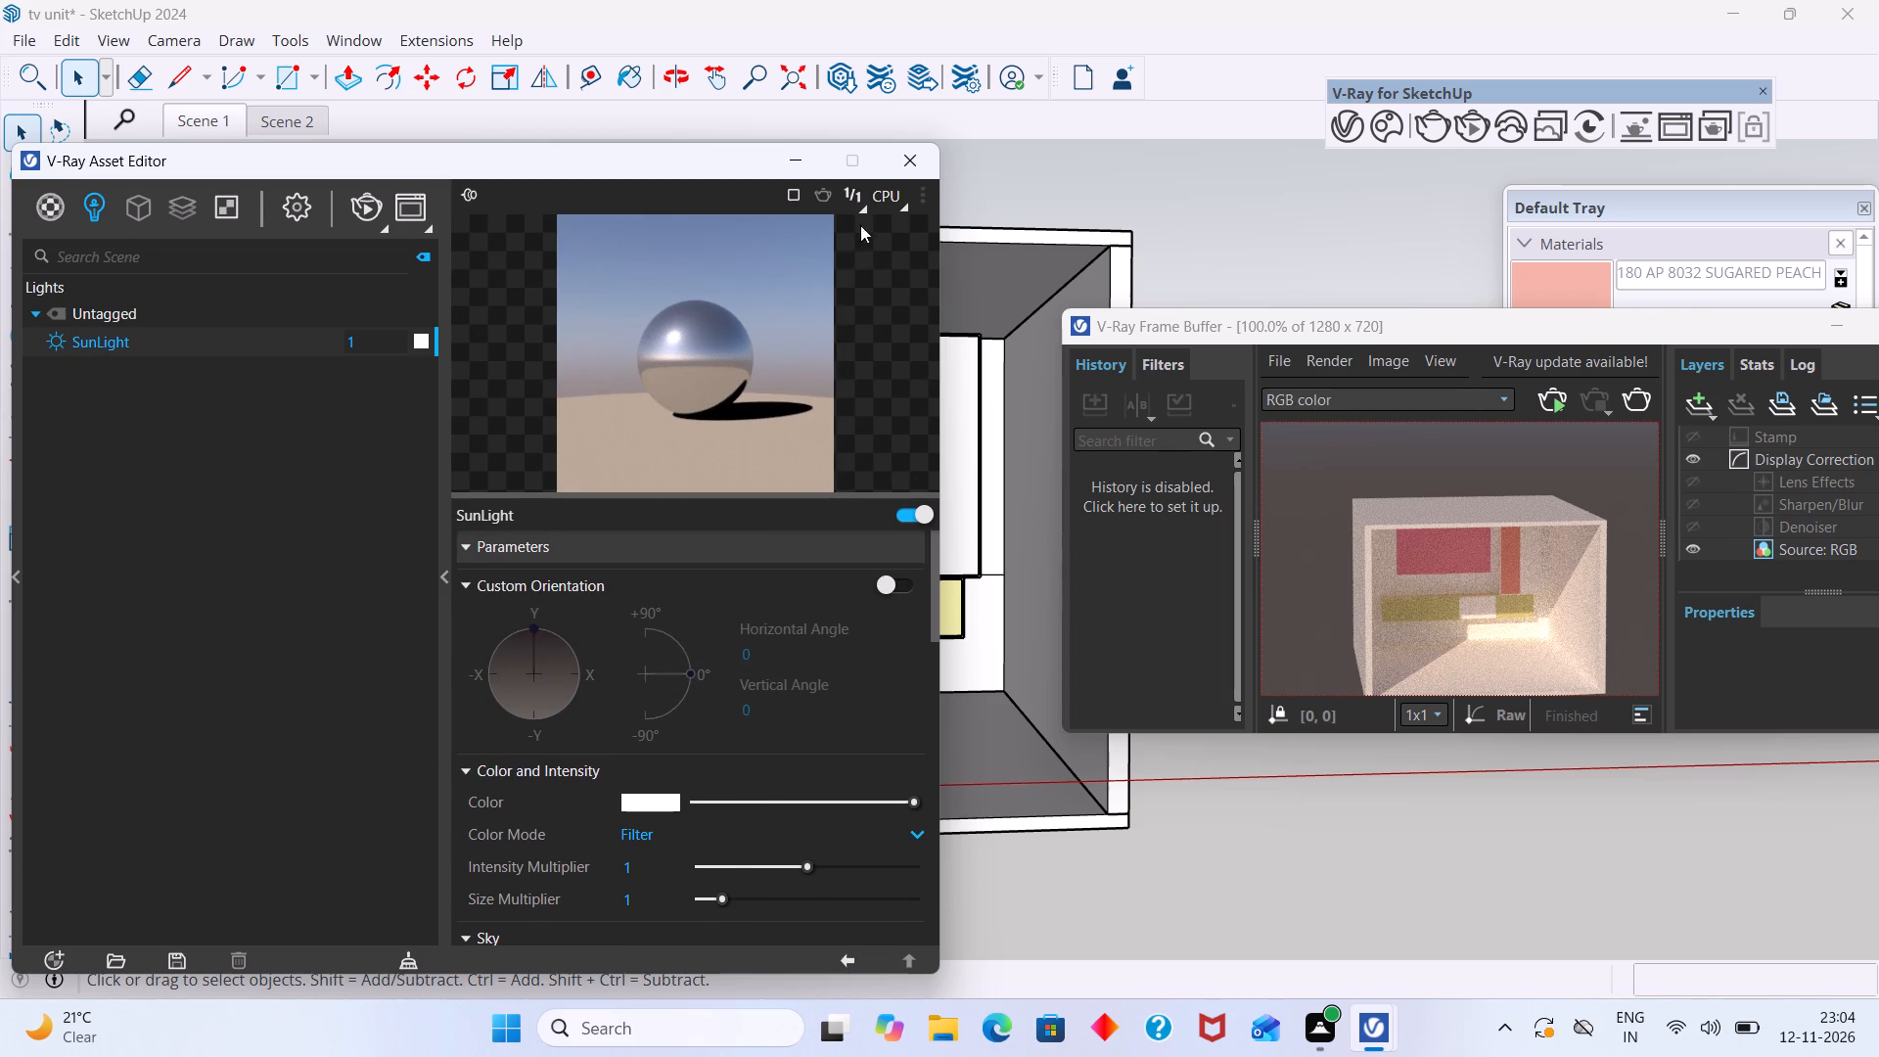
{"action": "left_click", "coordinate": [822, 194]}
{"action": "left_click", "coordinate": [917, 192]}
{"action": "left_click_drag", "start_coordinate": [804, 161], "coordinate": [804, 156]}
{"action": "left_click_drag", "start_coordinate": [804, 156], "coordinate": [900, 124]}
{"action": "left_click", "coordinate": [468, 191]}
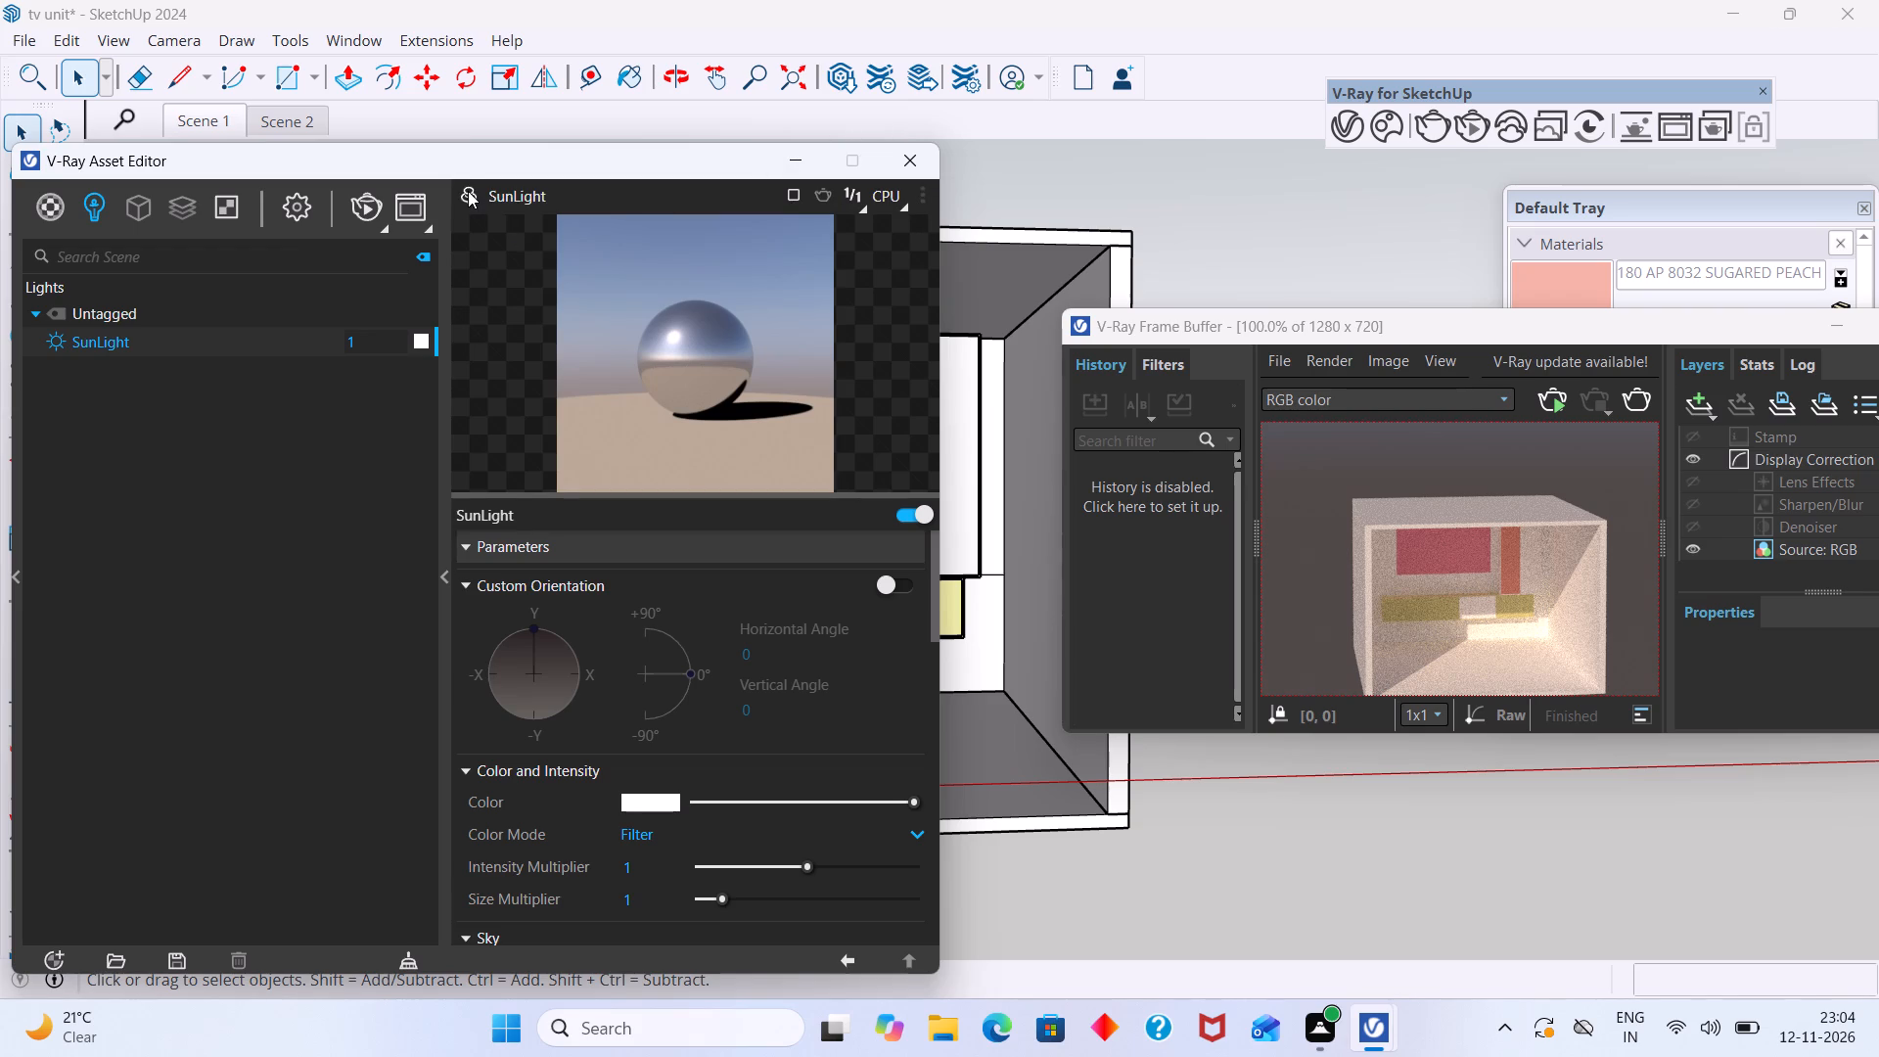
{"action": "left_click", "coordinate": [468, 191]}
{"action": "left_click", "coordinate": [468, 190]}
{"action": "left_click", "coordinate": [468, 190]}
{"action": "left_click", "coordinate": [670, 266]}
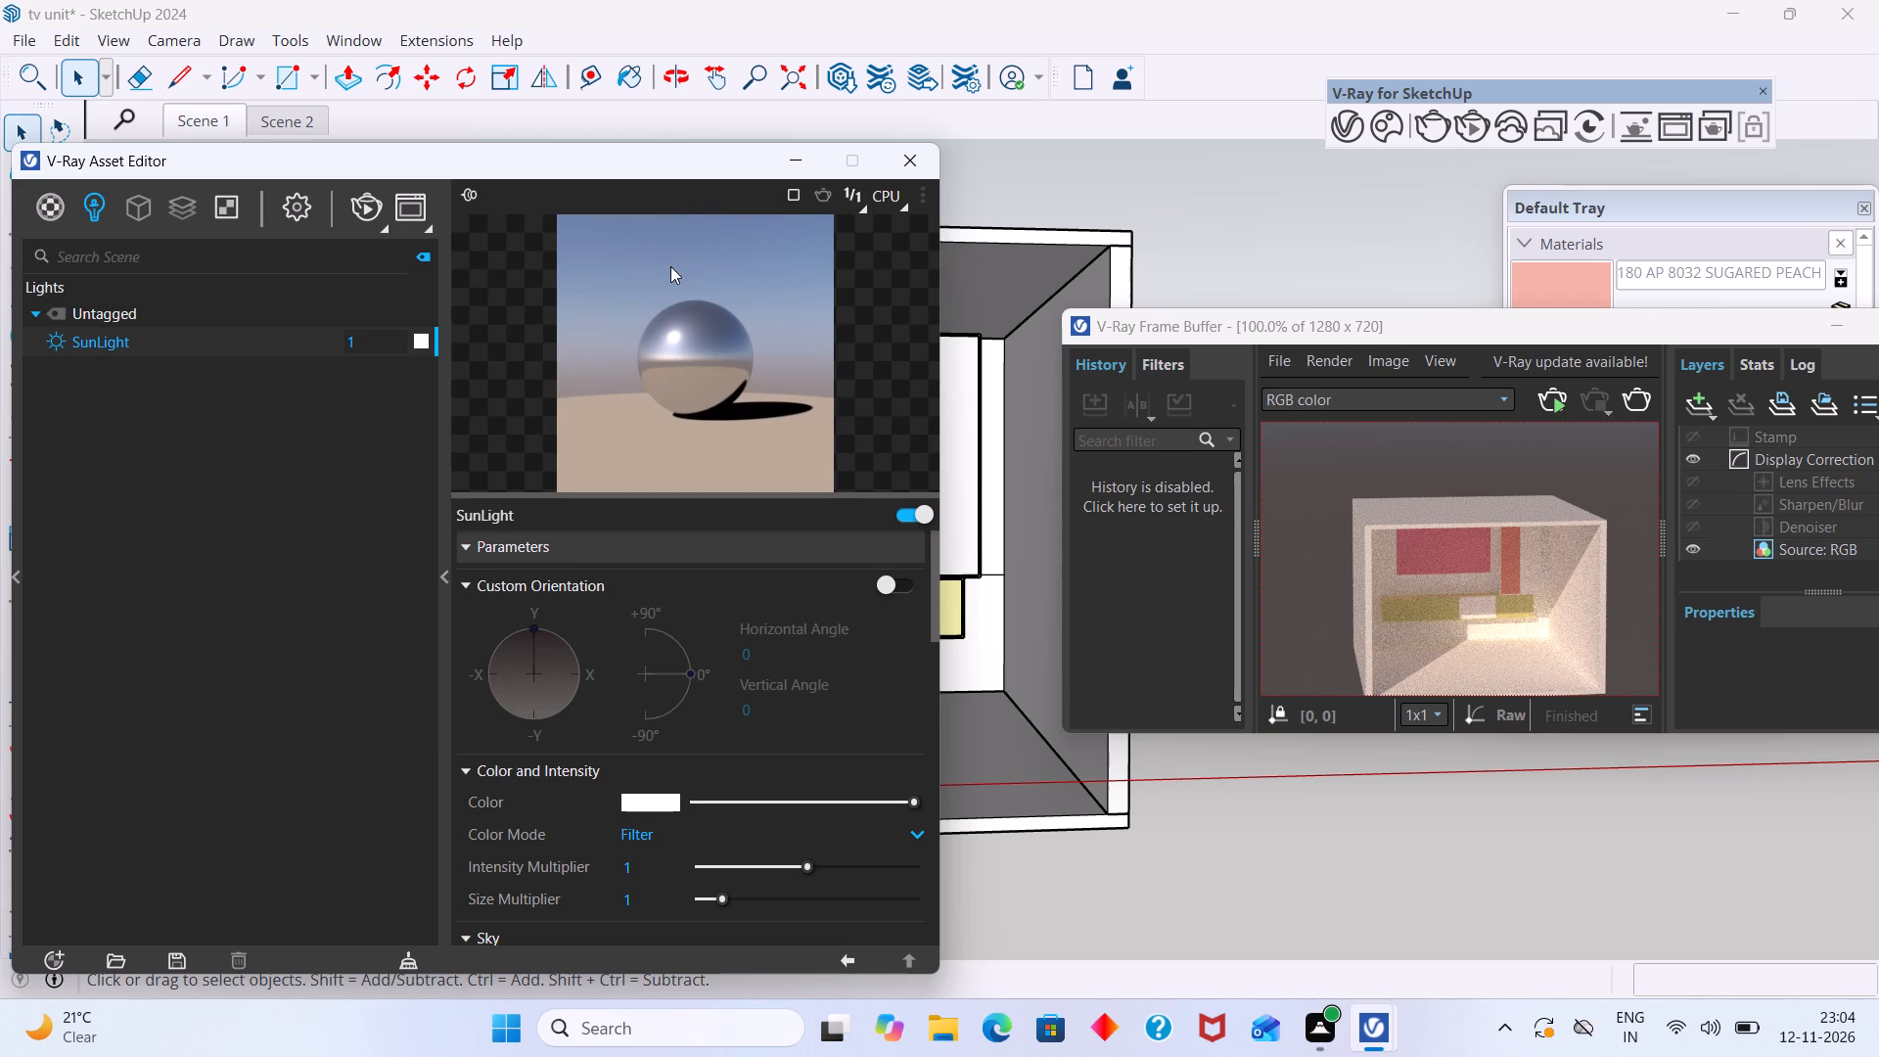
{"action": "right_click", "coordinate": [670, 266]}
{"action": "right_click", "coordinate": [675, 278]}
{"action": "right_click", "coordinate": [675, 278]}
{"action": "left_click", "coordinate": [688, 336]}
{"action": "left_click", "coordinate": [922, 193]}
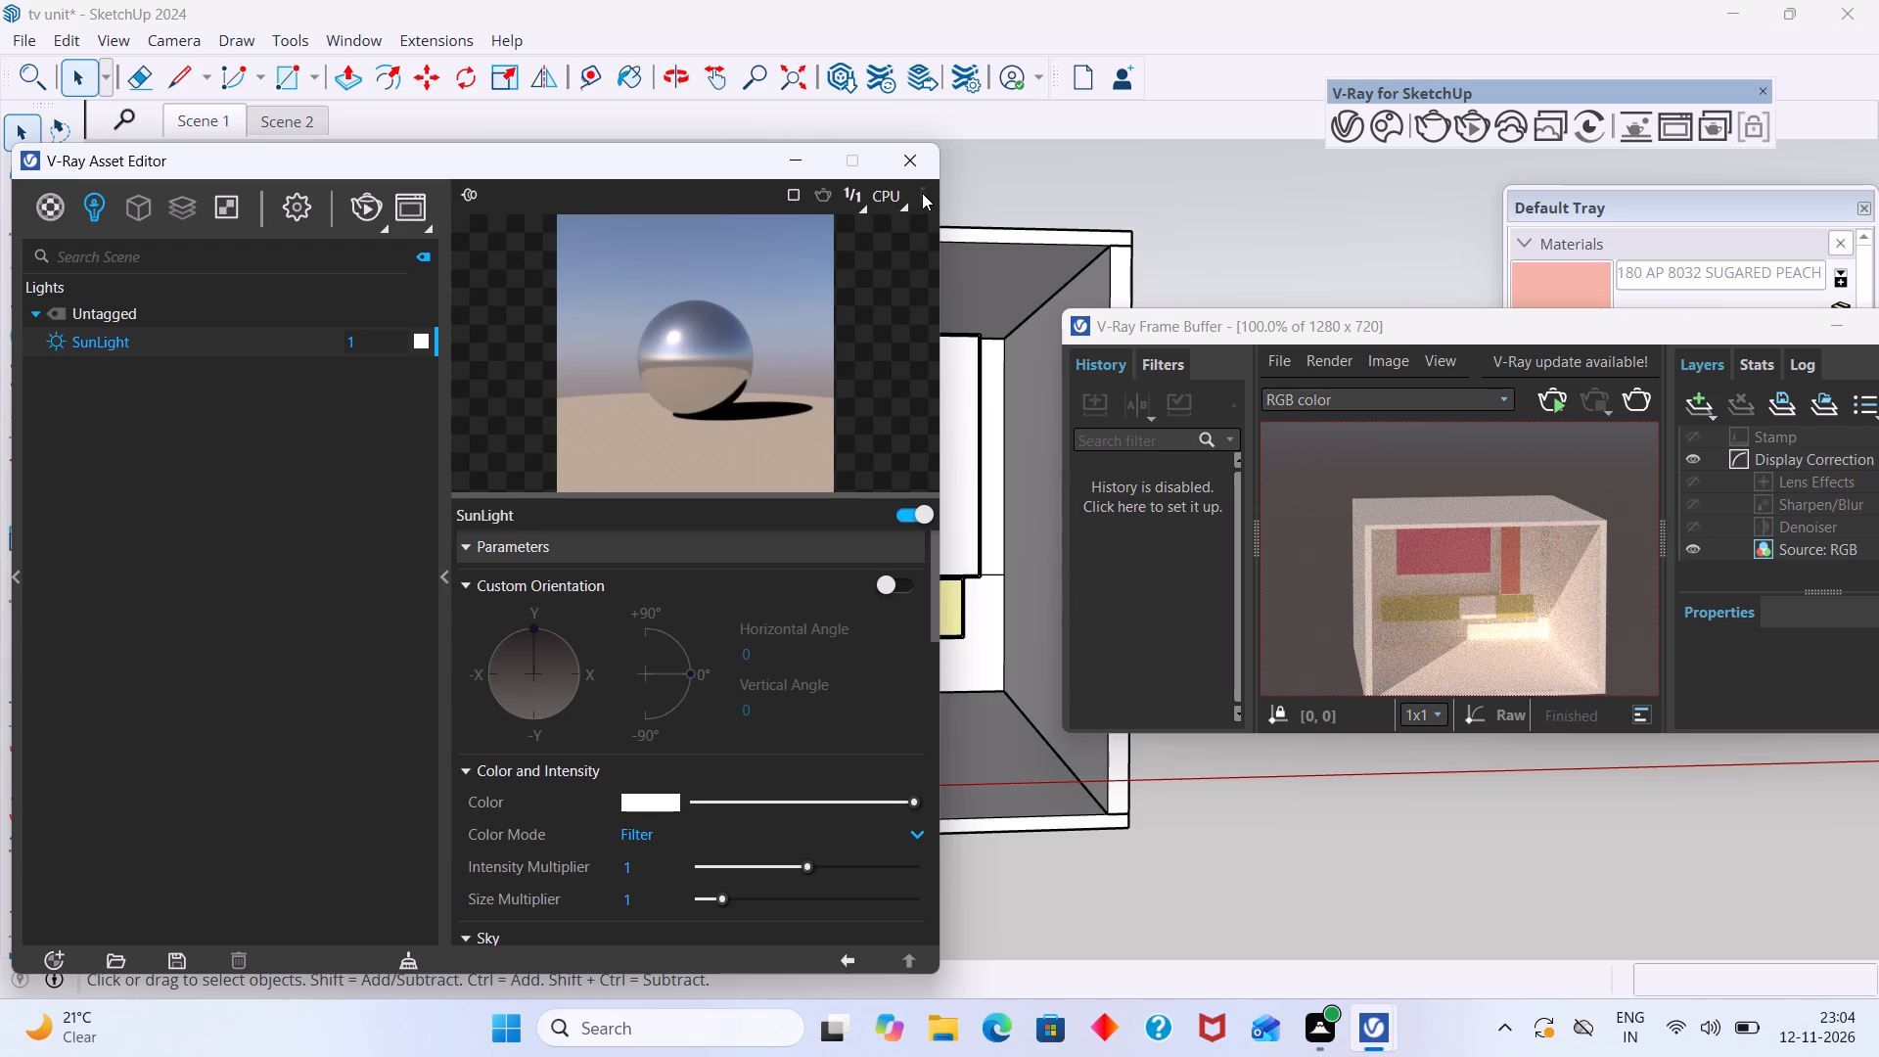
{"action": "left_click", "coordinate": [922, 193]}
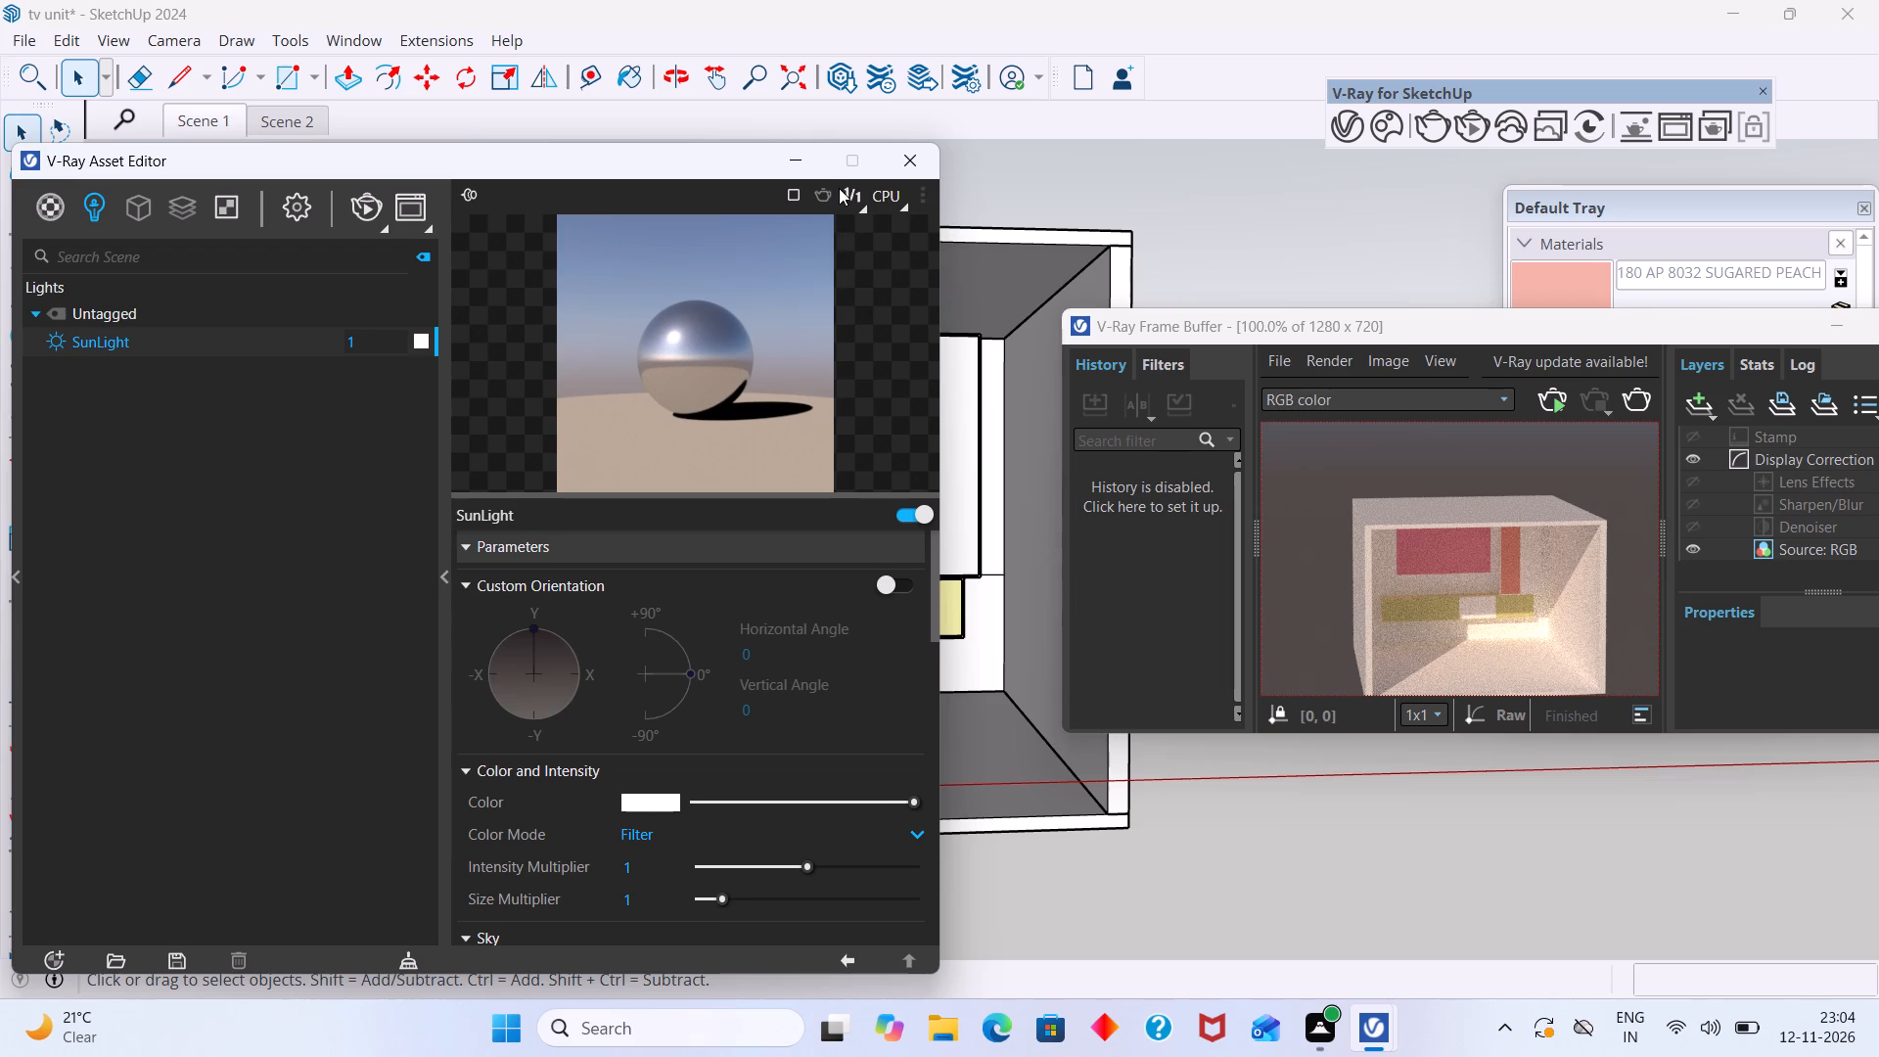
Stop the live updating of the SunLight preview.
{"action": "left_click", "coordinate": [819, 198]}
{"action": "left_click", "coordinate": [799, 199]}
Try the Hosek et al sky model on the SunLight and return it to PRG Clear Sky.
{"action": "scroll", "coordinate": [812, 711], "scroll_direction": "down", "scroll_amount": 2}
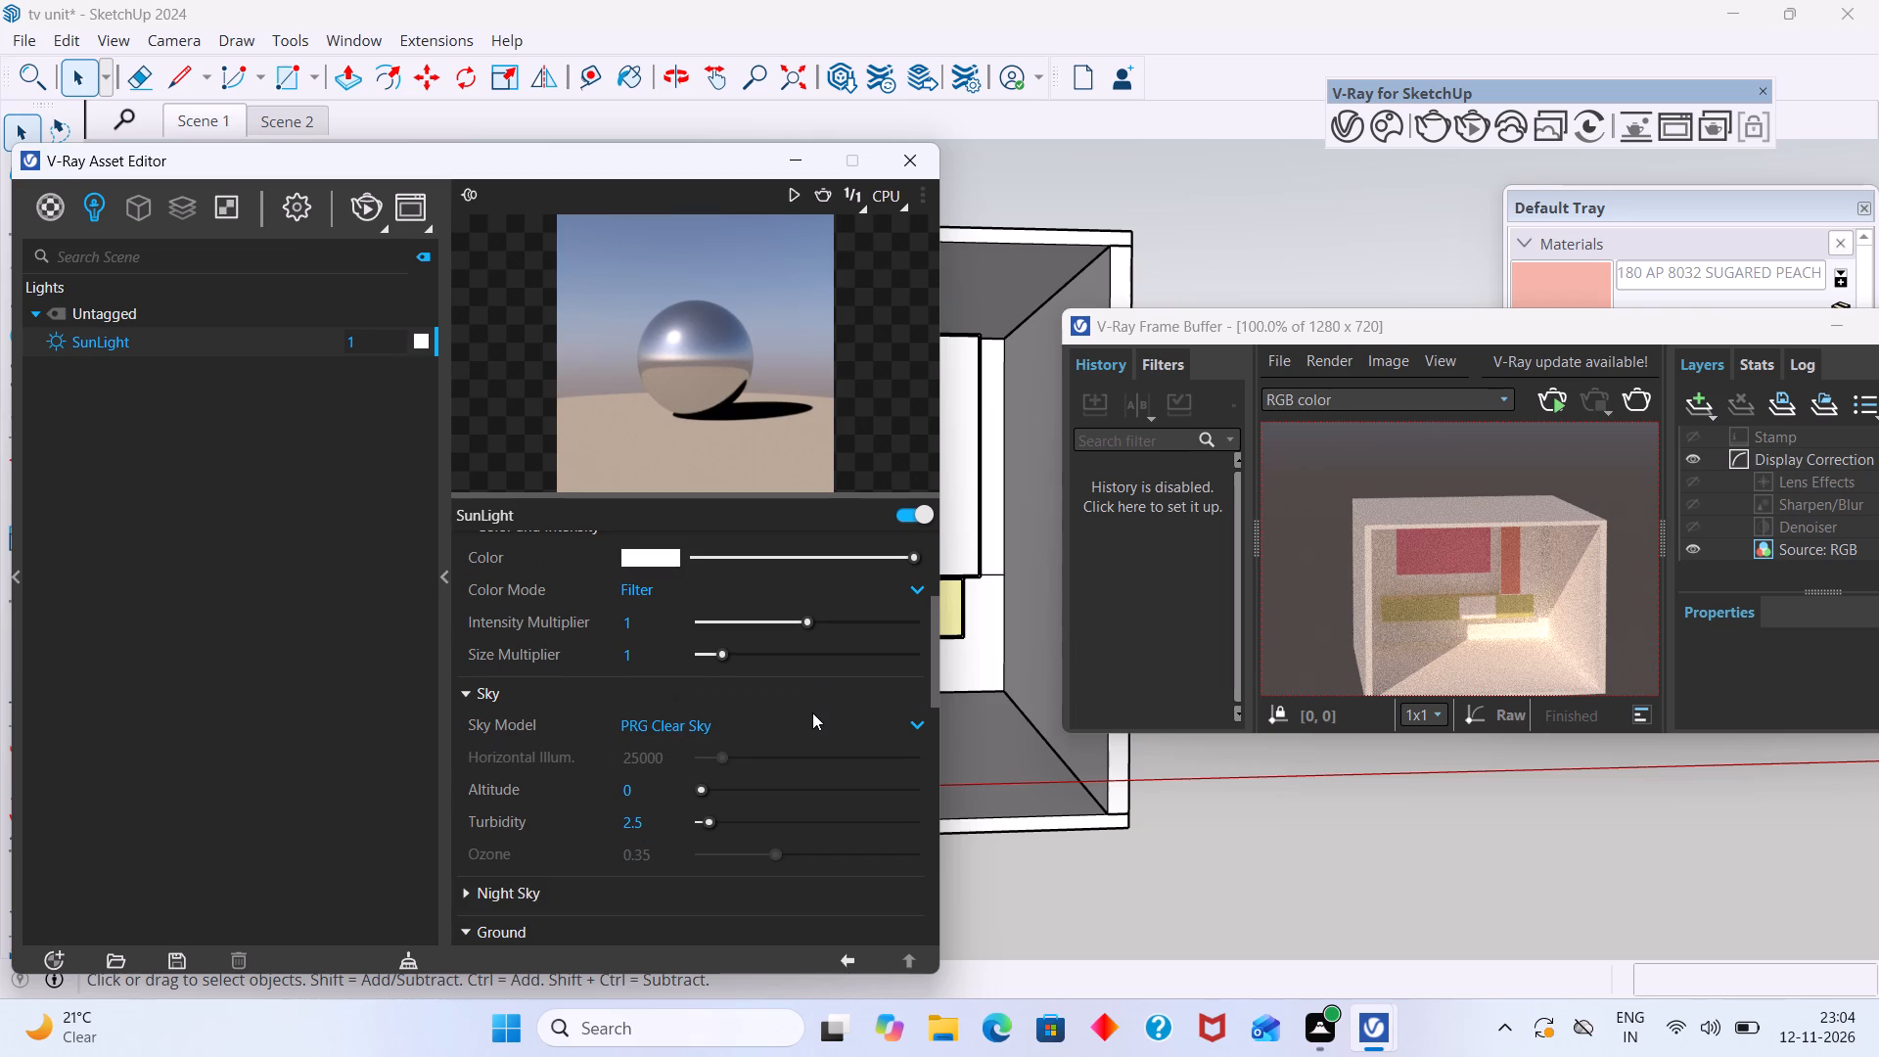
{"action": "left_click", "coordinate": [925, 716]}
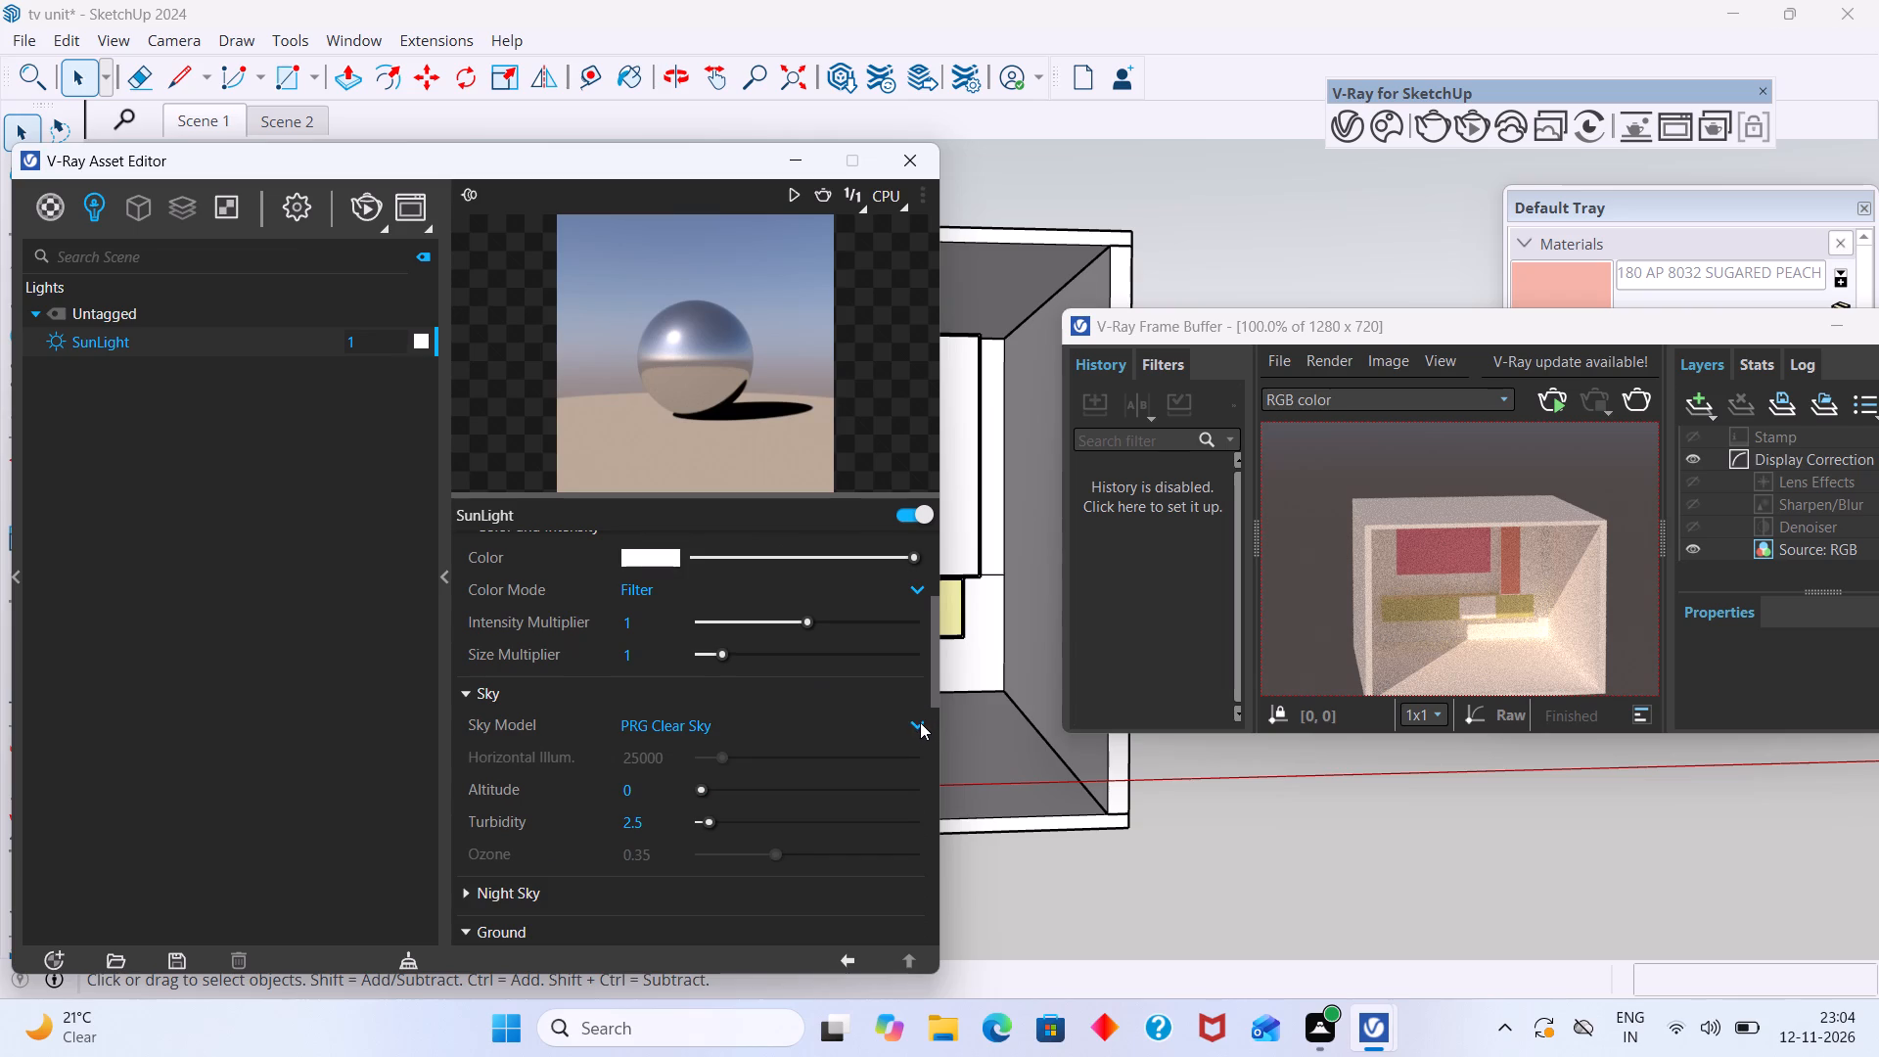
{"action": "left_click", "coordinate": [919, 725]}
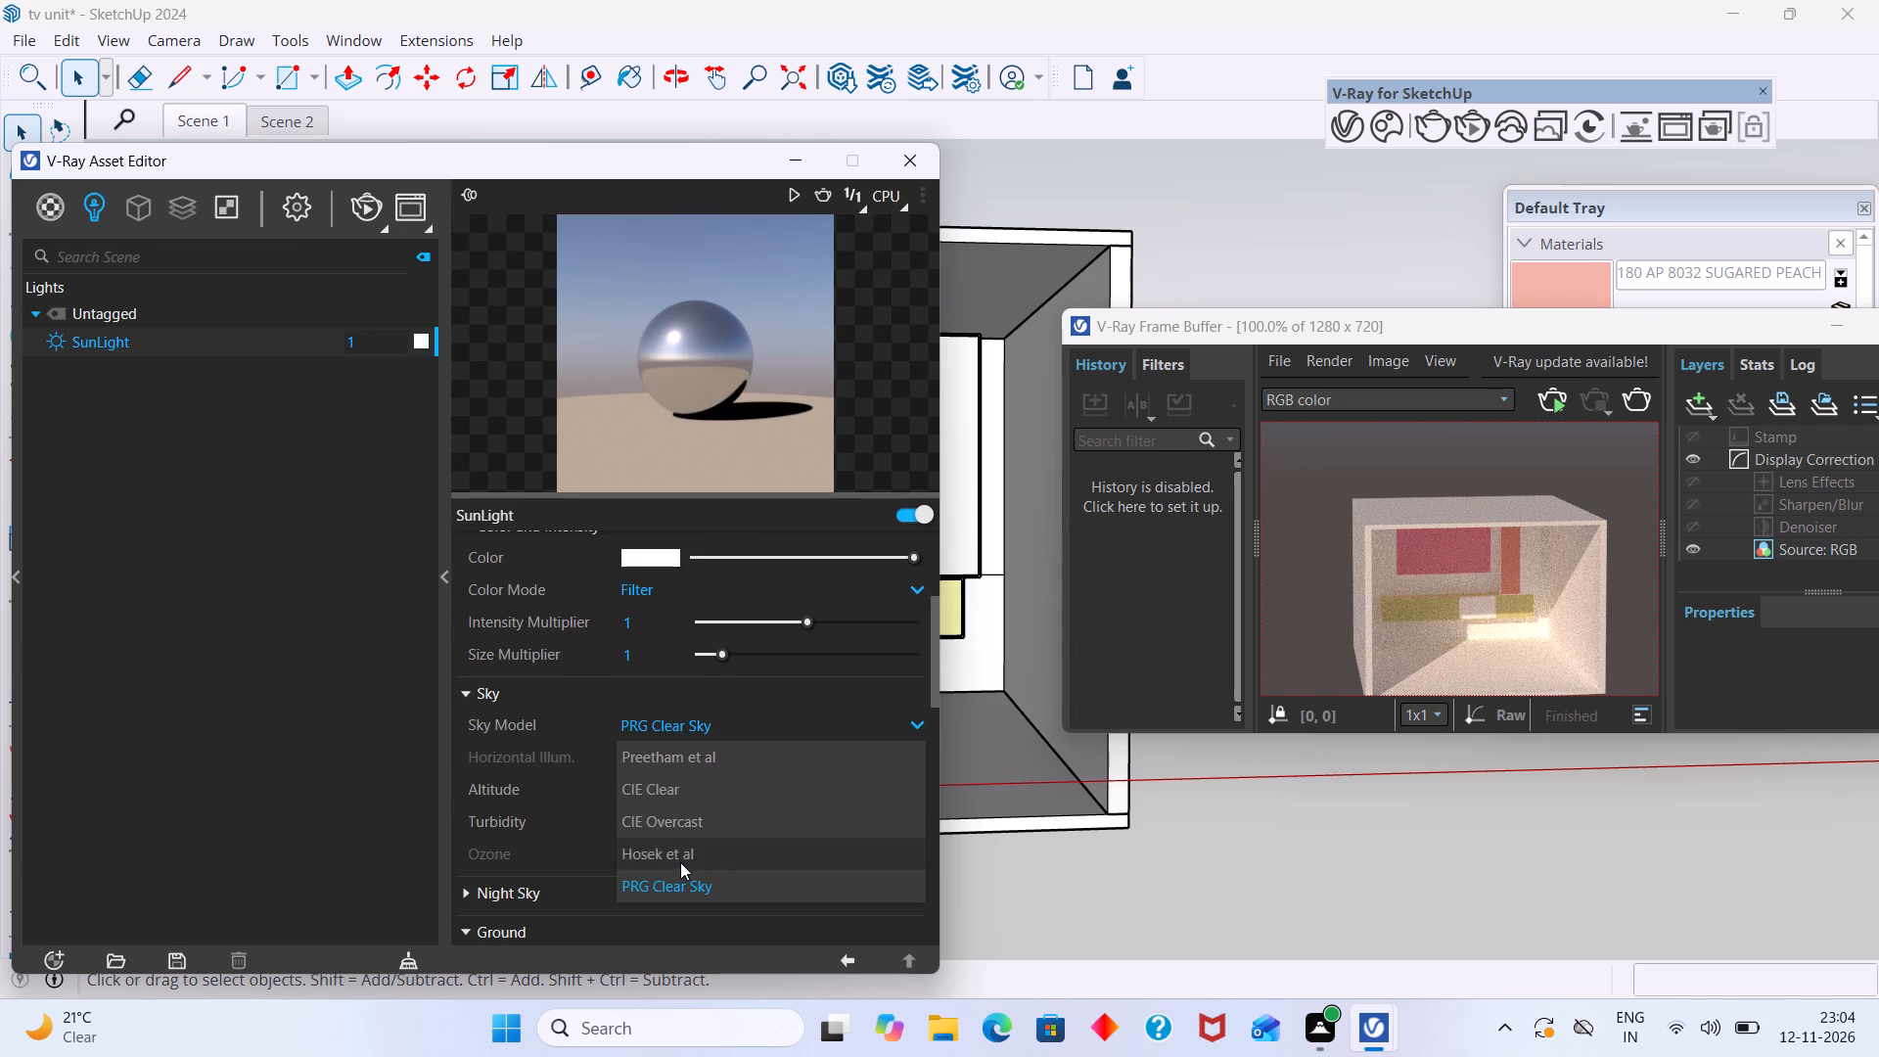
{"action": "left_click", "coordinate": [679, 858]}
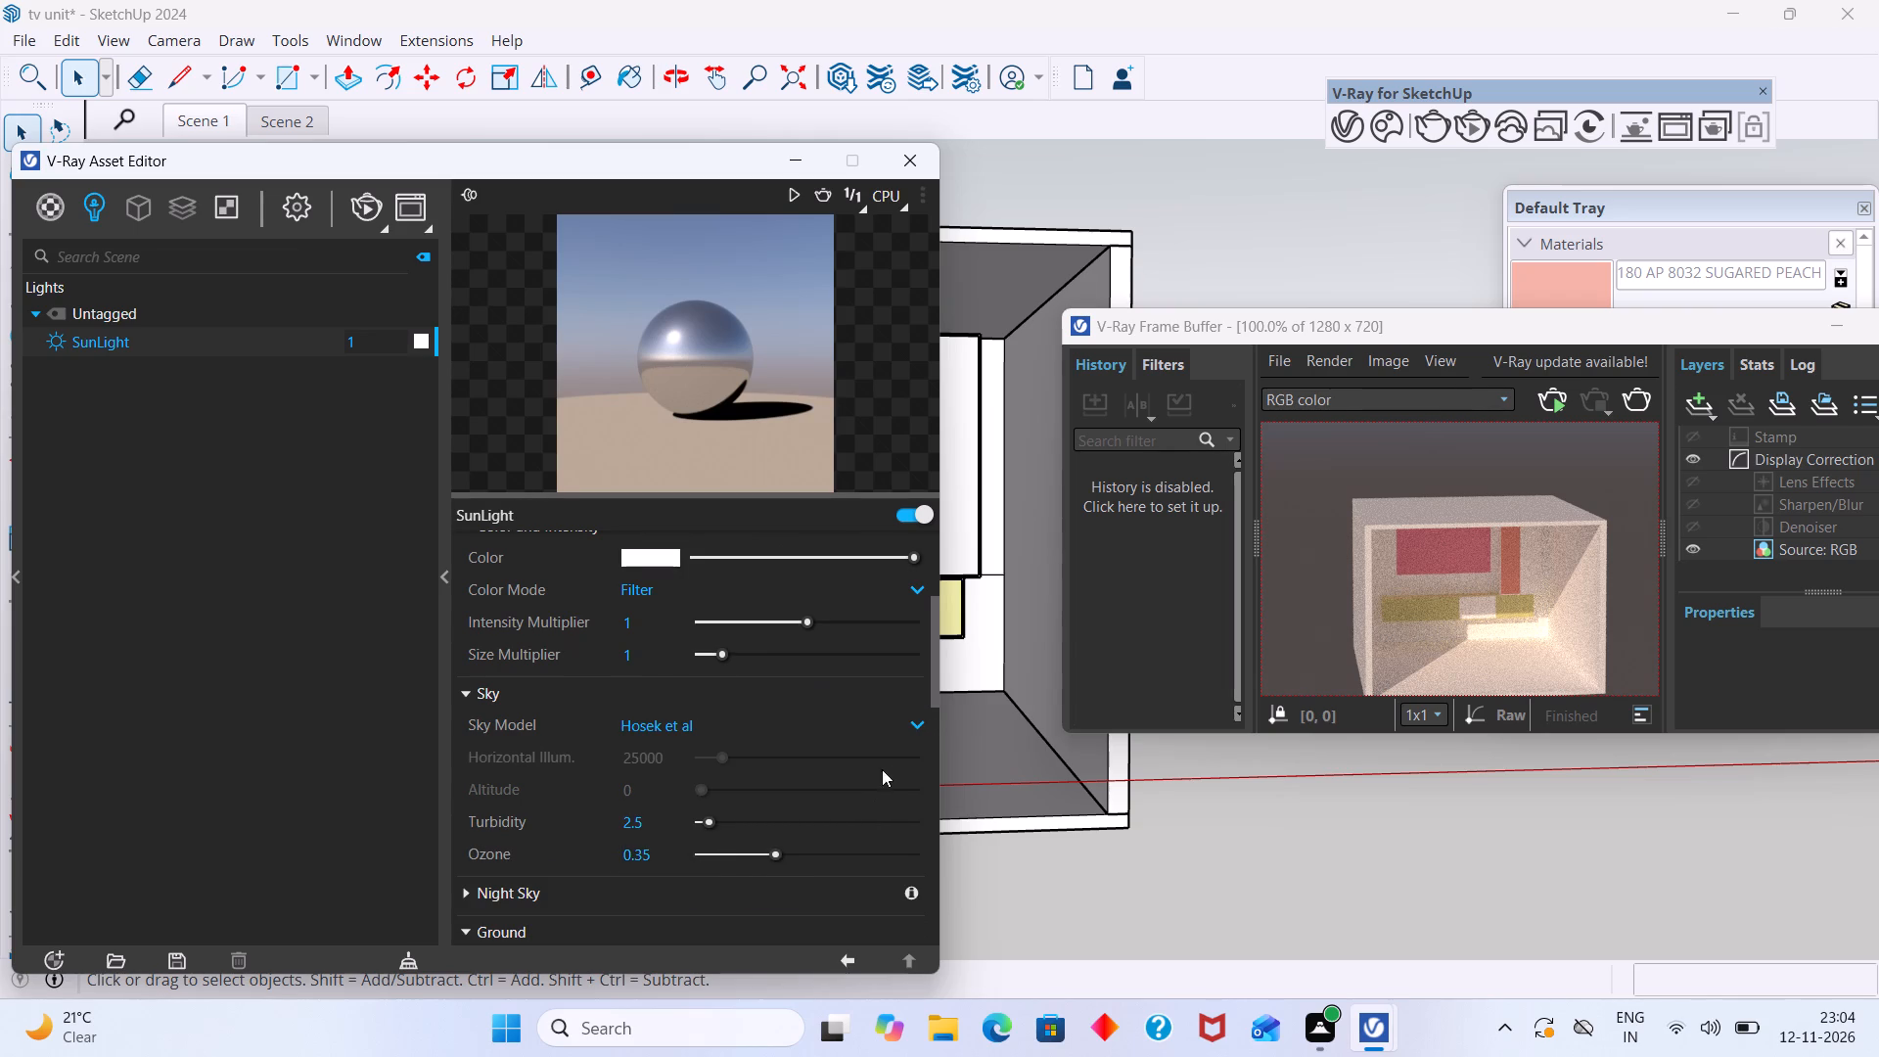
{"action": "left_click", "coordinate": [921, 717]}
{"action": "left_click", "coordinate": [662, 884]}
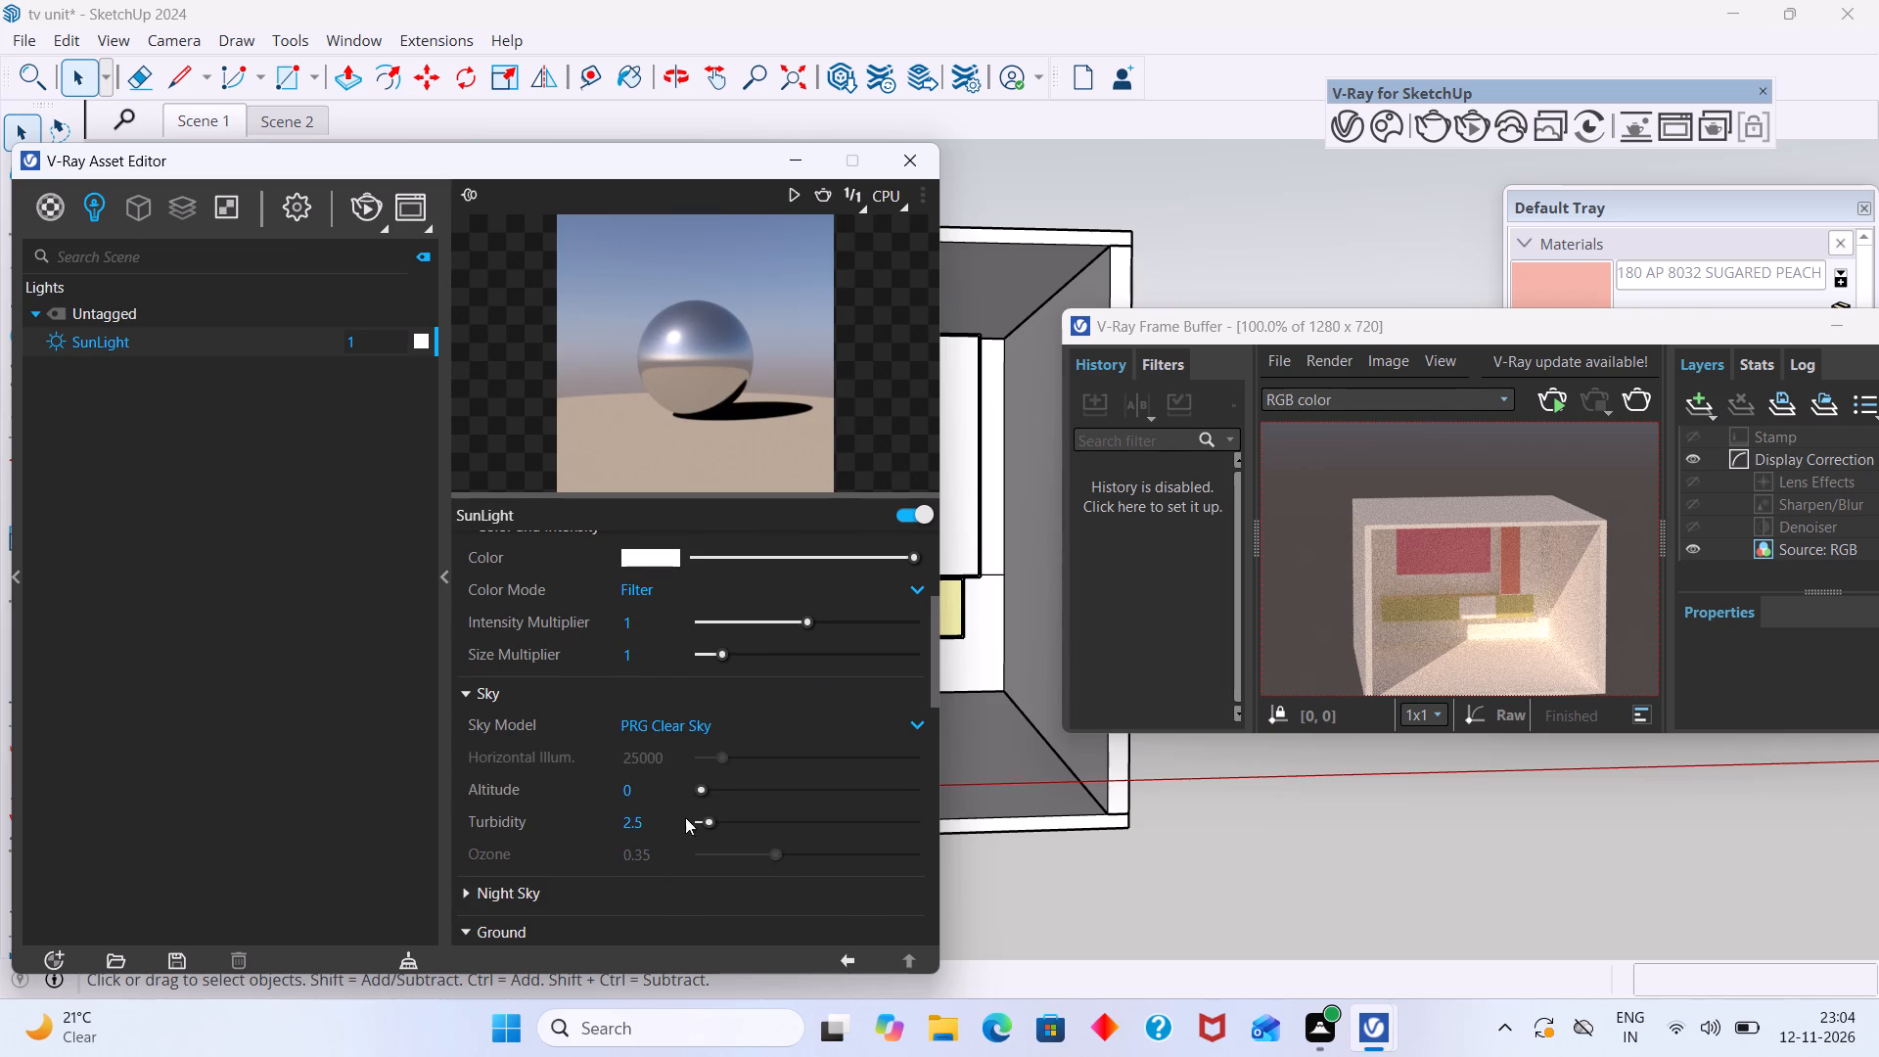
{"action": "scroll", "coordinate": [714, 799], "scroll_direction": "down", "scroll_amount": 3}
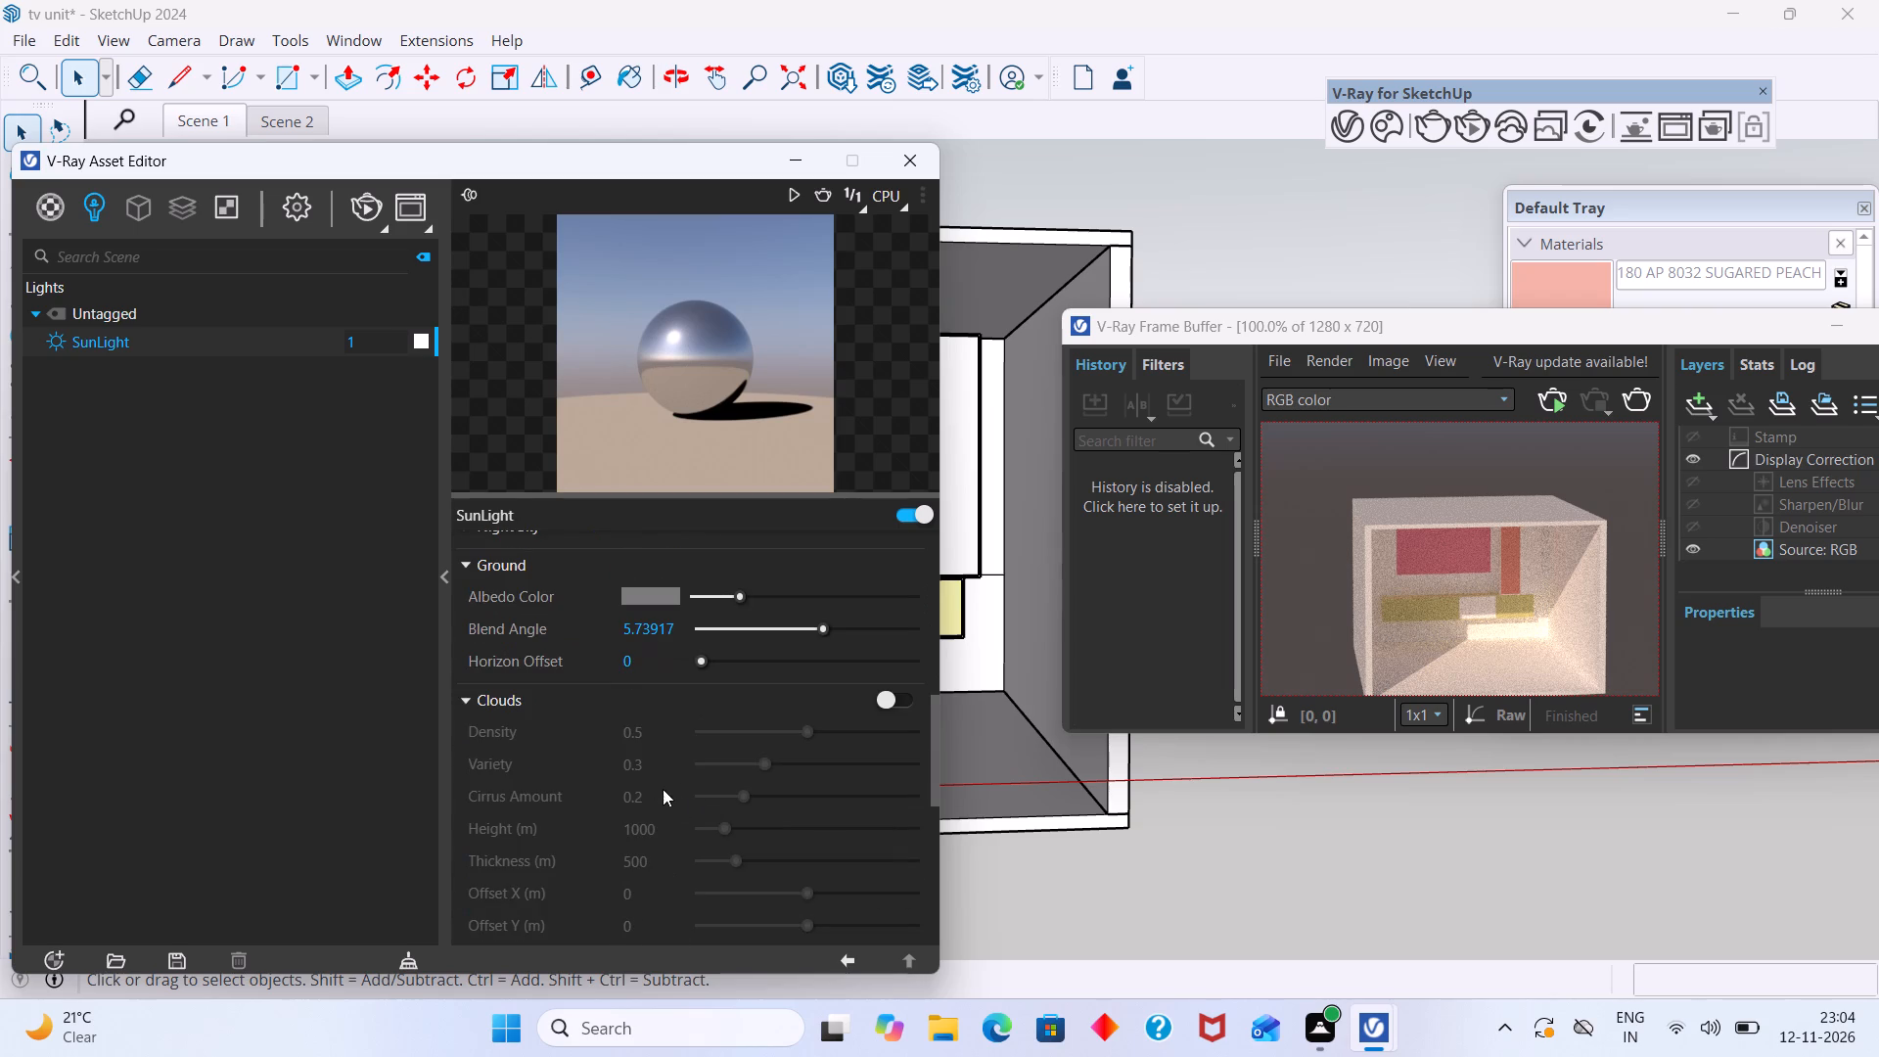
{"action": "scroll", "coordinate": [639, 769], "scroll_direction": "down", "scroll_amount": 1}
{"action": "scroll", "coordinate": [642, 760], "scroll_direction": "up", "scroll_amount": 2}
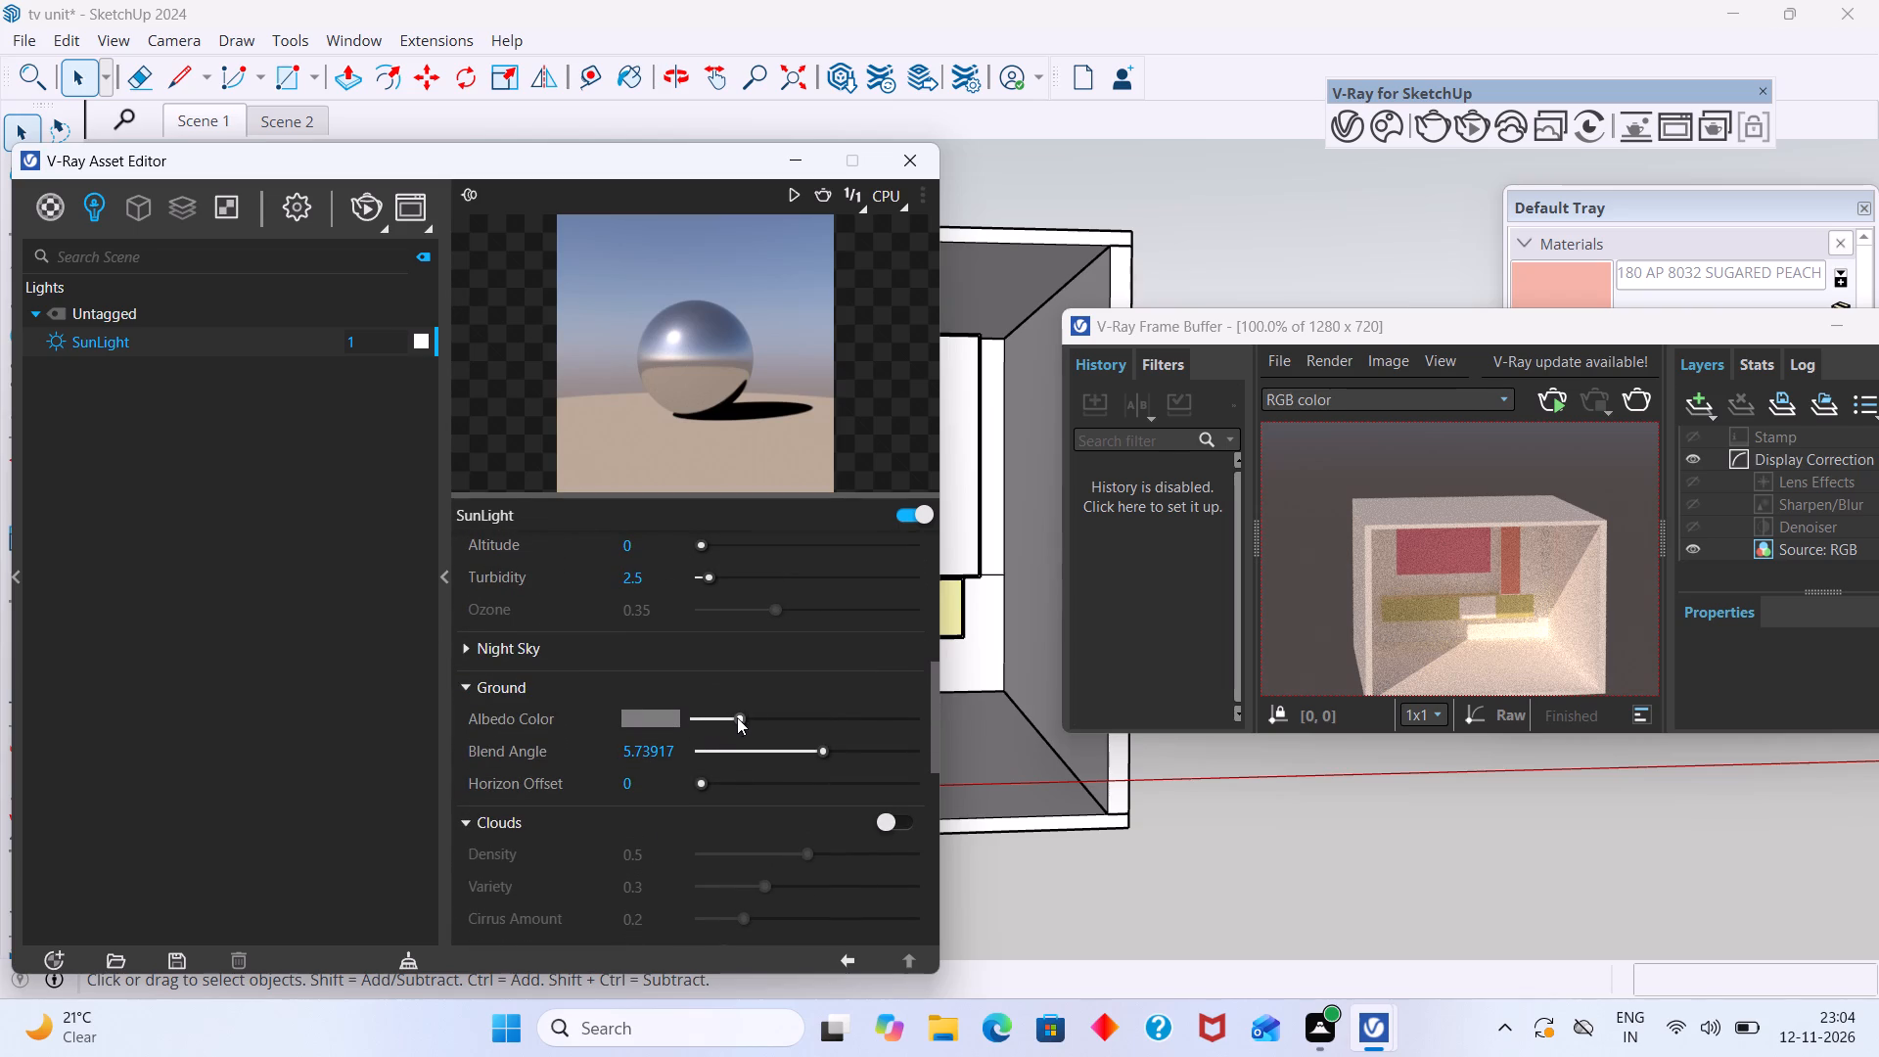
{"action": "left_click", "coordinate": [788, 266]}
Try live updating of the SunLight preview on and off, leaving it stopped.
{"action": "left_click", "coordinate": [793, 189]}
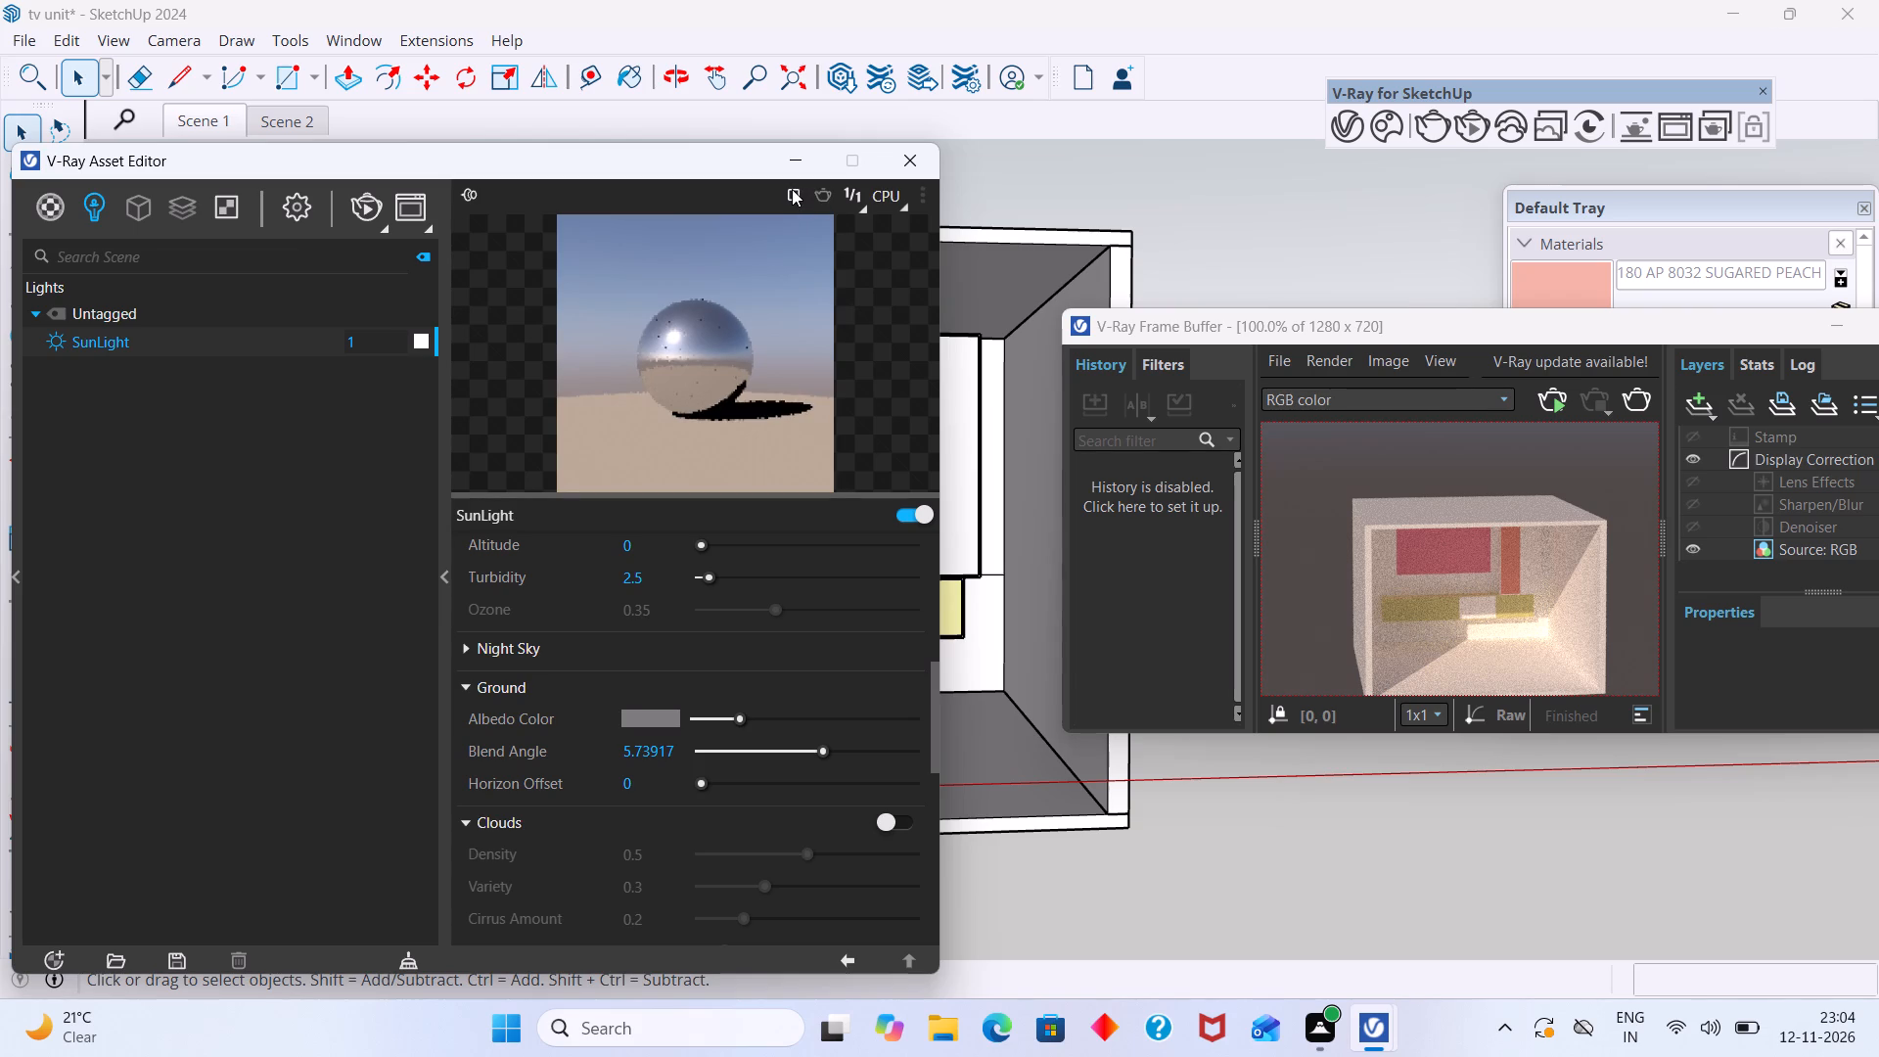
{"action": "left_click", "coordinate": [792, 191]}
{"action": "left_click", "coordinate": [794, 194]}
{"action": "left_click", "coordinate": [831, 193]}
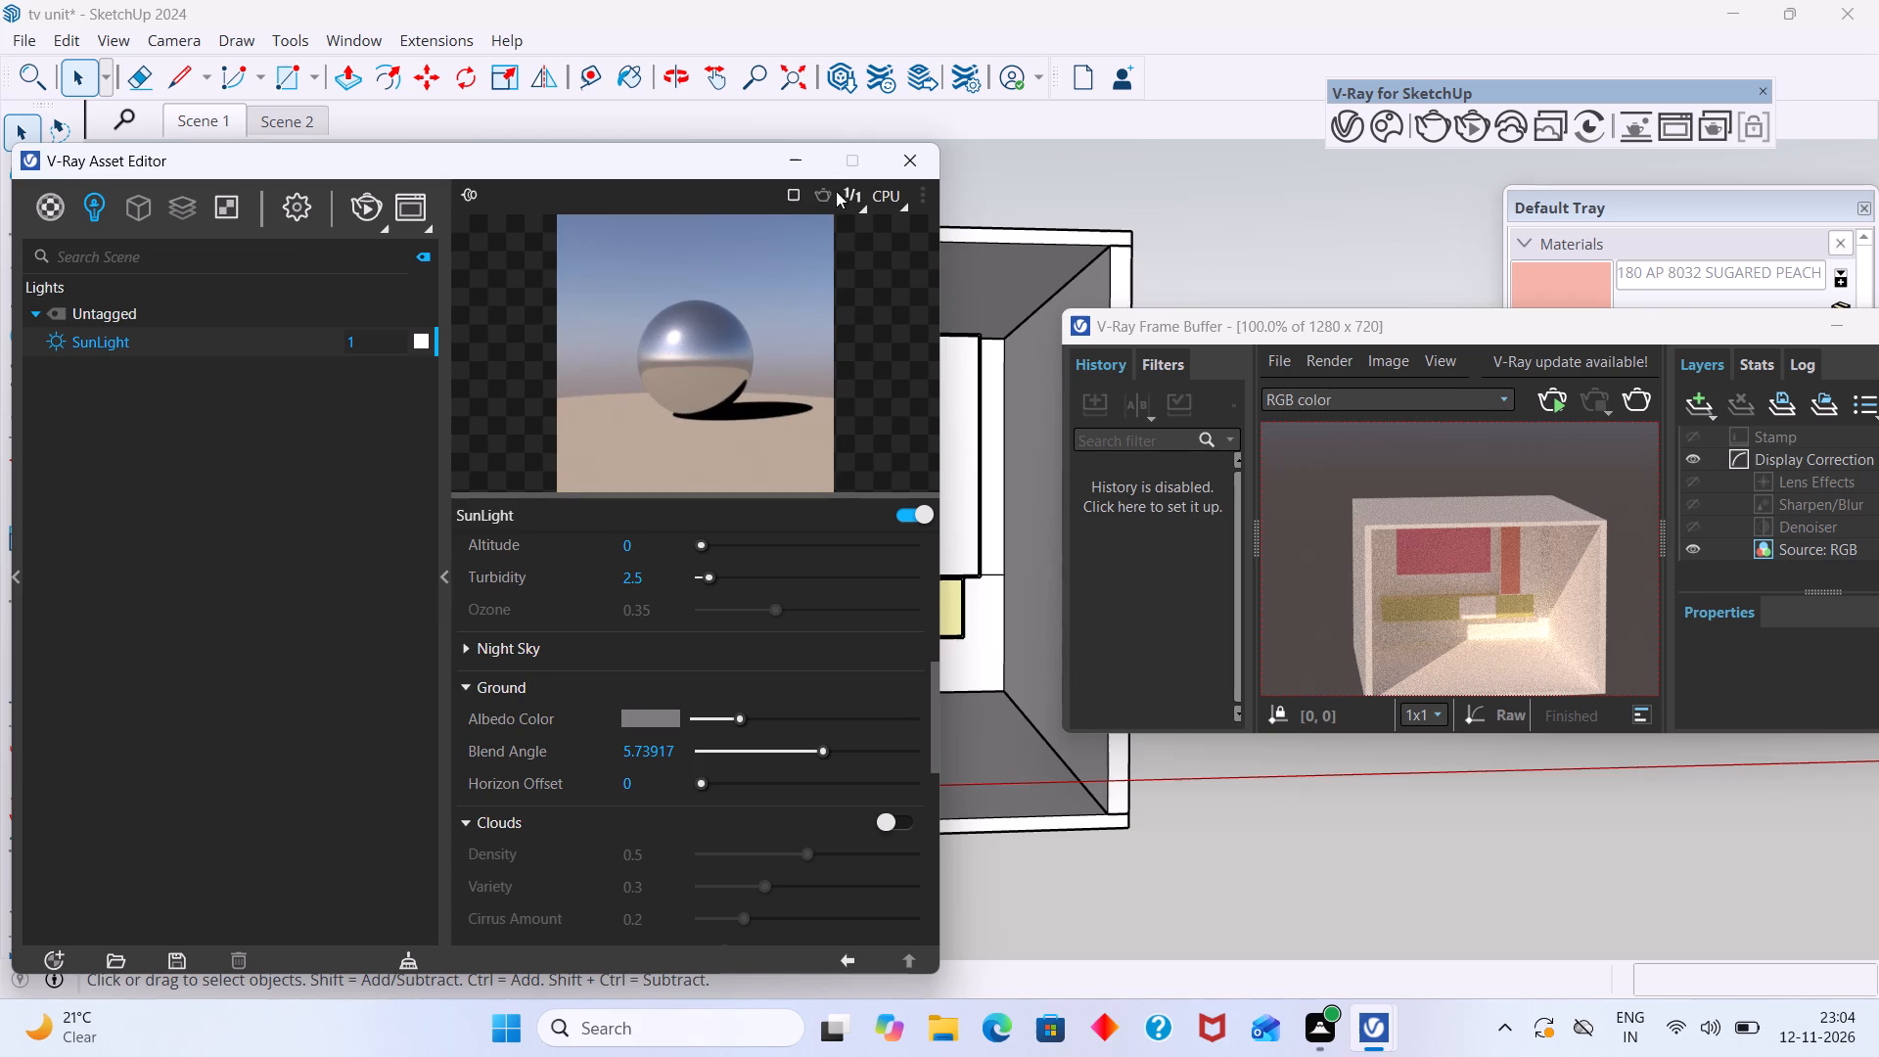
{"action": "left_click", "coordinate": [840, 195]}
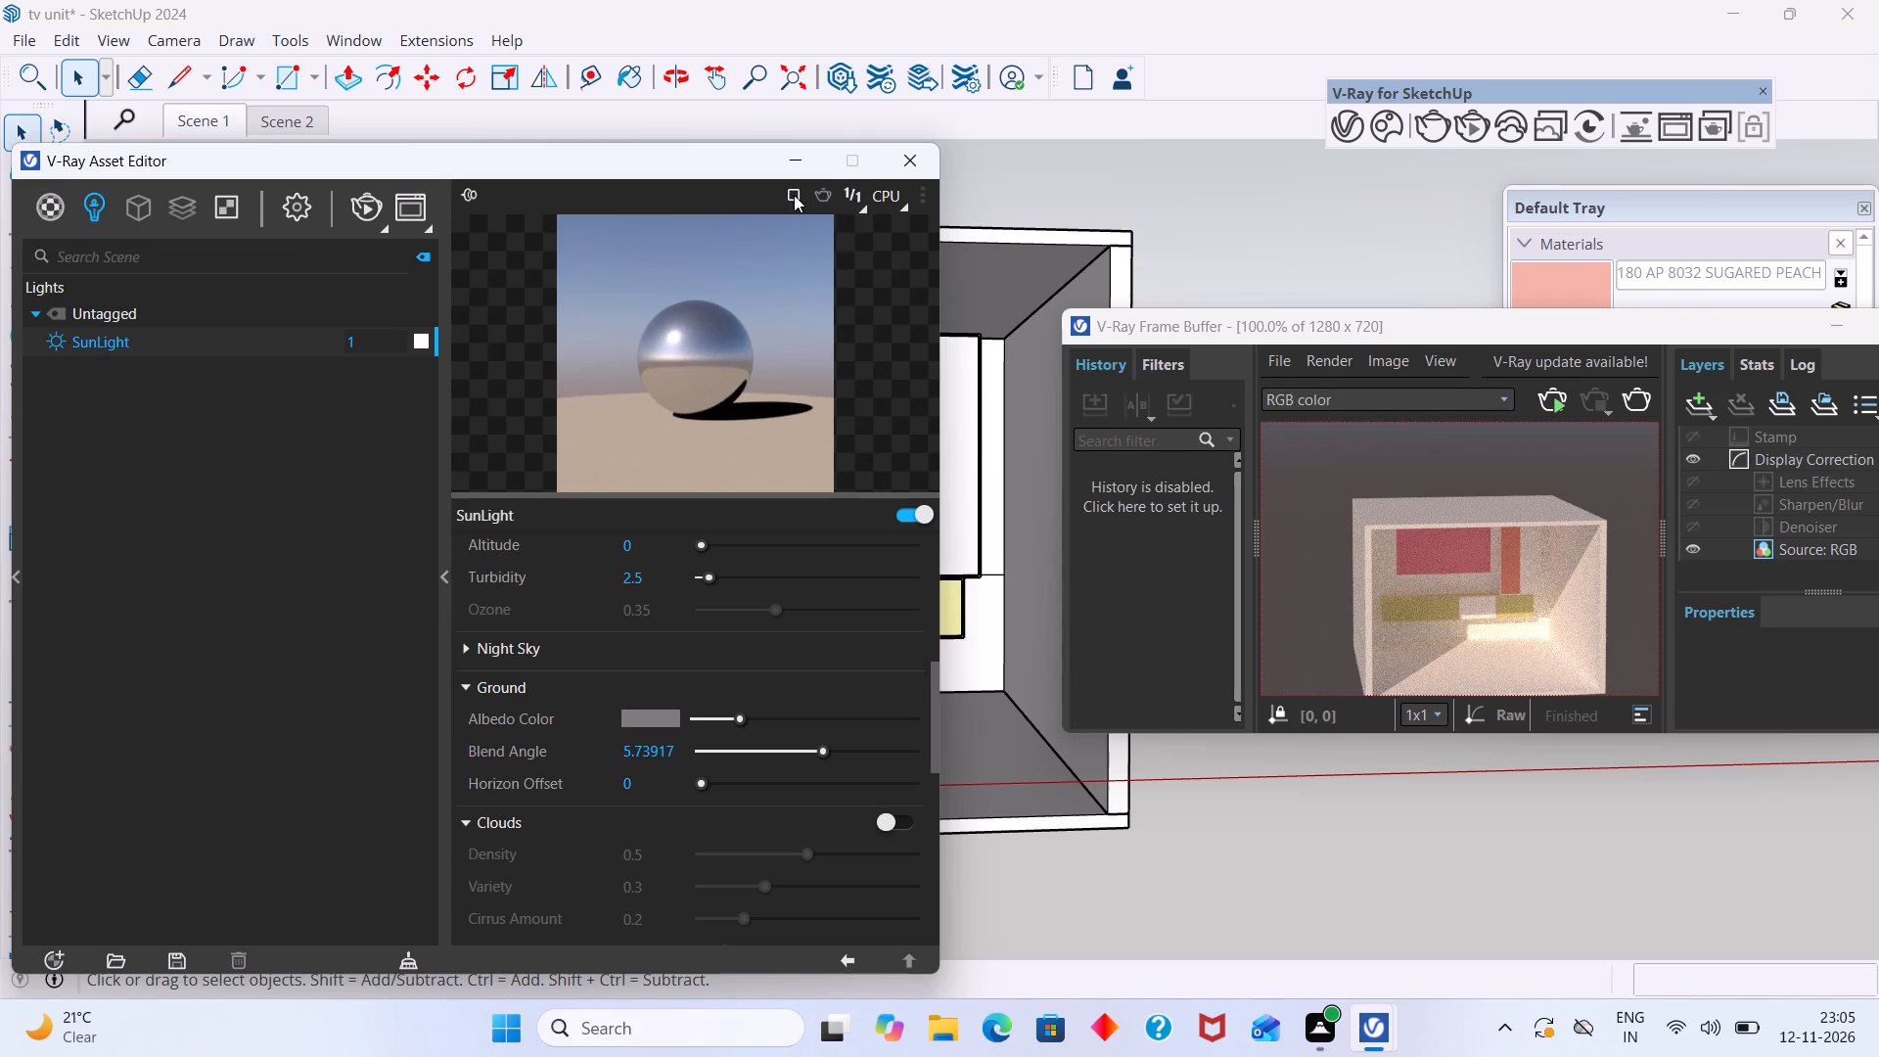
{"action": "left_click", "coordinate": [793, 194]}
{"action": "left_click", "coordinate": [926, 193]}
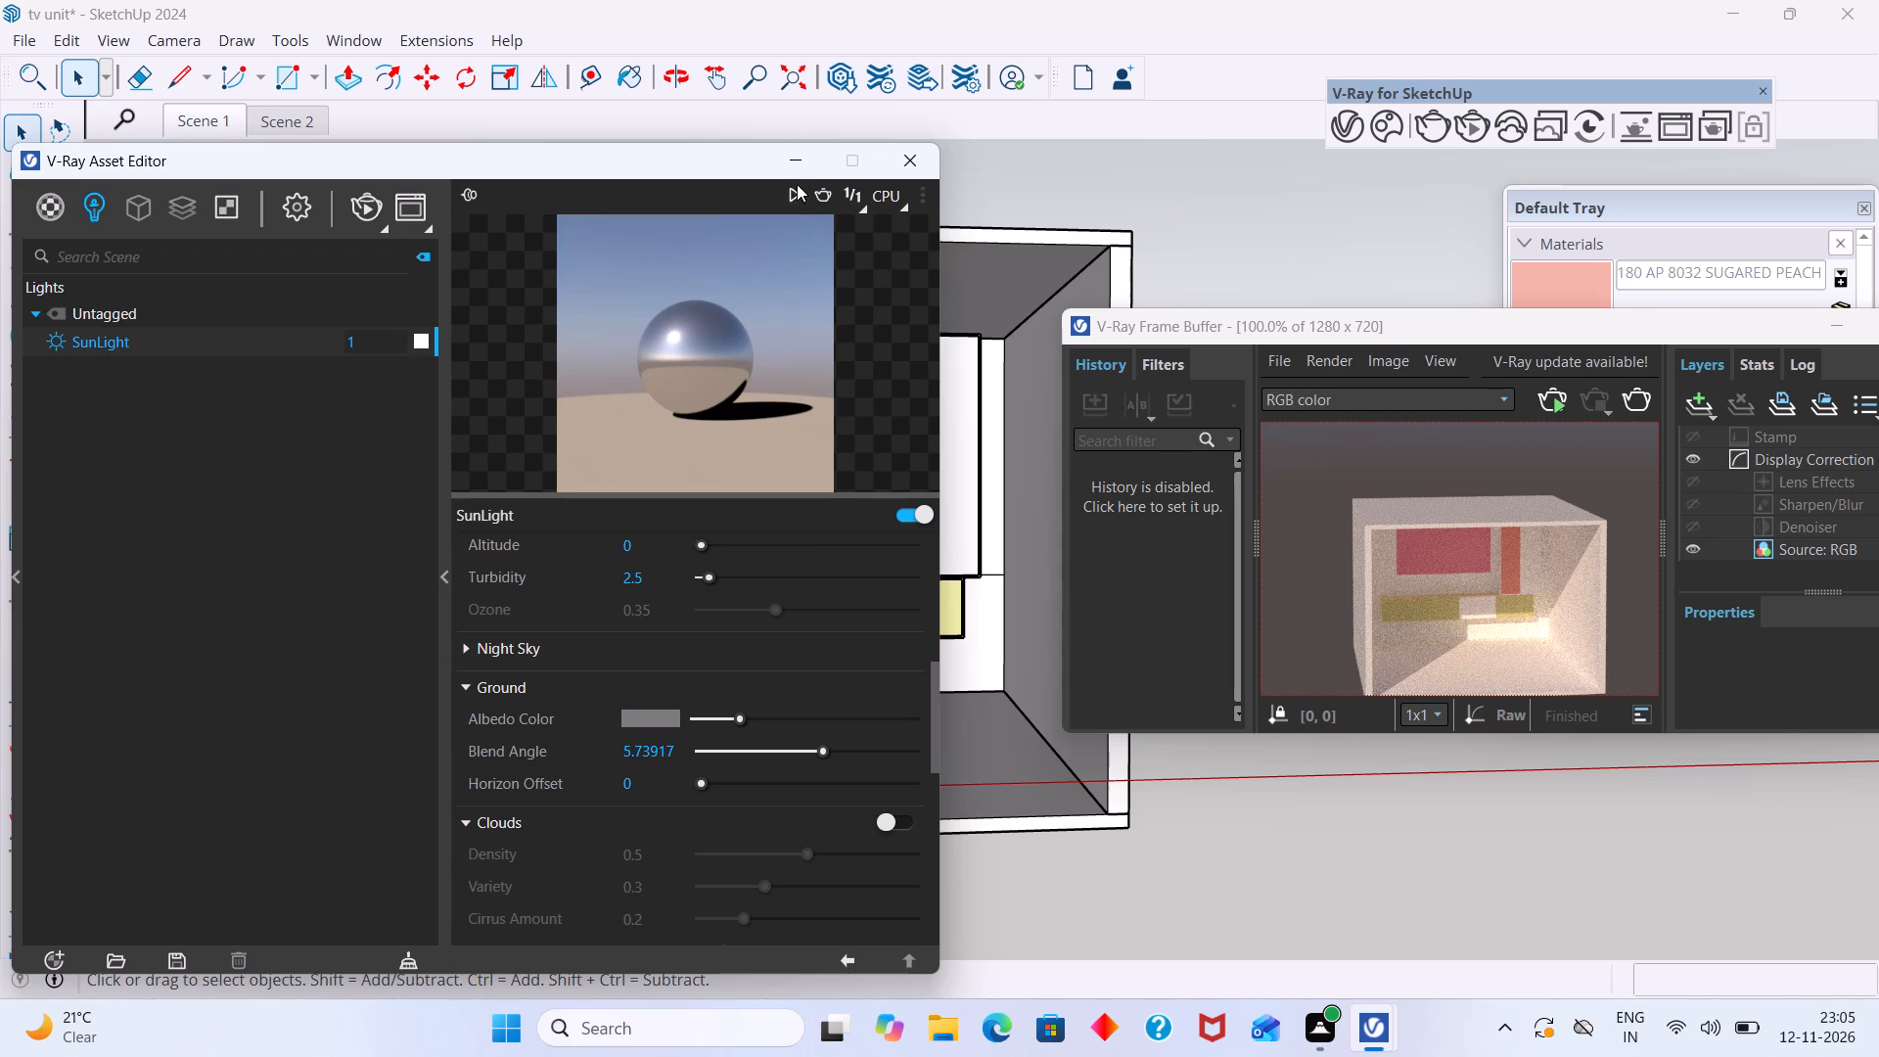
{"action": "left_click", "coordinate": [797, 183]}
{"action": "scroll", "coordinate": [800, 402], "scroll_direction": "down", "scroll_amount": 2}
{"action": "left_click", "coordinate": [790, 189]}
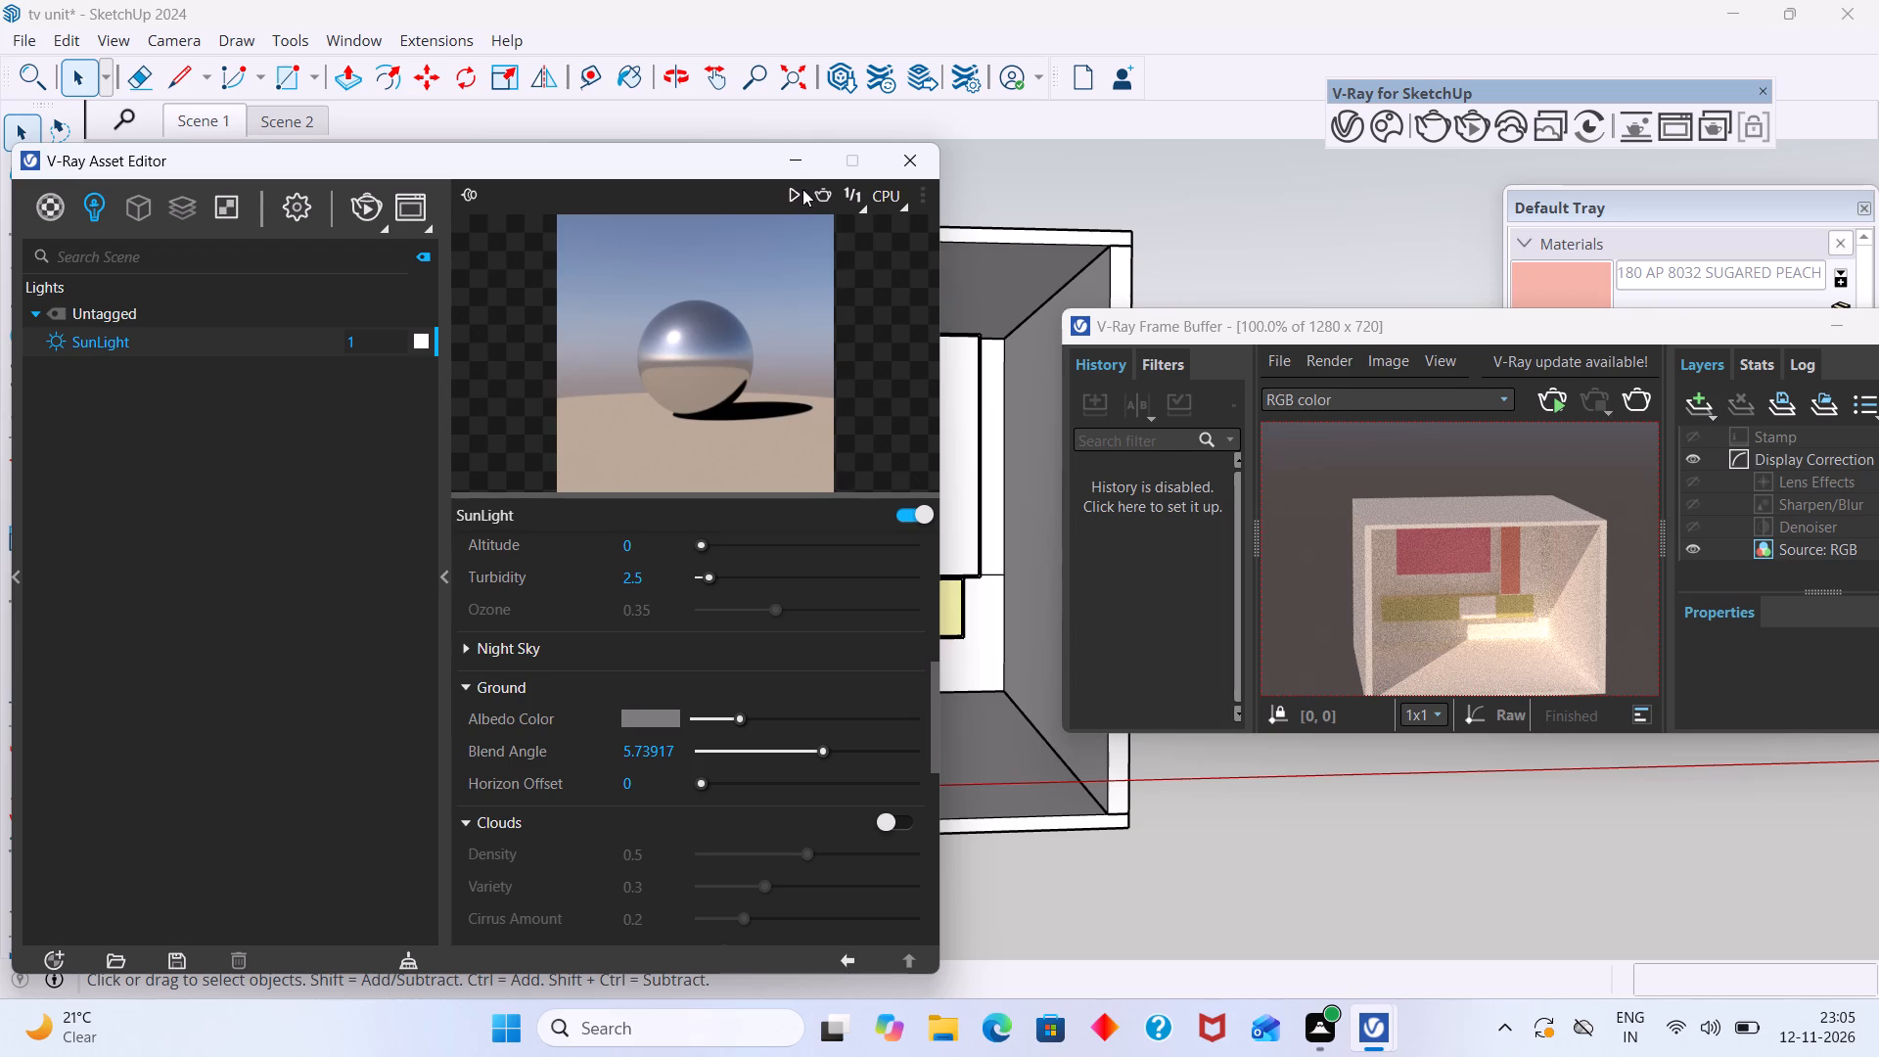
Render the SunLight preview manually with live updating off.
{"action": "left_click", "coordinate": [818, 190]}
{"action": "left_click", "coordinate": [819, 190]}
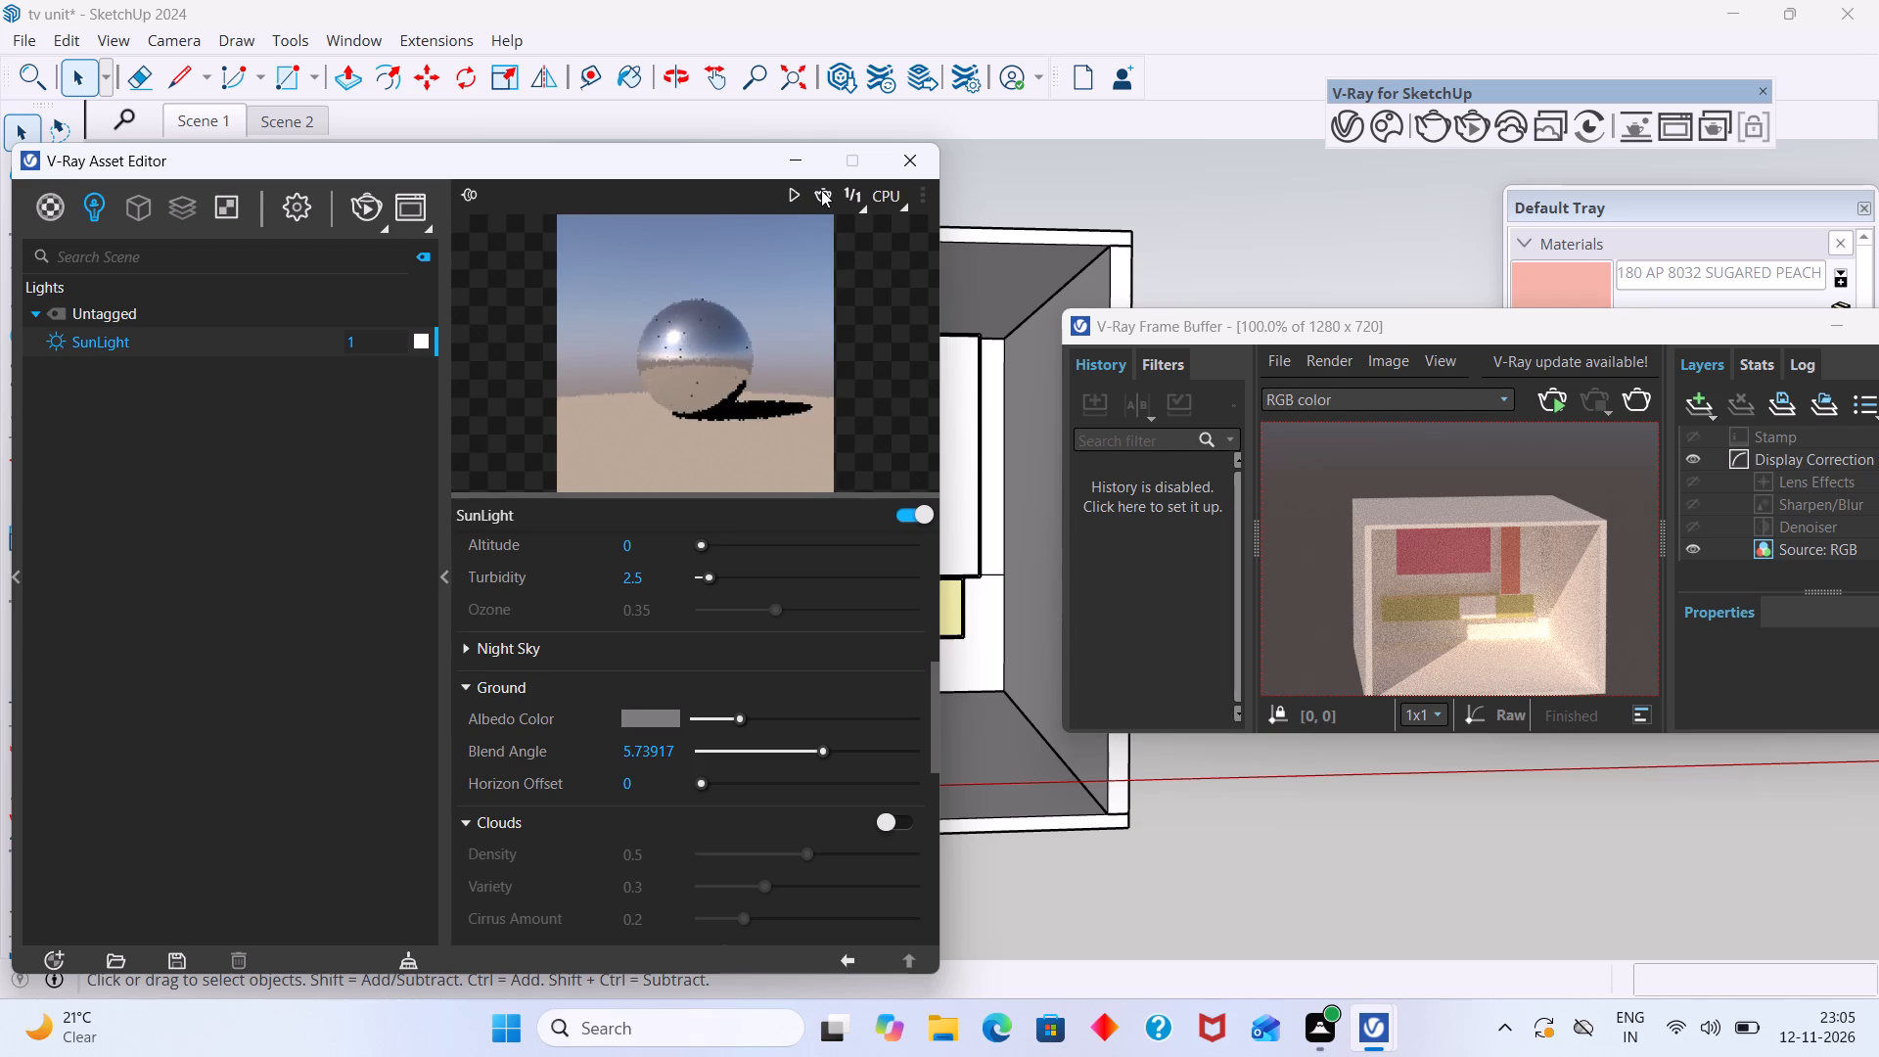
{"action": "left_click", "coordinate": [821, 190]}
{"action": "triple_click", "coordinate": [821, 190]}
{"action": "left_click", "coordinate": [821, 200]}
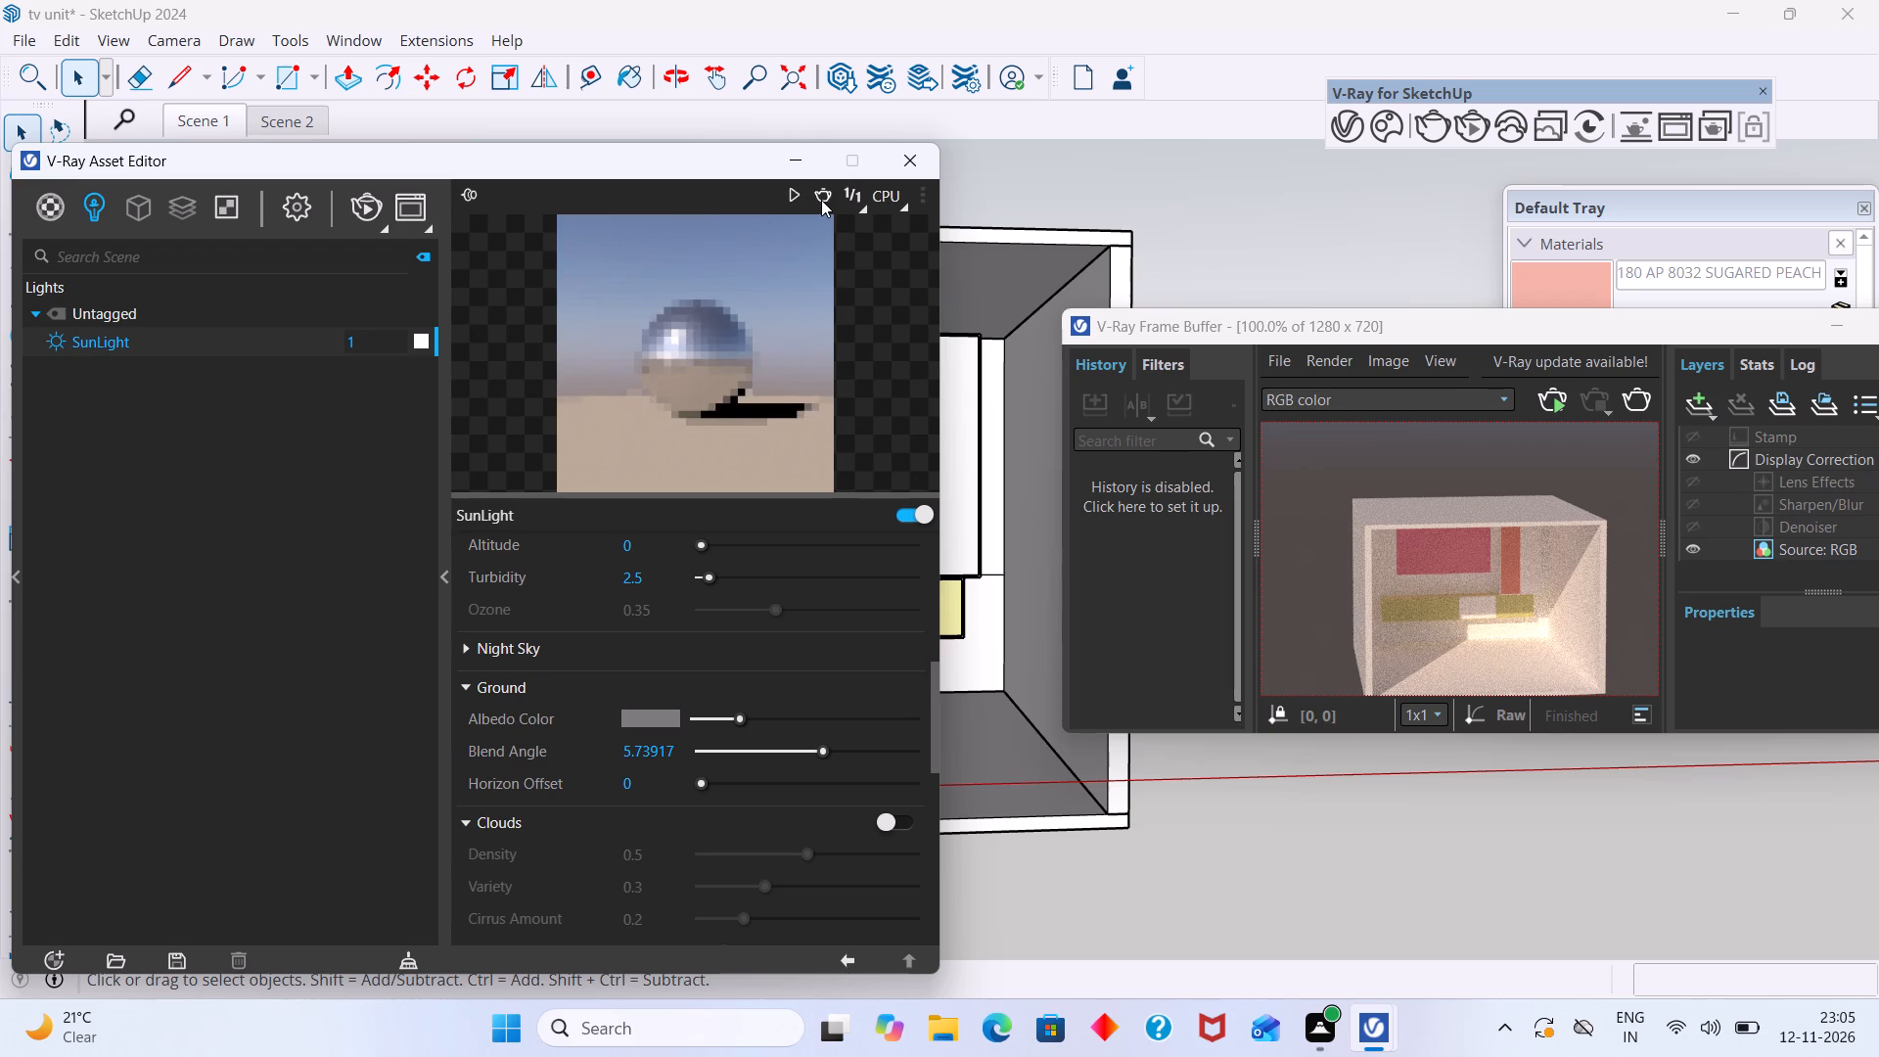
{"action": "left_click_drag", "start_coordinate": [812, 197], "coordinate": [810, 228]}
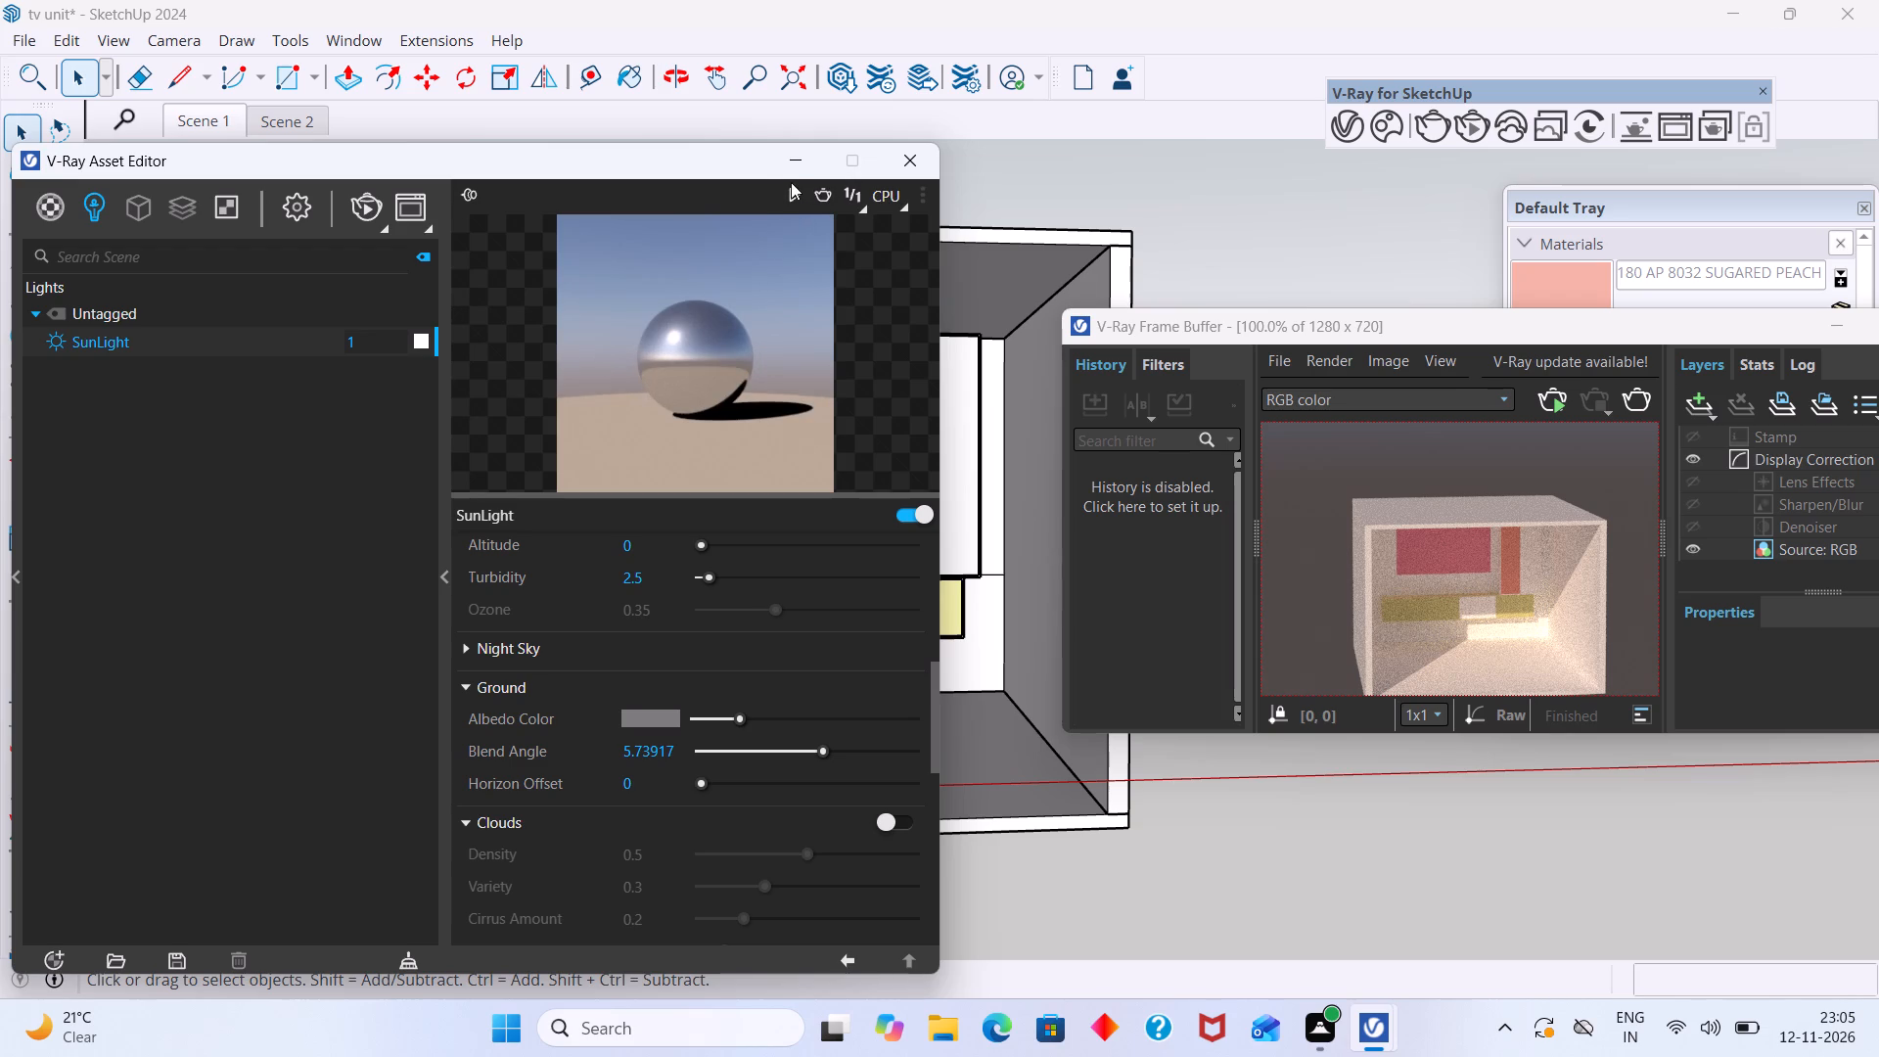
Restart the live updating of the SunLight preview.
{"action": "left_click", "coordinate": [793, 180]}
Collapse the SunLight's Parameters and look over its Options settings, including the Caustic Photons section.
{"action": "scroll", "coordinate": [817, 550], "scroll_direction": "up", "scroll_amount": 2}
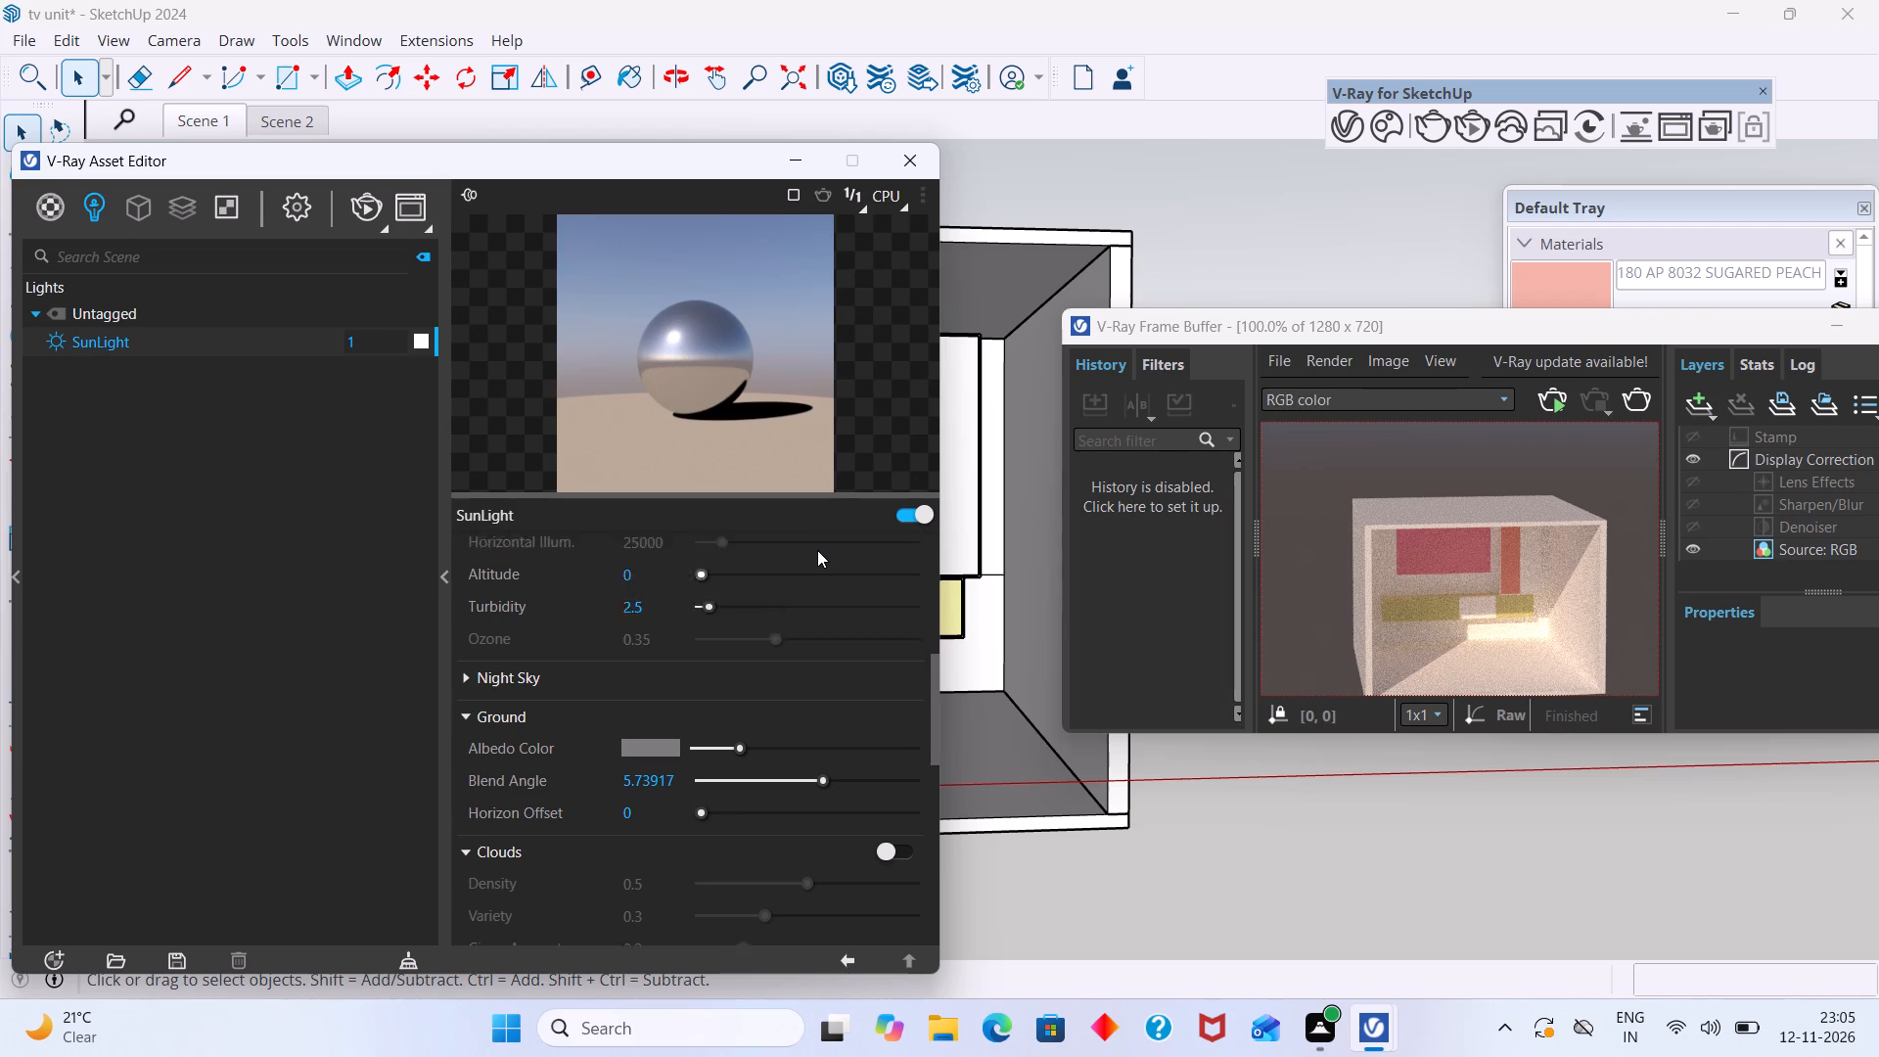
{"action": "scroll", "coordinate": [817, 550], "scroll_direction": "up", "scroll_amount": 5}
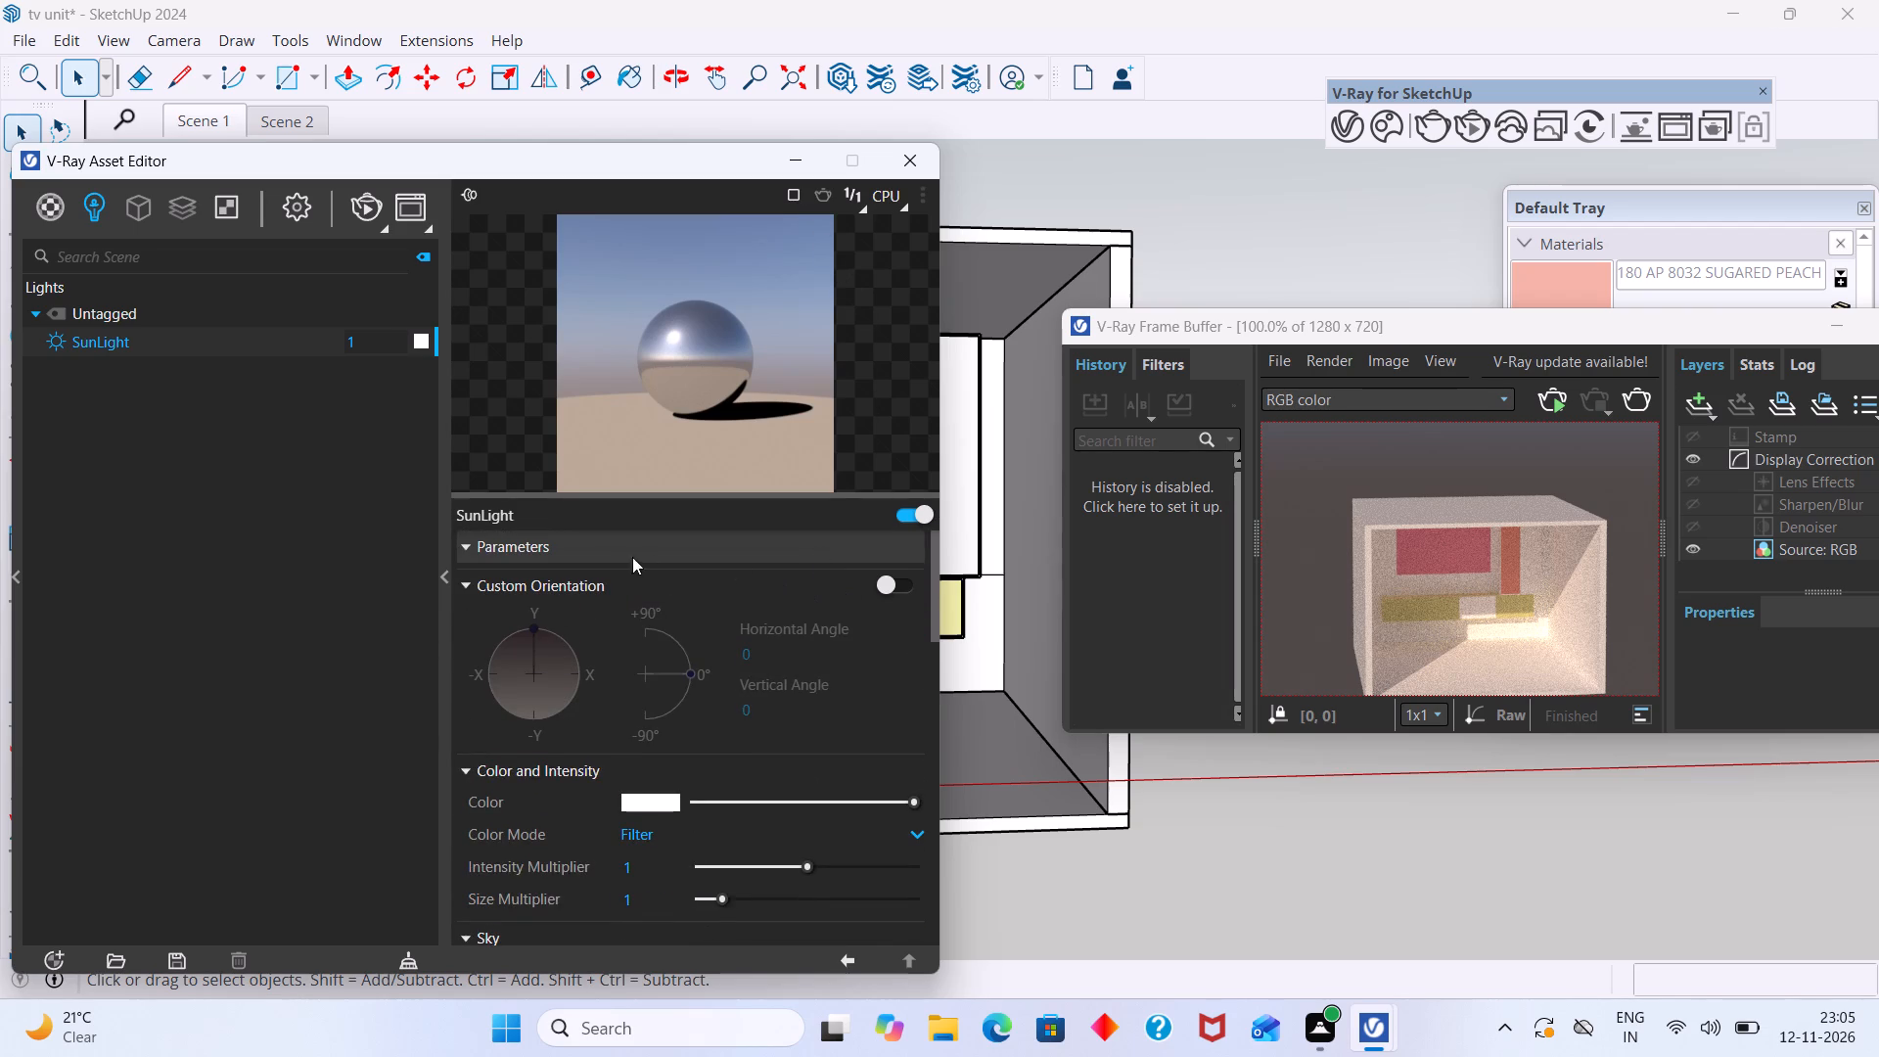
{"action": "left_click", "coordinate": [457, 542]}
{"action": "left_click", "coordinate": [463, 542]}
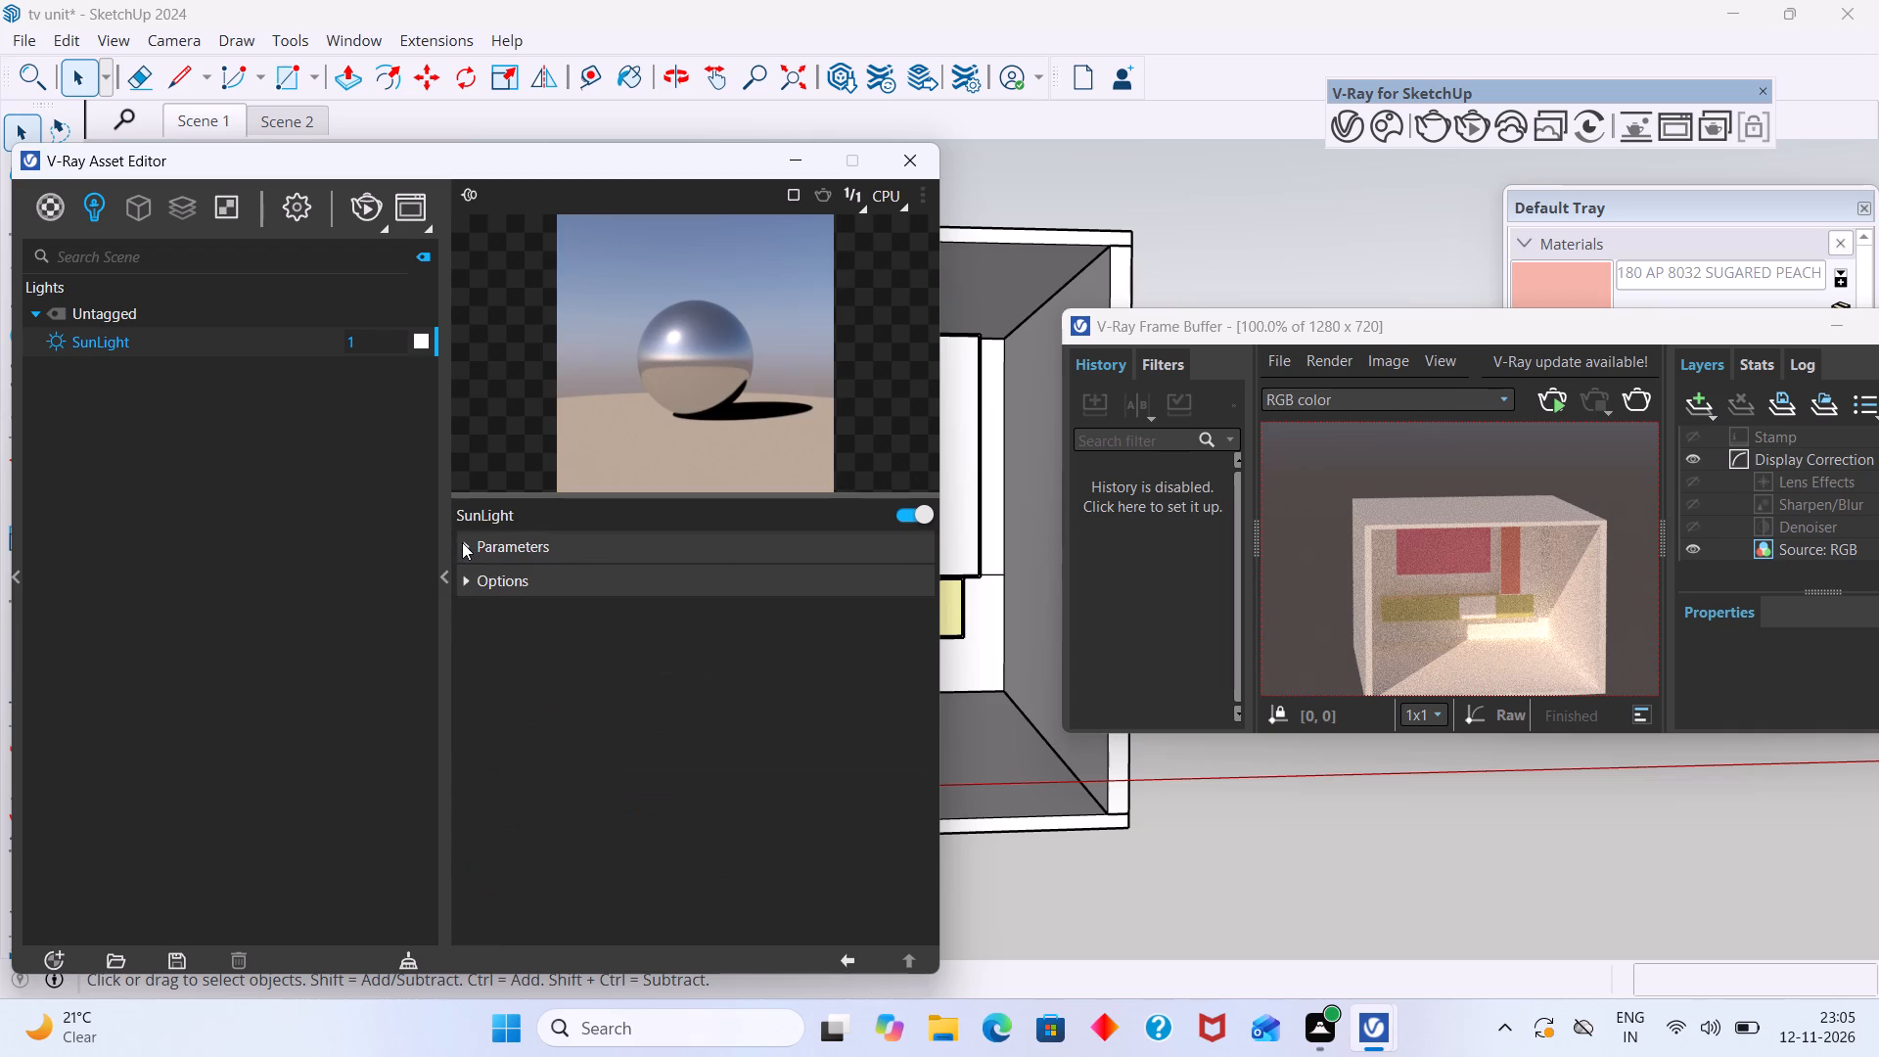
{"action": "left_click", "coordinate": [477, 578]}
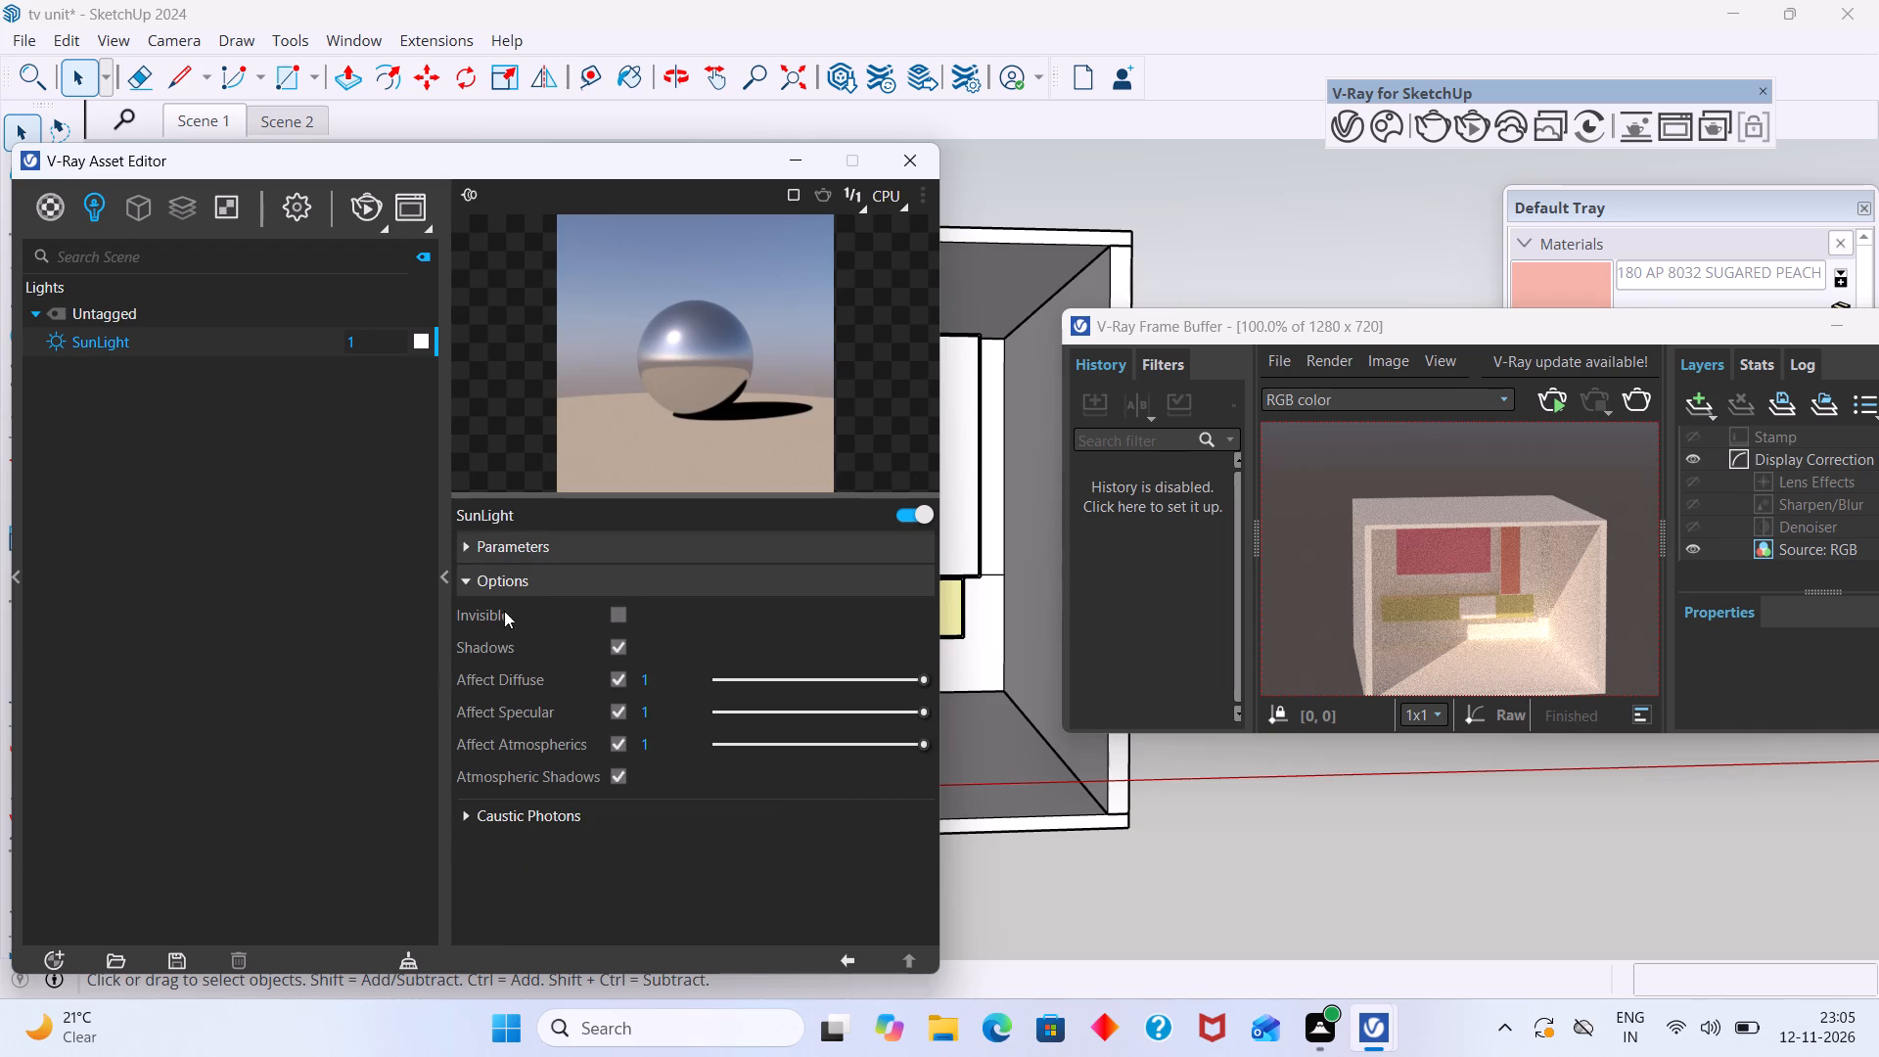
{"action": "left_click", "coordinate": [462, 814]}
{"action": "left_click", "coordinate": [466, 575]}
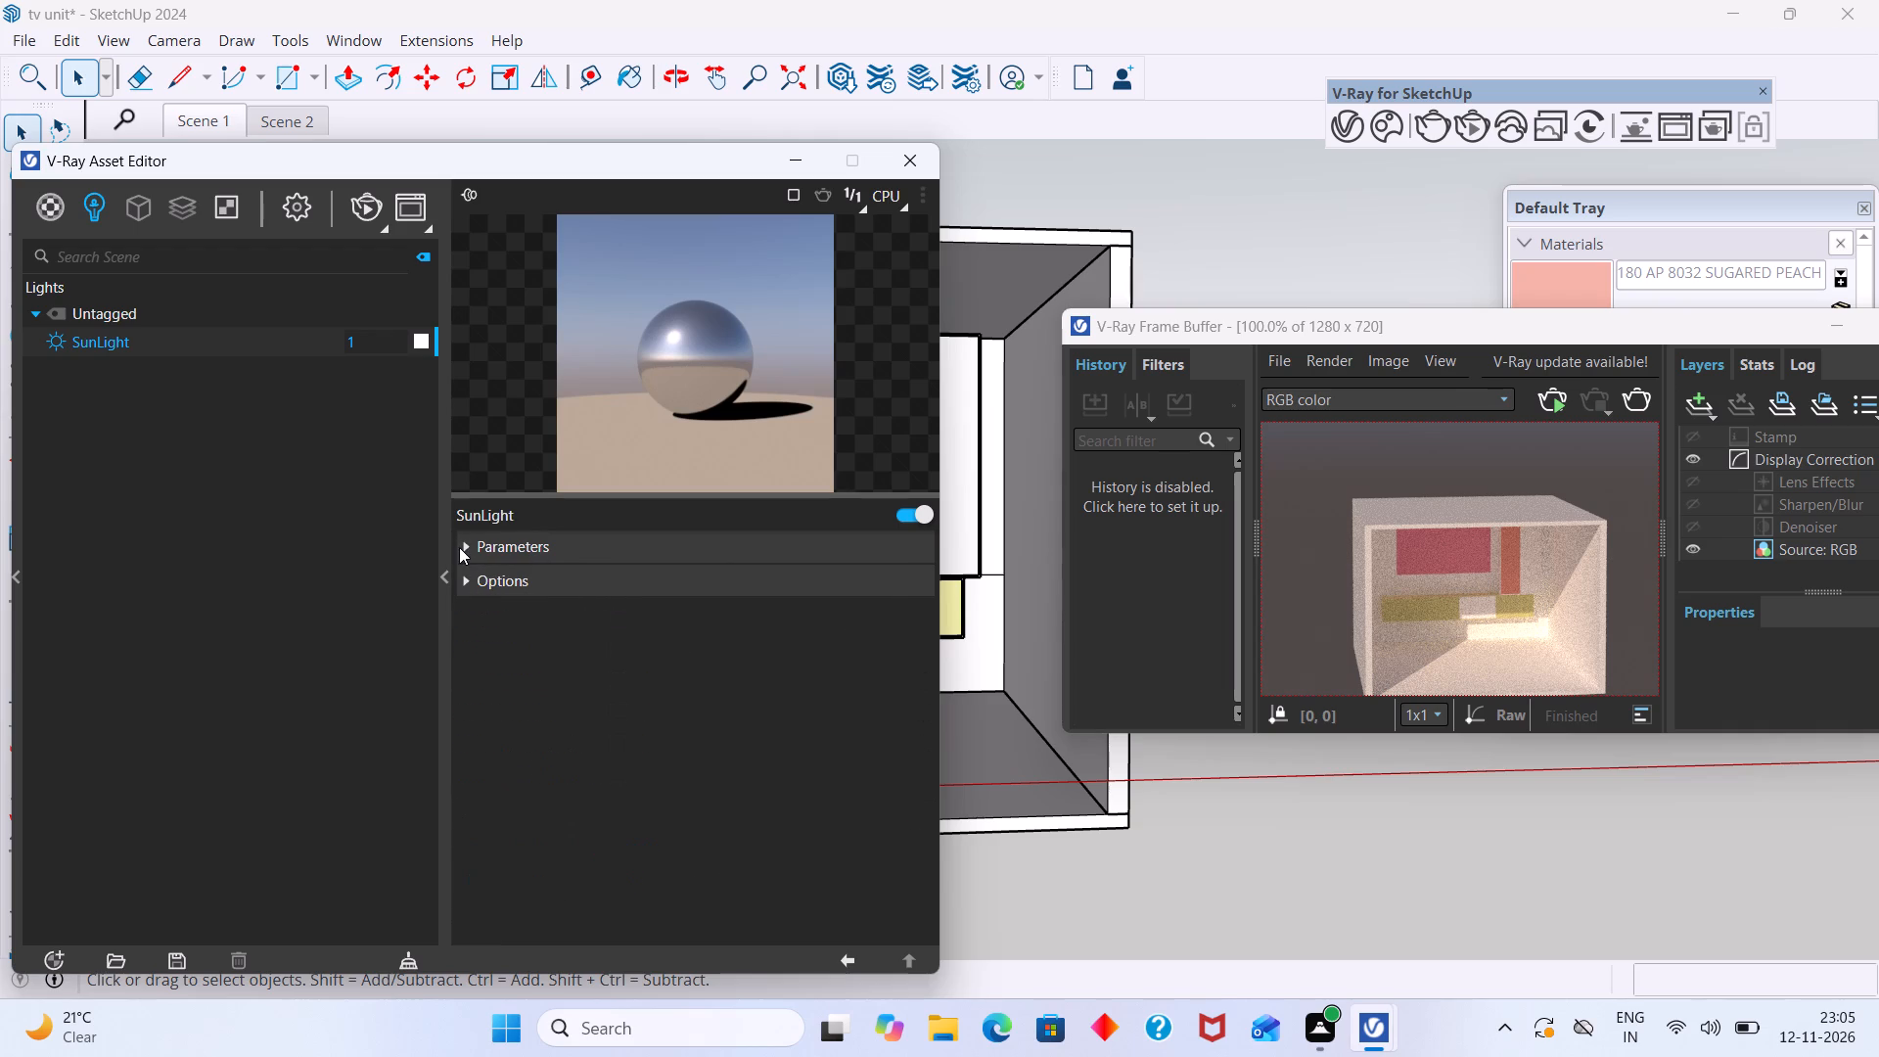
{"action": "left_click", "coordinate": [459, 545]}
Fold away the SunLight's settings so the Asset Editor shows only the light list.
{"action": "left_click", "coordinate": [439, 570]}
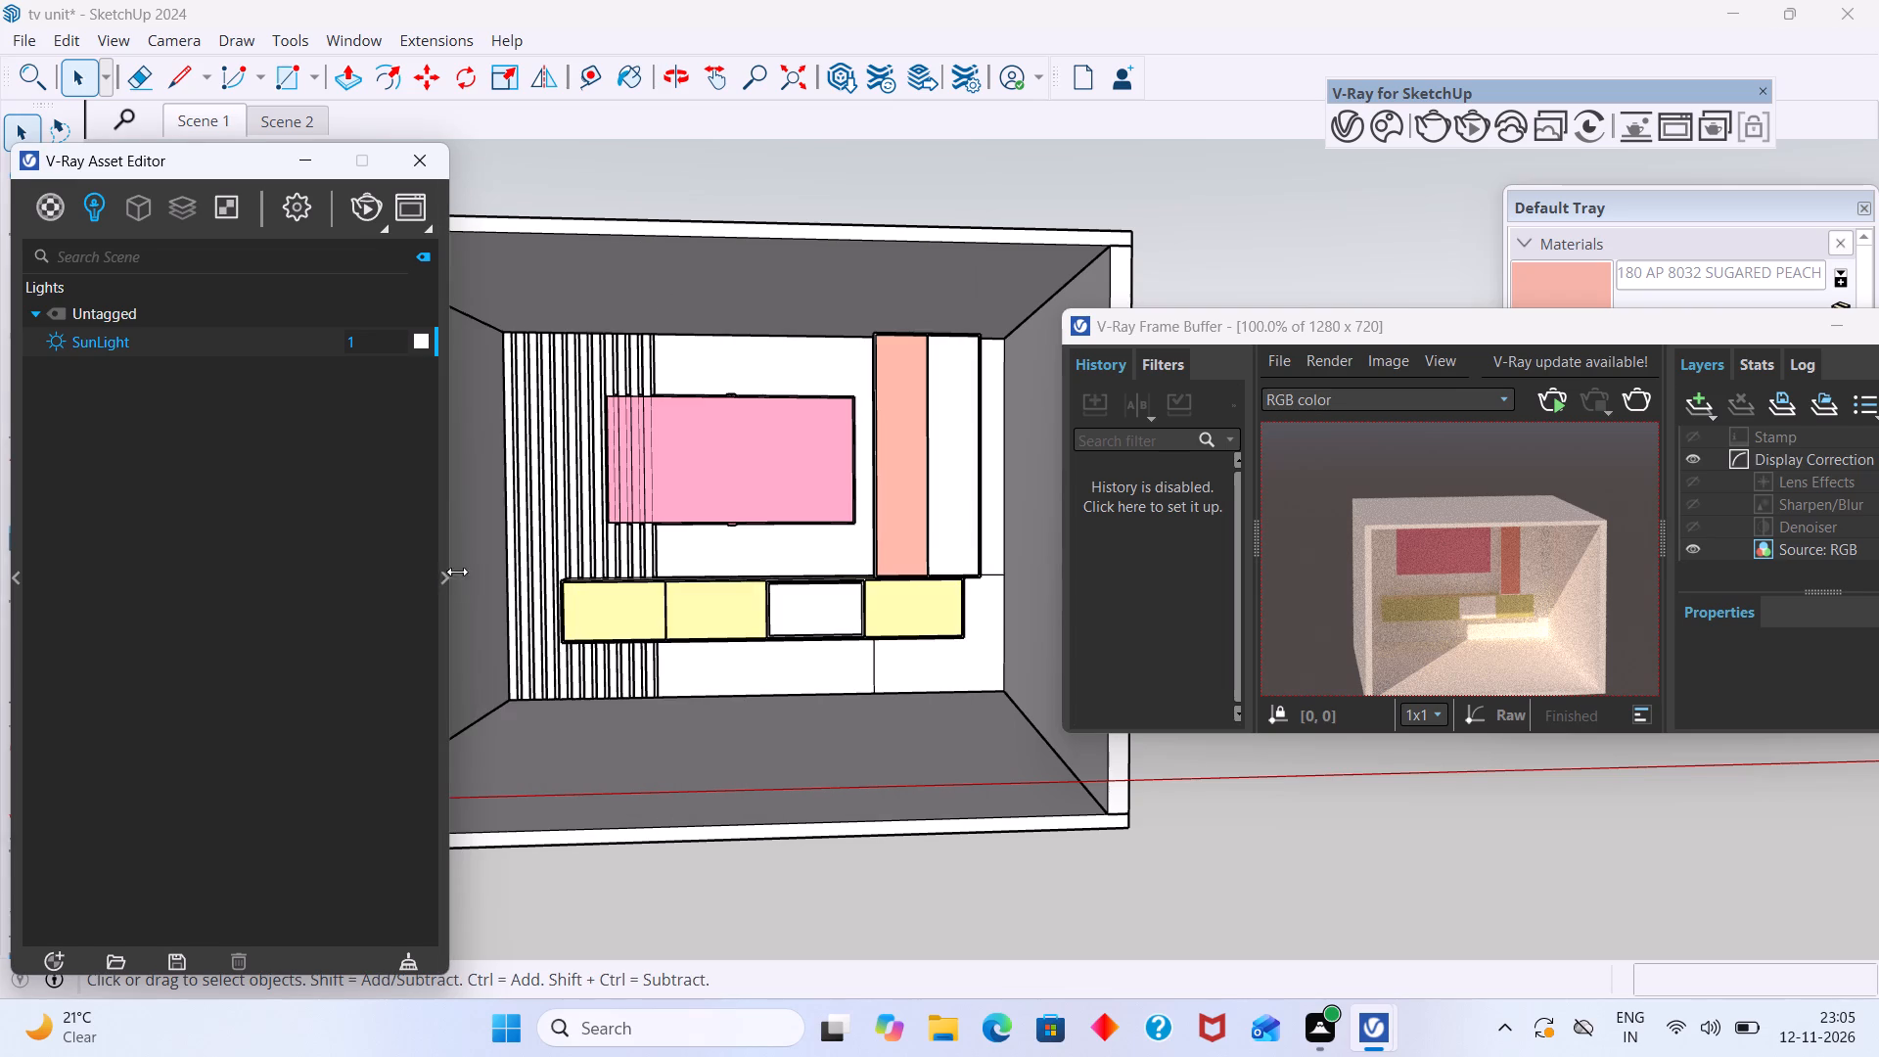
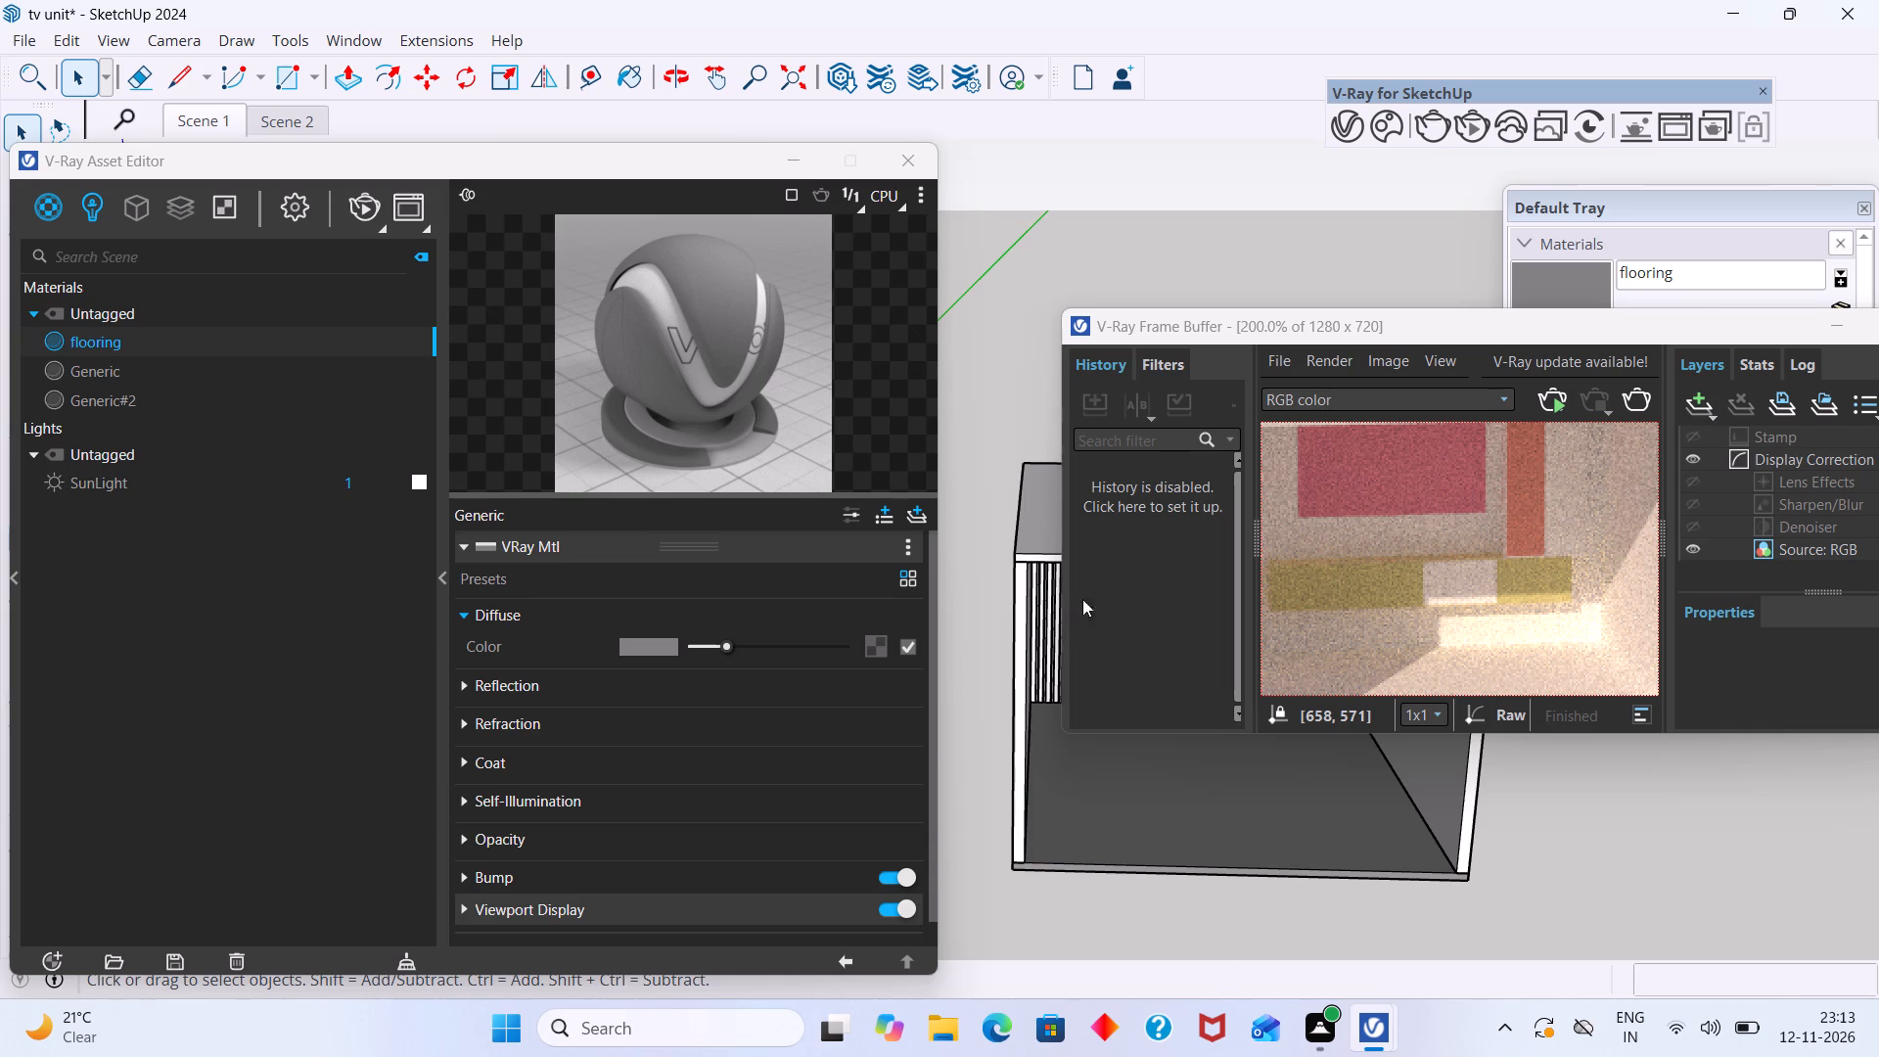
Look through the VFB settings, from History and Render View to Image Options, including the advanced settings, and close them without changes.
{"action": "left_click", "coordinate": [1194, 509]}
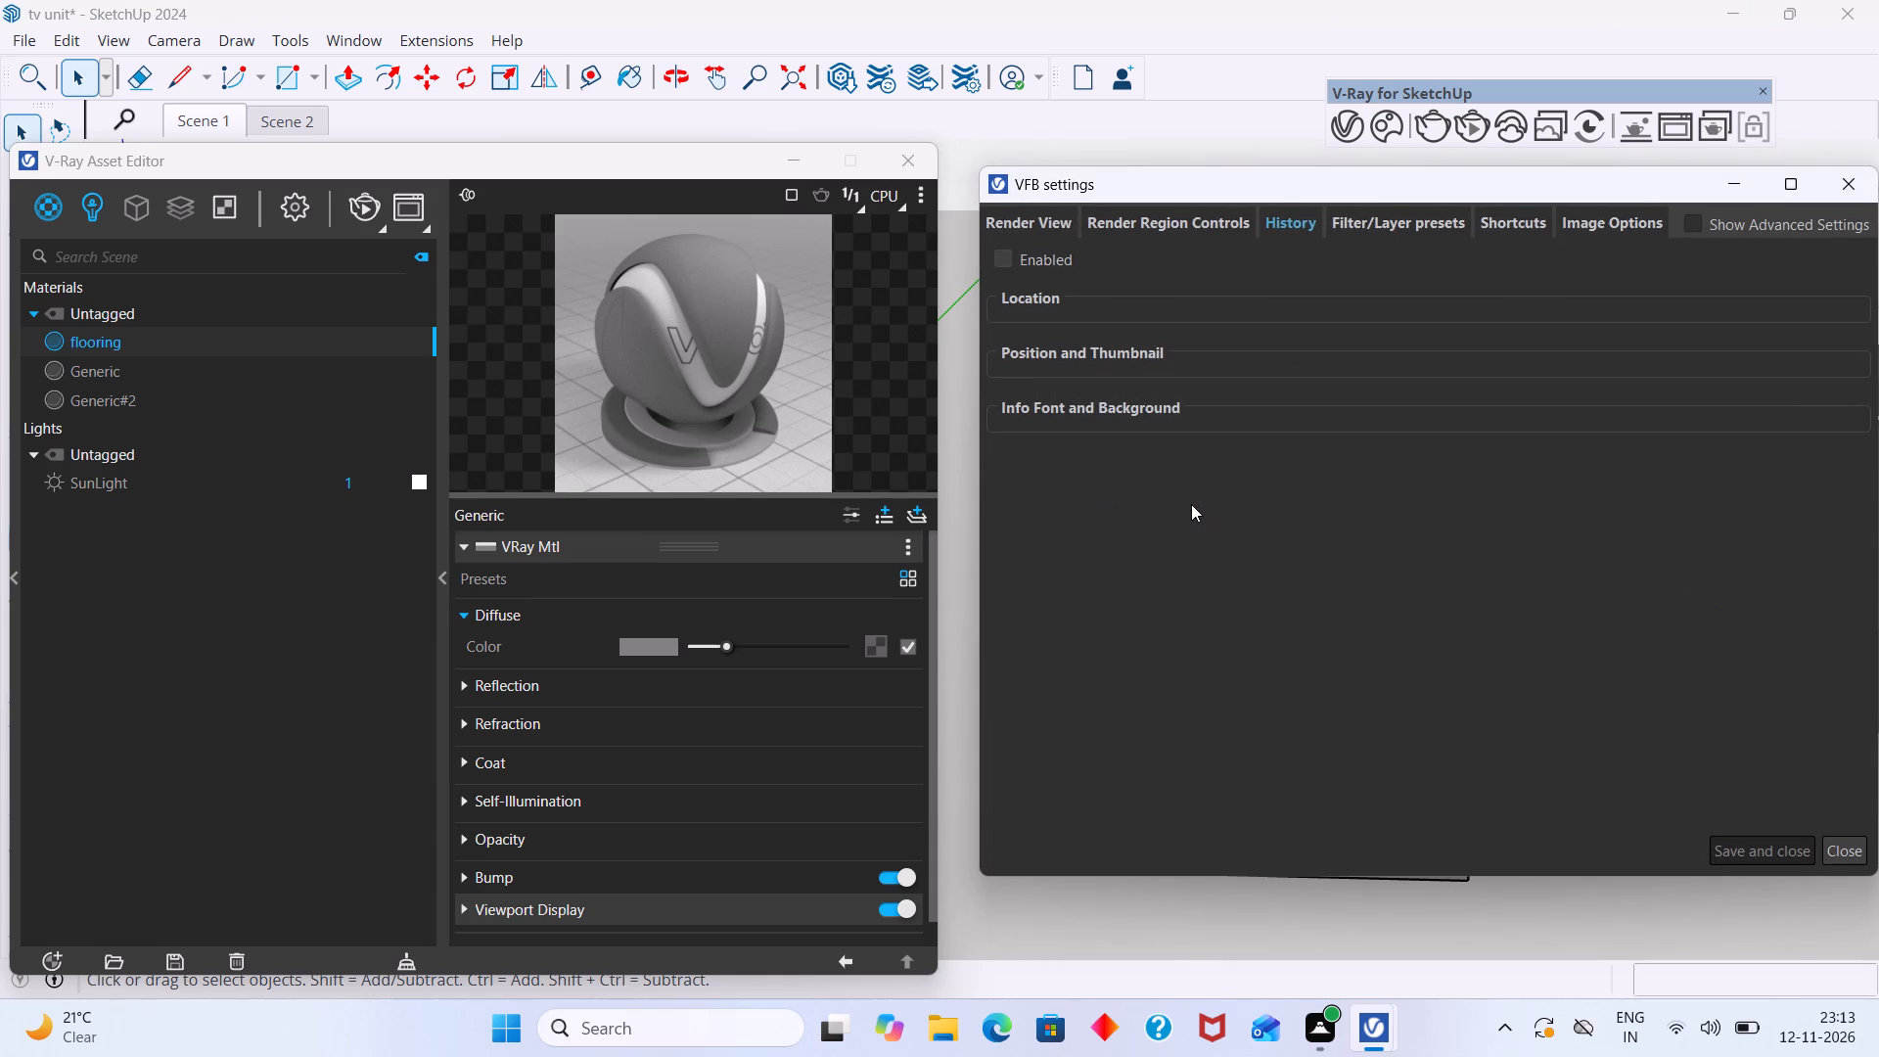
{"action": "left_click", "coordinate": [955, 580]}
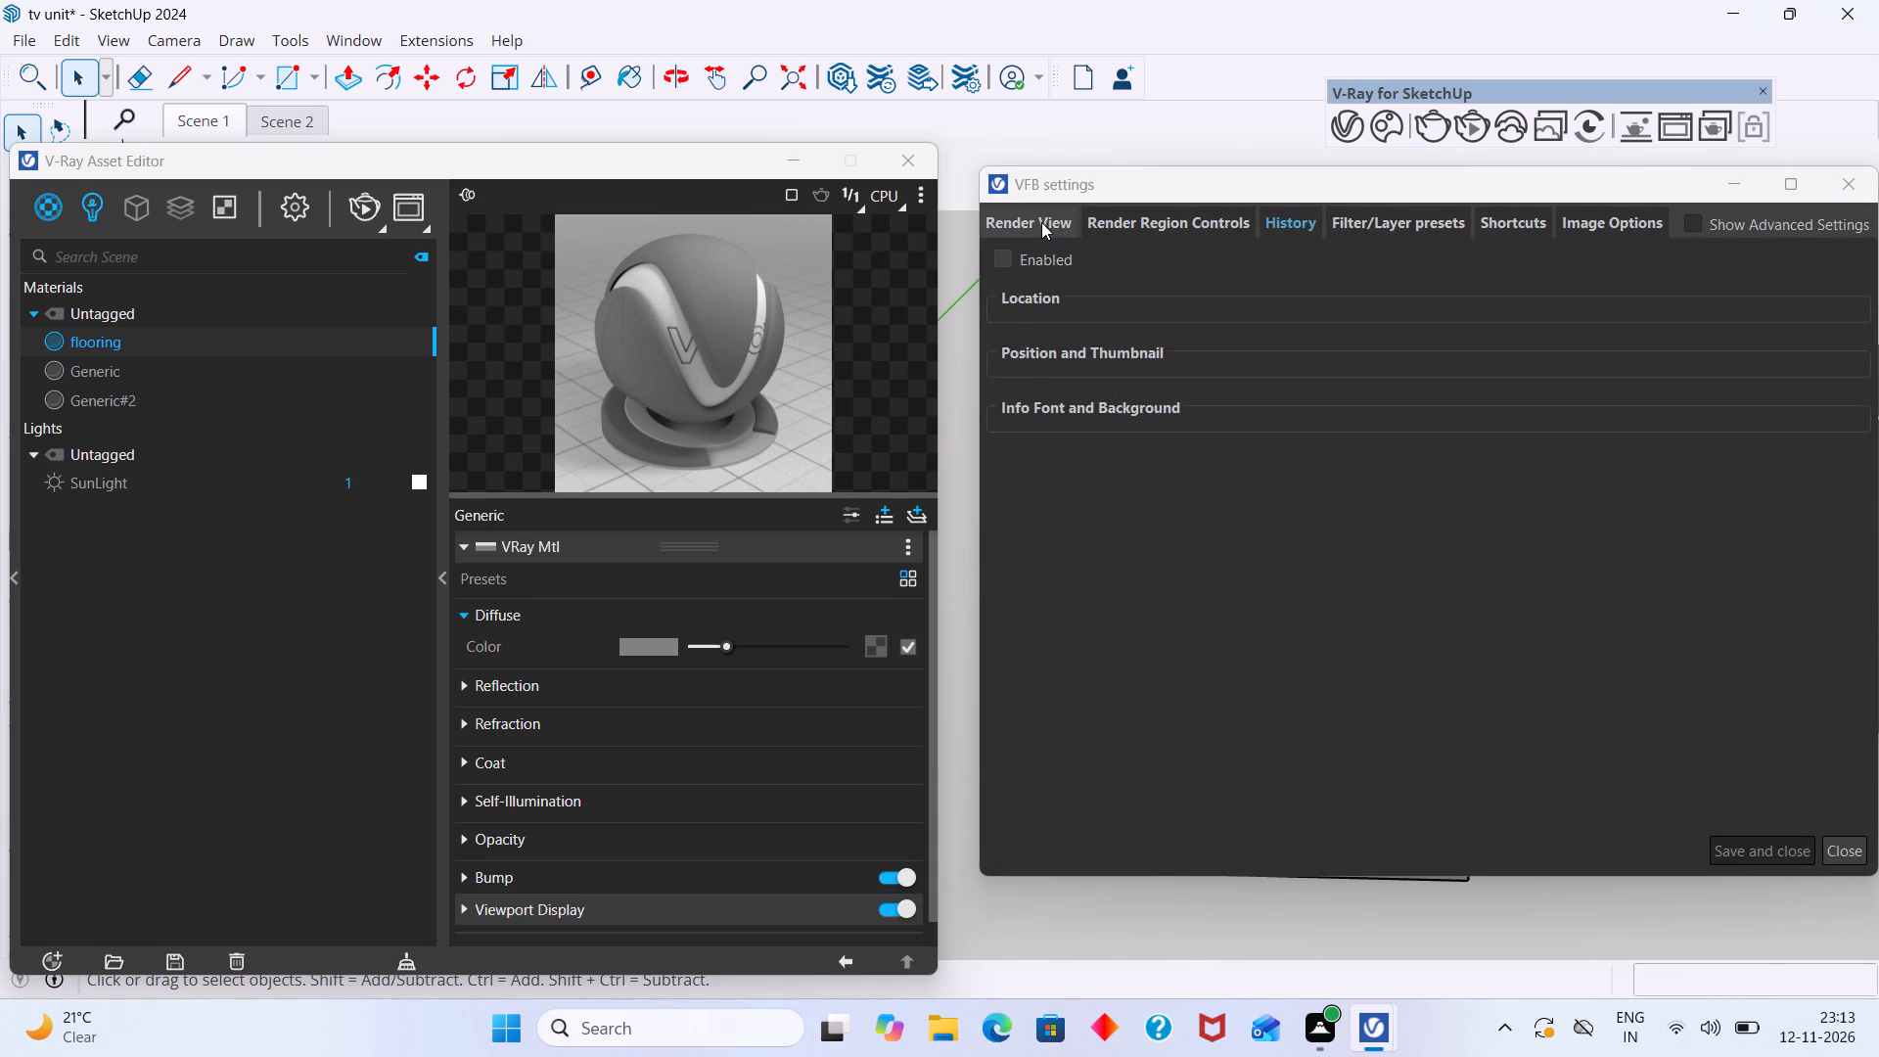
{"action": "left_click", "coordinate": [1040, 221]}
{"action": "left_click", "coordinate": [1108, 219]}
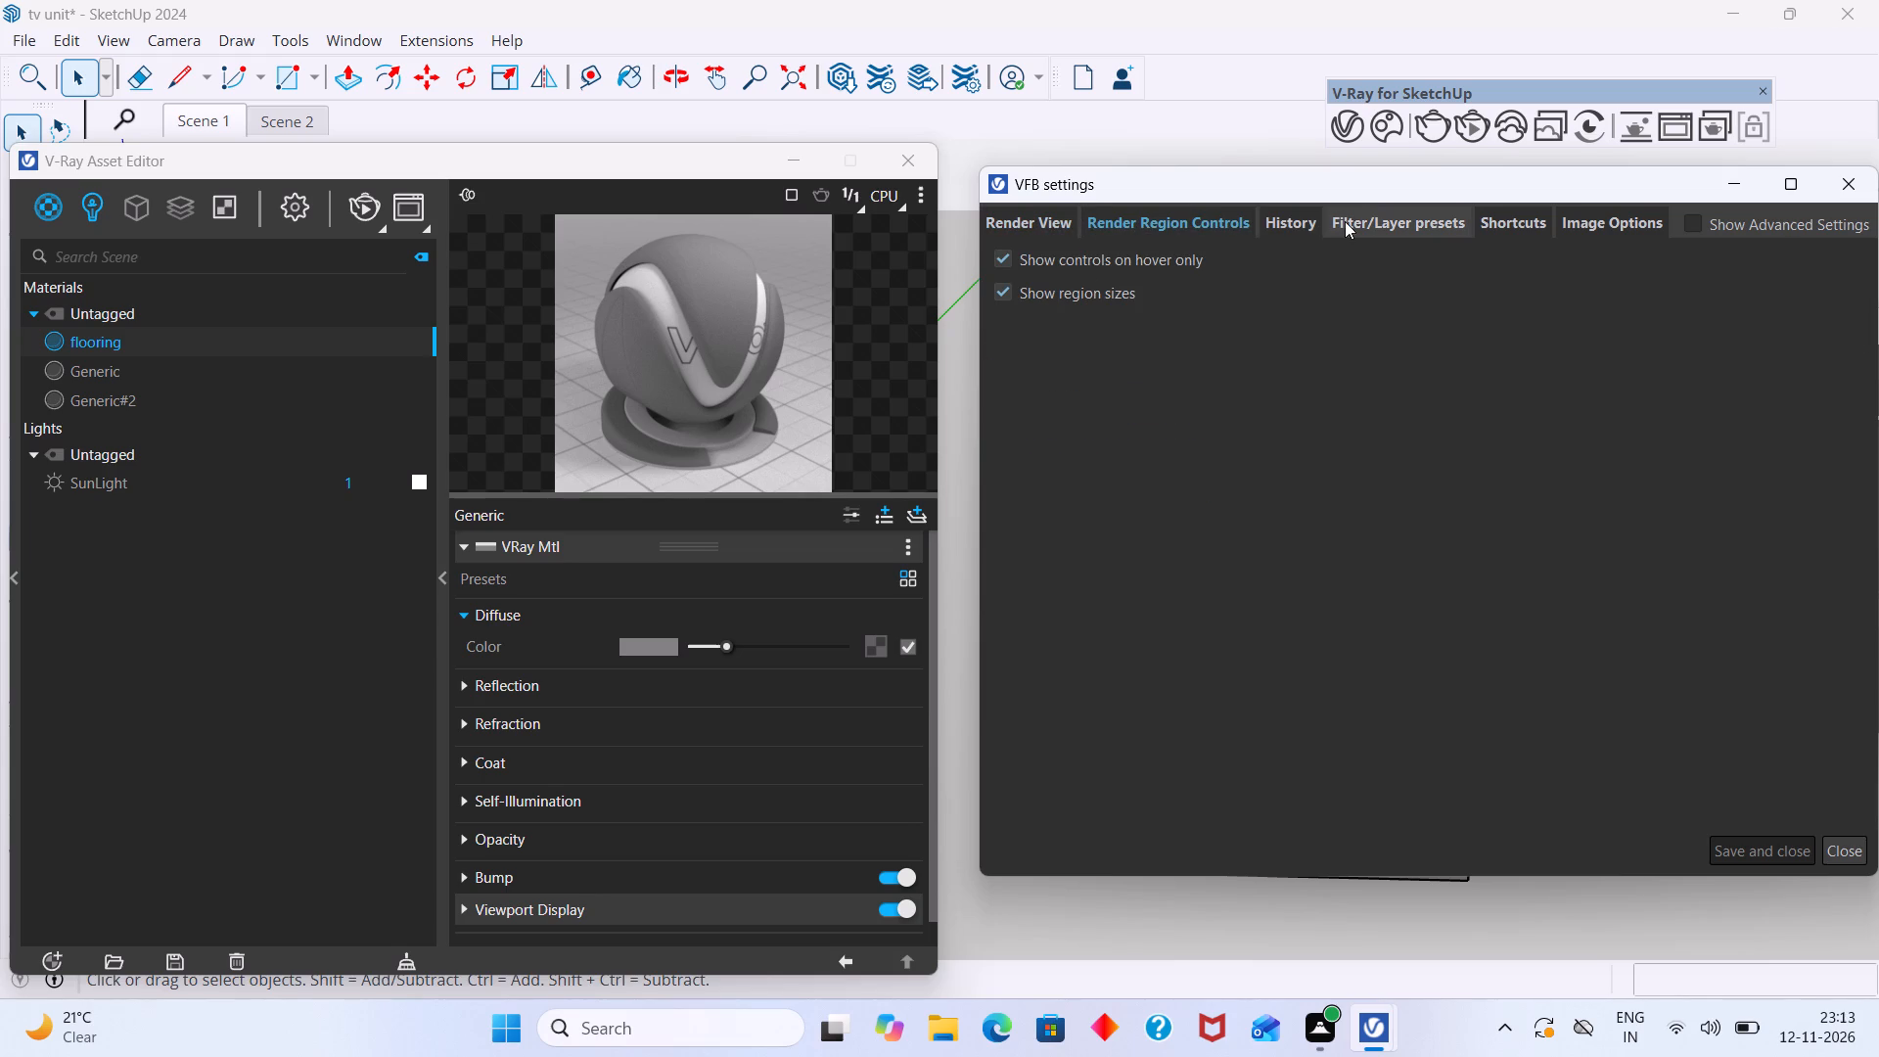
{"action": "left_click", "coordinate": [1300, 223]}
{"action": "left_click", "coordinate": [1380, 213]}
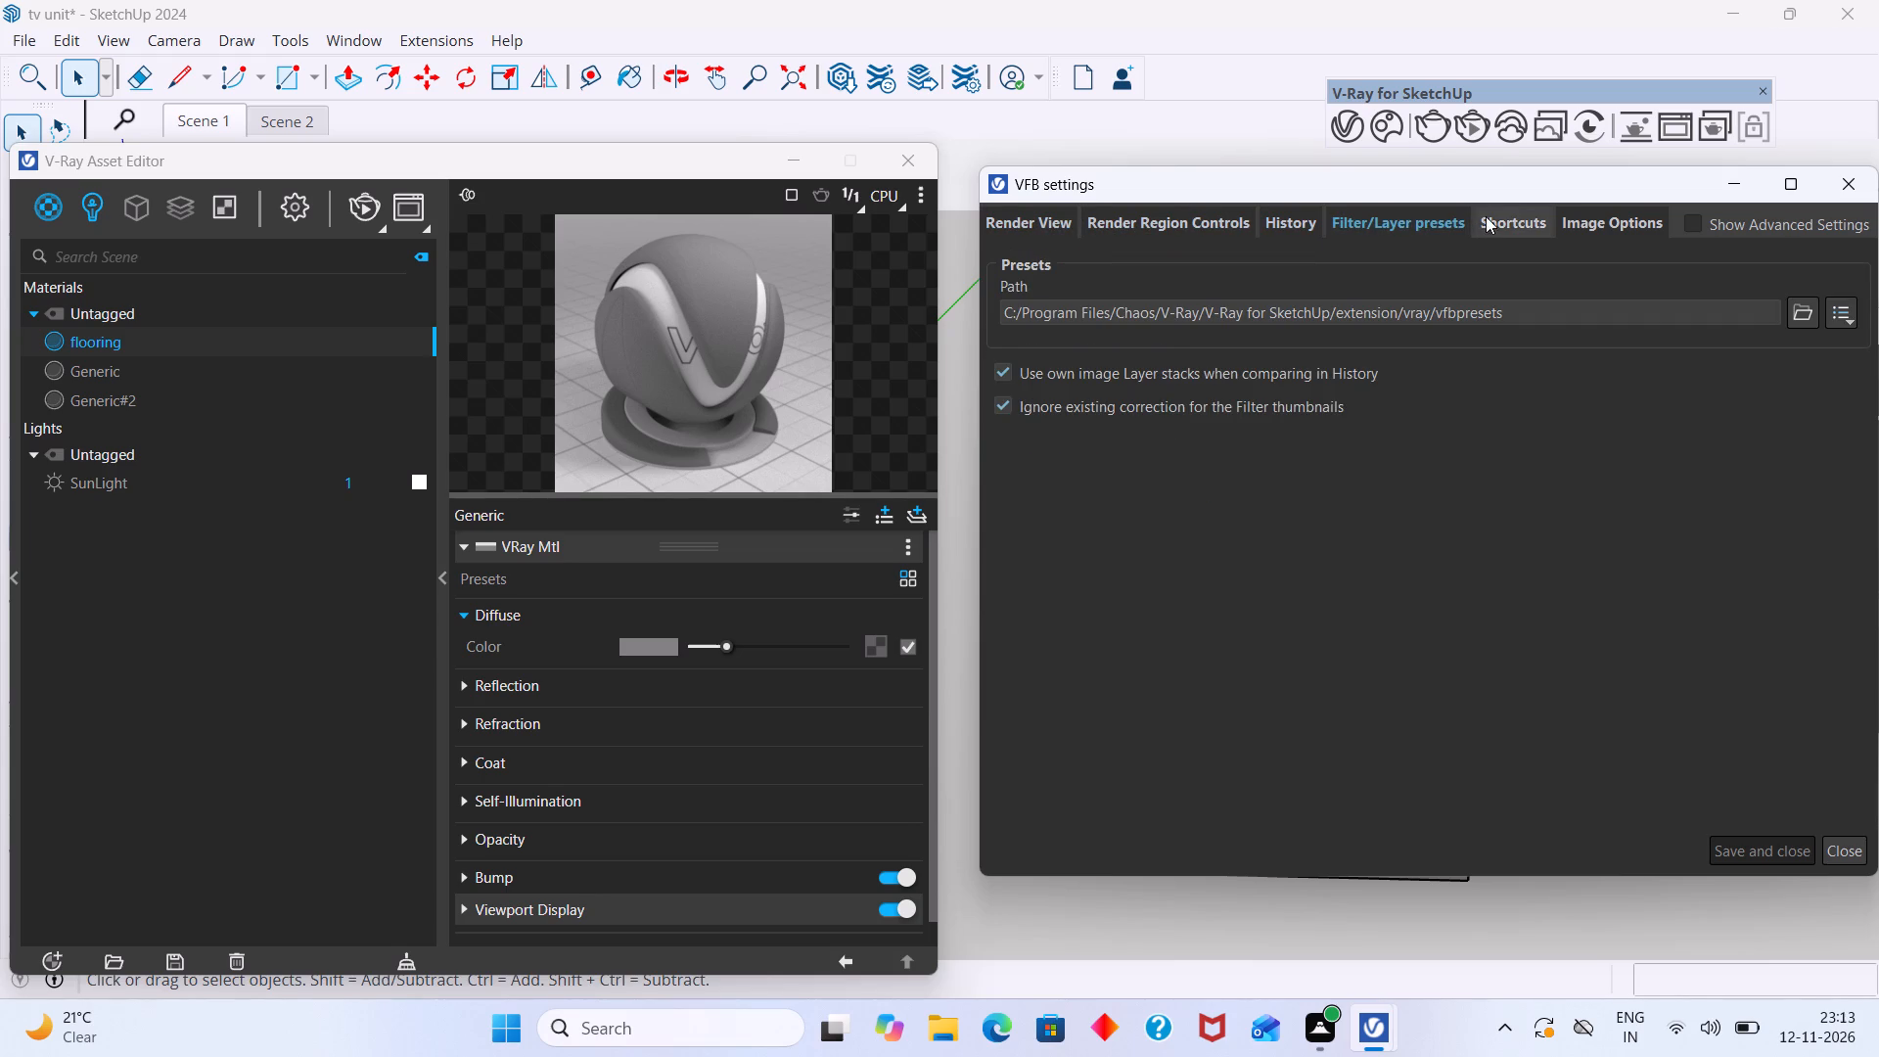
{"action": "left_click", "coordinate": [1500, 218]}
{"action": "left_click", "coordinate": [1592, 218]}
{"action": "left_click", "coordinate": [1751, 225]}
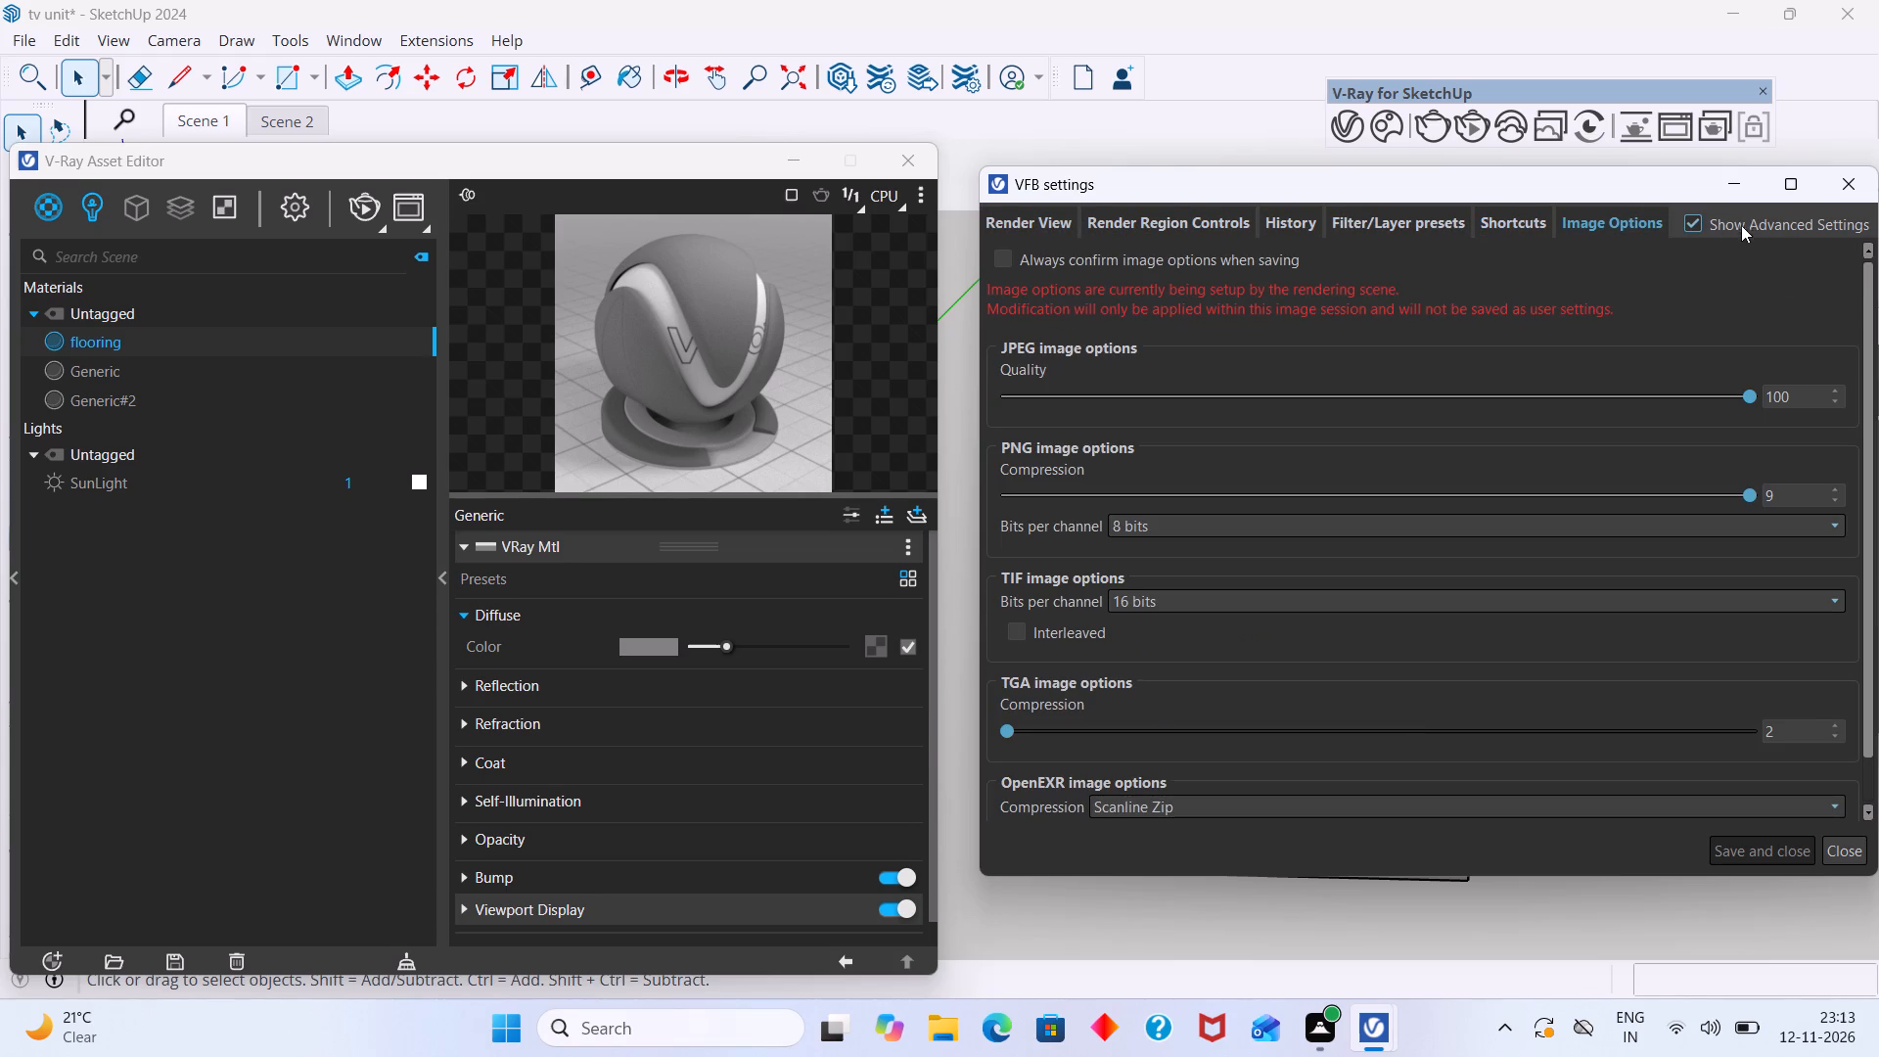
{"action": "left_click", "coordinate": [1697, 230]}
{"action": "left_click", "coordinate": [958, 677]}
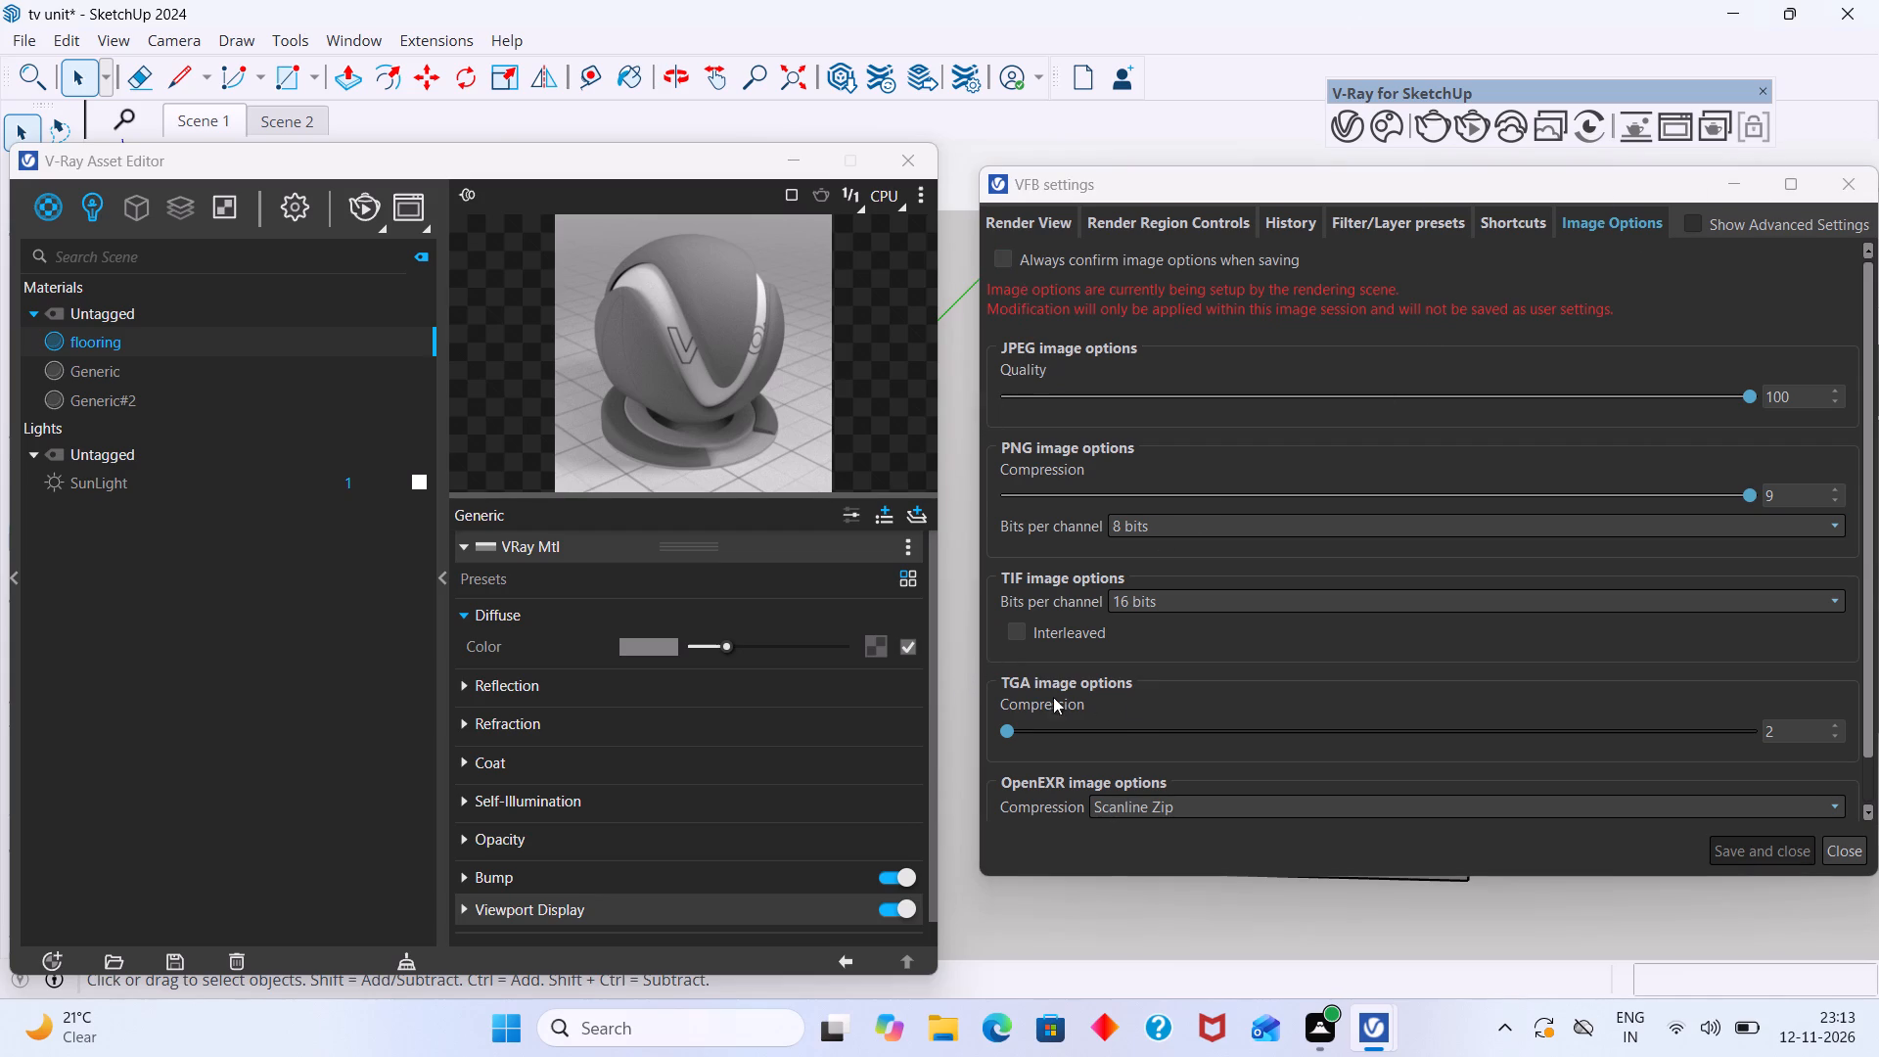
{"action": "scroll", "coordinate": [1137, 692], "scroll_direction": "down", "scroll_amount": 4}
{"action": "scroll", "coordinate": [1341, 605], "scroll_direction": "up", "scroll_amount": 2}
{"action": "left_click", "coordinate": [1856, 192]}
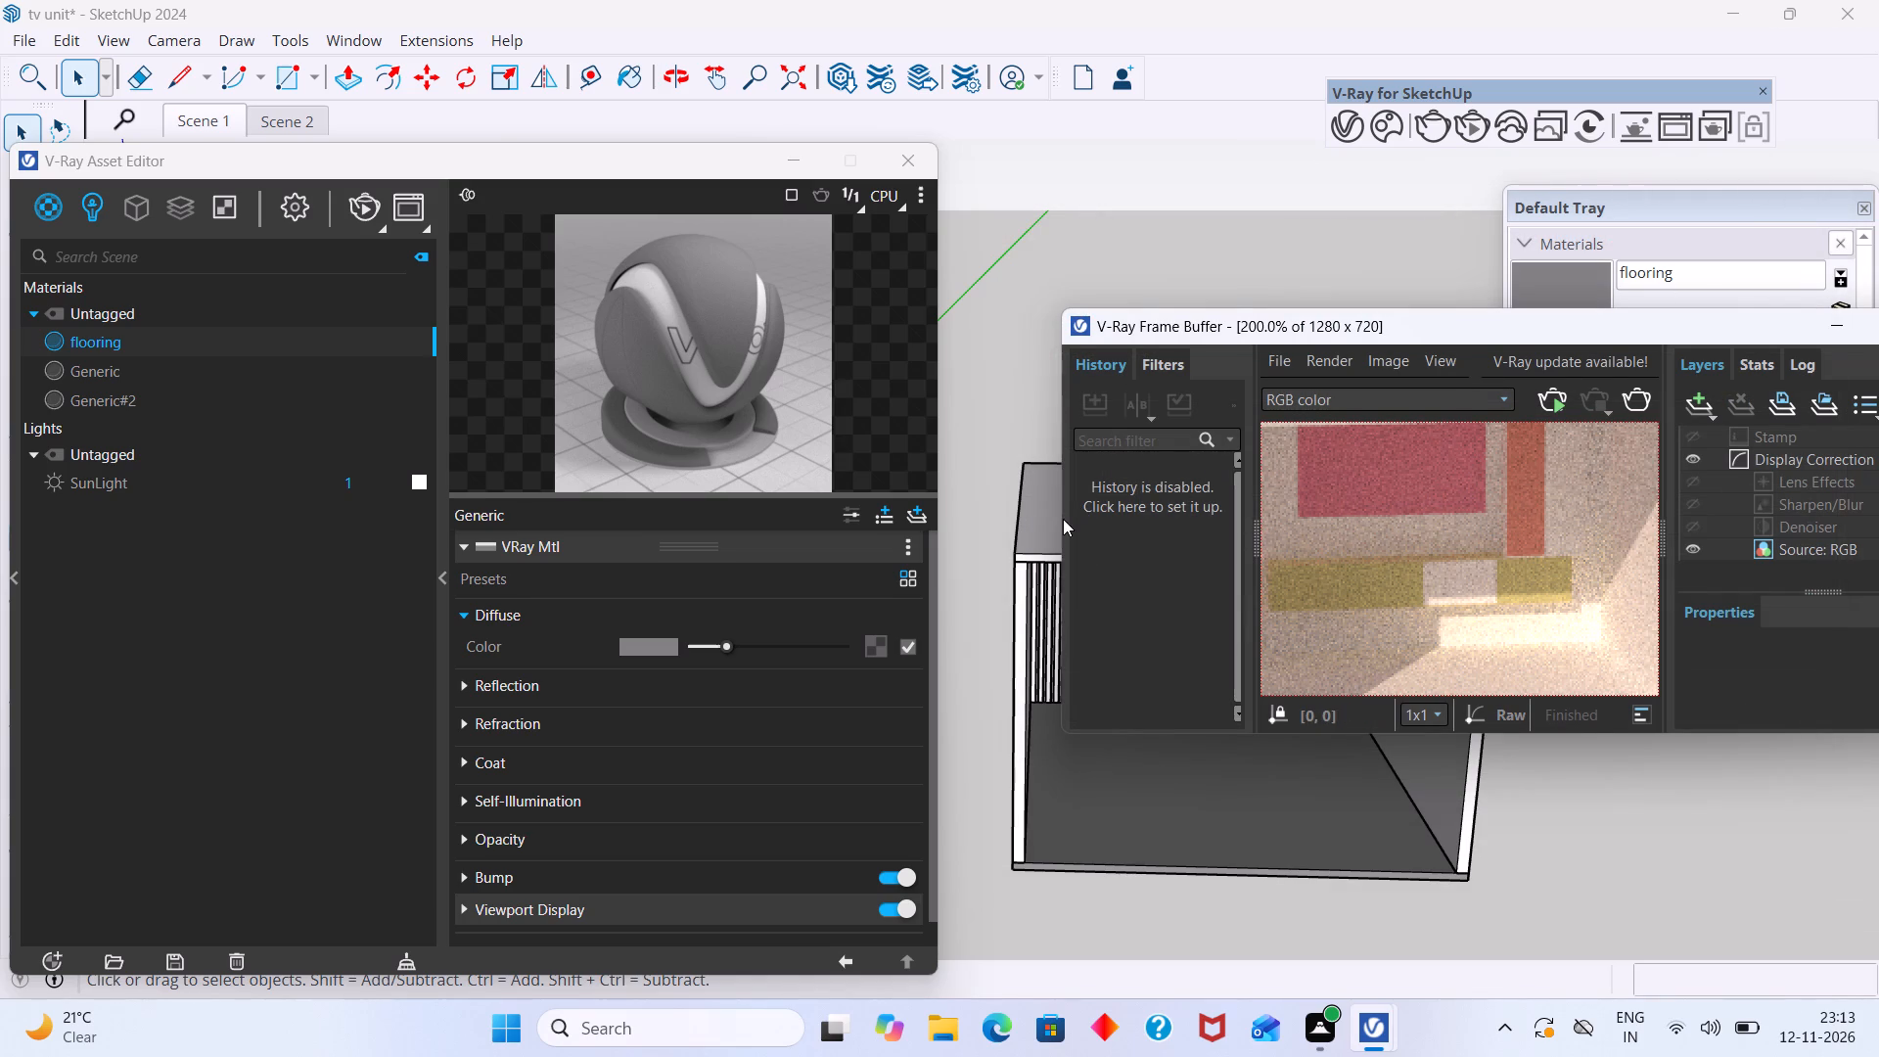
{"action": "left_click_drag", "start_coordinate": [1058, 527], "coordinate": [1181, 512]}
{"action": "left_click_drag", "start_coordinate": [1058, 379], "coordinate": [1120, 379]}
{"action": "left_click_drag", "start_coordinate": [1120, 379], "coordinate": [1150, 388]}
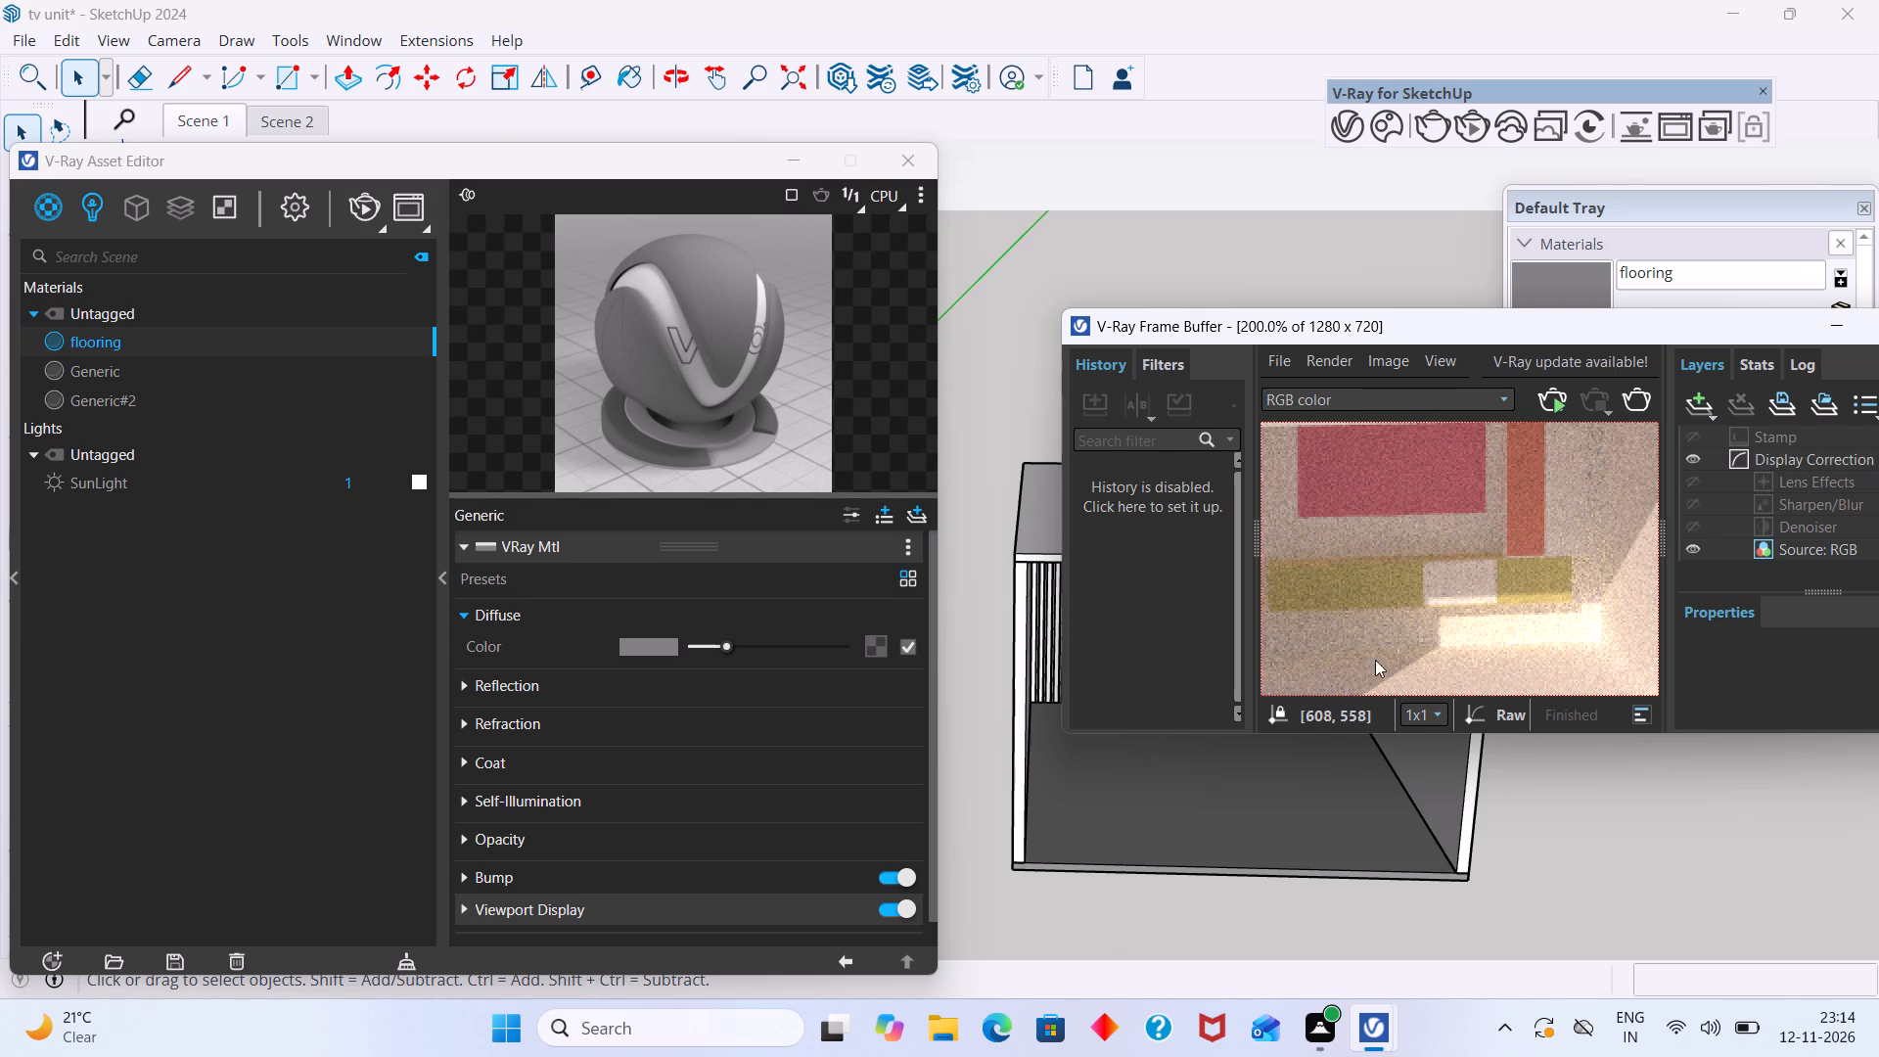
Start an interactive render of the whole room from the V-Ray Frame Buffer.
{"action": "scroll", "coordinate": [816, 519], "scroll_direction": "down", "scroll_amount": 1}
{"action": "scroll", "coordinate": [1255, 592], "scroll_direction": "down", "scroll_amount": 4}
{"action": "scroll", "coordinate": [1398, 622], "scroll_direction": "up", "scroll_amount": 3}
{"action": "scroll", "coordinate": [1398, 616], "scroll_direction": "down", "scroll_amount": 2}
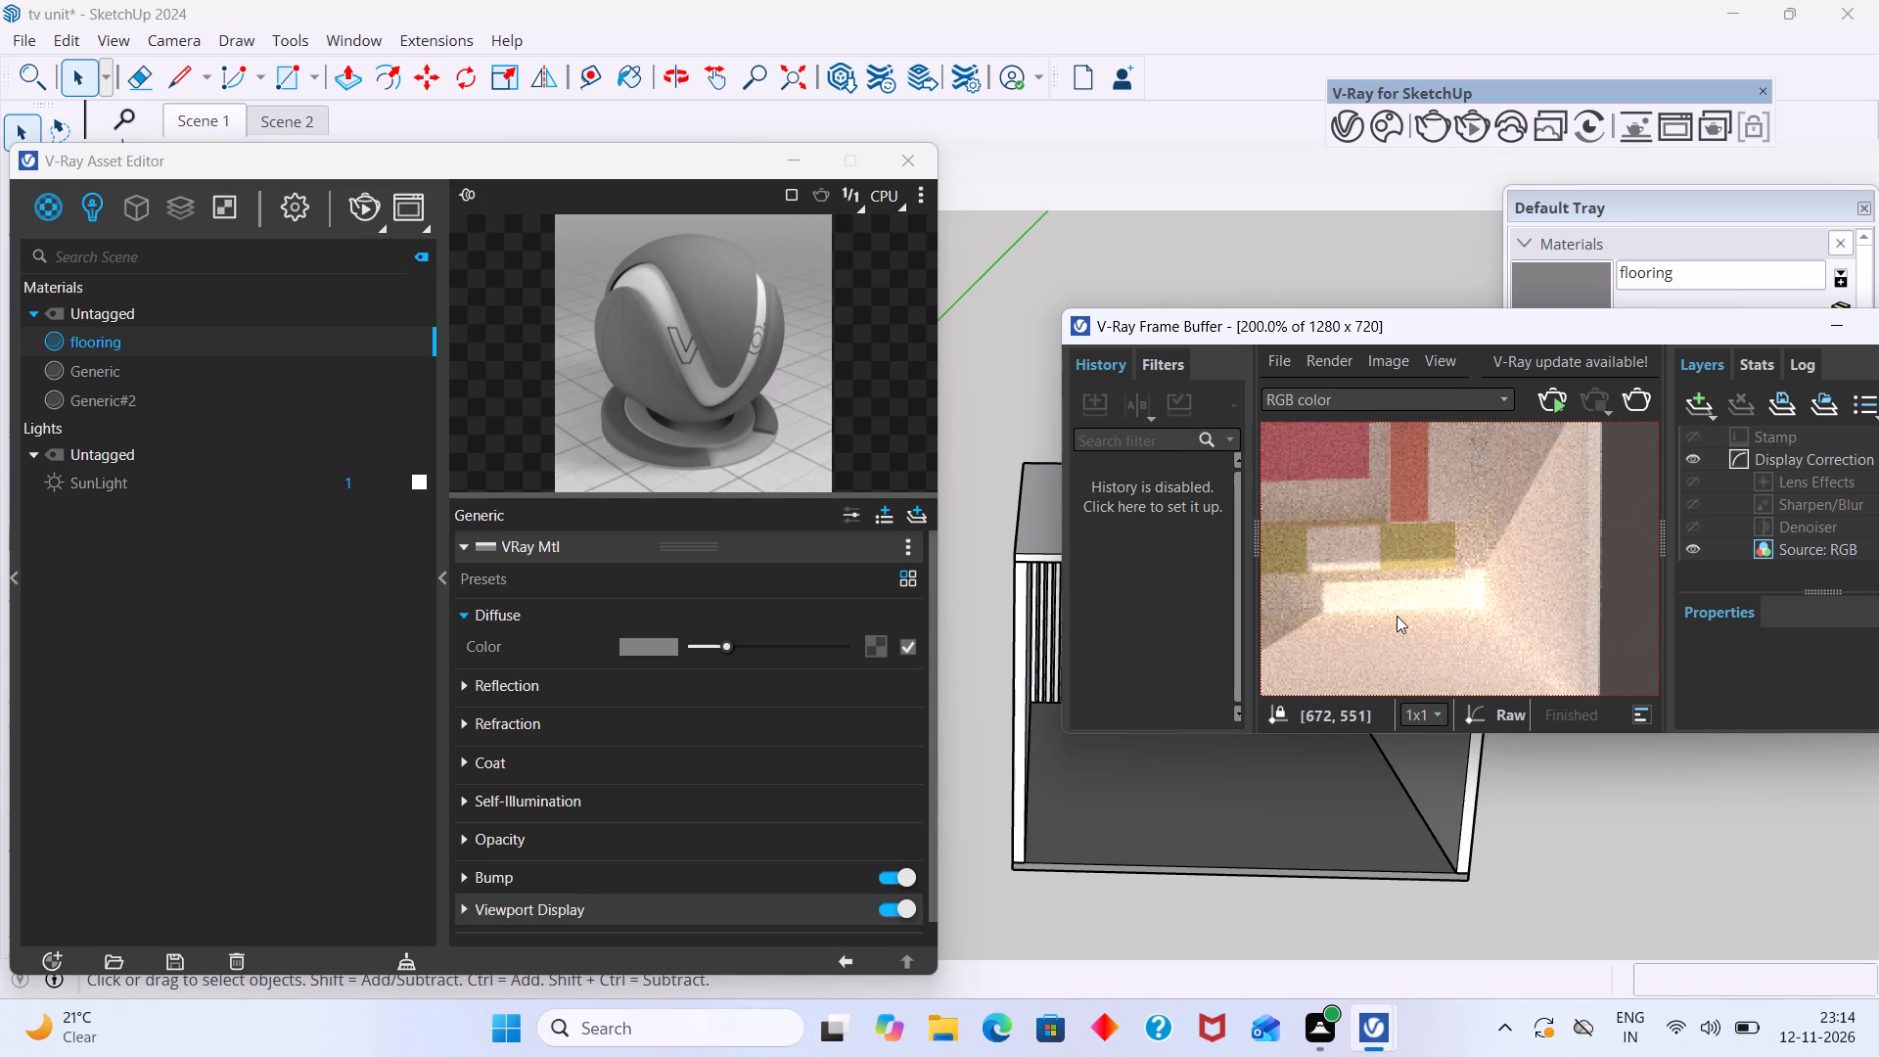
{"action": "middle_click_drag", "start_coordinate": [1372, 599], "coordinate": [1320, 581]}
{"action": "scroll", "coordinate": [1338, 574], "scroll_direction": "down", "scroll_amount": 2}
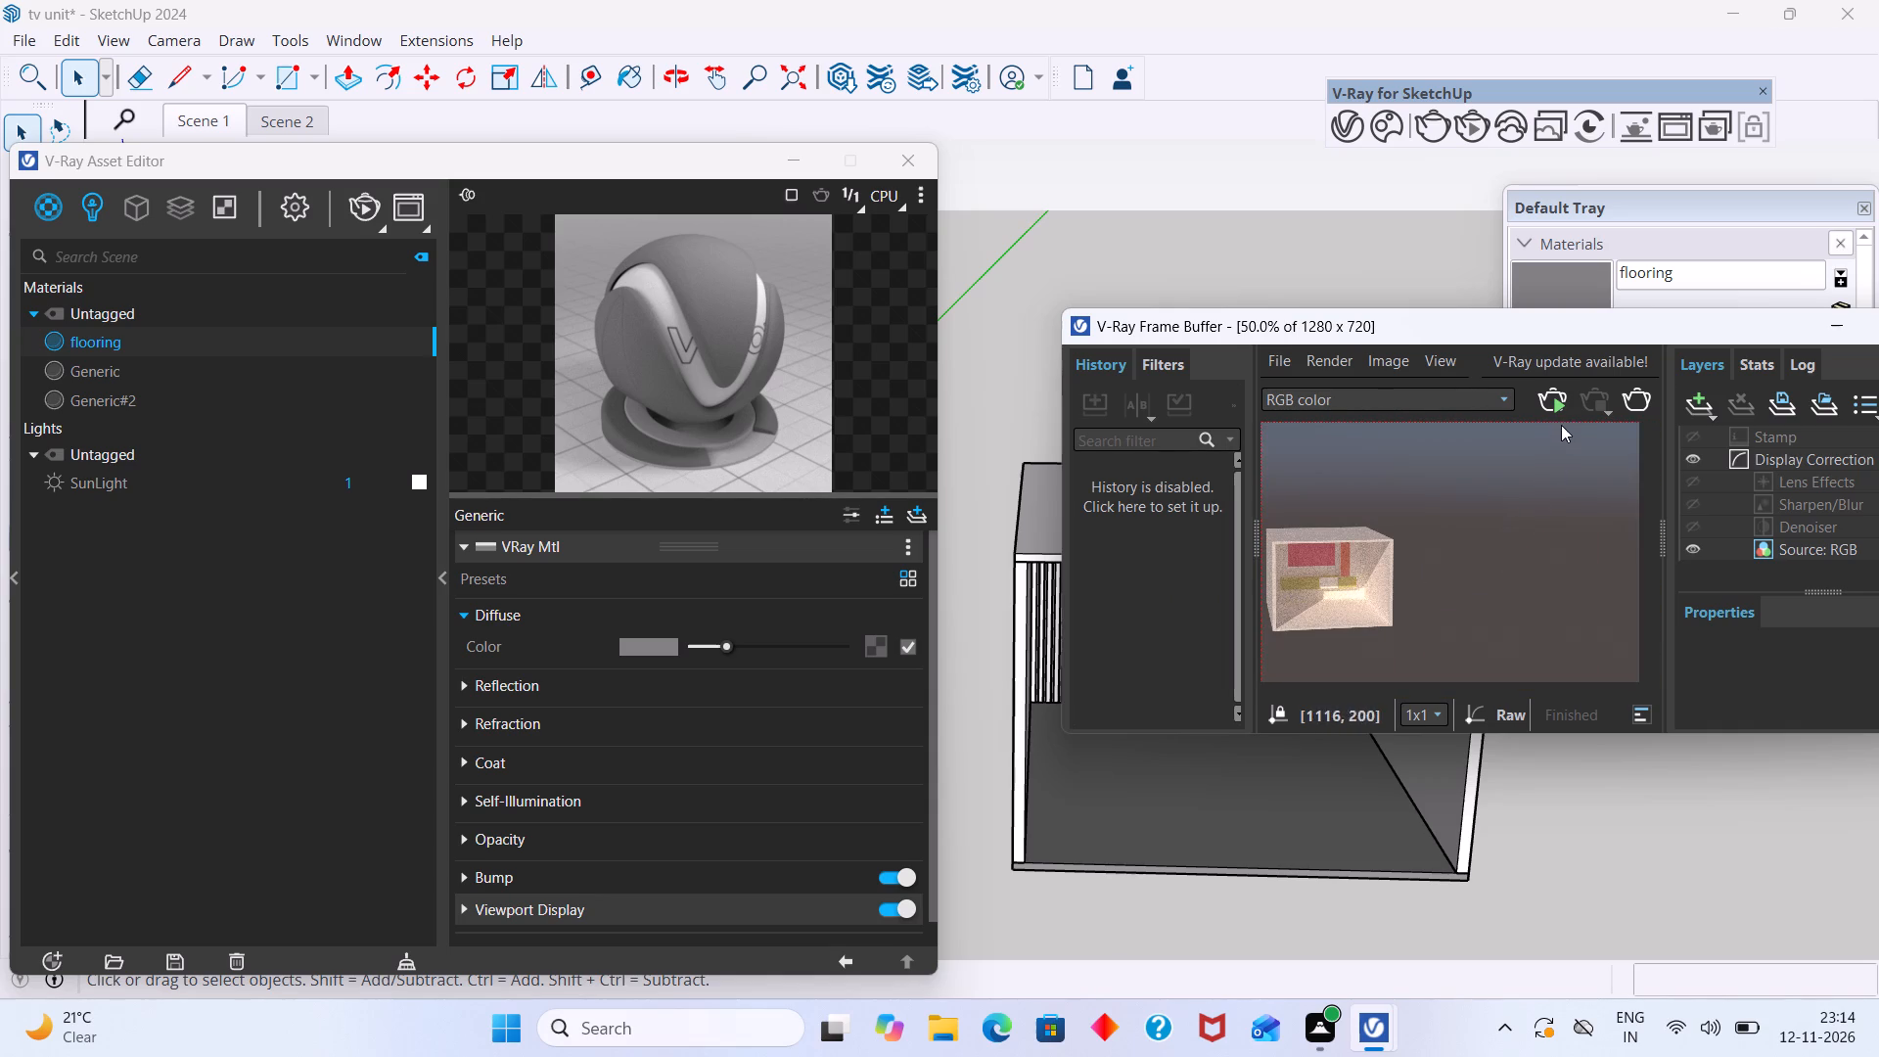
{"action": "left_click", "coordinate": [1558, 408]}
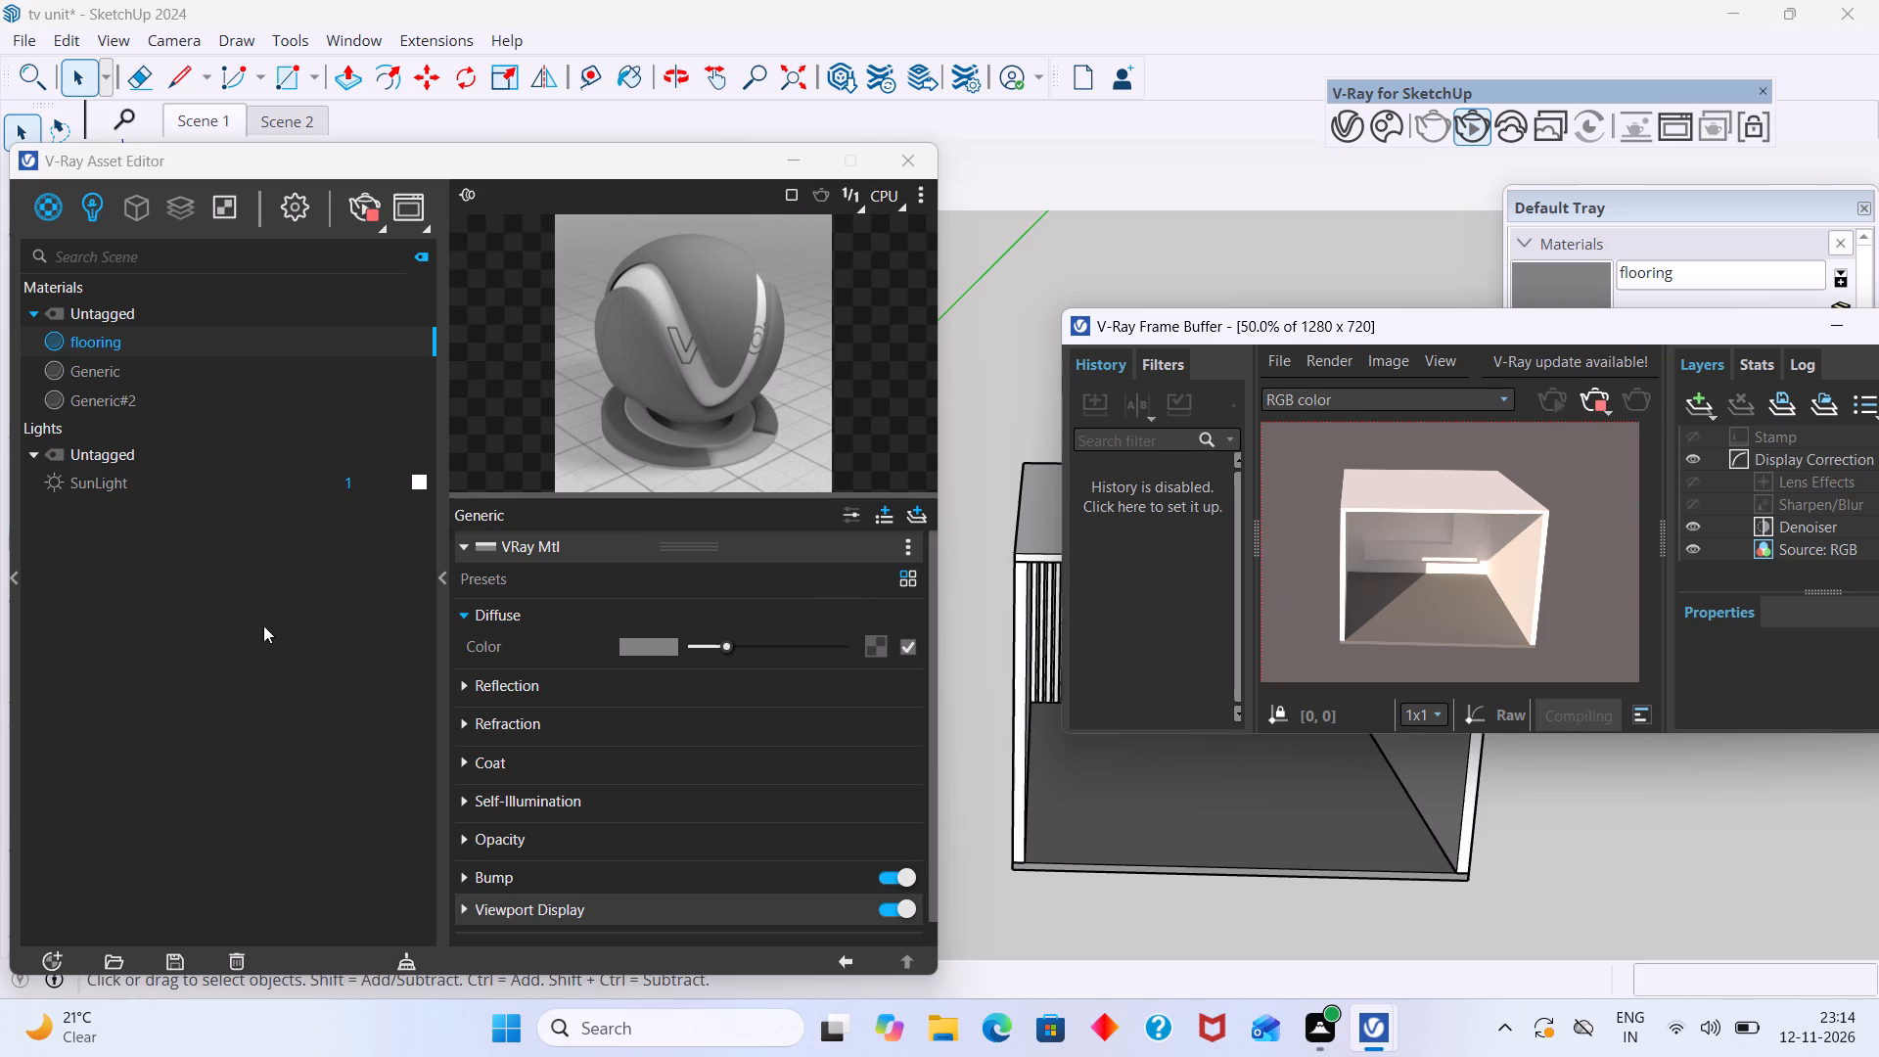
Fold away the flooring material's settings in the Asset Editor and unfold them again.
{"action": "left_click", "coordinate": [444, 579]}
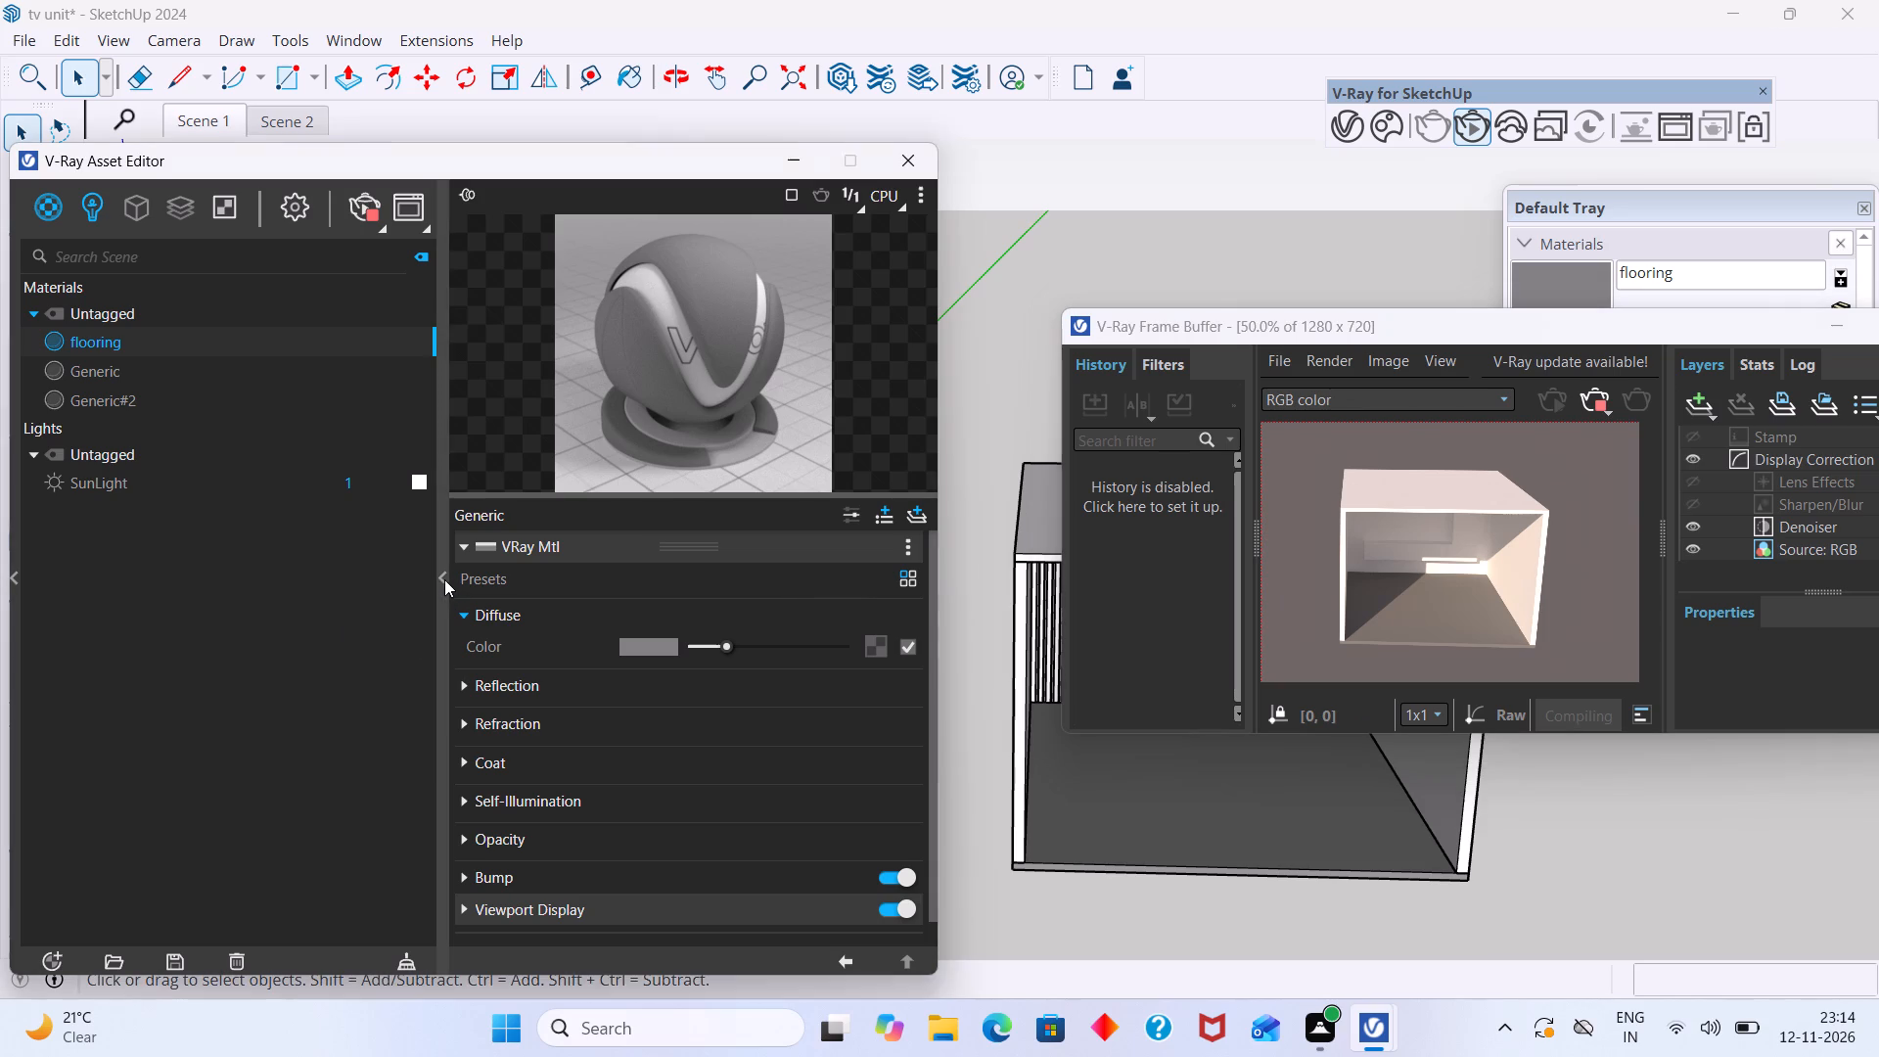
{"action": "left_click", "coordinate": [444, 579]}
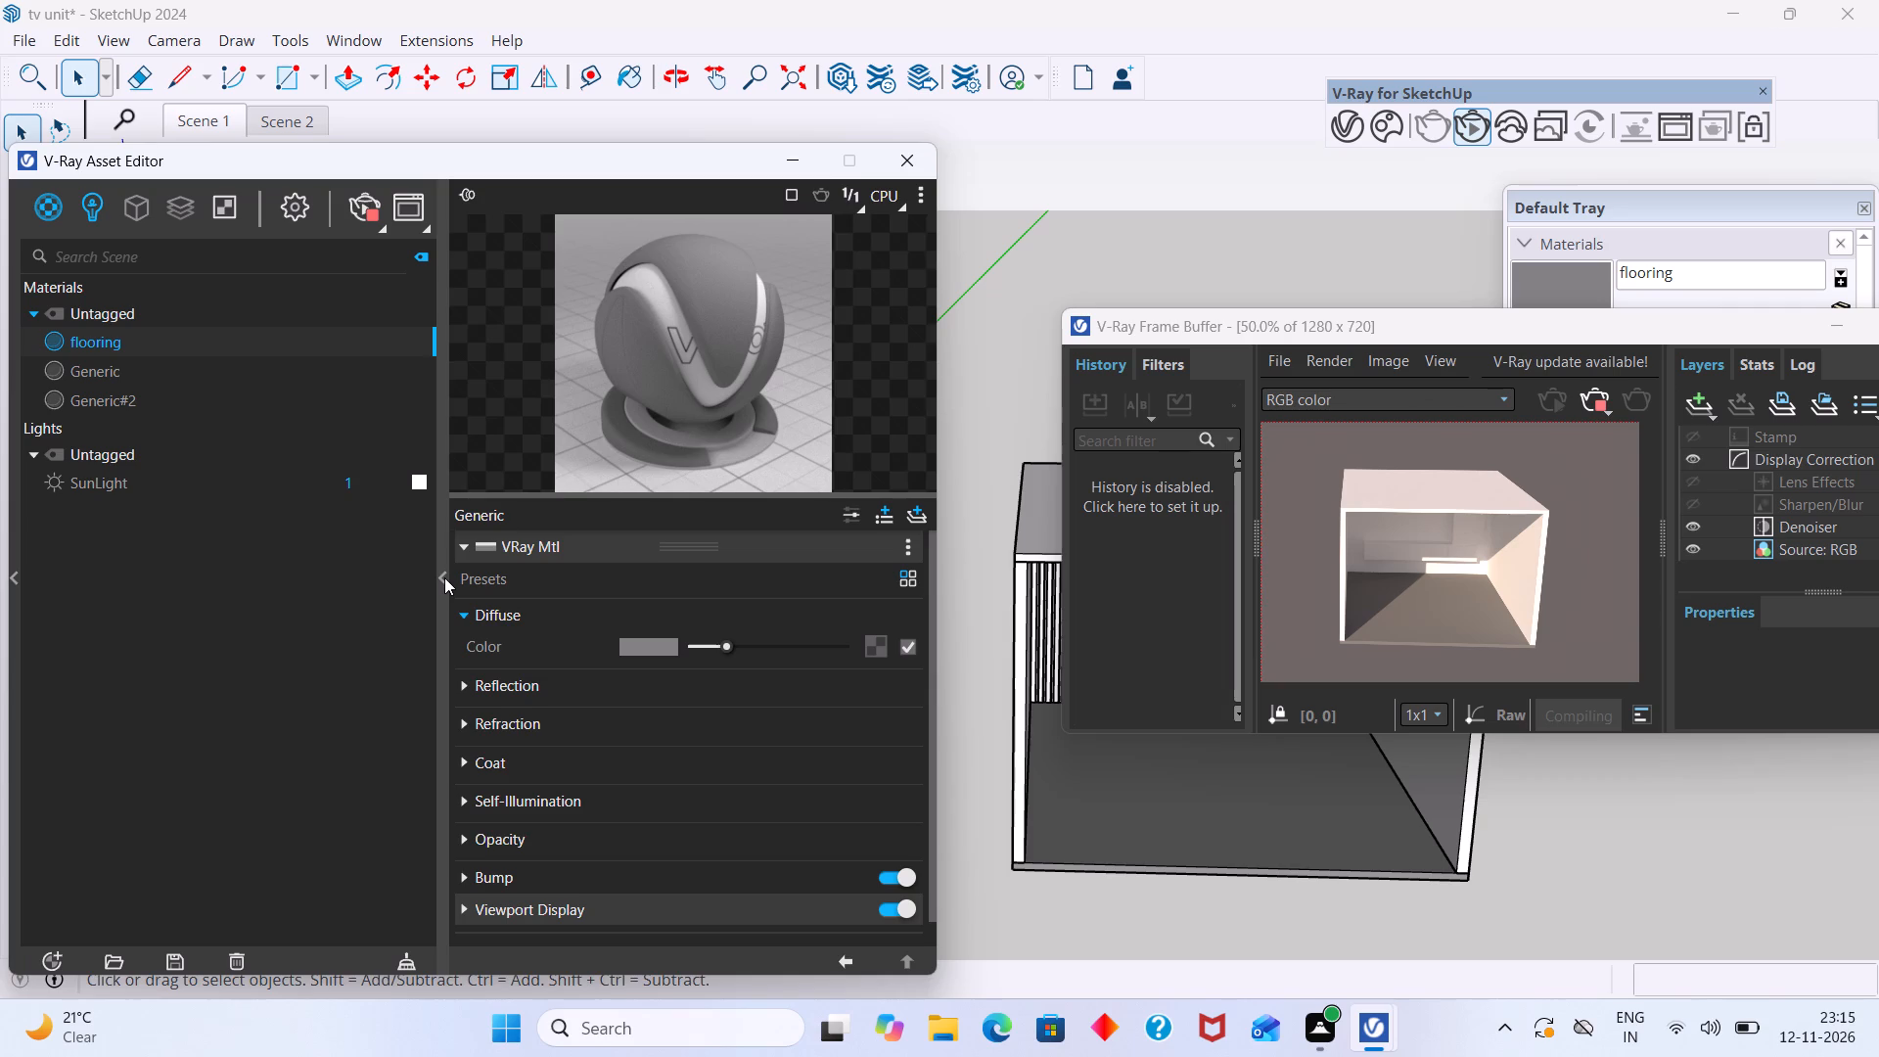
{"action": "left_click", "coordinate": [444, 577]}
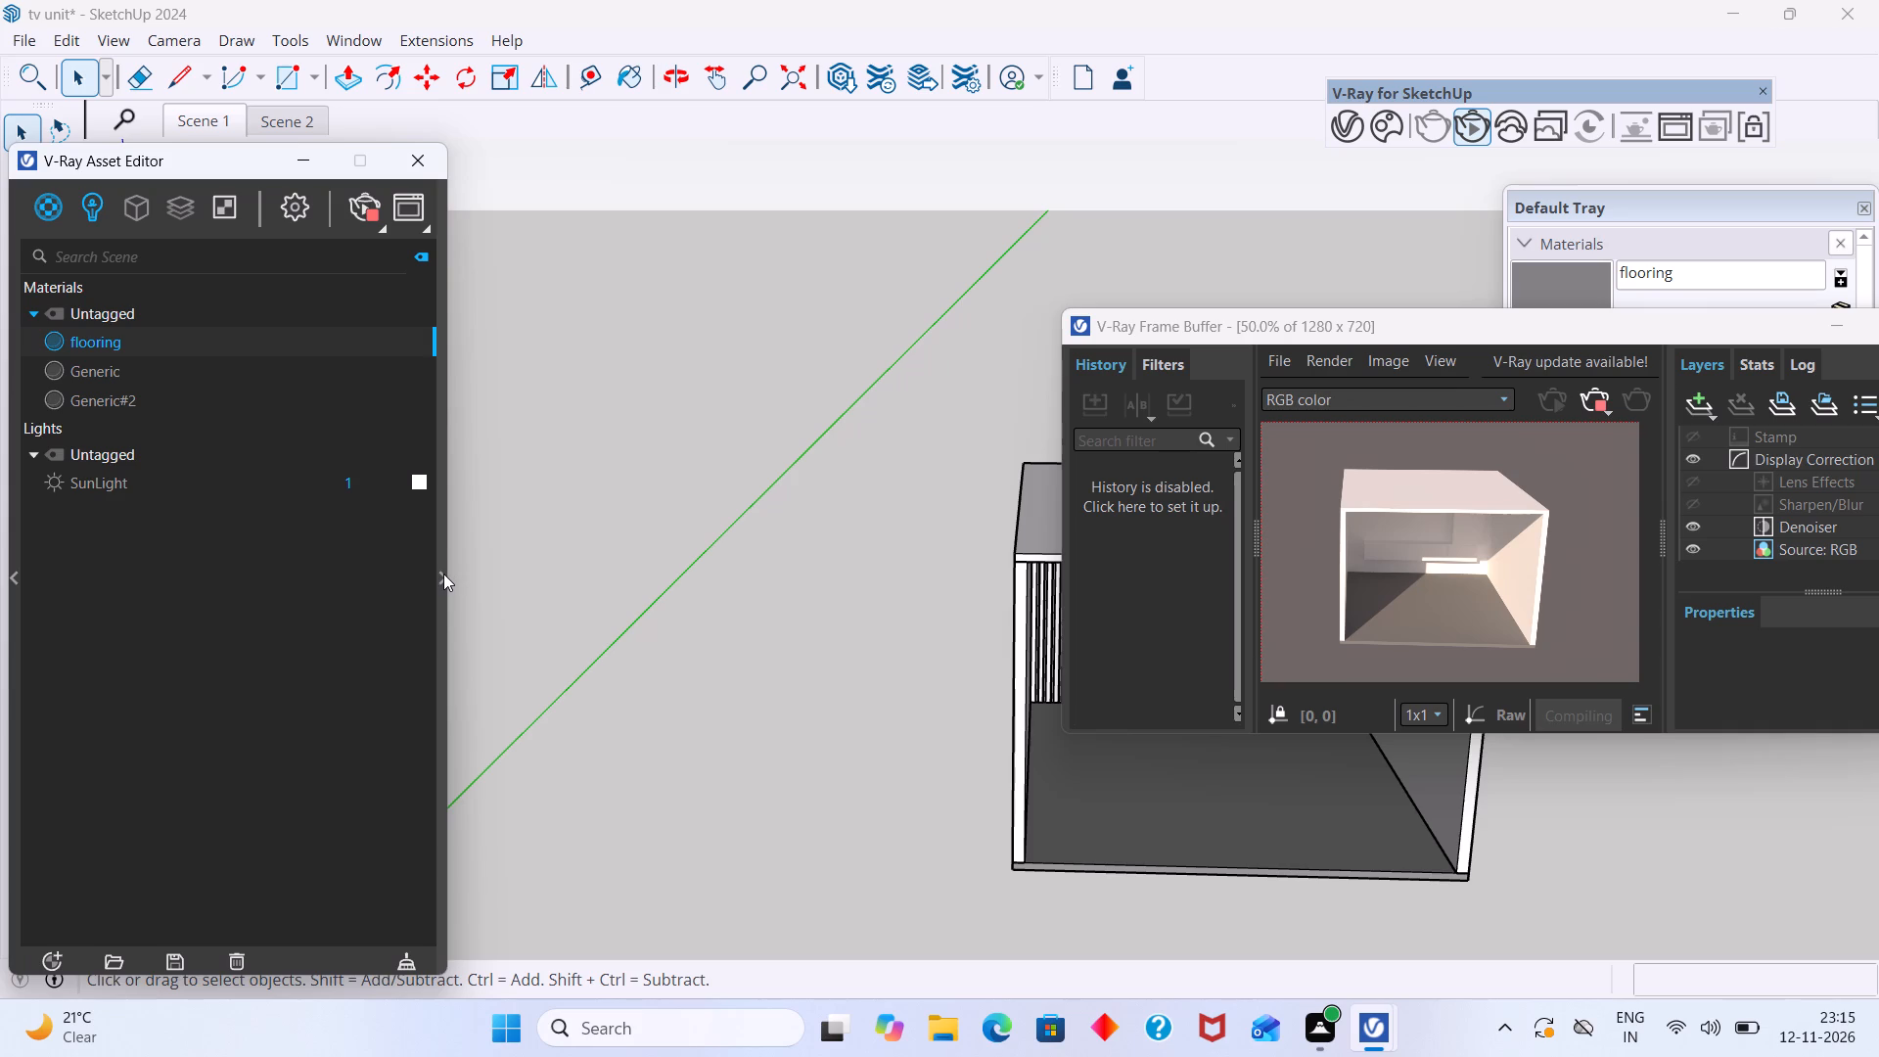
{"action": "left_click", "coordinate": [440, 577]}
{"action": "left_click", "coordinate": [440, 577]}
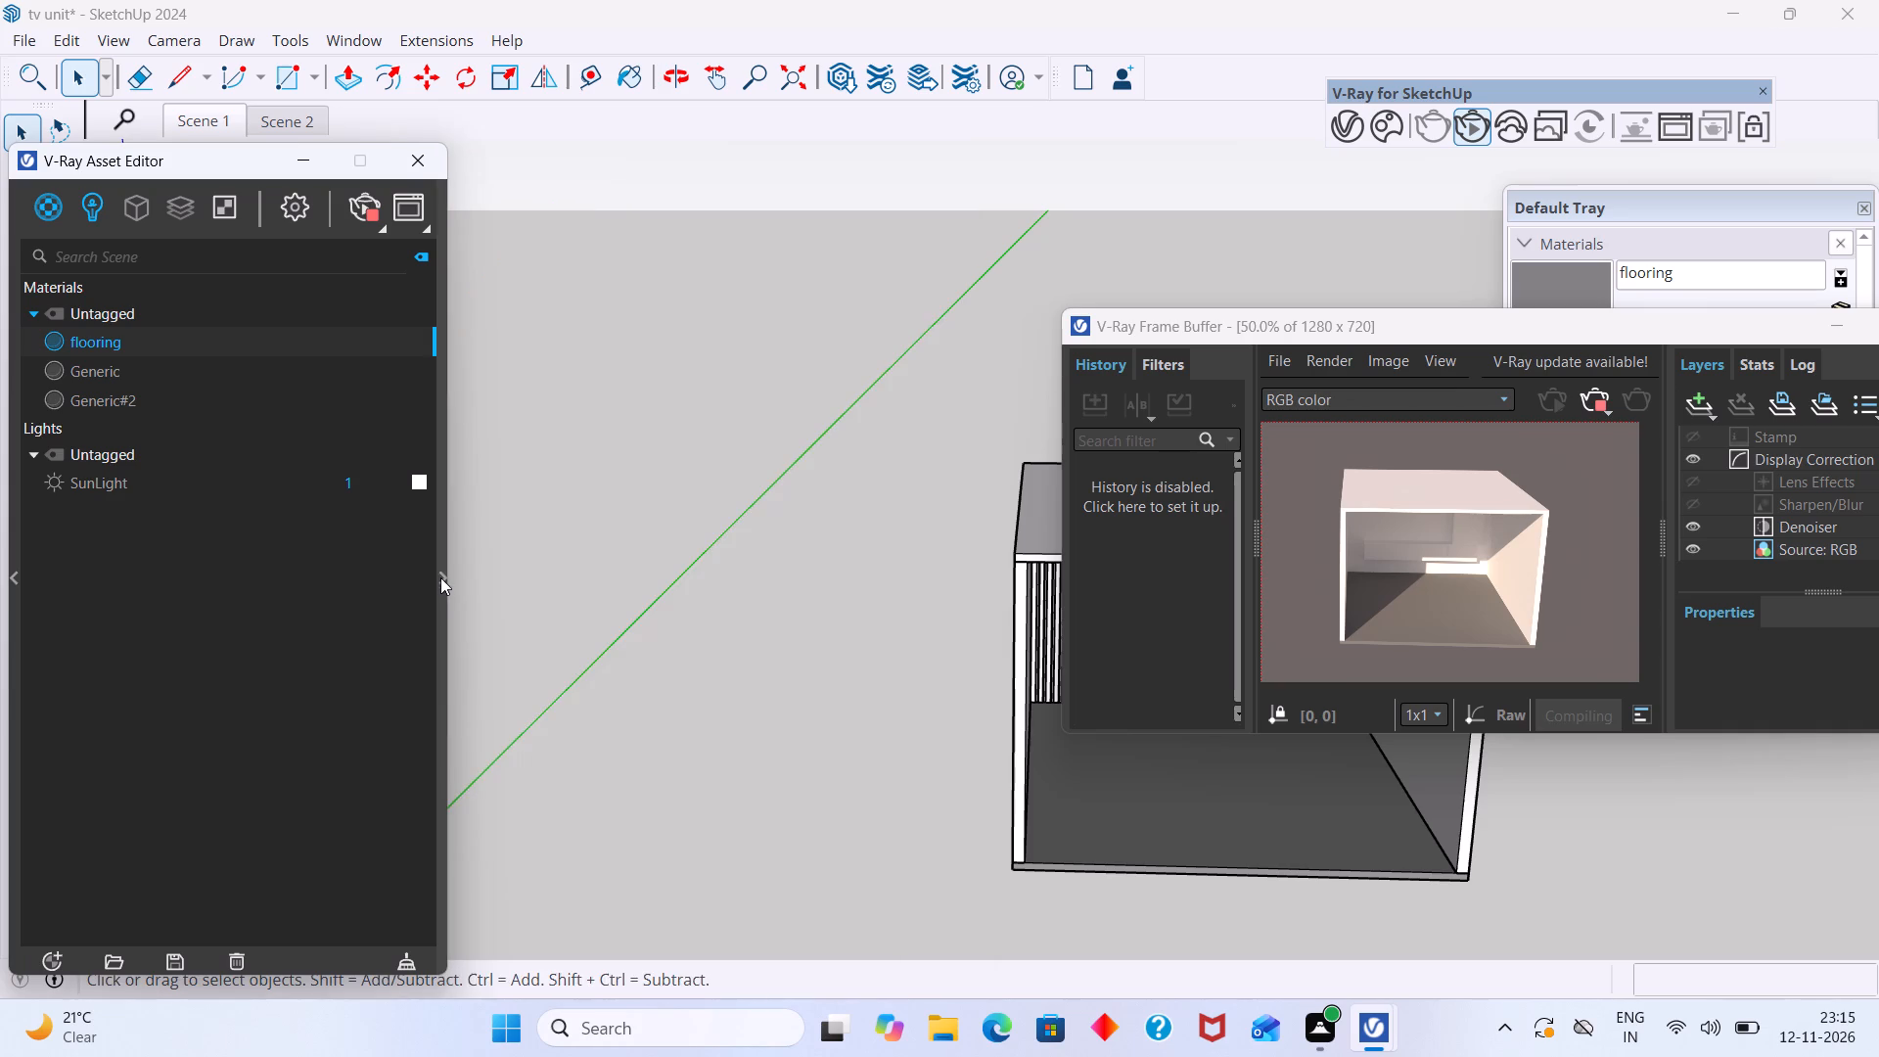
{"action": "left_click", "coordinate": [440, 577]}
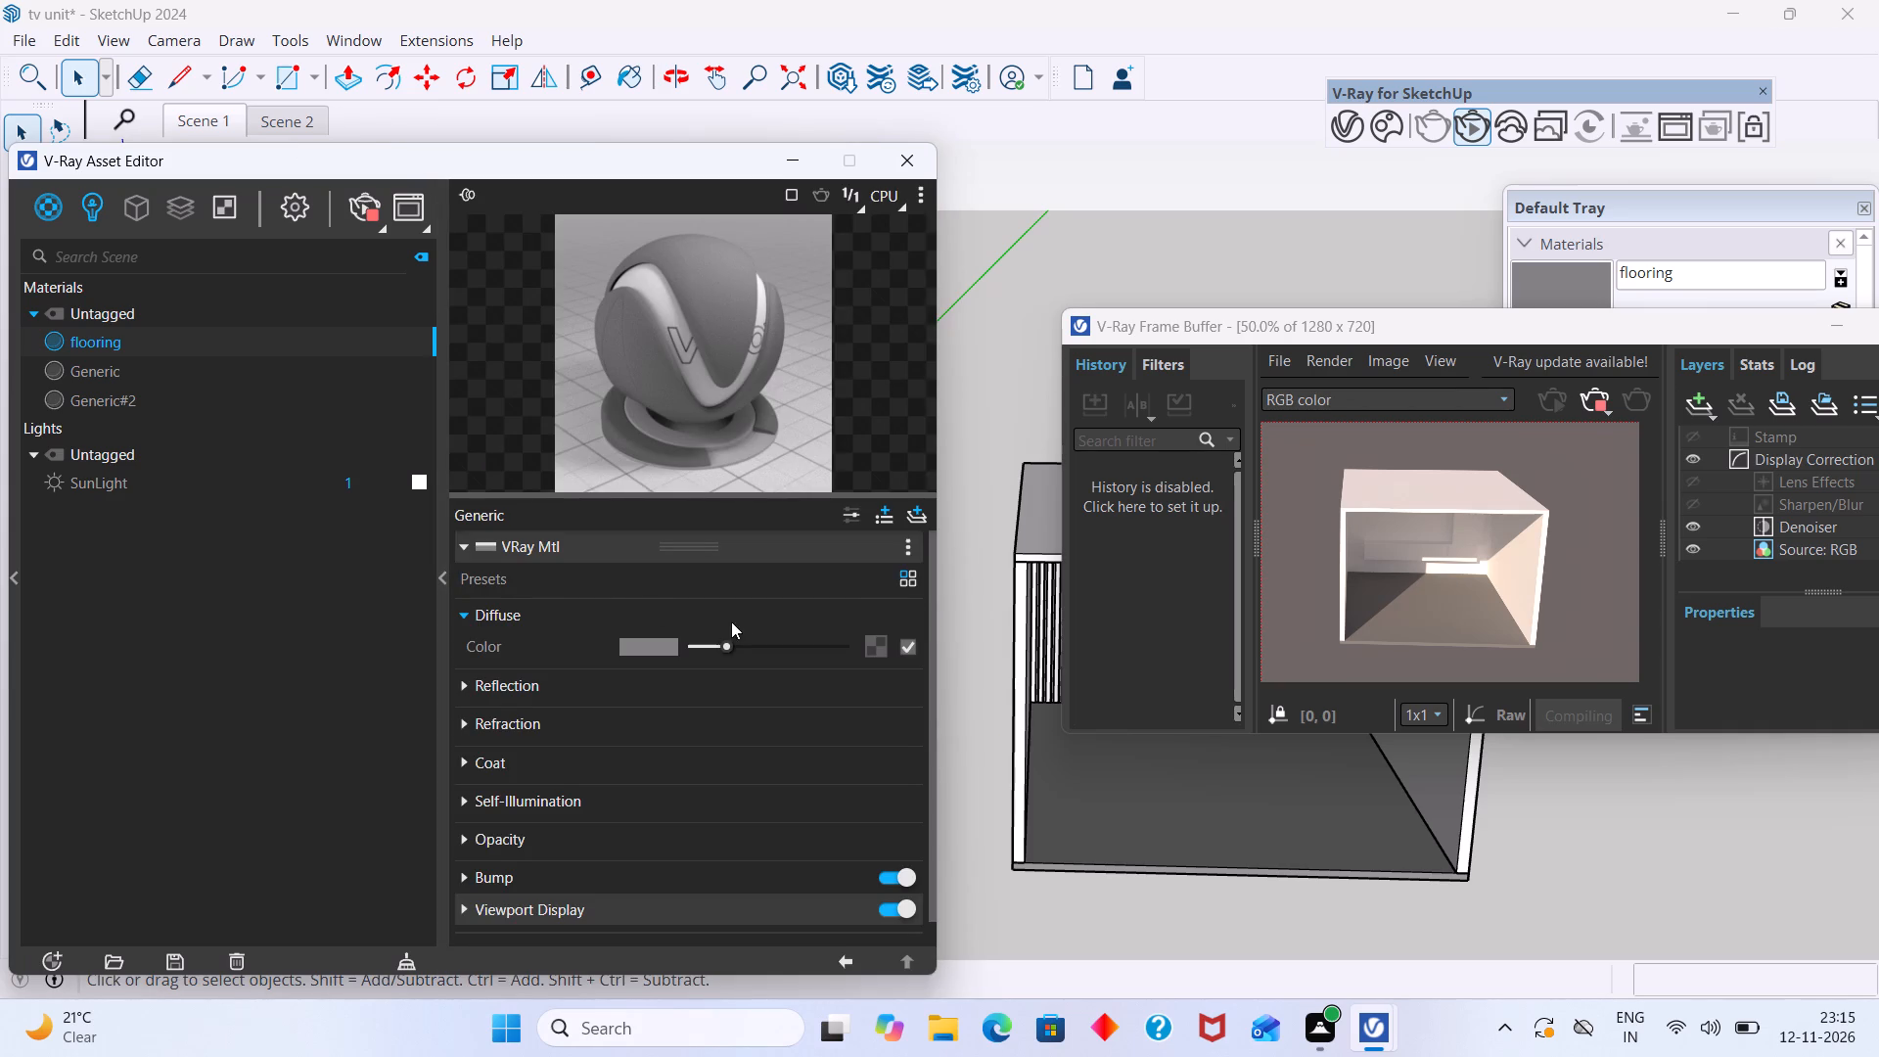
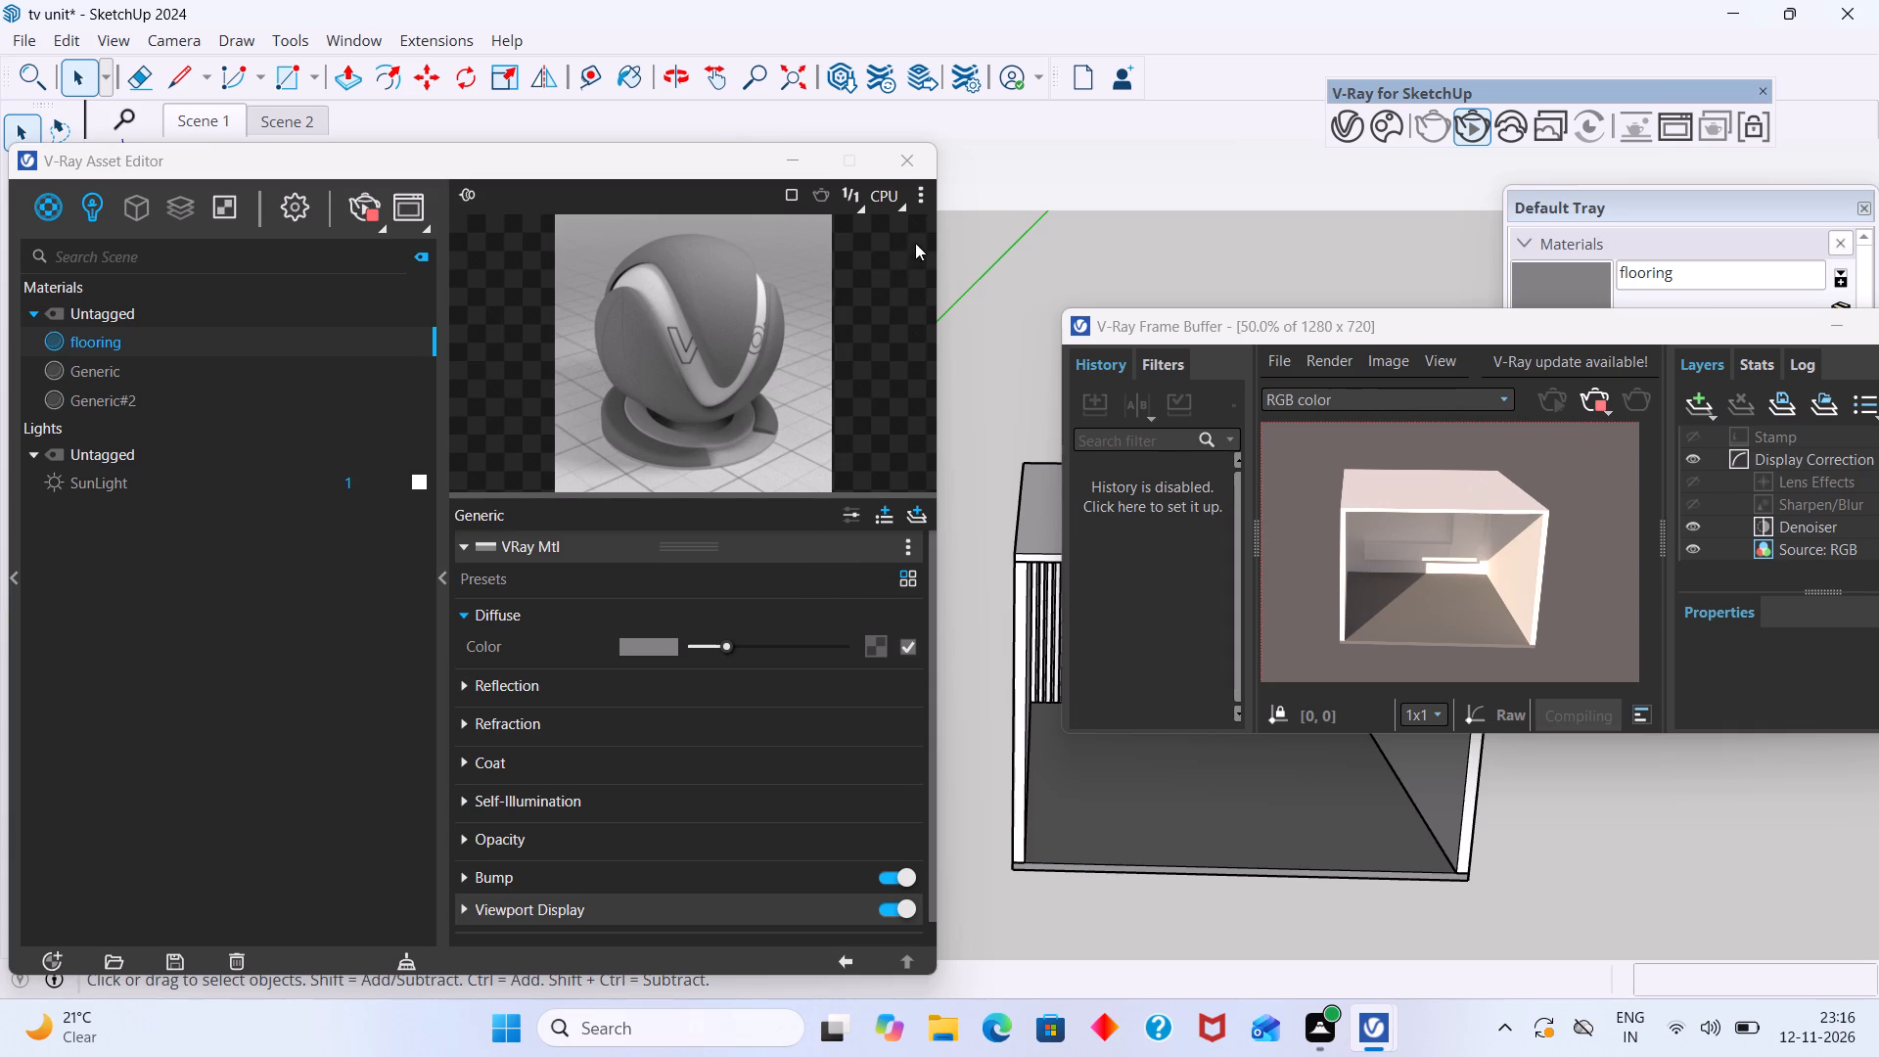
Try the Fabric, Ground and Subsurface Scattering preview scenes for the flooring material and settle on Floor.
{"action": "left_click", "coordinate": [920, 201]}
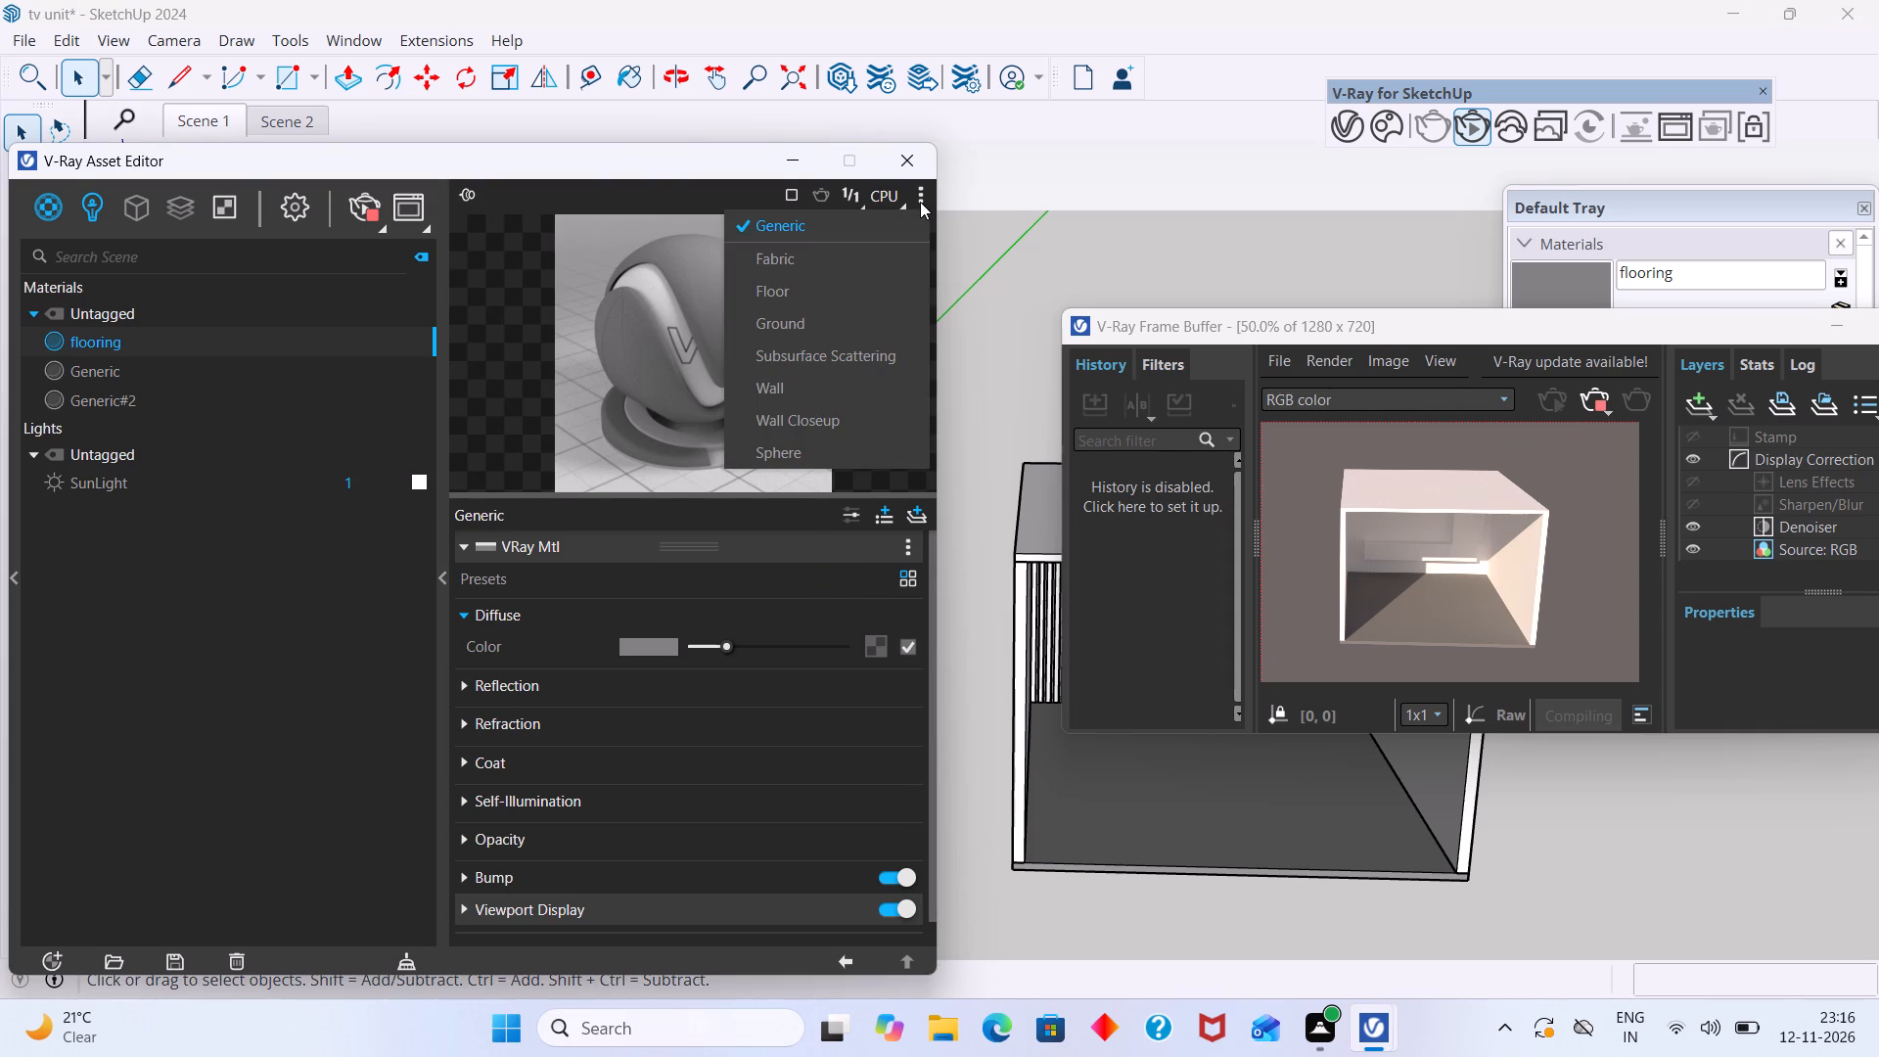
{"action": "left_click", "coordinate": [804, 262]}
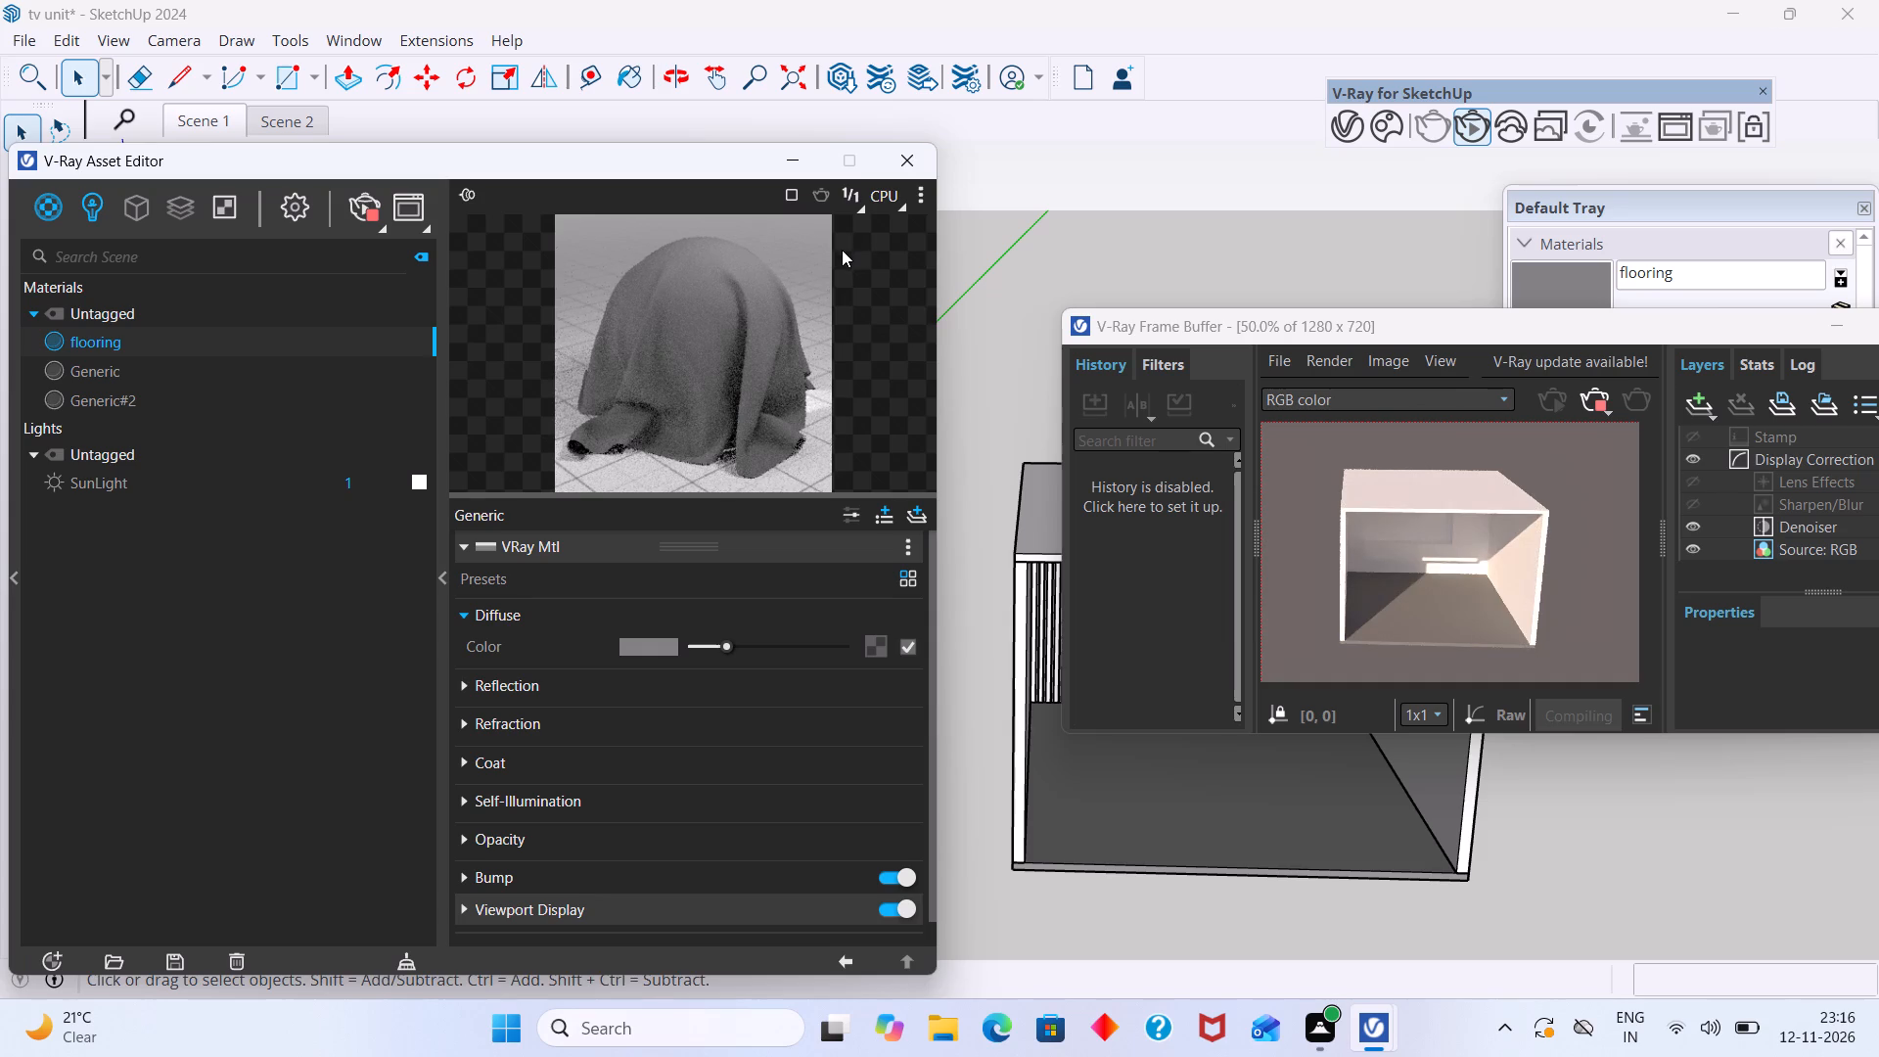
{"action": "left_click", "coordinate": [920, 192]}
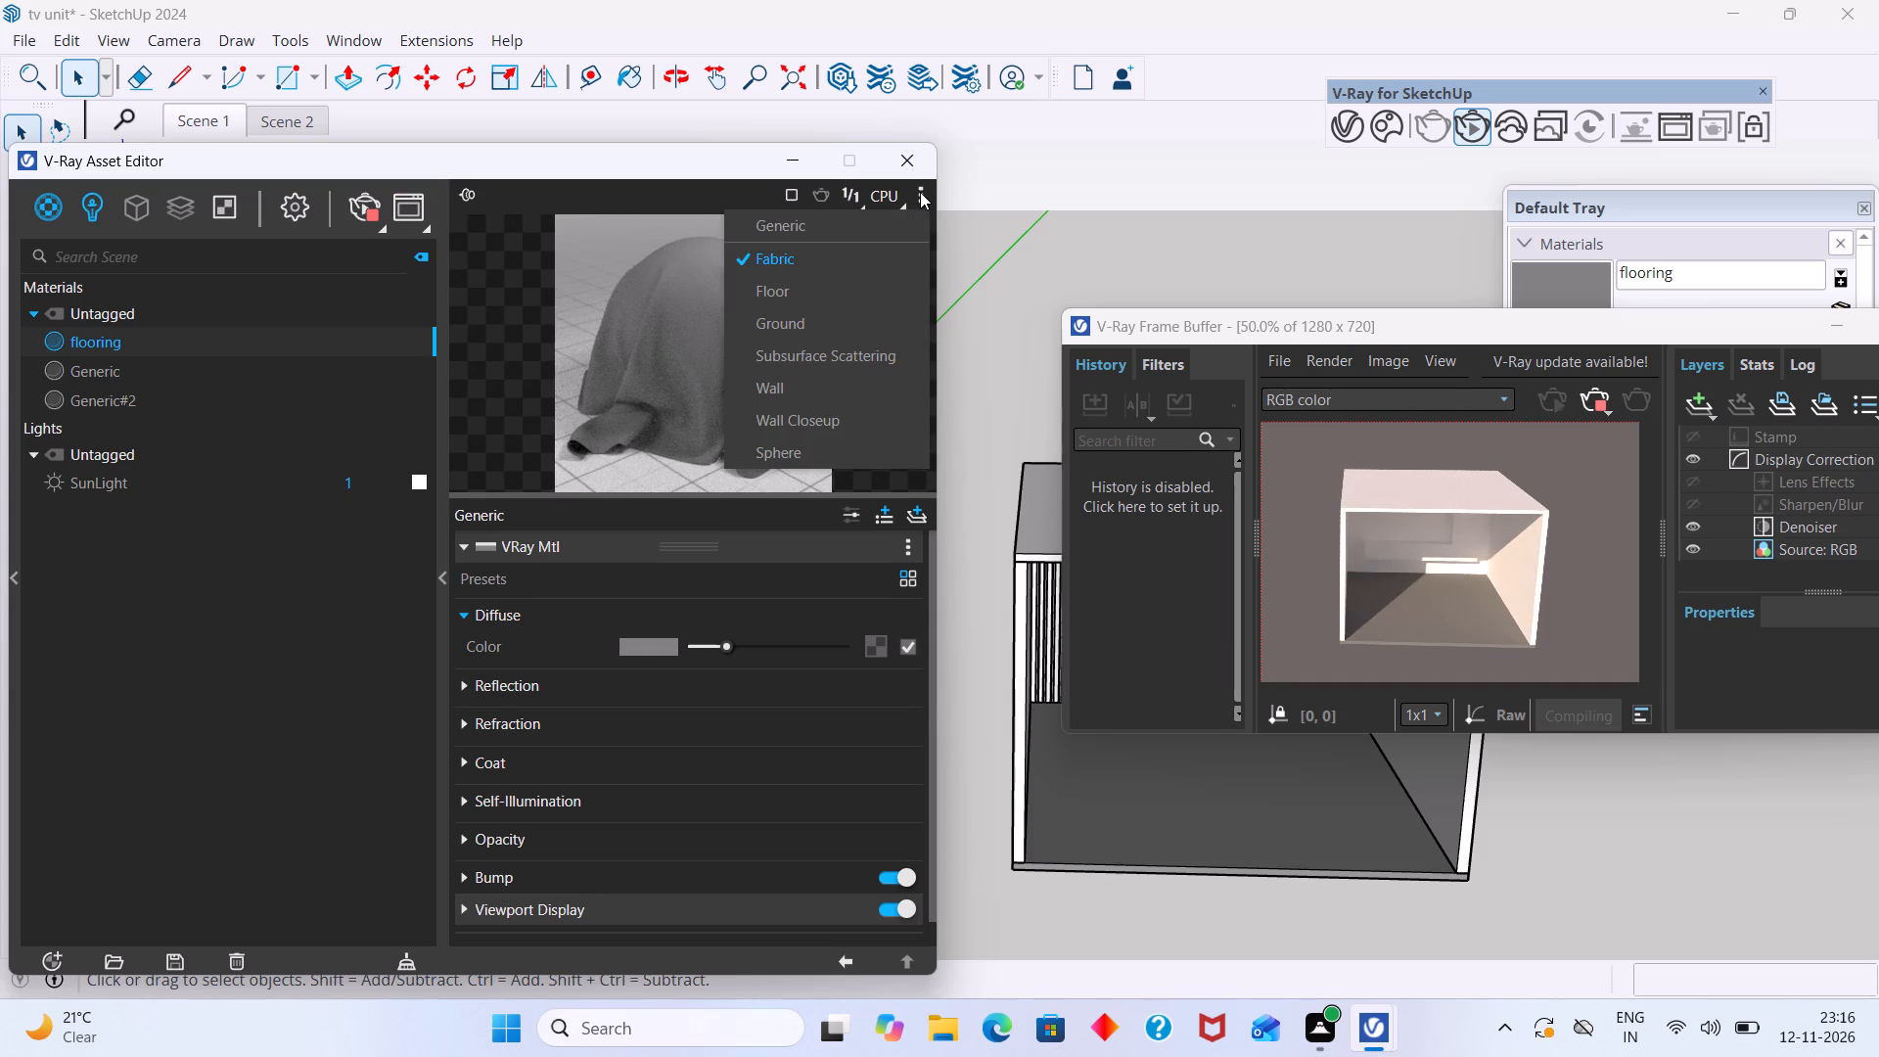
{"action": "left_click", "coordinate": [806, 295]}
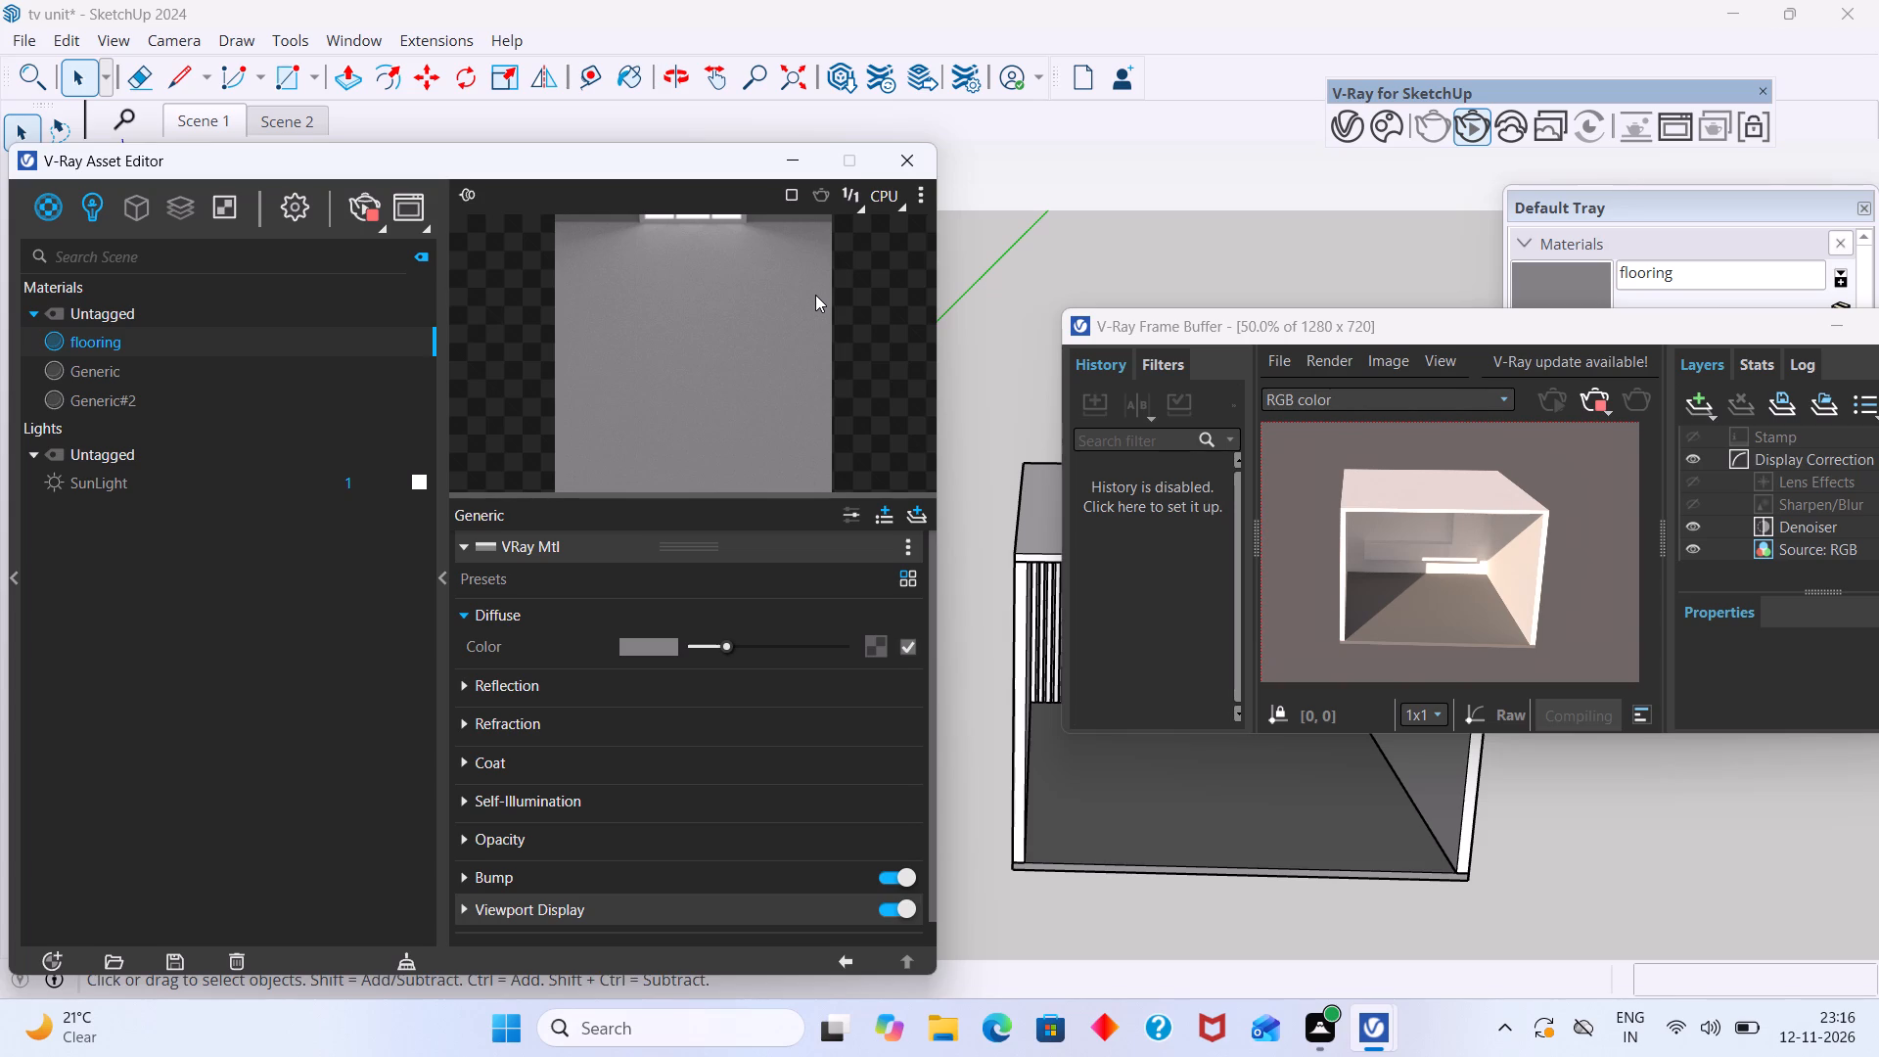
{"action": "left_click", "coordinate": [928, 202]}
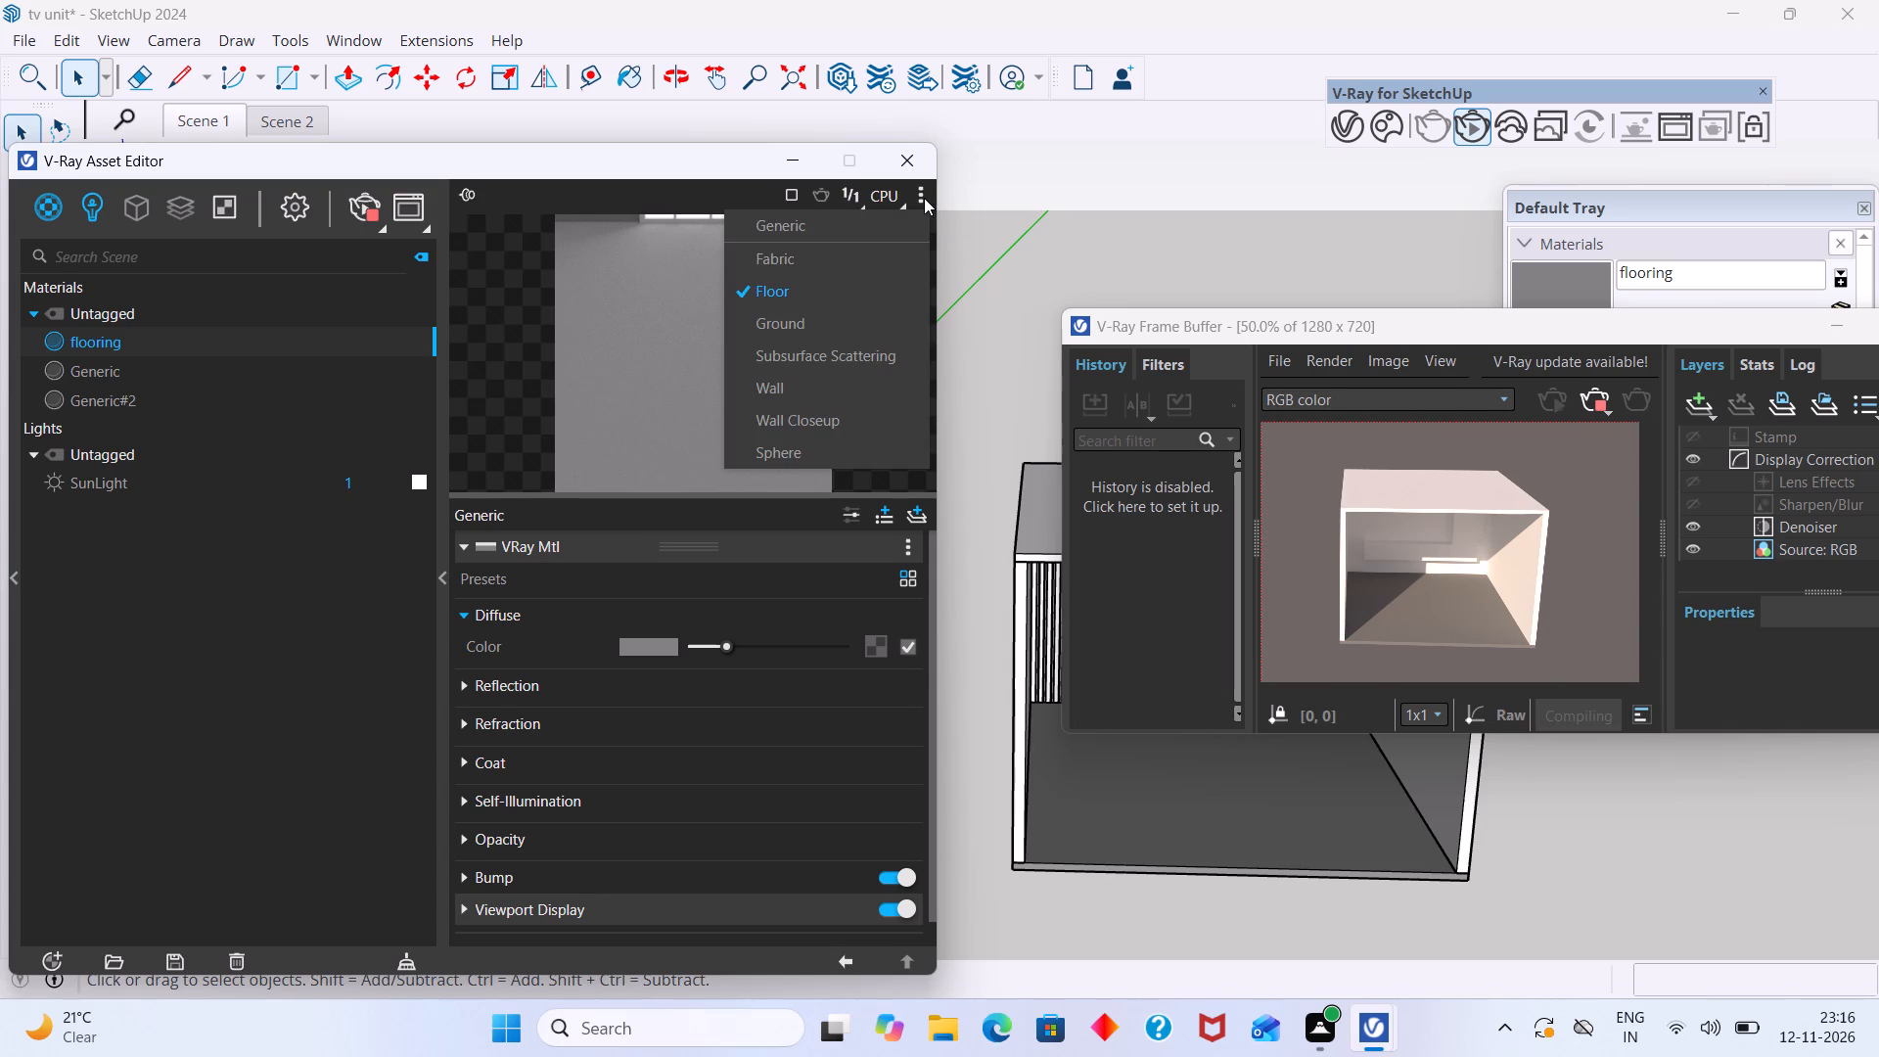
{"action": "left_click", "coordinate": [820, 326]}
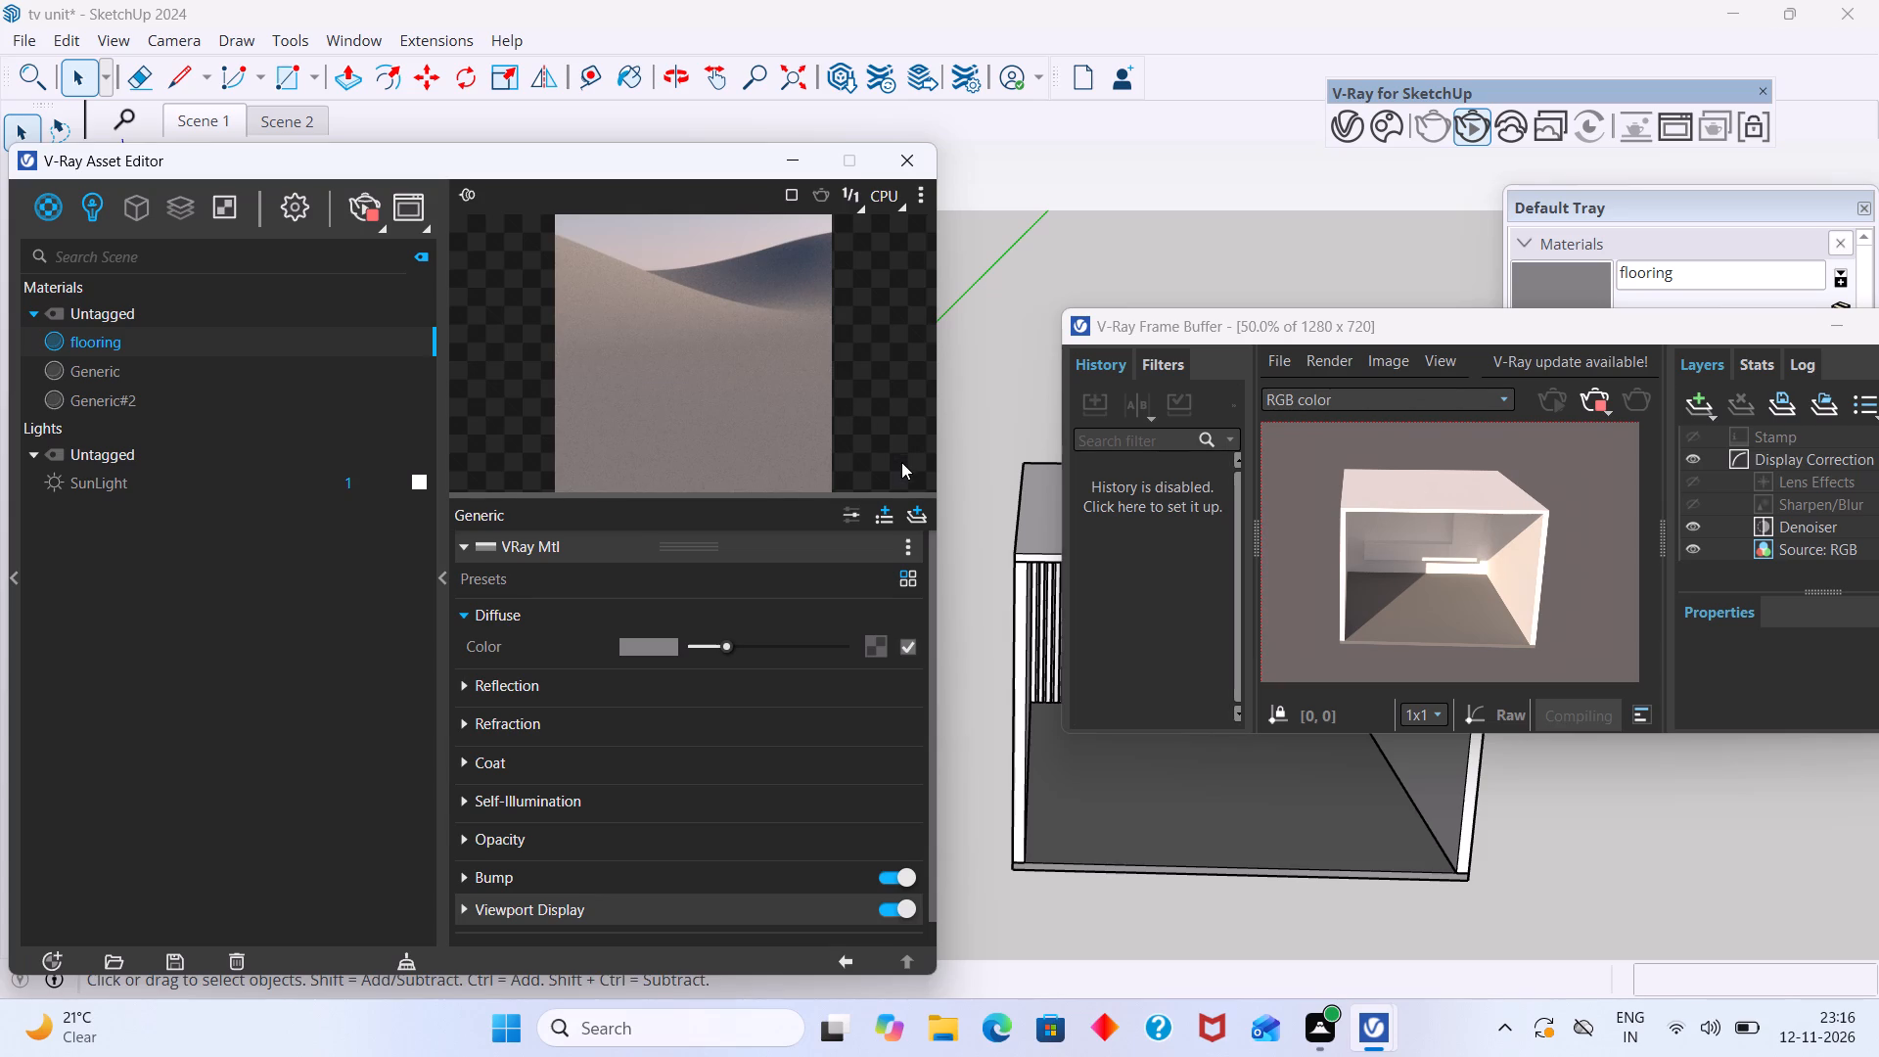
{"action": "left_click", "coordinate": [915, 189]}
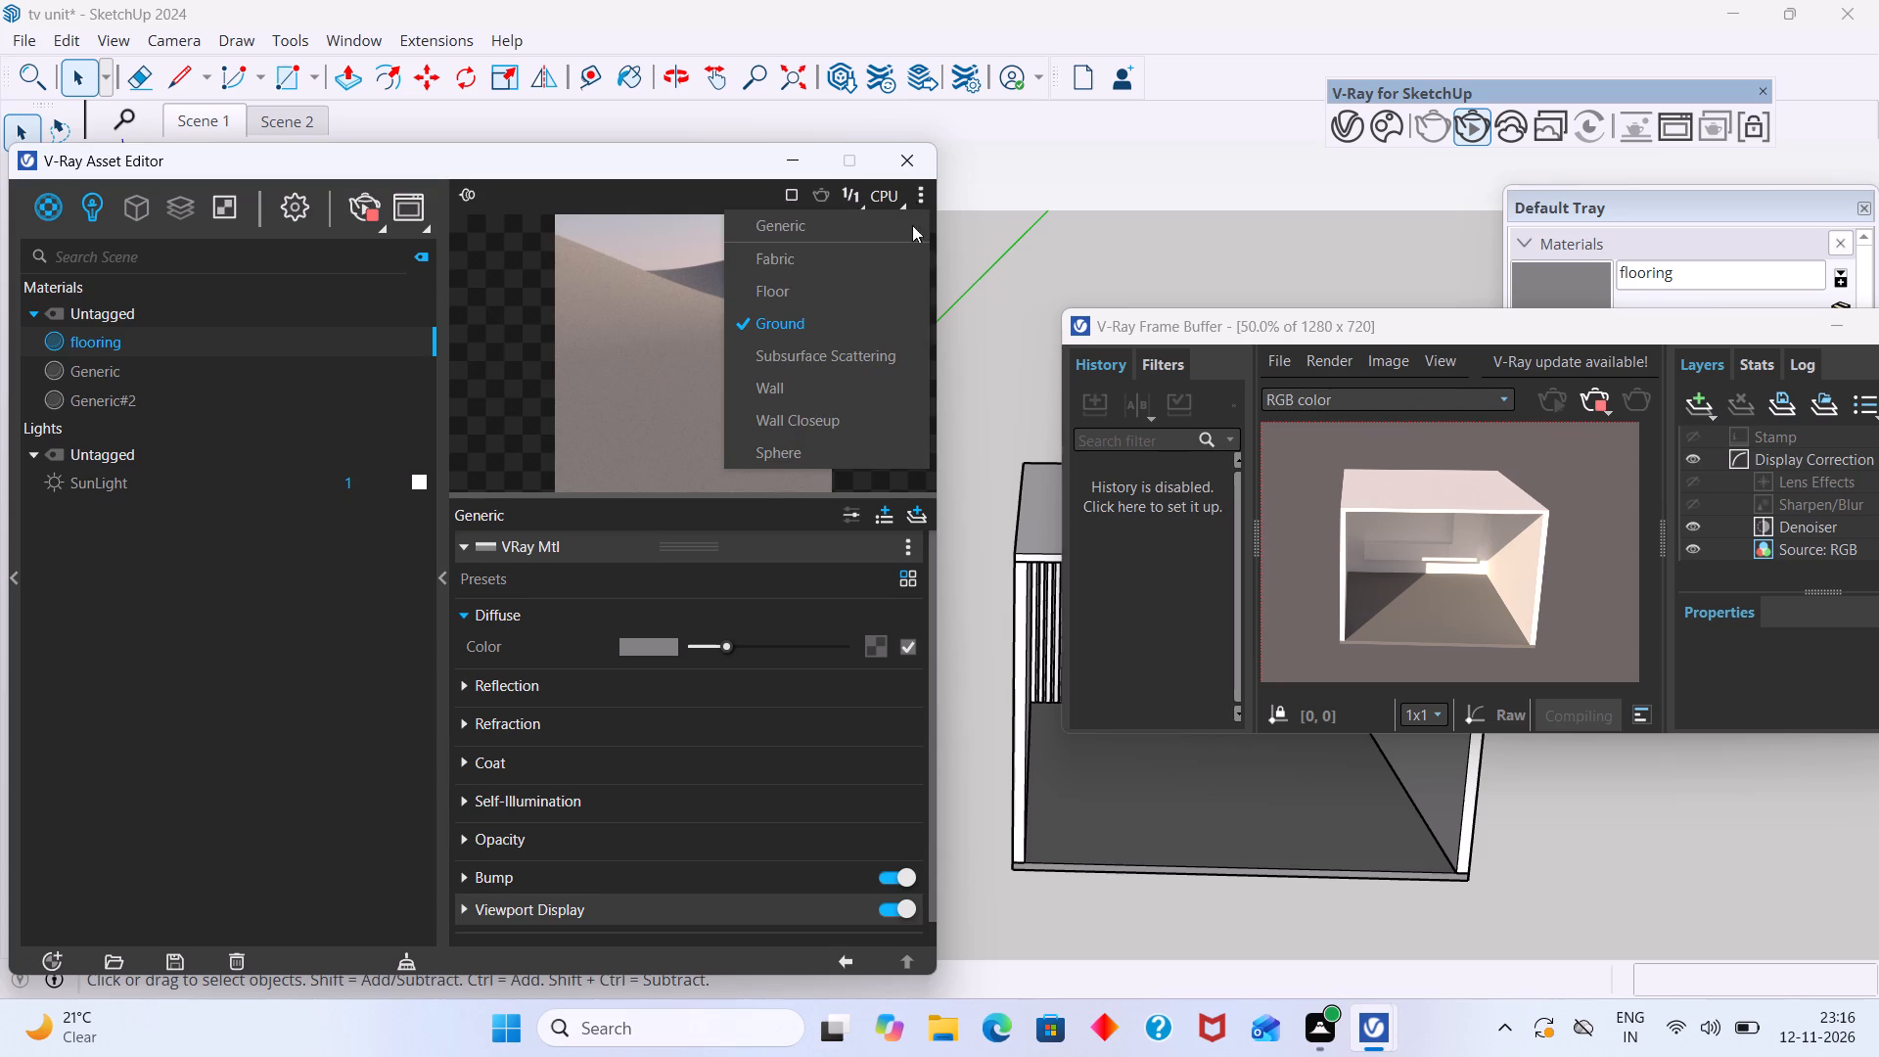
{"action": "left_click", "coordinate": [819, 356]}
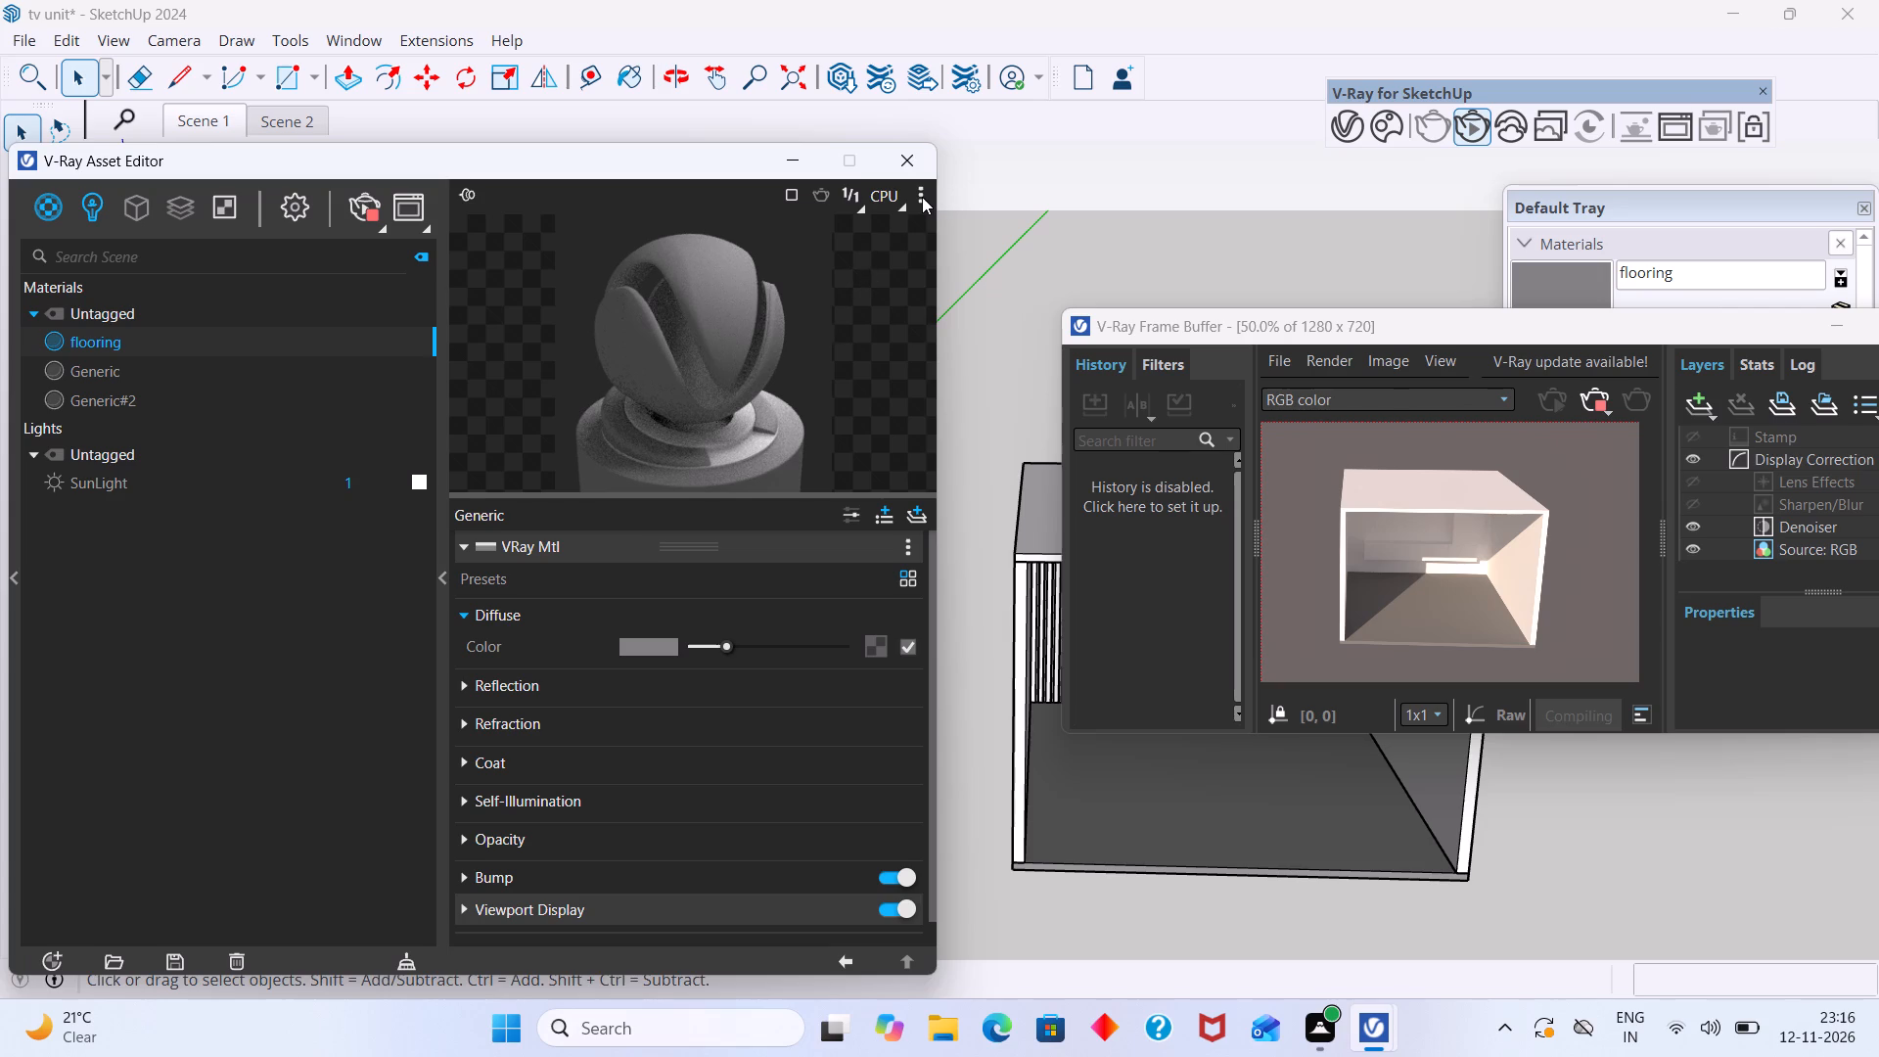
{"action": "left_click", "coordinate": [922, 197]}
{"action": "left_click", "coordinate": [810, 330]}
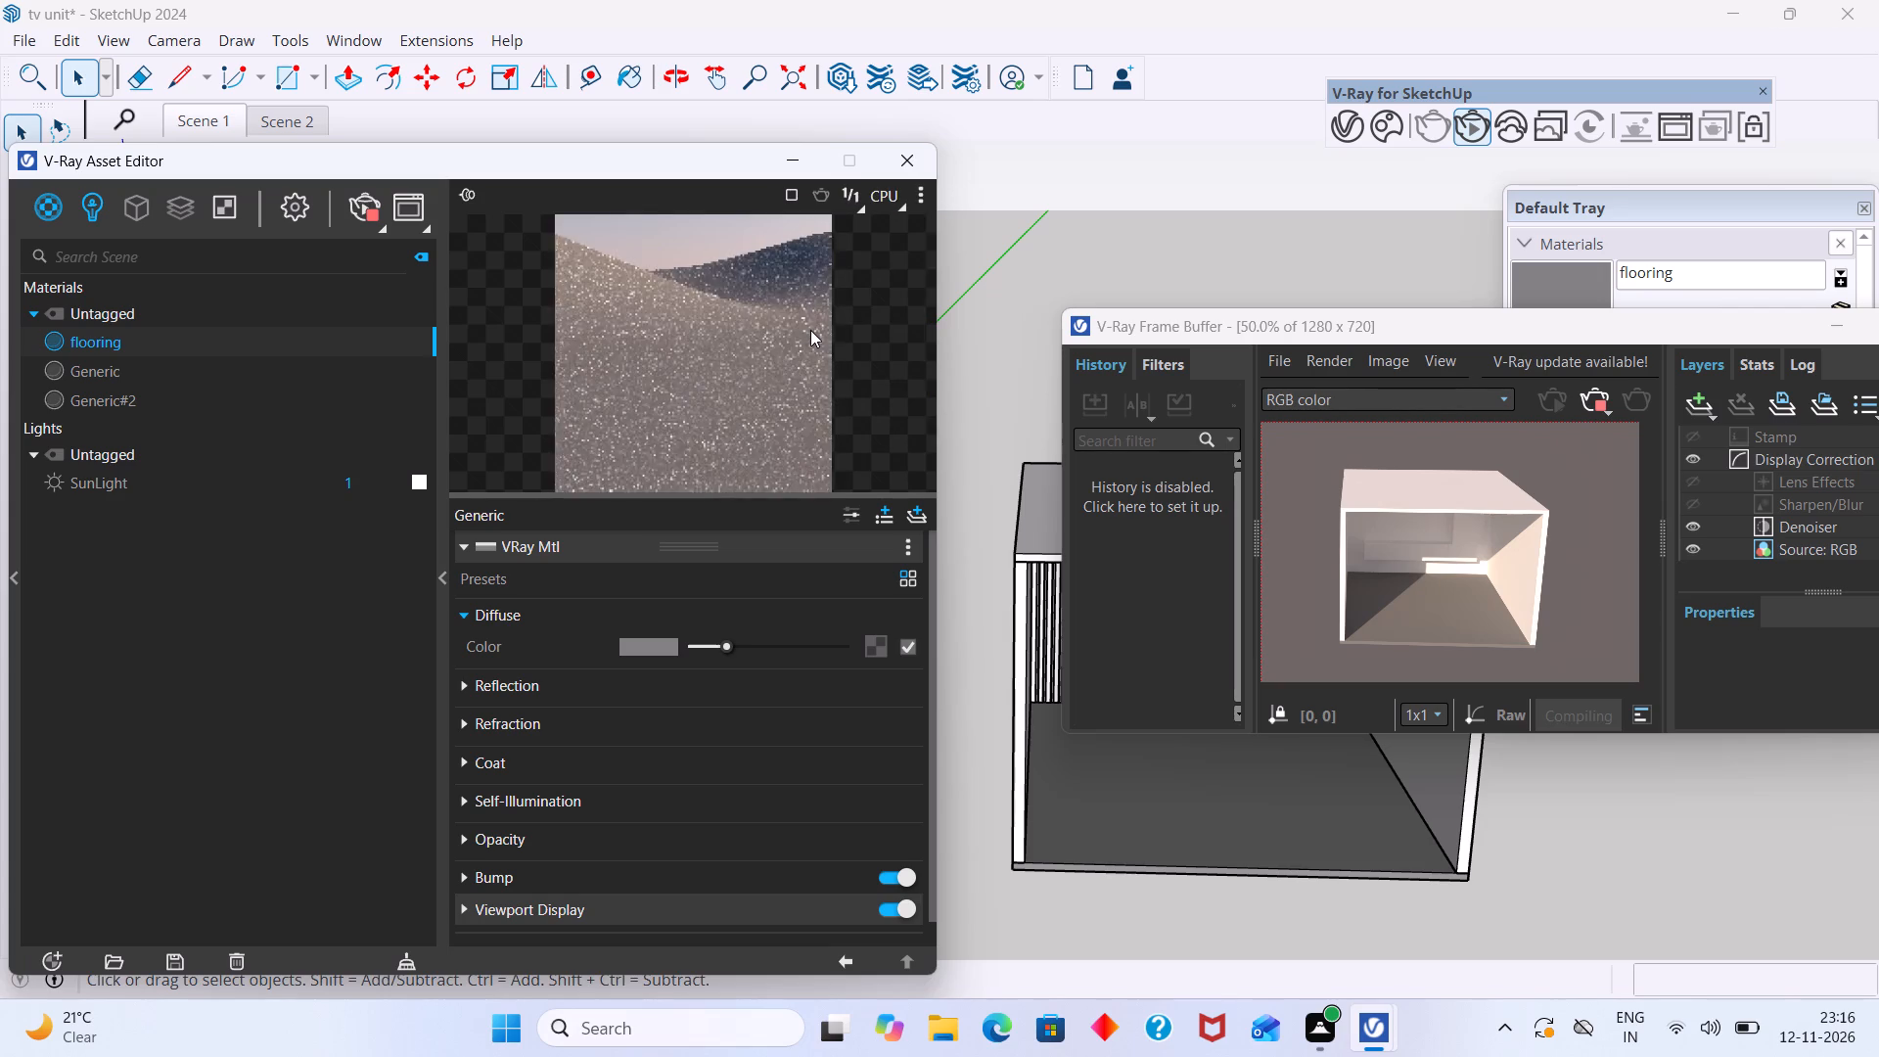
{"action": "left_click", "coordinate": [918, 207]}
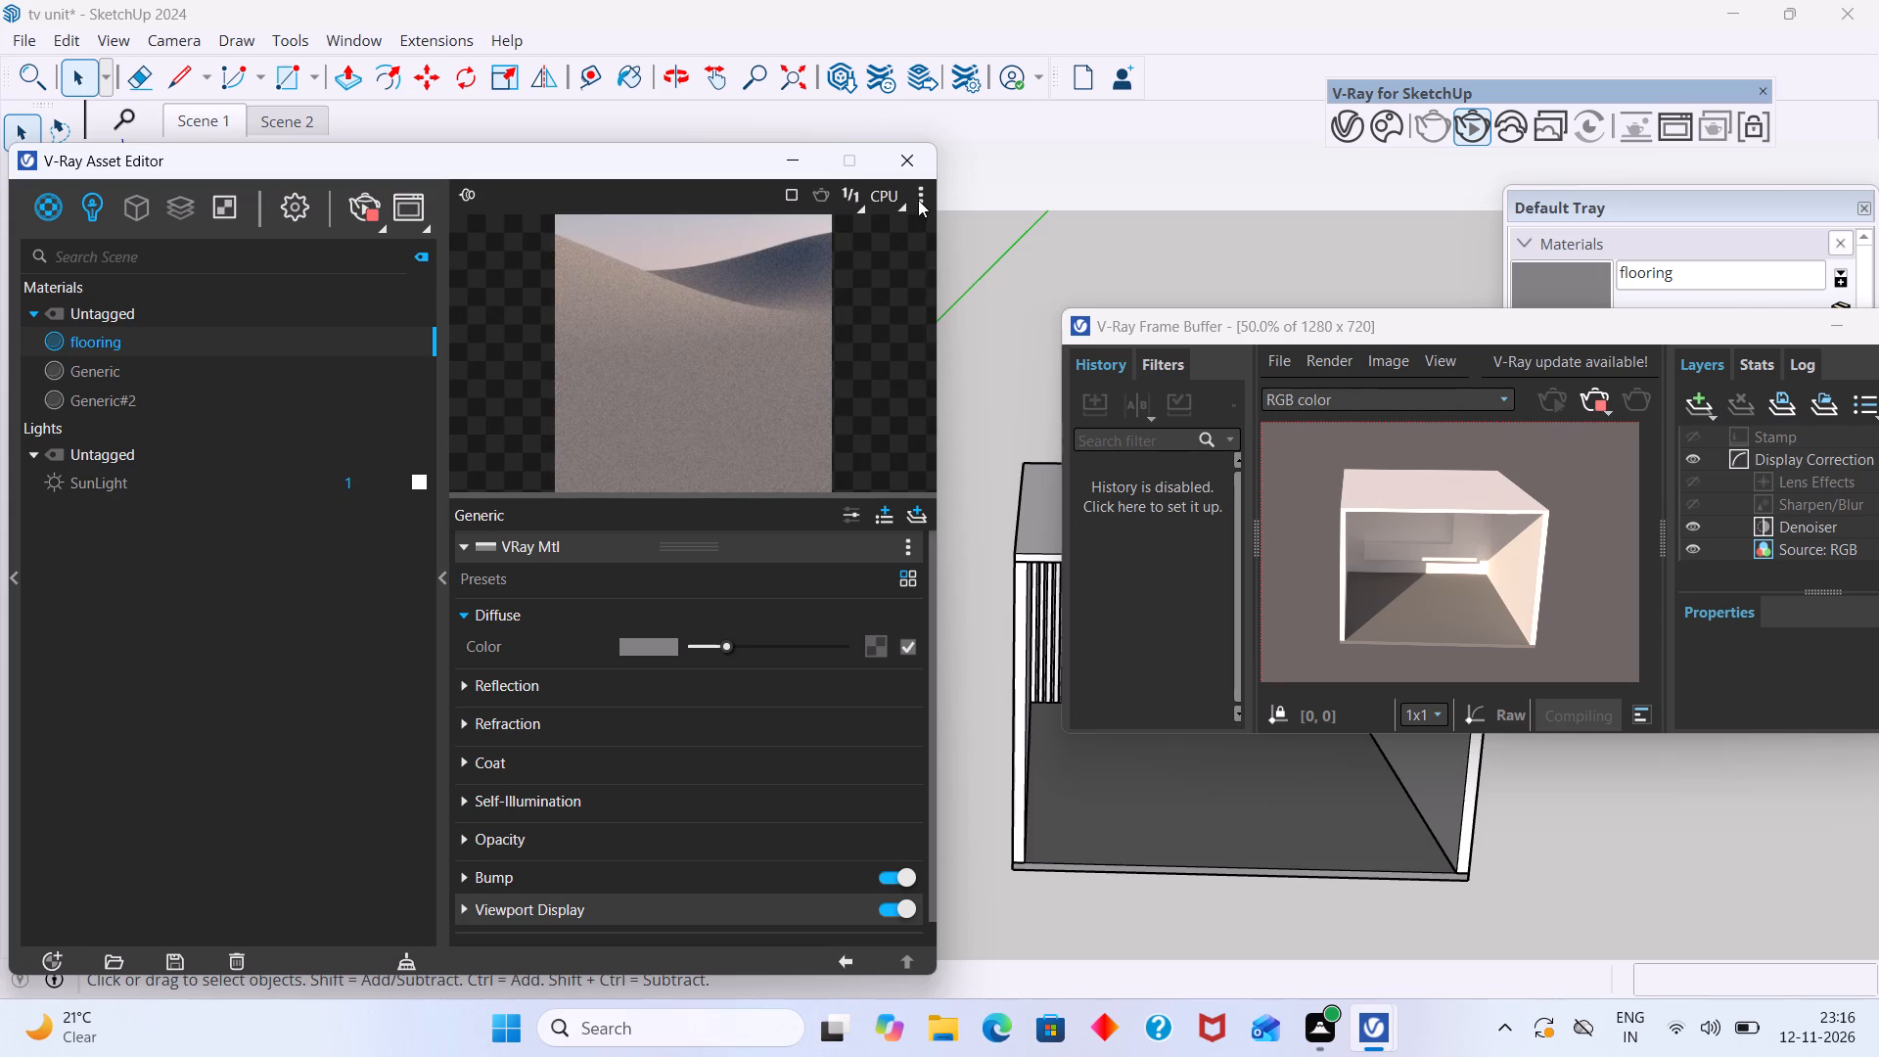
{"action": "left_click", "coordinate": [918, 199]}
{"action": "left_click", "coordinate": [805, 298]}
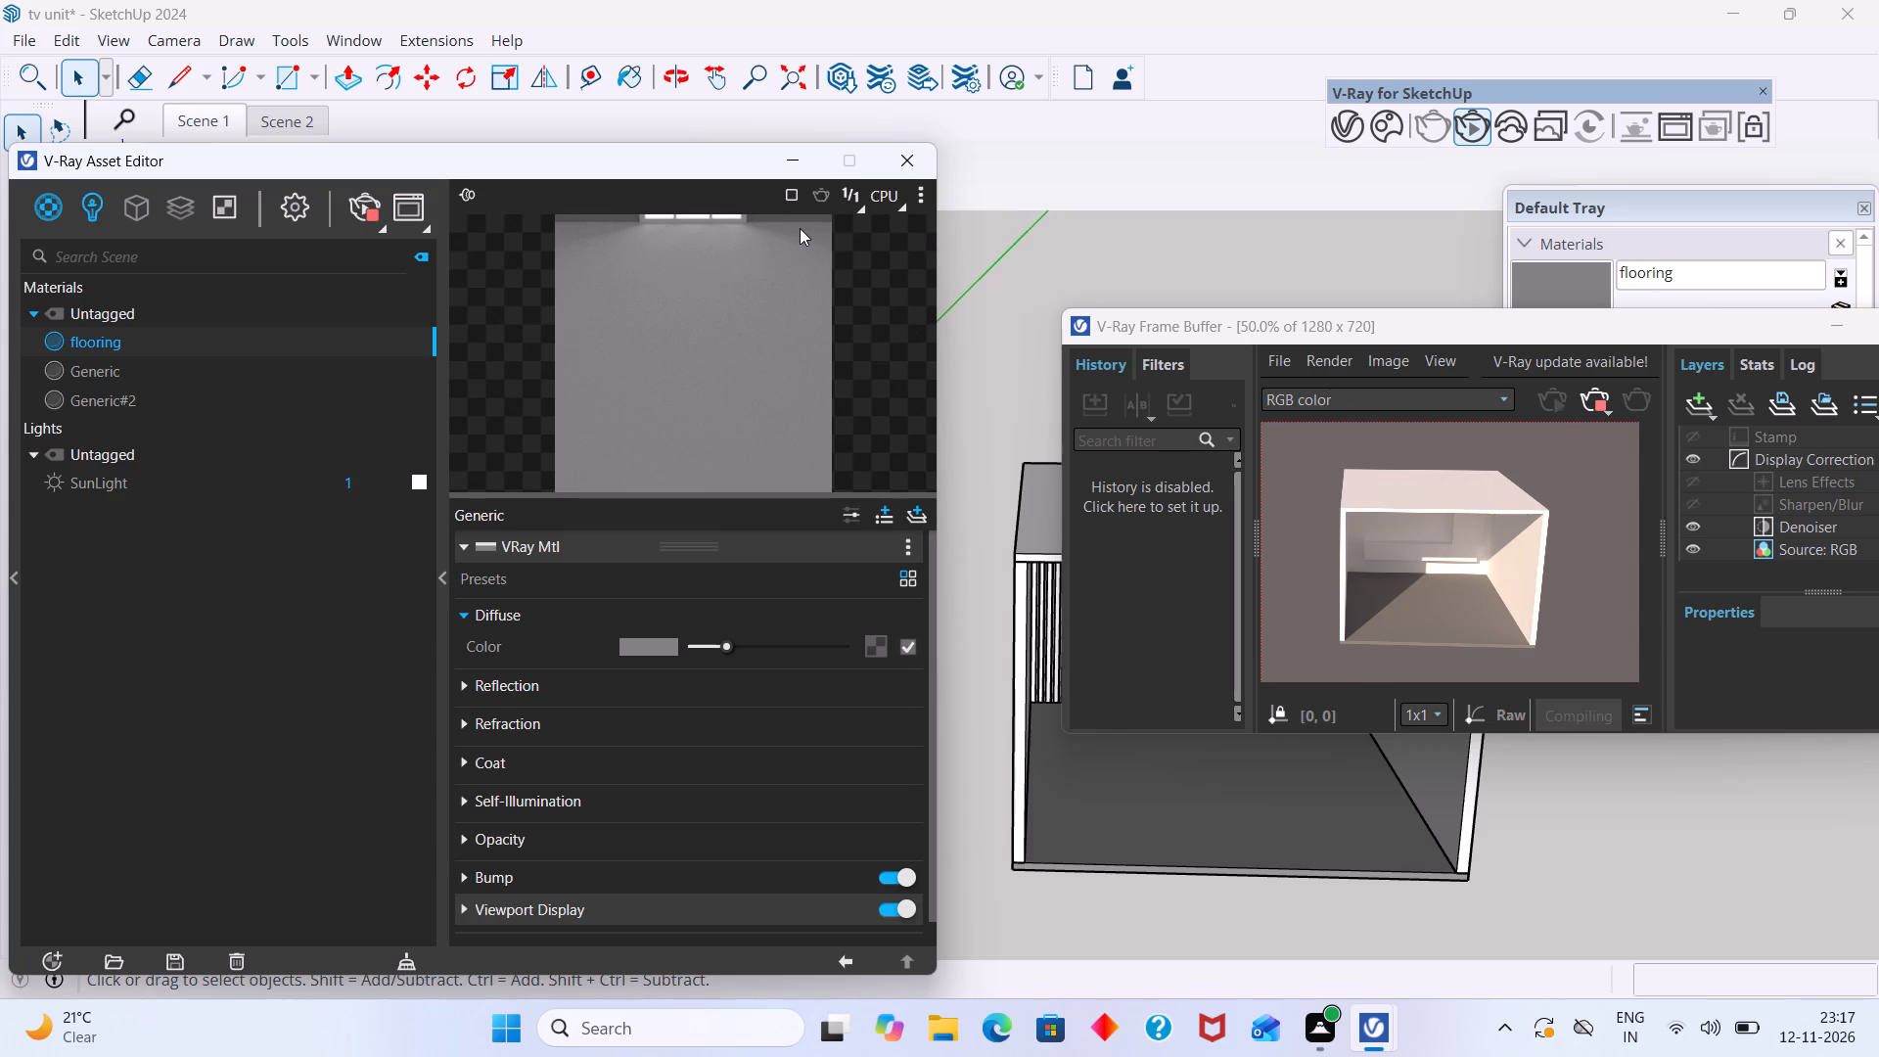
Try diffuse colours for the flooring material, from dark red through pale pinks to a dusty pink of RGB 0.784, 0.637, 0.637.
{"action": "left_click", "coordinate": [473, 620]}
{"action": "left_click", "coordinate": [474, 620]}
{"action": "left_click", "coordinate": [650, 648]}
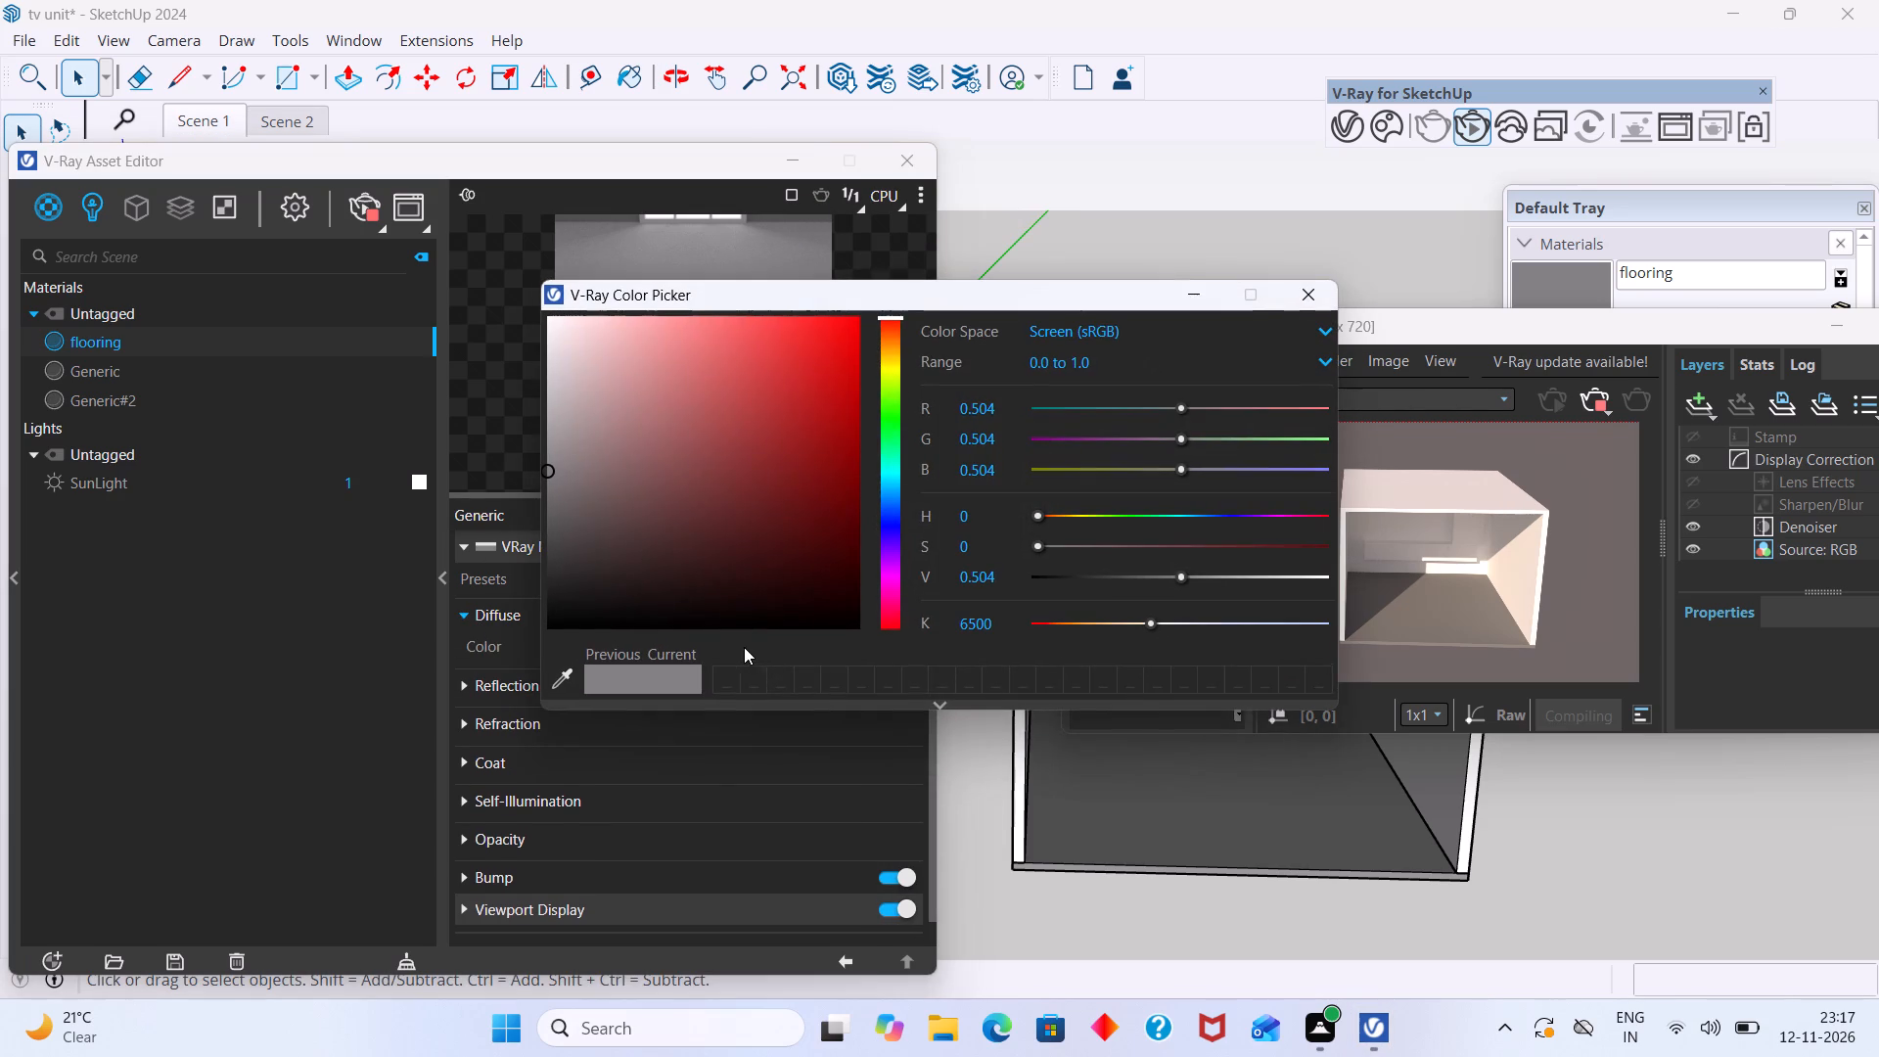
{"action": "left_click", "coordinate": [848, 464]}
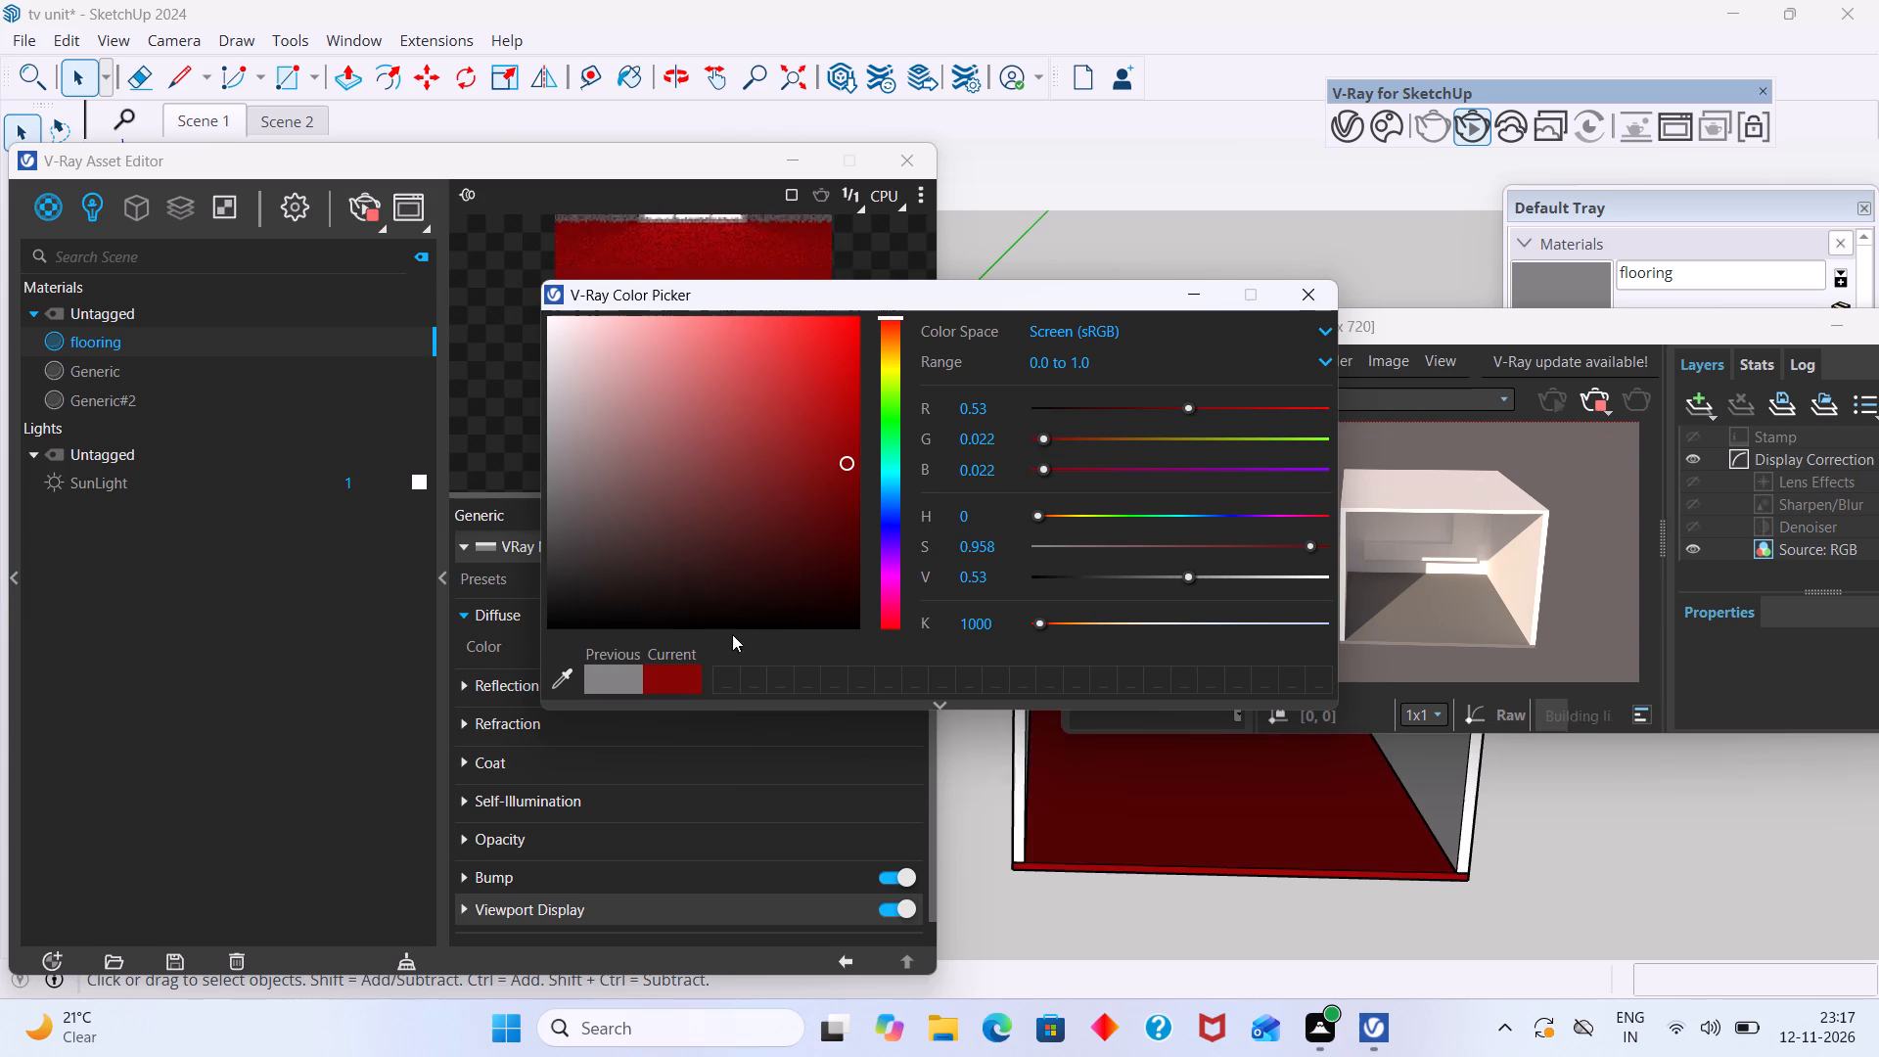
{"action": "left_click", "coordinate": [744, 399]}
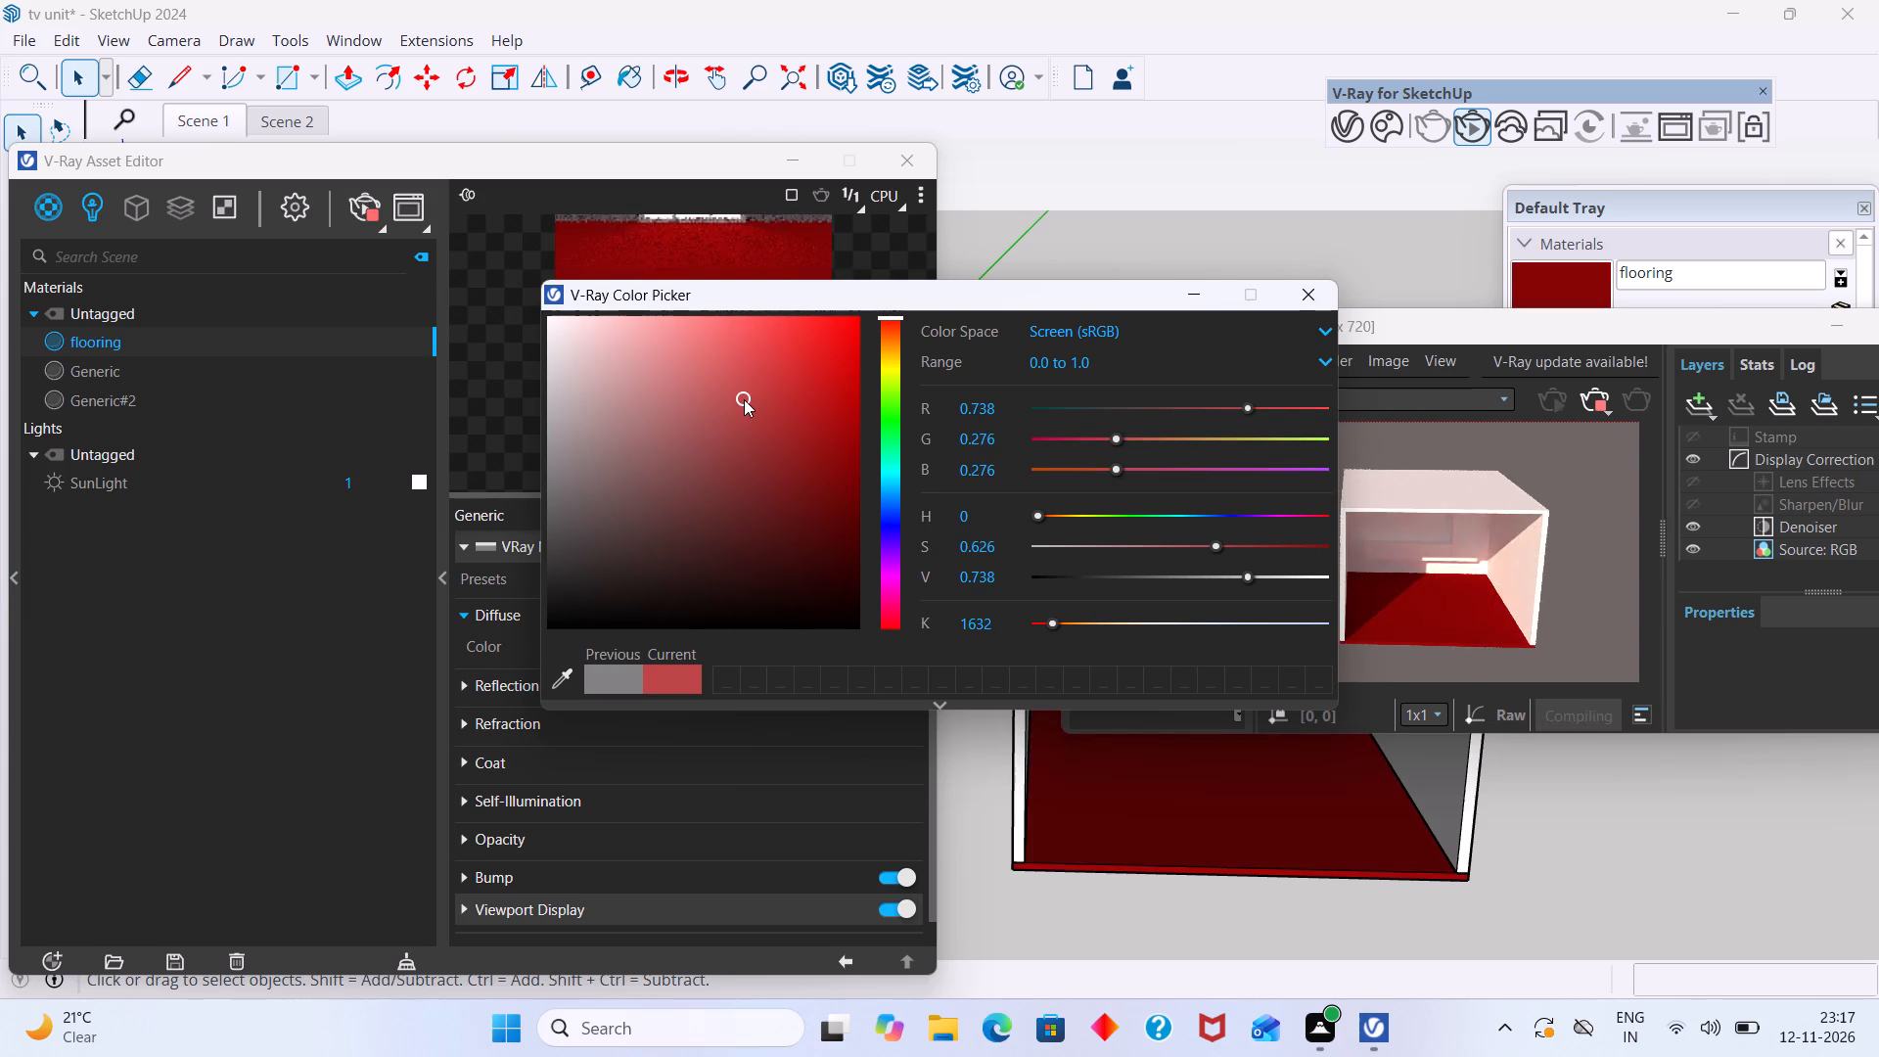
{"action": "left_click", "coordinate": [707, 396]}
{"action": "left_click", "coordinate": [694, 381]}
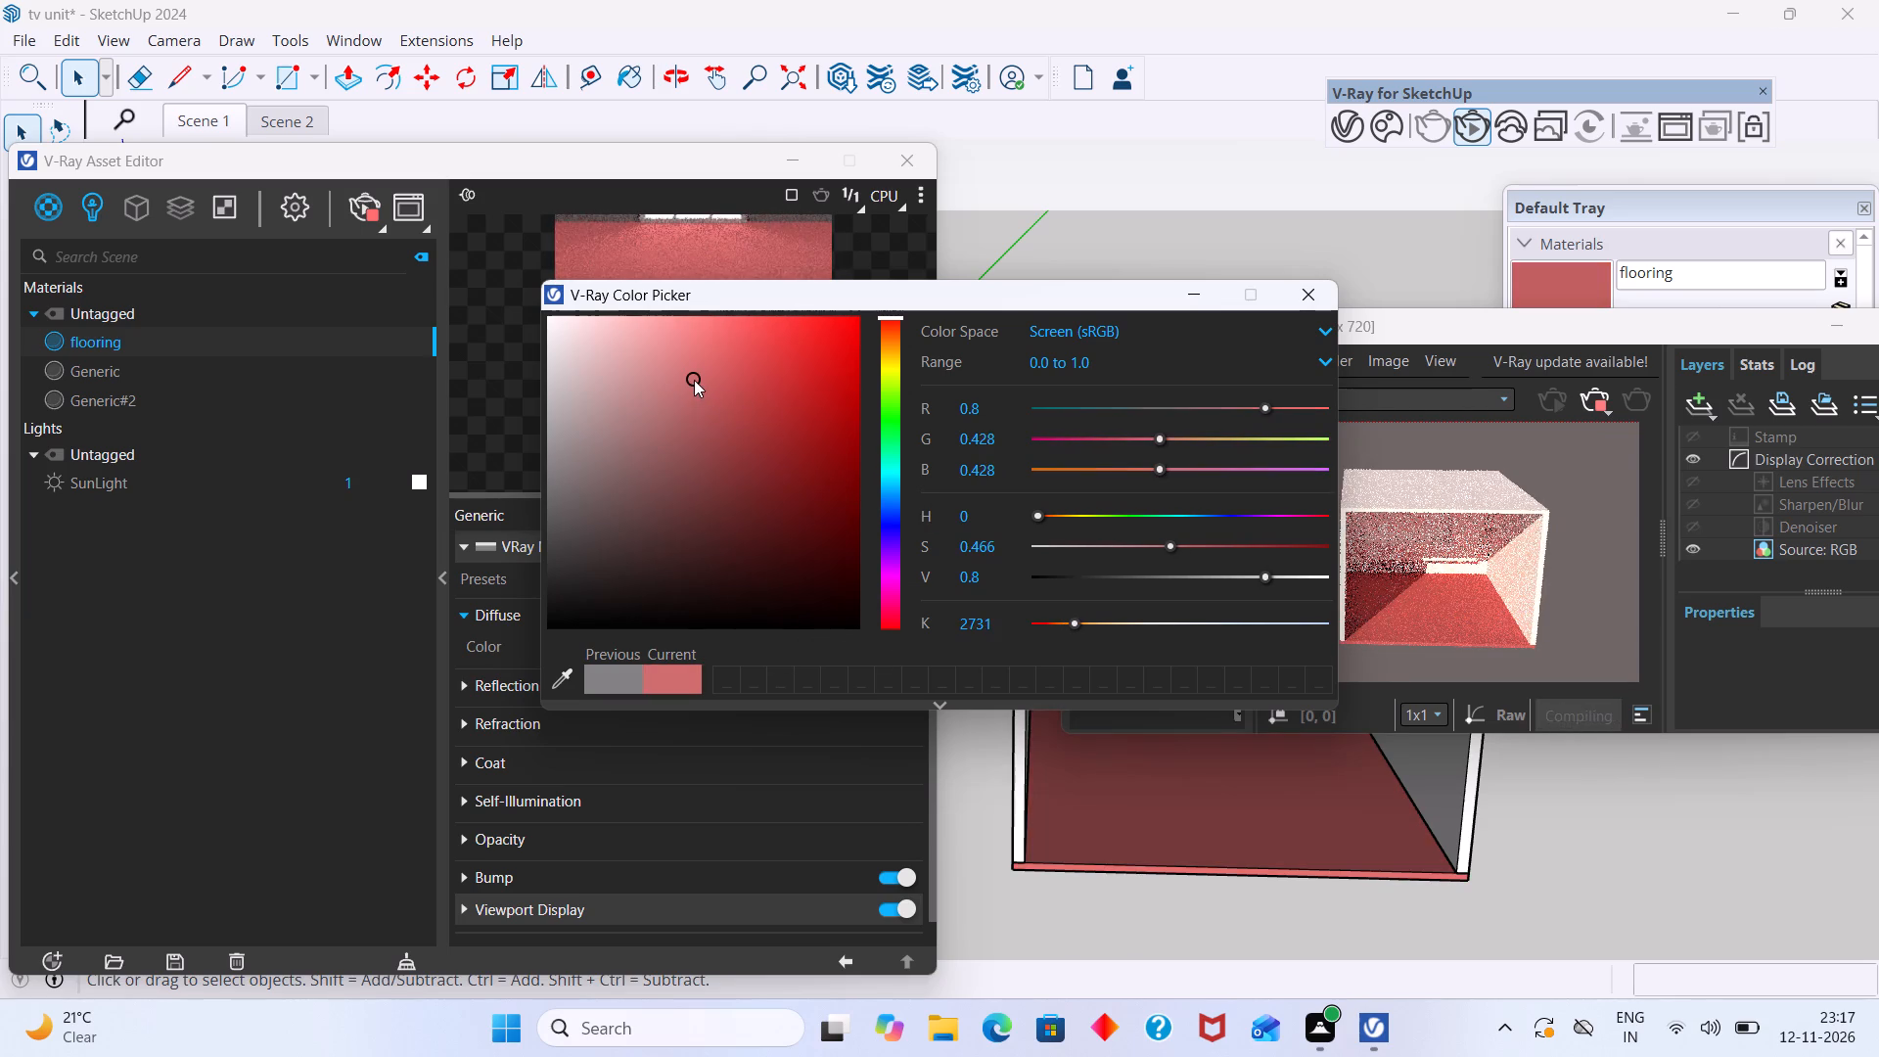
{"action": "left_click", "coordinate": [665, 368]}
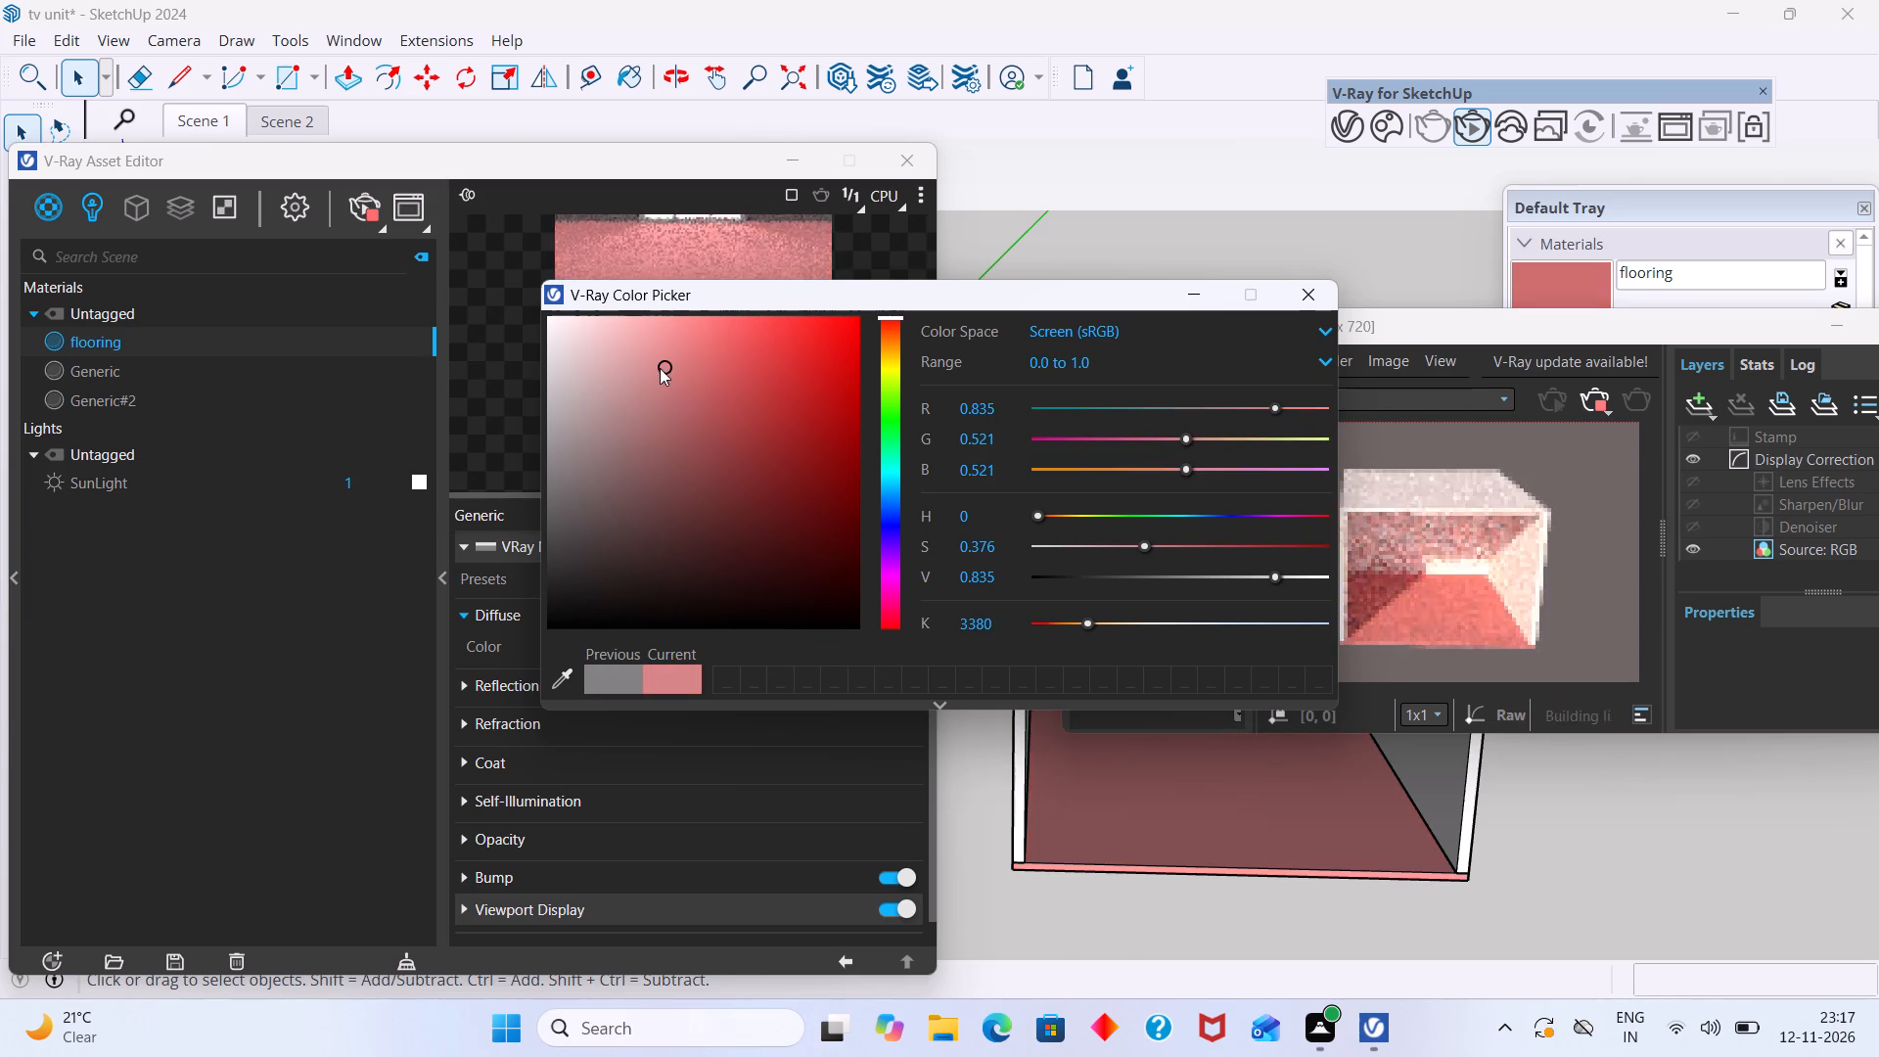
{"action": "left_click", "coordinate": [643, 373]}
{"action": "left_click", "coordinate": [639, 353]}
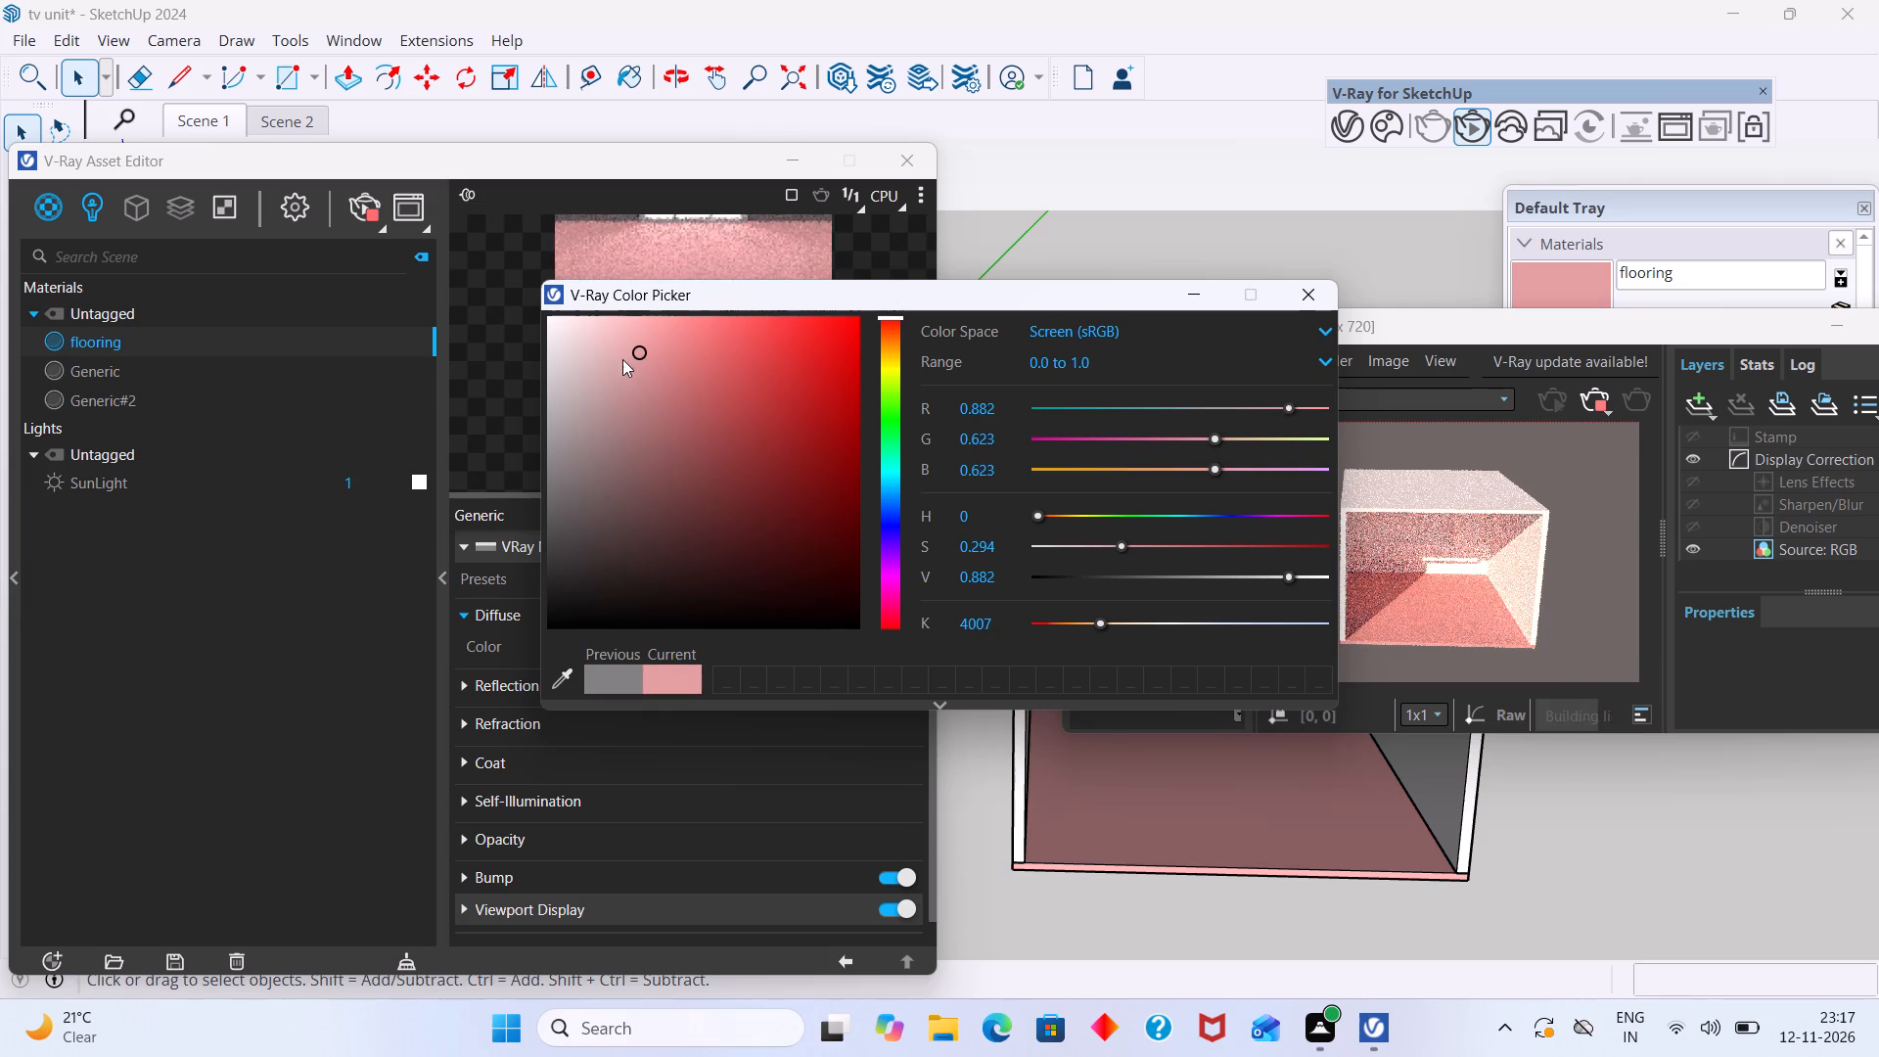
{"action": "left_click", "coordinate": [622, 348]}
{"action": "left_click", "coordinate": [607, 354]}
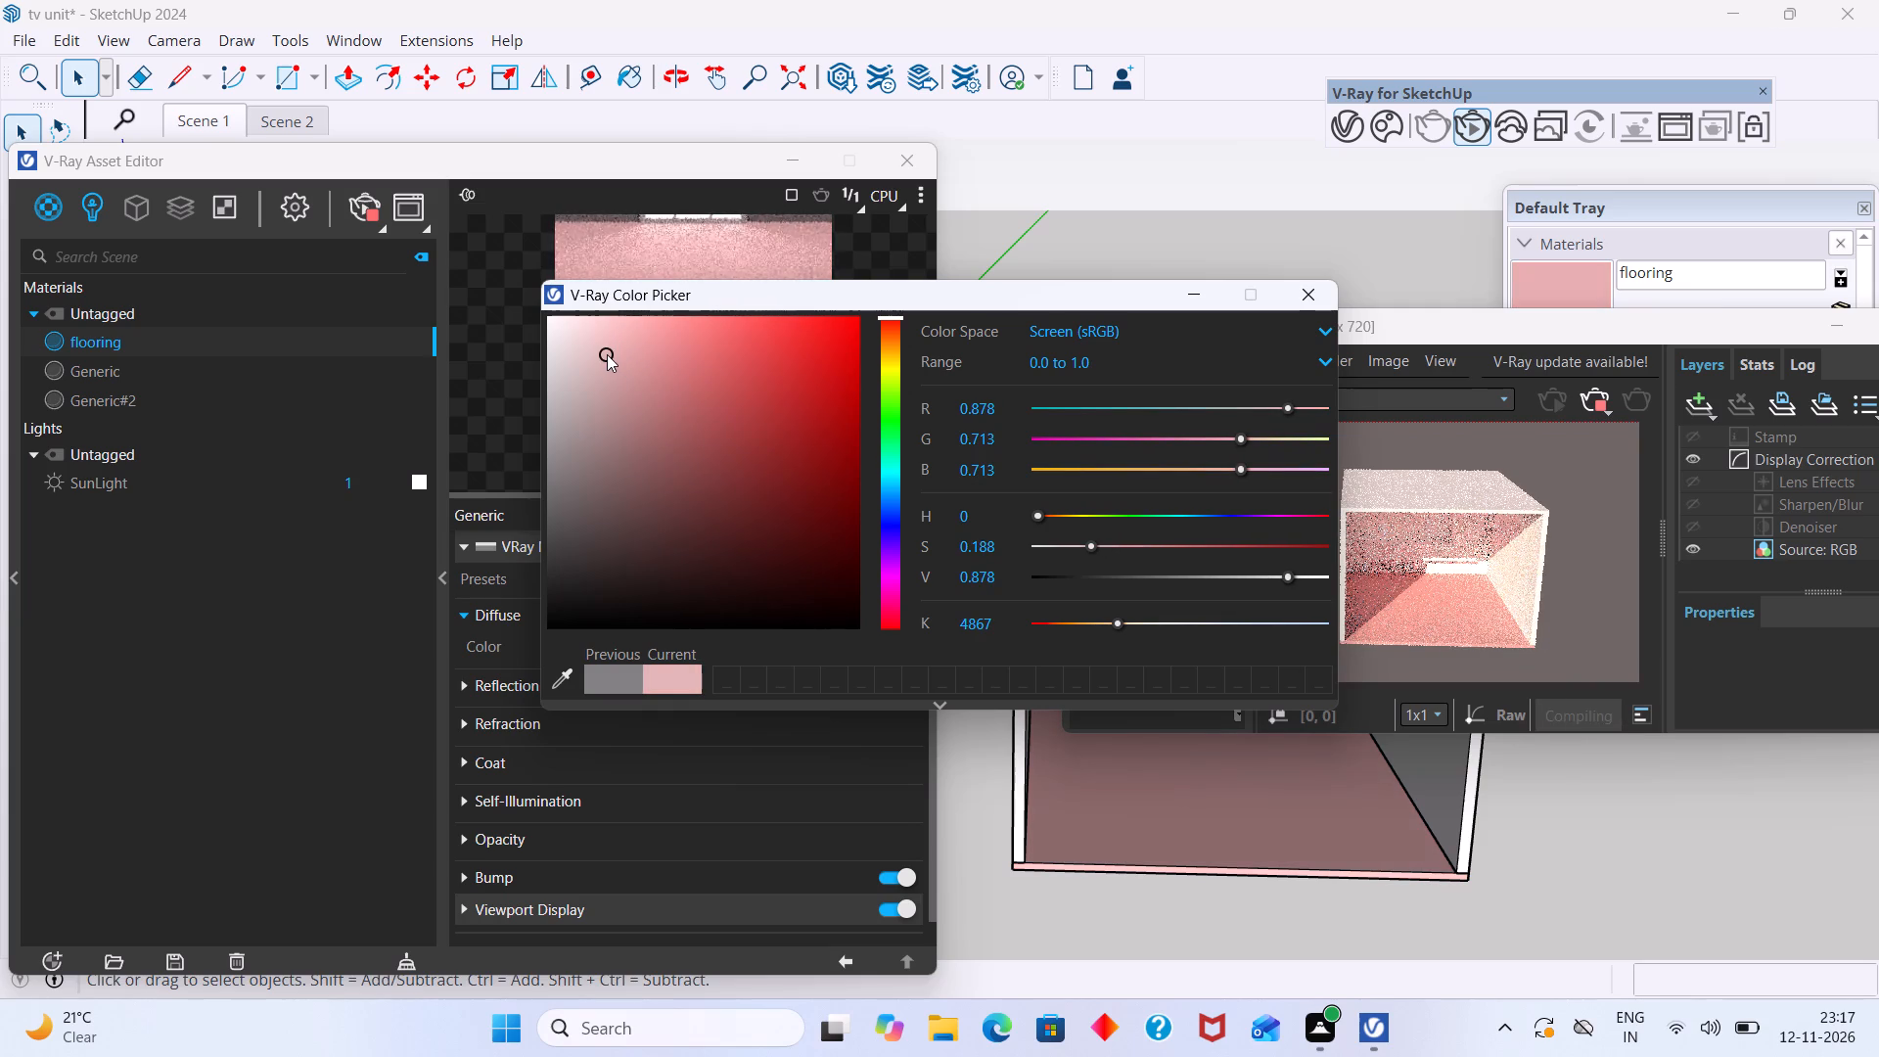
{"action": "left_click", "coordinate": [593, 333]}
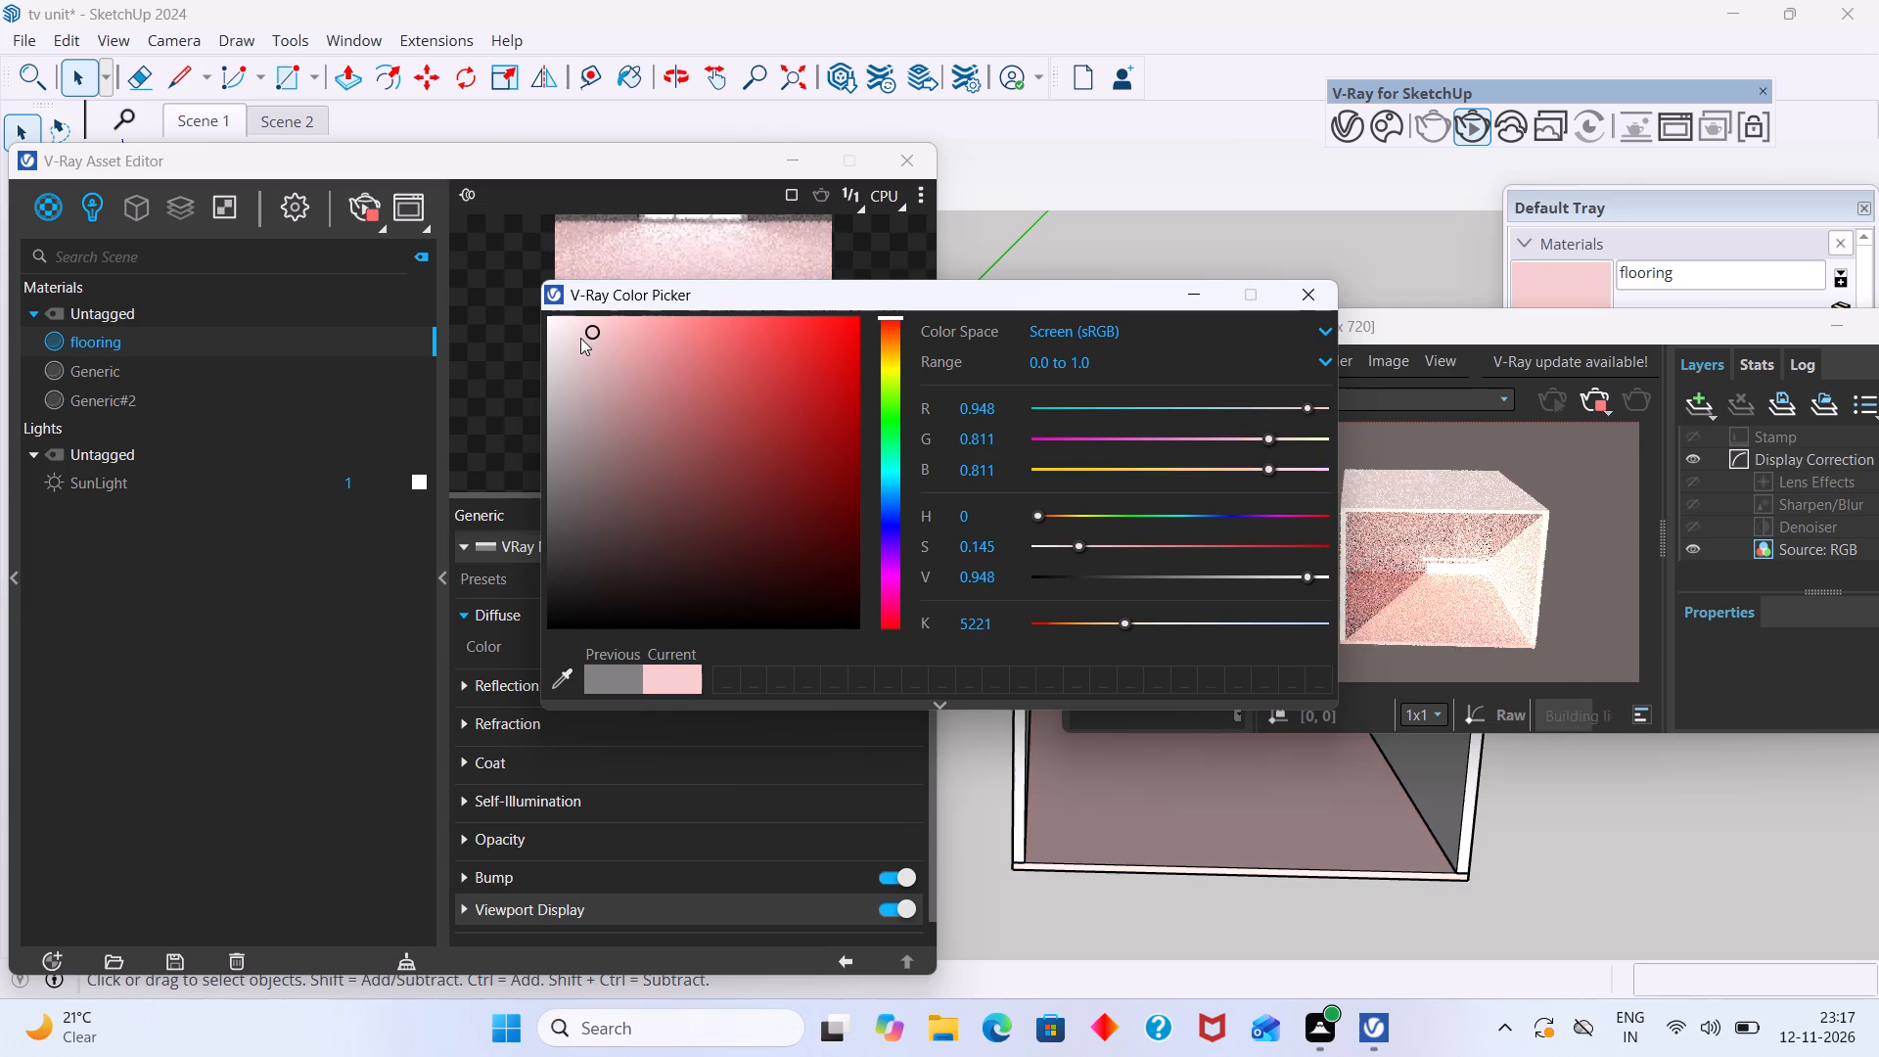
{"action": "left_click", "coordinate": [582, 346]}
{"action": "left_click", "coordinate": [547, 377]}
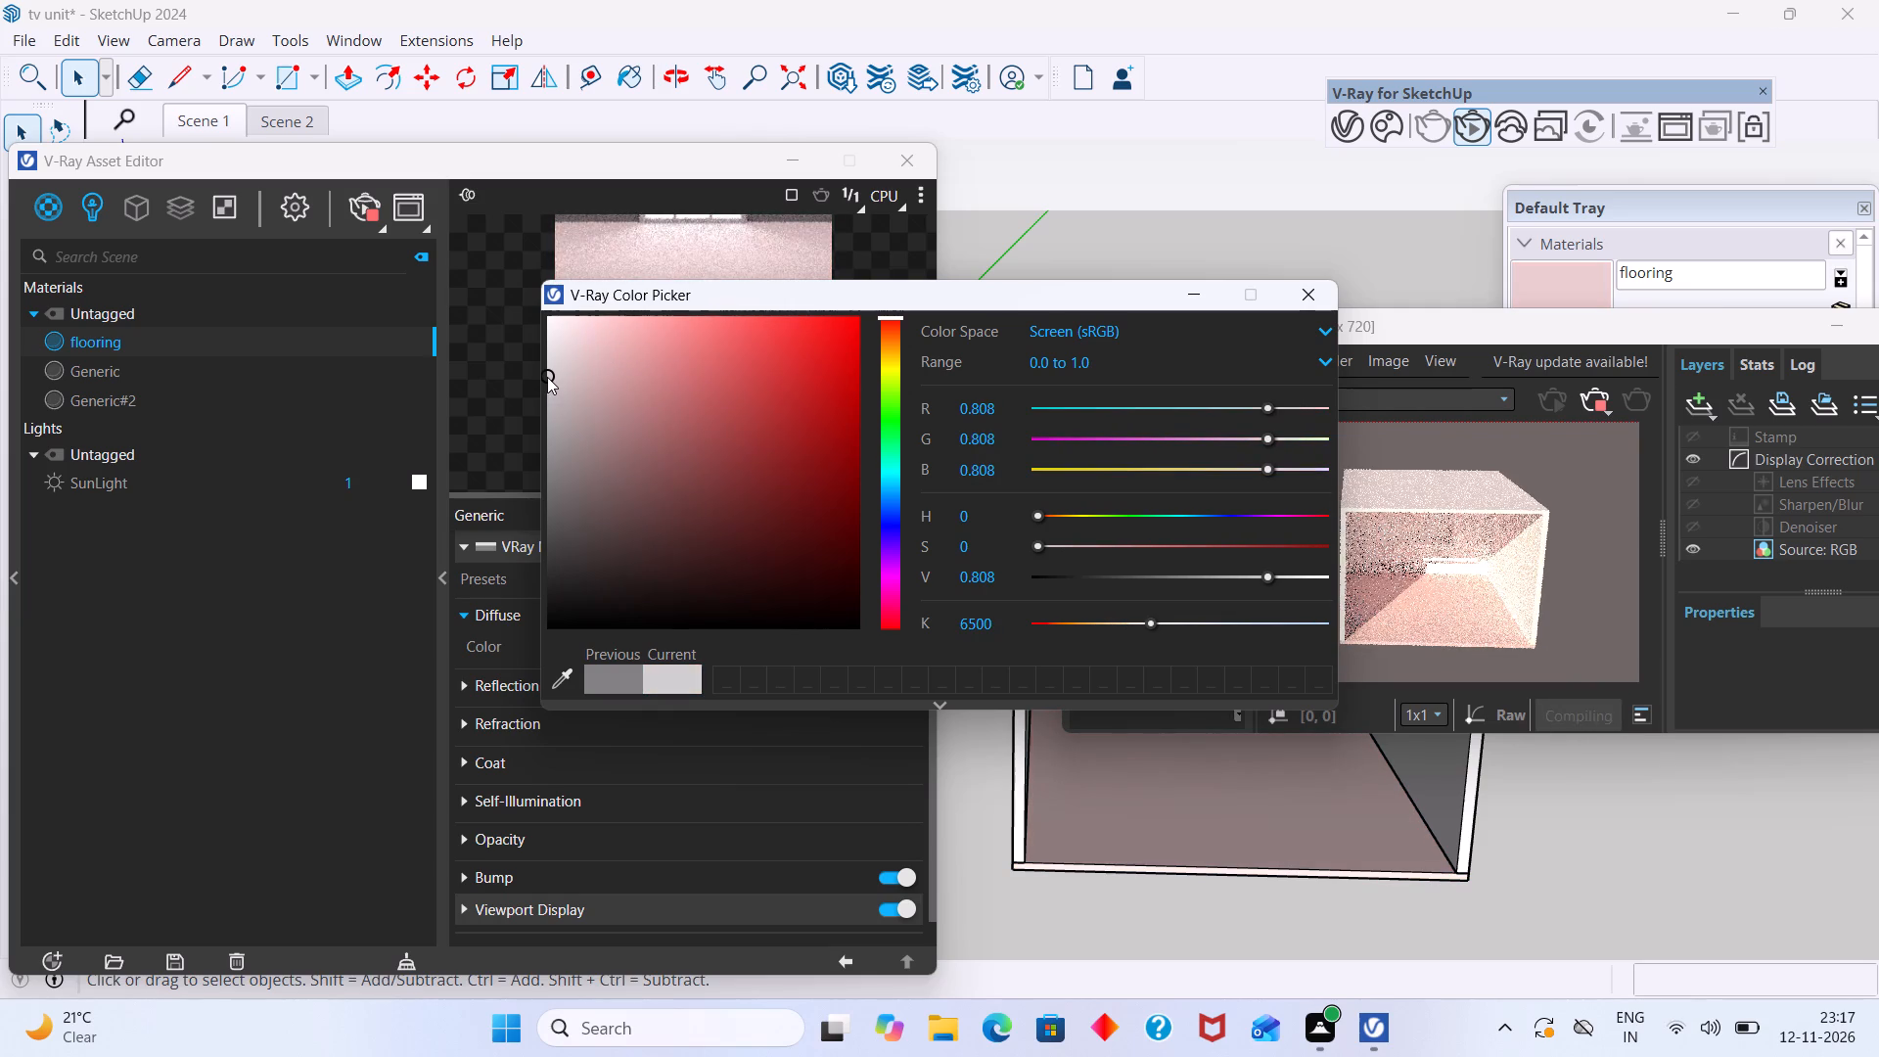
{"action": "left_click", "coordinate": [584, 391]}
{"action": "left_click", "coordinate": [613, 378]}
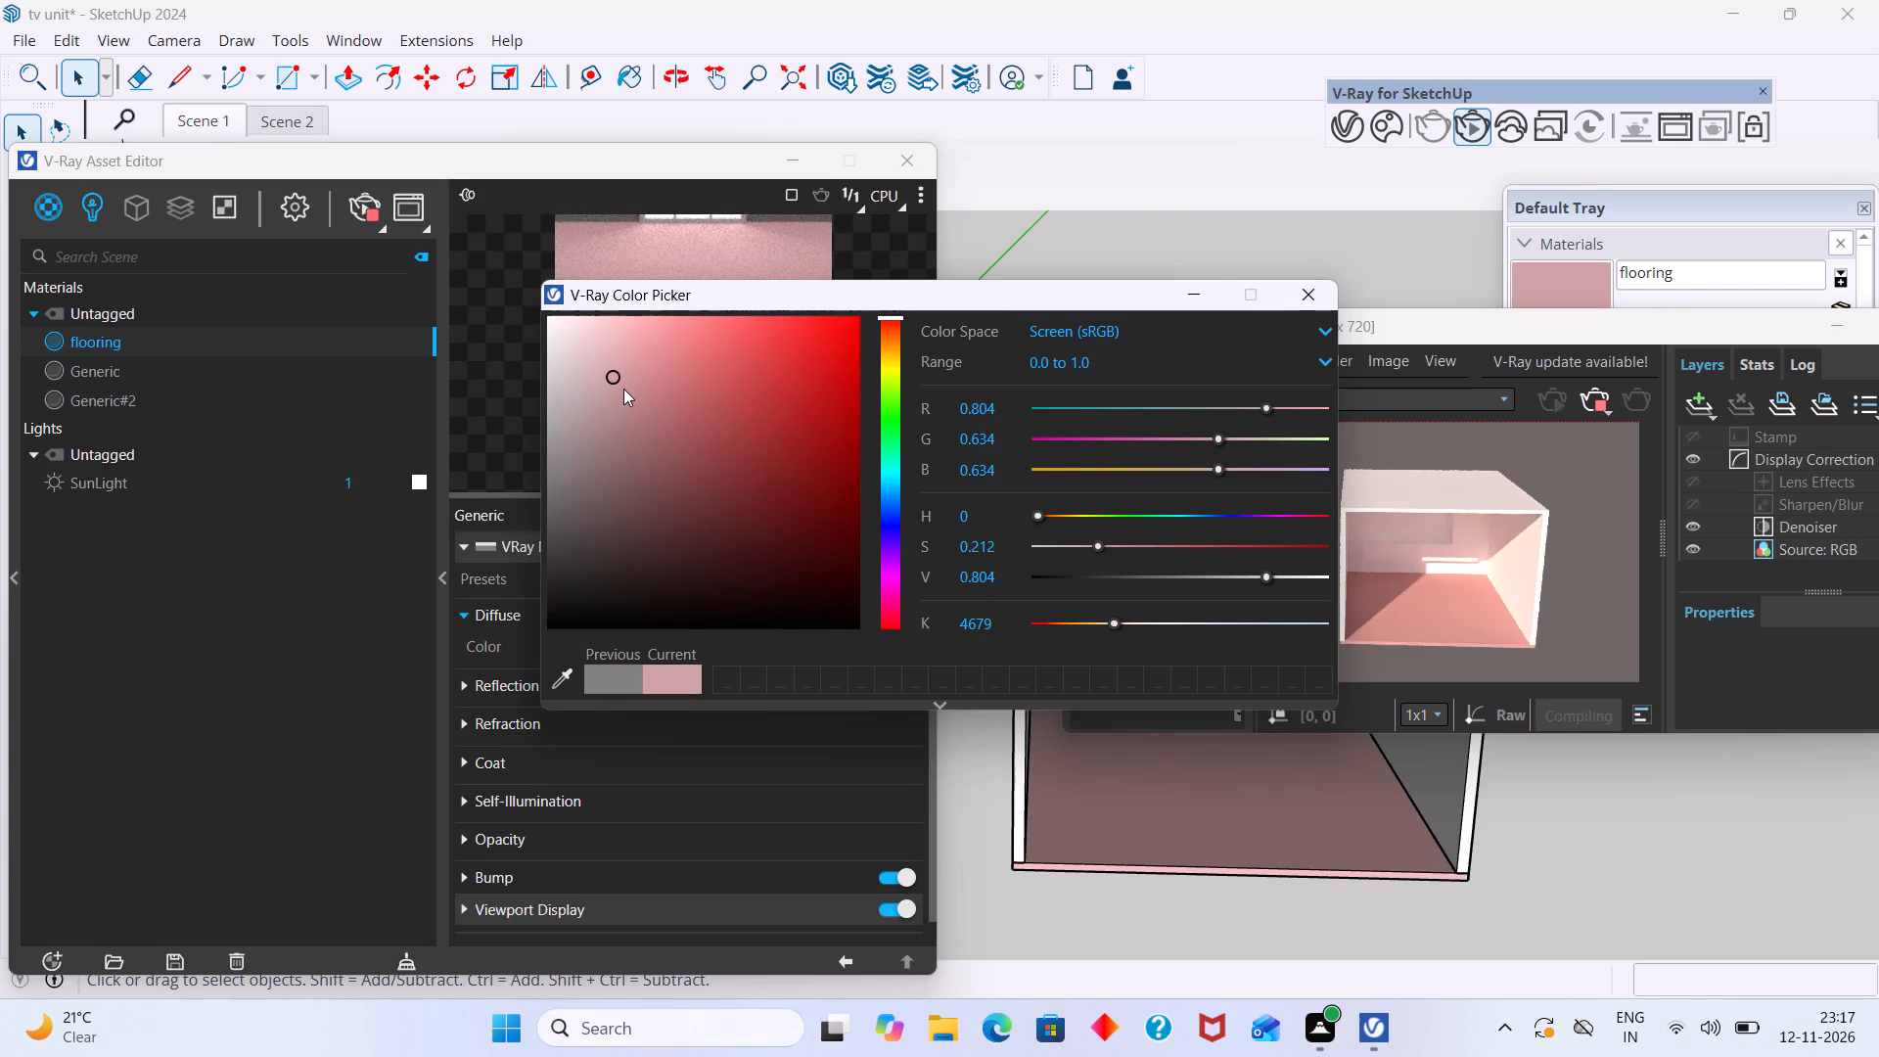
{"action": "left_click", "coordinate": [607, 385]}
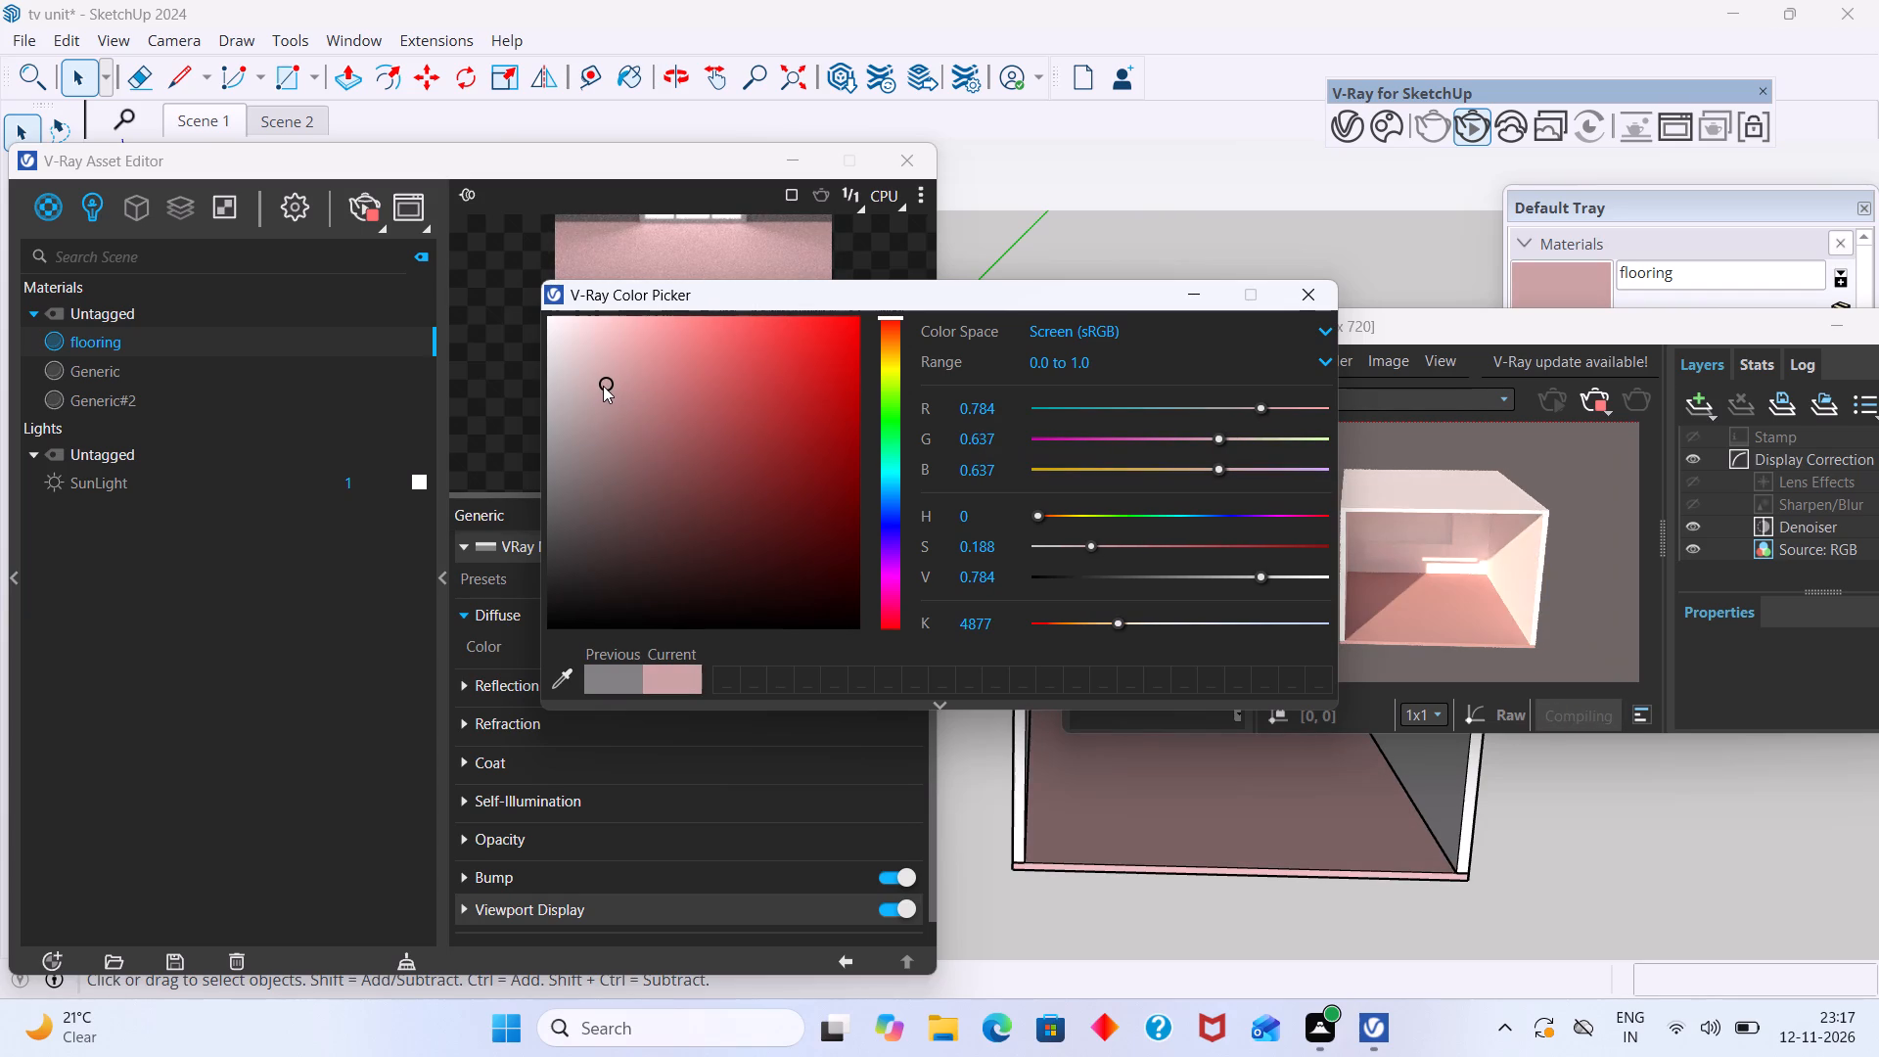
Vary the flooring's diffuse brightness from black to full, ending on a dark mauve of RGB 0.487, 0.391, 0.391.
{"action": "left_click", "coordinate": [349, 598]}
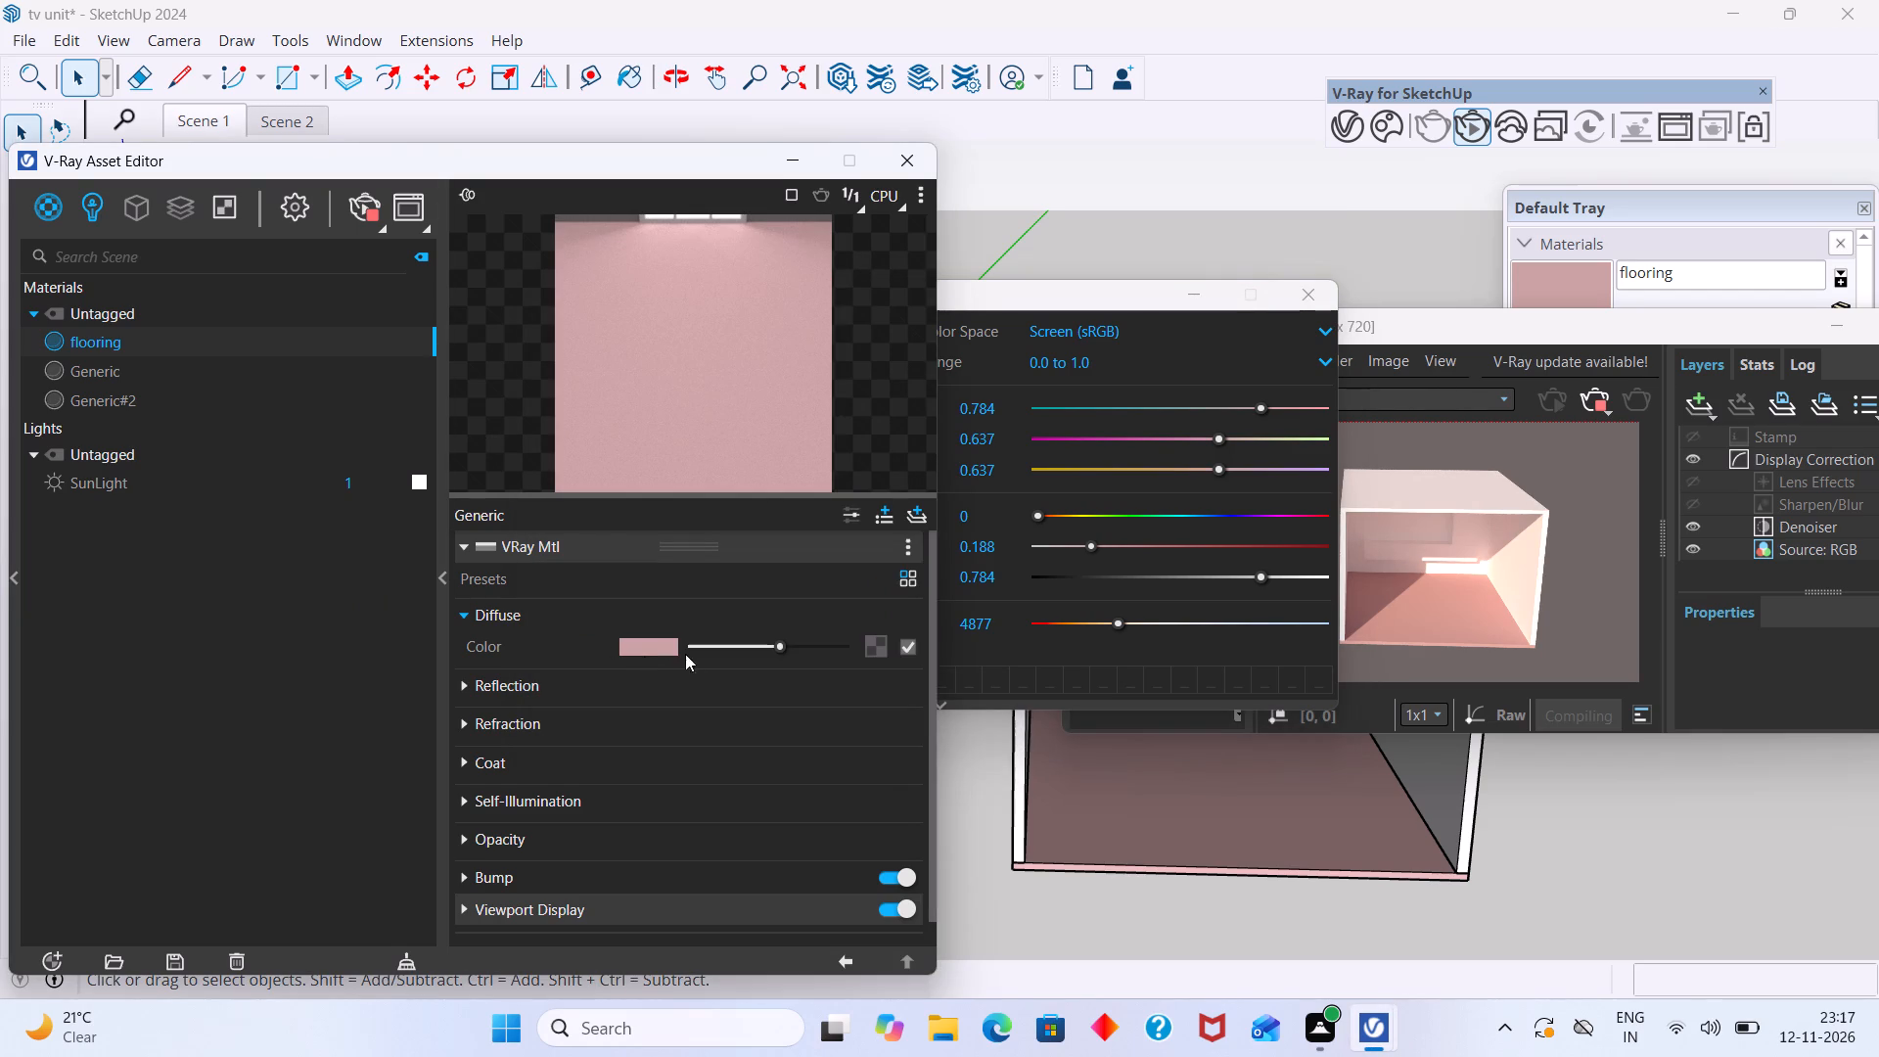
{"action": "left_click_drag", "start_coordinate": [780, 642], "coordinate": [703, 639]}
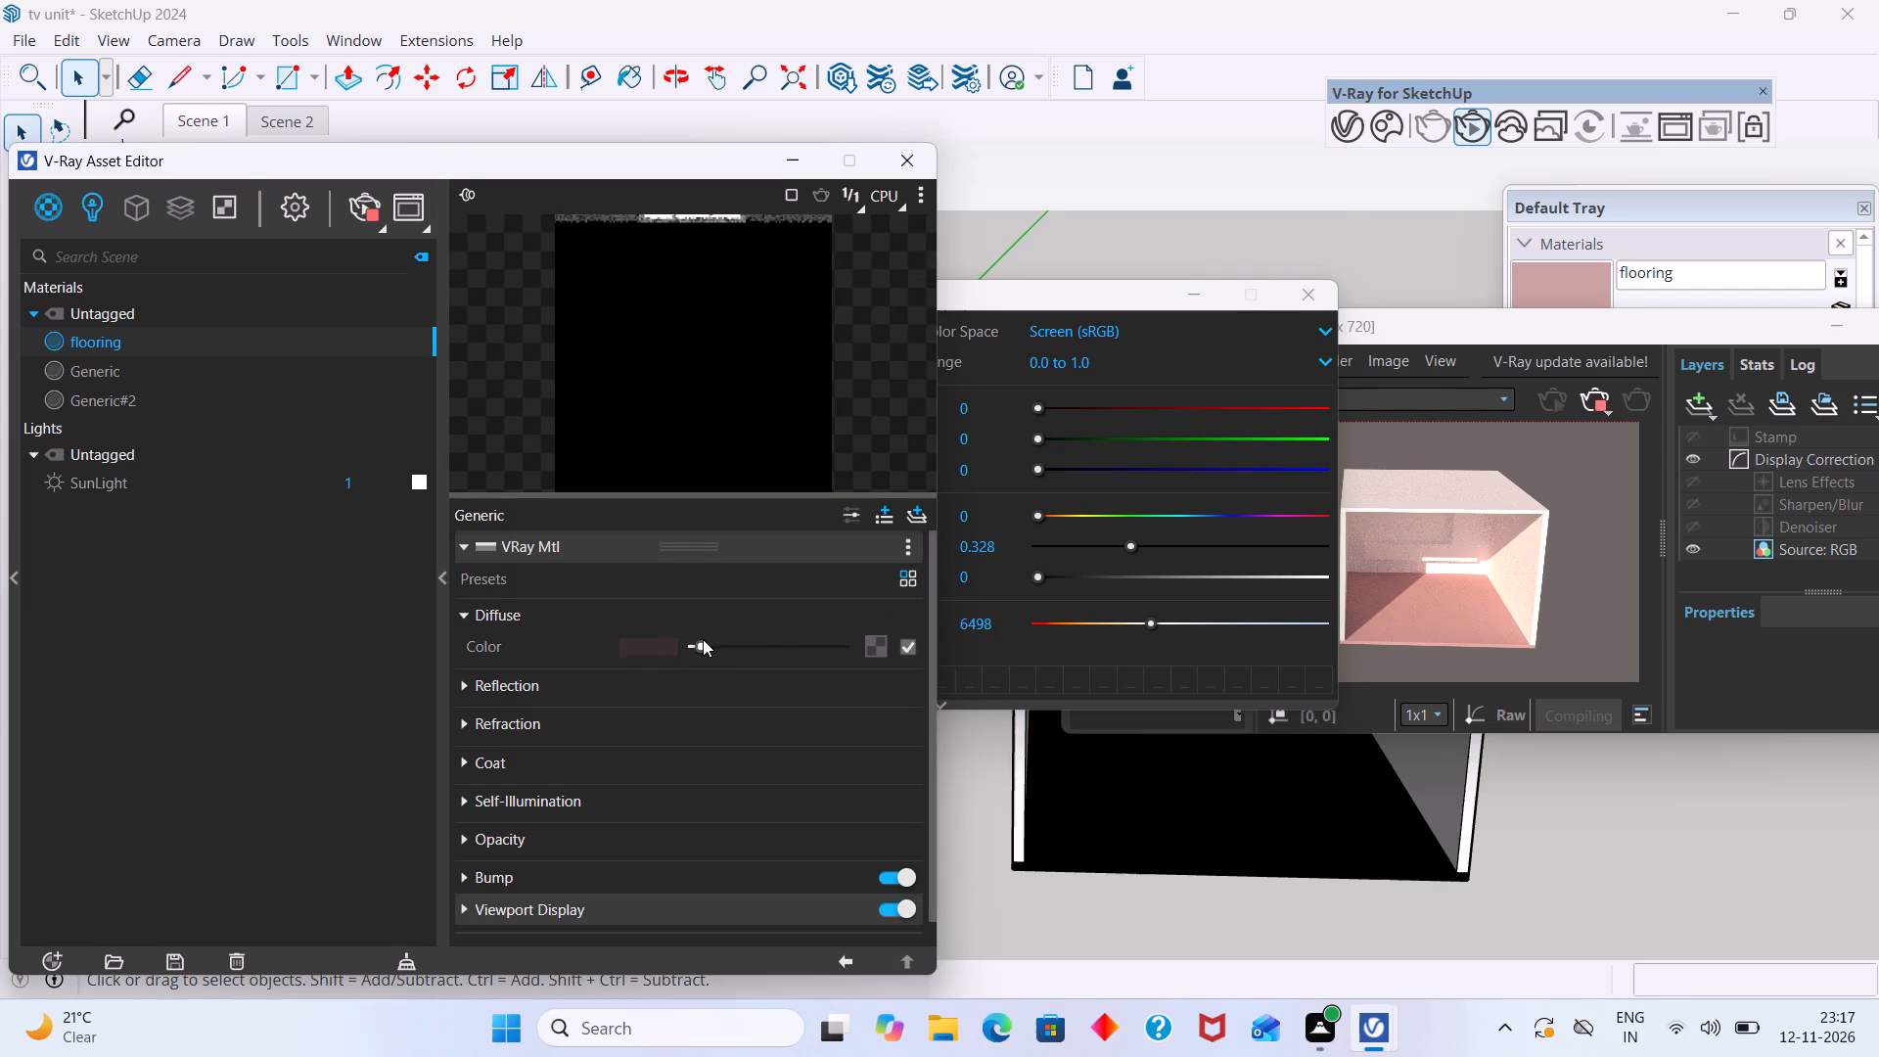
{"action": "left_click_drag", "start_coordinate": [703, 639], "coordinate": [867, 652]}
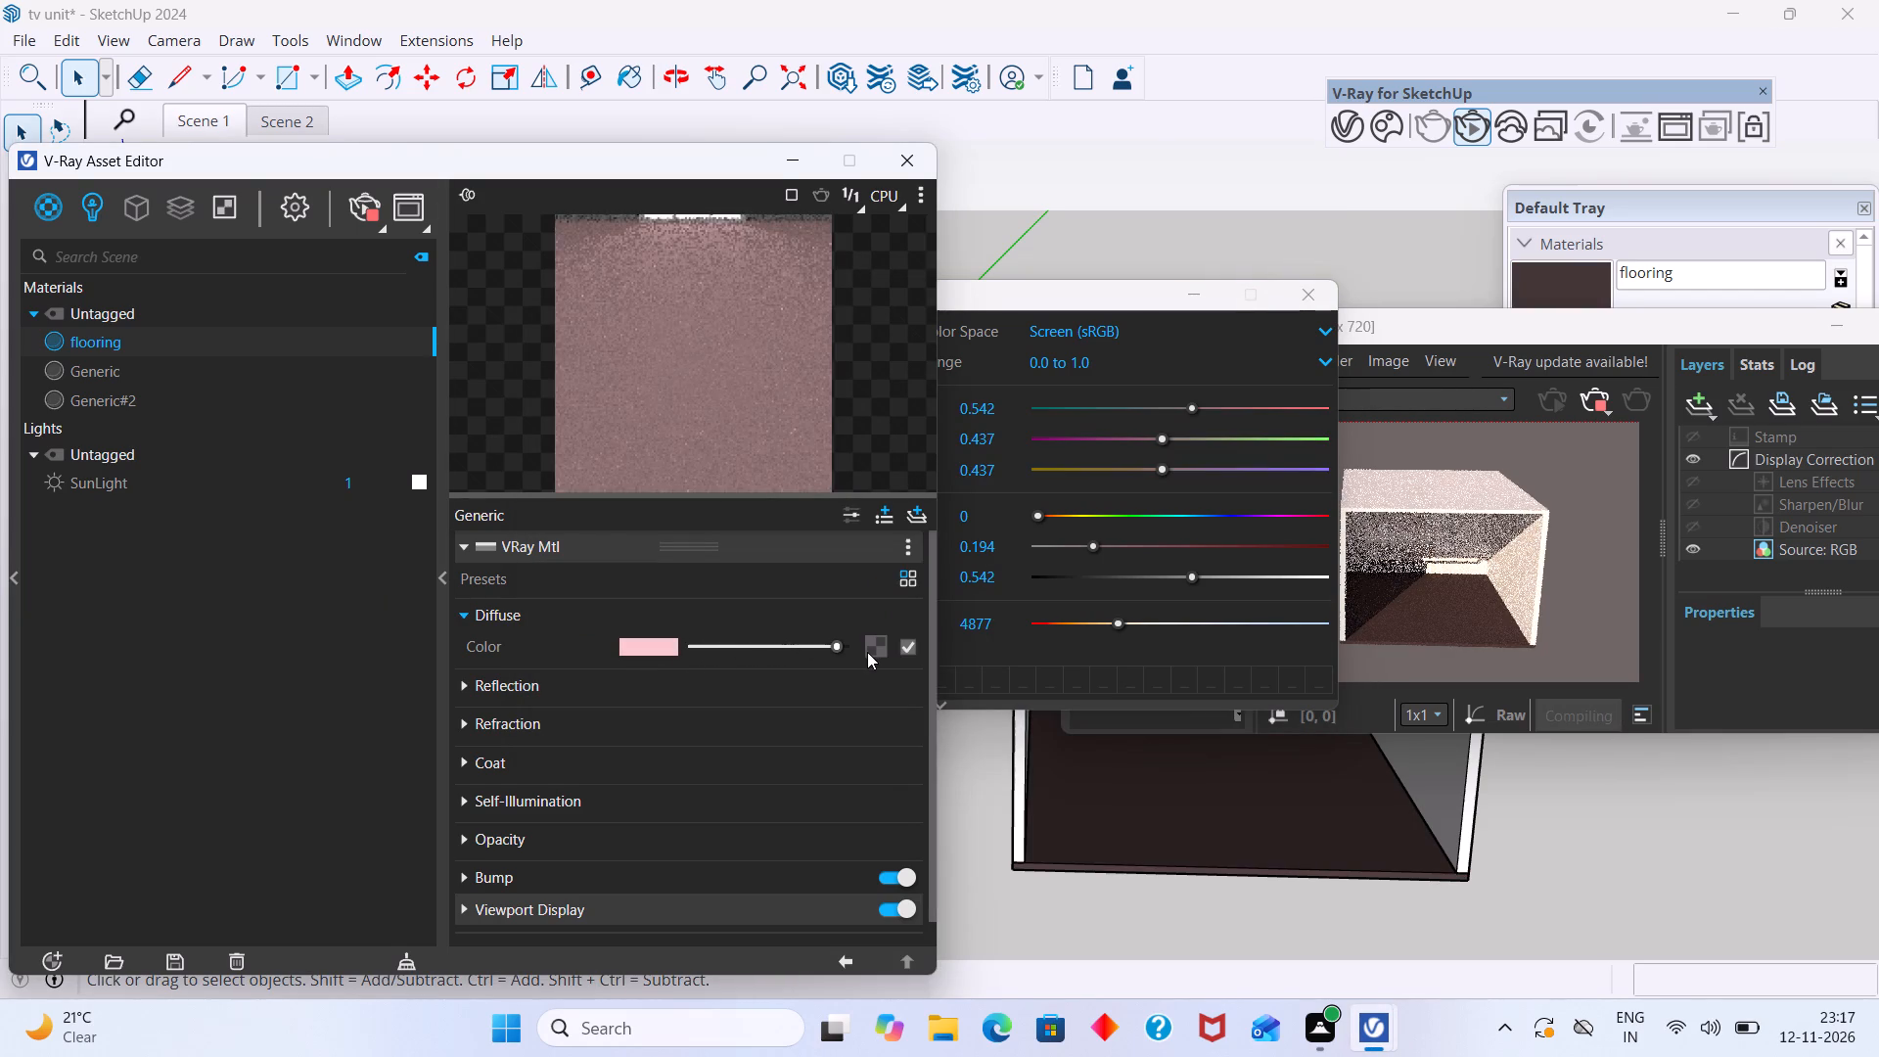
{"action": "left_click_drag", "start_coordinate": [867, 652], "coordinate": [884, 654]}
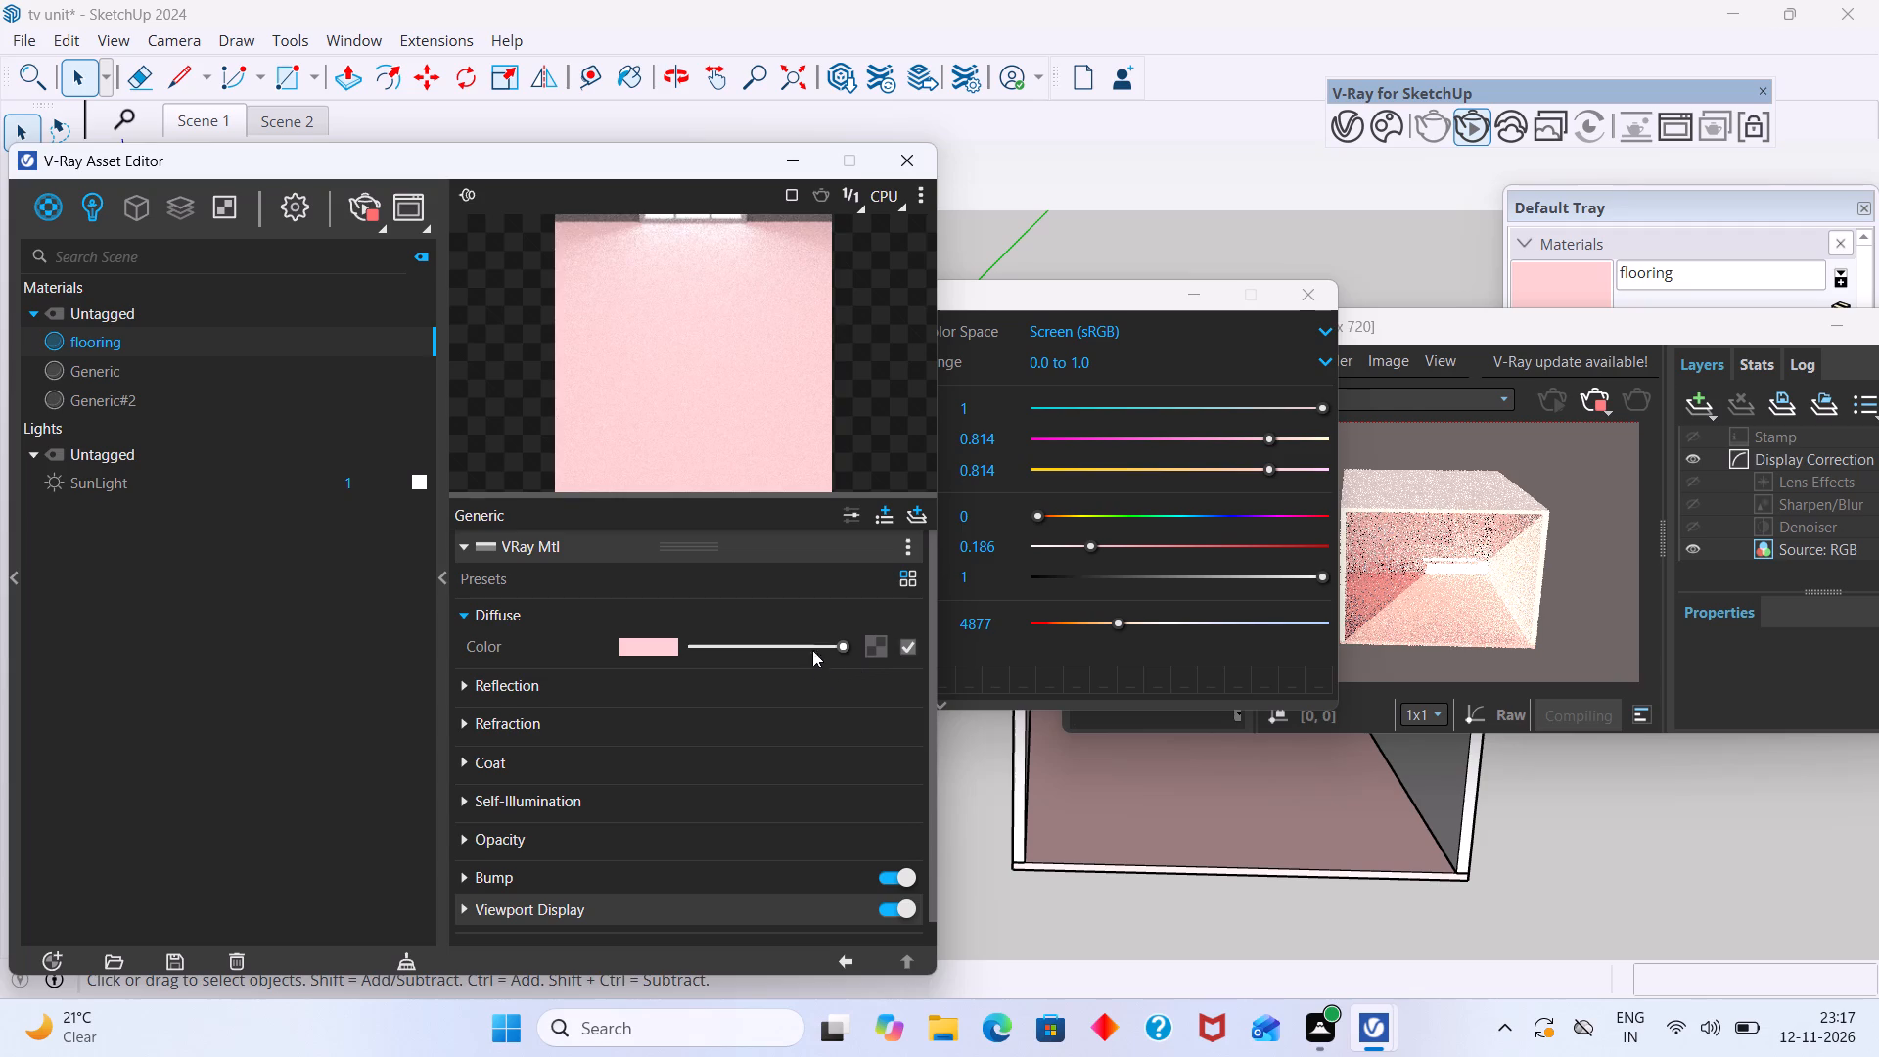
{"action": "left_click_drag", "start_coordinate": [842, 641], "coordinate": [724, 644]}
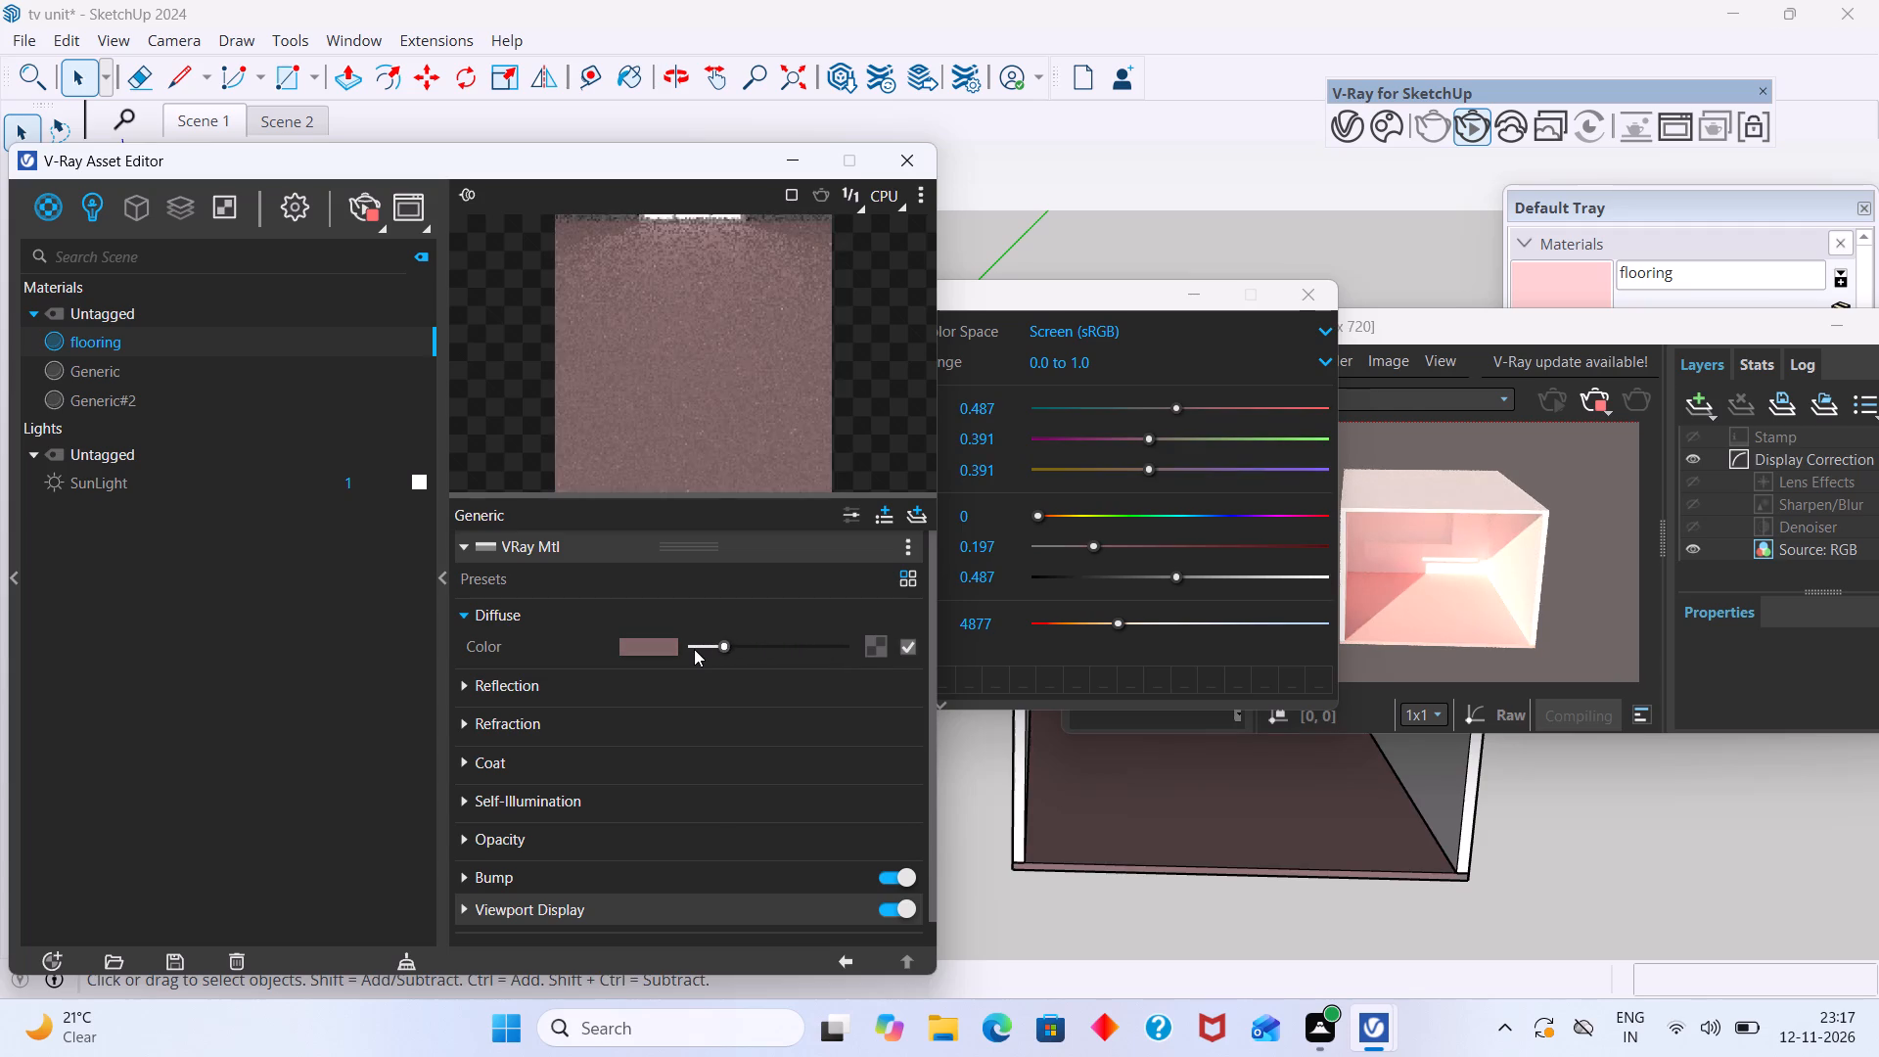
Lighten the flooring material's diffuse colour to a pale pink with RGB 0.87, 0.764, 0.764.
{"action": "left_click", "coordinate": [879, 649]}
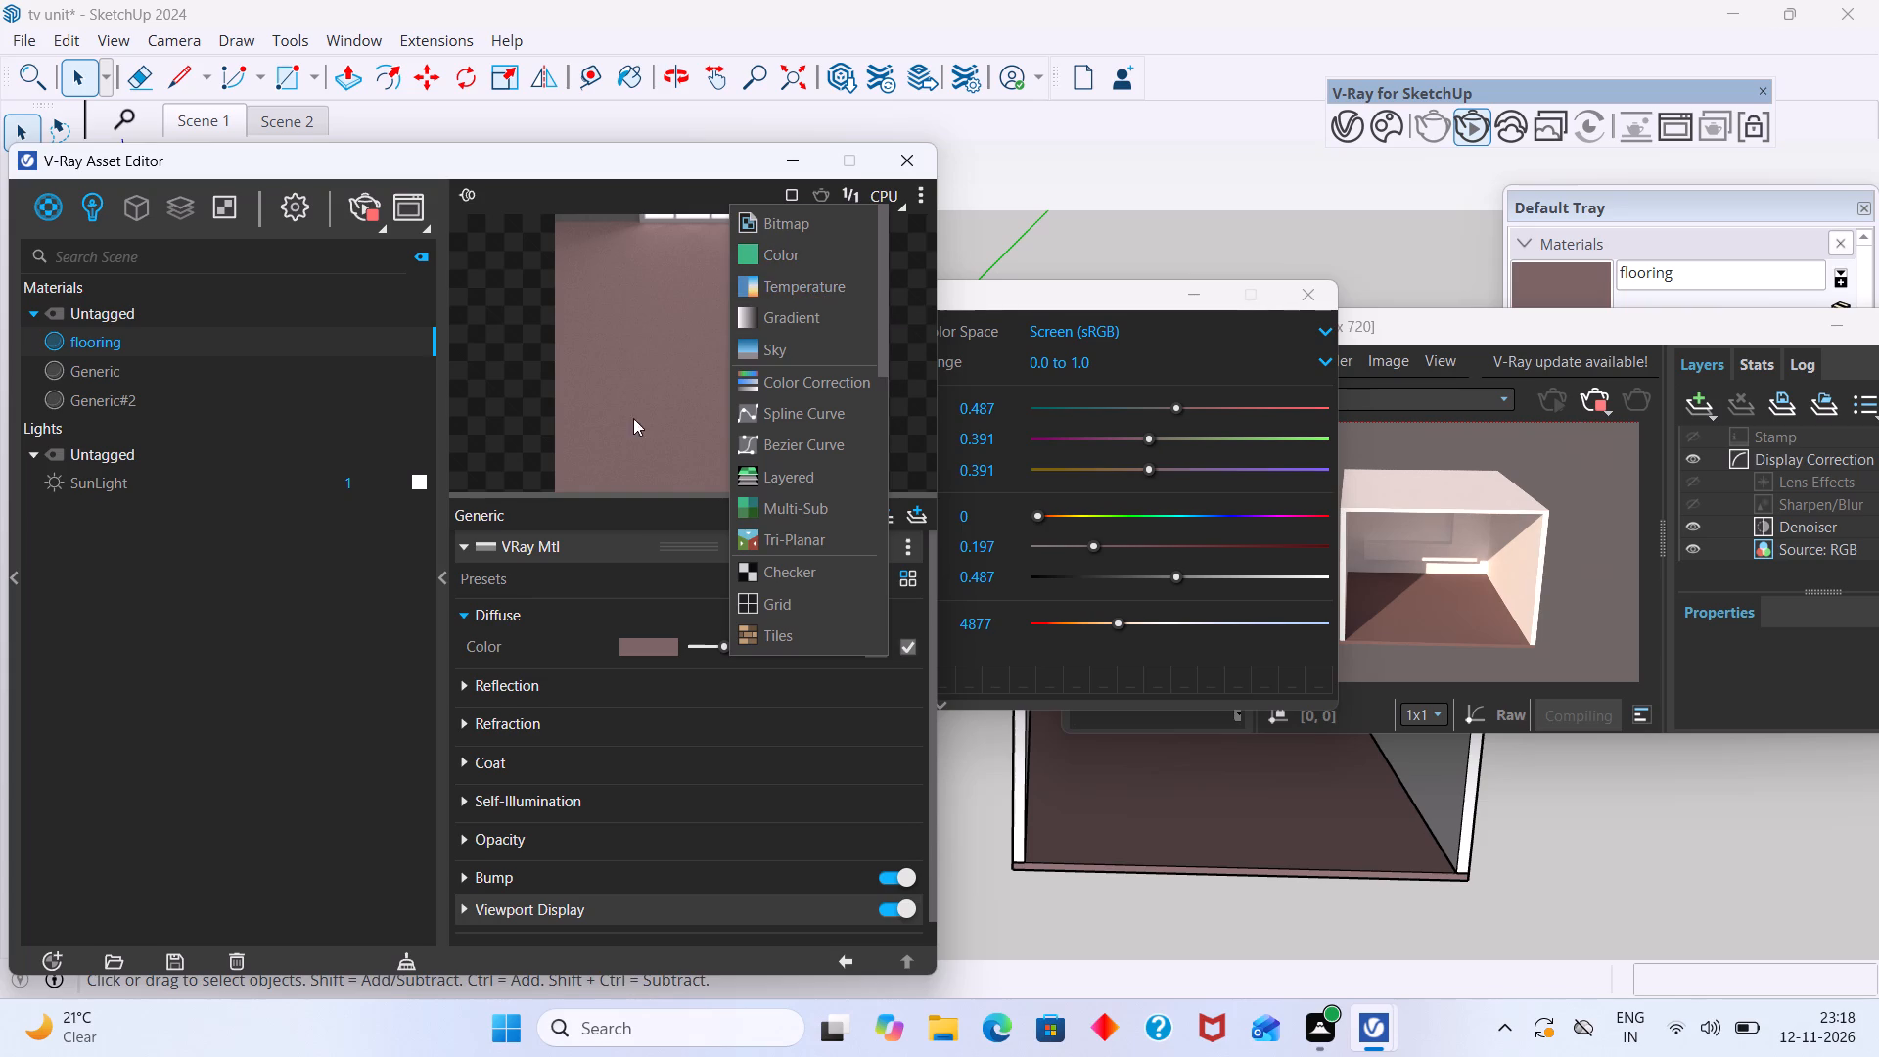
{"action": "left_click", "coordinate": [1053, 249]}
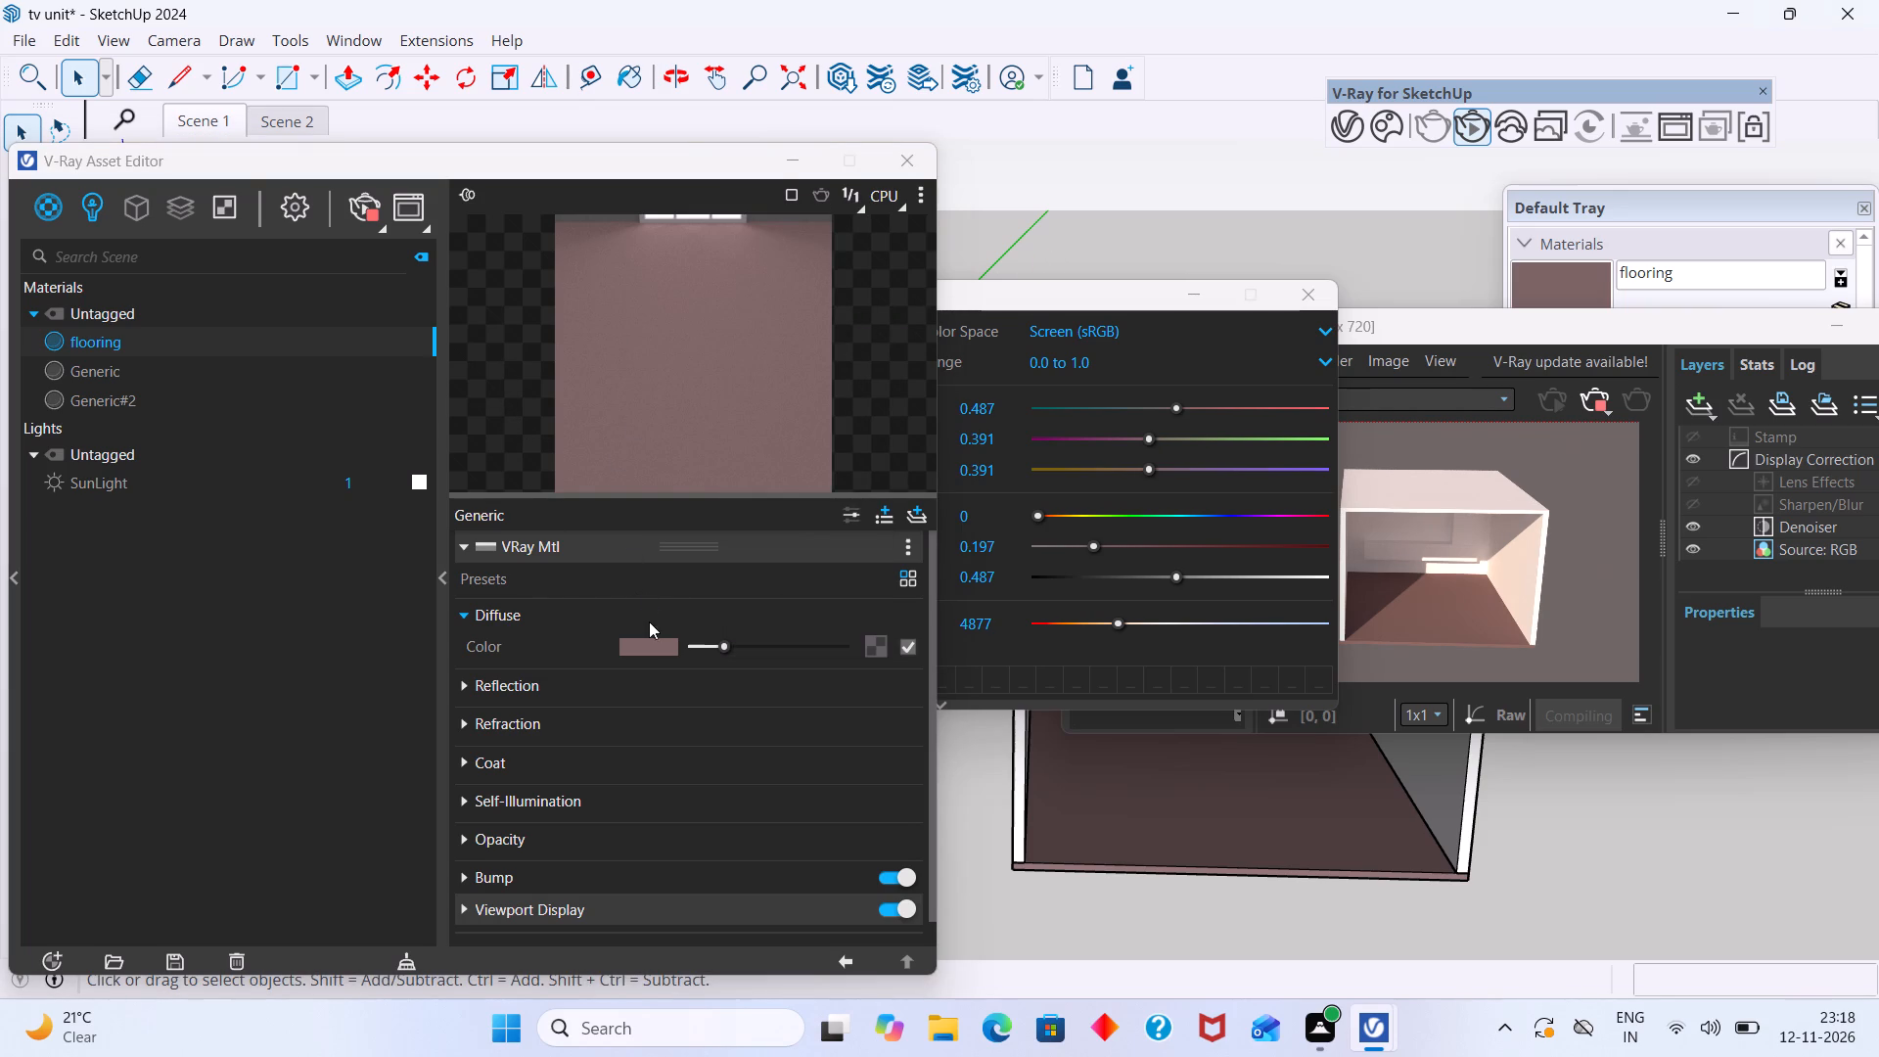
{"action": "left_click", "coordinate": [477, 652]}
{"action": "left_click", "coordinate": [484, 643]}
{"action": "left_click", "coordinate": [624, 654]}
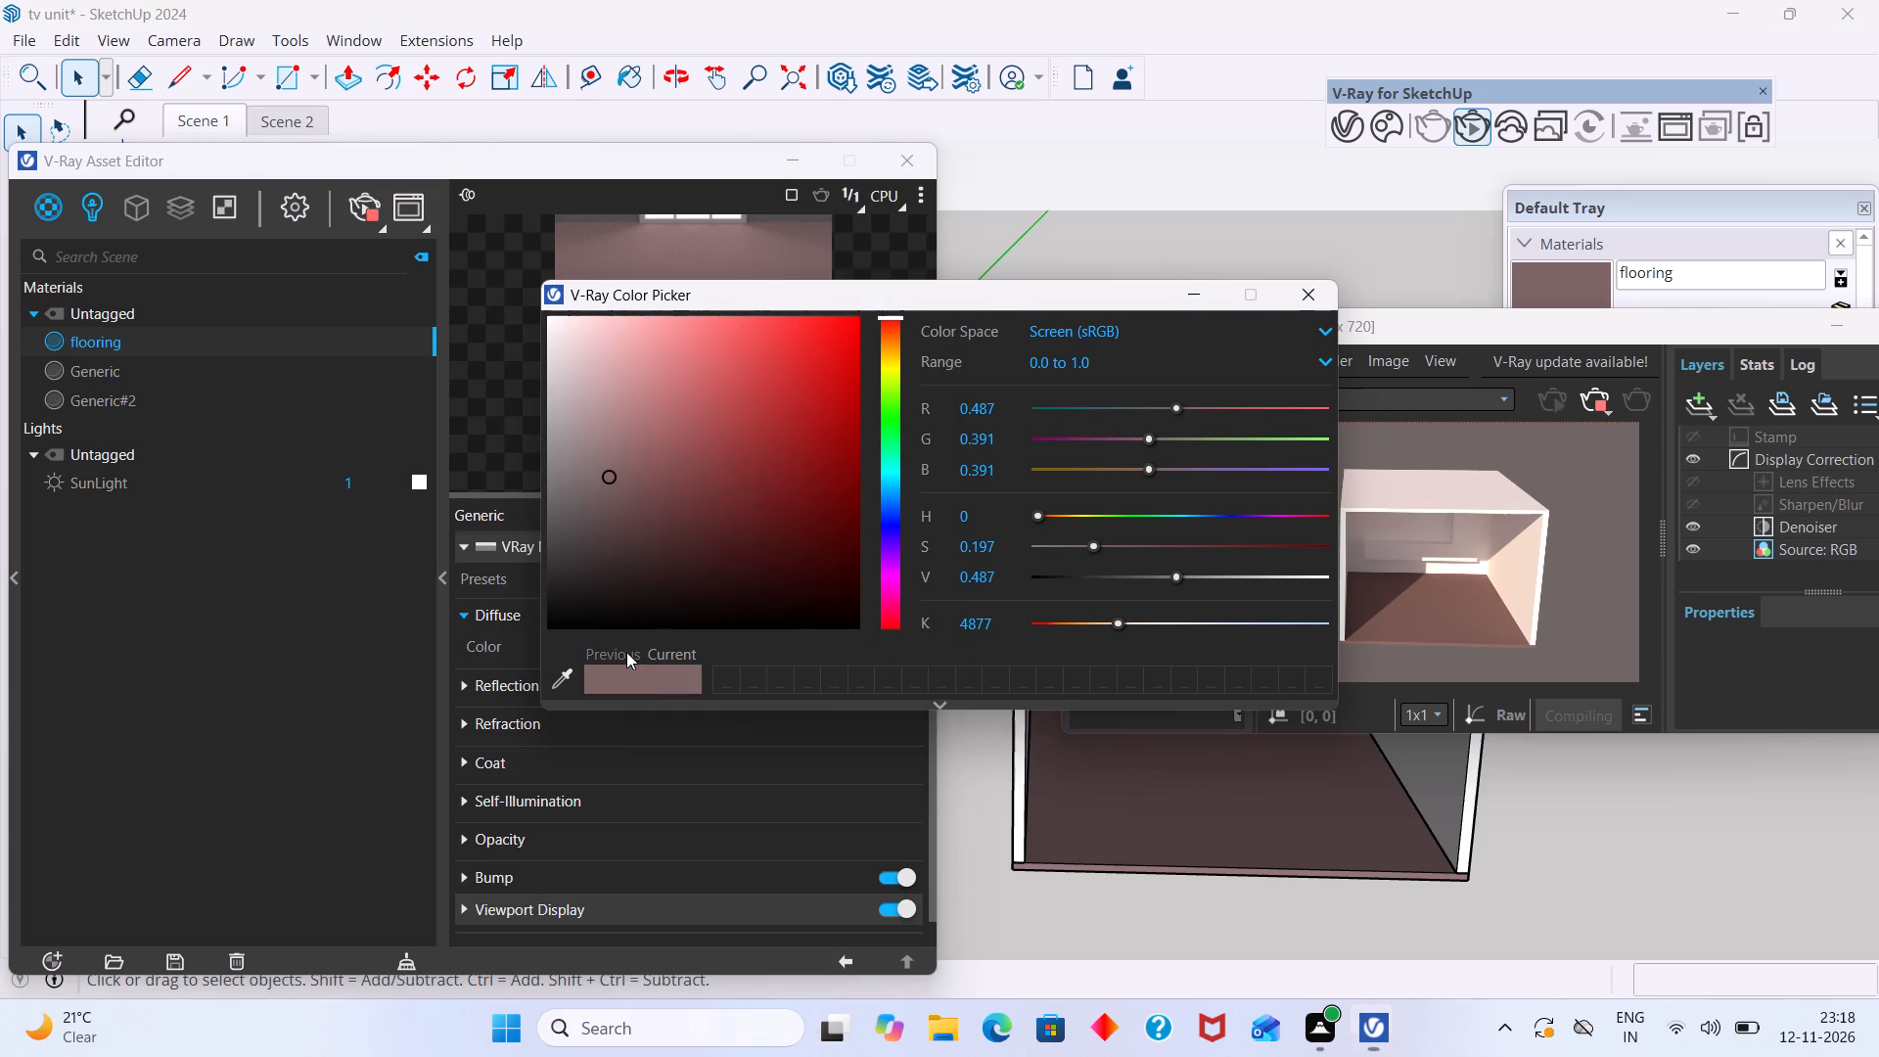
{"action": "left_click", "coordinate": [602, 448]}
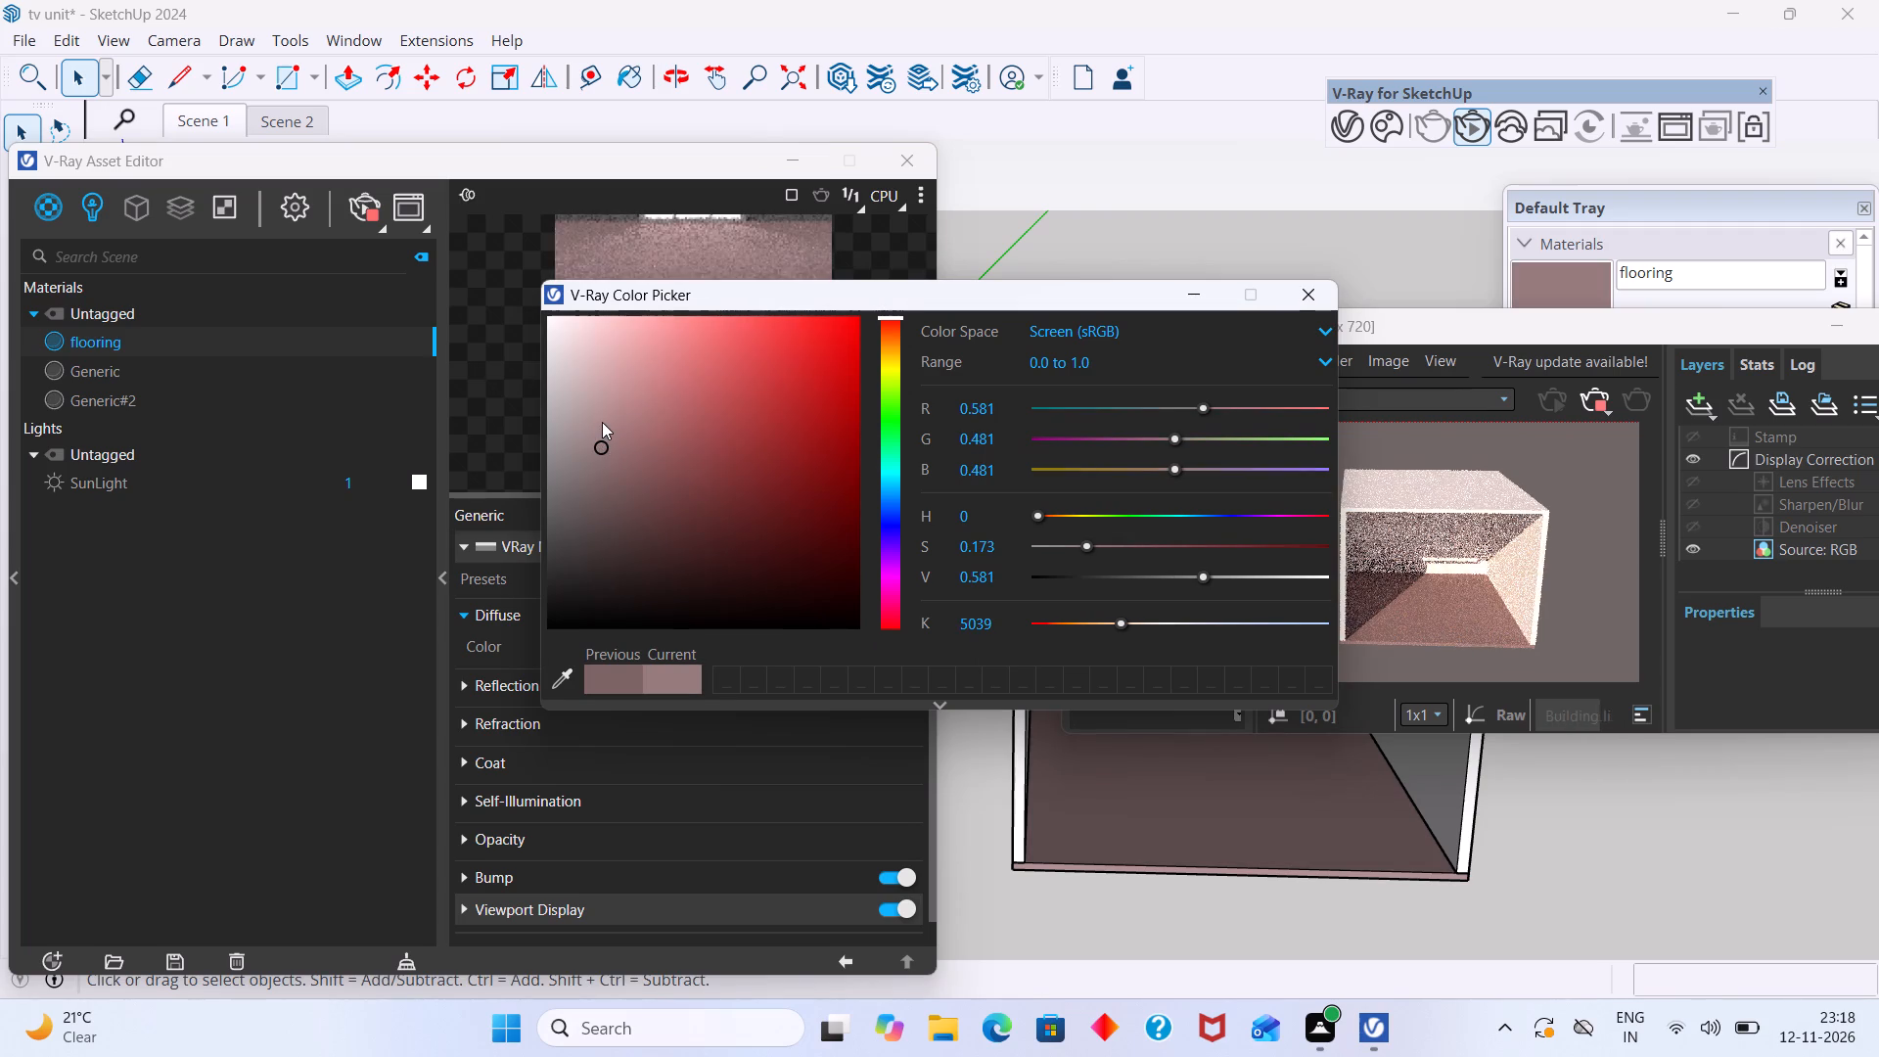
{"action": "left_click", "coordinate": [601, 408]}
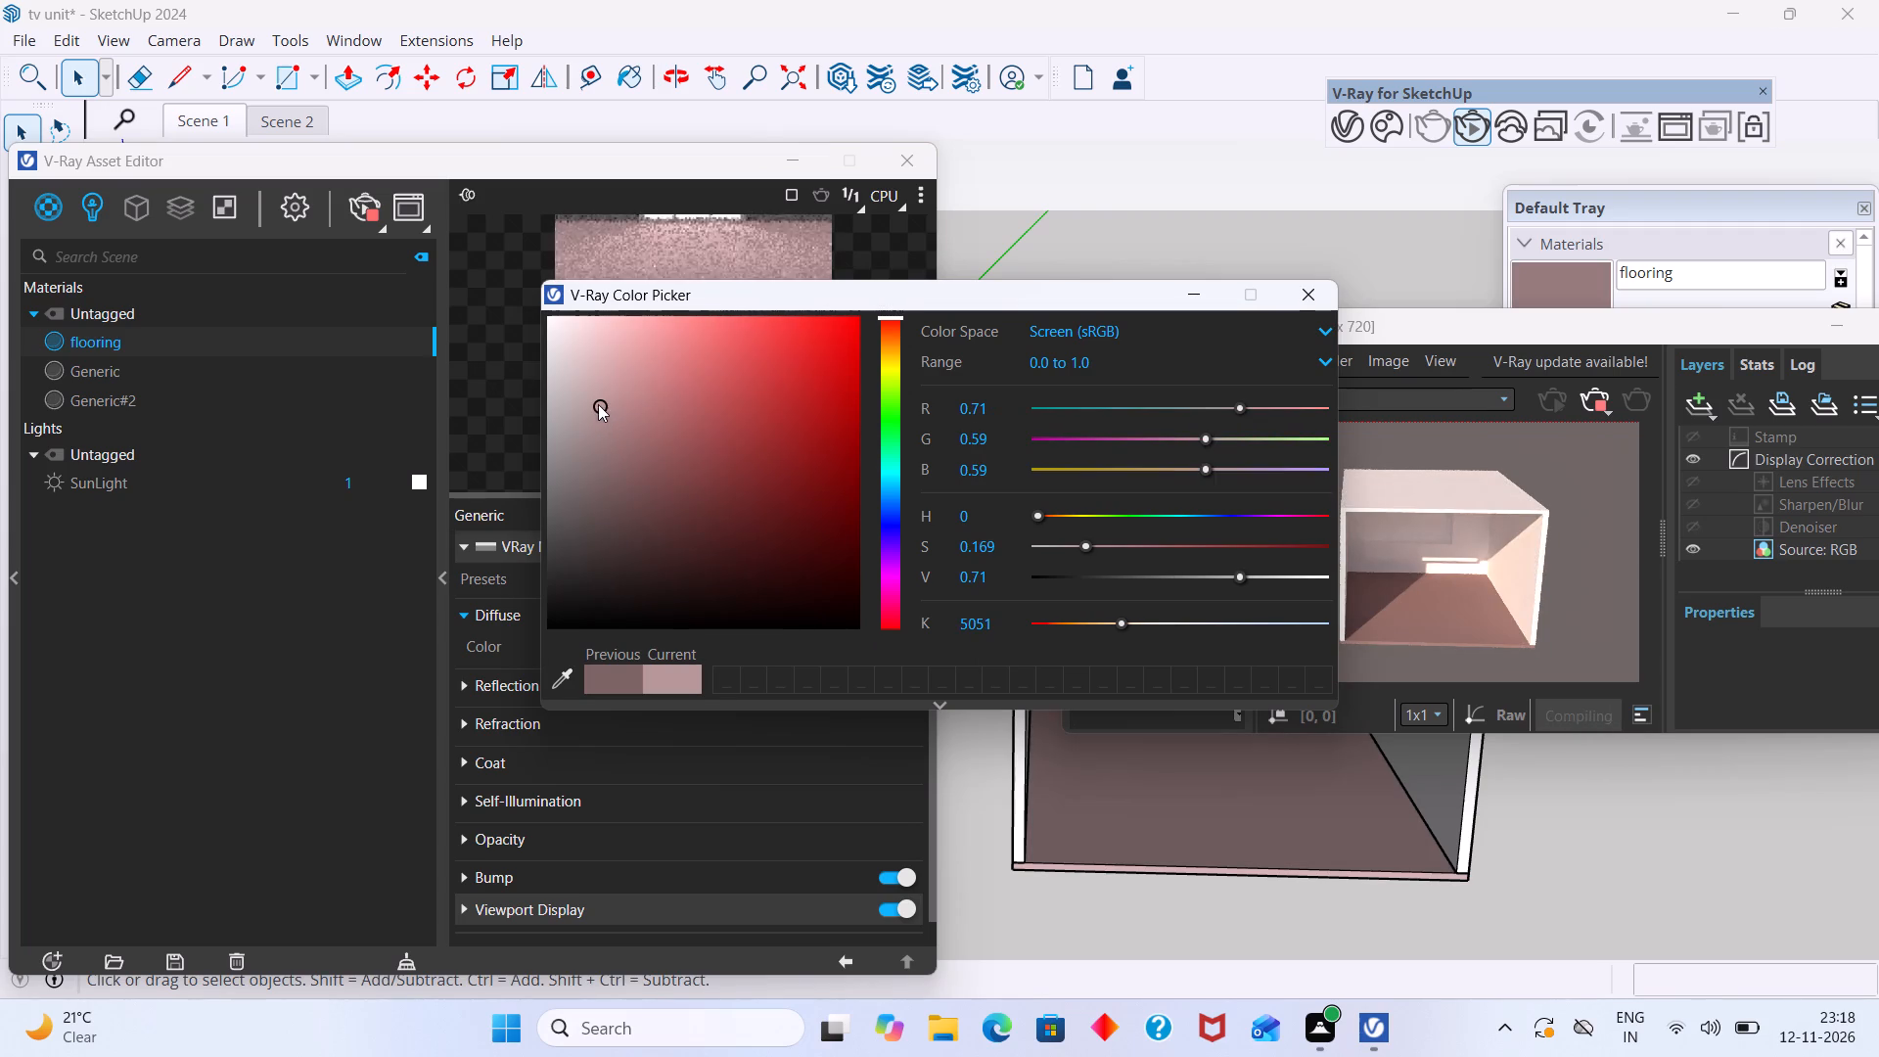
{"action": "left_click", "coordinate": [588, 379]}
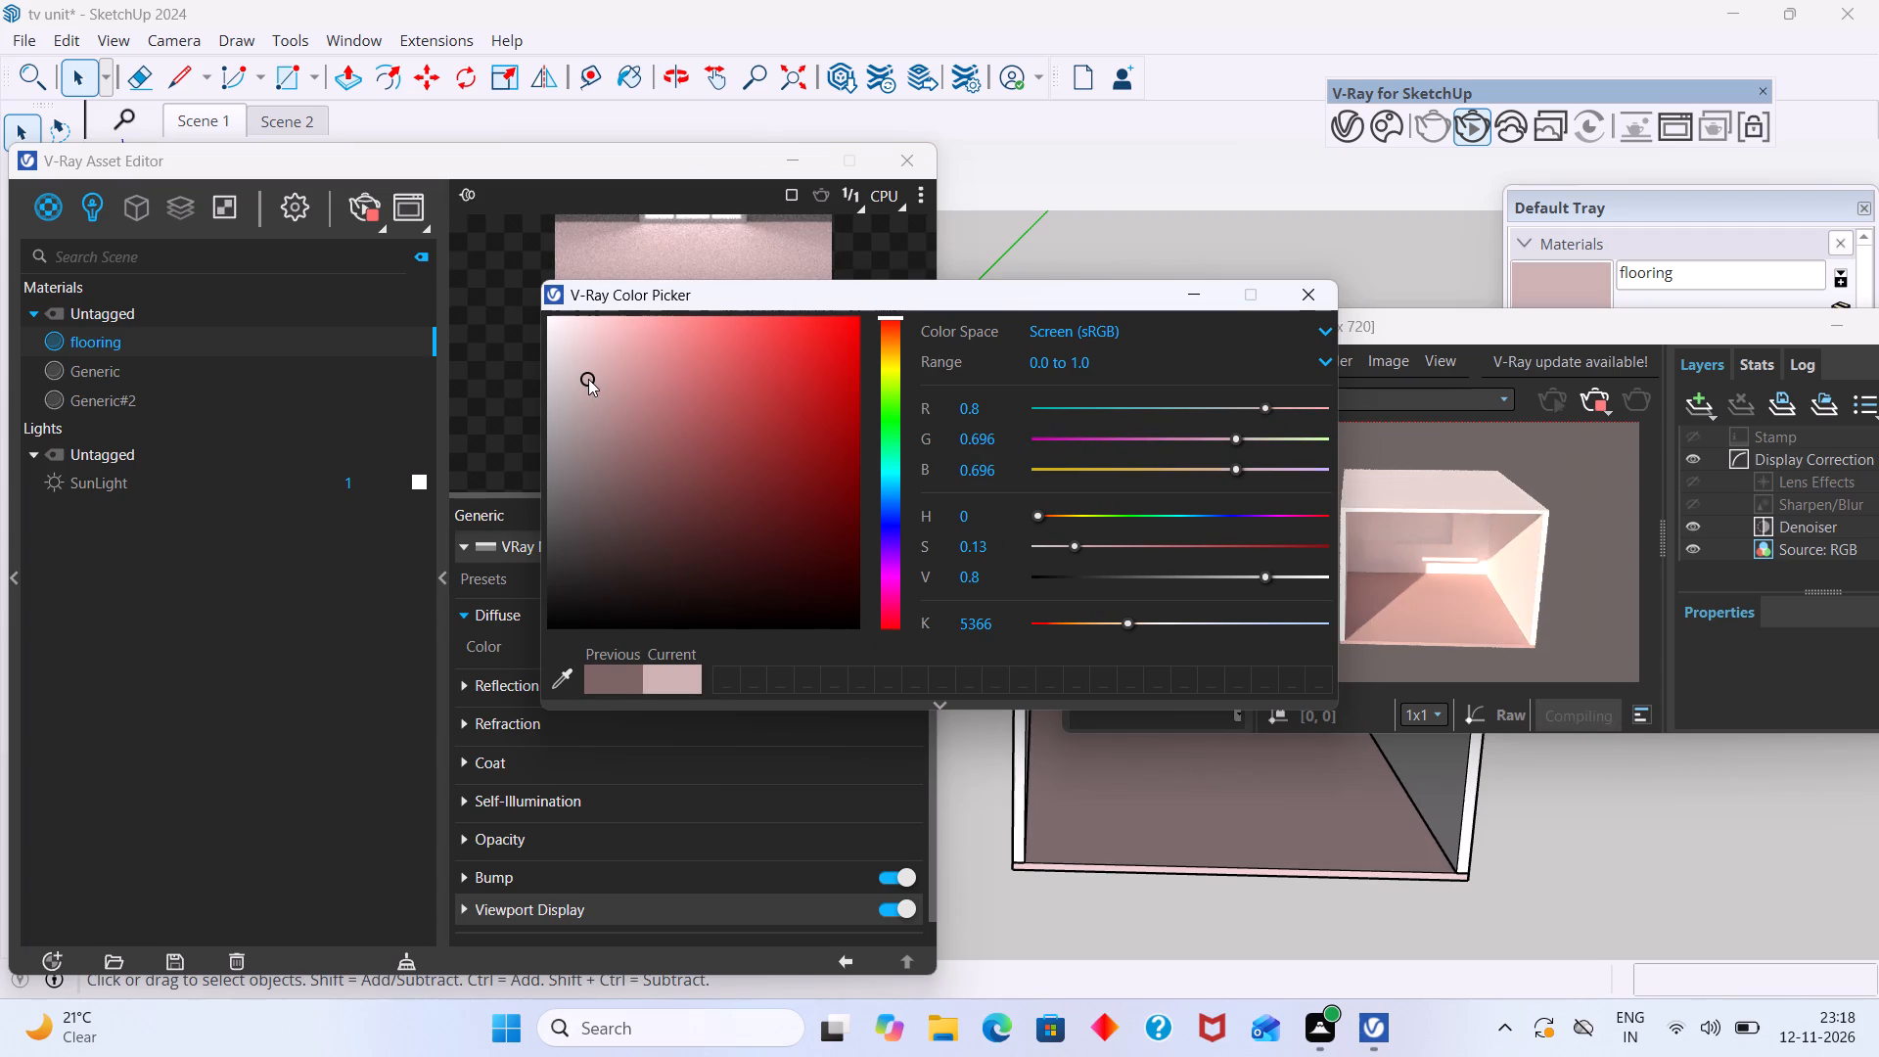
{"action": "left_click", "coordinate": [585, 357]}
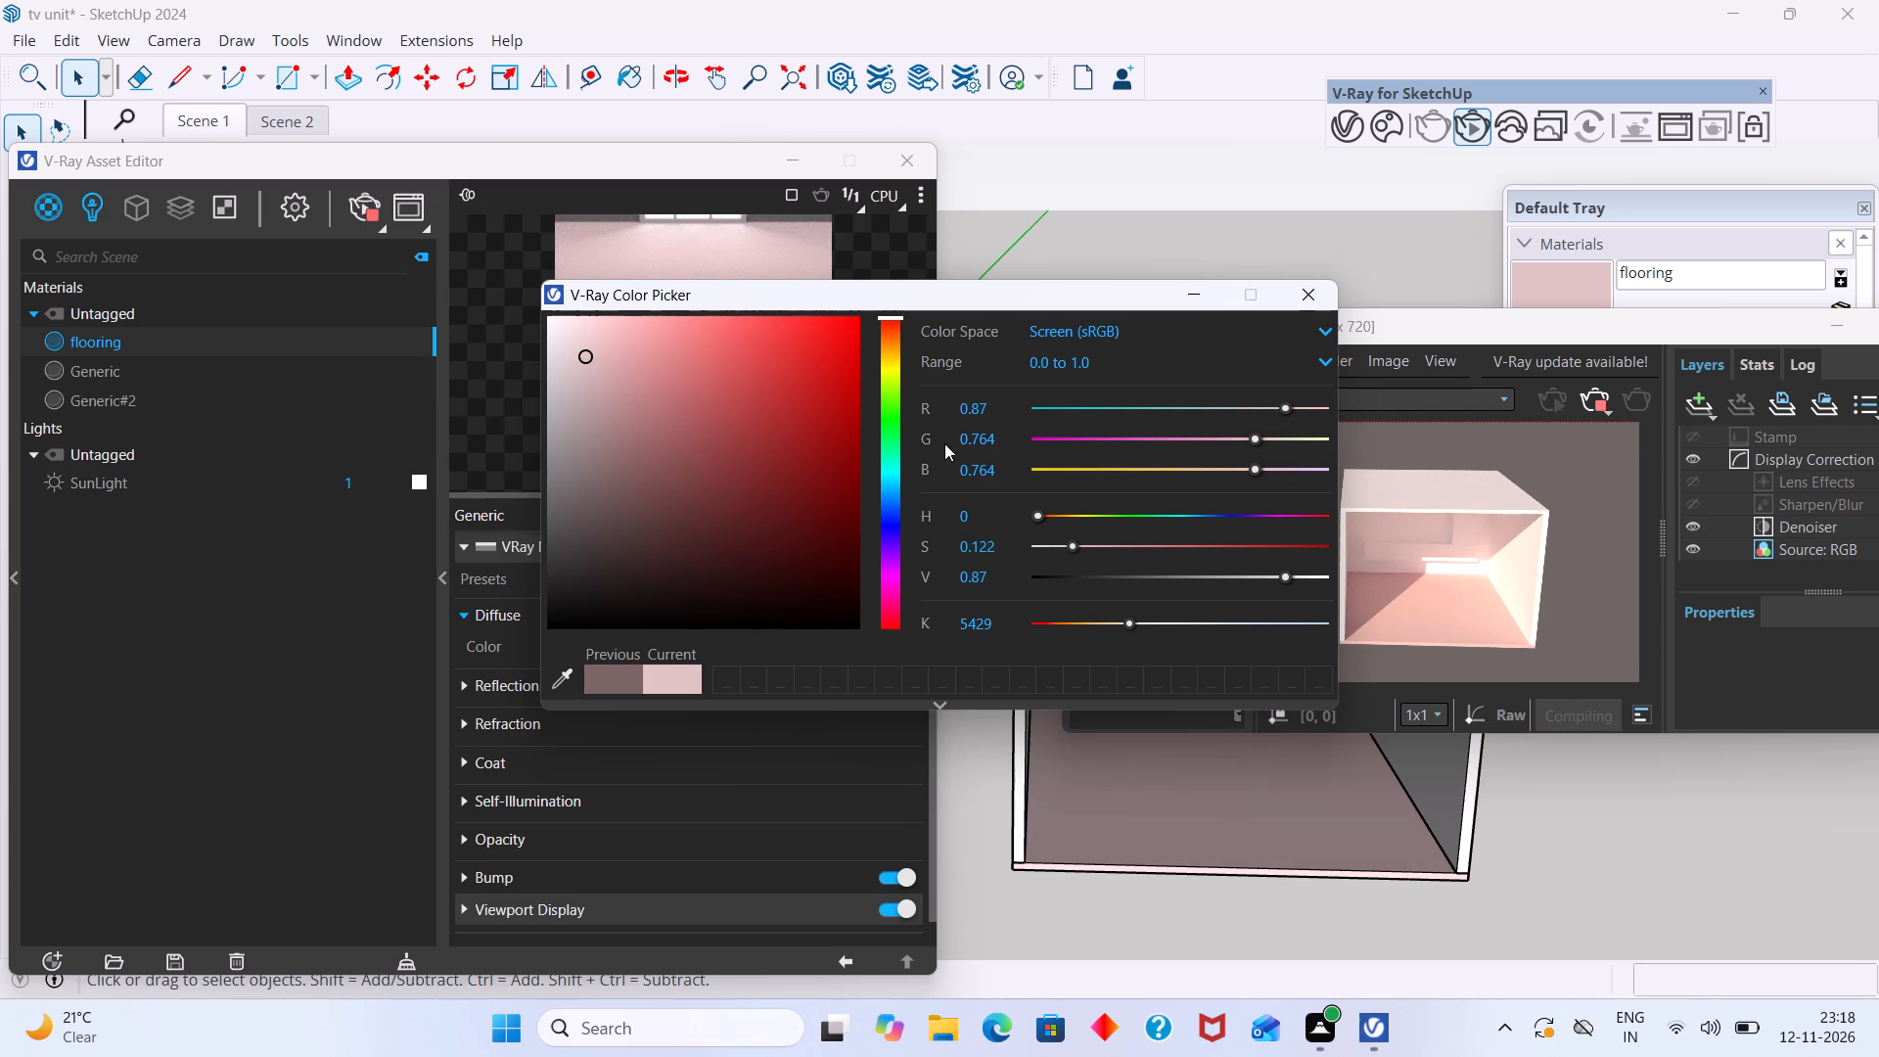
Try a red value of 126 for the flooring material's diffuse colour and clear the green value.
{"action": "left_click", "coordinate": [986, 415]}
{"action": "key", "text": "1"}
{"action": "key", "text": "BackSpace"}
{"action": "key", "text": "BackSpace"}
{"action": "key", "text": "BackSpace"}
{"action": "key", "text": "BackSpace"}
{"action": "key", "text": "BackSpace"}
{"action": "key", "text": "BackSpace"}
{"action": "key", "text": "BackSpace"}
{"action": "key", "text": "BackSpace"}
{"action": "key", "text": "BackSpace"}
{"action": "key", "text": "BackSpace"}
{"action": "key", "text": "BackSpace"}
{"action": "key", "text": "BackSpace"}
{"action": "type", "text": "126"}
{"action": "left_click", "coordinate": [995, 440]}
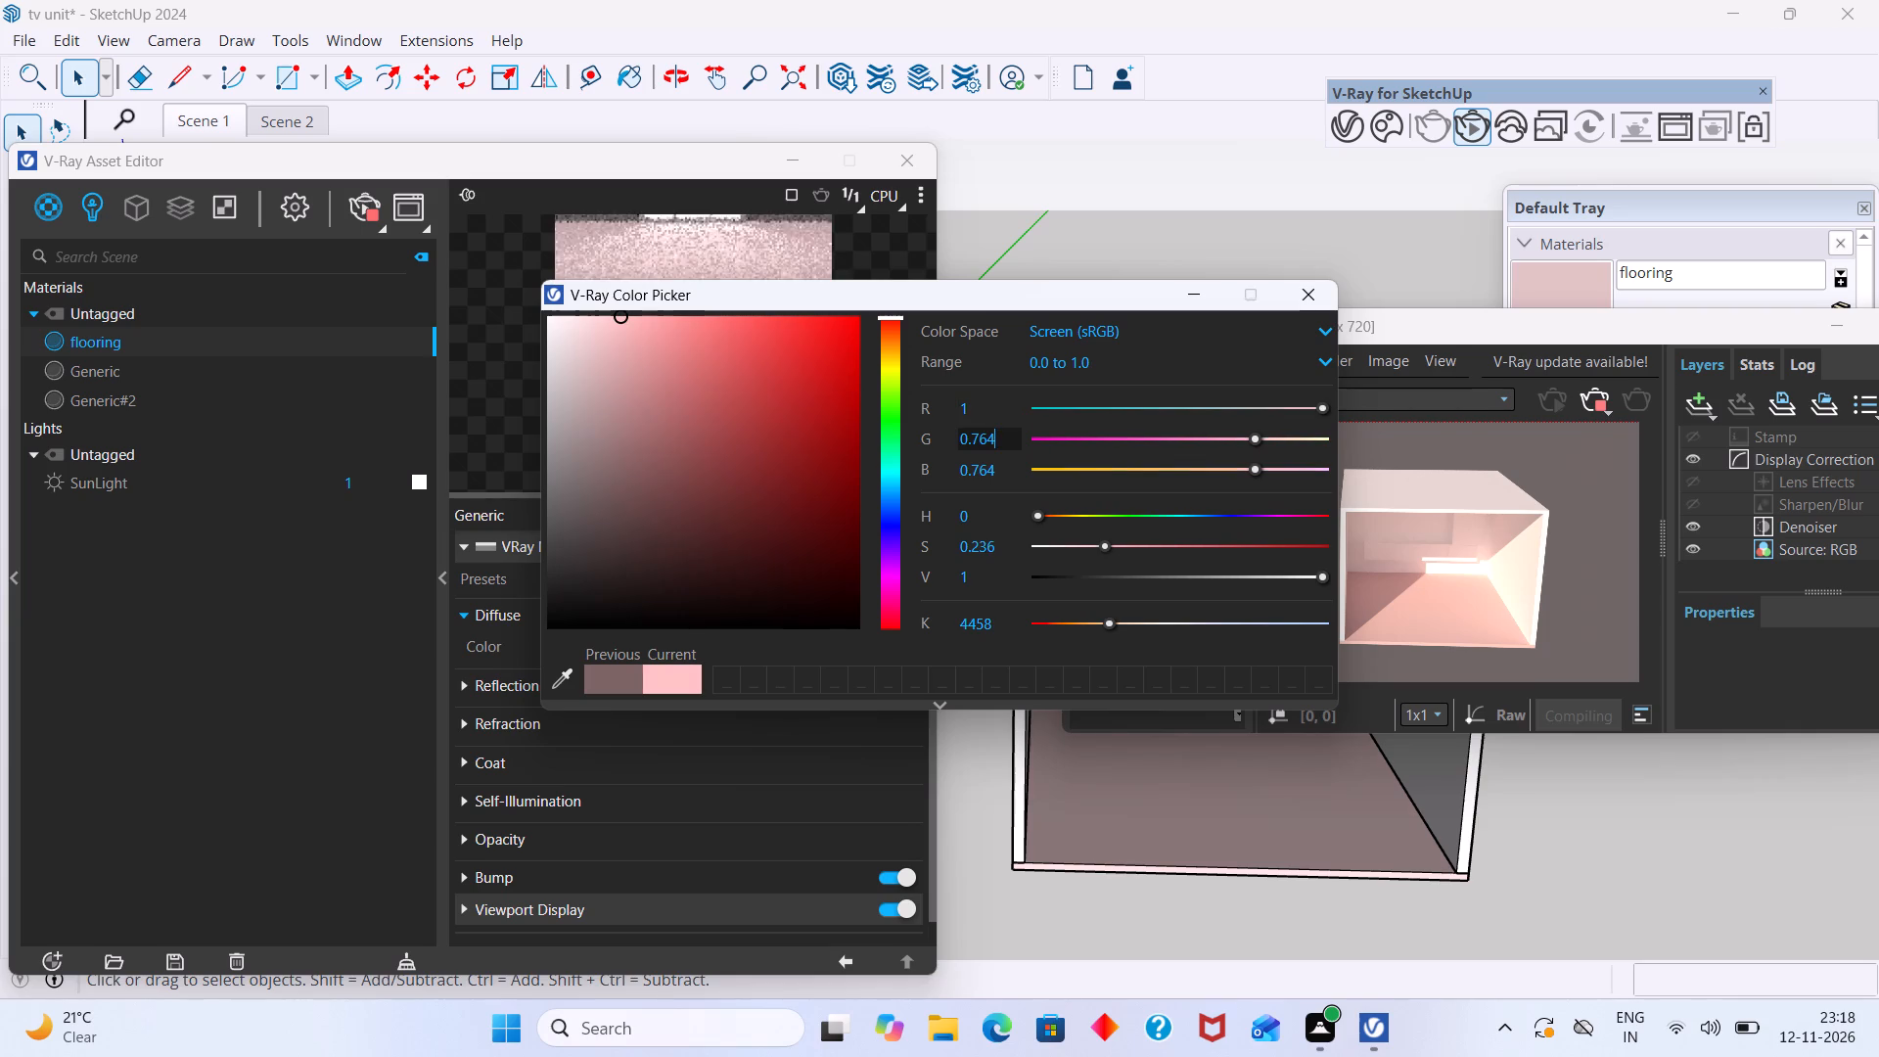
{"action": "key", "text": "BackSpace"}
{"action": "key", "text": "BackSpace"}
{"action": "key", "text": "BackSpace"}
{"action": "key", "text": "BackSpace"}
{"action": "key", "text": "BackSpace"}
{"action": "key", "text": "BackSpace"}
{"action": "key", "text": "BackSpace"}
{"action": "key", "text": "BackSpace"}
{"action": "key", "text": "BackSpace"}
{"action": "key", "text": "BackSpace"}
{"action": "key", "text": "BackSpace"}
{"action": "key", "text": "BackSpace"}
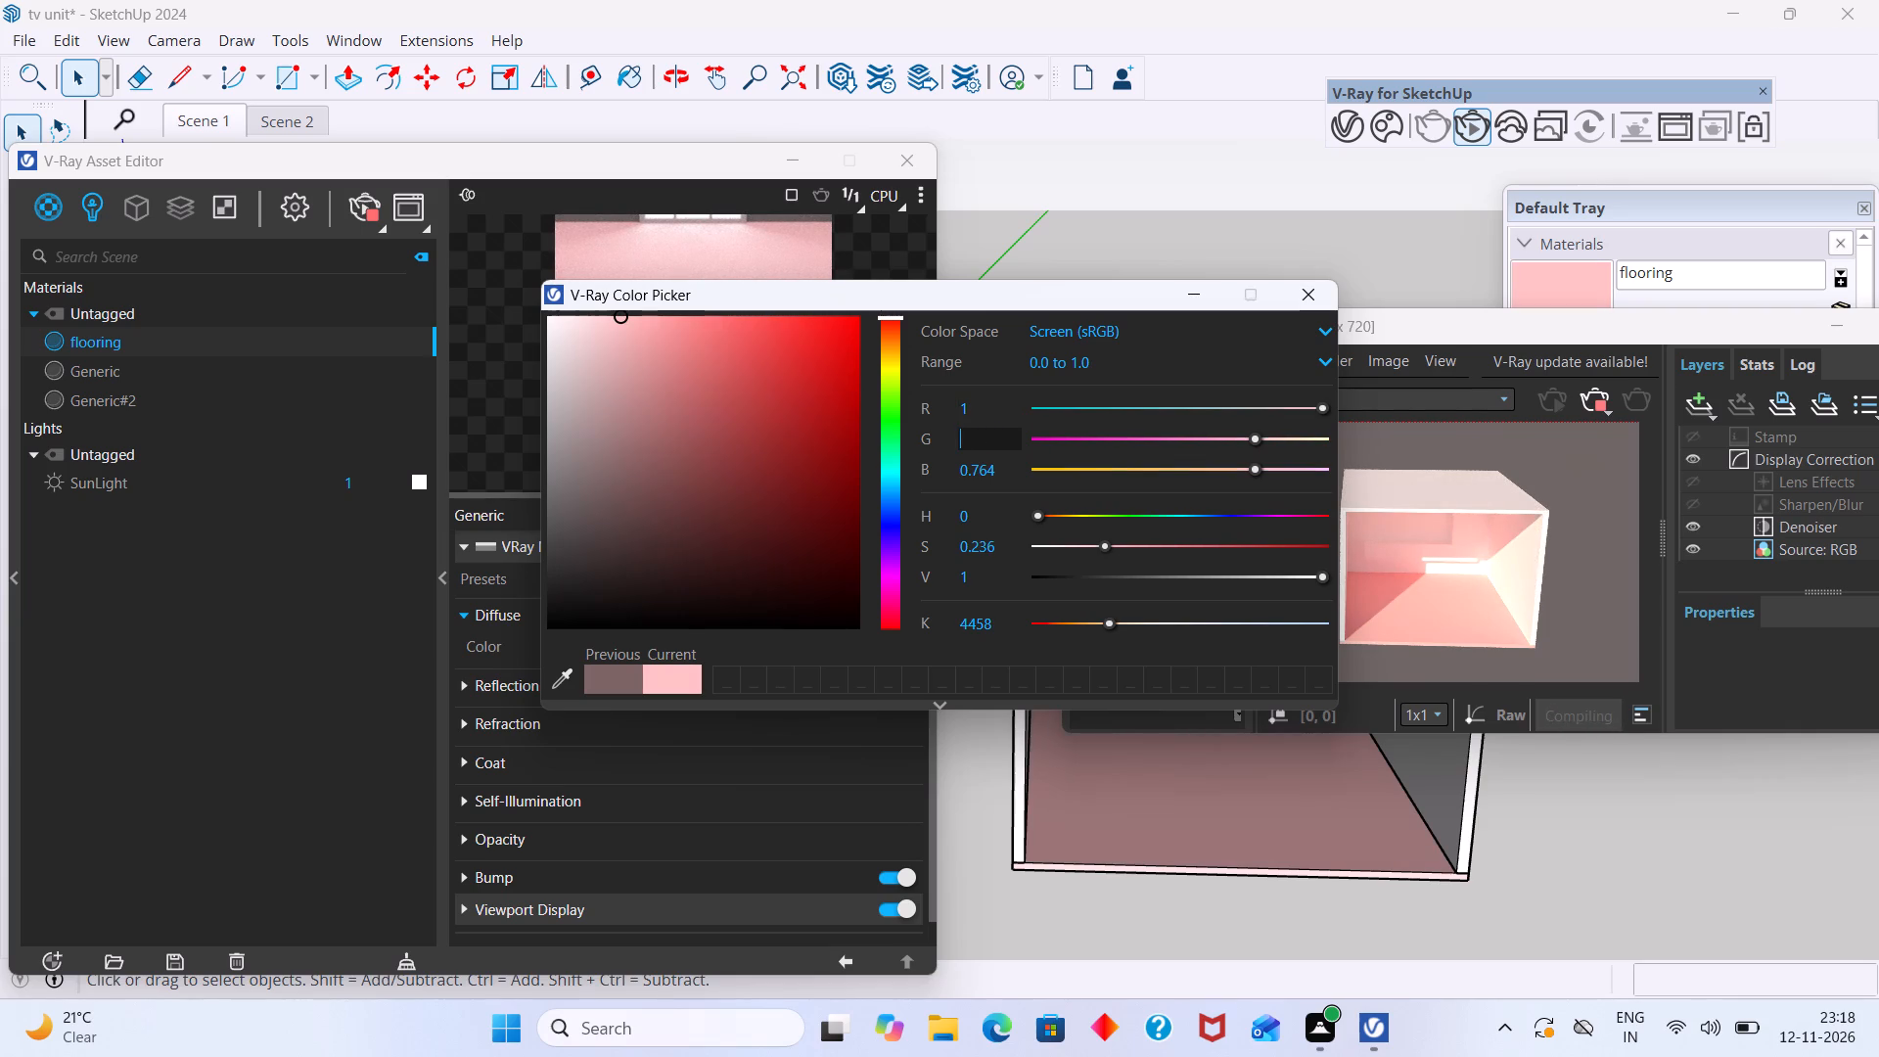
Enter 25 as the red value of the flooring material's diffuse colour.
{"action": "left_click", "coordinate": [984, 402]}
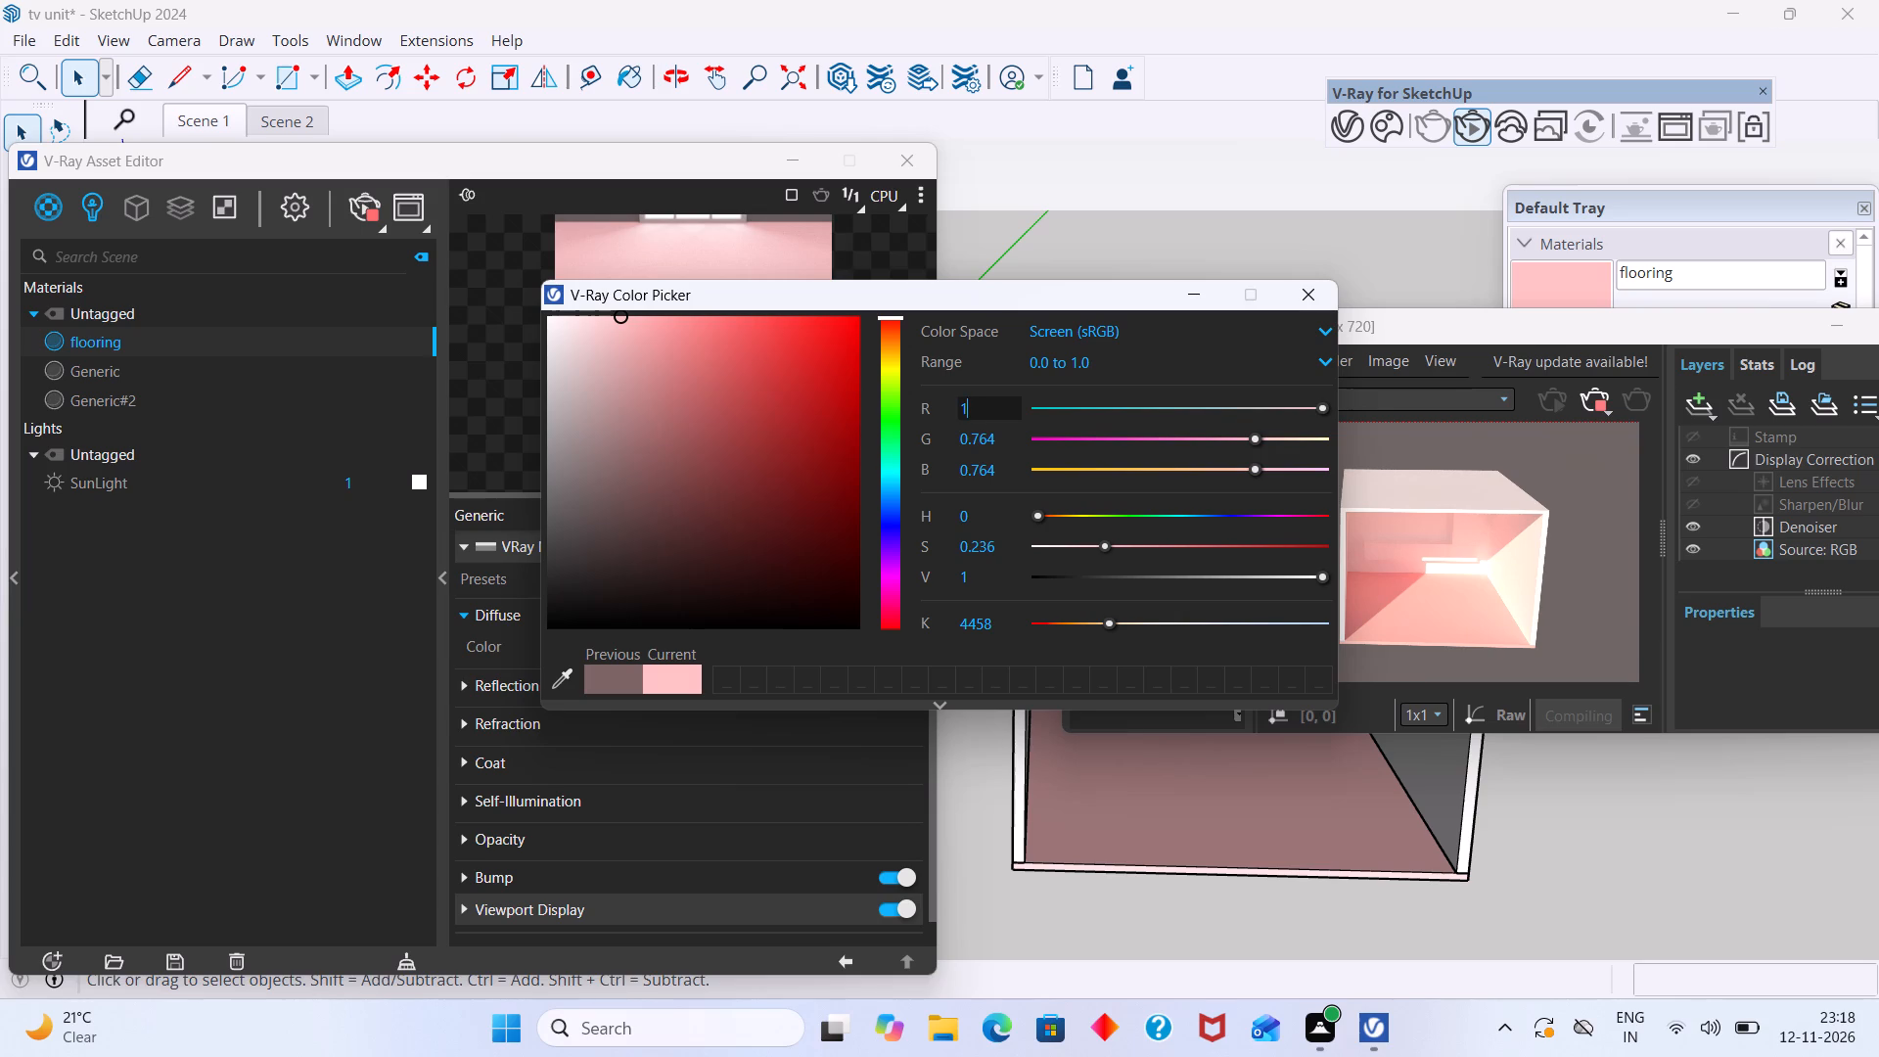
{"action": "type", "text": "25"}
{"action": "key", "text": "BackSpace"}
{"action": "key", "text": "BackSpace"}
{"action": "key", "text": "BackSpace"}
{"action": "key", "text": "BackSpace"}
{"action": "key", "text": "BackSpace"}
{"action": "key", "text": "BackSpace"}
{"action": "key", "text": "BackSpace"}
{"action": "key", "text": "BackSpace"}
{"action": "key", "text": "BackSpace"}
{"action": "type", "text": "25"}
Enter 18 as the green value of the flooring material's diffuse colour.
{"action": "left_click", "coordinate": [1003, 435]}
{"action": "key", "text": "BackSpace"}
{"action": "key", "text": "BackSpace"}
{"action": "key", "text": "BackSpace"}
{"action": "key", "text": "BackSpace"}
{"action": "key", "text": "BackSpace"}
{"action": "key", "text": "BackSpace"}
{"action": "key", "text": "BackSpace"}
{"action": "key", "text": "BackSpace"}
{"action": "key", "text": "BackSpace"}
{"action": "type", "text": "18"}
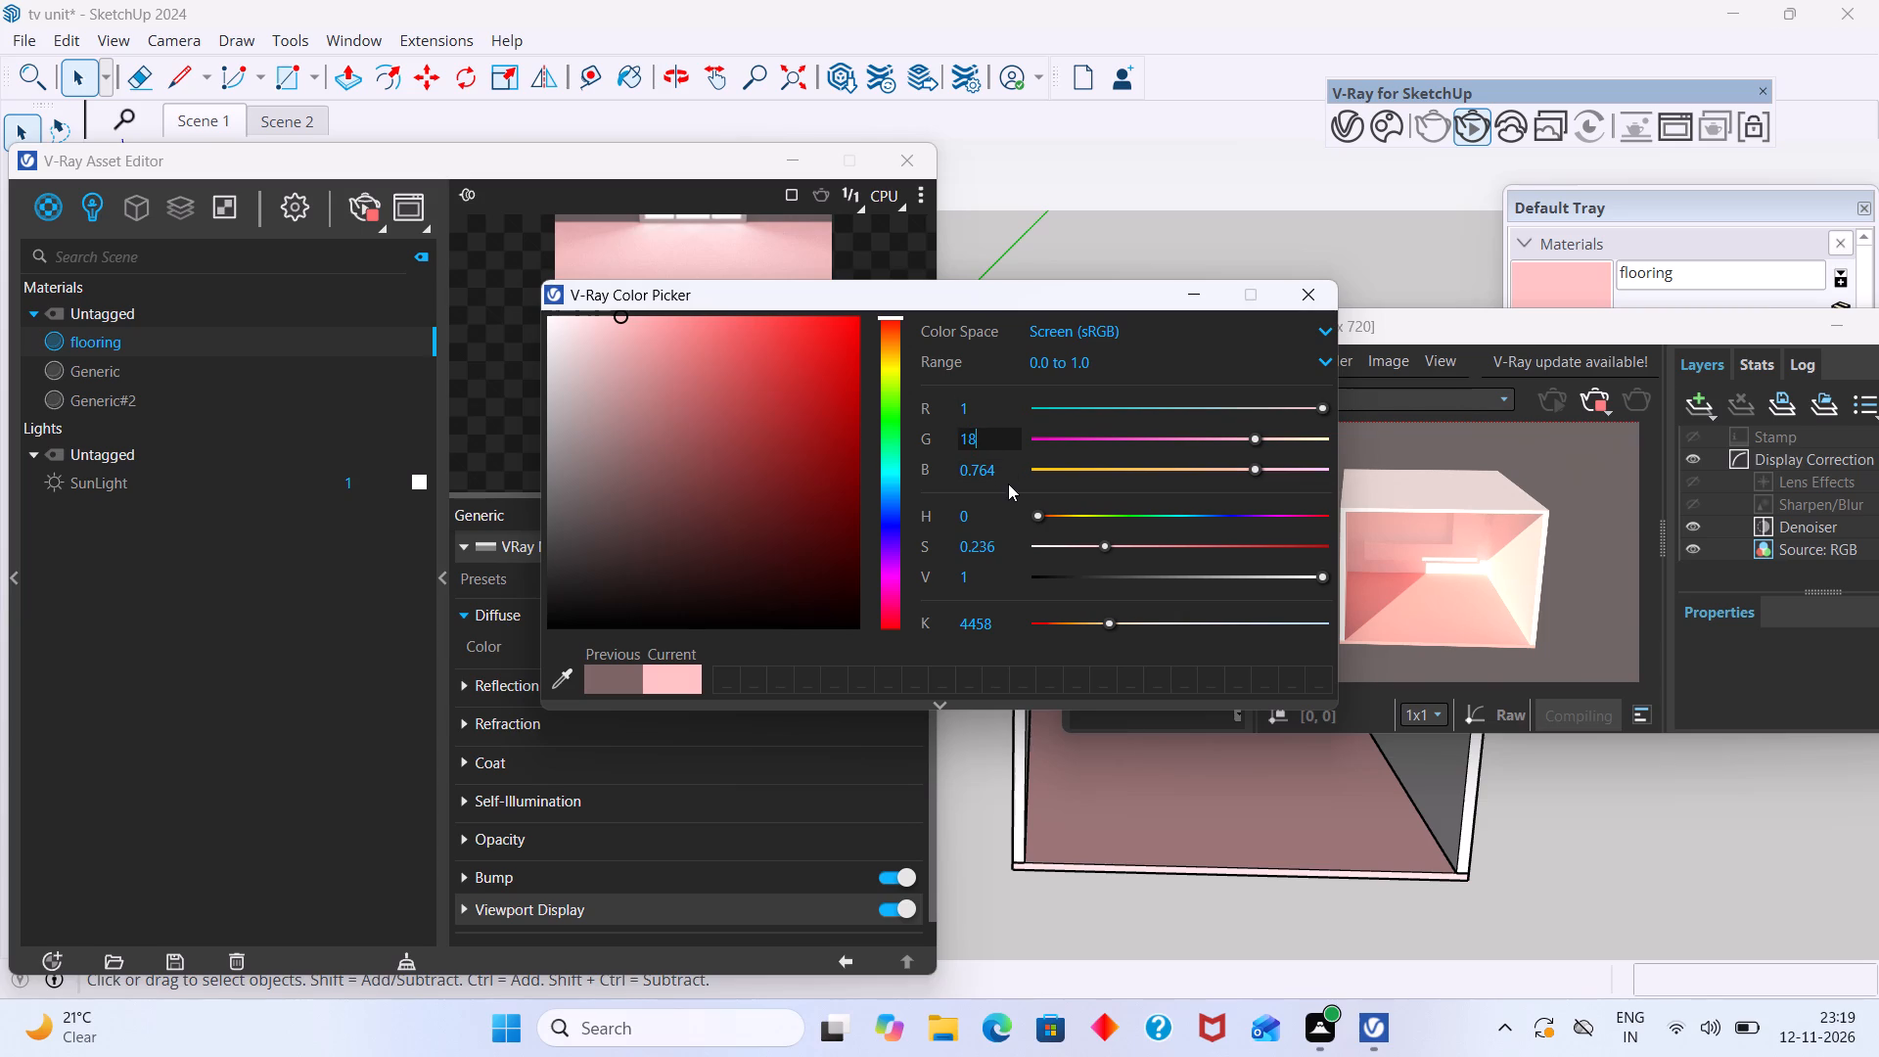
Enter 45 as the blue value of the flooring material's diffuse colour.
{"action": "left_click", "coordinate": [1008, 483]}
{"action": "left_click", "coordinate": [1002, 471]}
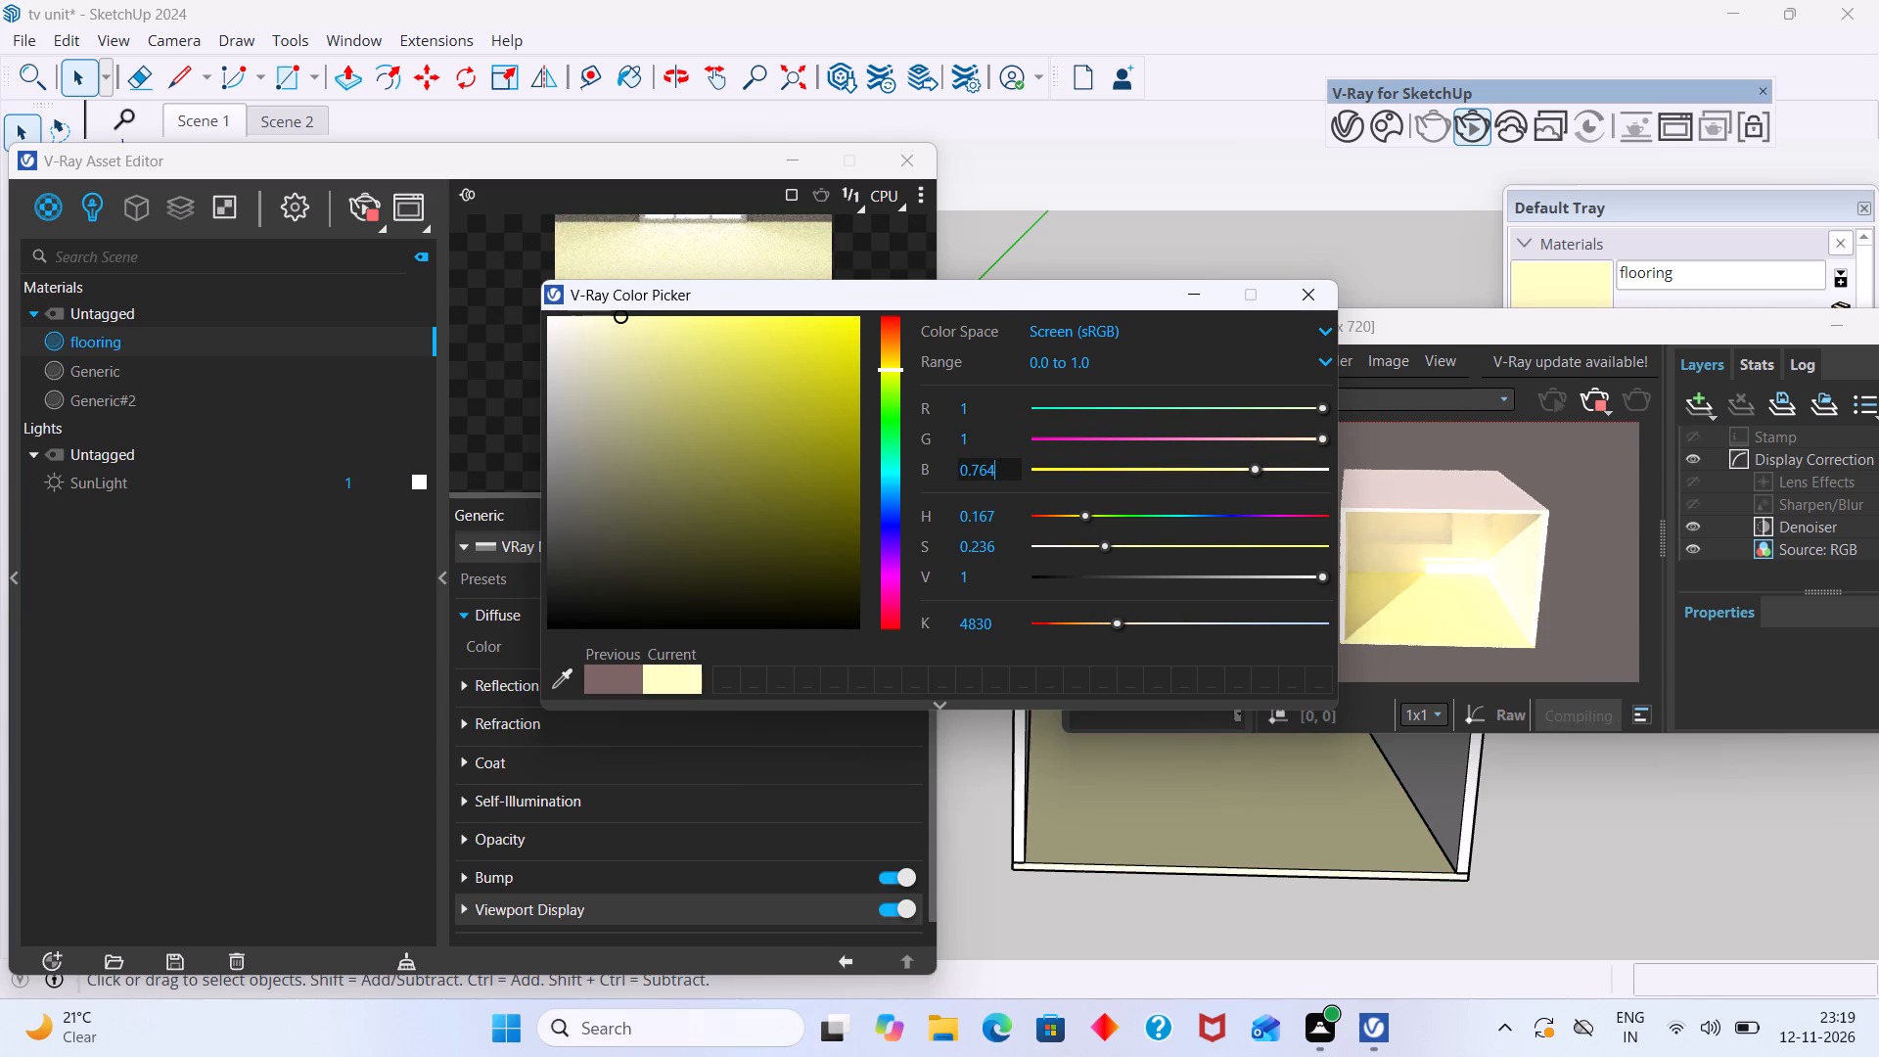
{"action": "key", "text": "BackSpace"}
{"action": "key", "text": "BackSpace"}
{"action": "key", "text": "BackSpace"}
{"action": "key", "text": "BackSpace"}
{"action": "key", "text": "BackSpace"}
{"action": "key", "text": "BackSpace"}
{"action": "key", "text": "BackSpace"}
{"action": "key", "text": "BackSpace"}
{"action": "key", "text": "BackSpace"}
{"action": "type", "text": "45"}
{"action": "key", "text": "Return"}
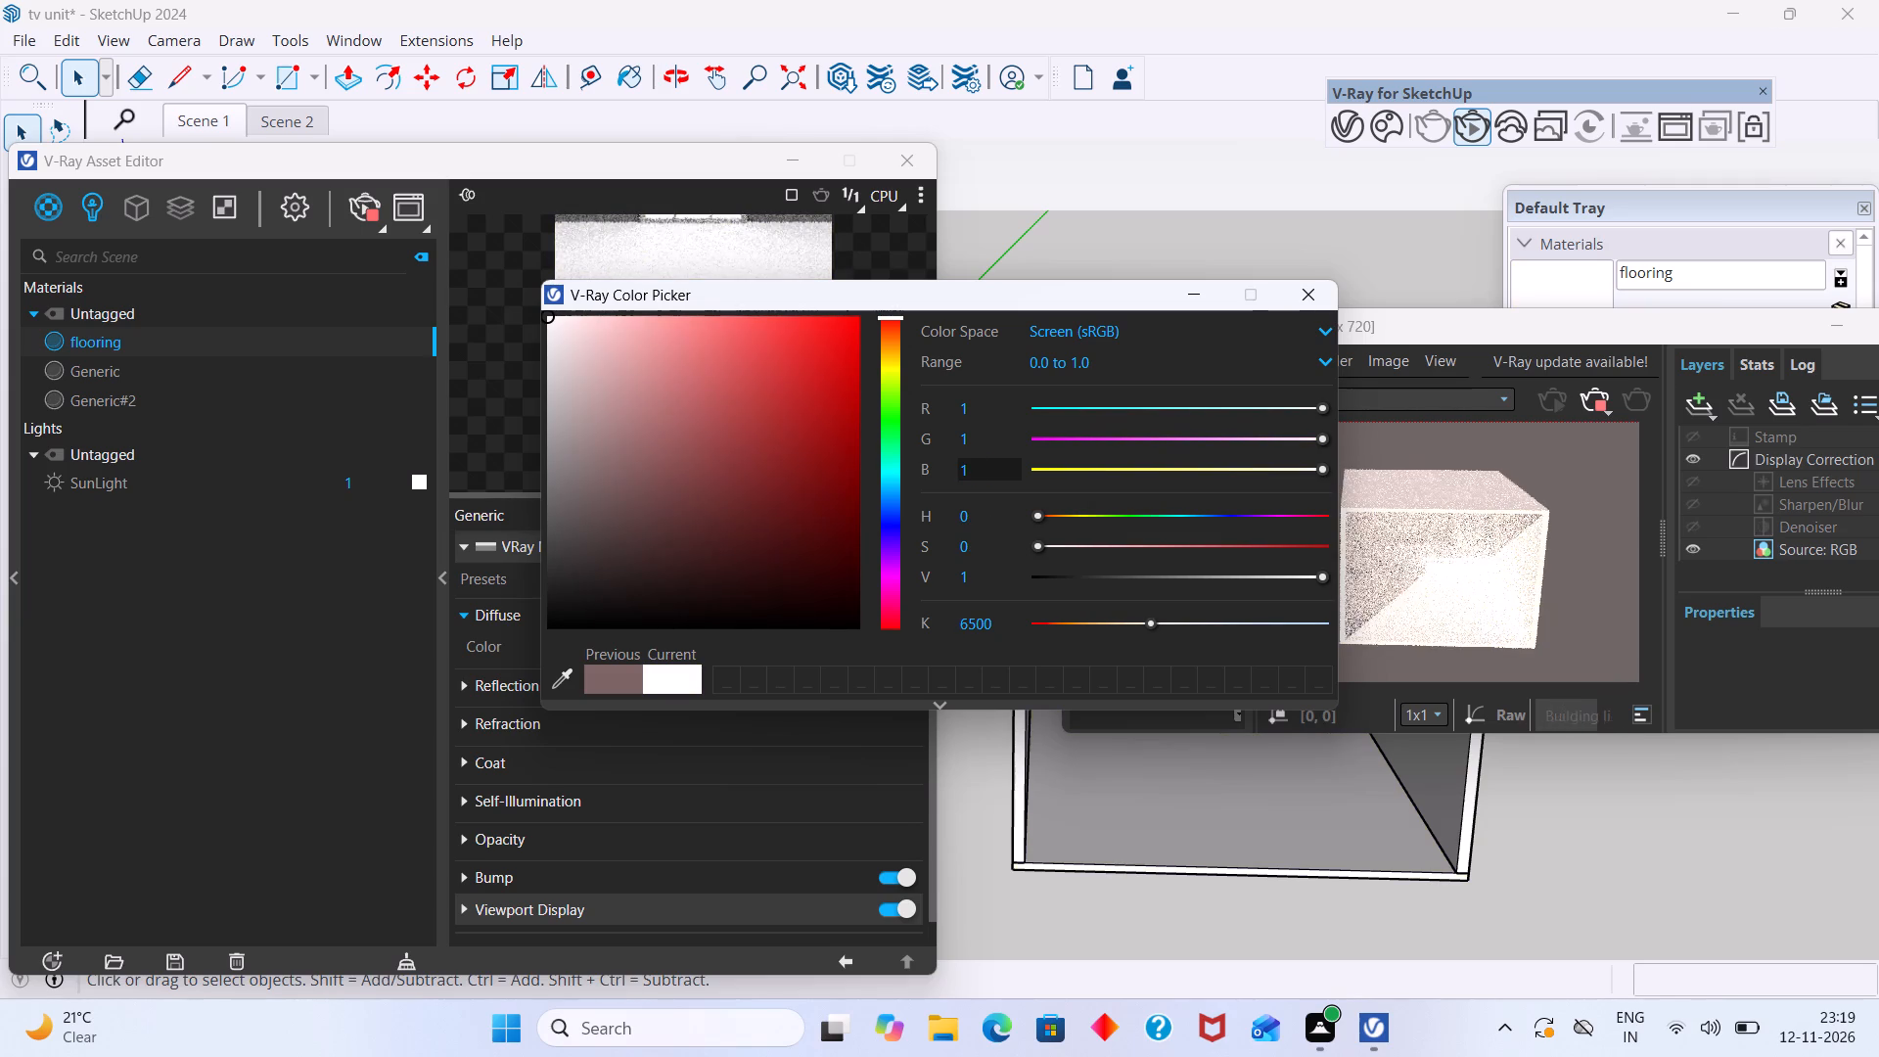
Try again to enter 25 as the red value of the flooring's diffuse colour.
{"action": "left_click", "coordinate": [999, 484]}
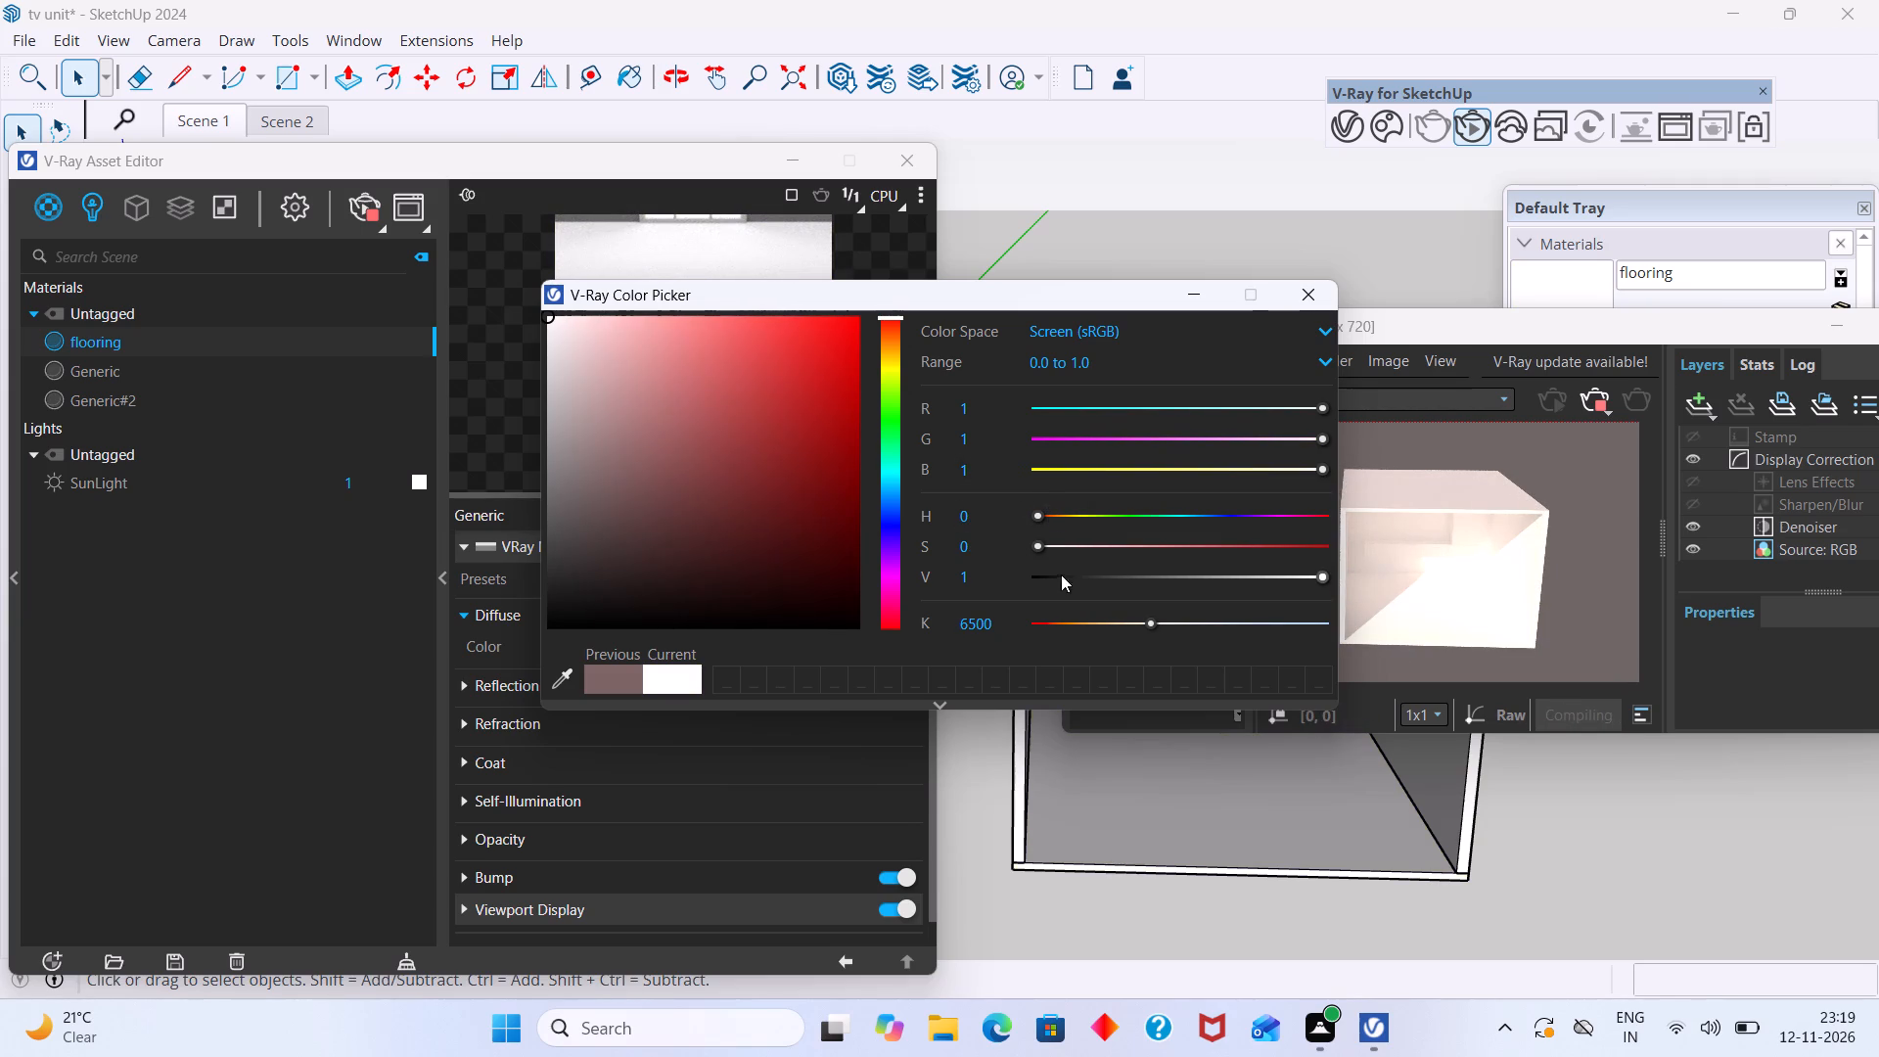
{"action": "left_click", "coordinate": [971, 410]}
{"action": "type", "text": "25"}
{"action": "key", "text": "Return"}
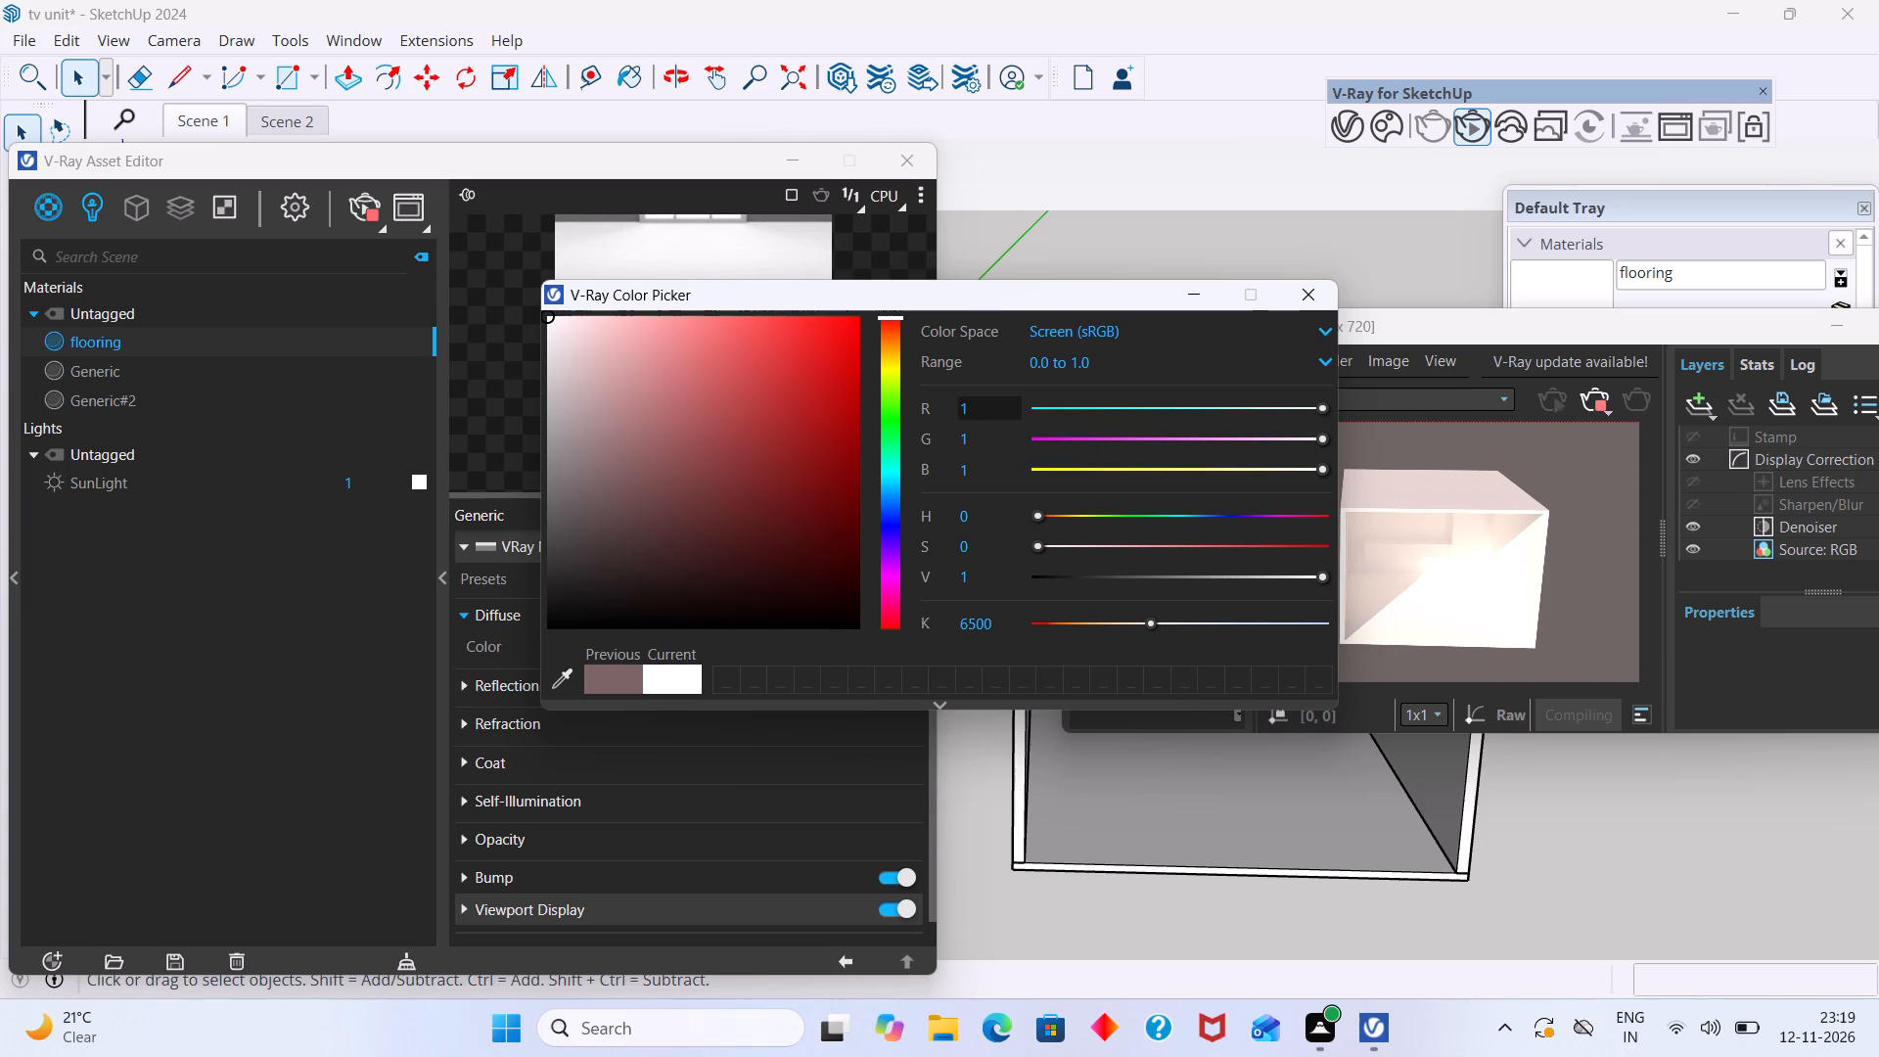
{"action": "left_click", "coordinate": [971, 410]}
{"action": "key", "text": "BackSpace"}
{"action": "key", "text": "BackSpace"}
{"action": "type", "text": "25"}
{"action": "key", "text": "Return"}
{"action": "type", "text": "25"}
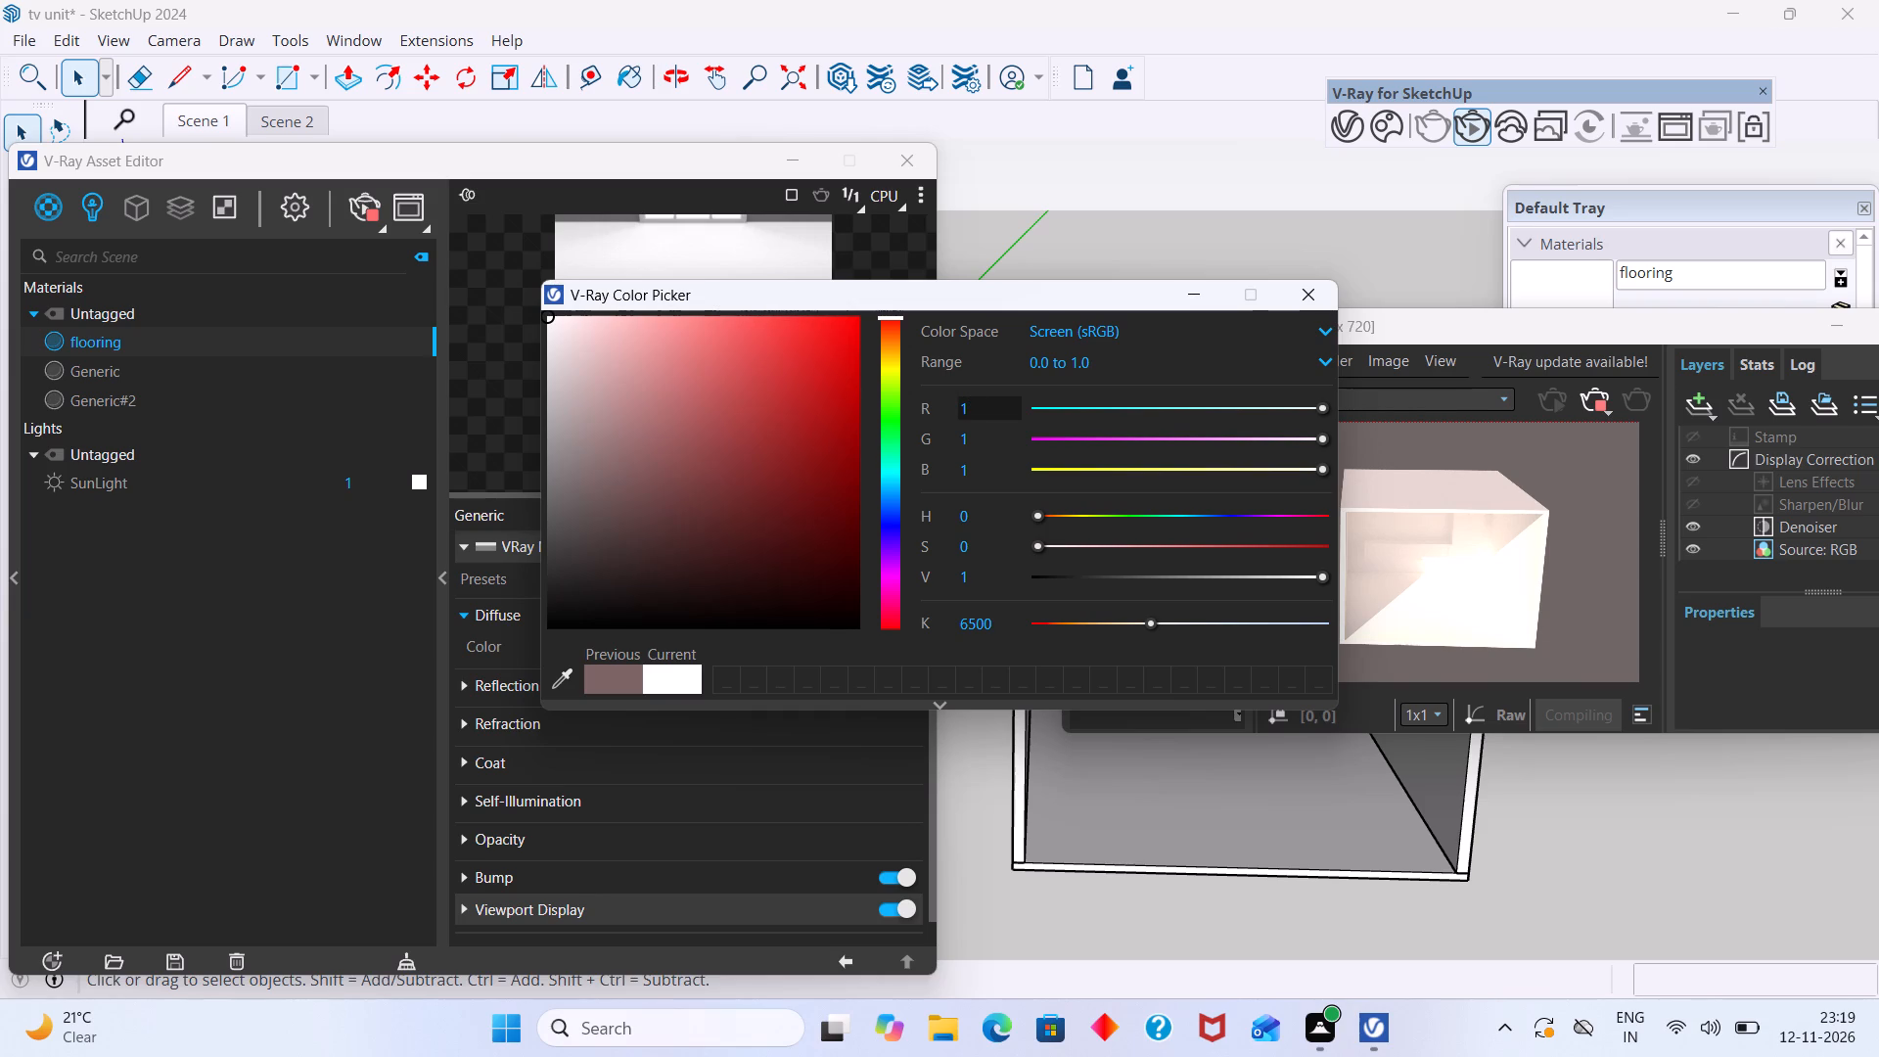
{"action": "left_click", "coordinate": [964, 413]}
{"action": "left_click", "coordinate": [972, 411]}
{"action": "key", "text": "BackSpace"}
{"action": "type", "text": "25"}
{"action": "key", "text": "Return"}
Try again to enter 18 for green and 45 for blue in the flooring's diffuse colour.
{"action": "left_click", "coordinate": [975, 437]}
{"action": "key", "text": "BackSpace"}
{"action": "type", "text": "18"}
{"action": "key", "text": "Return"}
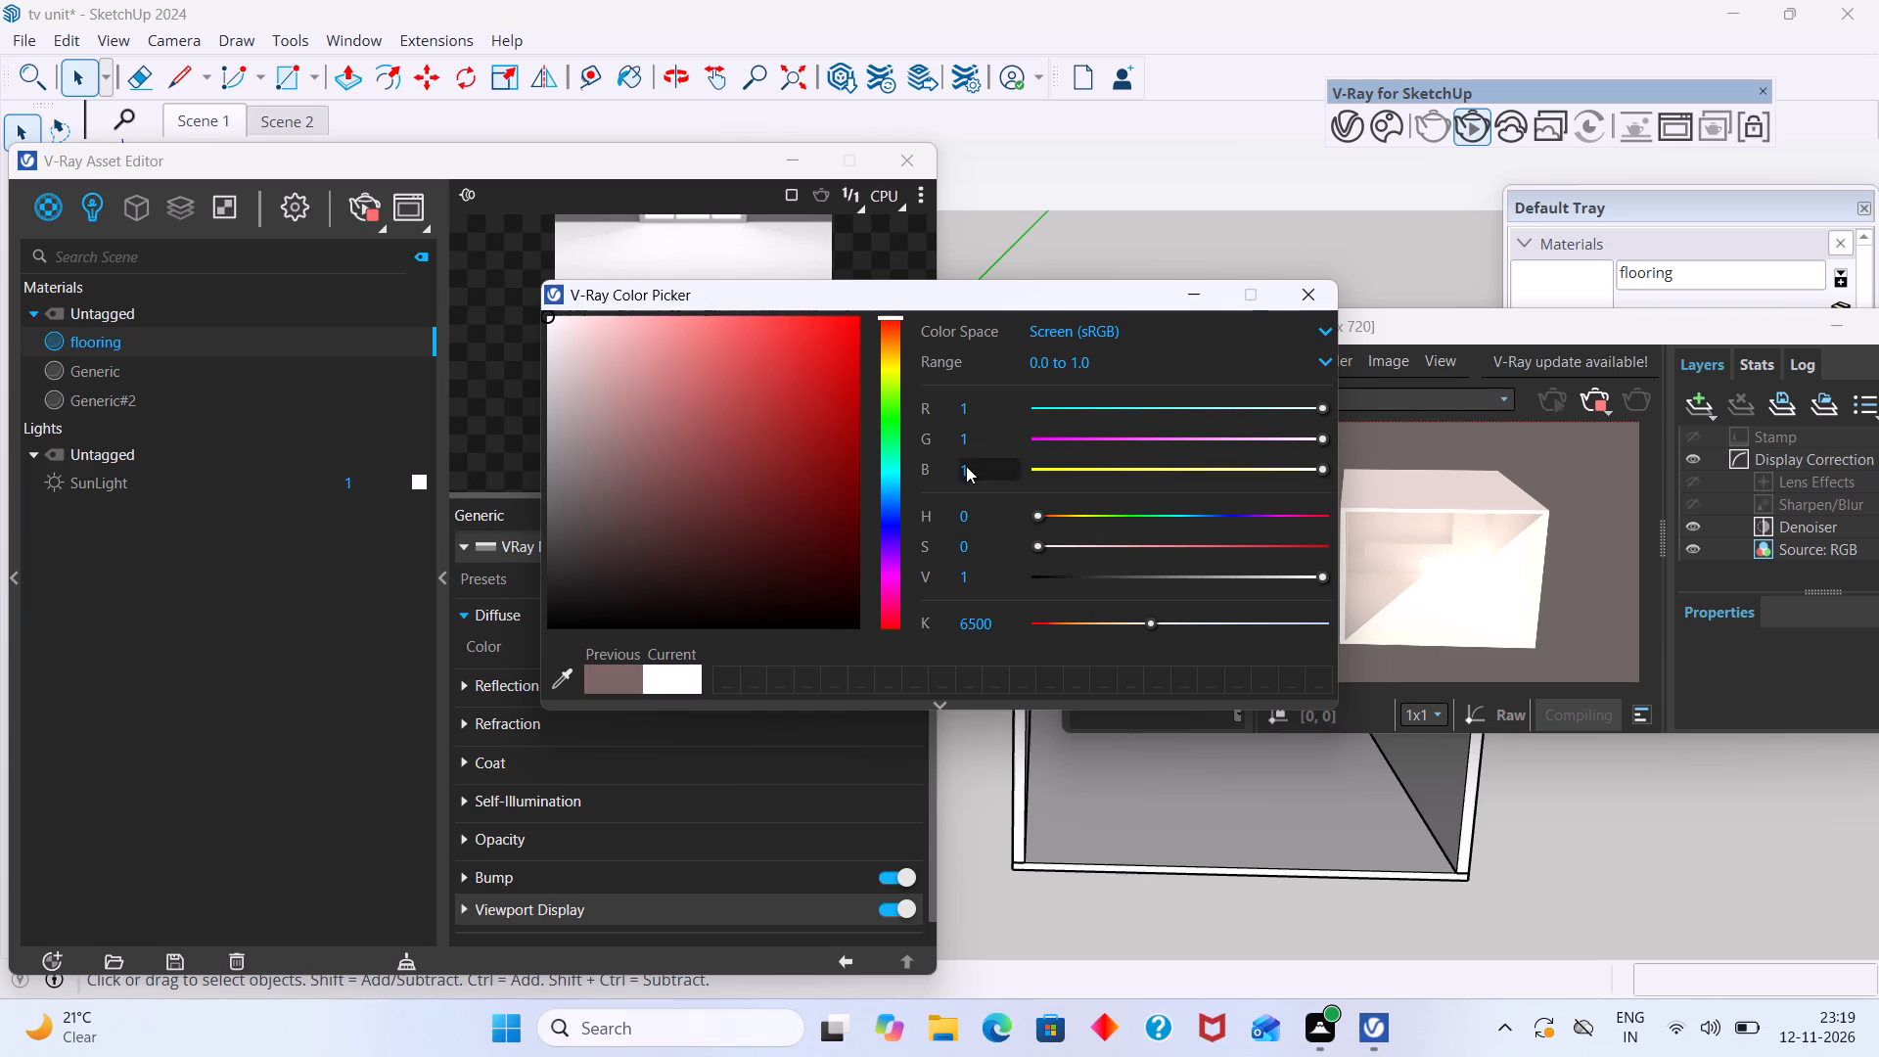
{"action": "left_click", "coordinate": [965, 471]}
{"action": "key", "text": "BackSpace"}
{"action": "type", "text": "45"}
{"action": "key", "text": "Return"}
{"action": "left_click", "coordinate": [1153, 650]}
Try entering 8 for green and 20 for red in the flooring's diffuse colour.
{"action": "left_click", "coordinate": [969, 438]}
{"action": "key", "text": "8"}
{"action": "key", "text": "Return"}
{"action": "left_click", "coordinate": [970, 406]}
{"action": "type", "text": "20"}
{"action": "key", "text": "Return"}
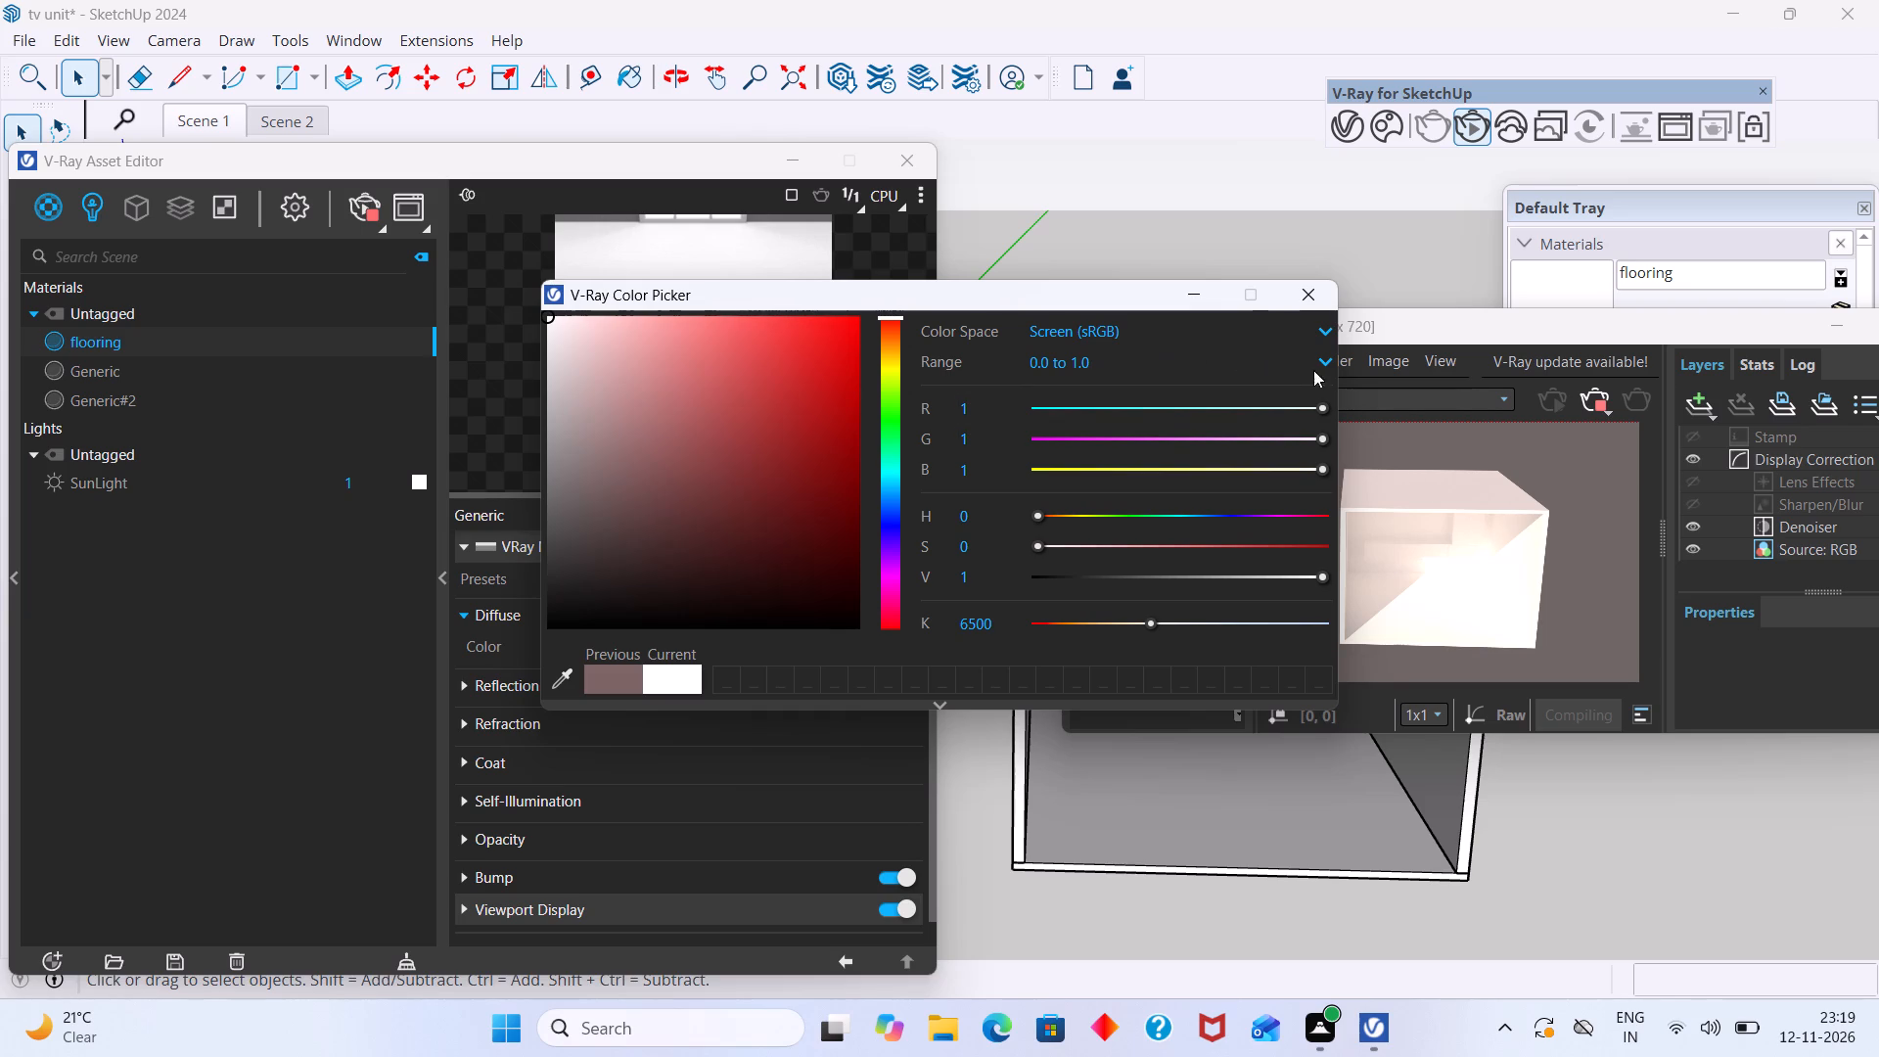
Switch the colour picker's value range to 0 to 255 for the flooring's diffuse colour.
{"action": "left_click", "coordinate": [1331, 367]}
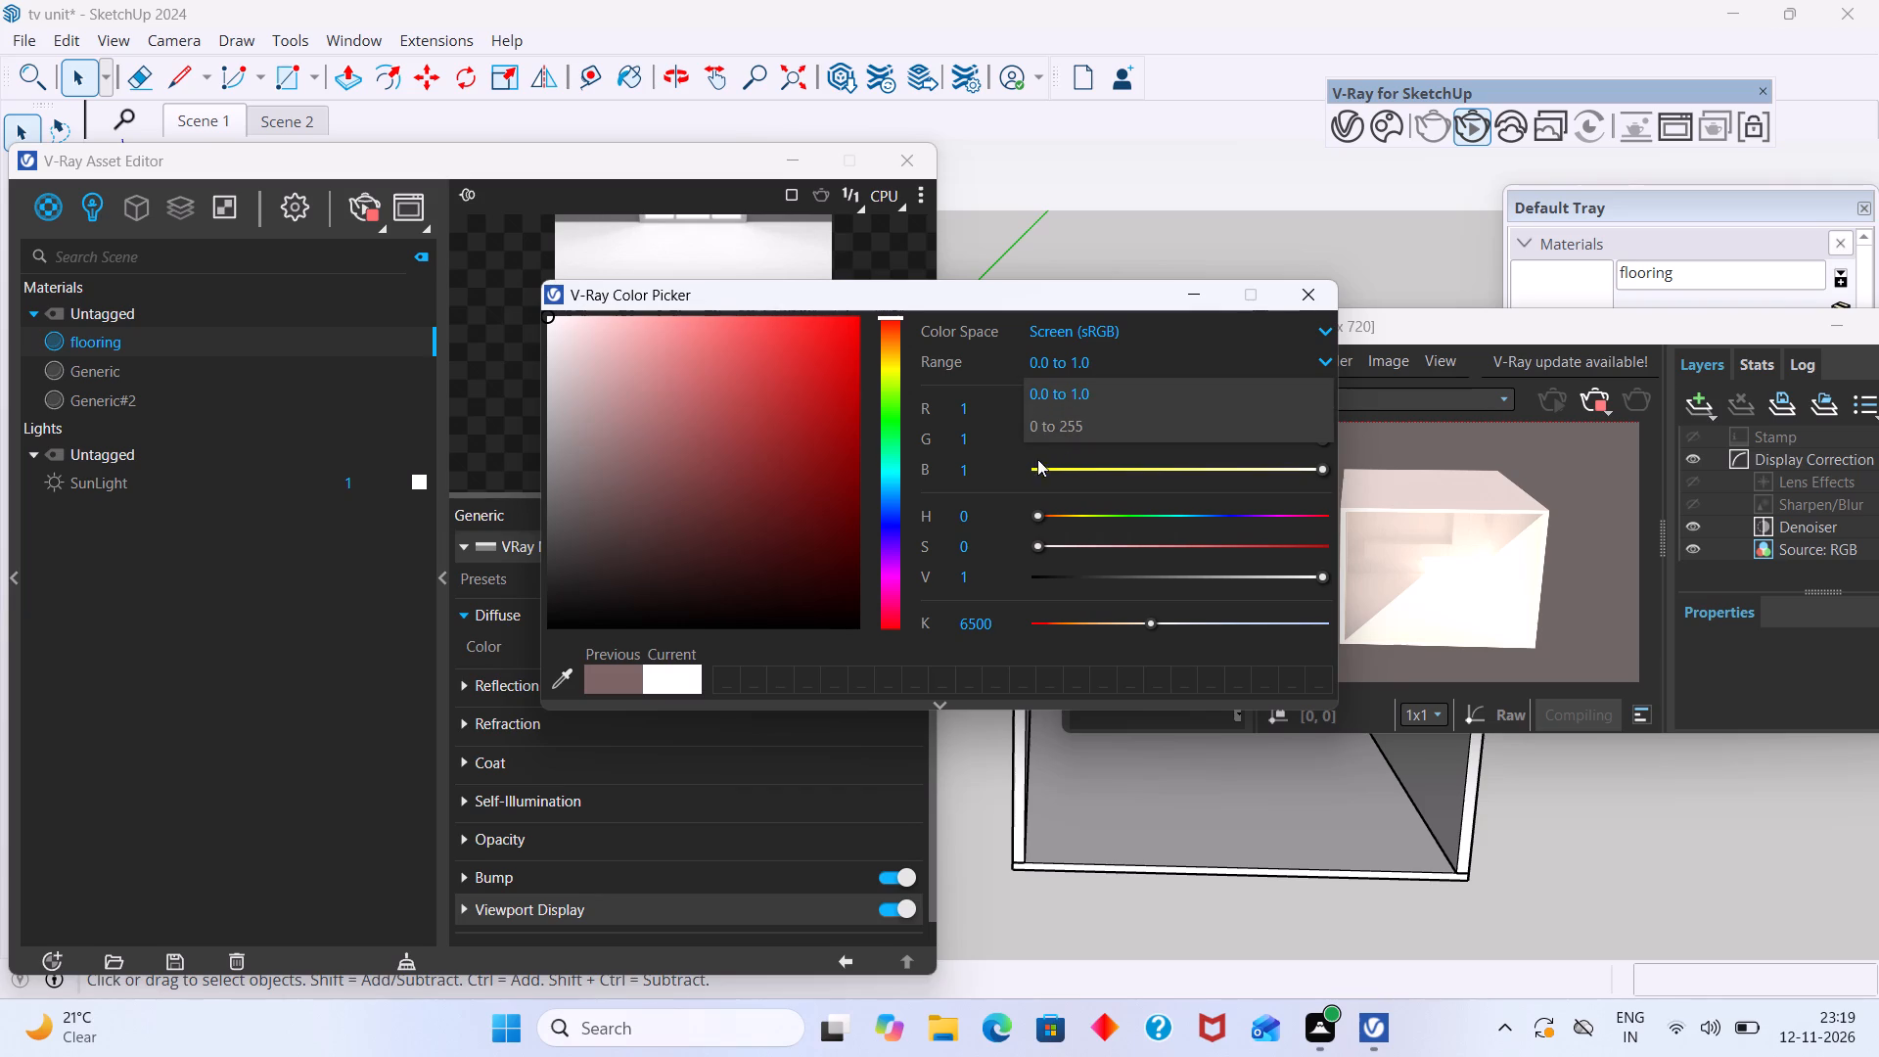
{"action": "left_click", "coordinate": [1054, 425]}
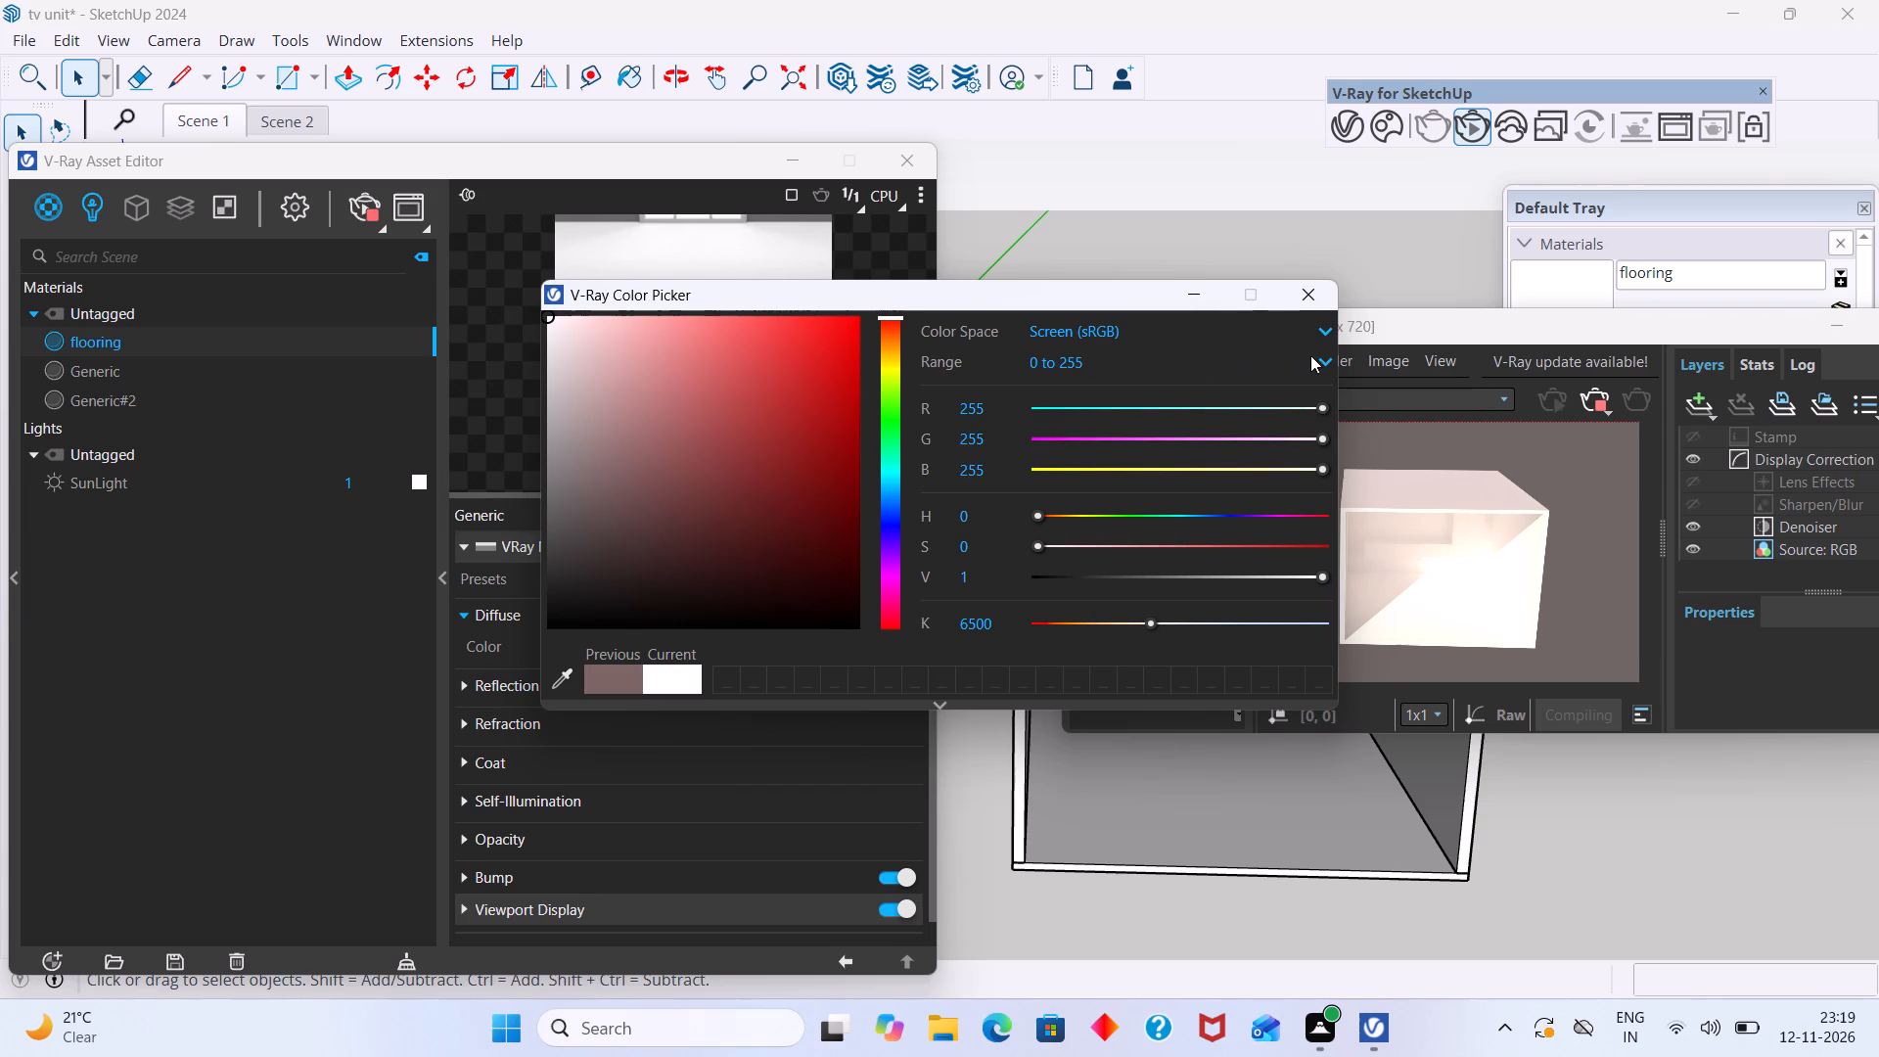
{"action": "left_click", "coordinate": [1312, 355]}
{"action": "left_click", "coordinate": [1084, 437]}
{"action": "left_click", "coordinate": [985, 406]}
{"action": "left_click", "coordinate": [1314, 356]}
{"action": "left_click", "coordinate": [1073, 421]}
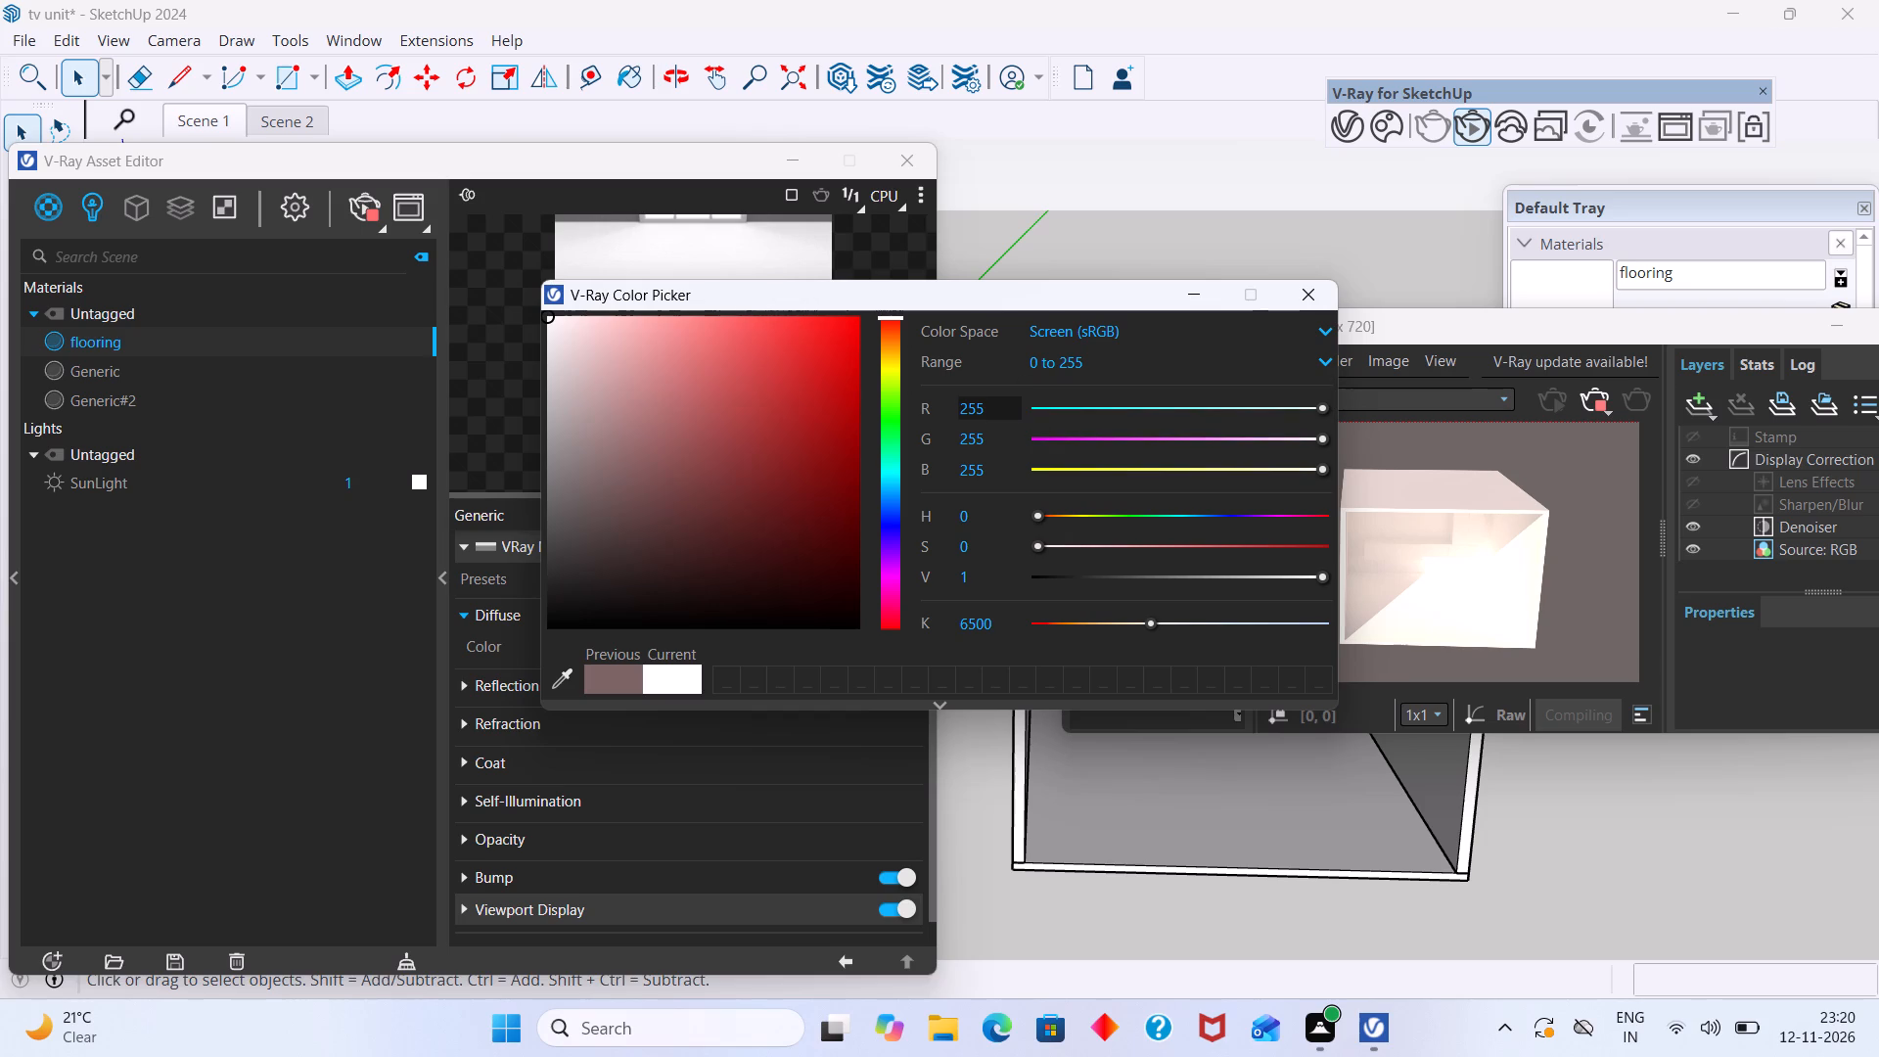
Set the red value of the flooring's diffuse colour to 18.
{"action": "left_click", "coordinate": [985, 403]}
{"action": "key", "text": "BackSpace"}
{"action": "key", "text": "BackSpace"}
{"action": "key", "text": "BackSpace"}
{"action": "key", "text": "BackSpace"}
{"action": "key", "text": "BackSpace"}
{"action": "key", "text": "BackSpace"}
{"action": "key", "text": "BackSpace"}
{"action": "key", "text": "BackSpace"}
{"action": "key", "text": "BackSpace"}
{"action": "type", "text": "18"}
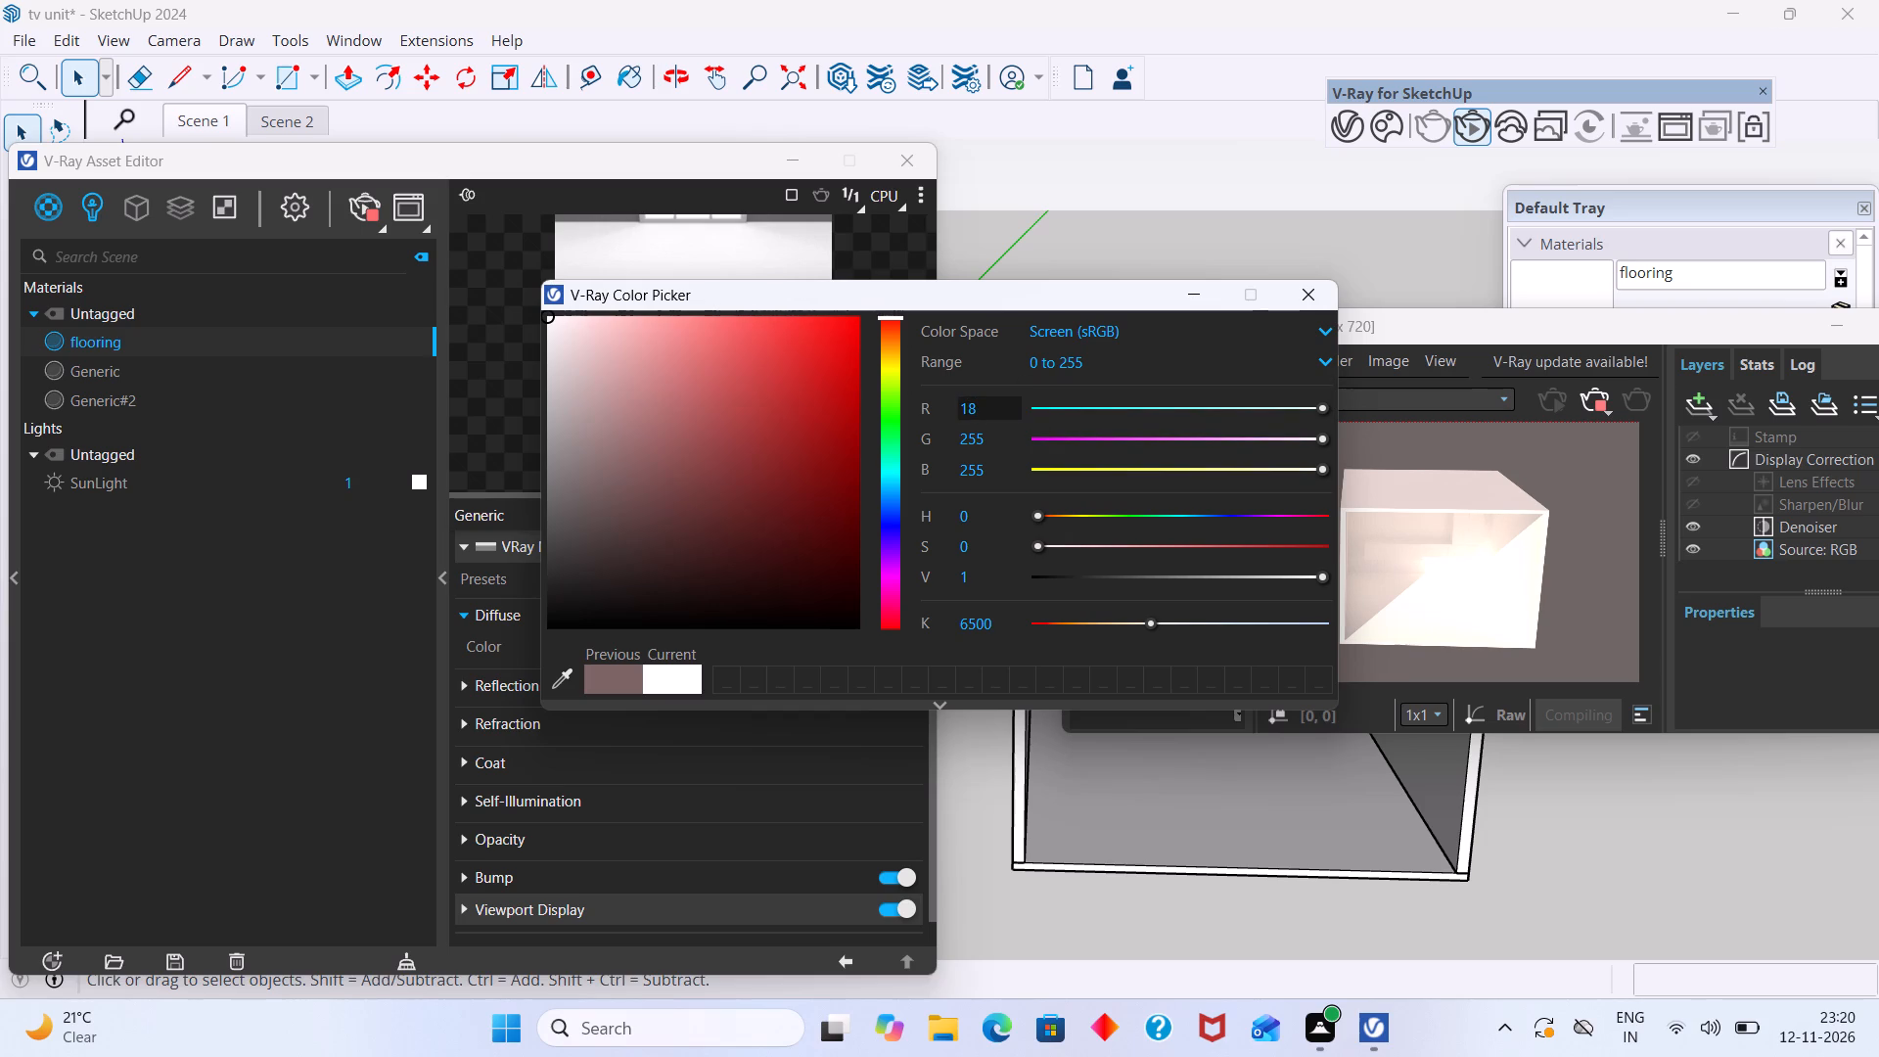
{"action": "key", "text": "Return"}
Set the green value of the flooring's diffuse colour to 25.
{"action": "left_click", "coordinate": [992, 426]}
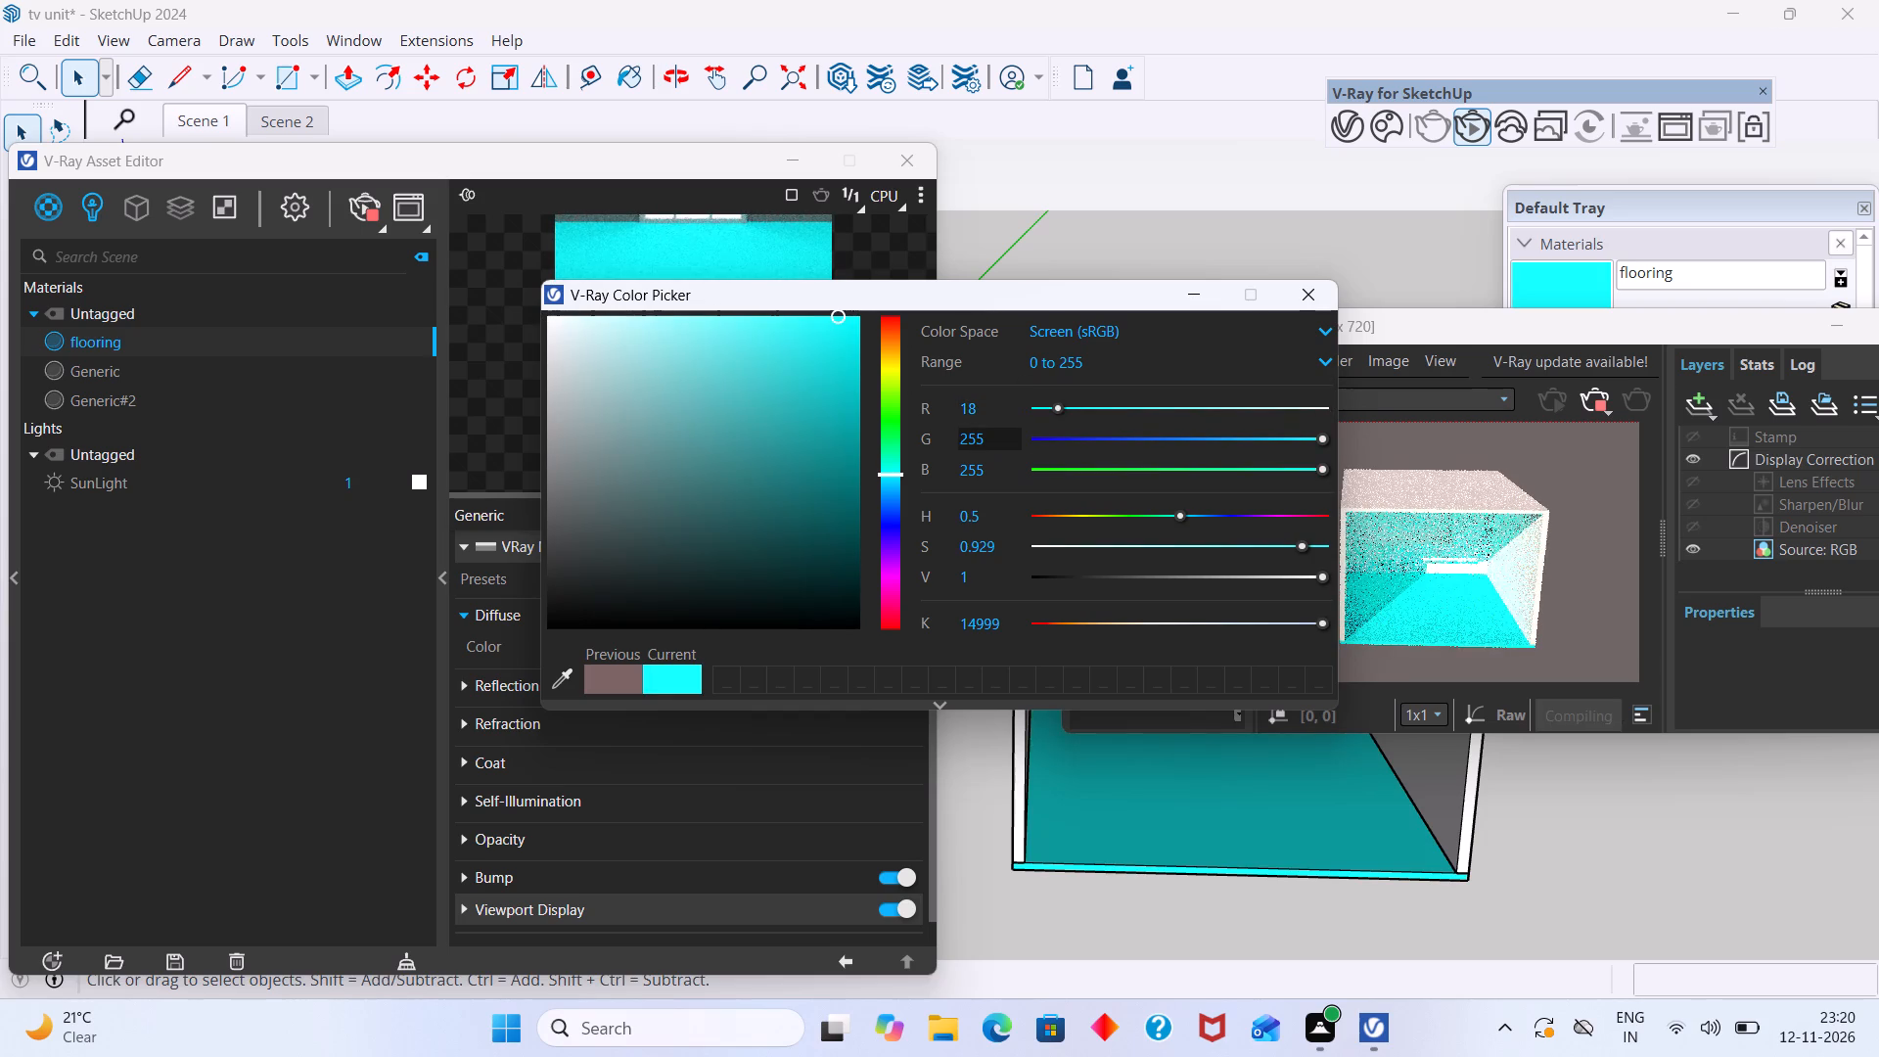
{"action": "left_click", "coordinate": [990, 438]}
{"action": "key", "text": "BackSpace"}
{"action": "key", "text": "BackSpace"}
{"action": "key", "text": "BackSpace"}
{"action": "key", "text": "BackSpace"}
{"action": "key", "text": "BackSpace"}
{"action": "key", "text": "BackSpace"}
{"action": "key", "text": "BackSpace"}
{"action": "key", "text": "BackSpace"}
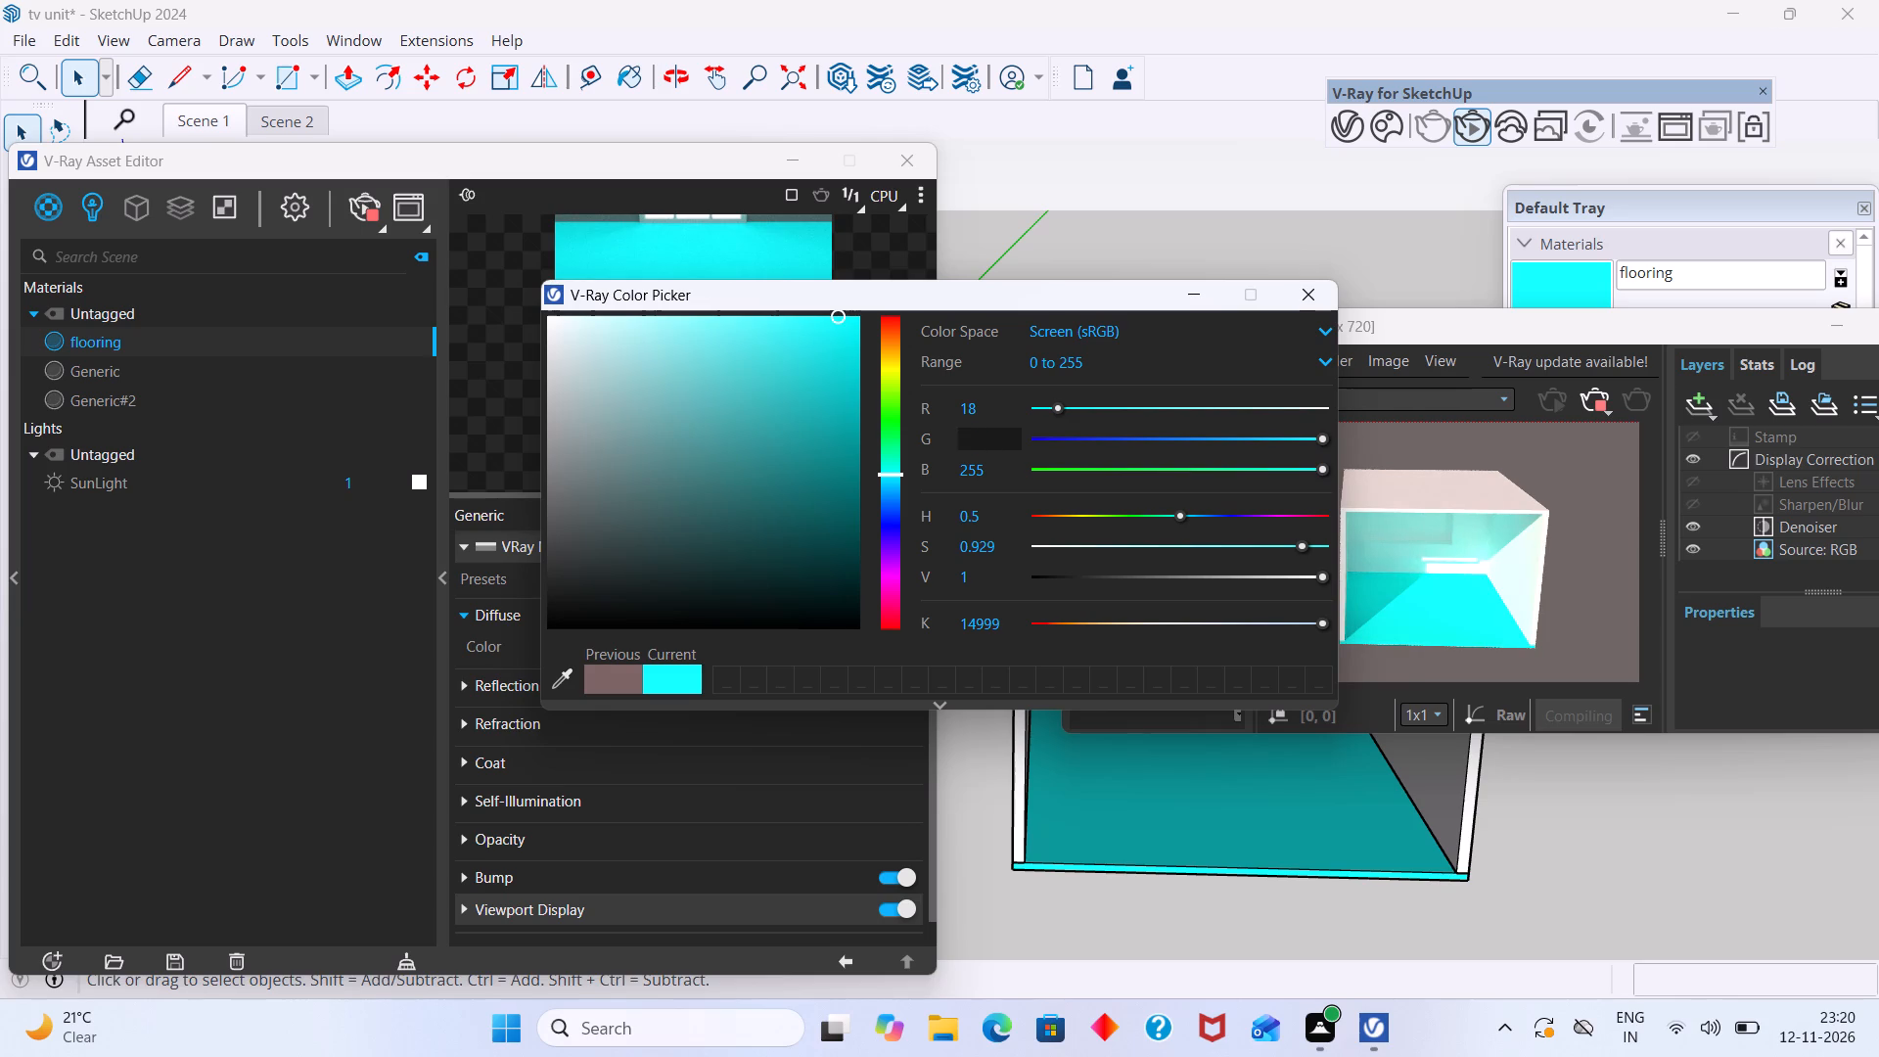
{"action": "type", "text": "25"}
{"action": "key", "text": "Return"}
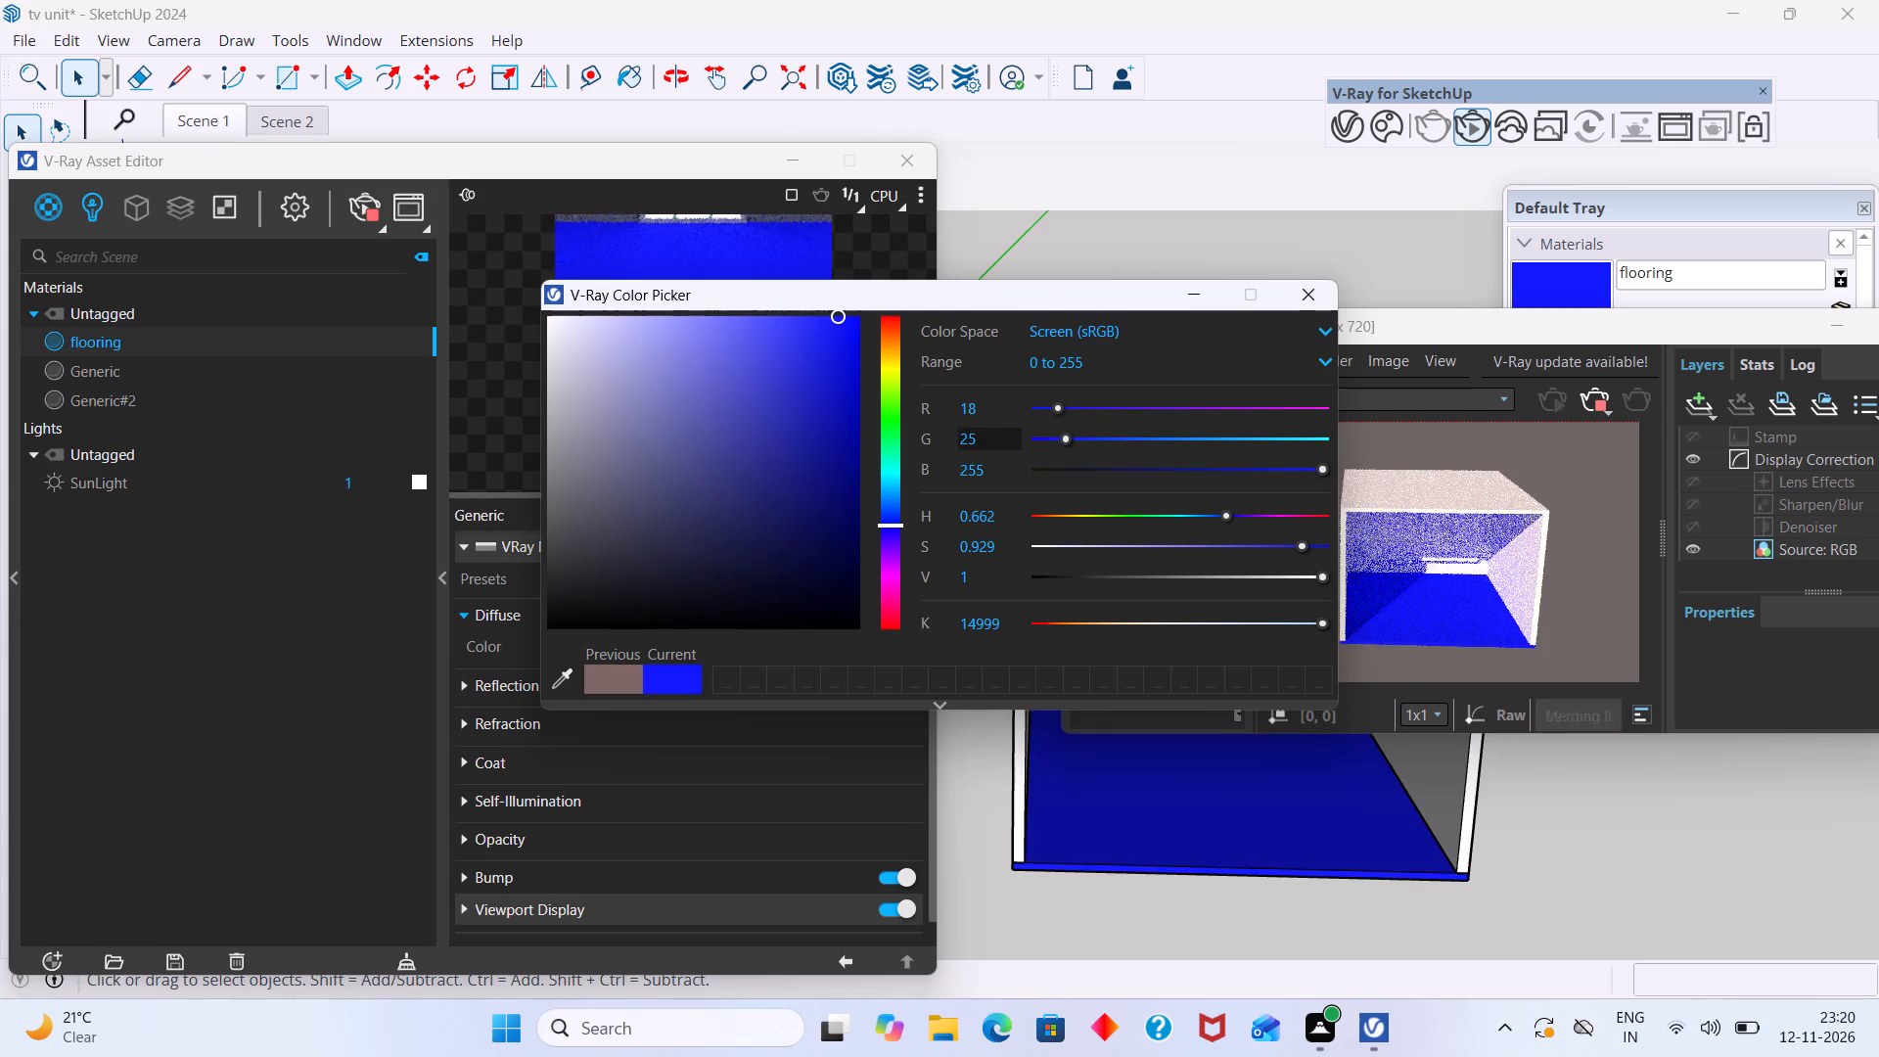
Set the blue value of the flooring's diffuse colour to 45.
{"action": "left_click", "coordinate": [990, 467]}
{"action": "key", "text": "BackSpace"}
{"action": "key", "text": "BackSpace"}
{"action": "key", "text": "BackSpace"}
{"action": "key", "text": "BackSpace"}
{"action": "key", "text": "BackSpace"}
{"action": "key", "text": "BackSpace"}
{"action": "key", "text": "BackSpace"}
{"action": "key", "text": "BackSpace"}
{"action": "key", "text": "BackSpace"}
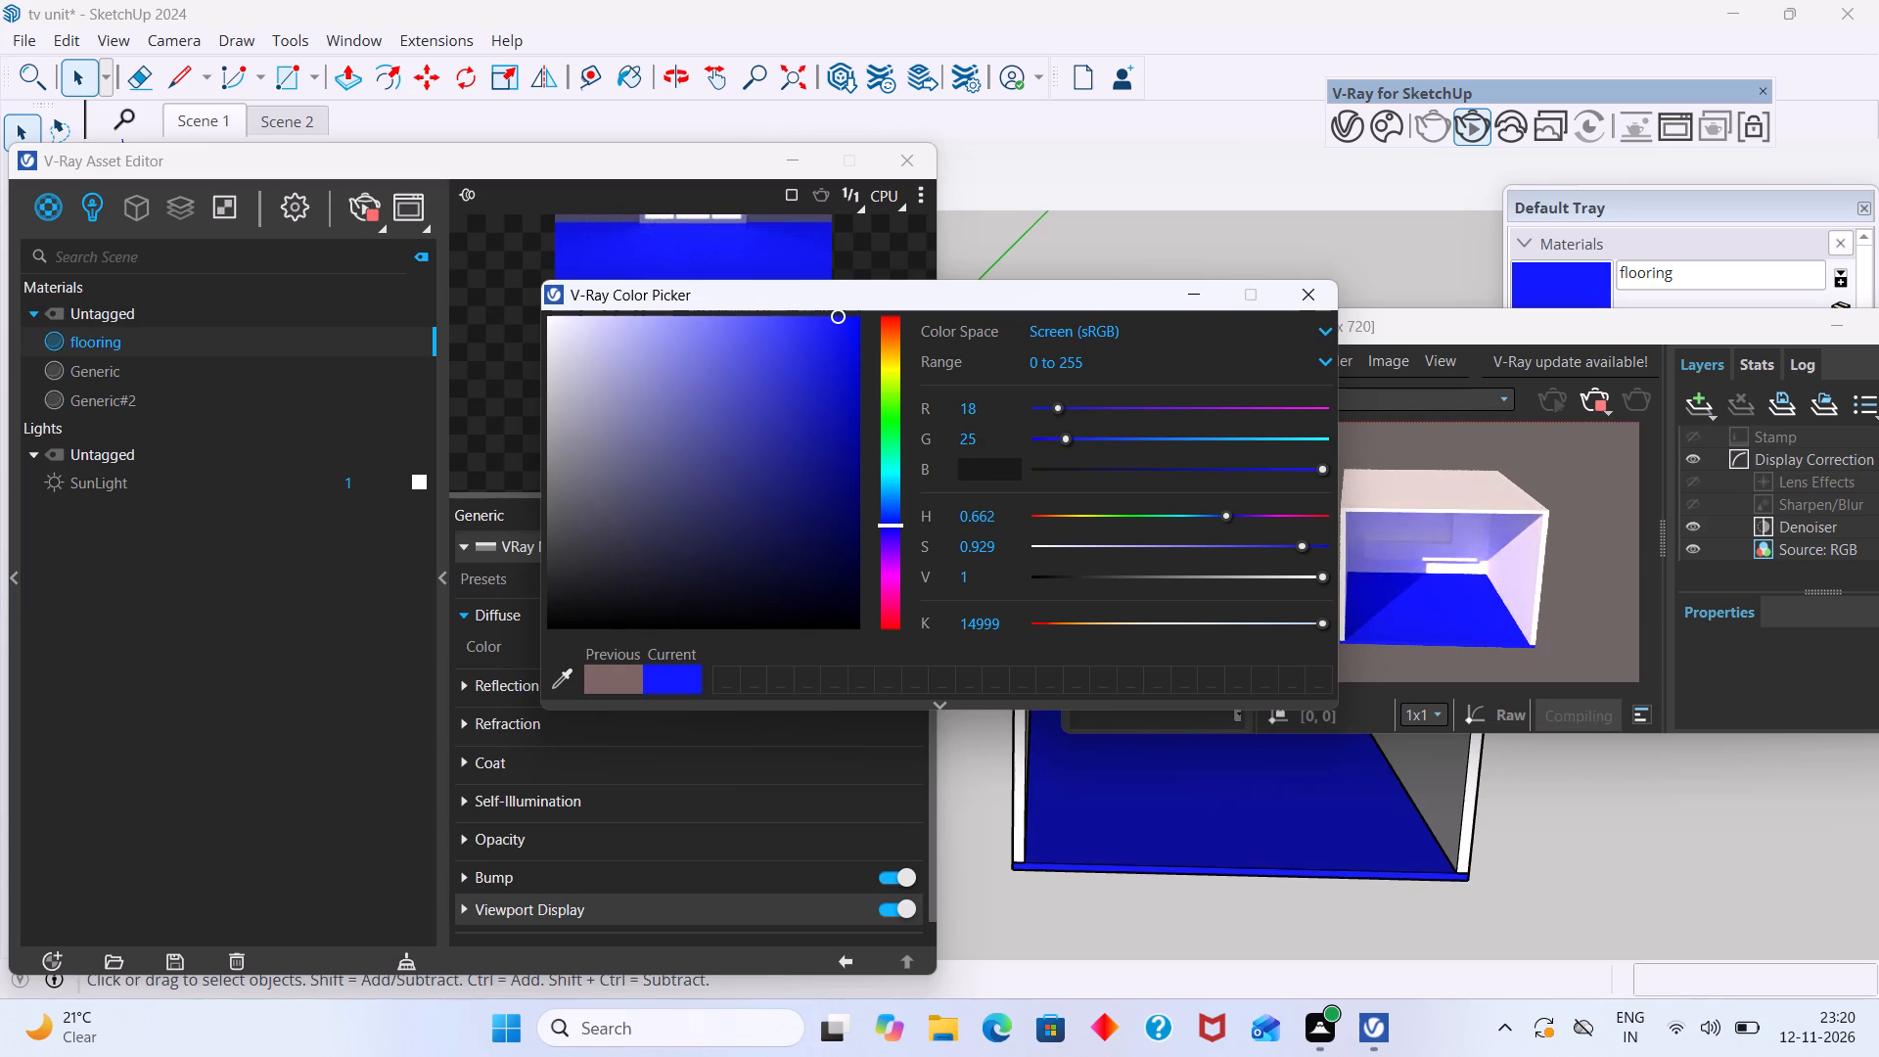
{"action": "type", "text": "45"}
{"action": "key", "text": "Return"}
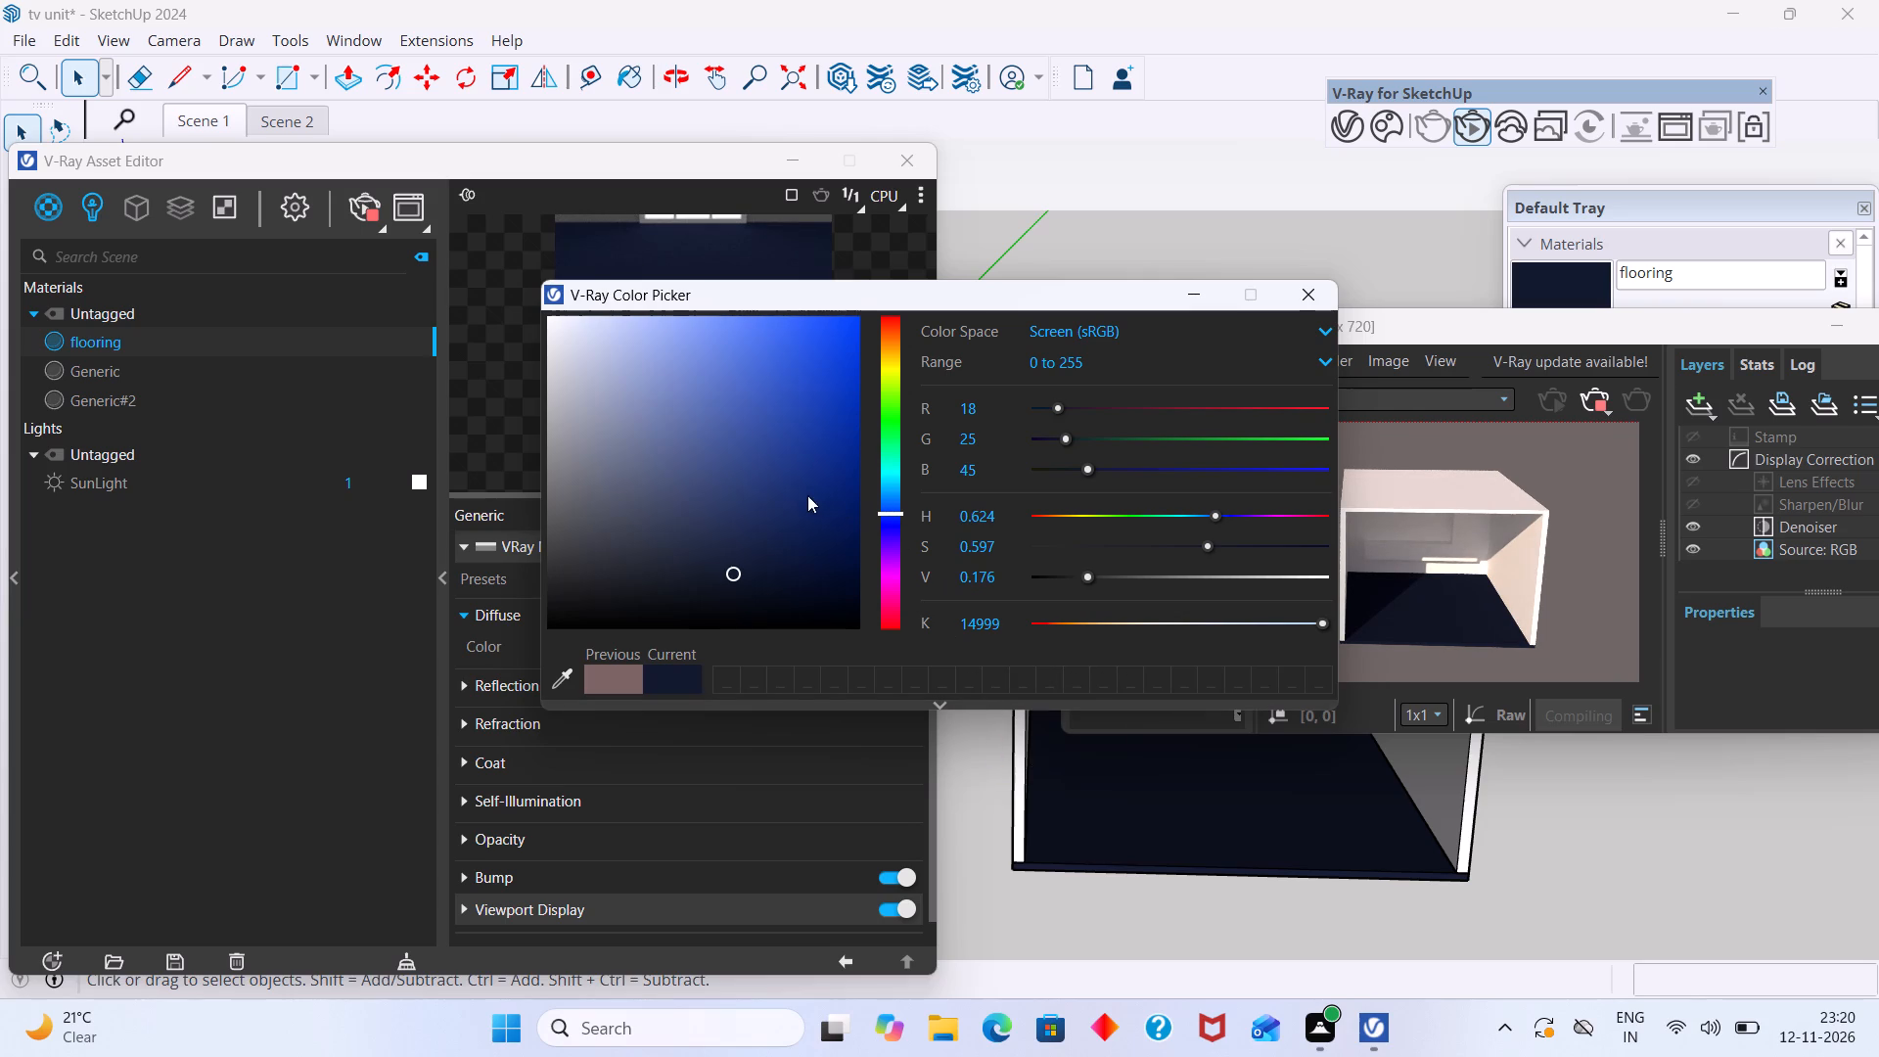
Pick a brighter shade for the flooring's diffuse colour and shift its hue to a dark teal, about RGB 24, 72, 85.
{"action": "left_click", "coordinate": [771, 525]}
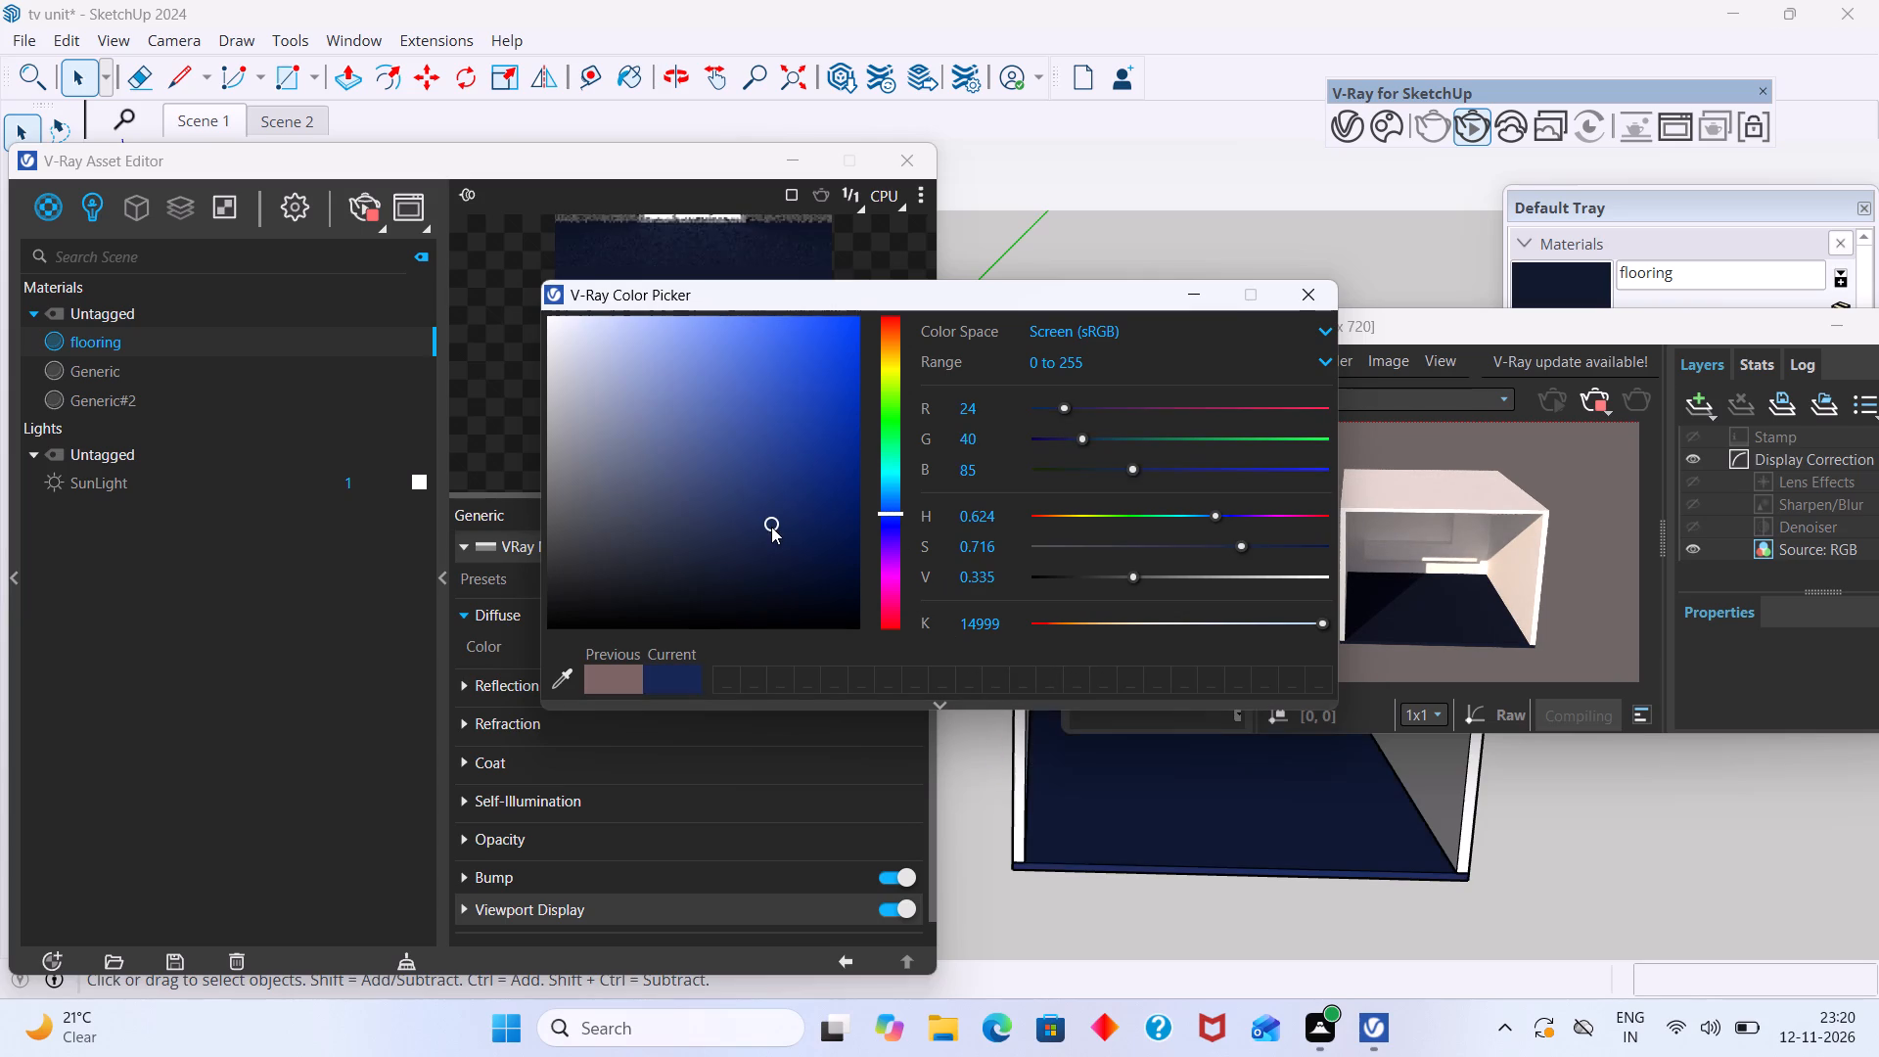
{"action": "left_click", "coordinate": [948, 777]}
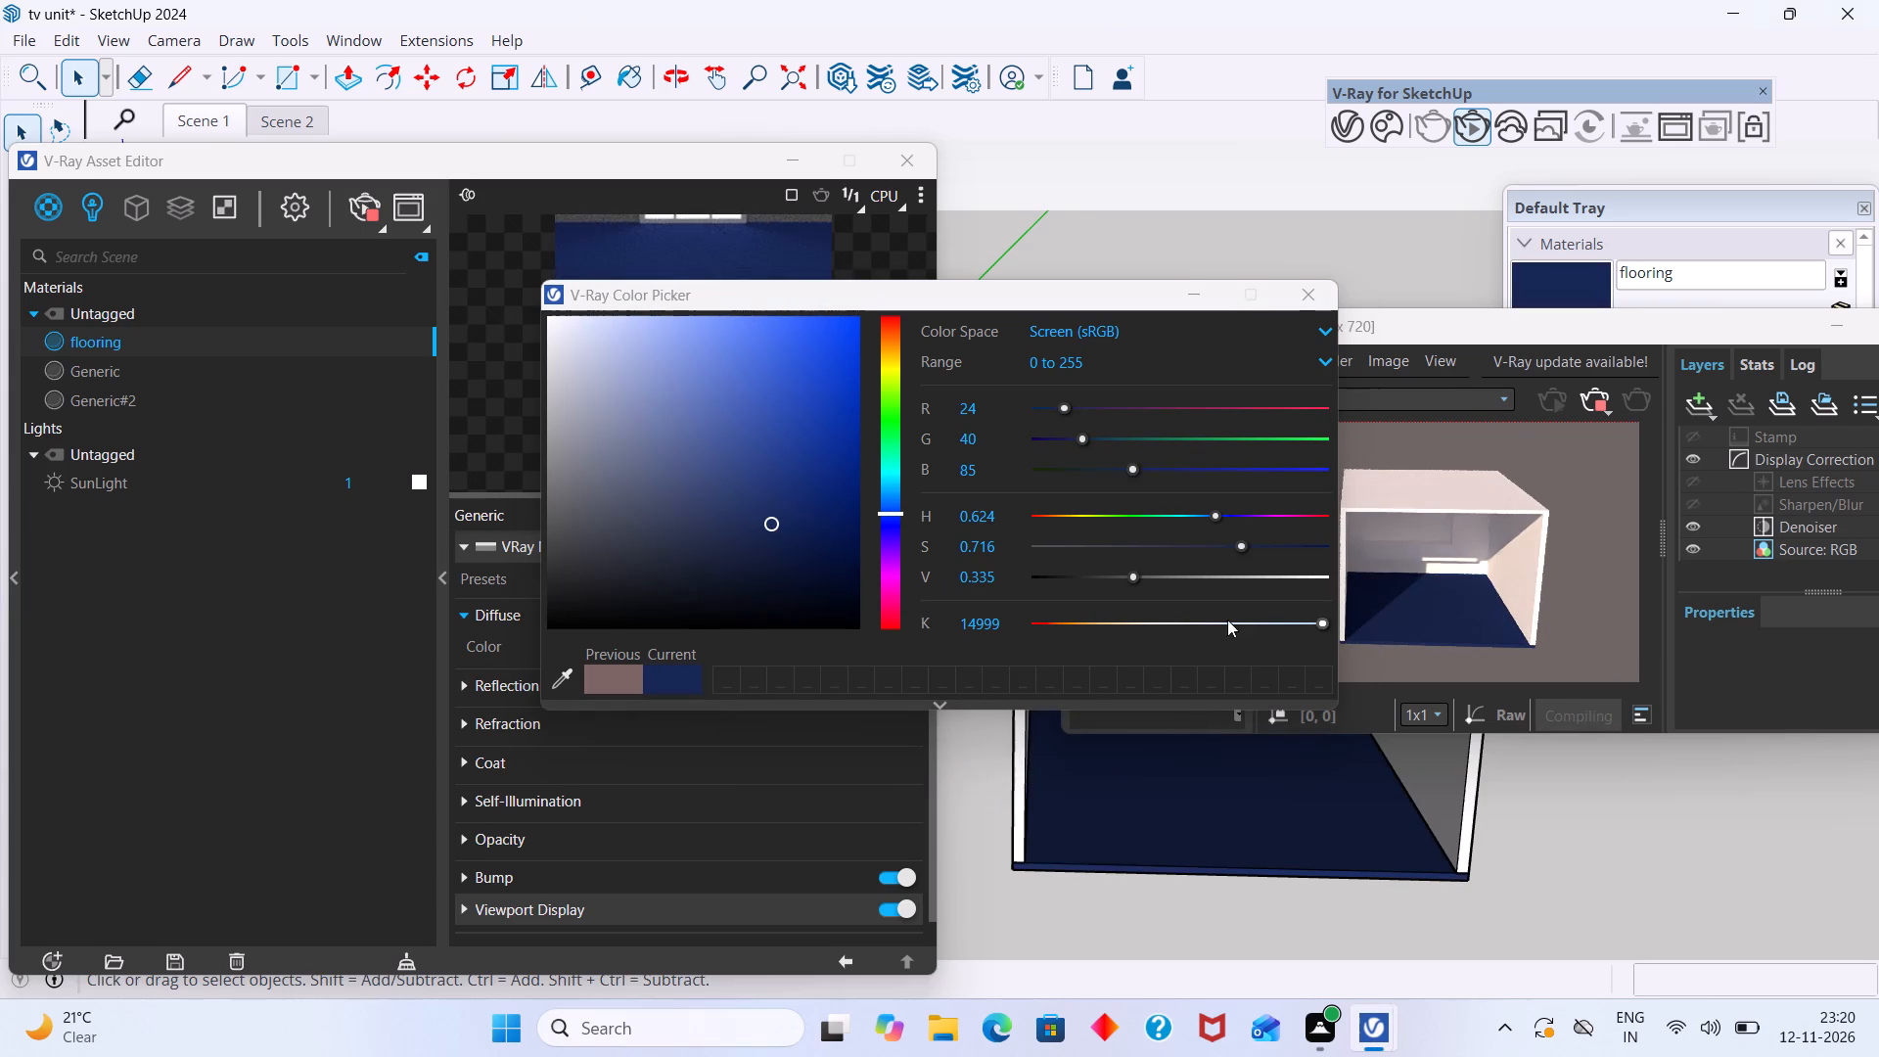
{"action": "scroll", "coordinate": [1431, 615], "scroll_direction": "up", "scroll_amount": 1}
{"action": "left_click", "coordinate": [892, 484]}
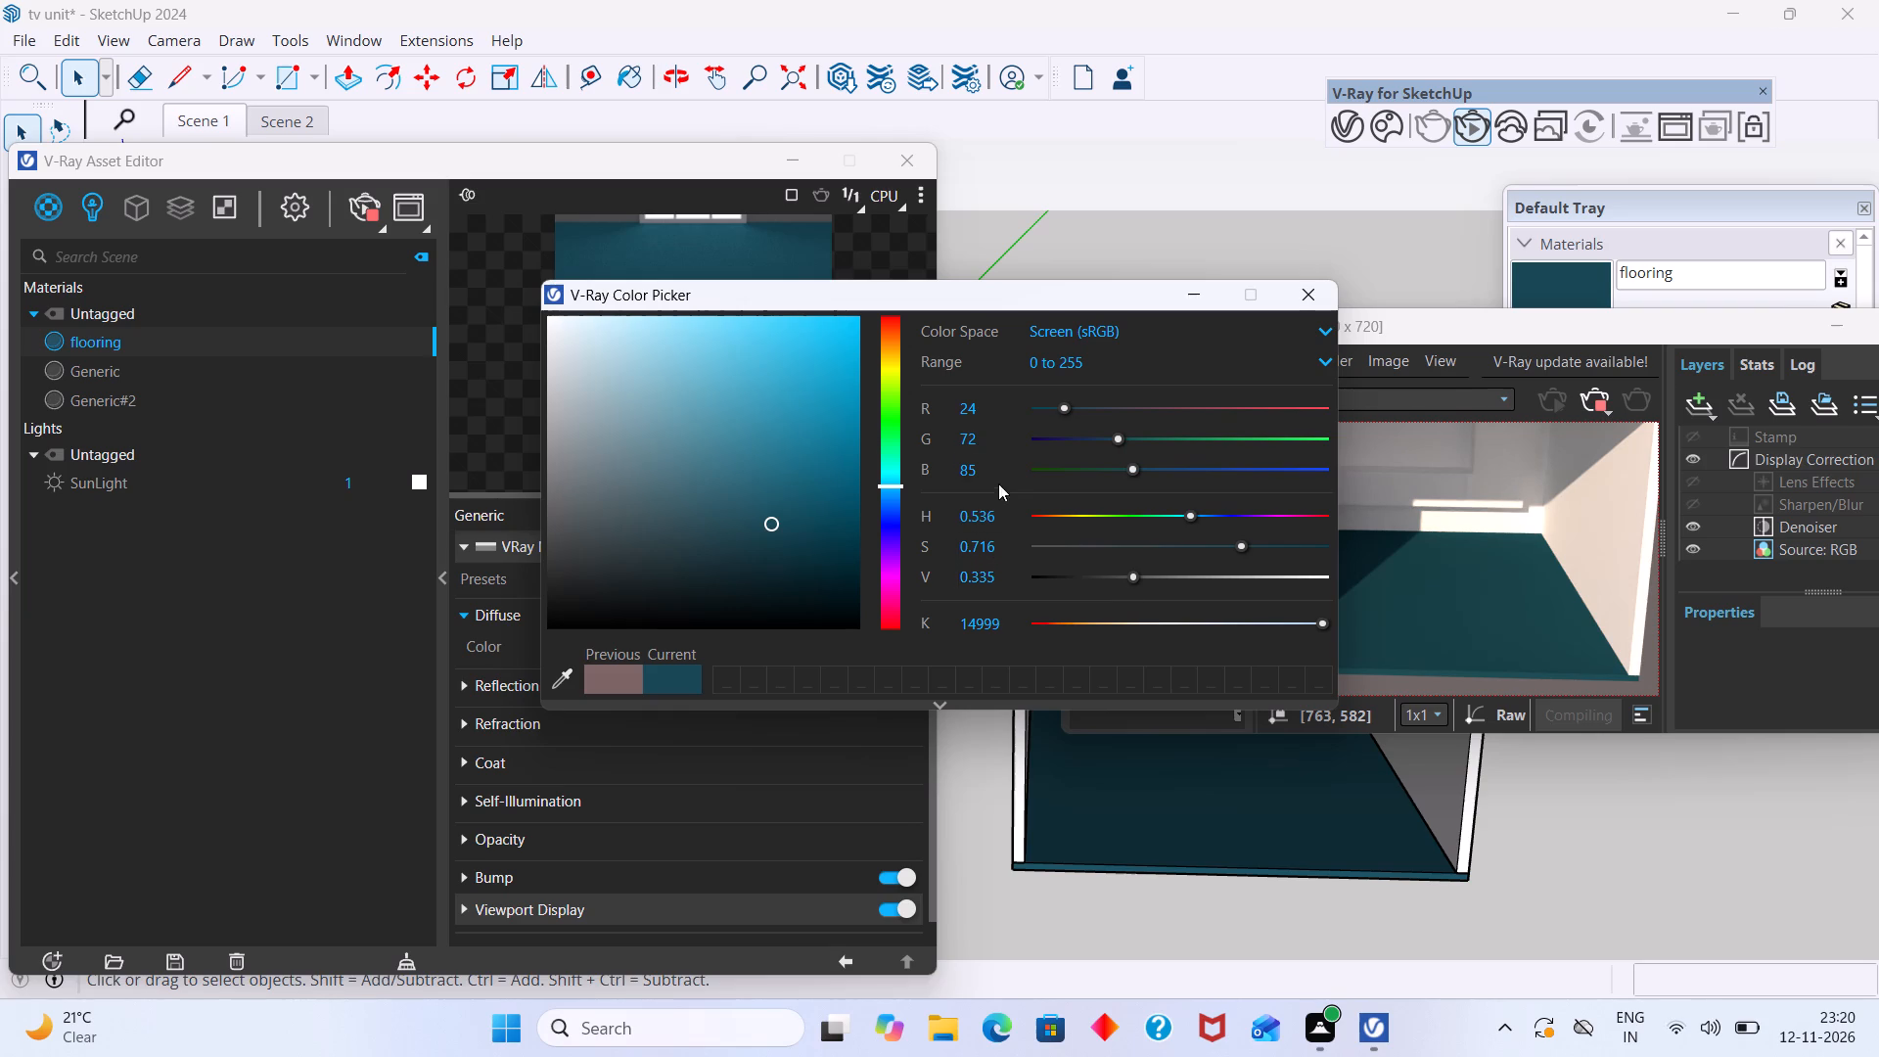
Set the red value of the flooring's diffuse colour to 5.
{"action": "left_click", "coordinate": [977, 403]}
{"action": "key", "text": "BackSpace"}
{"action": "key", "text": "BackSpace"}
{"action": "key", "text": "BackSpace"}
{"action": "key", "text": "BackSpace"}
{"action": "key", "text": "BackSpace"}
{"action": "key", "text": "BackSpace"}
{"action": "key", "text": "BackSpace"}
{"action": "key", "text": "5"}
{"action": "key", "text": "Return"}
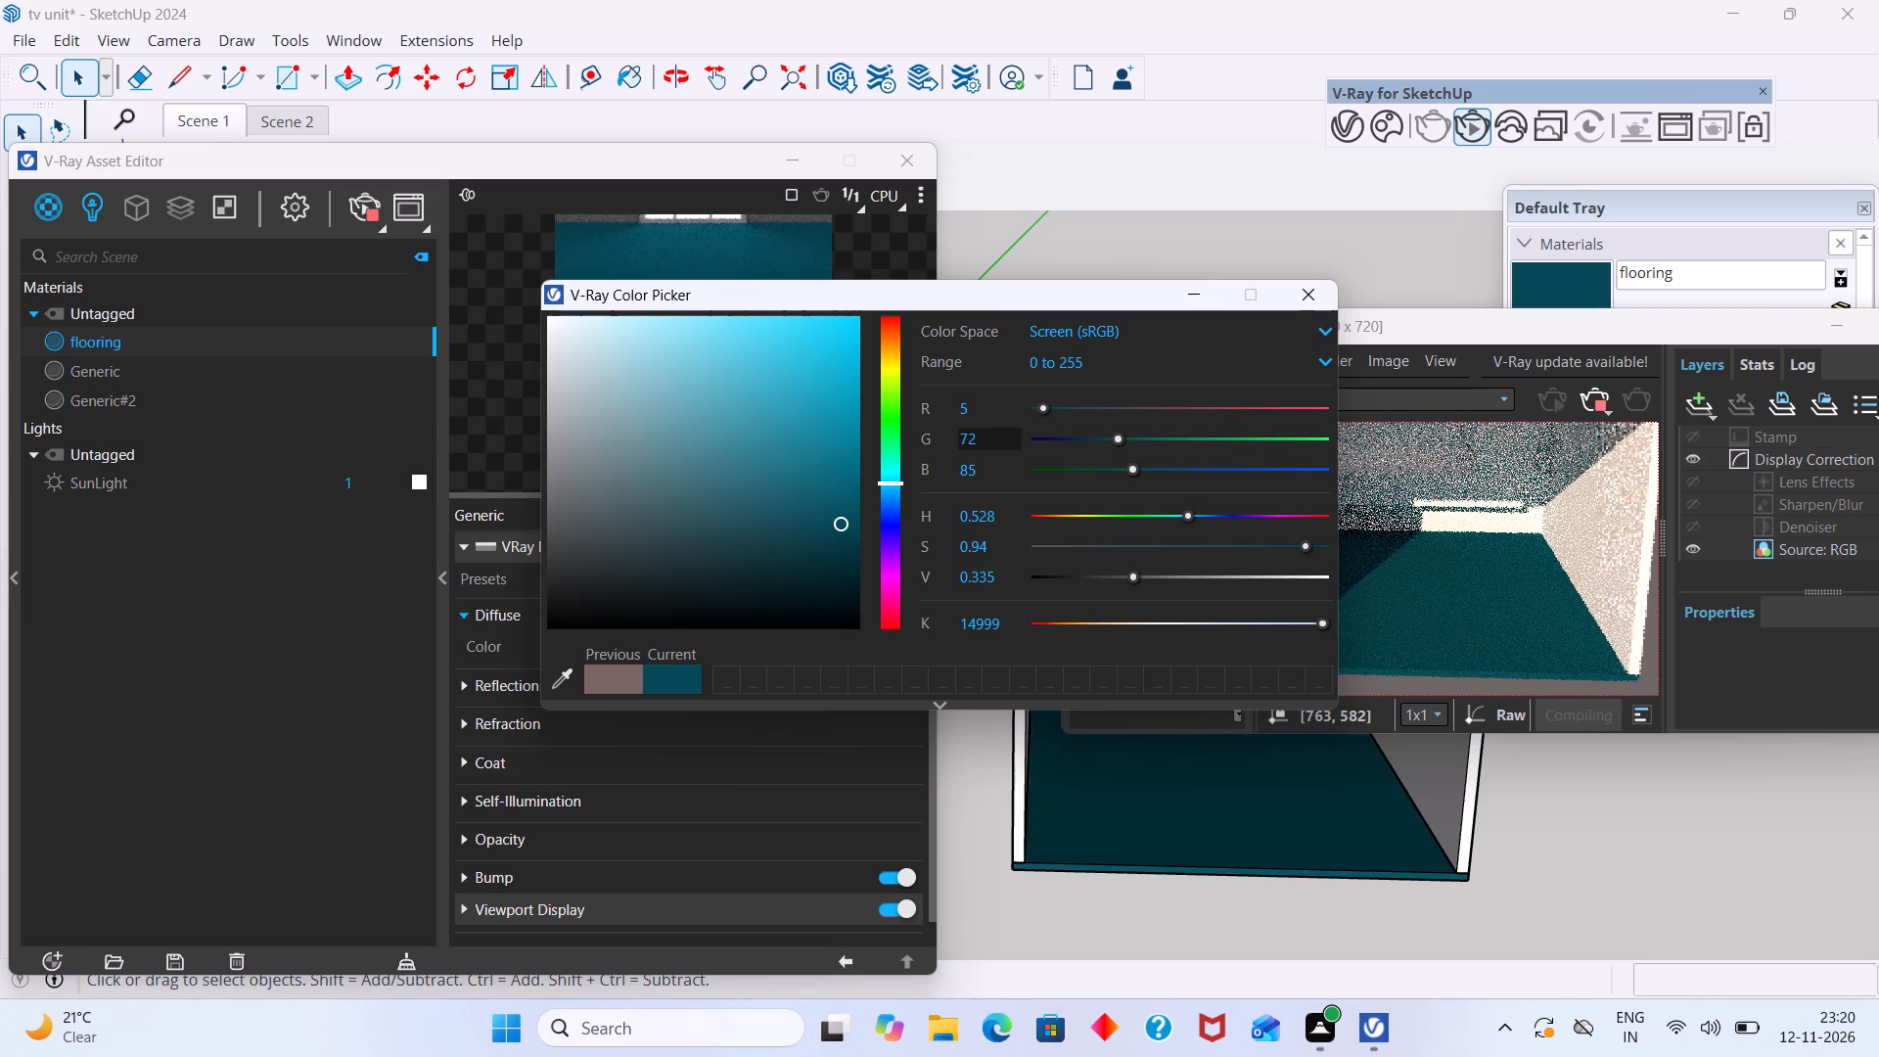
Set the green value of the flooring's diffuse colour to 9.
{"action": "left_click", "coordinate": [982, 437]}
{"action": "key", "text": "BackSpace"}
{"action": "key", "text": "BackSpace"}
{"action": "key", "text": "BackSpace"}
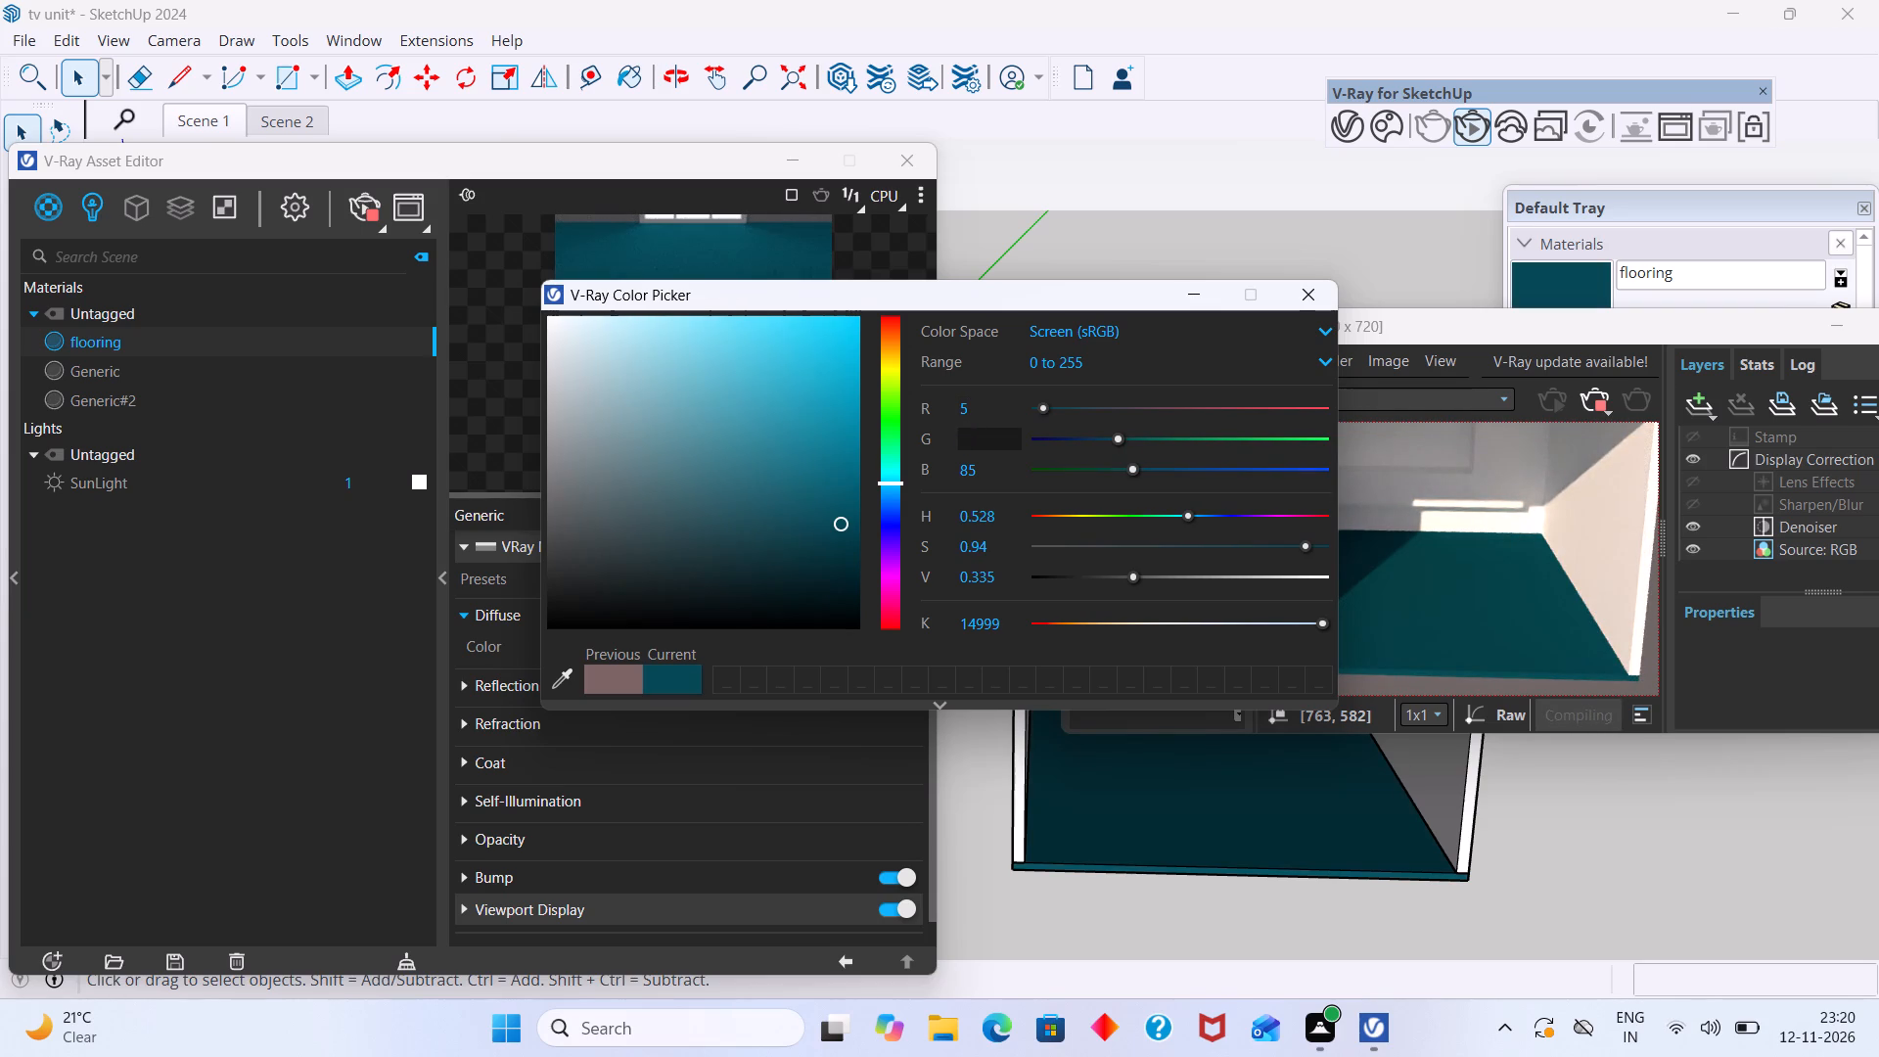
{"action": "key", "text": "9"}
{"action": "key", "text": "Return"}
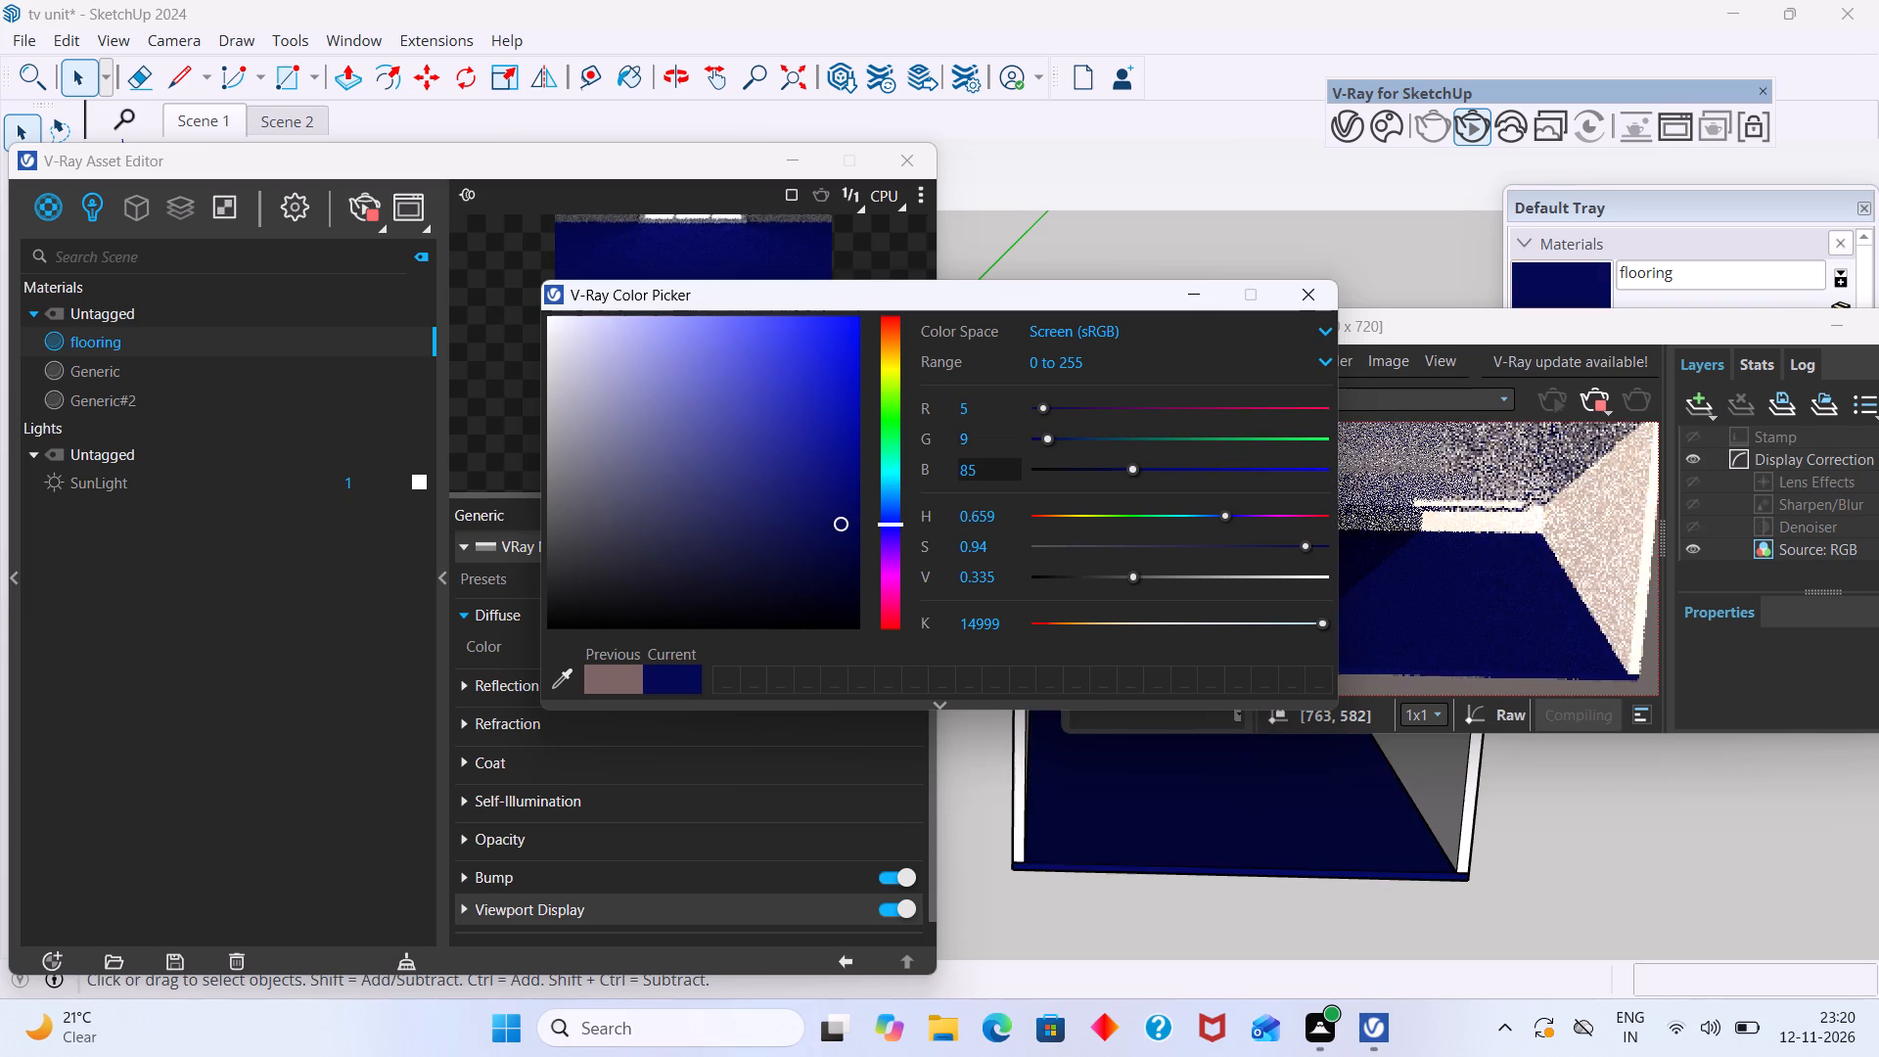
Set the blue value of the flooring's diffuse colour to 2.
{"action": "left_click", "coordinate": [992, 475]}
{"action": "key", "text": "BackSpace"}
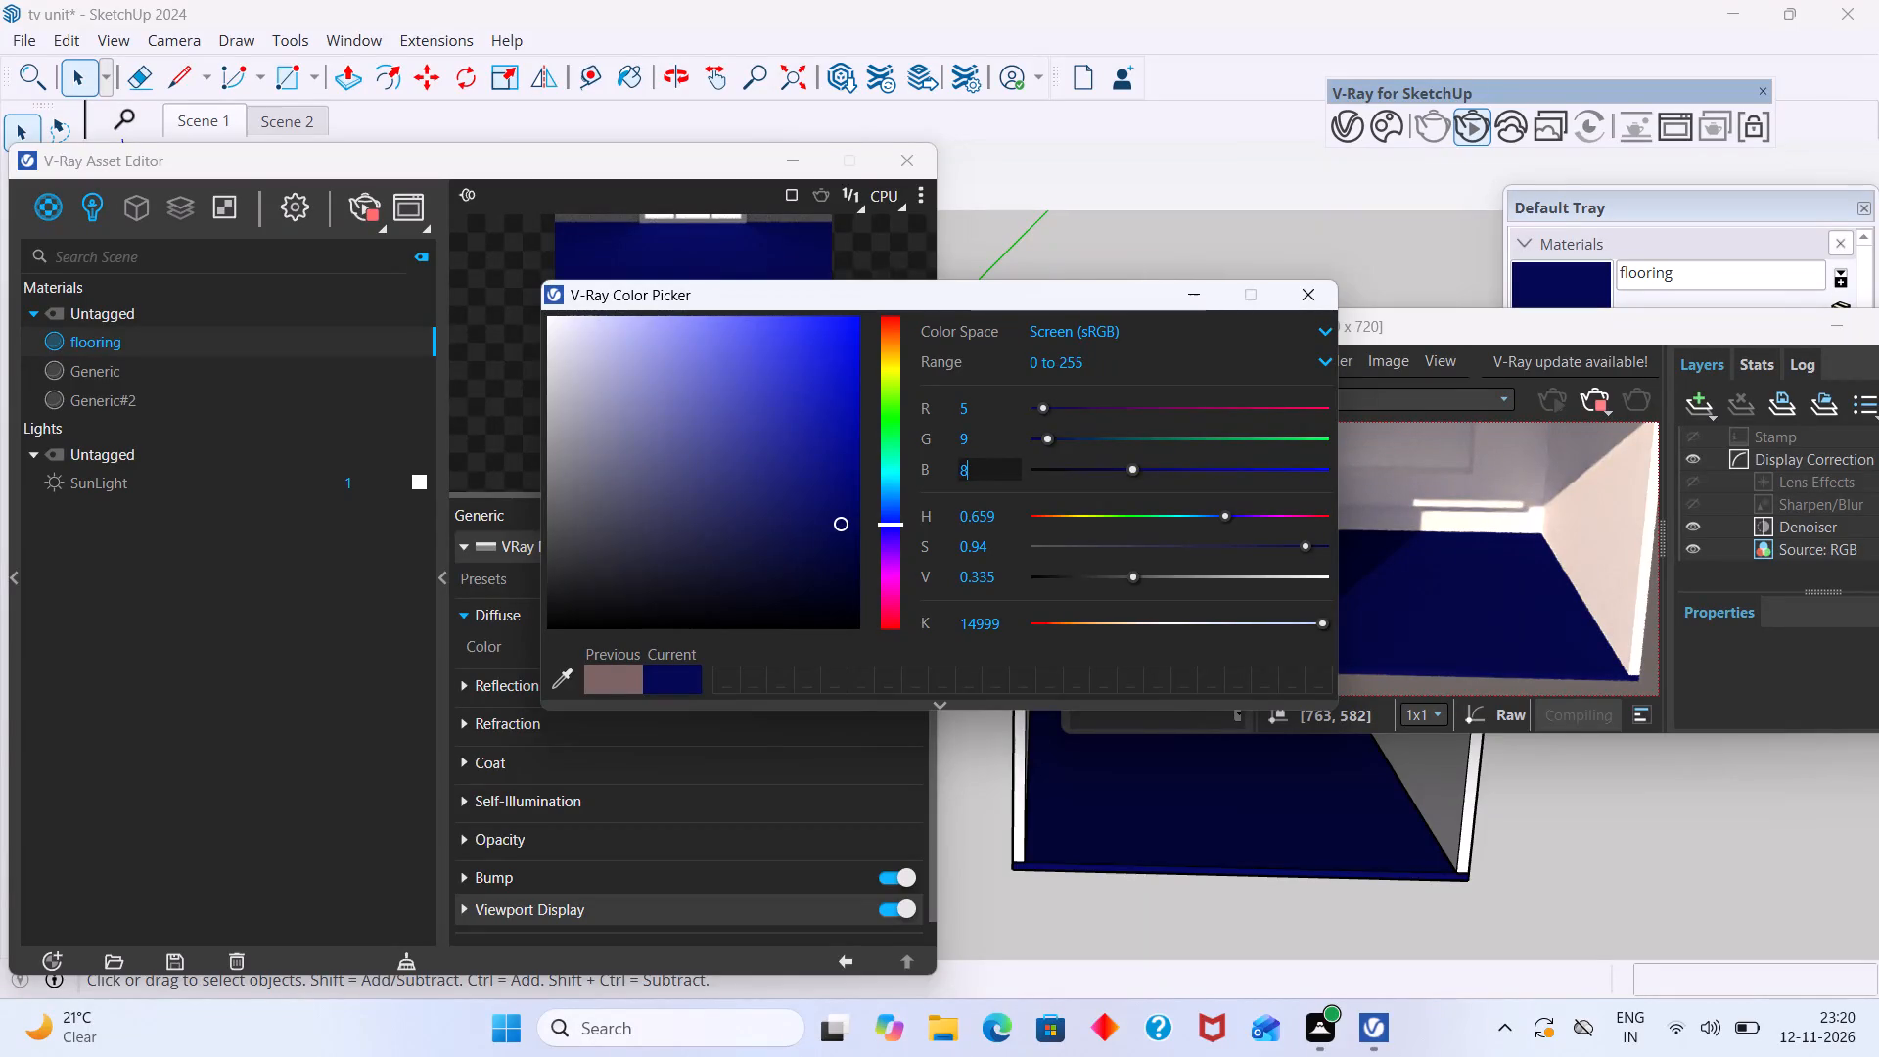
{"action": "key", "text": "BackSpace"}
{"action": "key", "text": "2"}
{"action": "key", "text": "Return"}
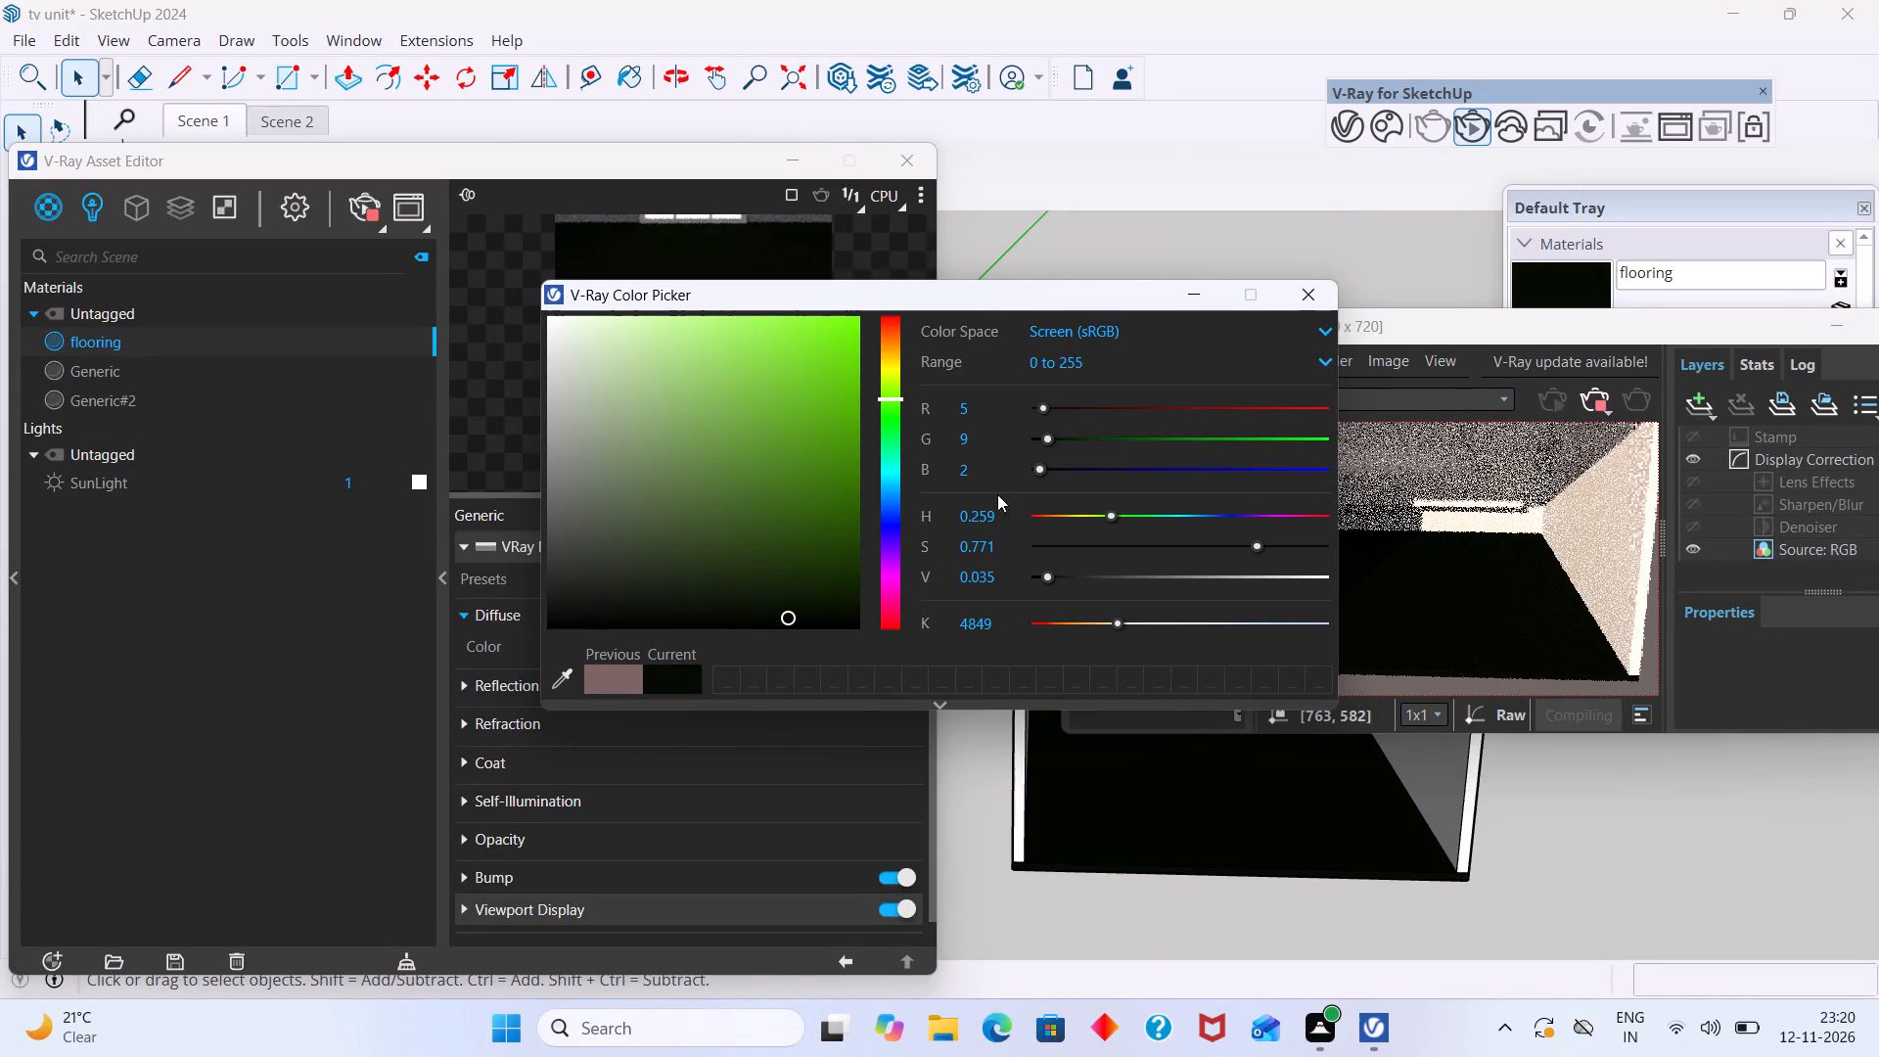
Try lighter shades of the same green hue for the flooring's diffuse colour, ending on a soft green of RGB 156, 187, 131.
{"action": "left_click", "coordinate": [873, 603]}
{"action": "scroll", "coordinate": [1511, 585], "scroll_direction": "up", "scroll_amount": 1}
{"action": "scroll", "coordinate": [1484, 582], "scroll_direction": "down", "scroll_amount": 3}
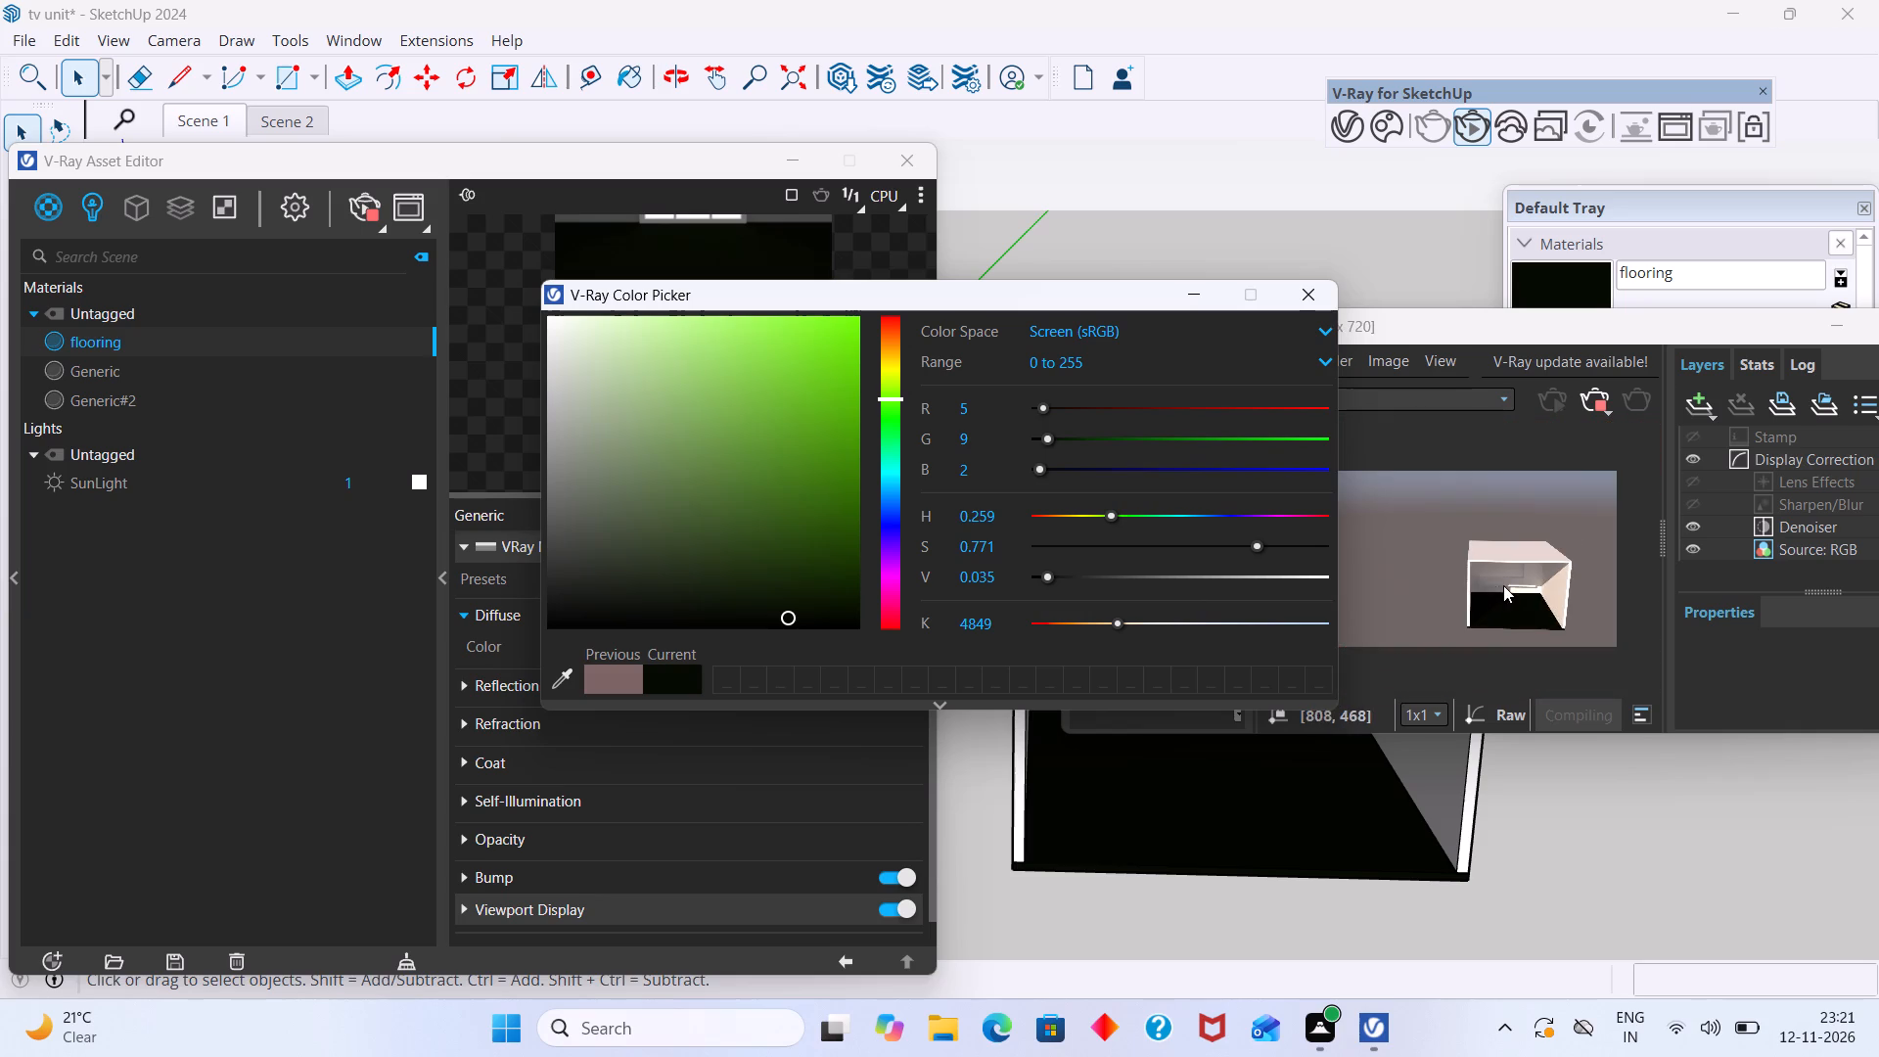
{"action": "scroll", "coordinate": [1503, 585], "scroll_direction": "up", "scroll_amount": 2}
{"action": "middle_click_drag", "start_coordinate": [1516, 594], "coordinate": [1535, 595]}
{"action": "scroll", "coordinate": [1535, 595], "scroll_direction": "down", "scroll_amount": 2}
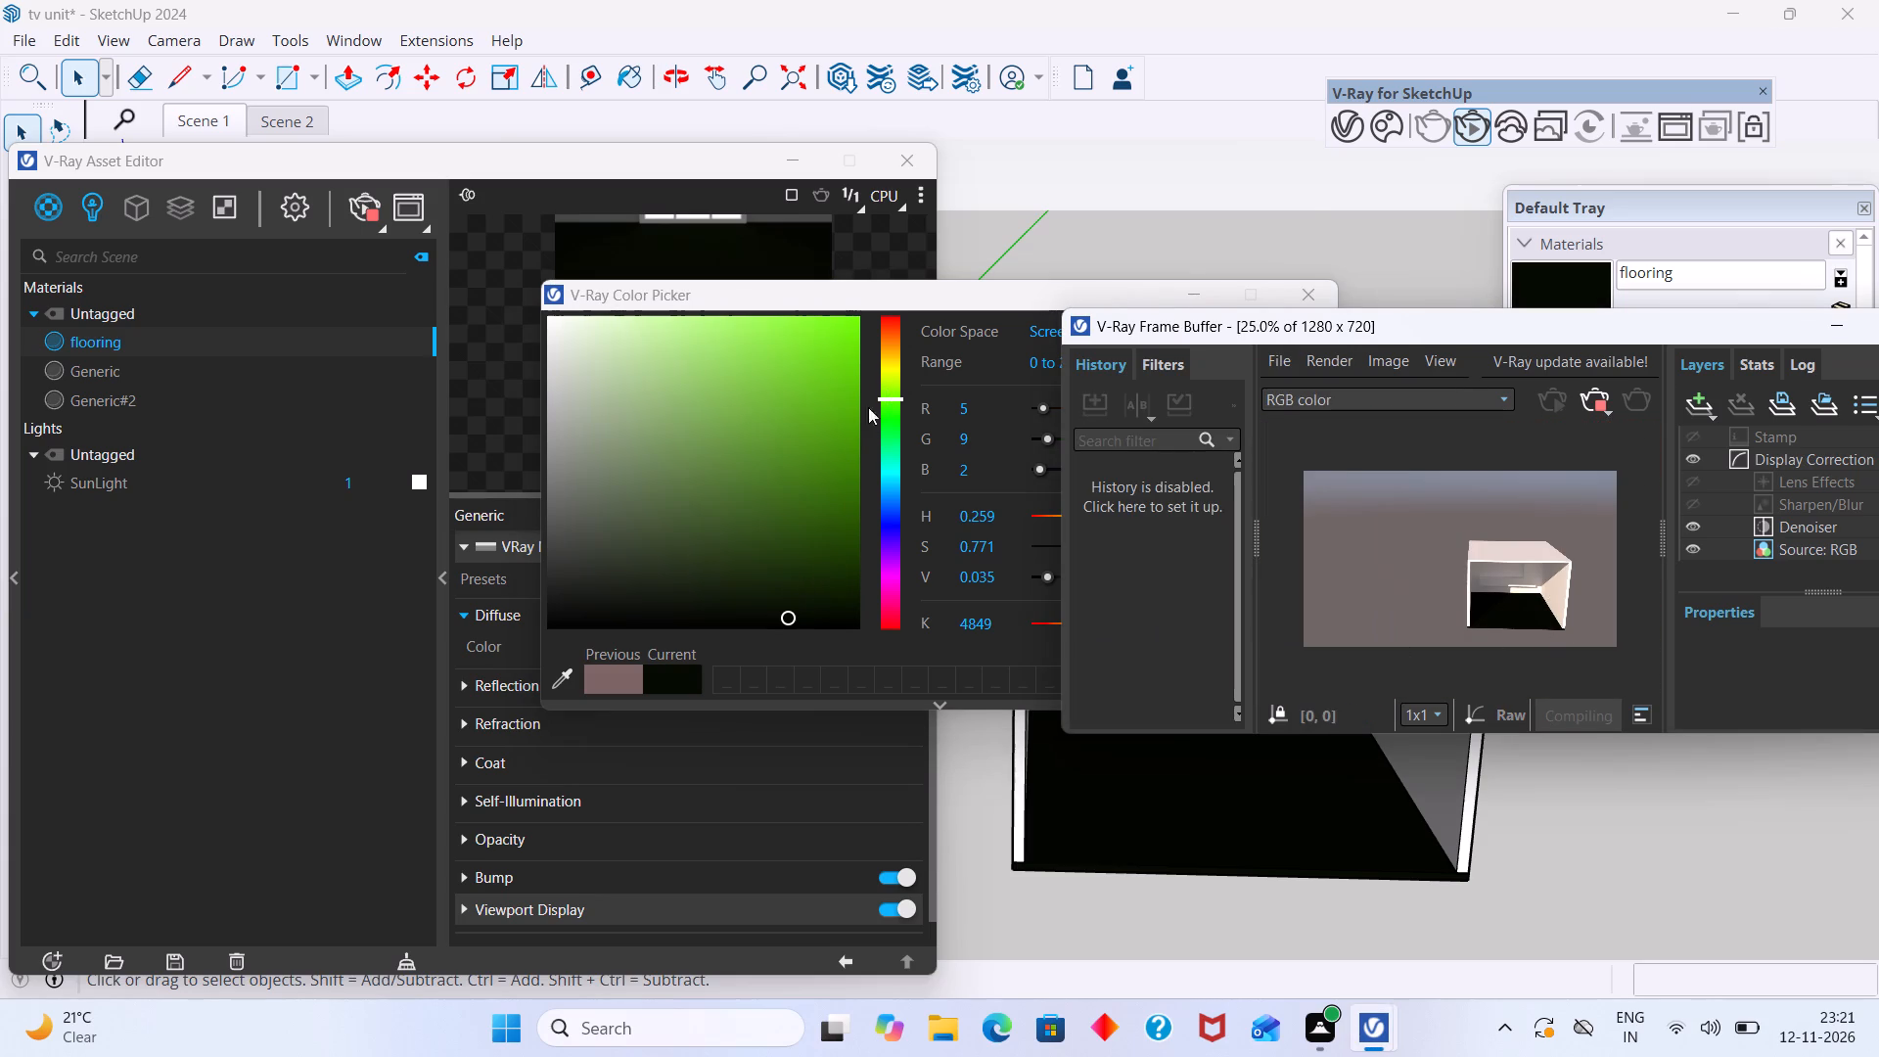
{"action": "left_click", "coordinate": [627, 430]}
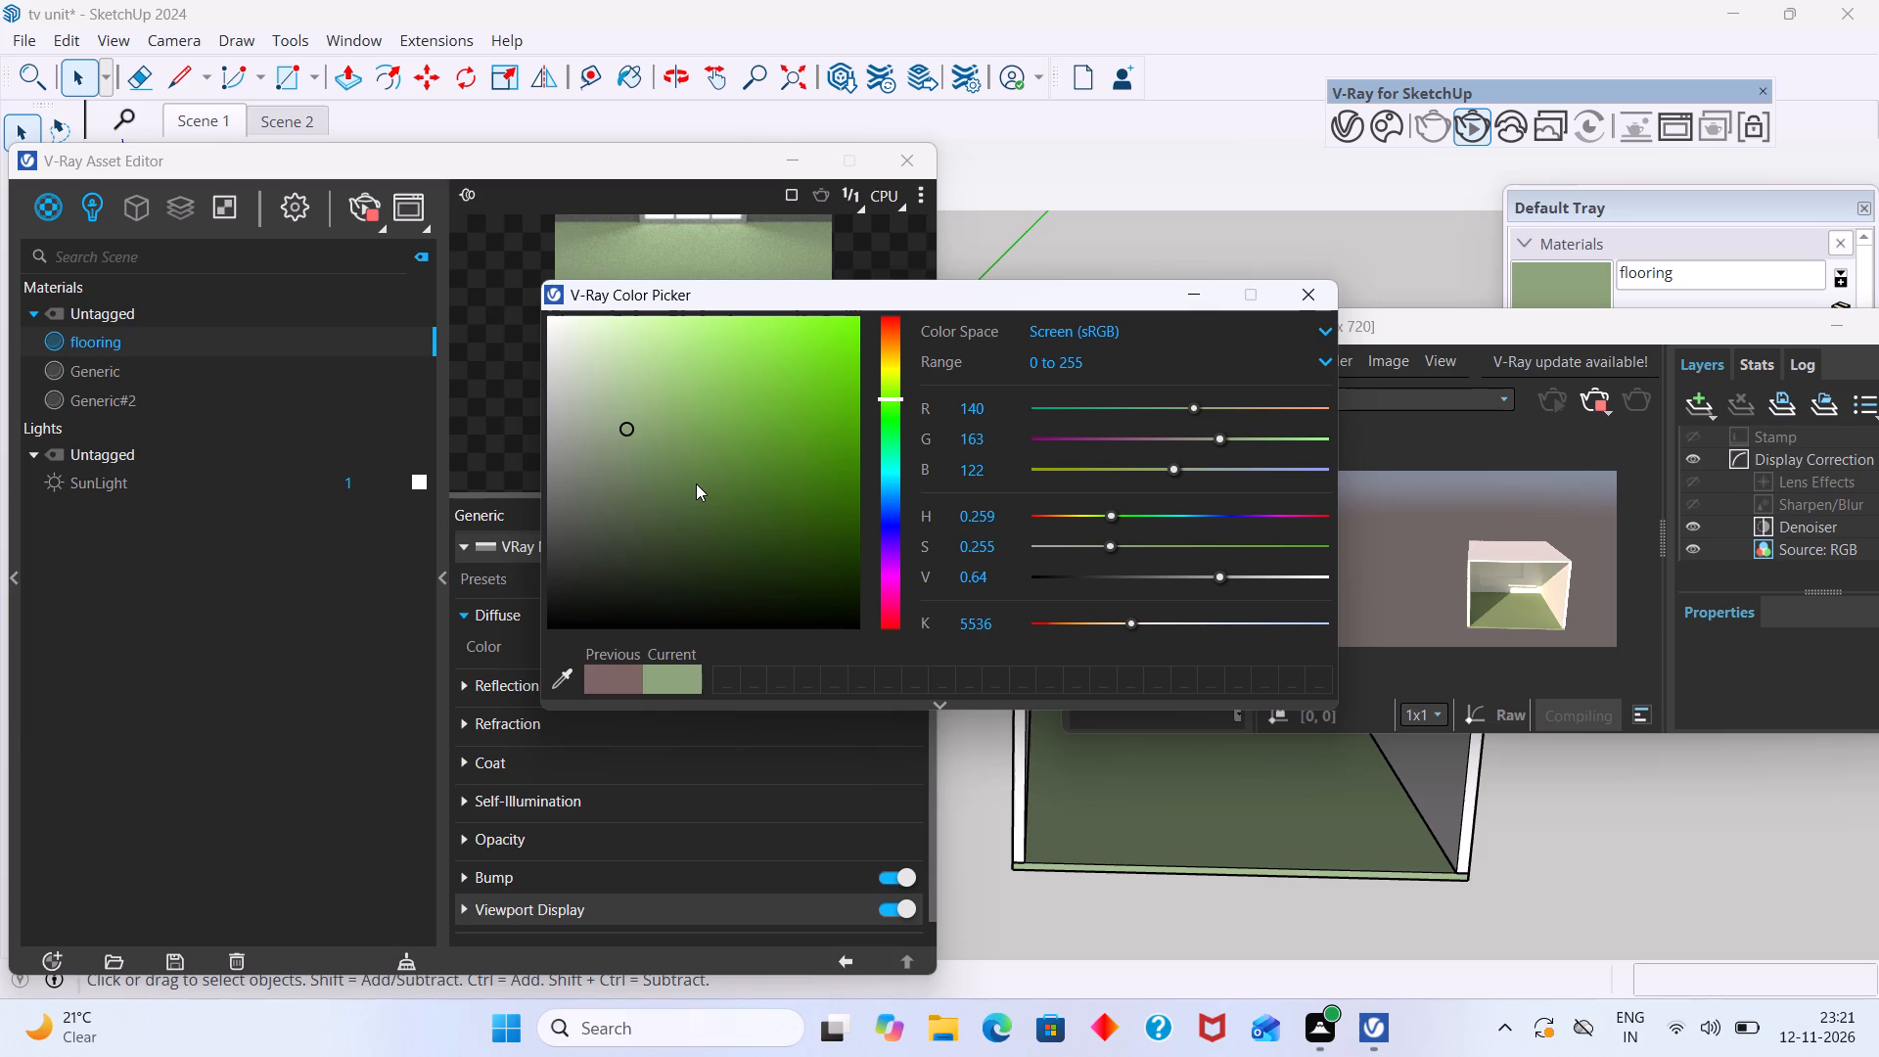
{"action": "left_click", "coordinate": [609, 377]}
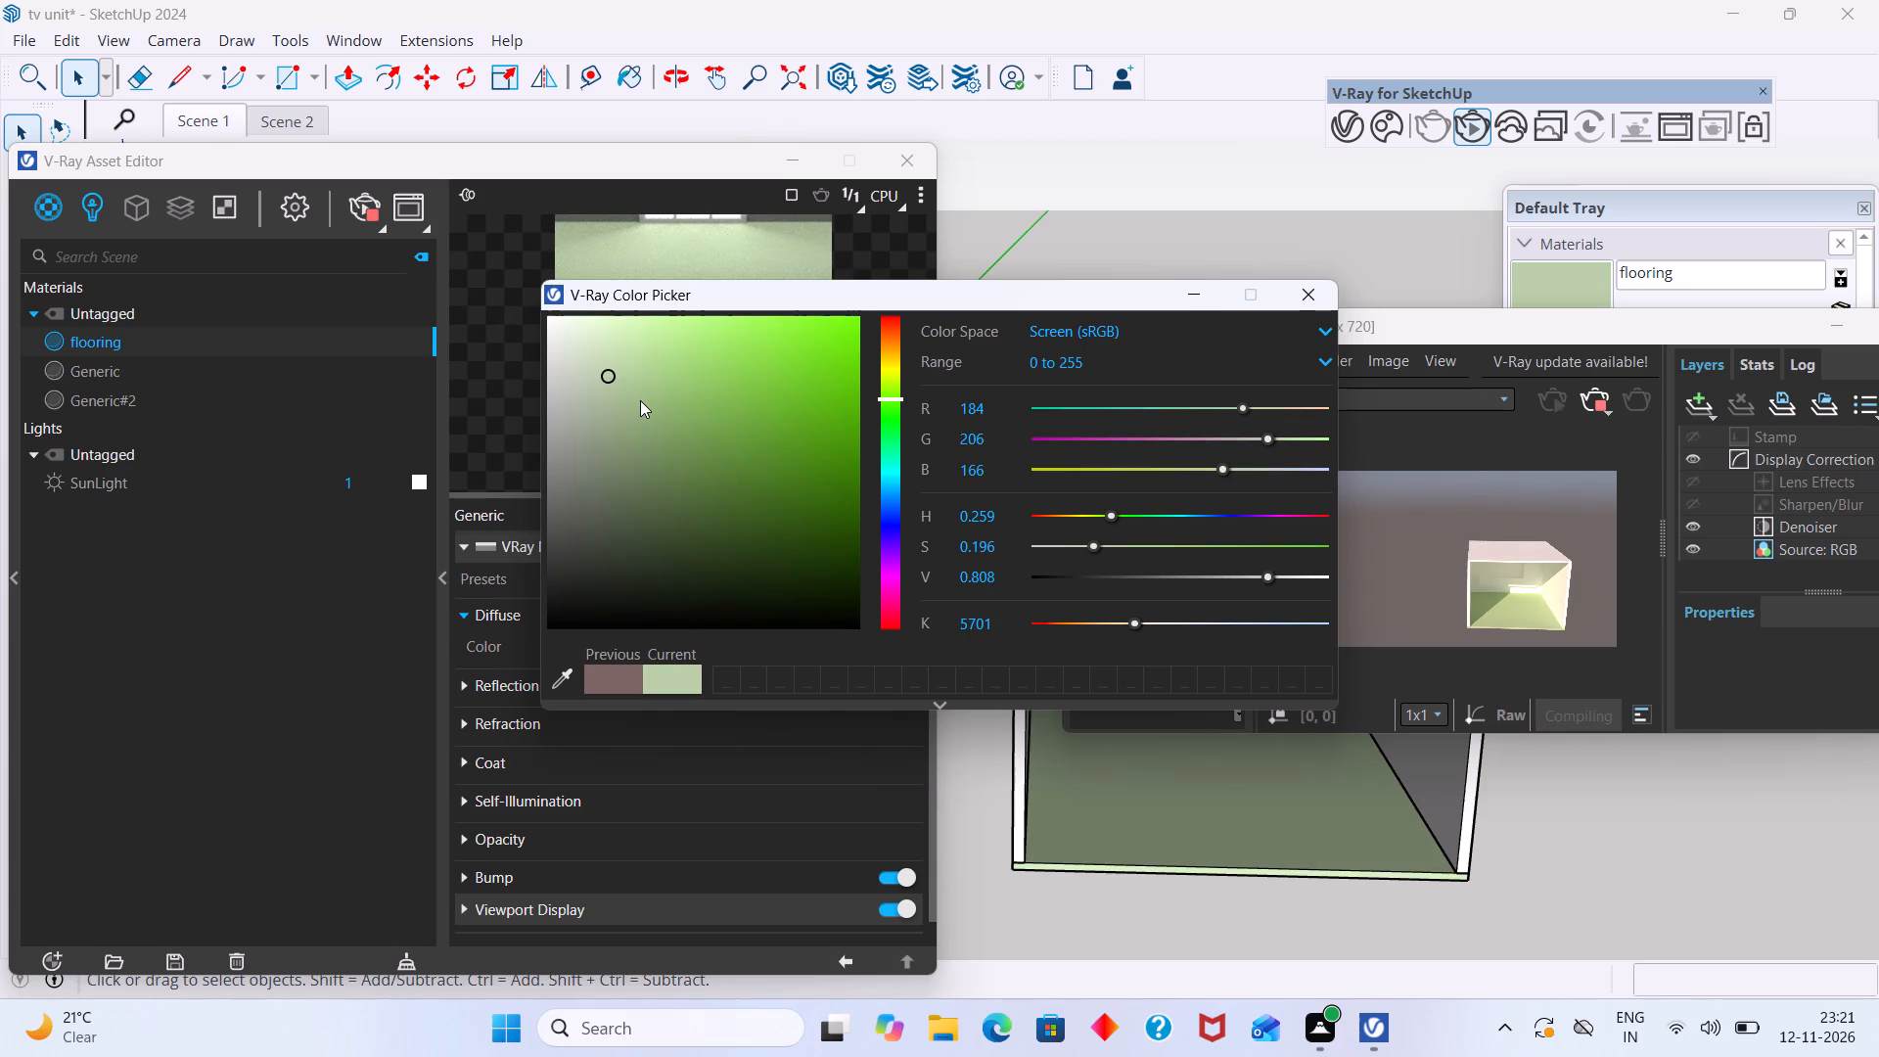
{"action": "left_click", "coordinate": [642, 400]}
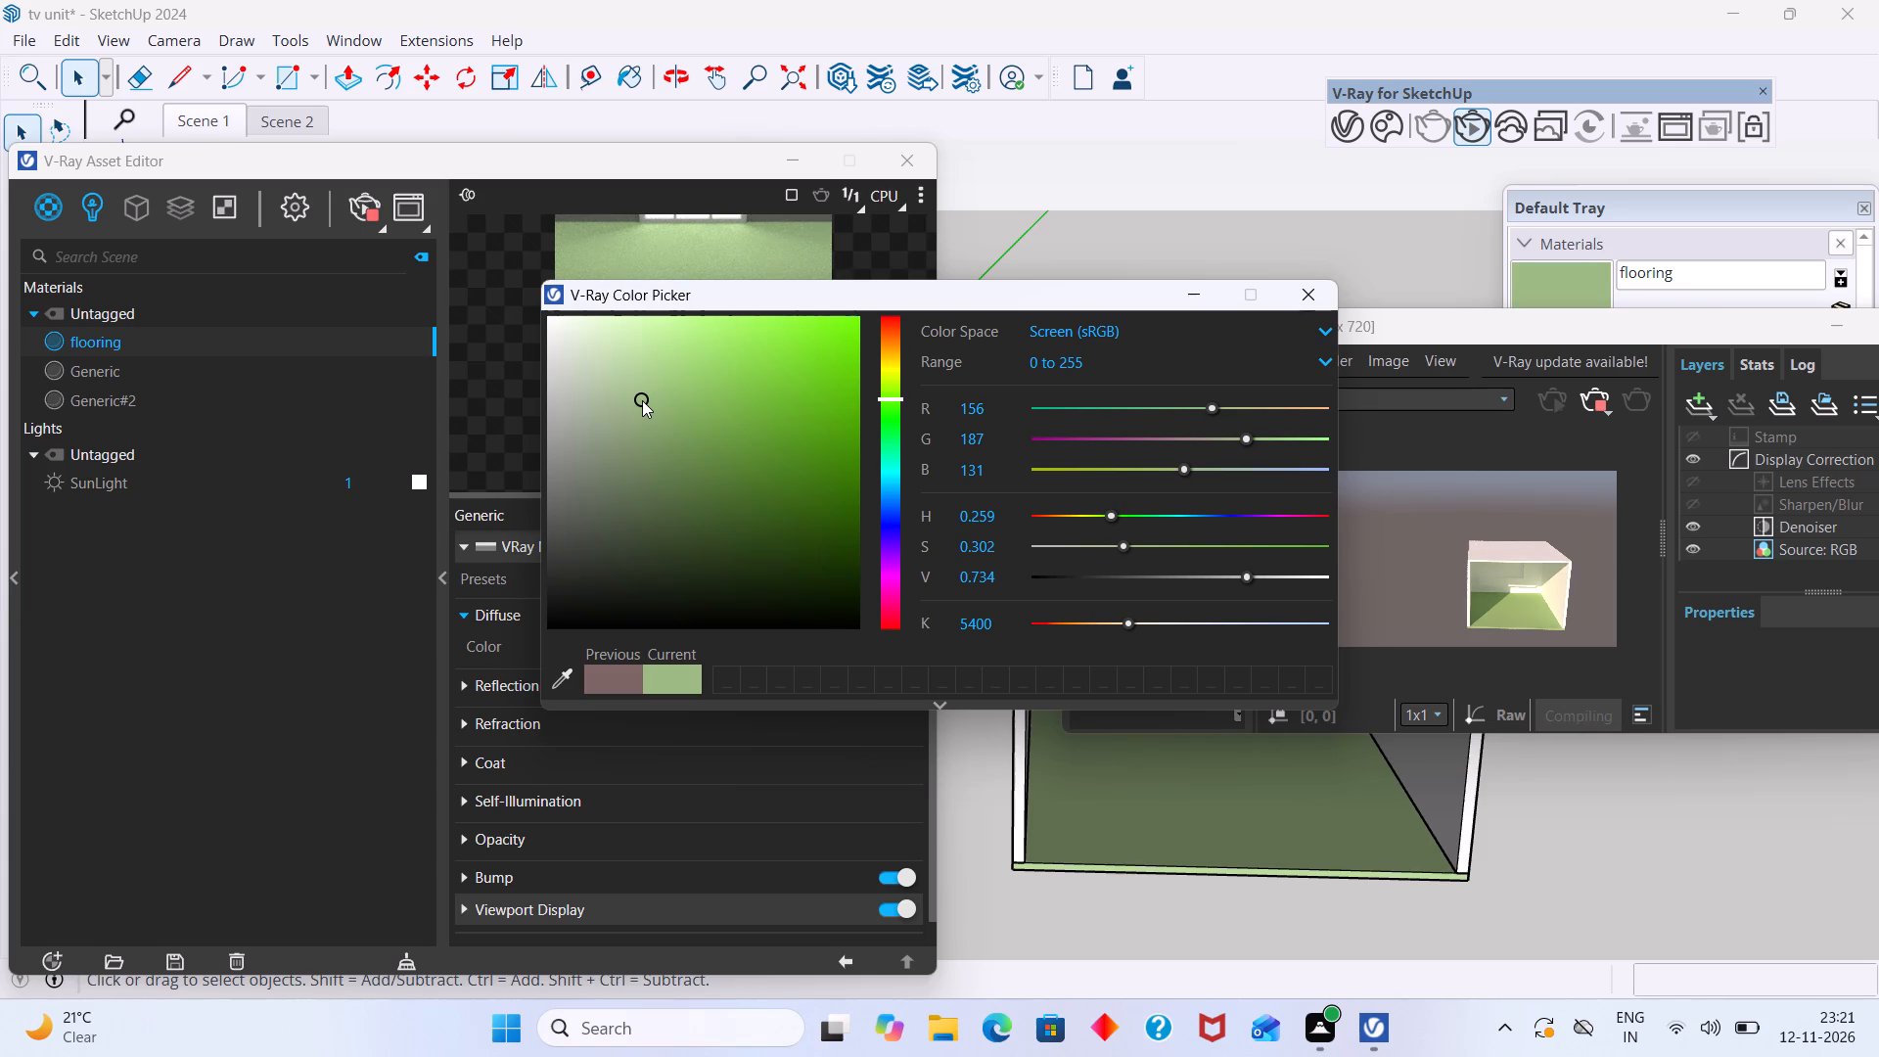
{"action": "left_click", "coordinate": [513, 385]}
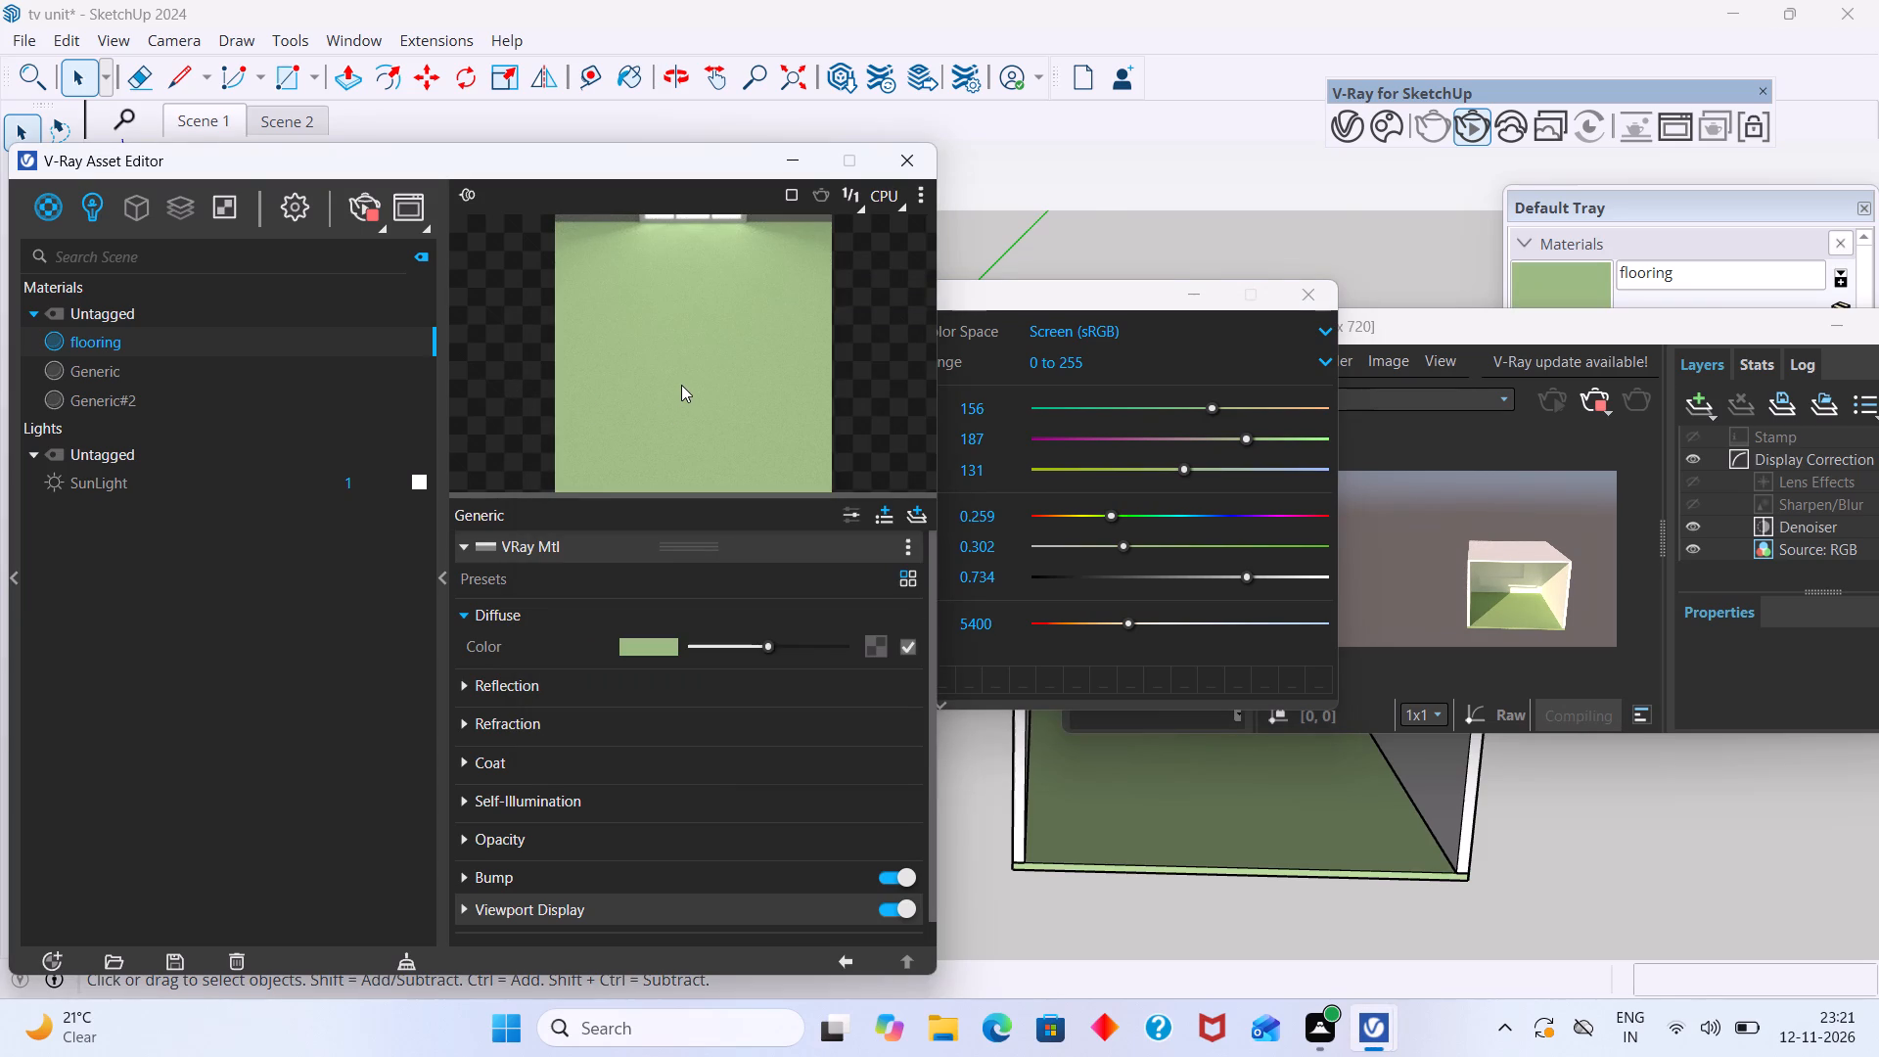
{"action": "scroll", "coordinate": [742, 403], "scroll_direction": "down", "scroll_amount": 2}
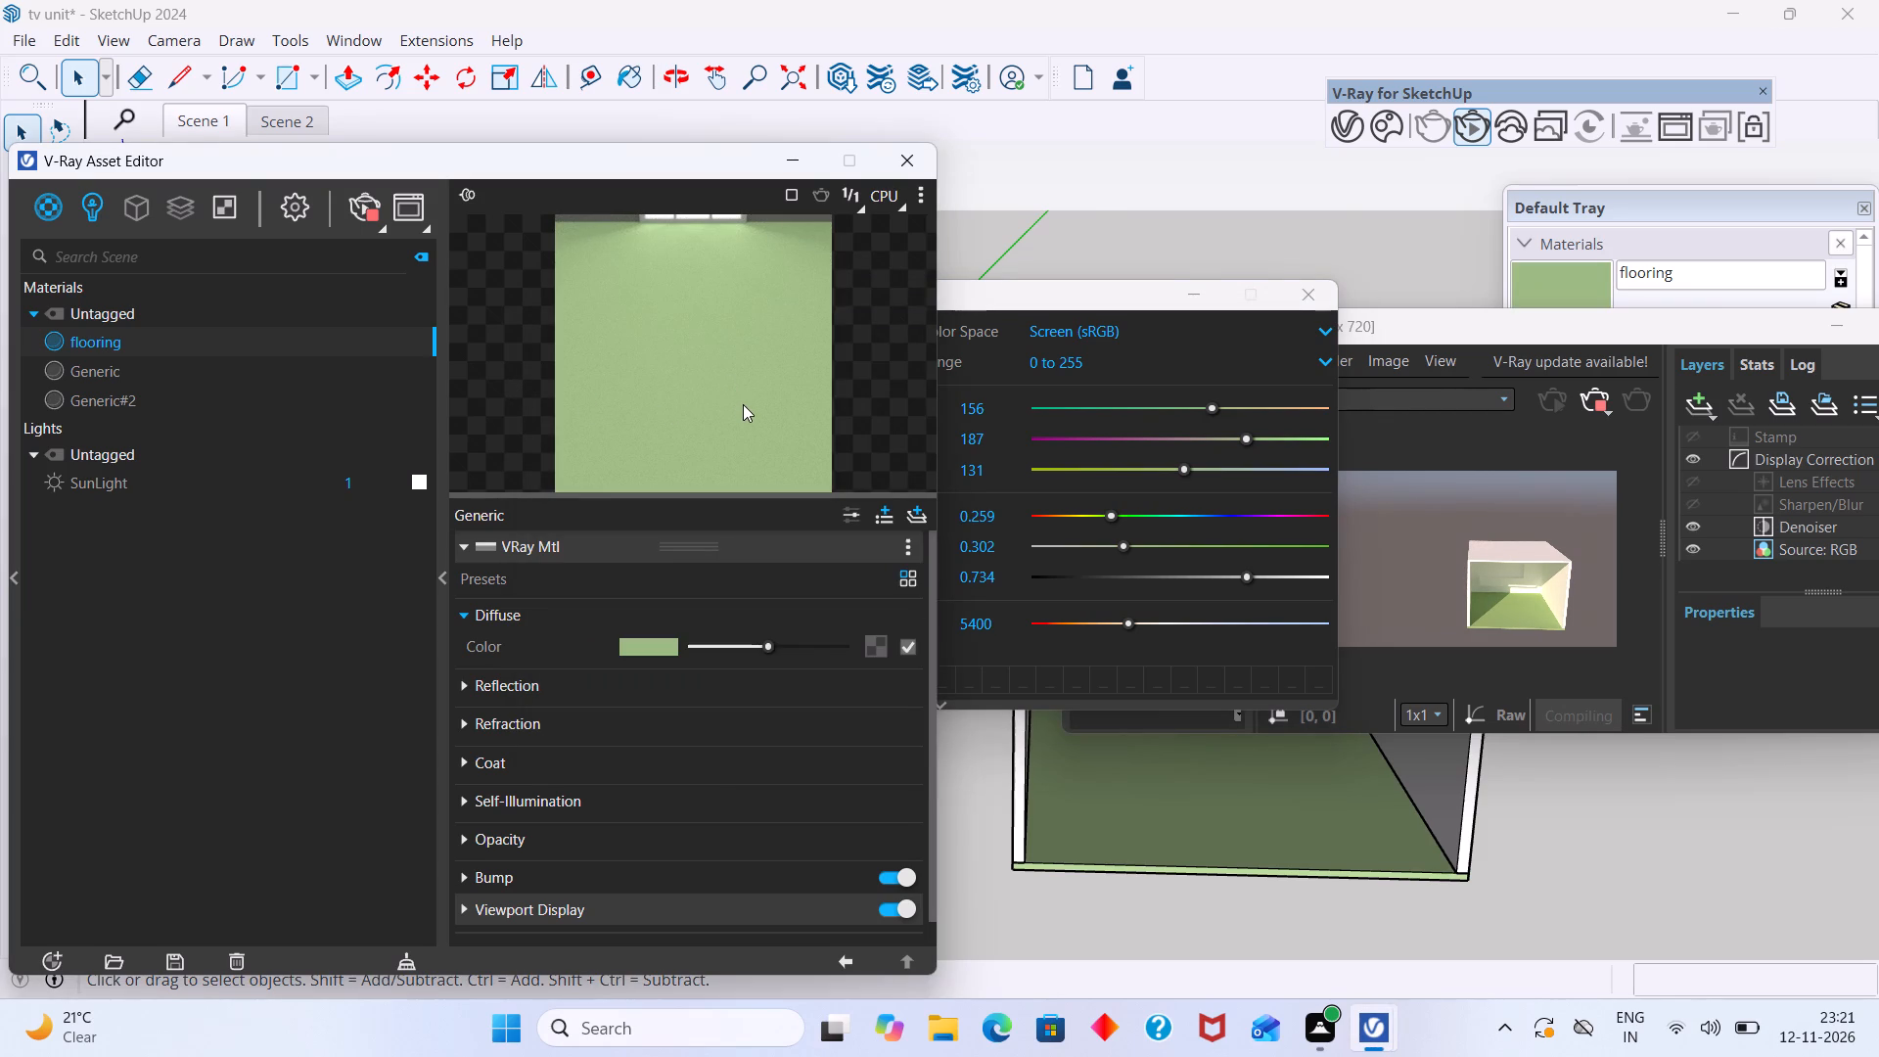
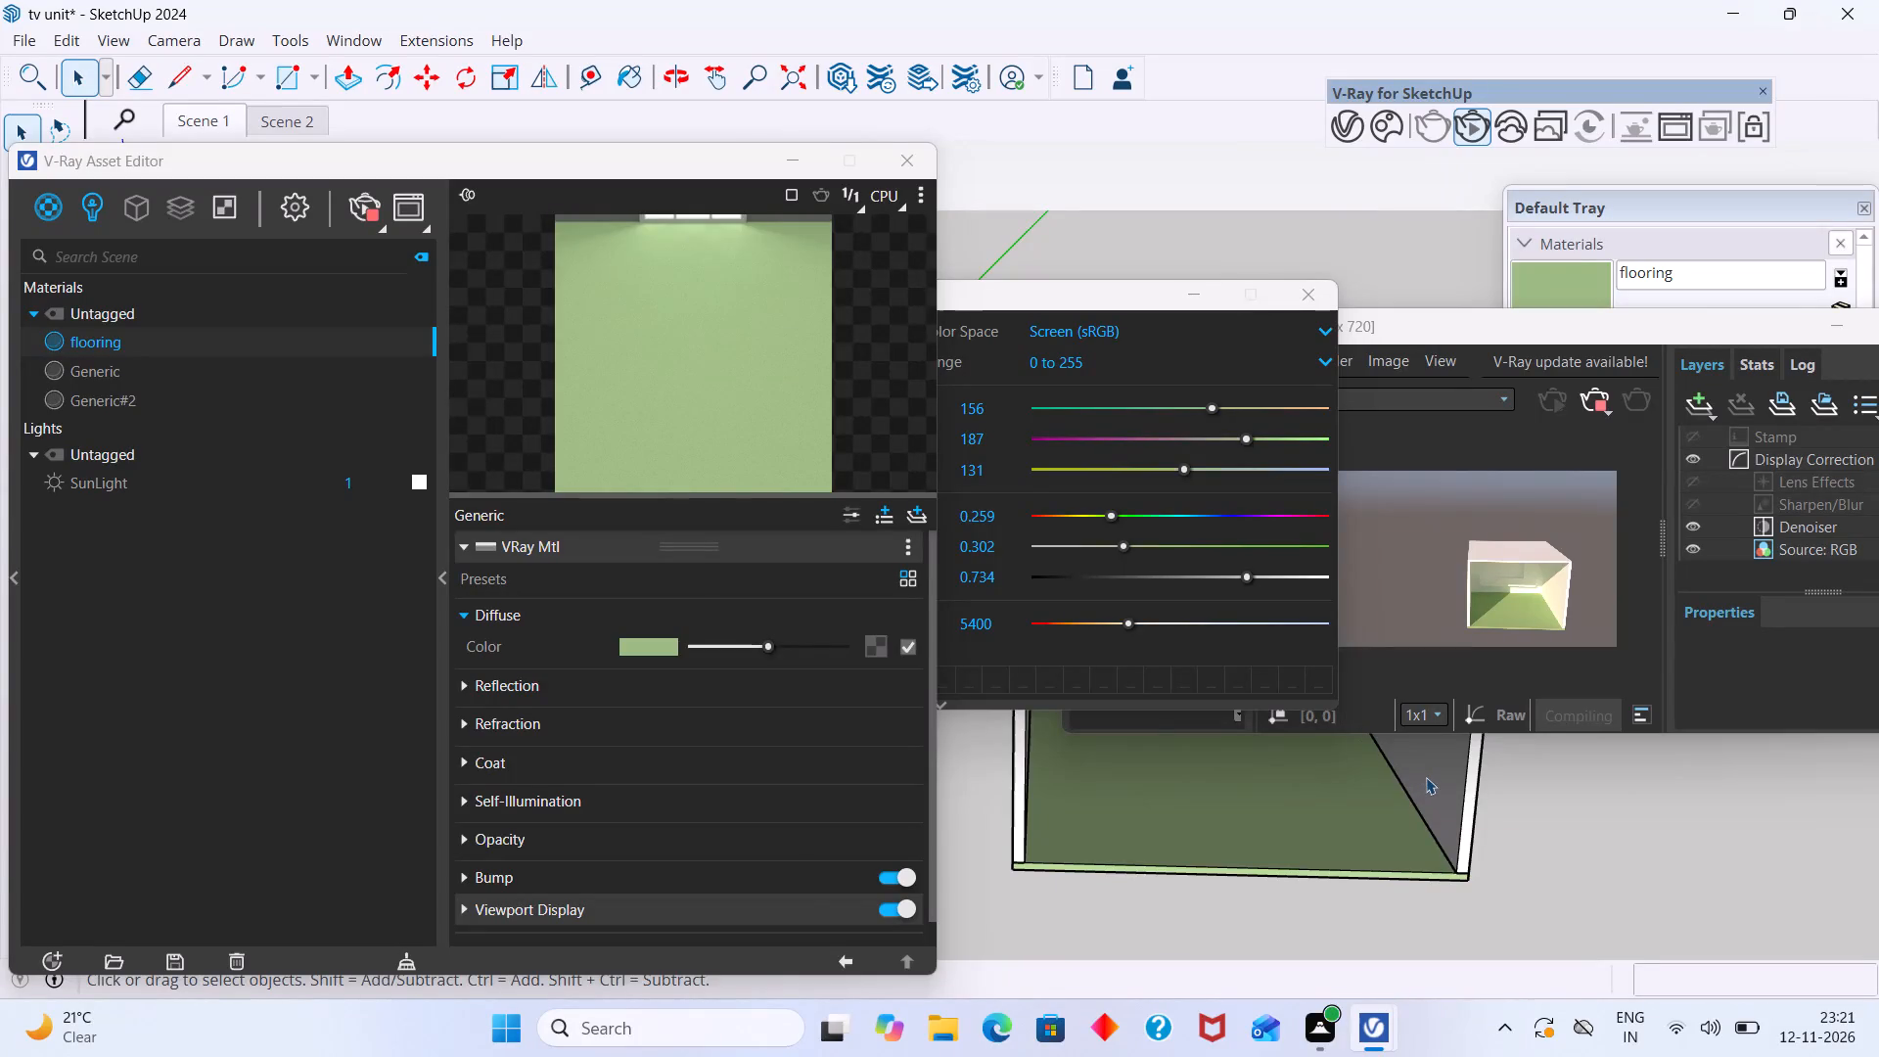
Examine the green floor and side wall more closely in the model and the live render.
{"action": "left_click", "coordinate": [1427, 777]}
{"action": "left_click", "coordinate": [1433, 775]}
{"action": "left_click", "coordinate": [1440, 770]}
{"action": "left_click", "coordinate": [1455, 768]}
{"action": "scroll", "coordinate": [1457, 767], "scroll_direction": "up", "scroll_amount": 2}
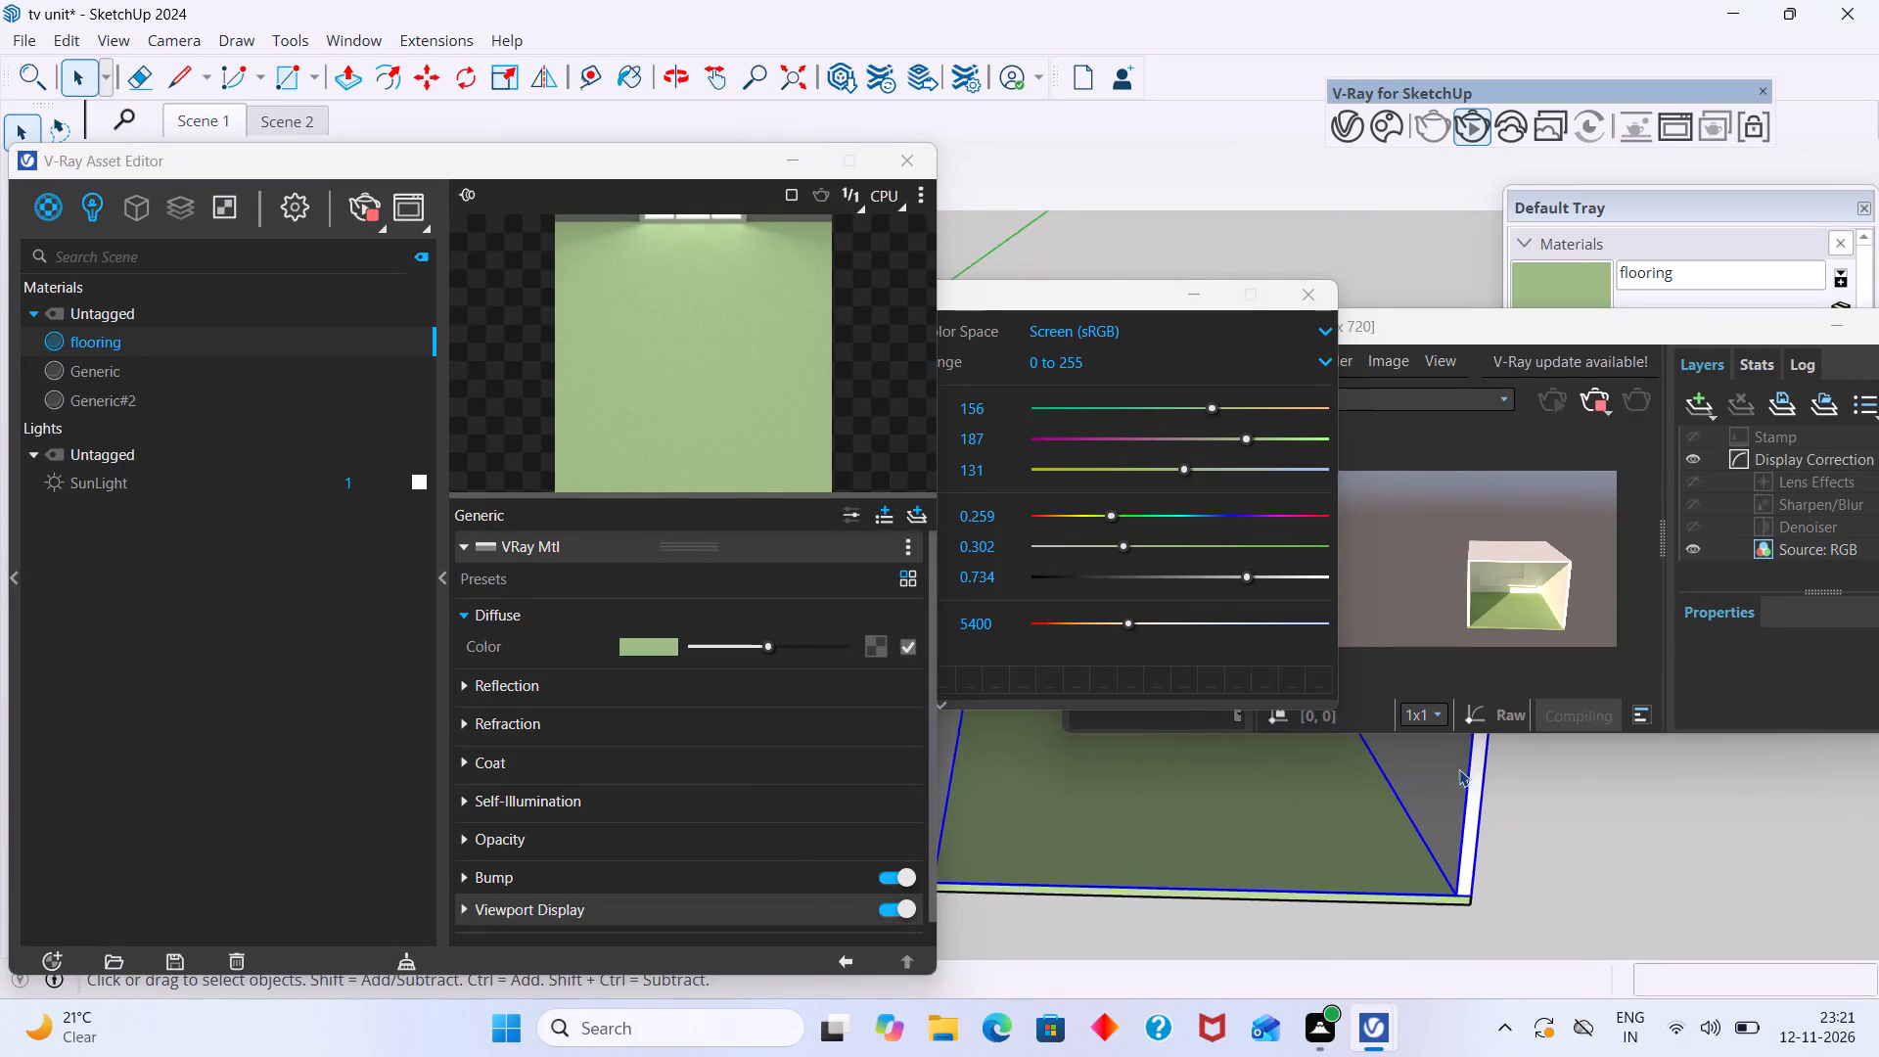
{"action": "scroll", "coordinate": [1459, 769], "scroll_direction": "up", "scroll_amount": 4}
{"action": "left_click", "coordinate": [1467, 782]}
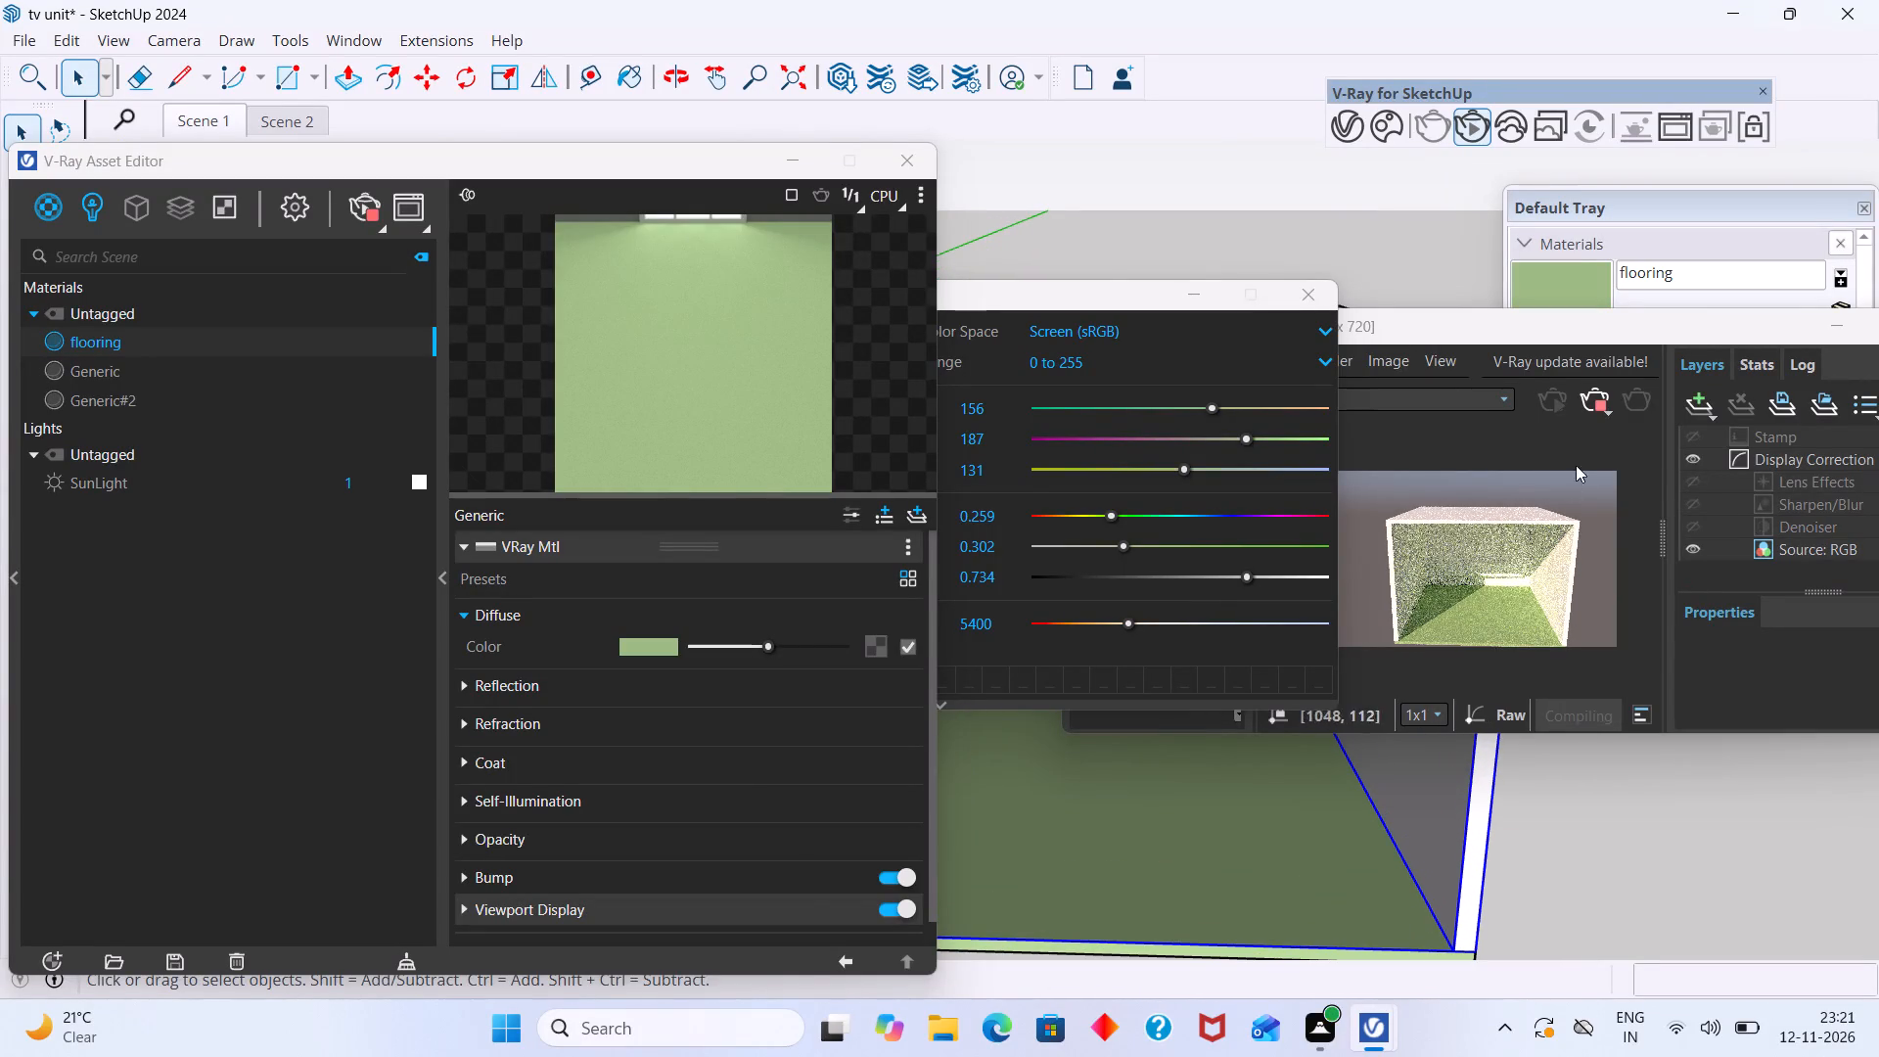
{"action": "left_click", "coordinate": [819, 427]}
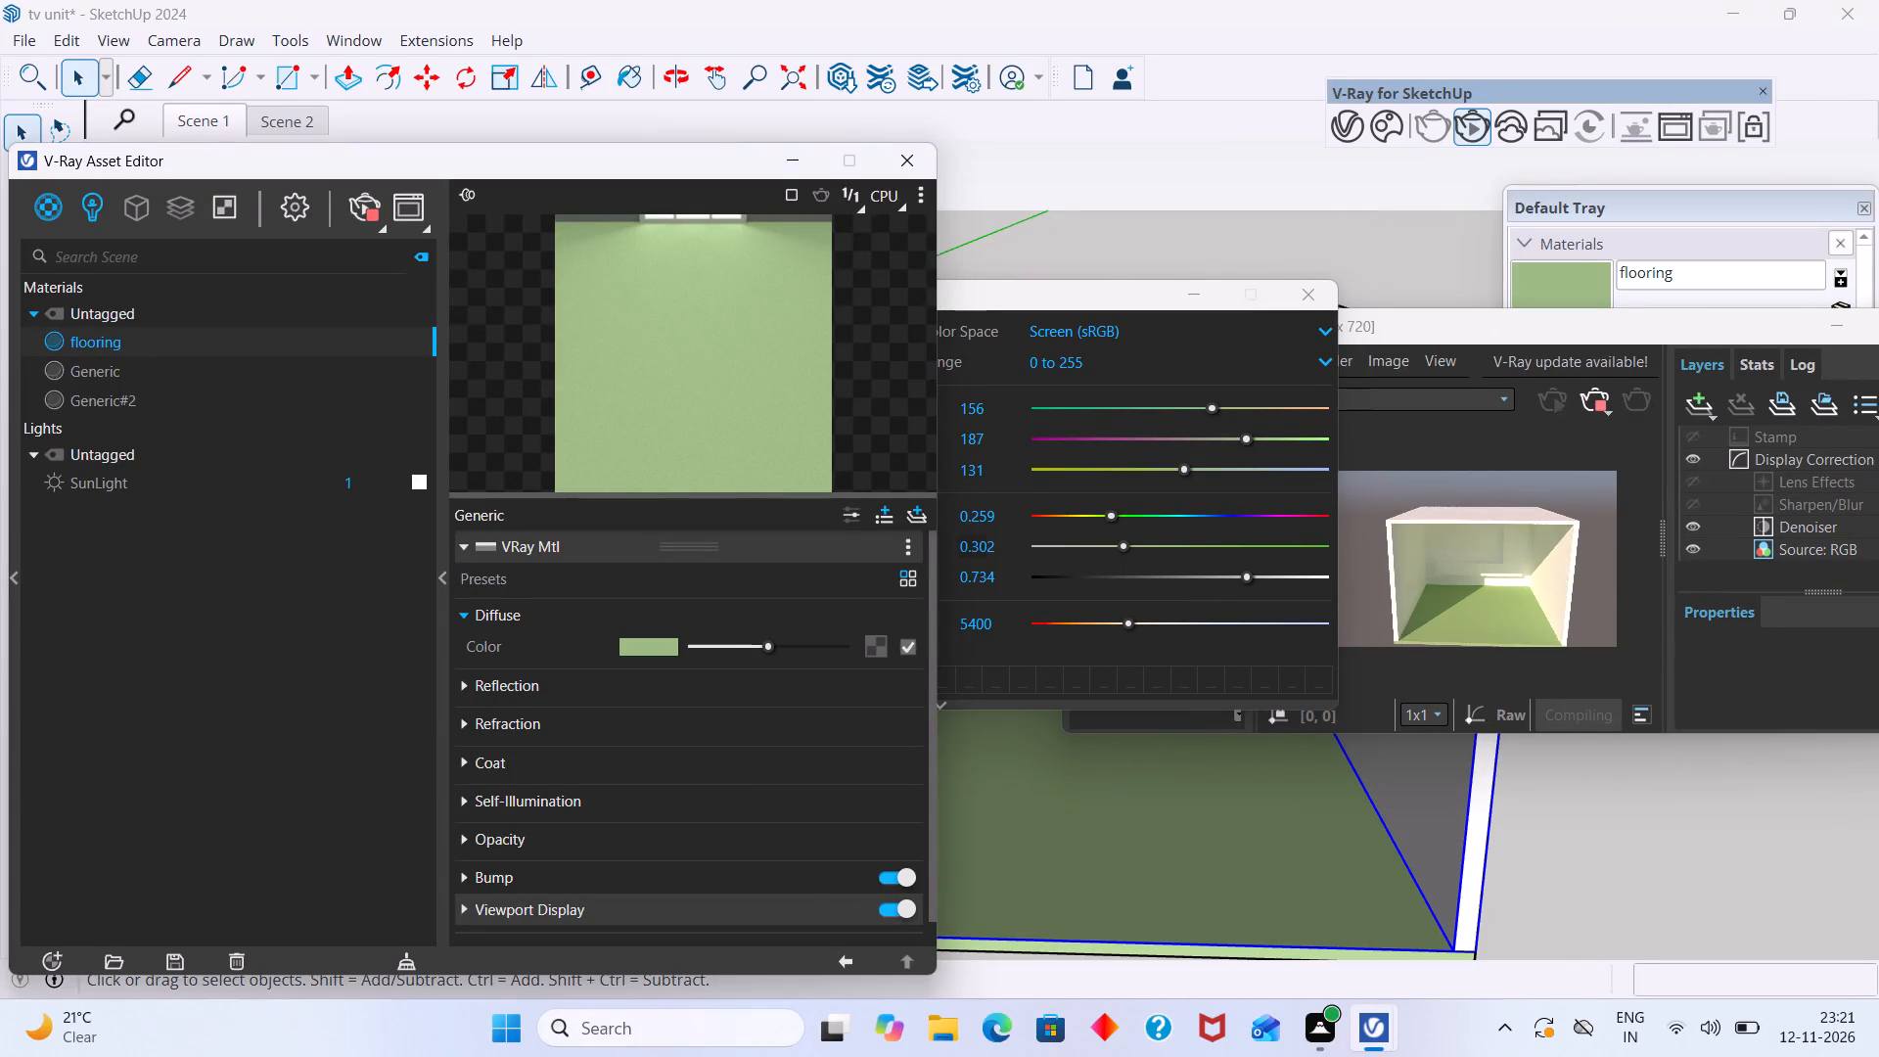
{"action": "left_click", "coordinate": [1438, 791]}
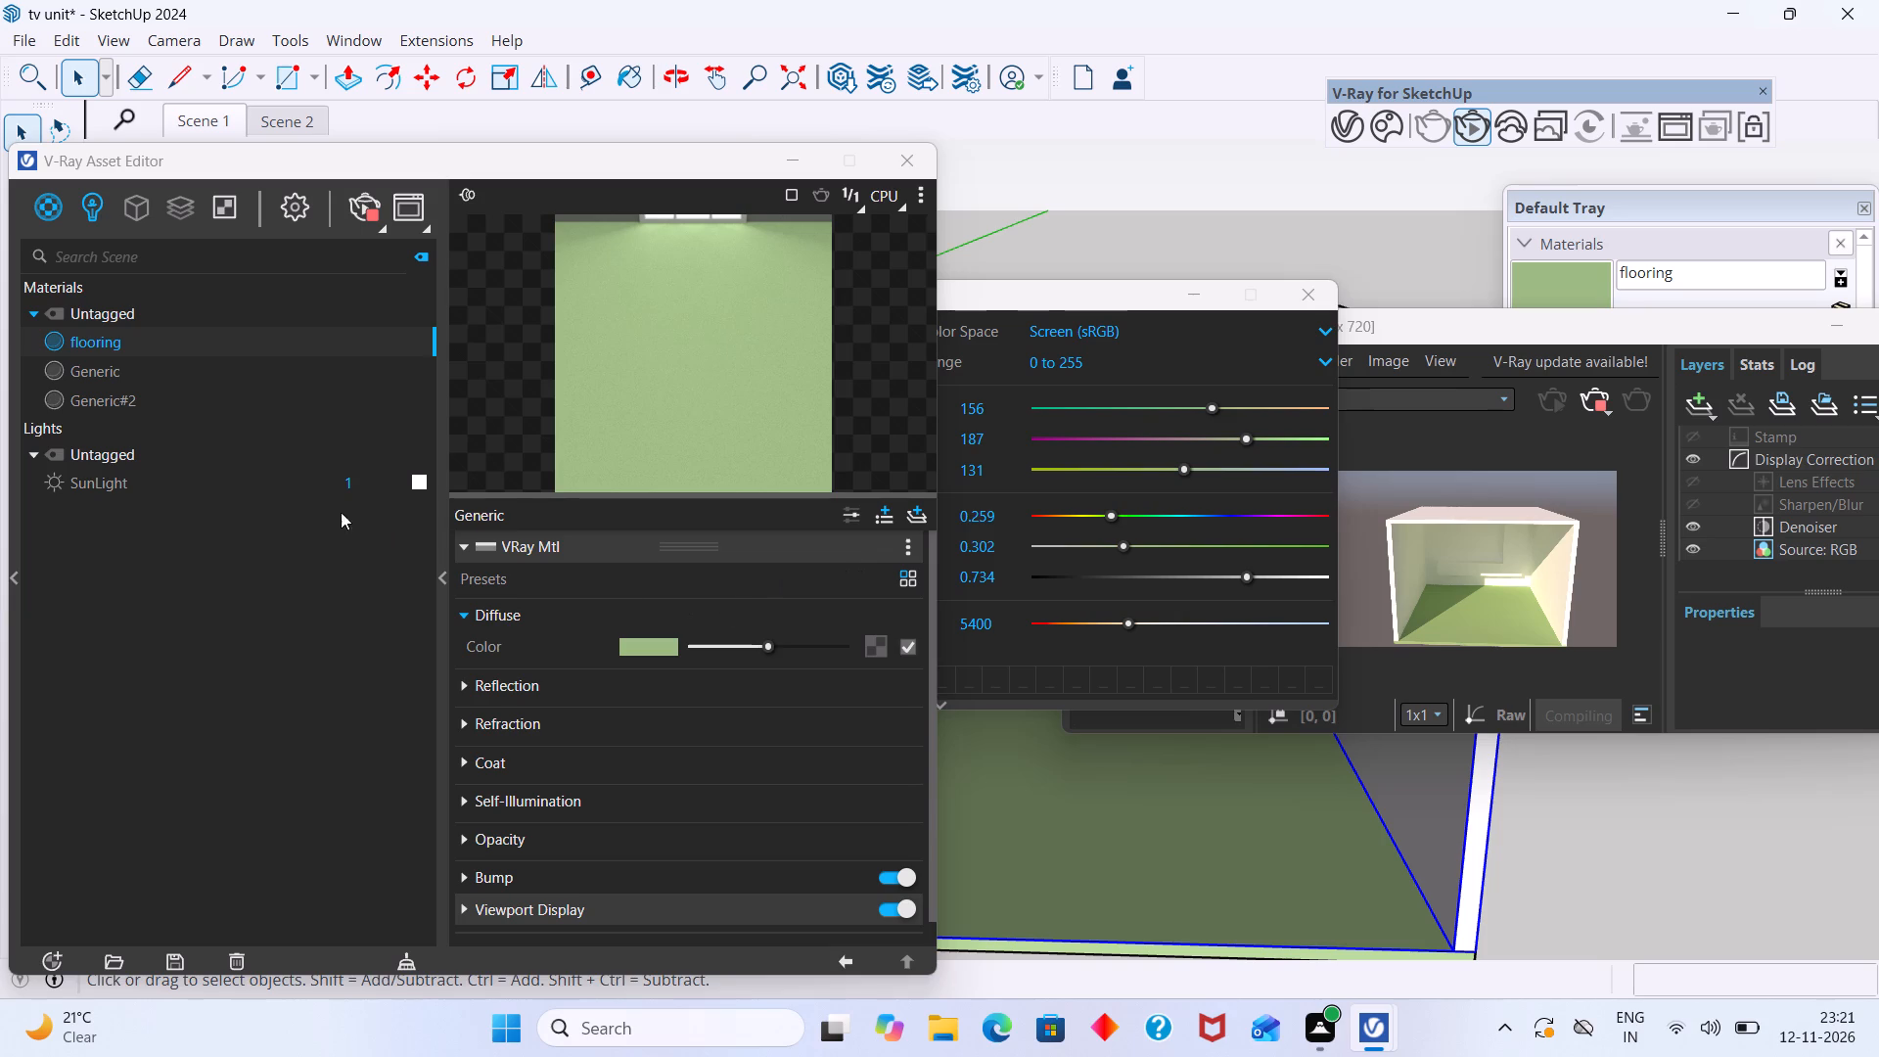
Rename the Generic material as wall paint.
{"action": "left_click", "coordinate": [119, 375]}
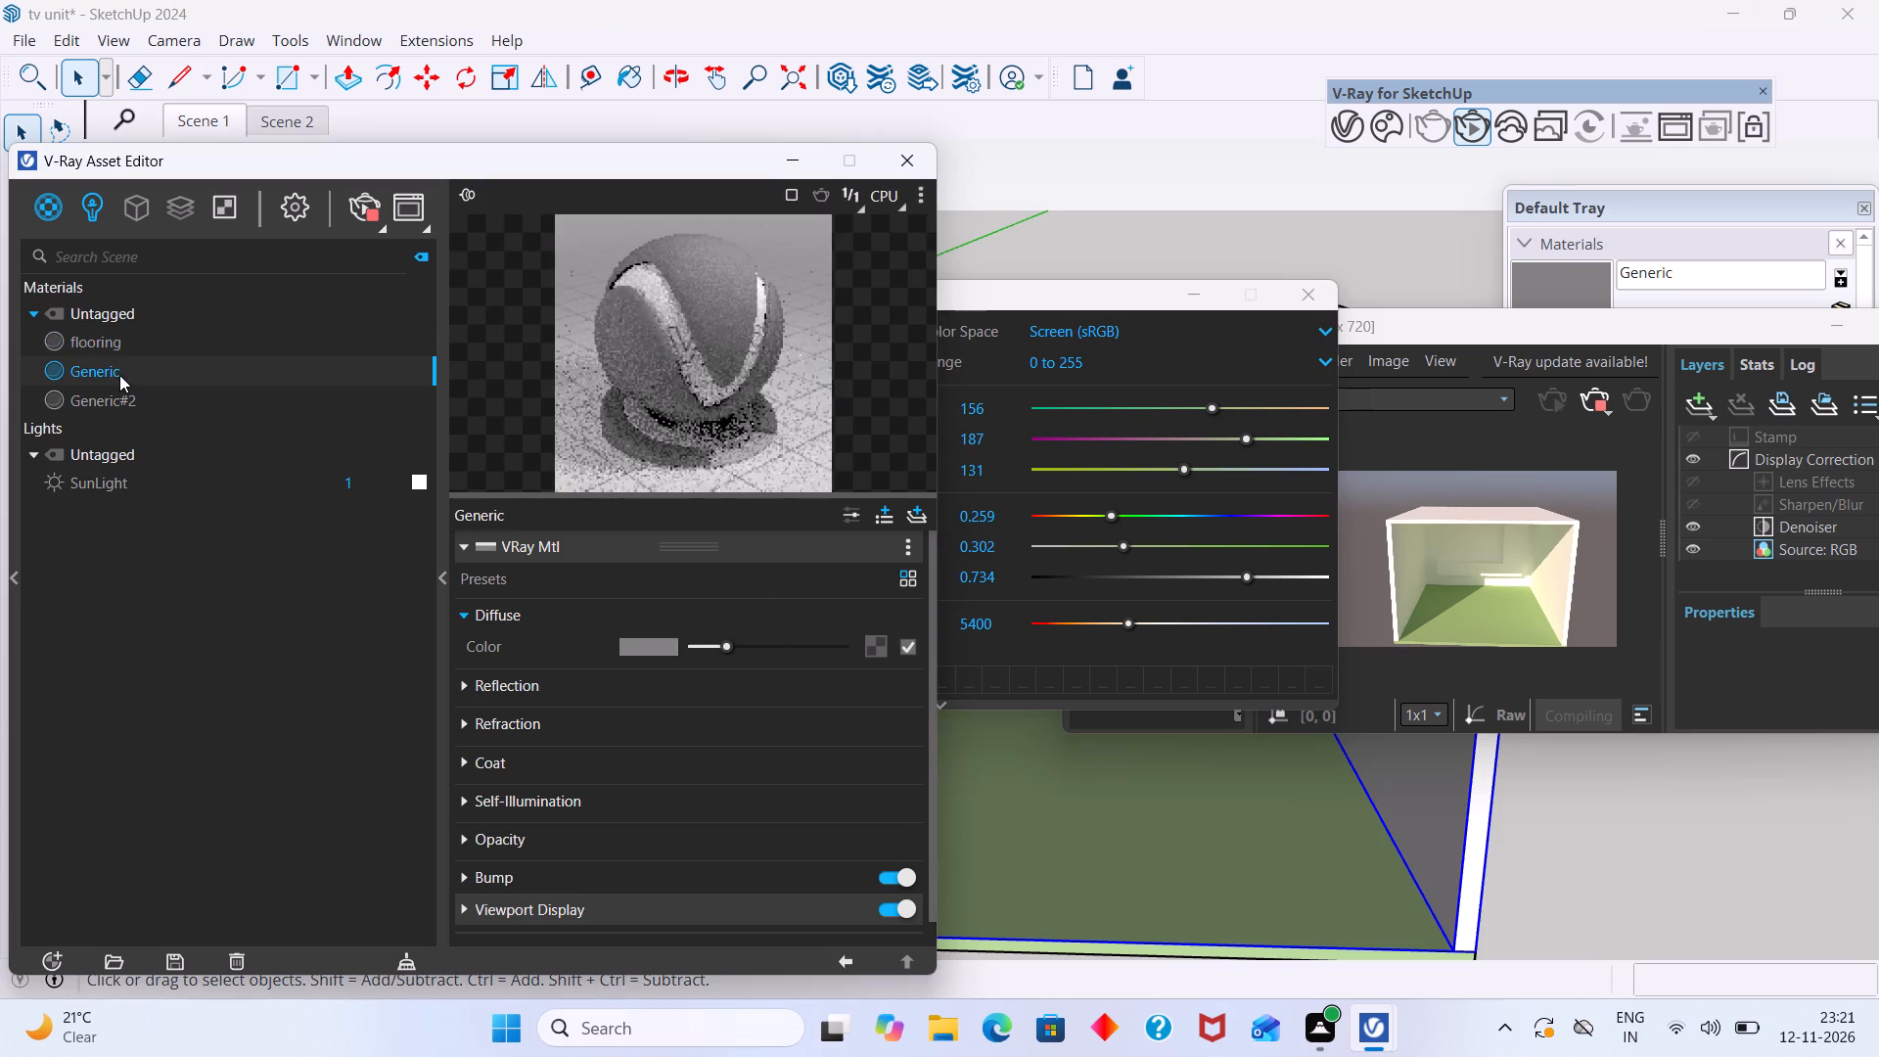
{"action": "double_click", "coordinate": [119, 375]}
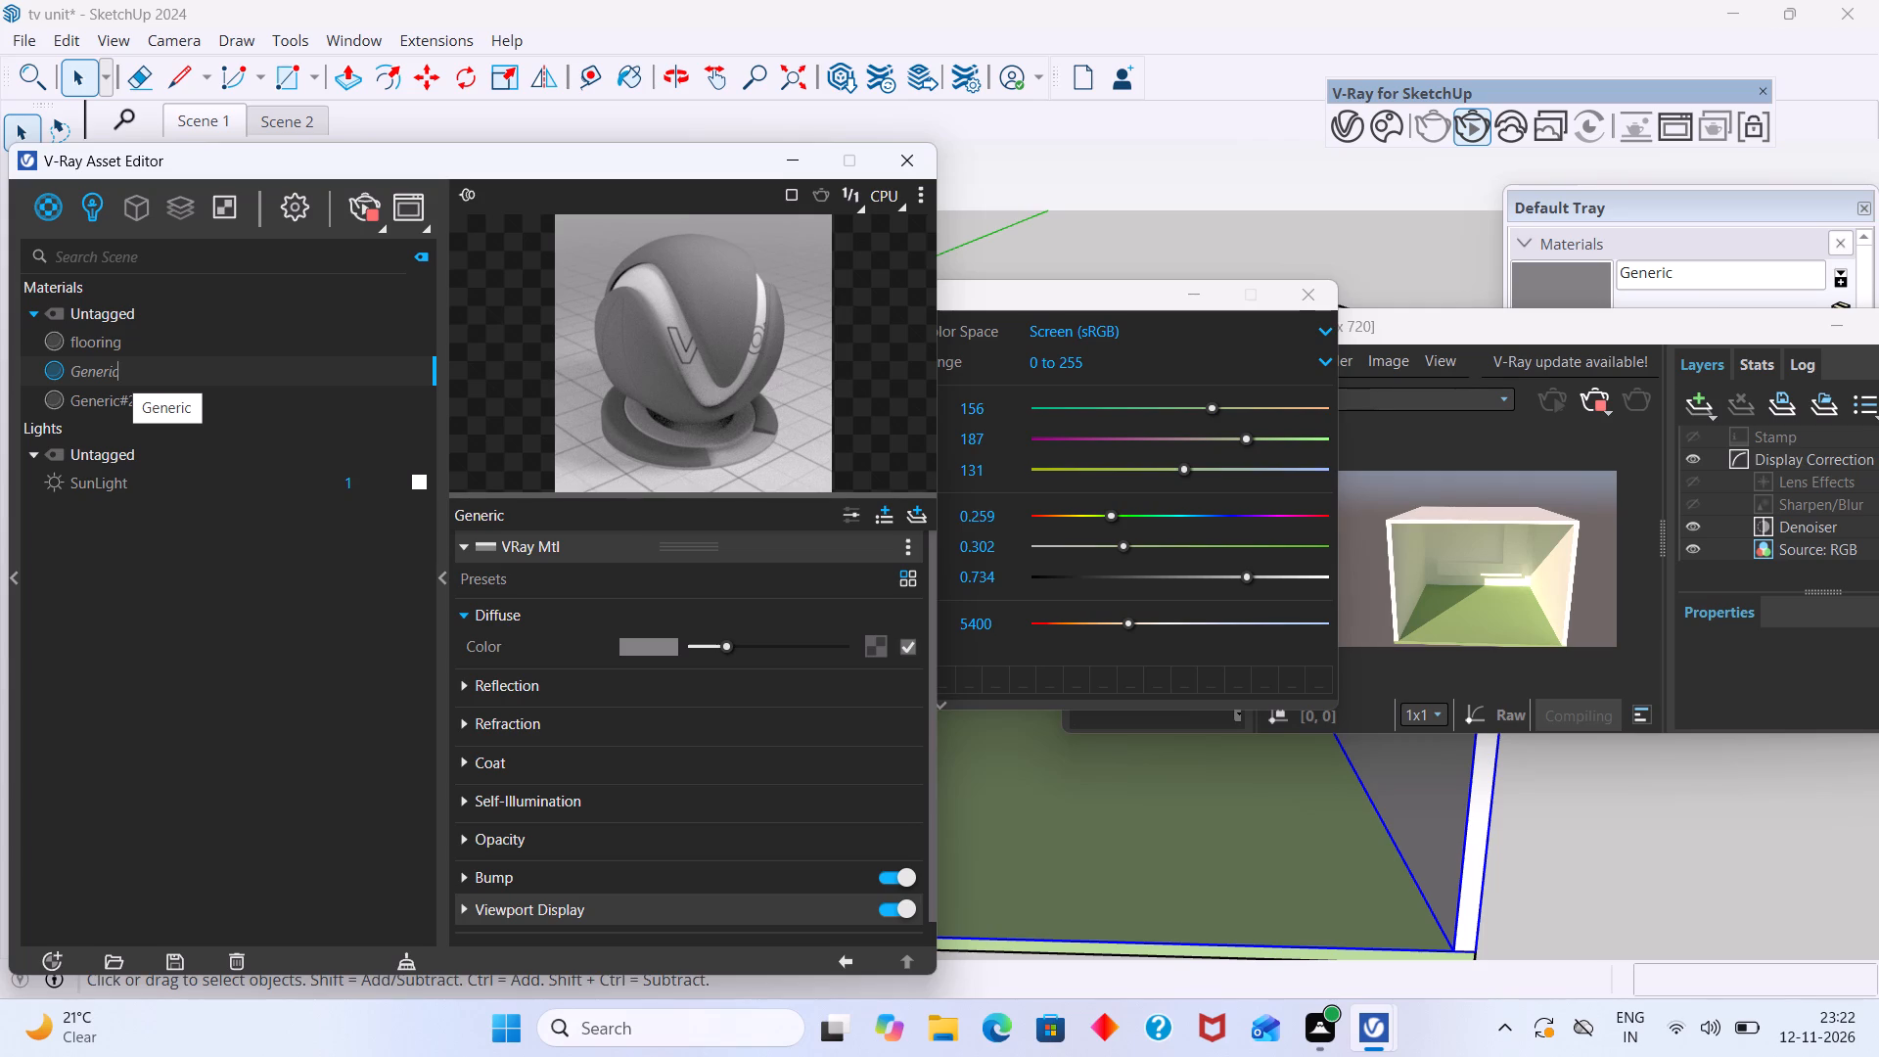
{"action": "key", "text": "BackSpace"}
{"action": "key", "text": "BackSpace"}
{"action": "key", "text": "BackSpace"}
{"action": "key", "text": "BackSpace"}
{"action": "key", "text": "BackSpace"}
{"action": "key", "text": "BackSpace"}
{"action": "key", "text": "BackSpace"}
{"action": "key", "text": "BackSpace"}
{"action": "key", "text": "BackSpace"}
{"action": "key", "text": "BackSpace"}
{"action": "key", "text": "BackSpace"}
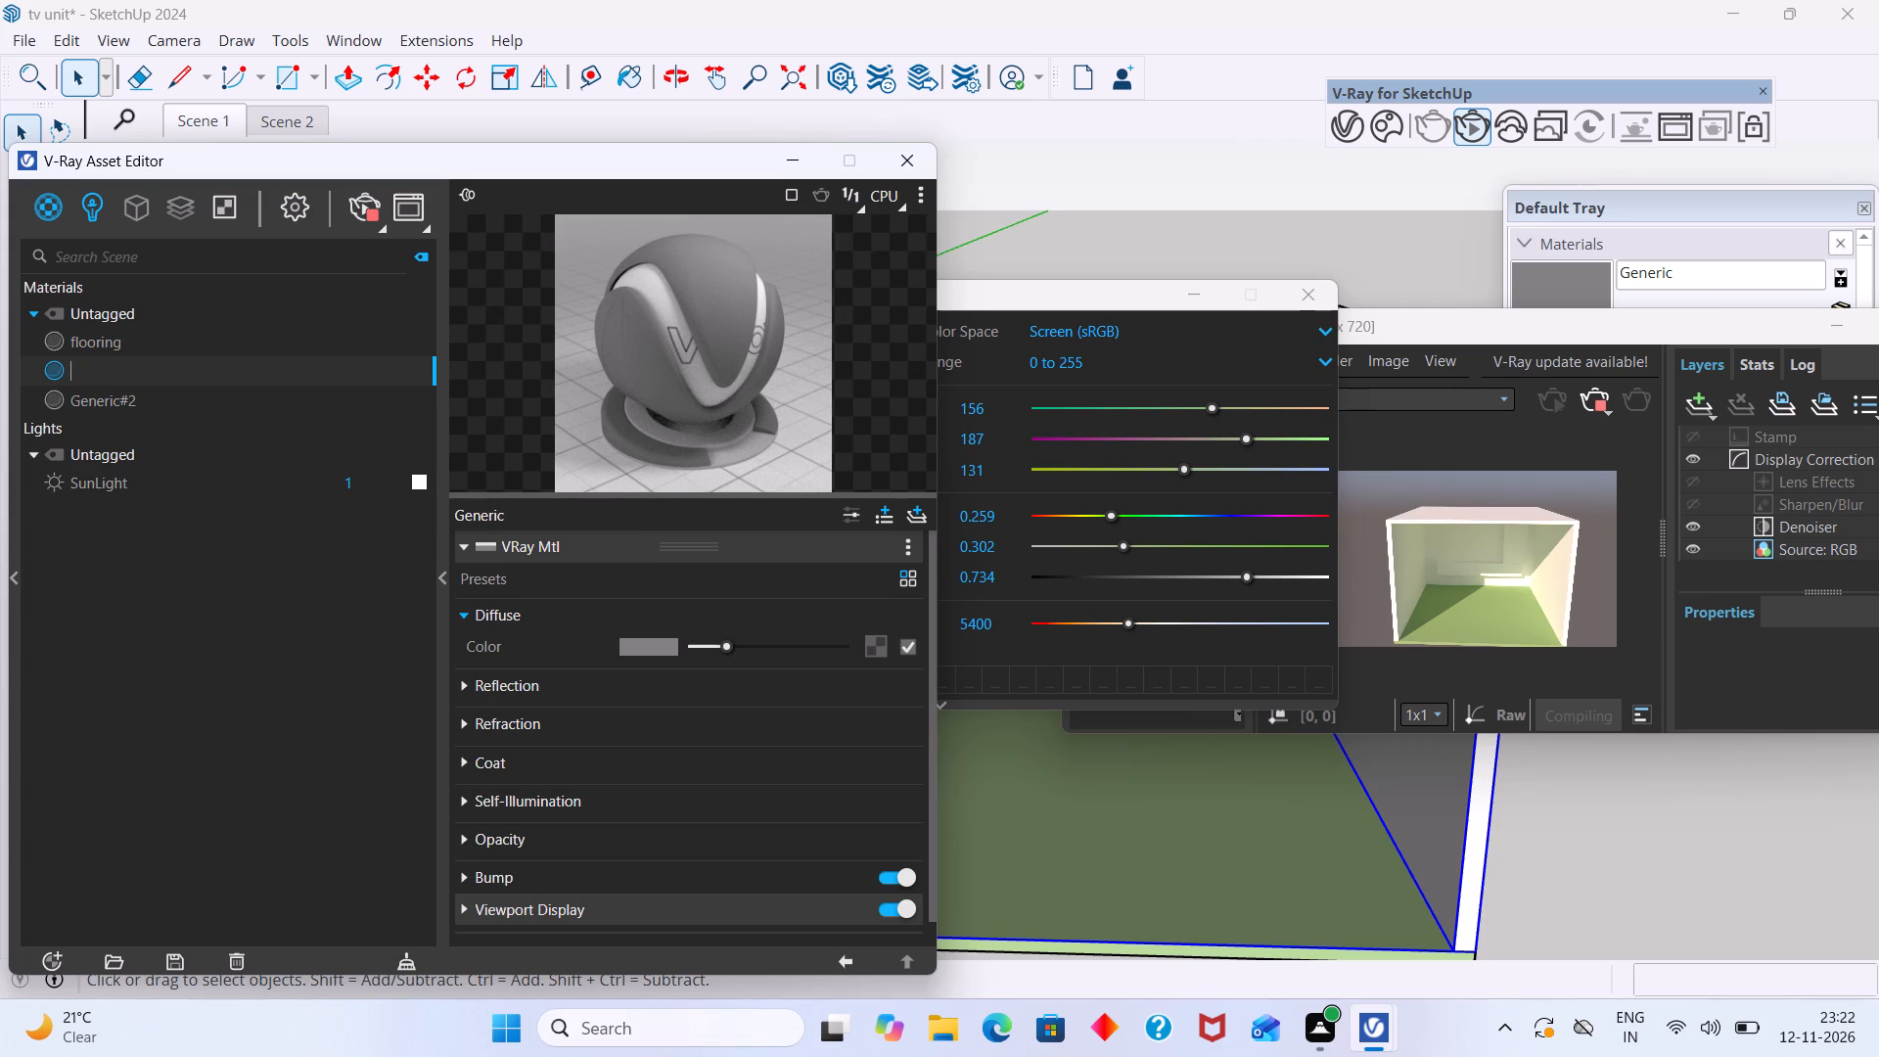
{"action": "type", "text": "wa"}
{"action": "type", "text": "ll"}
{"action": "key", "text": "space"}
{"action": "key", "text": "p"}
{"action": "type", "text": "aint"}
{"action": "left_click", "coordinate": [1276, 257]}
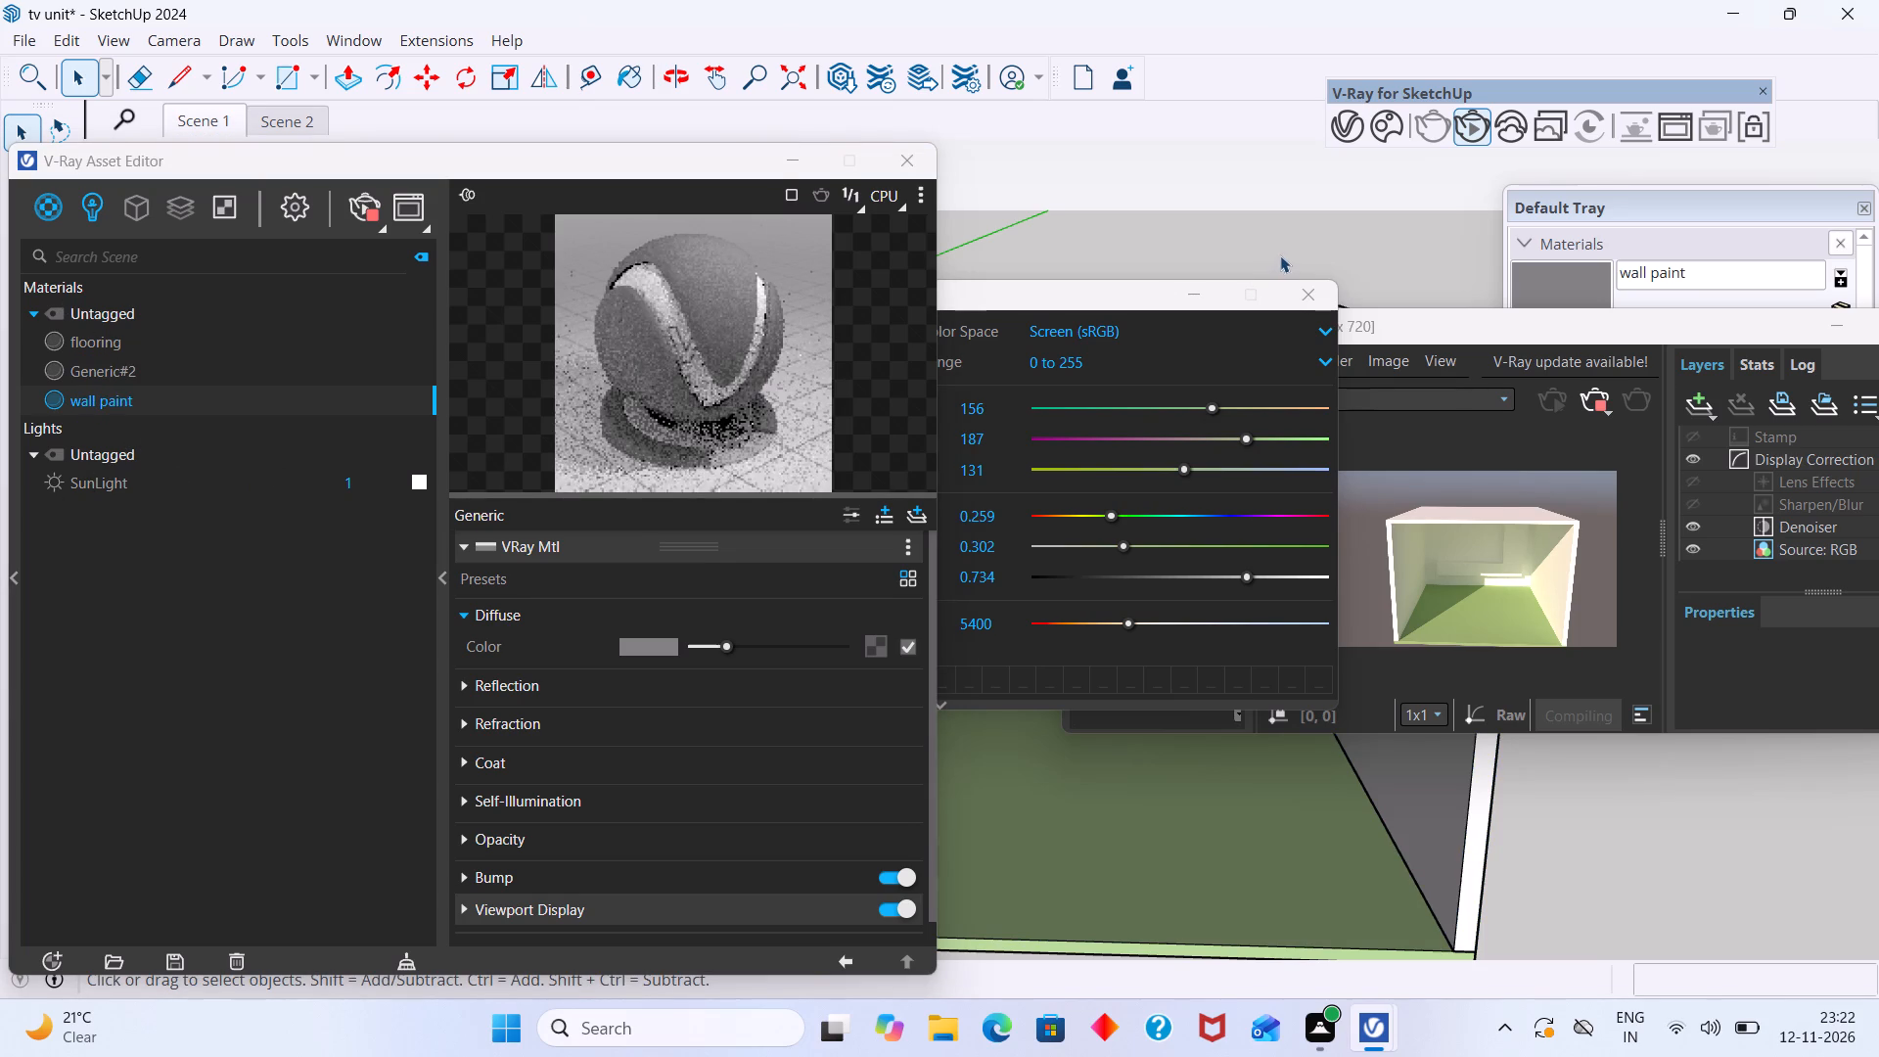
Examine the room's floor and walls from several angles and distances in the model and live render.
{"action": "scroll", "coordinate": [138, 387], "scroll_direction": "down", "scroll_amount": 2}
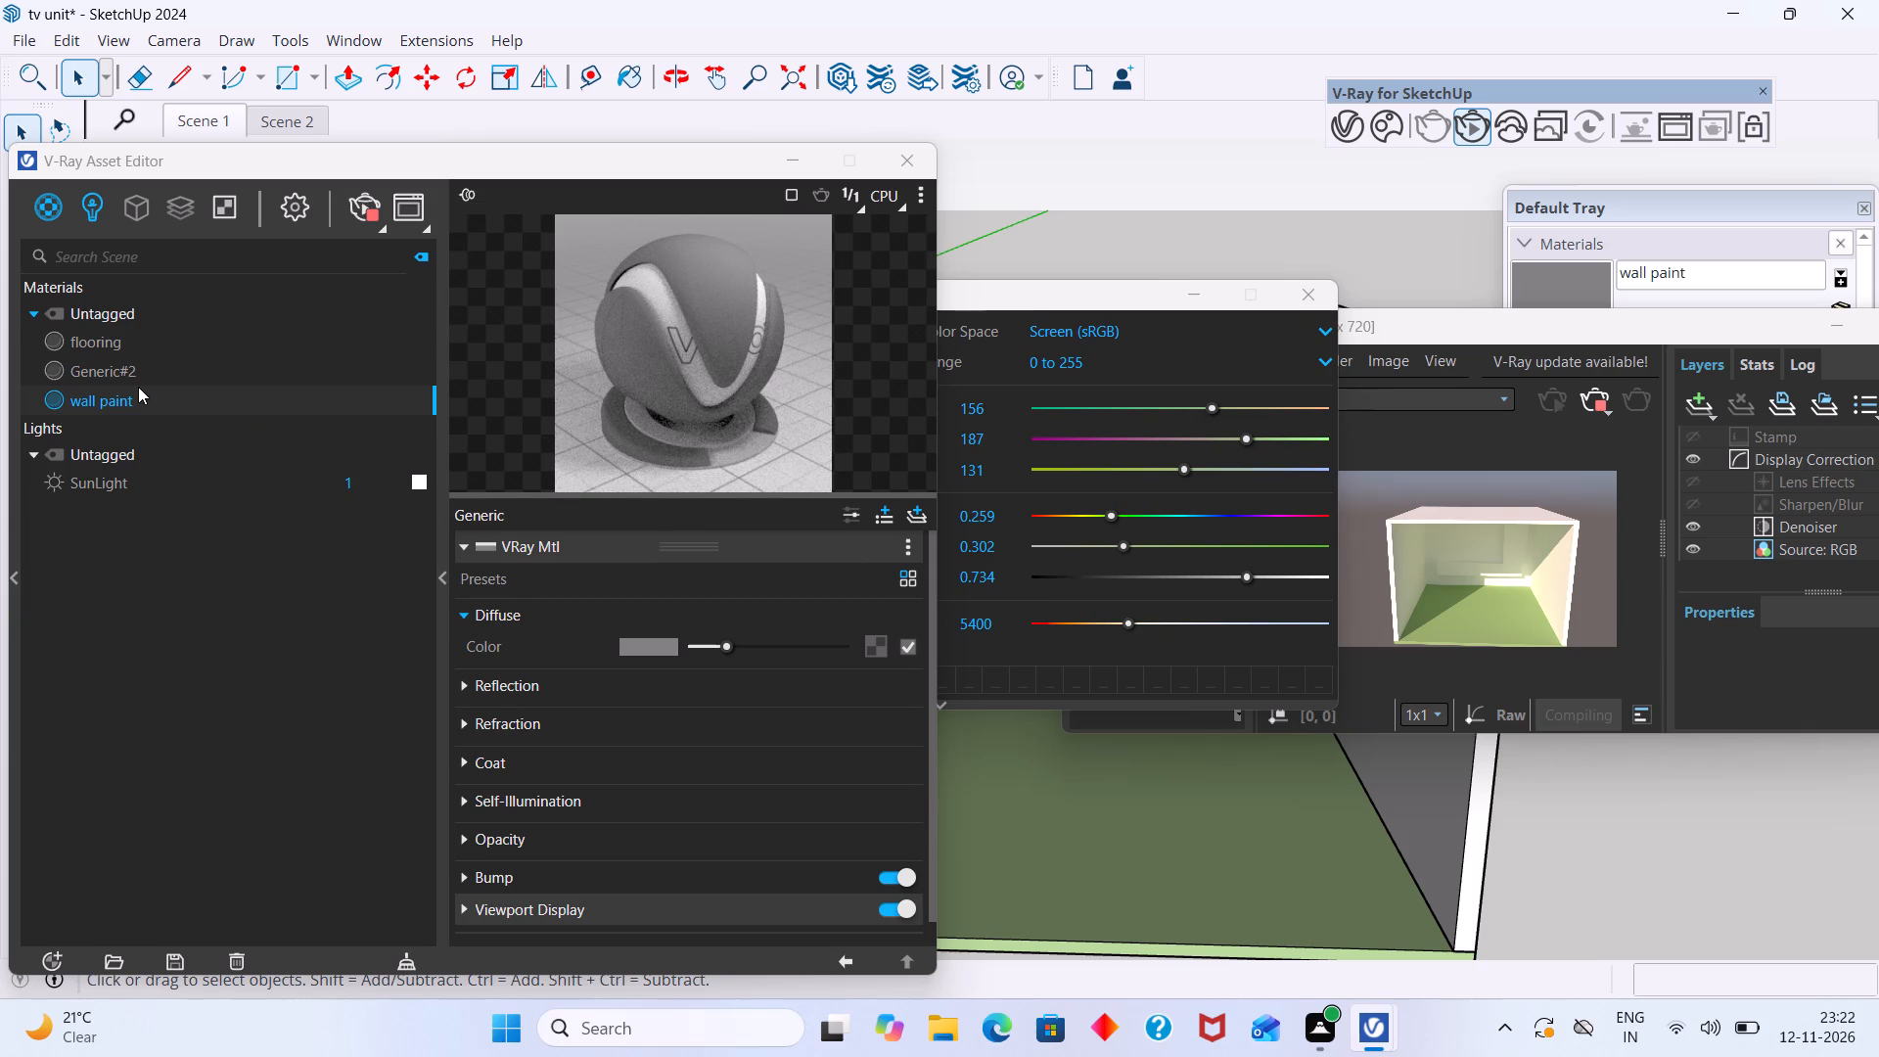
{"action": "scroll", "coordinate": [138, 387], "scroll_direction": "down", "scroll_amount": 3}
{"action": "left_click", "coordinate": [1611, 883]}
{"action": "scroll", "coordinate": [1575, 850], "scroll_direction": "down", "scroll_amount": 3}
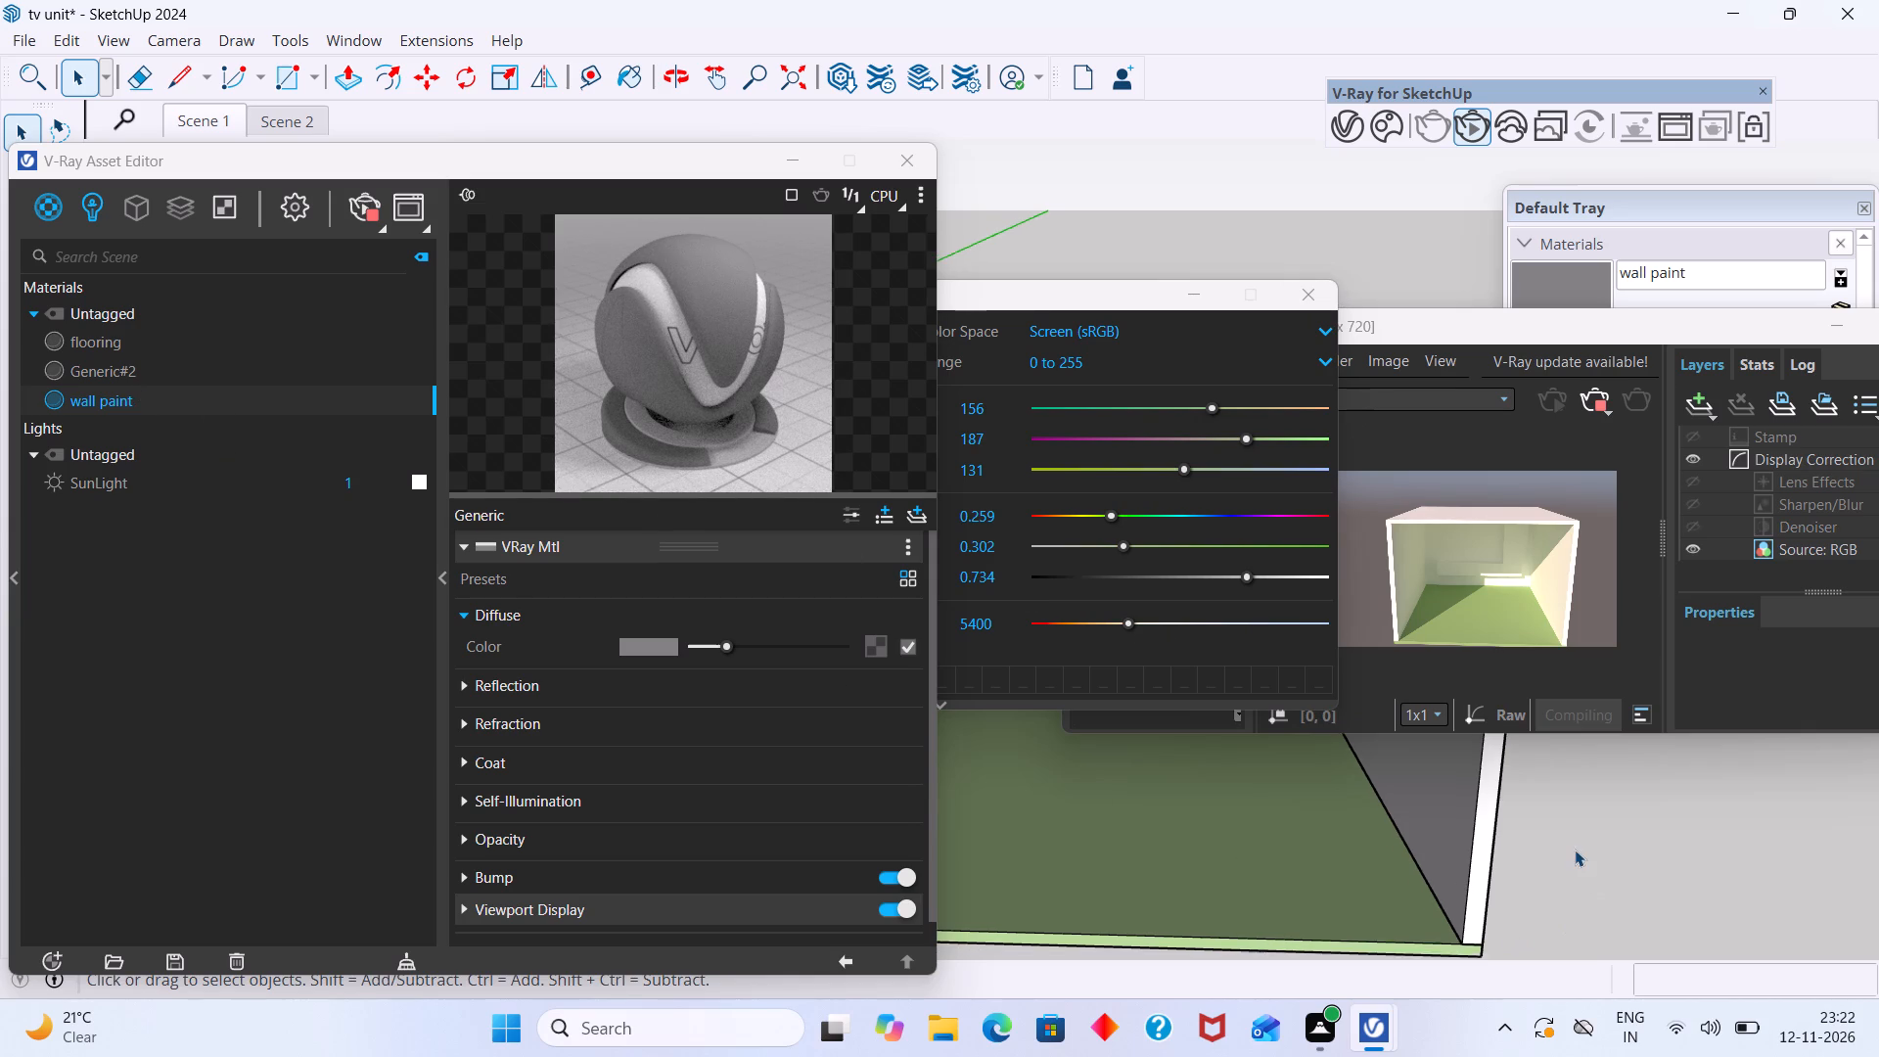
{"action": "scroll", "coordinate": [1575, 850], "scroll_direction": "down", "scroll_amount": 20}
{"action": "scroll", "coordinate": [1575, 850], "scroll_direction": "down", "scroll_amount": 1}
{"action": "middle_click_drag", "start_coordinate": [1444, 864], "coordinate": [1419, 811]}
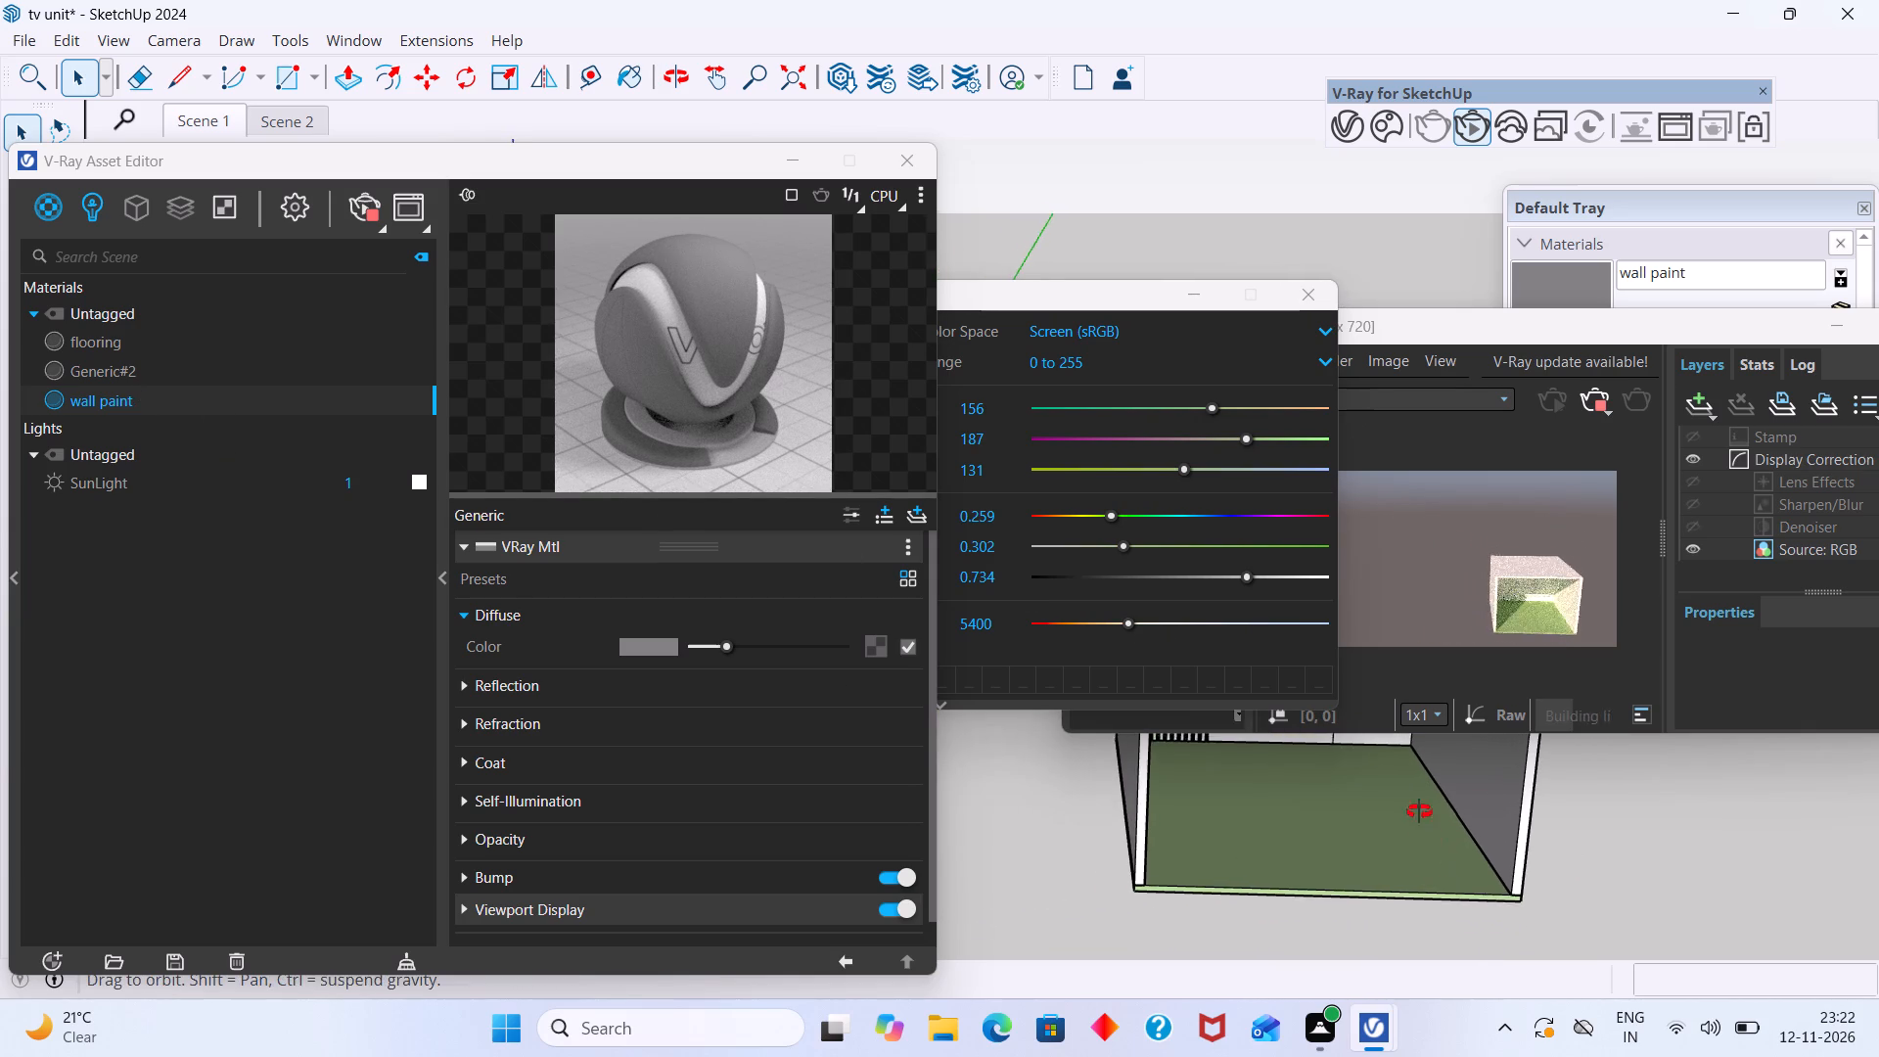
{"action": "middle_click_drag", "start_coordinate": [1419, 811], "coordinate": [1400, 763]}
{"action": "middle_click_drag", "start_coordinate": [1379, 804], "coordinate": [1416, 931]}
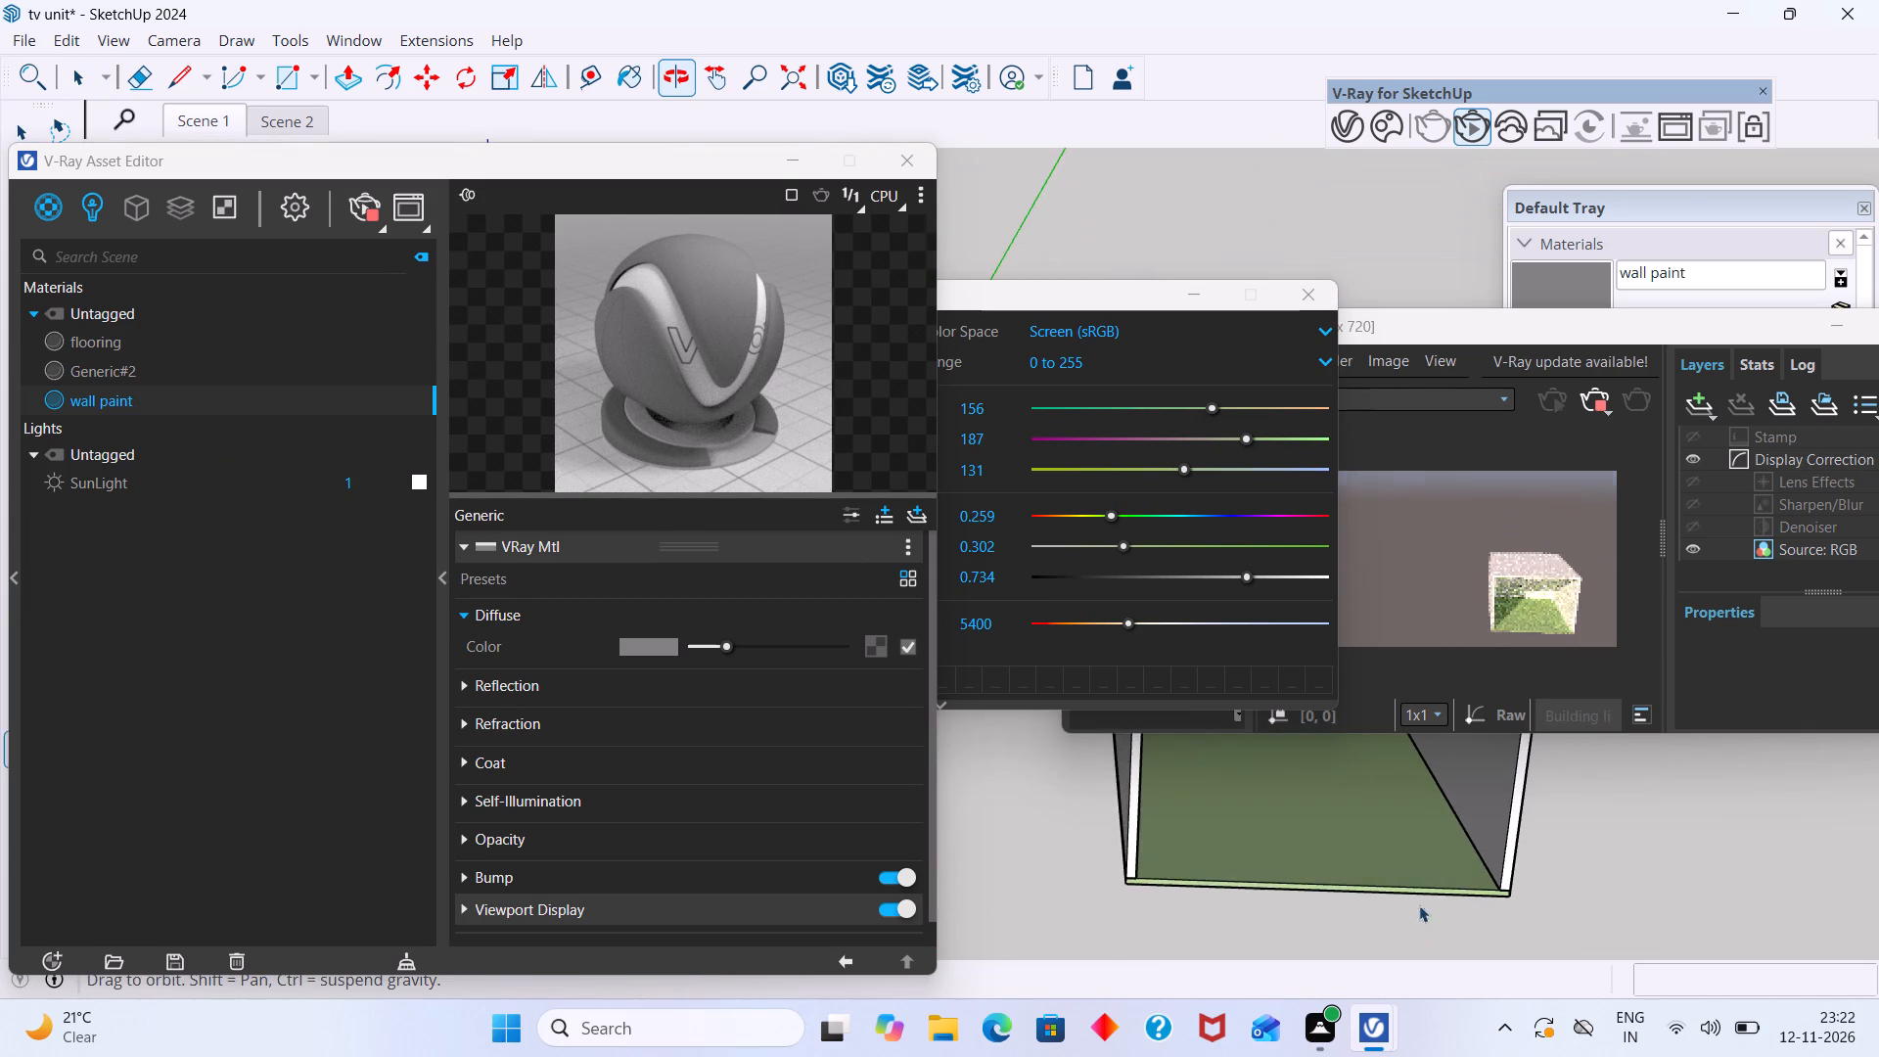
{"action": "scroll", "coordinate": [1406, 870], "scroll_direction": "up", "scroll_amount": 9}
{"action": "scroll", "coordinate": [1352, 855], "scroll_direction": "down", "scroll_amount": 2}
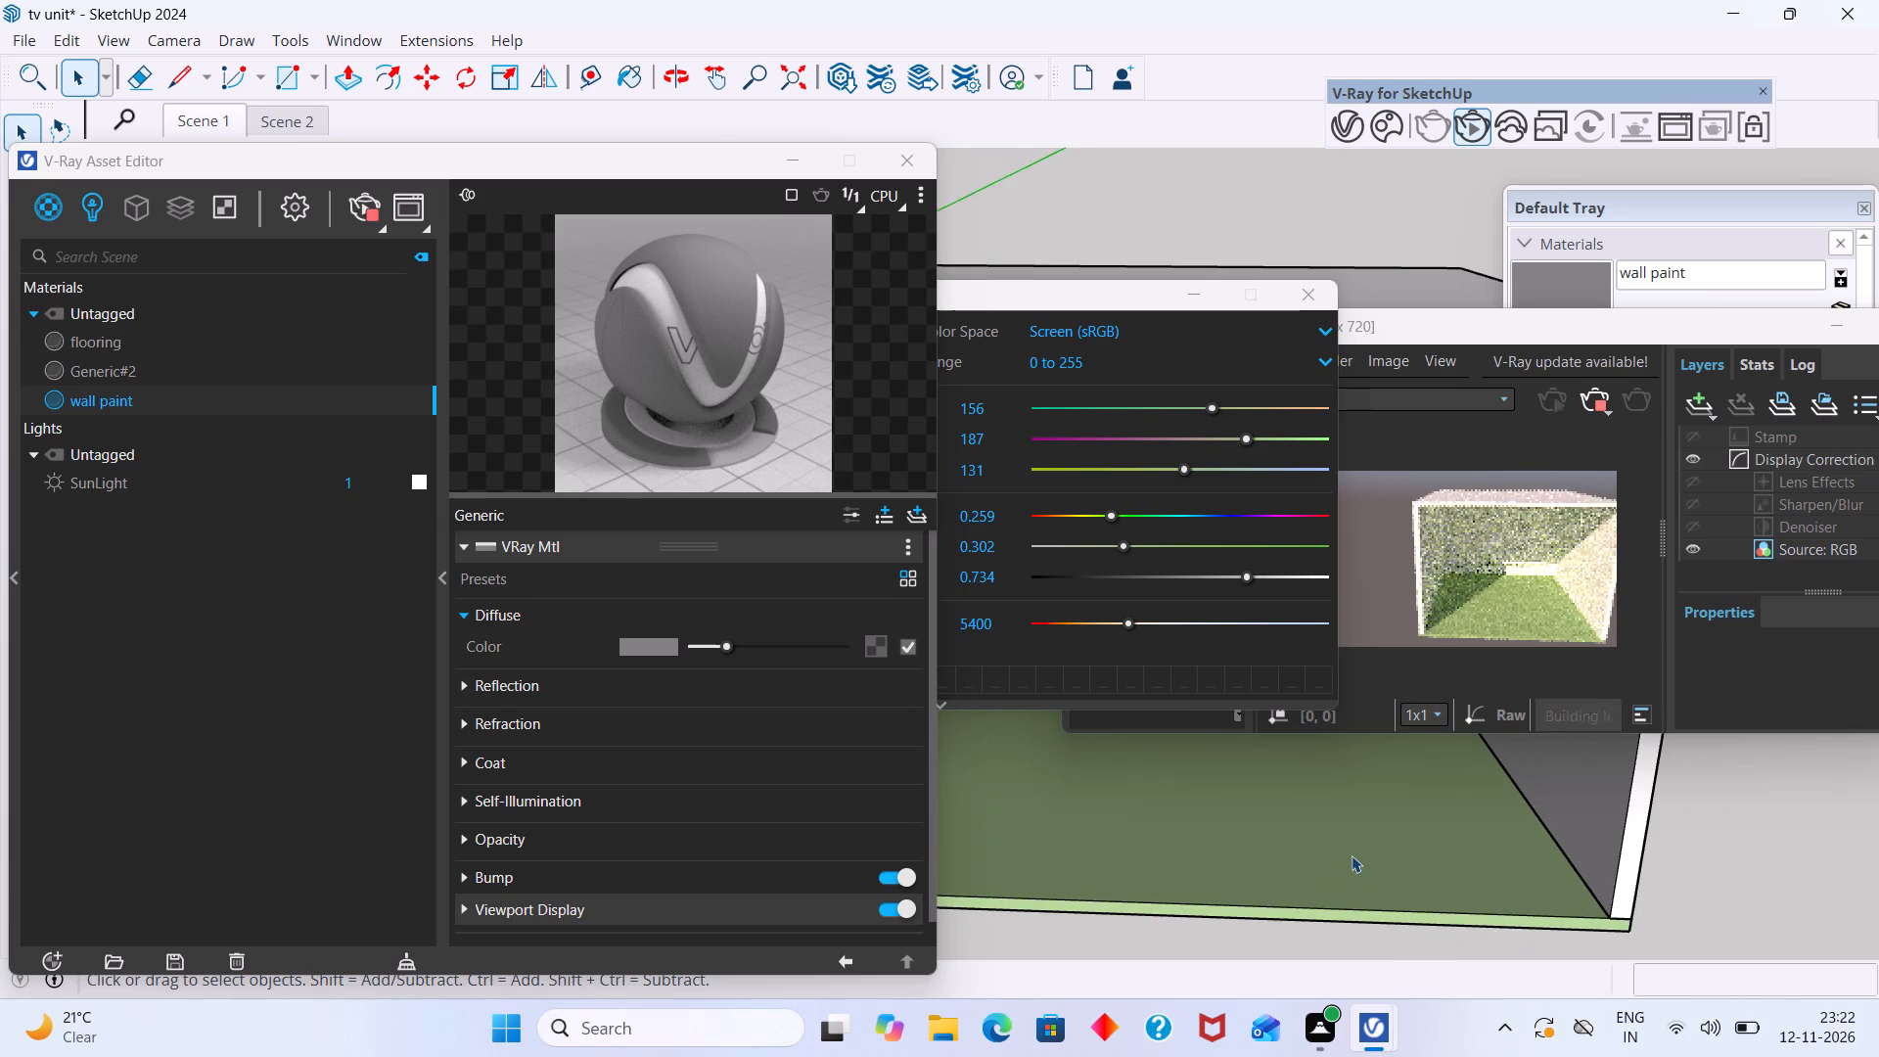
{"action": "scroll", "coordinate": [1352, 855], "scroll_direction": "down", "scroll_amount": 1}
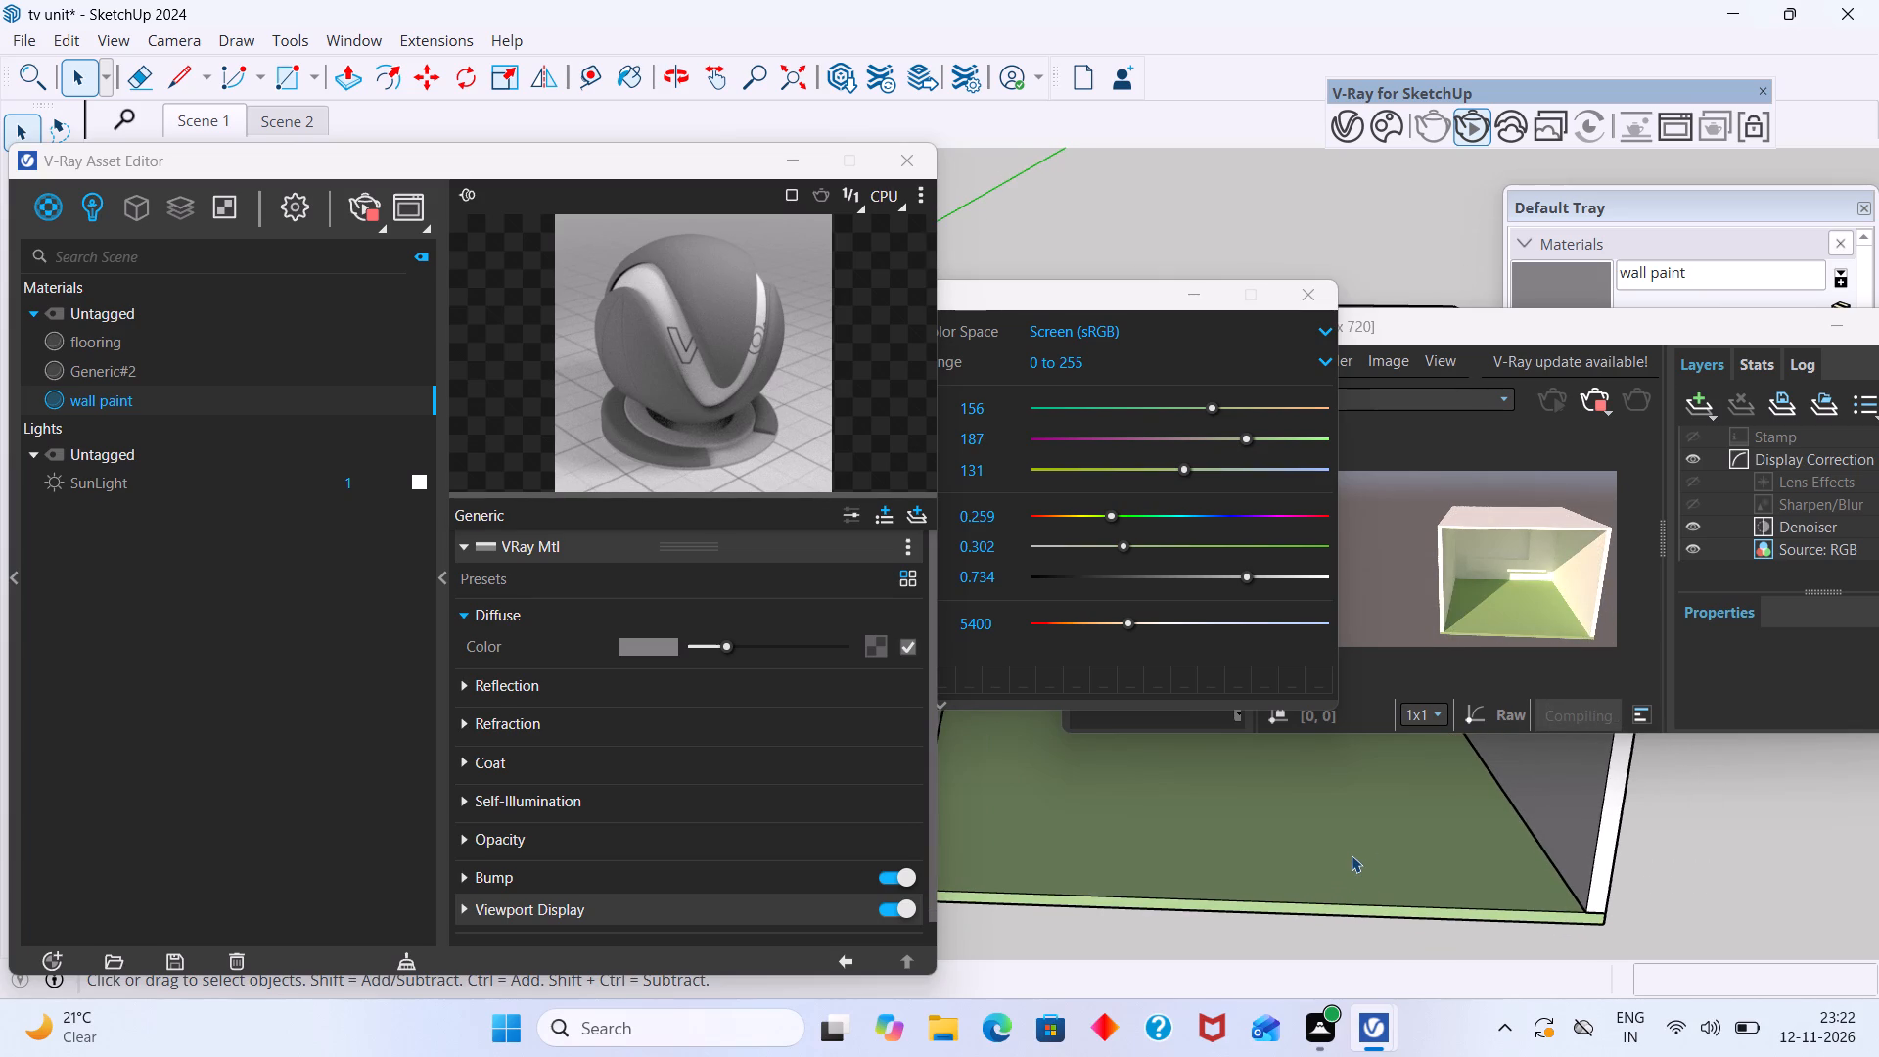
{"action": "scroll", "coordinate": [1428, 836], "scroll_direction": "down", "scroll_amount": 3}
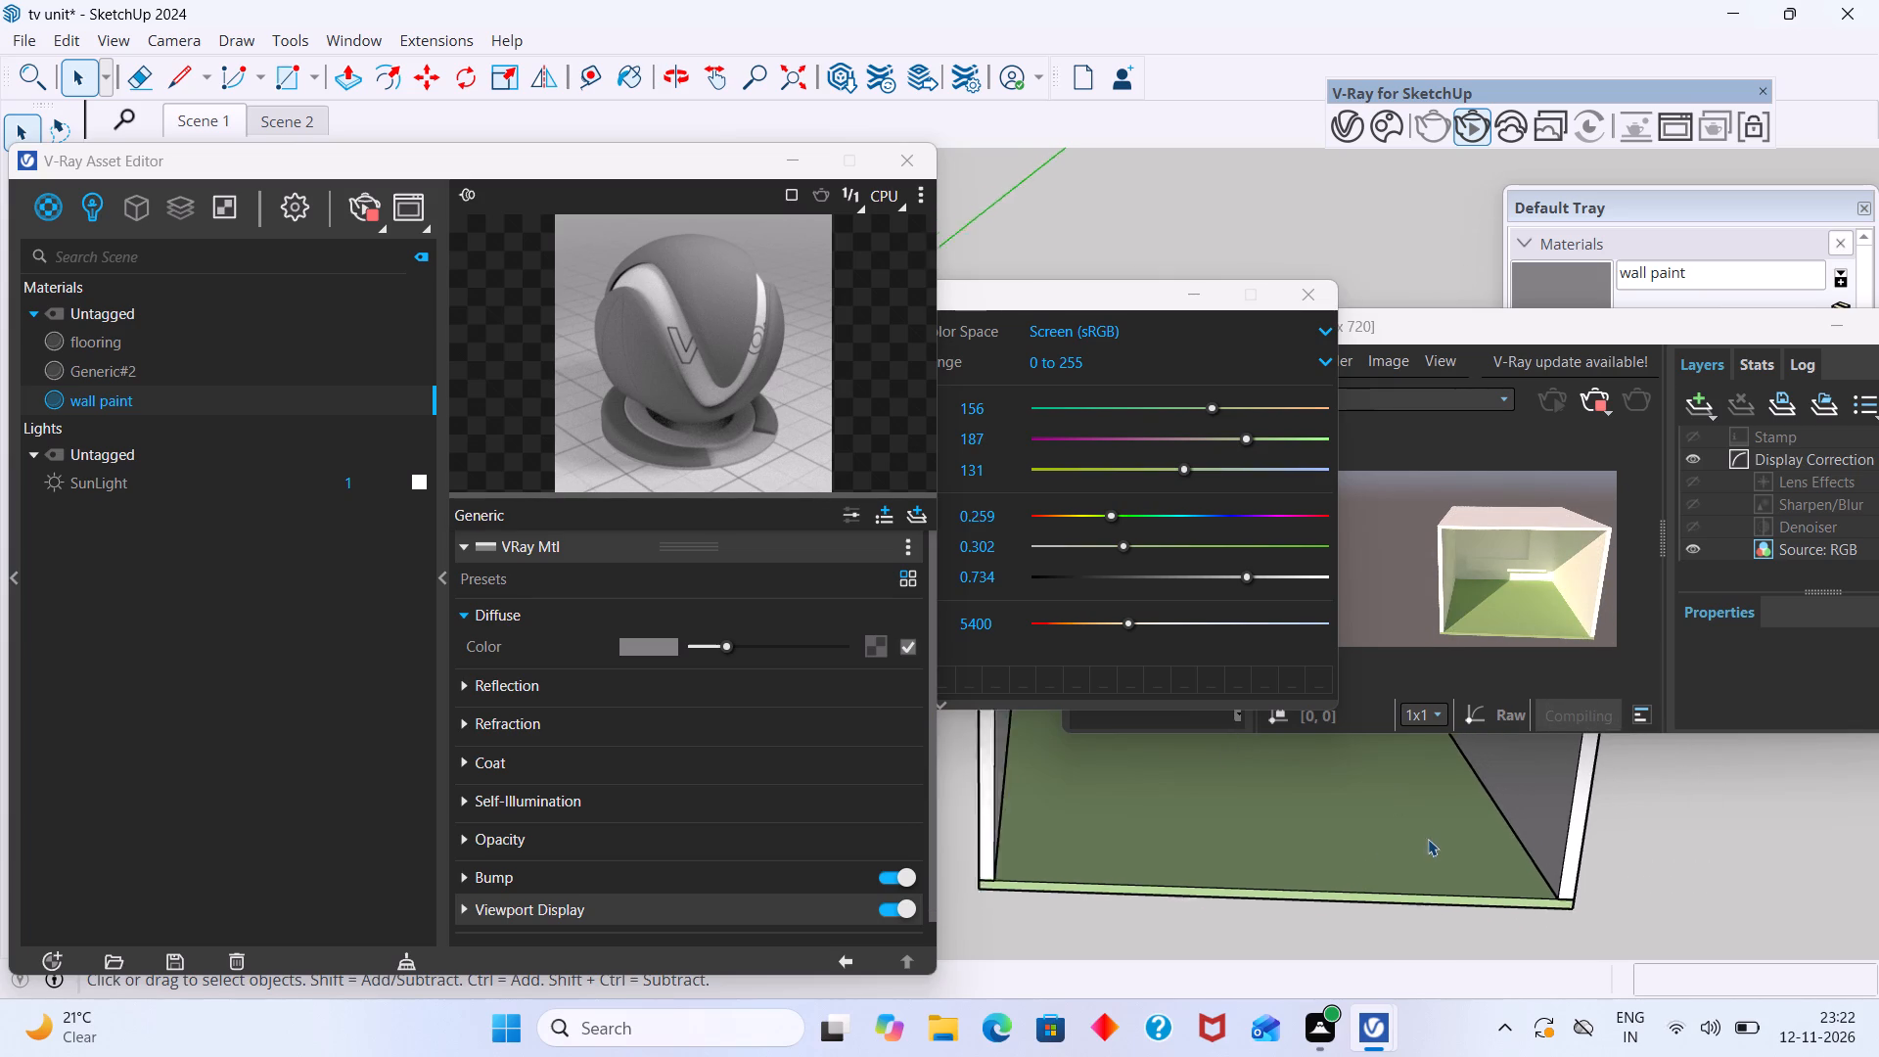
{"action": "scroll", "coordinate": [1428, 839], "scroll_direction": "down", "scroll_amount": 5}
{"action": "middle_click_drag", "start_coordinate": [1563, 894], "coordinate": [1563, 837]}
{"action": "scroll", "coordinate": [1533, 847], "scroll_direction": "up", "scroll_amount": 1}
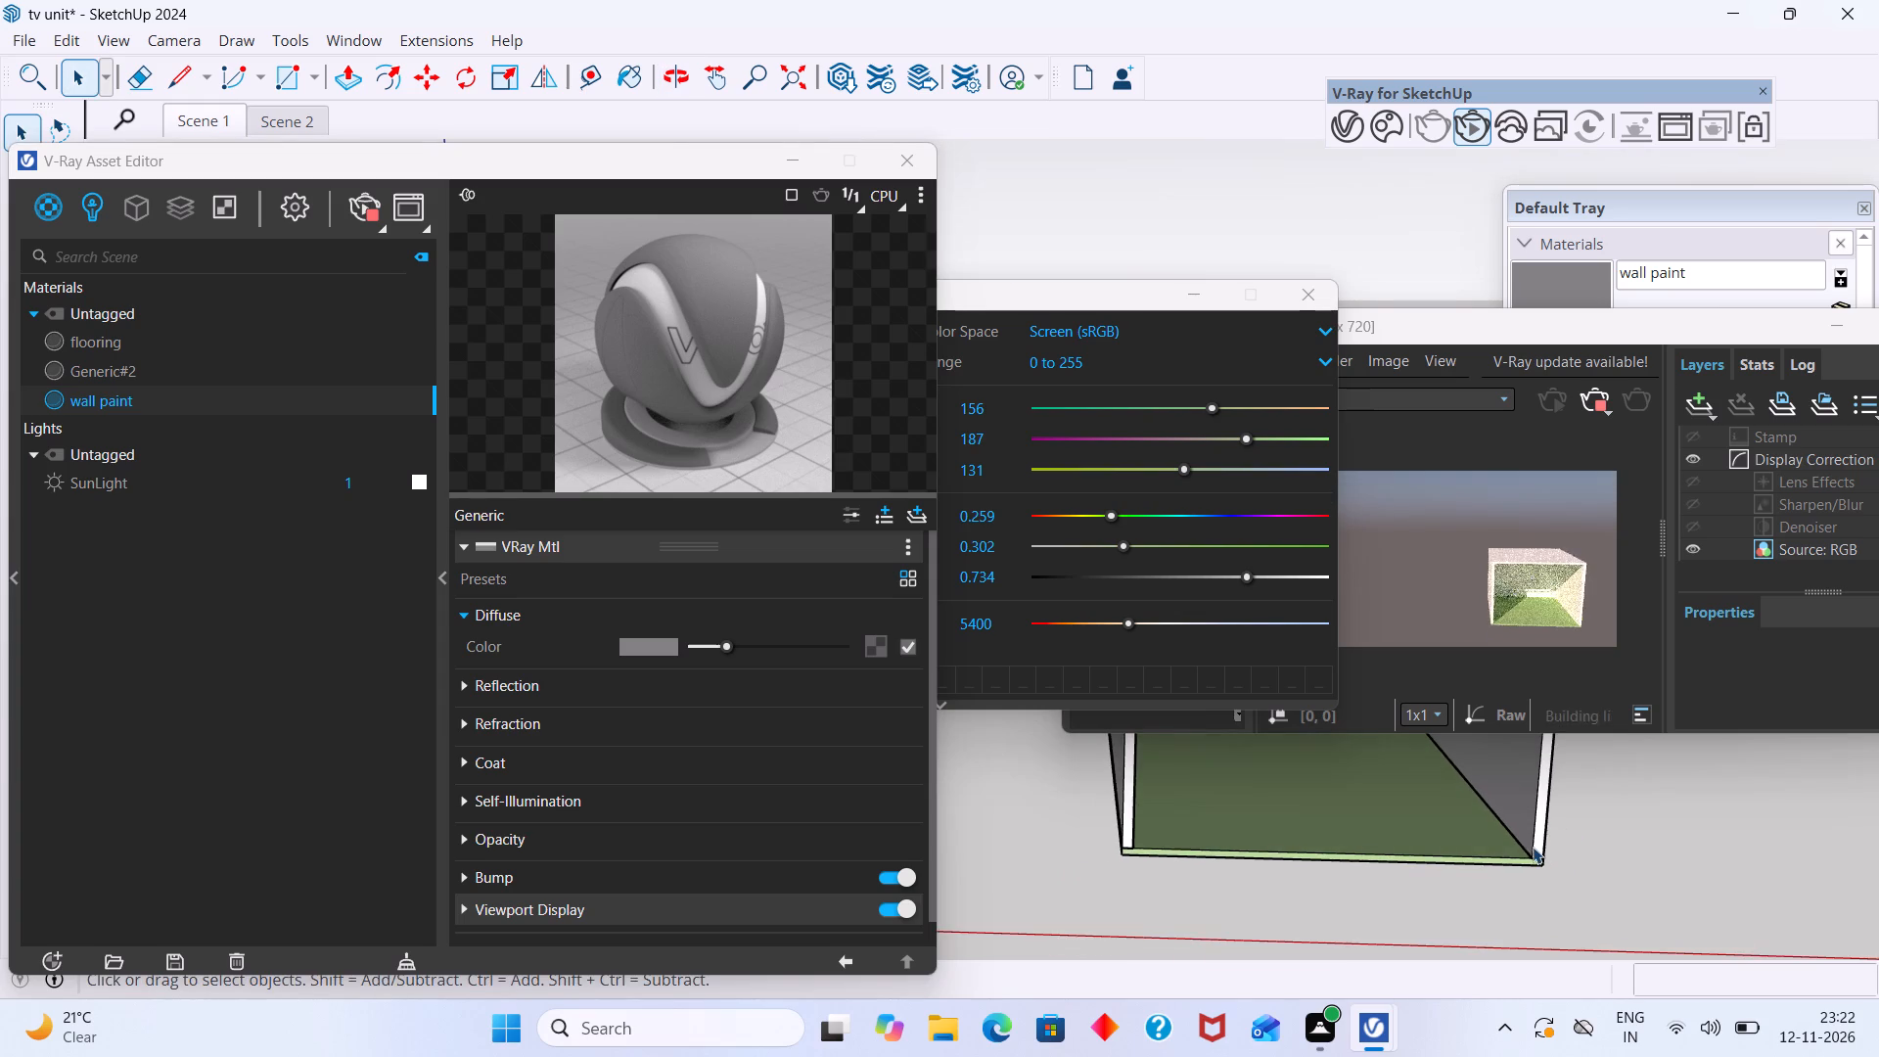
{"action": "scroll", "coordinate": [1533, 847], "scroll_direction": "up", "scroll_amount": 6}
{"action": "middle_click_drag", "start_coordinate": [1528, 842], "coordinate": [1632, 861]}
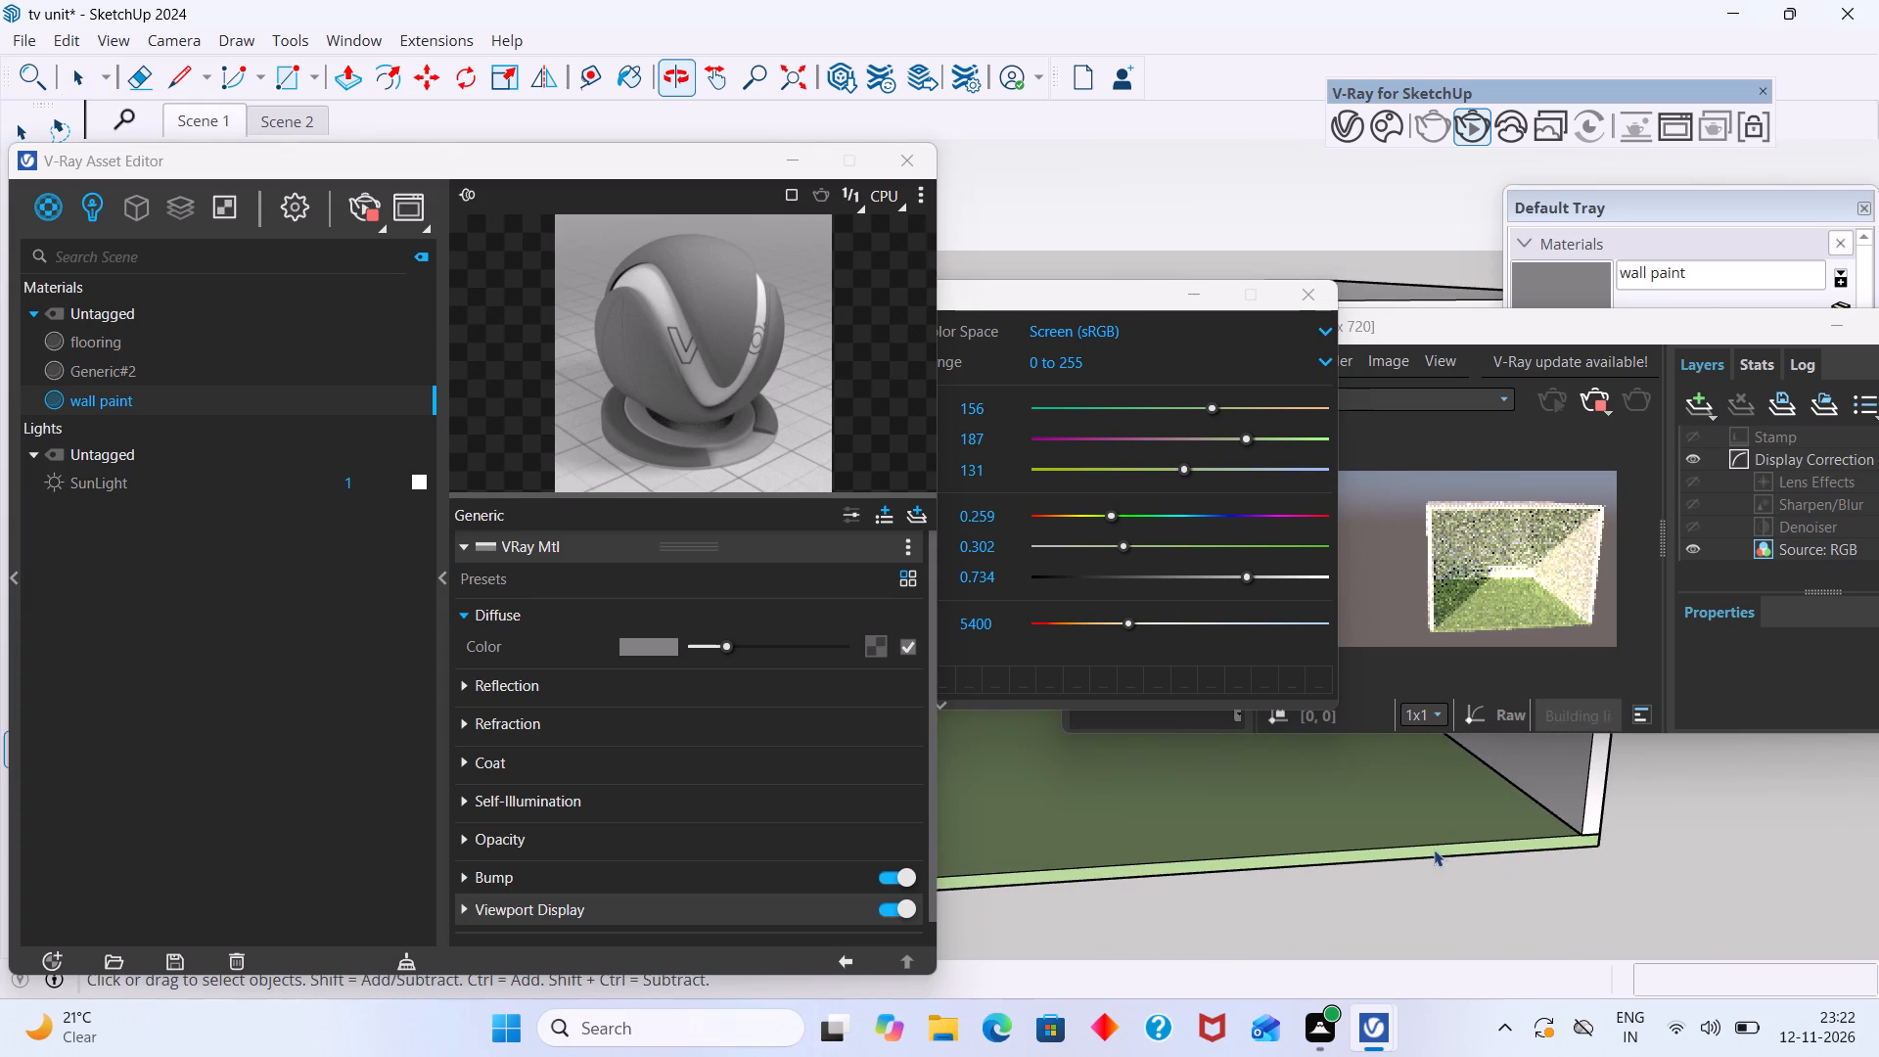
{"action": "middle_click_drag", "start_coordinate": [1274, 831], "coordinate": [1104, 818]}
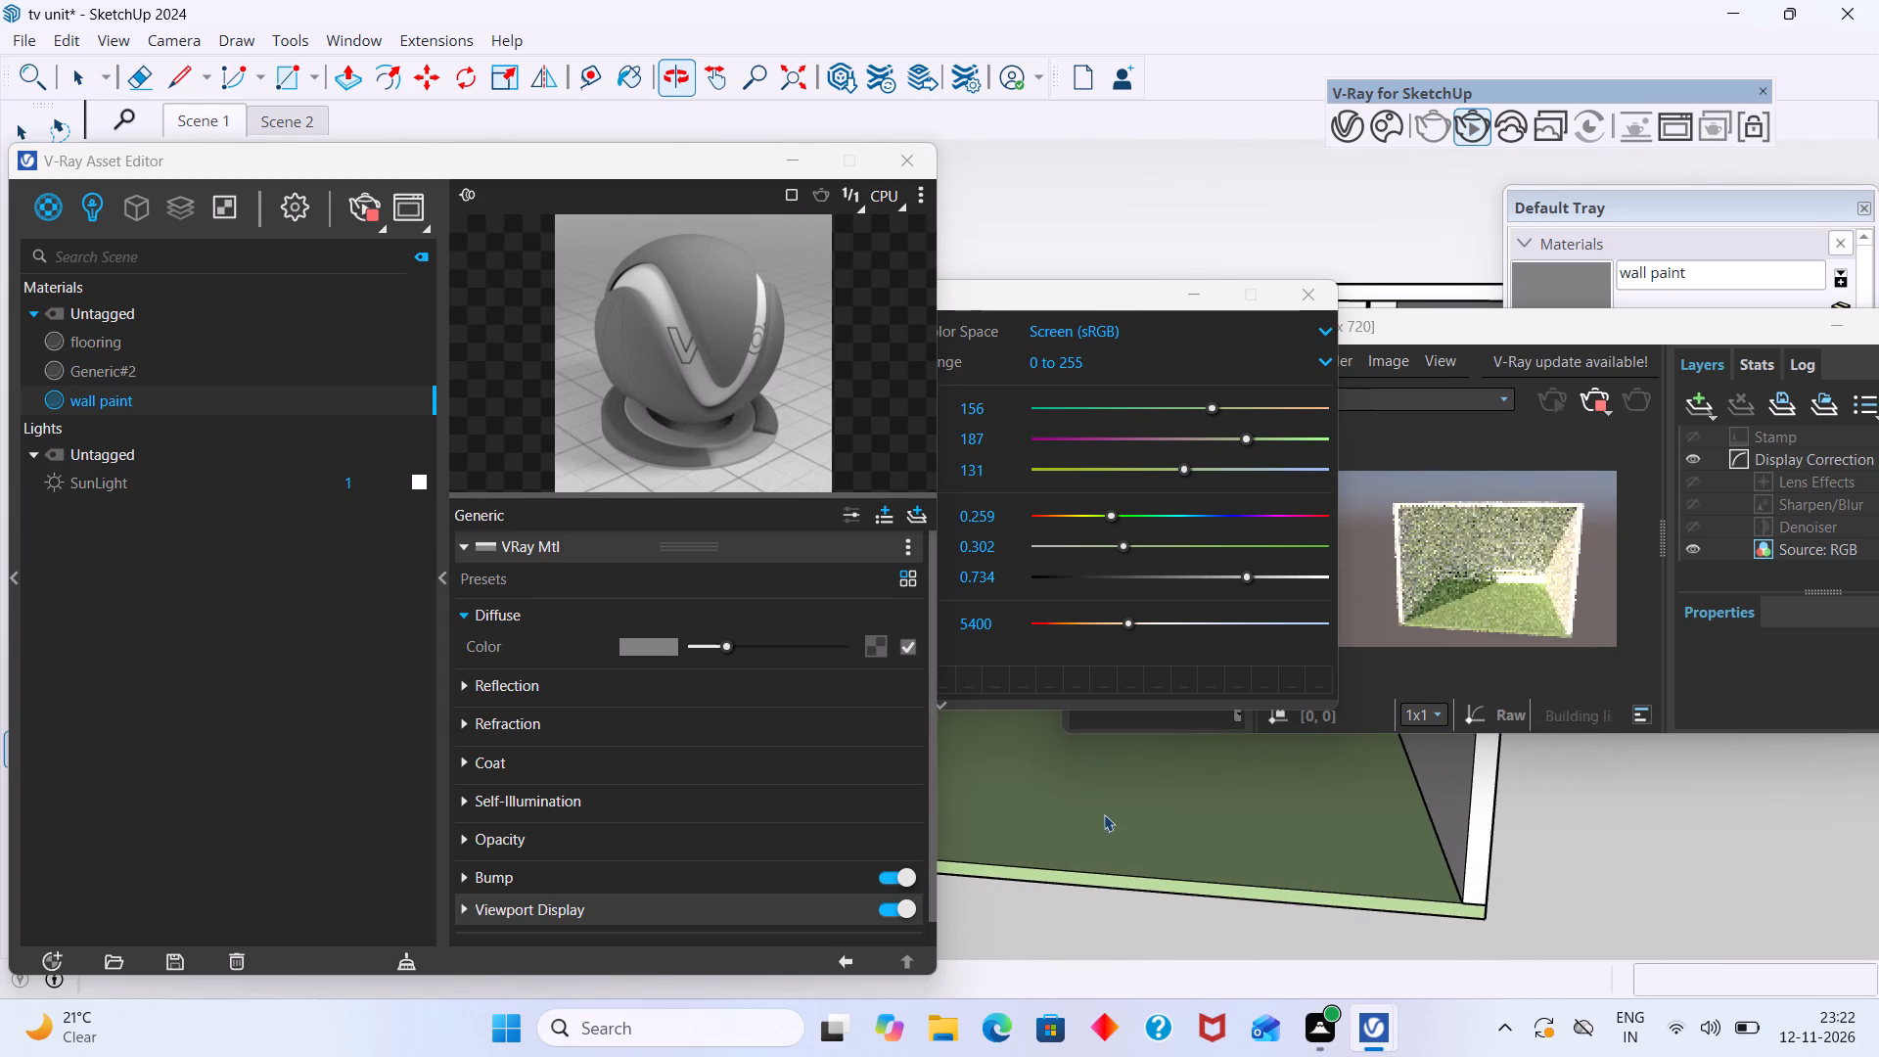
Reduce the red value of the flooring's diffuse colour to 128.
{"action": "left_click", "coordinate": [1191, 408]}
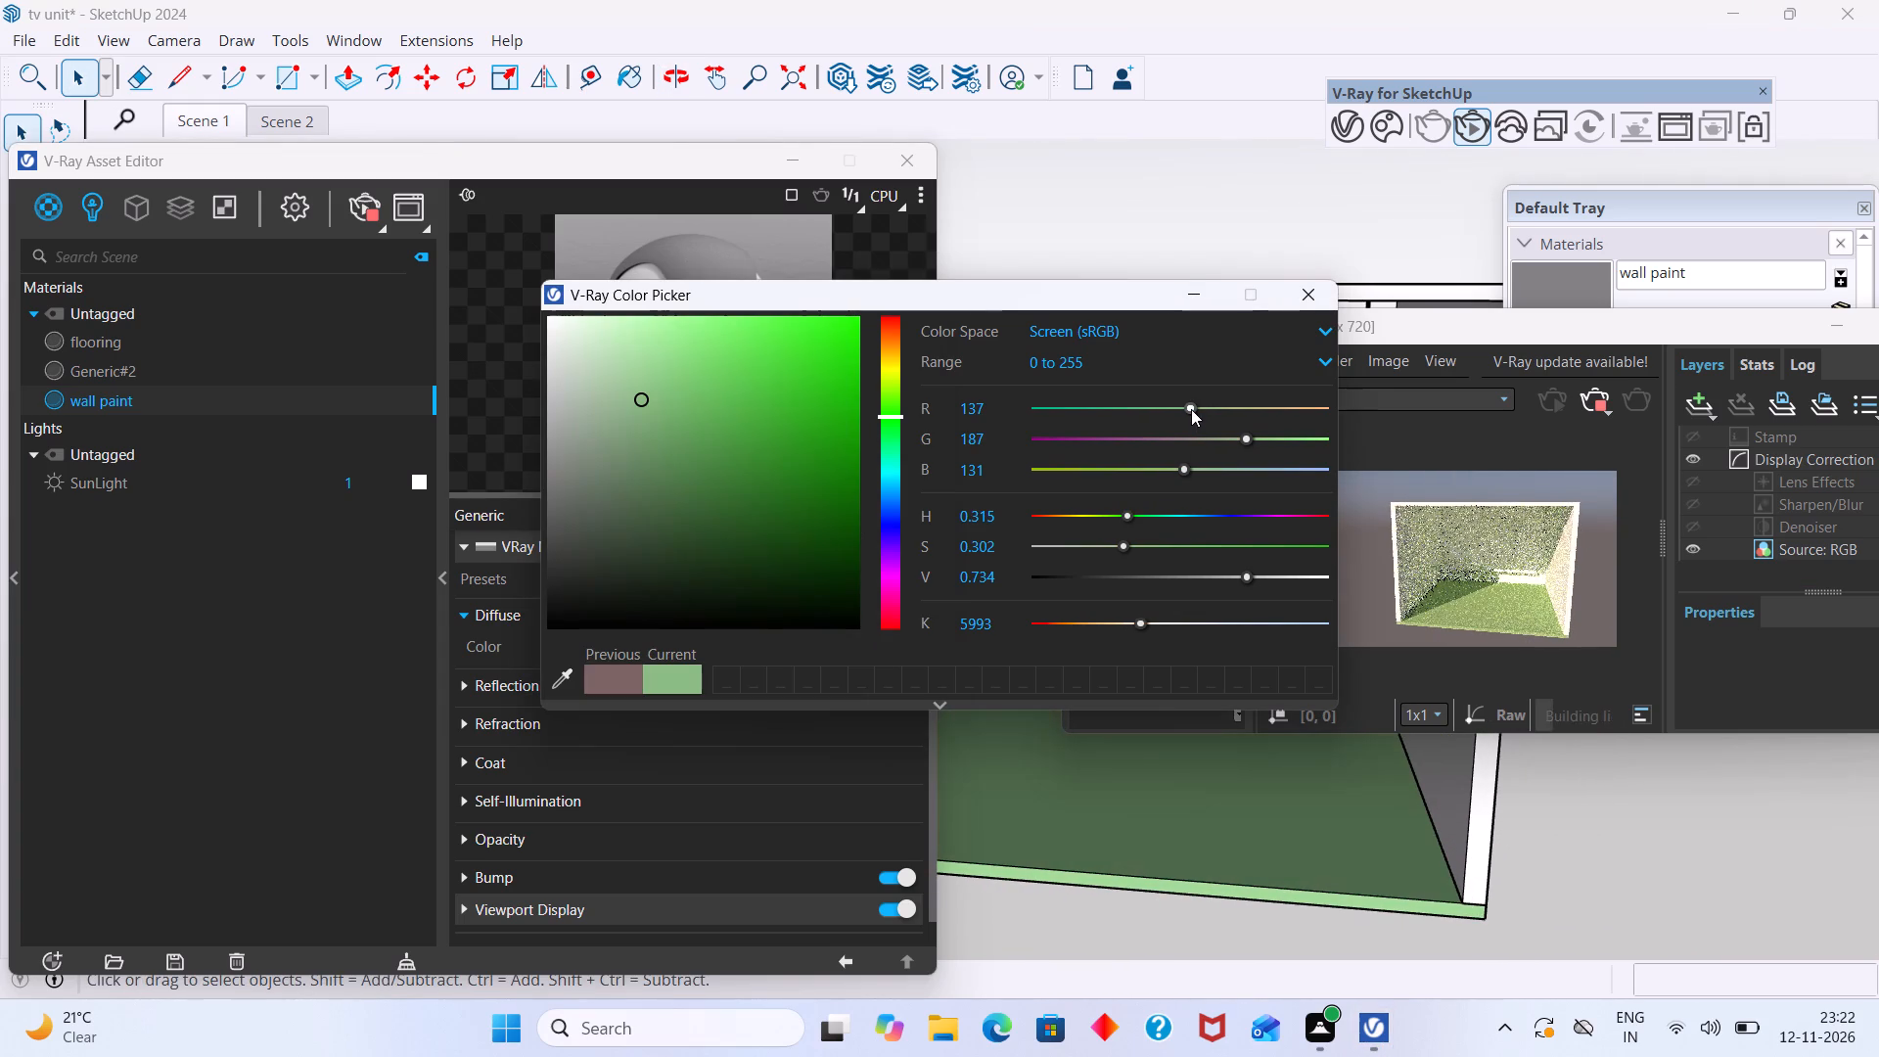
{"action": "left_click", "coordinate": [1180, 410]}
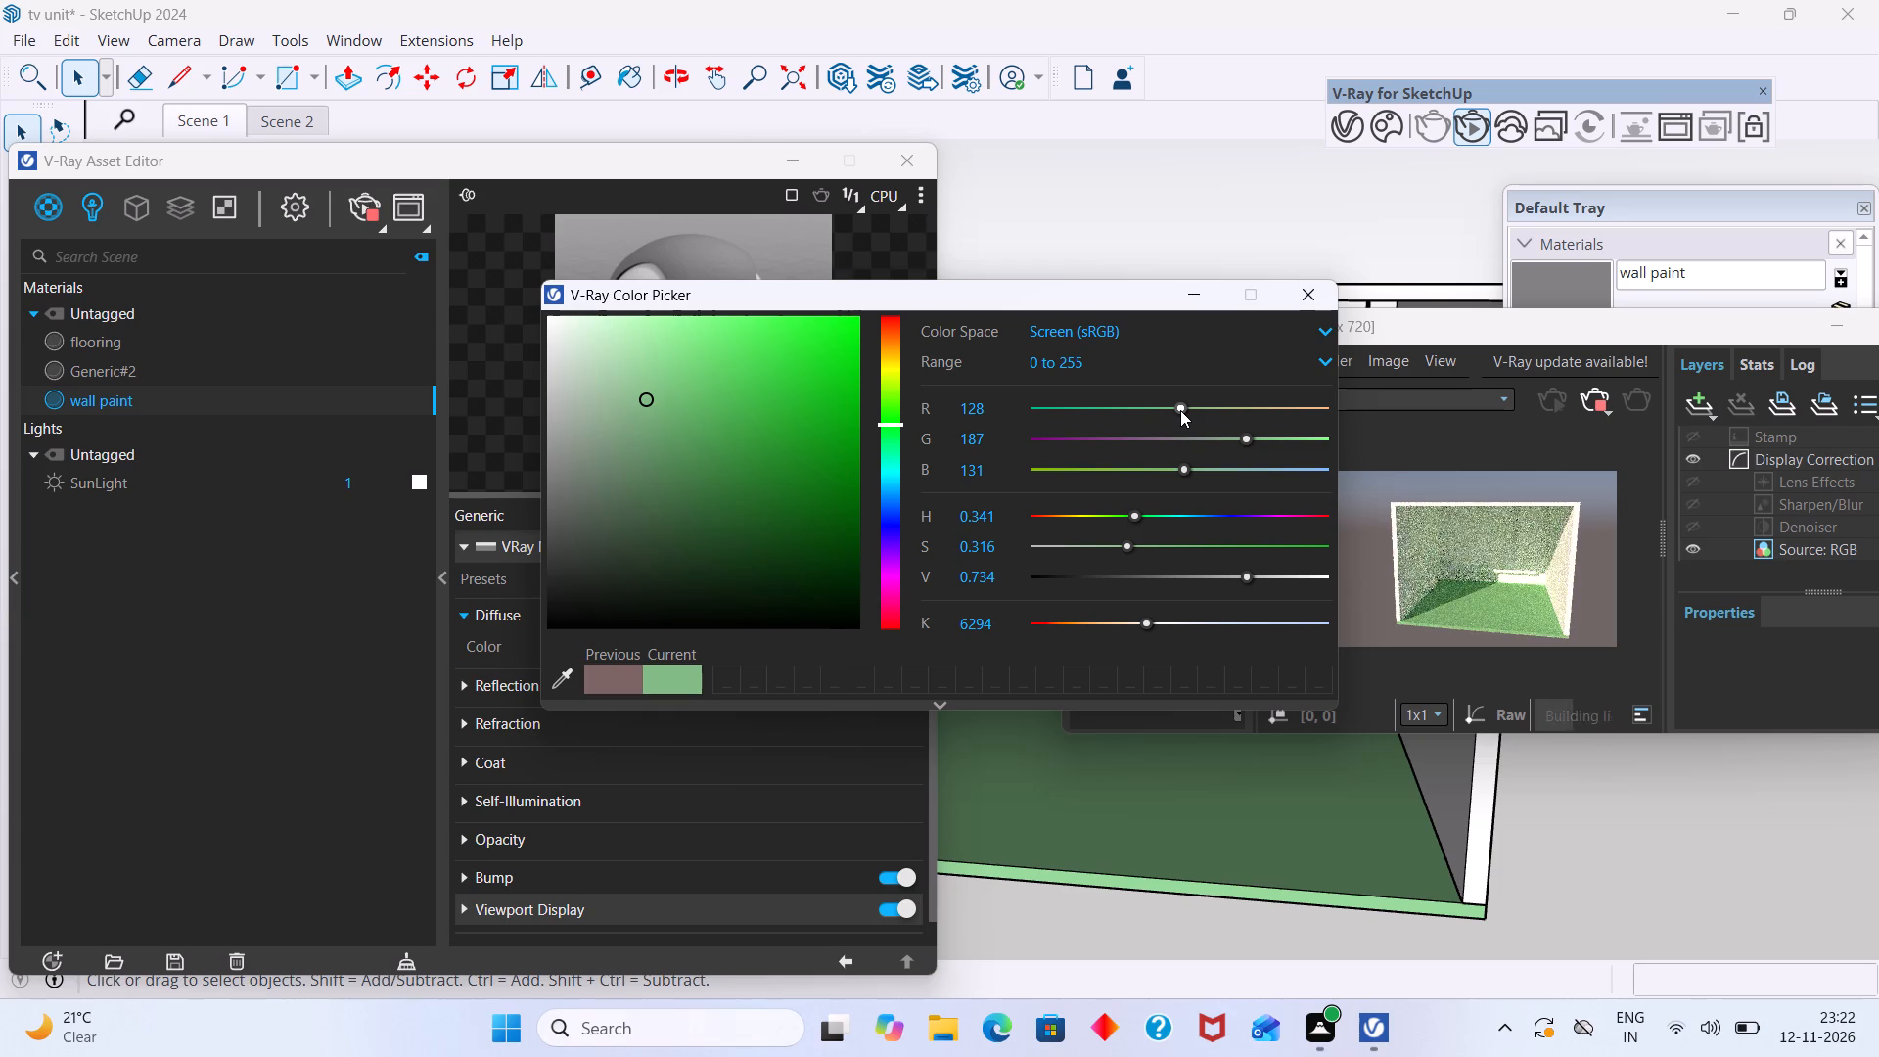
Try lighter and darker shades of green for the flooring's diffuse colour, ending on a light green of RGB 167, 220, 170.
{"action": "left_click", "coordinate": [860, 644]}
{"action": "left_click", "coordinate": [598, 339]}
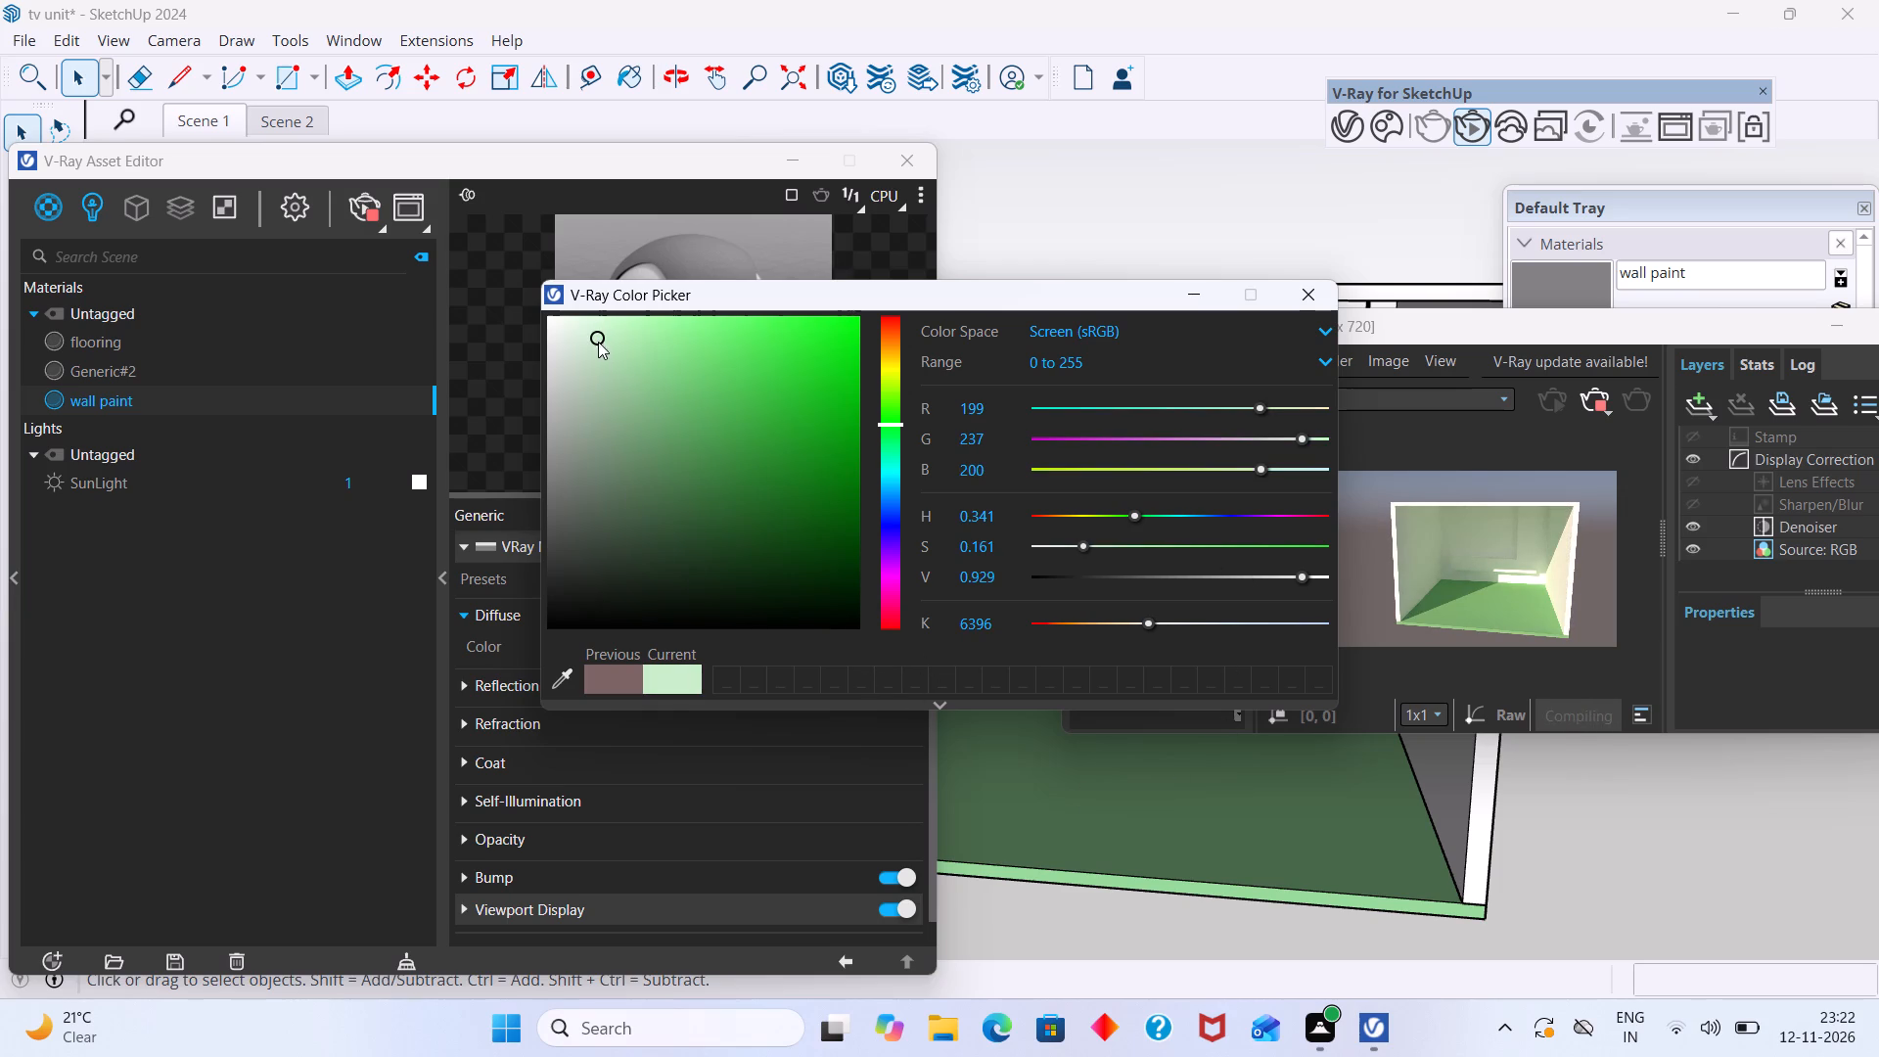
{"action": "left_click", "coordinate": [618, 366]}
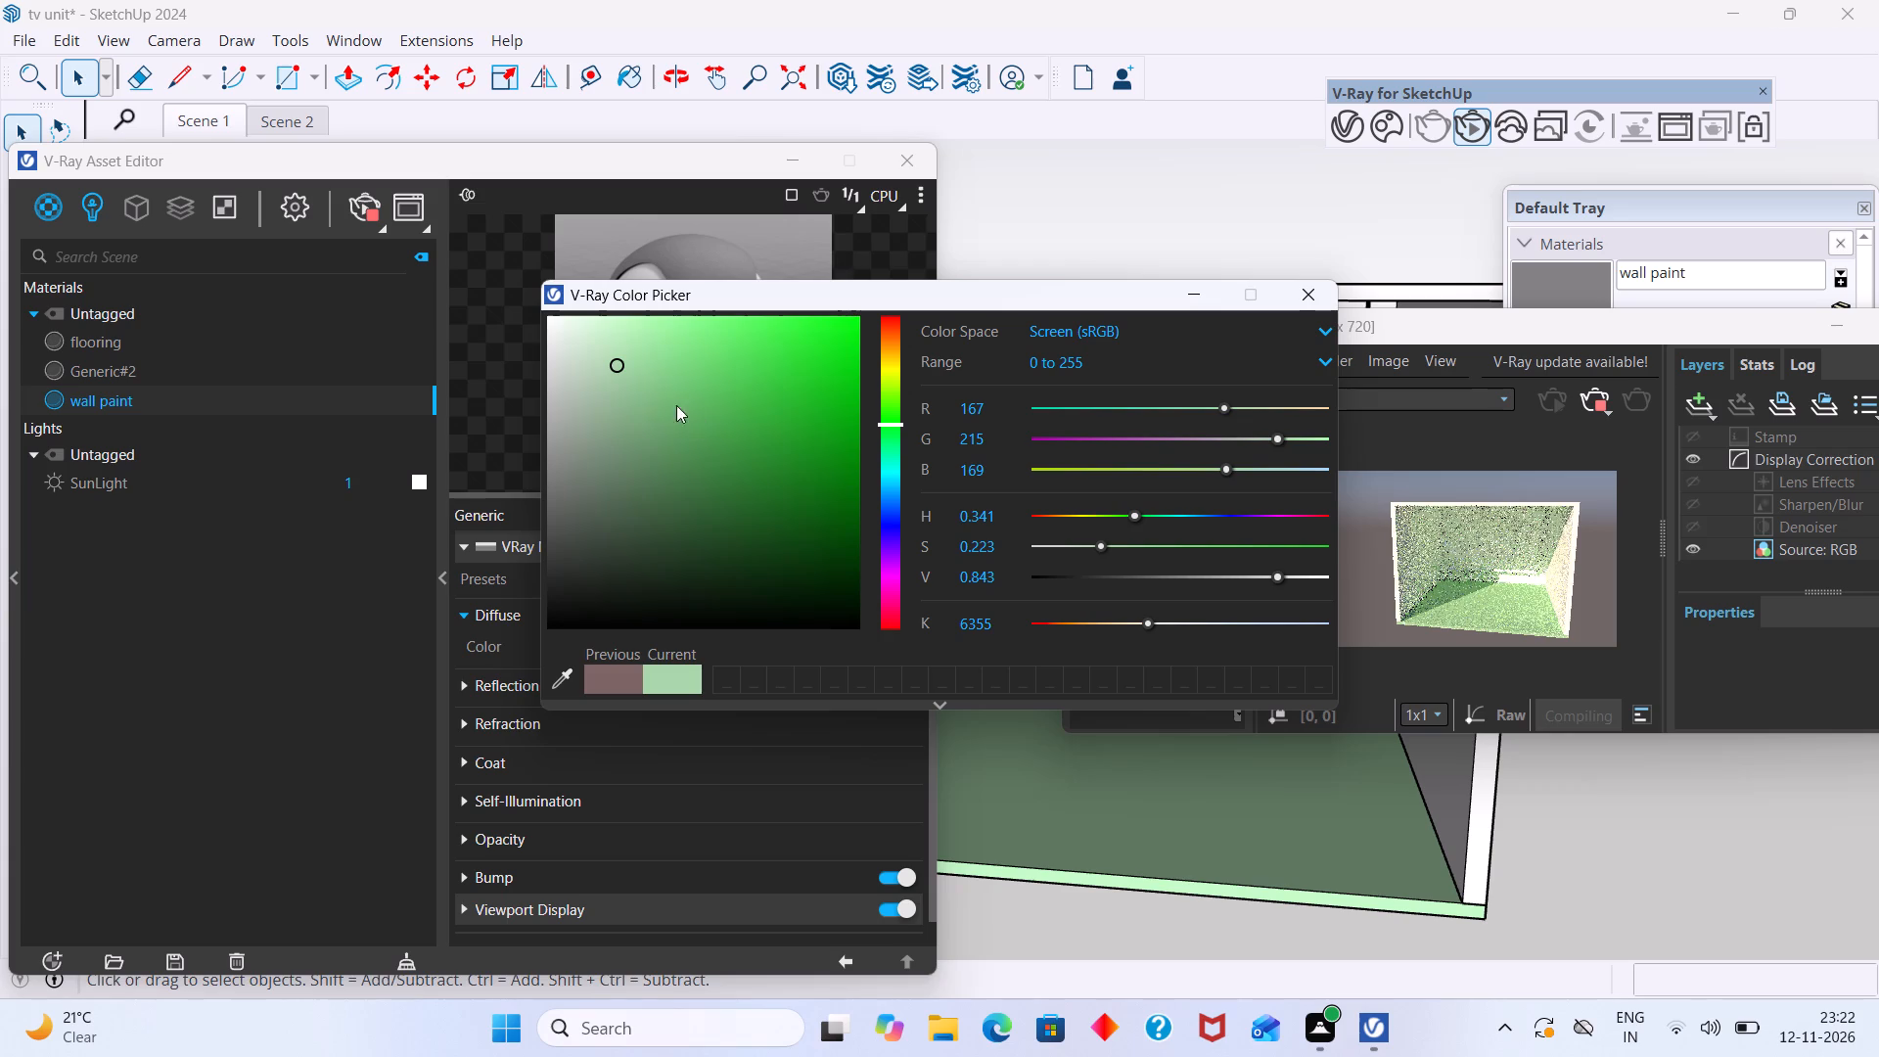
{"action": "left_click", "coordinate": [838, 464]}
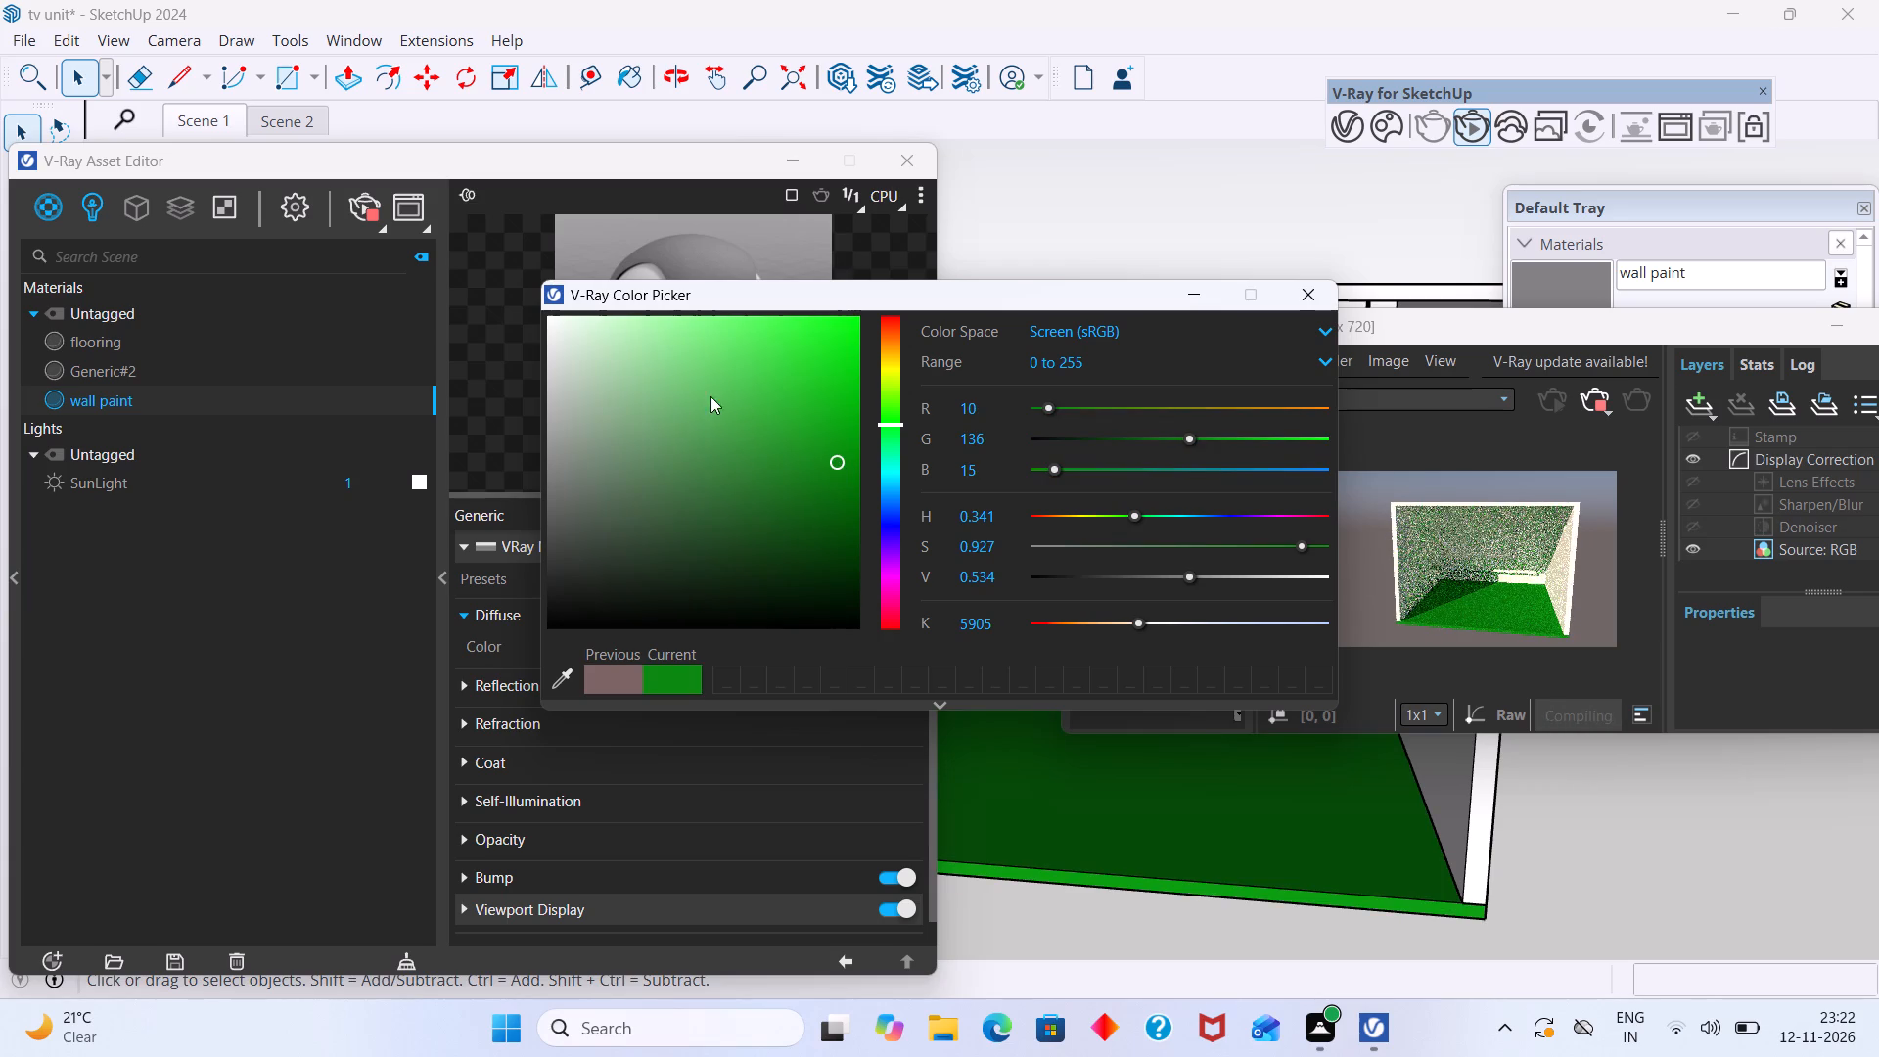
{"action": "left_click", "coordinate": [667, 382]}
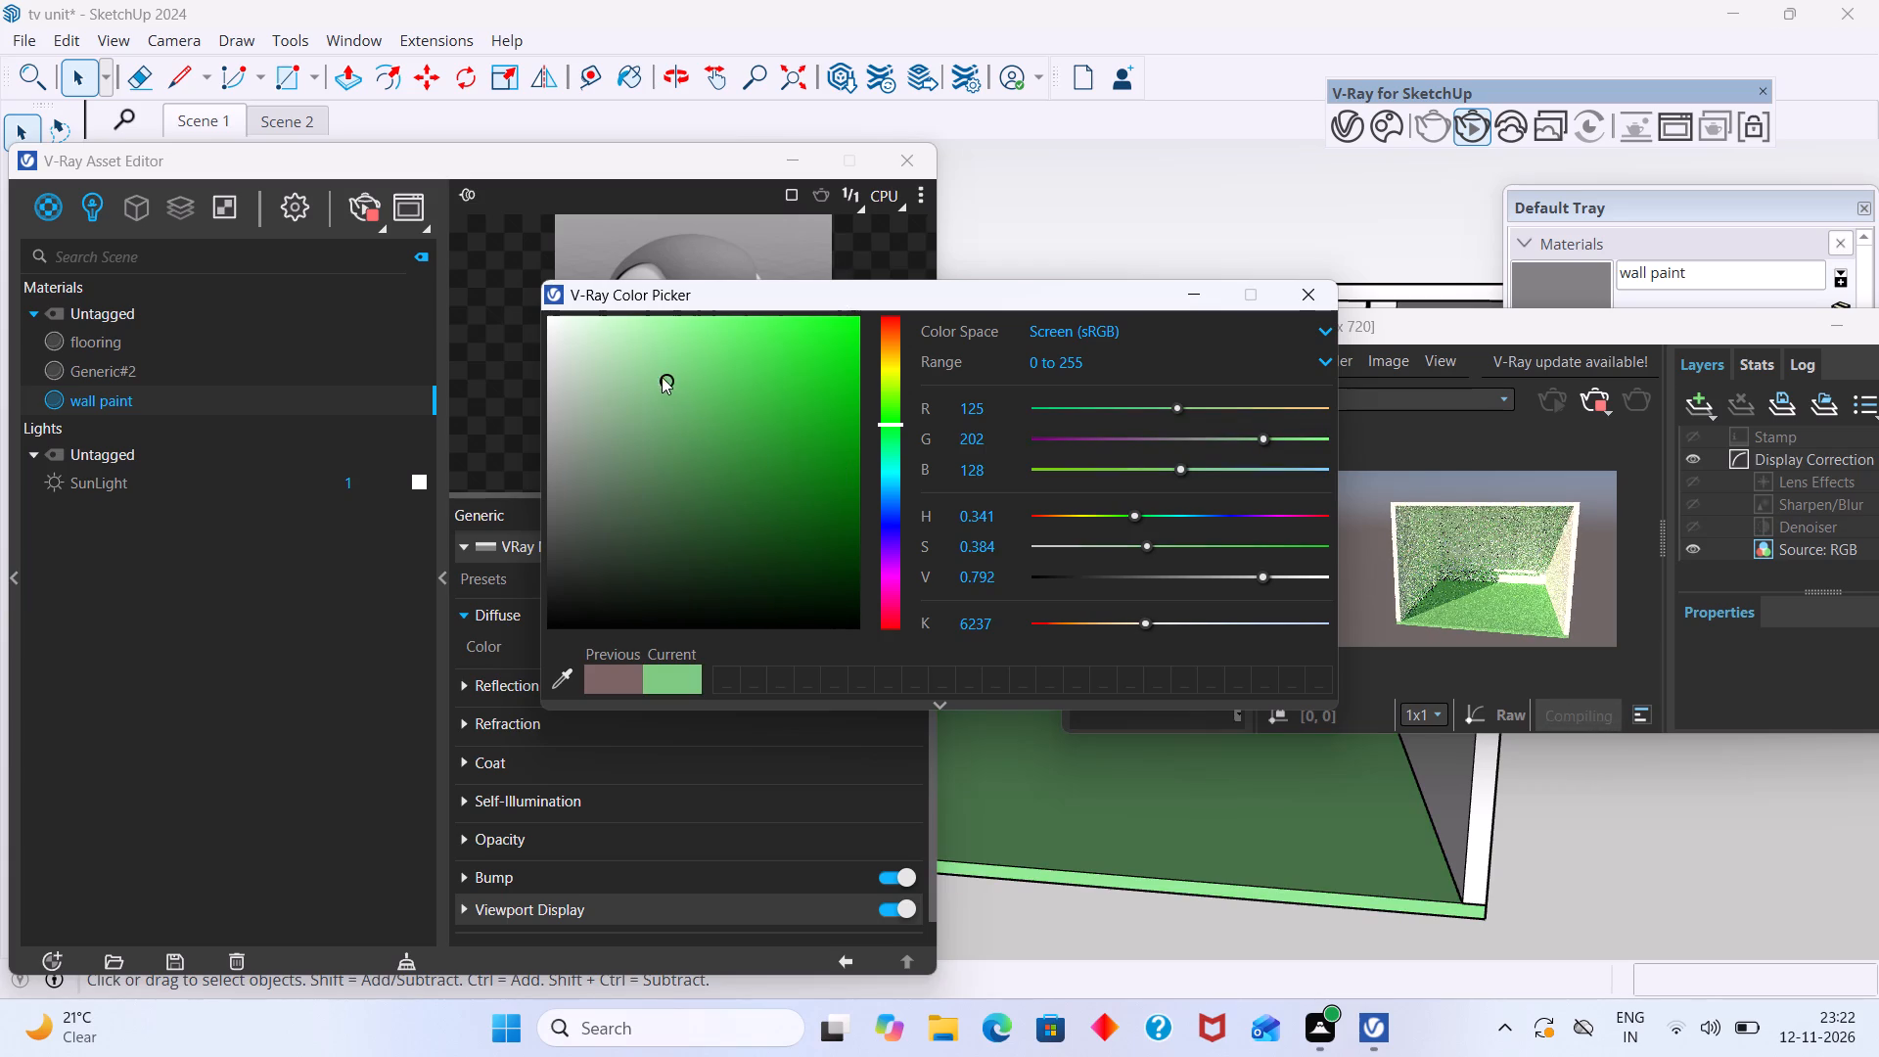
{"action": "left_click", "coordinate": [653, 369]}
{"action": "left_click", "coordinate": [665, 394]}
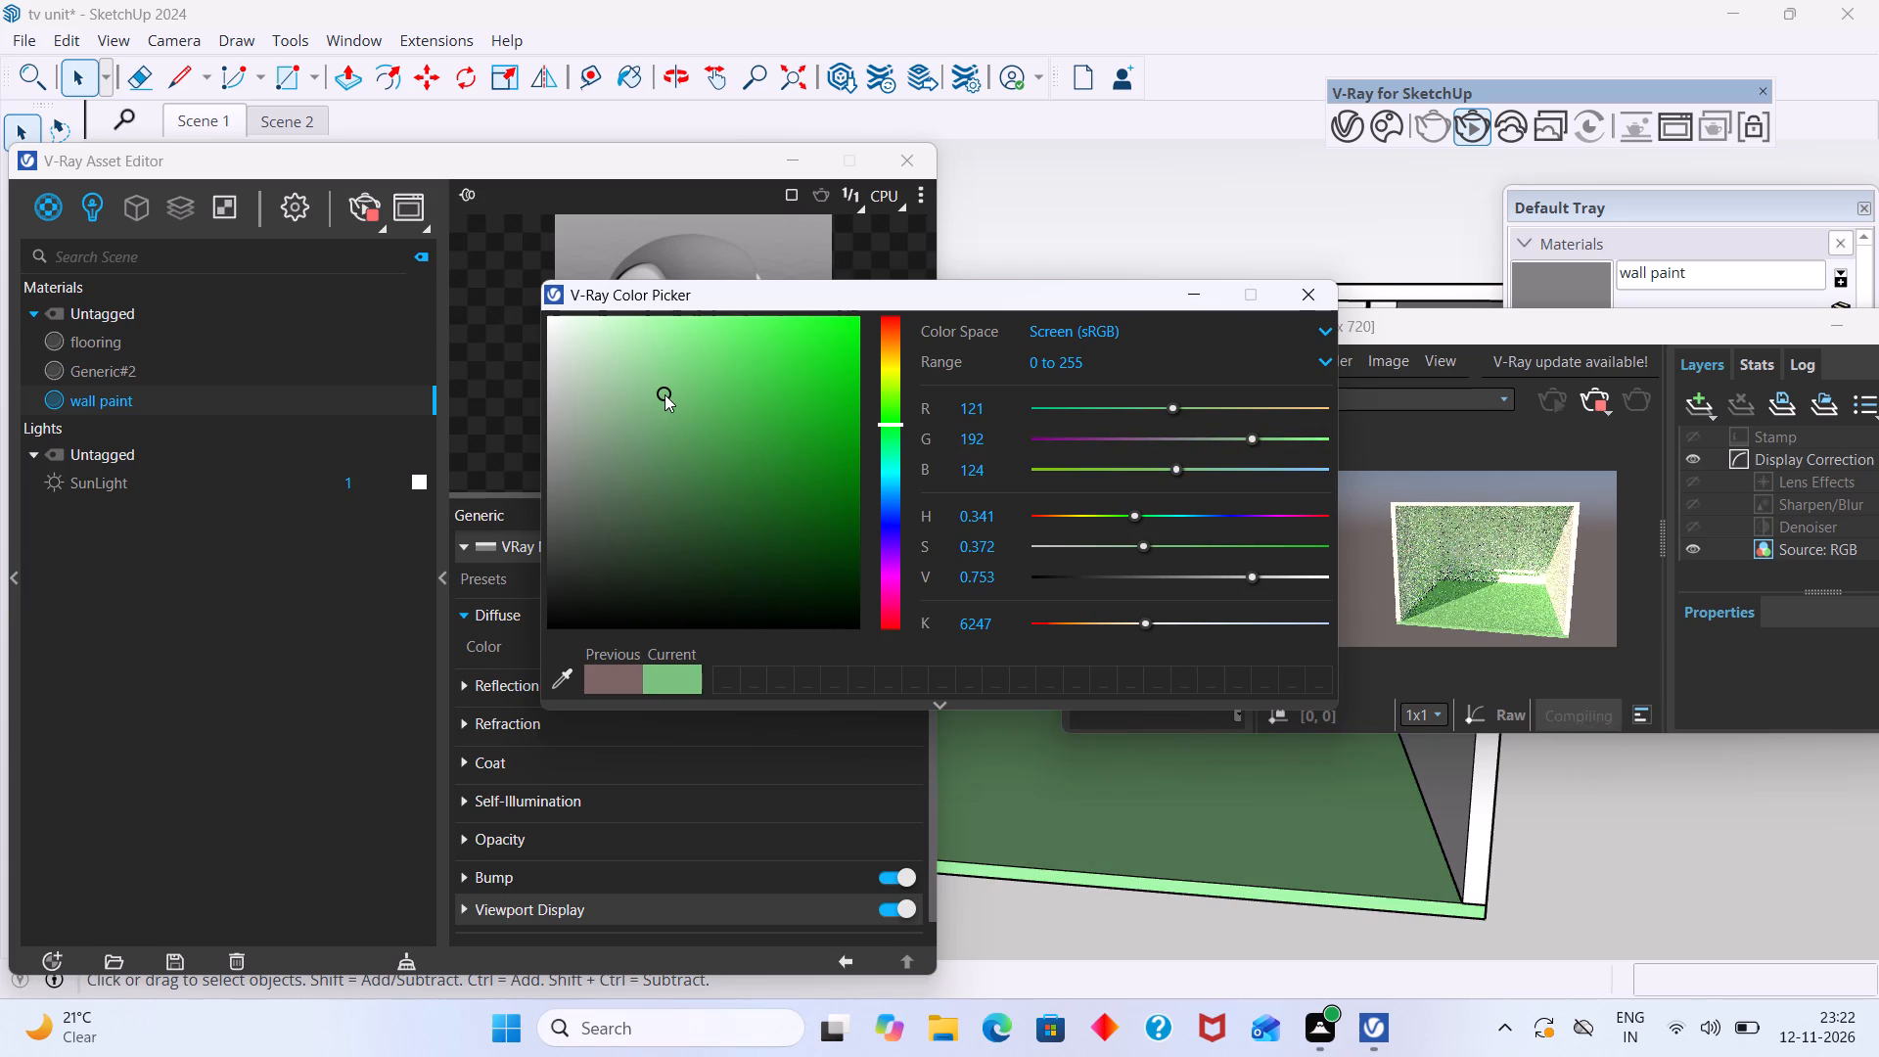
{"action": "left_click", "coordinate": [638, 376]}
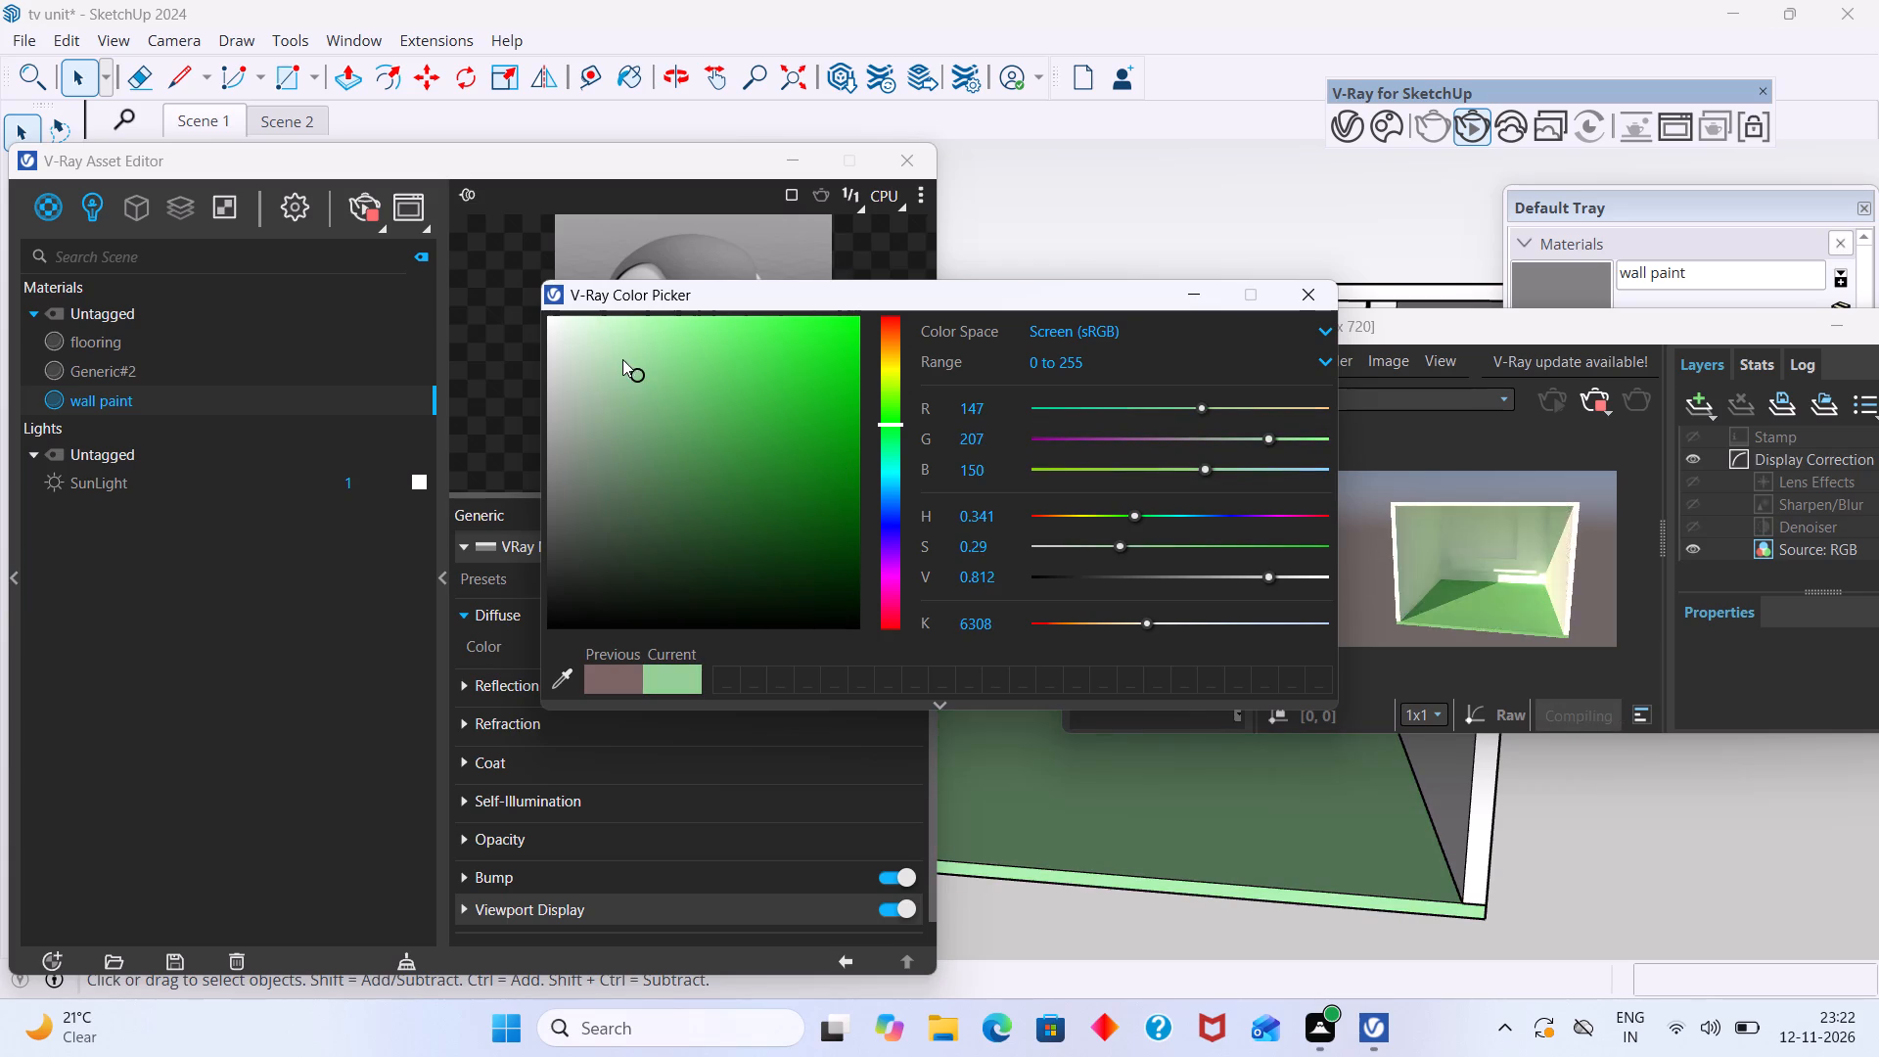
{"action": "left_click", "coordinate": [622, 359]}
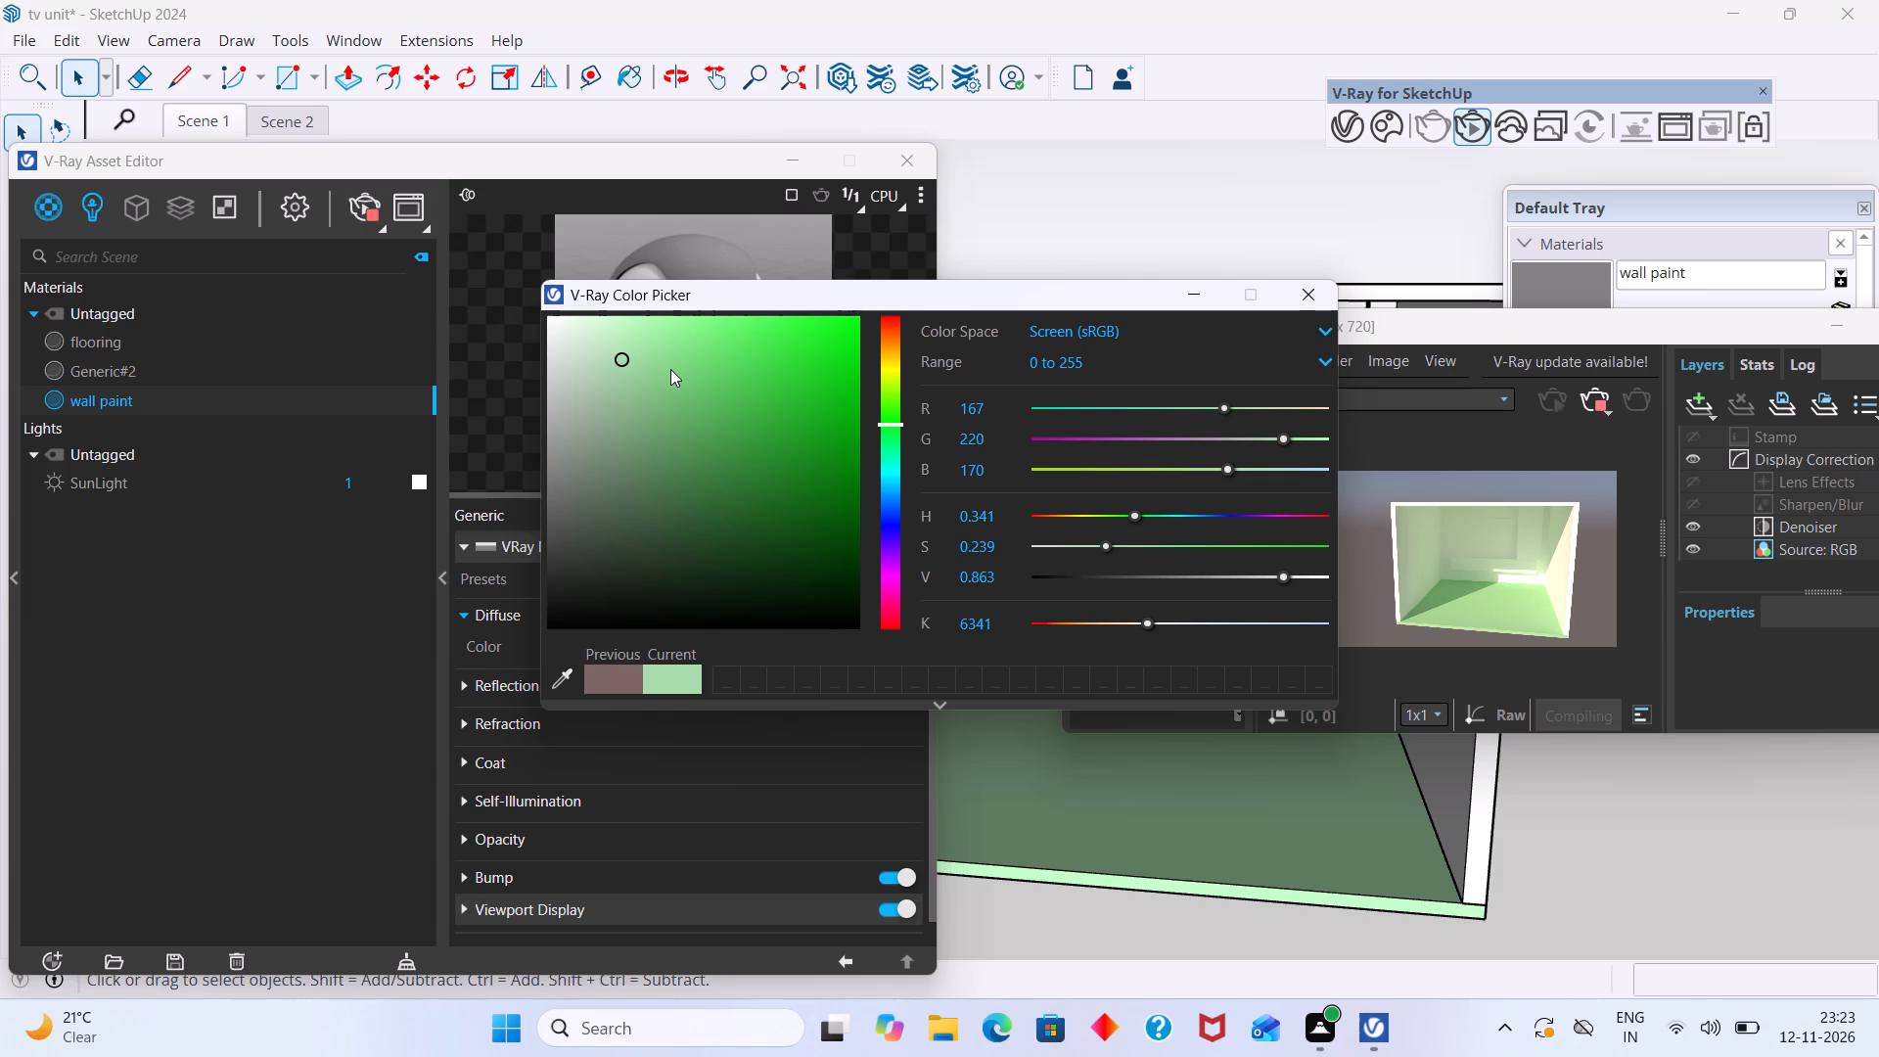
{"action": "scroll", "coordinate": [845, 474], "scroll_direction": "down", "scroll_amount": 3}
{"action": "left_click", "coordinate": [1141, 915]}
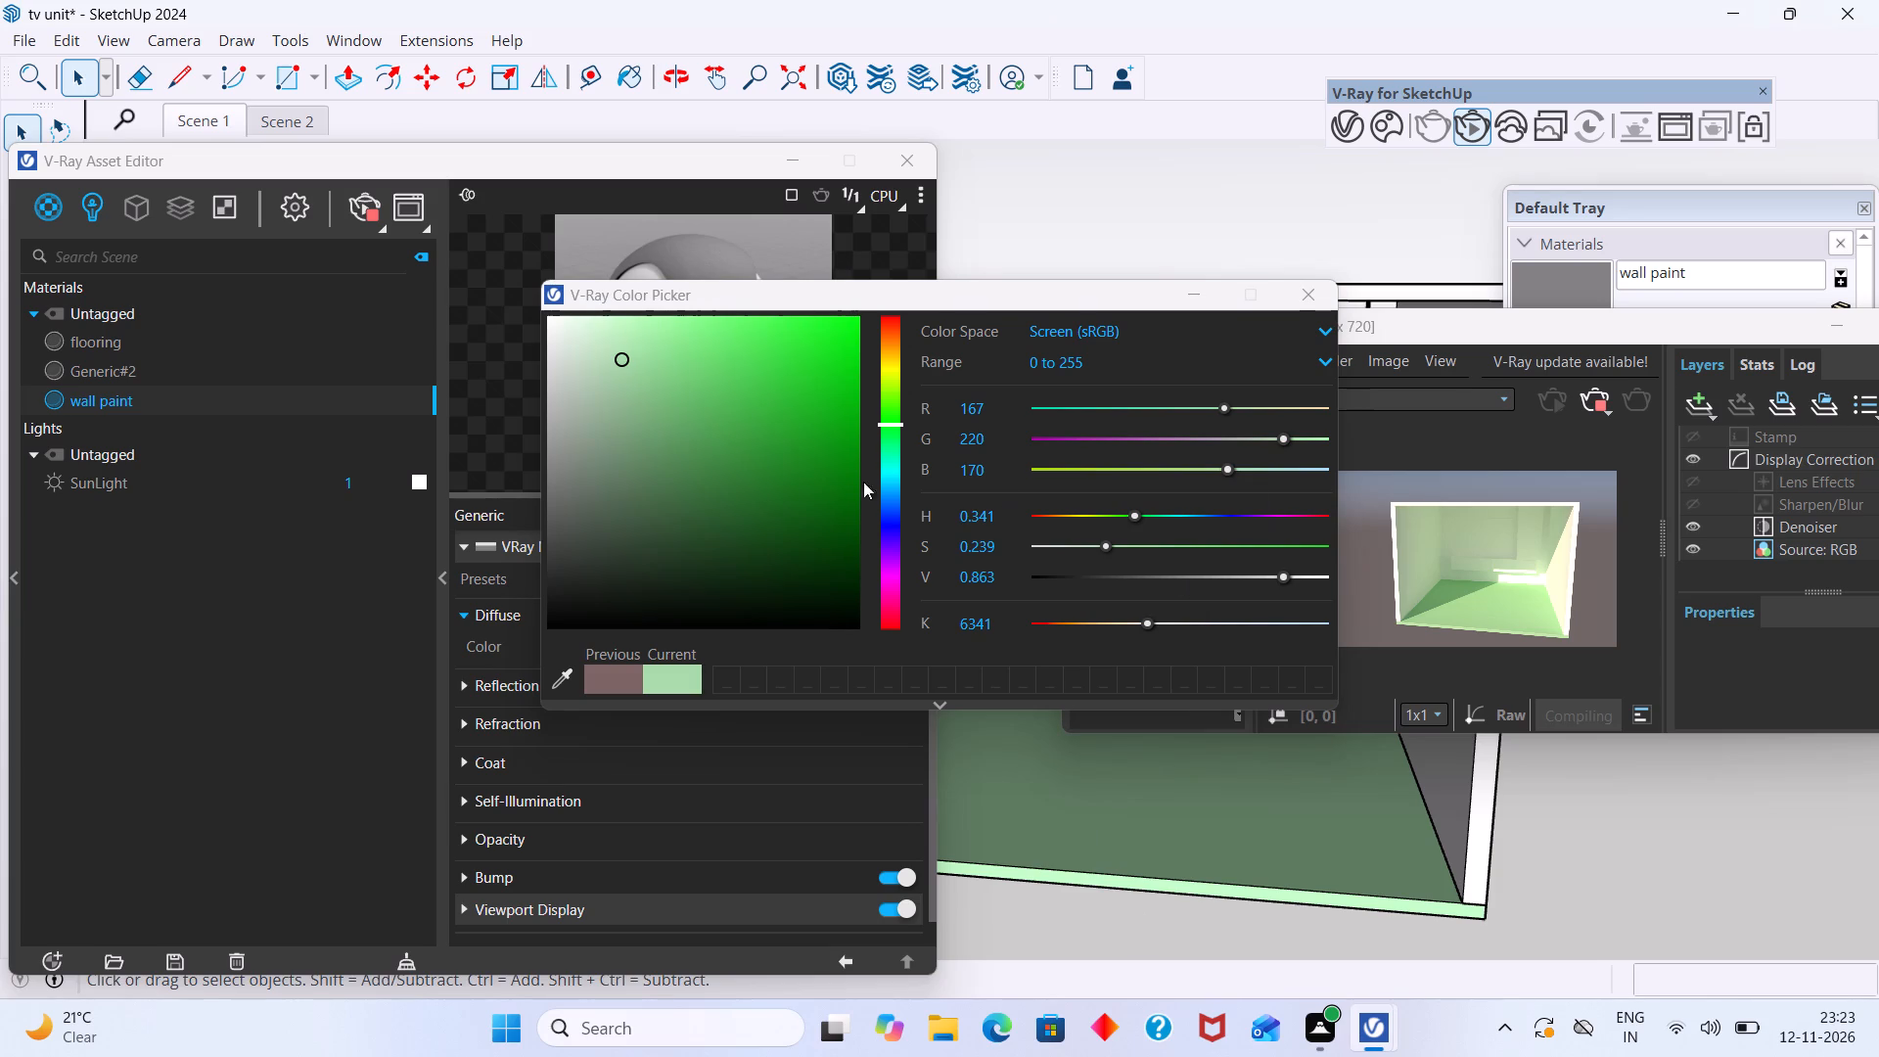
{"action": "left_click_drag", "start_coordinate": [543, 425], "coordinate": [627, 421]}
{"action": "left_click", "coordinate": [1314, 292]}
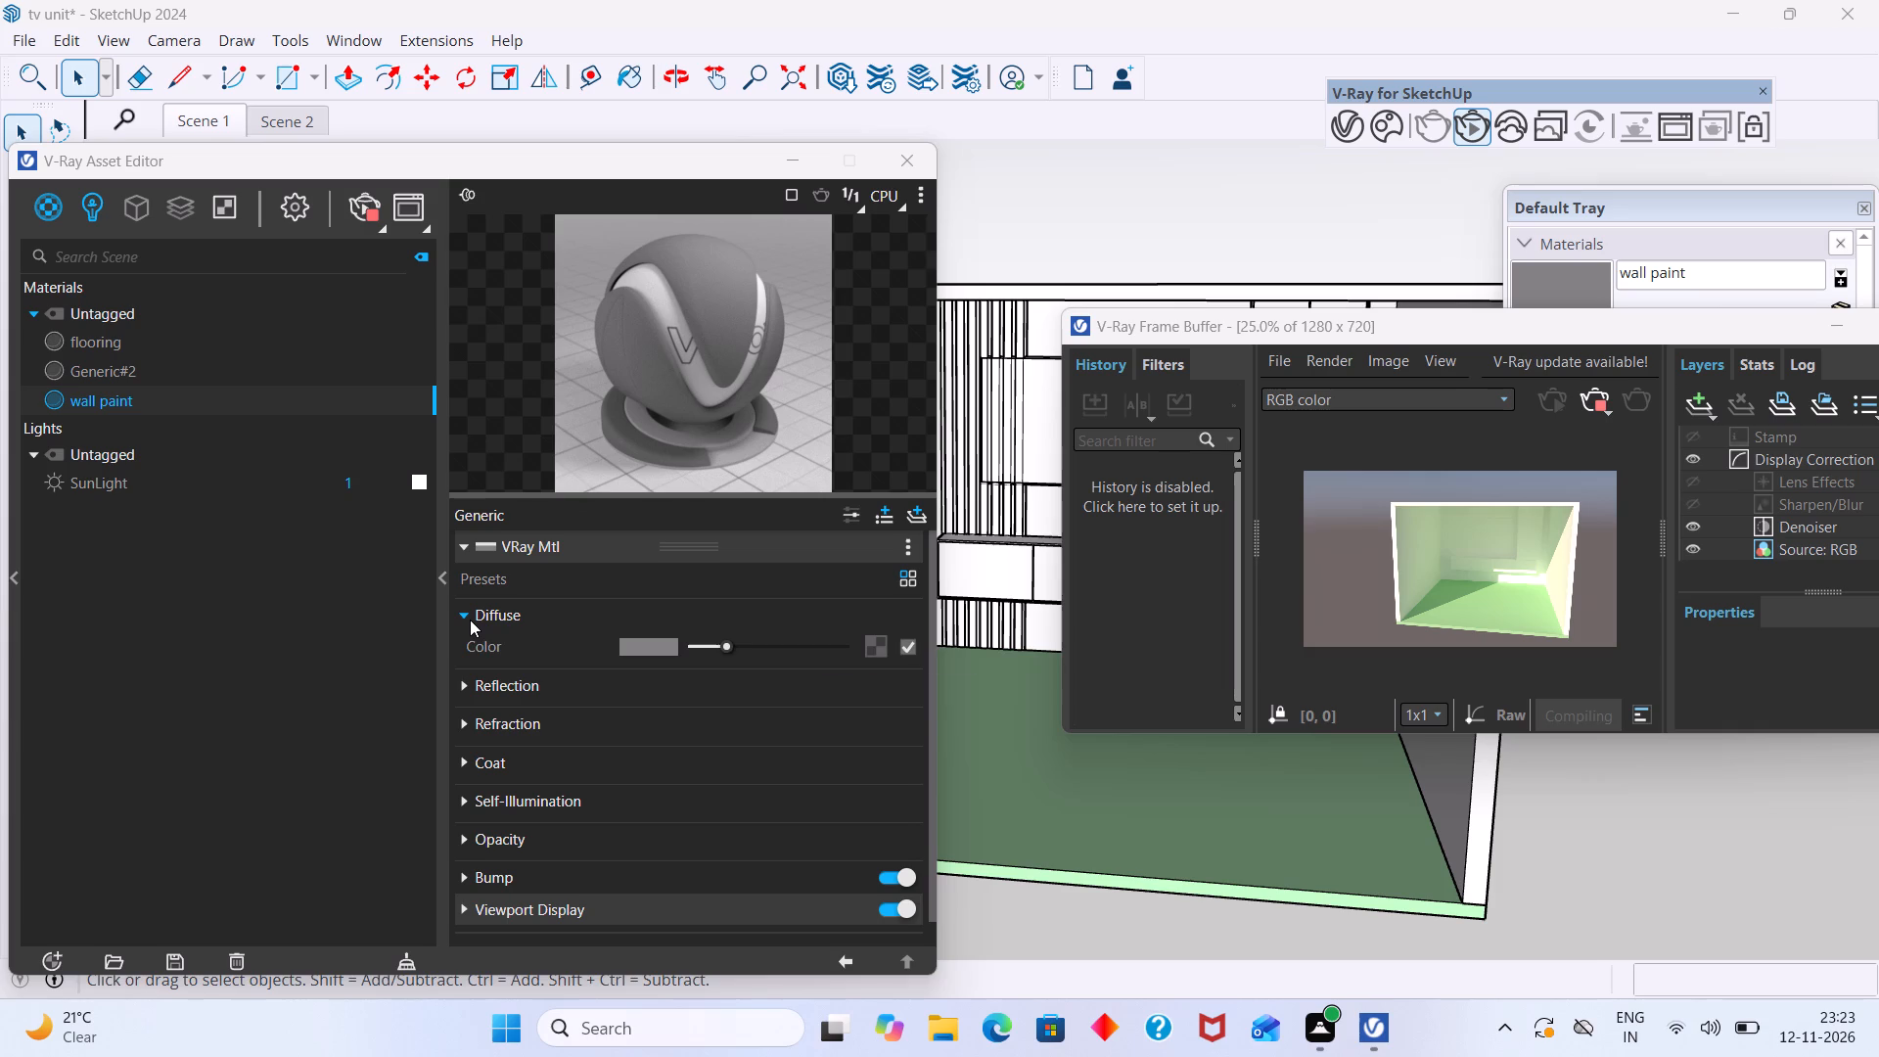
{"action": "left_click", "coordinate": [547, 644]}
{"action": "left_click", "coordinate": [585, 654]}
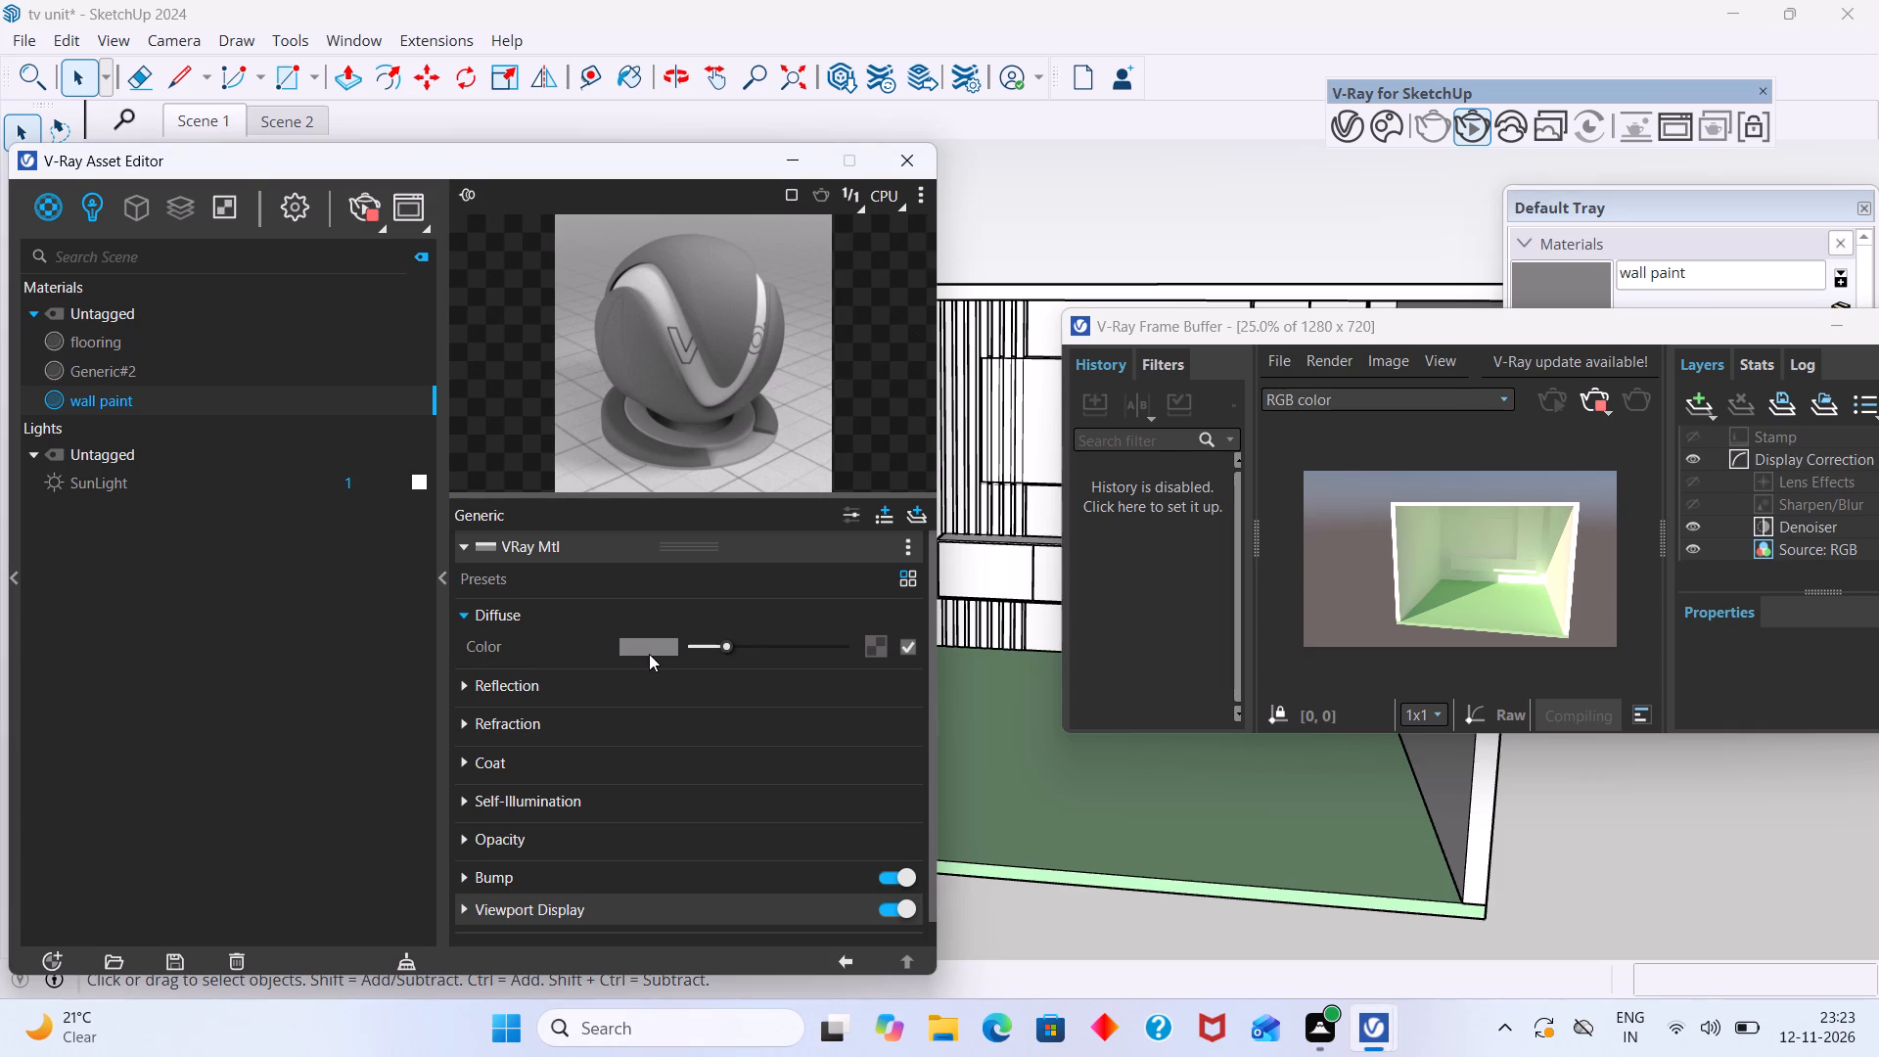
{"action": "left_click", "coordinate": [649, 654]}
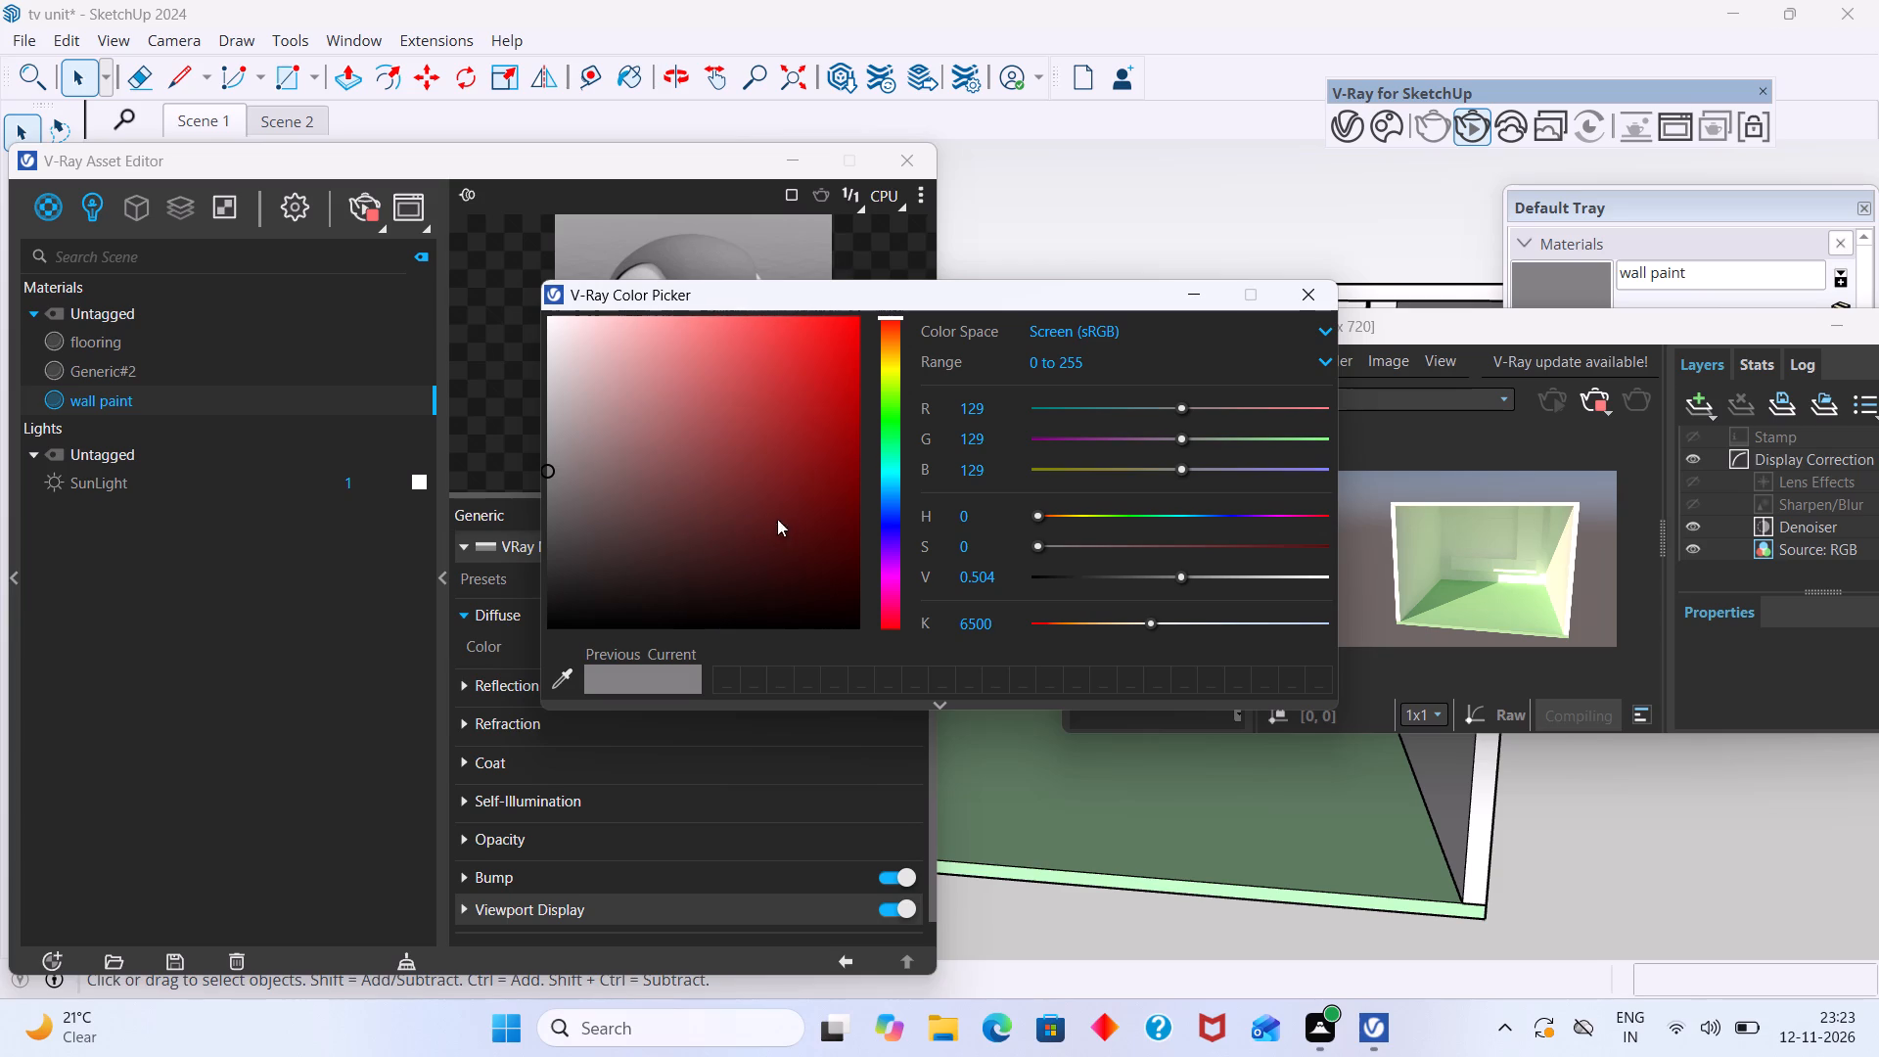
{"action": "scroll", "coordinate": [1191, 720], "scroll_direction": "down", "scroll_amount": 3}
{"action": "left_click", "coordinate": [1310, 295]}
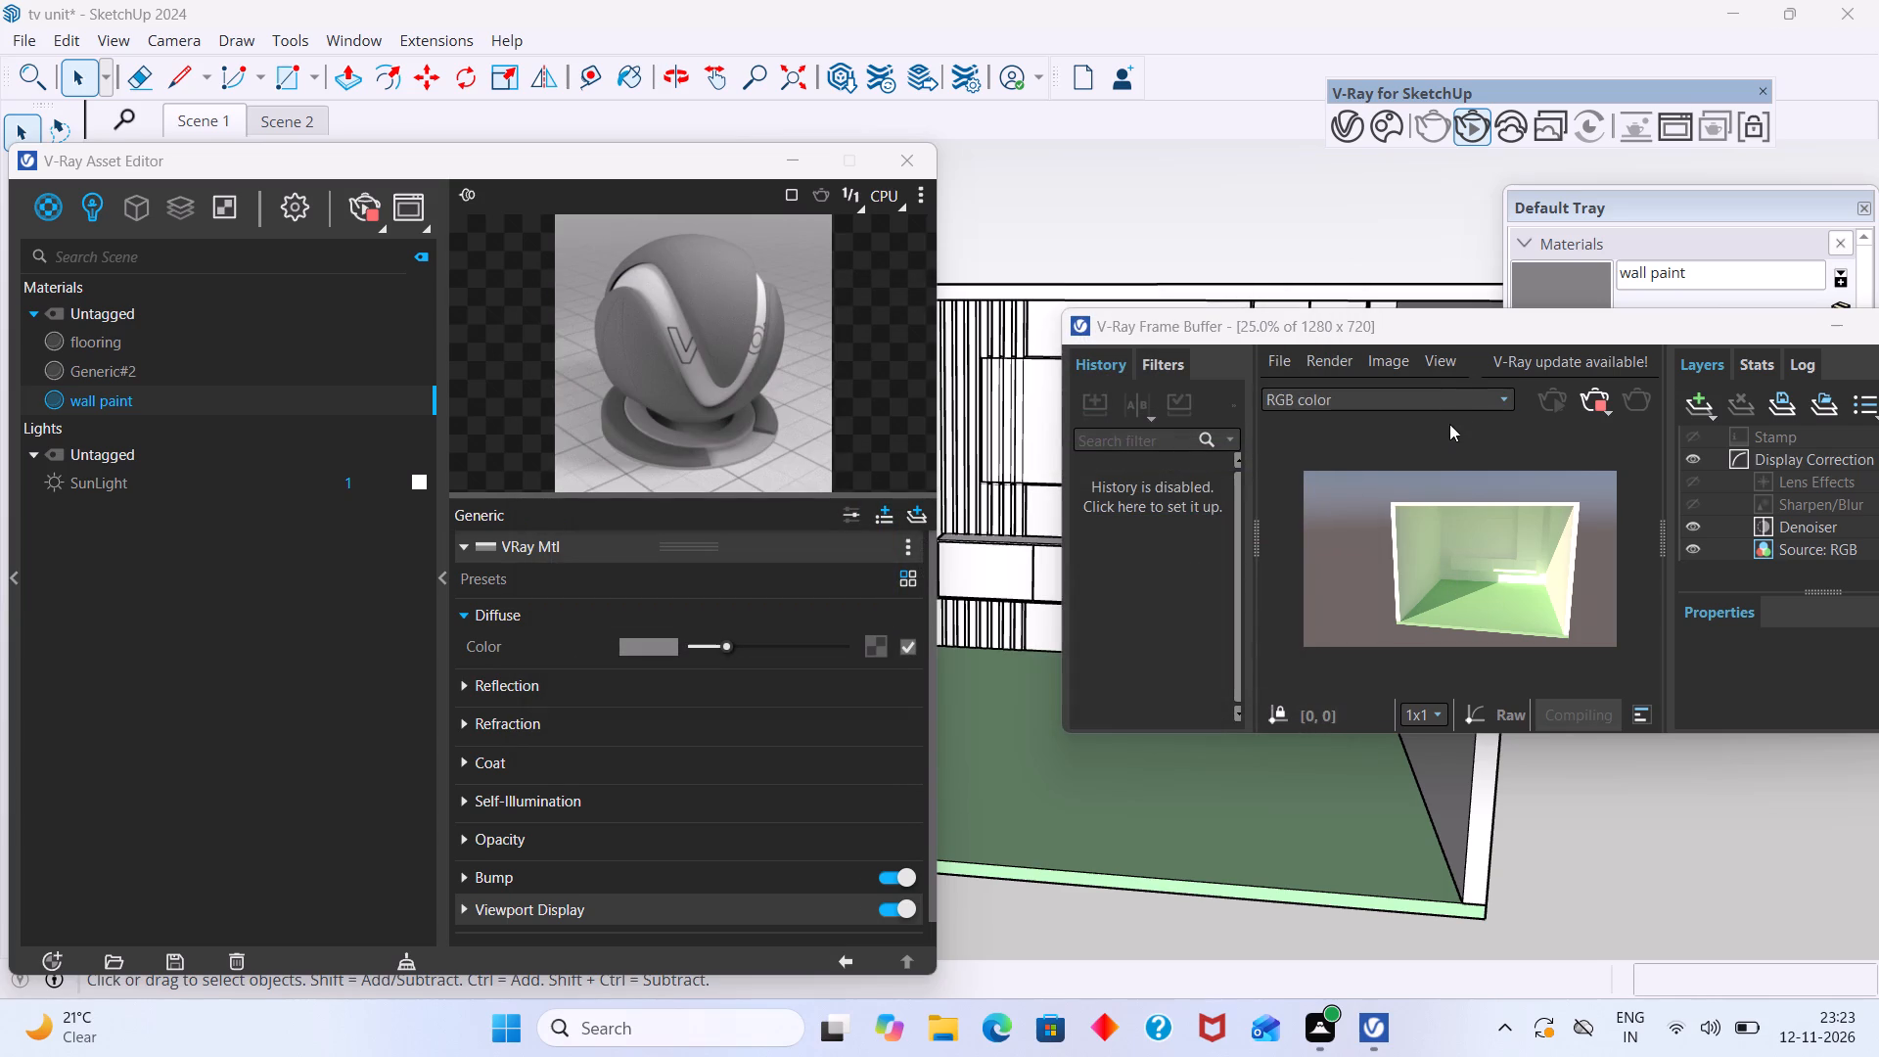
Move the render window clear of the drawers and select the TV unit's right-end drawer front inside its group.
{"action": "left_click_drag", "start_coordinate": [1449, 420], "coordinate": [1385, 324]}
{"action": "left_click_drag", "start_coordinate": [1279, 317], "coordinate": [1247, 230]}
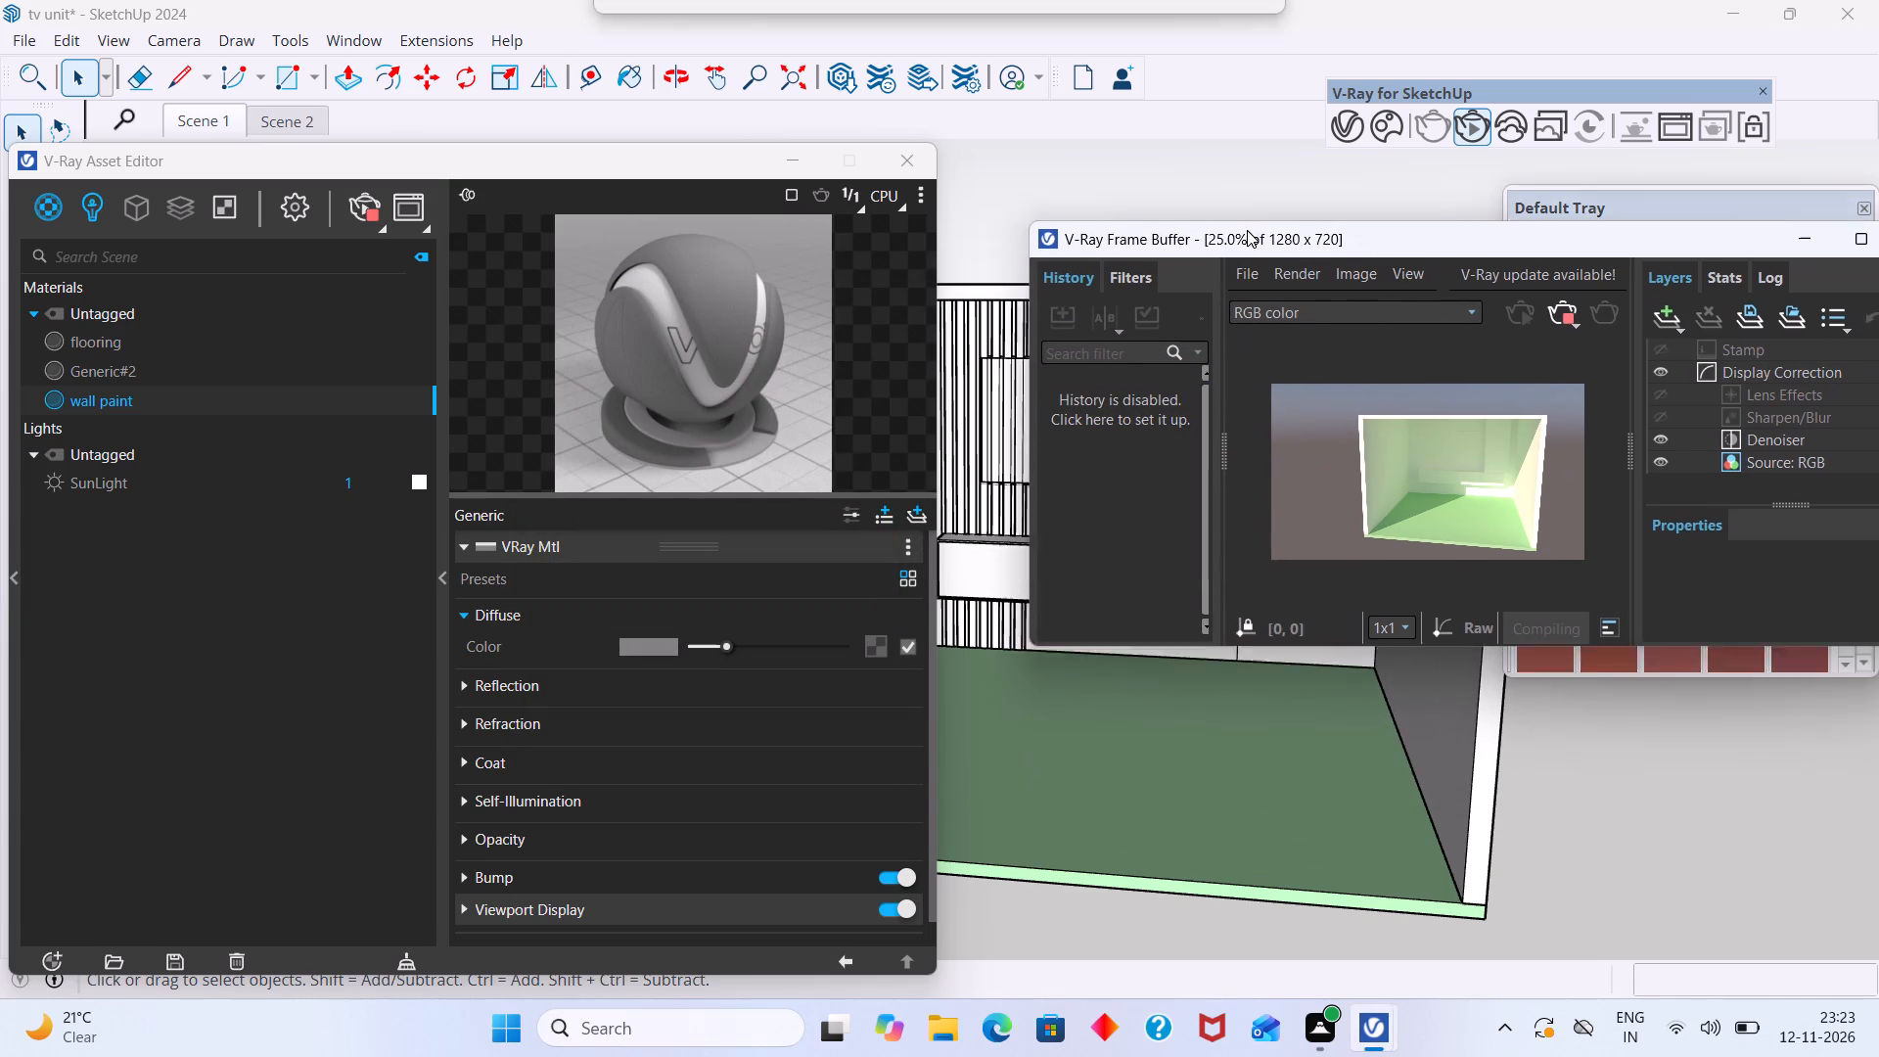
{"action": "left_click_drag", "start_coordinate": [1247, 230], "coordinate": [1214, 148]}
{"action": "scroll", "coordinate": [1443, 669], "scroll_direction": "up", "scroll_amount": 1}
{"action": "scroll", "coordinate": [1305, 635], "scroll_direction": "down", "scroll_amount": 3}
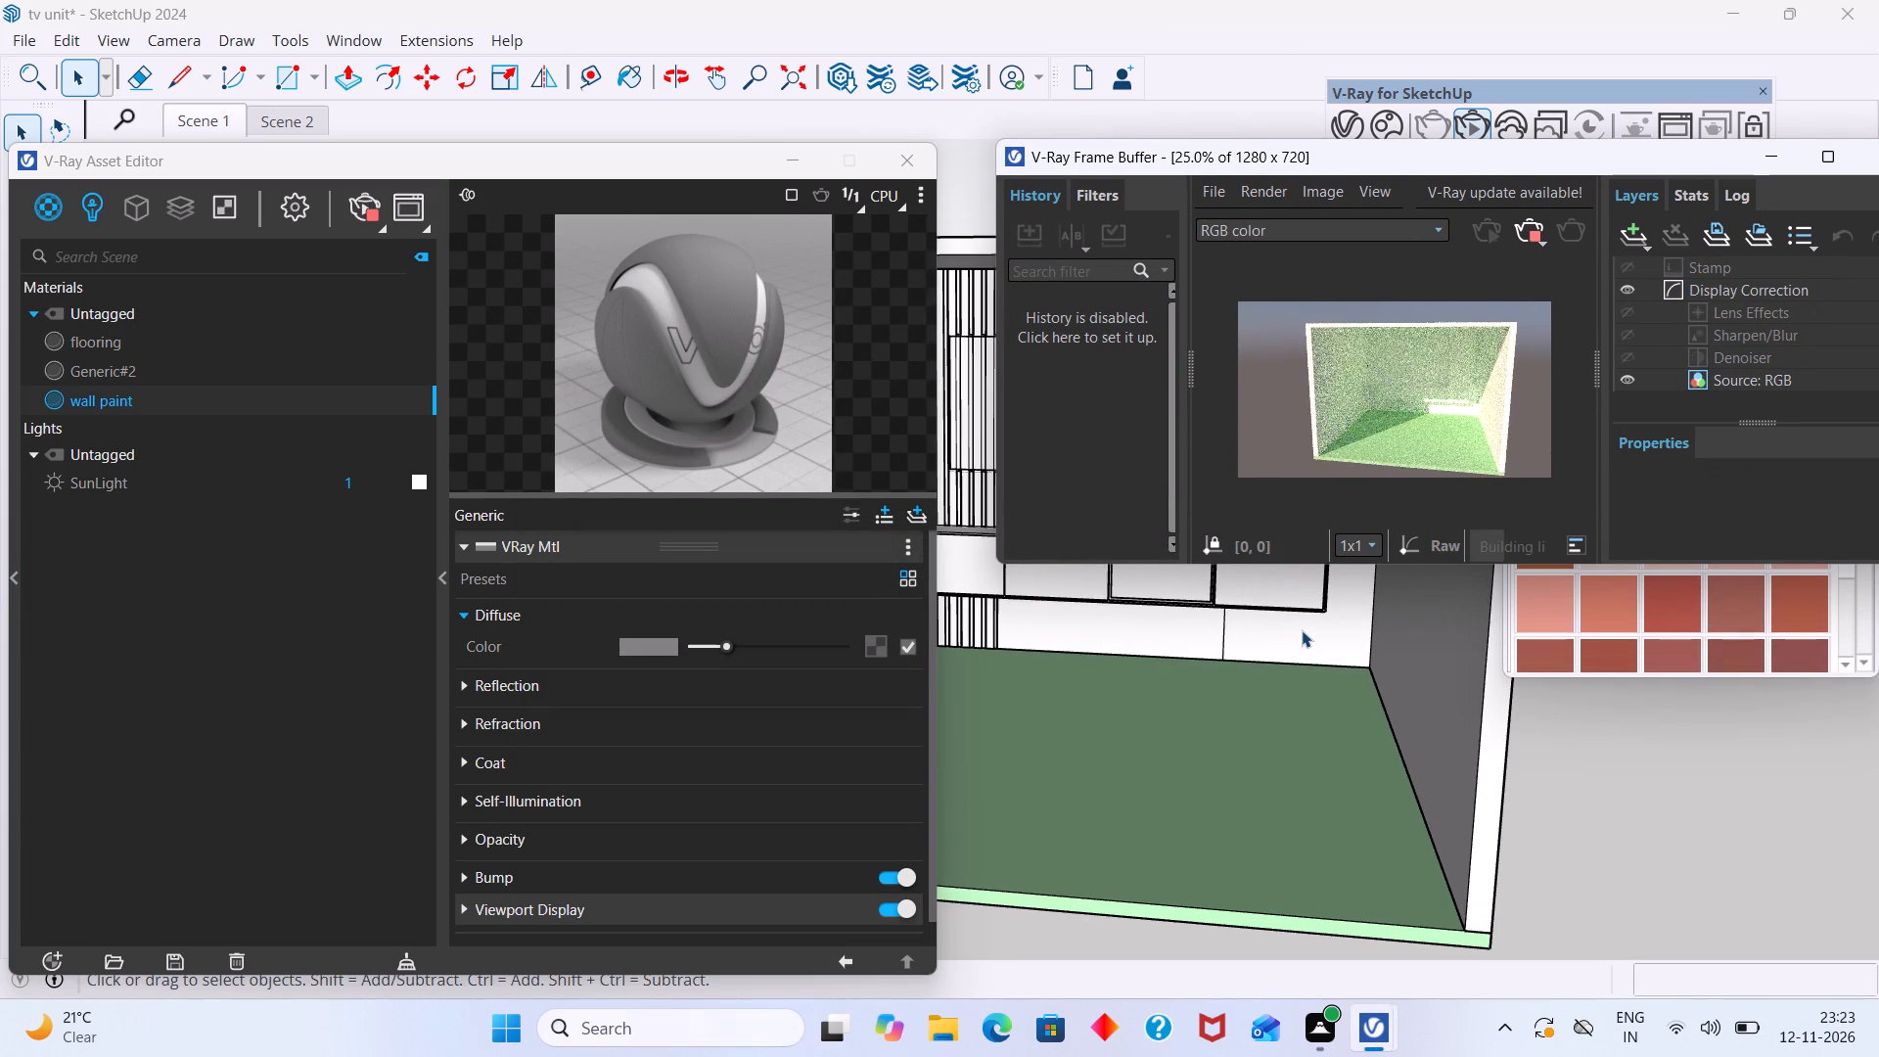
{"action": "scroll", "coordinate": [1302, 630], "scroll_direction": "down", "scroll_amount": 4}
{"action": "scroll", "coordinate": [1257, 623], "scroll_direction": "up", "scroll_amount": 2}
{"action": "left_click", "coordinate": [1267, 586]}
{"action": "double_click", "coordinate": [1268, 586]}
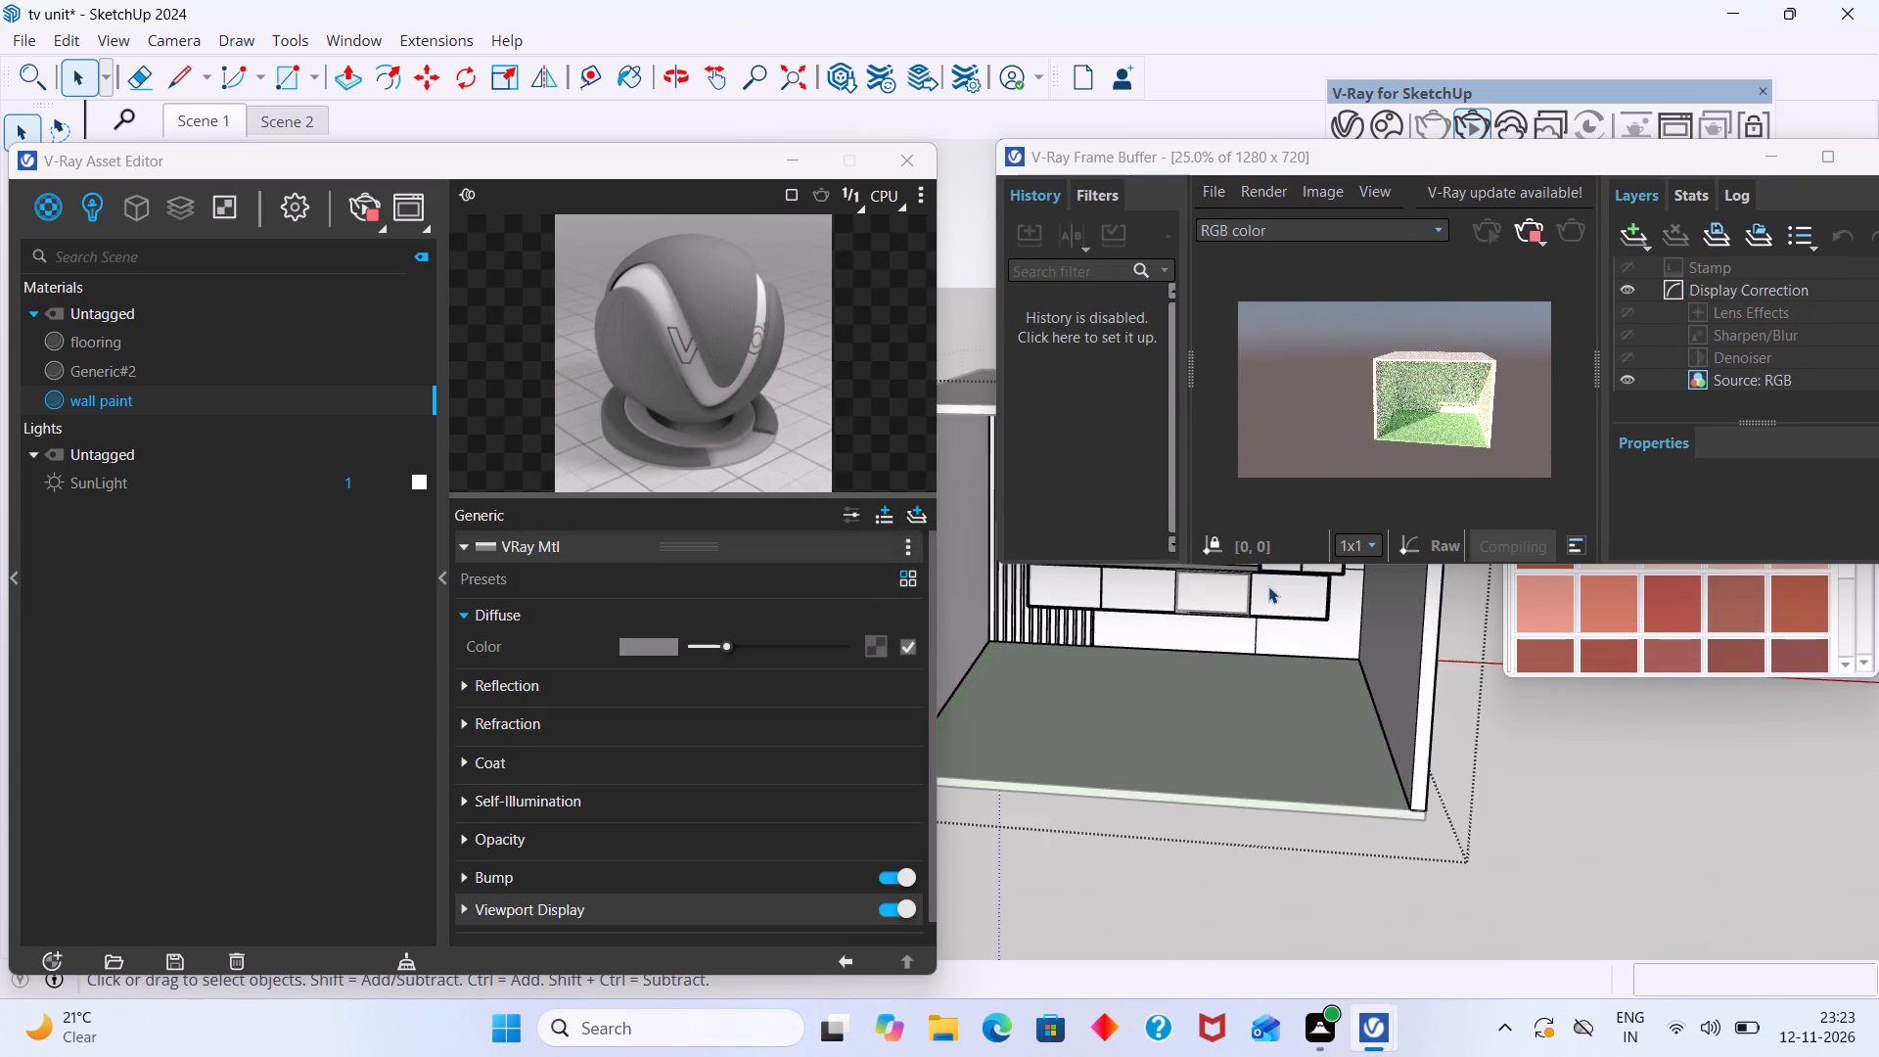
{"action": "scroll", "coordinate": [1299, 611], "scroll_direction": "up", "scroll_amount": 2}
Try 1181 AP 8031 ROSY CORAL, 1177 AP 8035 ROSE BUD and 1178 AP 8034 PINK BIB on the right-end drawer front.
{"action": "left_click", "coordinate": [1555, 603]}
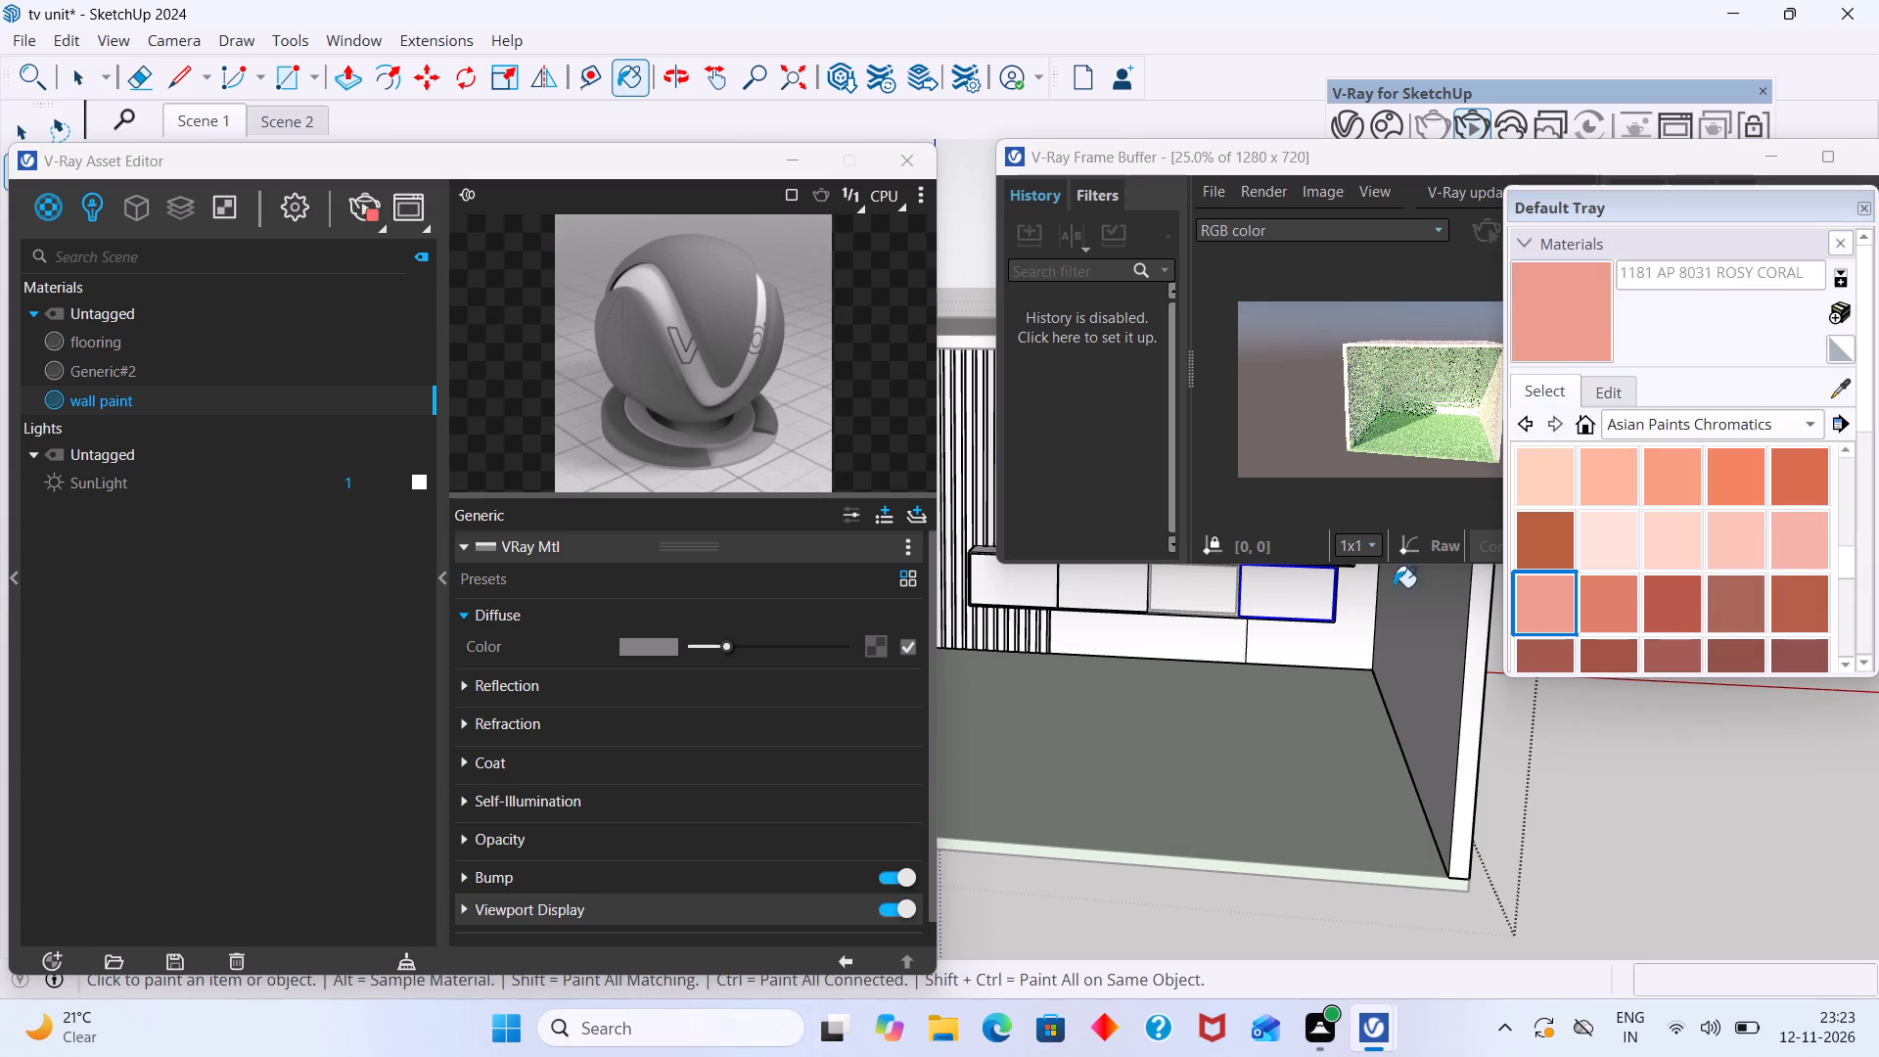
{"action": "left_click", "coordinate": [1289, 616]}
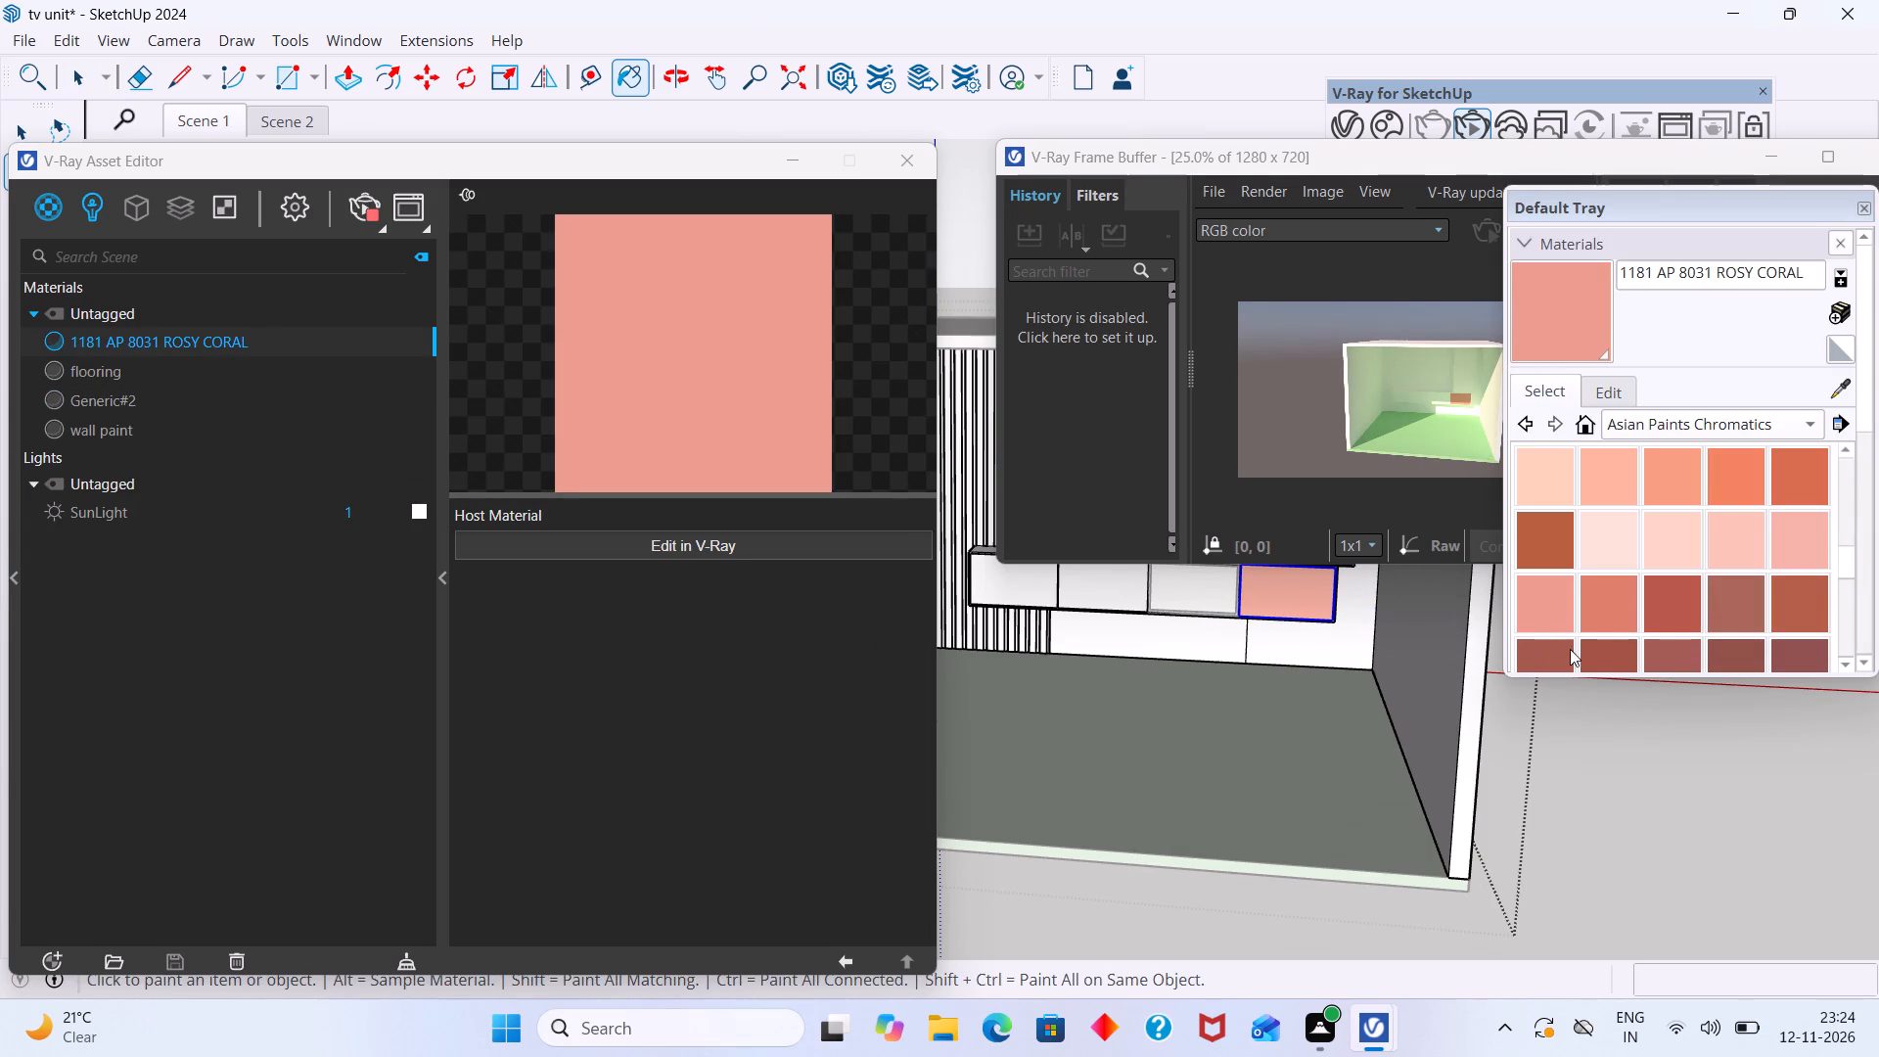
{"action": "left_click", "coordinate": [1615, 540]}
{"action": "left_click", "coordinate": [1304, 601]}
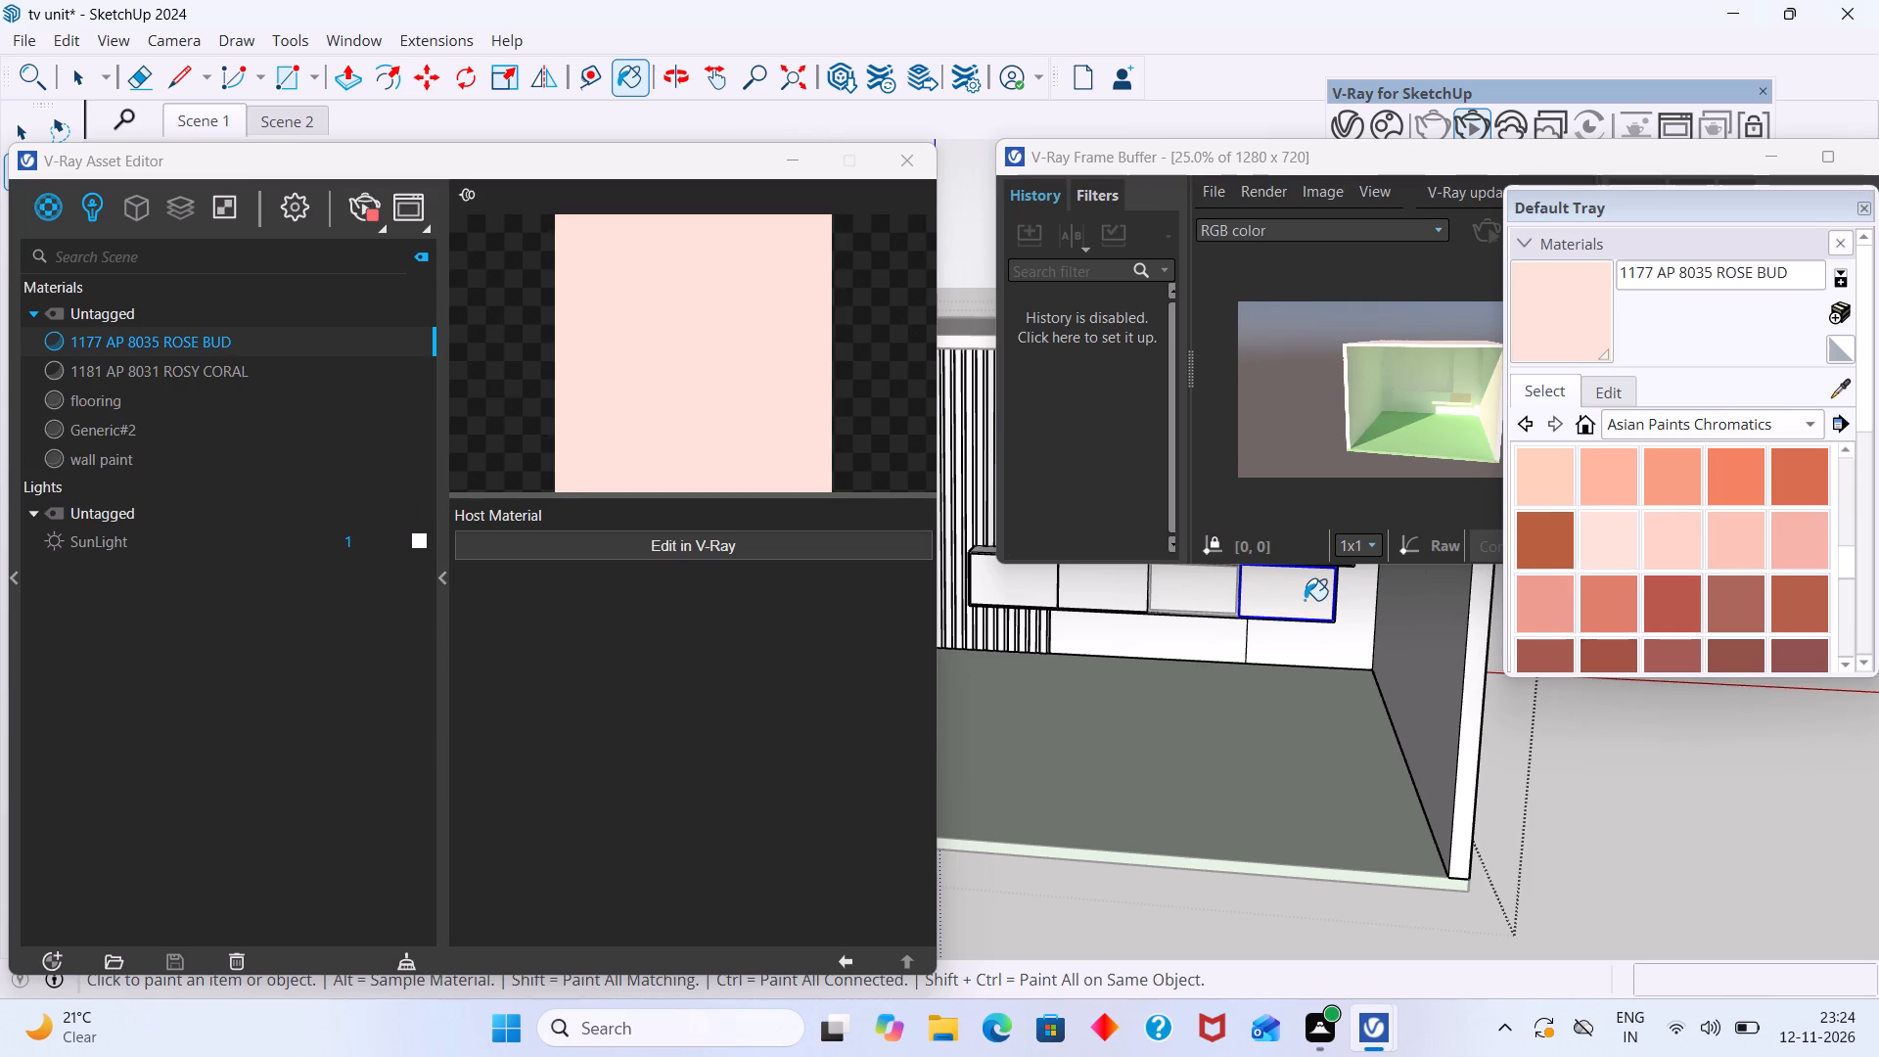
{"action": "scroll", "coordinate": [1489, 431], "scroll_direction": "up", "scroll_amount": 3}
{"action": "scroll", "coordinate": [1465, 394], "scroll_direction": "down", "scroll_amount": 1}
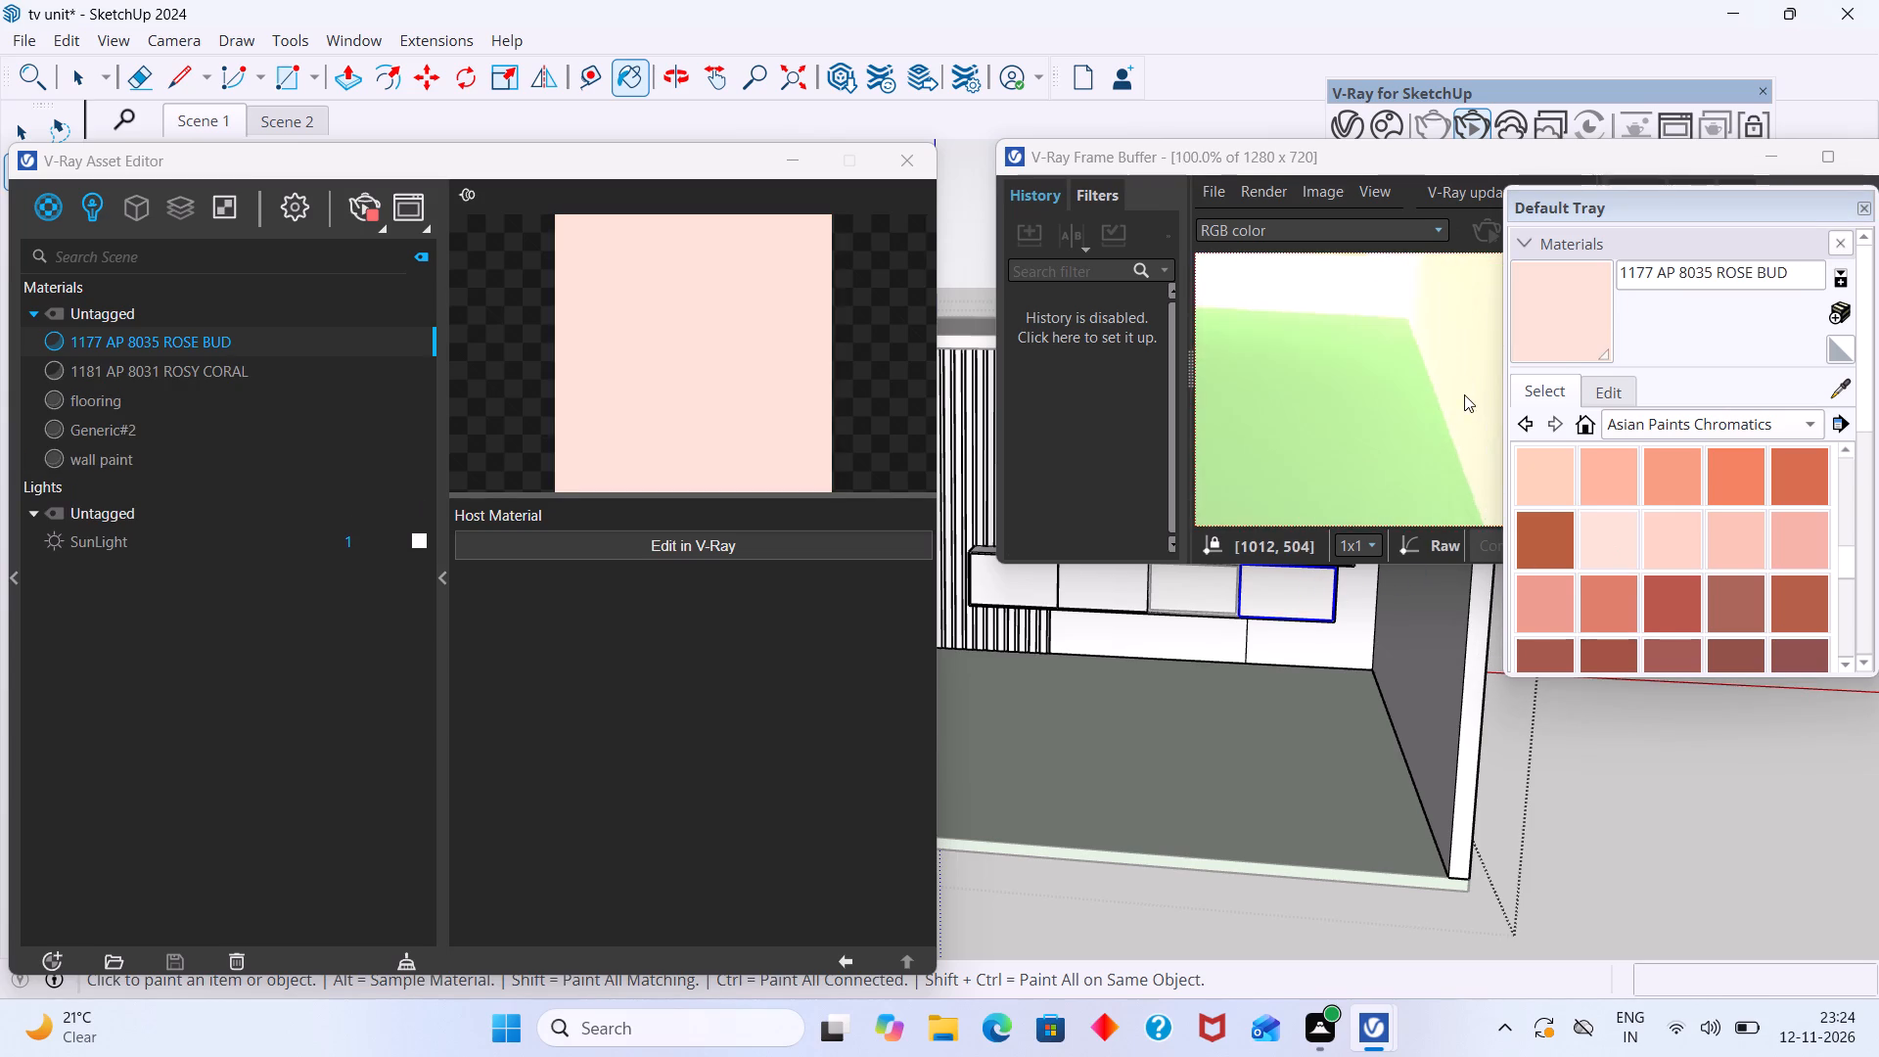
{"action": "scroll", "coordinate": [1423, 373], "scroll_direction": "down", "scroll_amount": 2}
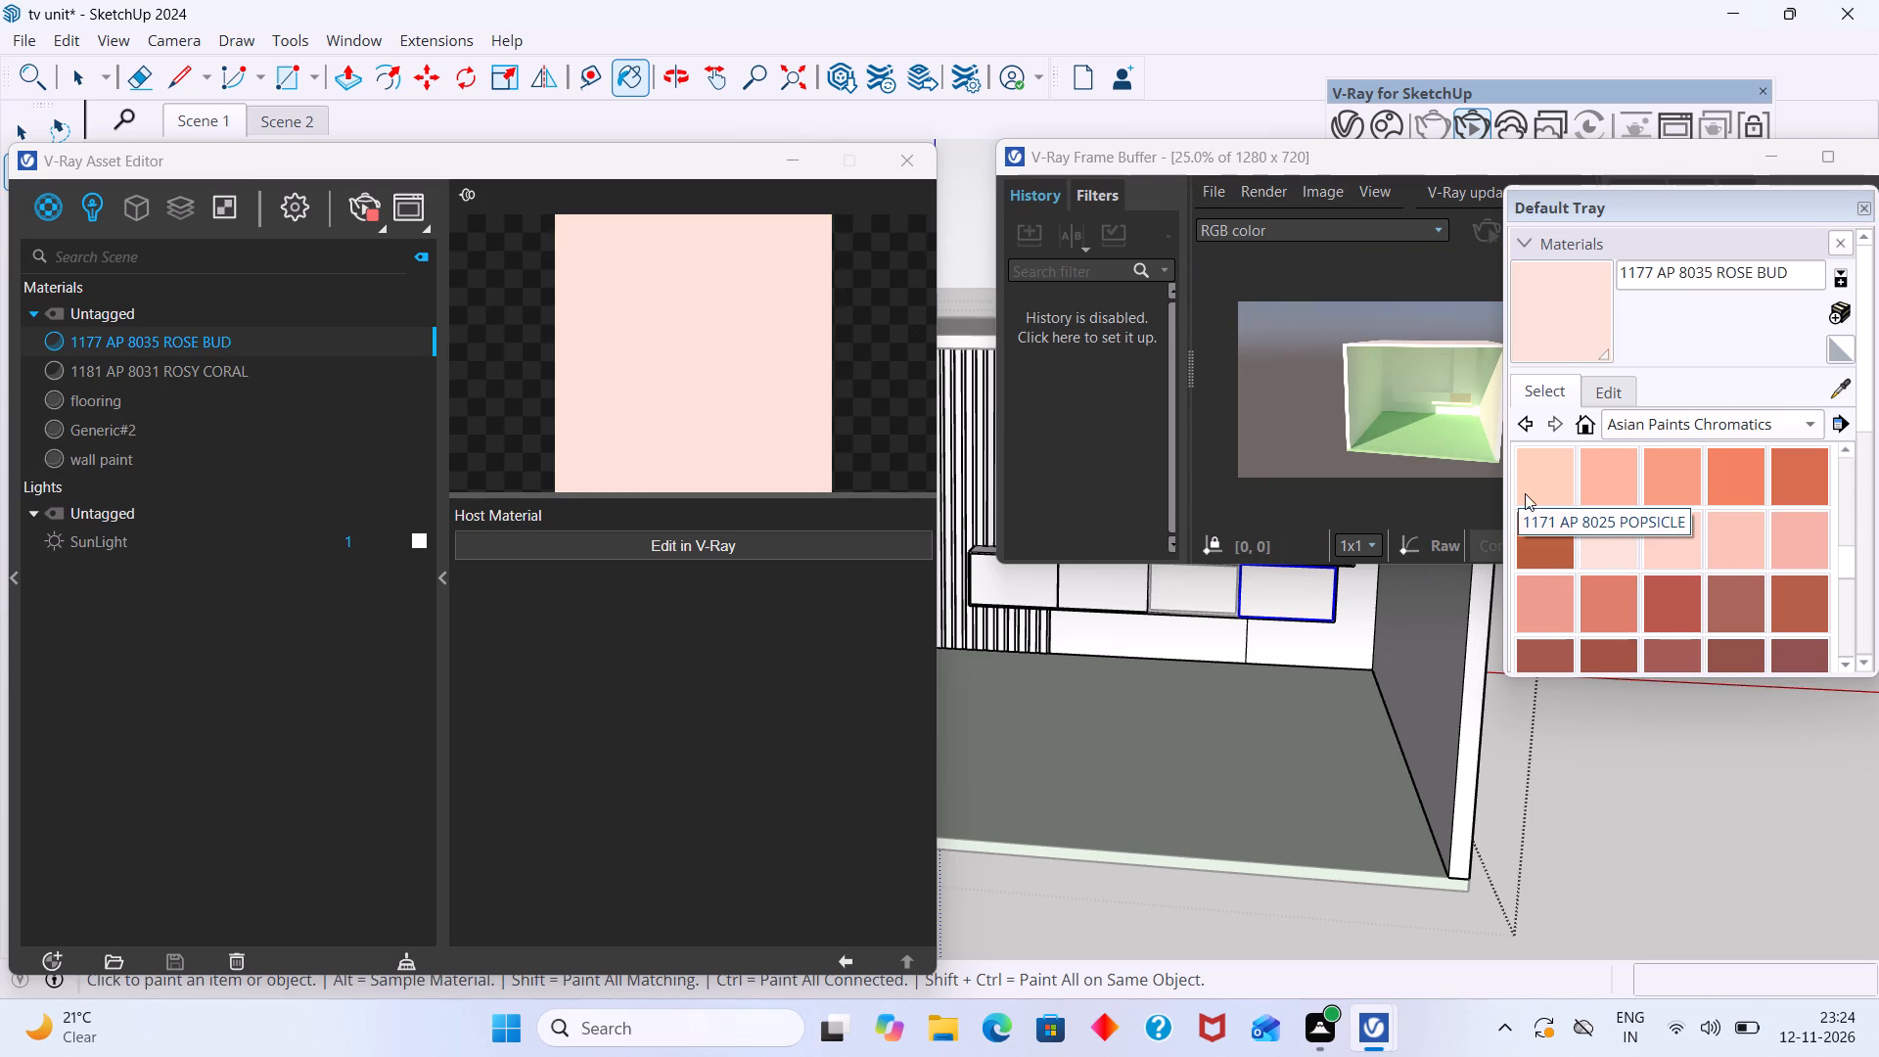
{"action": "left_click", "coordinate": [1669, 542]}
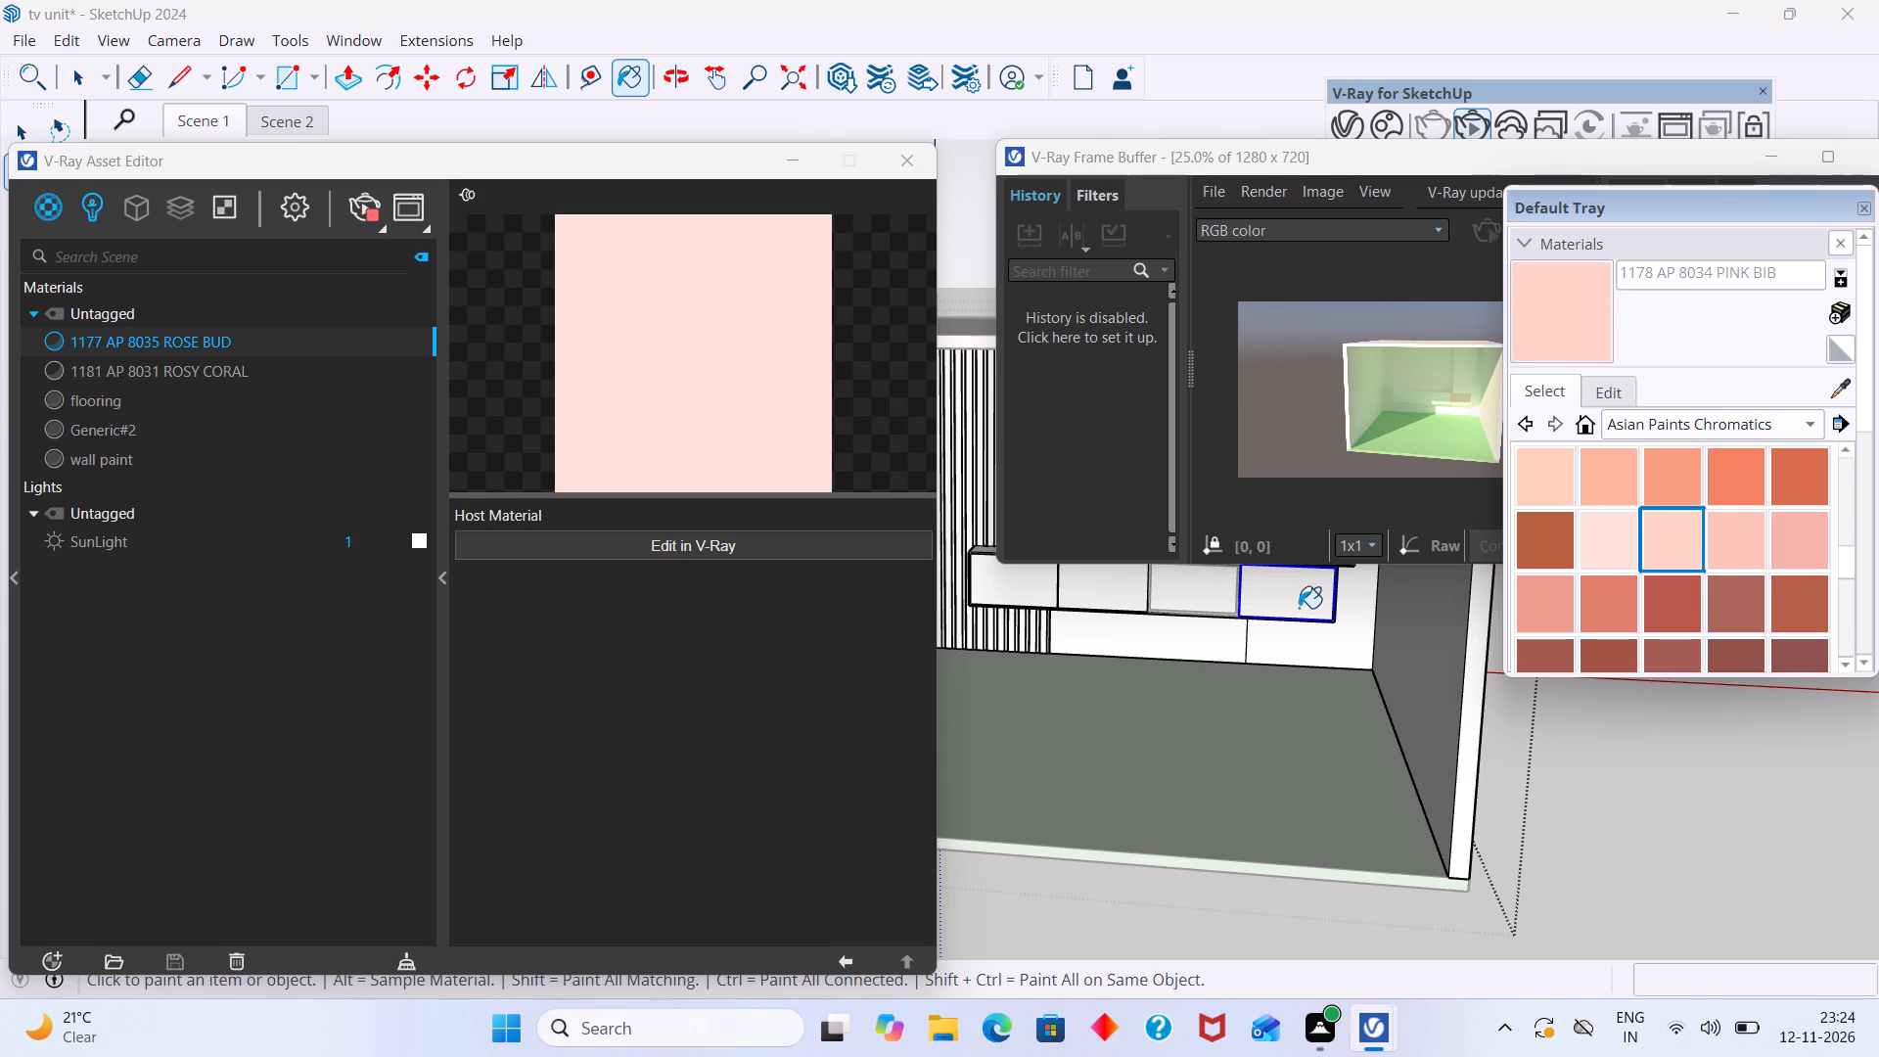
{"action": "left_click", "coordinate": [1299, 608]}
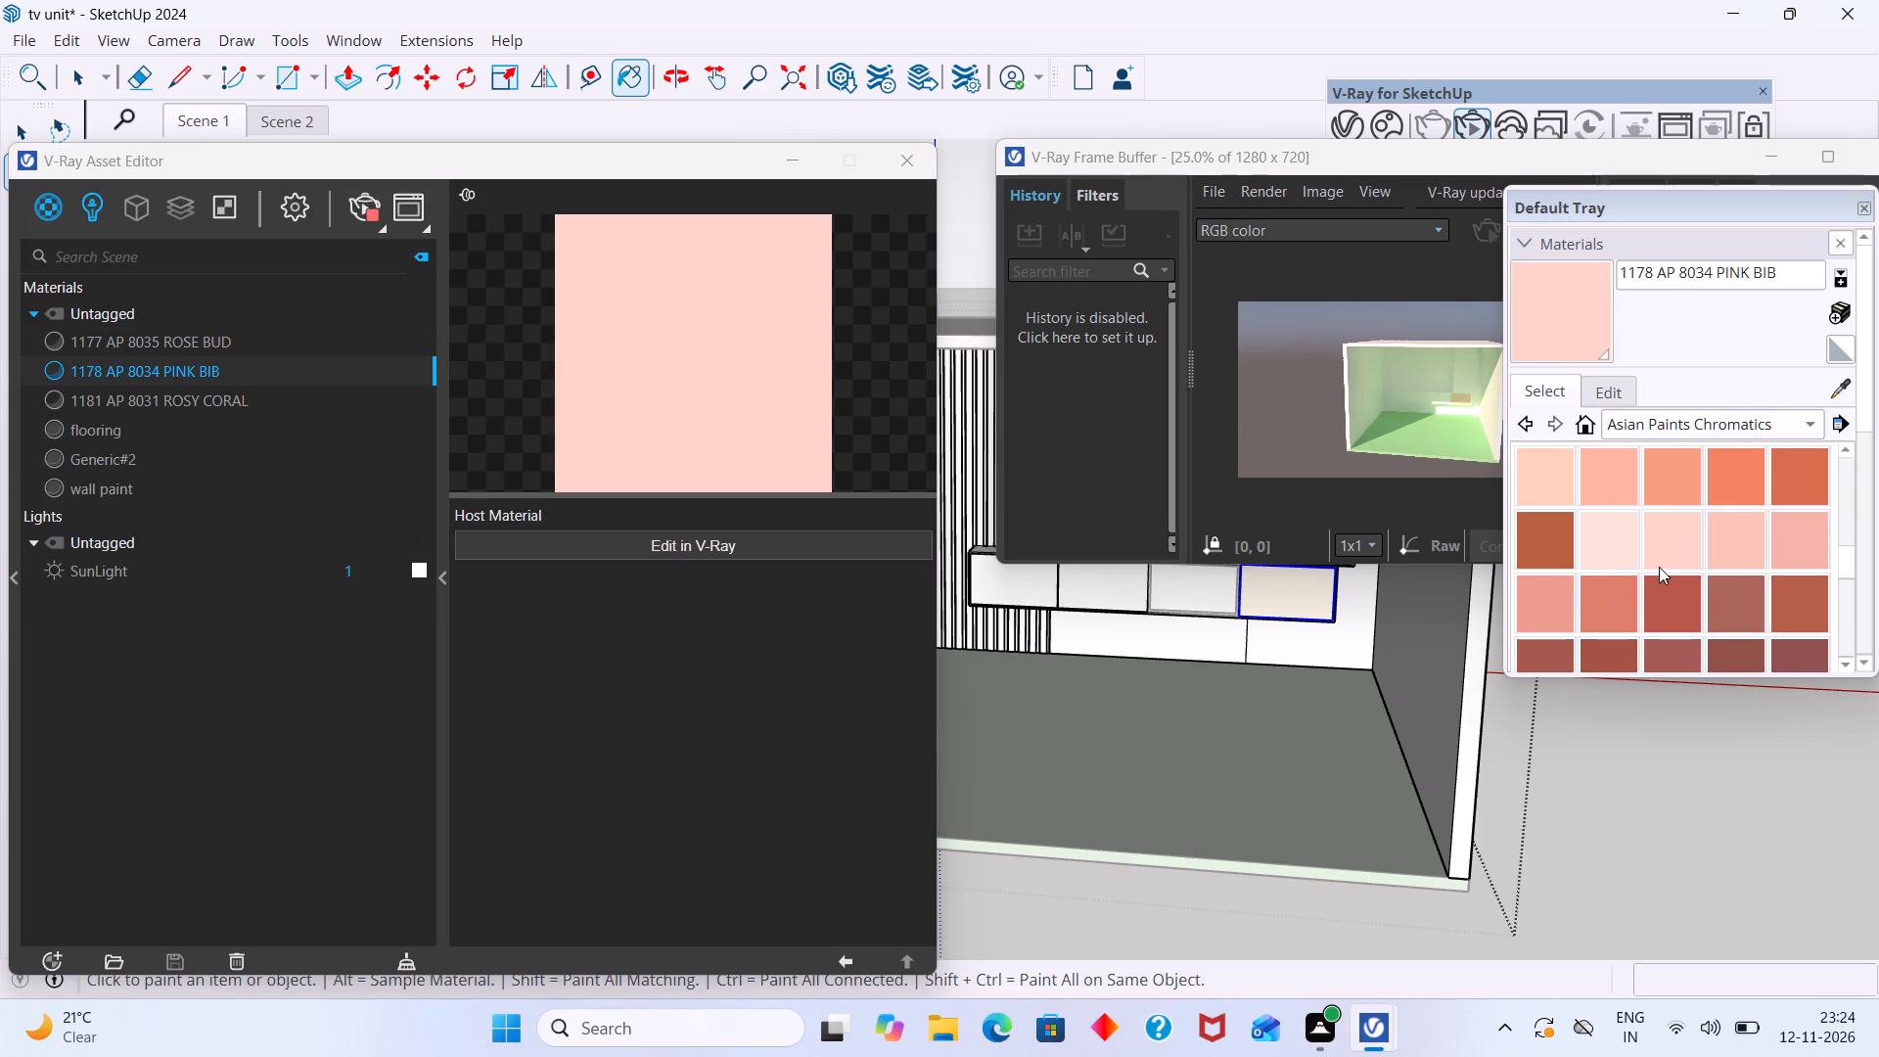
Paint the TV unit's row of drawer fronts with 1179 AP 8033 PINK CRUSH.
{"action": "left_click", "coordinate": [1719, 541]}
{"action": "left_click", "coordinate": [1312, 603]}
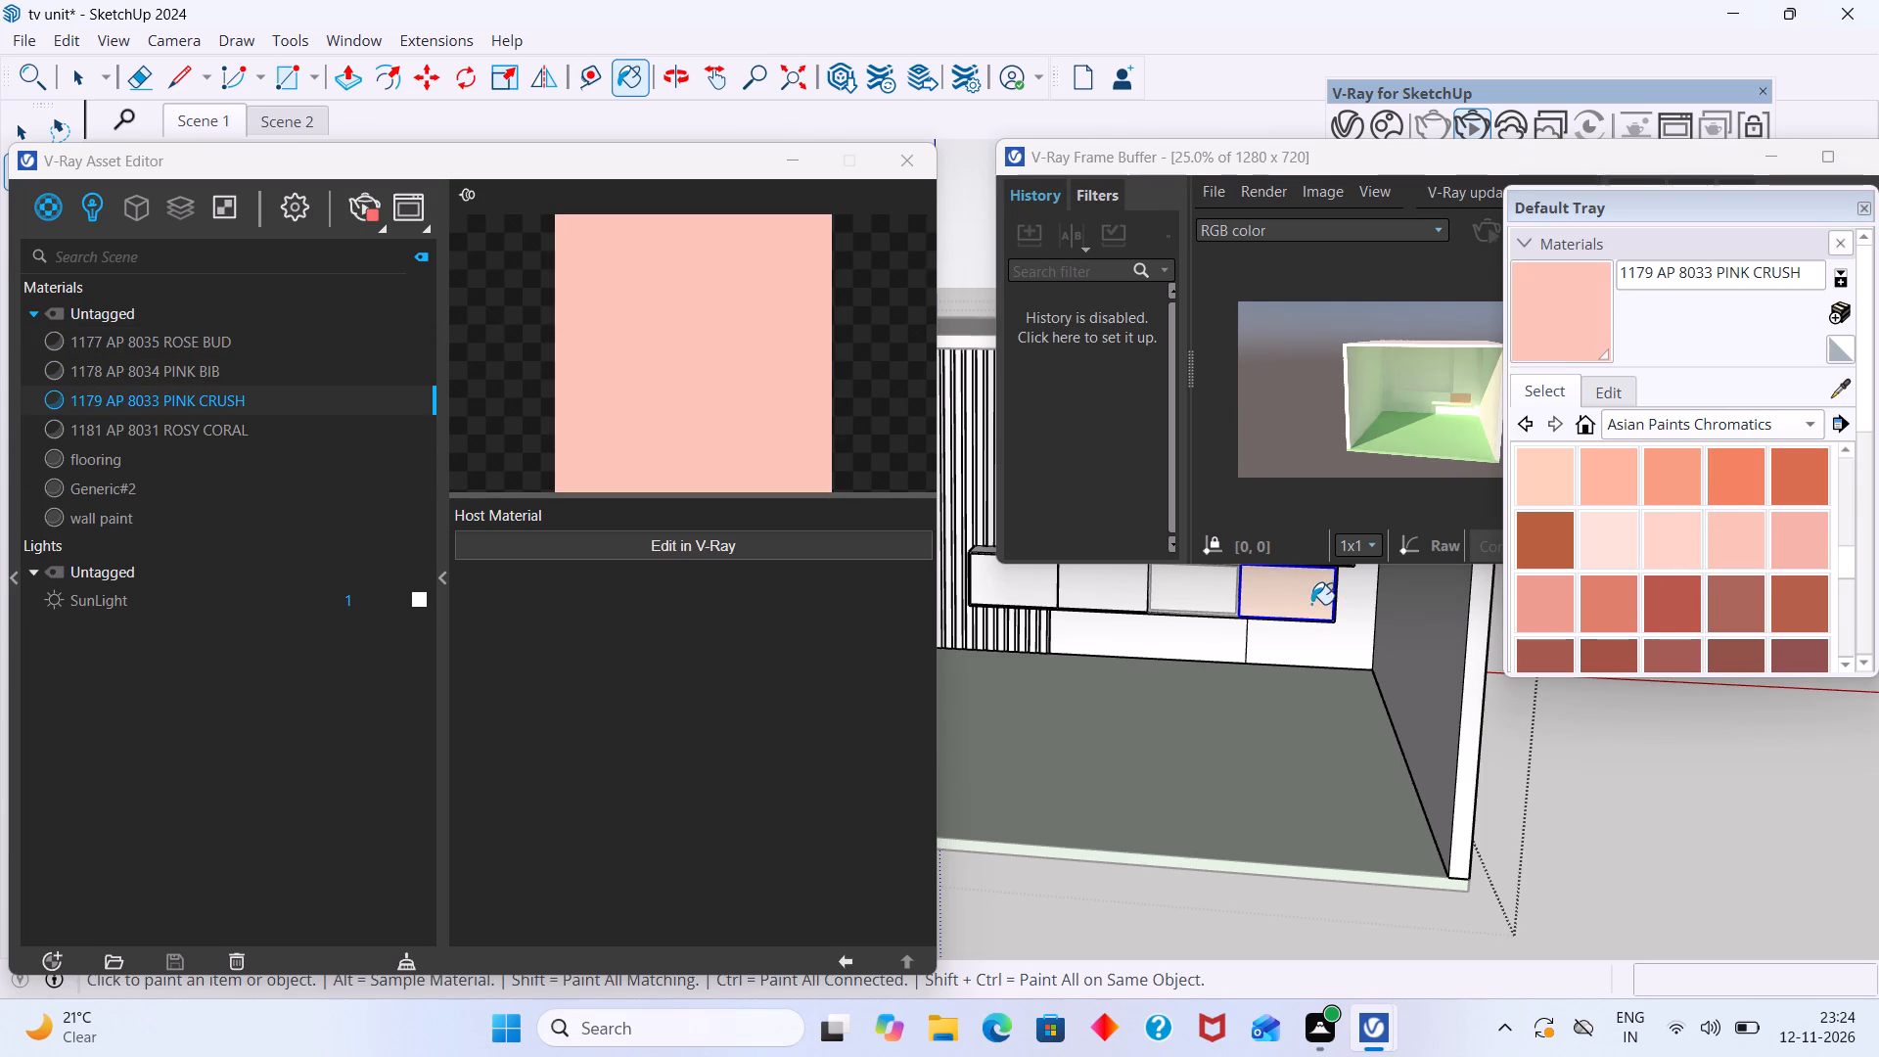
{"action": "left_click", "coordinate": [1082, 600]}
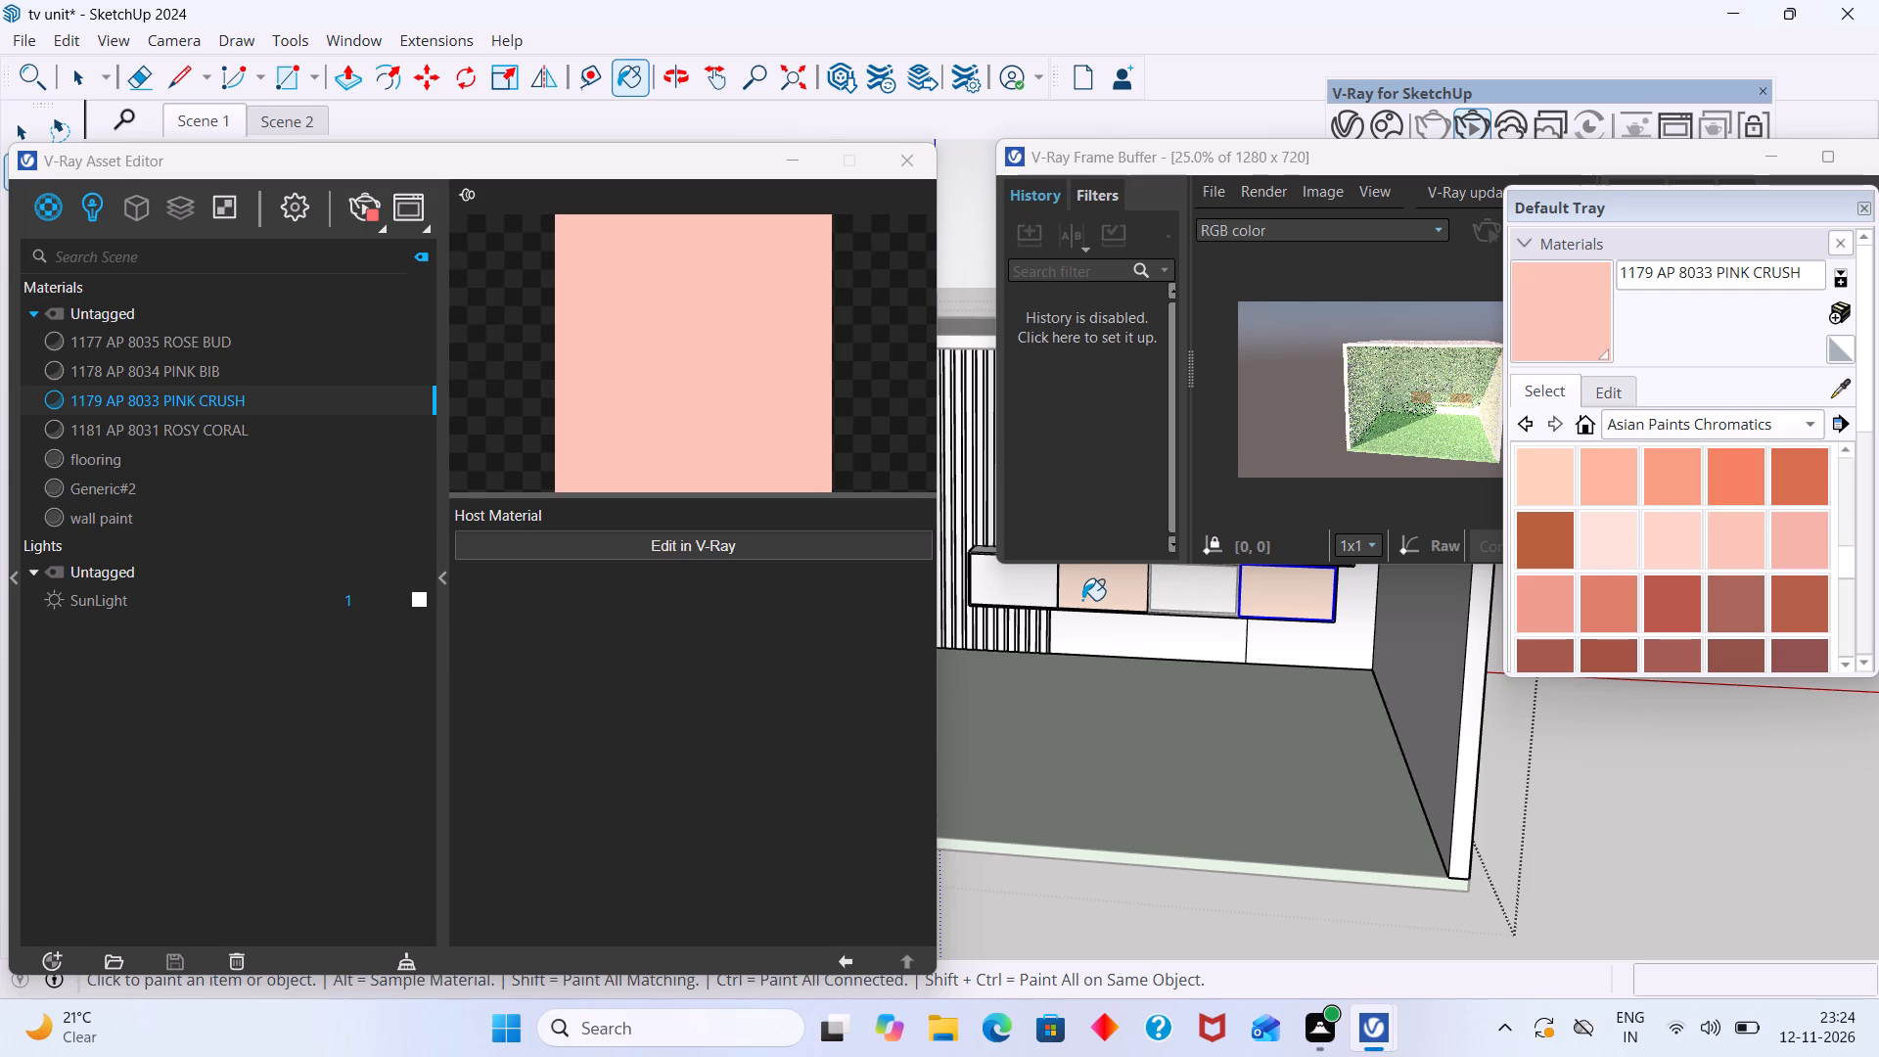
{"action": "left_click", "coordinate": [1031, 597]}
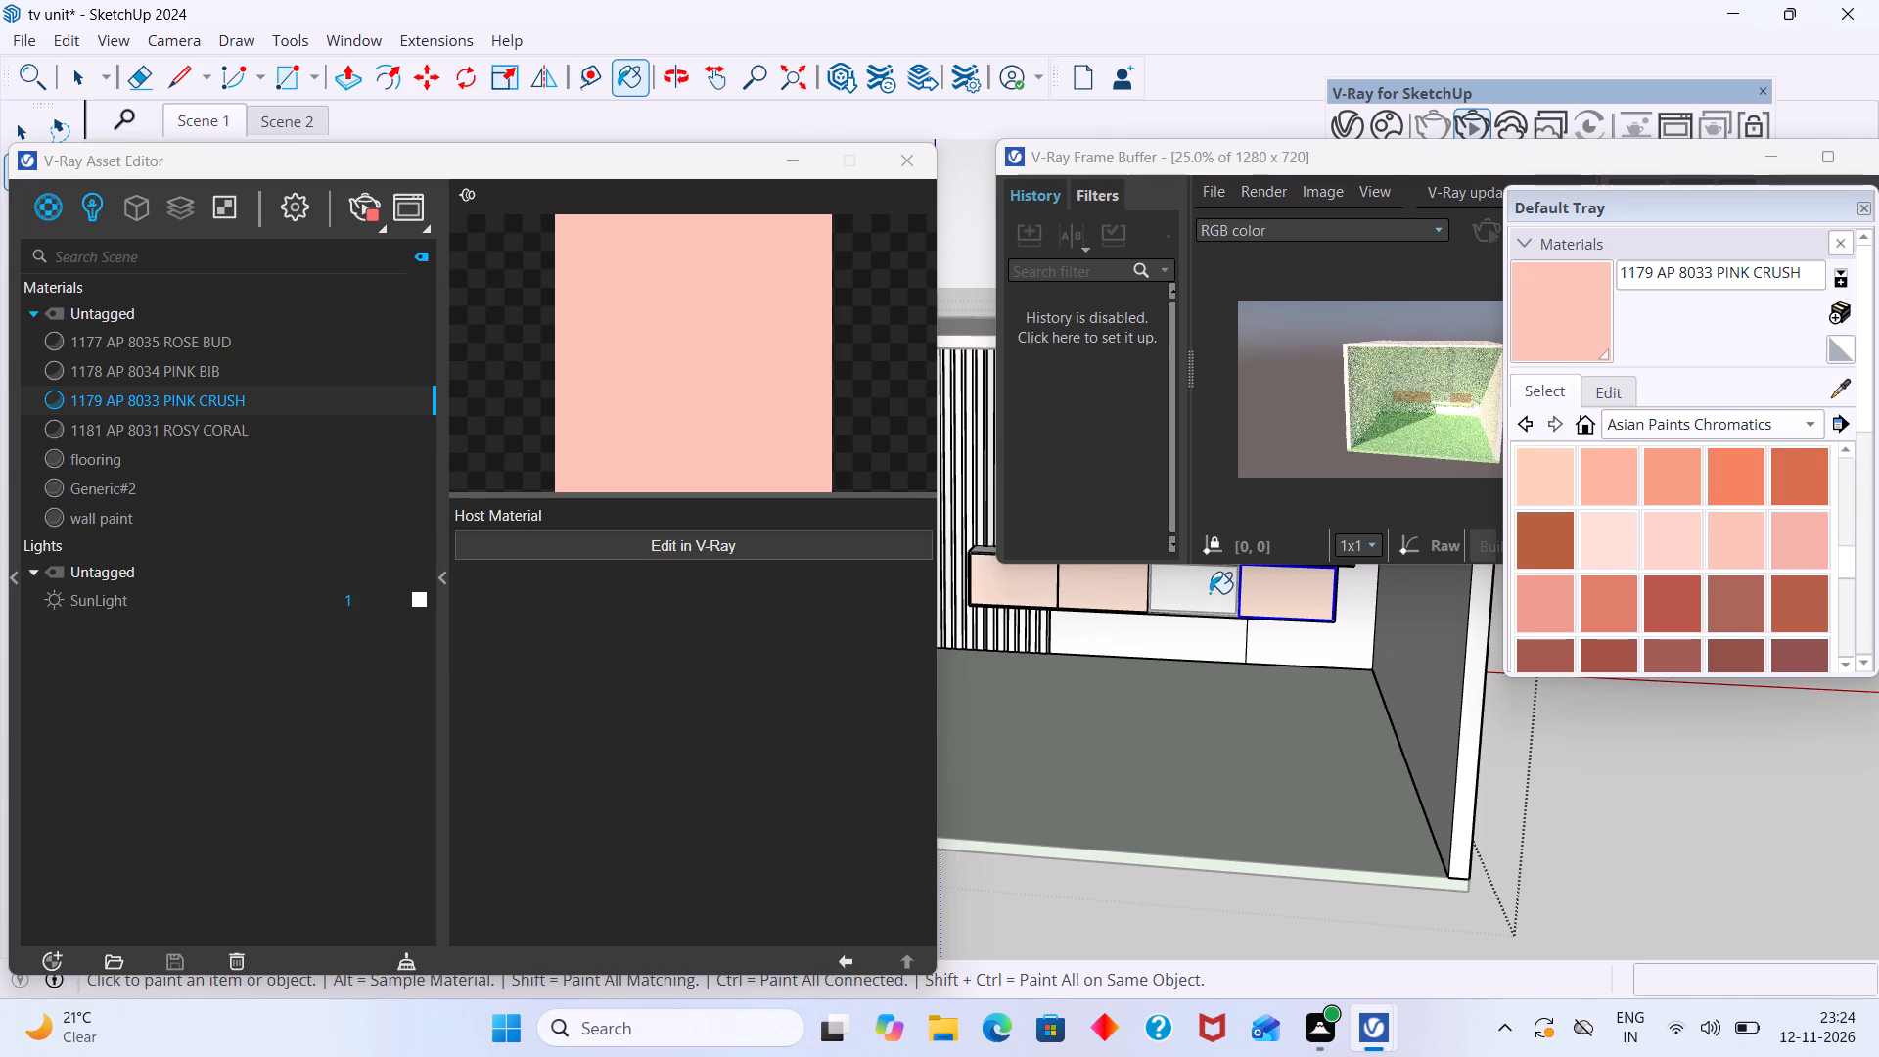
{"action": "left_click", "coordinate": [1214, 592]}
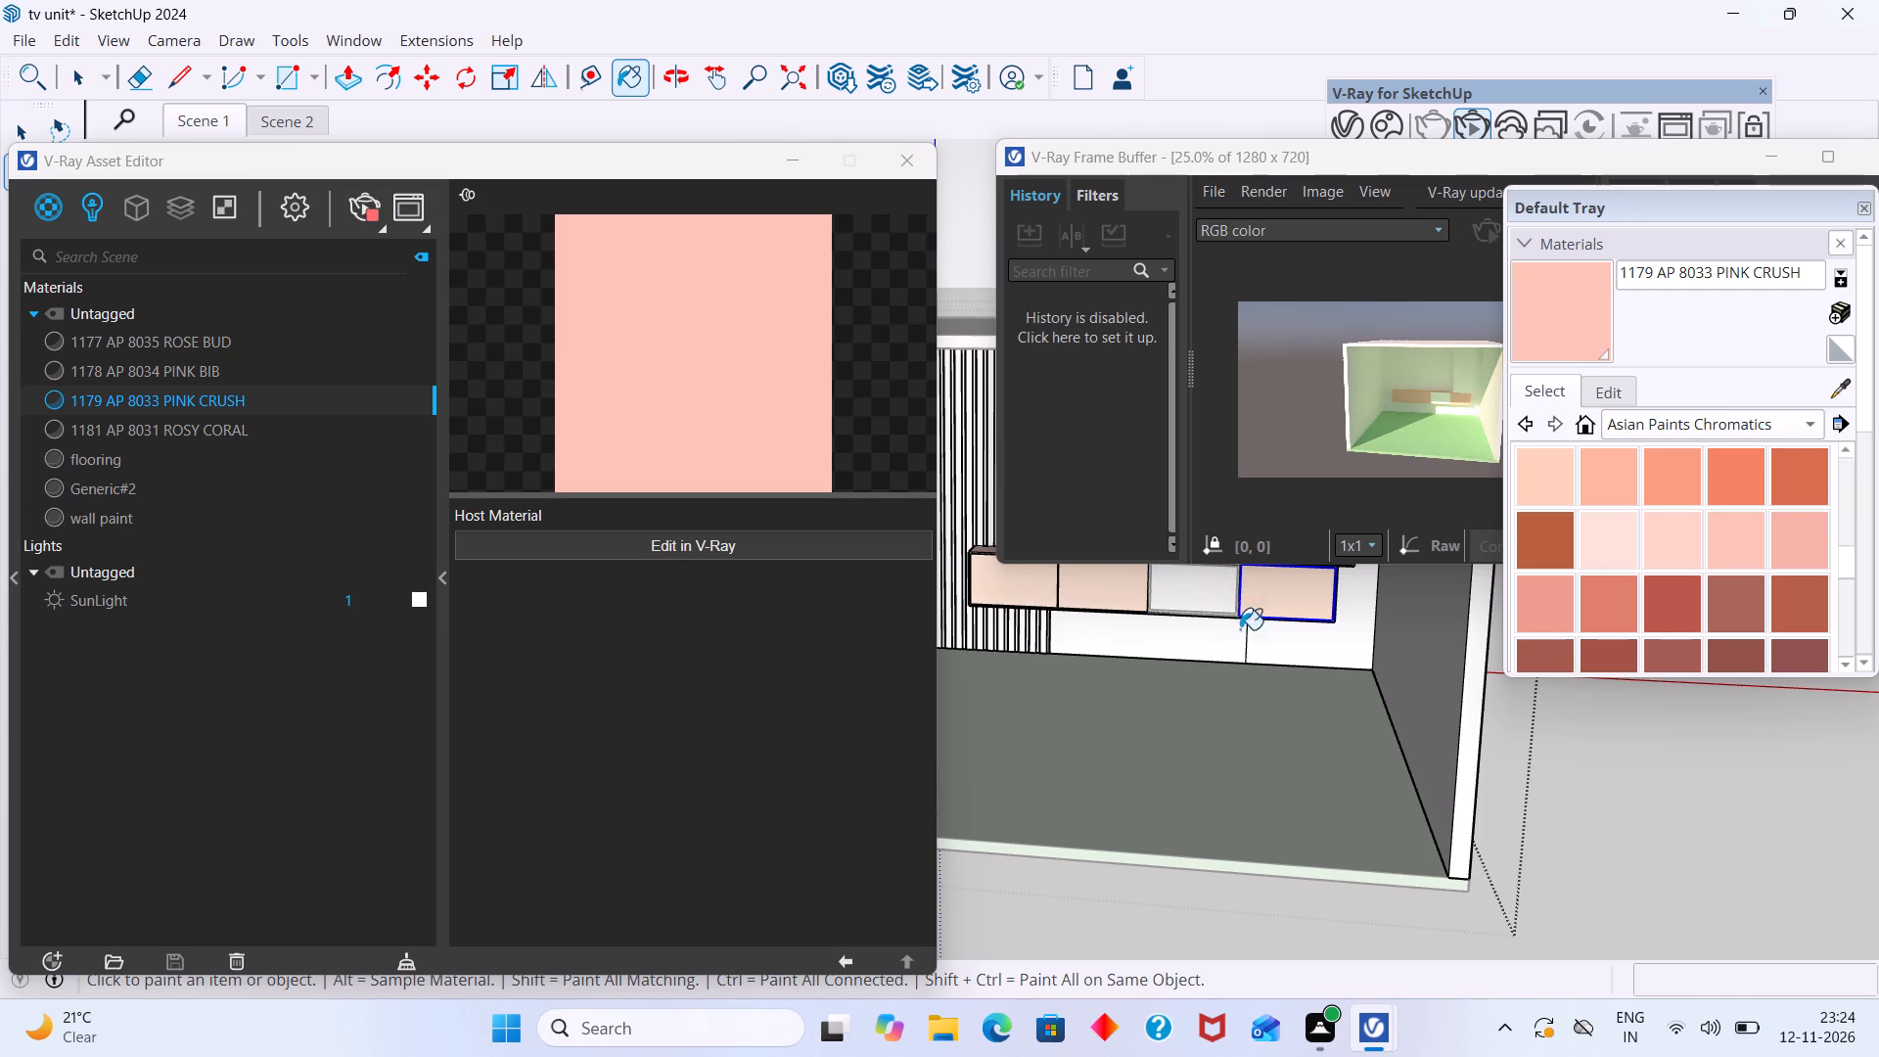
{"action": "key", "text": "space"}
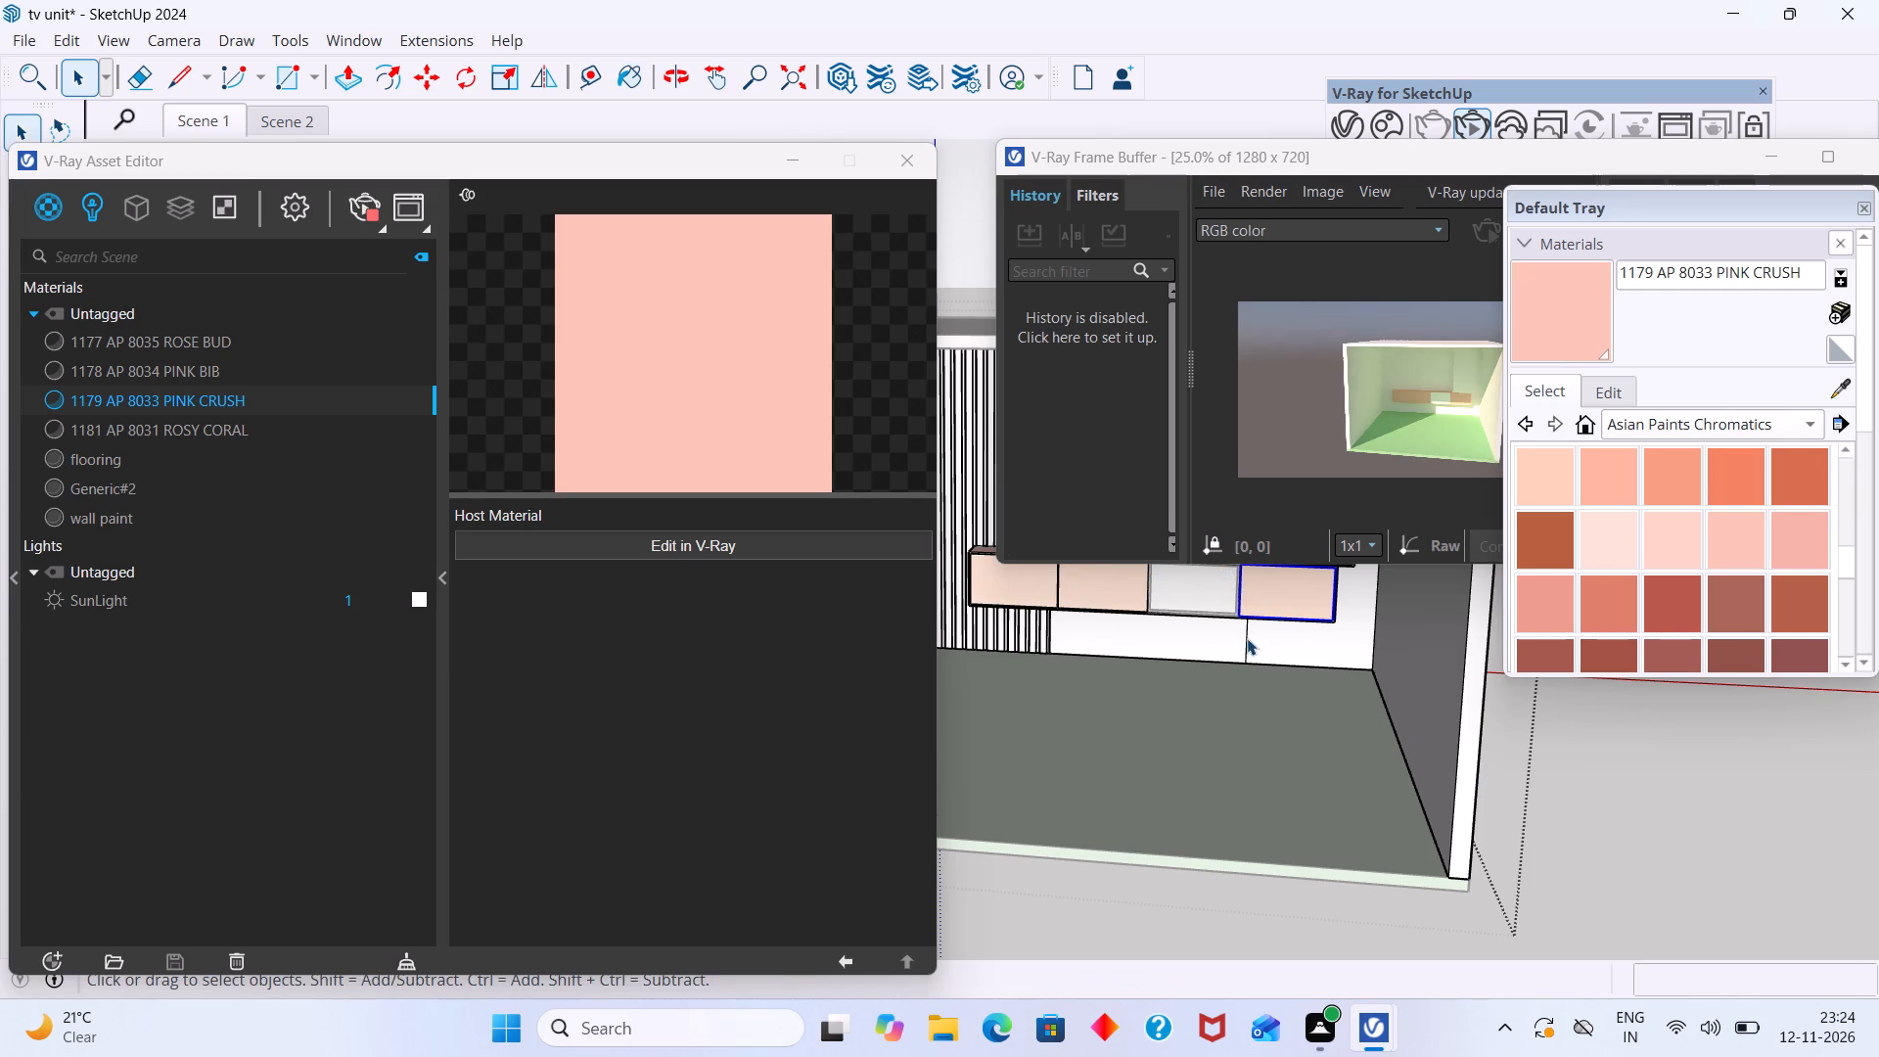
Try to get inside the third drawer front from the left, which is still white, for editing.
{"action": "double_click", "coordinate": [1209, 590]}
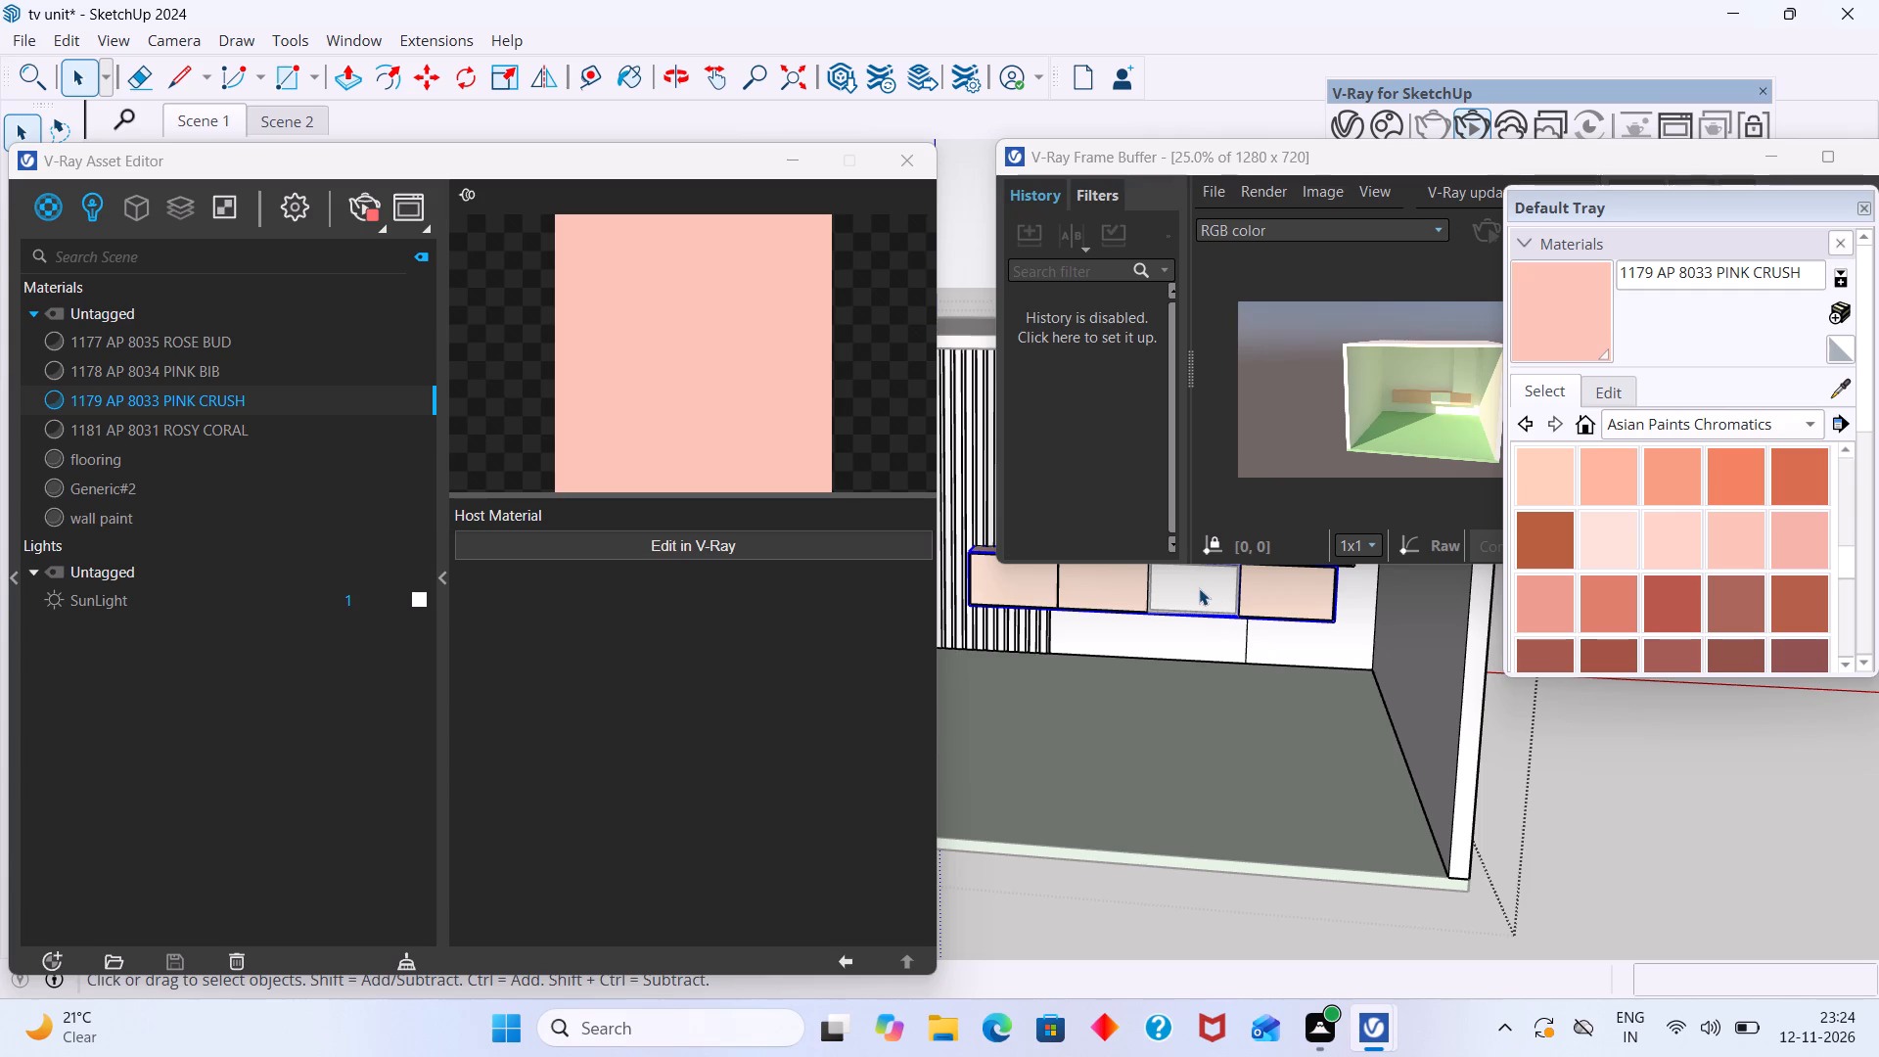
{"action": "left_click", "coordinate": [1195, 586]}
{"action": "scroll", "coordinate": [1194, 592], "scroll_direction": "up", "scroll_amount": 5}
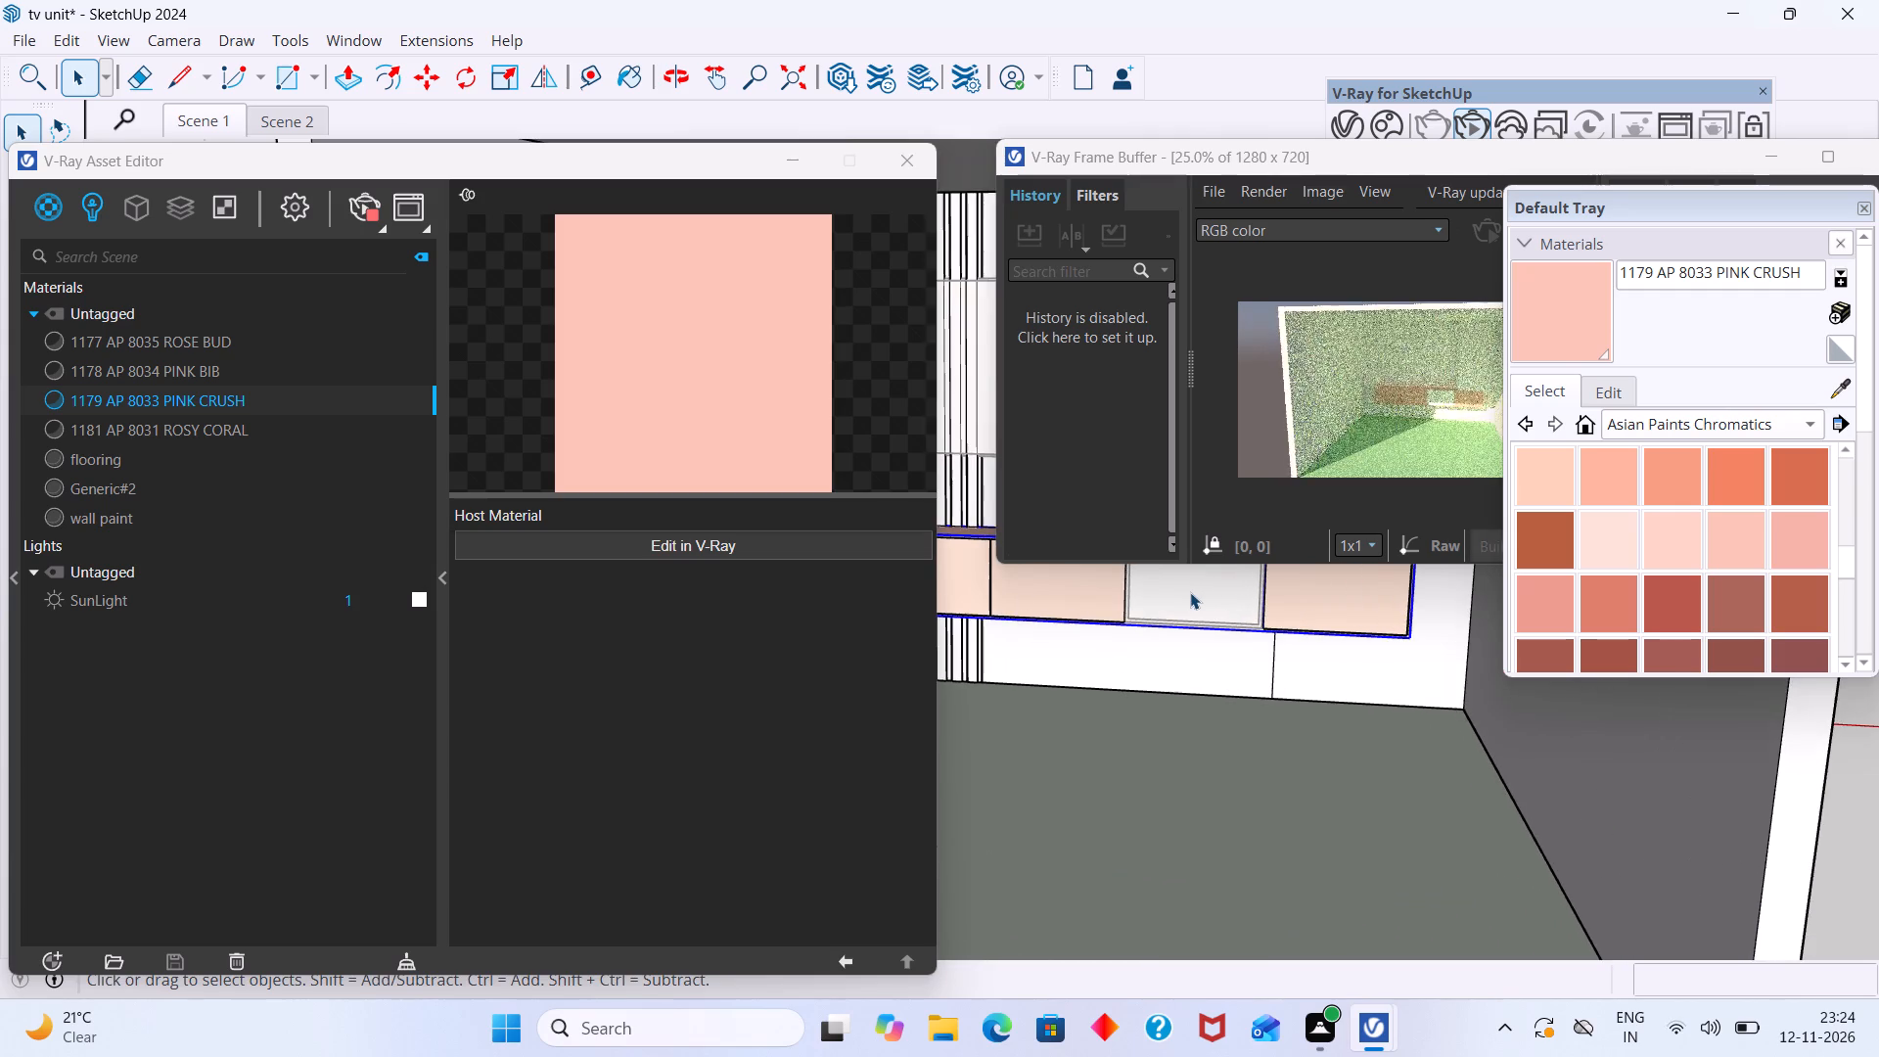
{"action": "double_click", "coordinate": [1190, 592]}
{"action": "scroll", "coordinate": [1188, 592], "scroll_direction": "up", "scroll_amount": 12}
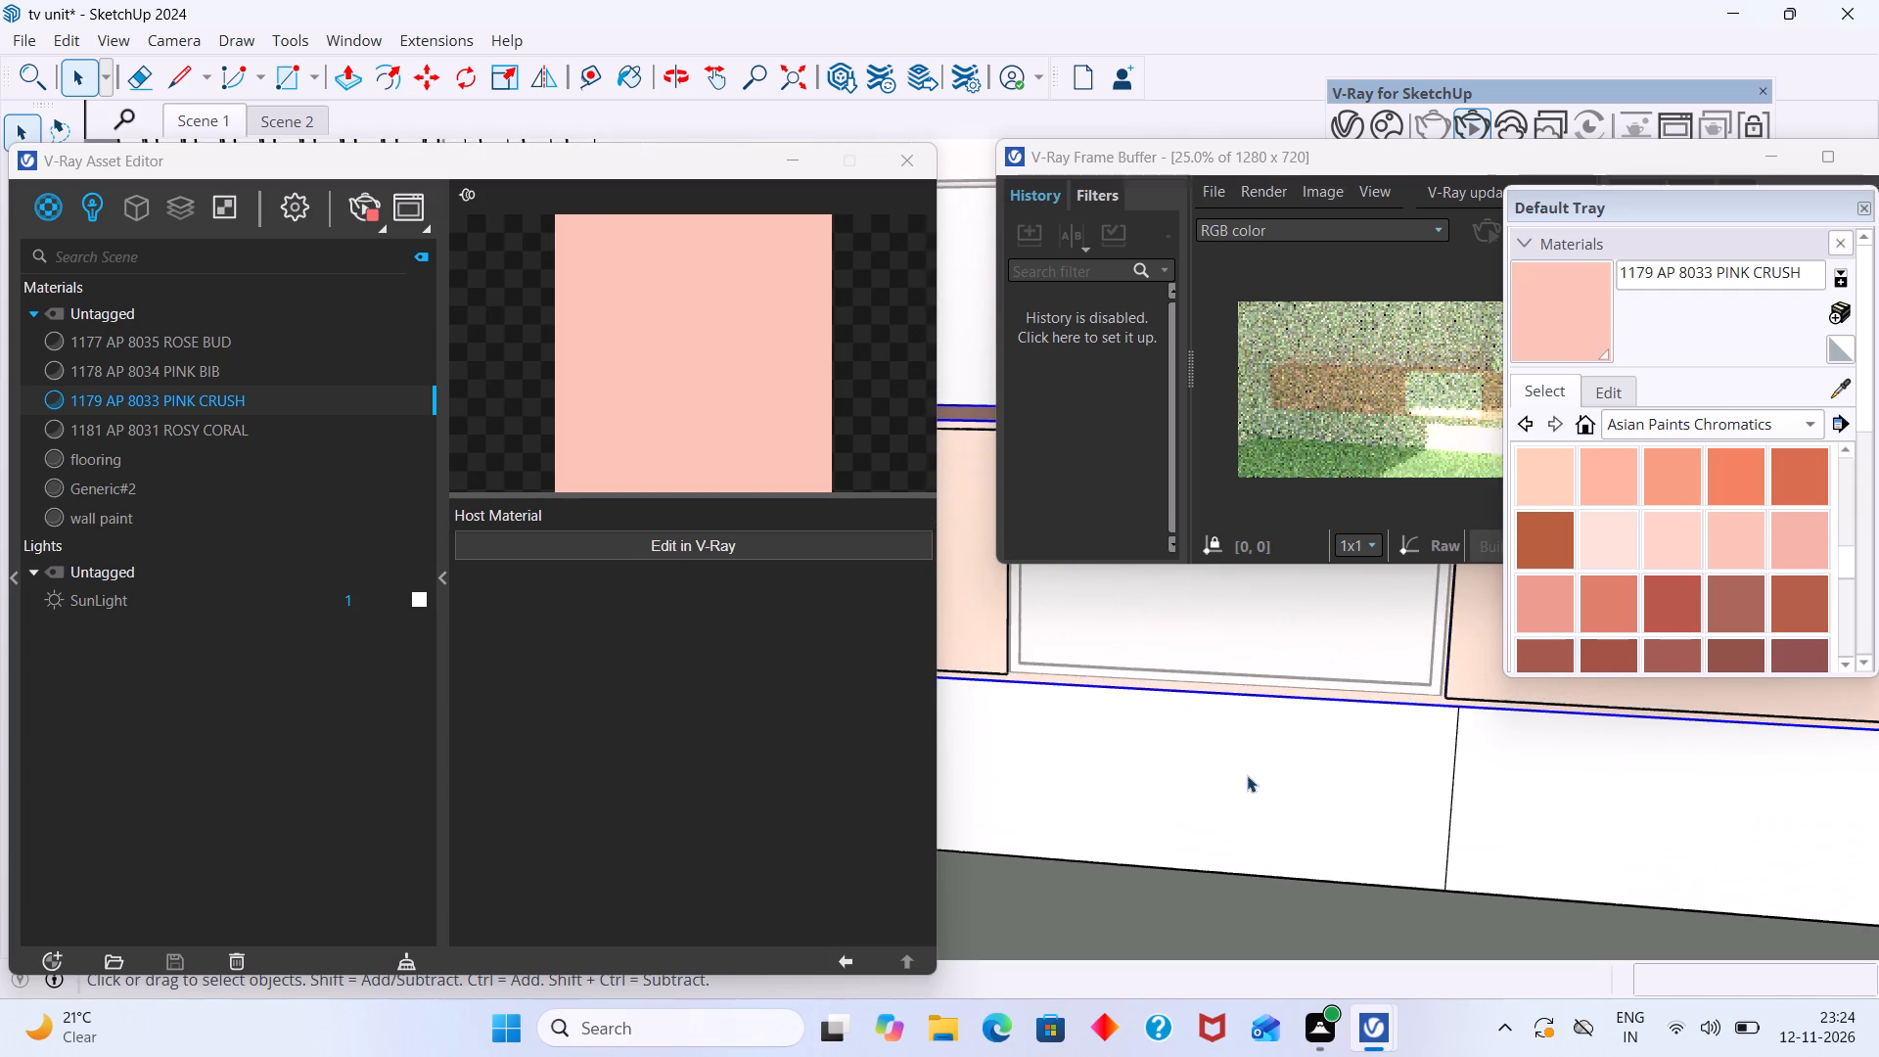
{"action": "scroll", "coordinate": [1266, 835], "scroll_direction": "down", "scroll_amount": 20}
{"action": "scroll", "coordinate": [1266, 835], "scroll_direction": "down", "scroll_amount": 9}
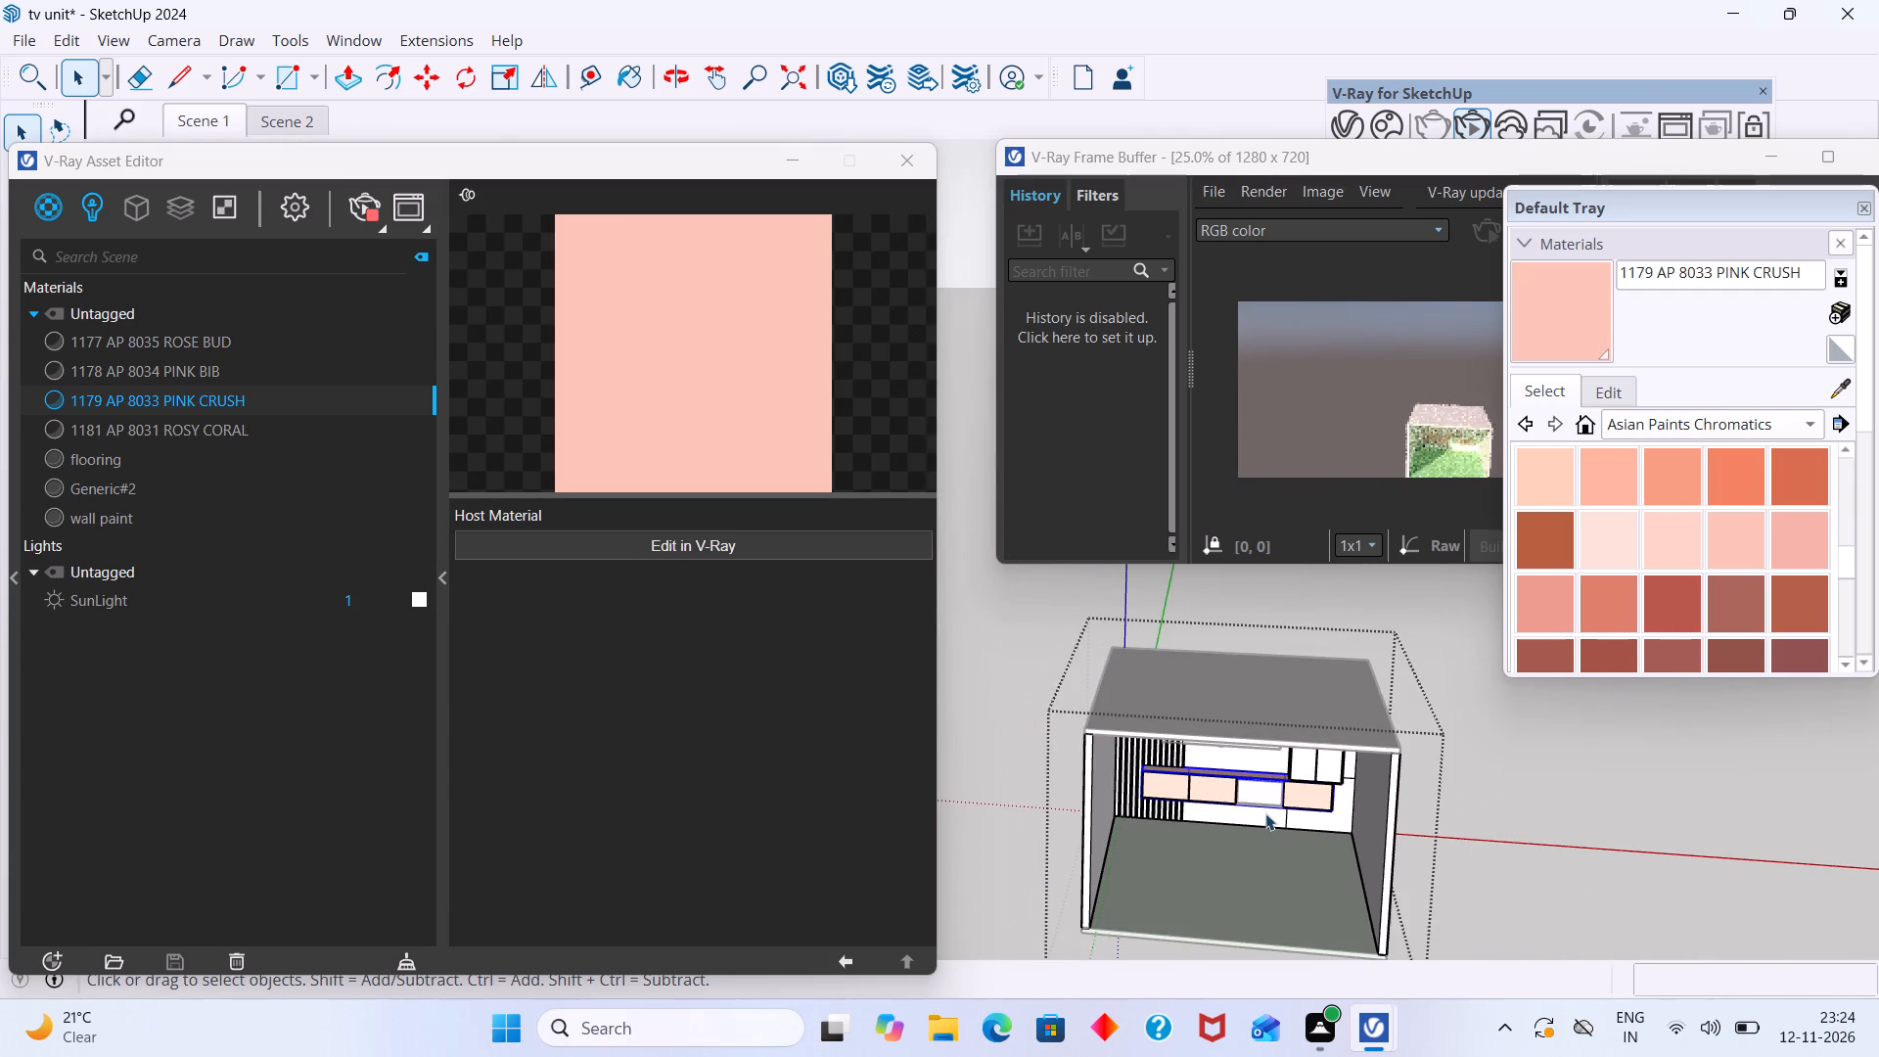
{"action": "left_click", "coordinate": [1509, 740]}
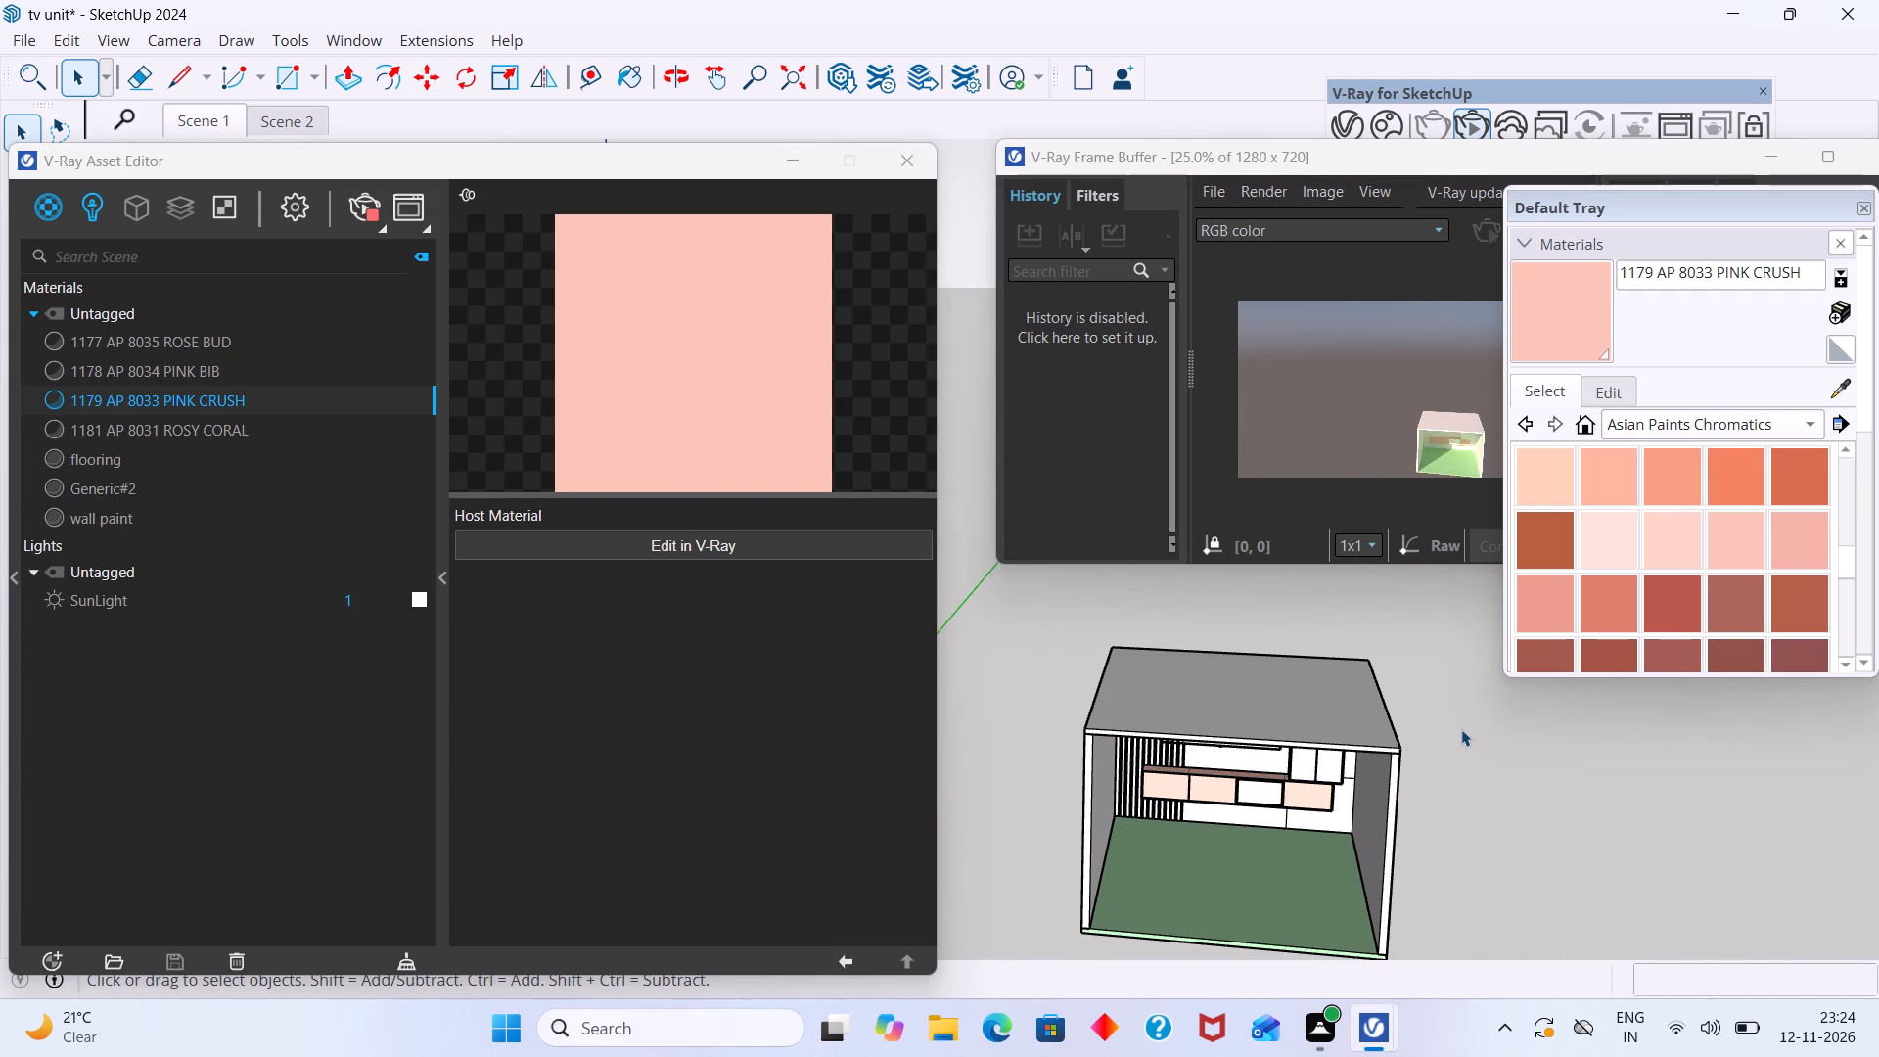
Paint the inner face of the room's right side wall with 1211 AP 9992 Guava Pink-N from Asian Paints Chromatics.
{"action": "middle_click_drag", "start_coordinate": [1391, 802], "coordinate": [1569, 807]}
{"action": "scroll", "coordinate": [1419, 786], "scroll_direction": "up", "scroll_amount": 10}
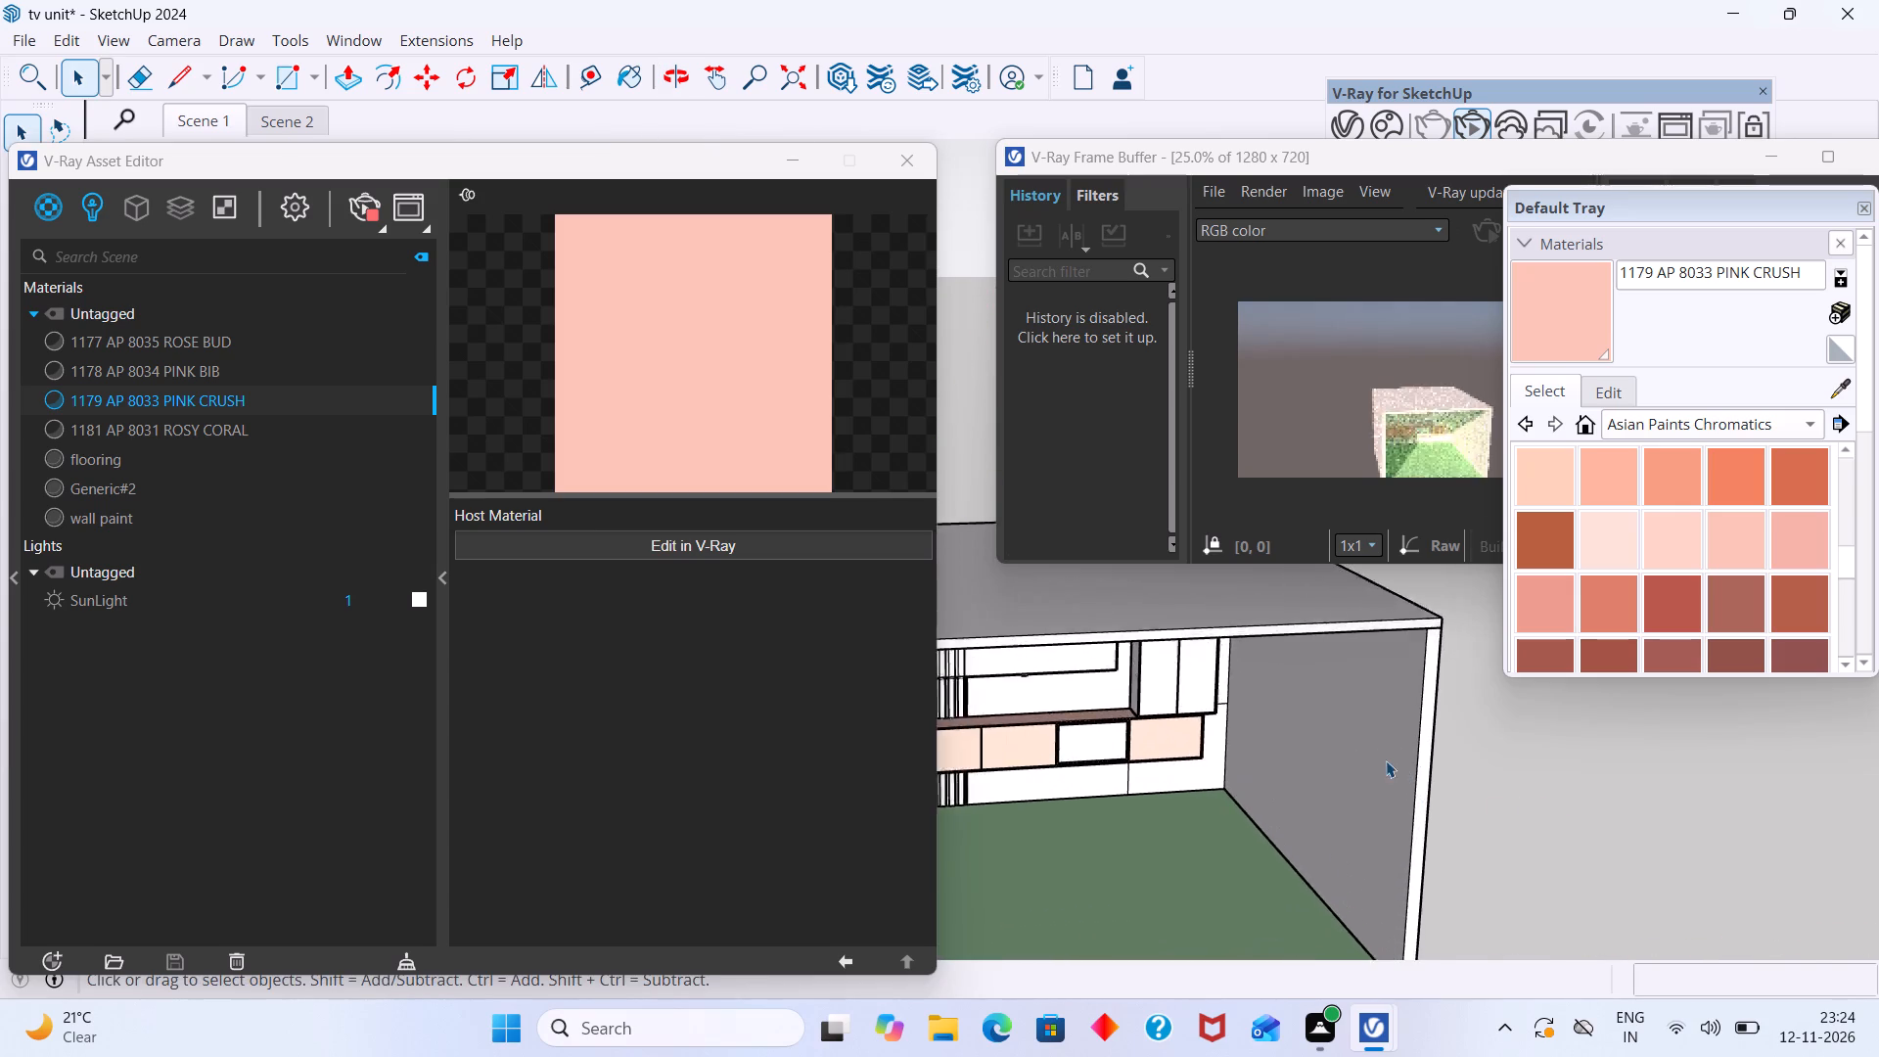
{"action": "scroll", "coordinate": [1386, 760], "scroll_direction": "up", "scroll_amount": 3}
{"action": "double_click", "coordinate": [1373, 757]}
{"action": "scroll", "coordinate": [1372, 756], "scroll_direction": "up", "scroll_amount": 2}
{"action": "left_click", "coordinate": [1372, 755]}
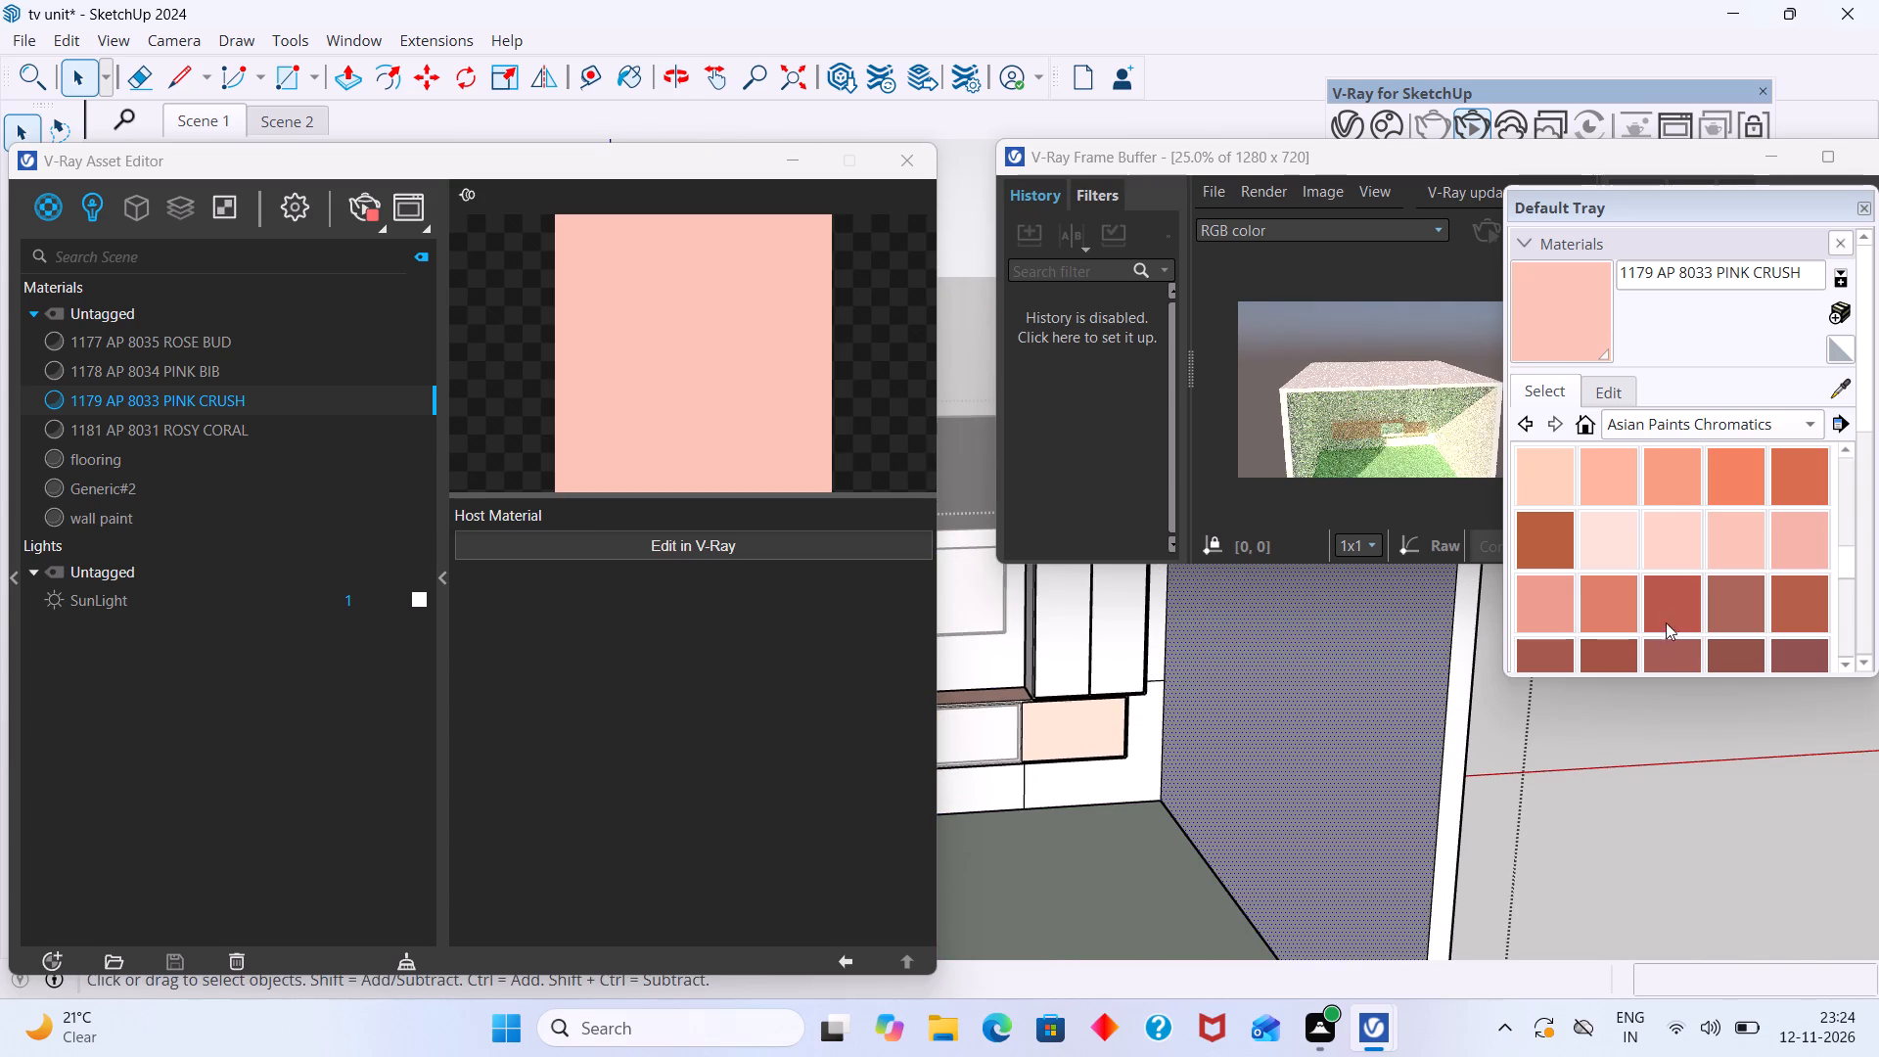
{"action": "scroll", "coordinate": [1663, 566], "scroll_direction": "down", "scroll_amount": 4}
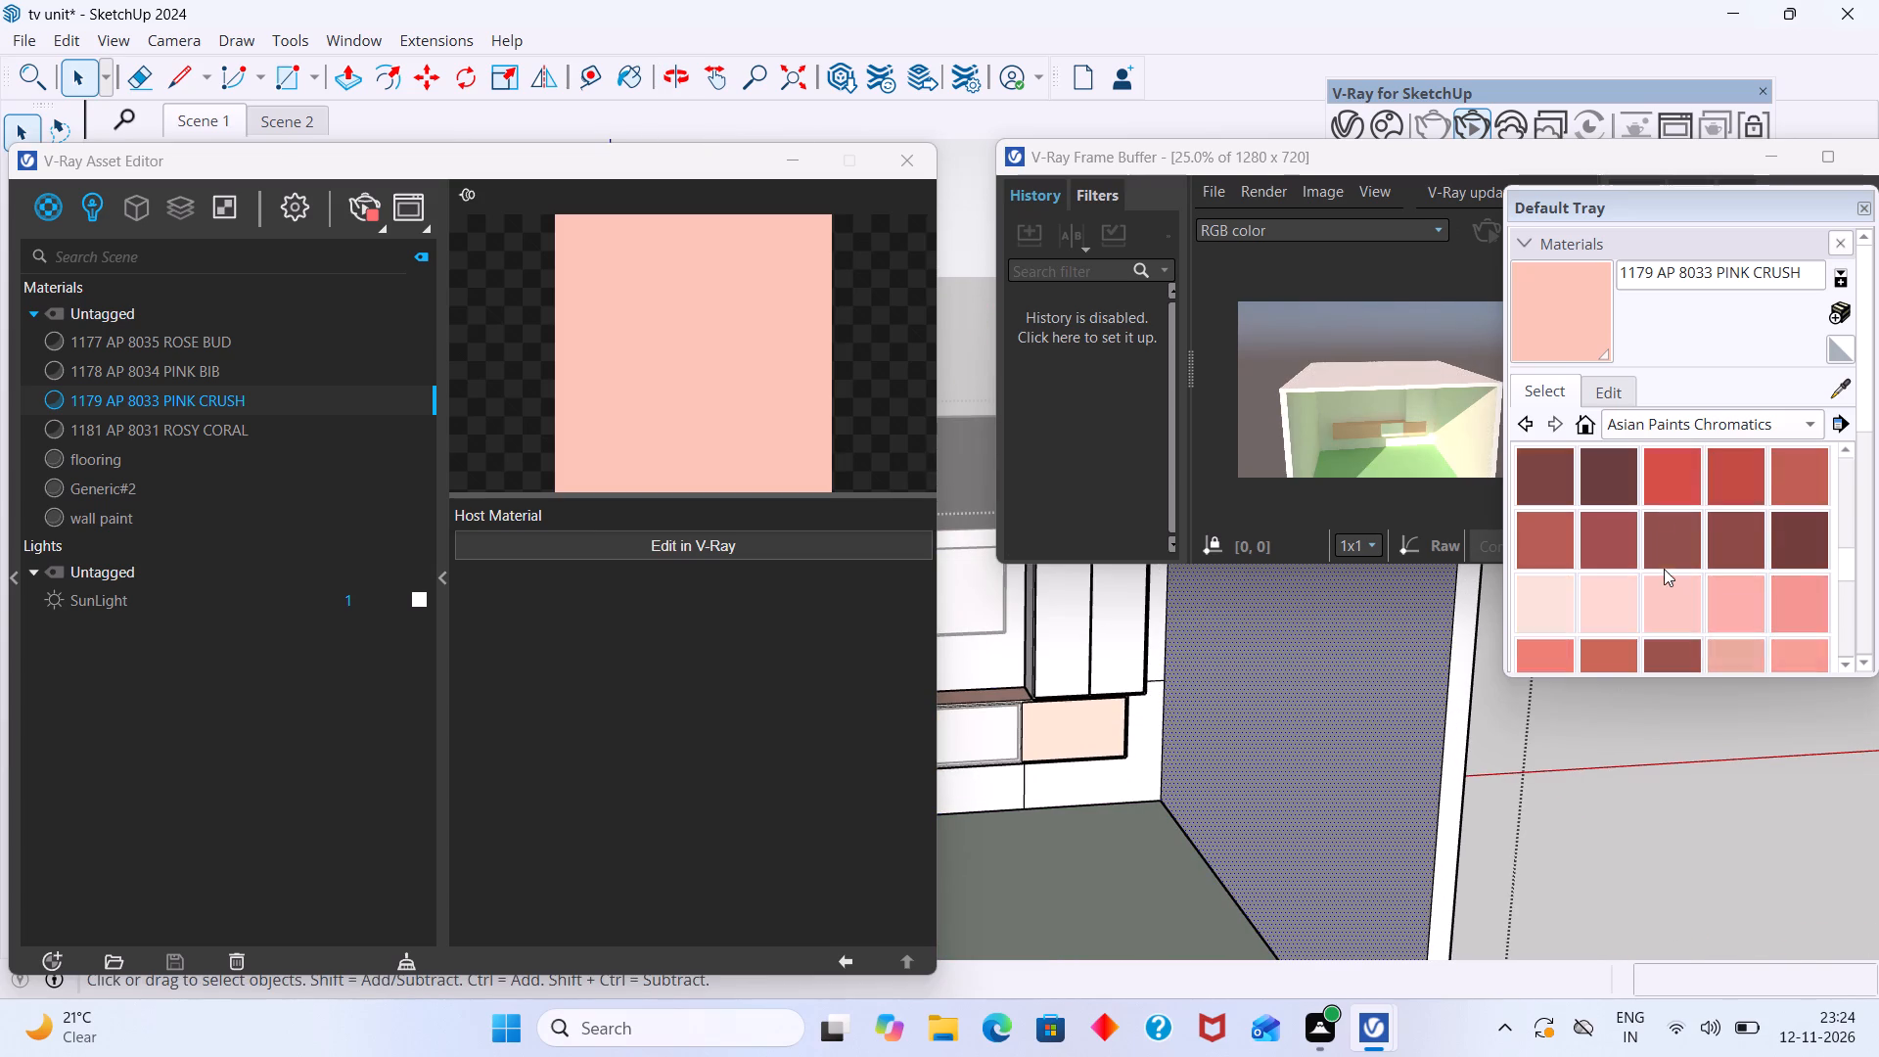
{"action": "scroll", "coordinate": [1664, 569], "scroll_direction": "down", "scroll_amount": 3}
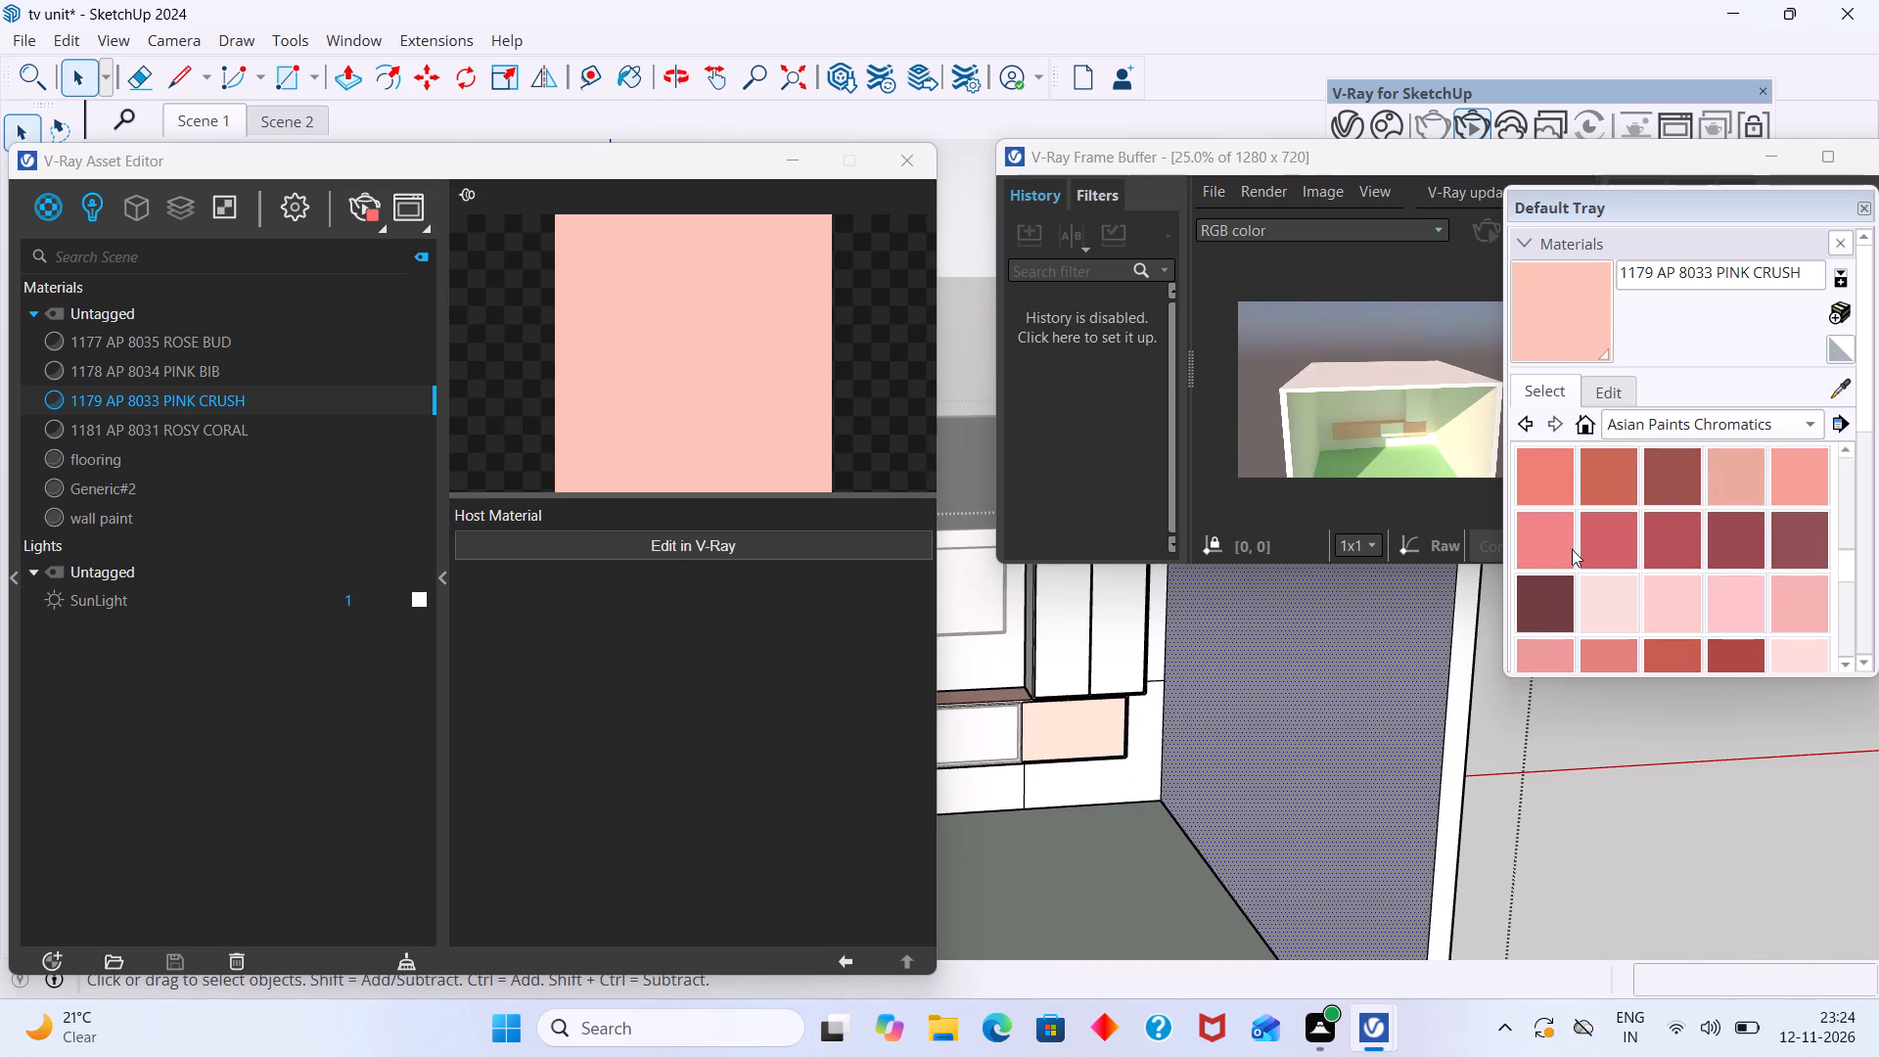
{"action": "left_click", "coordinate": [1554, 538]}
{"action": "left_click", "coordinate": [1356, 733]}
{"action": "scroll", "coordinate": [1379, 715], "scroll_direction": "down", "scroll_amount": 2}
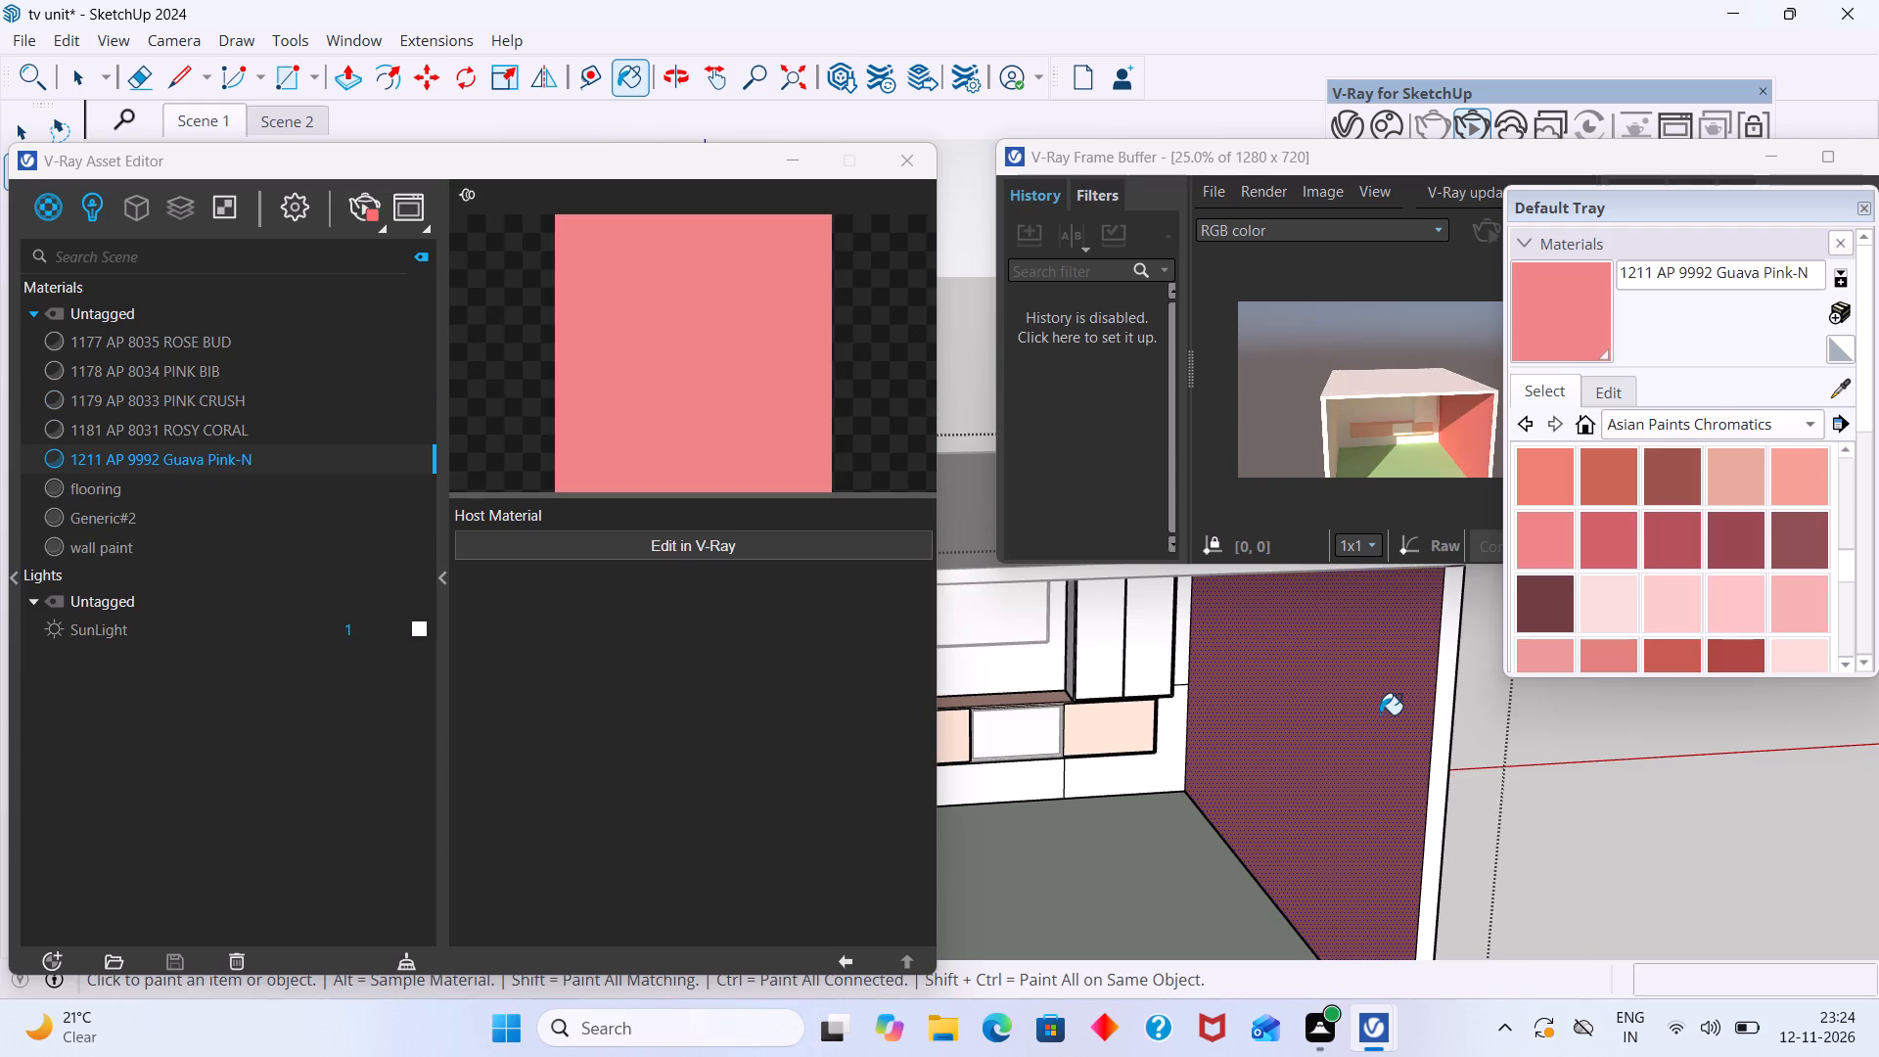
{"action": "middle_click_drag", "start_coordinate": [1391, 763], "coordinate": [1375, 702]}
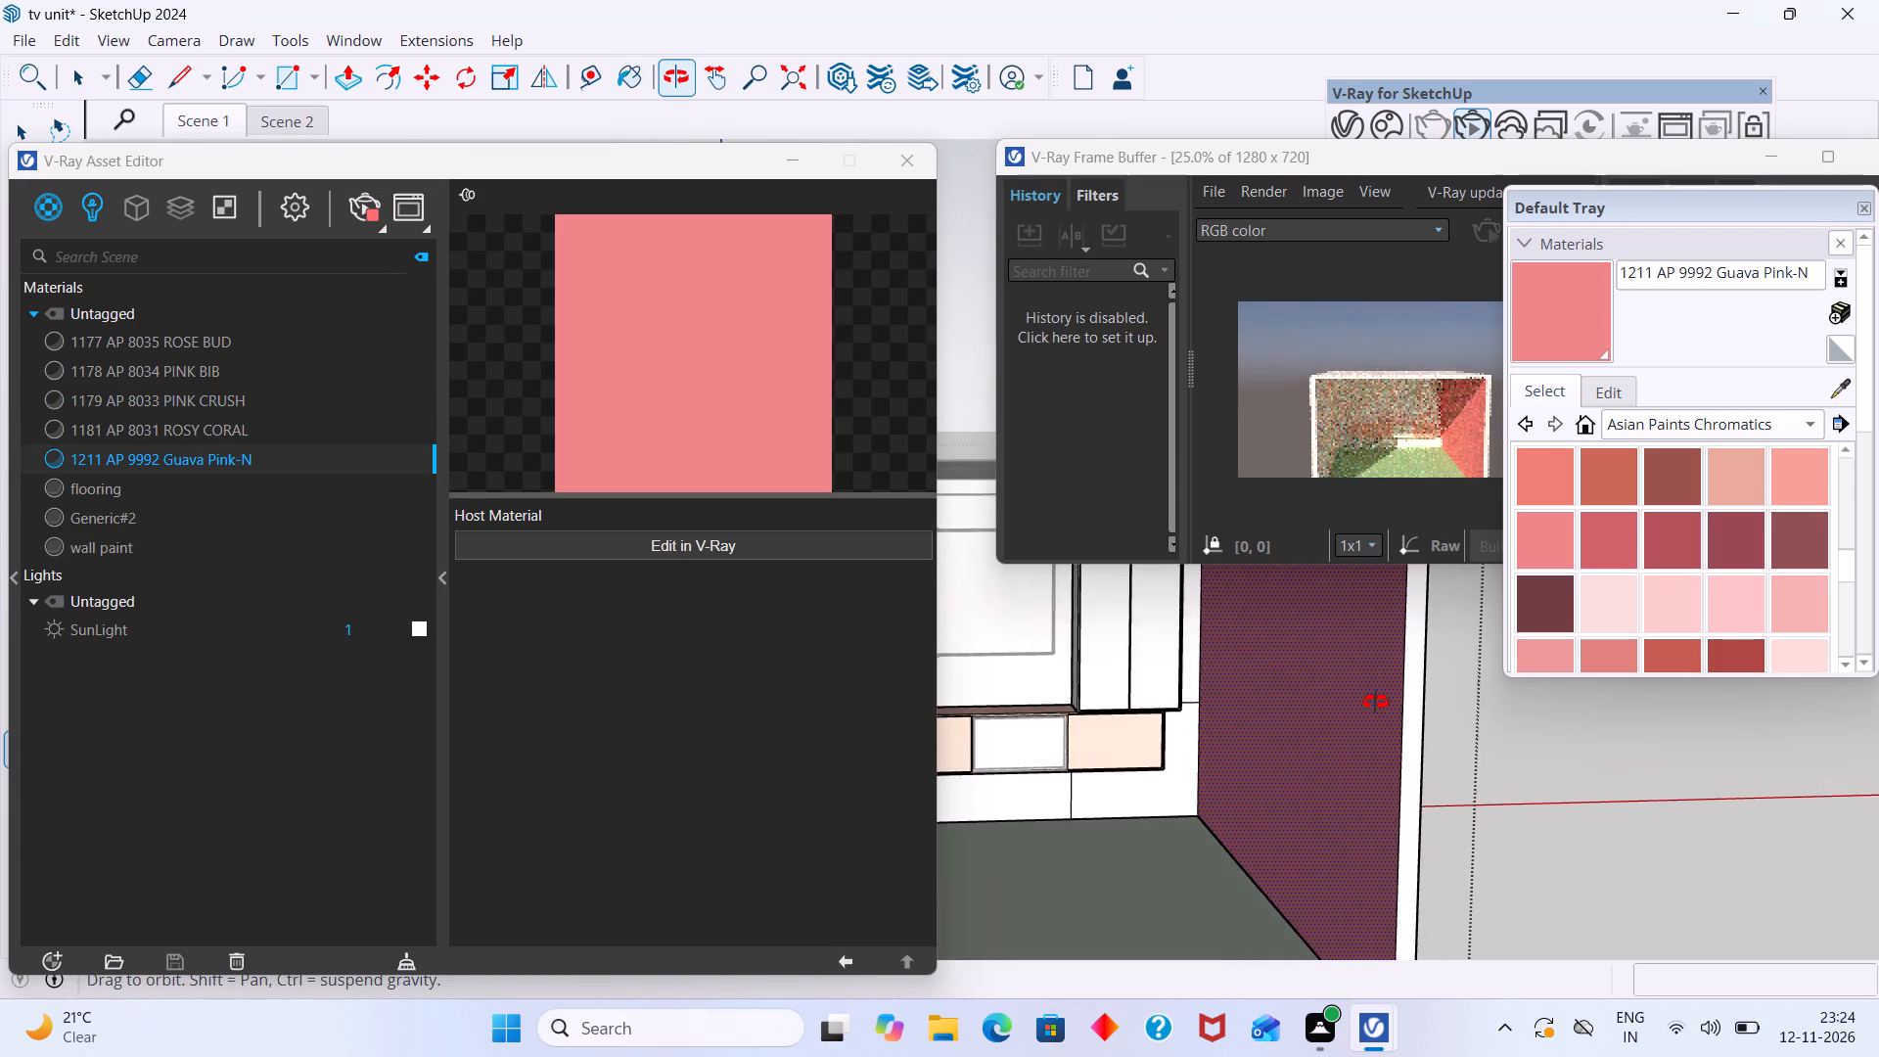
{"action": "middle_click_drag", "start_coordinate": [1375, 702], "coordinate": [1397, 712]}
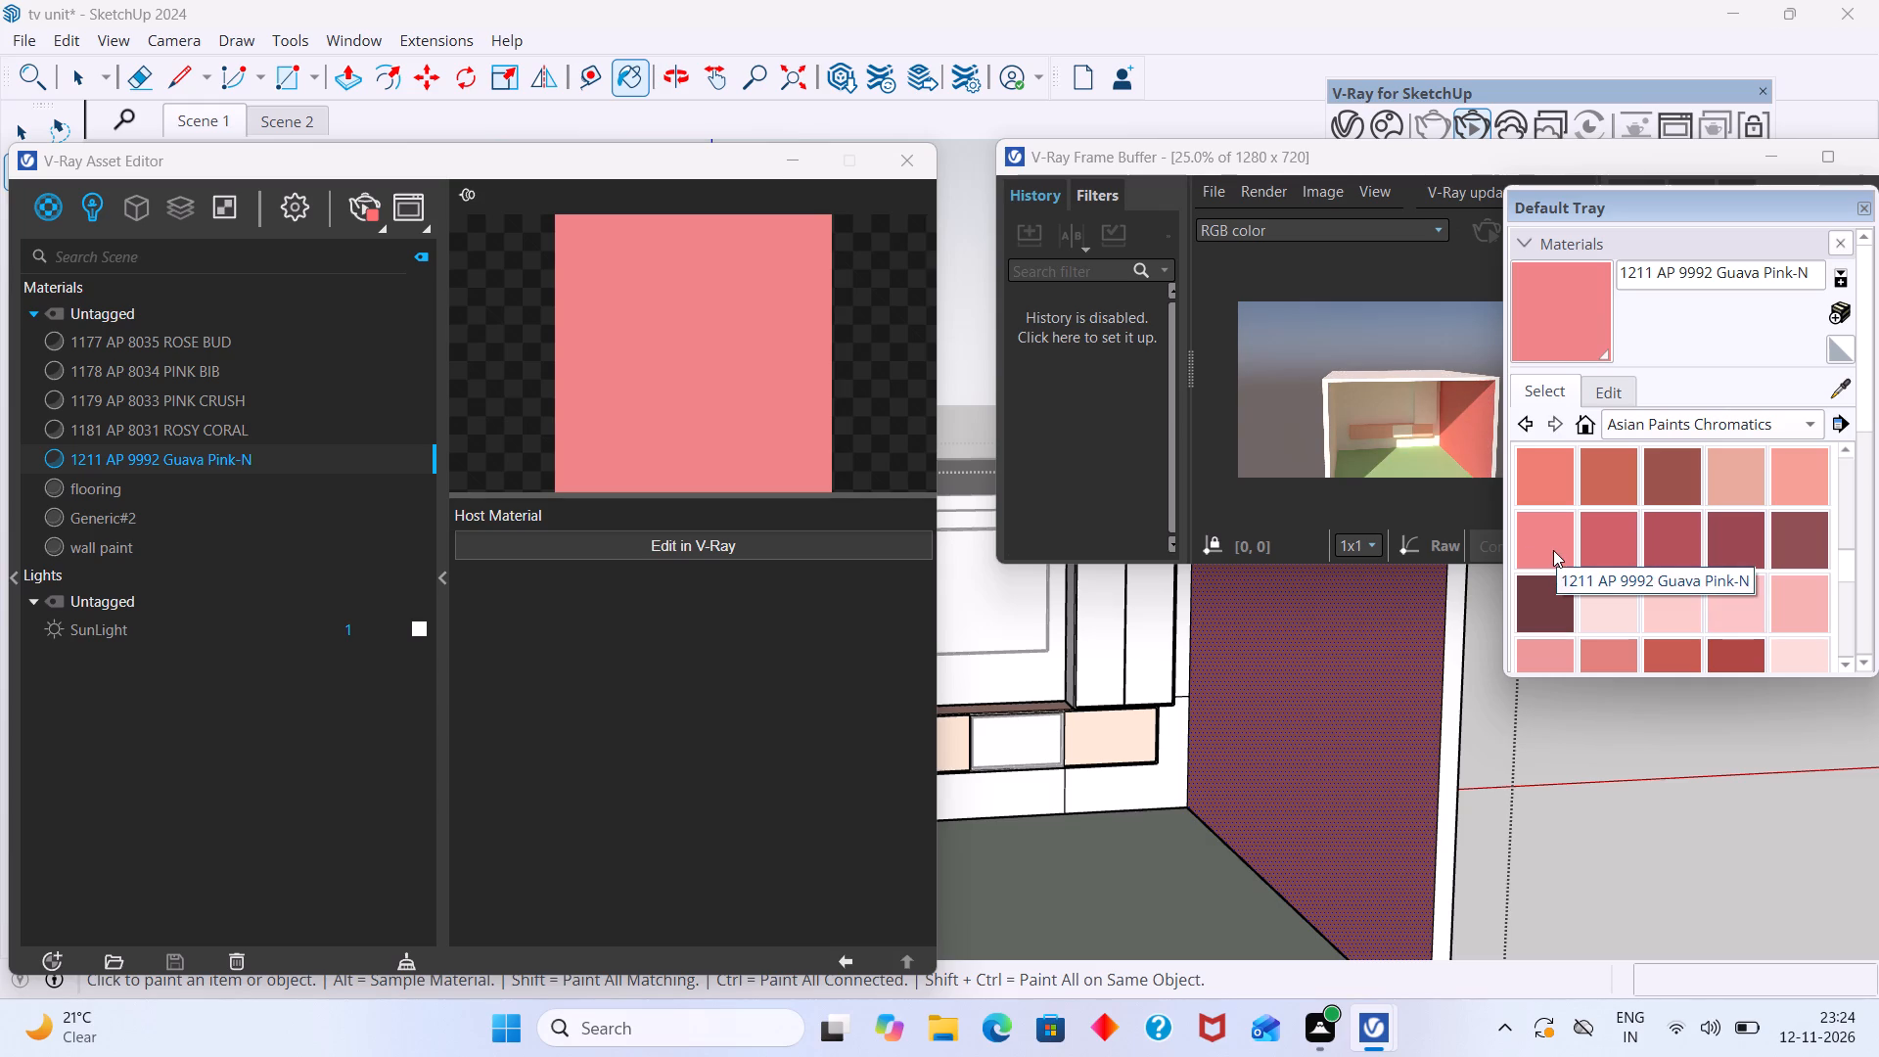
Paint the inner face of the room's left side wall with the same 1211 AP 9992 Guava Pink-N.
{"action": "scroll", "coordinate": [1171, 718], "scroll_direction": "down", "scroll_amount": 16}
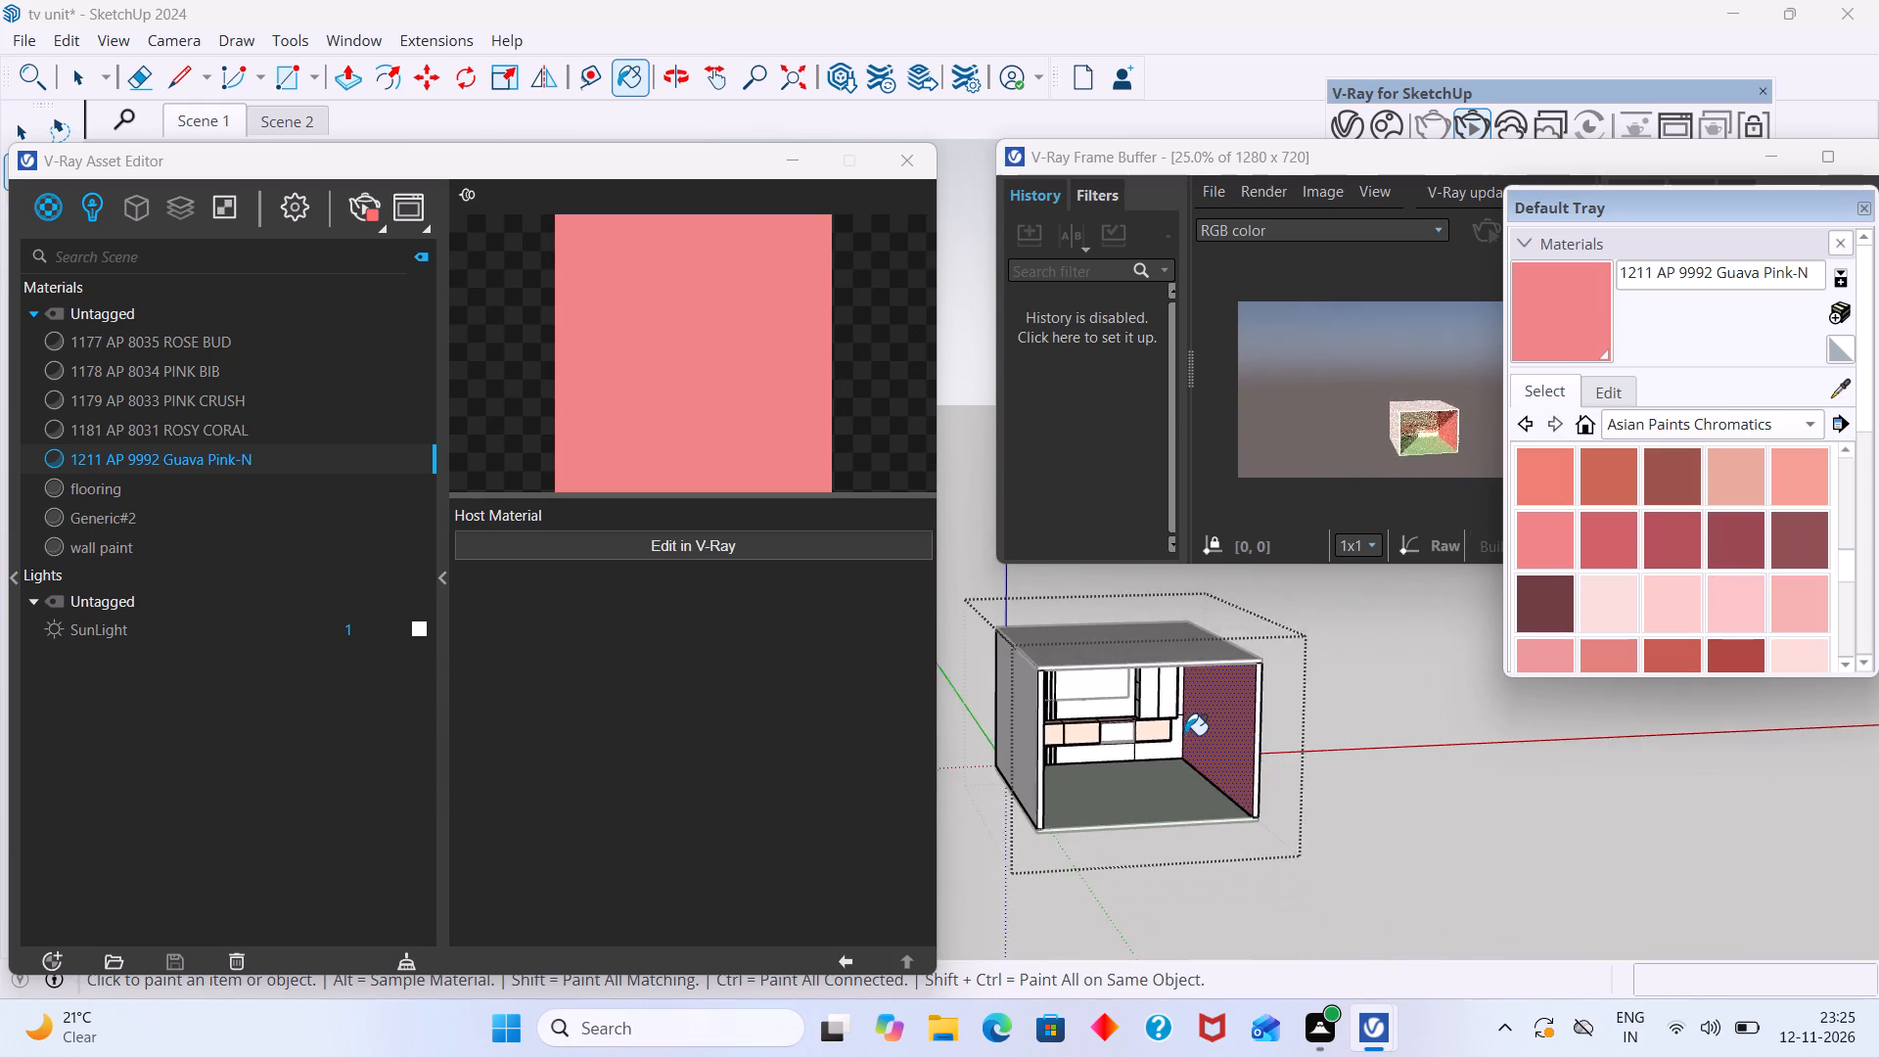
{"action": "scroll", "coordinate": [1185, 735], "scroll_direction": "down", "scroll_amount": 1}
{"action": "middle_click_drag", "start_coordinate": [1100, 713], "coordinate": [926, 674]}
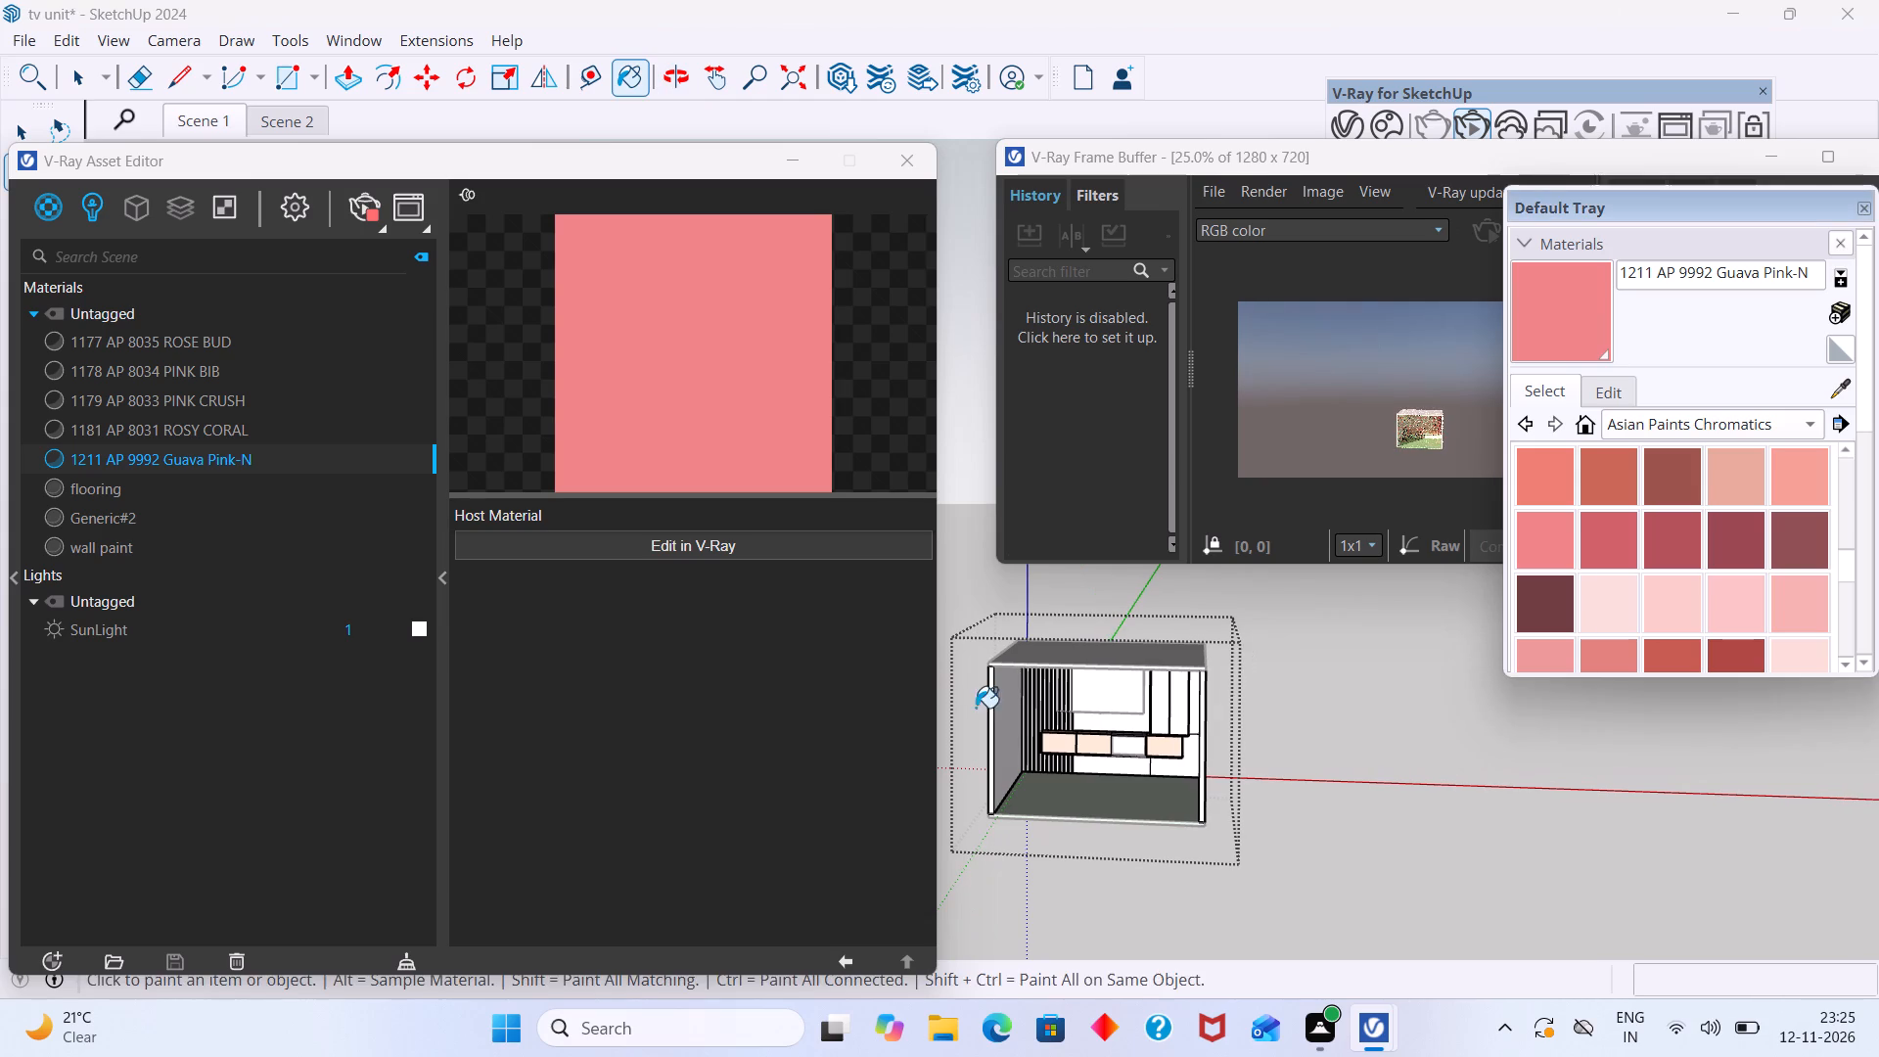
{"action": "middle_click_drag", "start_coordinate": [1024, 716], "coordinate": [920, 701]}
{"action": "scroll", "coordinate": [1034, 731], "scroll_direction": "up", "scroll_amount": 6}
{"action": "left_click", "coordinate": [983, 714]}
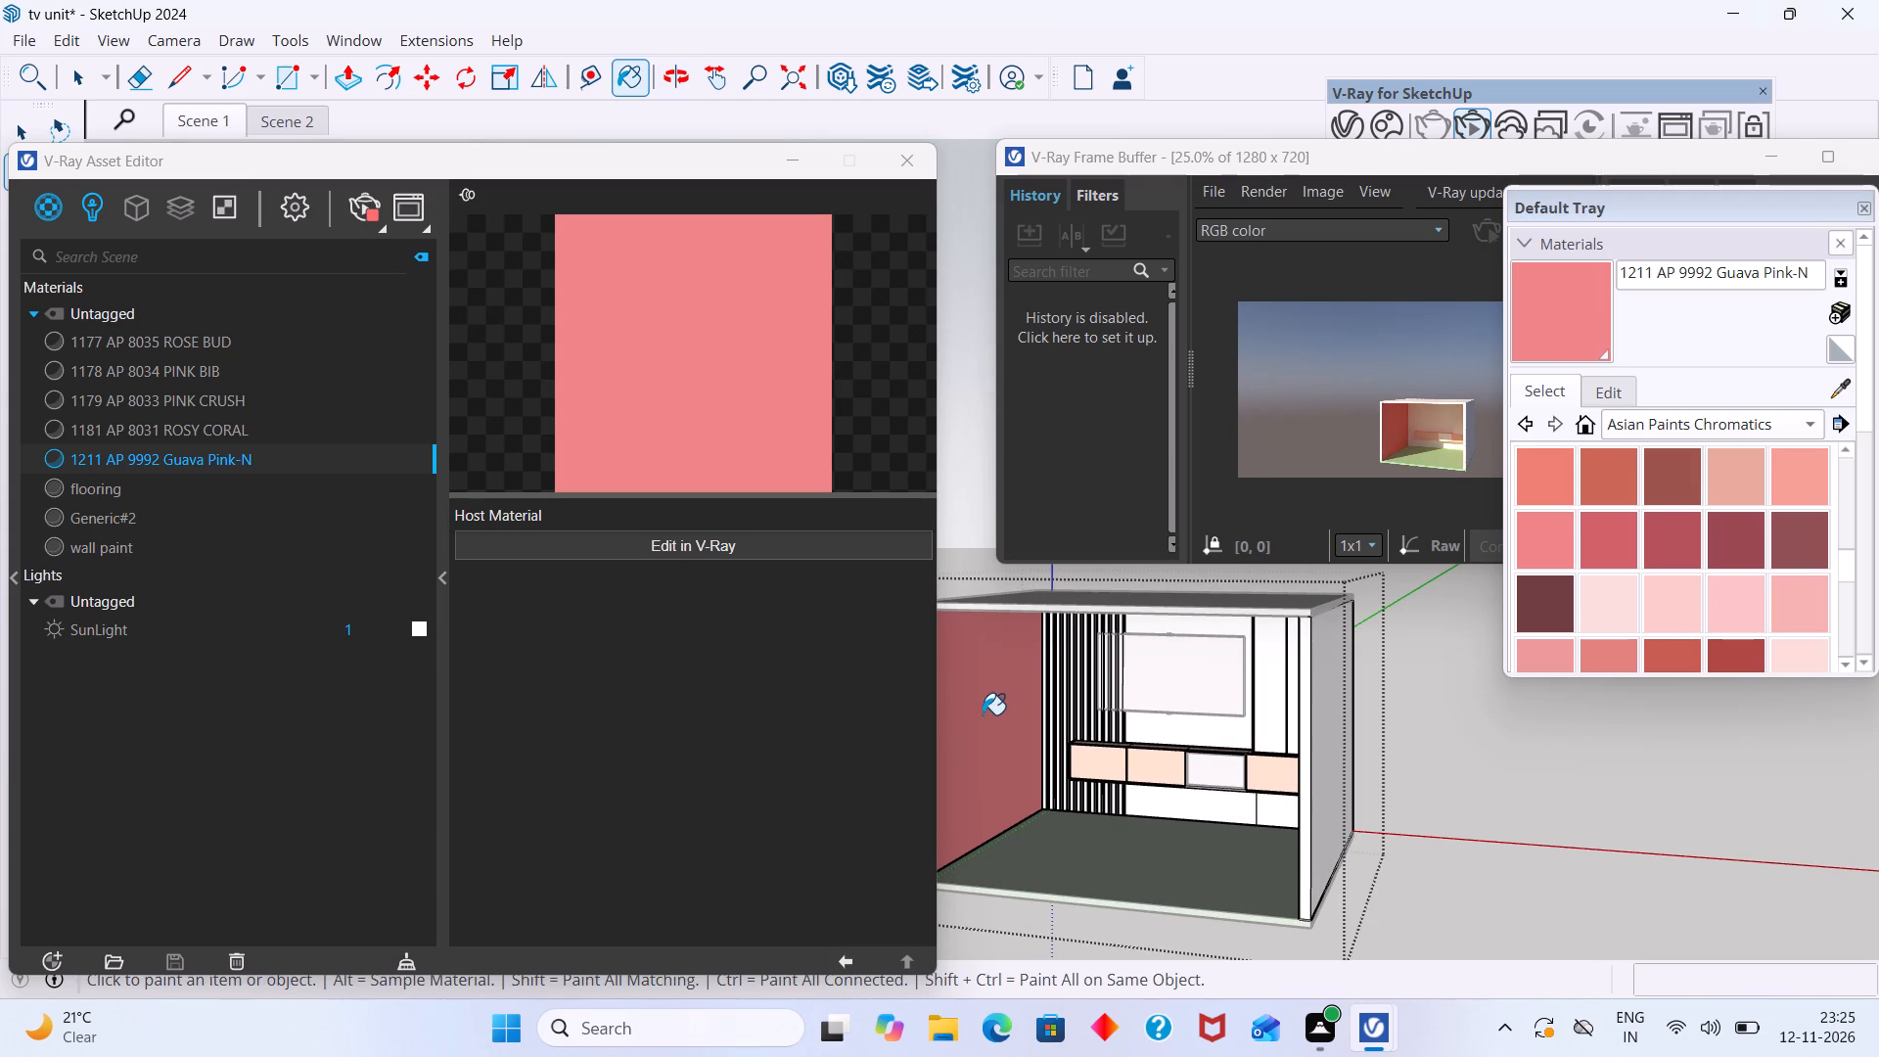
{"action": "scroll", "coordinate": [1199, 733], "scroll_direction": "down", "scroll_amount": 4}
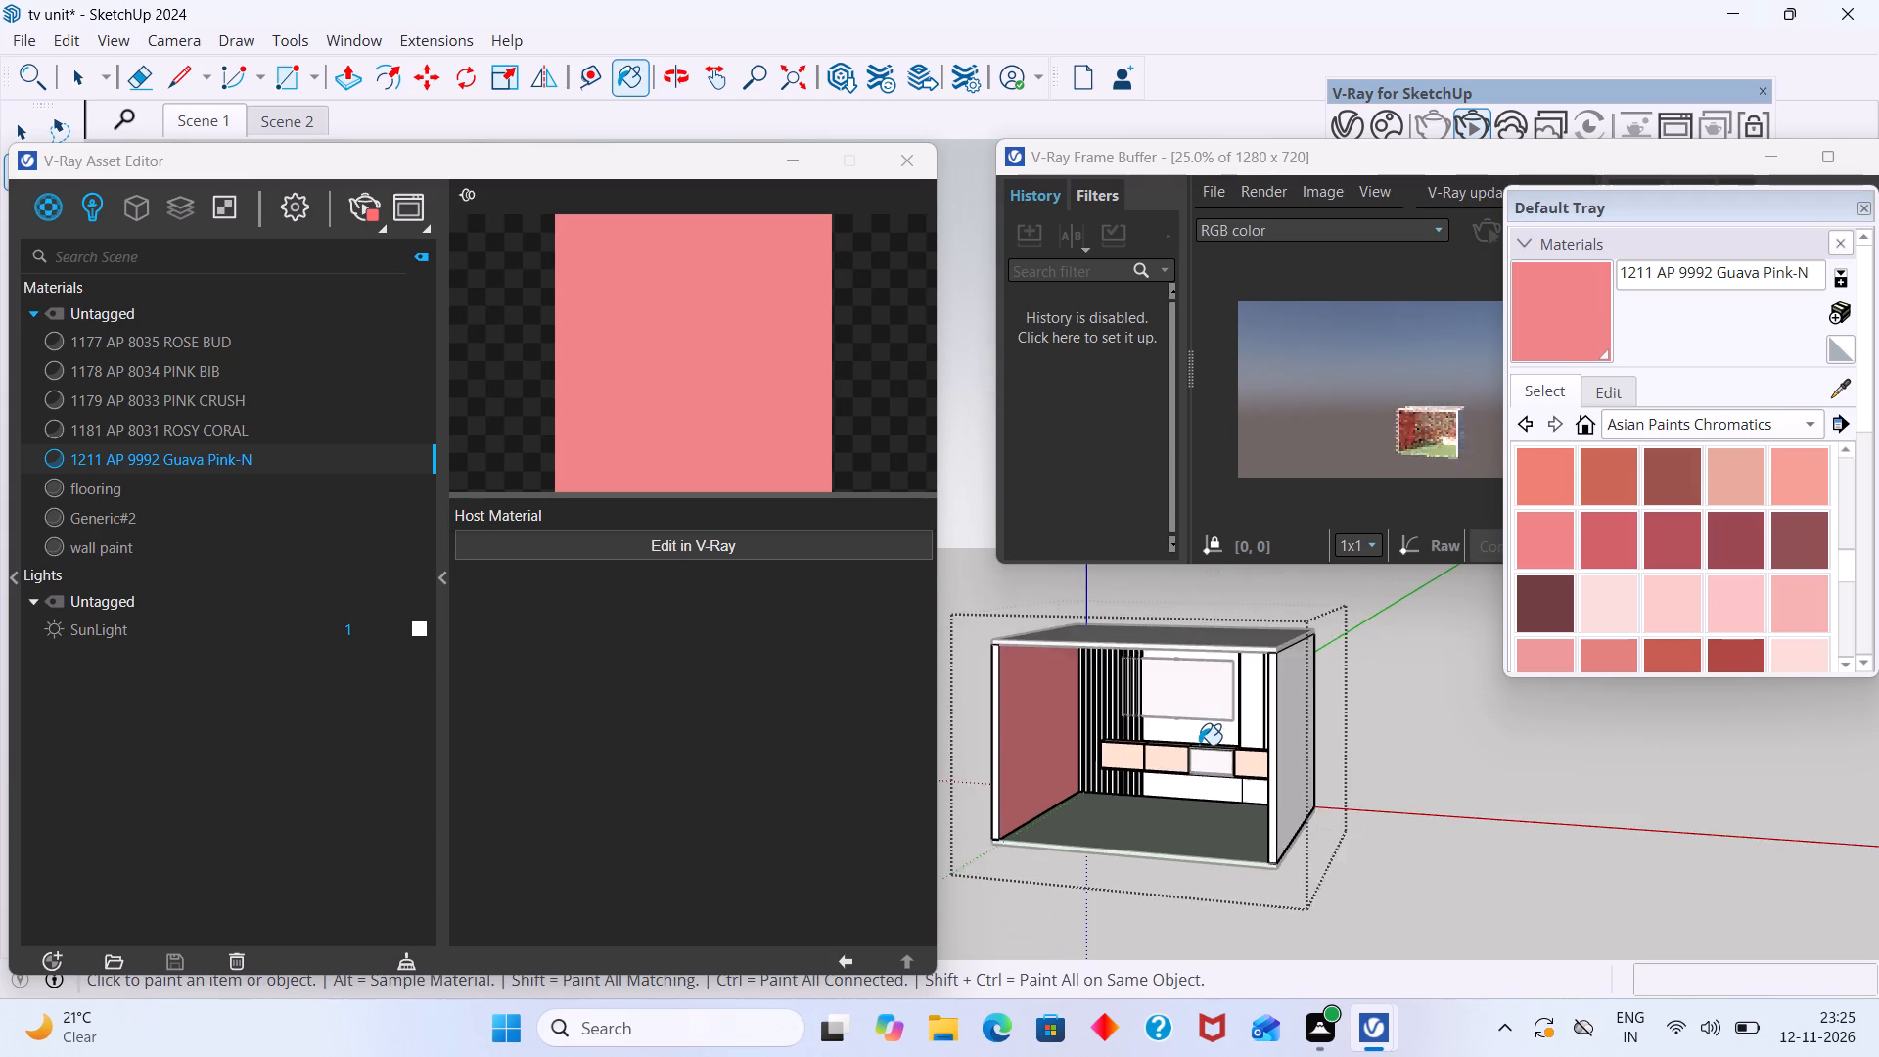
Convert the 1211 AP 9992 Guava Pink-N wall material to an editable V-Ray material.
{"action": "scroll", "coordinate": [1199, 745], "scroll_direction": "down", "scroll_amount": 3}
{"action": "middle_click_drag", "start_coordinate": [1219, 771], "coordinate": [1483, 853]}
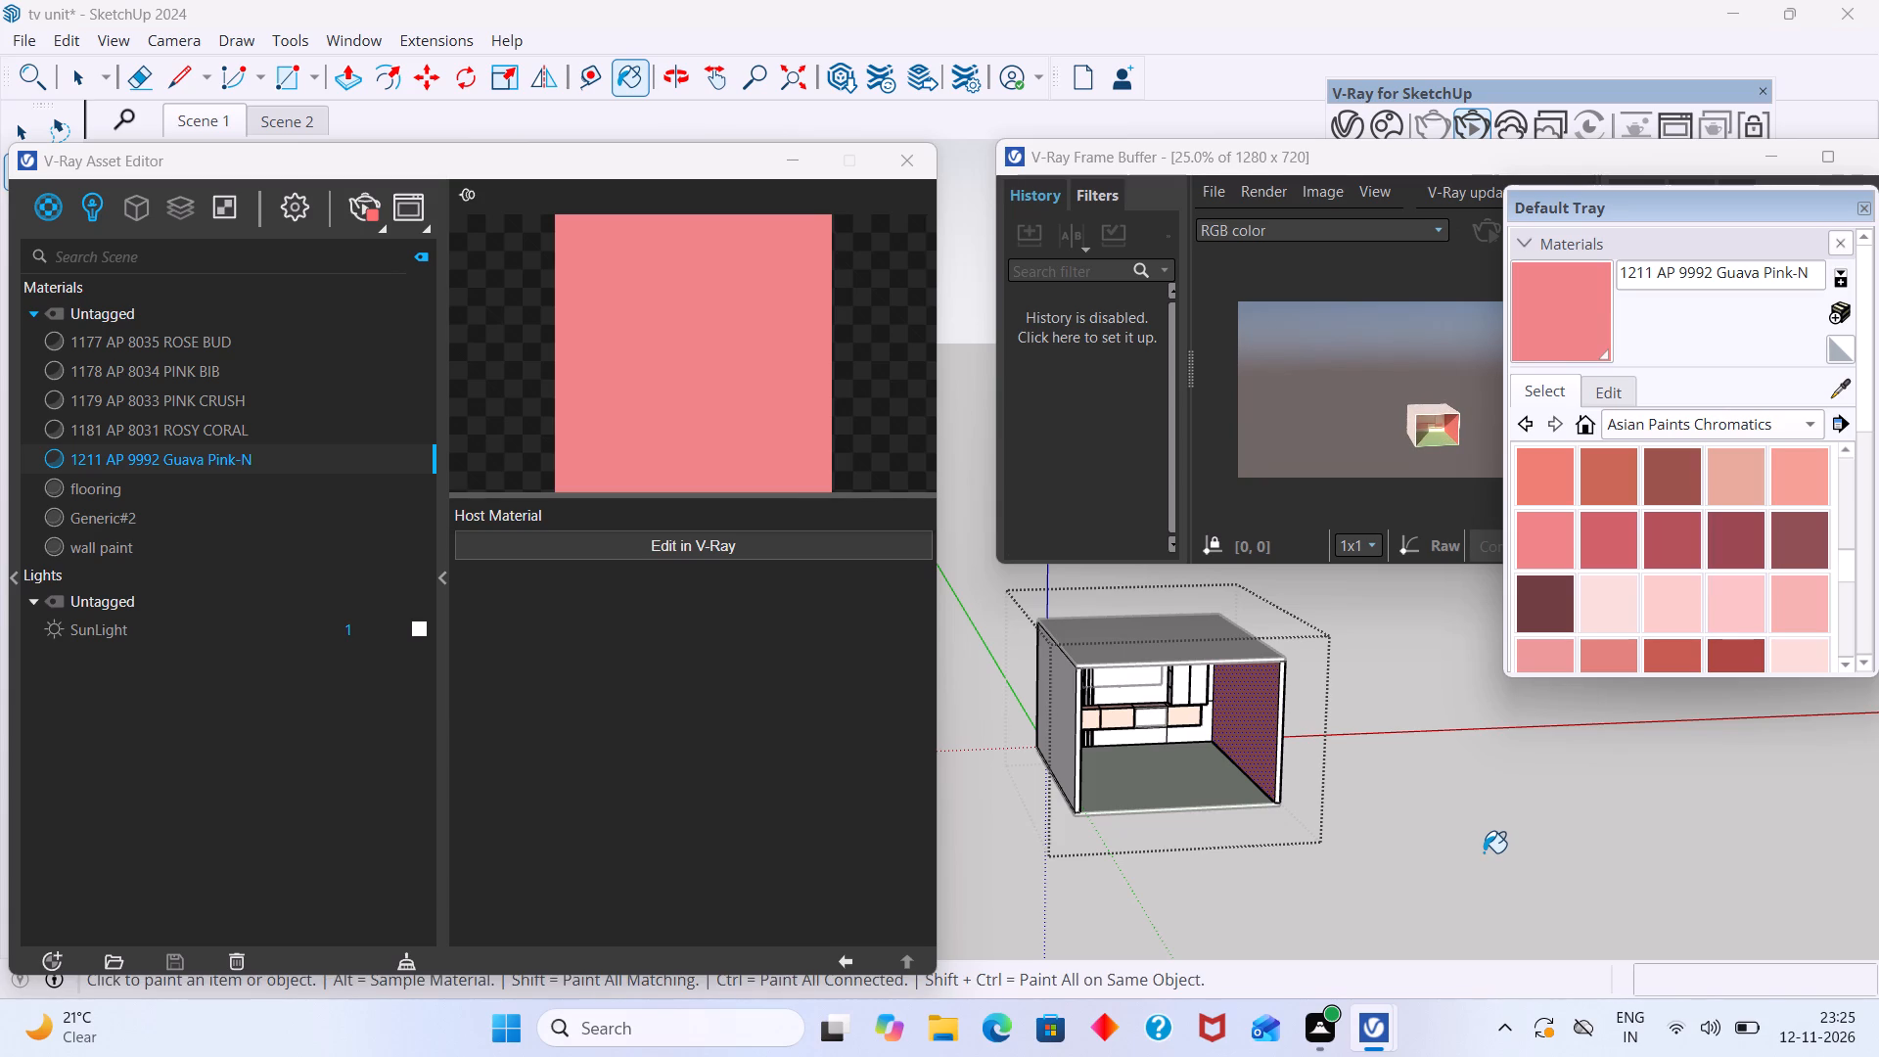
{"action": "key", "text": "space"}
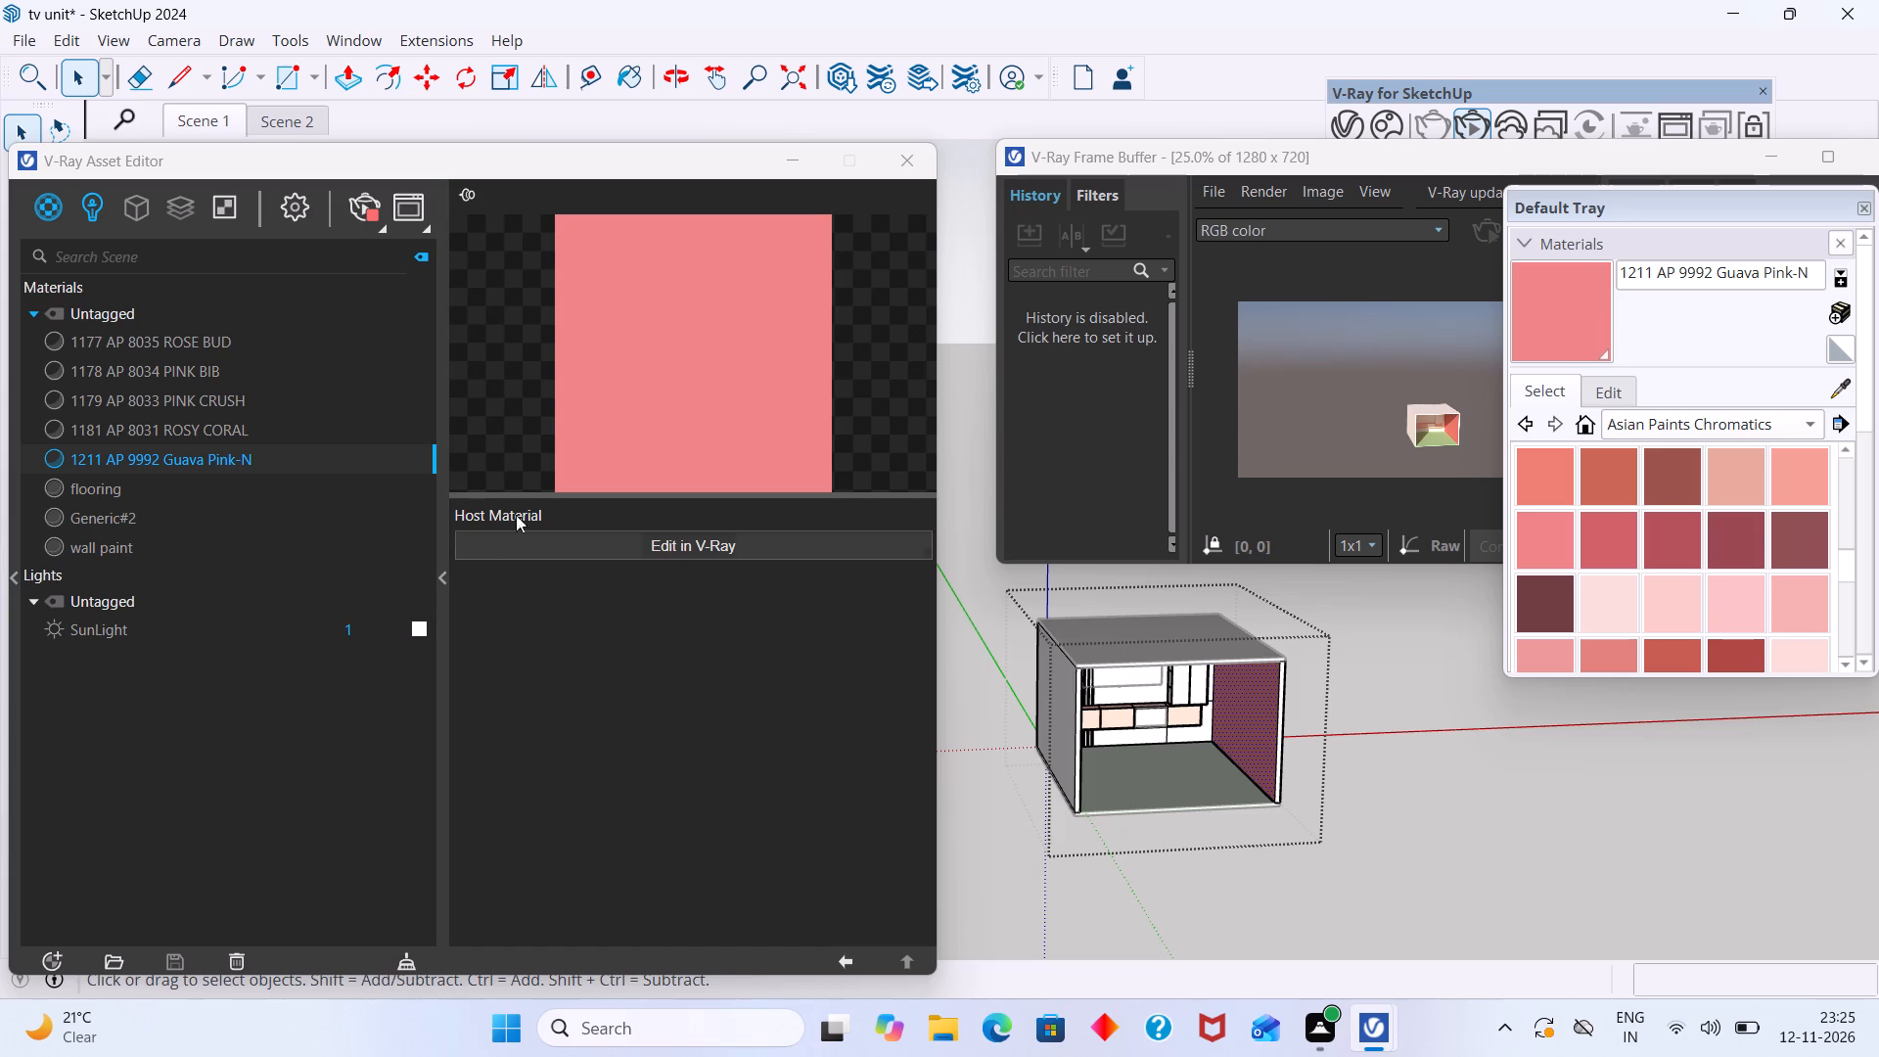
{"action": "scroll", "coordinate": [615, 419], "scroll_direction": "down", "scroll_amount": 2}
{"action": "left_click", "coordinate": [439, 574]}
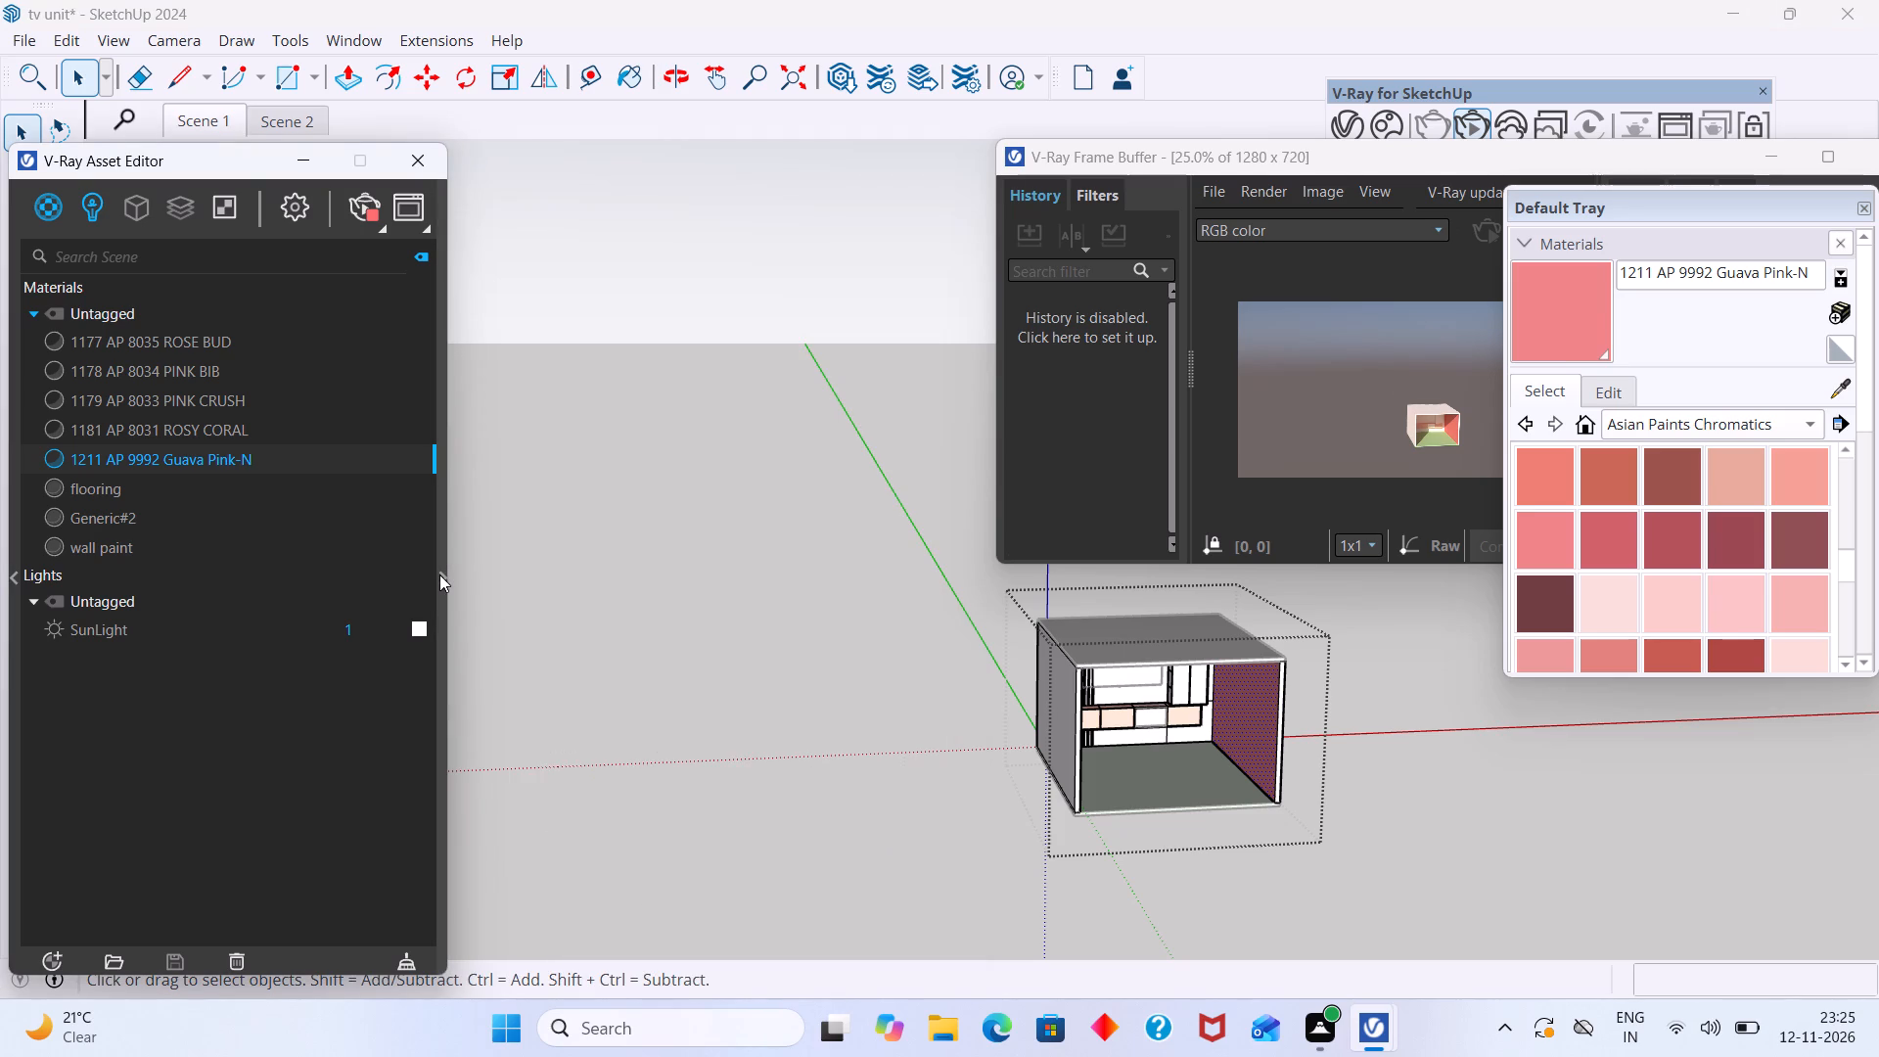
{"action": "left_click", "coordinate": [439, 574]}
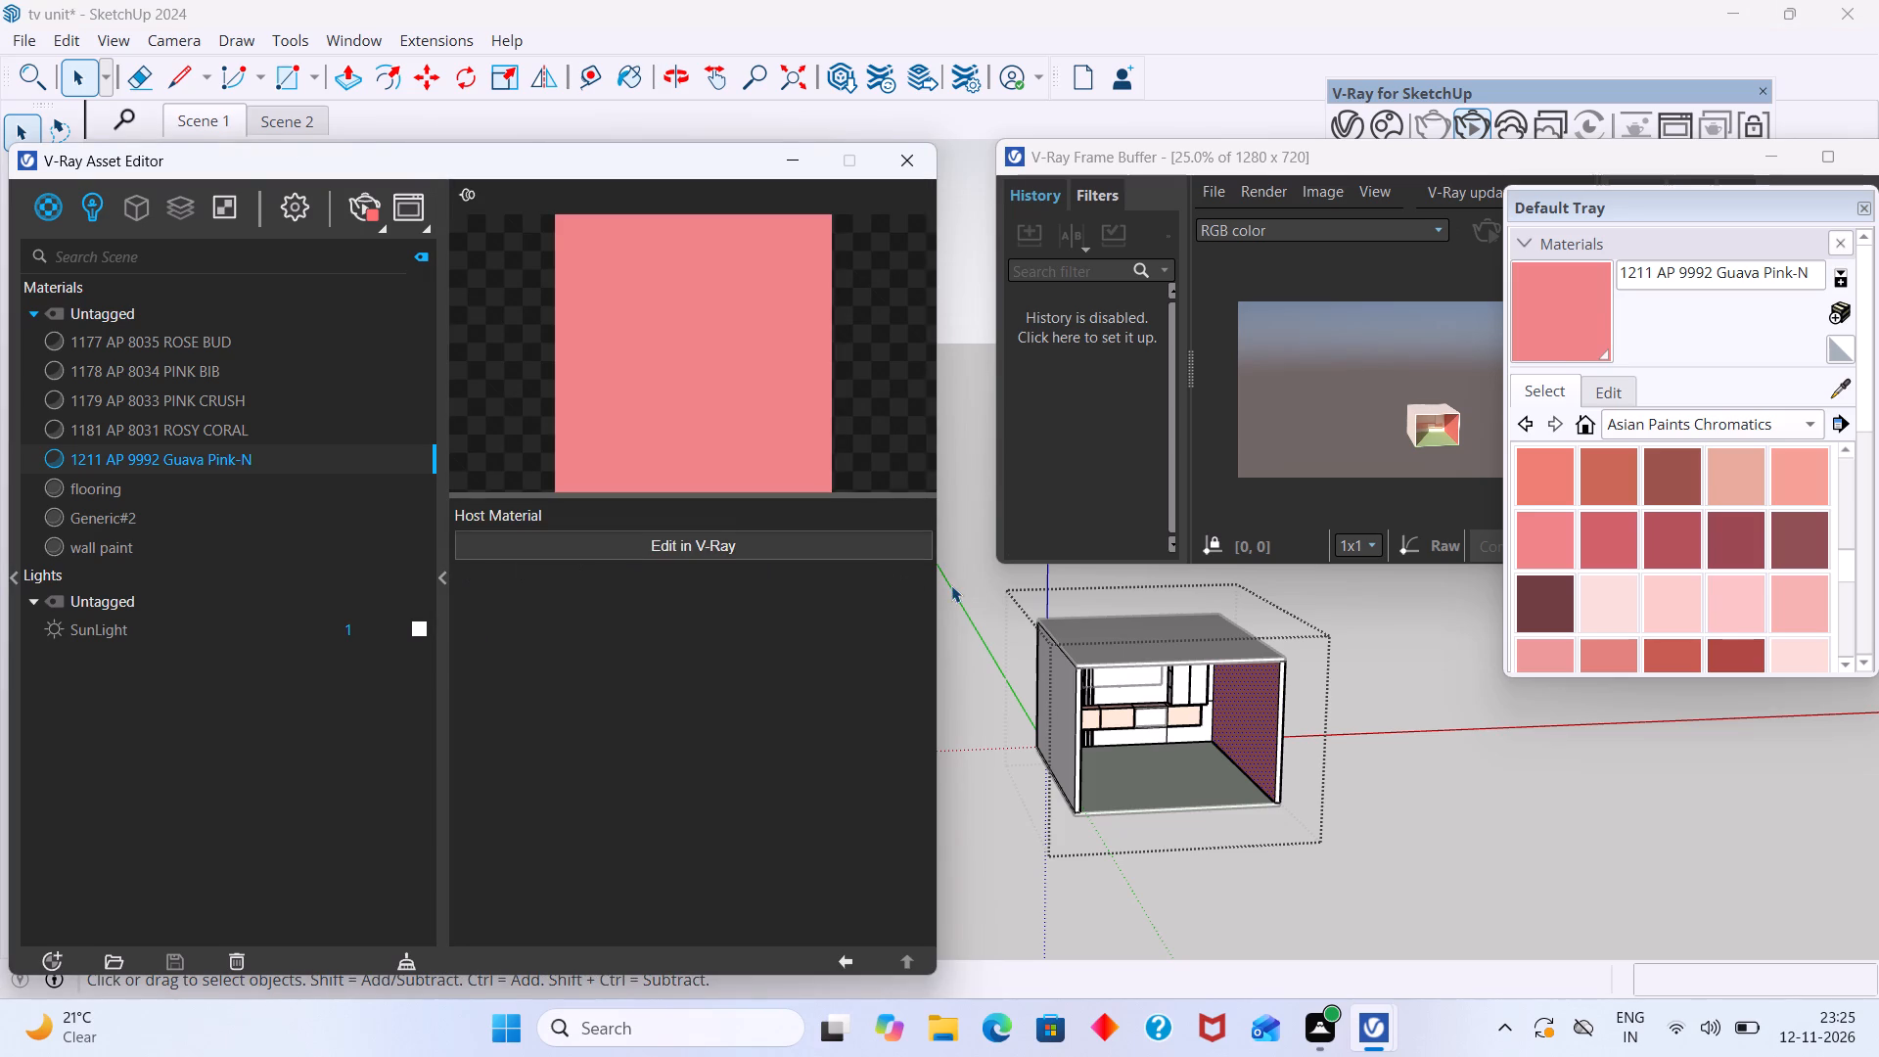
{"action": "left_click", "coordinate": [698, 545]}
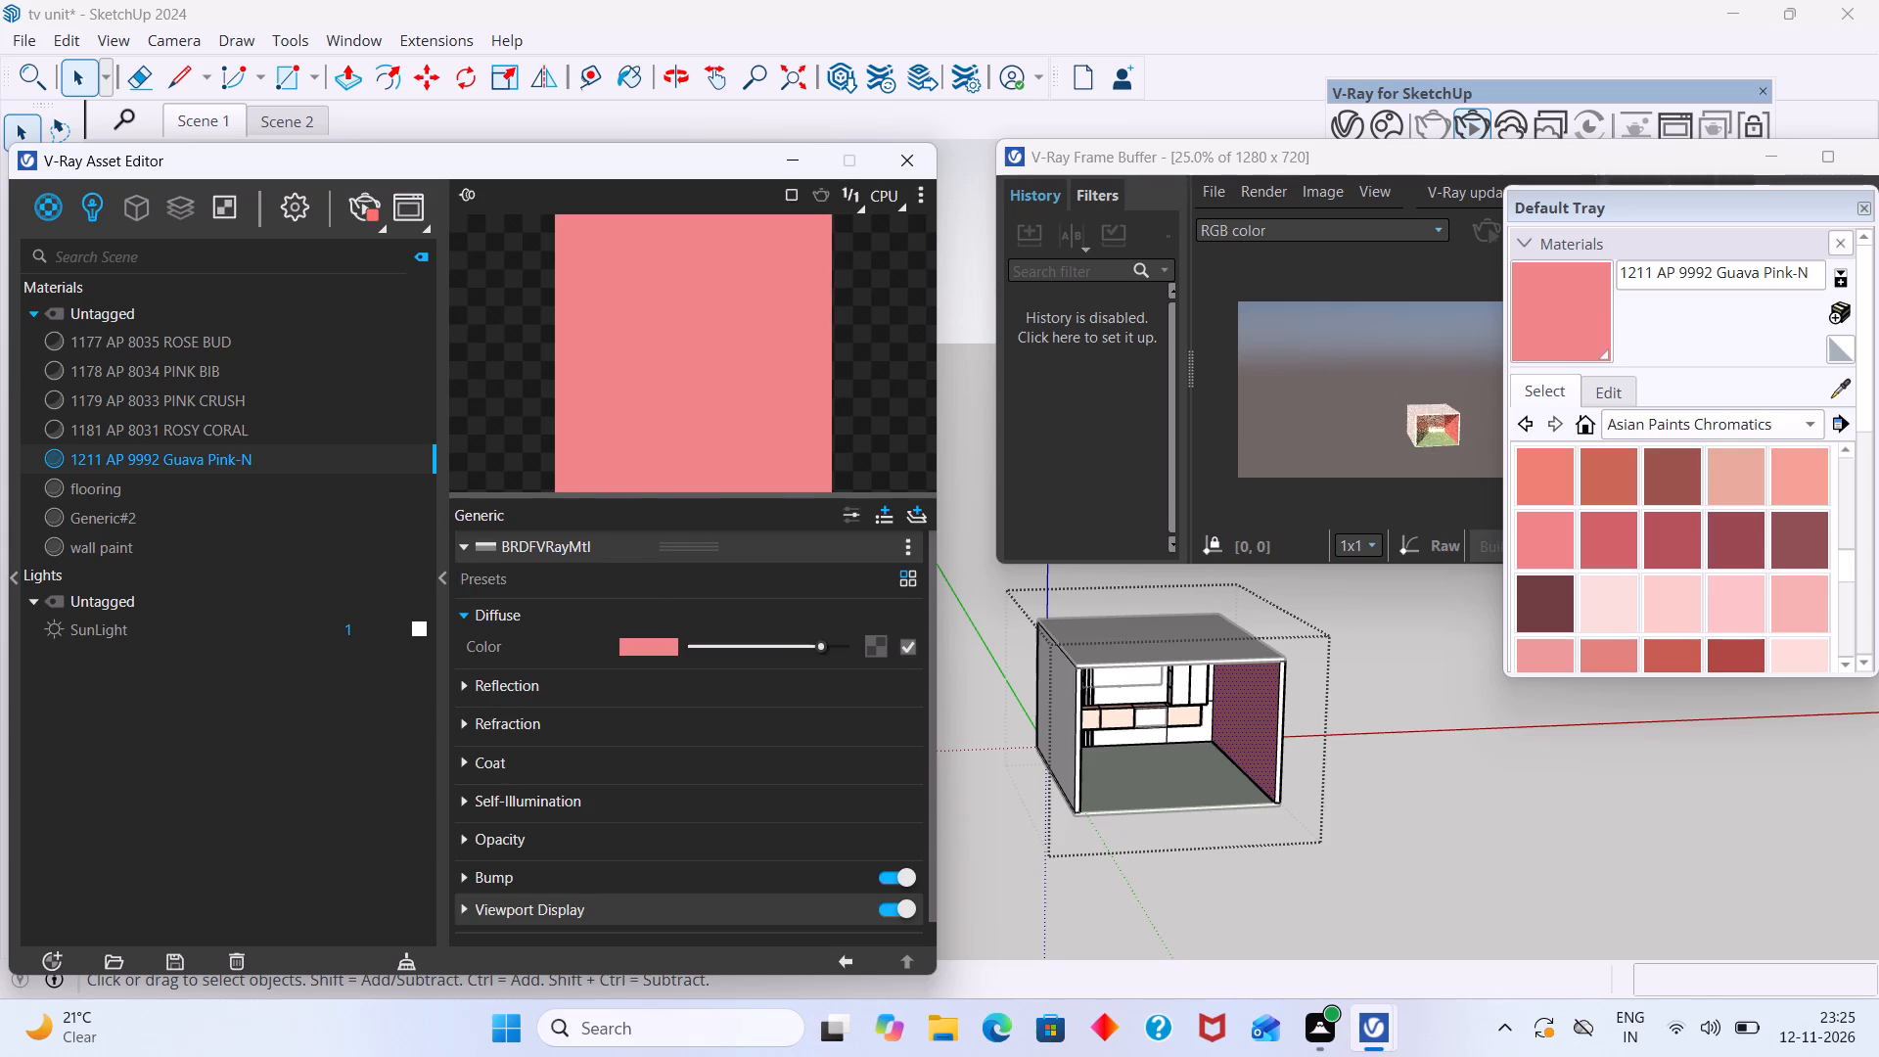
{"action": "left_click", "coordinate": [481, 621]}
{"action": "left_click", "coordinate": [507, 613]}
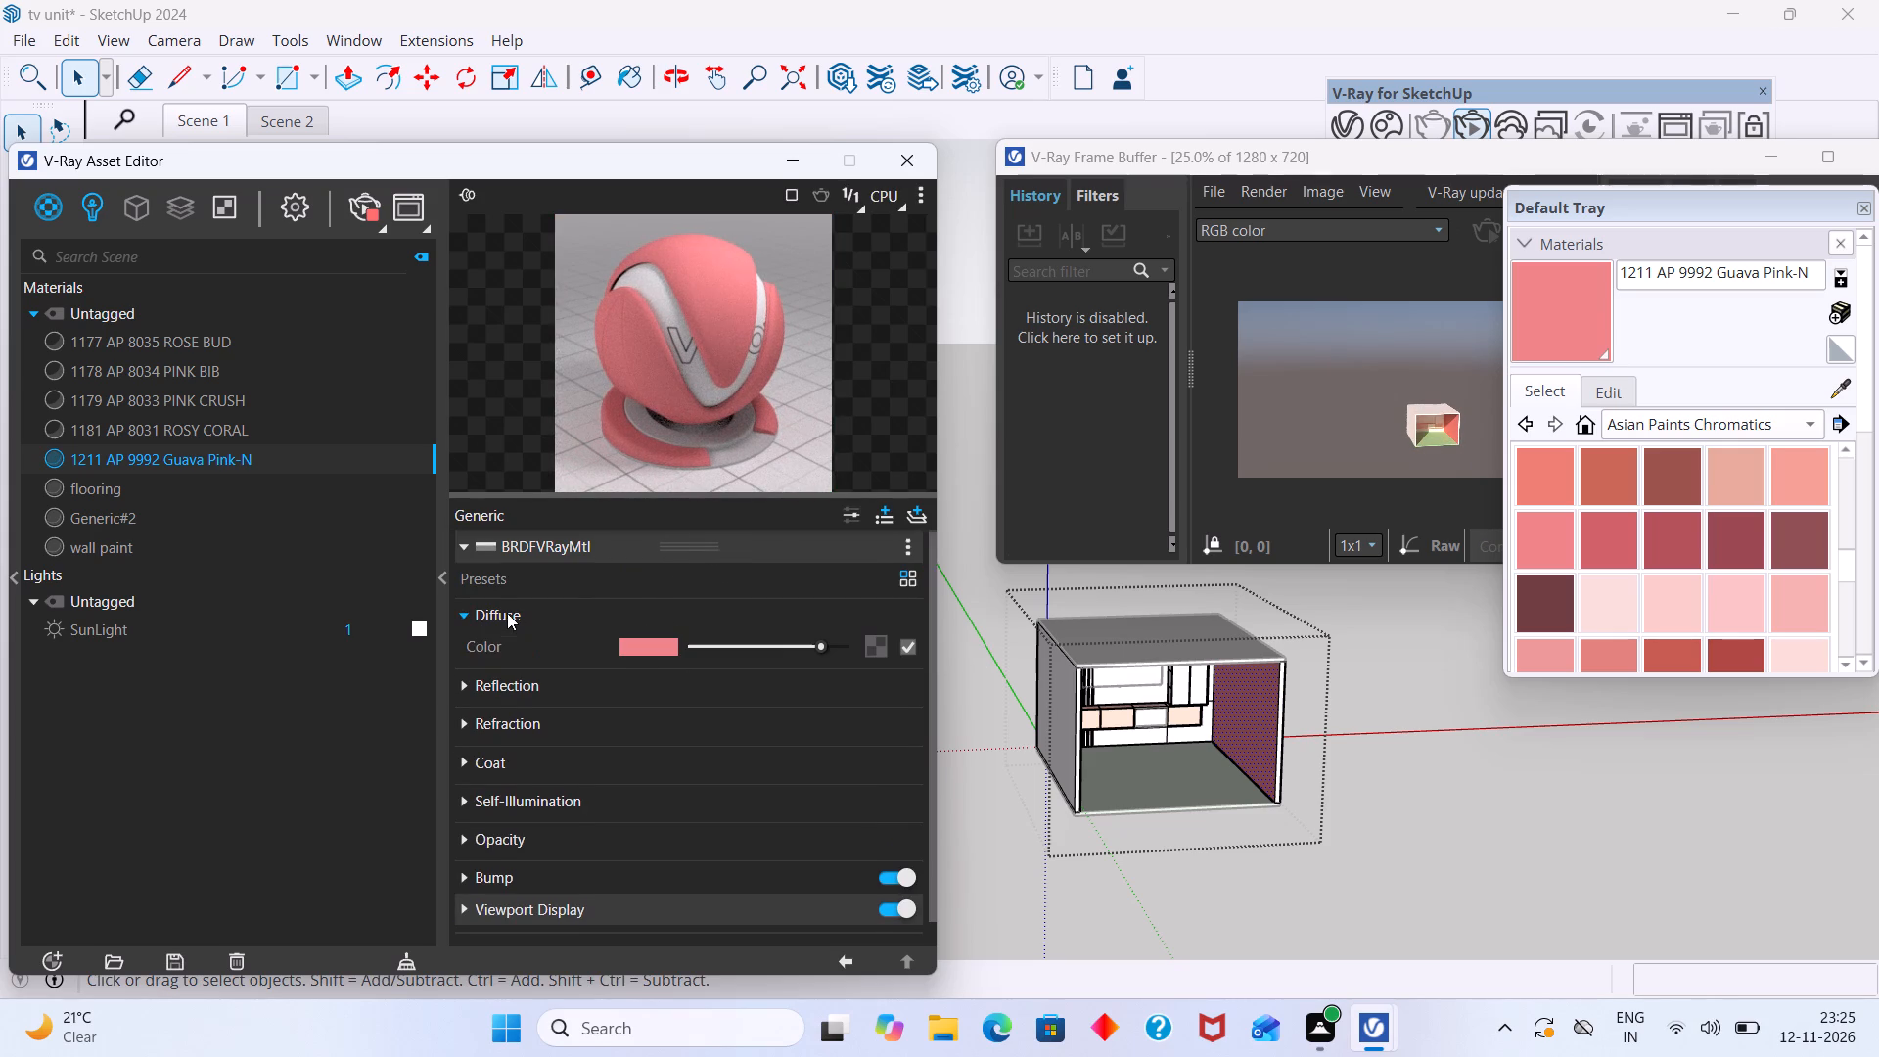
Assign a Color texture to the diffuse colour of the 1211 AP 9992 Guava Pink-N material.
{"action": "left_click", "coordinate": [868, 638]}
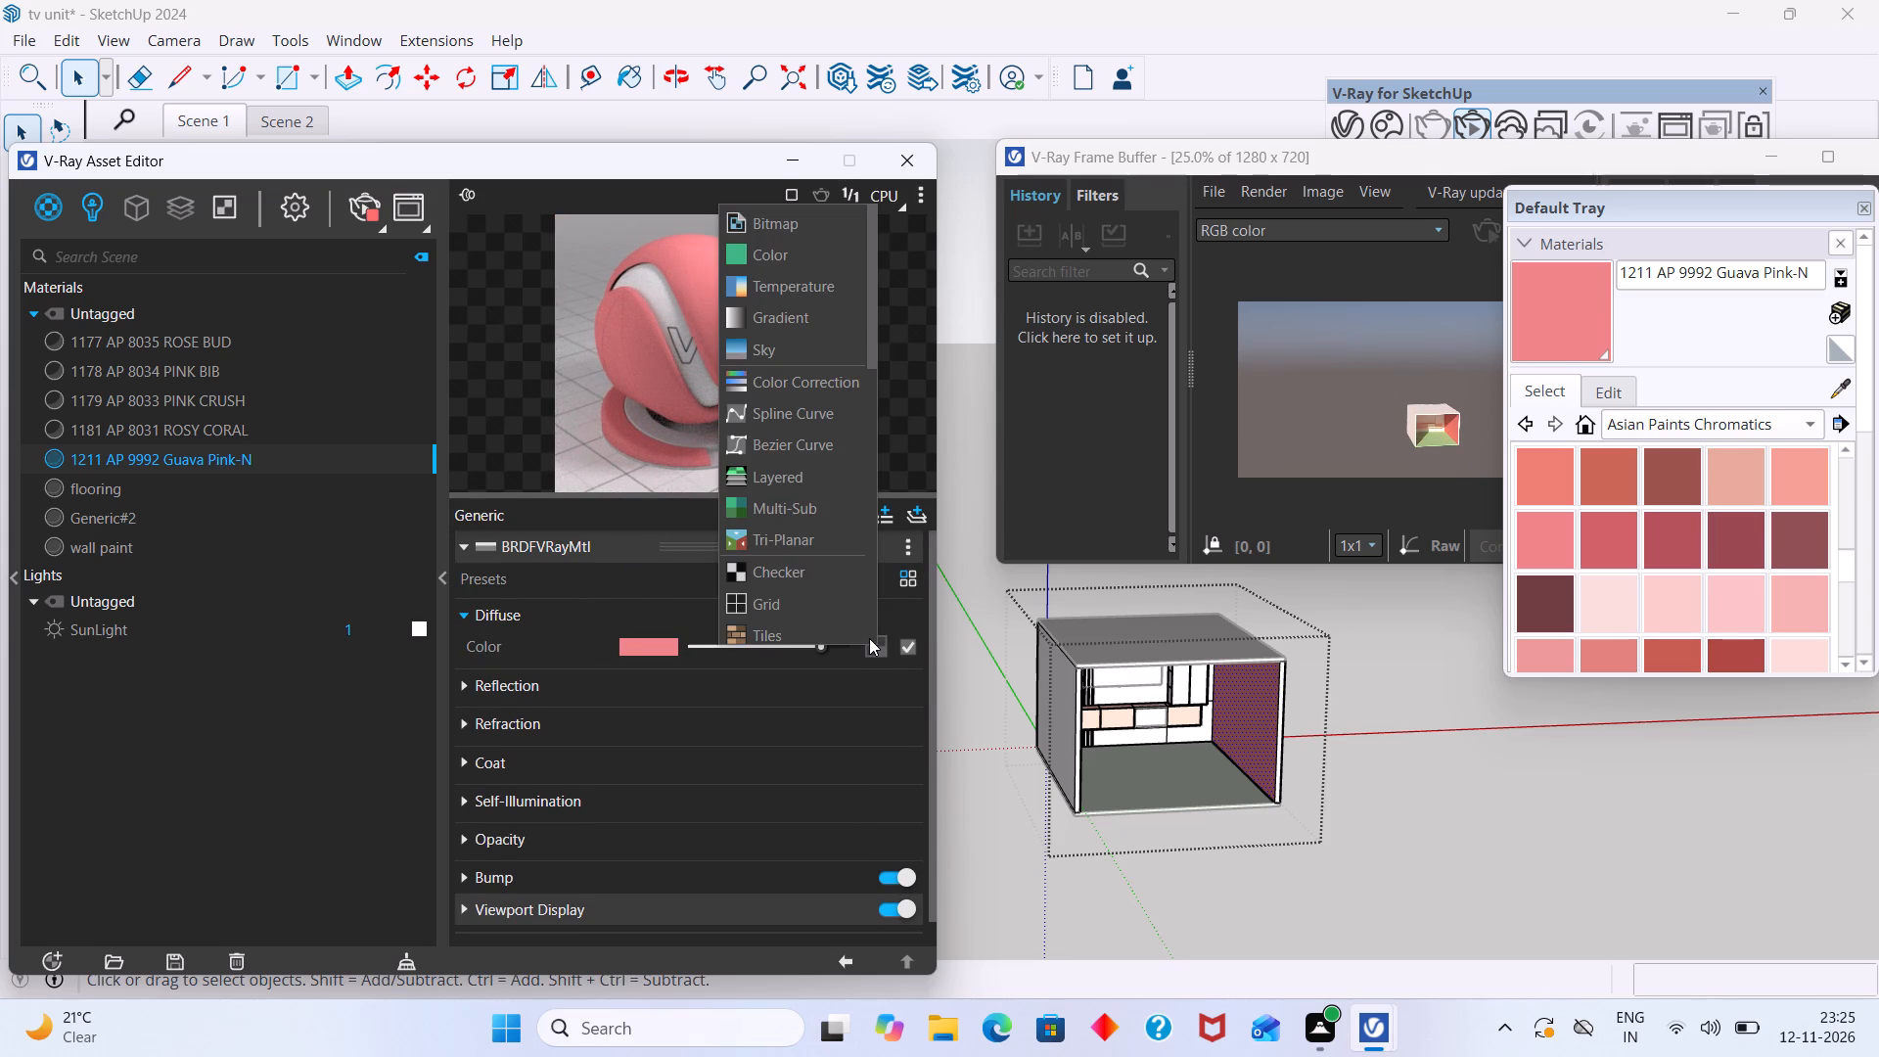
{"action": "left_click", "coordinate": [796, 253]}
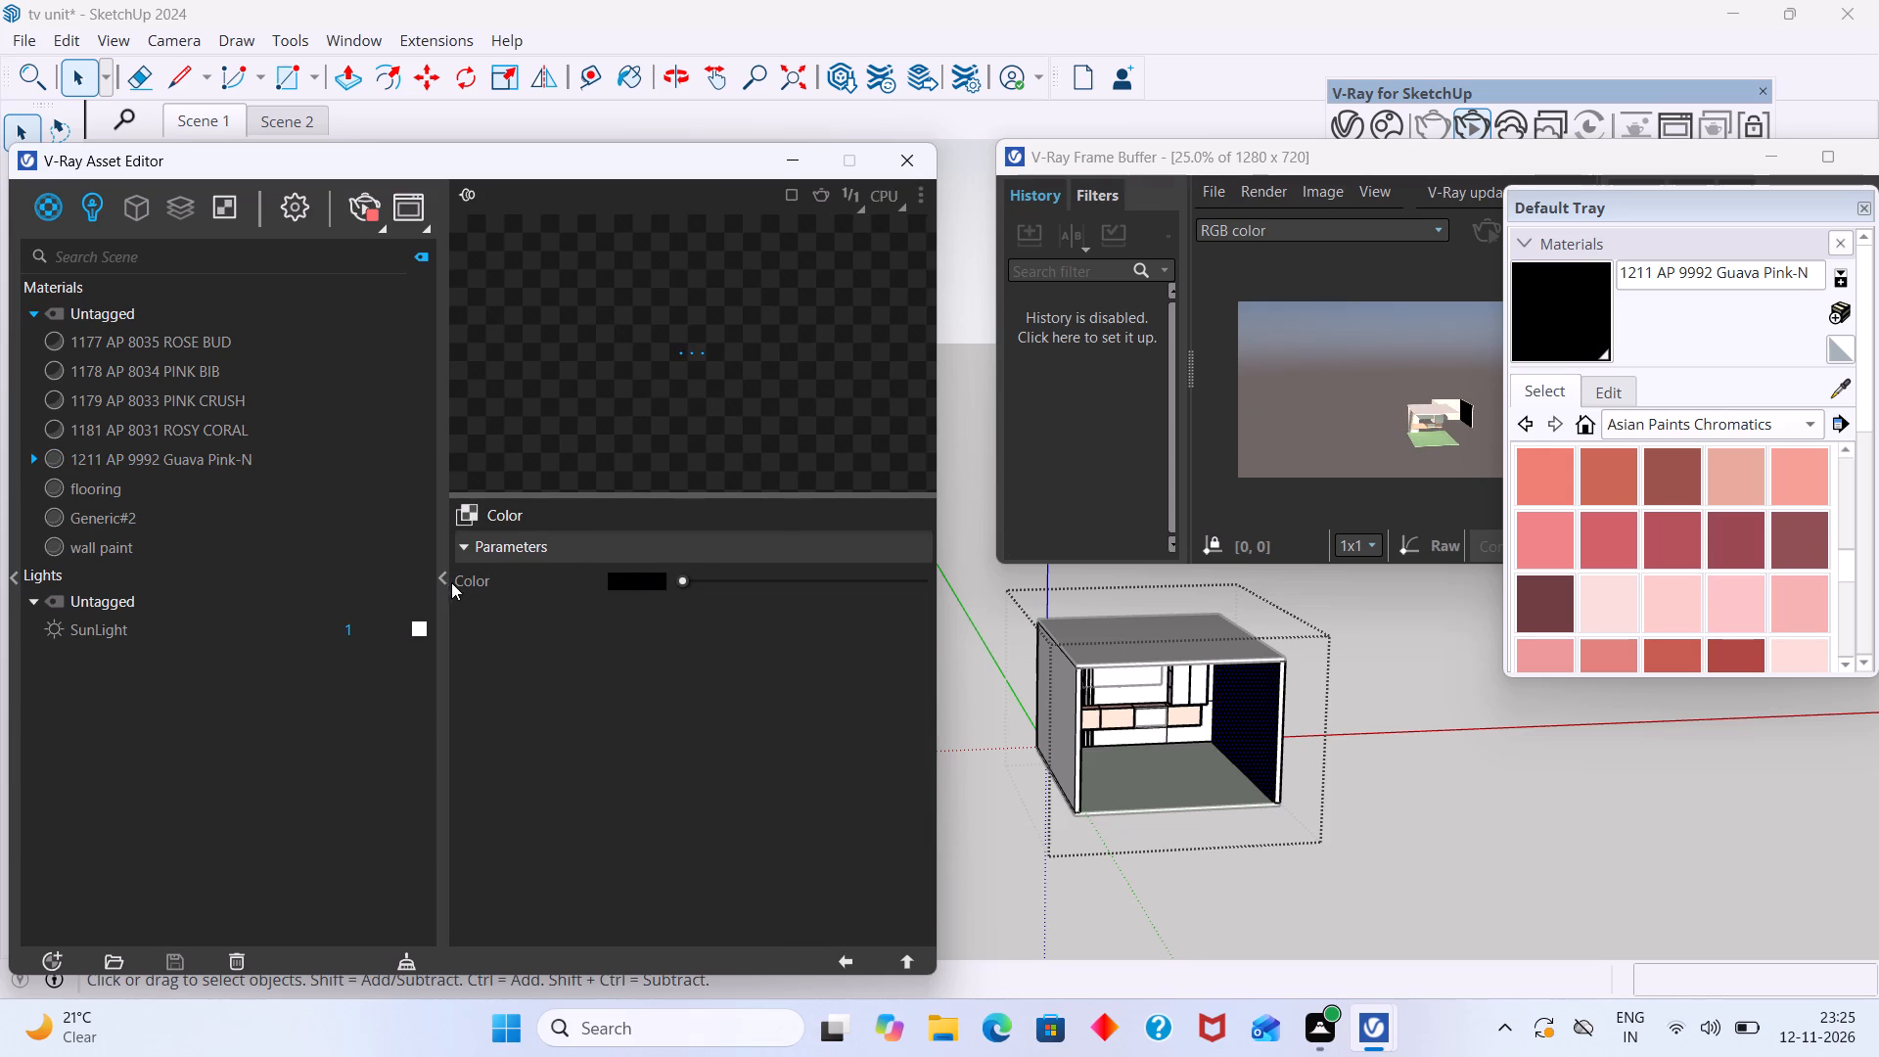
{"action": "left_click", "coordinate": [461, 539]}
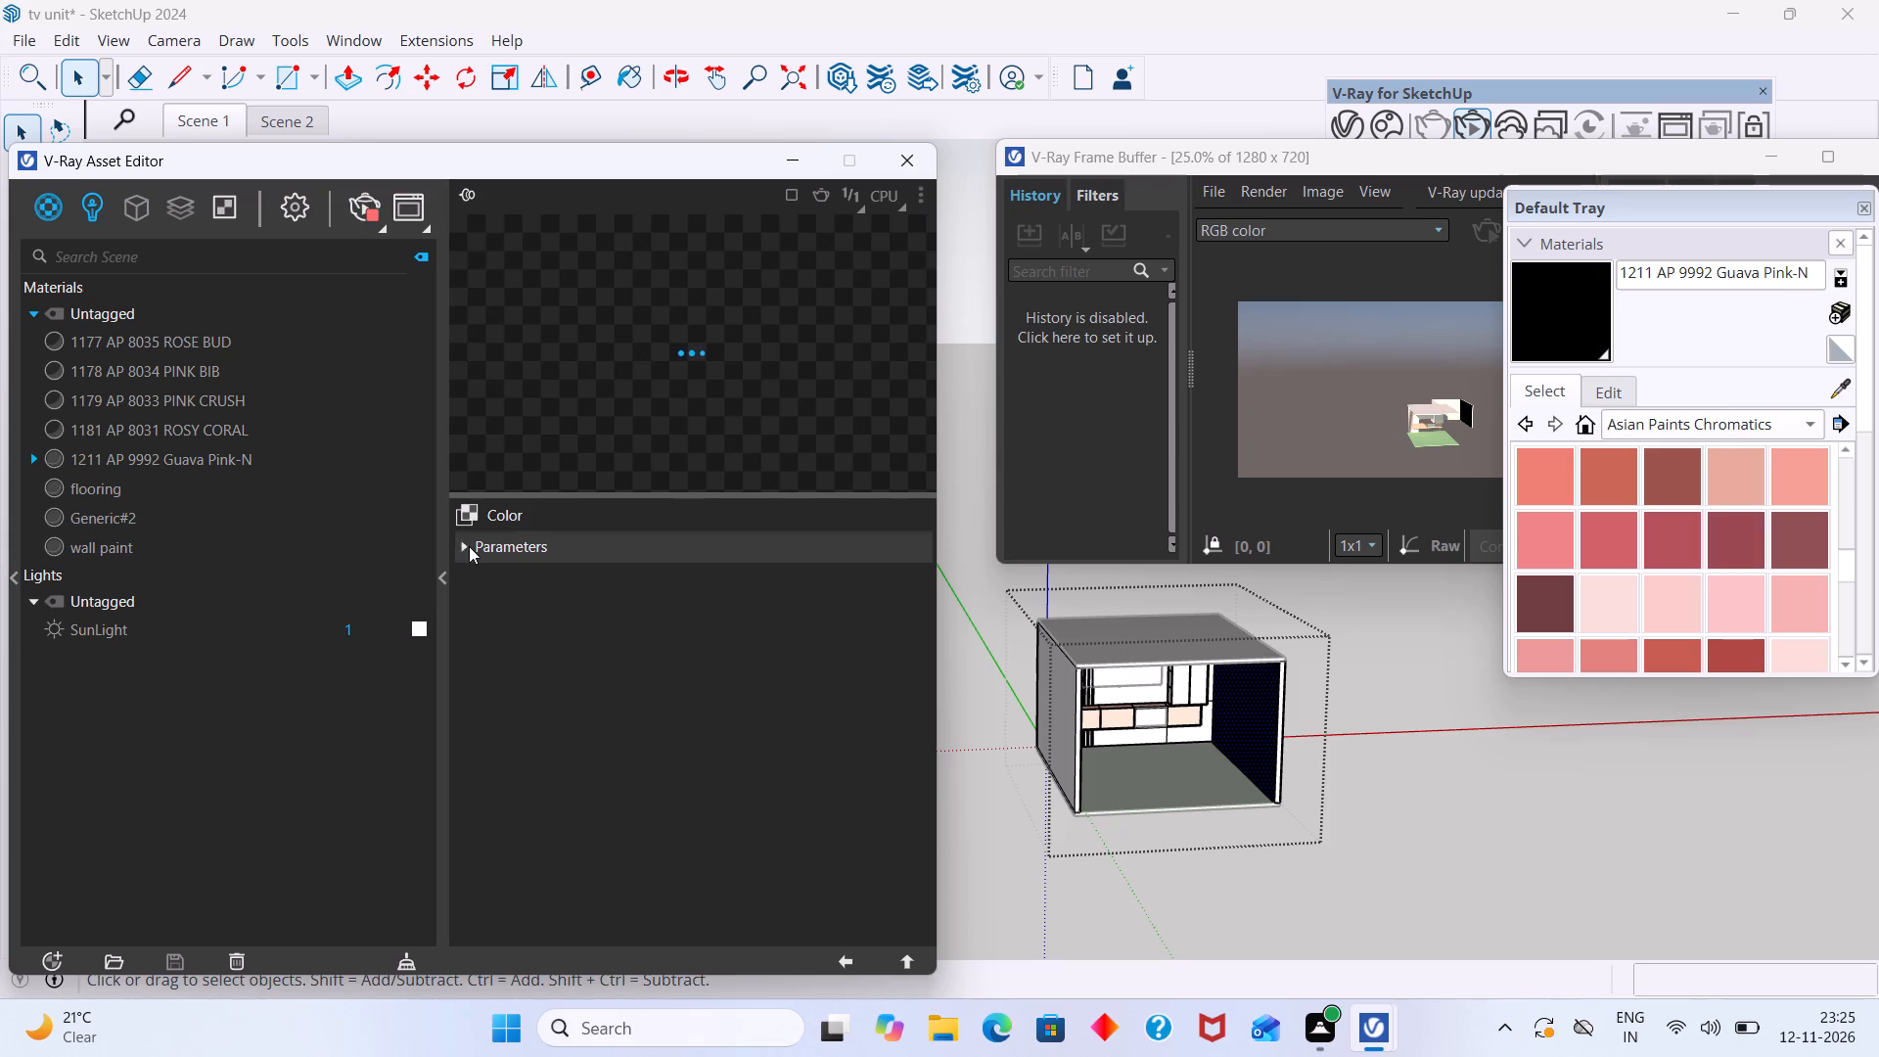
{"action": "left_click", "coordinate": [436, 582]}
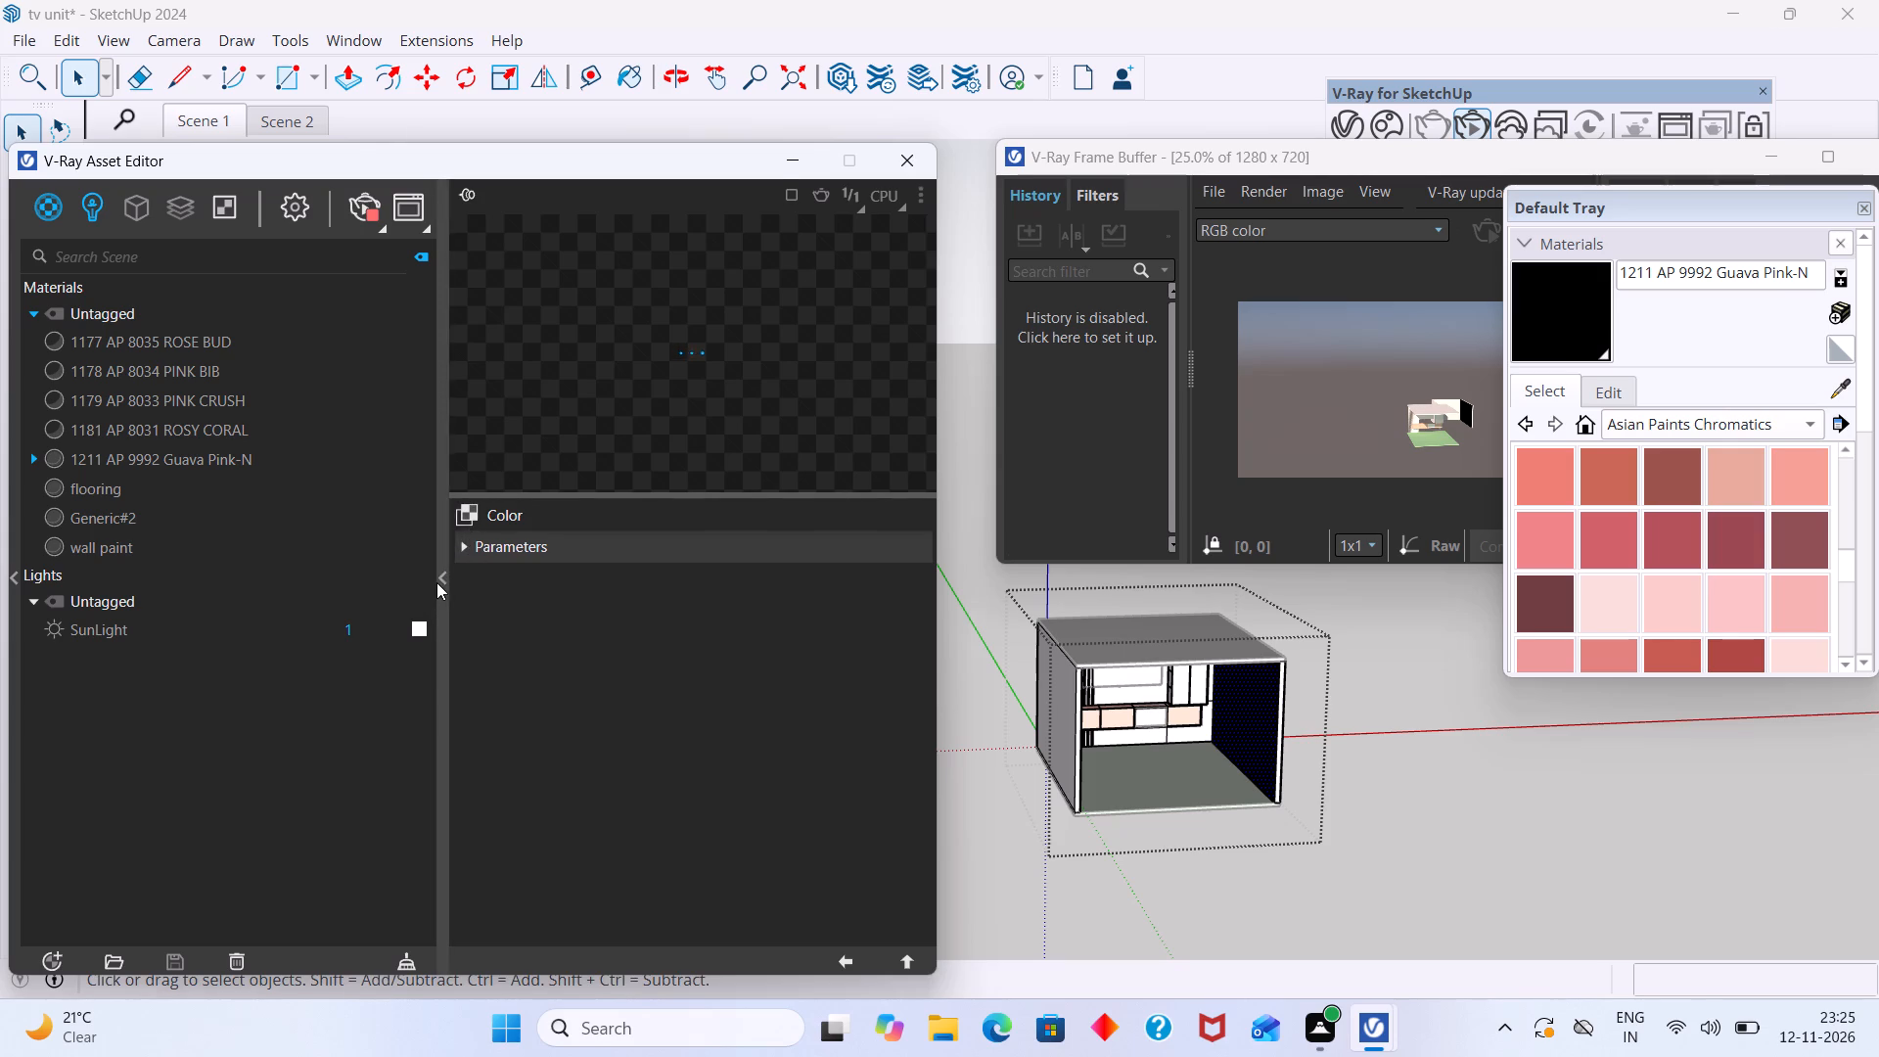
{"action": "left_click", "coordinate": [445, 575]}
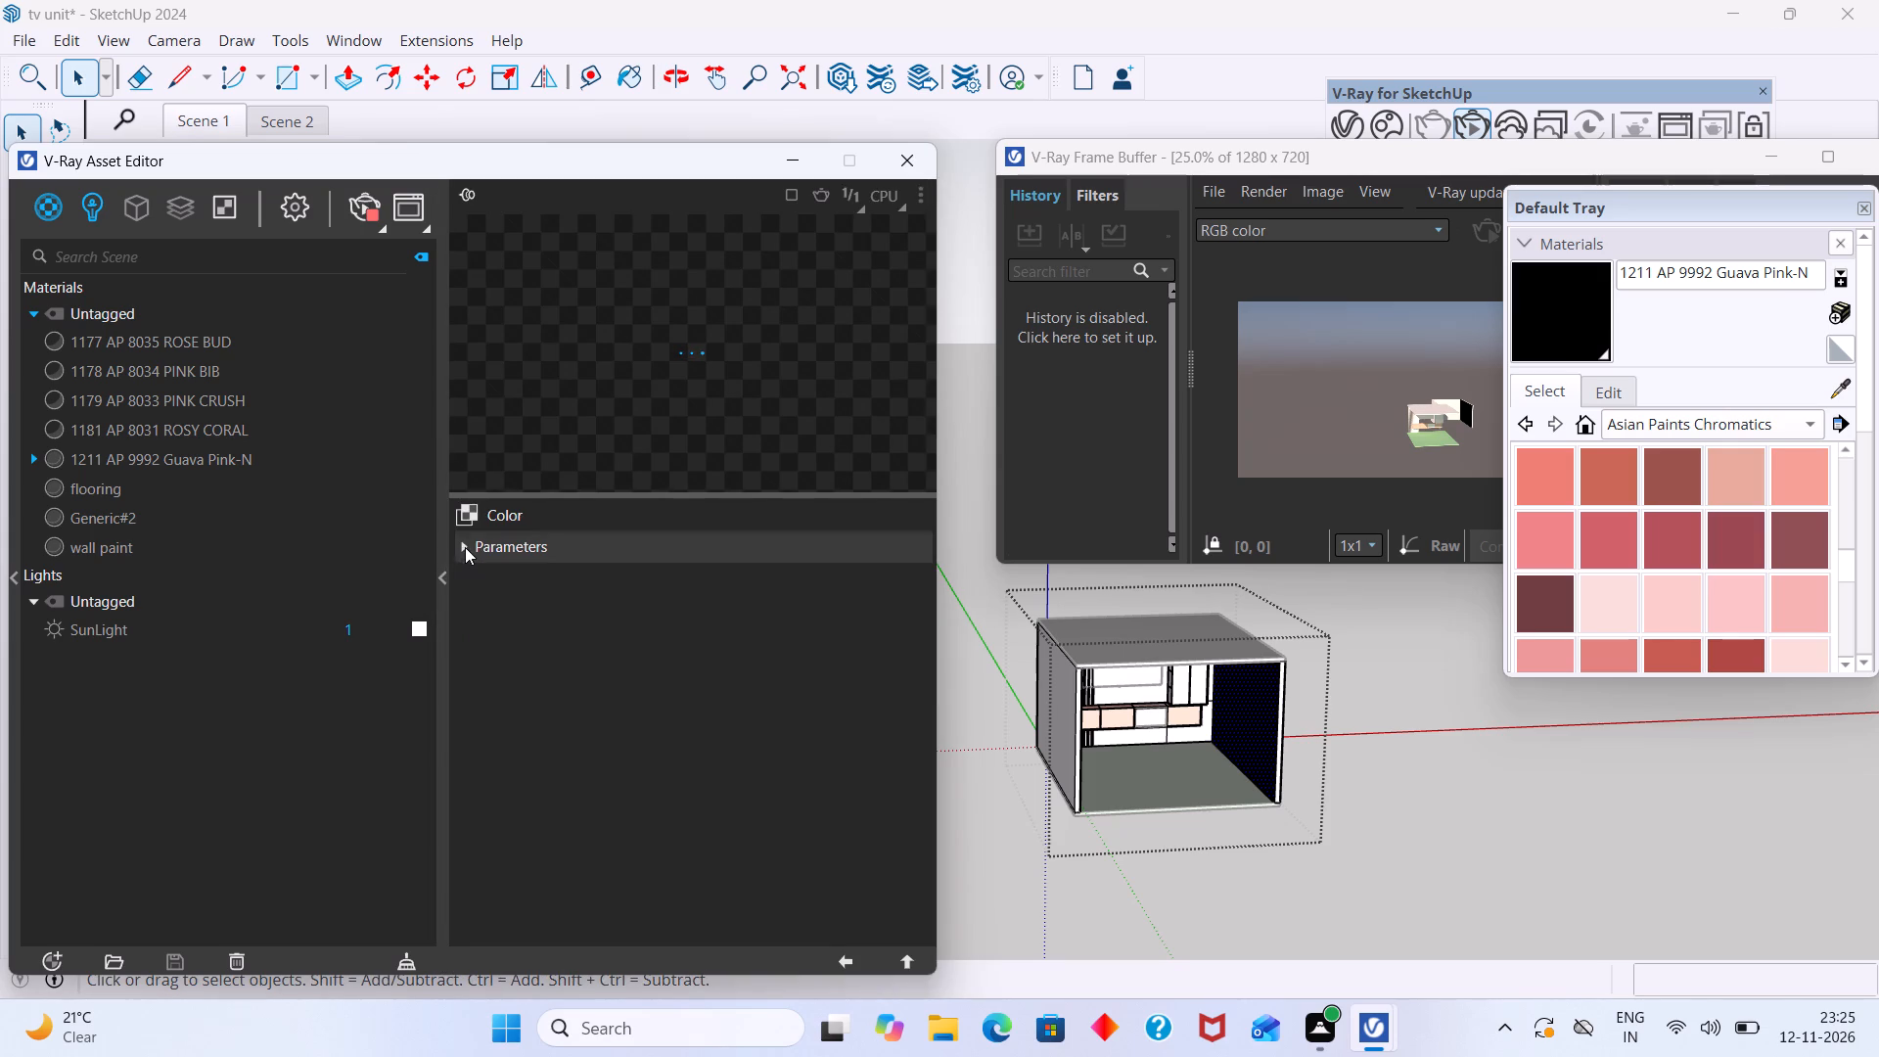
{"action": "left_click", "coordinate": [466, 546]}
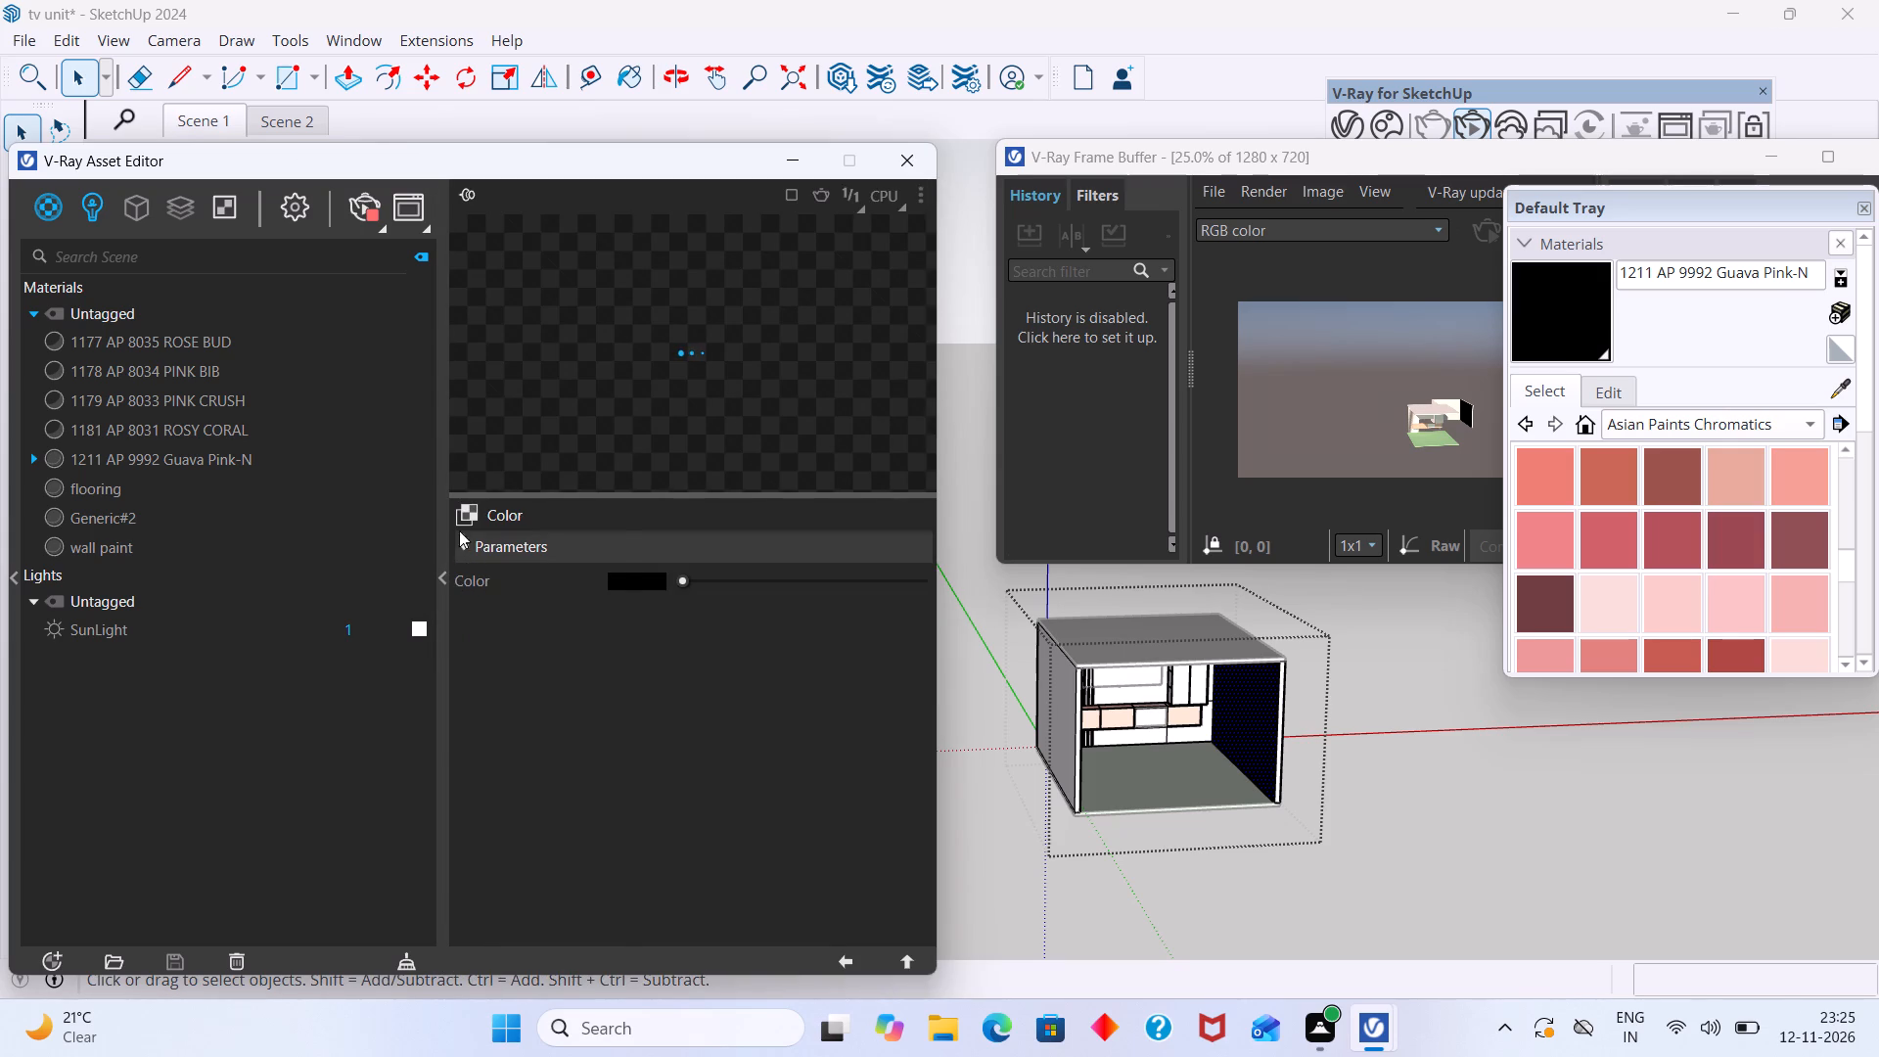
Replace the diffuse Color texture with a Bitmap, browsing the Gallery but closing the file selection without choosing an image.
{"action": "left_click", "coordinate": [468, 515]}
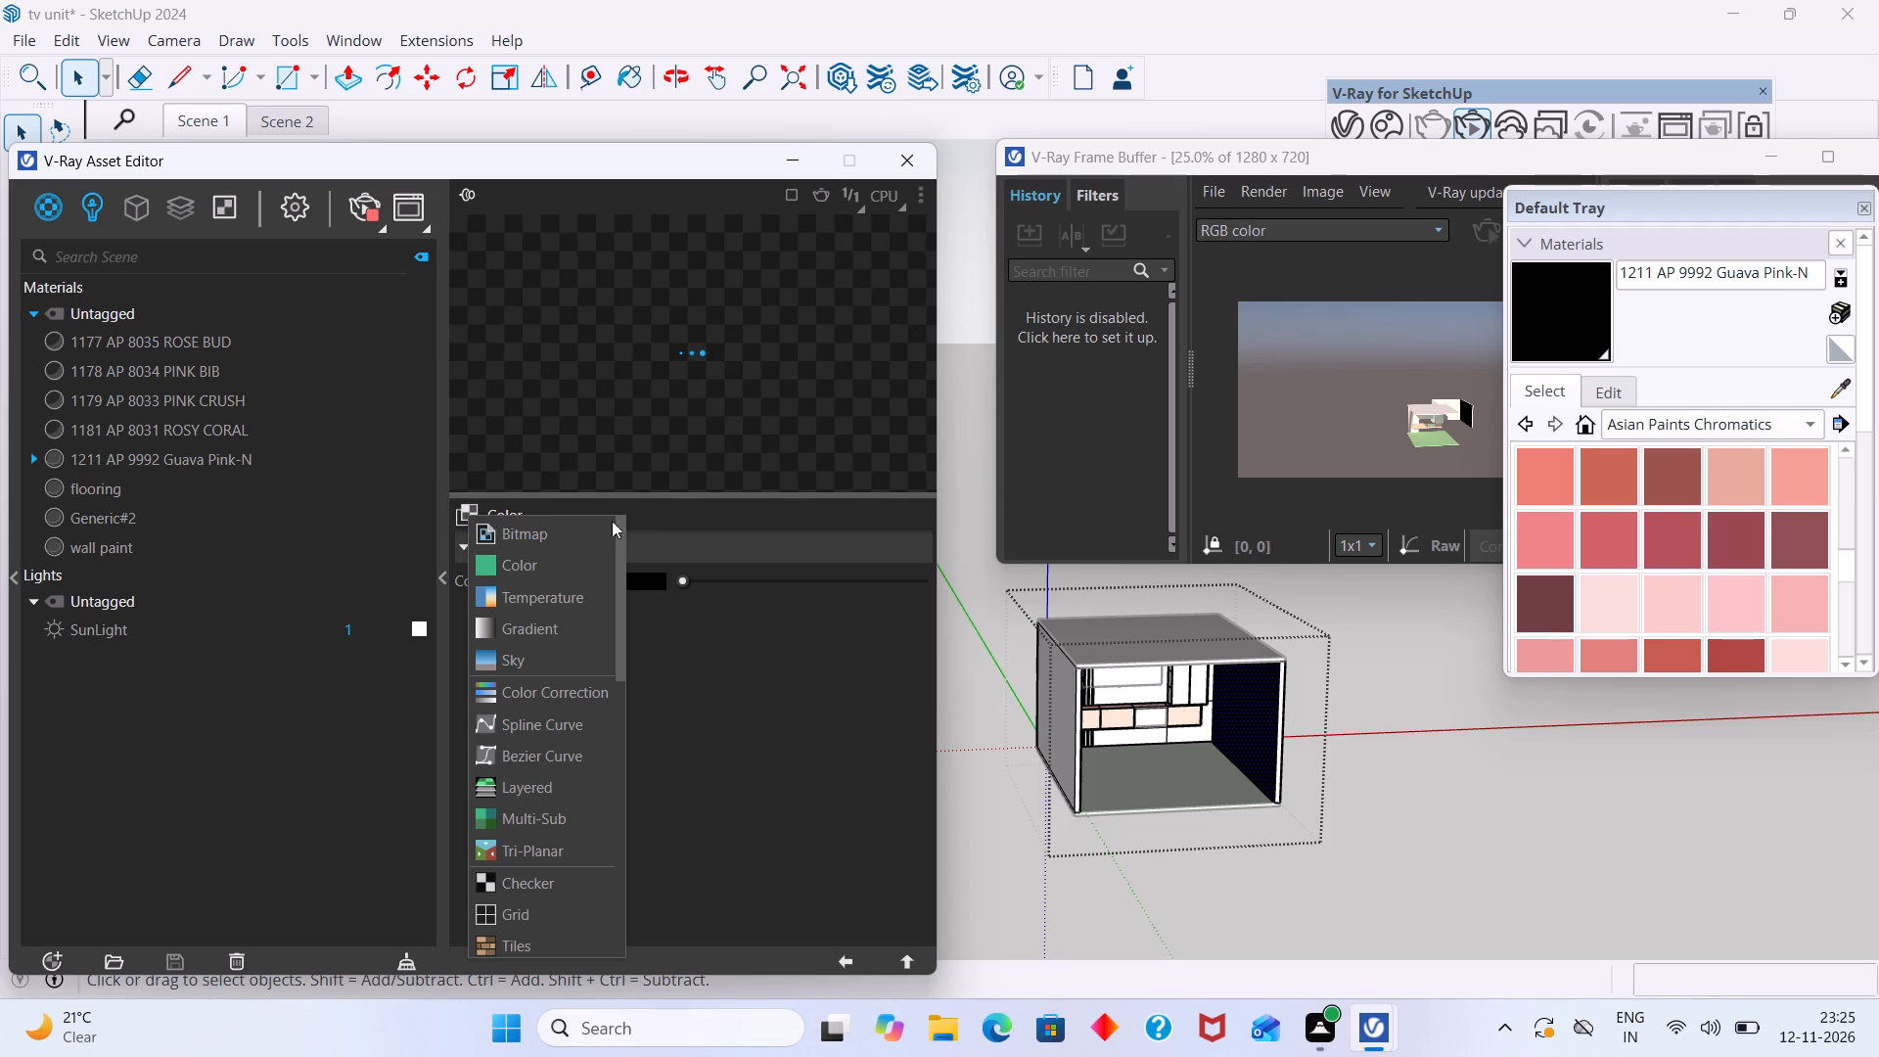
{"action": "left_click", "coordinate": [528, 541]}
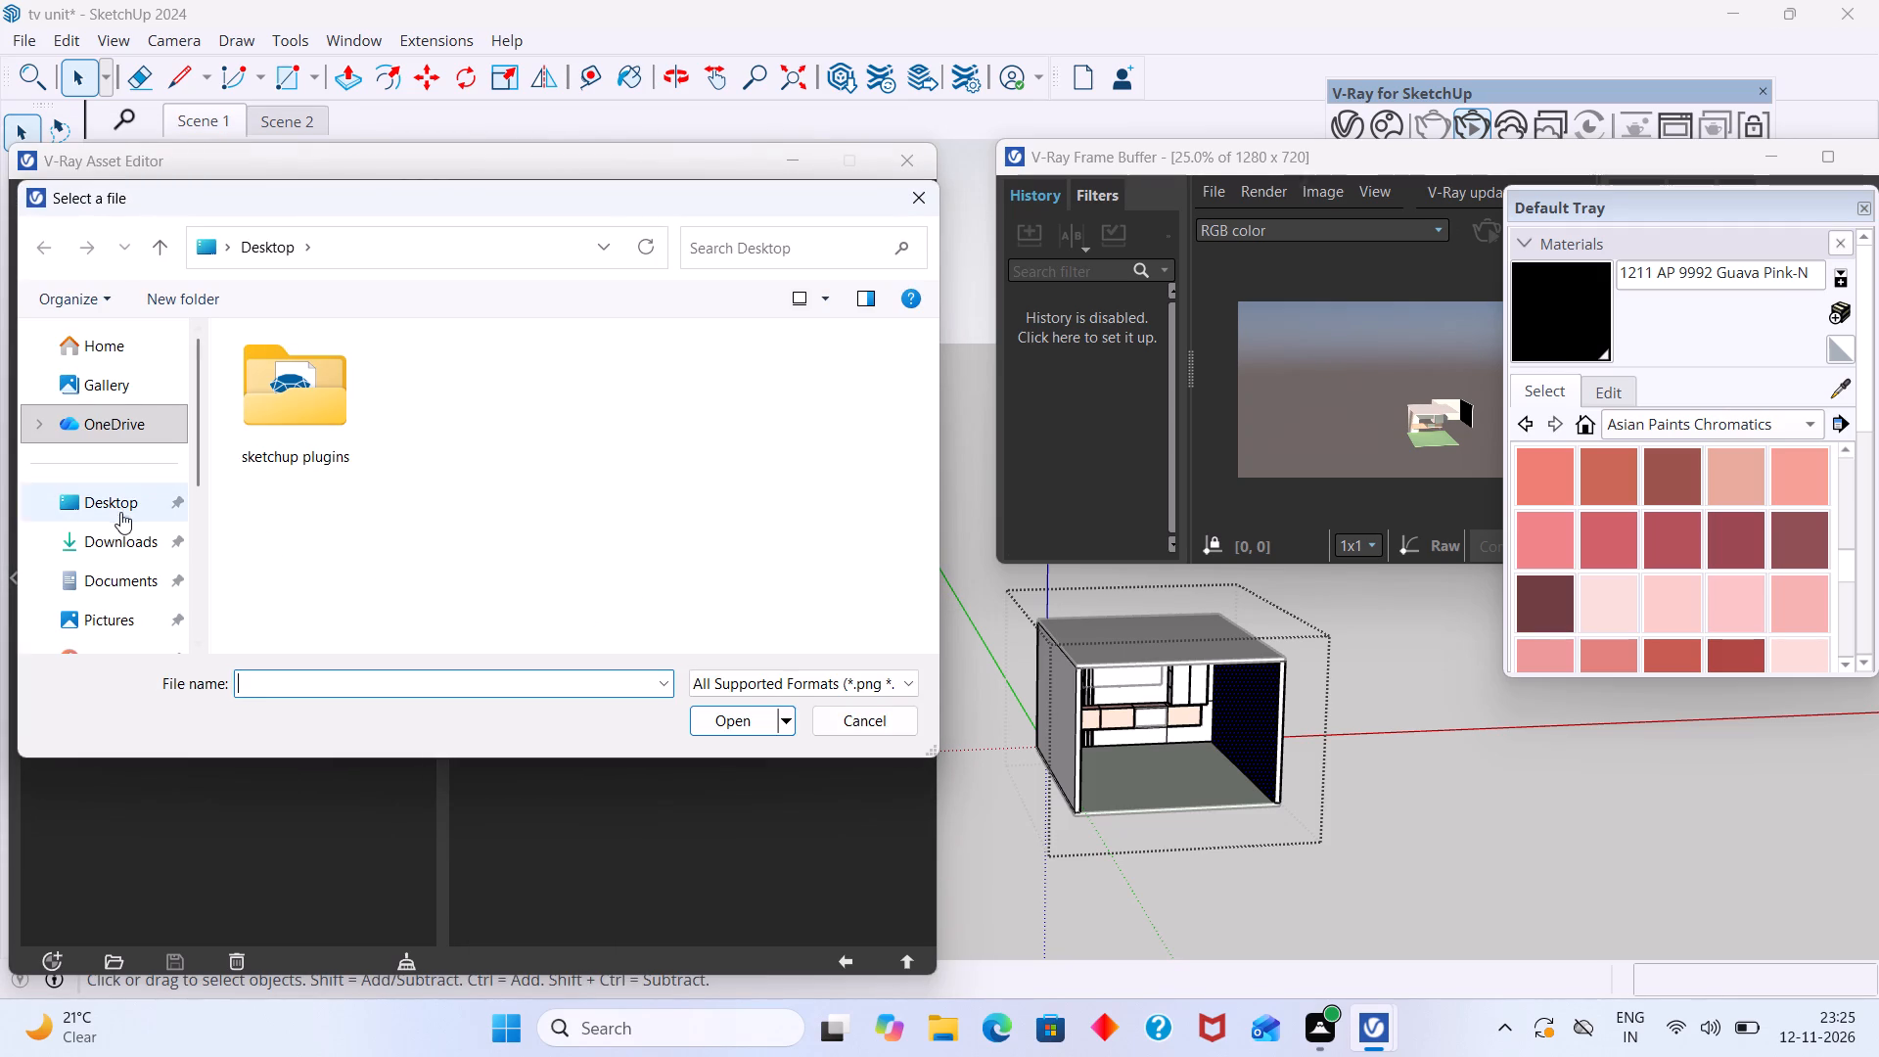
{"action": "left_click", "coordinate": [126, 374]}
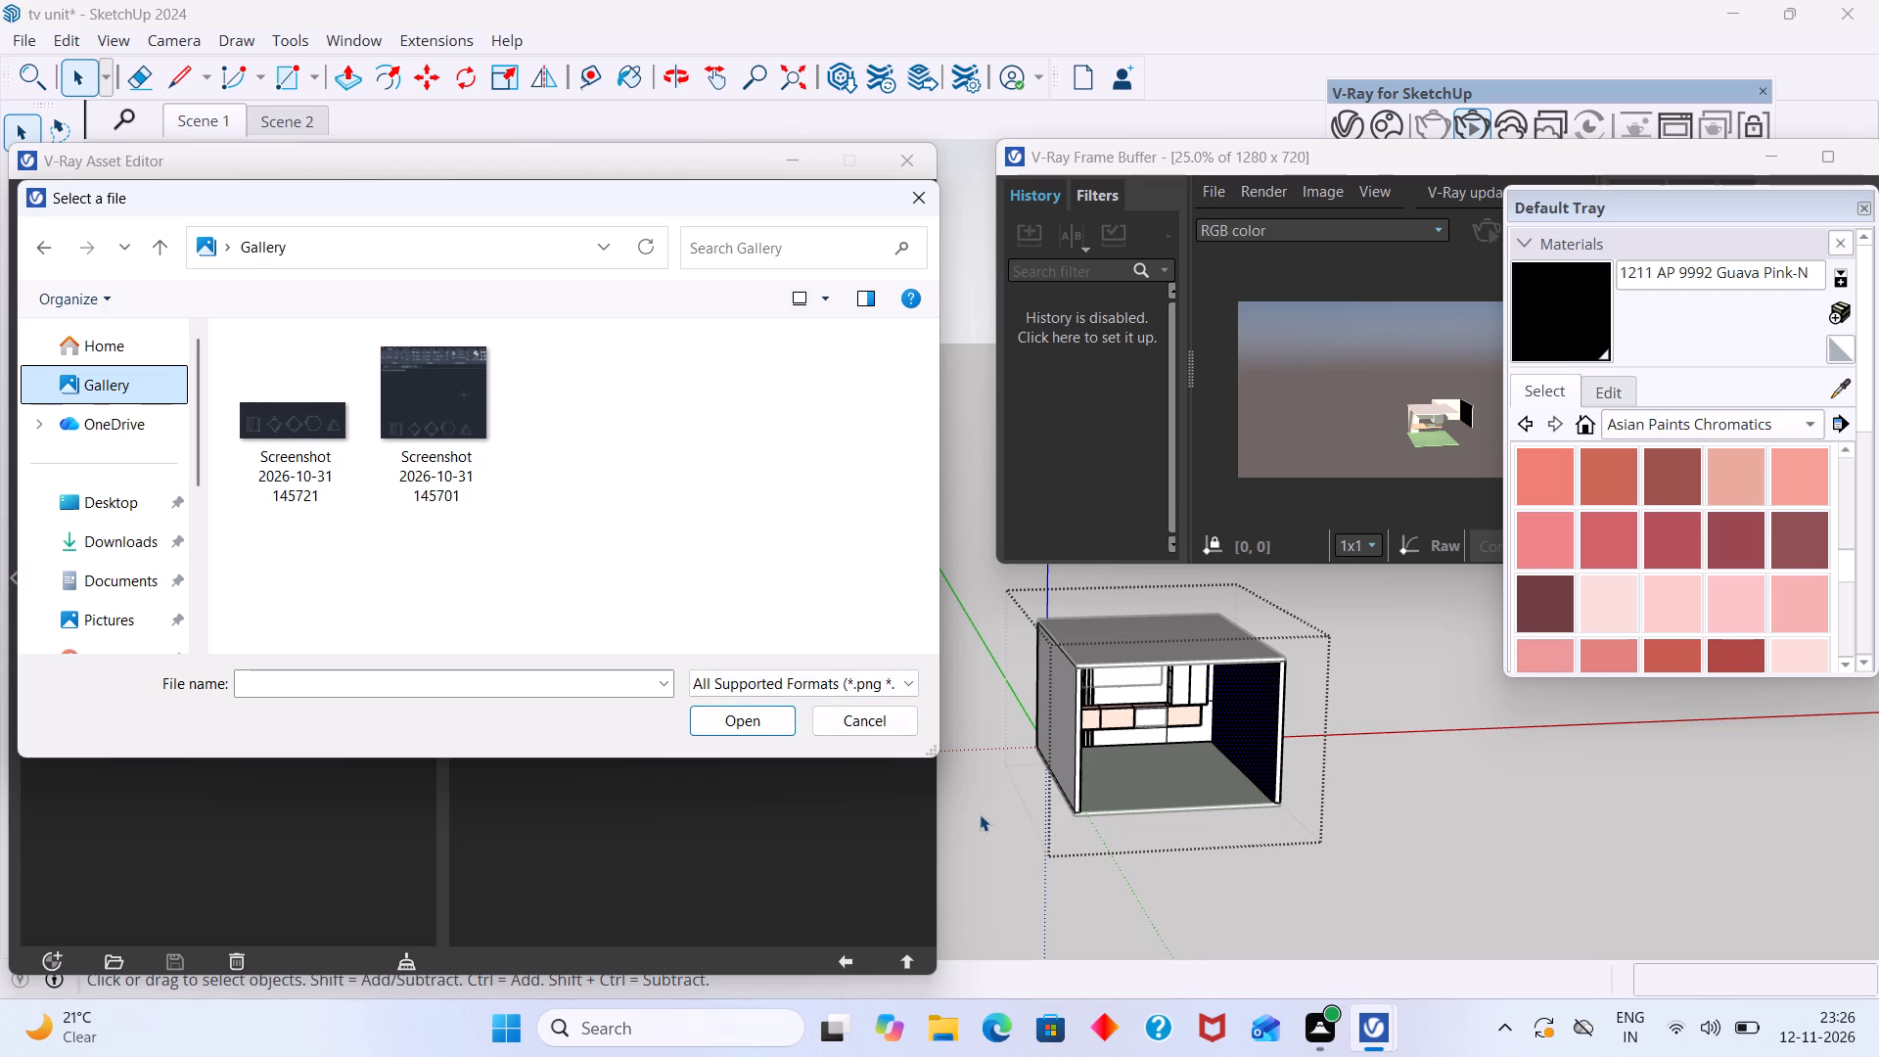
{"action": "left_click", "coordinate": [970, 506]}
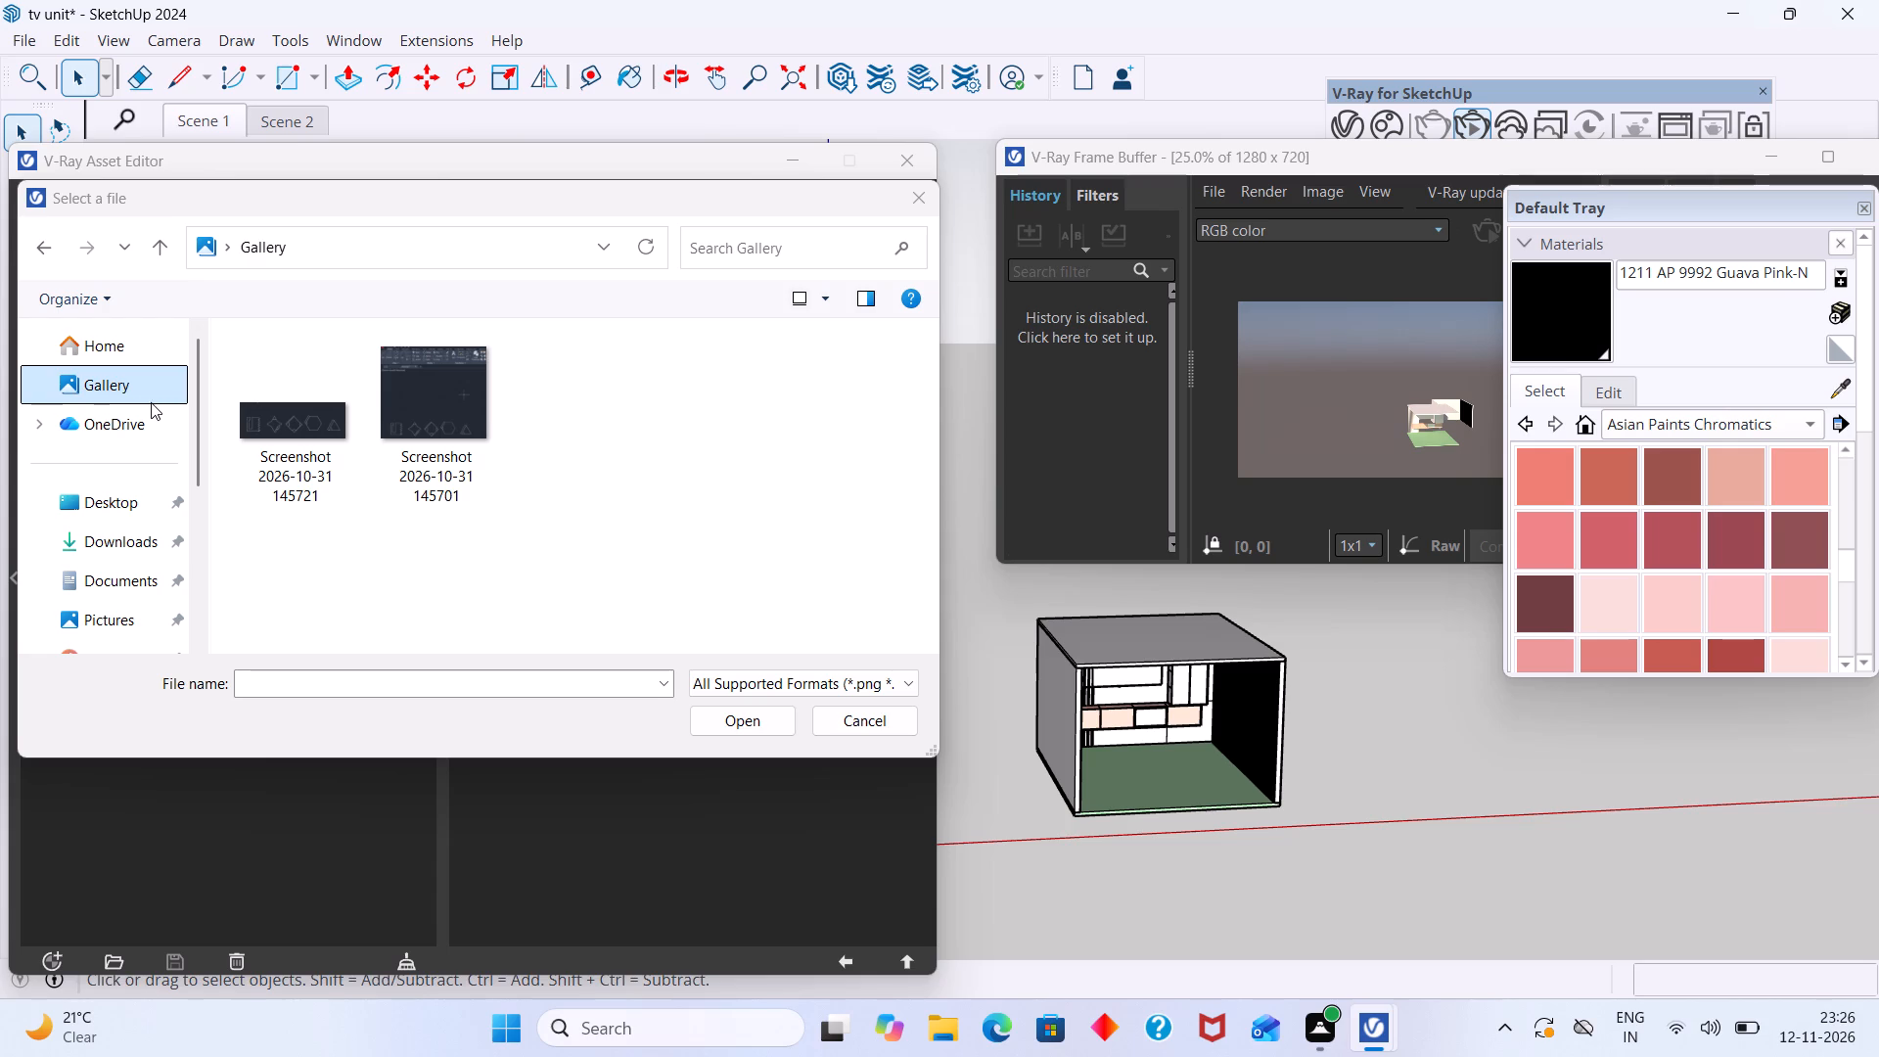
{"action": "left_click", "coordinate": [919, 186]}
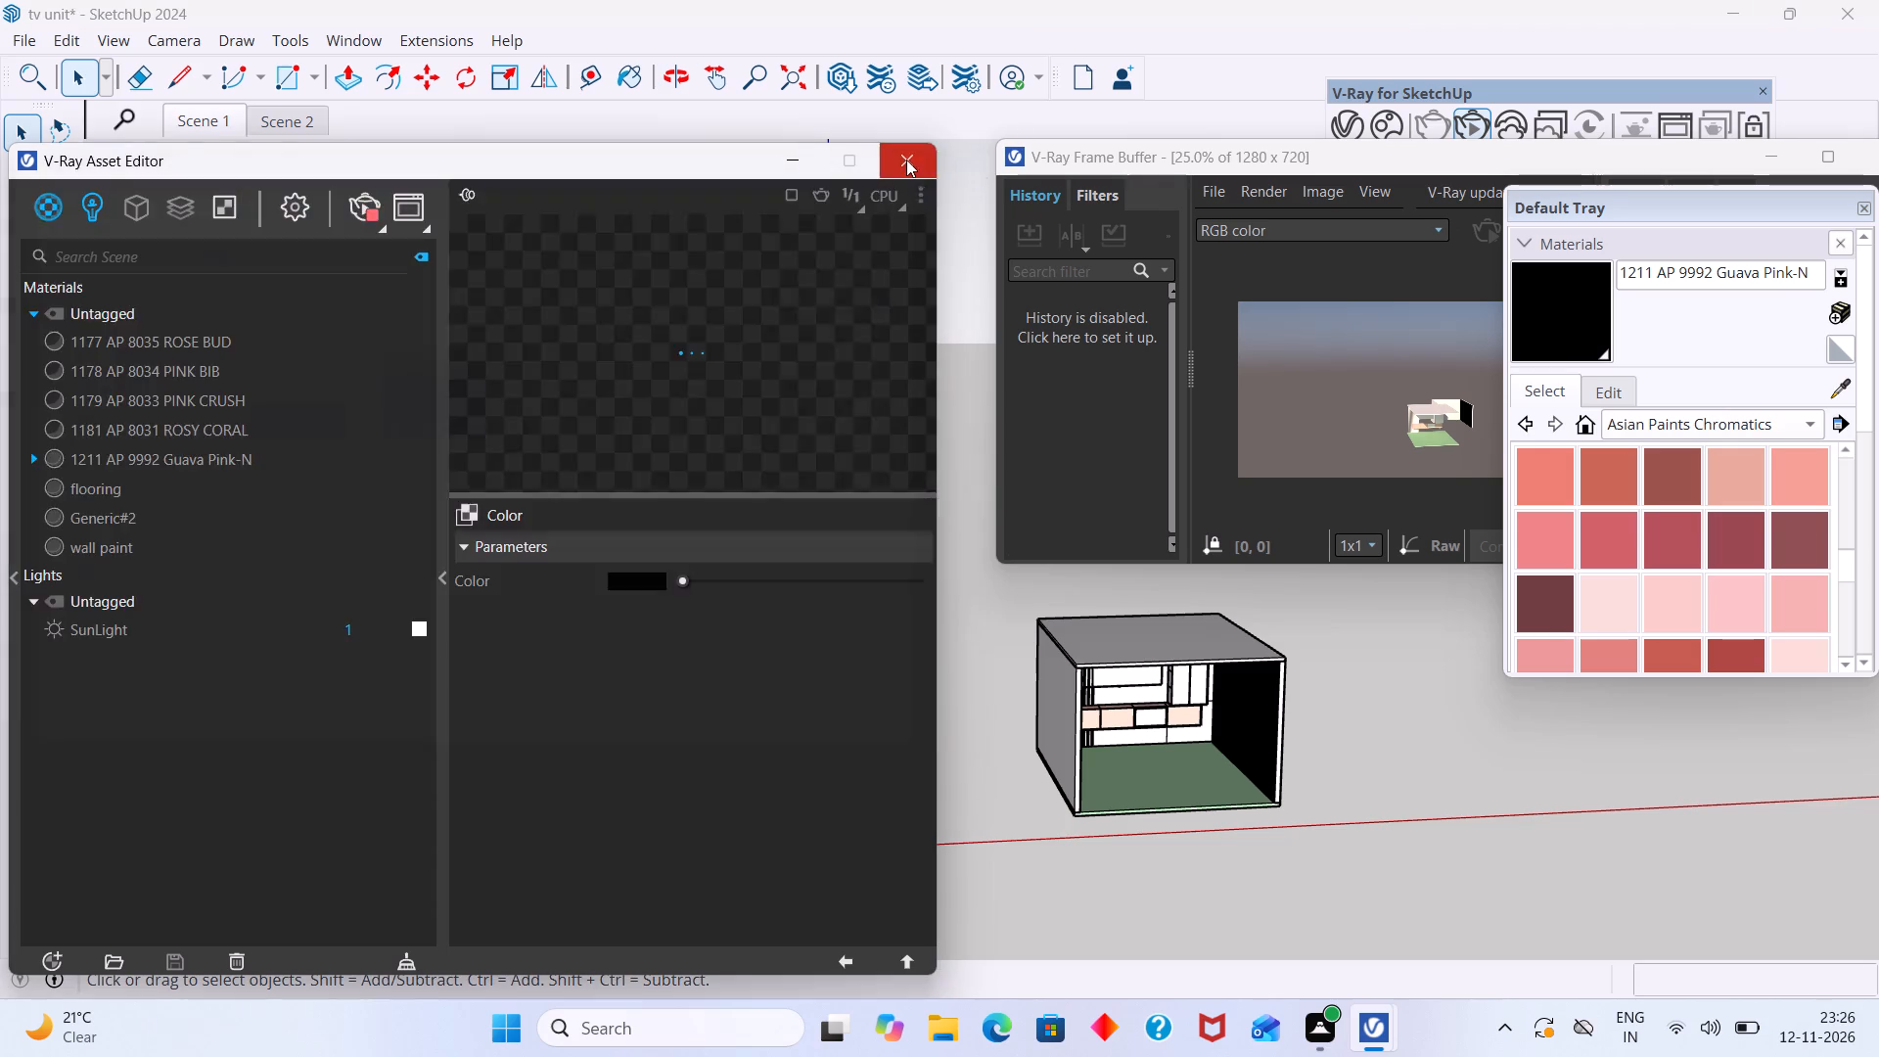
{"action": "left_click", "coordinate": [906, 160]}
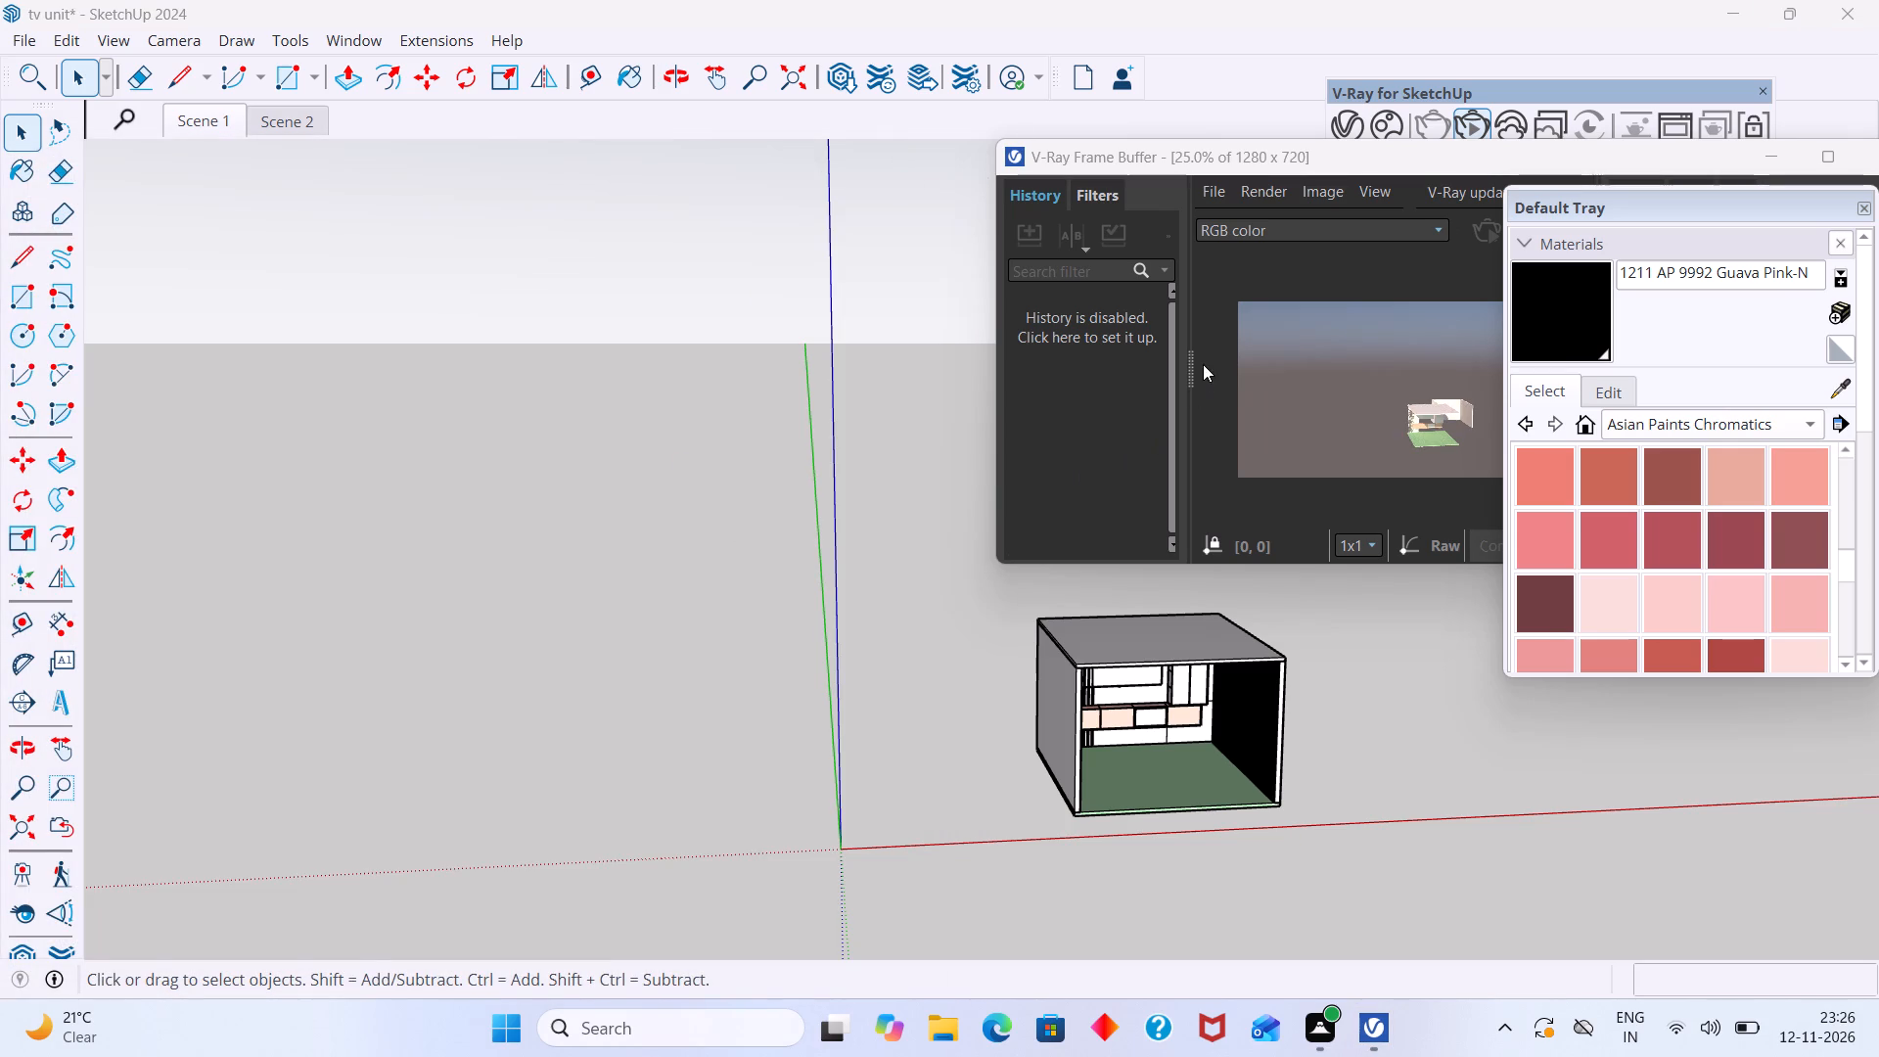
{"action": "left_click", "coordinate": [1351, 120]}
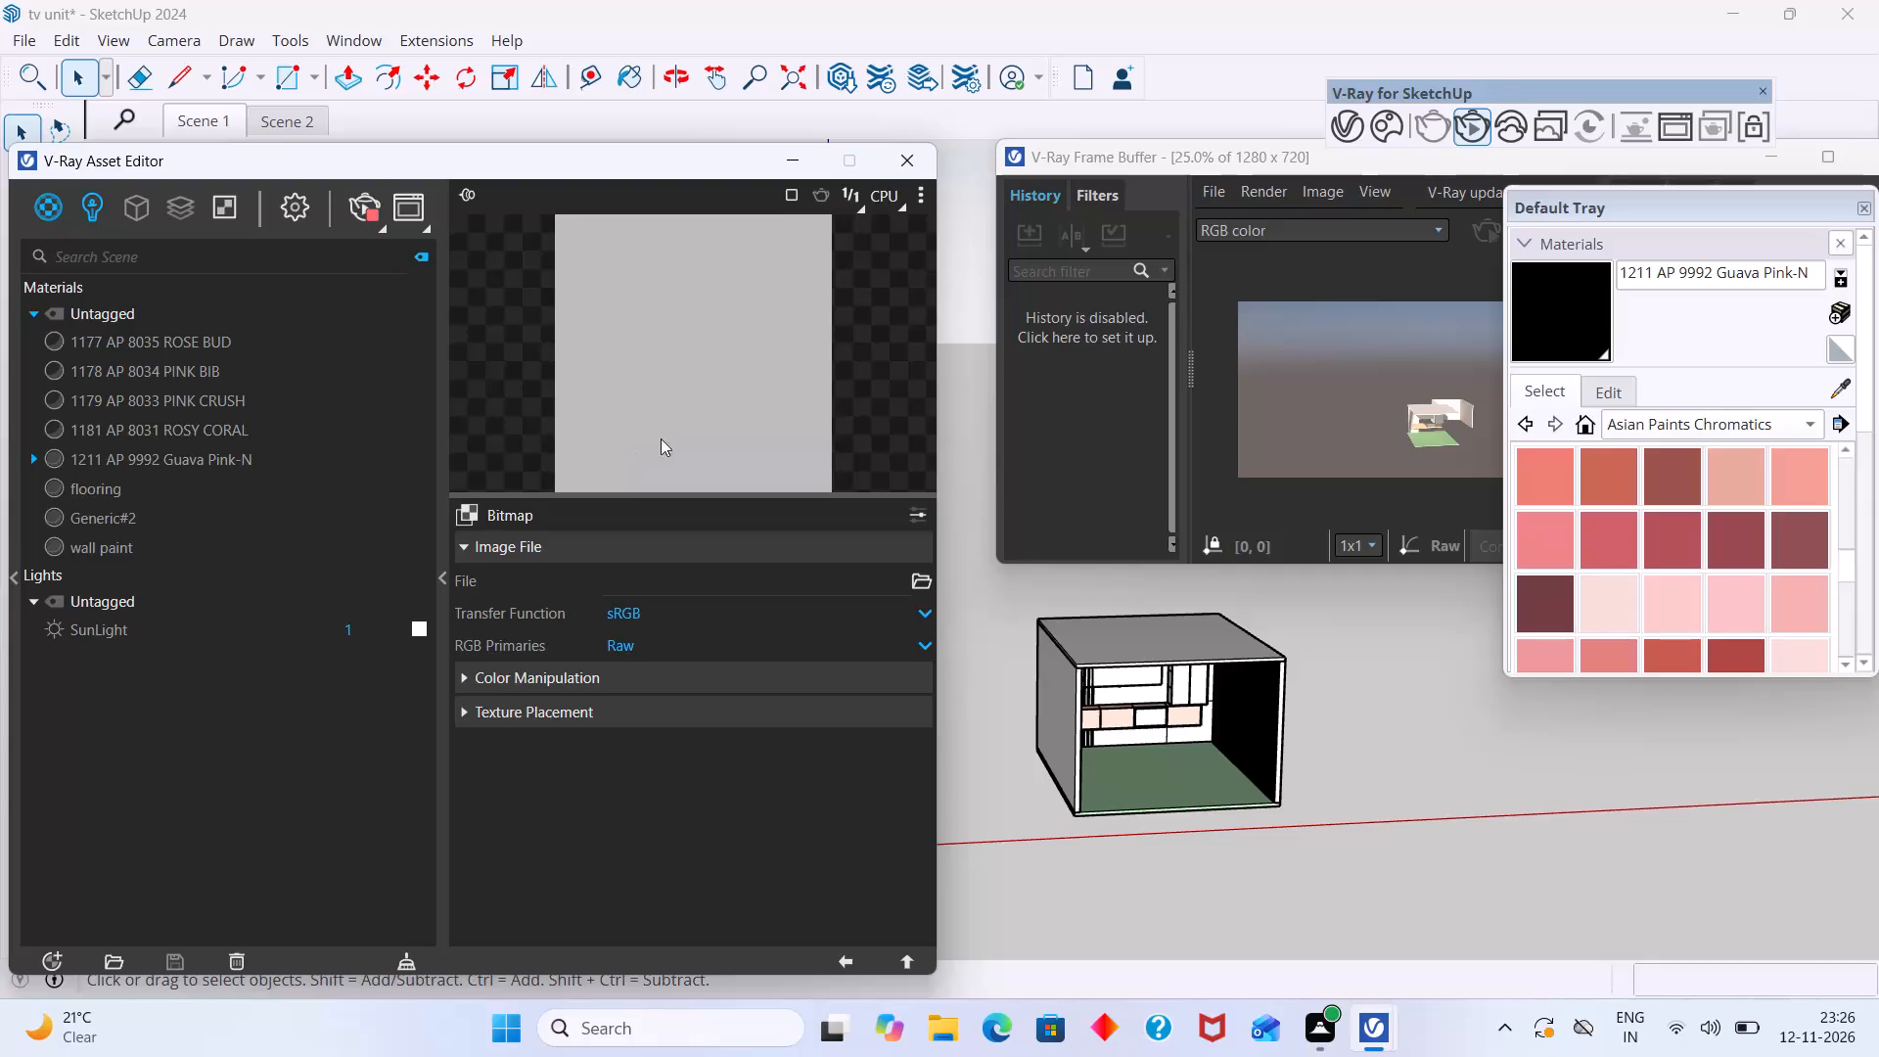
Examine the Bitmap texture's basic and advanced parameters, and return to the Guava Pink-N material's settings.
{"action": "left_click", "coordinate": [469, 545]}
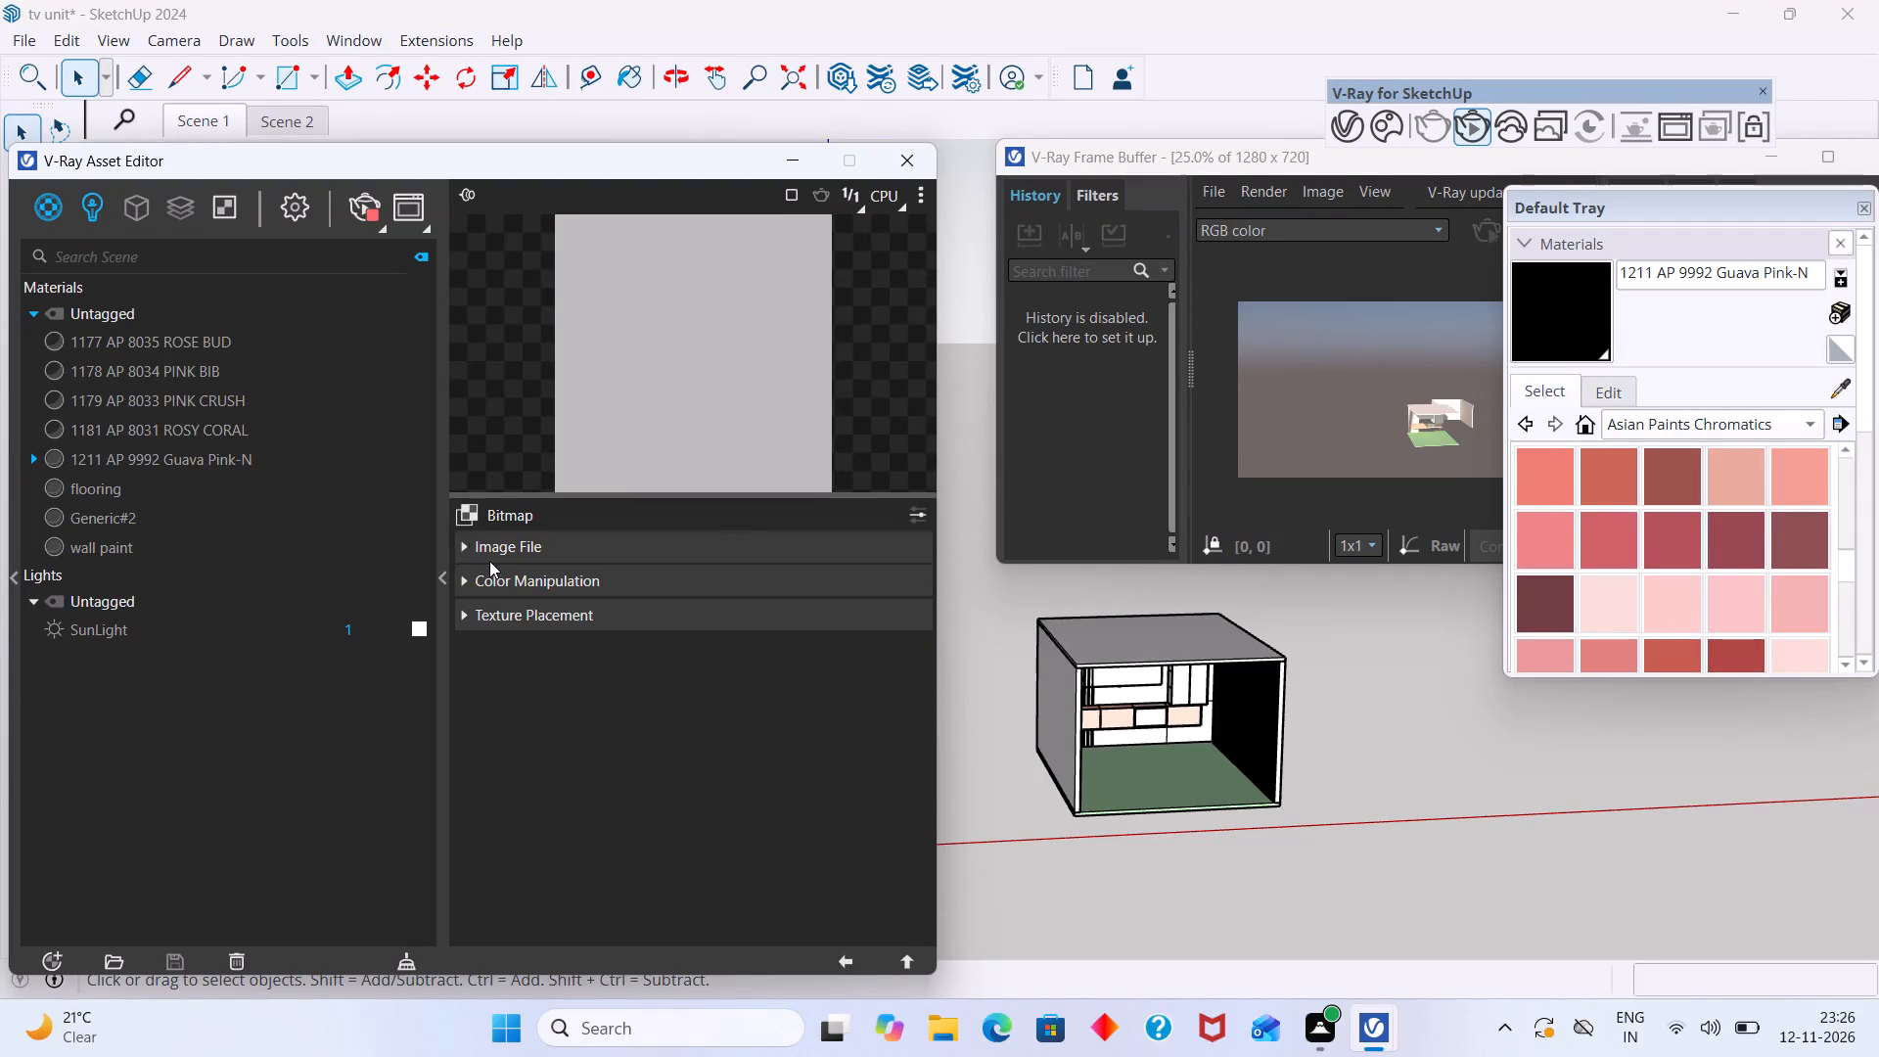
{"action": "left_click", "coordinate": [462, 537]}
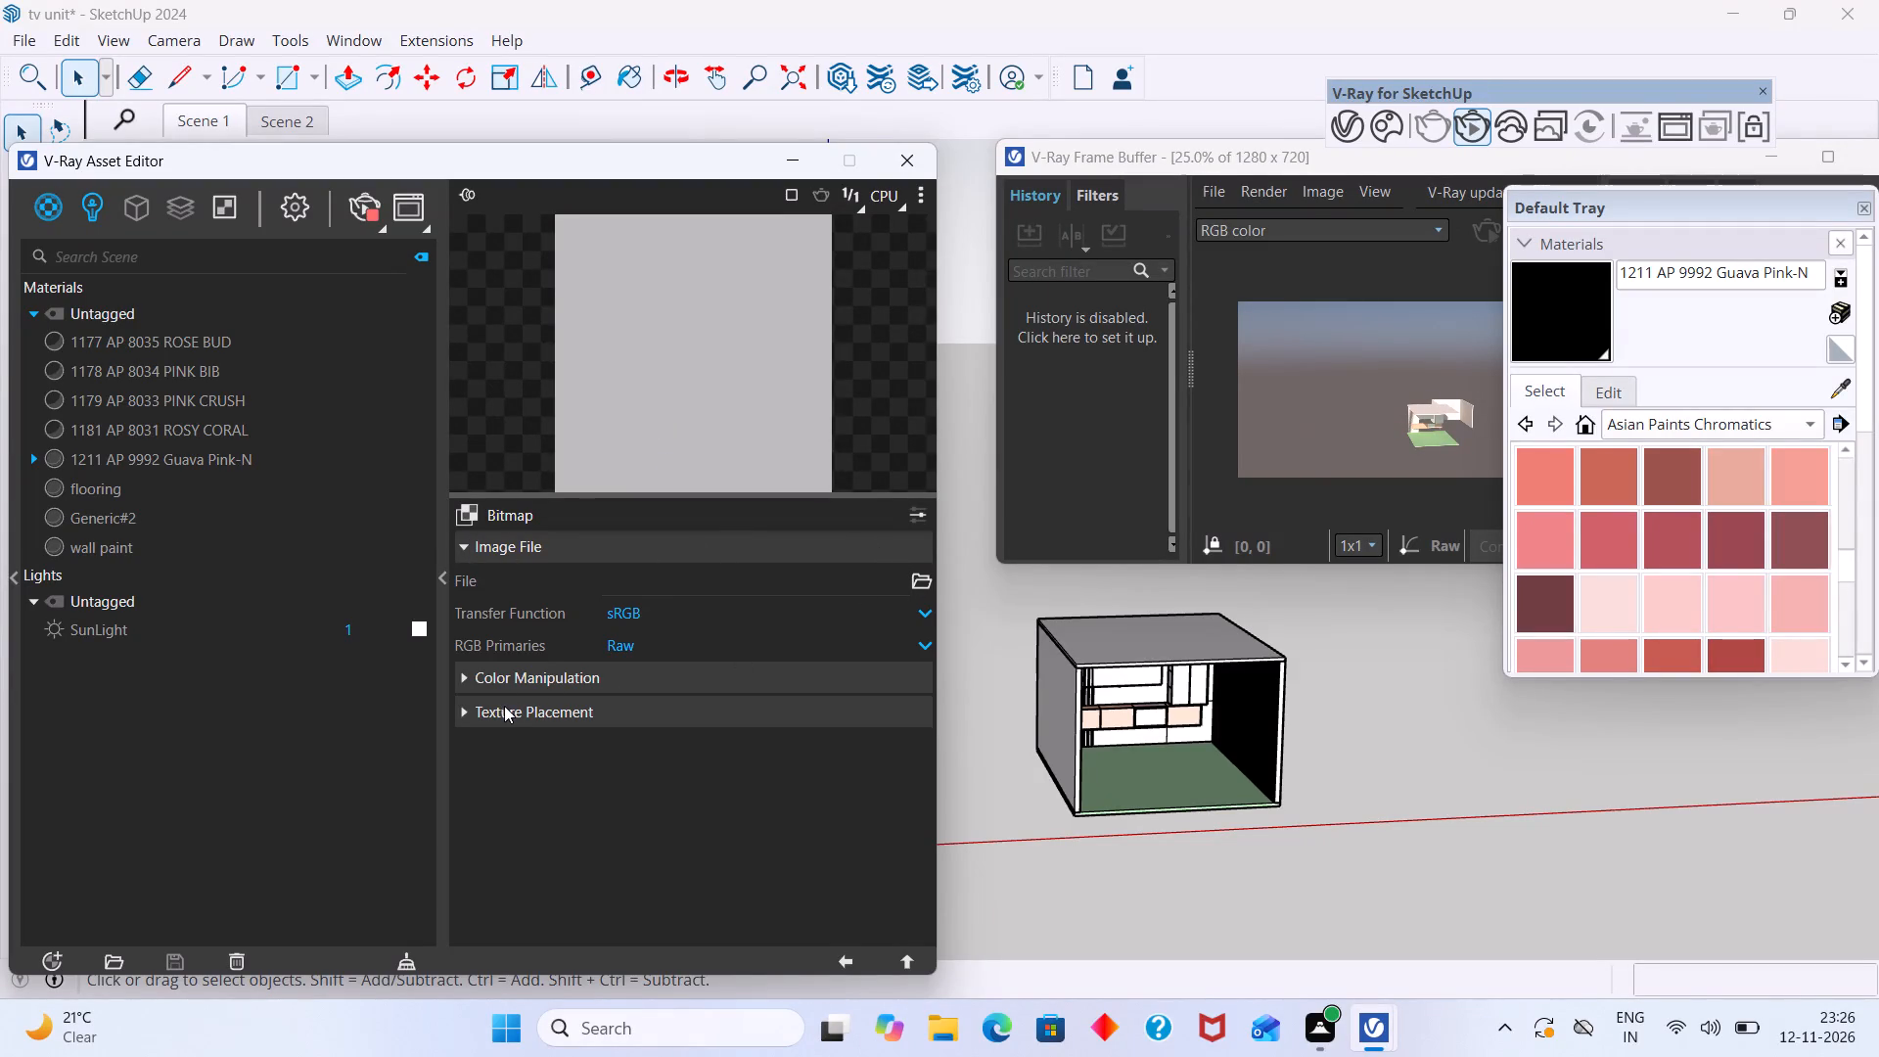
{"action": "left_click", "coordinate": [912, 514]}
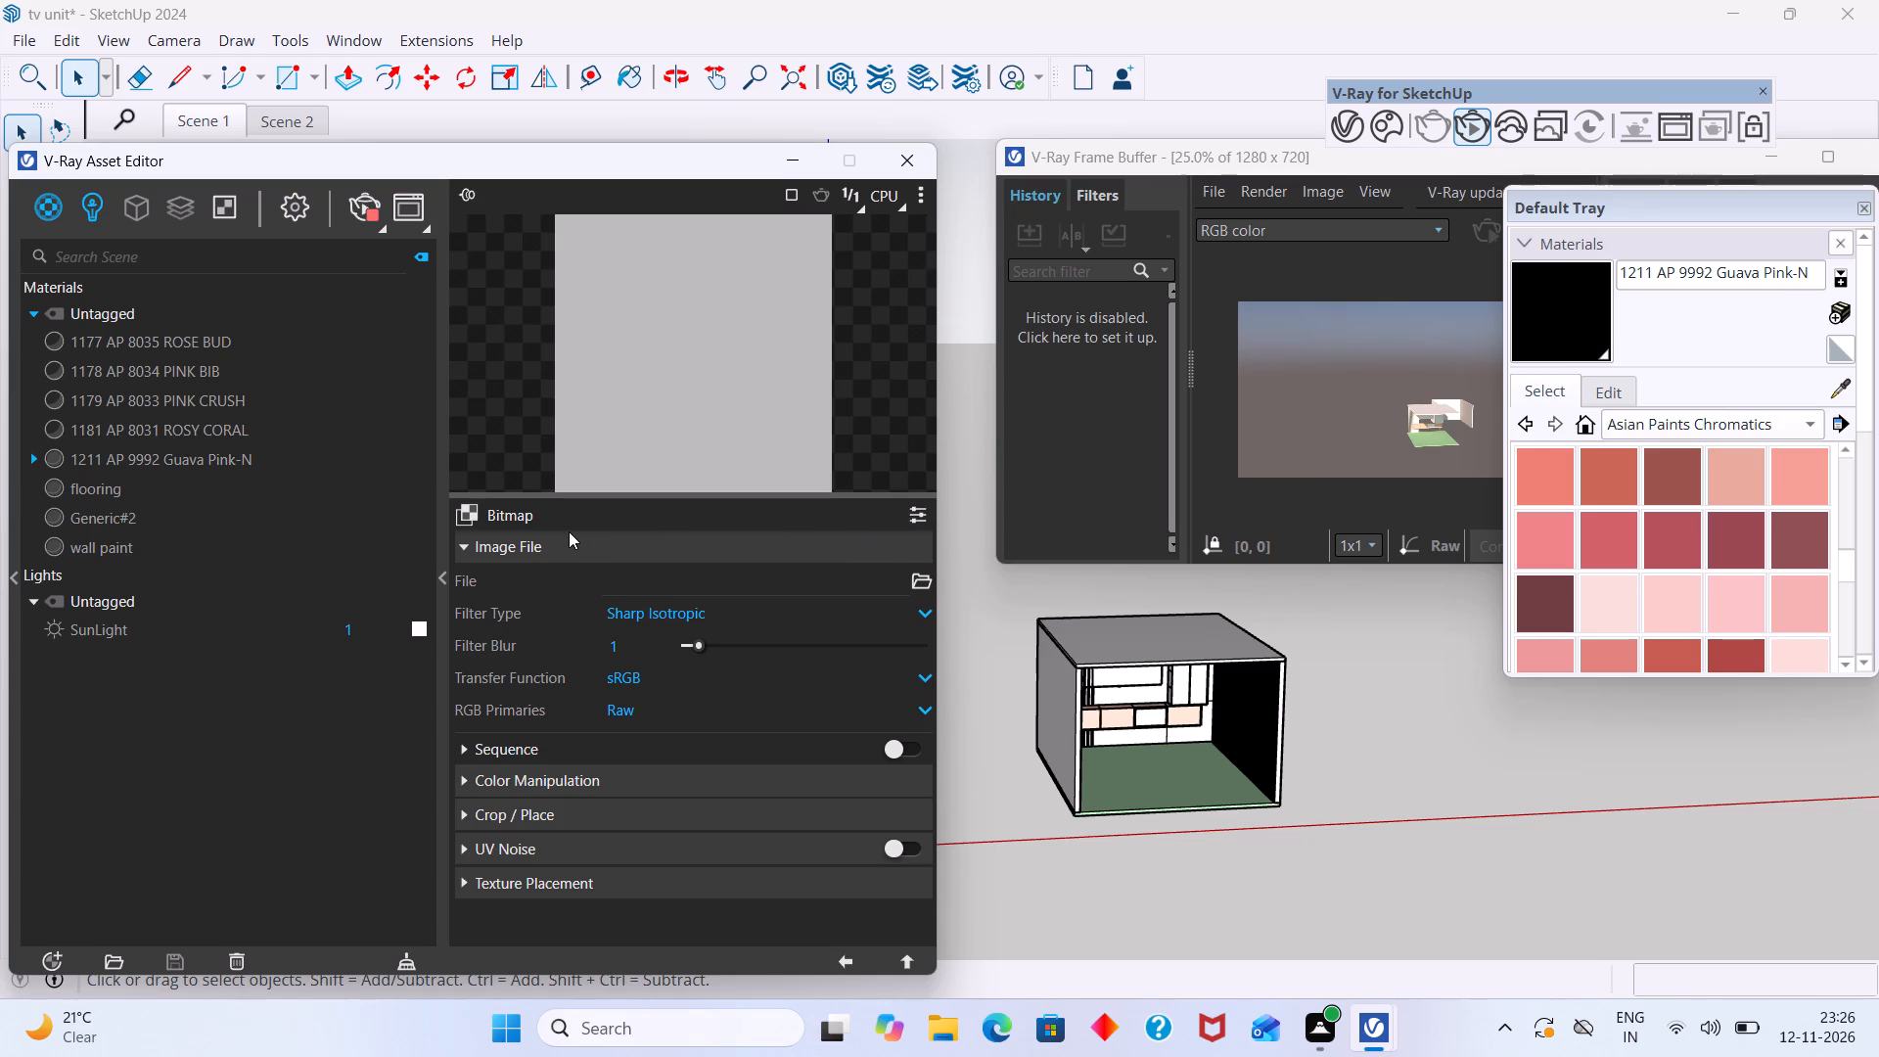
{"action": "left_click", "coordinate": [483, 514]}
{"action": "left_click", "coordinate": [469, 549]}
{"action": "left_click", "coordinate": [468, 538]}
{"action": "left_click", "coordinate": [844, 959]}
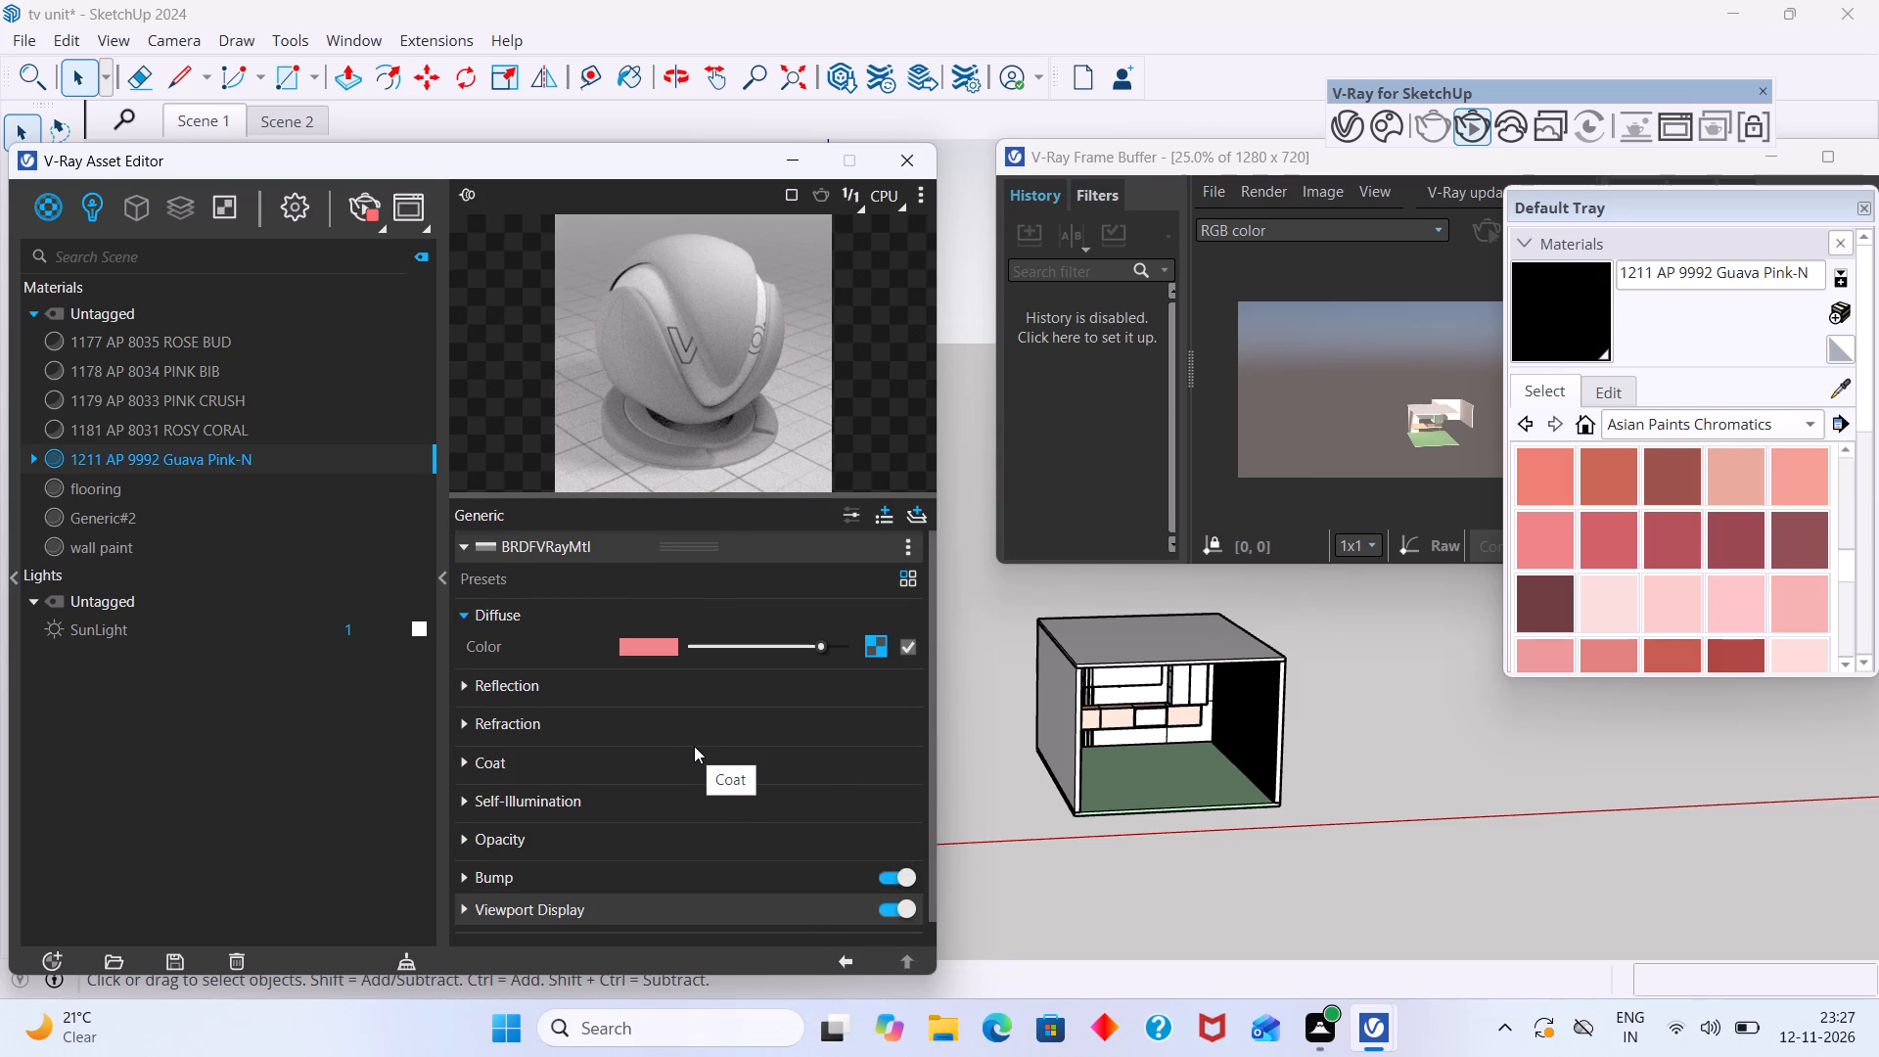
{"action": "left_click", "coordinate": [458, 542]}
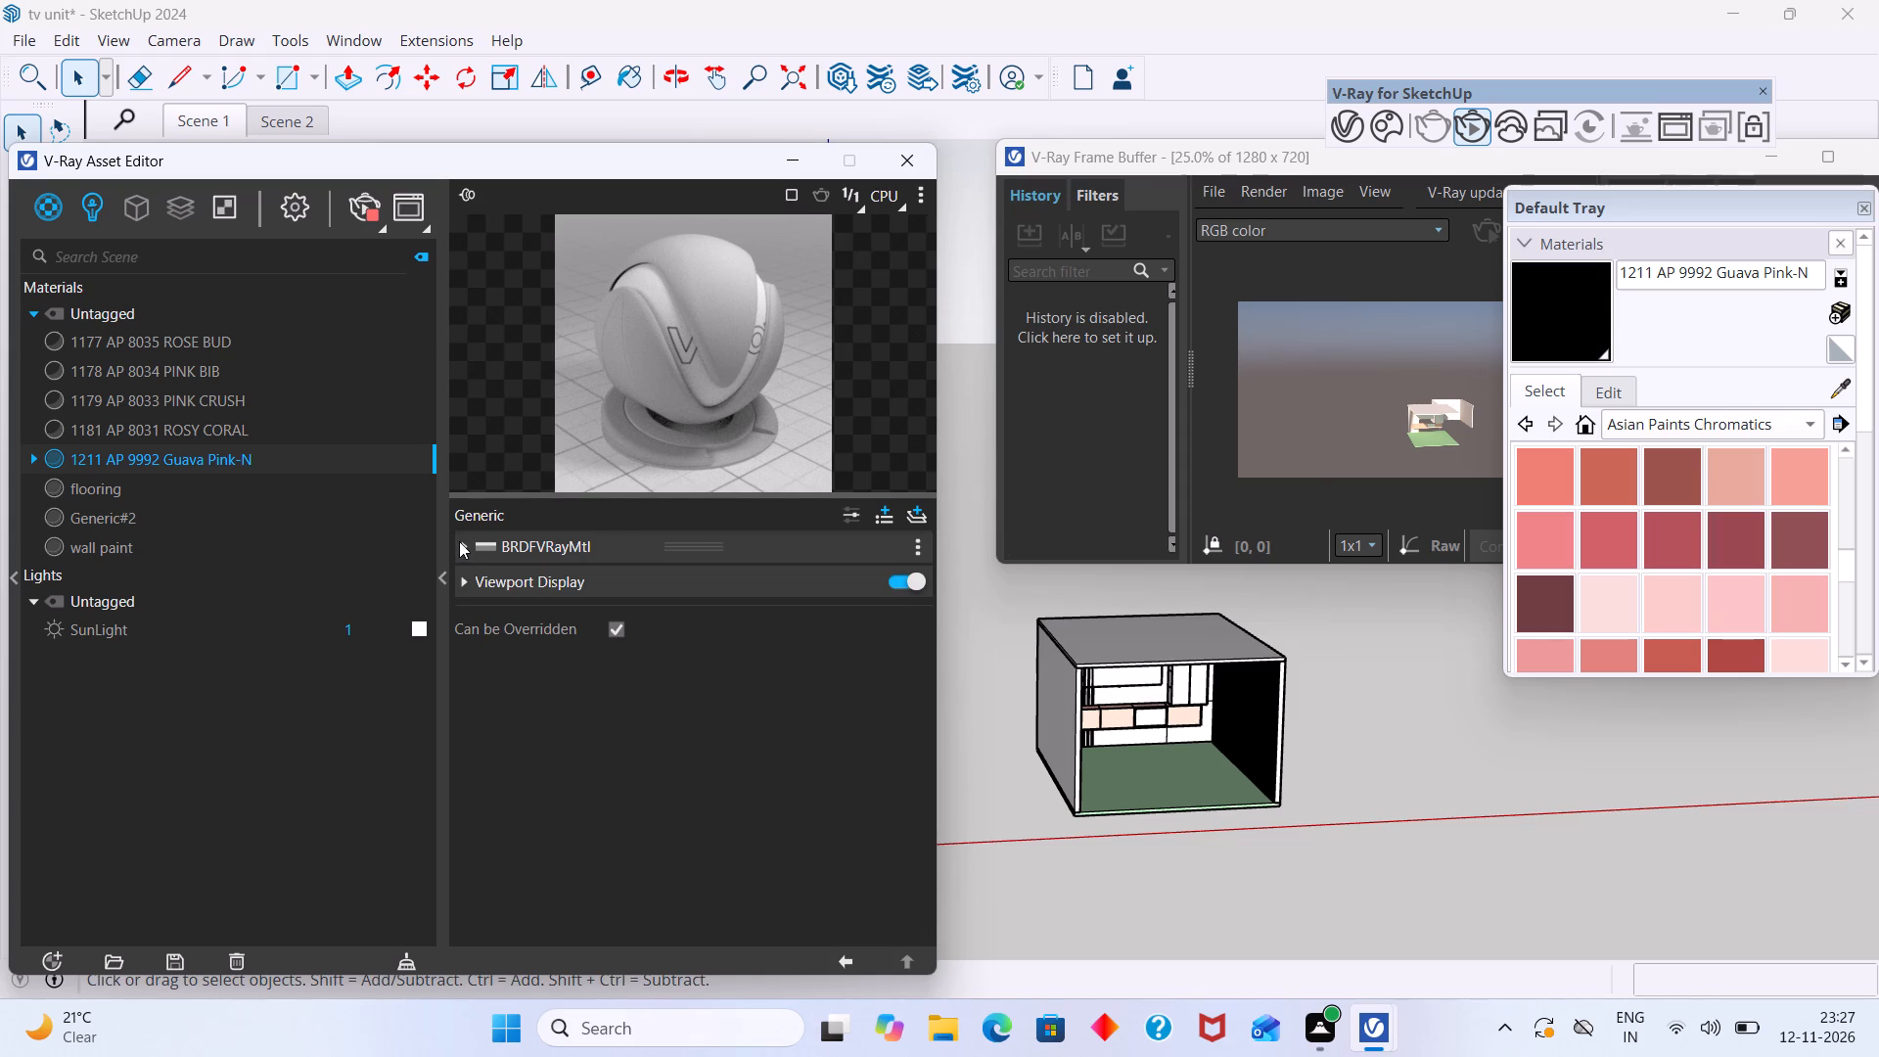
{"action": "left_click", "coordinate": [459, 541]}
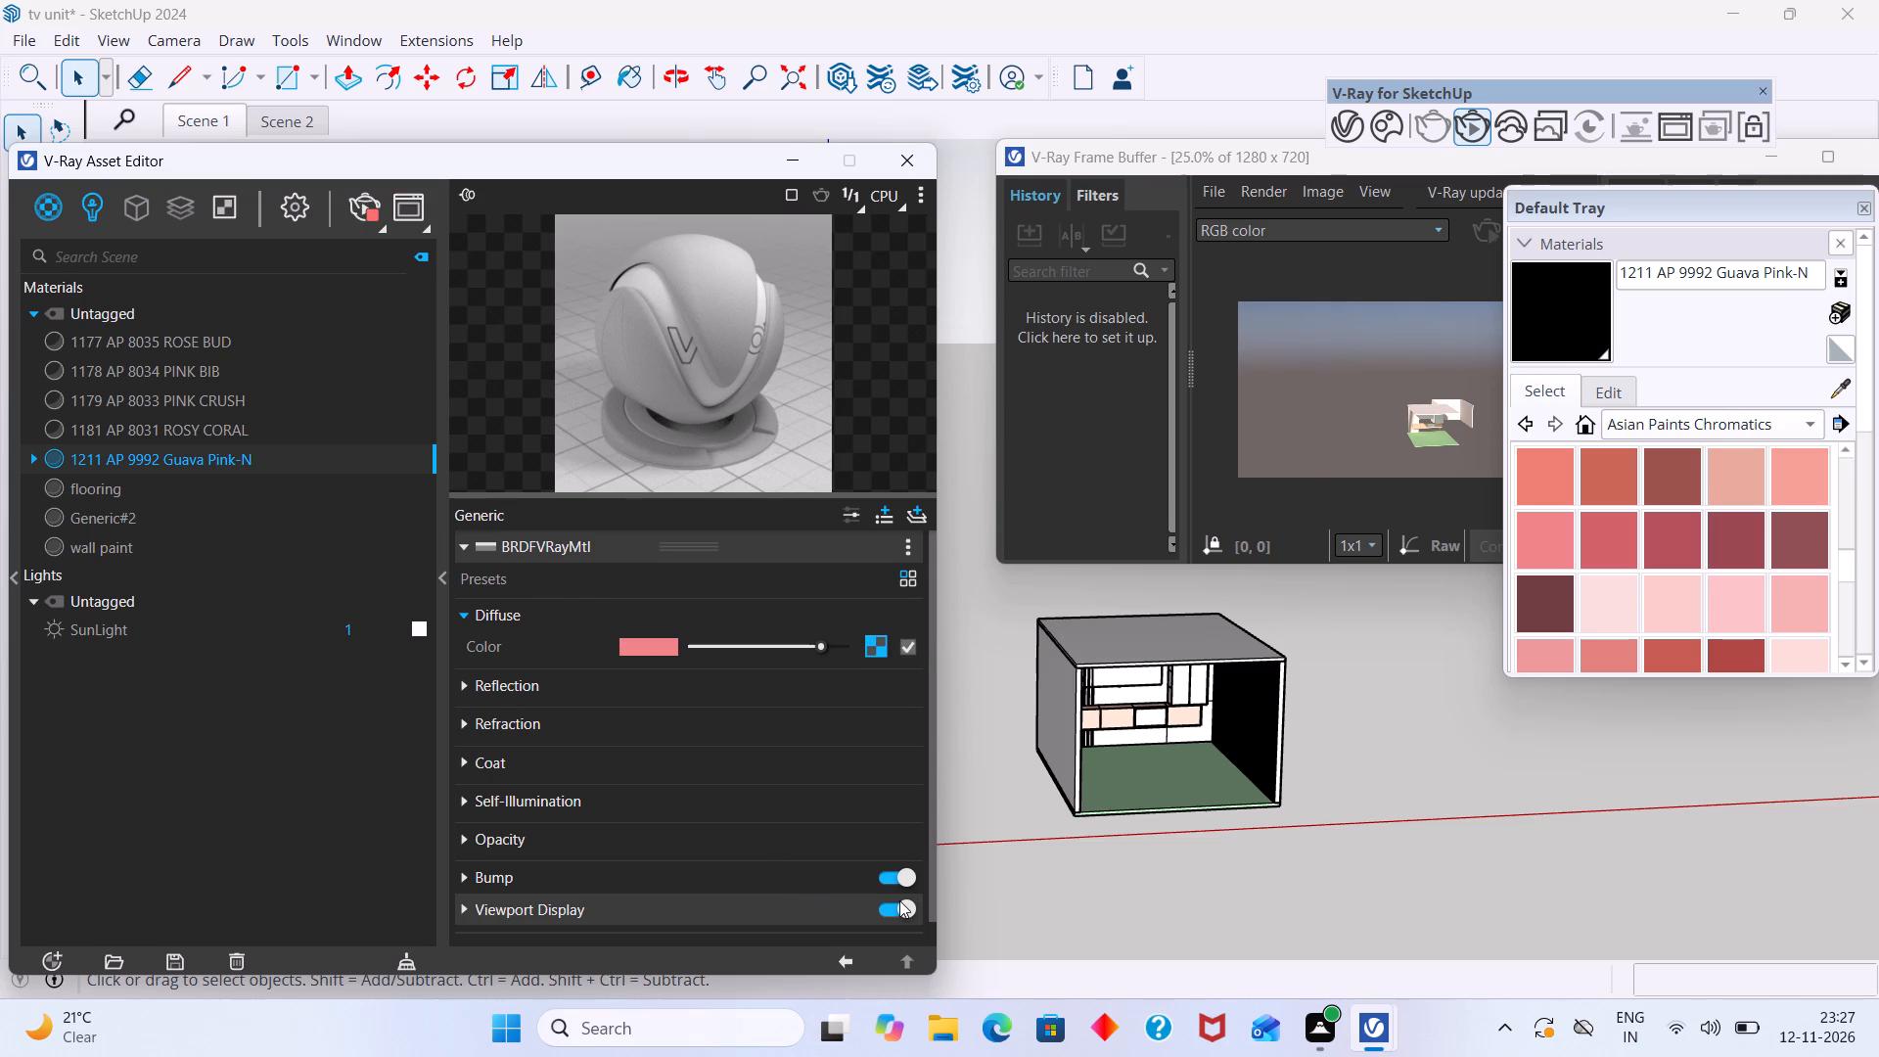
Assign a Bitmap texture to the Guava Pink-N material's reflection colour, browsing Downloads and the Pictures Screenshots folder for an image.
{"action": "left_click", "coordinate": [463, 688]}
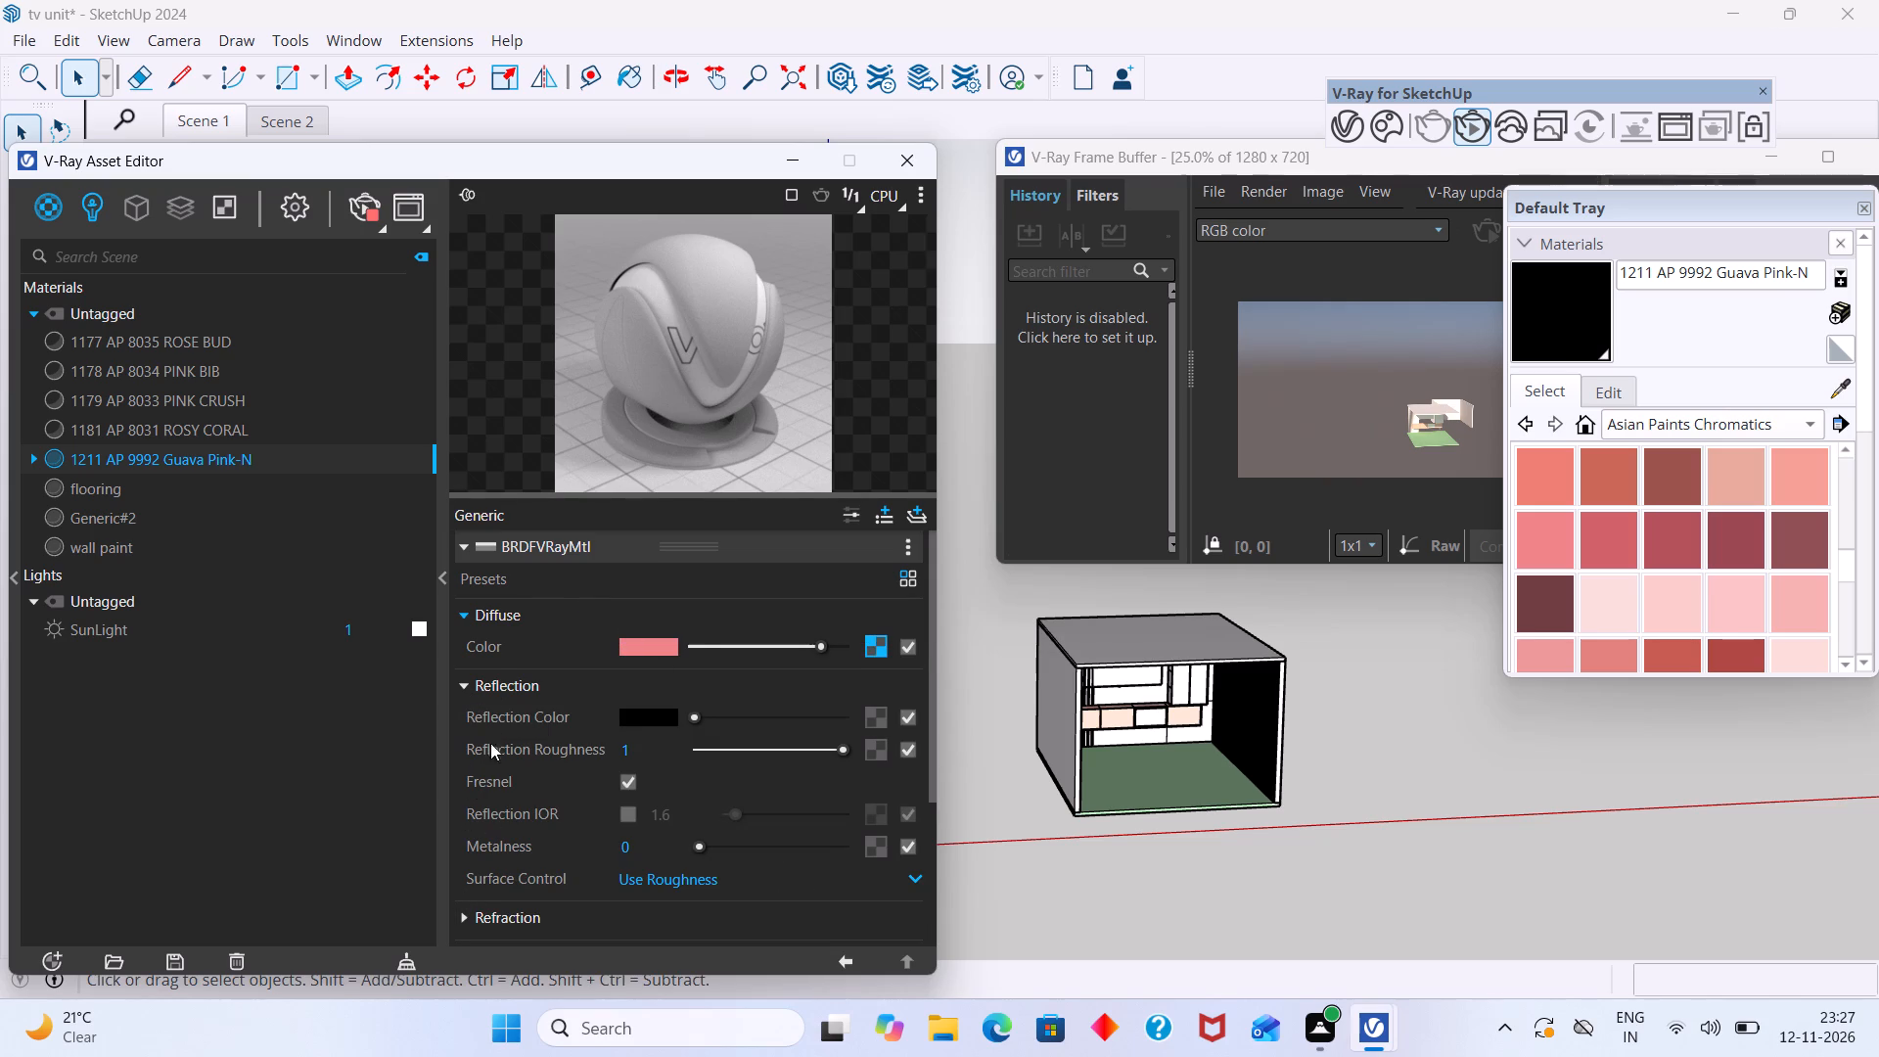
{"action": "left_click", "coordinate": [495, 606]}
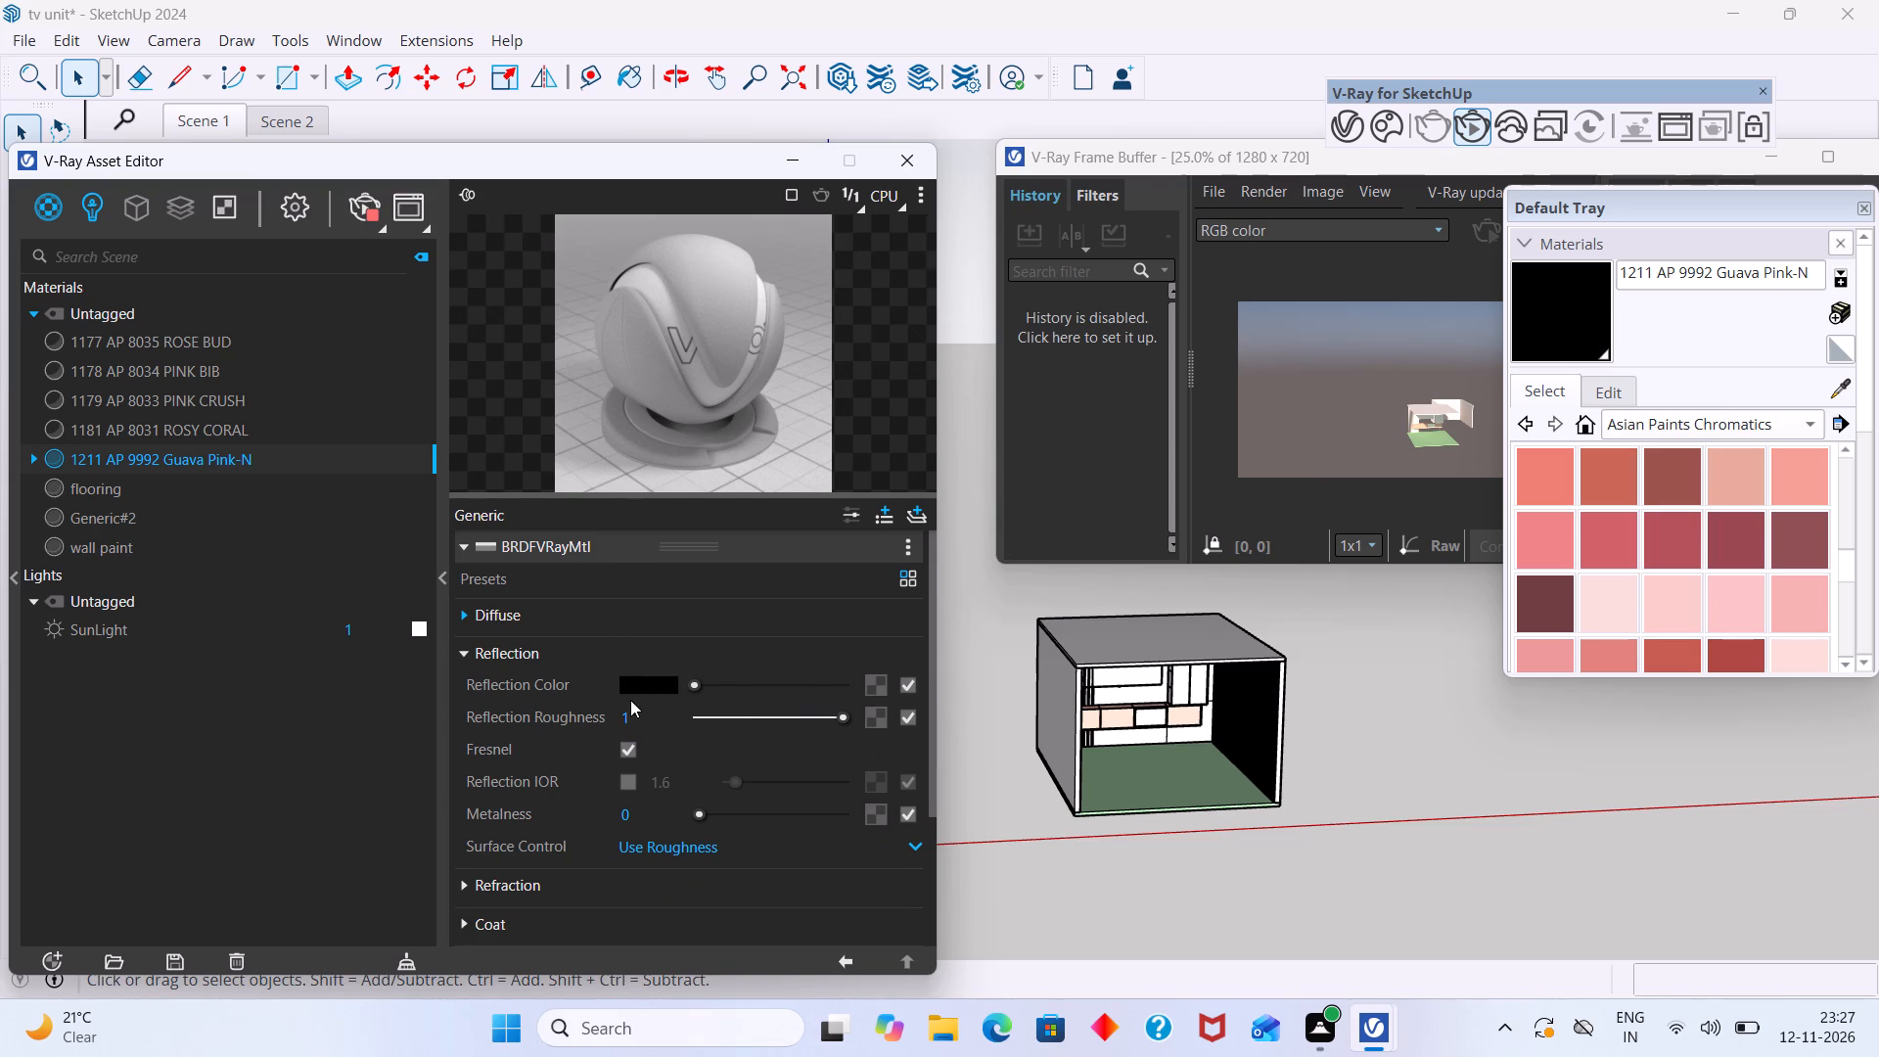
{"action": "left_click", "coordinate": [881, 691]}
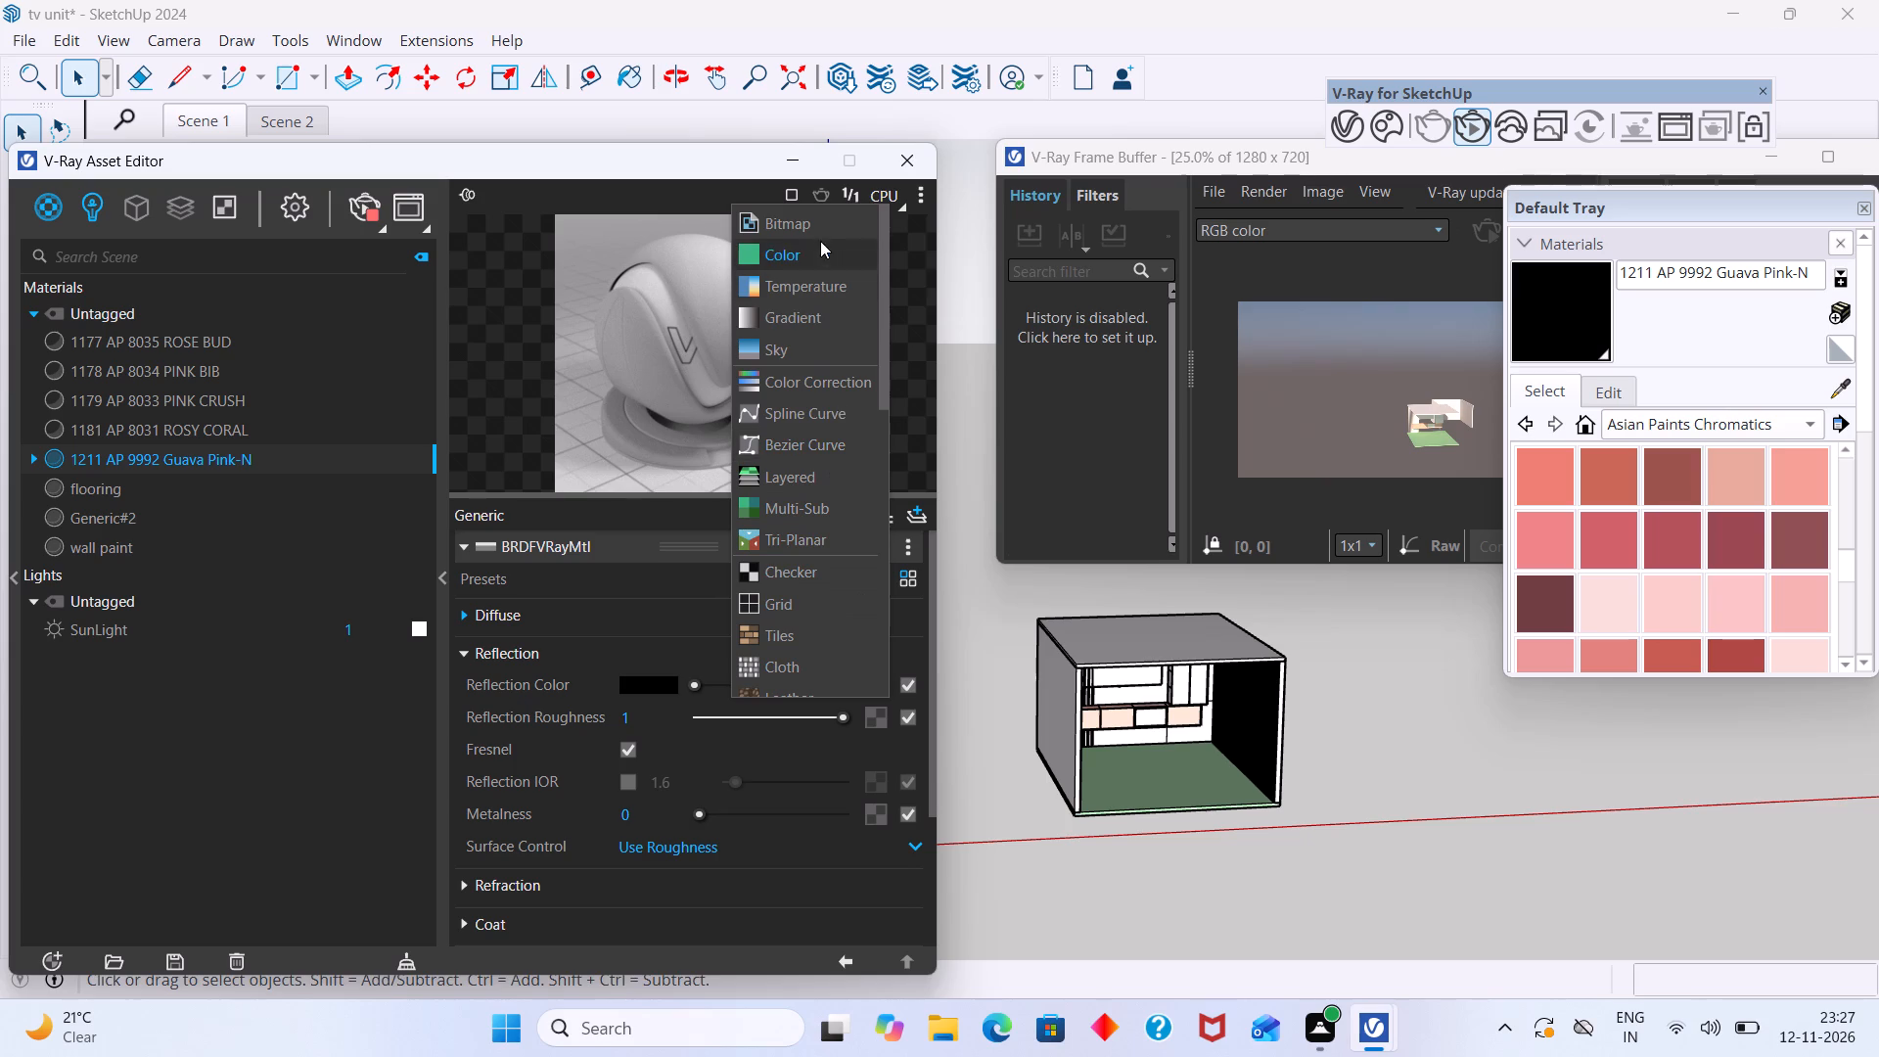
{"action": "left_click", "coordinate": [805, 227]}
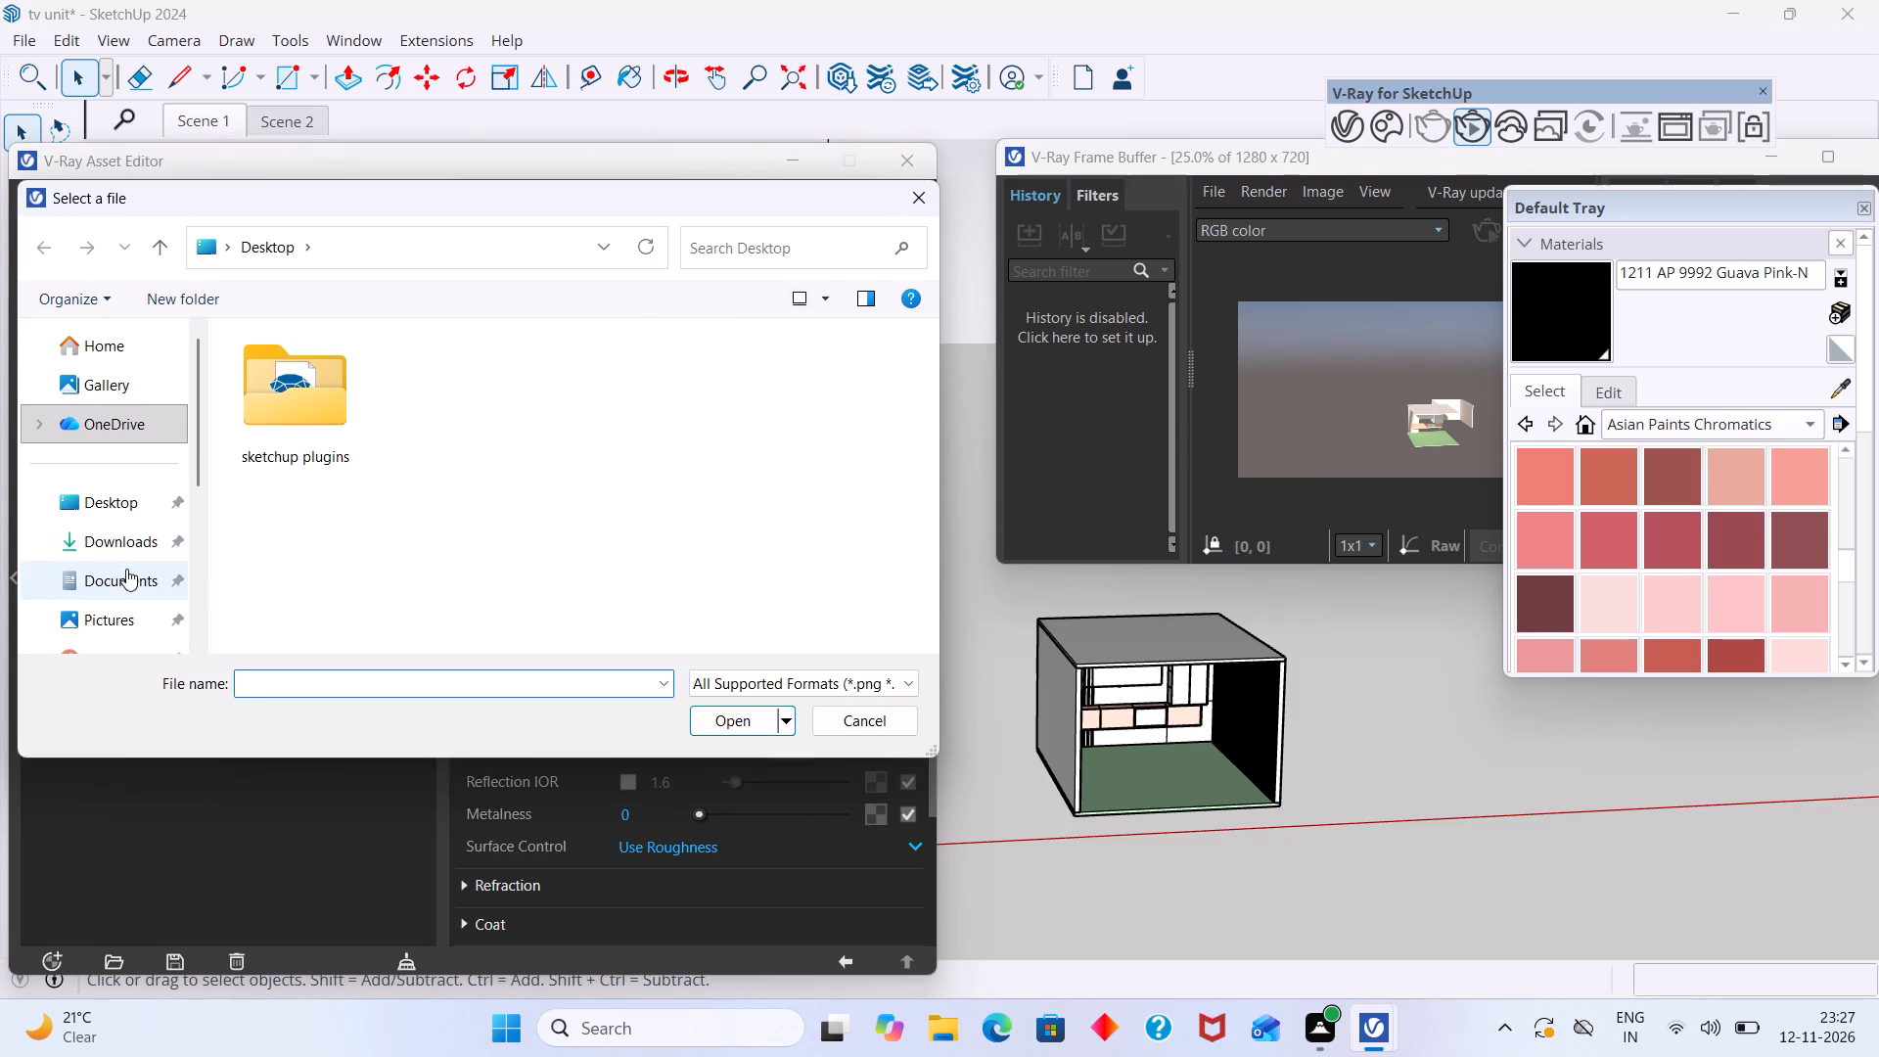
{"action": "left_click", "coordinate": [113, 549]}
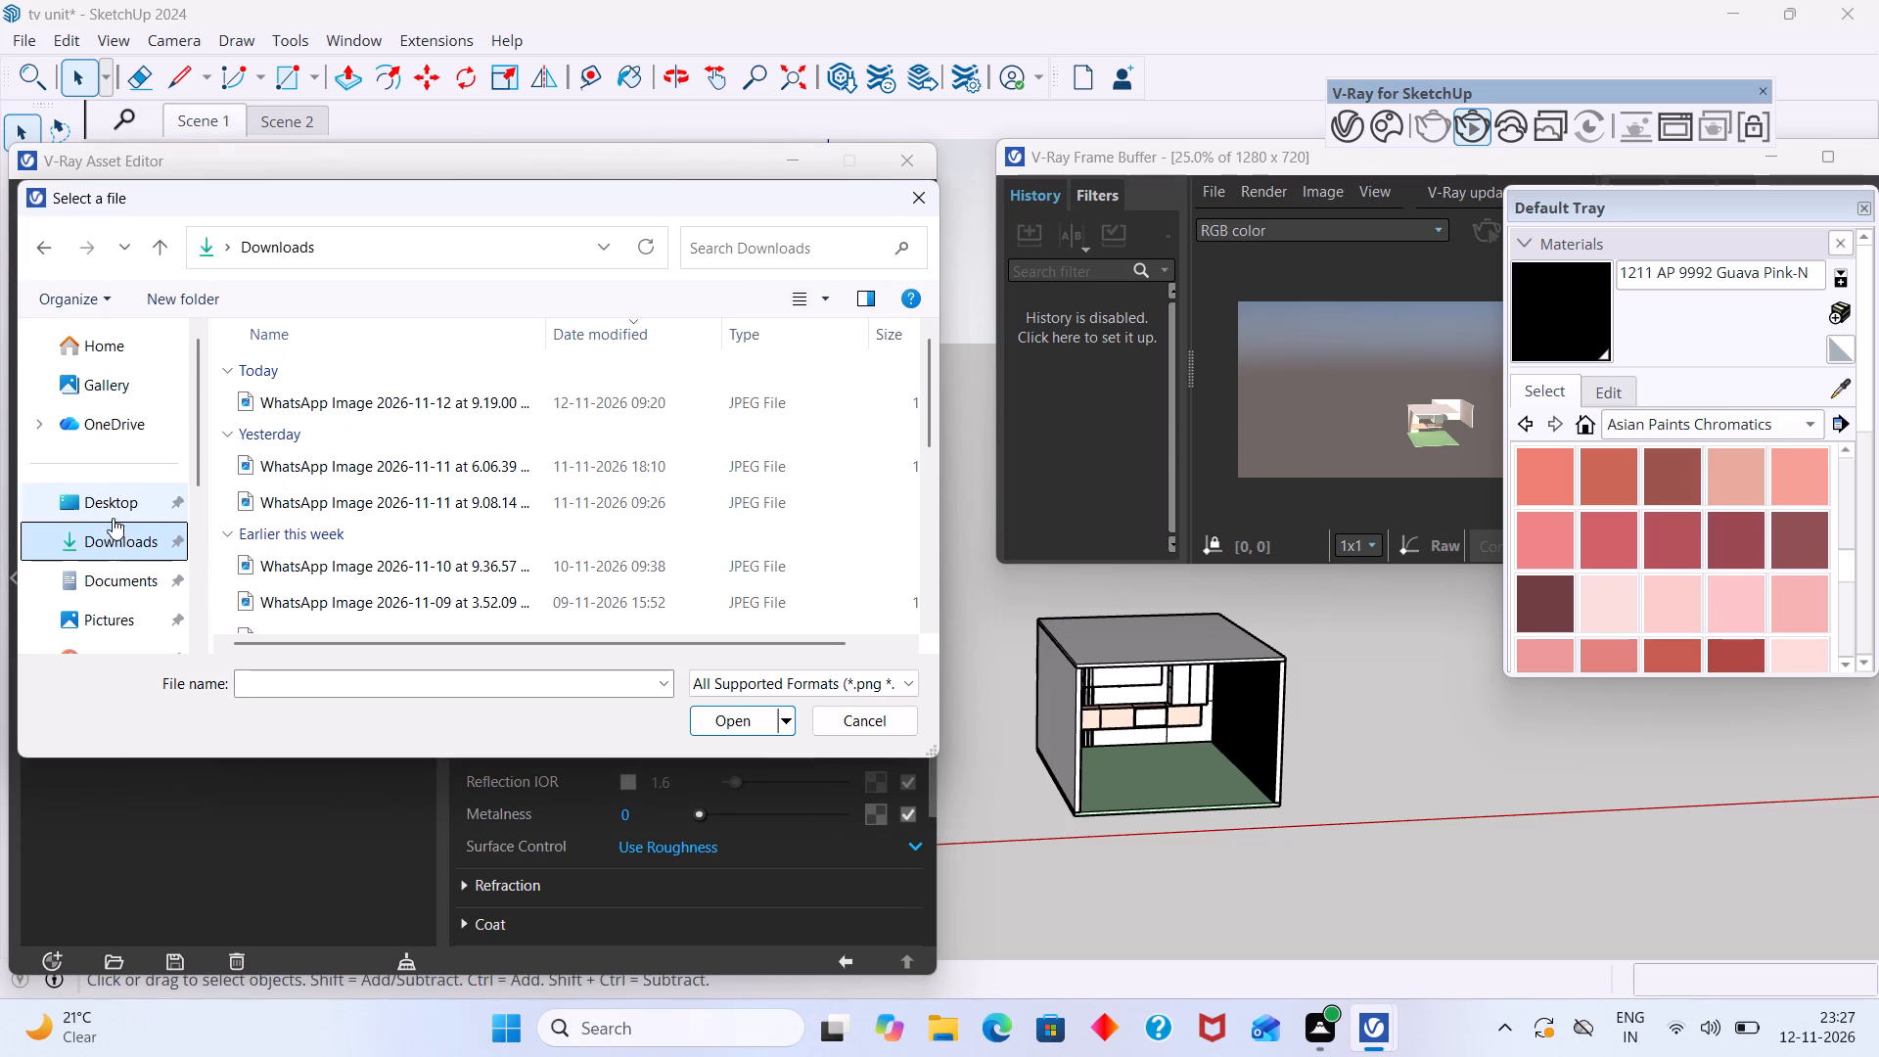
{"action": "scroll", "coordinate": [370, 443], "scroll_direction": "down", "scroll_amount": 16}
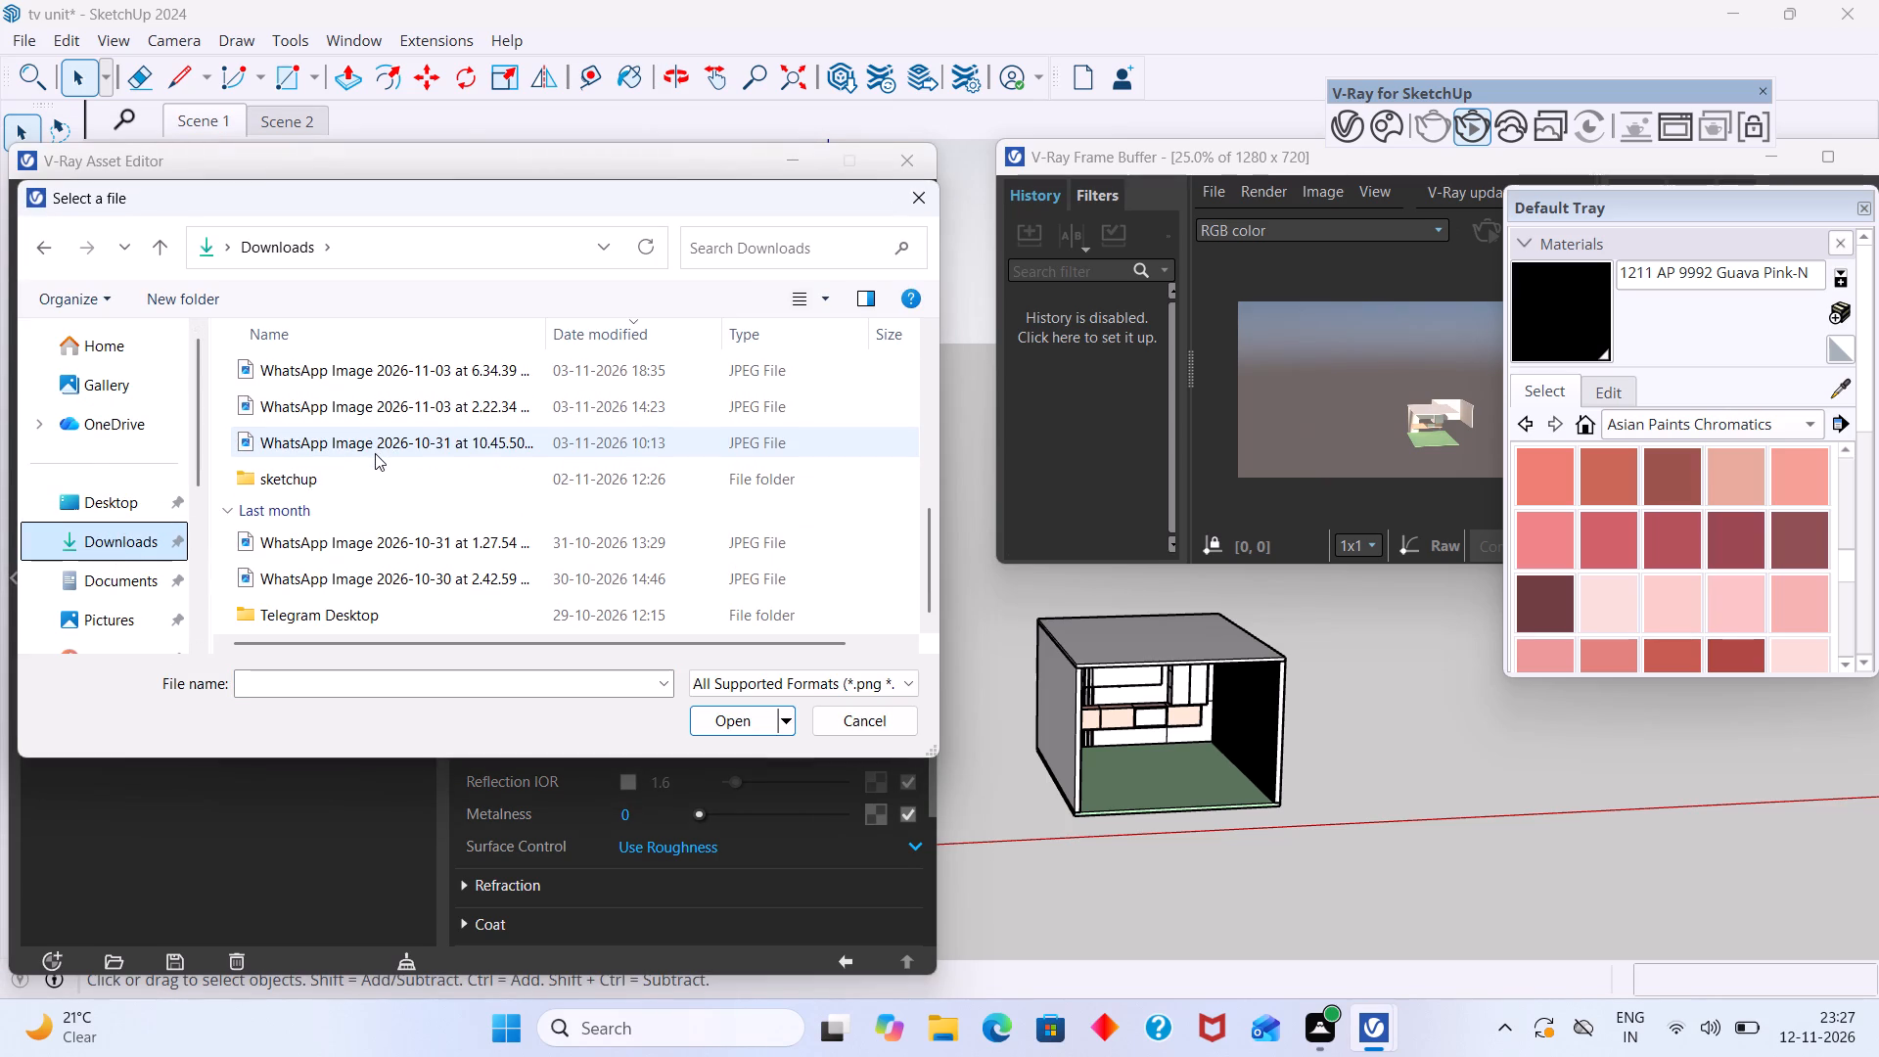
{"action": "left_click", "coordinate": [125, 616]}
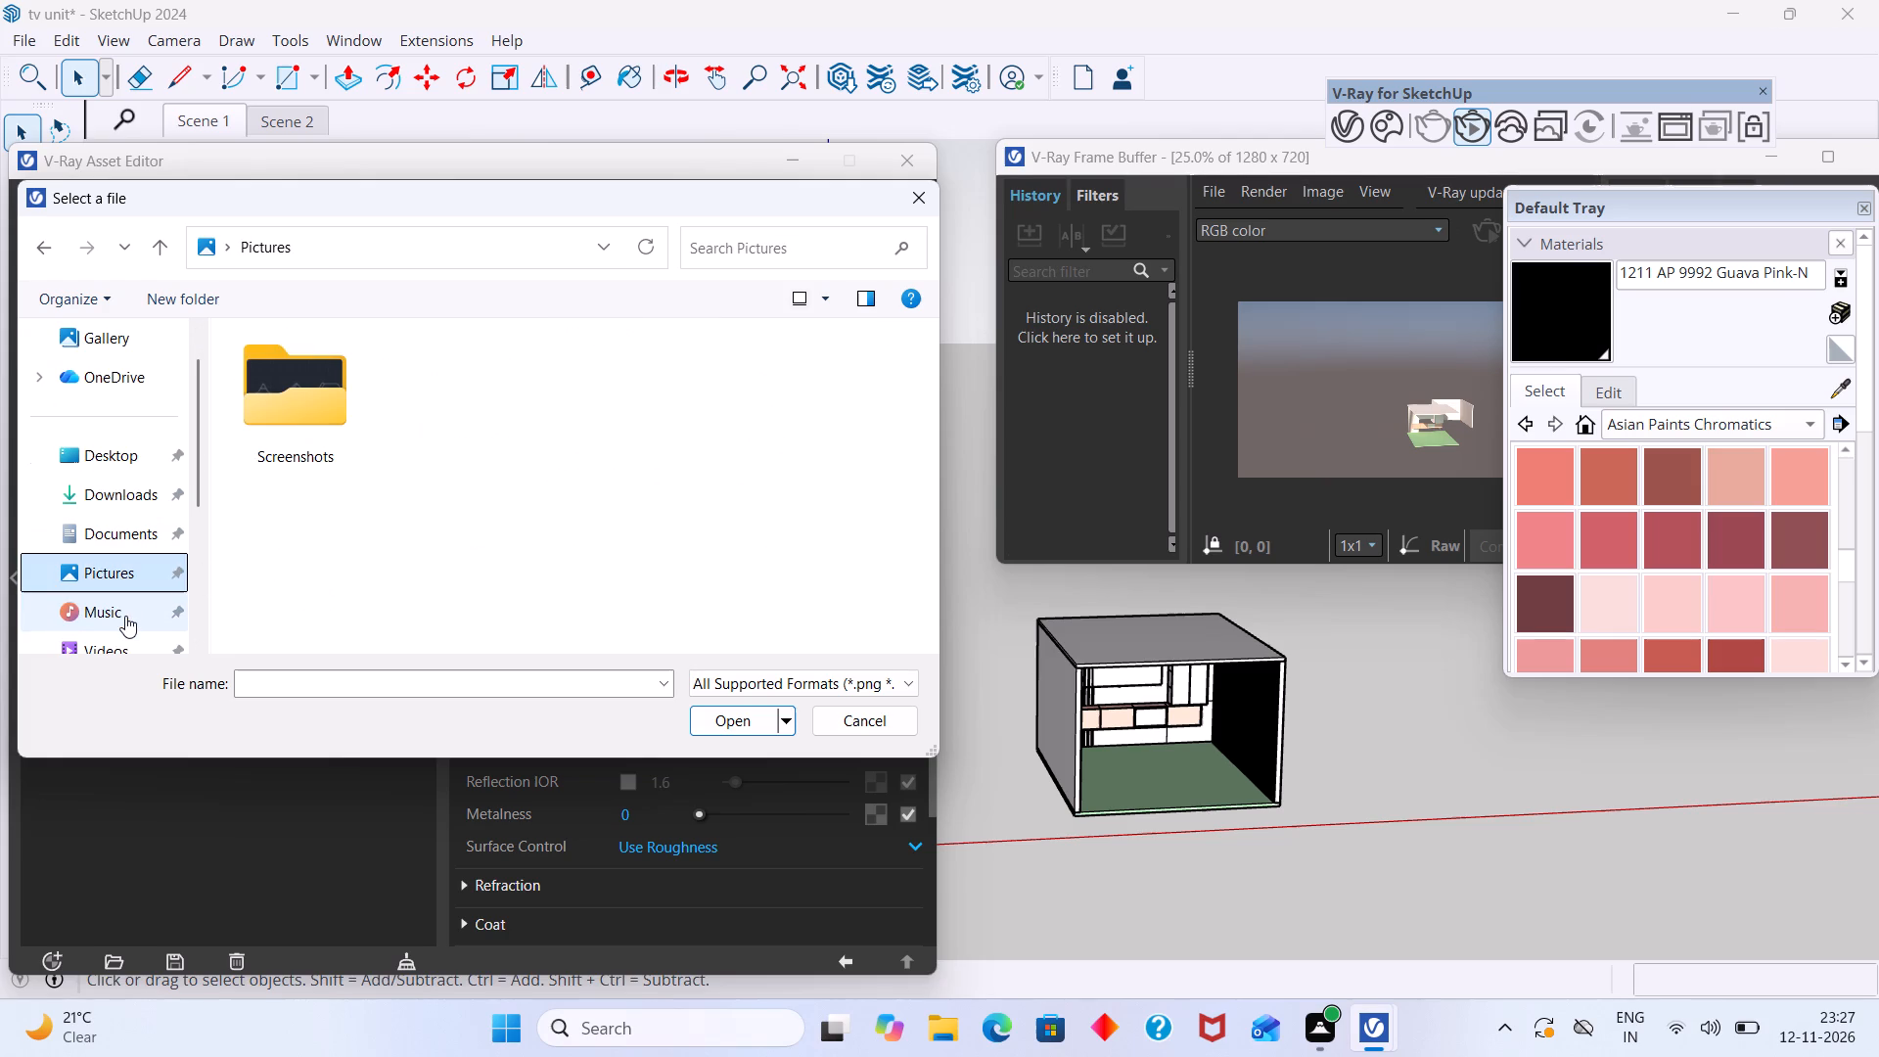
{"action": "left_click", "coordinate": [314, 383]}
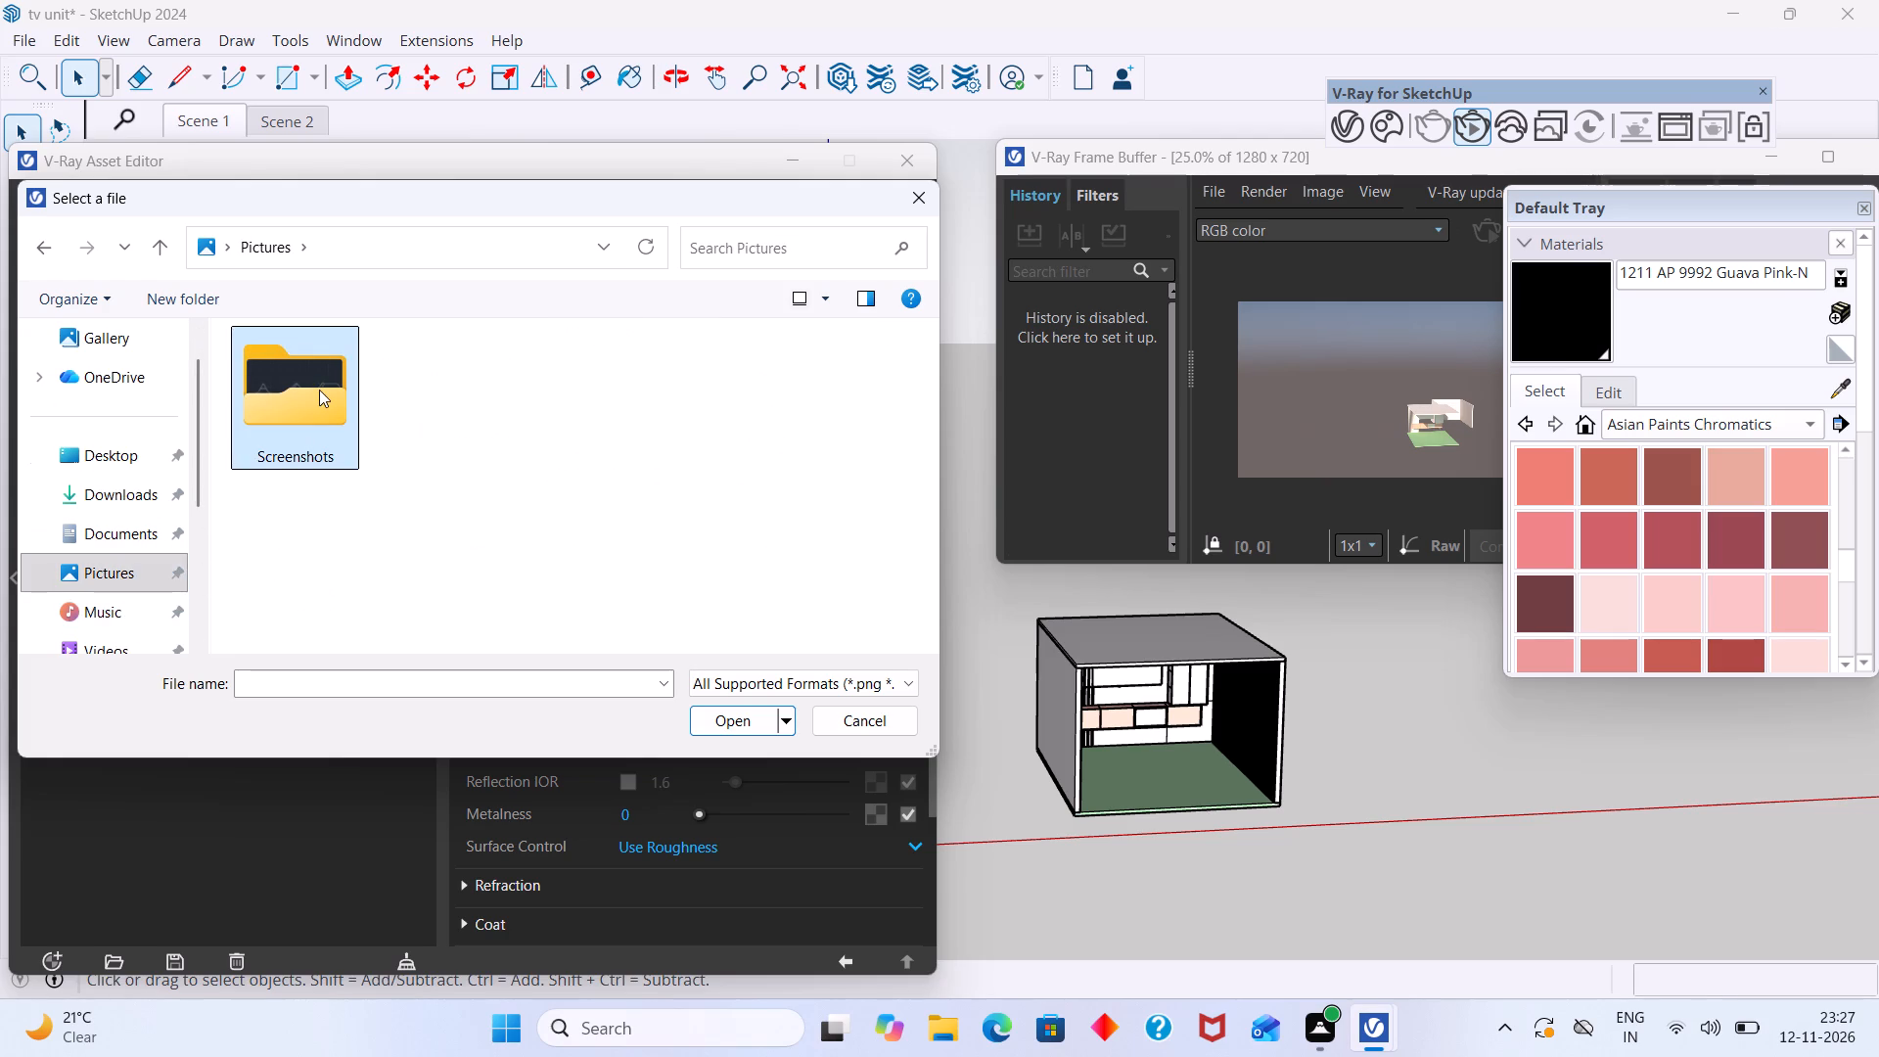
{"action": "left_click", "coordinate": [321, 392]}
{"action": "left_click", "coordinate": [322, 392]}
{"action": "left_click", "coordinate": [717, 715]}
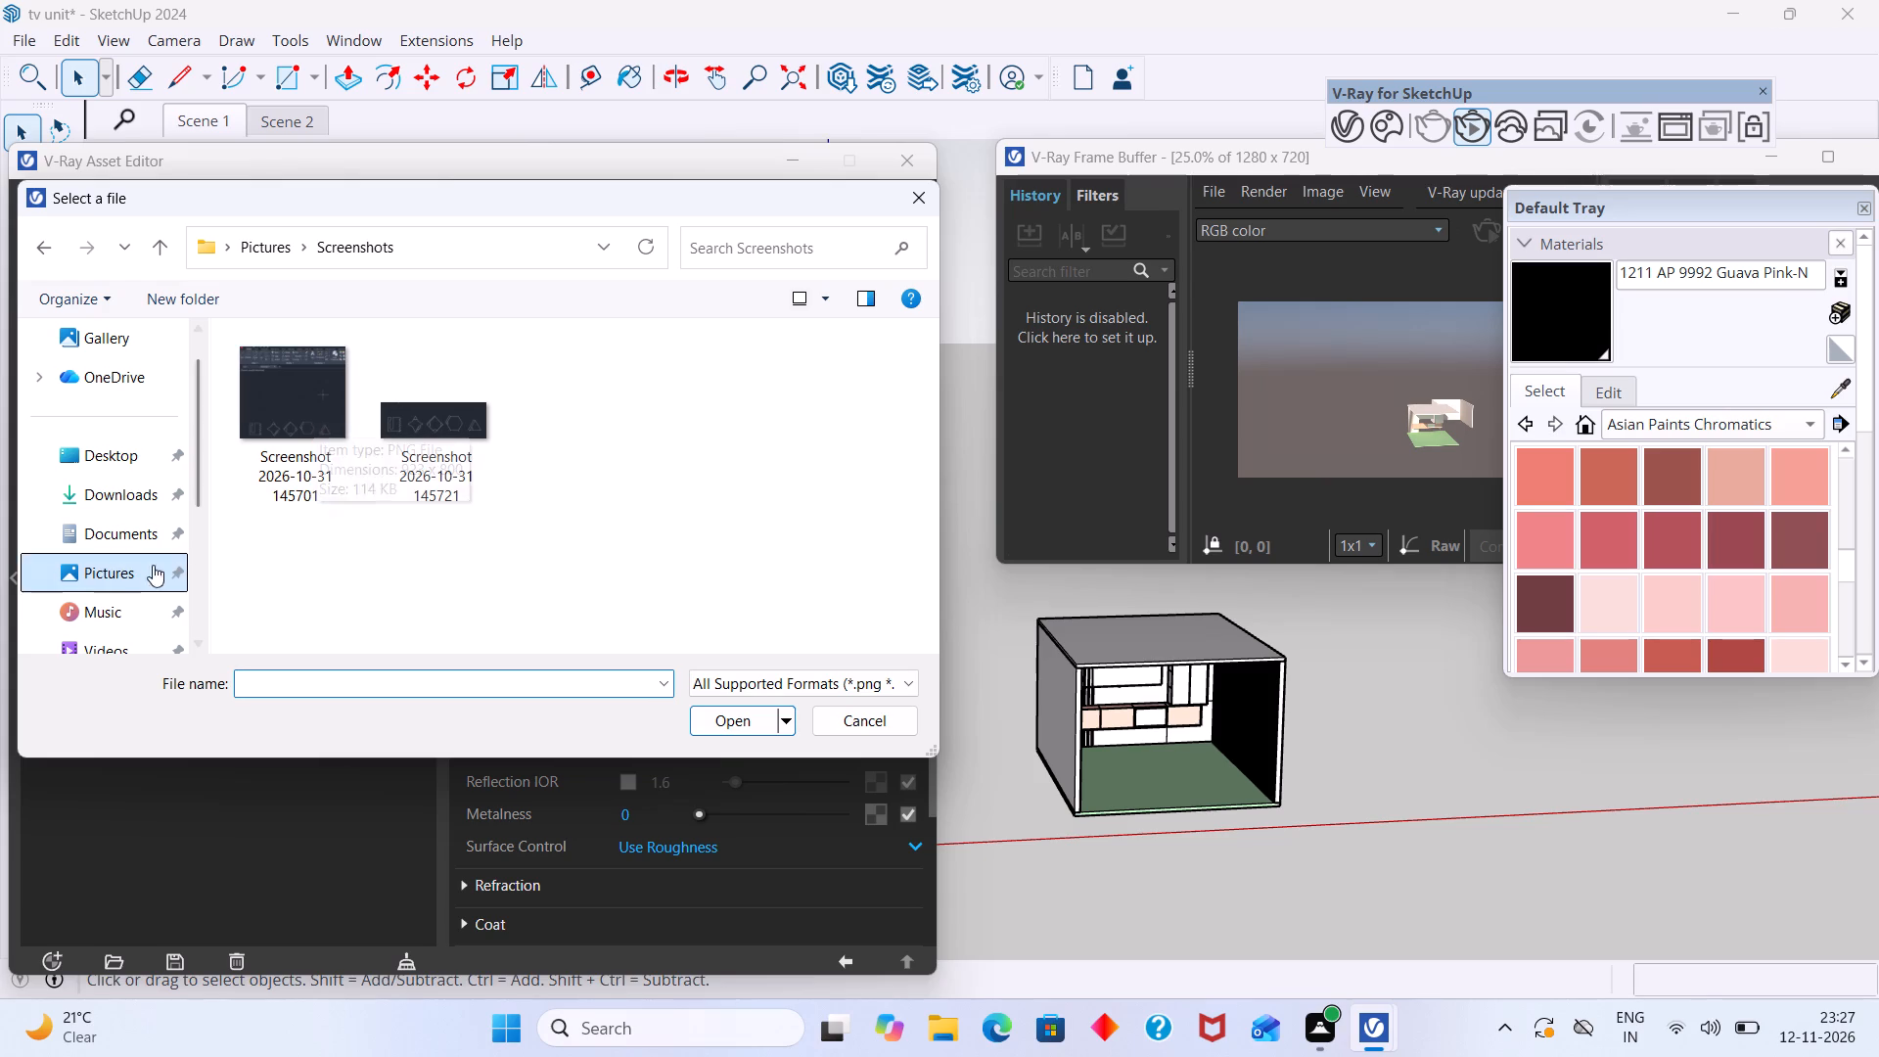
{"action": "scroll", "coordinate": [115, 600], "scroll_direction": "down", "scroll_amount": 2}
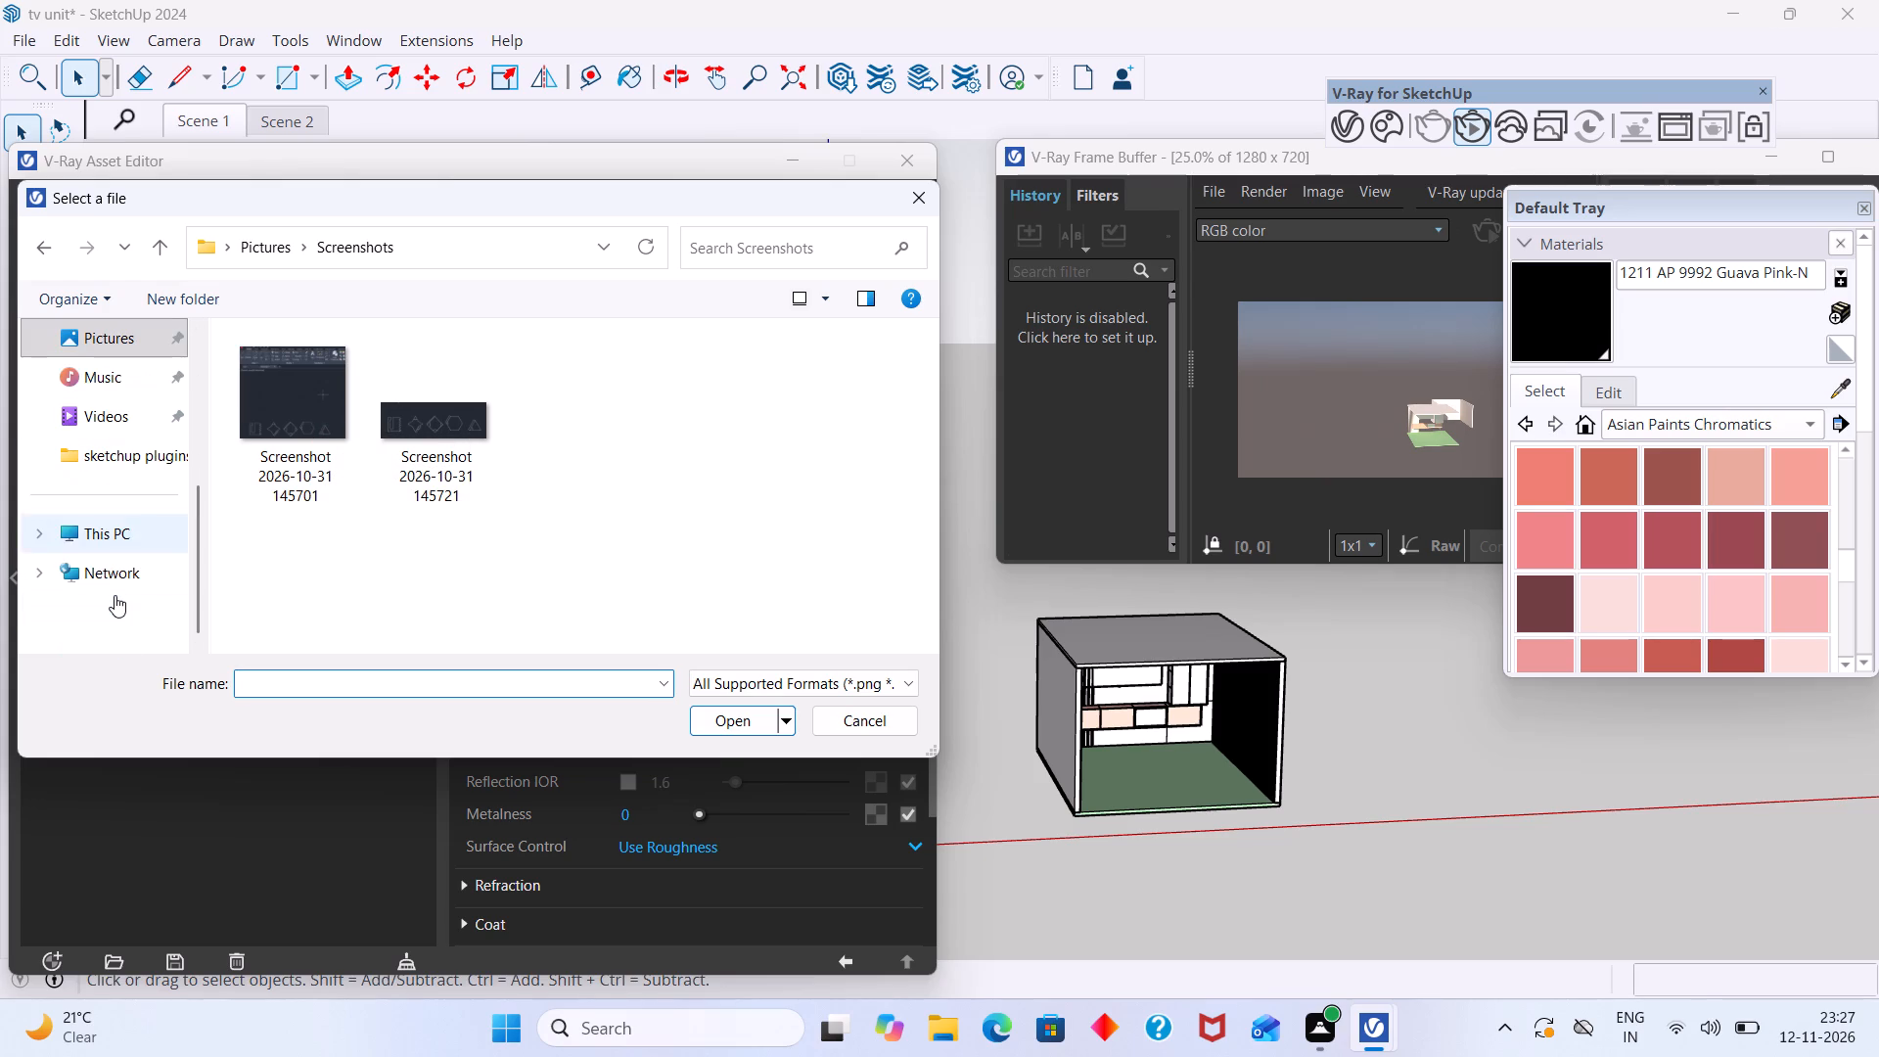
{"action": "scroll", "coordinate": [130, 481], "scroll_direction": "up", "scroll_amount": 2}
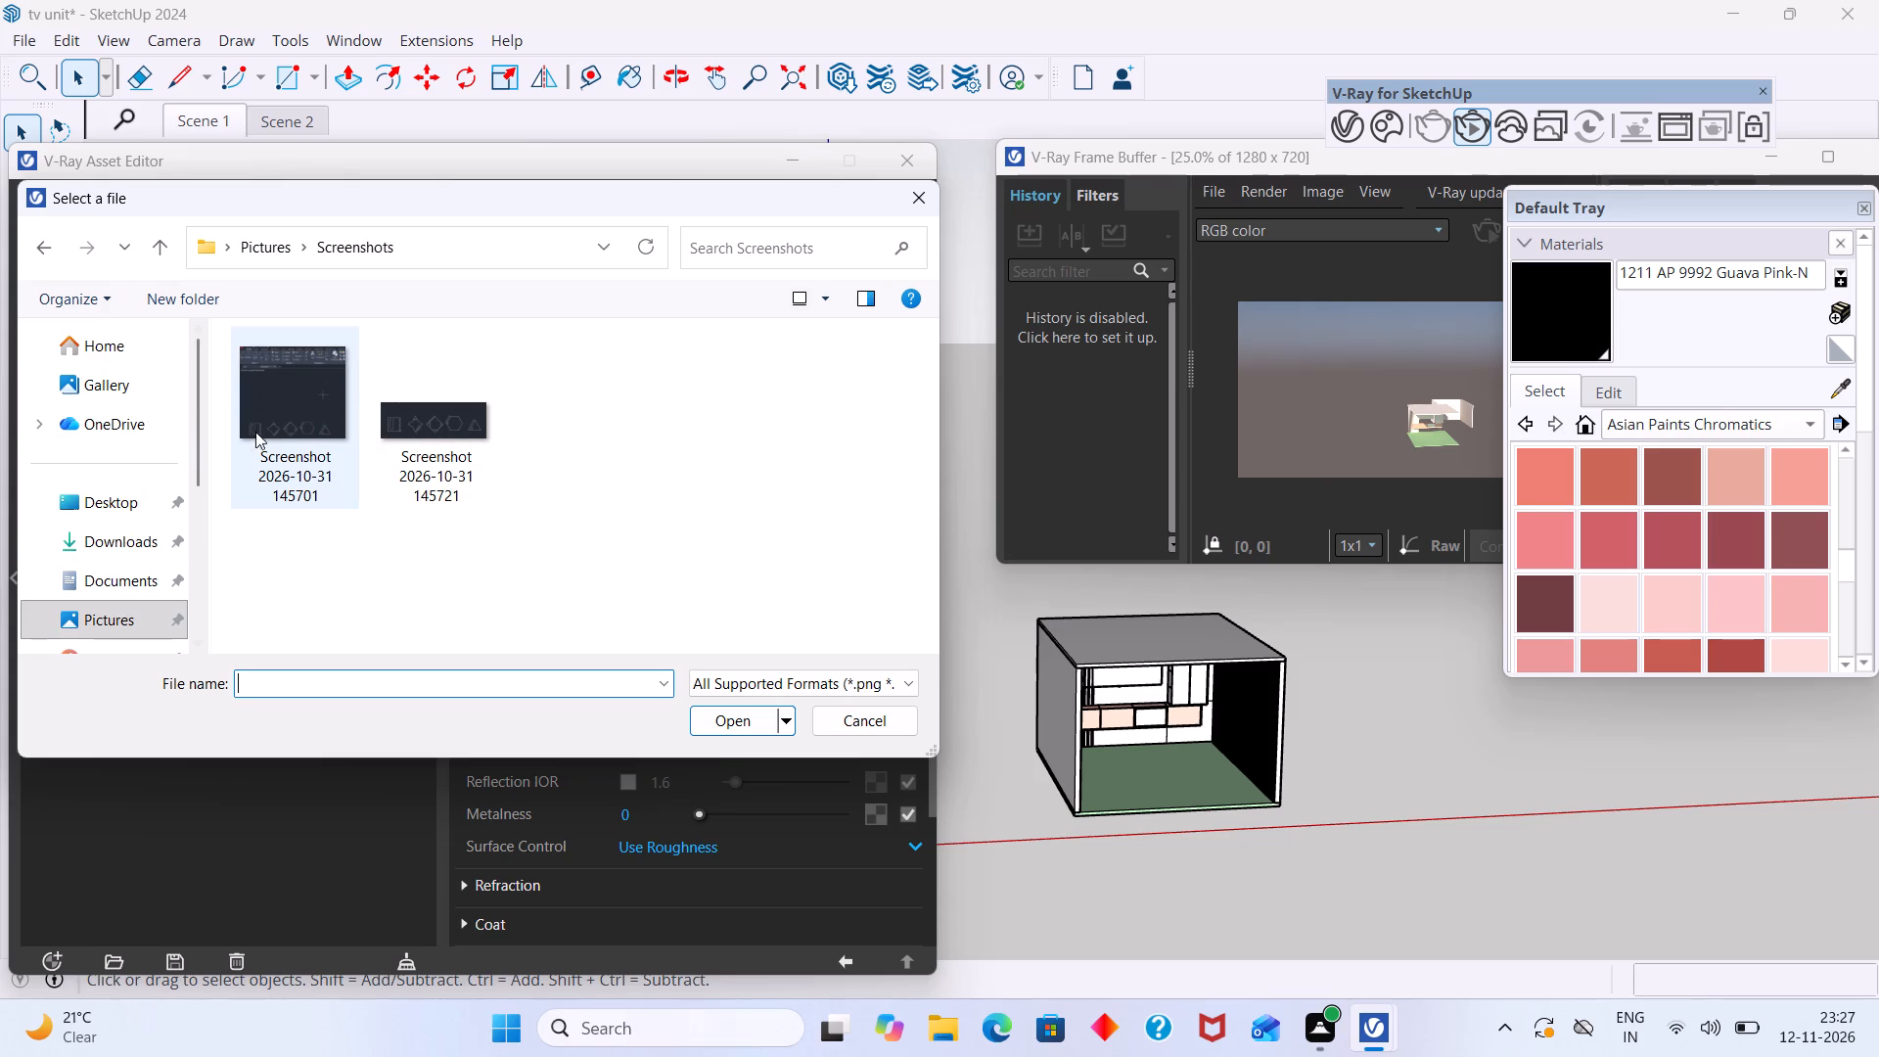
Delete the 145721 and 145701 screenshots dated 2026-10-31 from the Screenshots folder, and close the file selection without choosing an image.
{"action": "left_click_drag", "start_coordinate": [281, 408], "coordinate": [489, 492]}
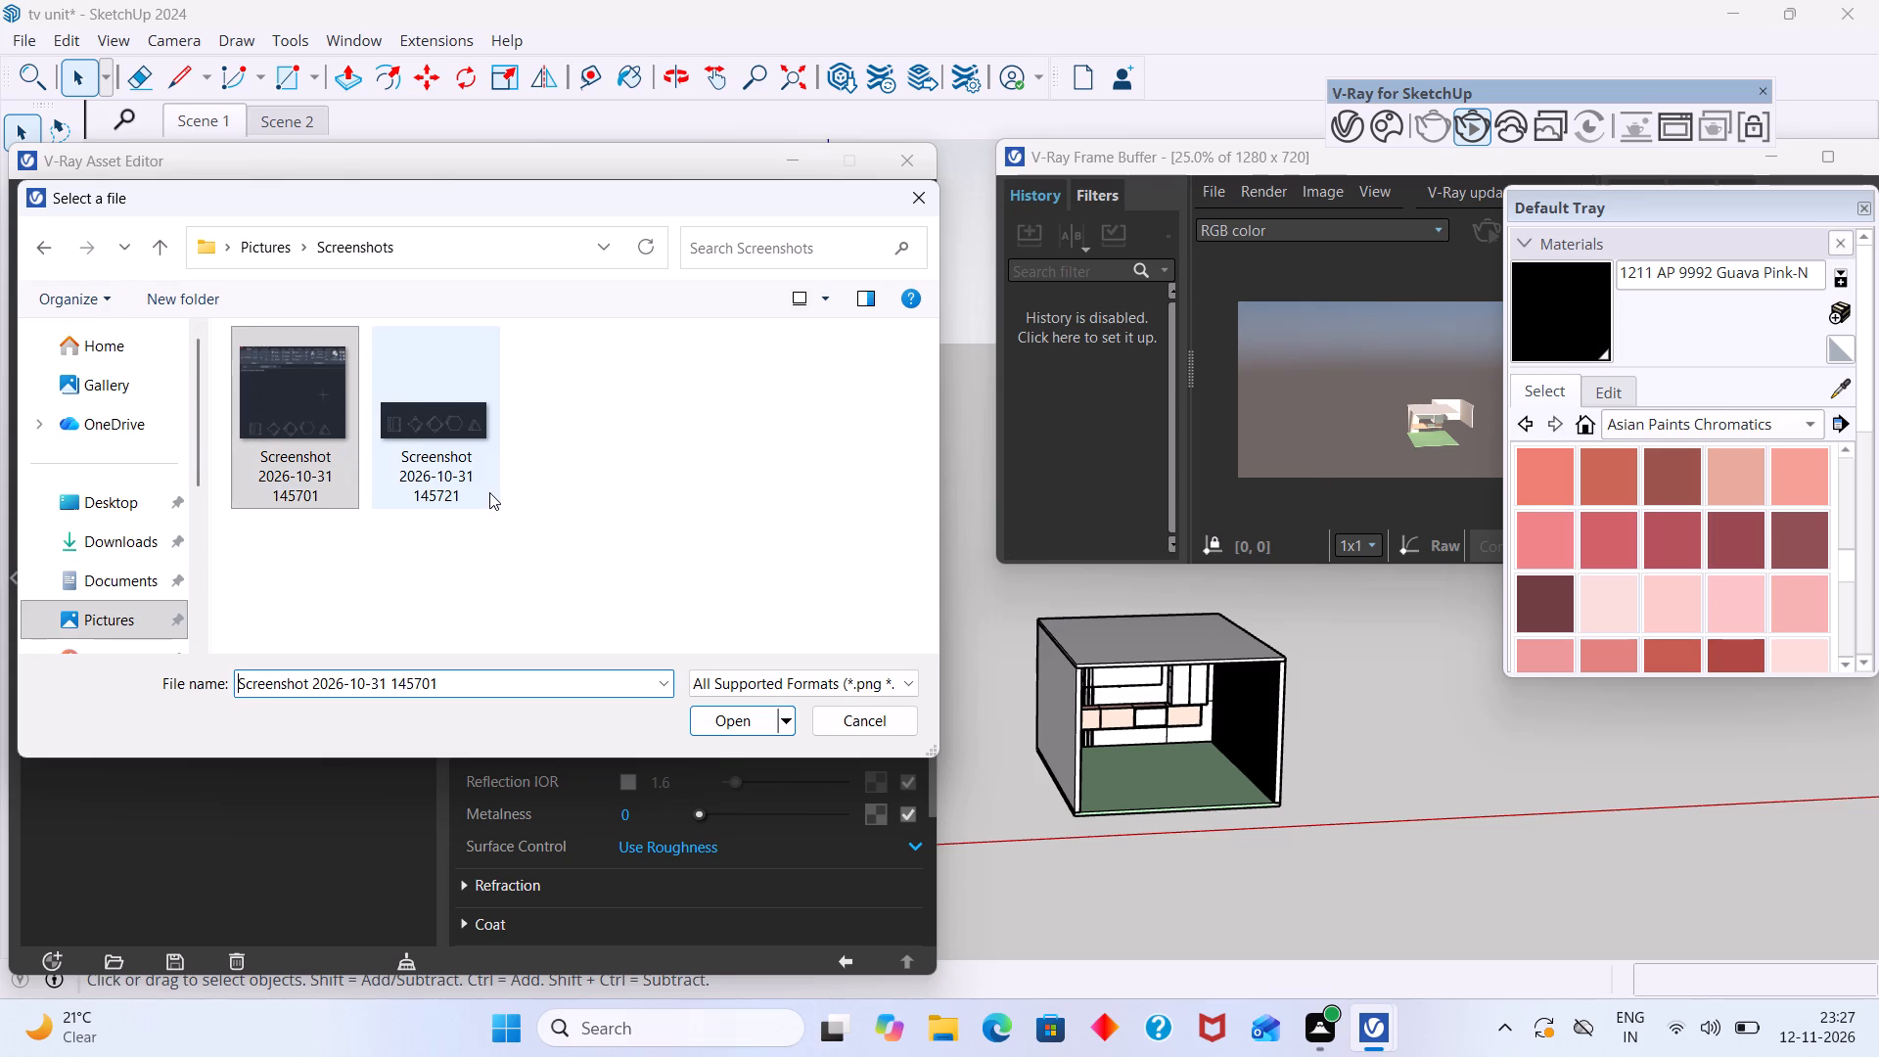
{"action": "right_click", "coordinate": [463, 454]}
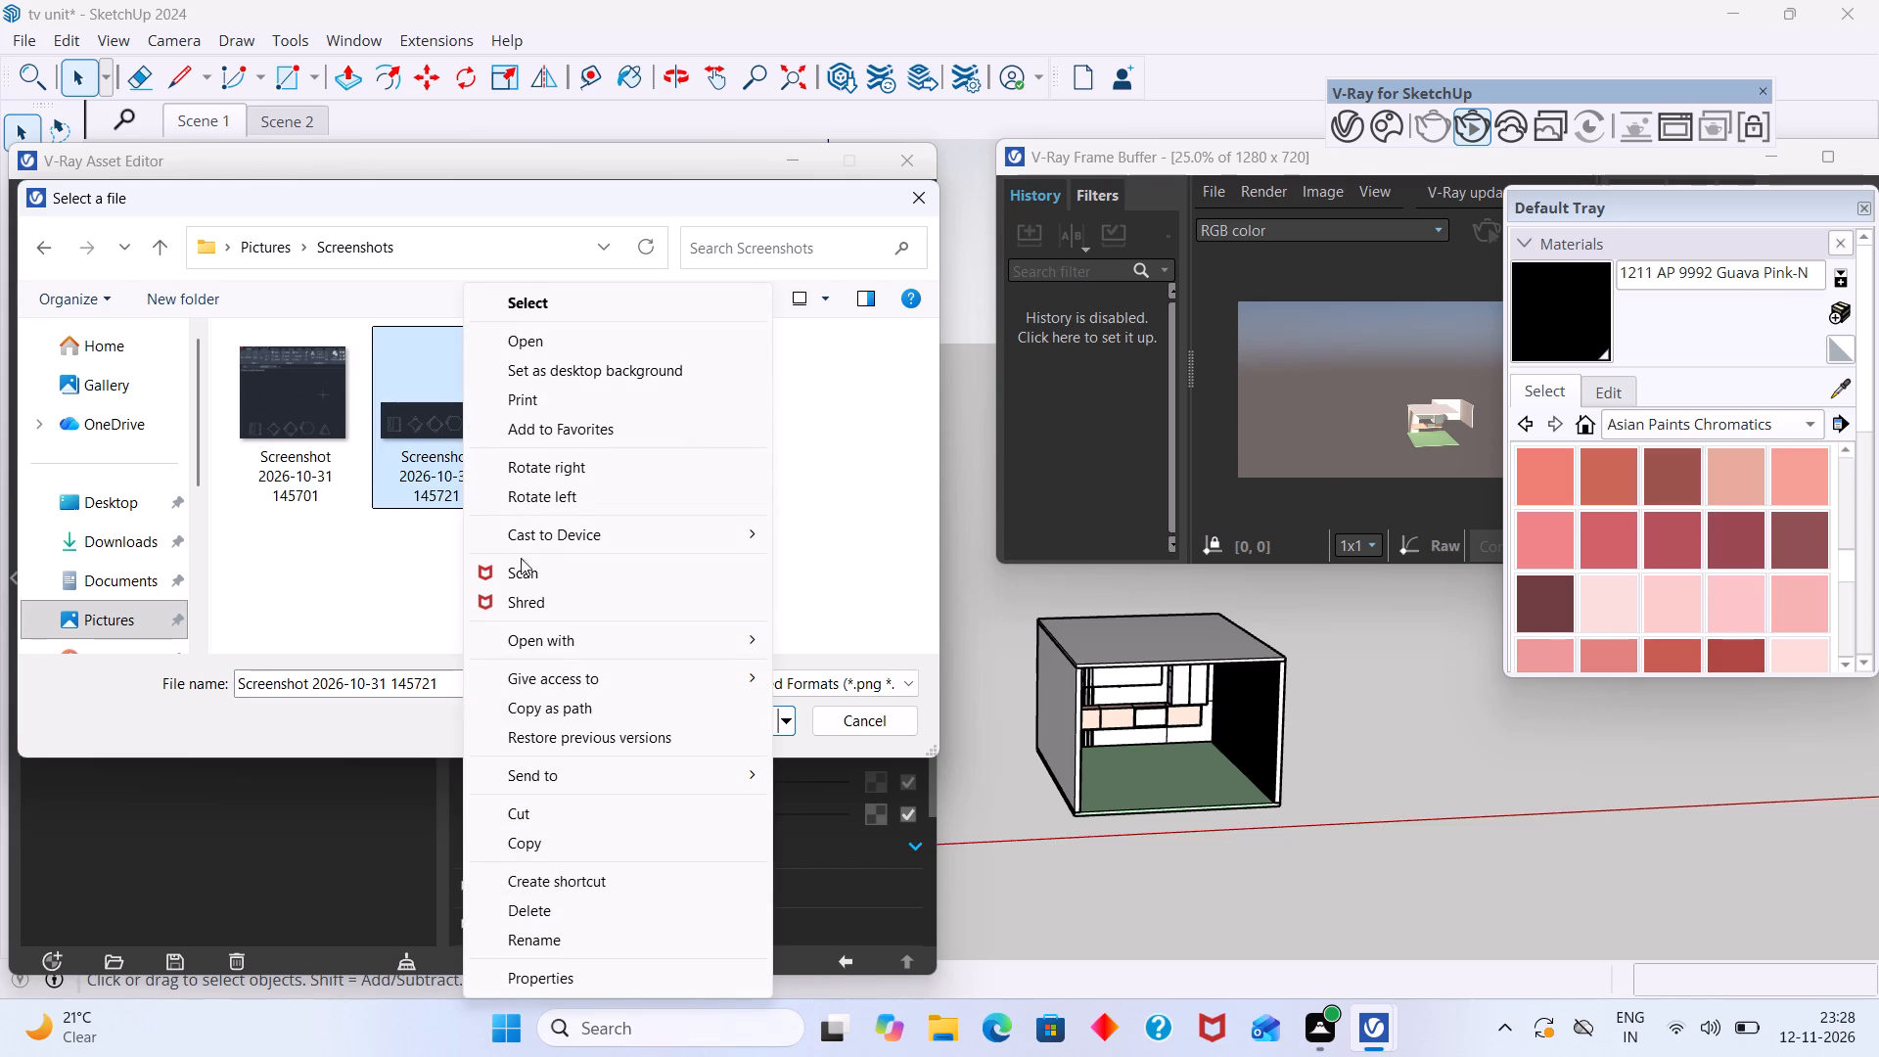
{"action": "left_click", "coordinate": [542, 912]}
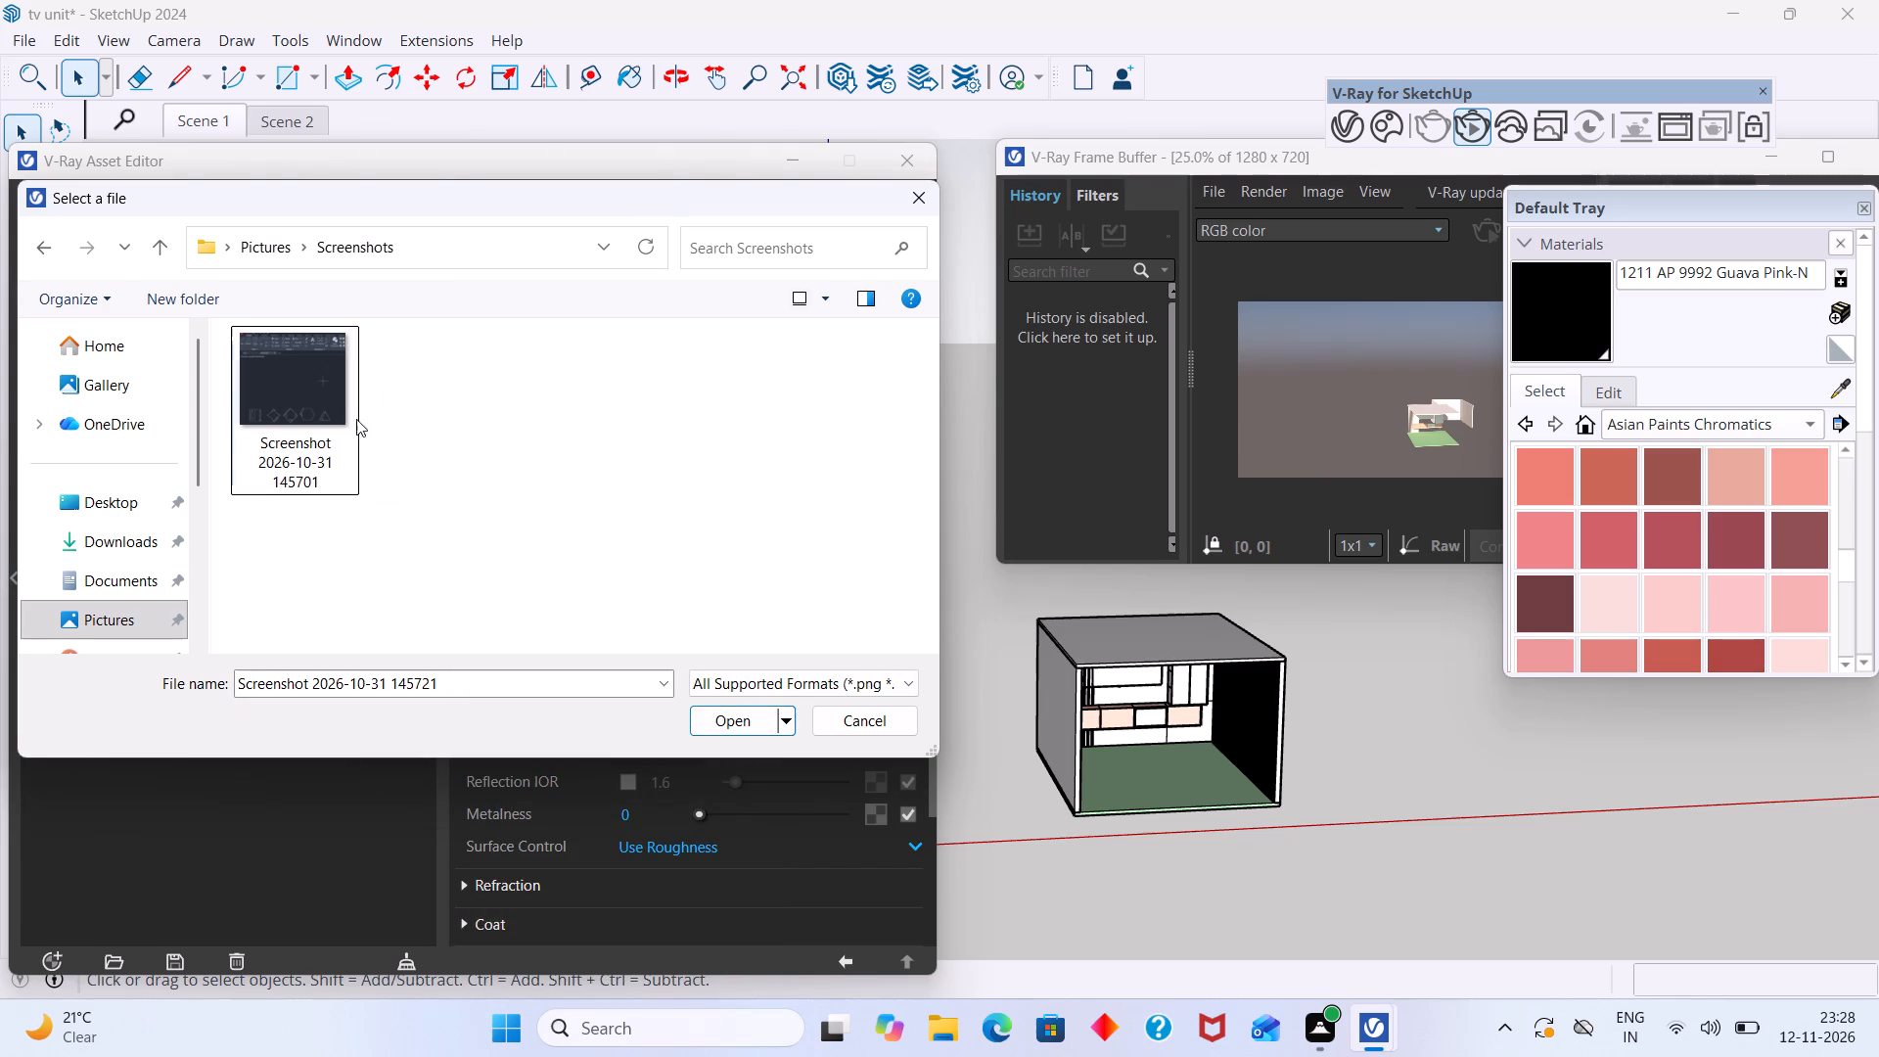
{"action": "right_click", "coordinate": [325, 410]}
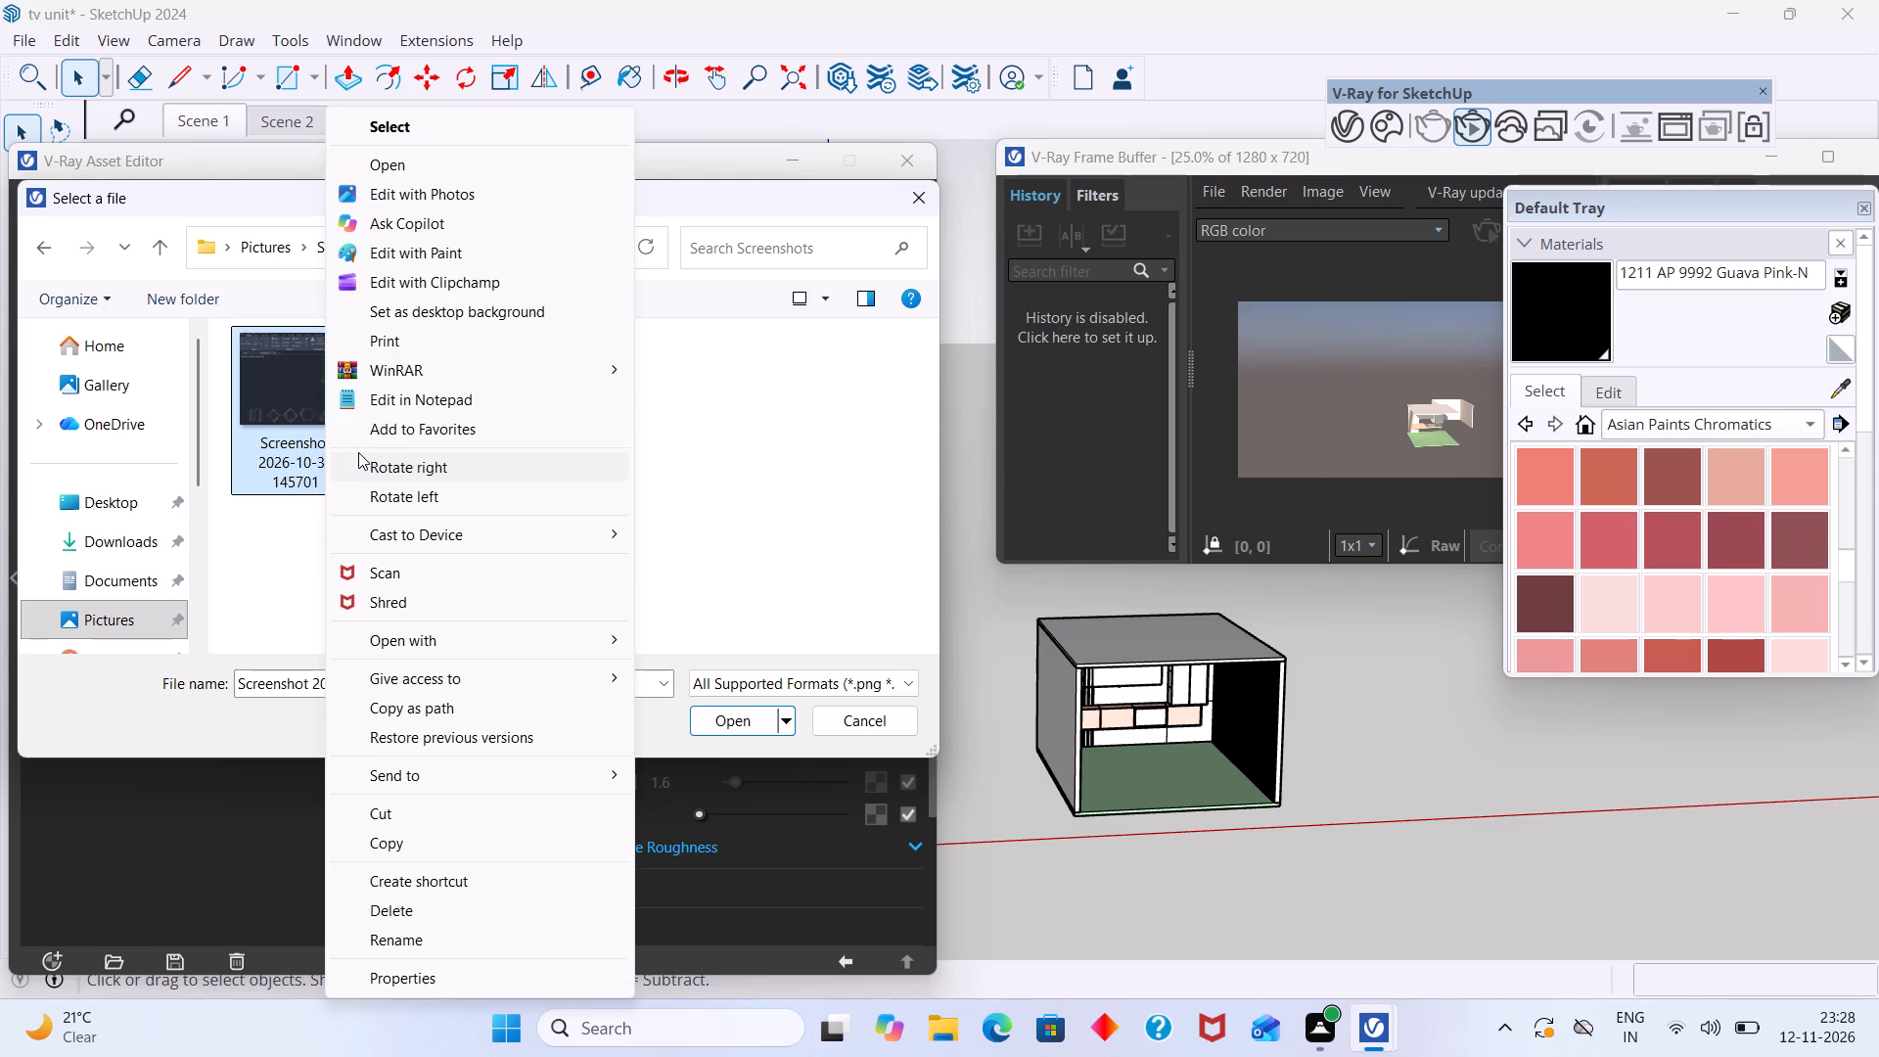
{"action": "left_click", "coordinate": [413, 912]}
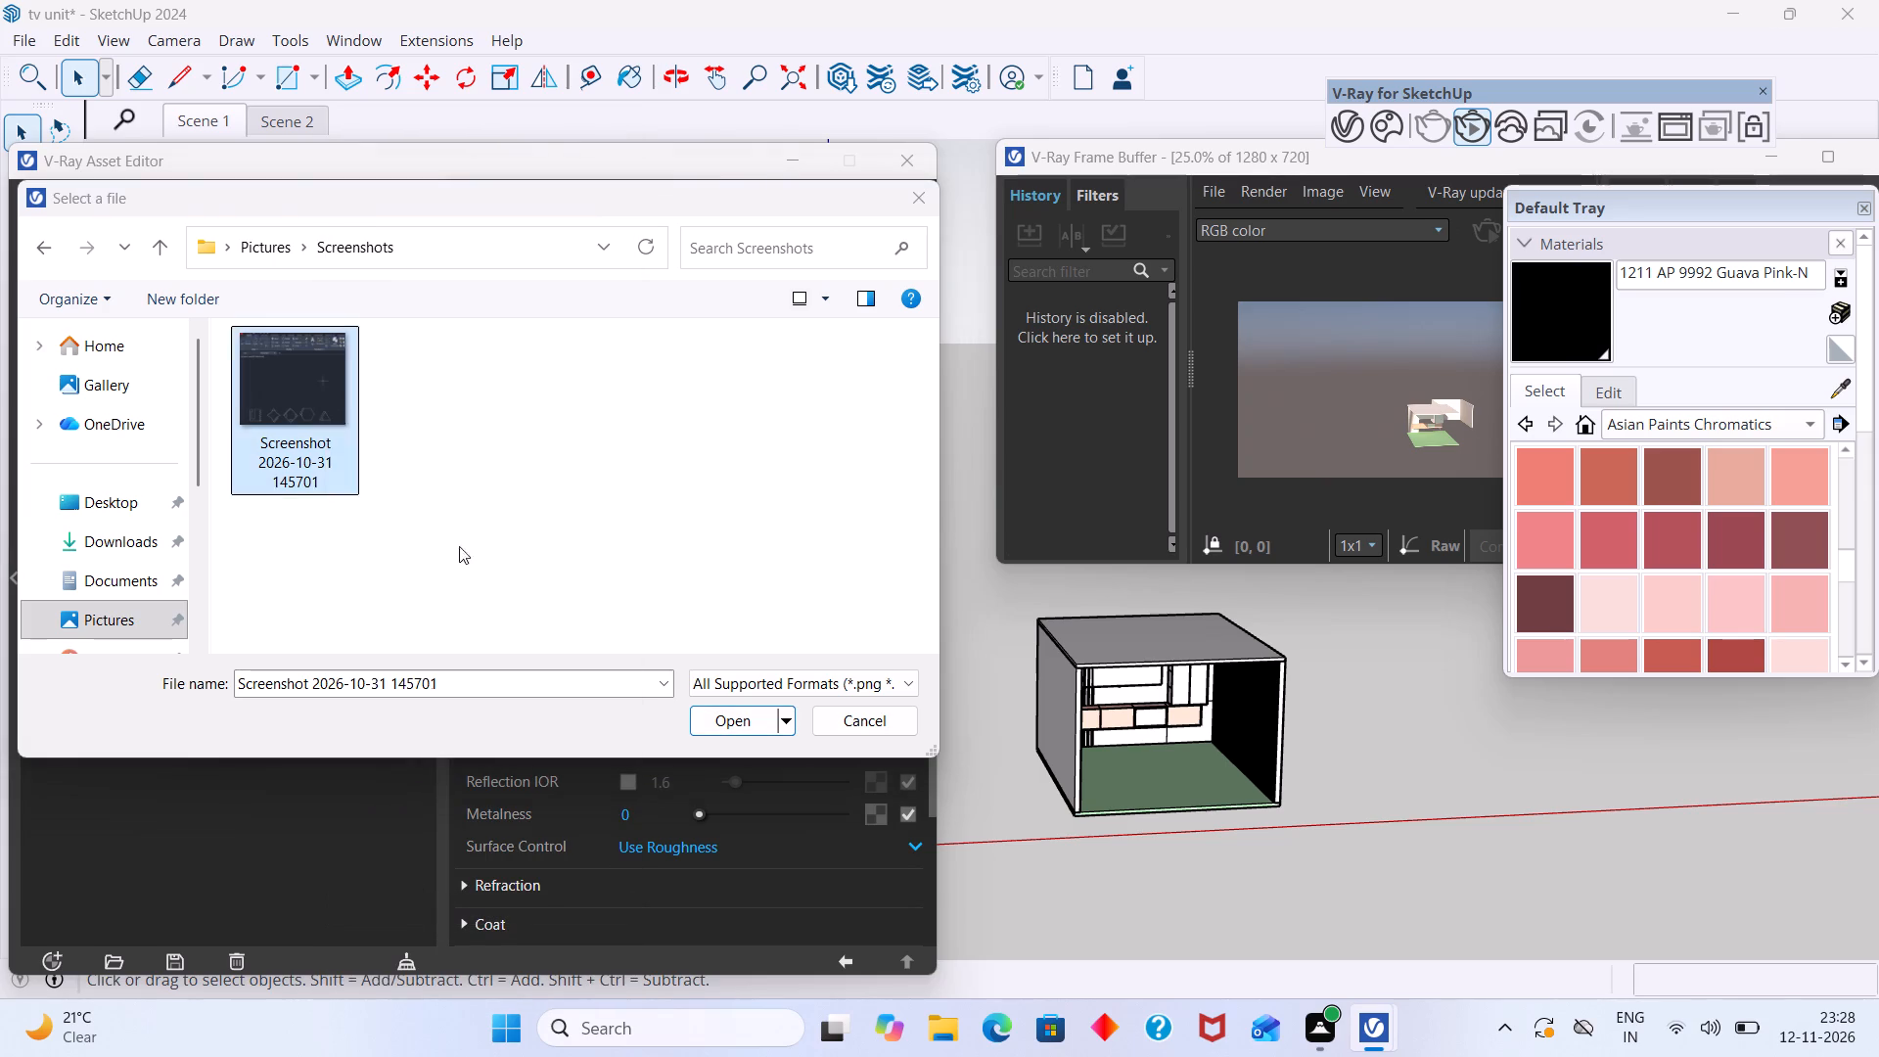
{"action": "left_click", "coordinate": [919, 194]}
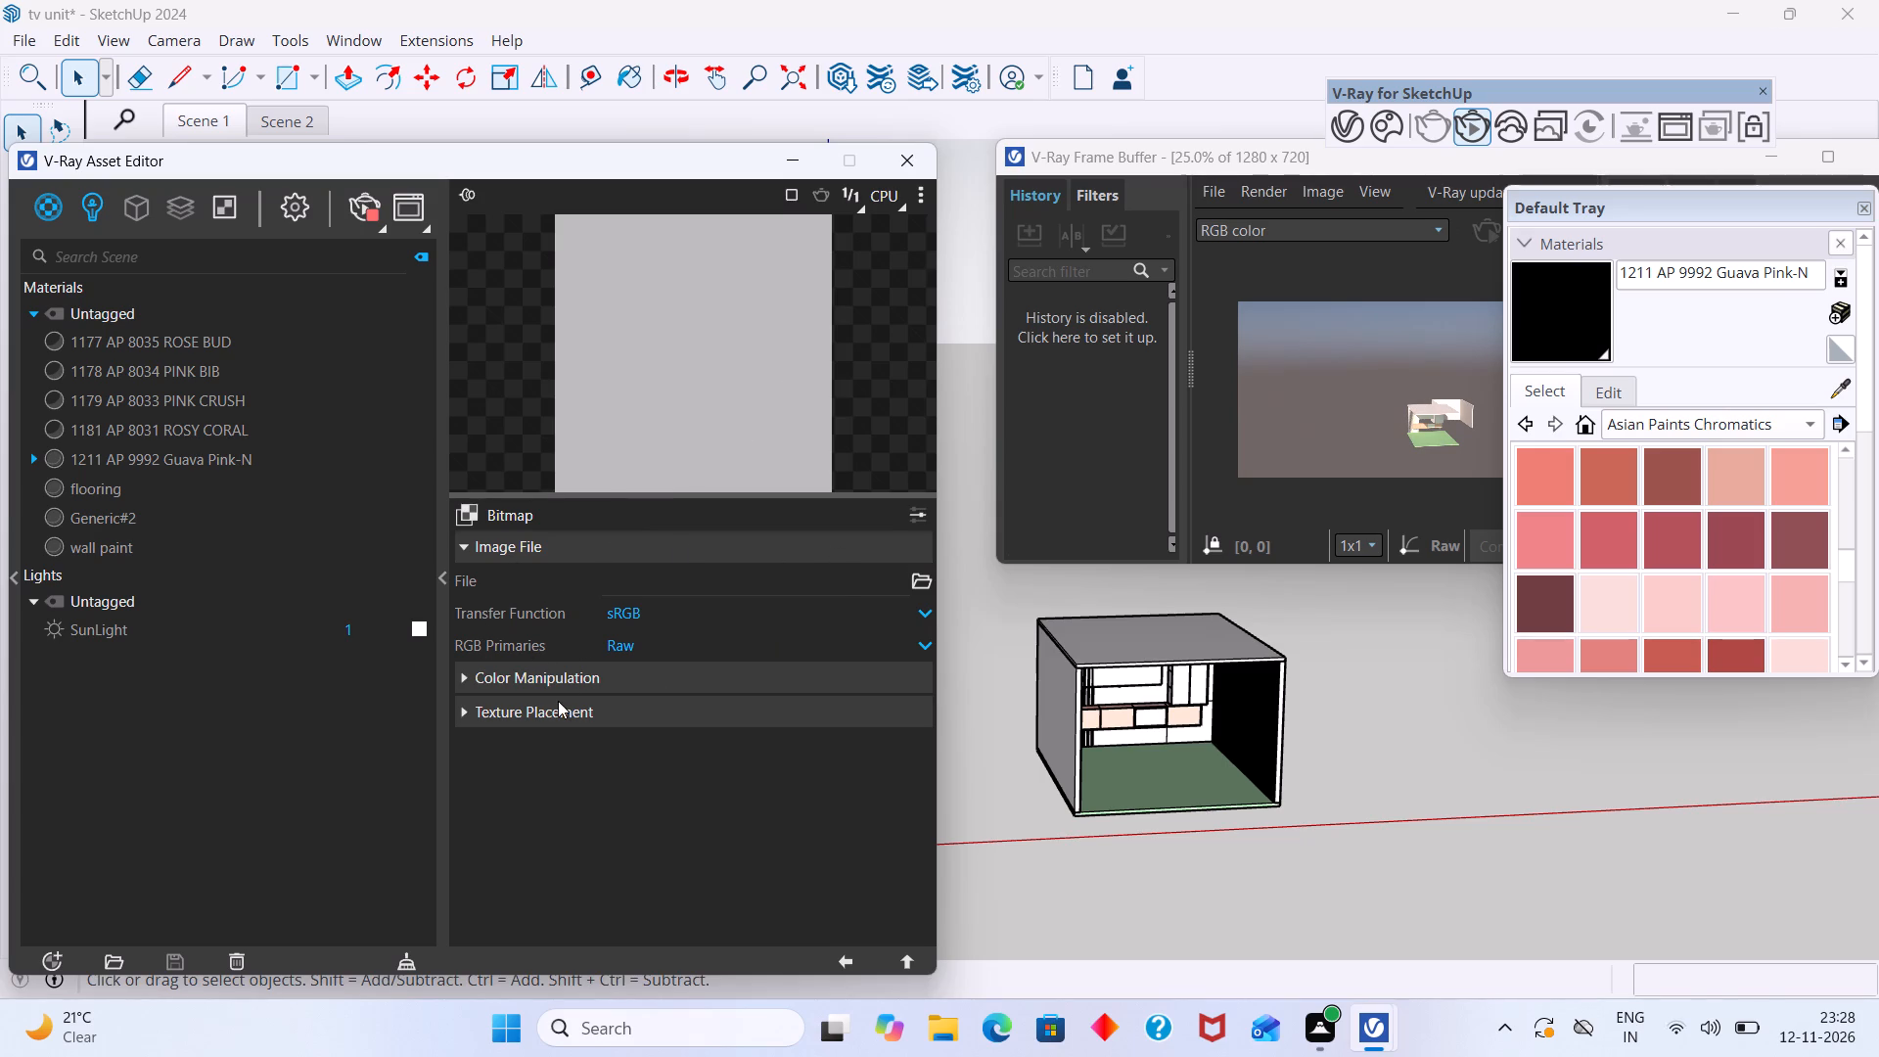
Examine the reflection Bitmap's basic and advanced Image File and Color Manipulation settings, reselecting the Bitmap type without choosing an image.
{"action": "left_click", "coordinate": [910, 512]}
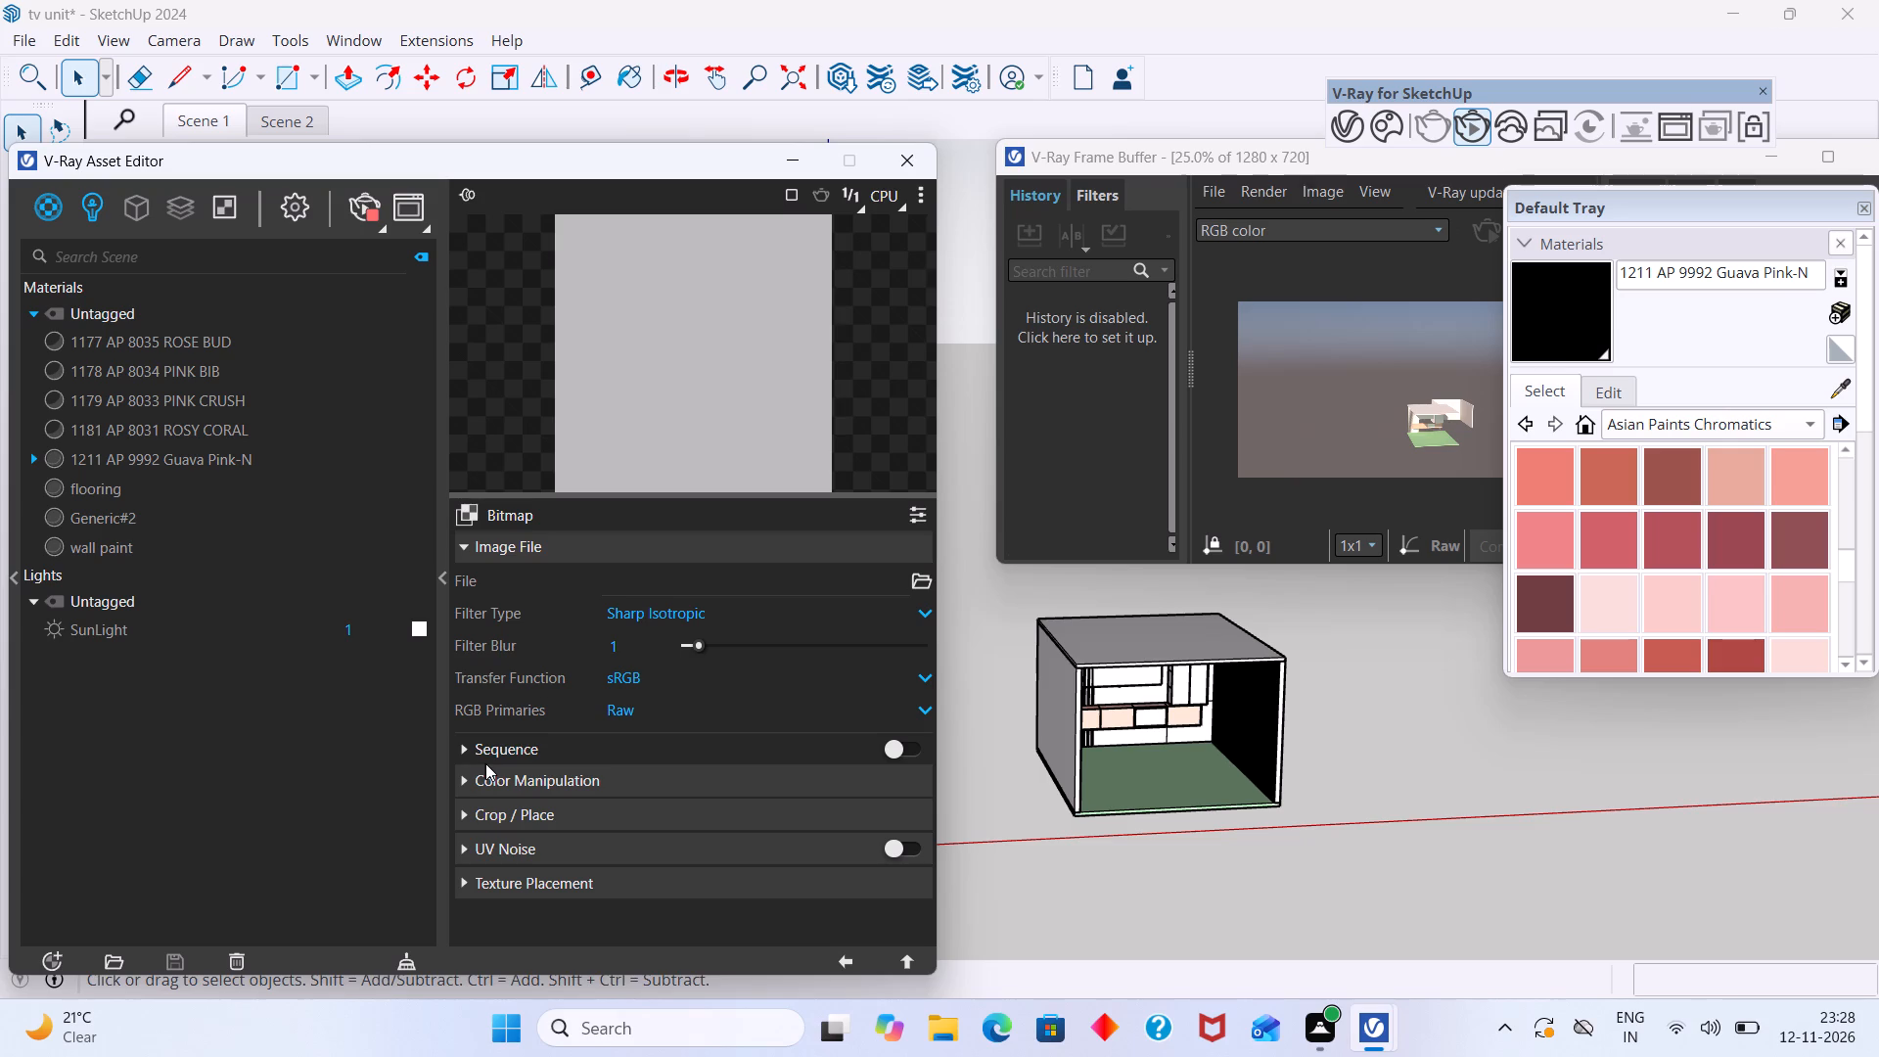
{"action": "left_click", "coordinate": [461, 550]}
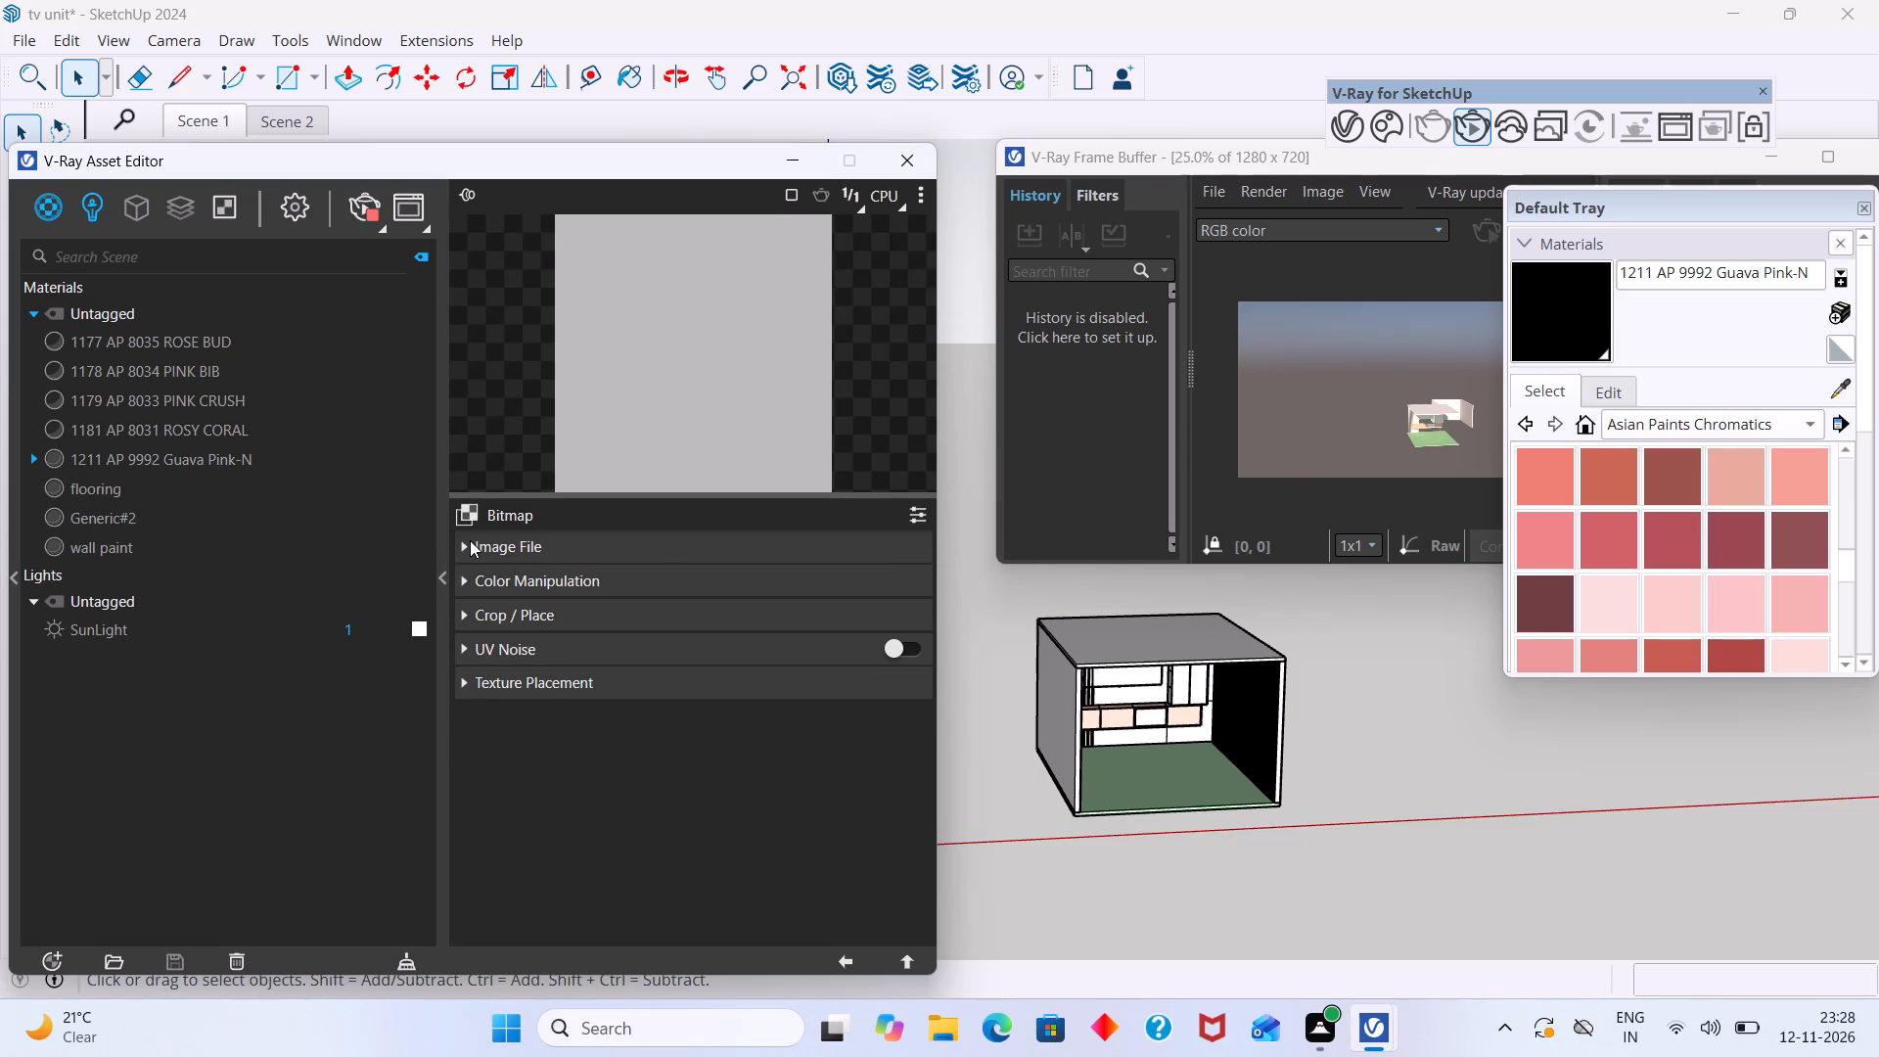
{"action": "left_click", "coordinate": [469, 540]}
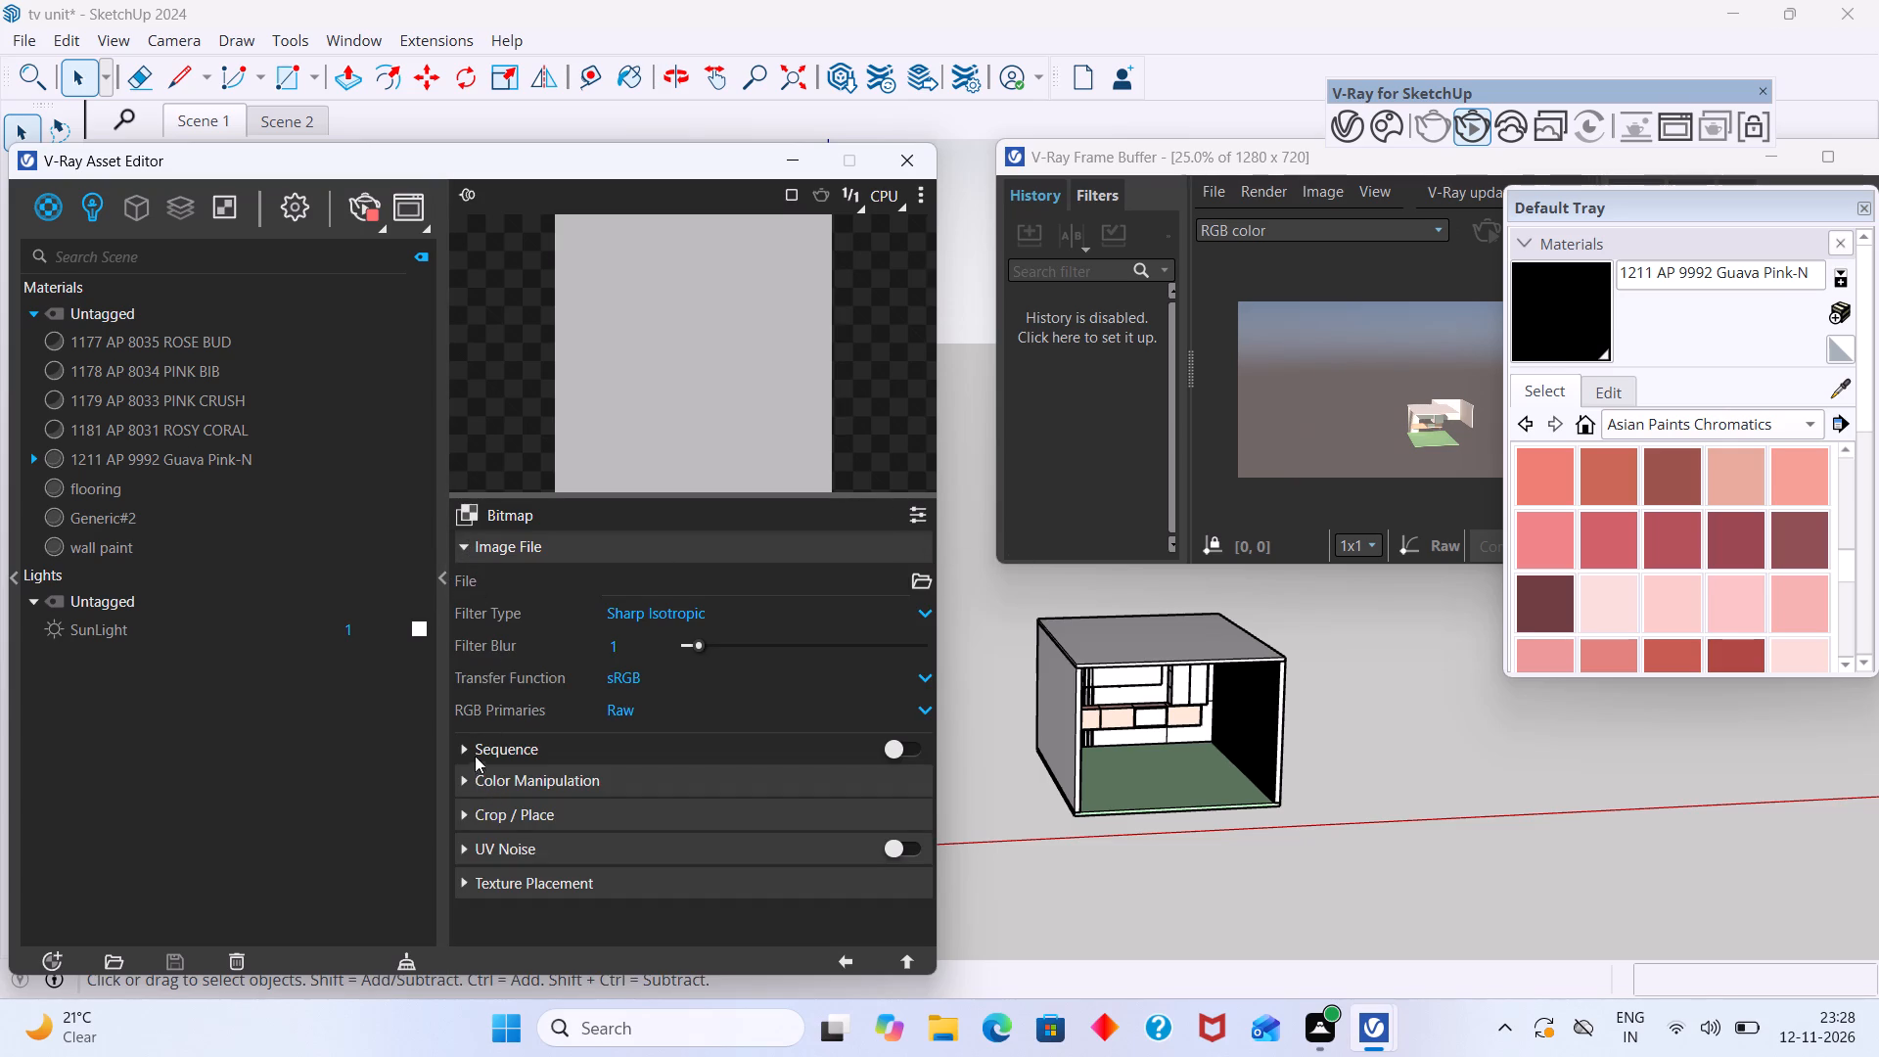
{"action": "left_click", "coordinate": [918, 521]}
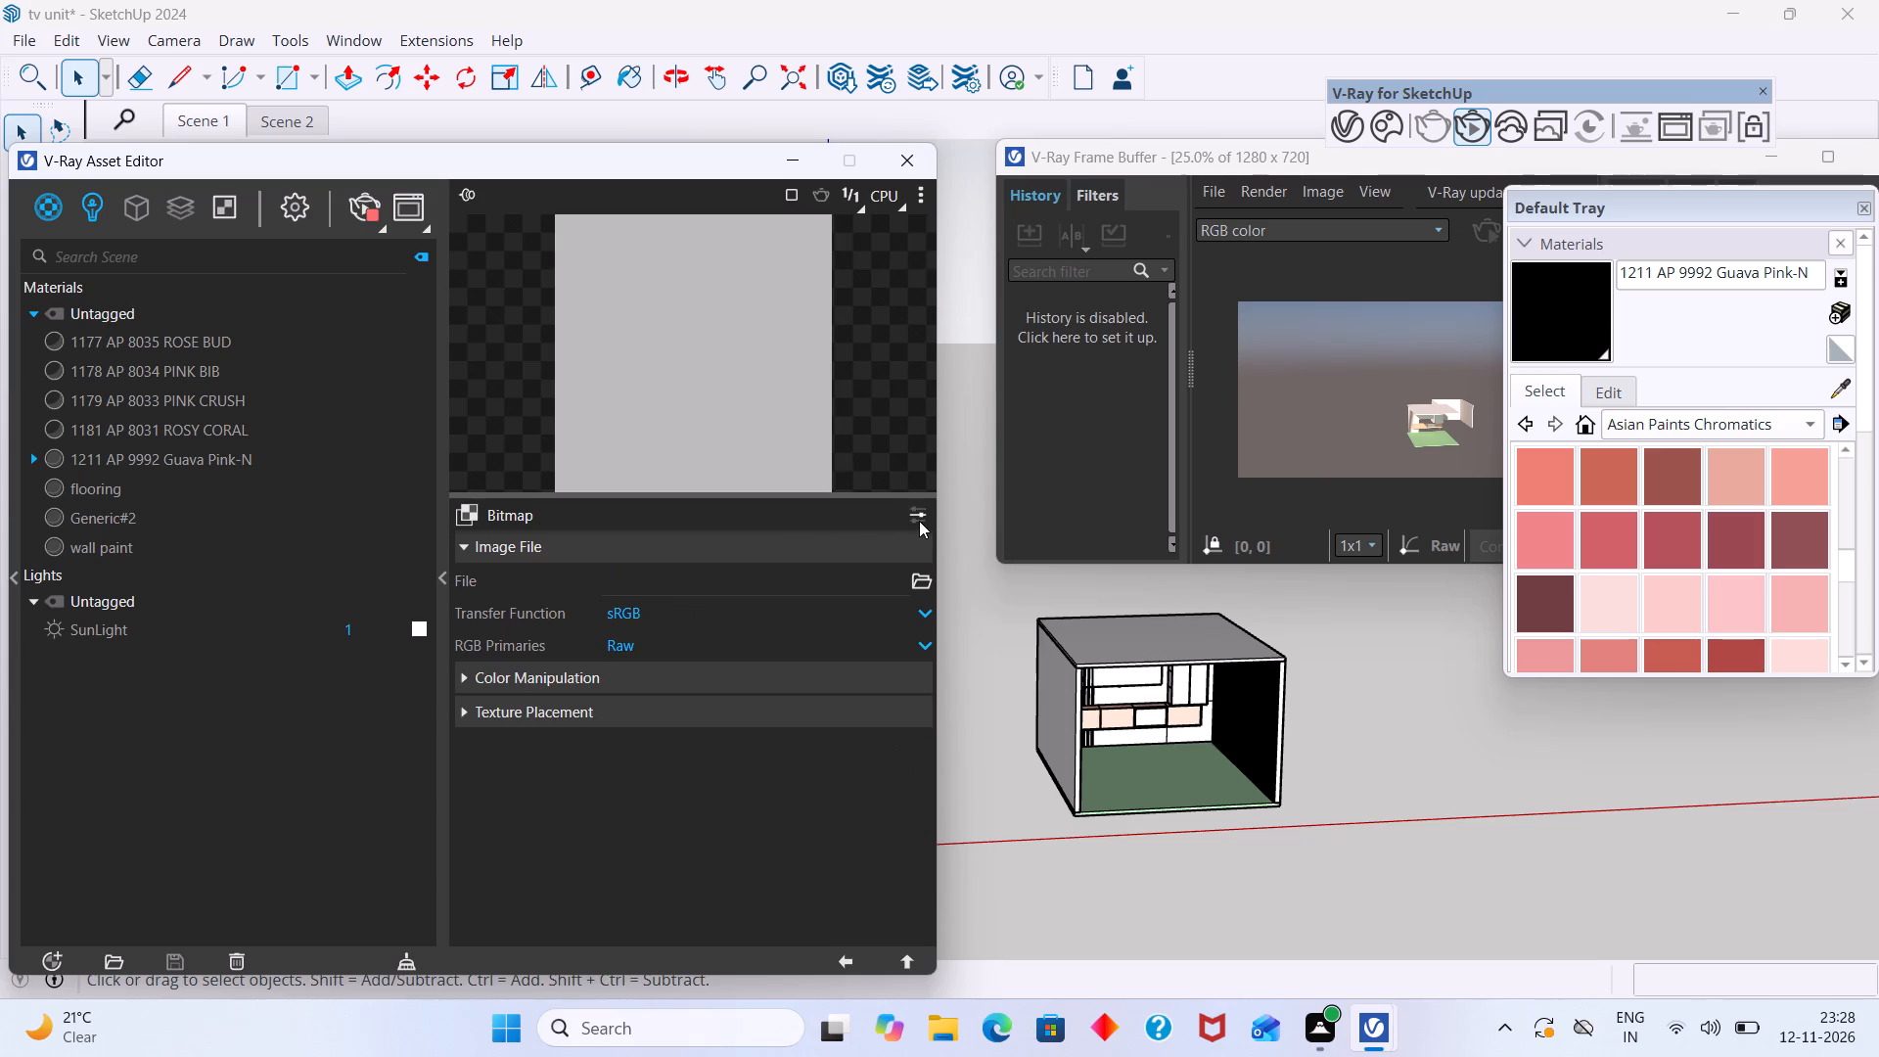
{"action": "left_click", "coordinate": [915, 507]}
{"action": "left_click", "coordinate": [473, 512]}
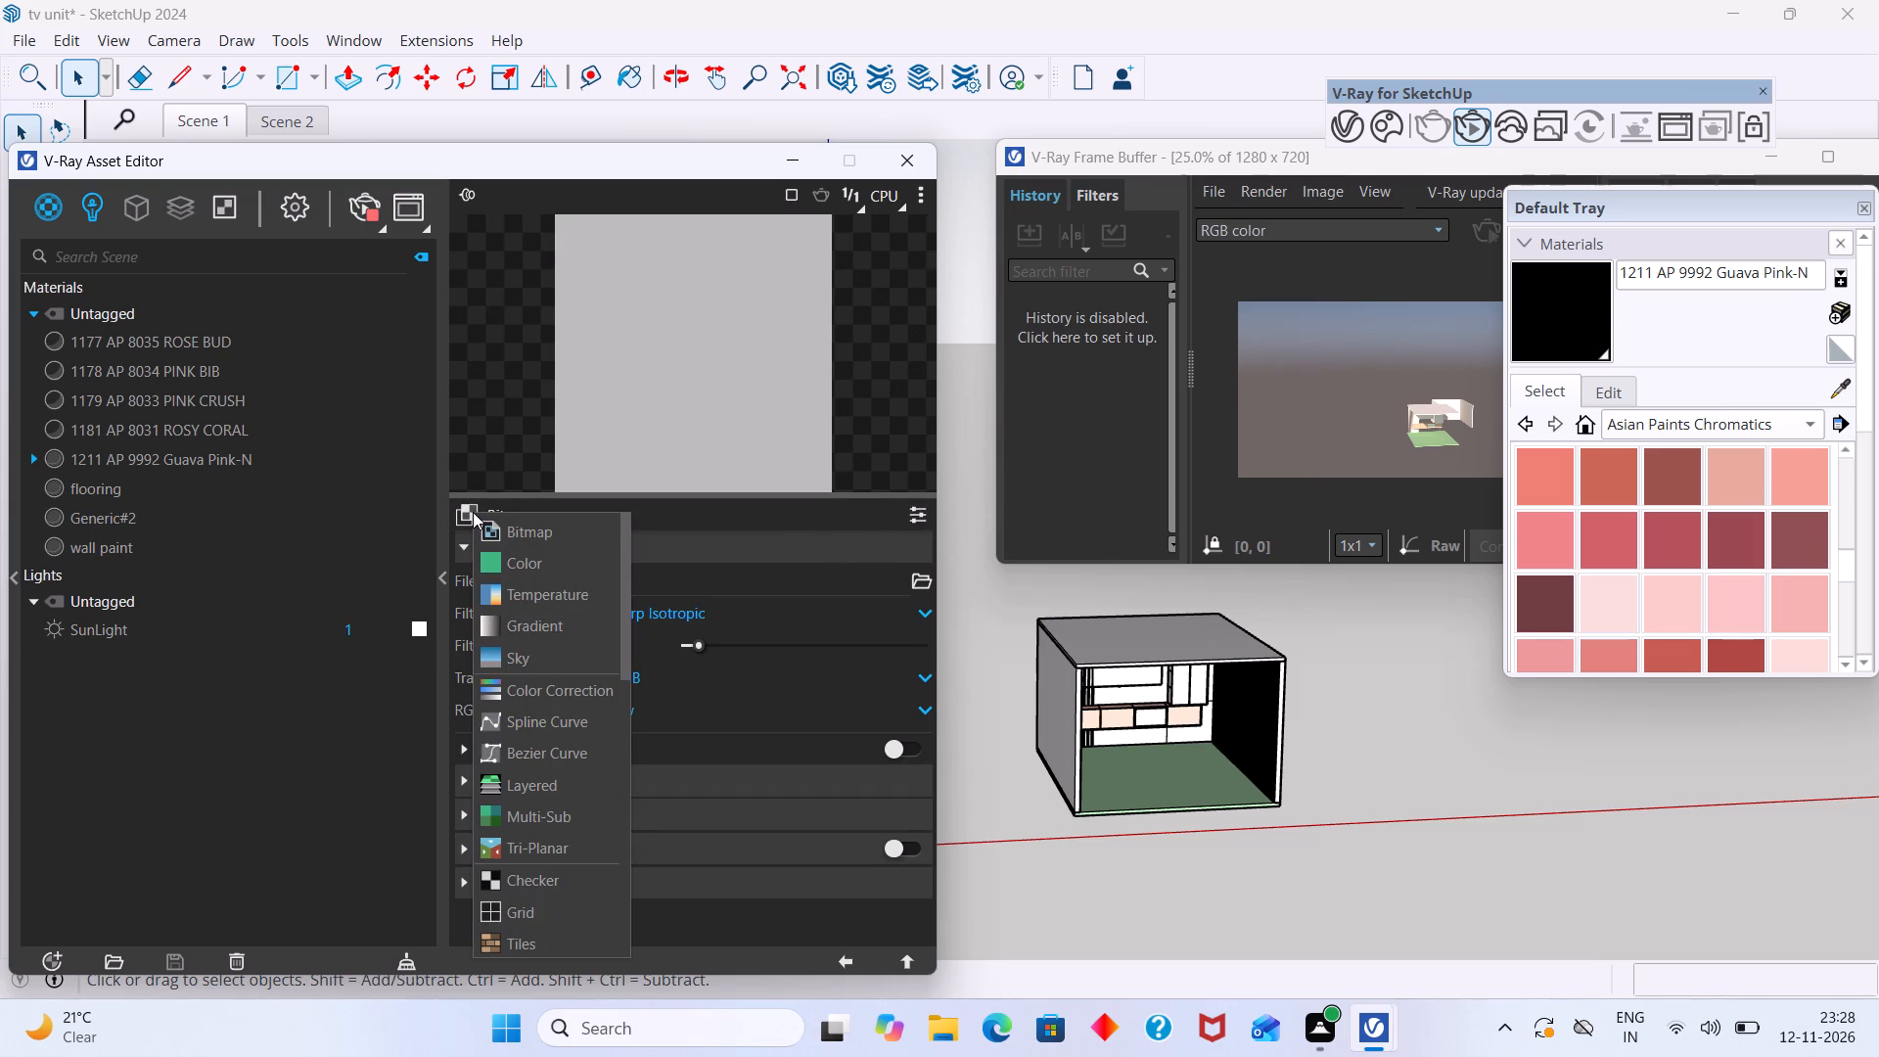
{"action": "left_click", "coordinate": [534, 530]}
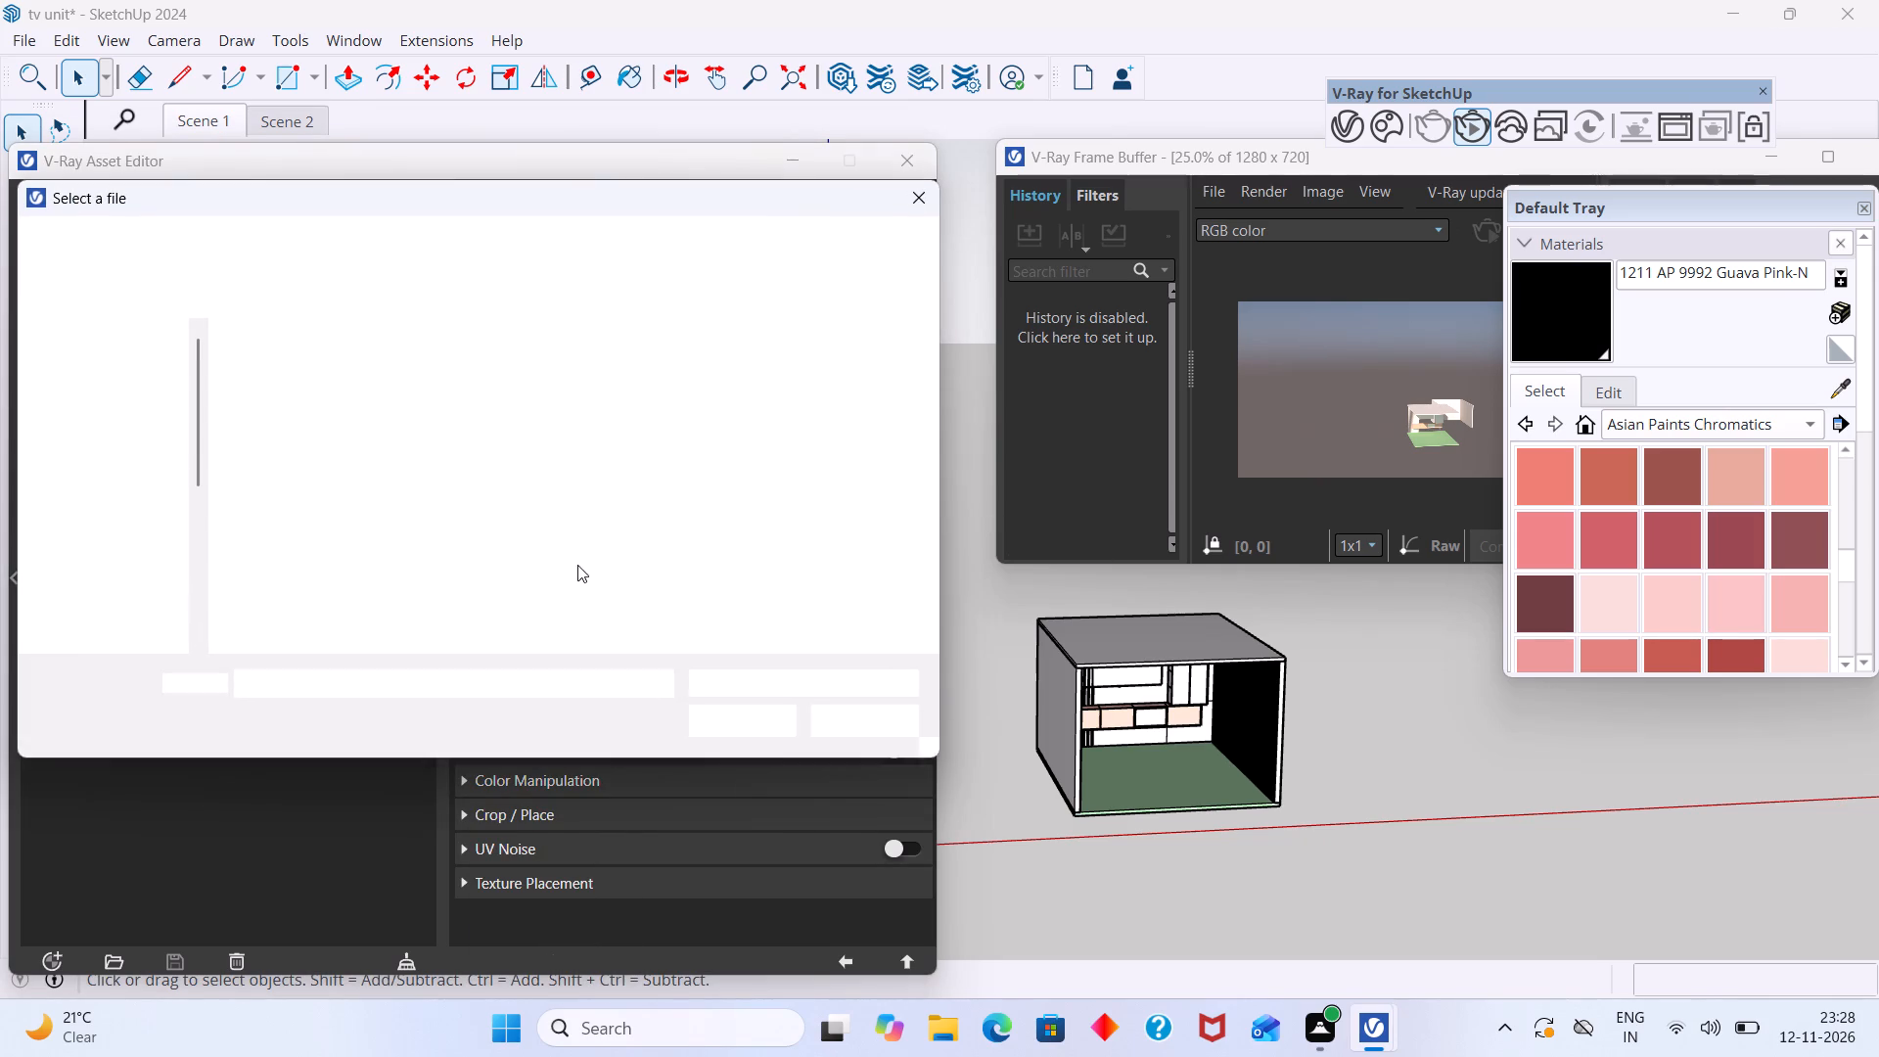
{"action": "left_click", "coordinate": [929, 213]}
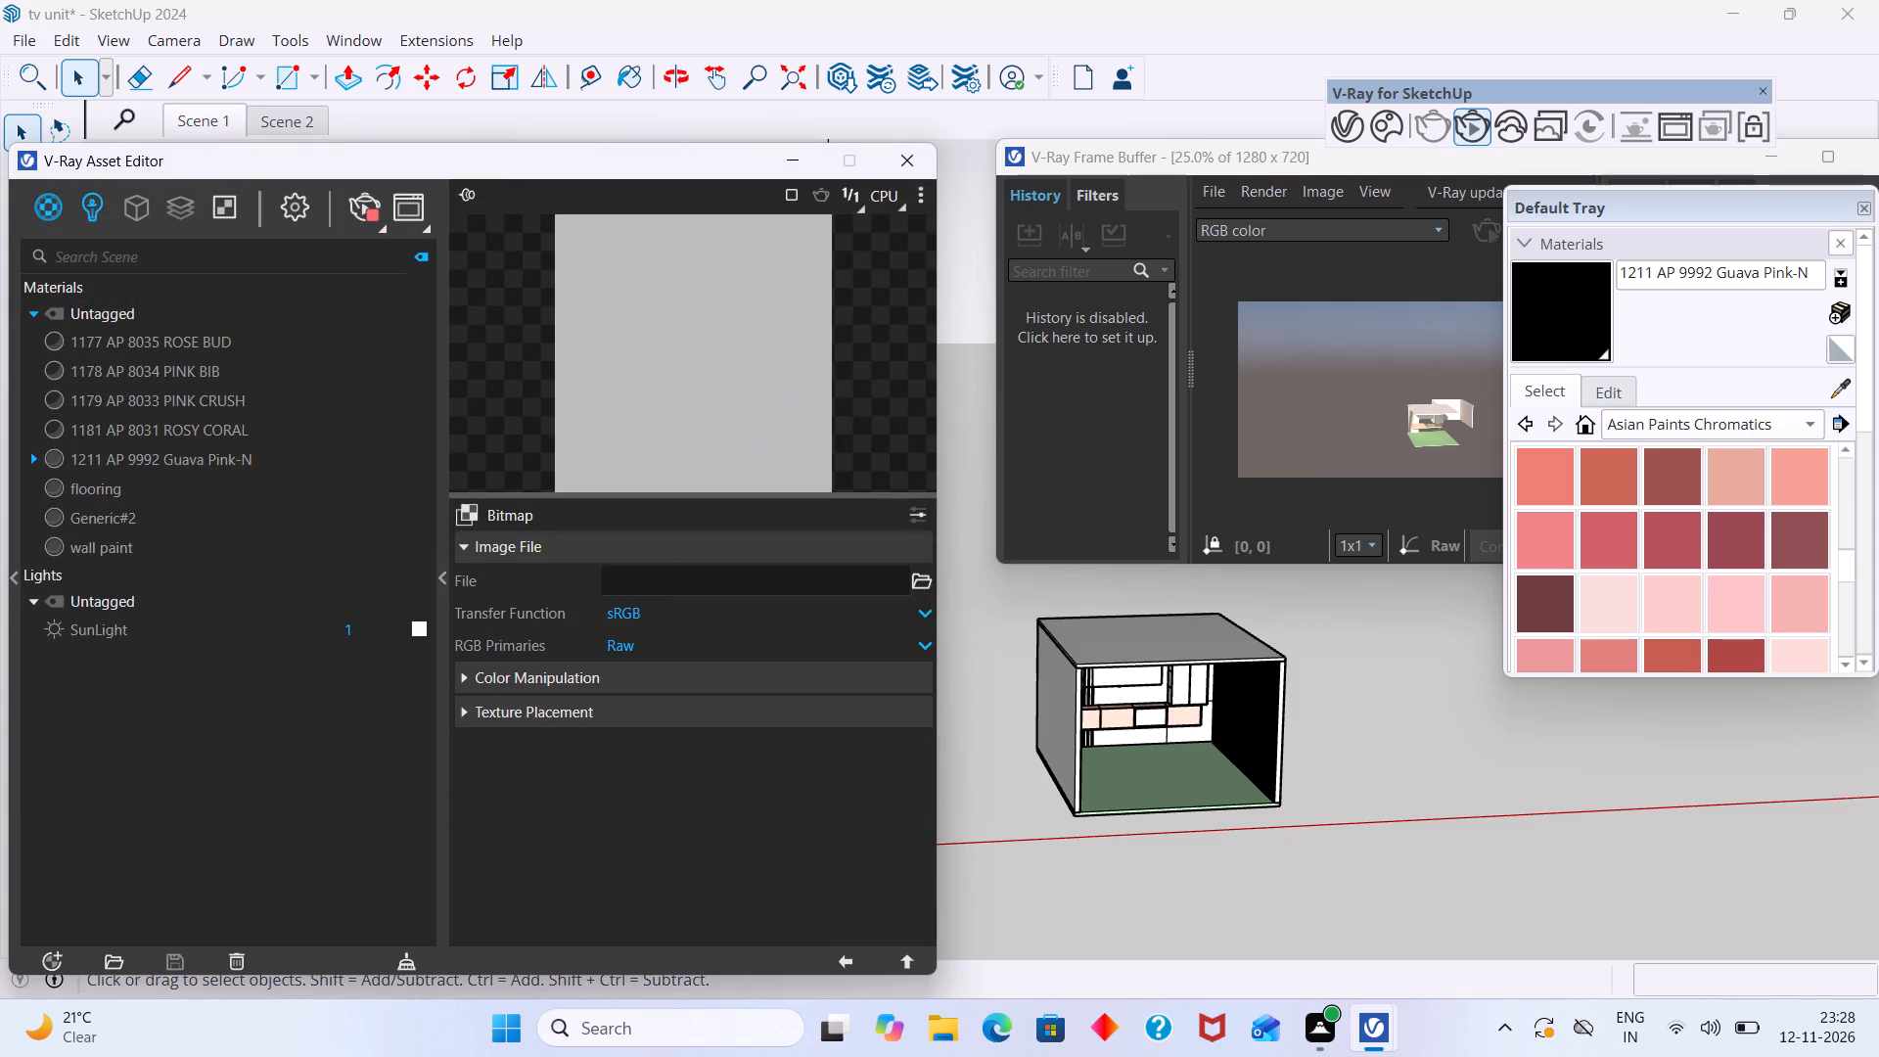
{"action": "left_click", "coordinate": [520, 557]}
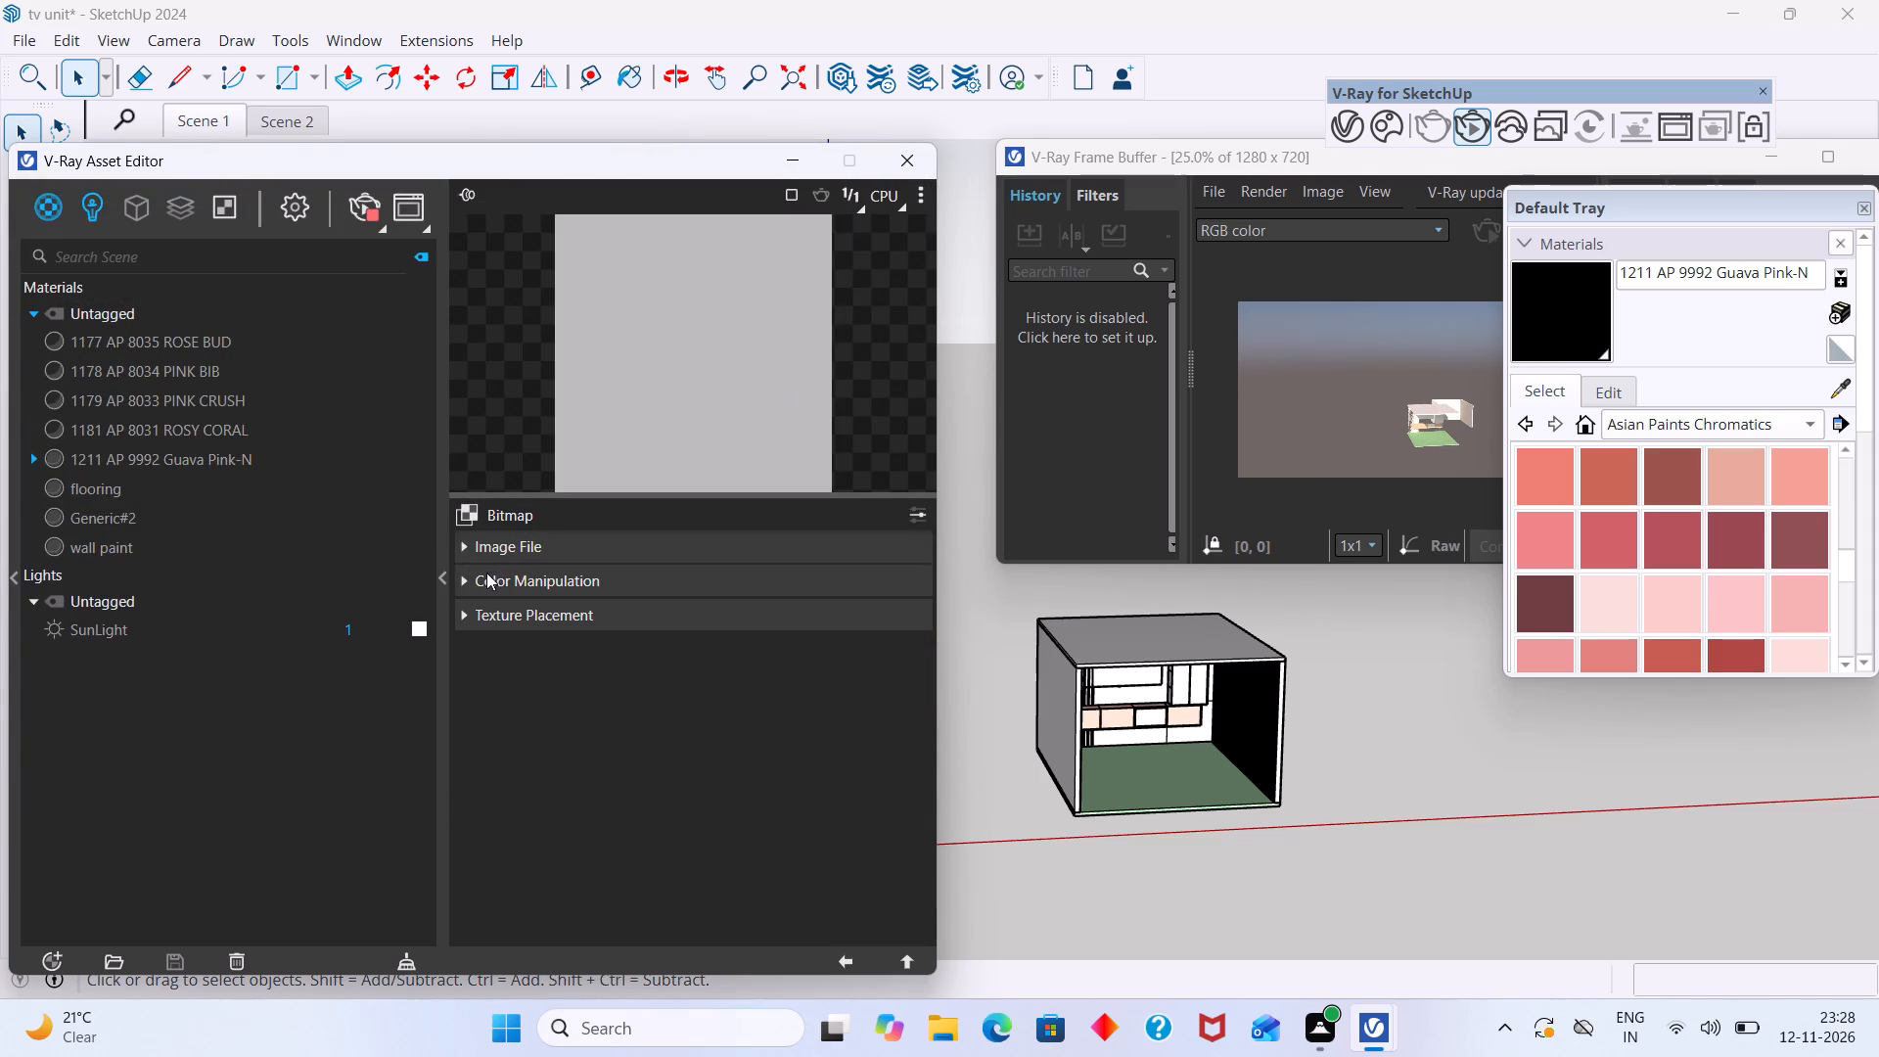
{"action": "left_click", "coordinate": [501, 593]}
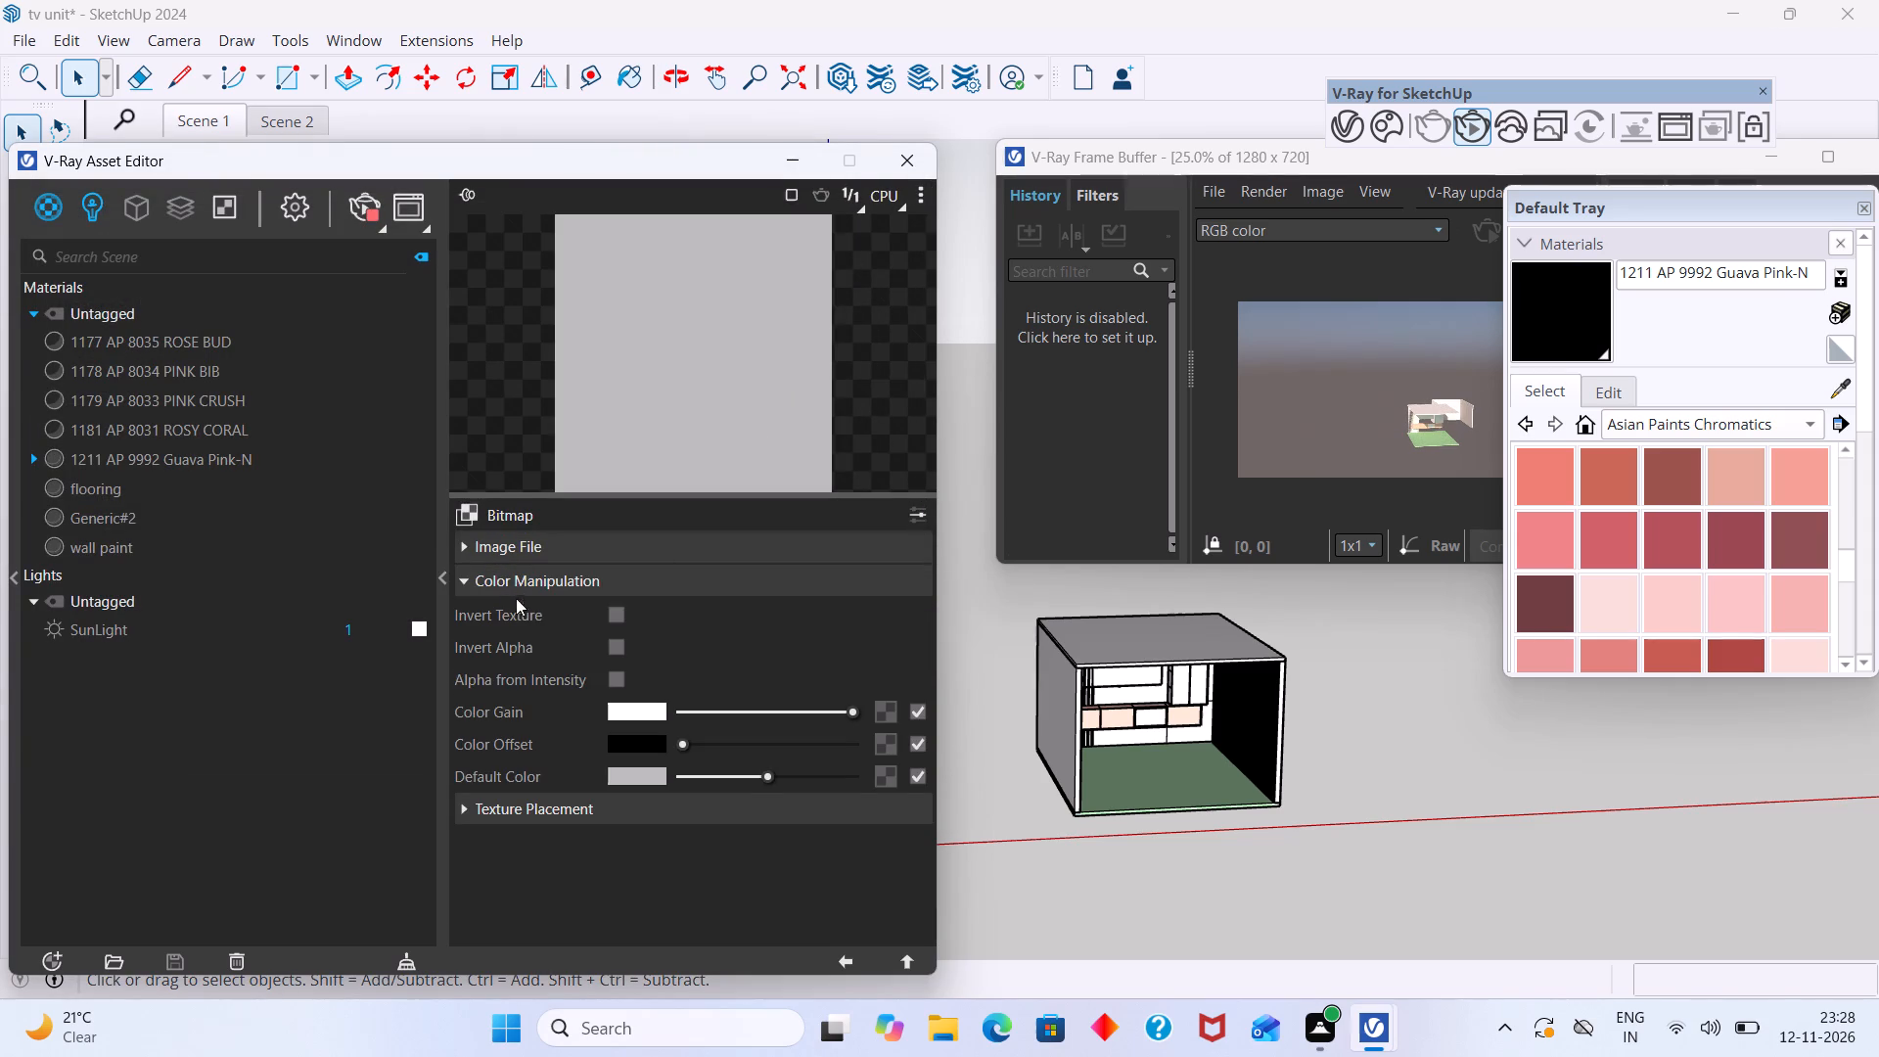
{"action": "left_click", "coordinate": [519, 574]}
{"action": "left_click", "coordinate": [915, 522]}
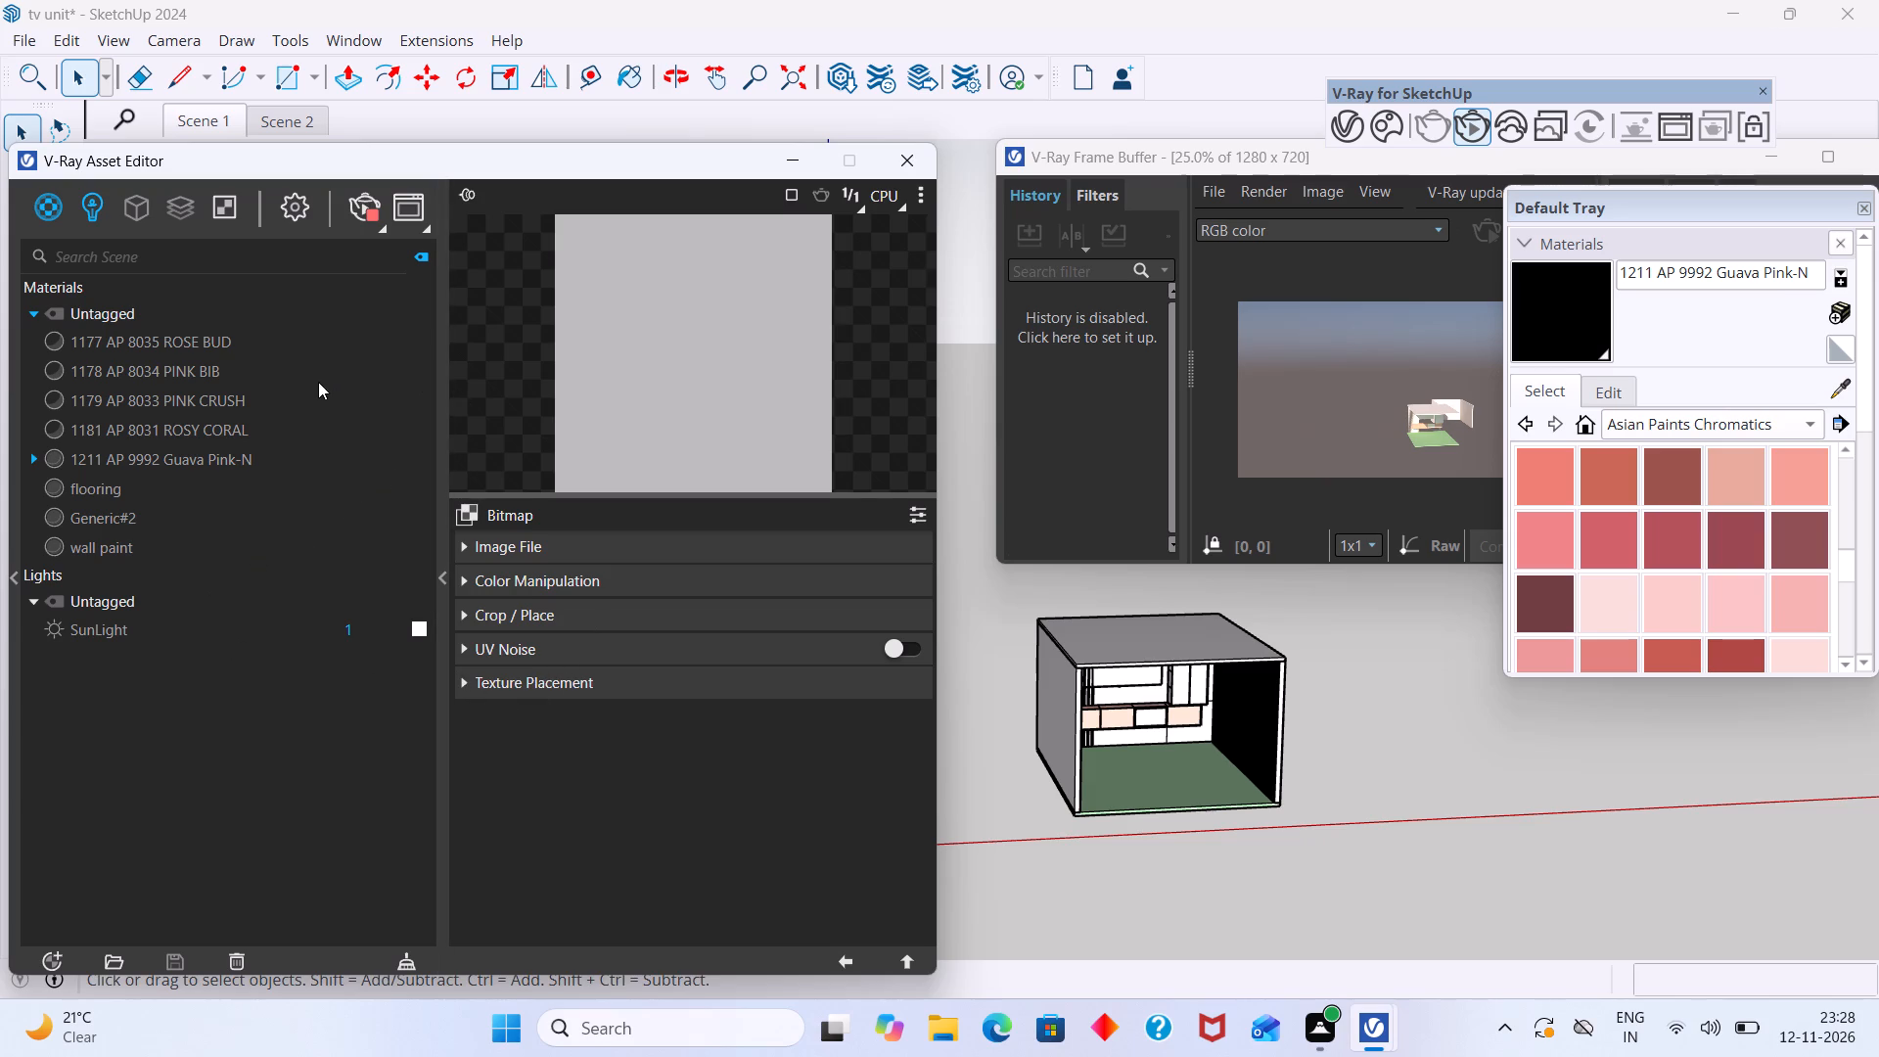
Convert the 1177 AP 8035 ROSE BUD material to an editable V-Ray material.
{"action": "left_click", "coordinate": [208, 343]}
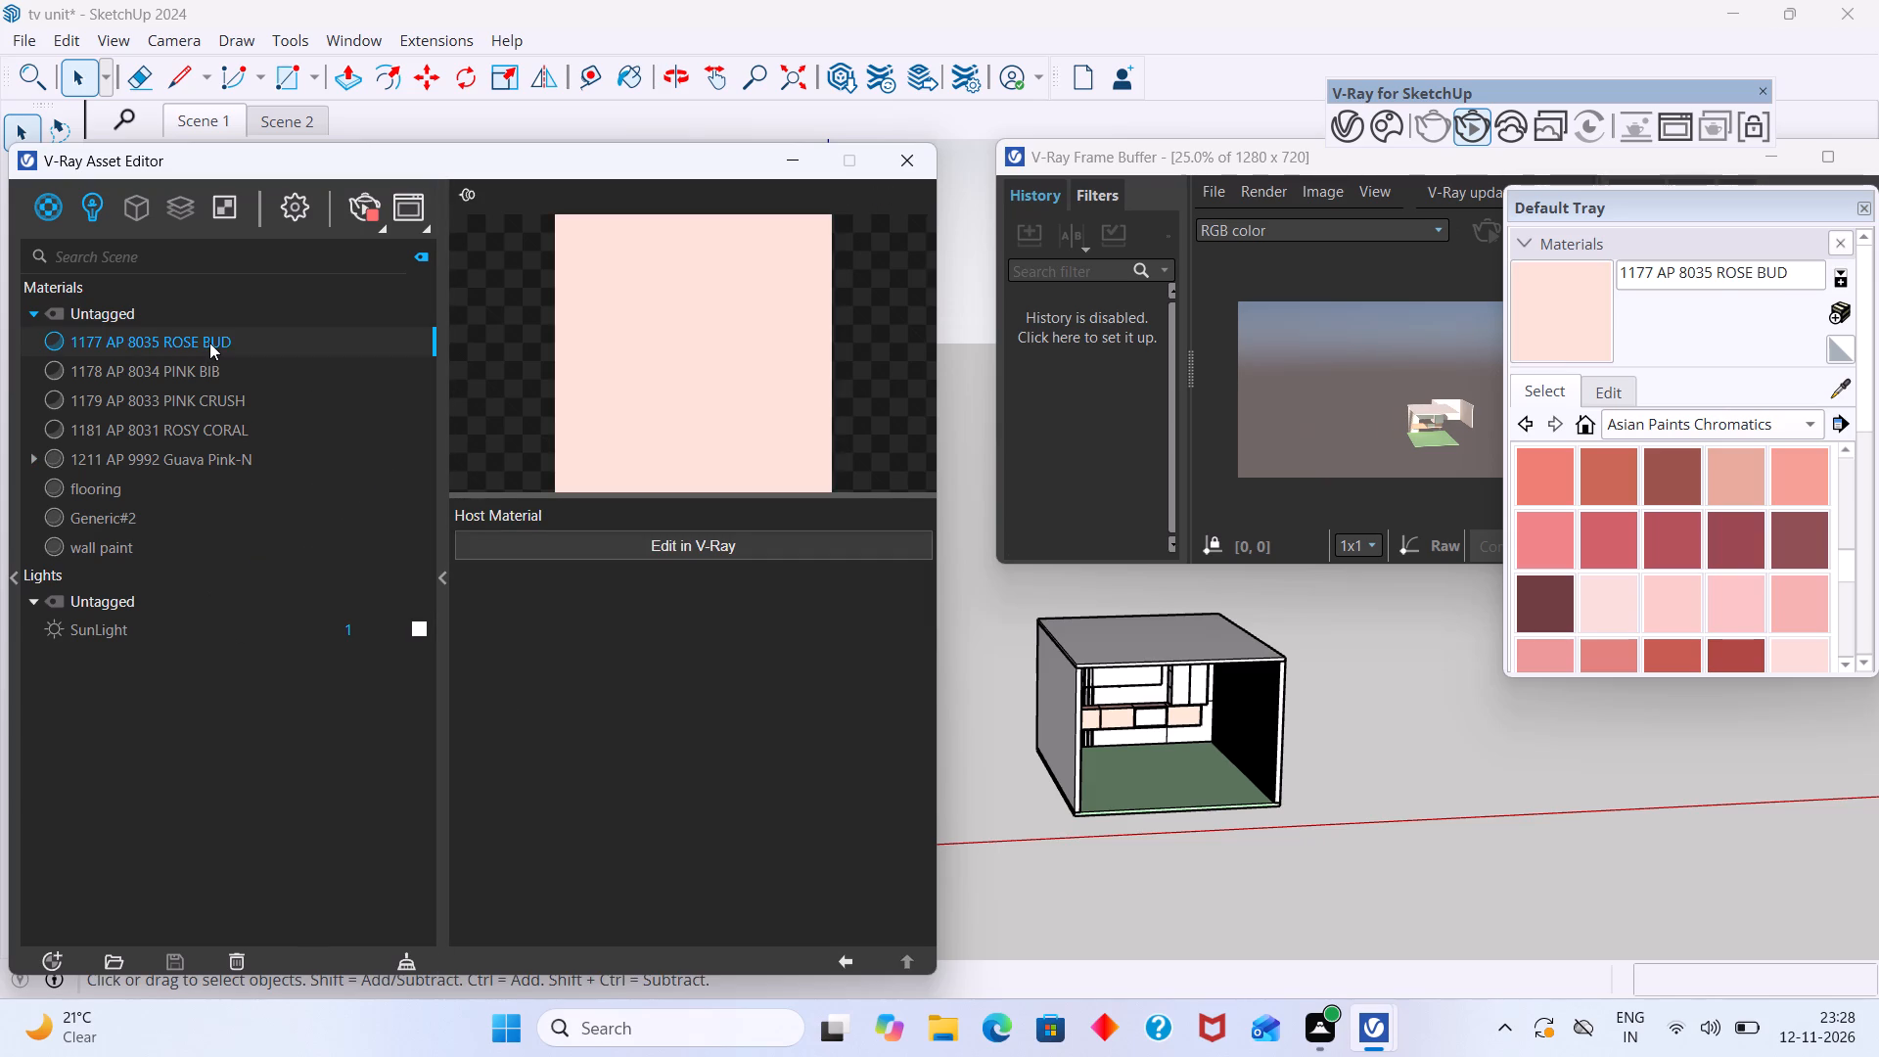
{"action": "right_click", "coordinate": [209, 343]}
{"action": "left_click", "coordinate": [262, 400]}
{"action": "left_click", "coordinate": [627, 537]}
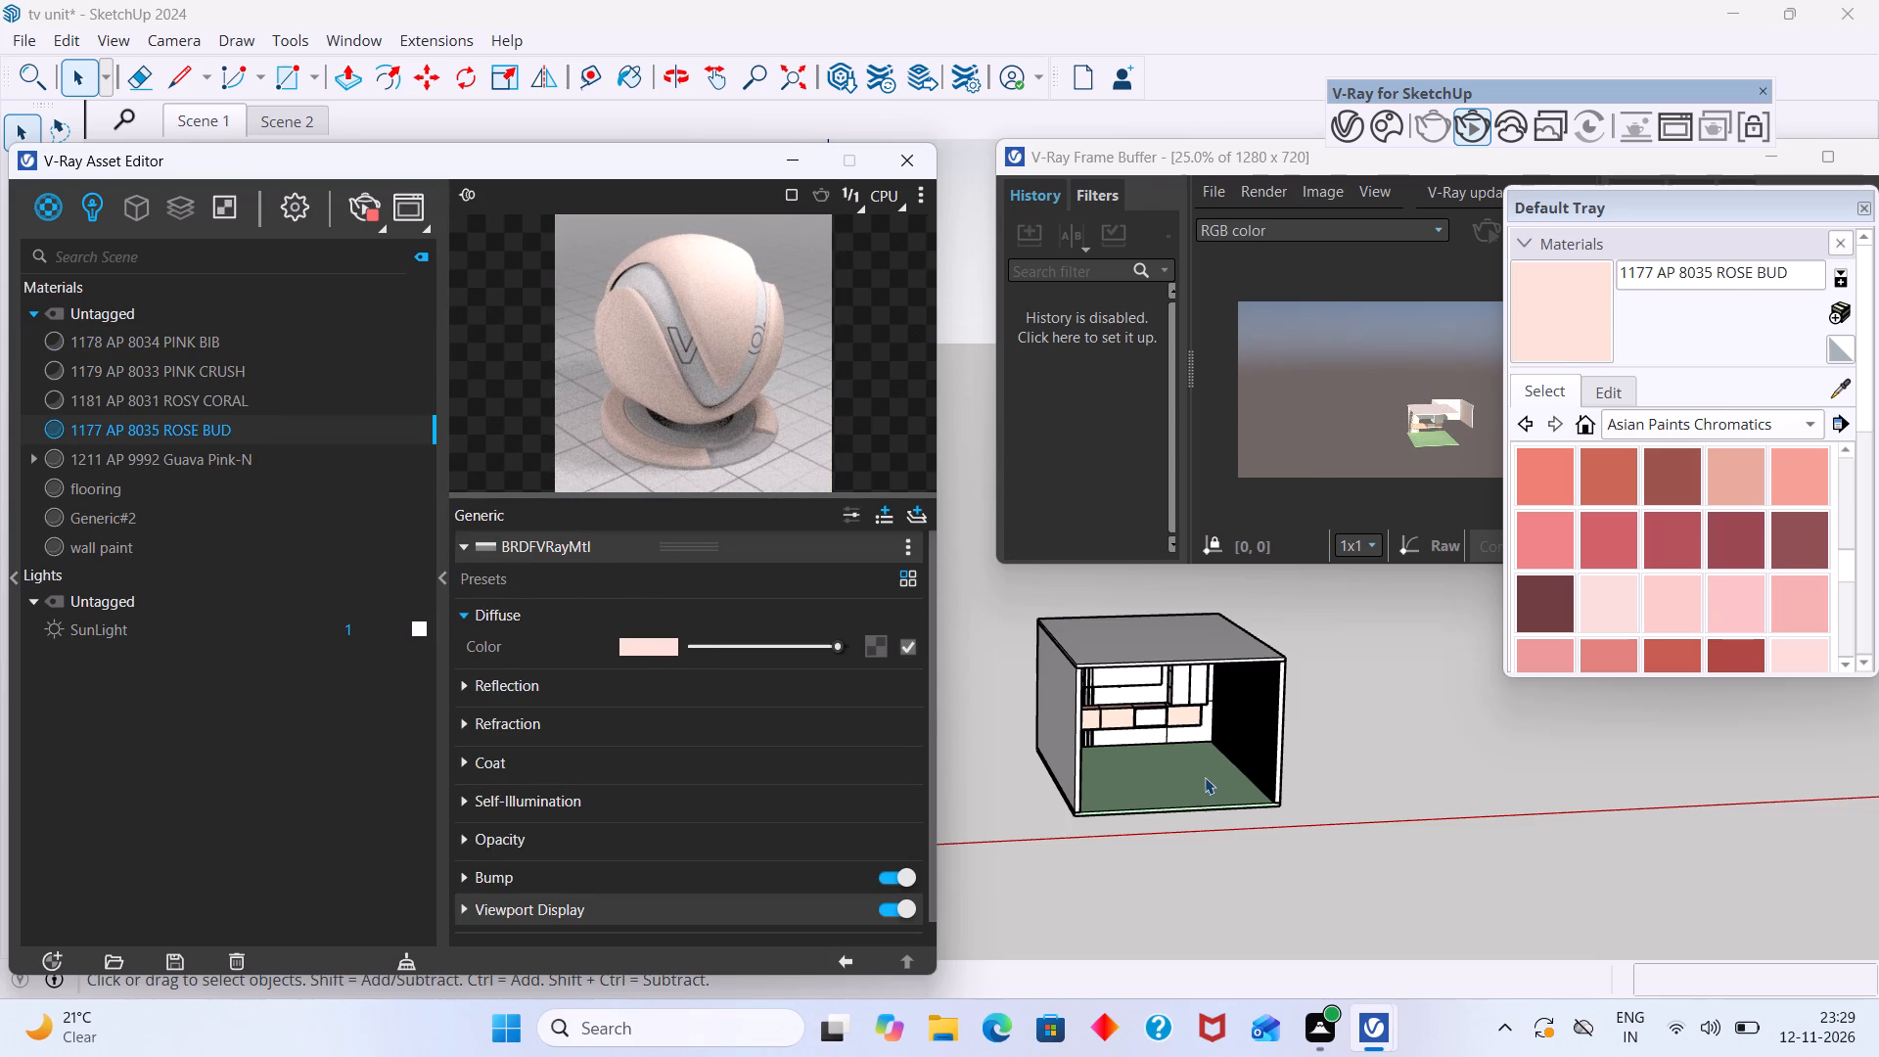
Examine the open side of the room in the model and up close in the interactive render.
{"action": "scroll", "coordinate": [1253, 768], "scroll_direction": "up", "scroll_amount": 1}
{"action": "middle_click_drag", "start_coordinate": [1263, 759], "coordinate": [1422, 731]}
{"action": "scroll", "coordinate": [1330, 722], "scroll_direction": "up", "scroll_amount": 4}
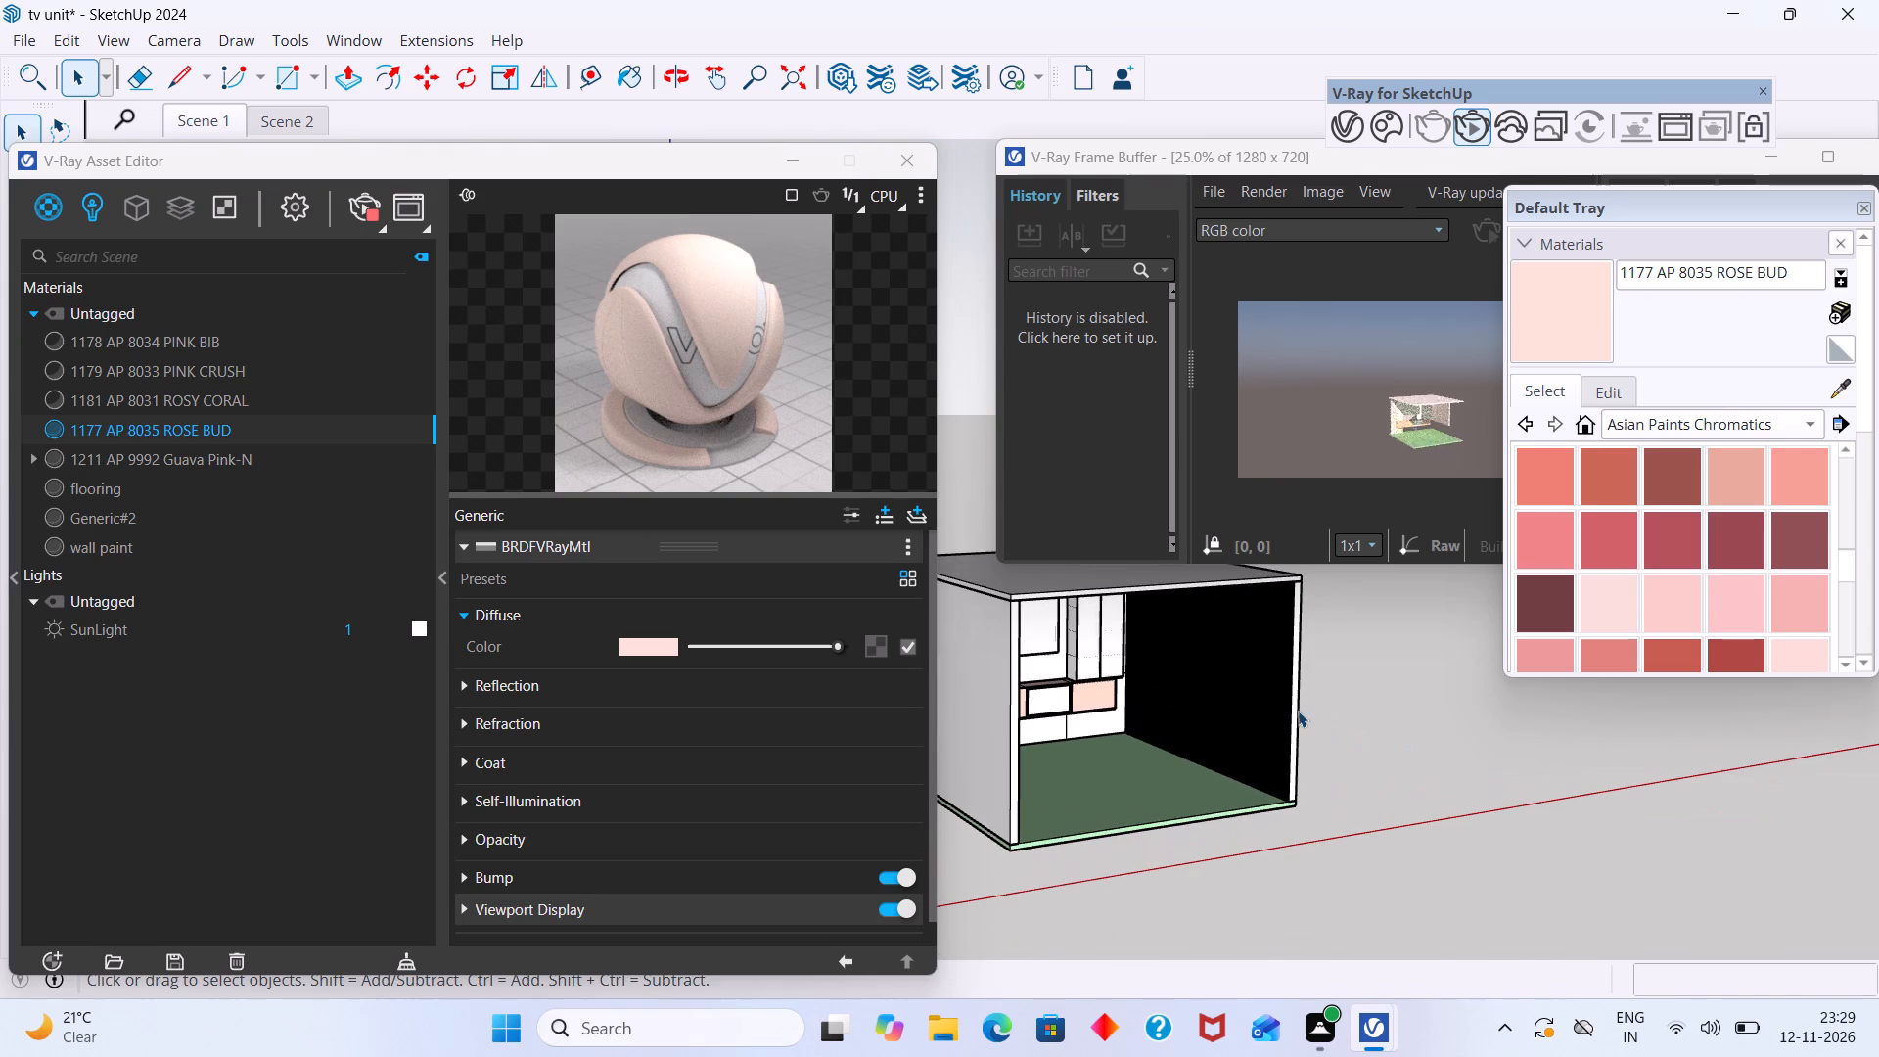
{"action": "scroll", "coordinate": [1461, 380], "scroll_direction": "up", "scroll_amount": 3}
{"action": "scroll", "coordinate": [1400, 468], "scroll_direction": "down", "scroll_amount": 3}
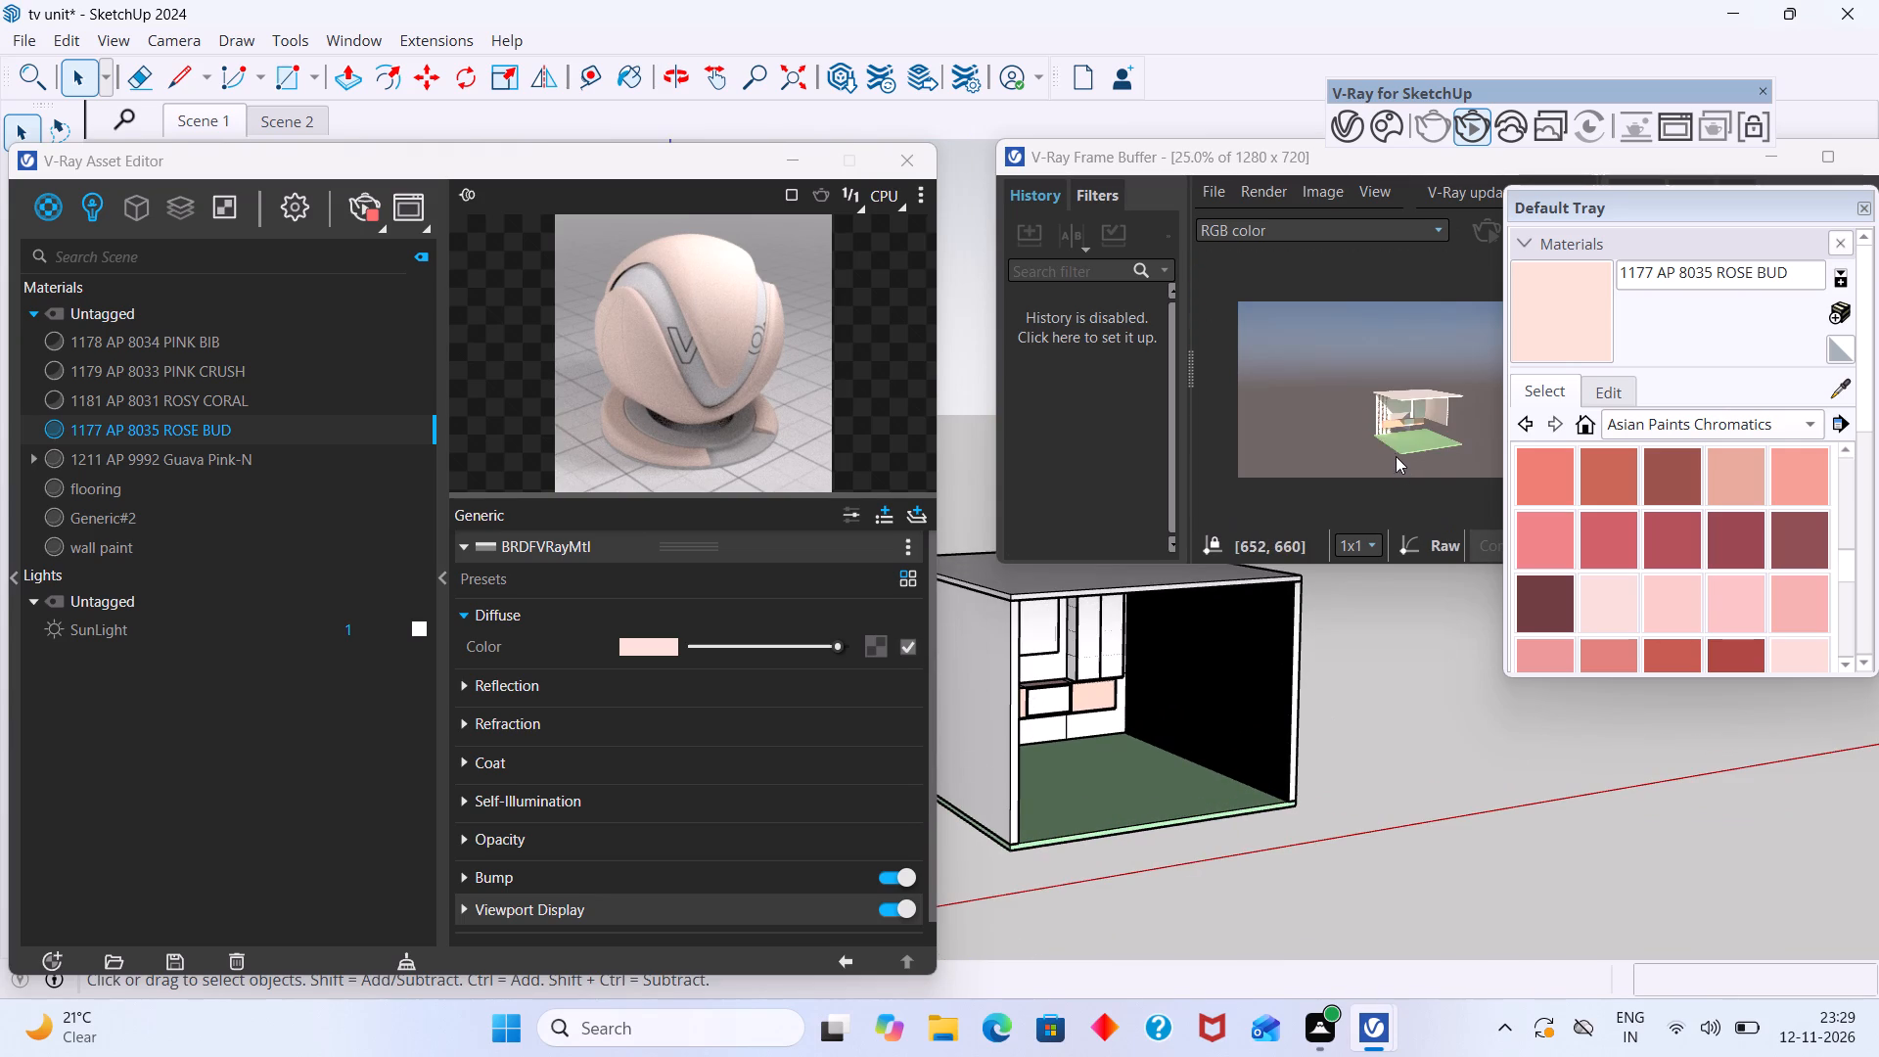
{"action": "middle_click_drag", "start_coordinate": [1391, 449], "coordinate": [1335, 460]}
{"action": "scroll", "coordinate": [1434, 413], "scroll_direction": "up", "scroll_amount": 1}
{"action": "middle_click_drag", "start_coordinate": [1430, 415], "coordinate": [1394, 420]}
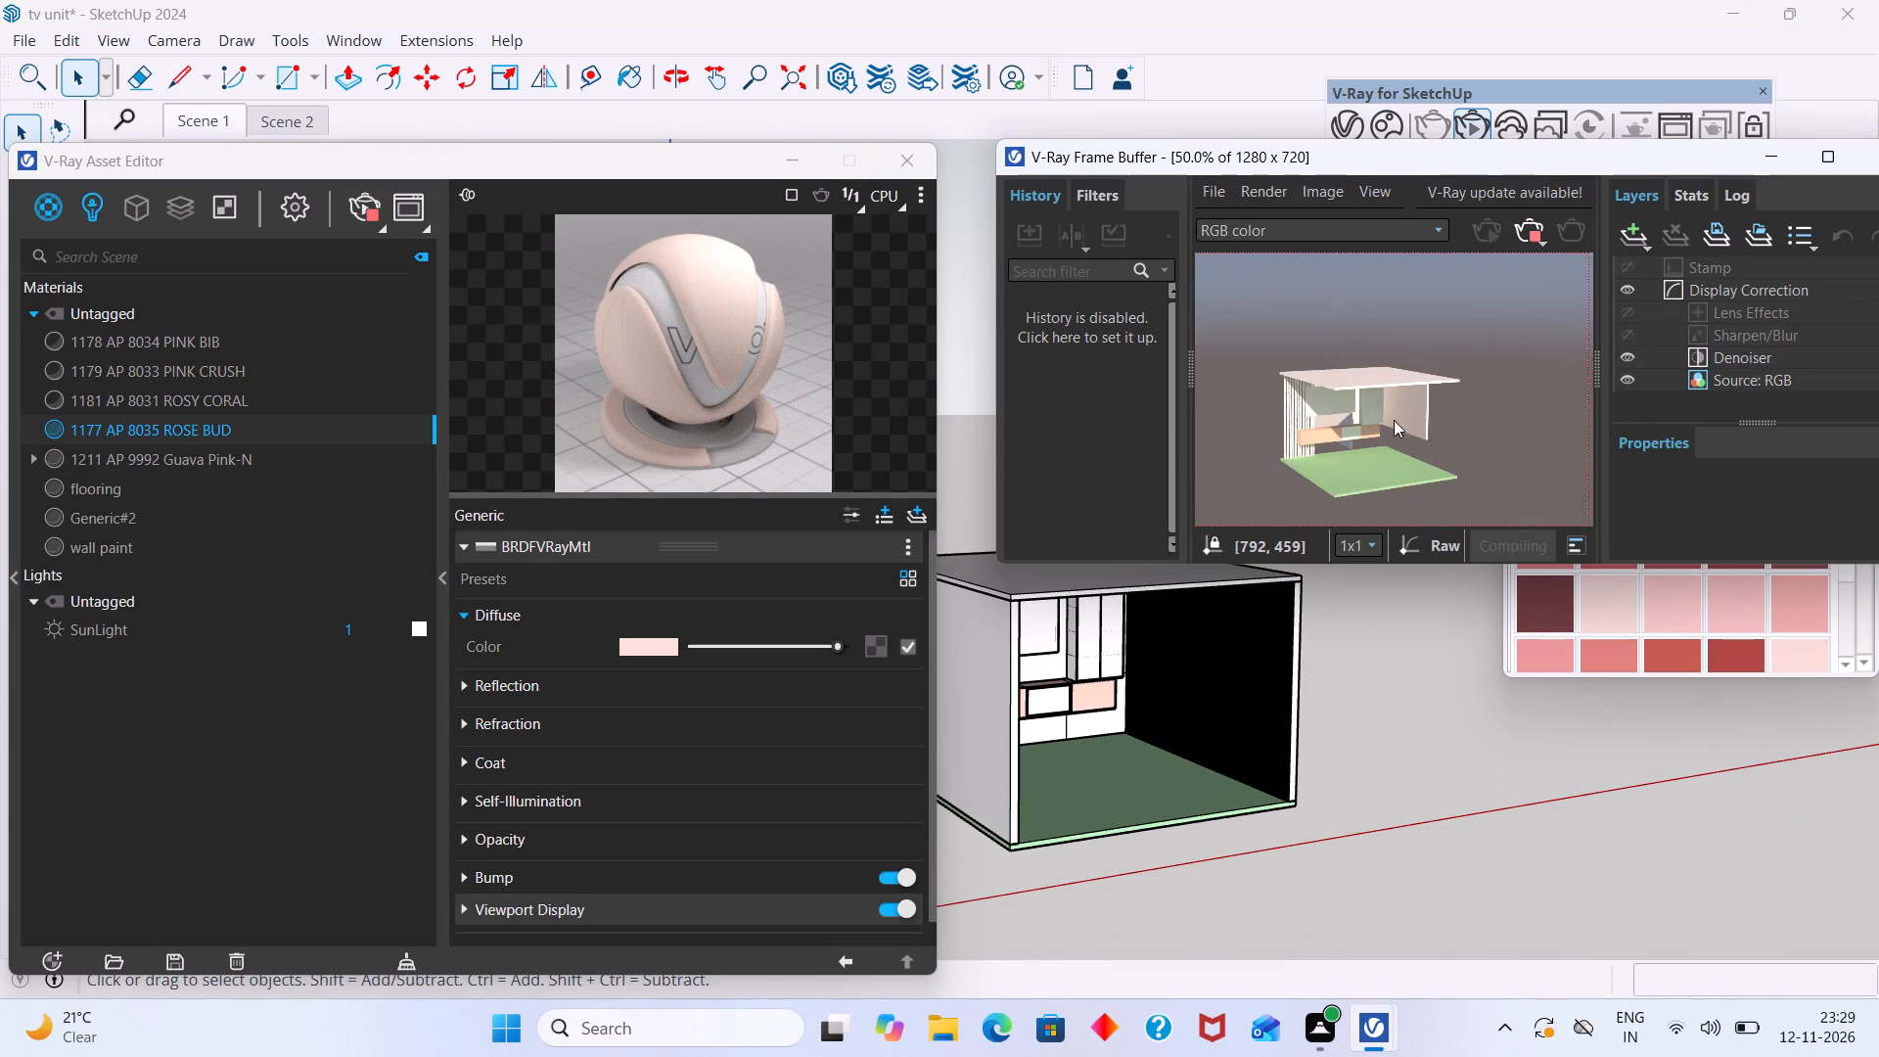
Examine the side wall, slatted panel and floating TV unit up close in the interactive render.
{"action": "middle_click_drag", "start_coordinate": [1394, 420], "coordinate": [1334, 437]}
{"action": "scroll", "coordinate": [1335, 458], "scroll_direction": "up", "scroll_amount": 2}
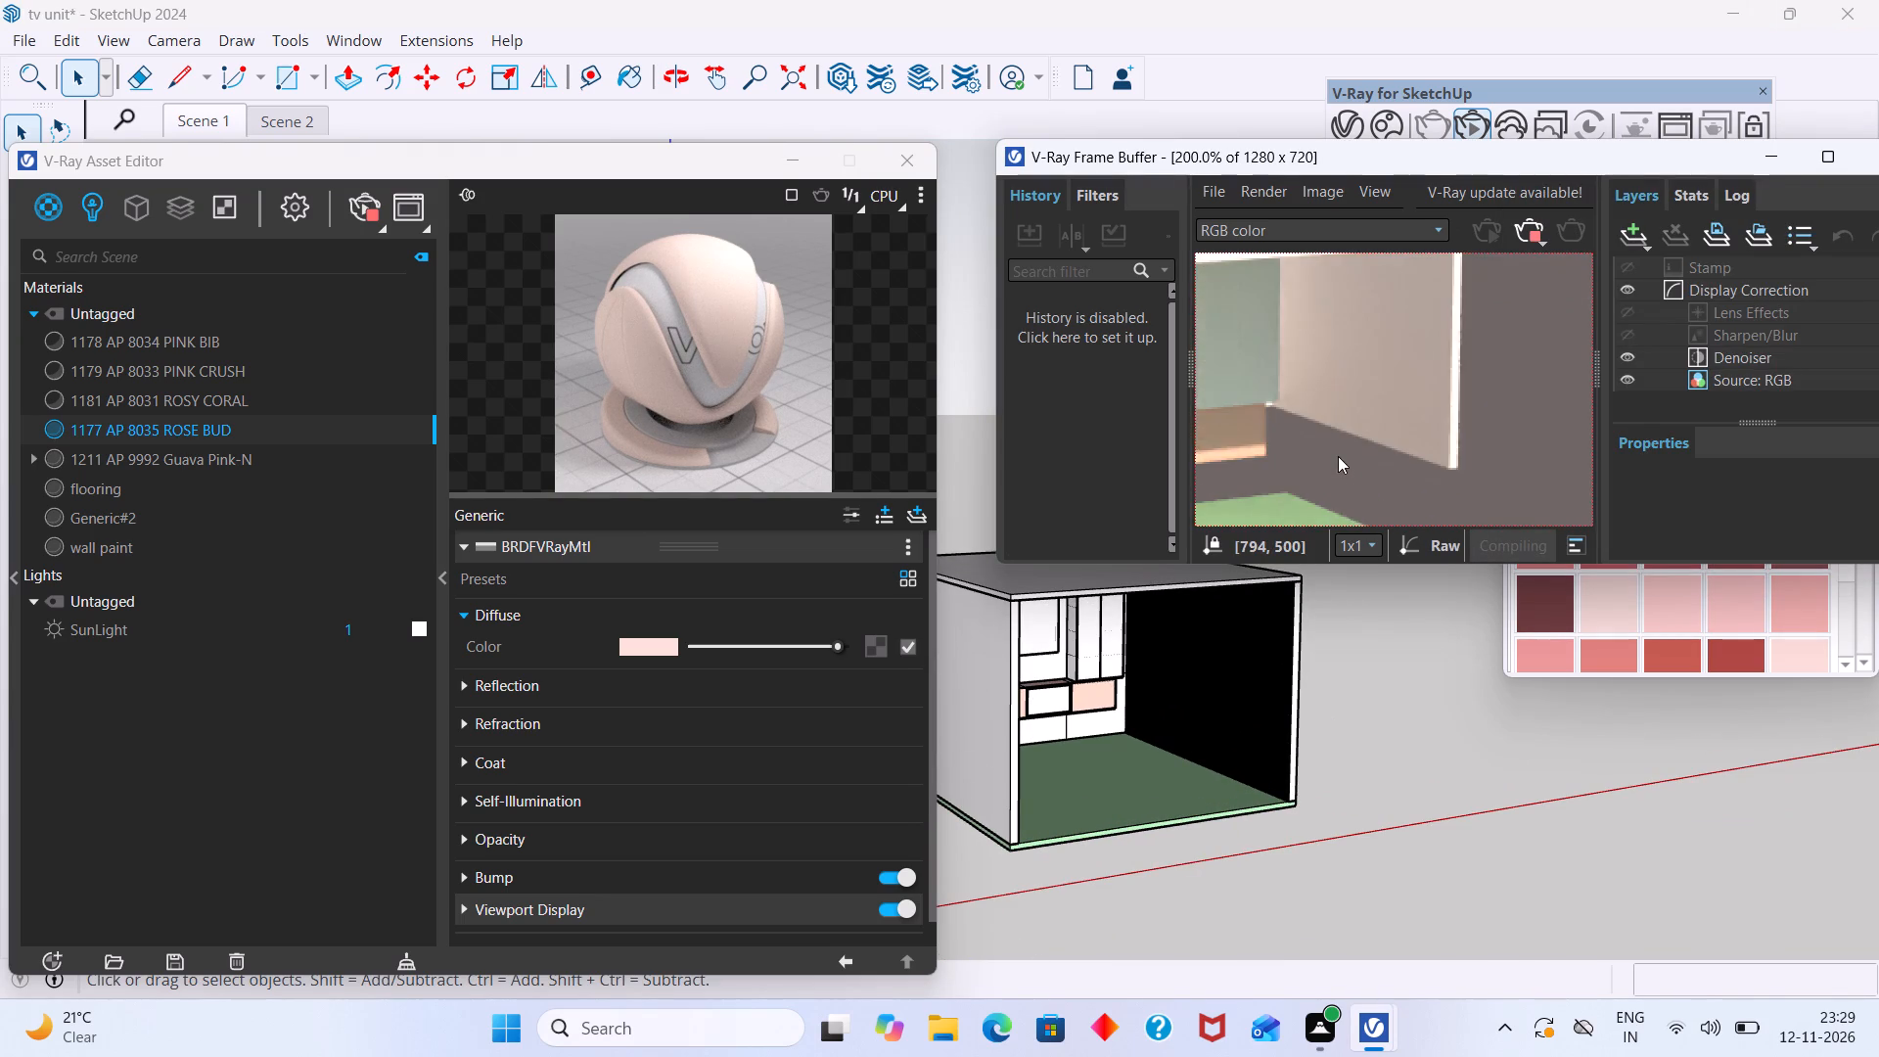
{"action": "scroll", "coordinate": [1338, 456], "scroll_direction": "down", "scroll_amount": 3}
{"action": "scroll", "coordinate": [1340, 455], "scroll_direction": "up", "scroll_amount": 1}
{"action": "scroll", "coordinate": [1423, 431], "scroll_direction": "up", "scroll_amount": 2}
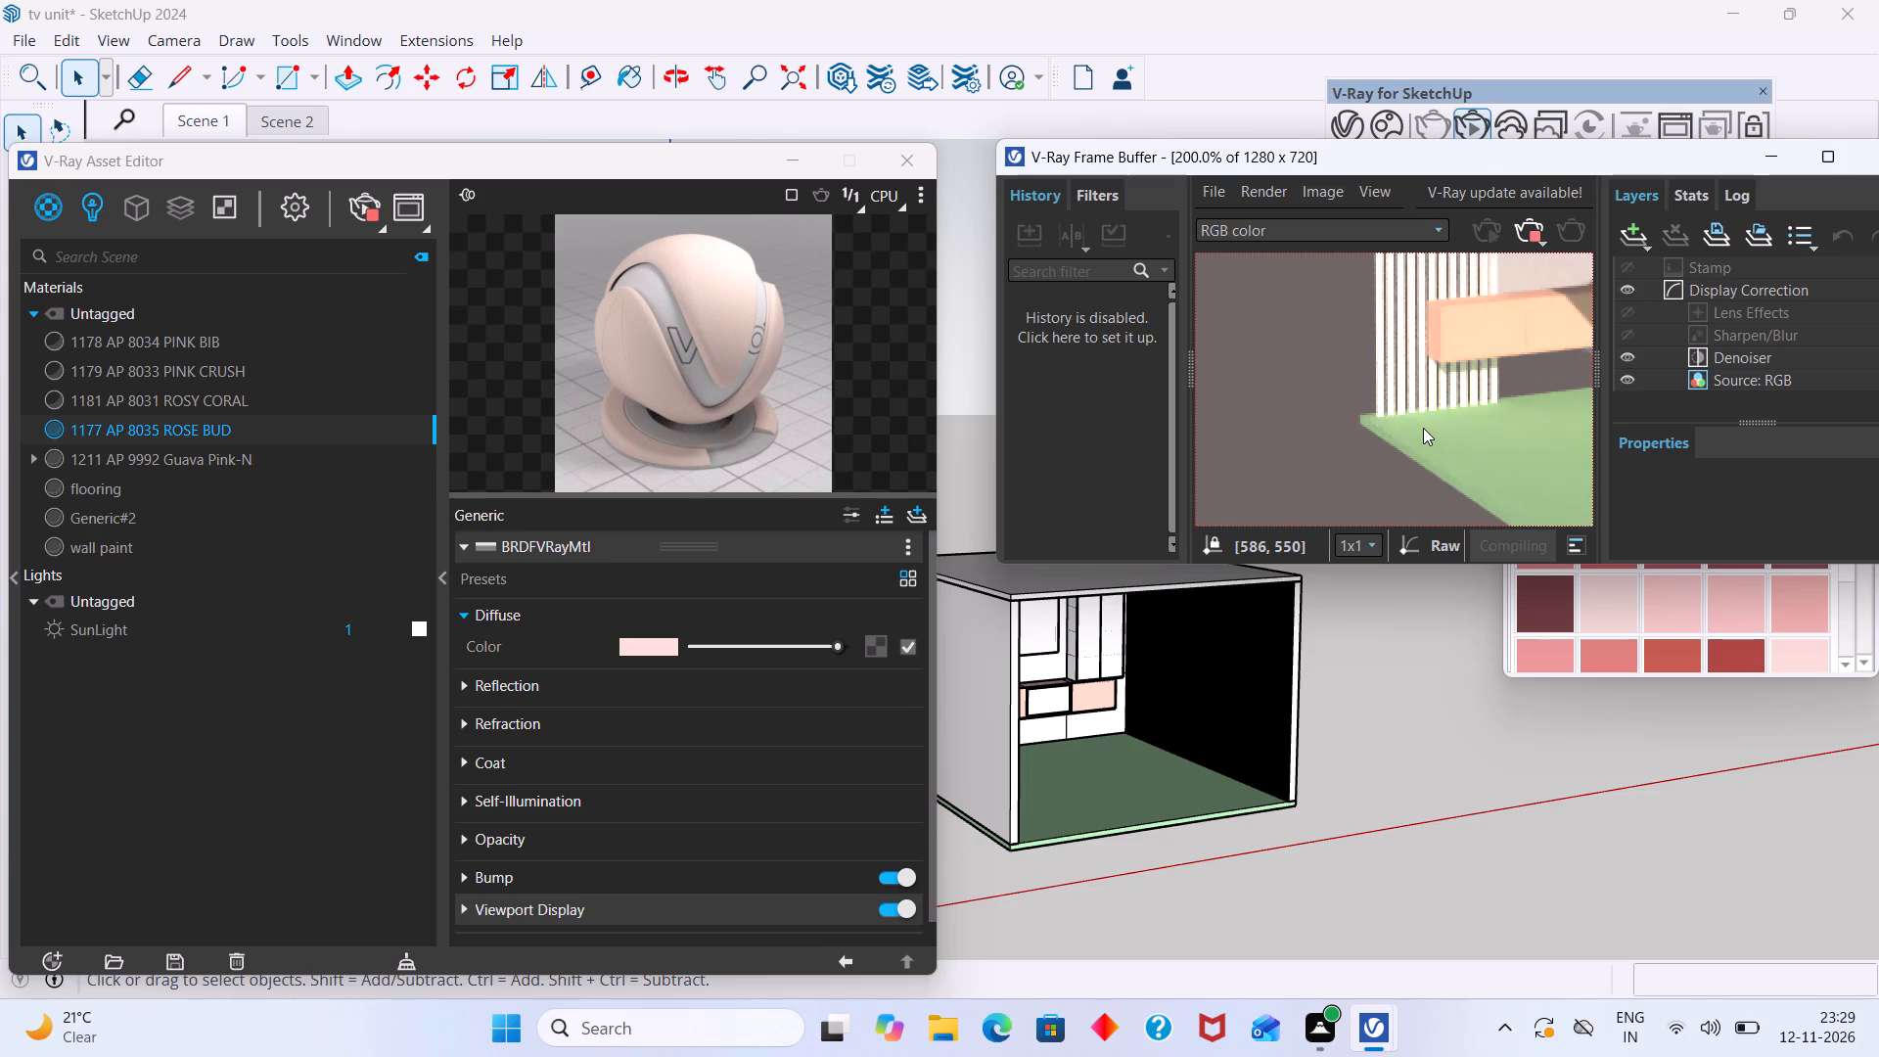
{"action": "middle_click_drag", "start_coordinate": [1229, 431], "coordinate": [1123, 432]}
{"action": "scroll", "coordinate": [1190, 494], "scroll_direction": "down", "scroll_amount": 3}
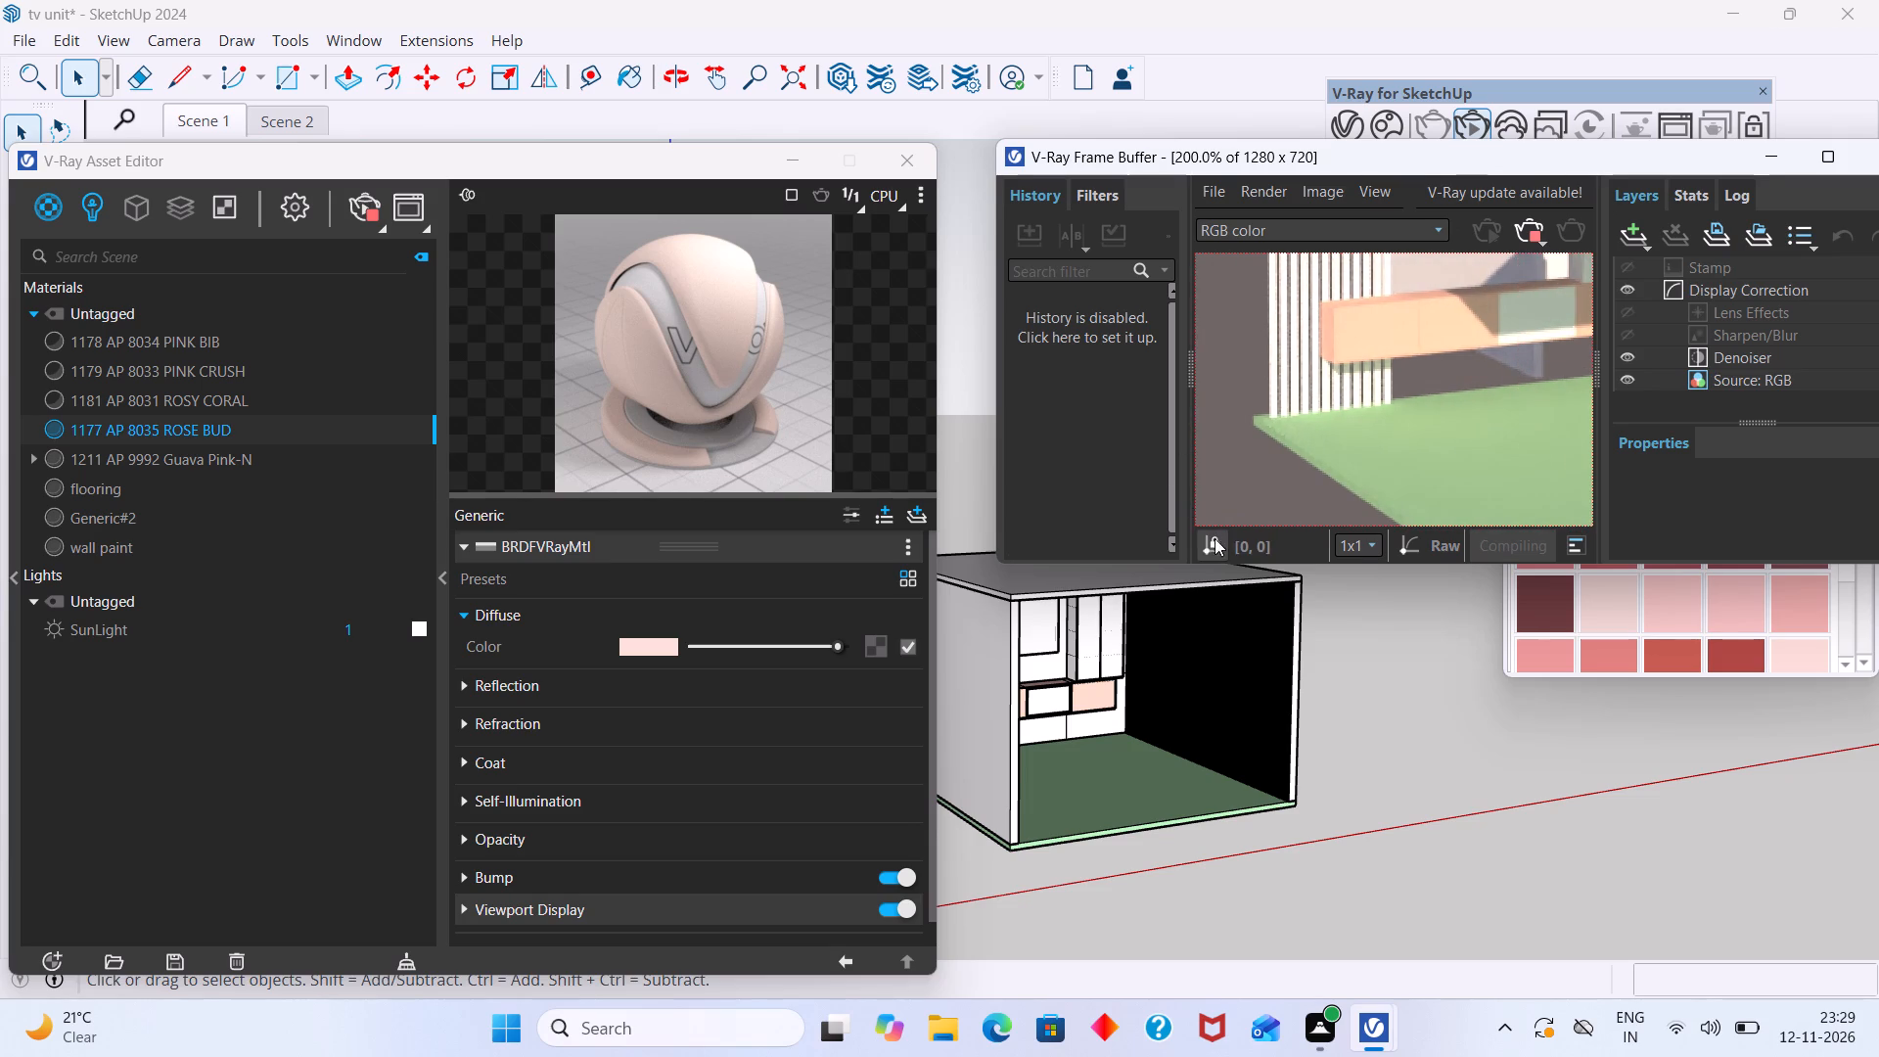
{"action": "scroll", "coordinate": [1214, 538], "scroll_direction": "down", "scroll_amount": 2}
Close the V-Ray Asset Editor.
{"action": "left_click", "coordinate": [1383, 647]}
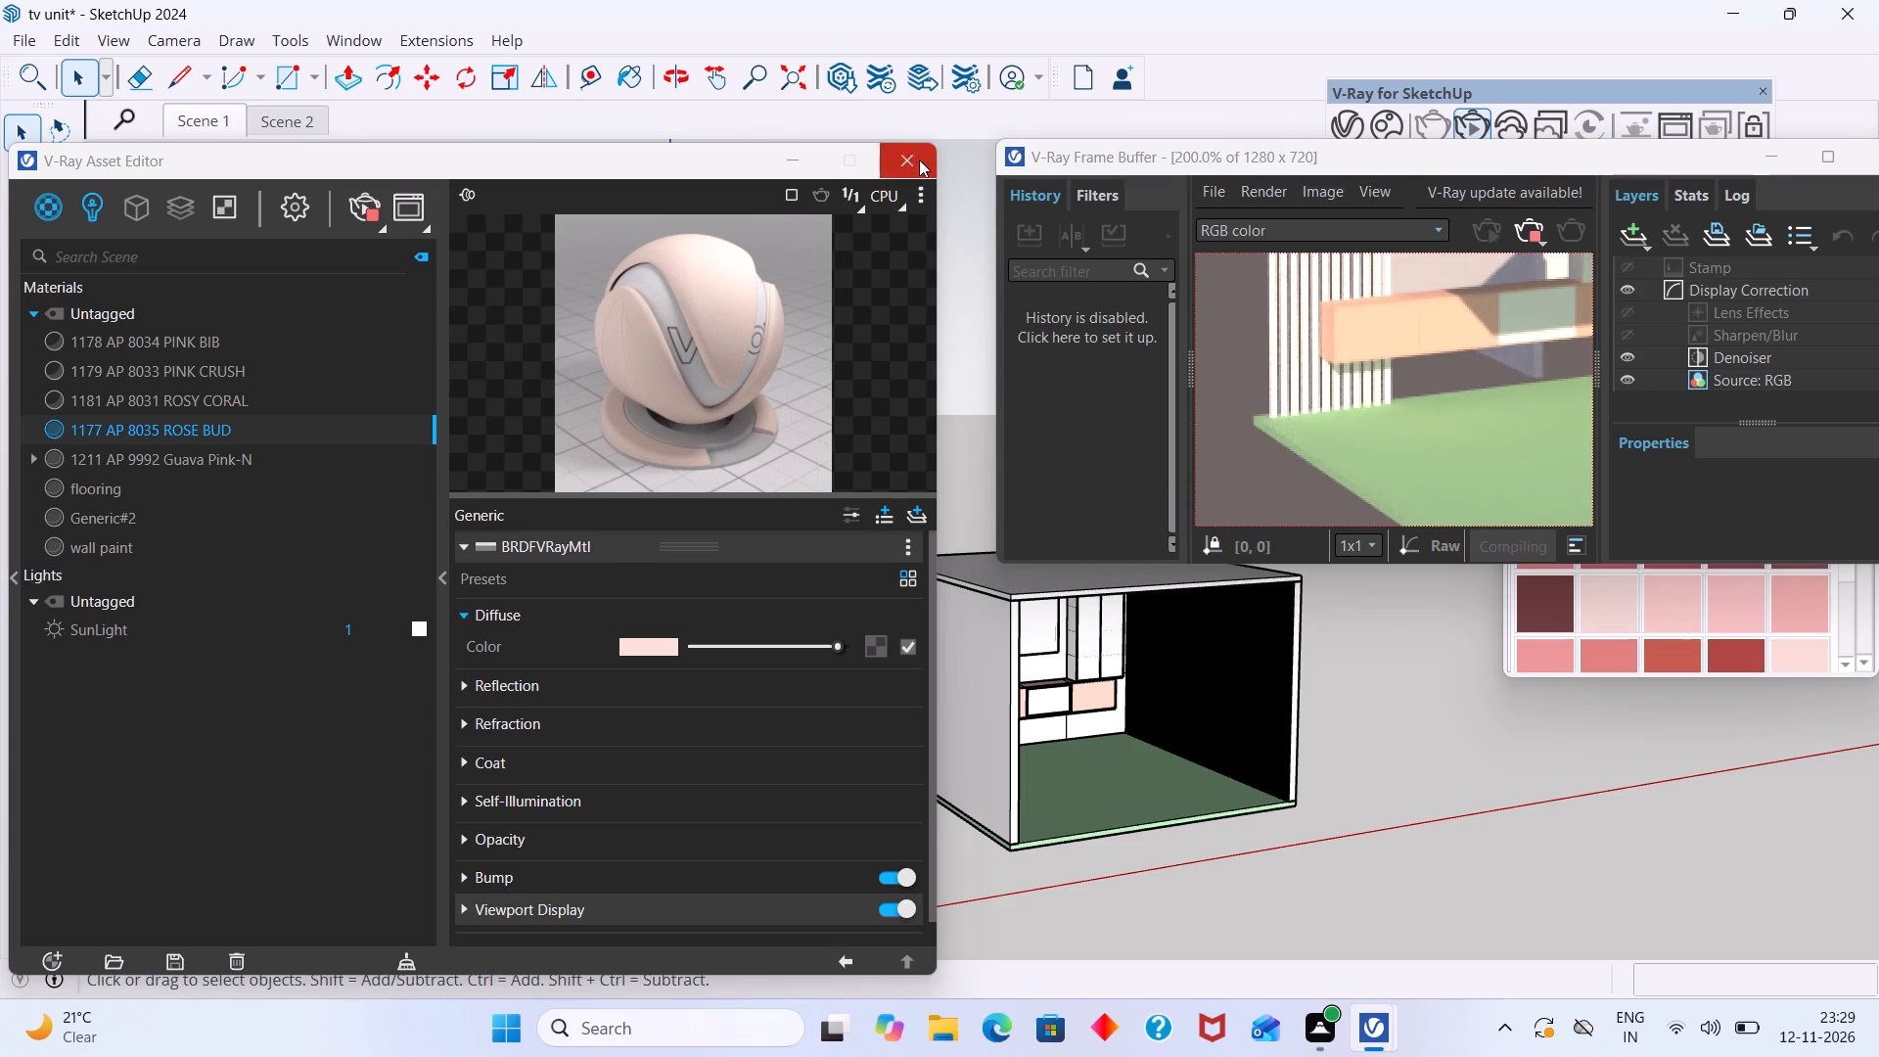
{"action": "left_click", "coordinate": [919, 160]}
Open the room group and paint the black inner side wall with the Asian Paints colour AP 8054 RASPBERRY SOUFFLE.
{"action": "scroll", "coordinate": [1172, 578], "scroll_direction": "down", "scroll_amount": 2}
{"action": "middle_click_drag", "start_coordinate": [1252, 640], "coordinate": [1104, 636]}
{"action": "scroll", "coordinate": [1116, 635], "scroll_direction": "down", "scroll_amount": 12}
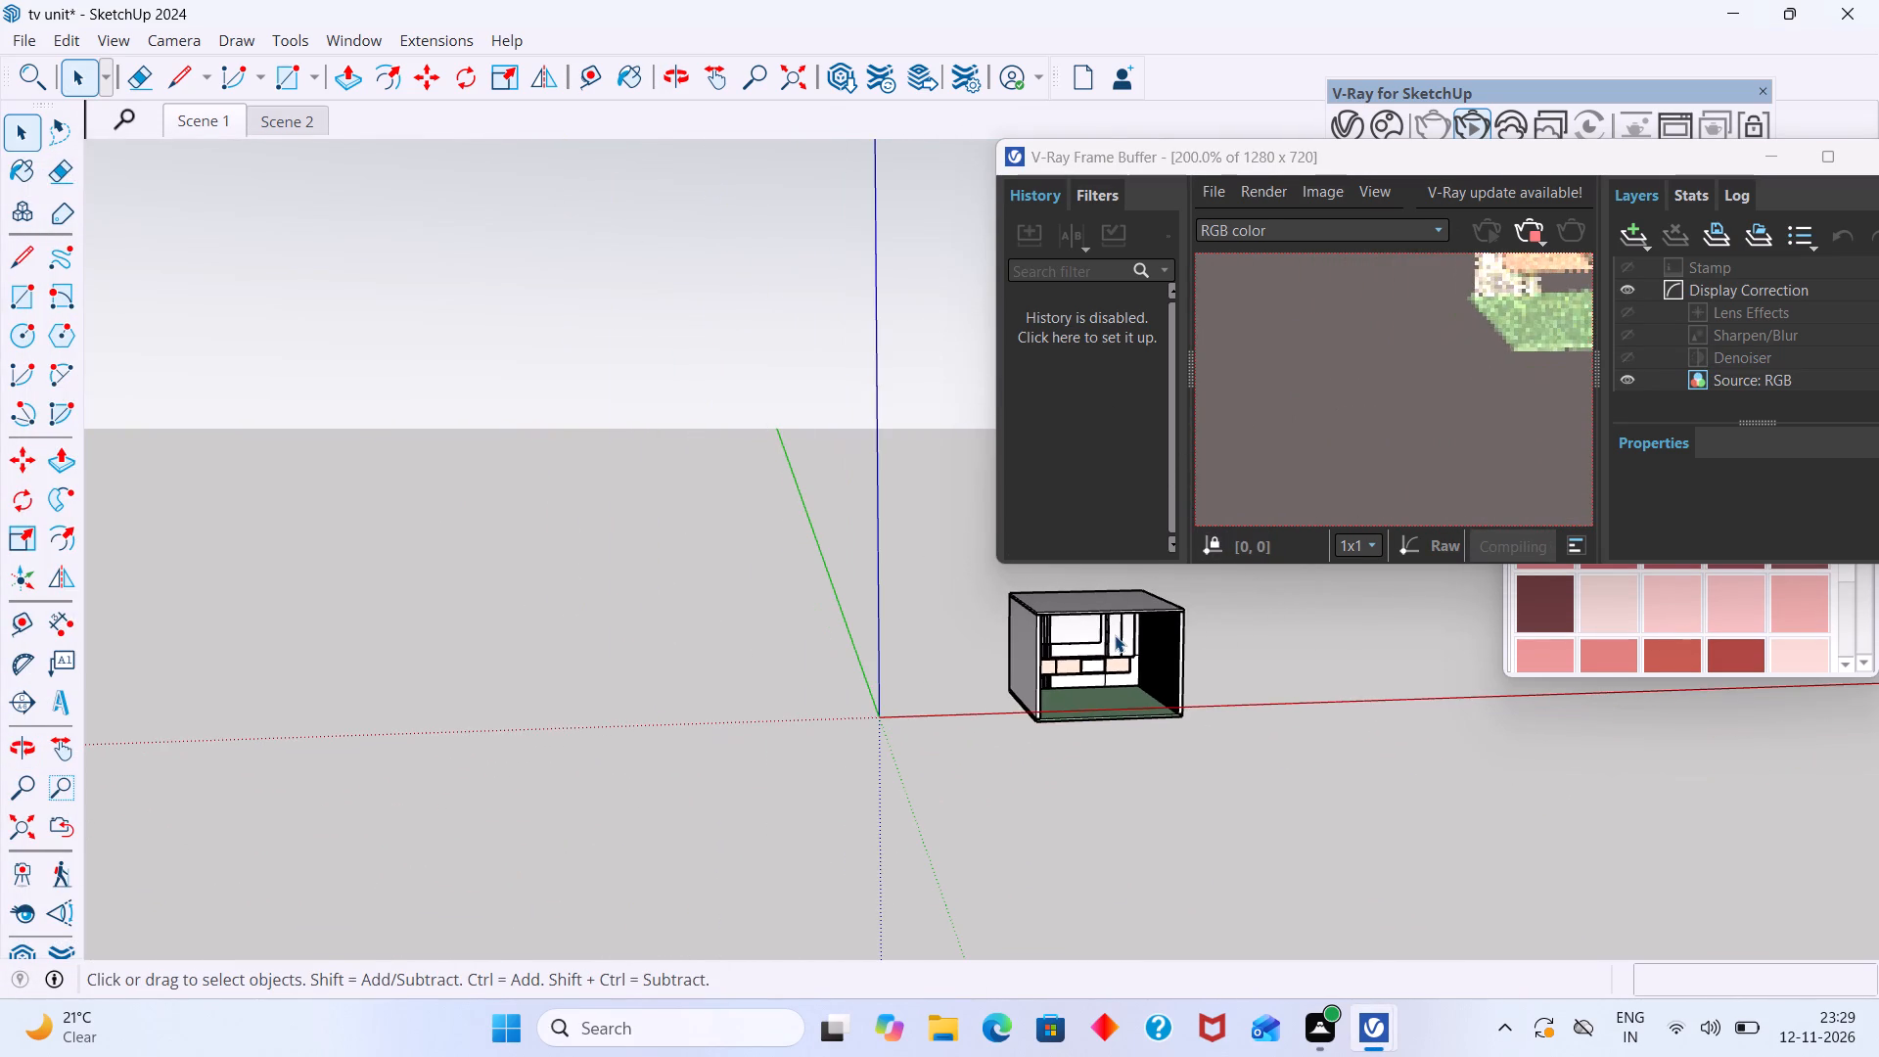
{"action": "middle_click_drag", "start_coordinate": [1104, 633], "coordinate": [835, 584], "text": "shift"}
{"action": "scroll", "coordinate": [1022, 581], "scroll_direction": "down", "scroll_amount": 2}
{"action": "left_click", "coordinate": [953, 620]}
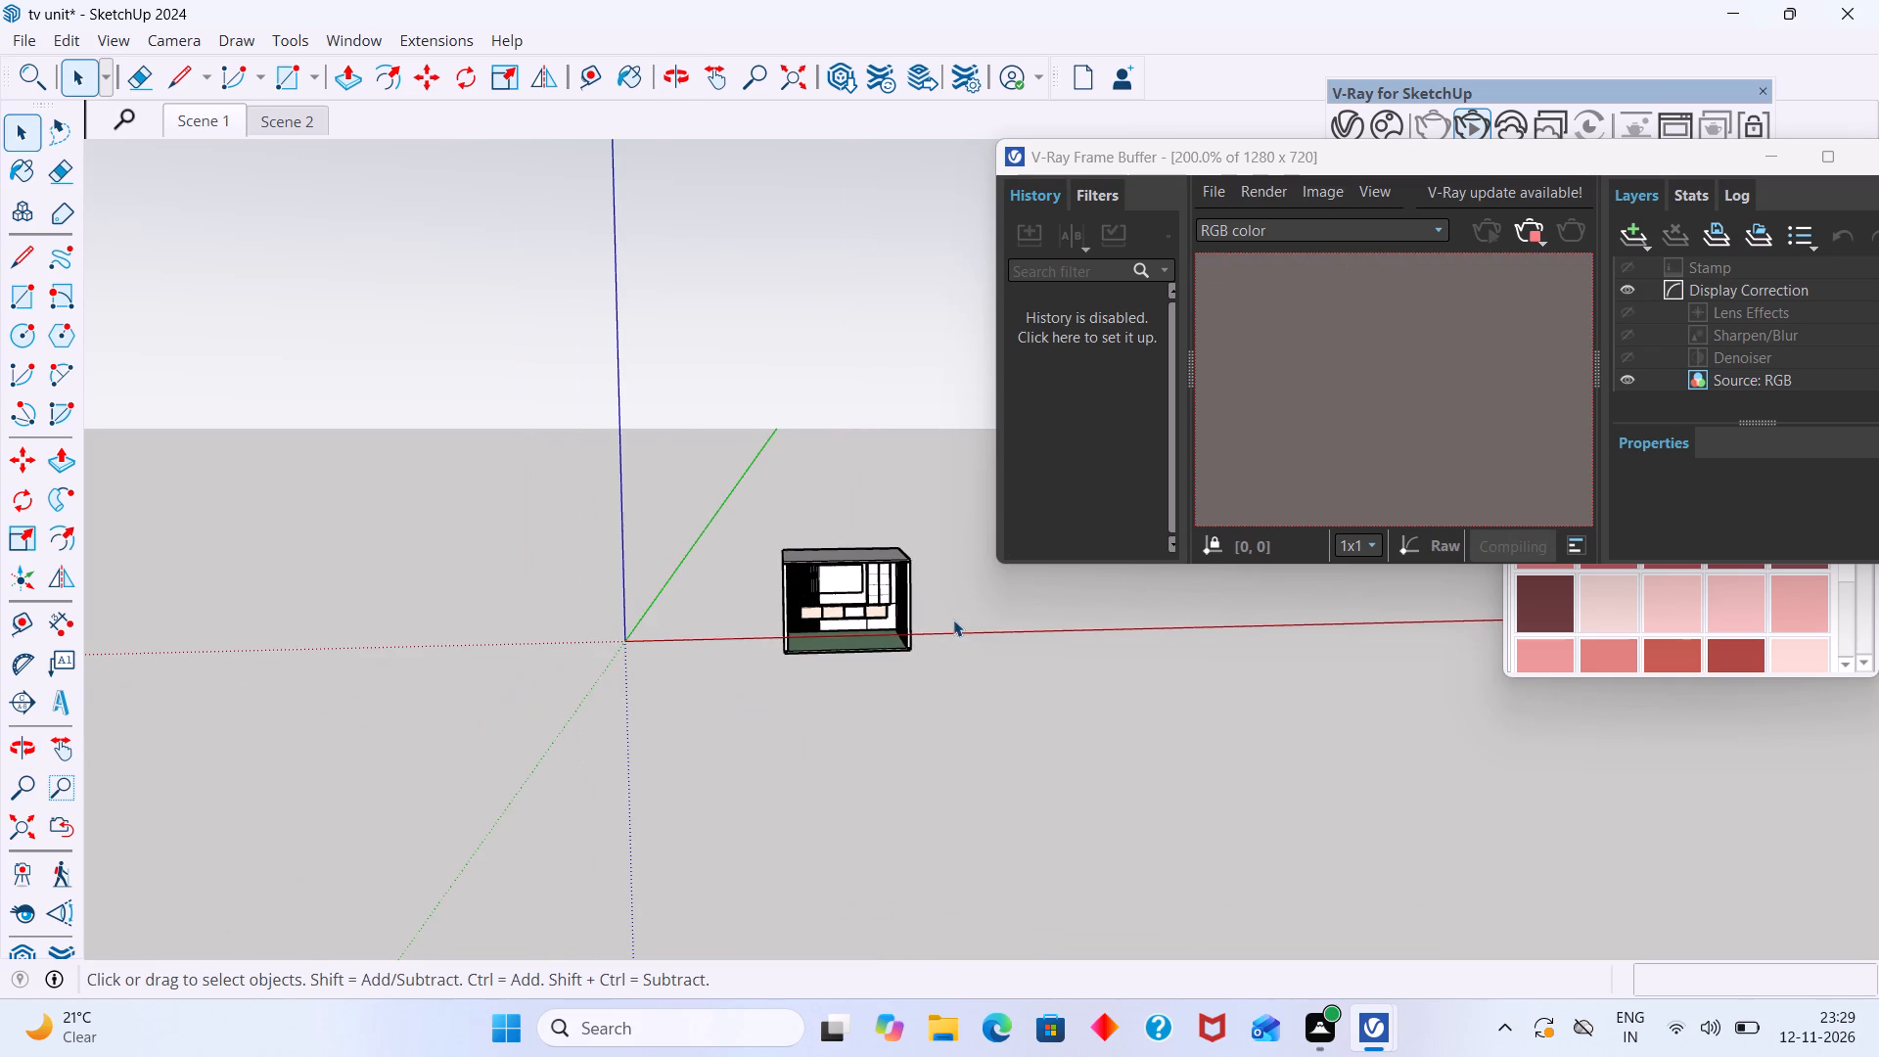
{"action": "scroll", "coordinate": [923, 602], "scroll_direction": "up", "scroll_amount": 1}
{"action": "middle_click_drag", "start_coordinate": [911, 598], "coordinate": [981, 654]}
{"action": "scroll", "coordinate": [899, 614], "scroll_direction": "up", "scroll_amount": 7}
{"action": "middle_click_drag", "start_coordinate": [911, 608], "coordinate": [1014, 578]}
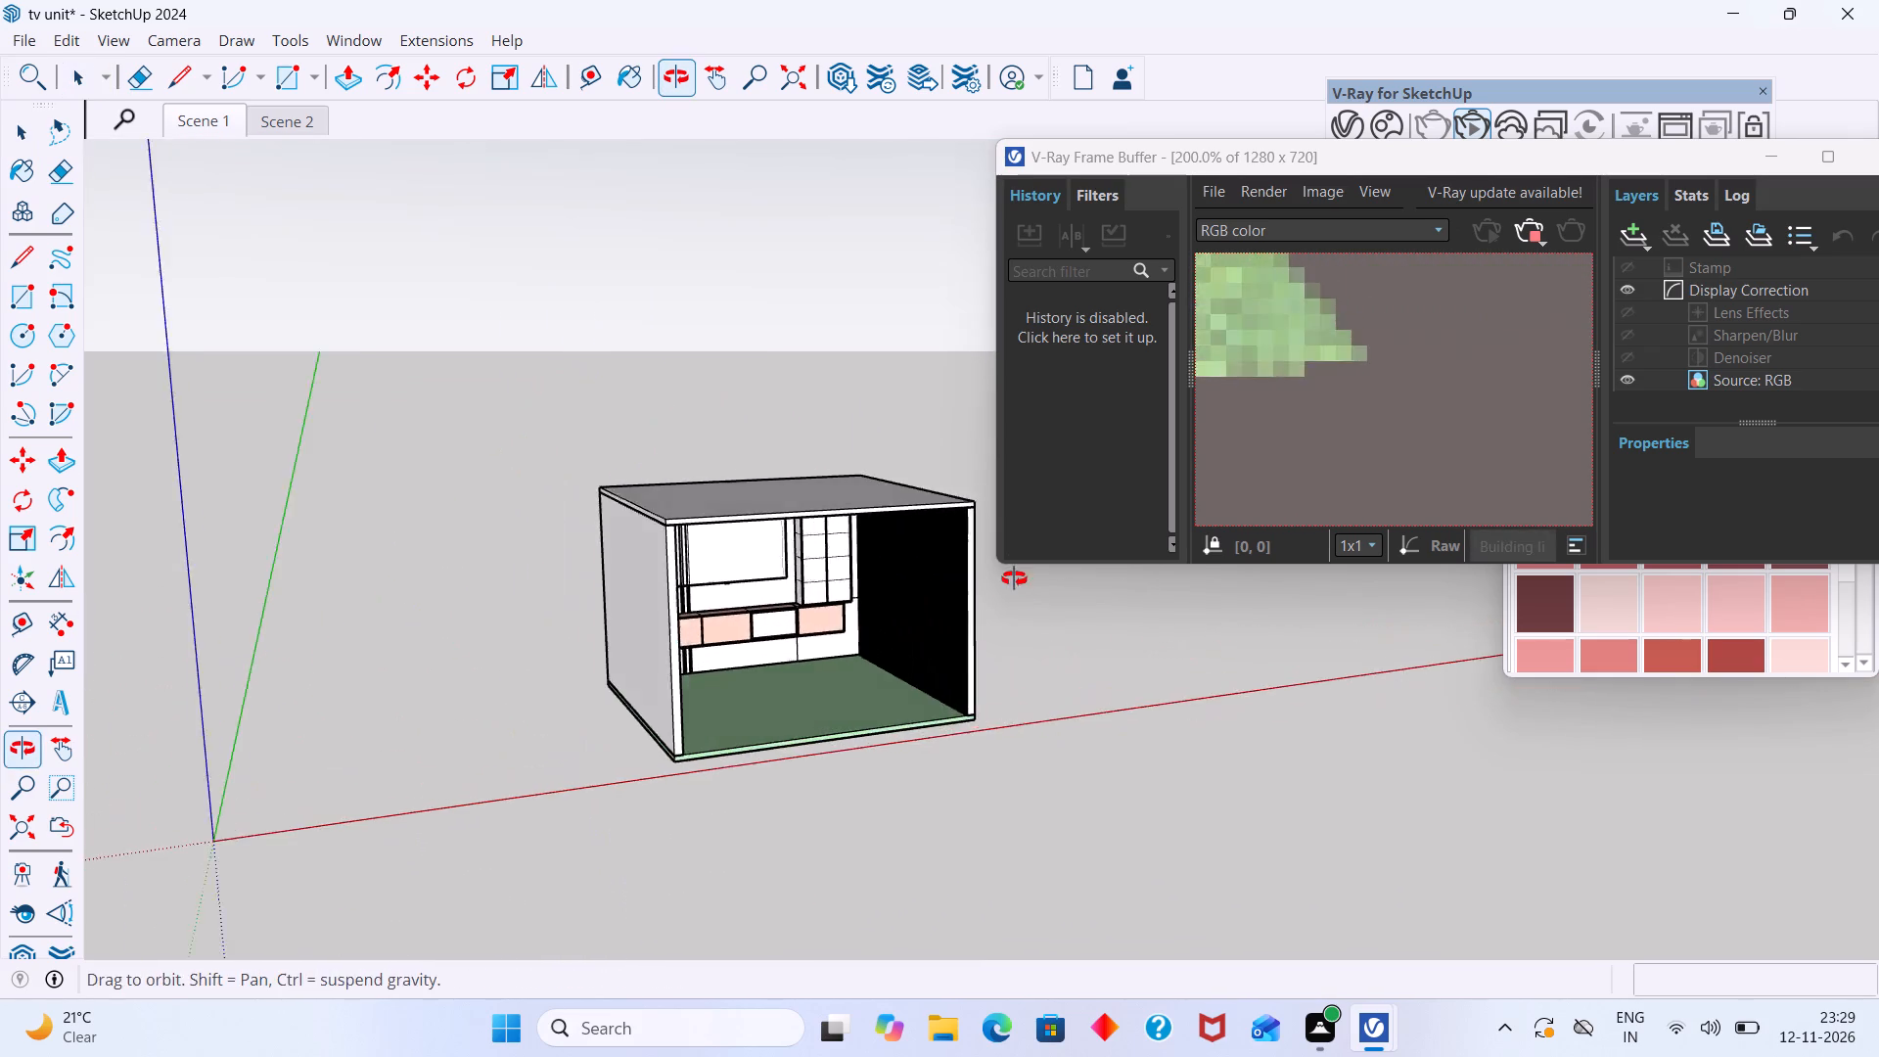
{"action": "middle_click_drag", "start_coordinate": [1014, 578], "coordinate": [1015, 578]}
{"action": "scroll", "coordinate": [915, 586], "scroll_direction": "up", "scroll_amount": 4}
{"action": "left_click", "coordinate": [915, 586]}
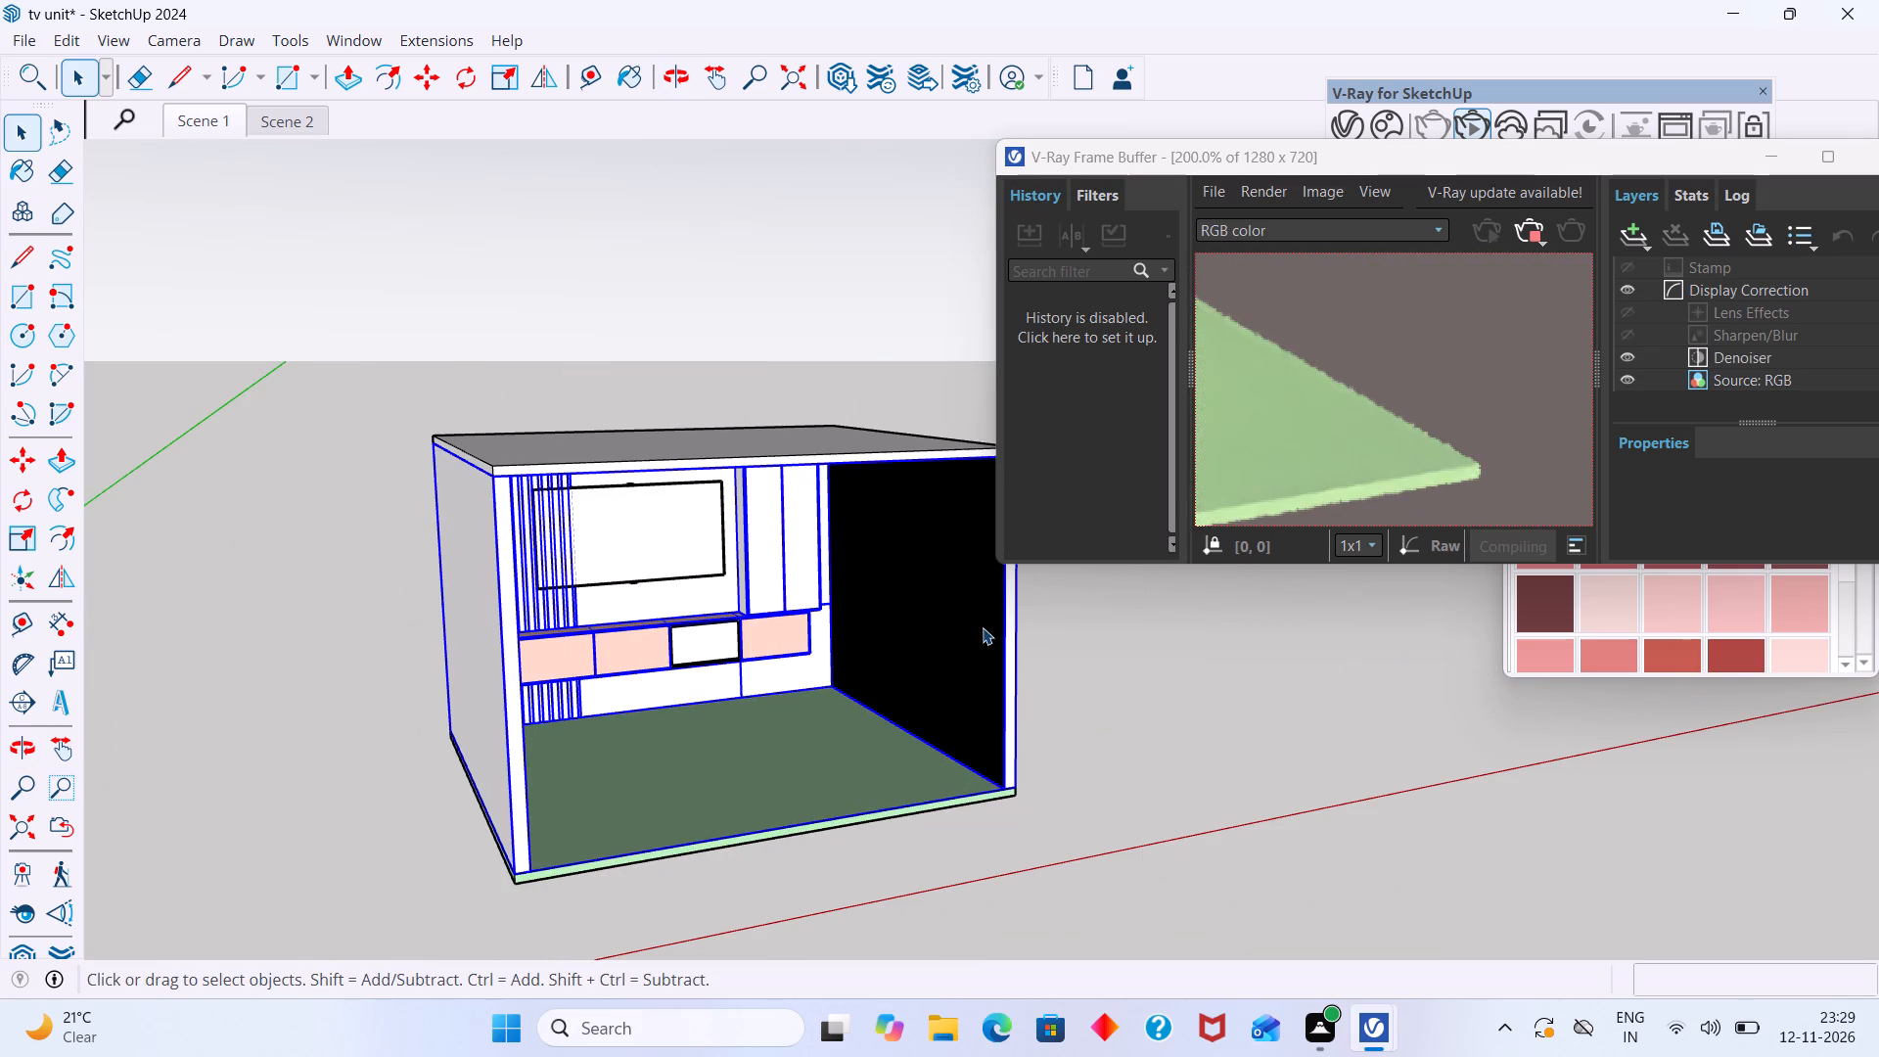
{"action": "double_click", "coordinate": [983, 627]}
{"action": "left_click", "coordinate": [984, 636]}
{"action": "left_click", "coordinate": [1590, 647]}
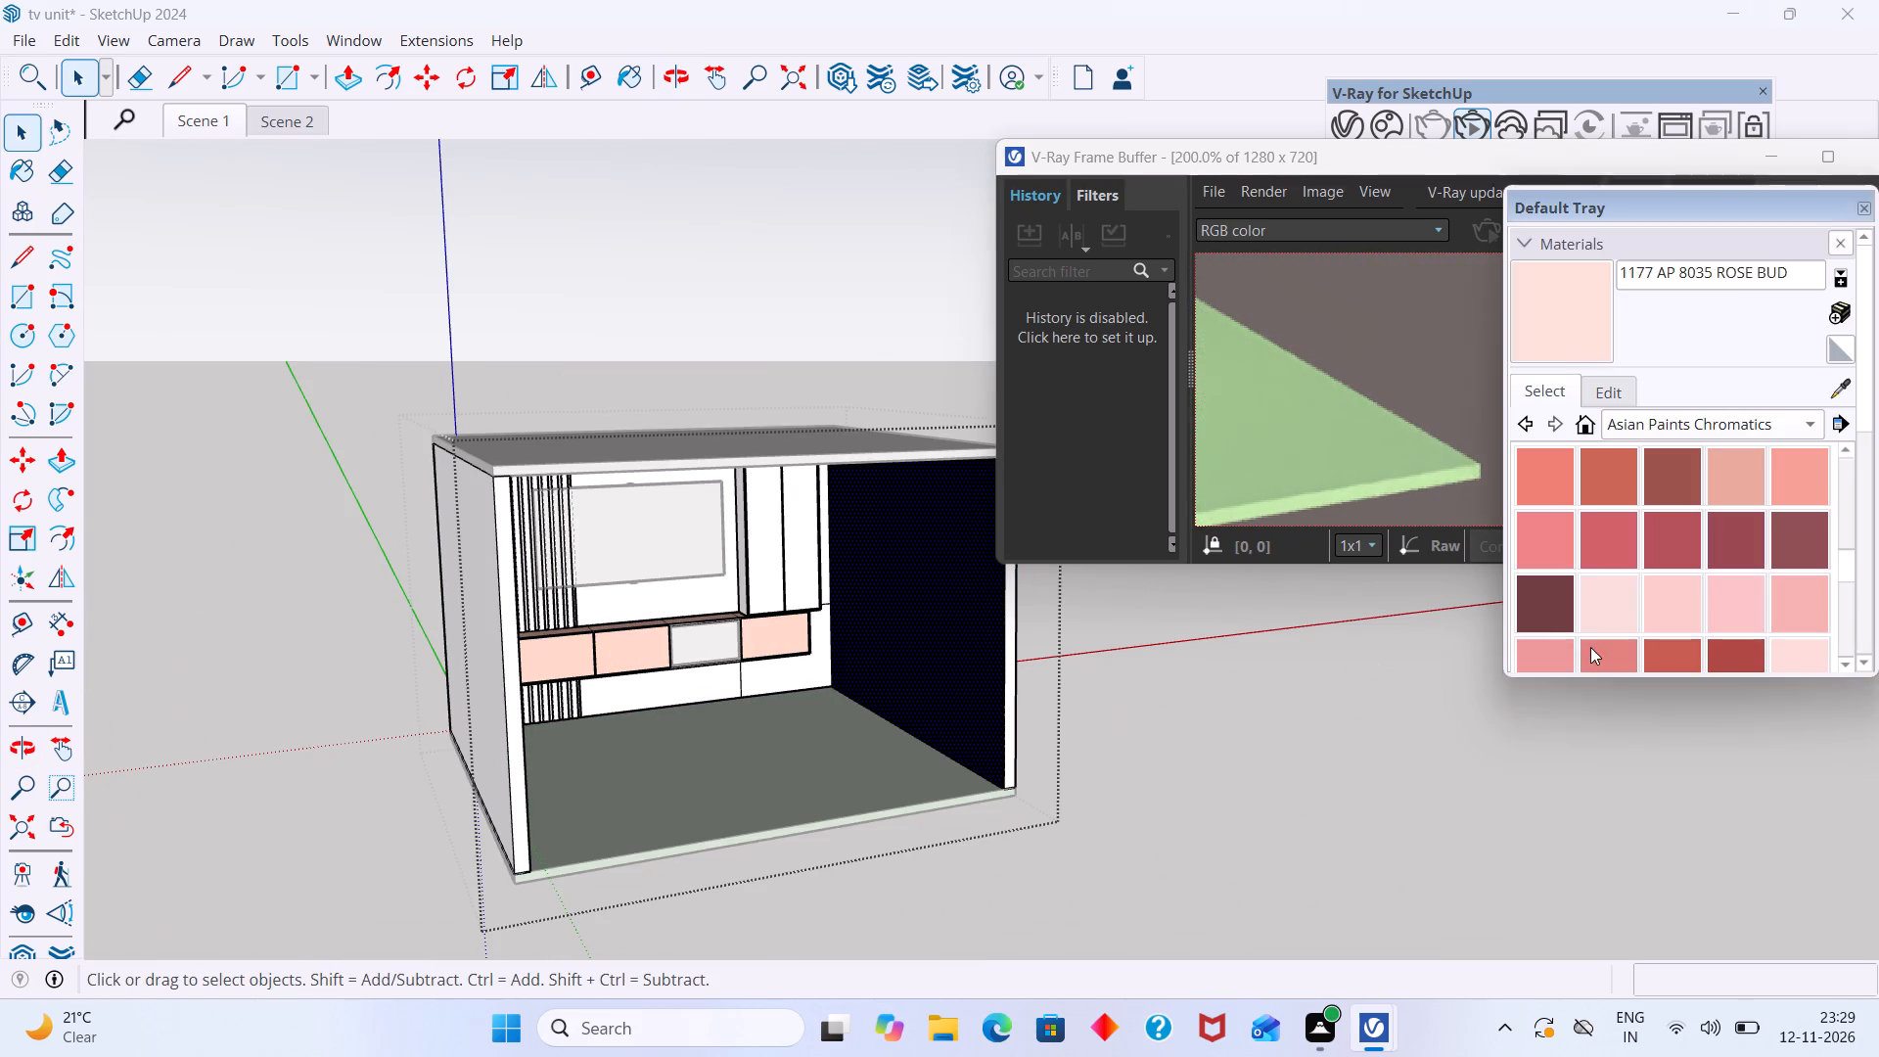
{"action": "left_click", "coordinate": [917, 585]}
Examine the raspberry-painted inner side wall from farther back in the model and up close in the interactive render.
{"action": "scroll", "coordinate": [949, 610], "scroll_direction": "down", "scroll_amount": 7}
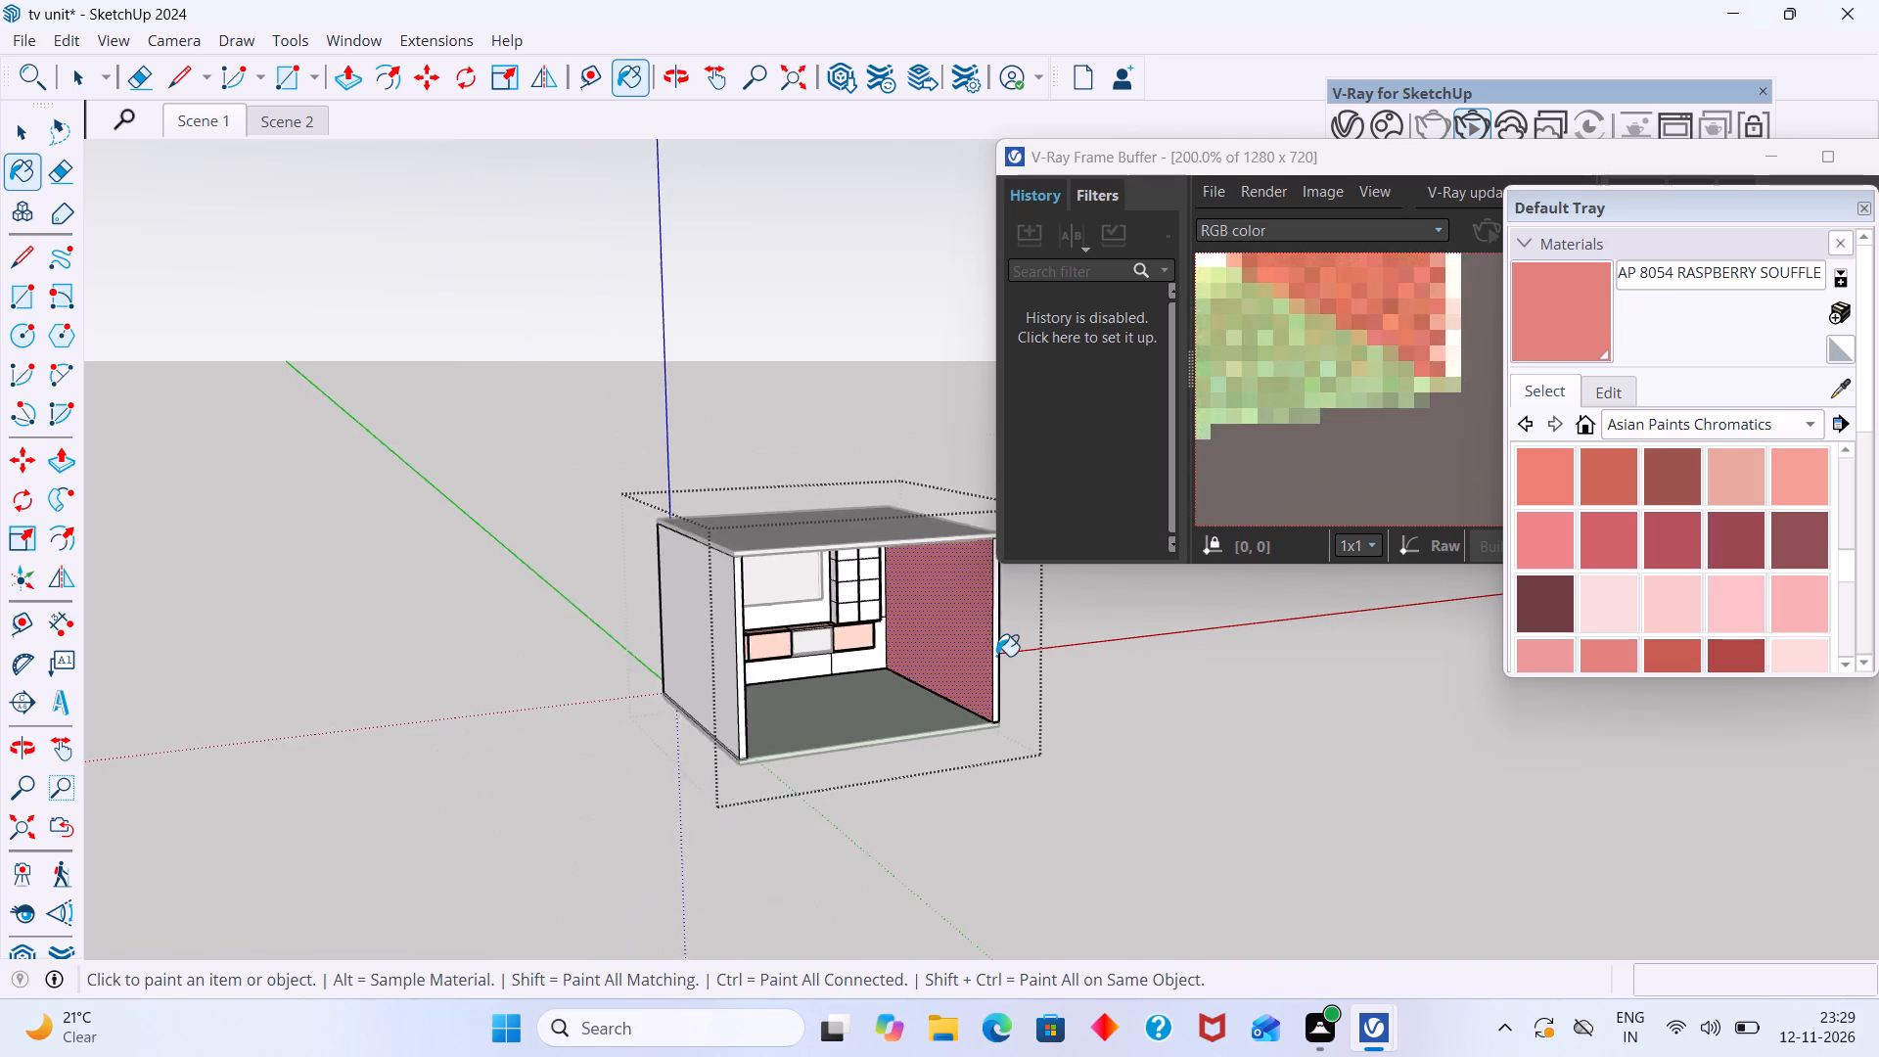
{"action": "scroll", "coordinate": [996, 656], "scroll_direction": "down", "scroll_amount": 3}
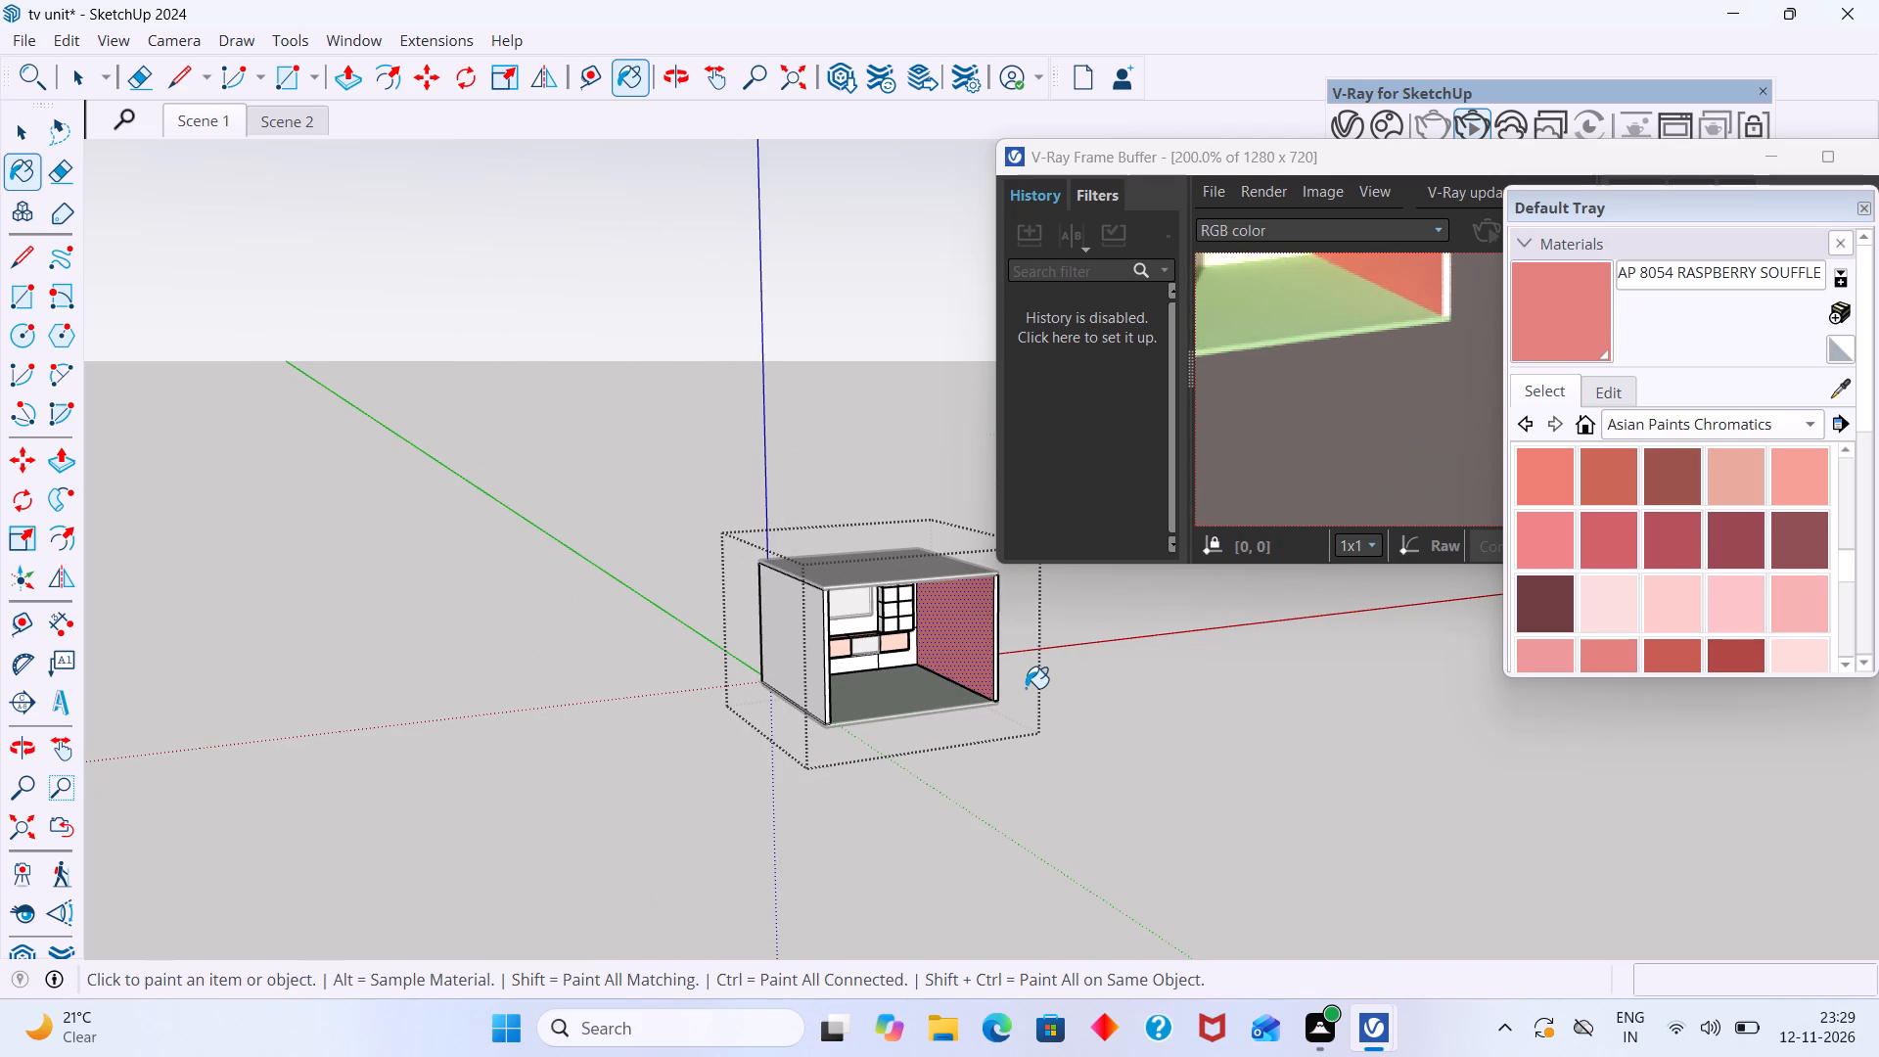
{"action": "scroll", "coordinate": [1002, 648], "scroll_direction": "down", "scroll_amount": 1}
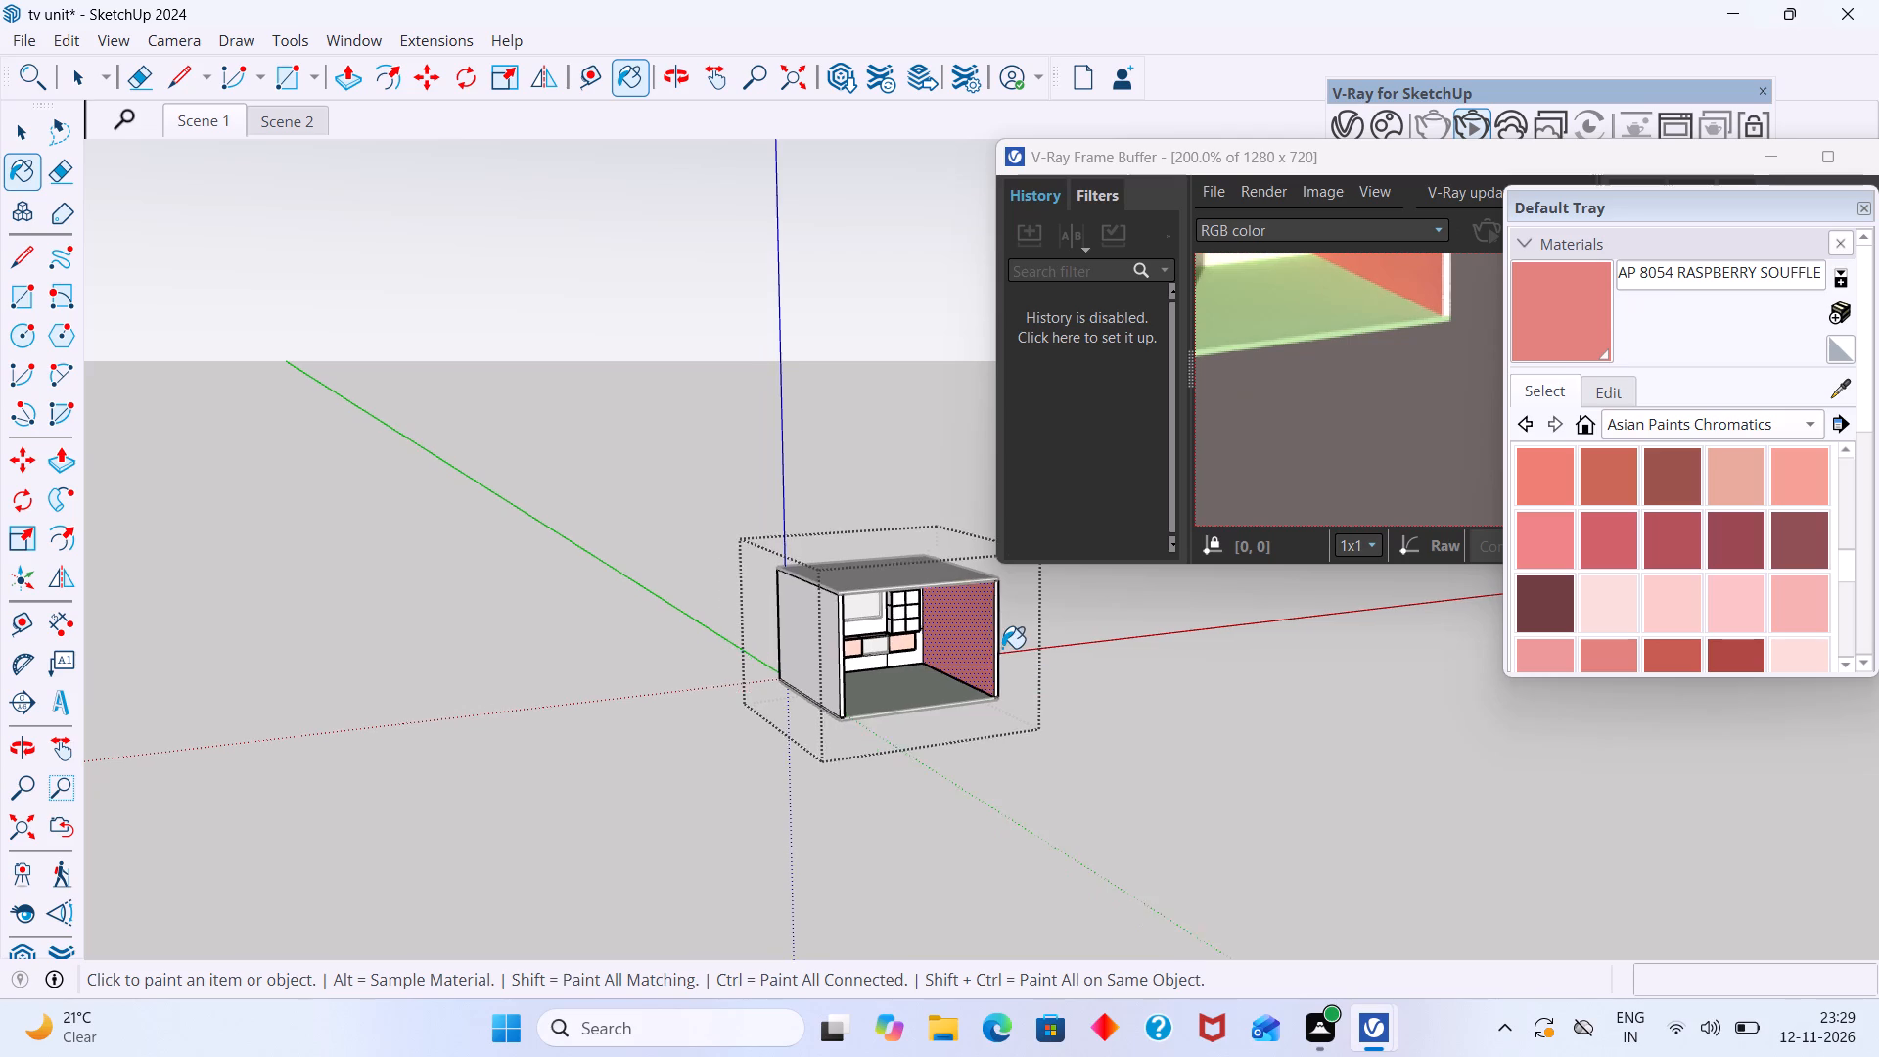
{"action": "scroll", "coordinate": [1002, 648], "scroll_direction": "down", "scroll_amount": 1}
{"action": "middle_click_drag", "start_coordinate": [1011, 664], "coordinate": [847, 829], "text": "shift"}
{"action": "scroll", "coordinate": [982, 774], "scroll_direction": "down", "scroll_amount": 2}
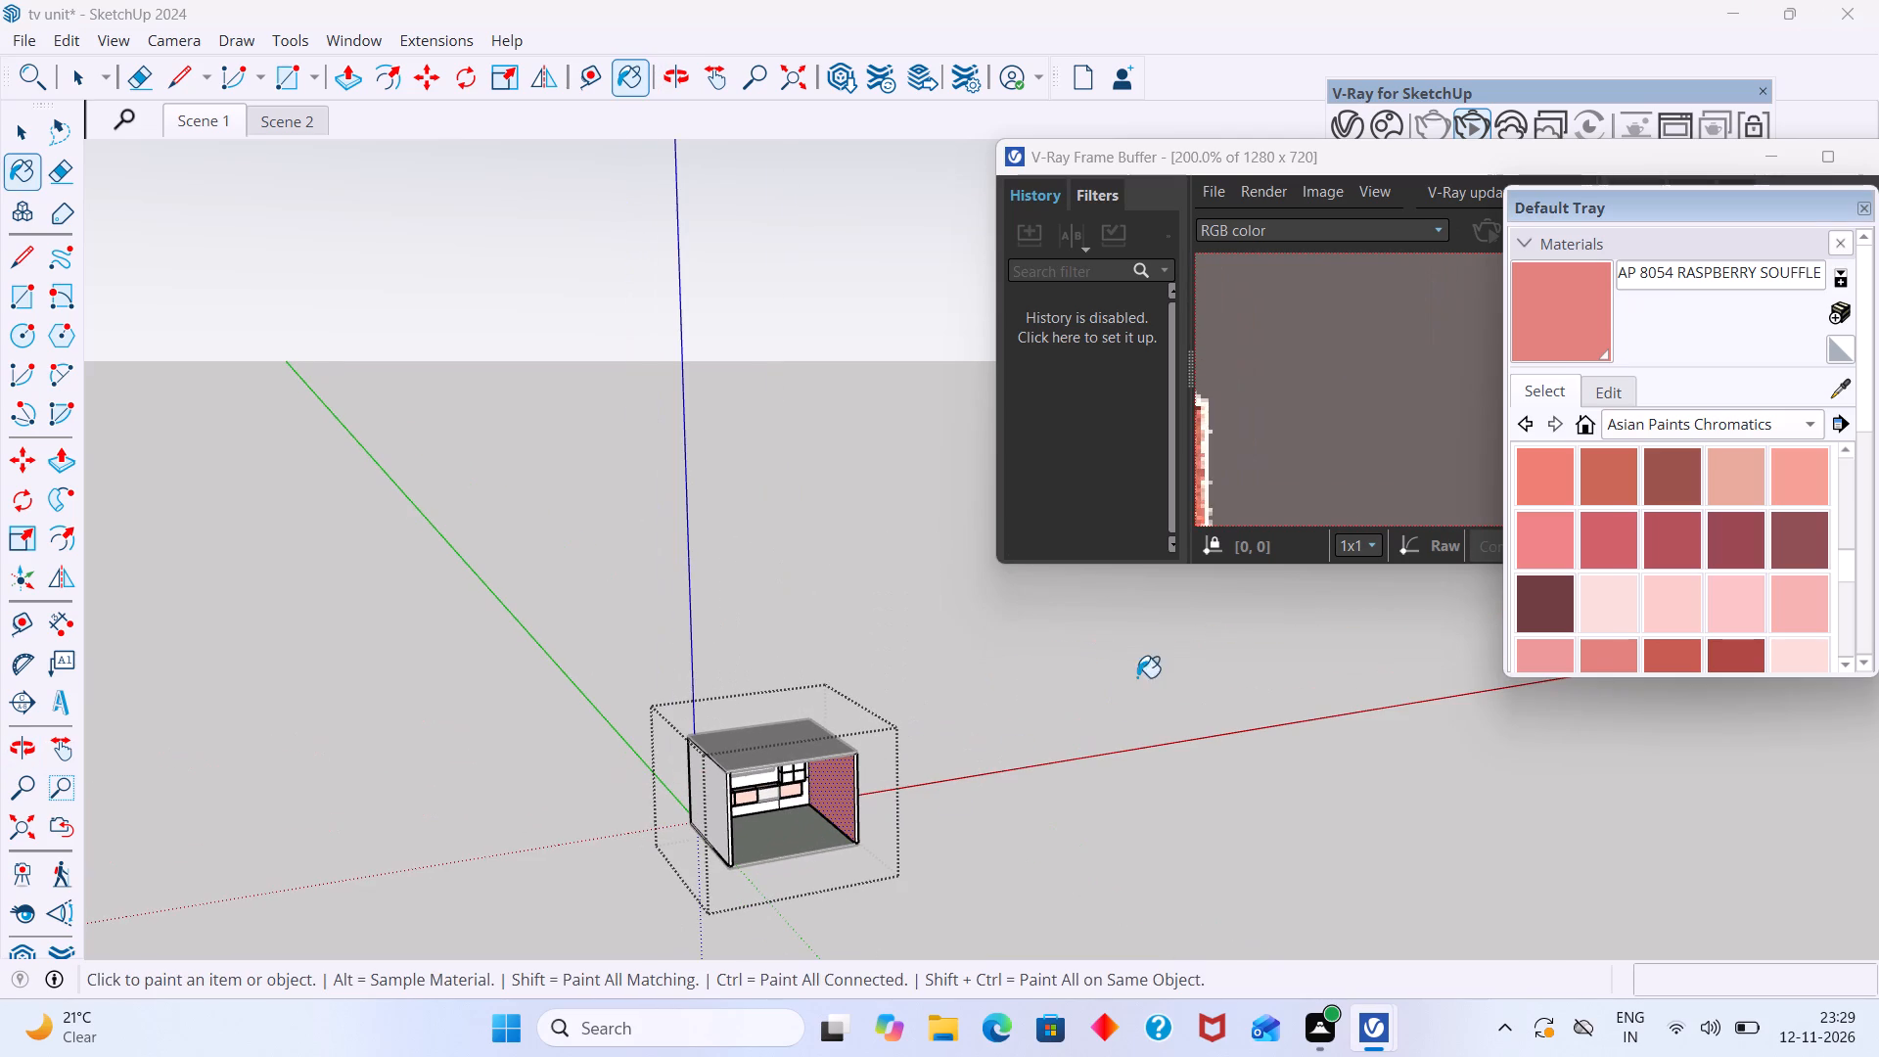
{"action": "middle_click_drag", "start_coordinate": [1125, 677], "coordinate": [1282, 624], "text": "shift"}
{"action": "scroll", "coordinate": [1396, 400], "scroll_direction": "up", "scroll_amount": 1}
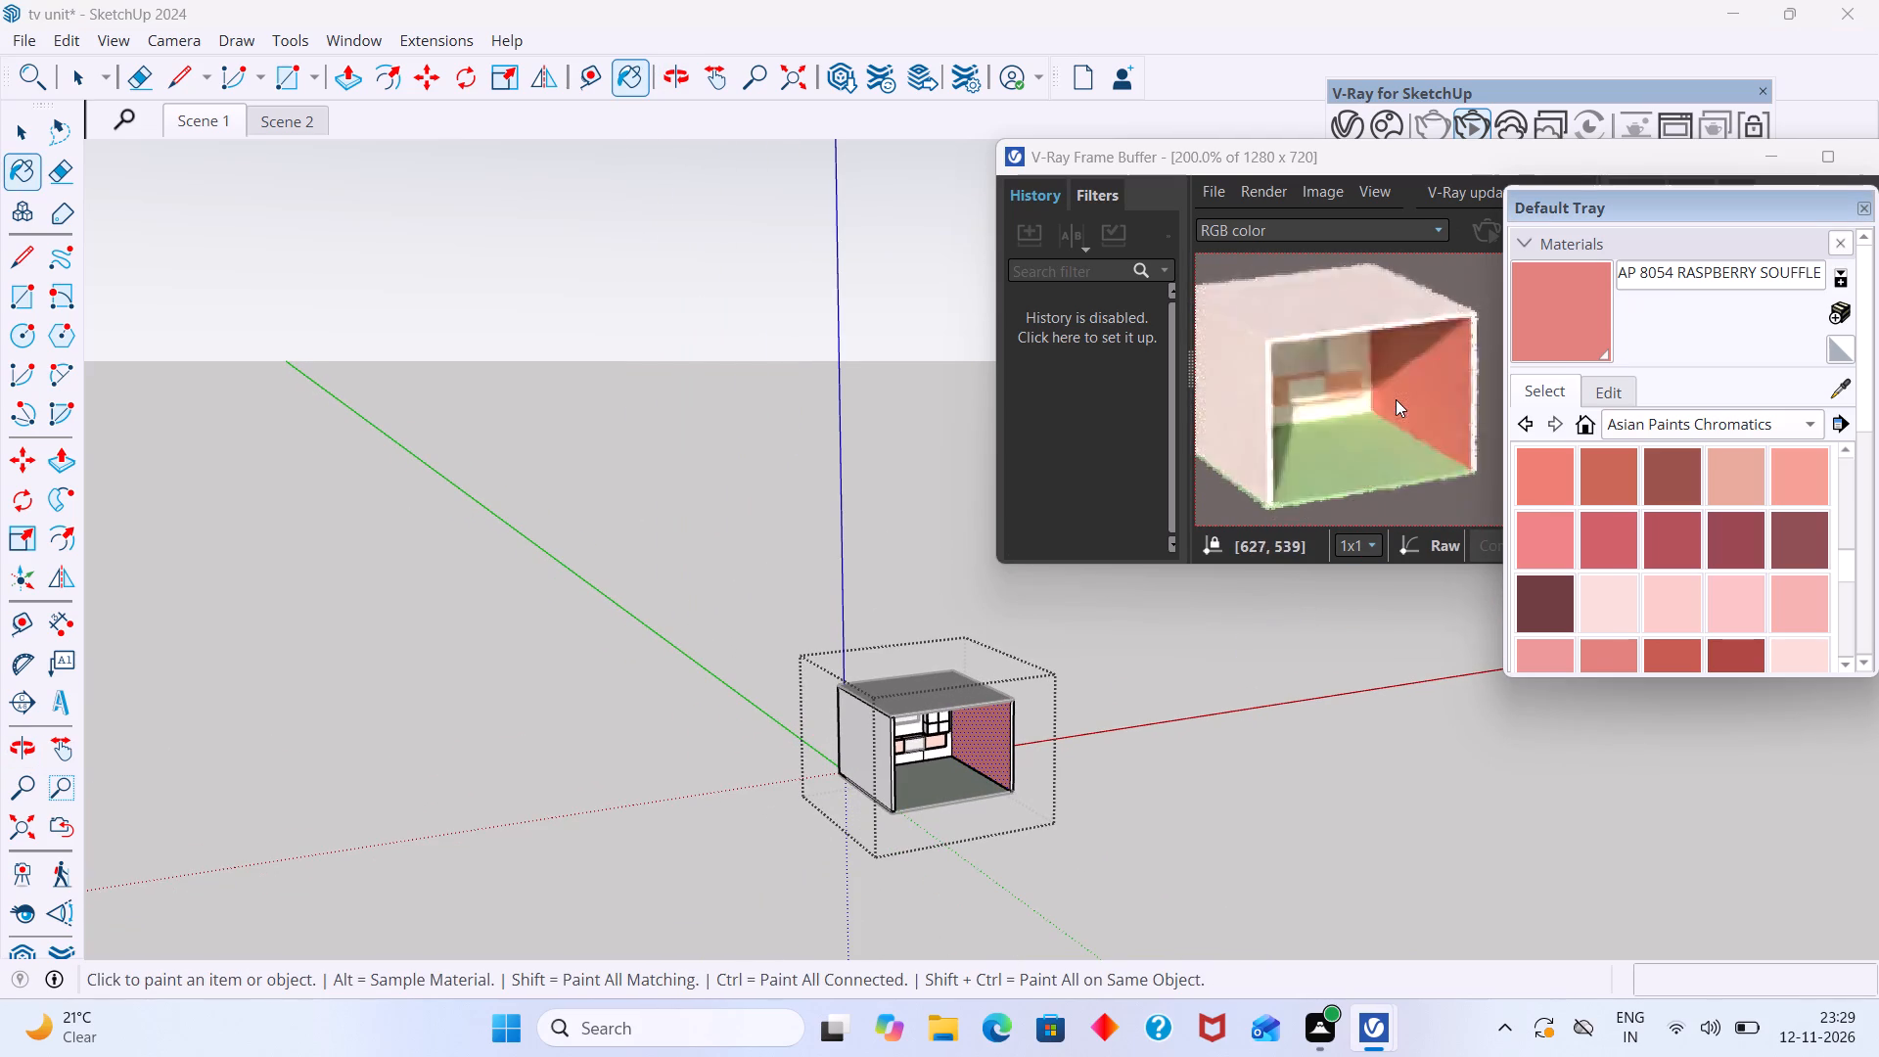
{"action": "scroll", "coordinate": [1396, 399], "scroll_direction": "up", "scroll_amount": 2}
Repaint the raspberry inner side wall with the Asian Paints colour 1226 AP 8066 TINGE OF PINK.
{"action": "scroll", "coordinate": [1396, 392], "scroll_direction": "down", "scroll_amount": 2}
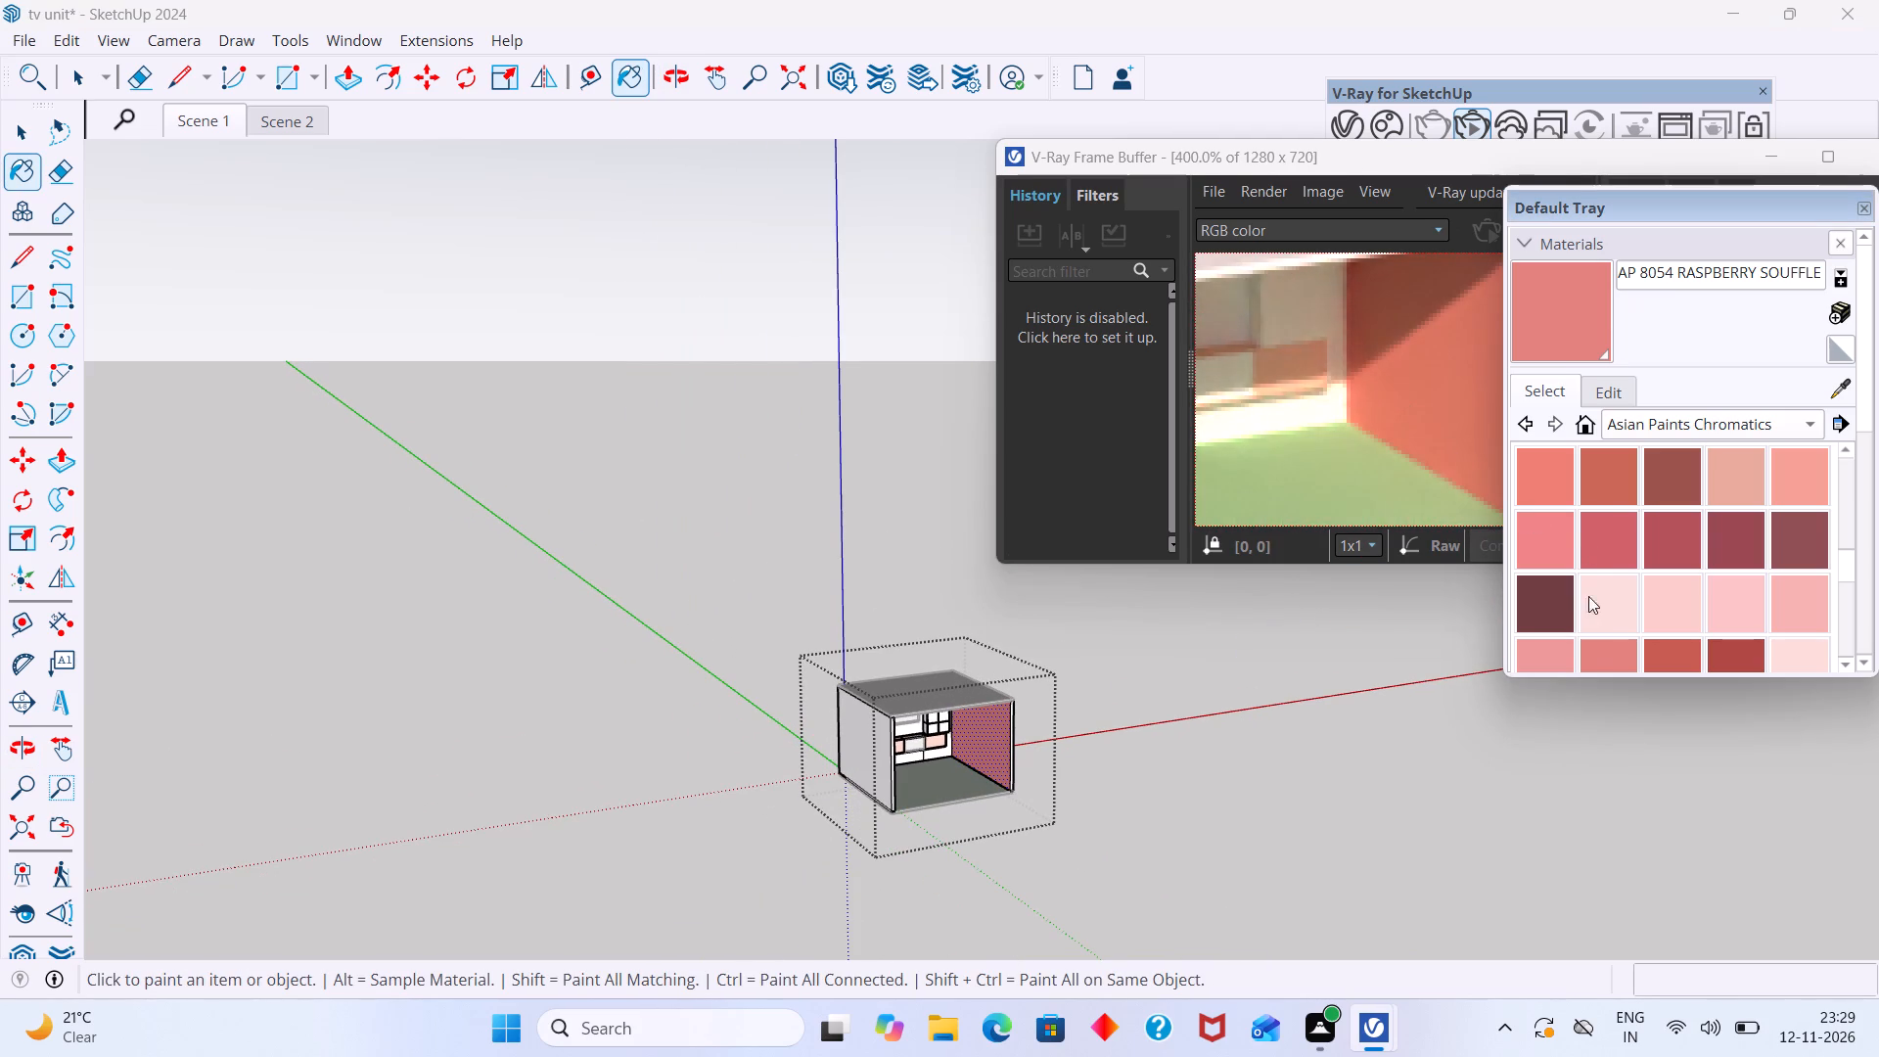
{"action": "scroll", "coordinate": [1635, 609], "scroll_direction": "down", "scroll_amount": 2}
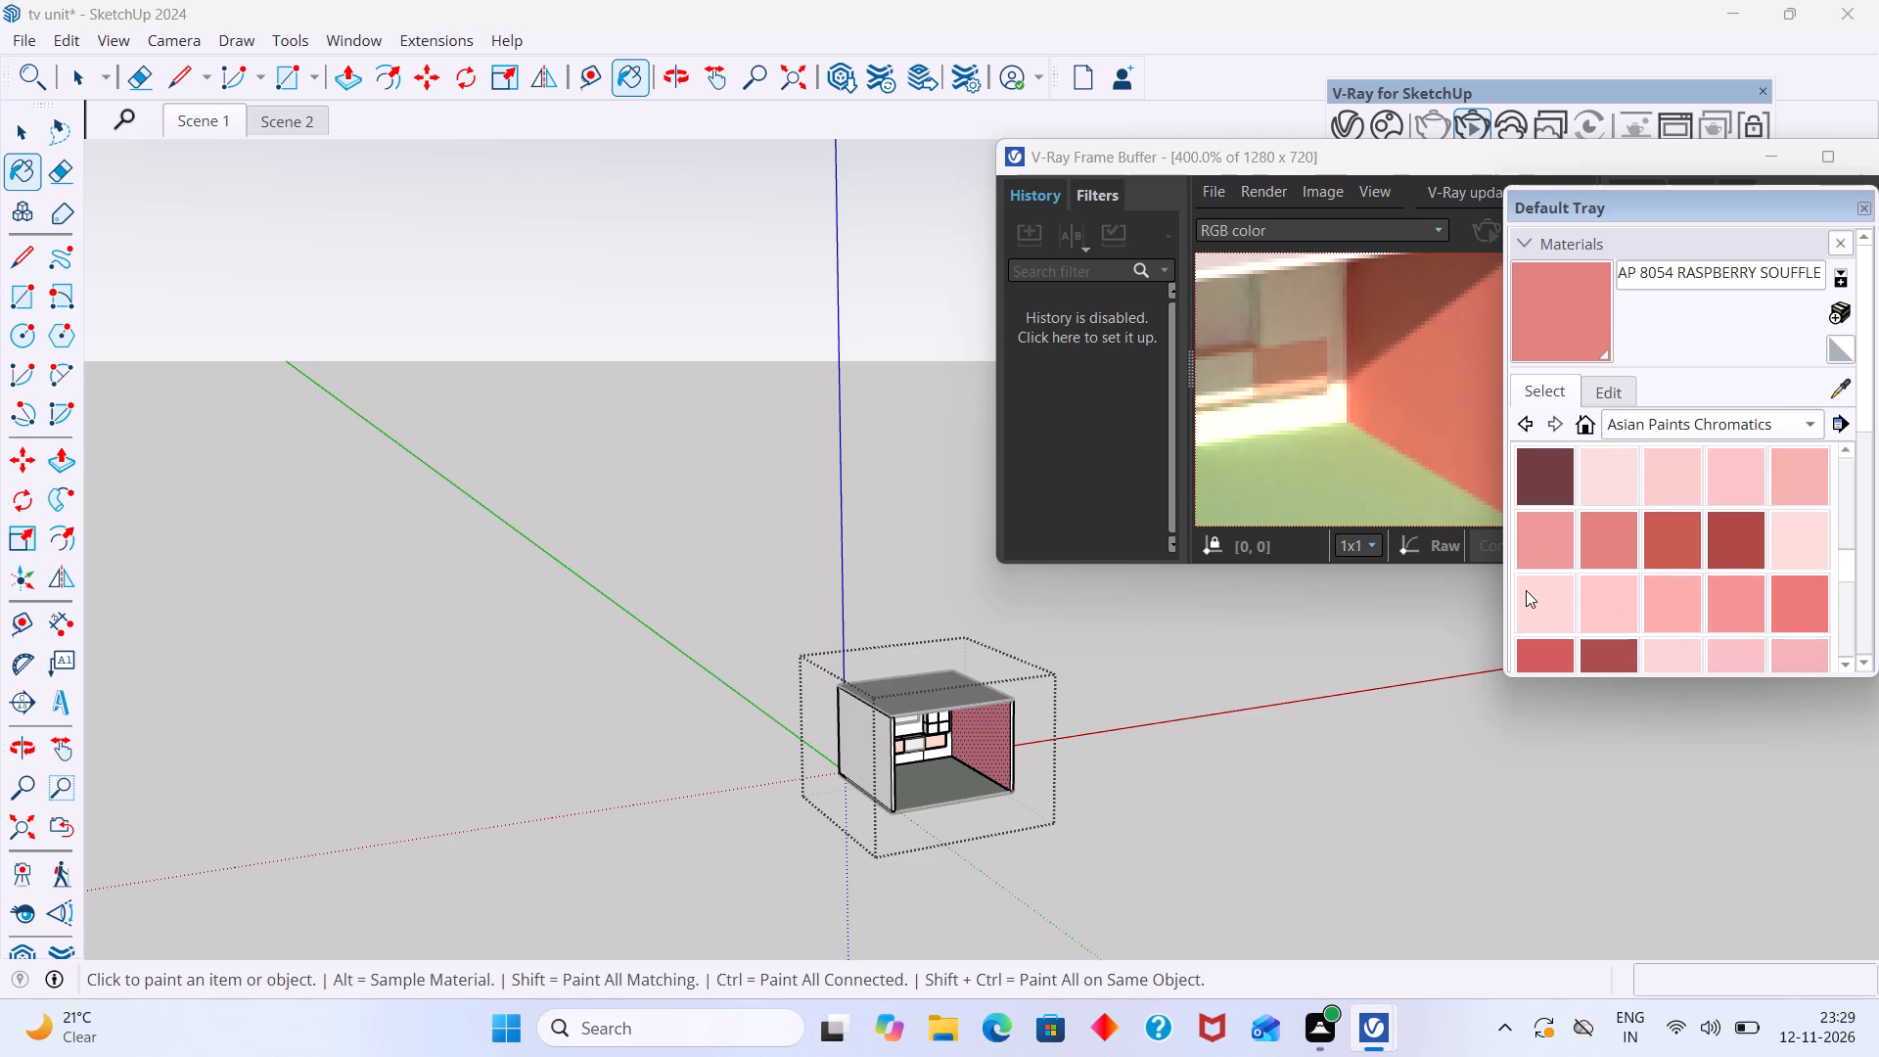
{"action": "left_click", "coordinate": [1544, 590]}
{"action": "left_click", "coordinate": [973, 753]}
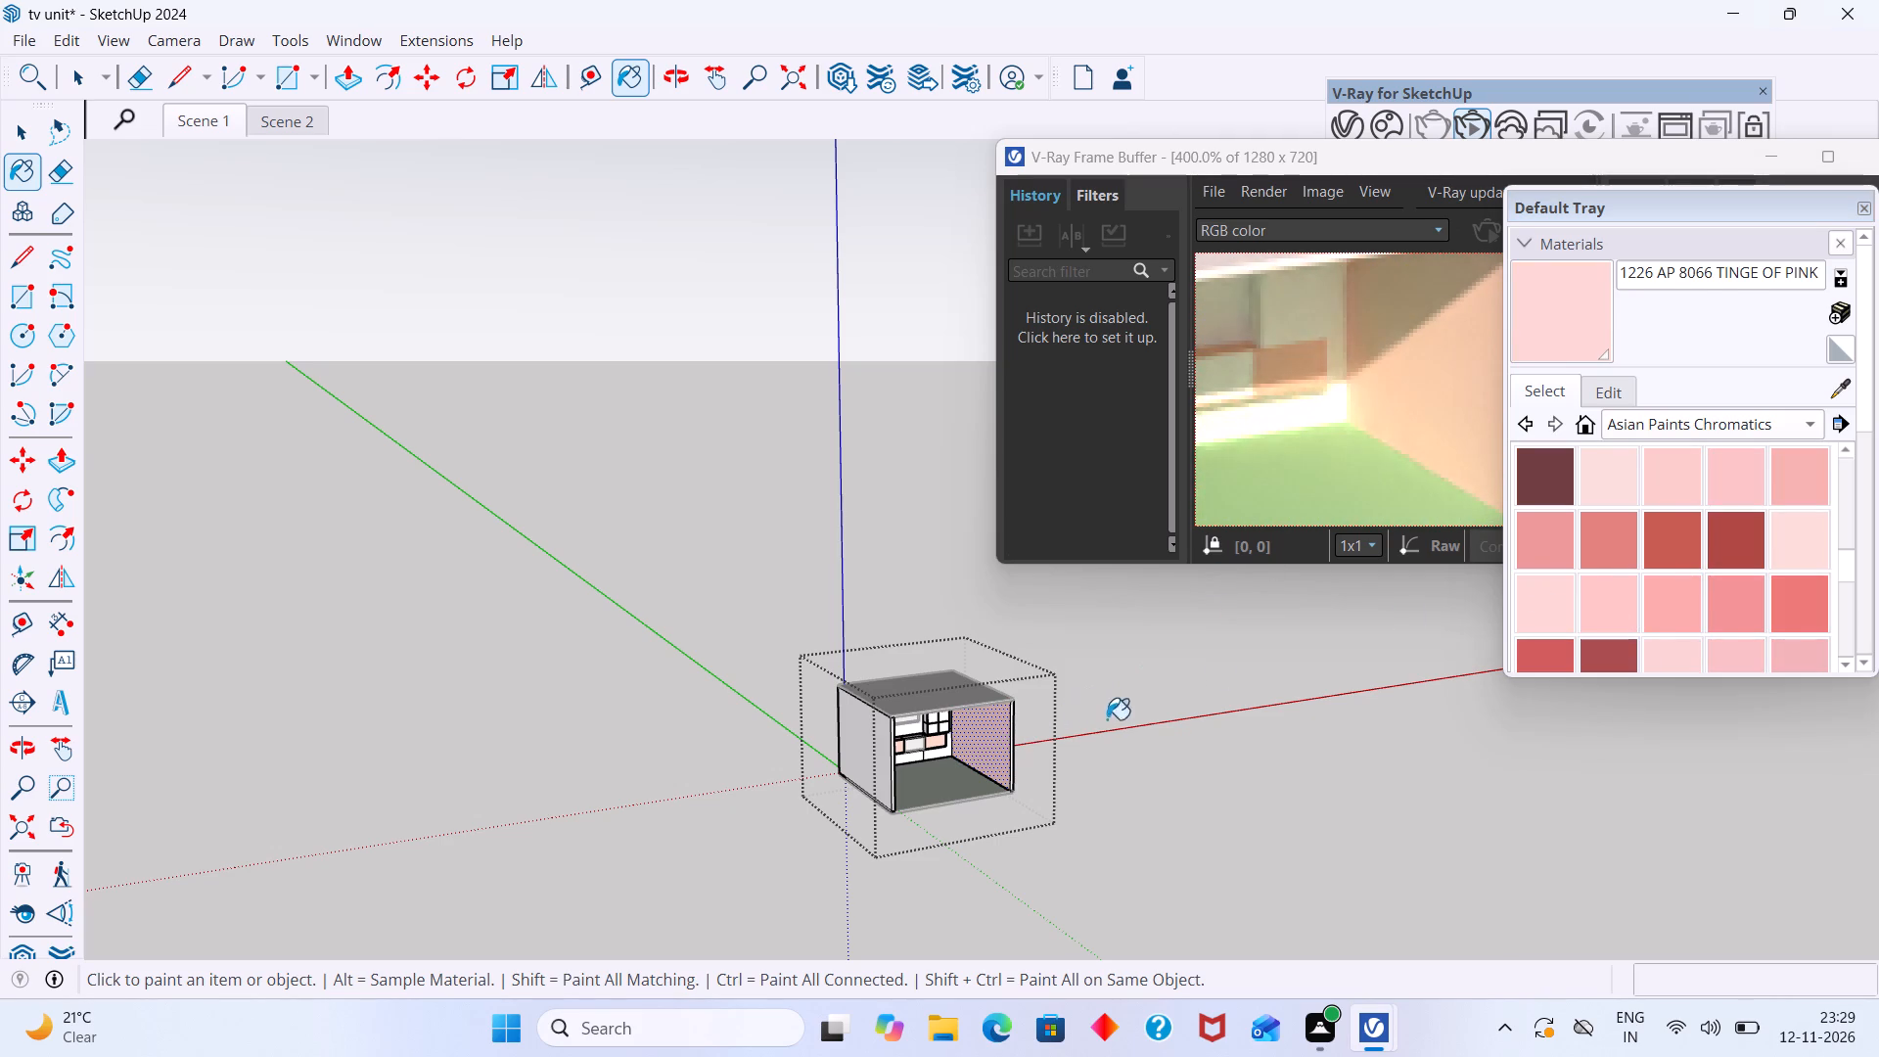
Paint the opposite inner side wall, beside the slatted panel, with 1226 AP 8066 TINGE OF PINK.
{"action": "middle_click_drag", "start_coordinate": [892, 804], "coordinate": [438, 720]}
{"action": "scroll", "coordinate": [705, 766], "scroll_direction": "up", "scroll_amount": 10}
{"action": "left_click", "coordinate": [827, 716]}
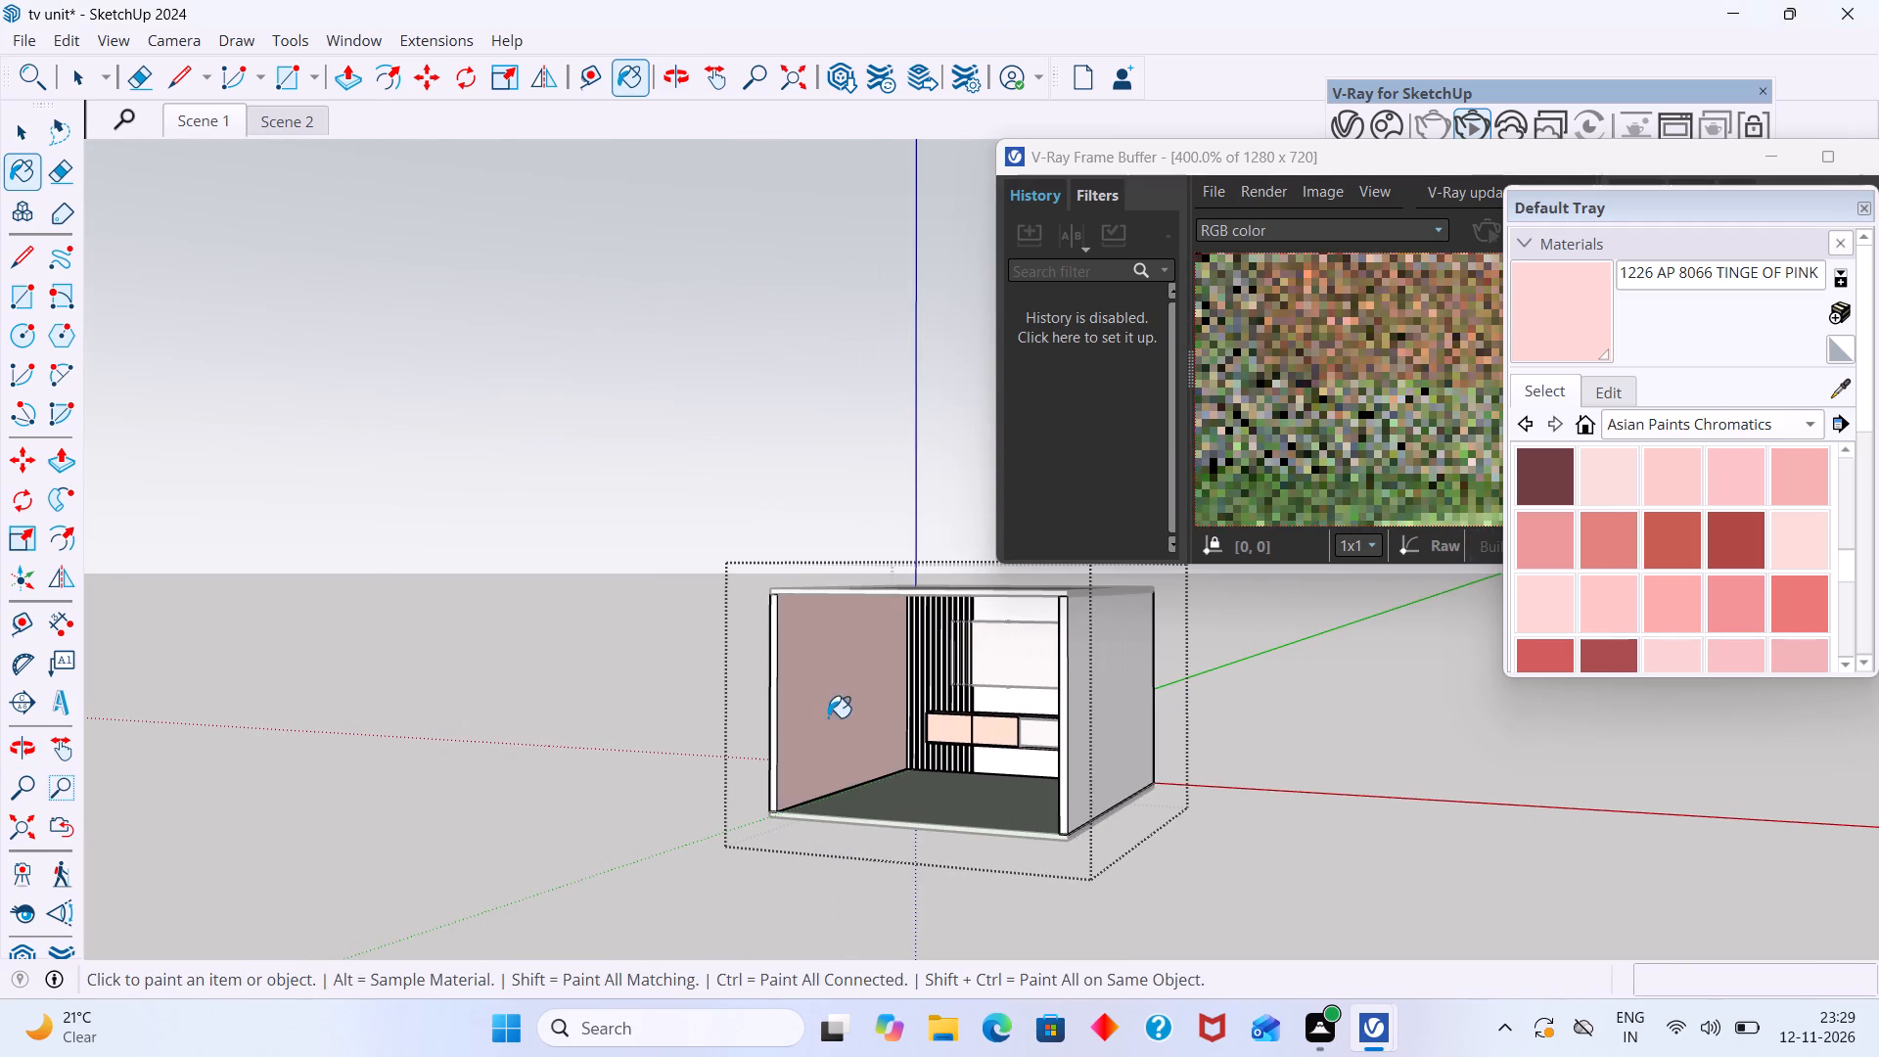
Examine the painted wall beside the slatted panel and the room interior in the interactive render.
{"action": "scroll", "coordinate": [830, 725], "scroll_direction": "down", "scroll_amount": 10}
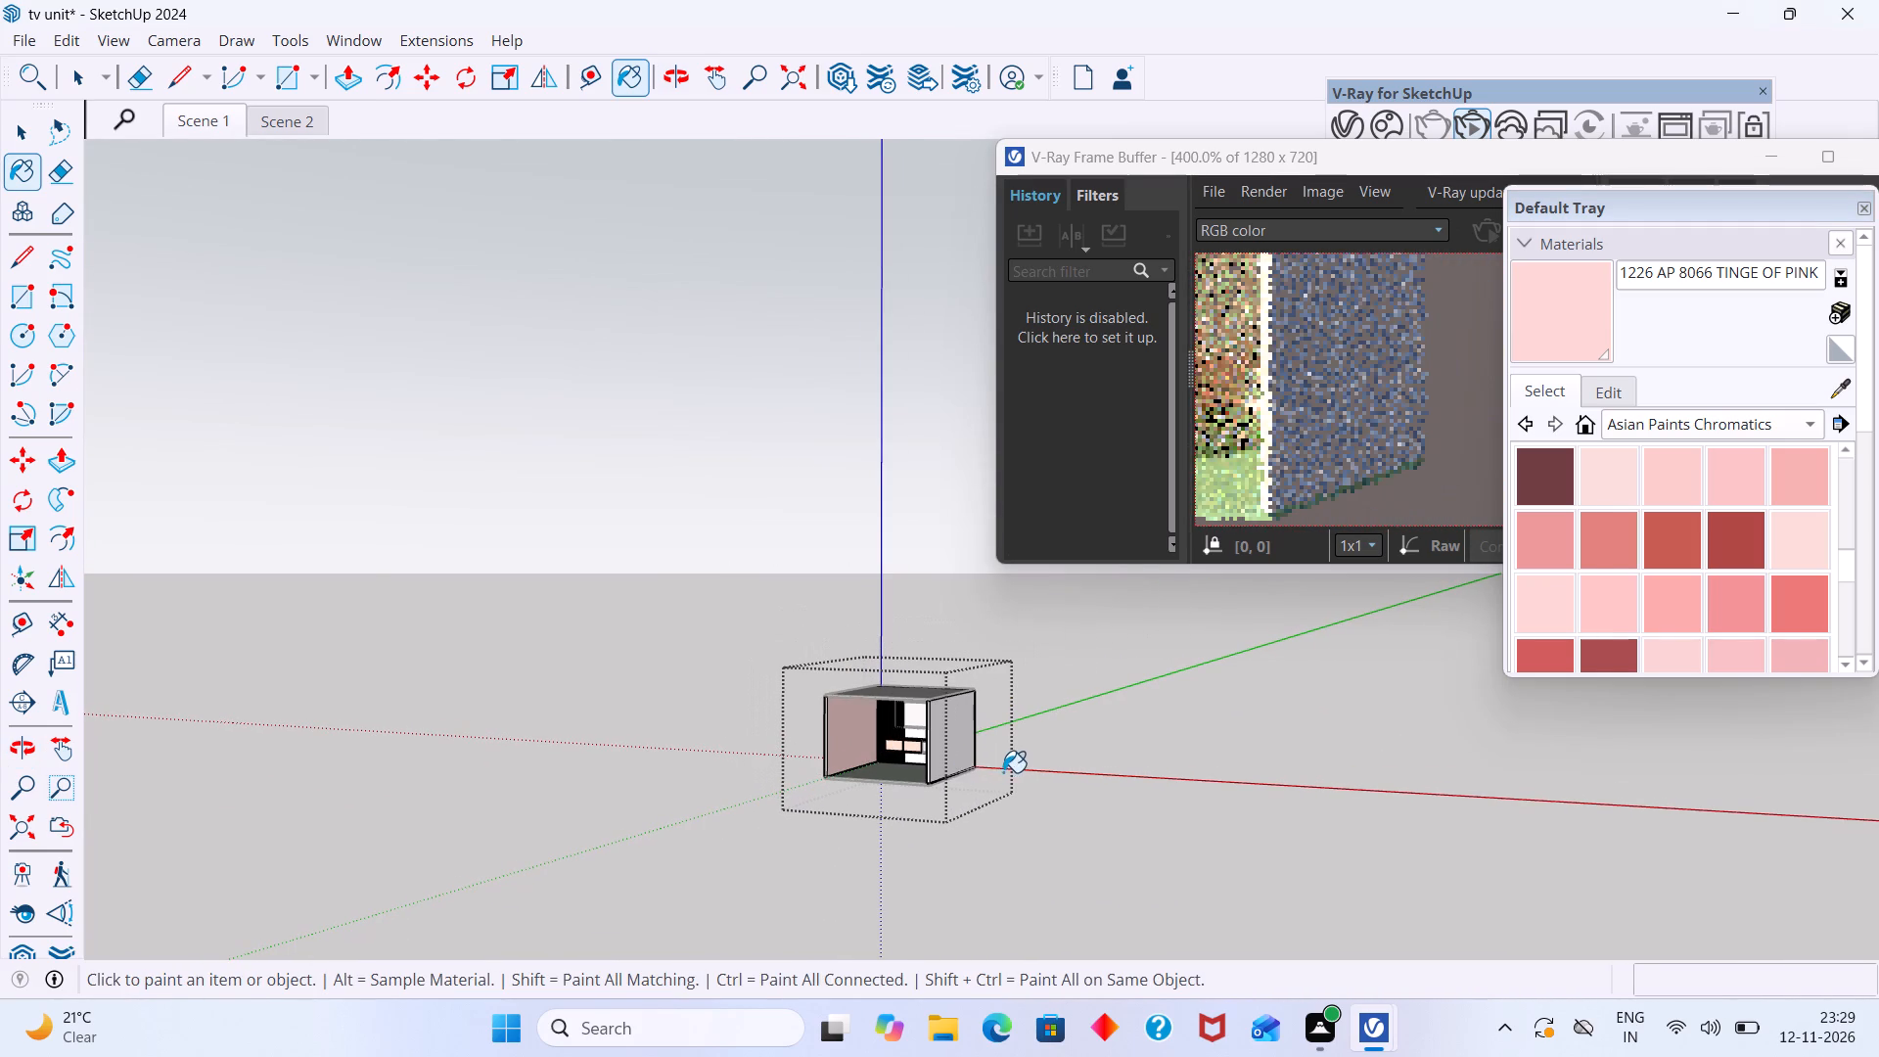
{"action": "middle_click_drag", "start_coordinate": [1095, 759], "coordinate": [1183, 797]}
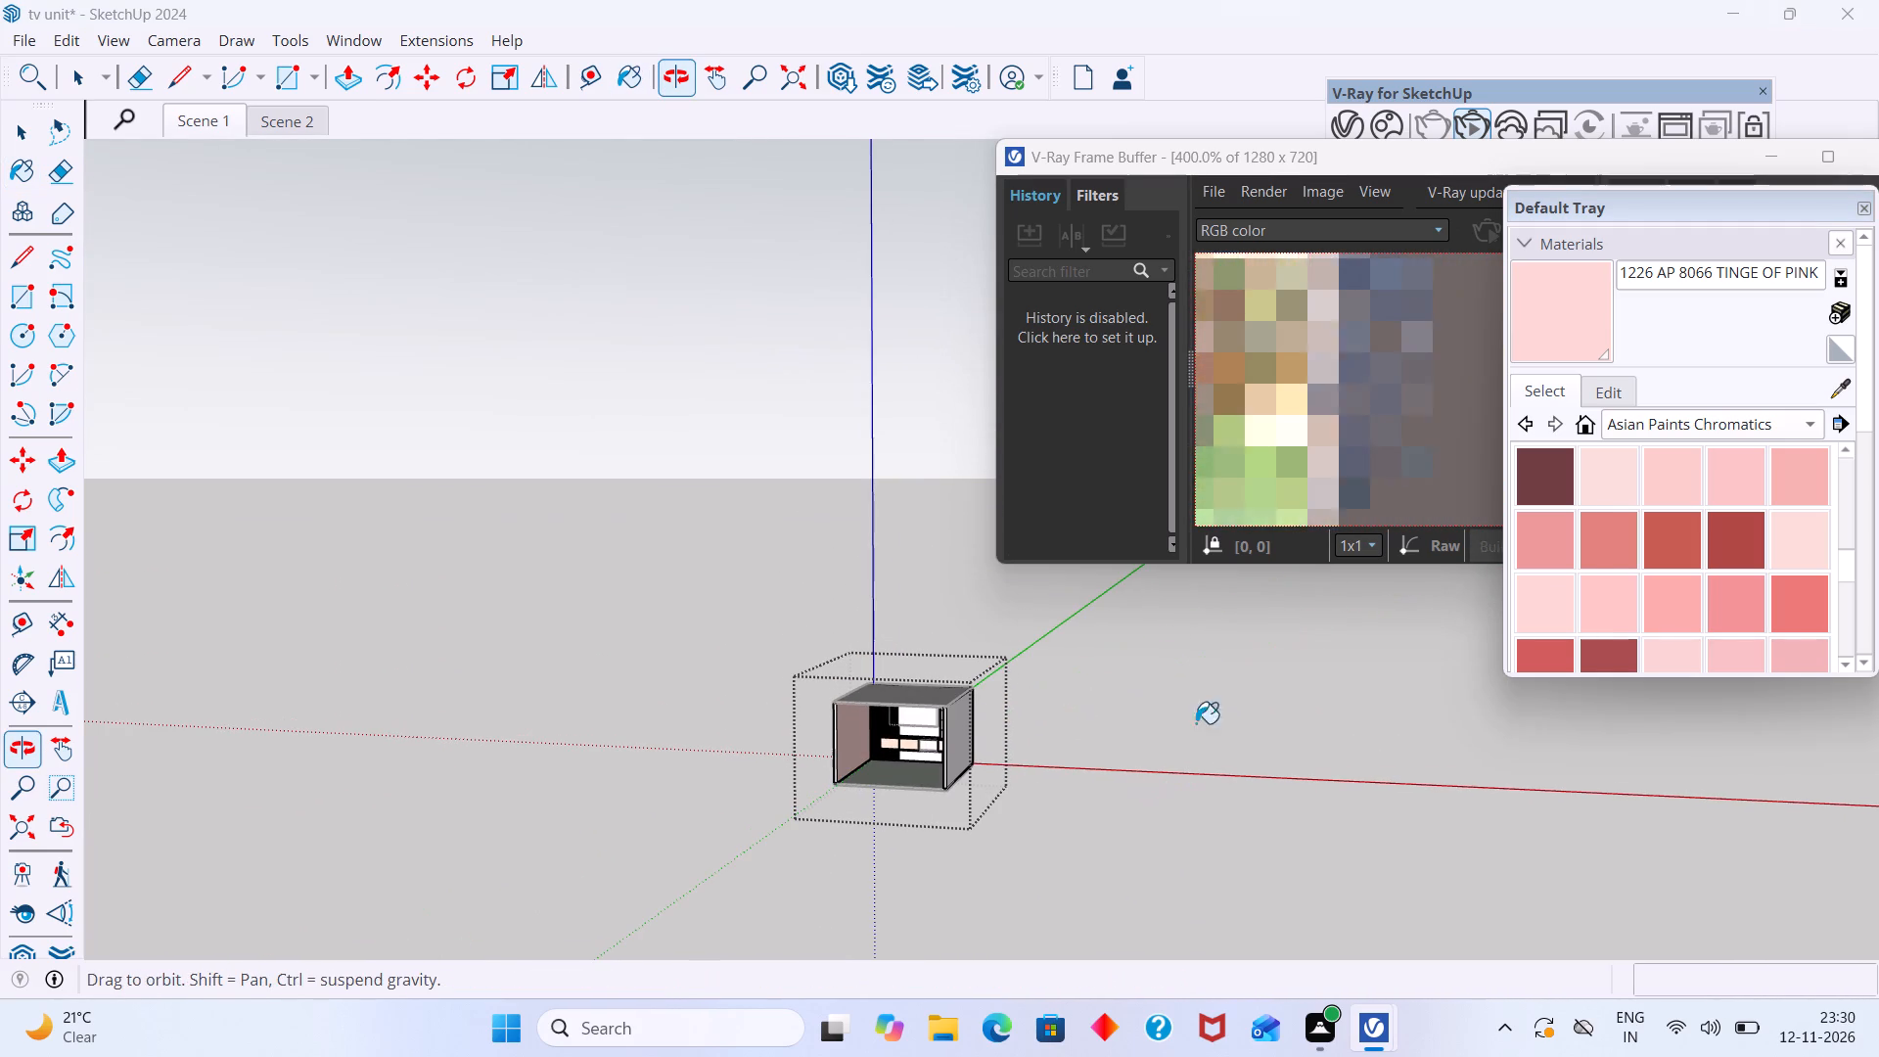
{"action": "middle_click_drag", "start_coordinate": [1312, 435], "coordinate": [1508, 430]}
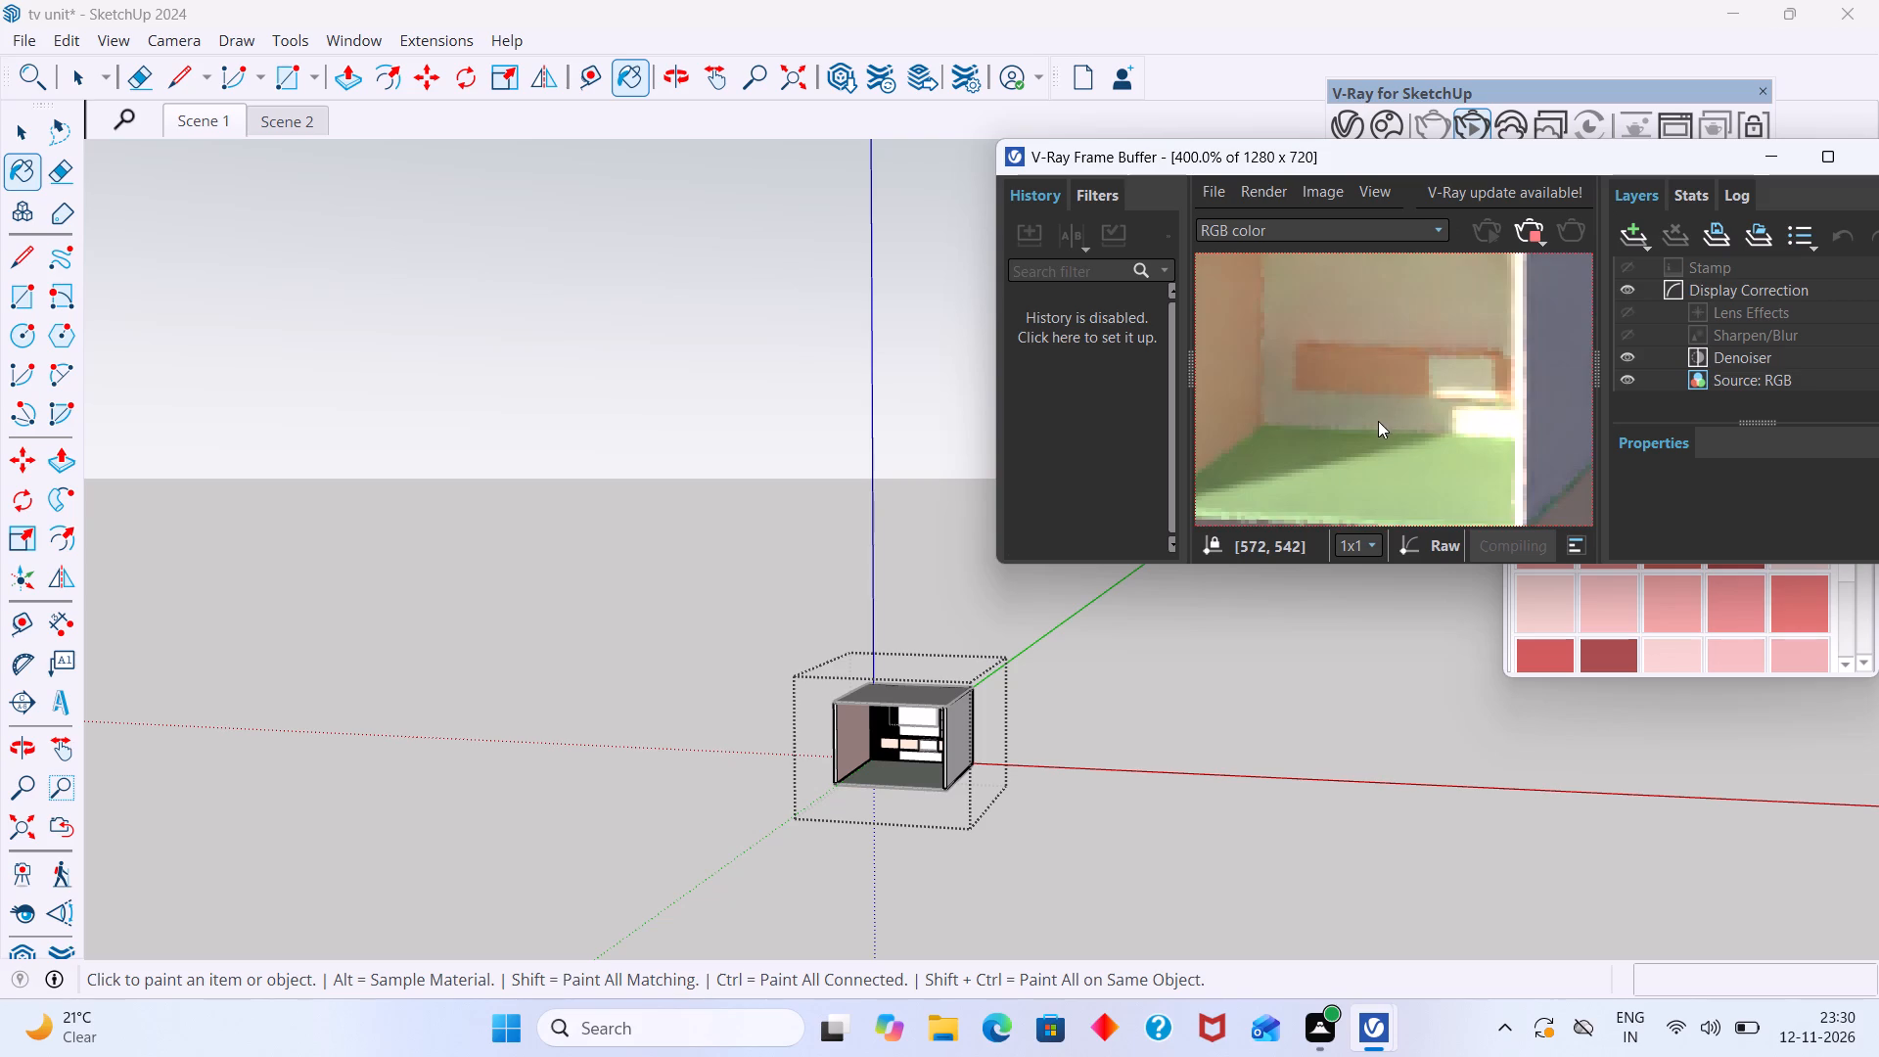
{"action": "middle_click_drag", "start_coordinate": [1381, 420], "coordinate": [1476, 428]}
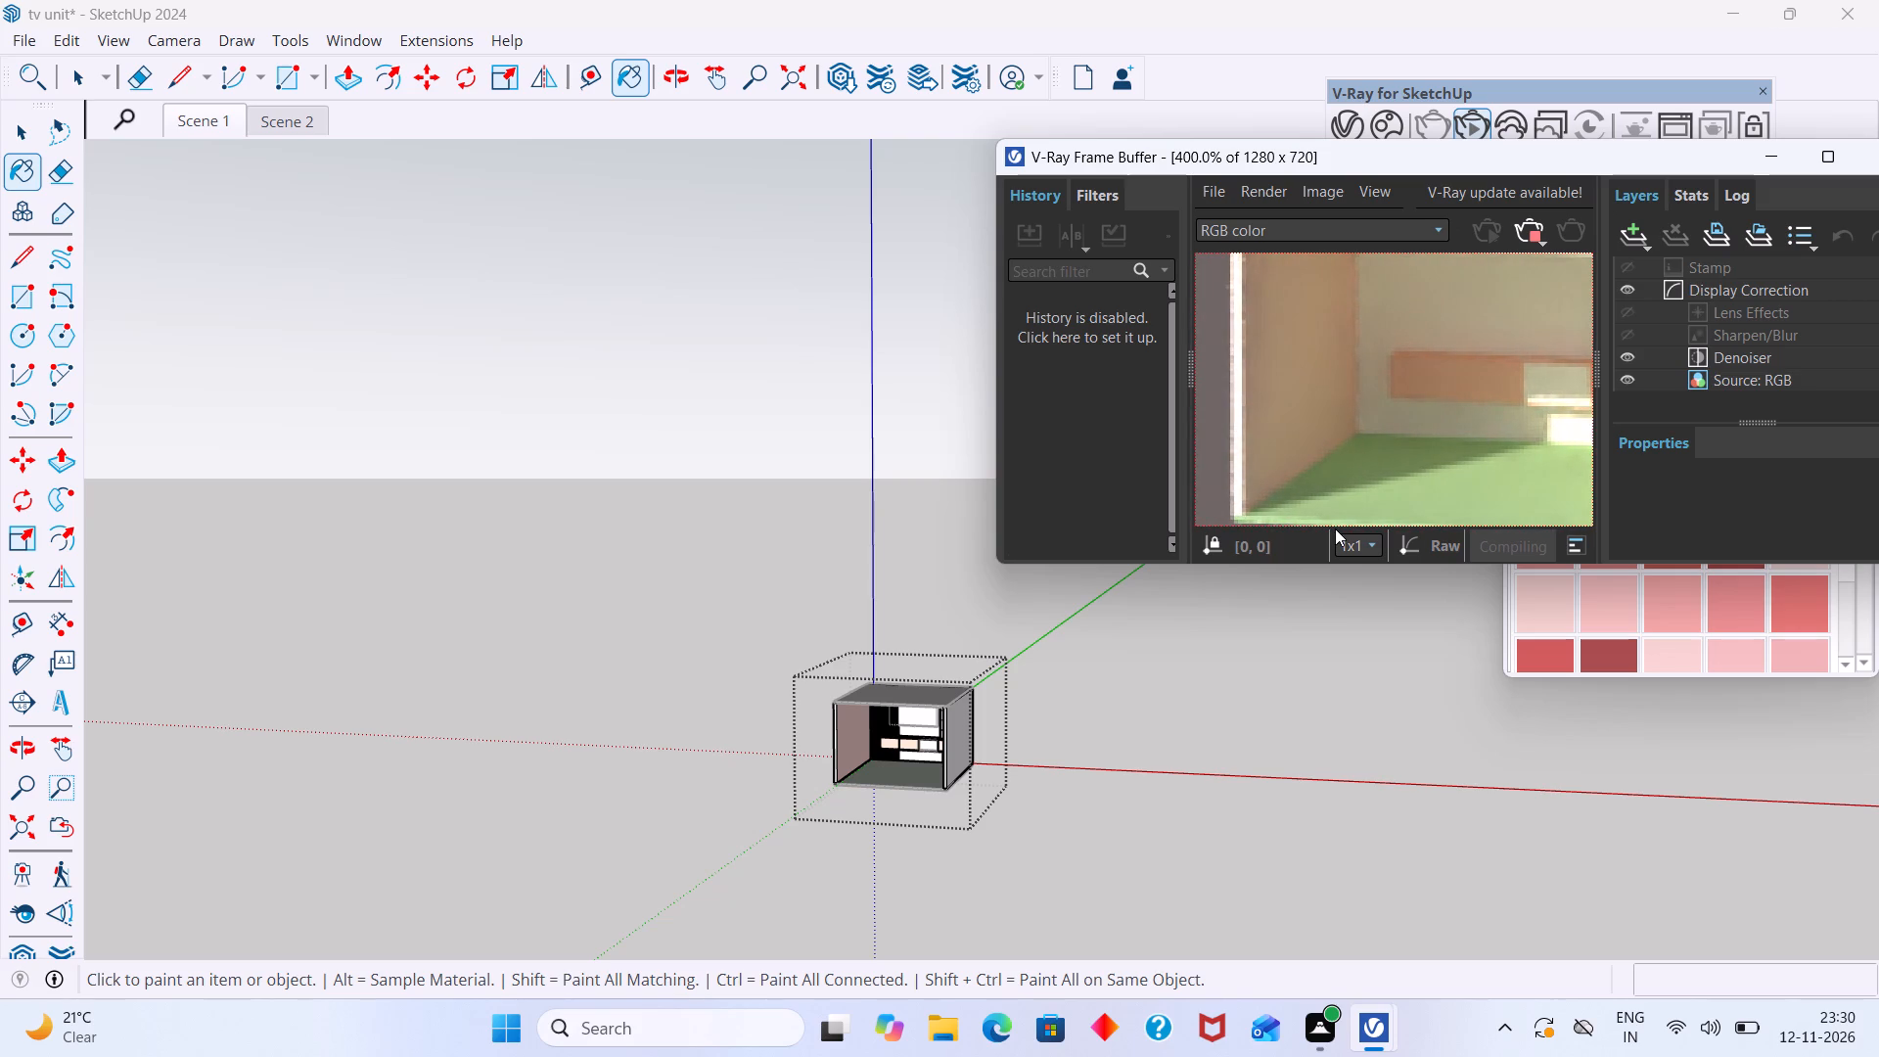
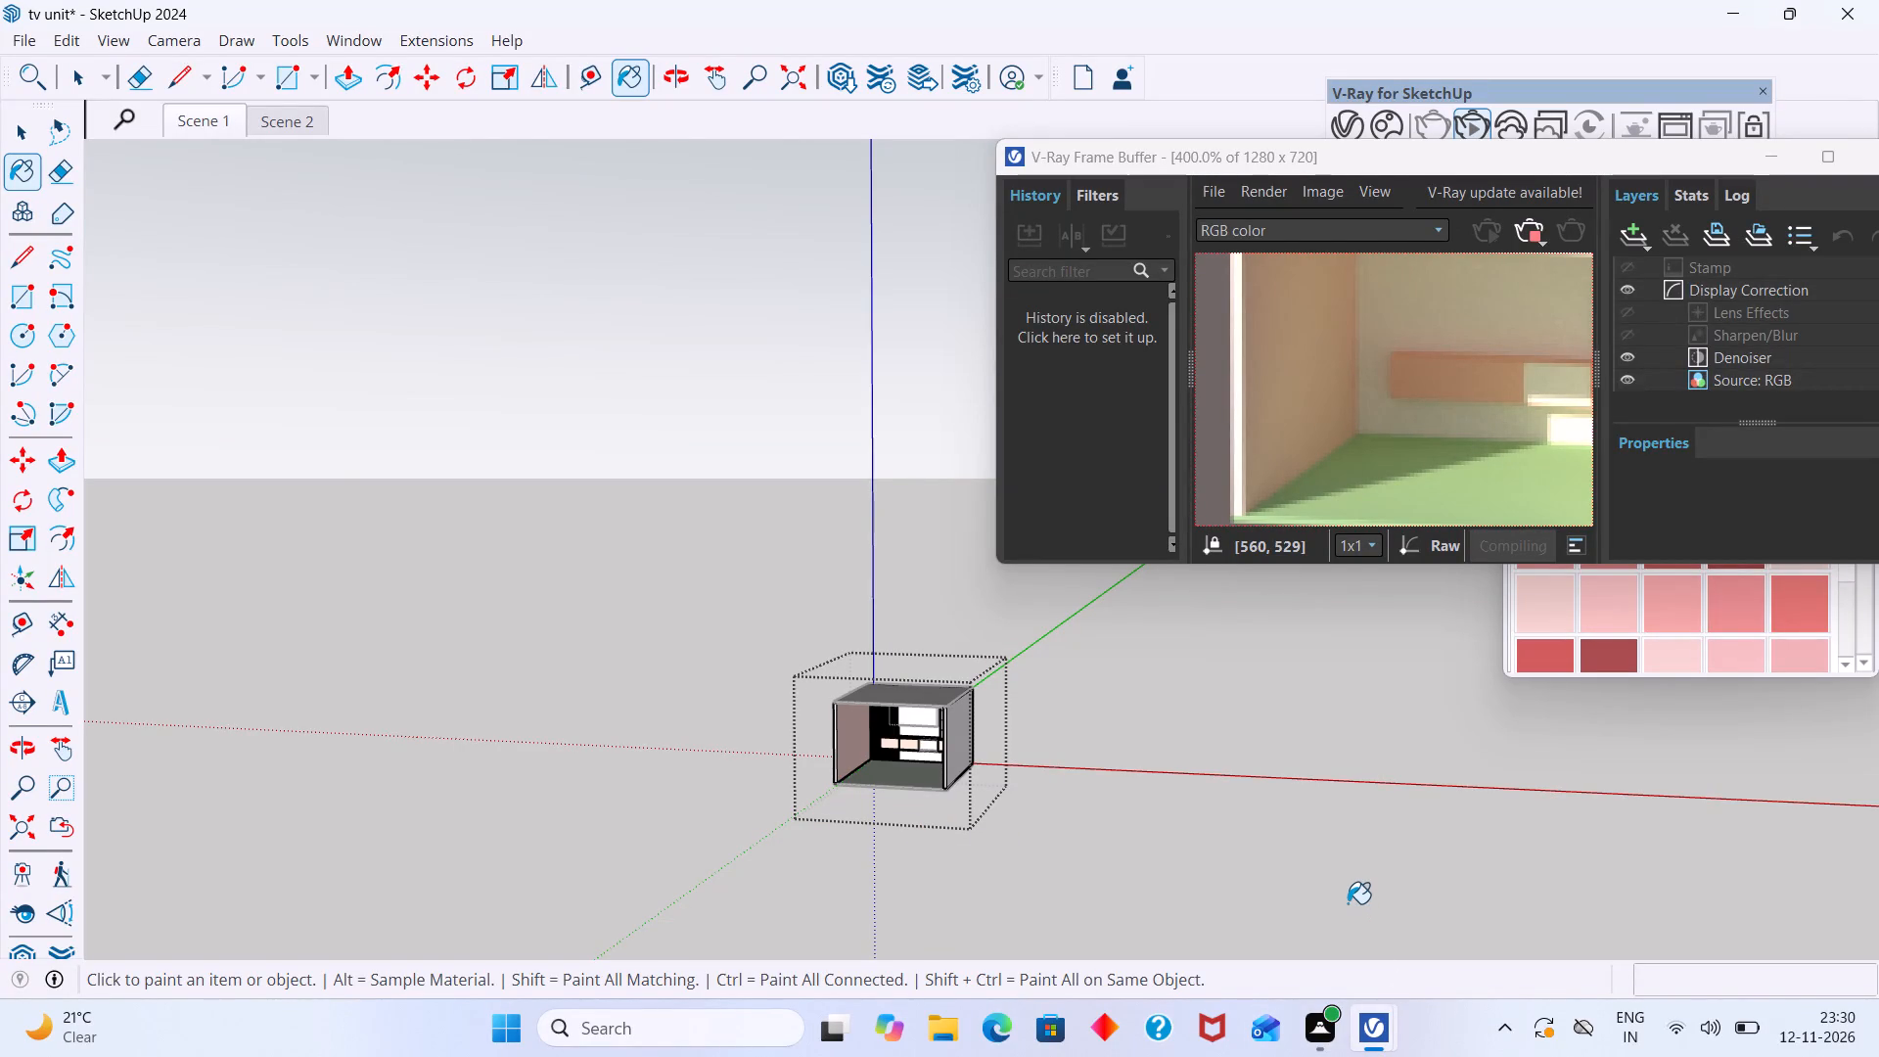
Leave the Paint Bucket and activate the Select tool.
{"action": "key", "text": "space"}
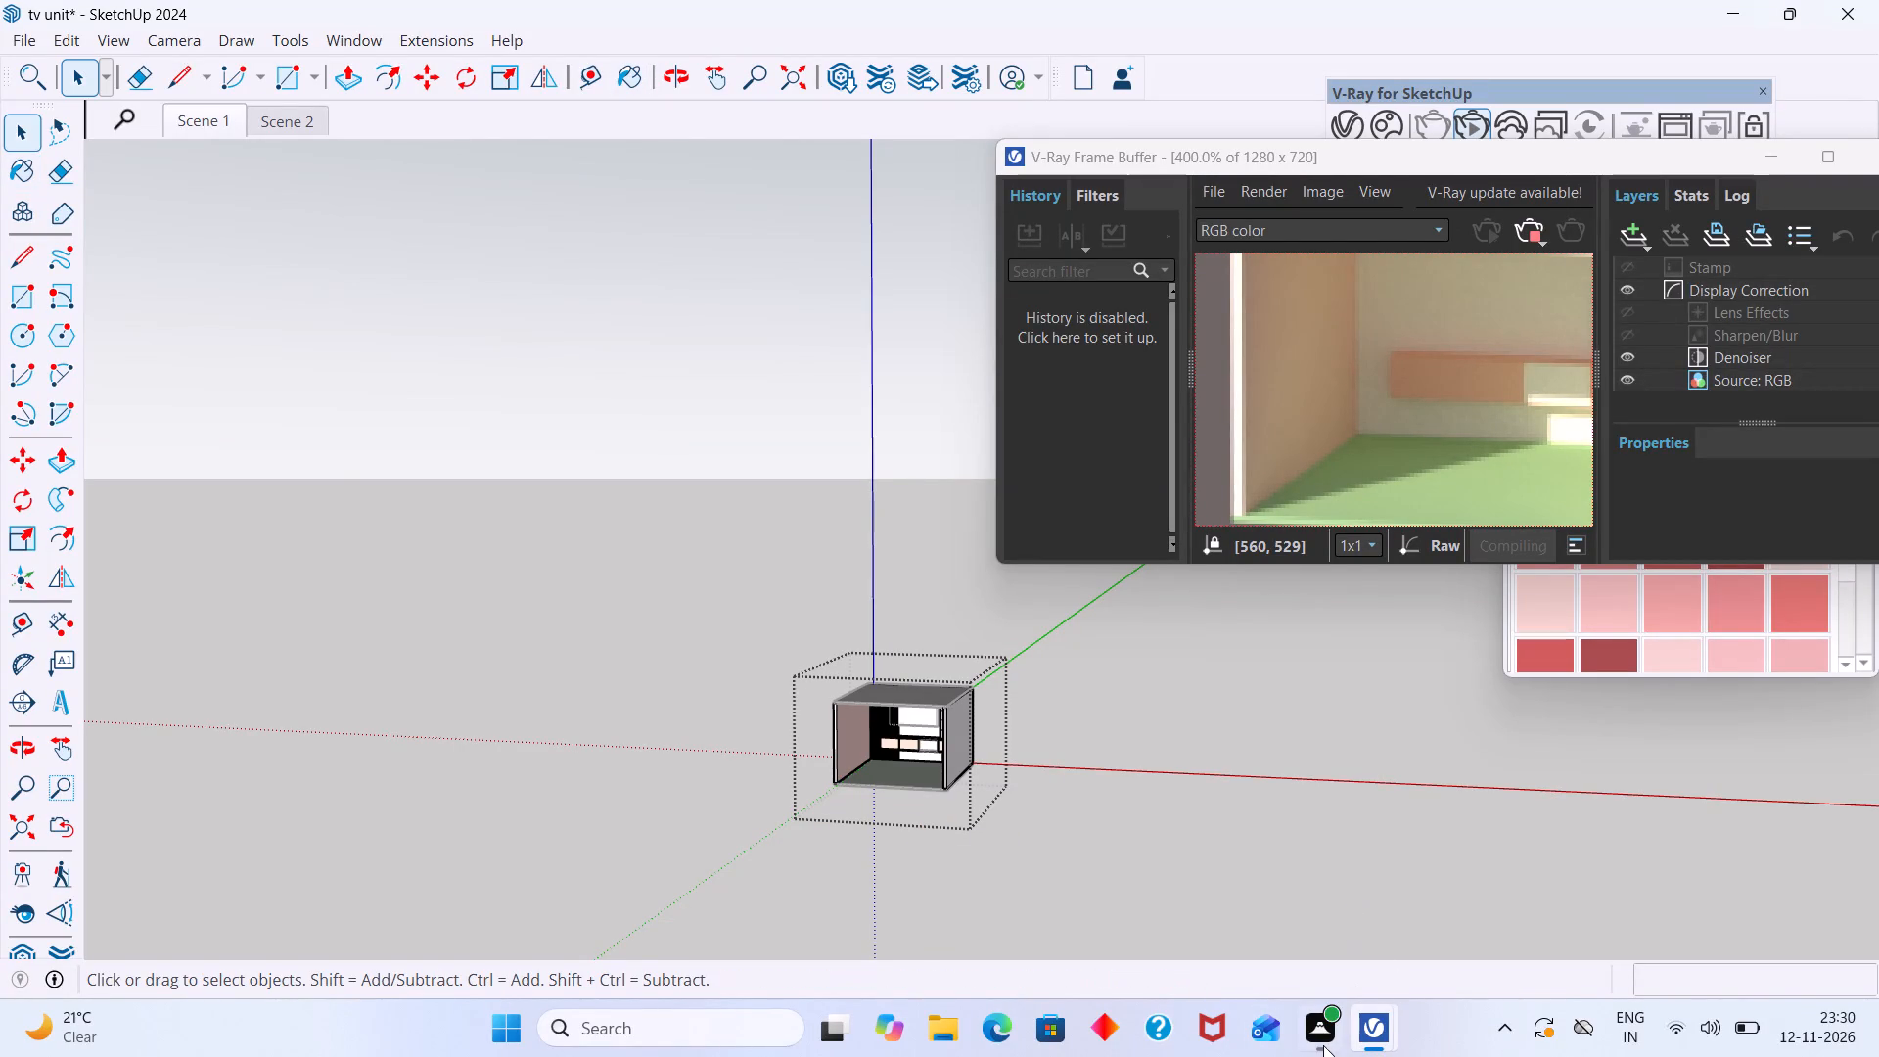
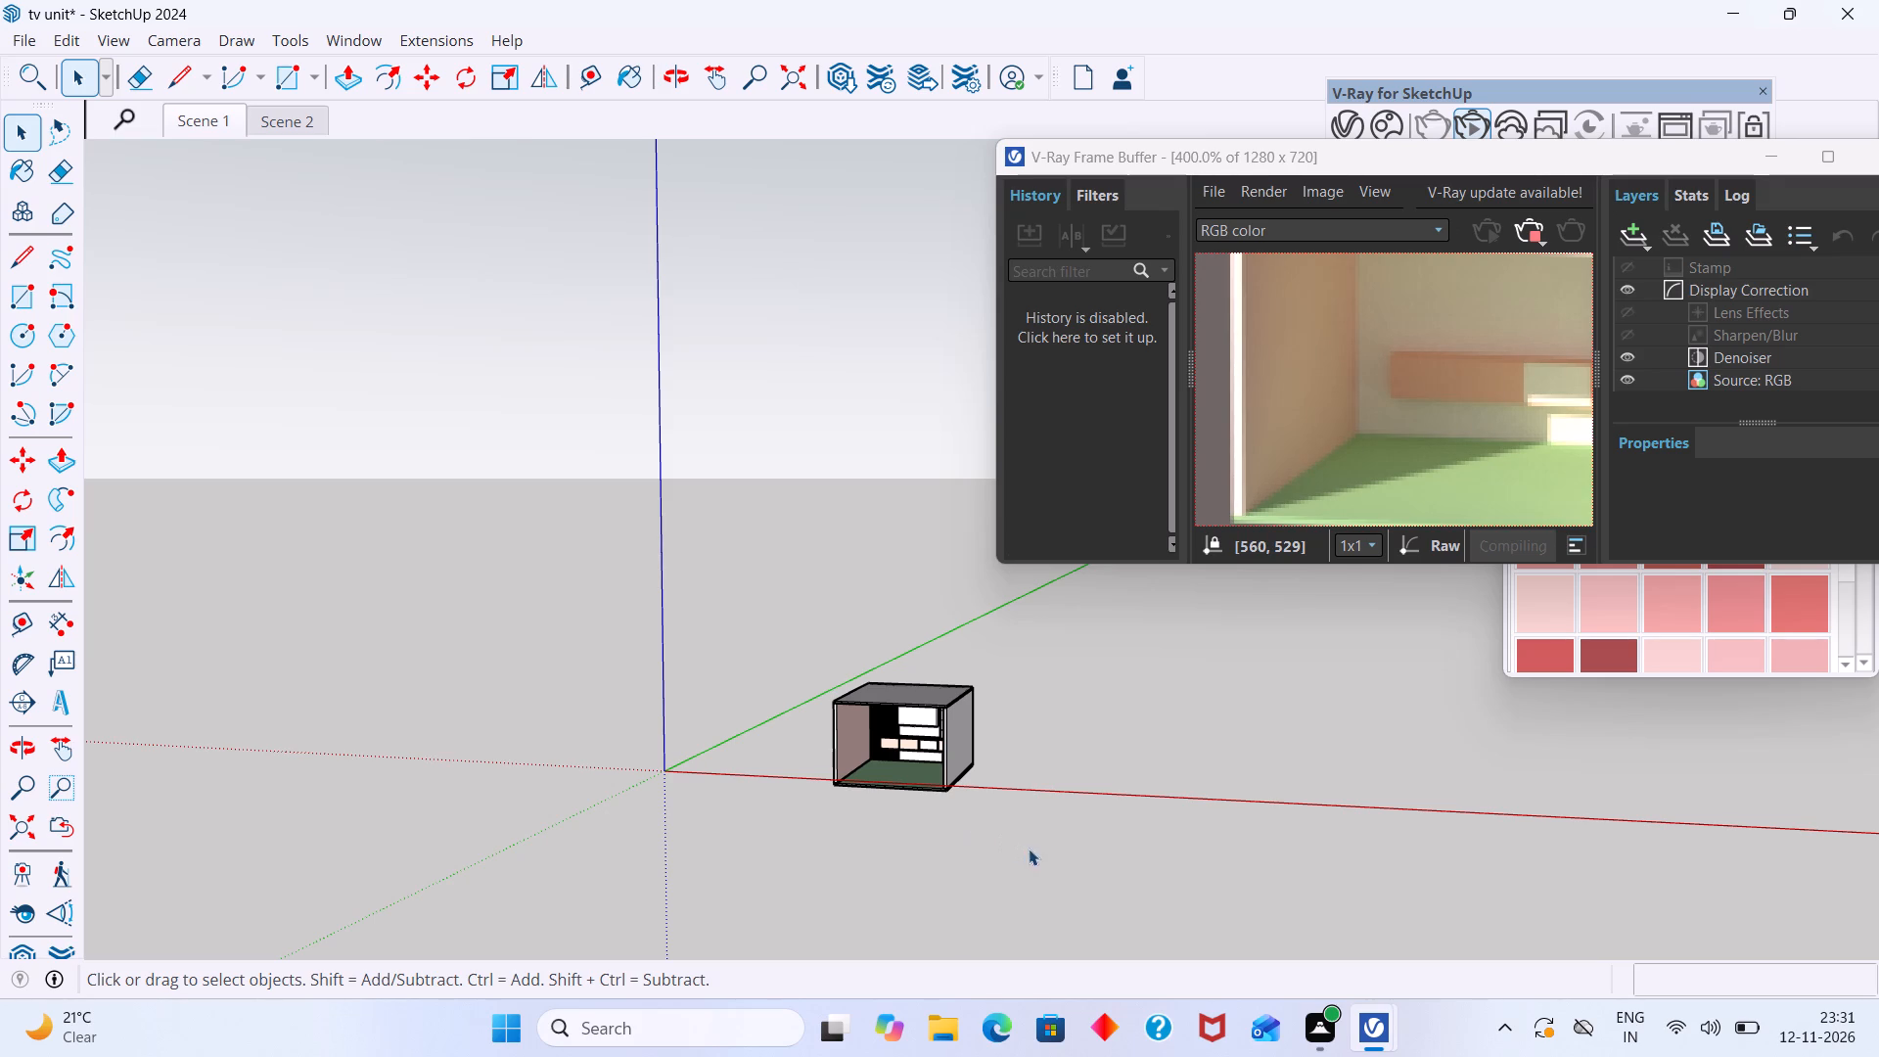
Examine the TV unit room model from several angles, near and far, with the interactive render running.
{"action": "scroll", "coordinate": [944, 828], "scroll_direction": "up", "scroll_amount": 6}
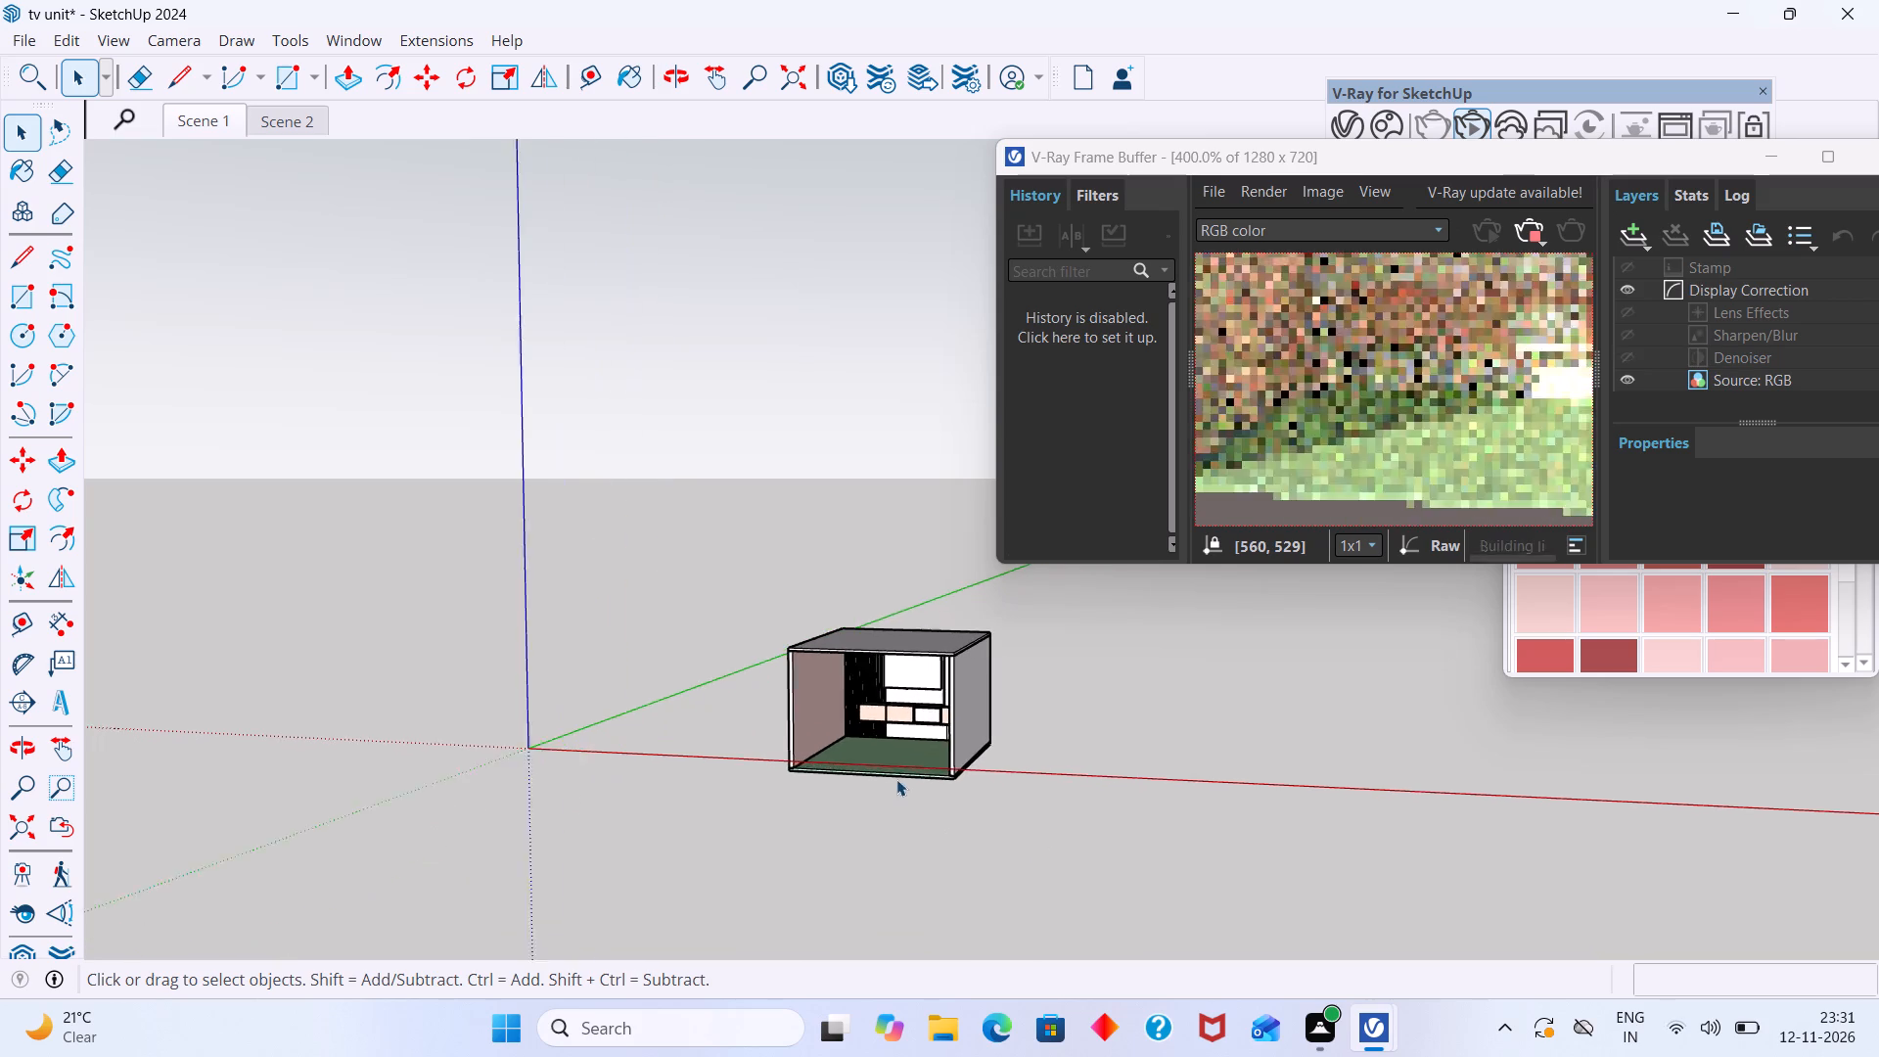
{"action": "middle_click_drag", "start_coordinate": [894, 775], "coordinate": [895, 826]}
{"action": "scroll", "coordinate": [899, 751], "scroll_direction": "up", "scroll_amount": 9}
{"action": "middle_click_drag", "start_coordinate": [884, 772], "coordinate": [905, 816]}
{"action": "scroll", "coordinate": [901, 806], "scroll_direction": "up", "scroll_amount": 2}
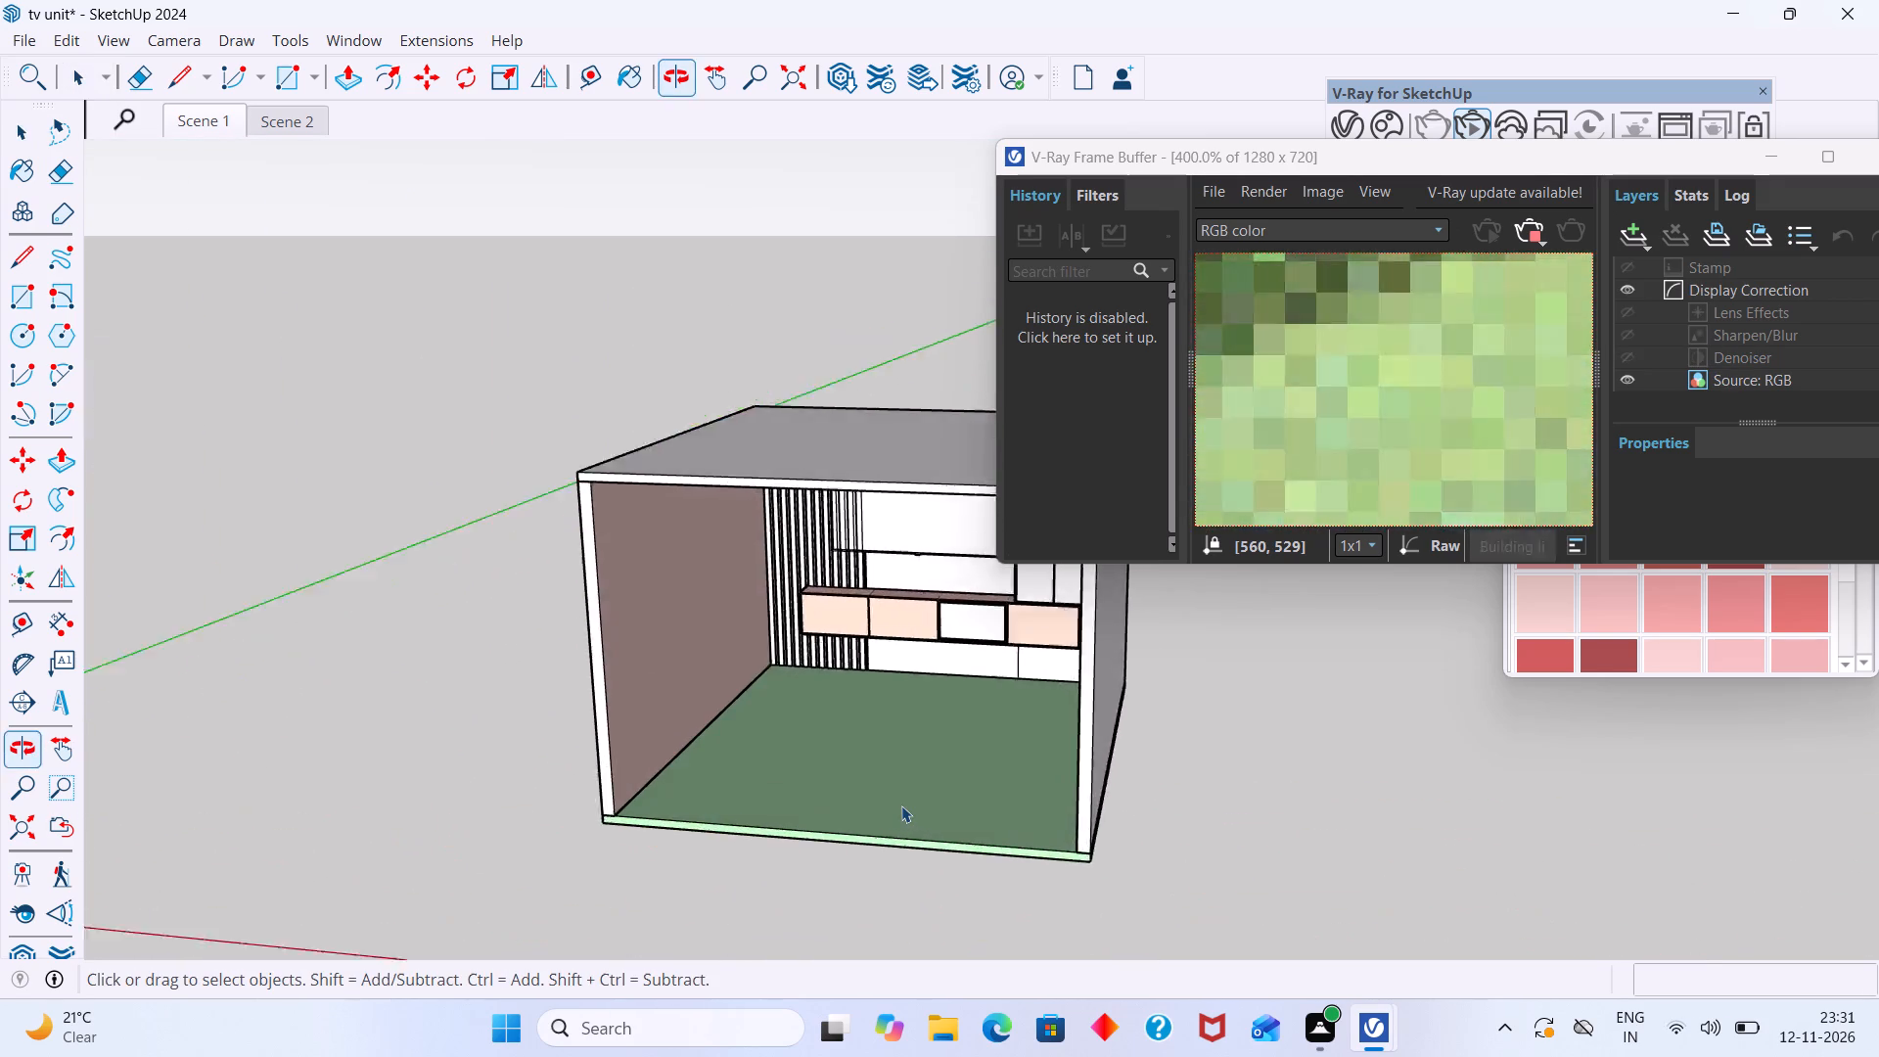
{"action": "scroll", "coordinate": [901, 805], "scroll_direction": "up", "scroll_amount": 5}
{"action": "scroll", "coordinate": [903, 805], "scroll_direction": "down", "scroll_amount": 4}
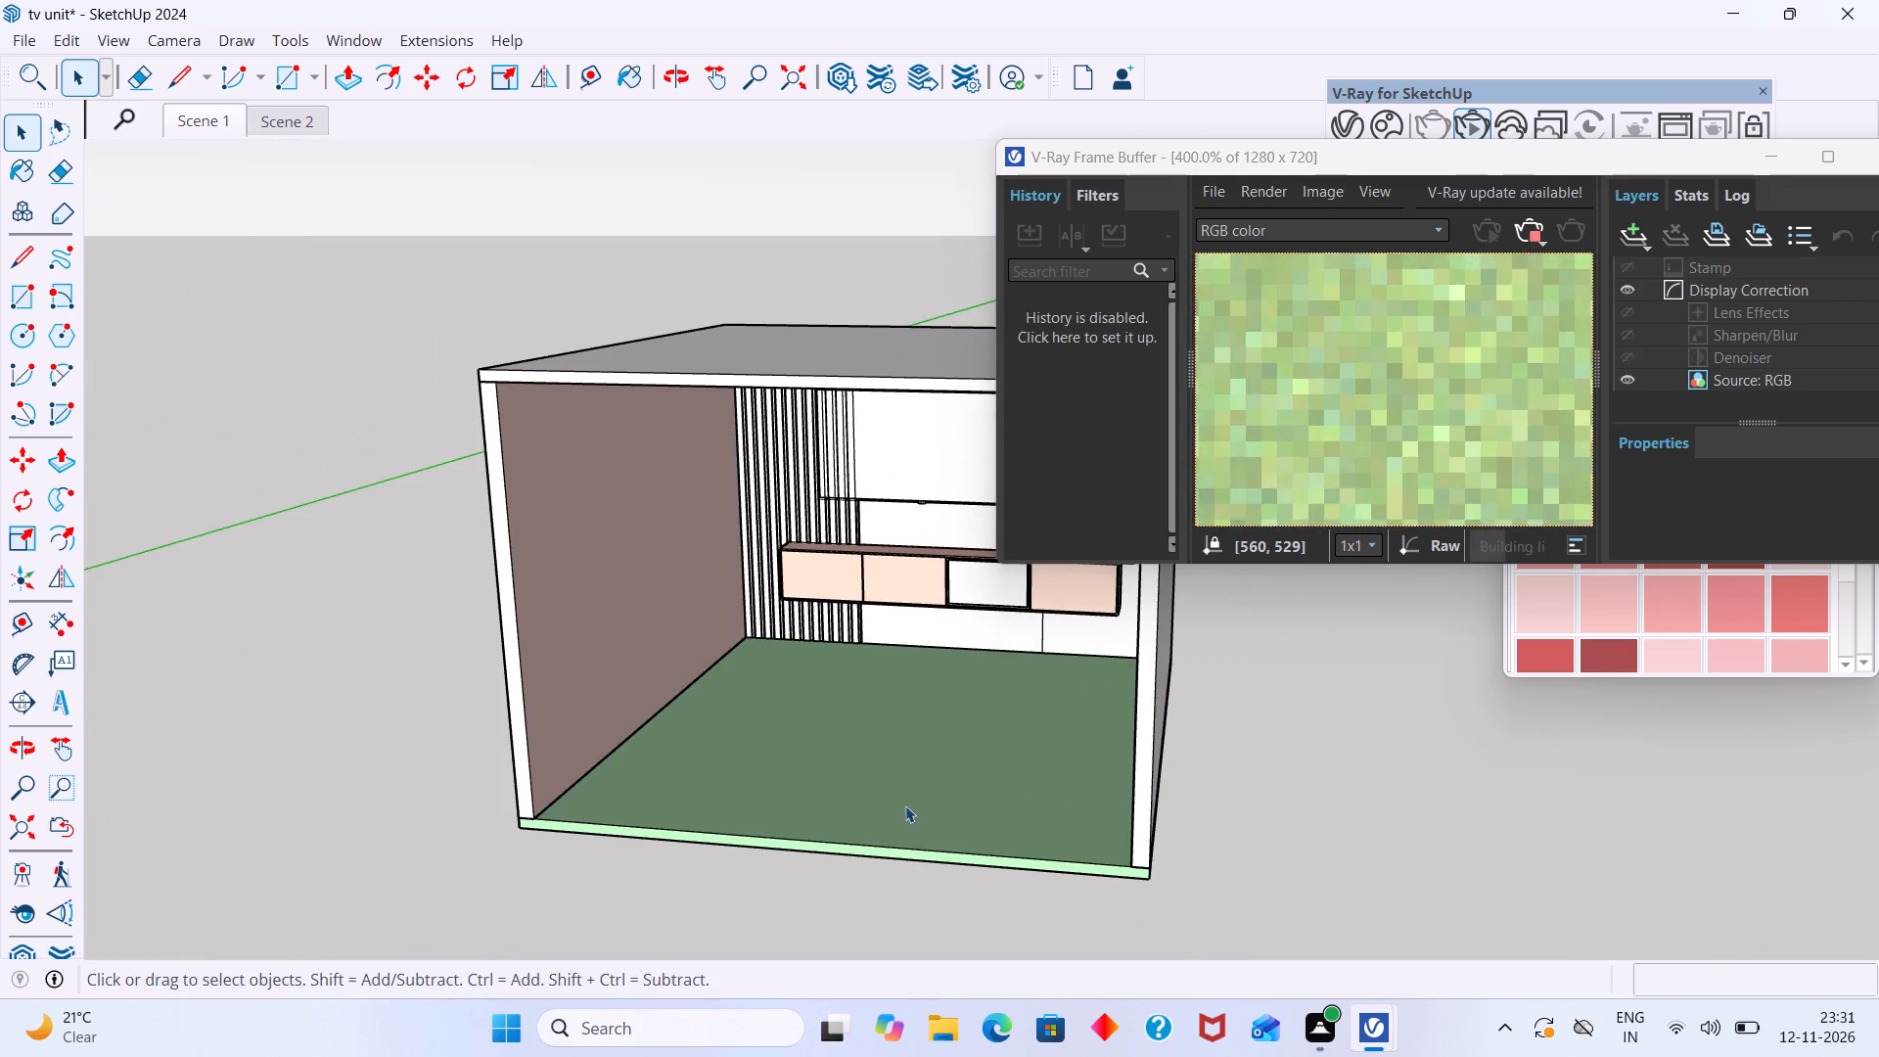
{"action": "scroll", "coordinate": [905, 805], "scroll_direction": "down", "scroll_amount": 1}
{"action": "middle_click_drag", "start_coordinate": [905, 804], "coordinate": [752, 711]}
{"action": "scroll", "coordinate": [790, 704], "scroll_direction": "down", "scroll_amount": 6}
{"action": "middle_click_drag", "start_coordinate": [793, 693], "coordinate": [793, 692]}
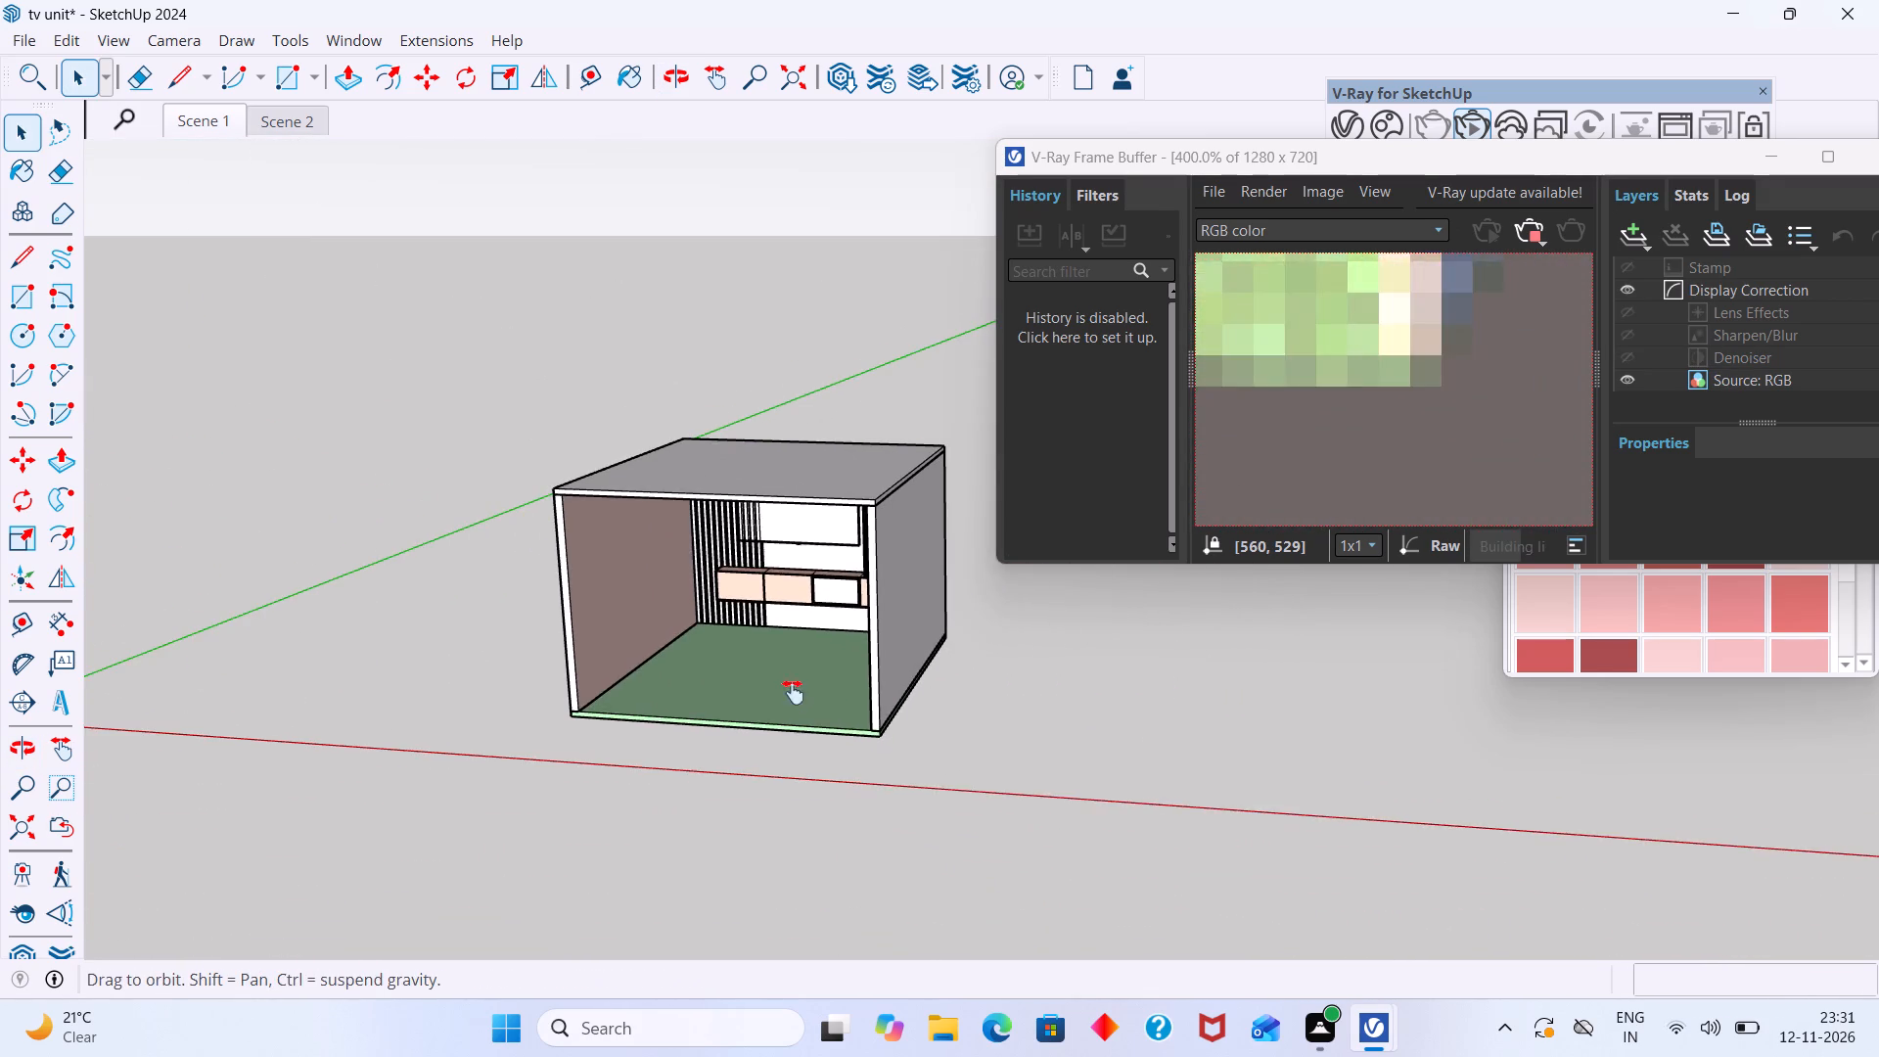
{"action": "middle_click_drag", "start_coordinate": [793, 692], "coordinate": [669, 771]}
{"action": "scroll", "coordinate": [886, 771], "scroll_direction": "down", "scroll_amount": 4}
{"action": "middle_click_drag", "start_coordinate": [968, 733], "coordinate": [1081, 738]}
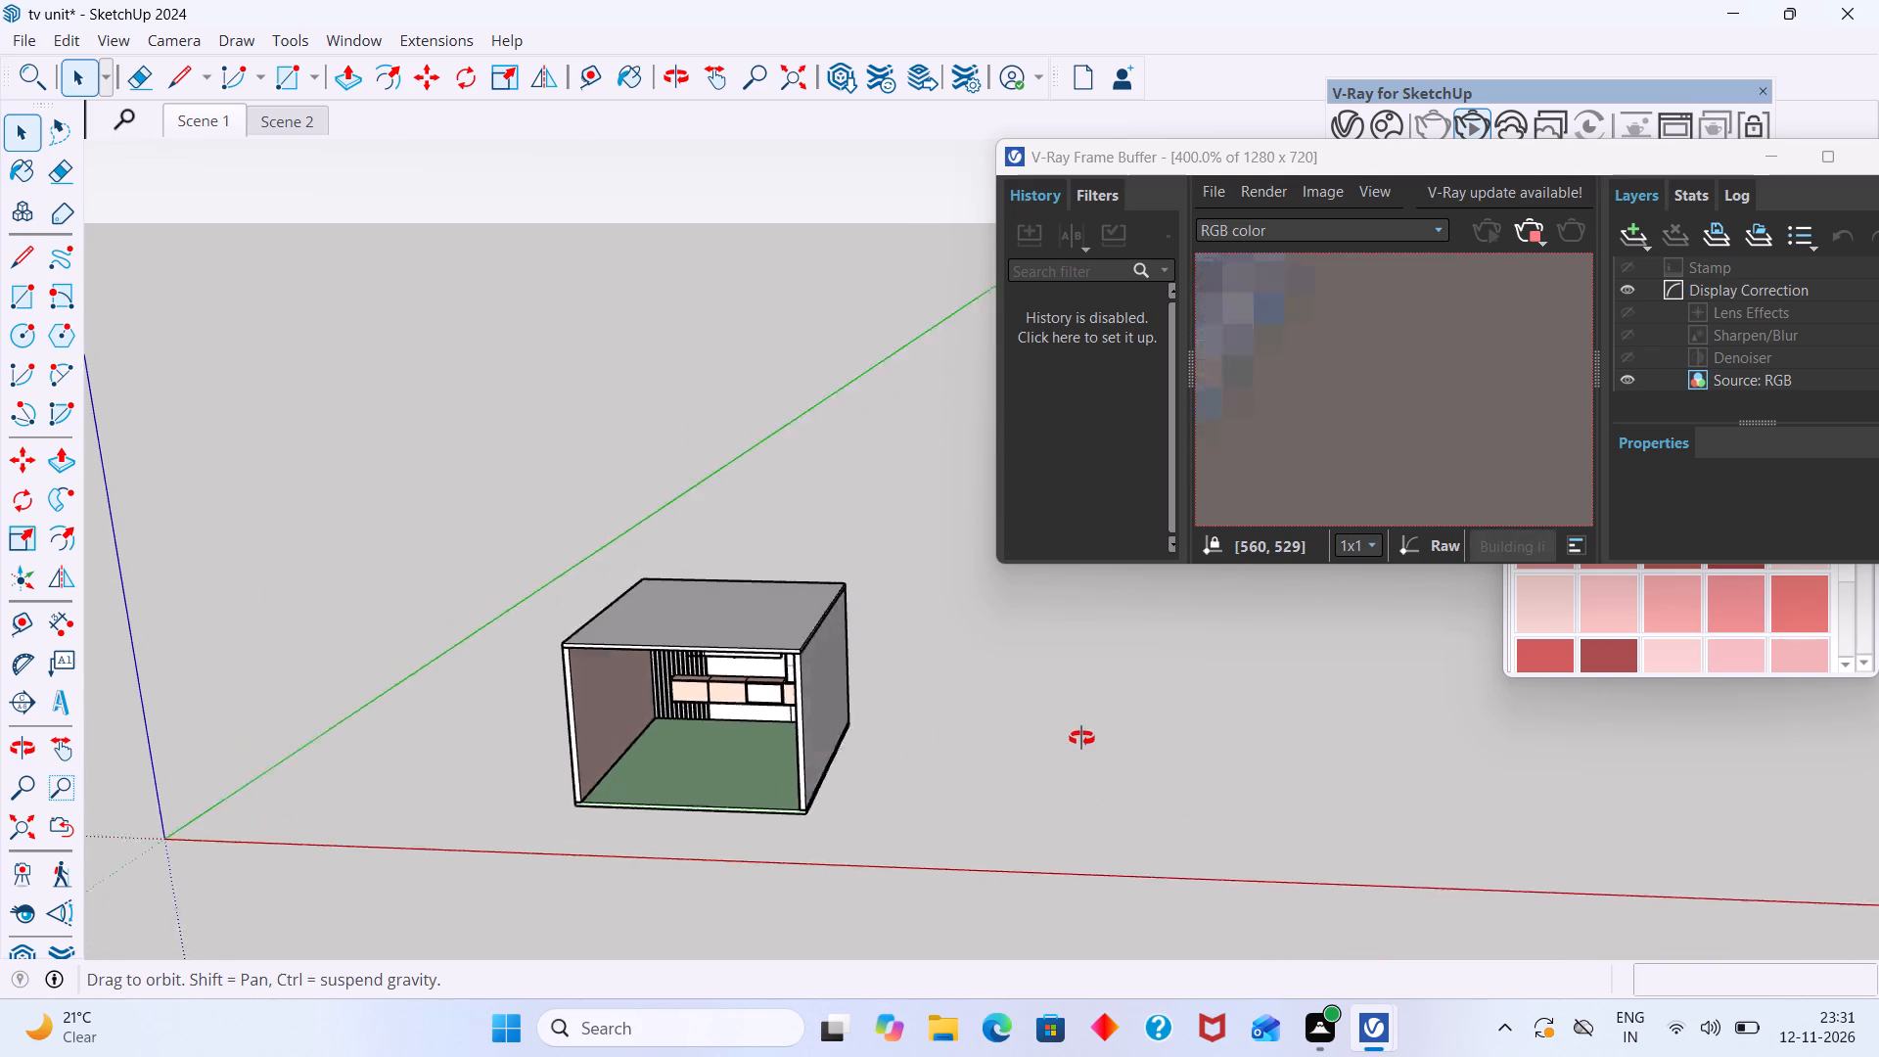
{"action": "middle_click_drag", "start_coordinate": [1081, 738], "coordinate": [1087, 738]}
Move the V-Ray Frame Buffer window clear of the materials tray and the room model.
{"action": "left_click_drag", "start_coordinate": [1134, 146], "coordinate": [1089, 143]}
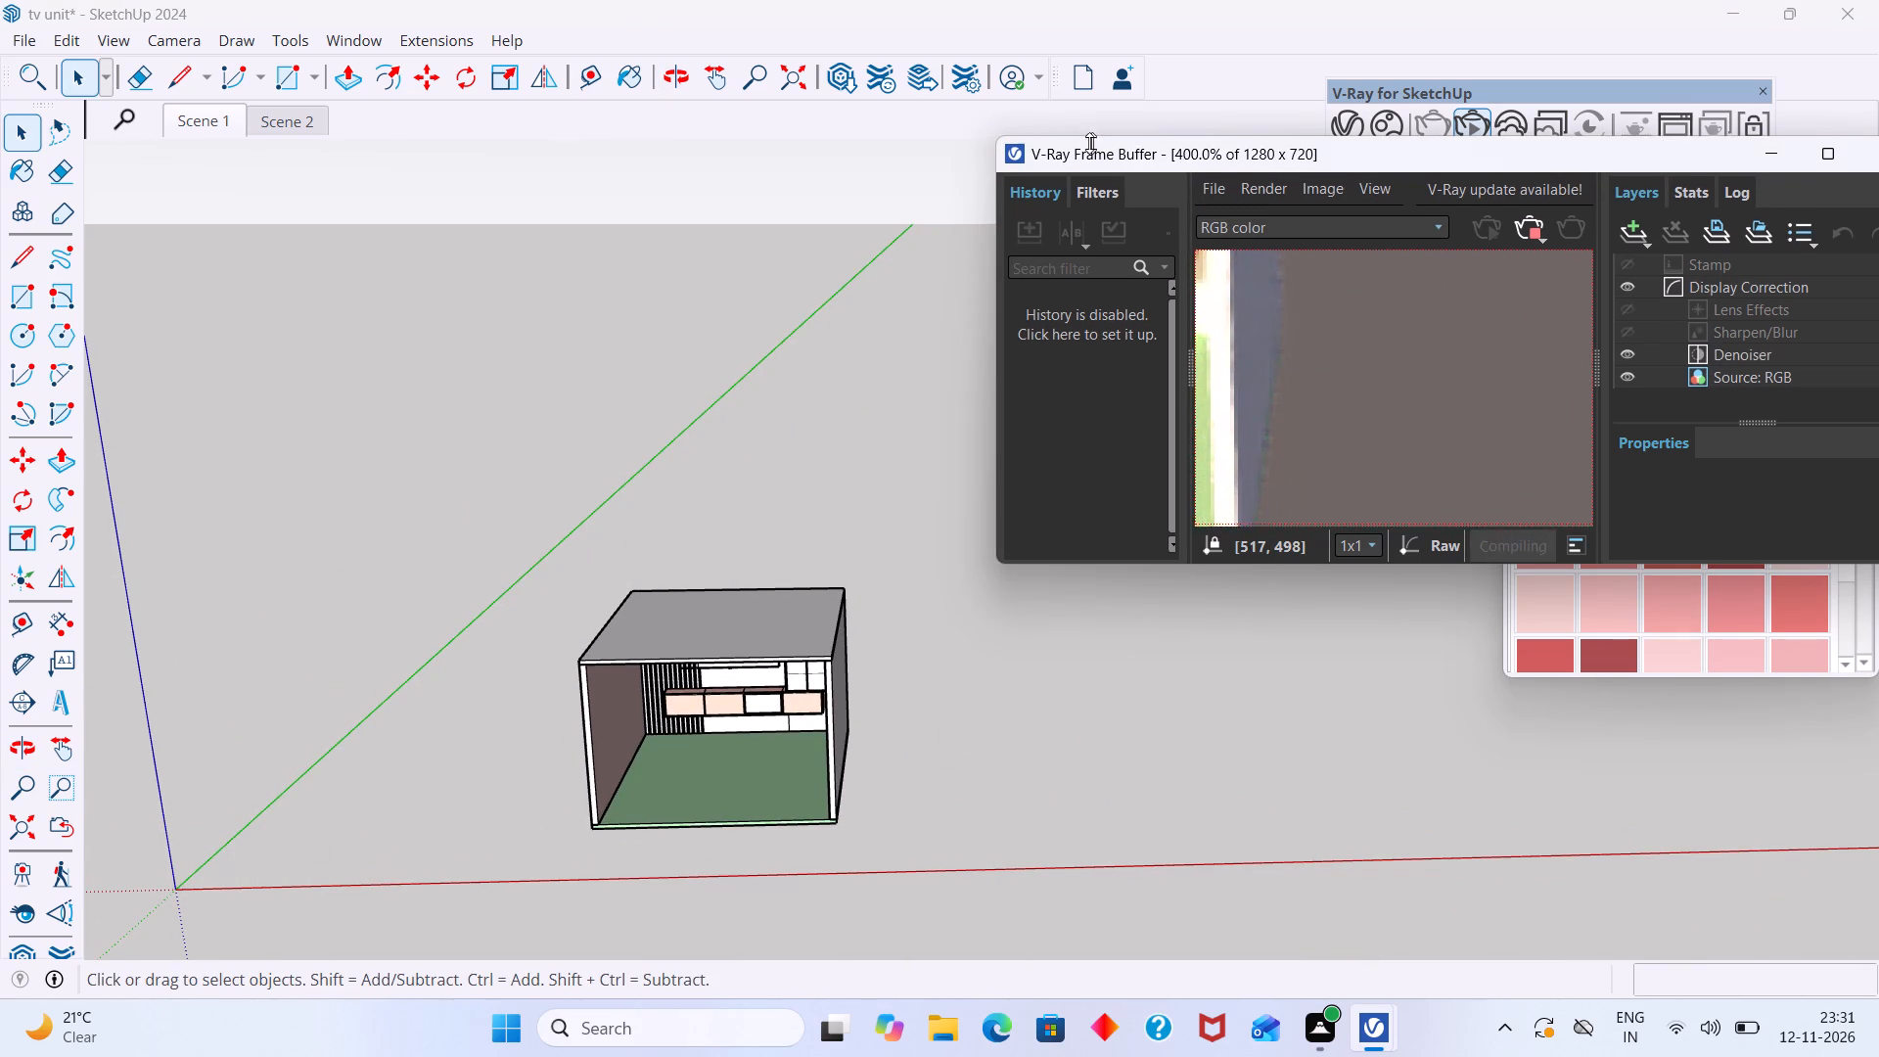
{"action": "left_click_drag", "start_coordinate": [1089, 143], "coordinate": [844, 162]}
{"action": "left_click_drag", "start_coordinate": [1068, 168], "coordinate": [890, 154]}
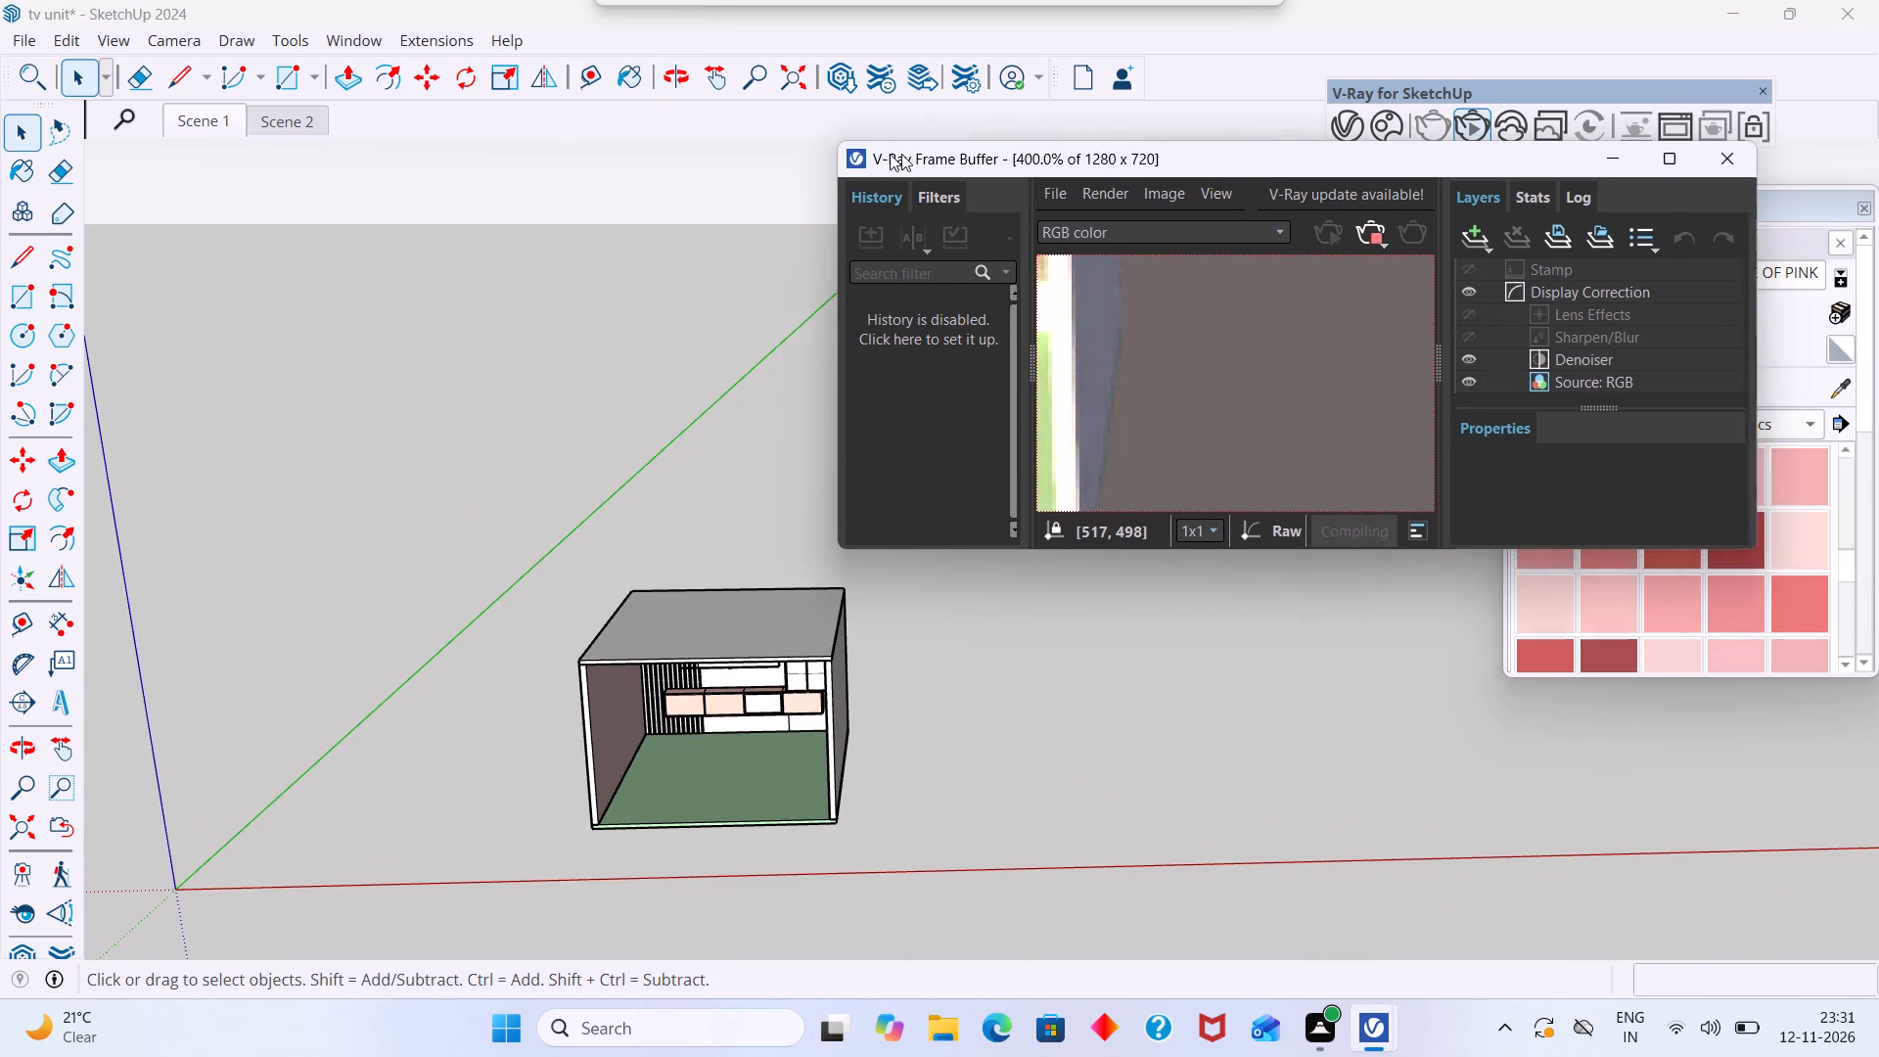
{"action": "left_click_drag", "start_coordinate": [890, 154], "coordinate": [104, 145]}
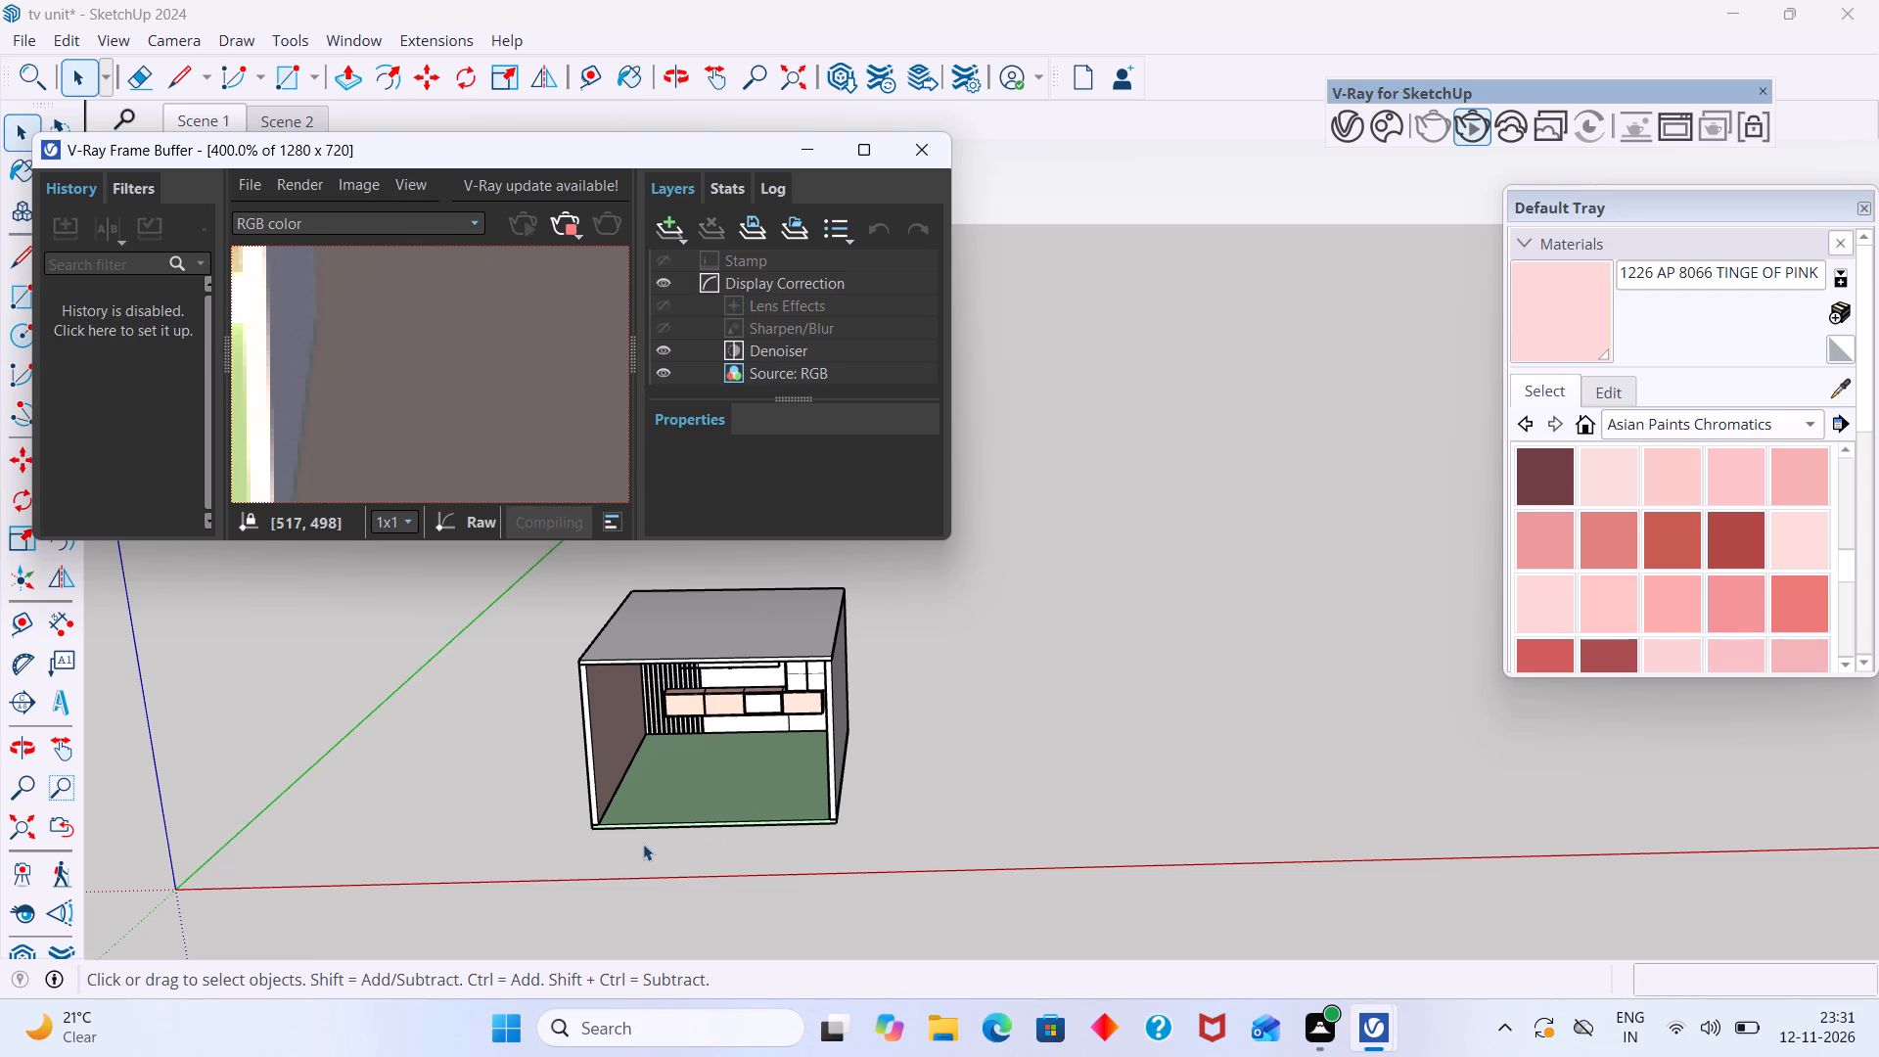
Inspect the interactive render of the room while turning the model towards a straight front view.
{"action": "middle_click", "coordinate": [681, 812]}
{"action": "scroll", "coordinate": [493, 470], "scroll_direction": "down", "scroll_amount": 6}
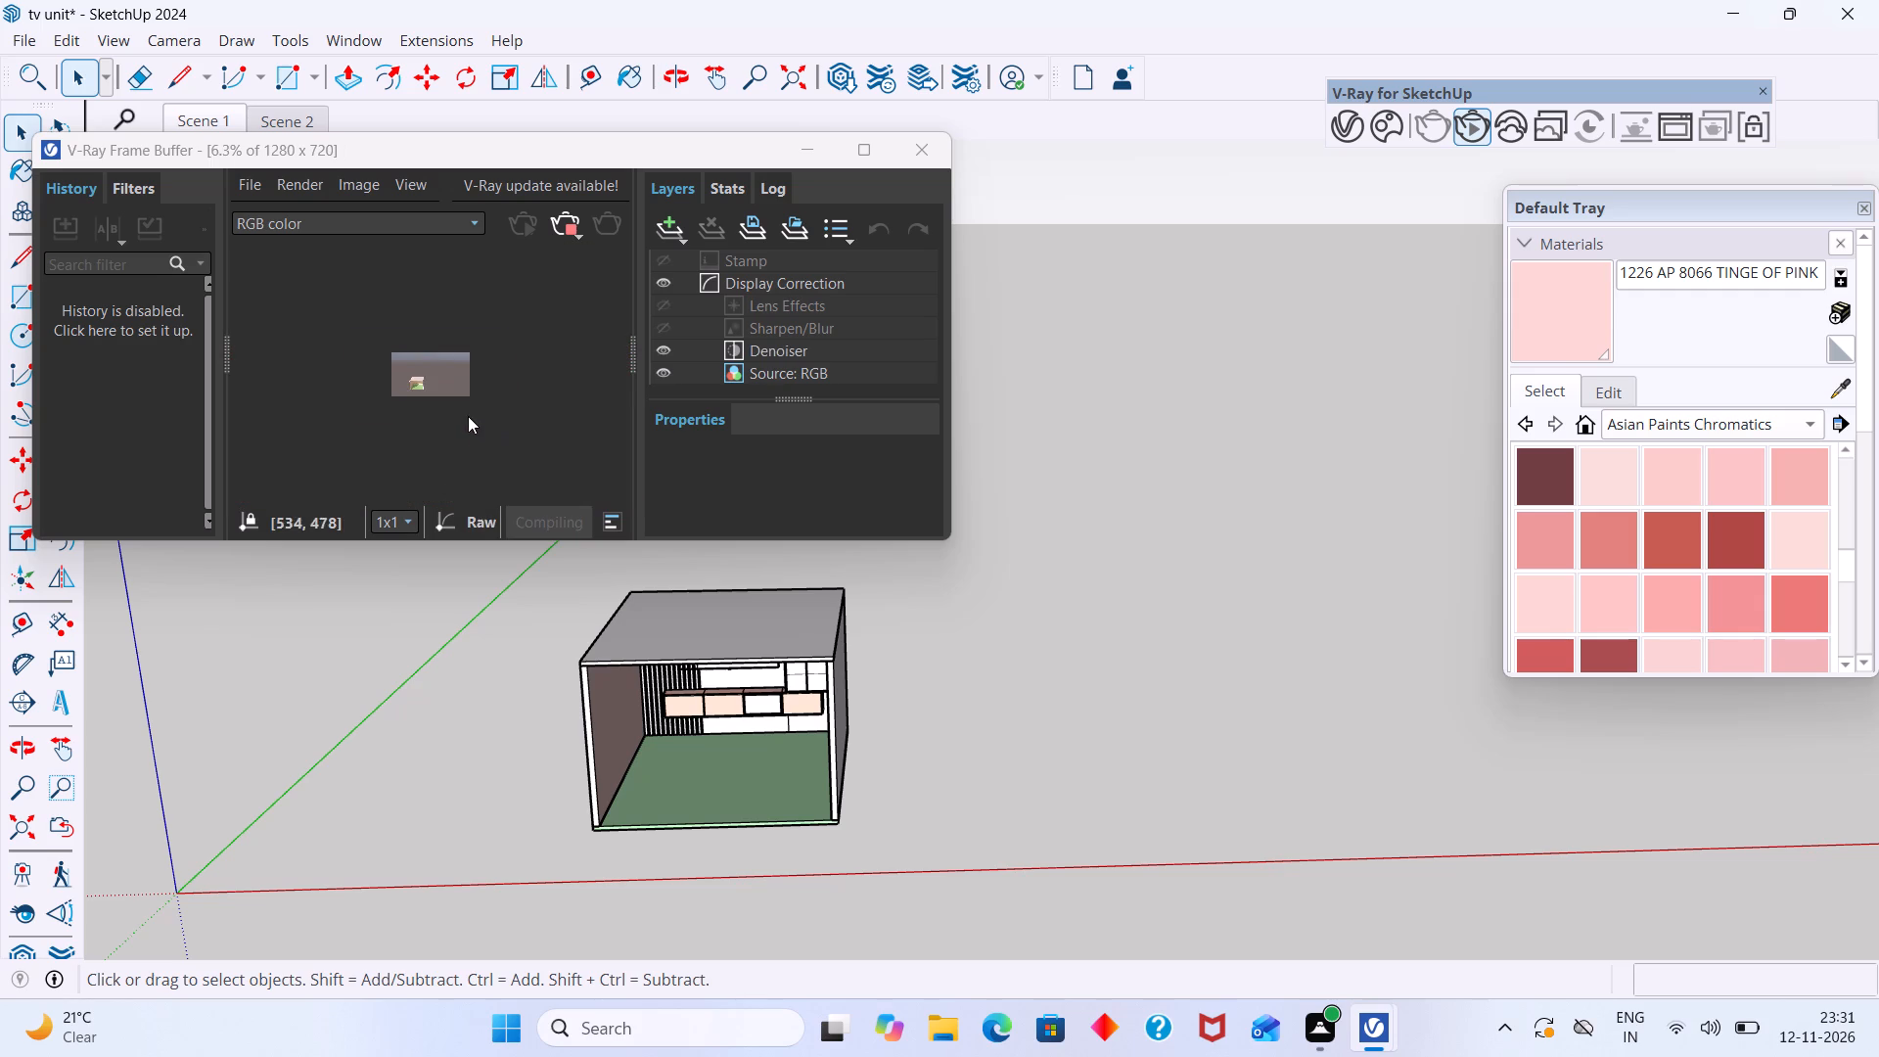
{"action": "scroll", "coordinate": [466, 415], "scroll_direction": "up", "scroll_amount": 2}
{"action": "middle_click_drag", "start_coordinate": [465, 413], "coordinate": [522, 397]}
{"action": "scroll", "coordinate": [454, 426], "scroll_direction": "up", "scroll_amount": 2}
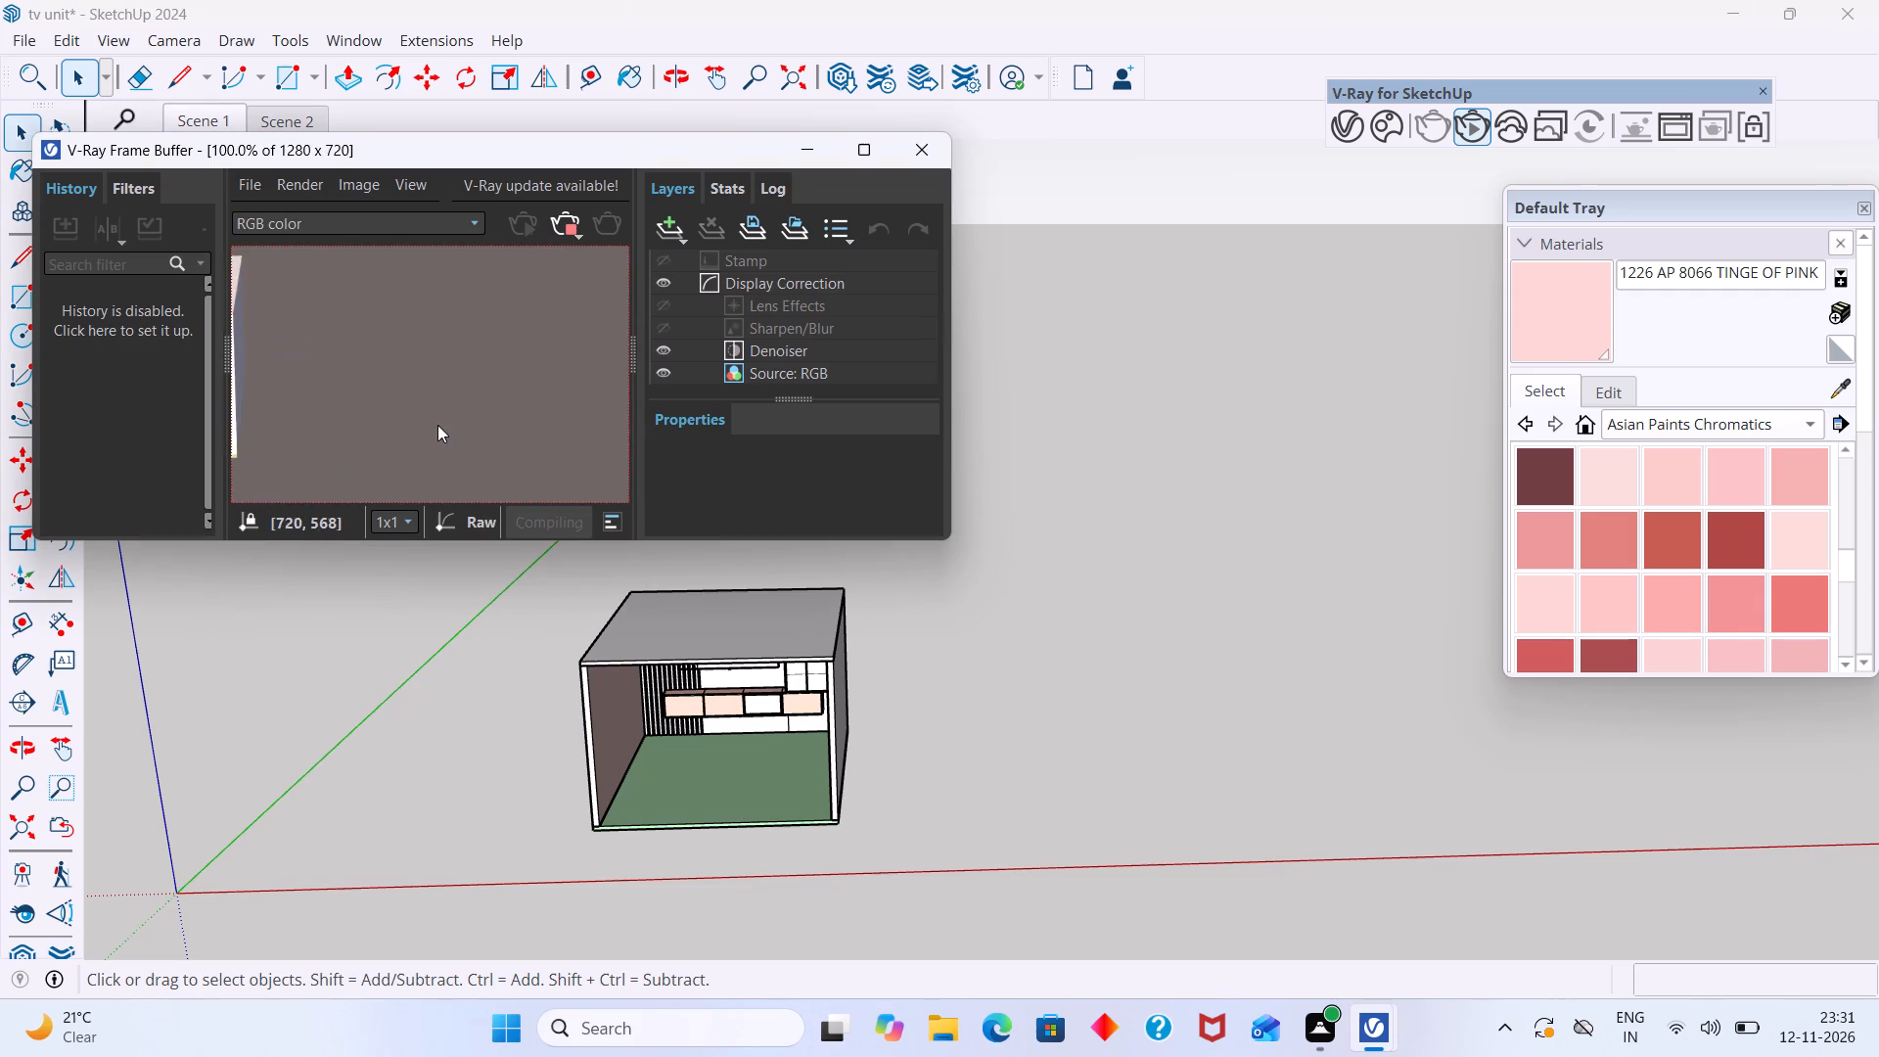
{"action": "scroll", "coordinate": [437, 425], "scroll_direction": "down", "scroll_amount": 1}
{"action": "middle_click_drag", "start_coordinate": [848, 717], "coordinate": [1013, 705], "text": "shift"}
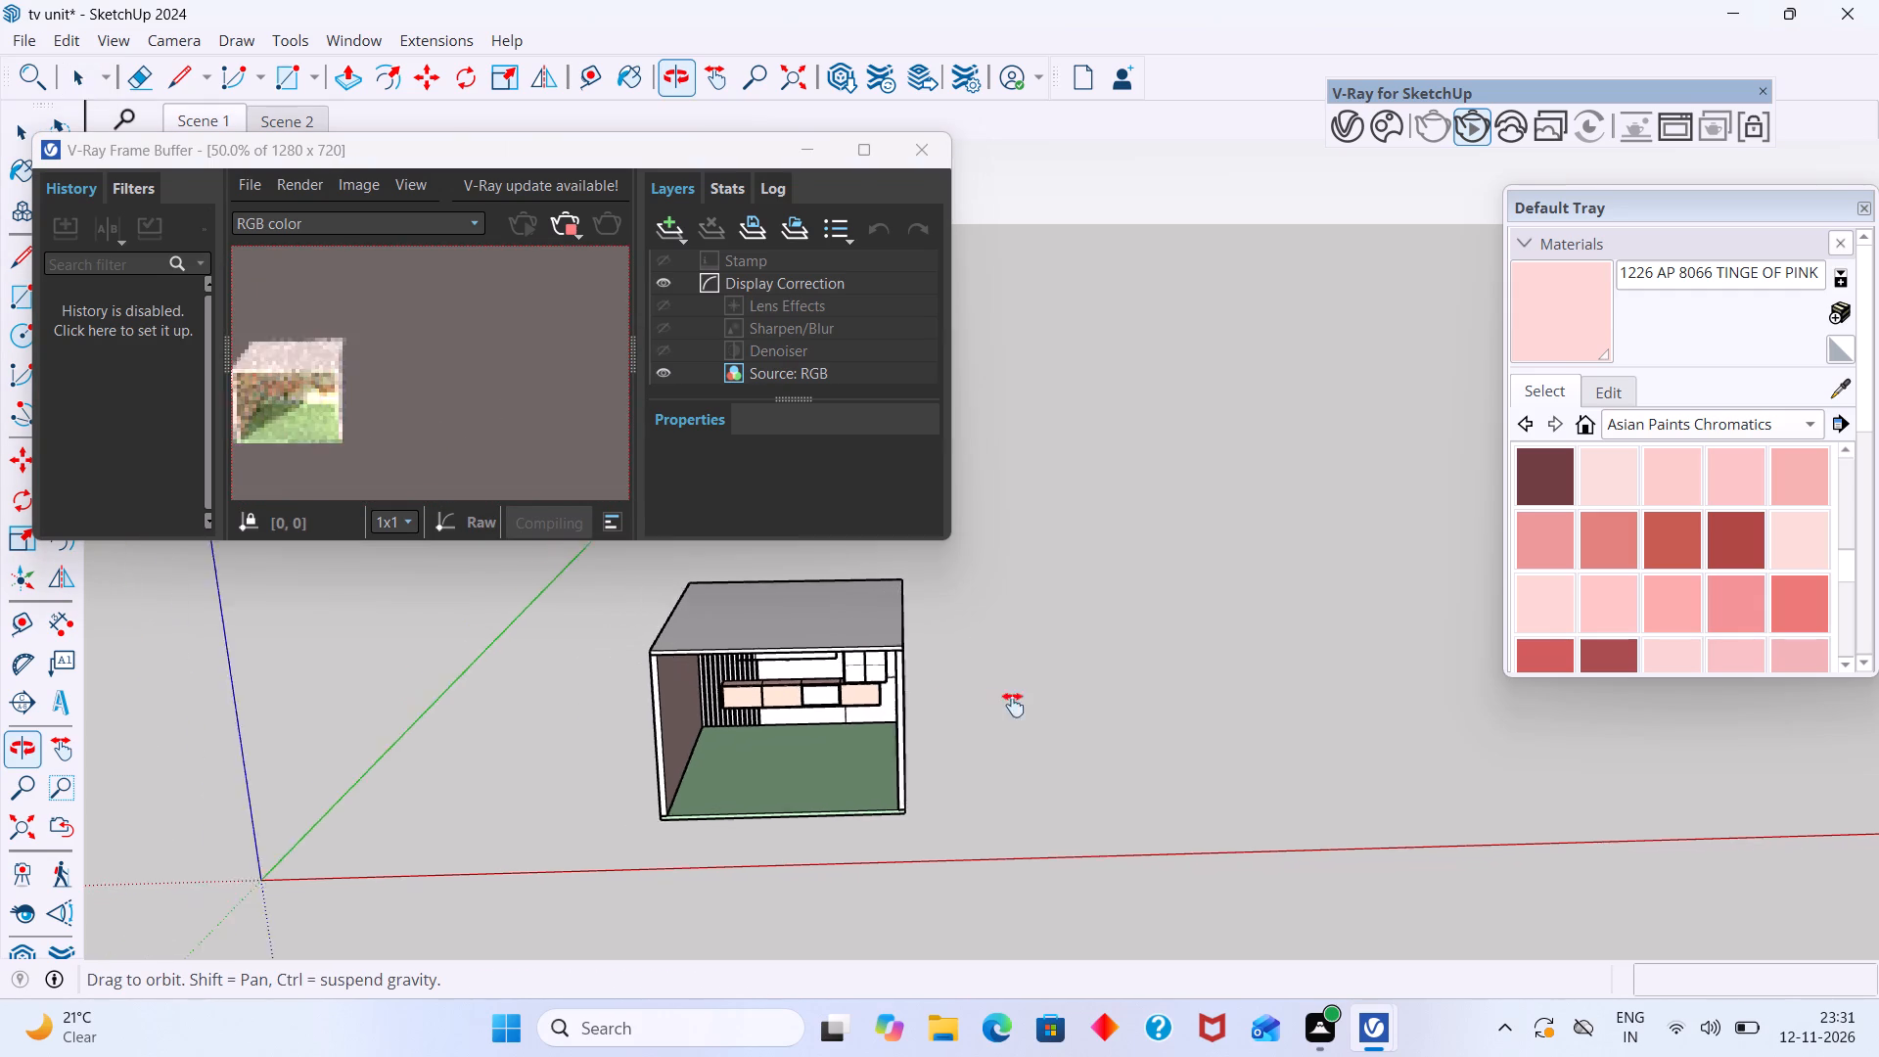
{"action": "middle_click_drag", "start_coordinate": [1013, 705], "coordinate": [1100, 705], "text": "shift"}
{"action": "scroll", "coordinate": [395, 434], "scroll_direction": "up", "scroll_amount": 2}
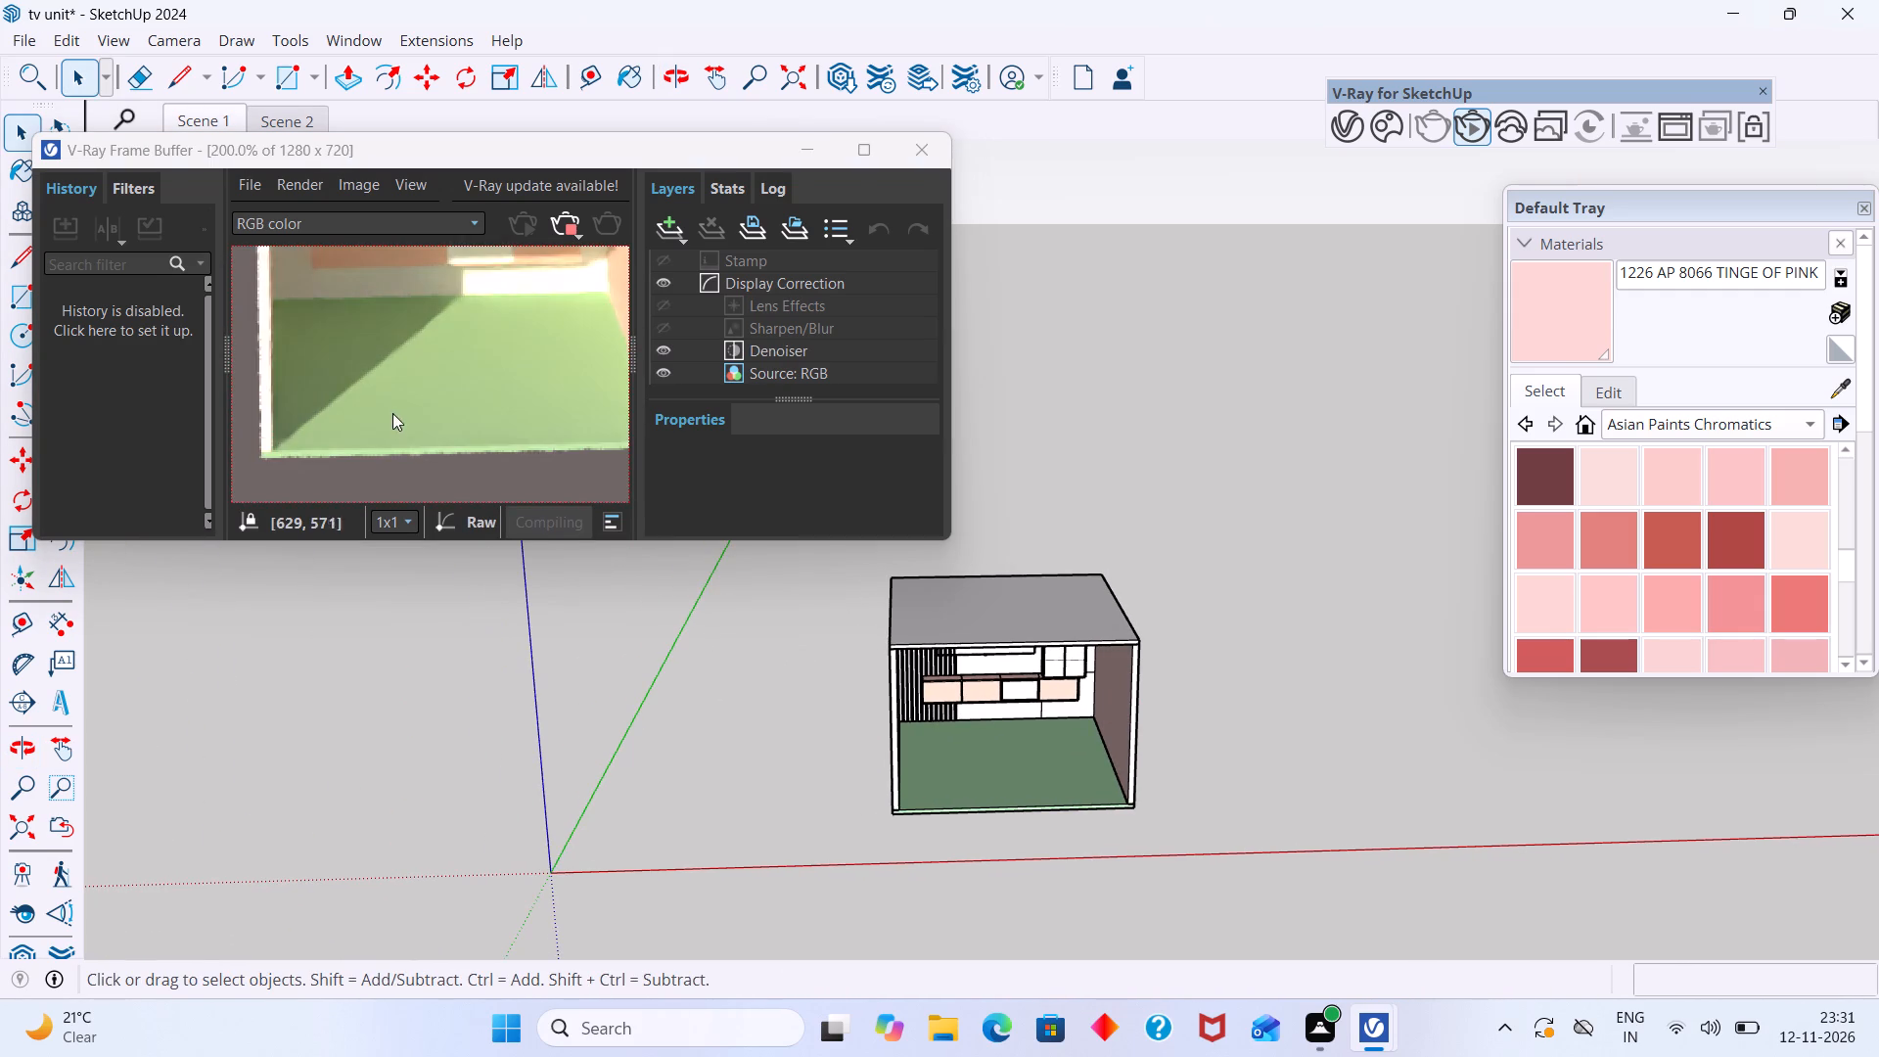
{"action": "scroll", "coordinate": [393, 408], "scroll_direction": "down", "scroll_amount": 2}
{"action": "scroll", "coordinate": [420, 394], "scroll_direction": "up", "scroll_amount": 1}
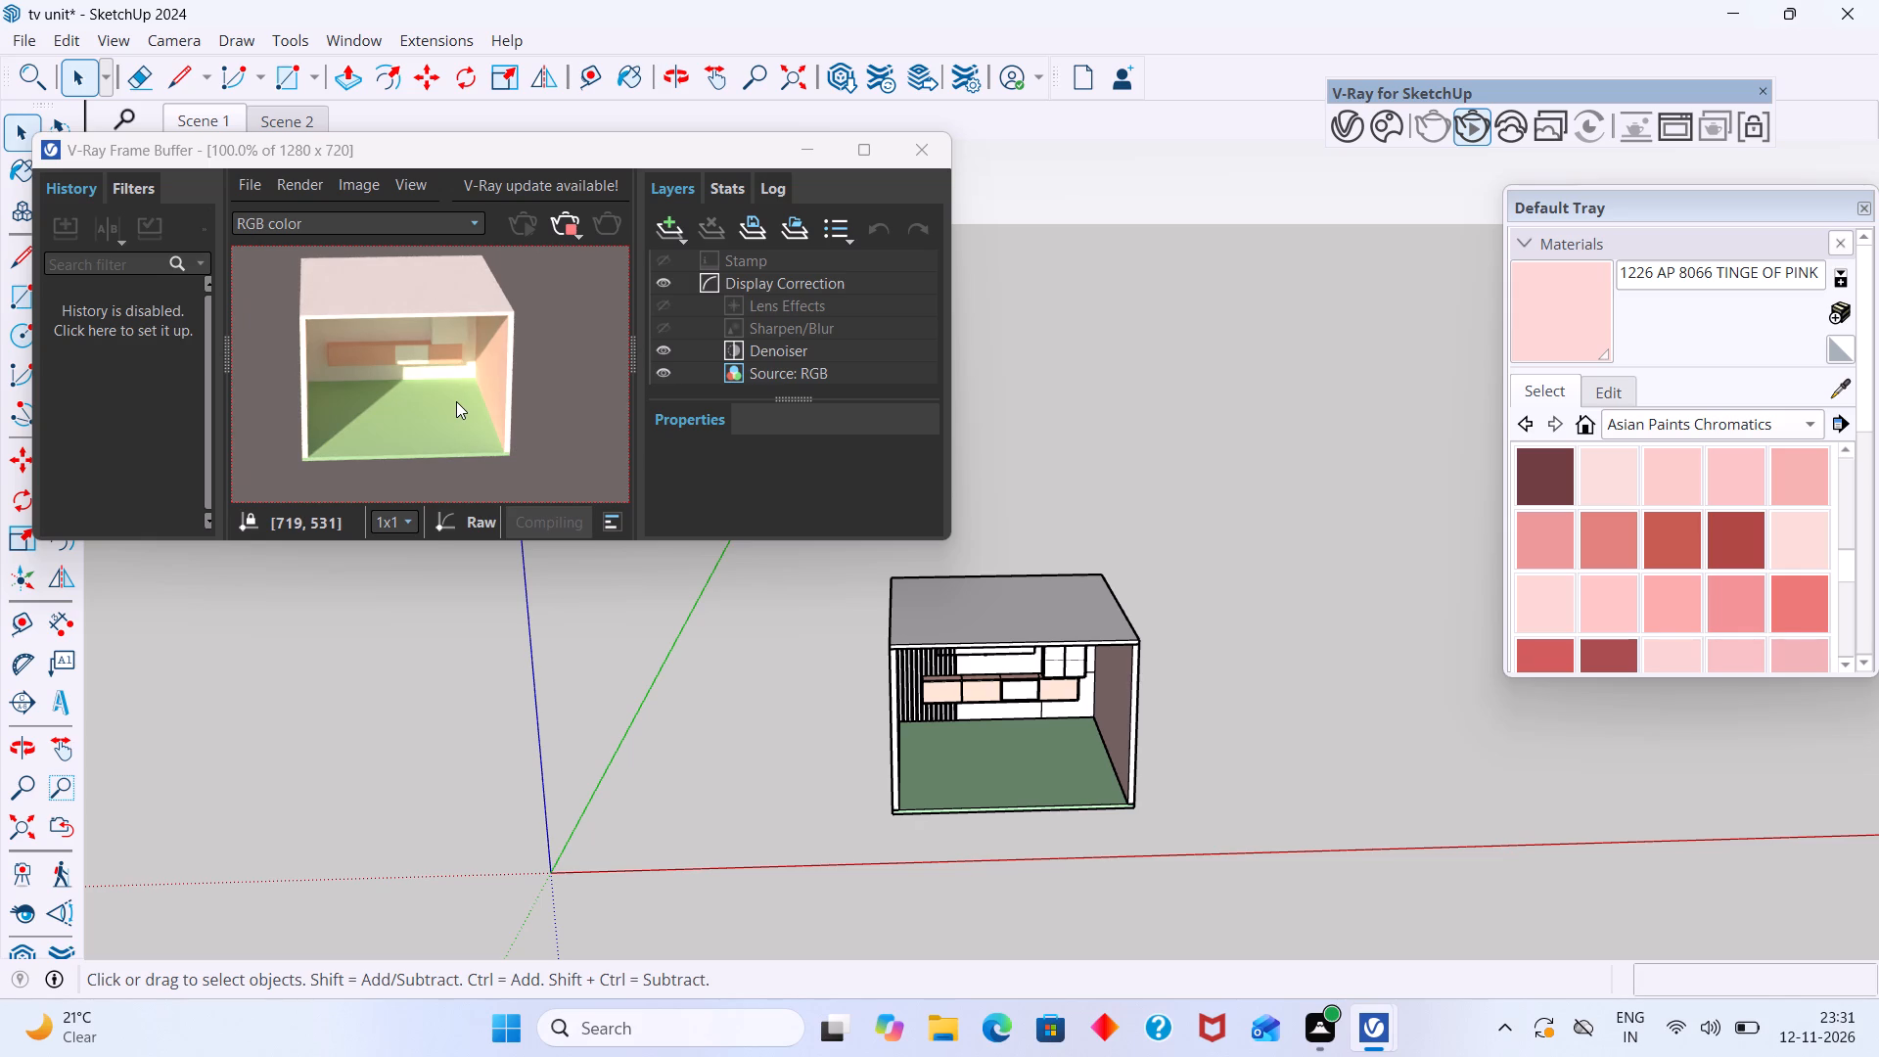
{"action": "middle_click_drag", "start_coordinate": [1047, 651], "coordinate": [1023, 594]}
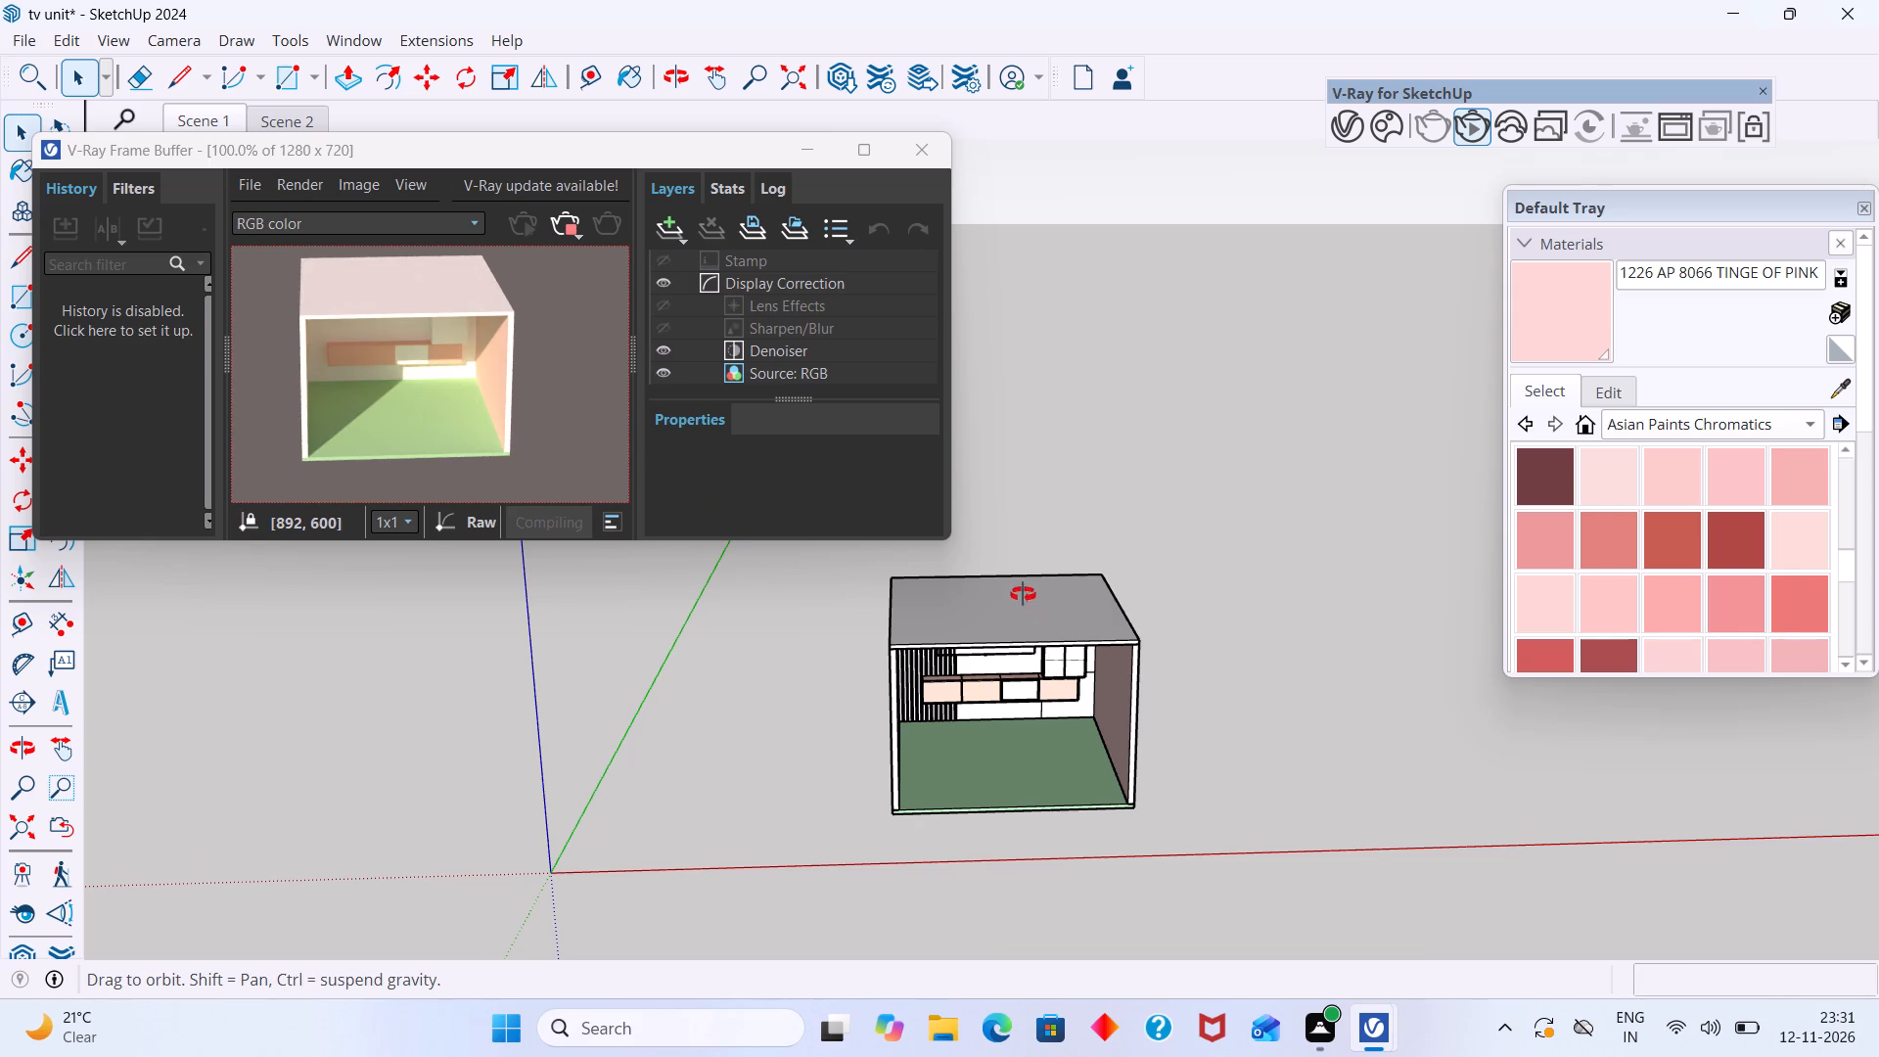
{"action": "middle_click_drag", "start_coordinate": [1023, 594], "coordinate": [1017, 535]}
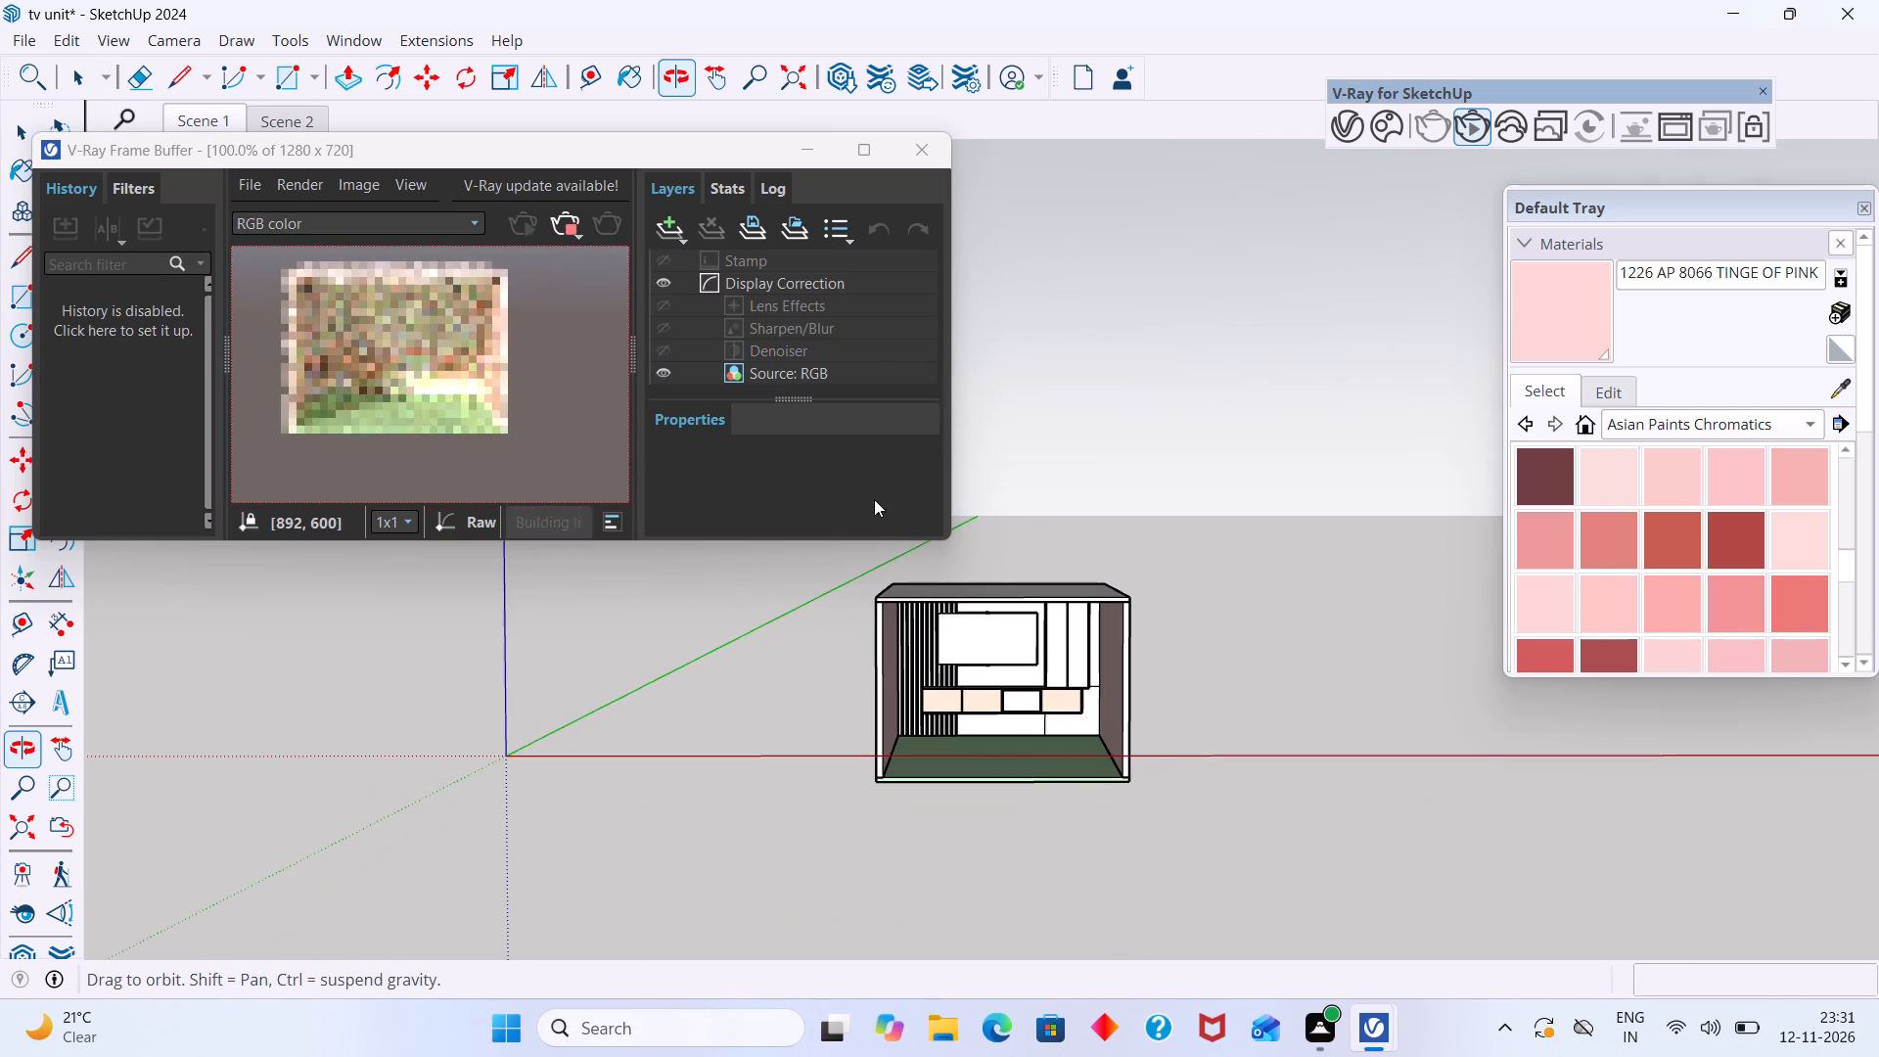
{"action": "scroll", "coordinate": [402, 333], "scroll_direction": "up", "scroll_amount": 1}
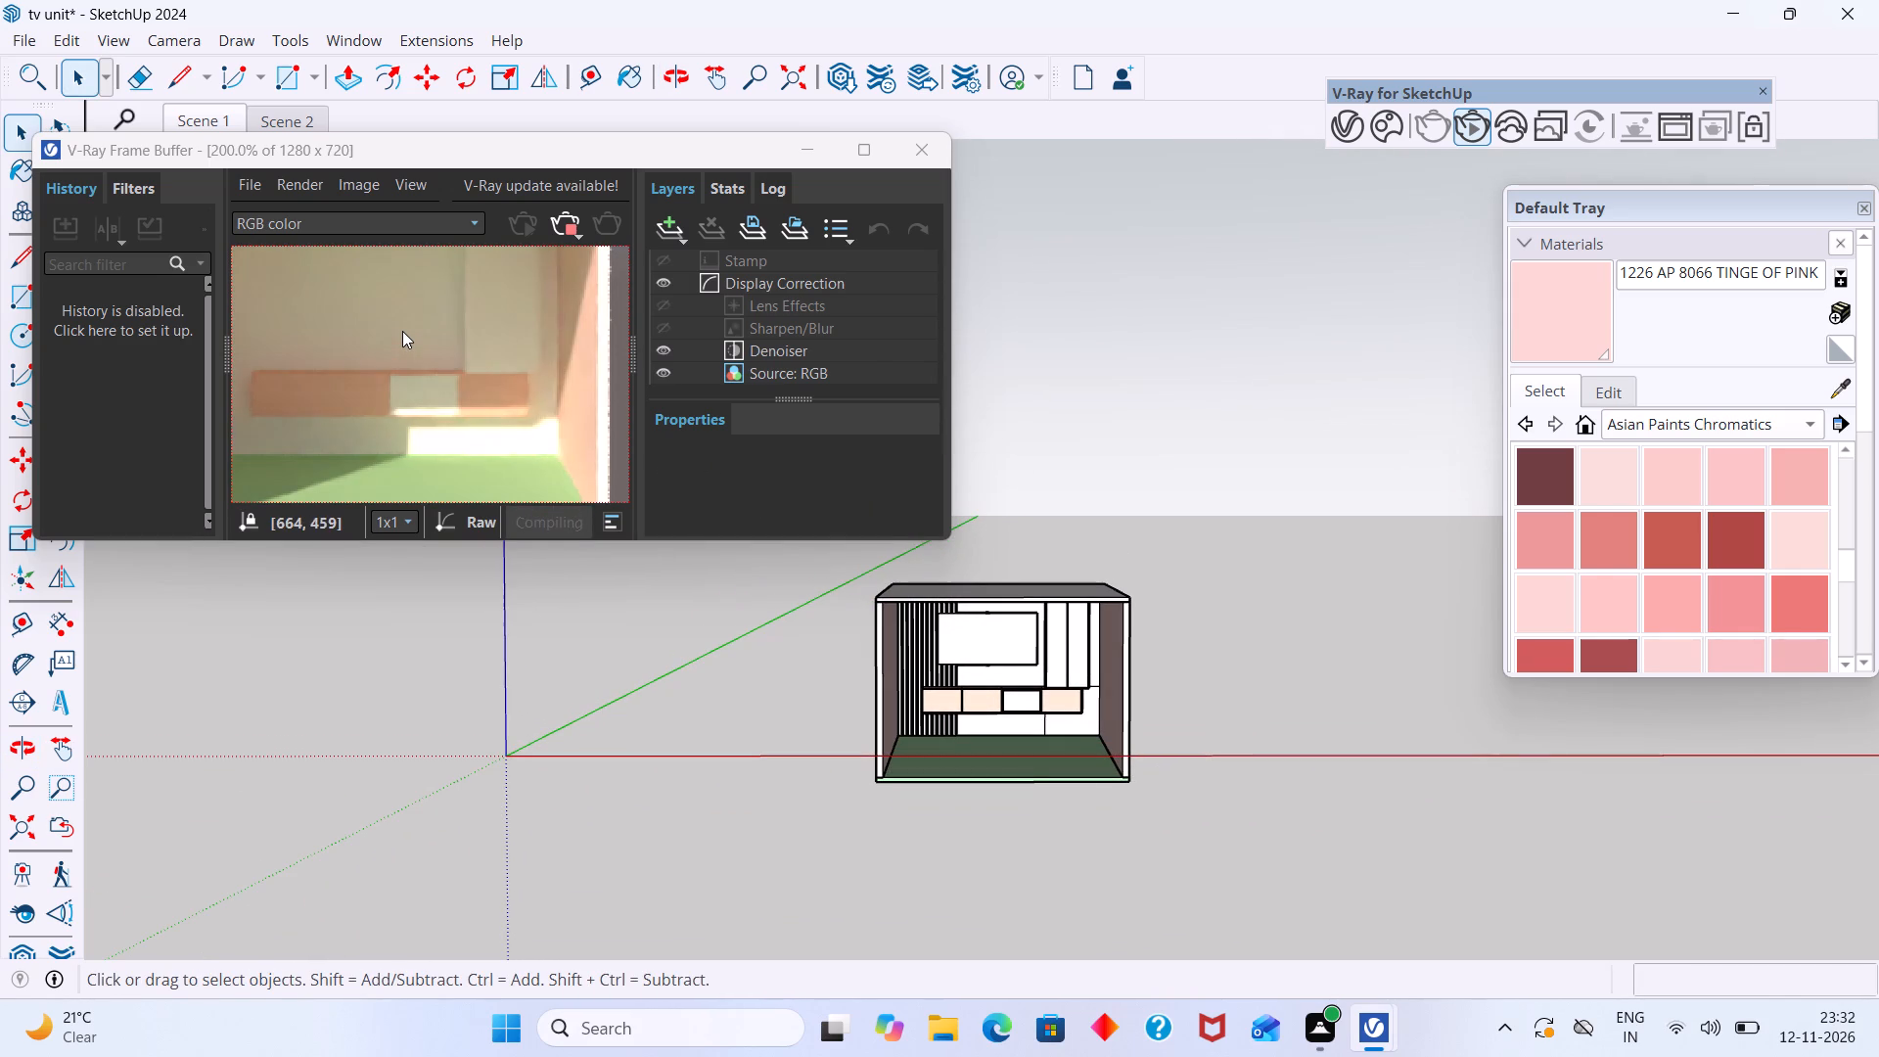
{"action": "scroll", "coordinate": [402, 331], "scroll_direction": "down", "scroll_amount": 1}
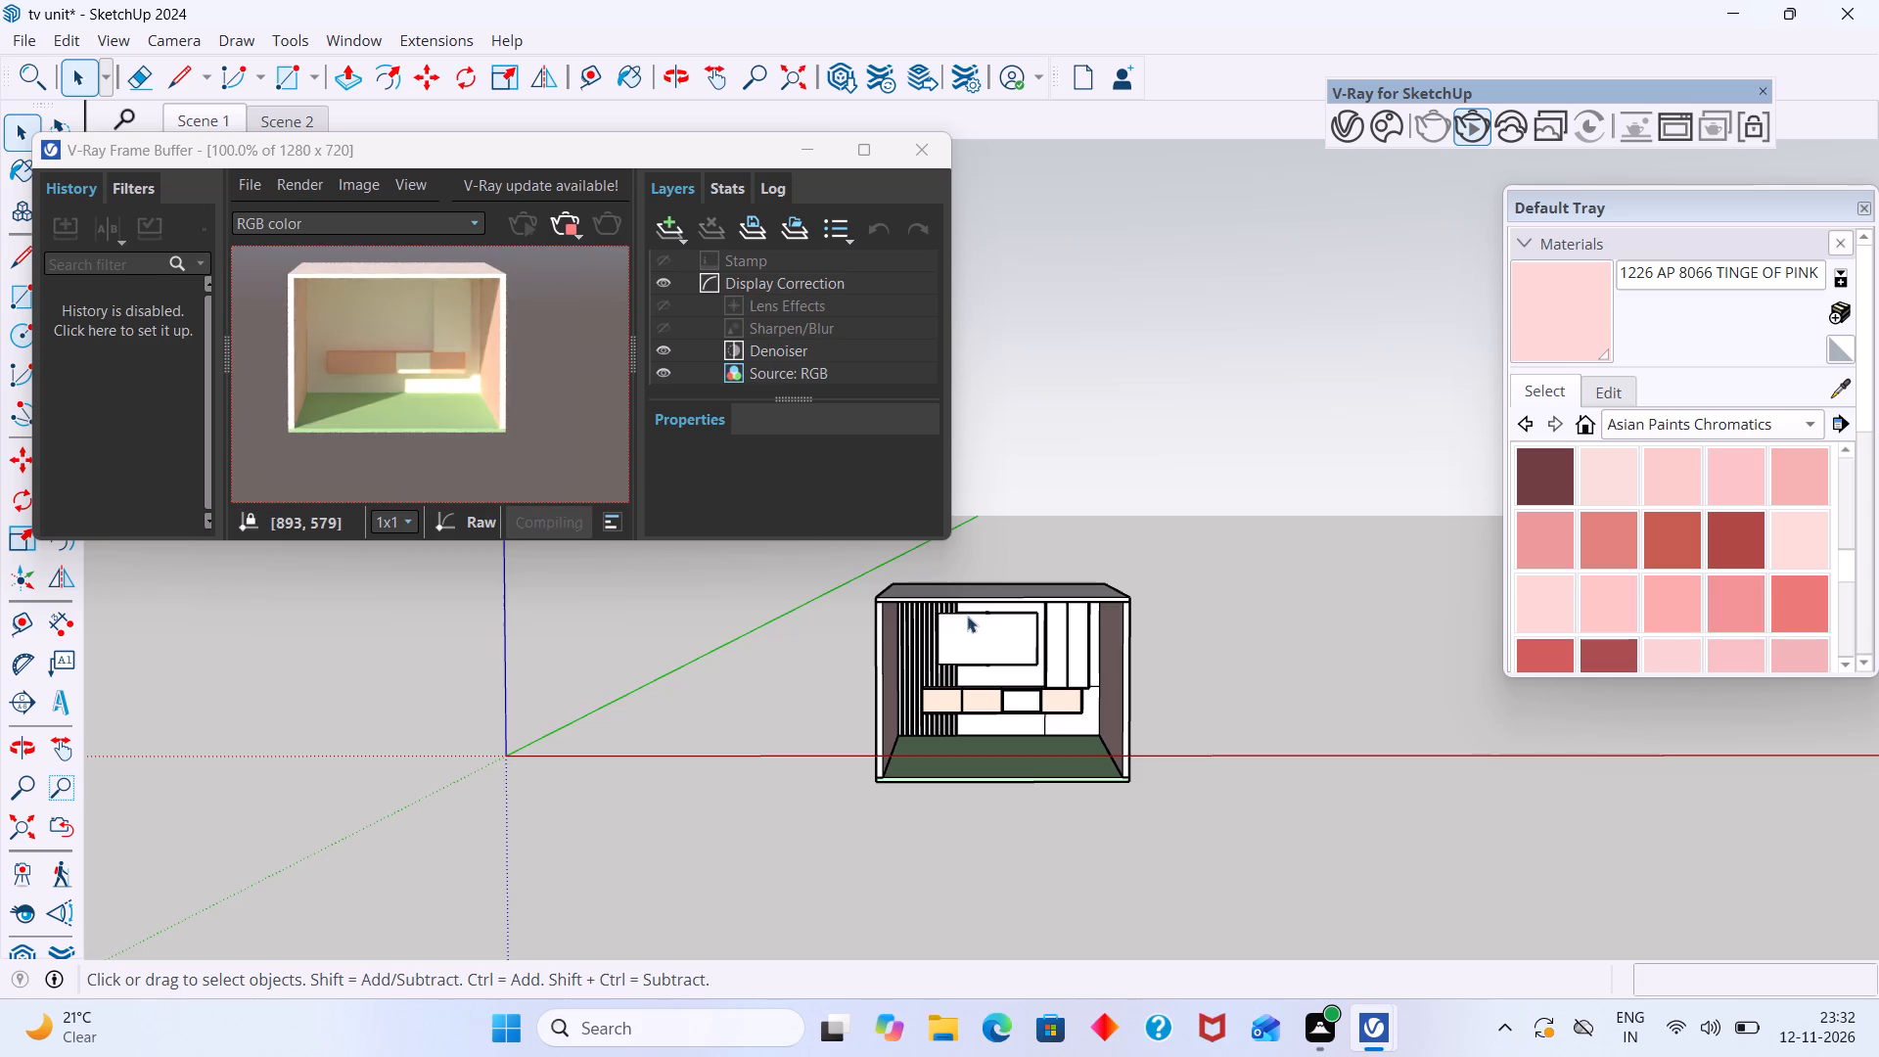
{"action": "middle_click_drag", "start_coordinate": [998, 625], "coordinate": [989, 594]}
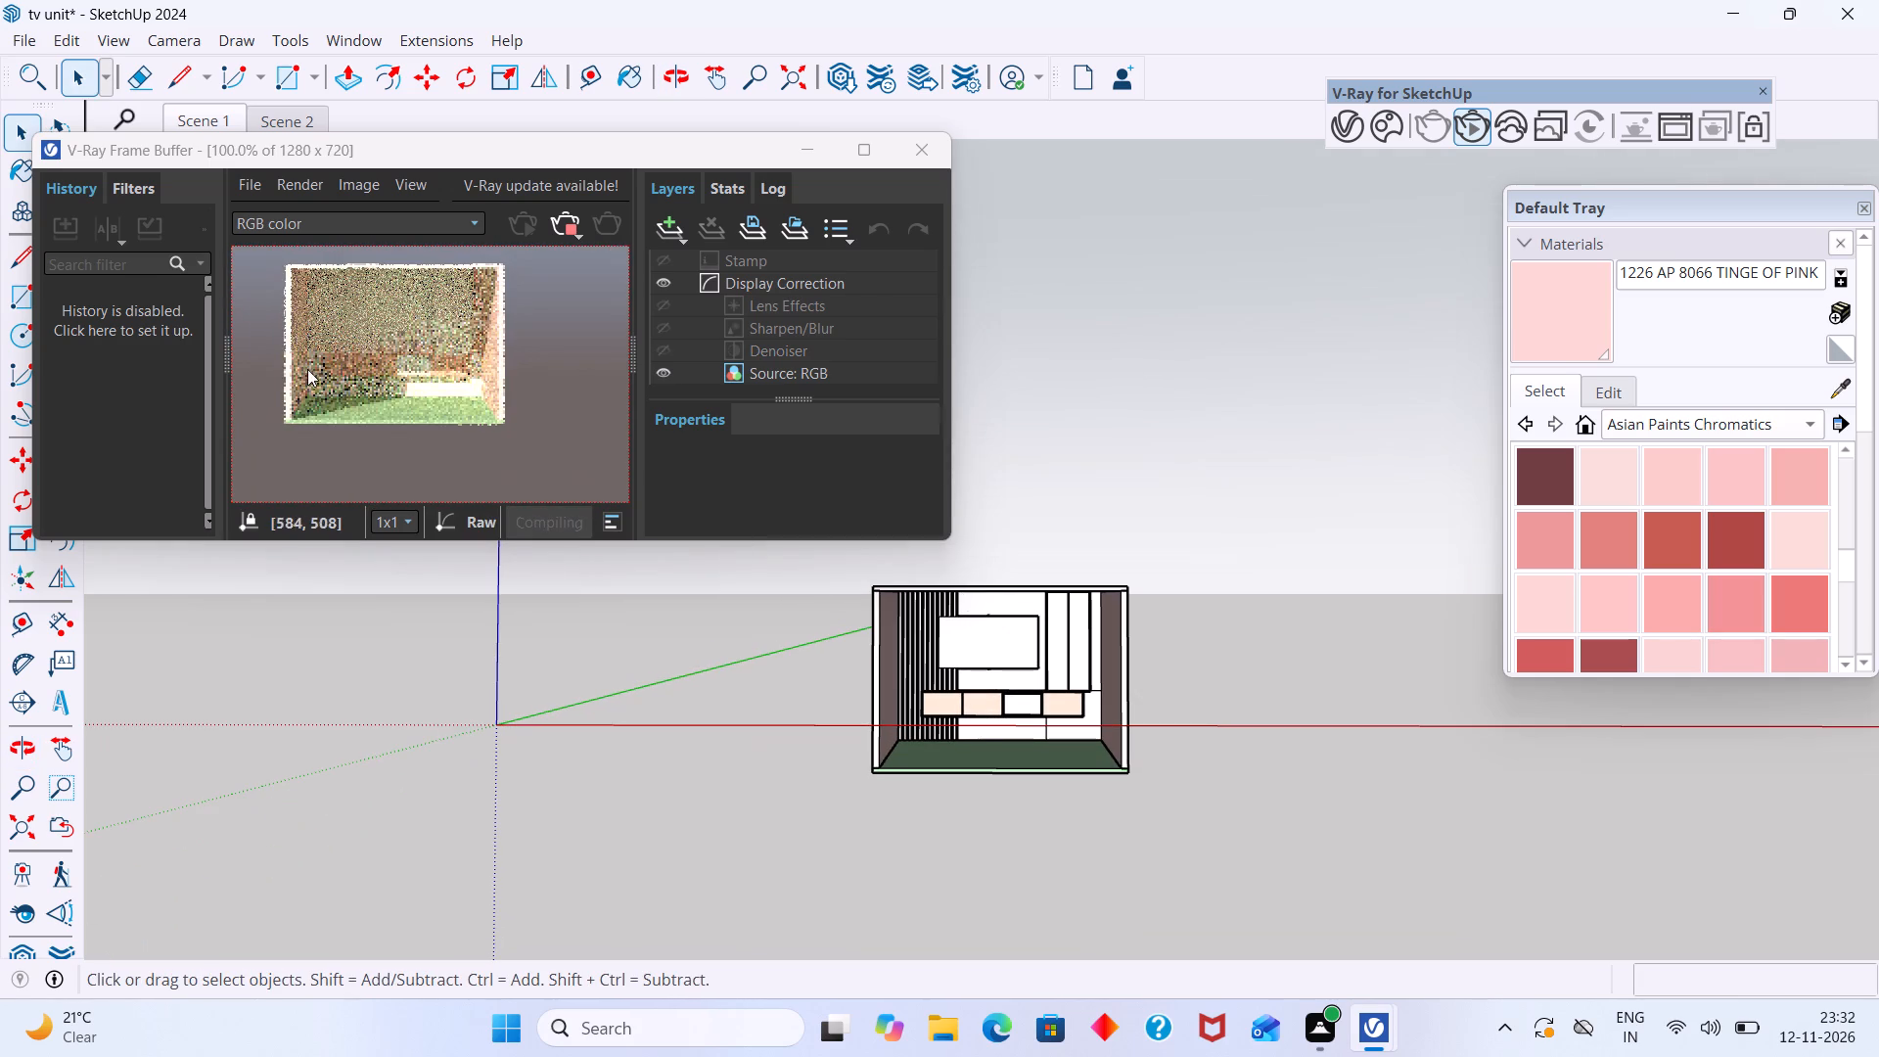
Paint the group of vertical wall slats beside the TV with Wood Cherry Original from the Wood materials.
{"action": "scroll", "coordinate": [321, 325], "scroll_direction": "up", "scroll_amount": 2}
{"action": "scroll", "coordinate": [978, 623], "scroll_direction": "up", "scroll_amount": 4}
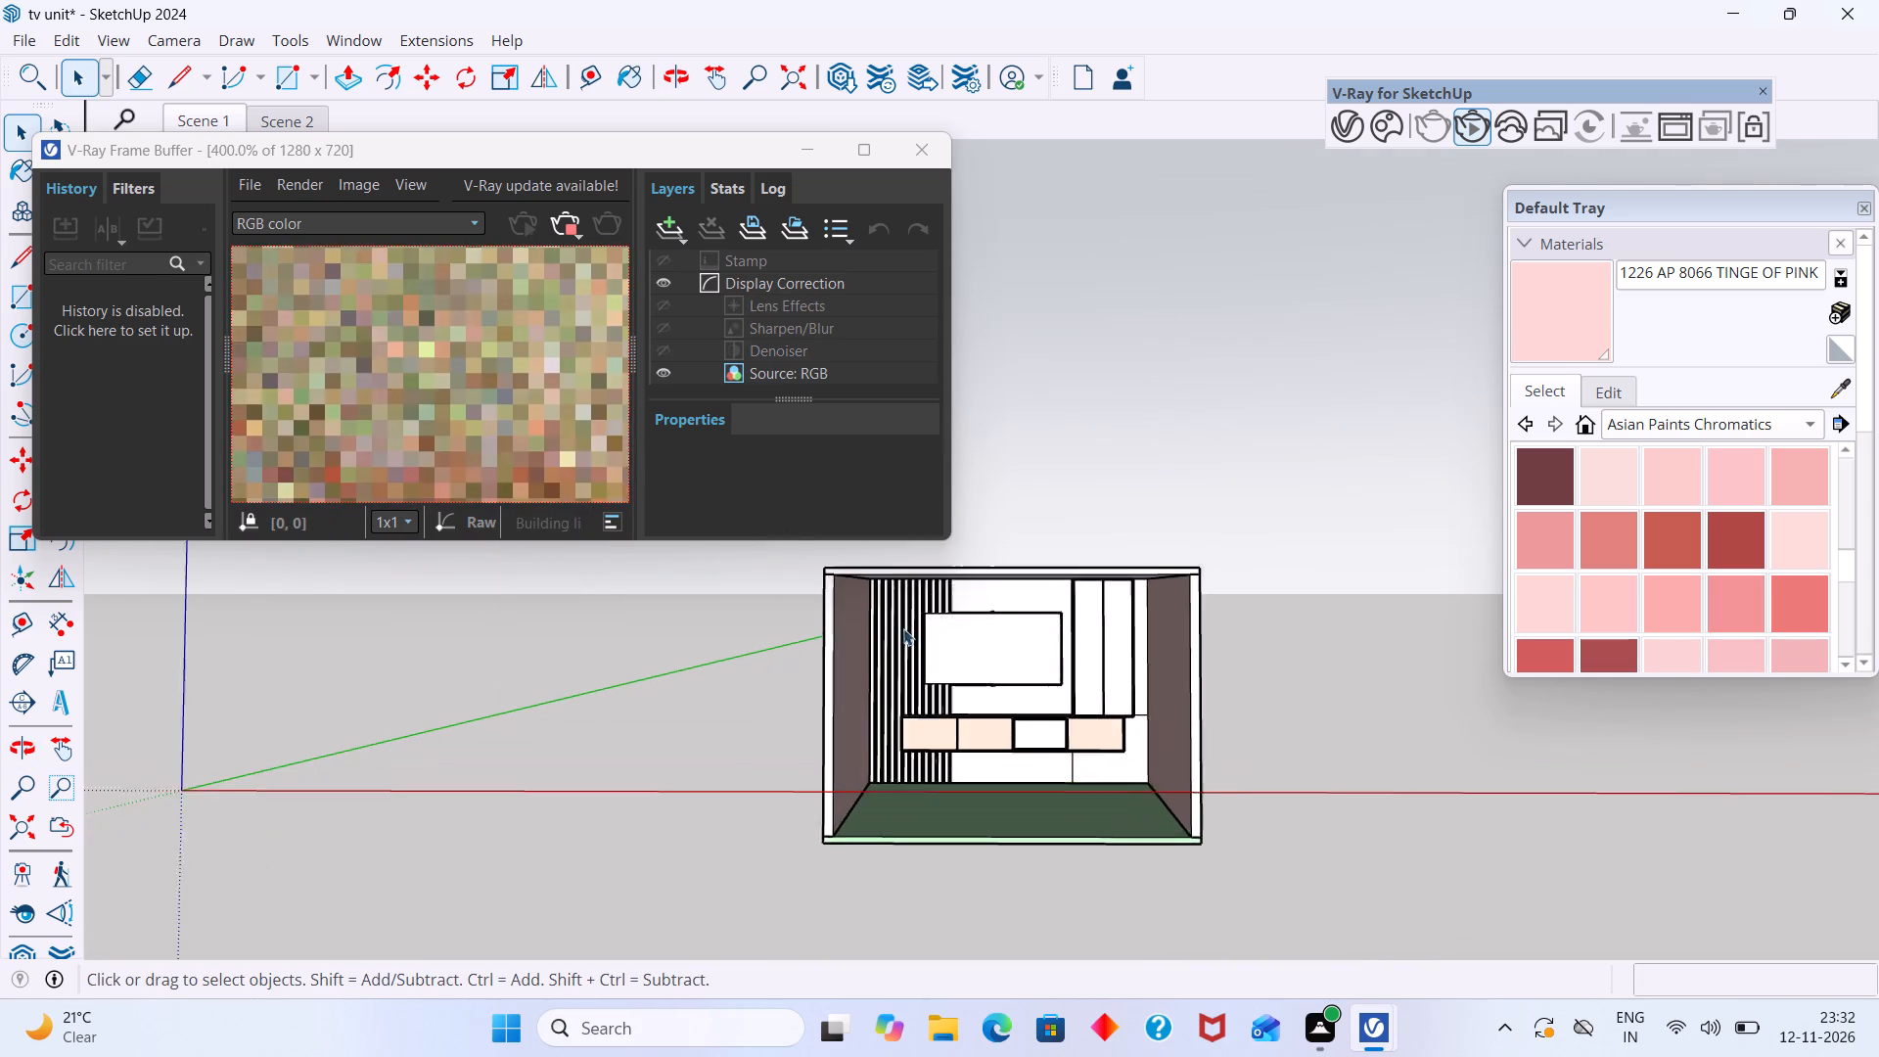
{"action": "scroll", "coordinate": [903, 628], "scroll_direction": "up", "scroll_amount": 15}
{"action": "double_click", "coordinate": [880, 627]}
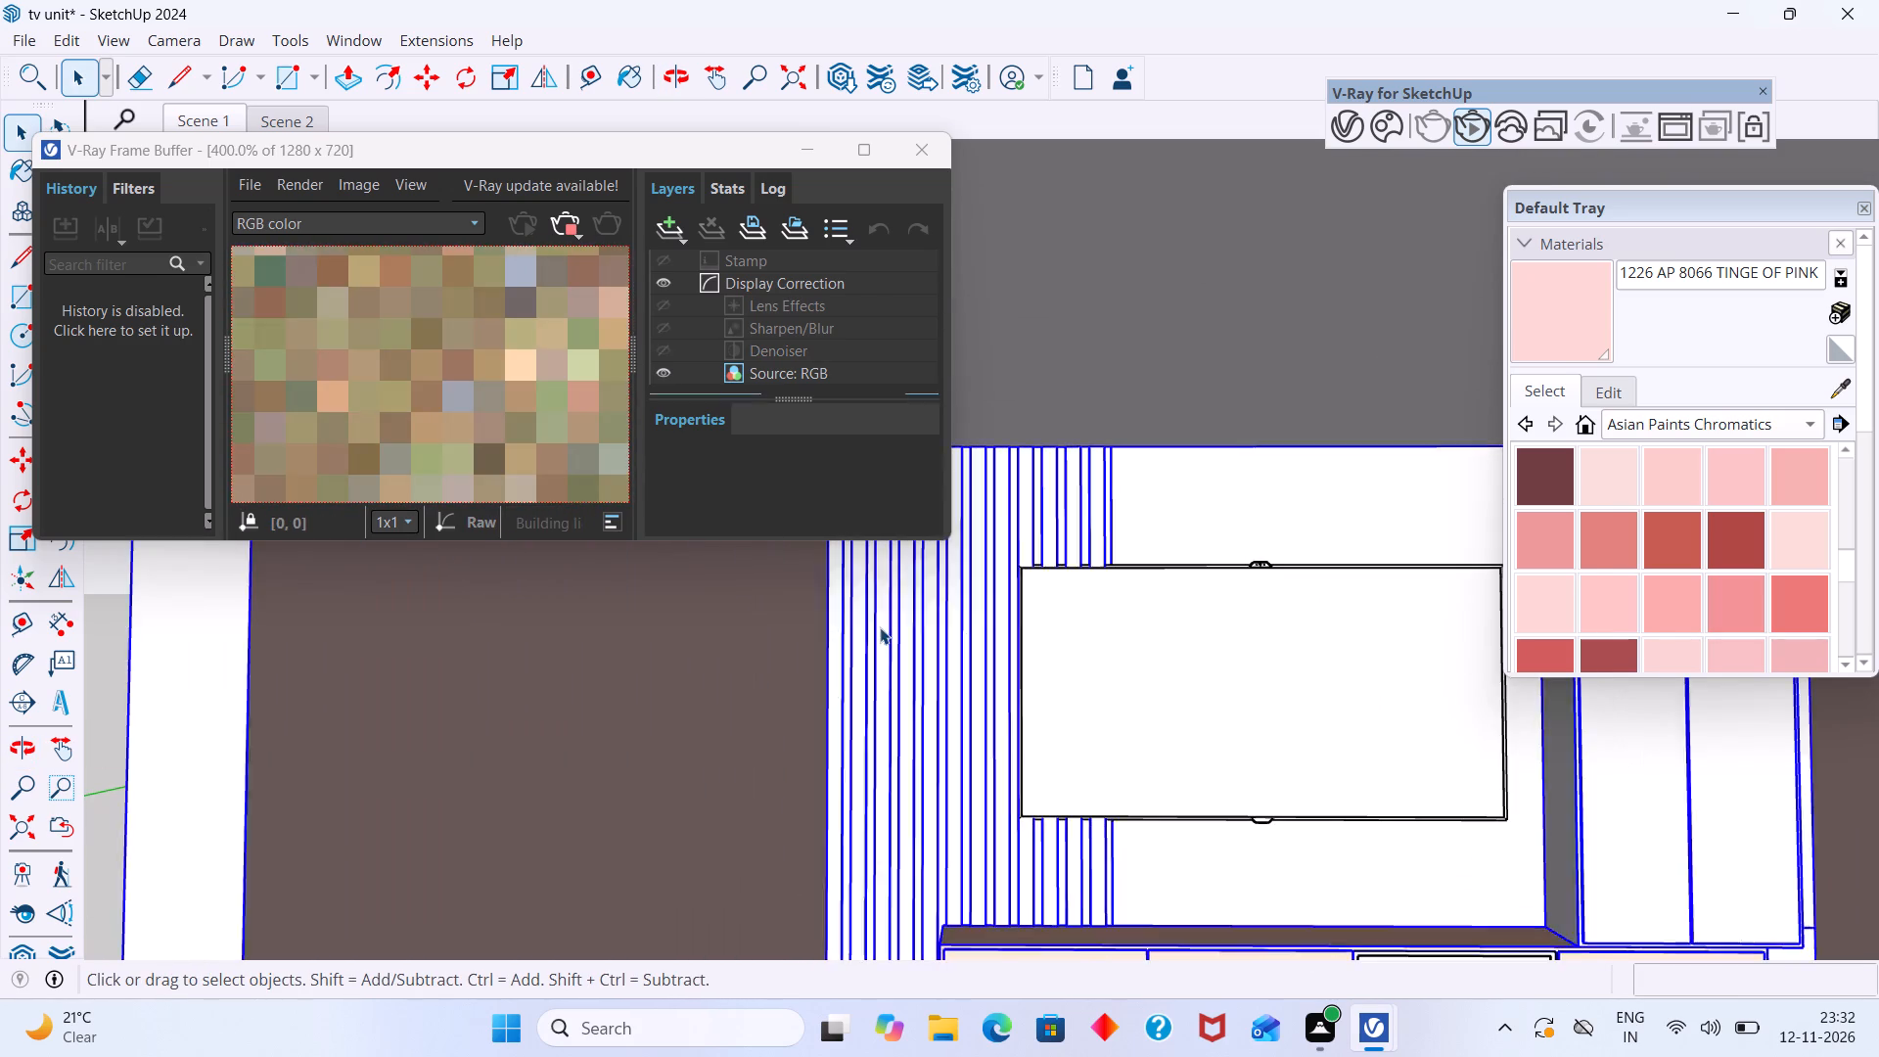
{"action": "scroll", "coordinate": [880, 627], "scroll_direction": "up", "scroll_amount": 2}
{"action": "left_click", "coordinate": [882, 629]}
{"action": "left_click", "coordinate": [886, 629]}
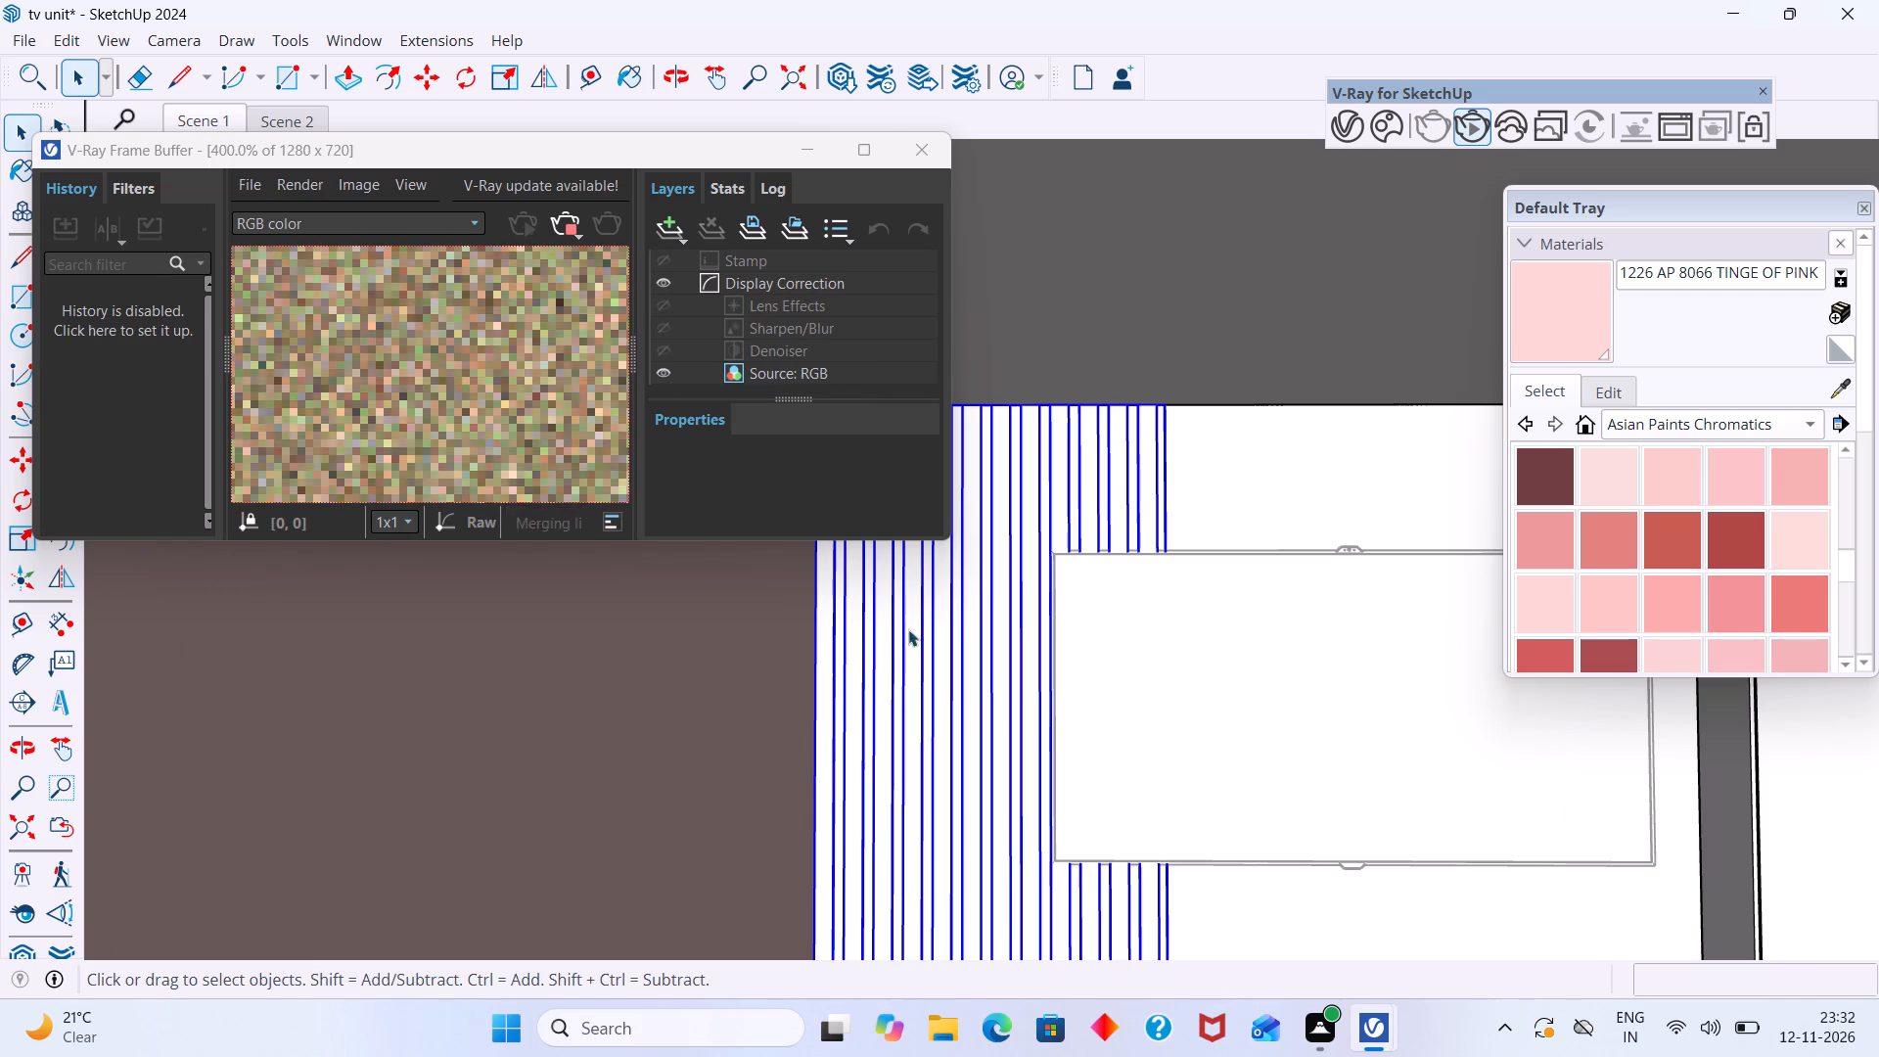
{"action": "scroll", "coordinate": [1643, 556], "scroll_direction": "down", "scroll_amount": 1}
{"action": "left_click", "coordinate": [1812, 418]}
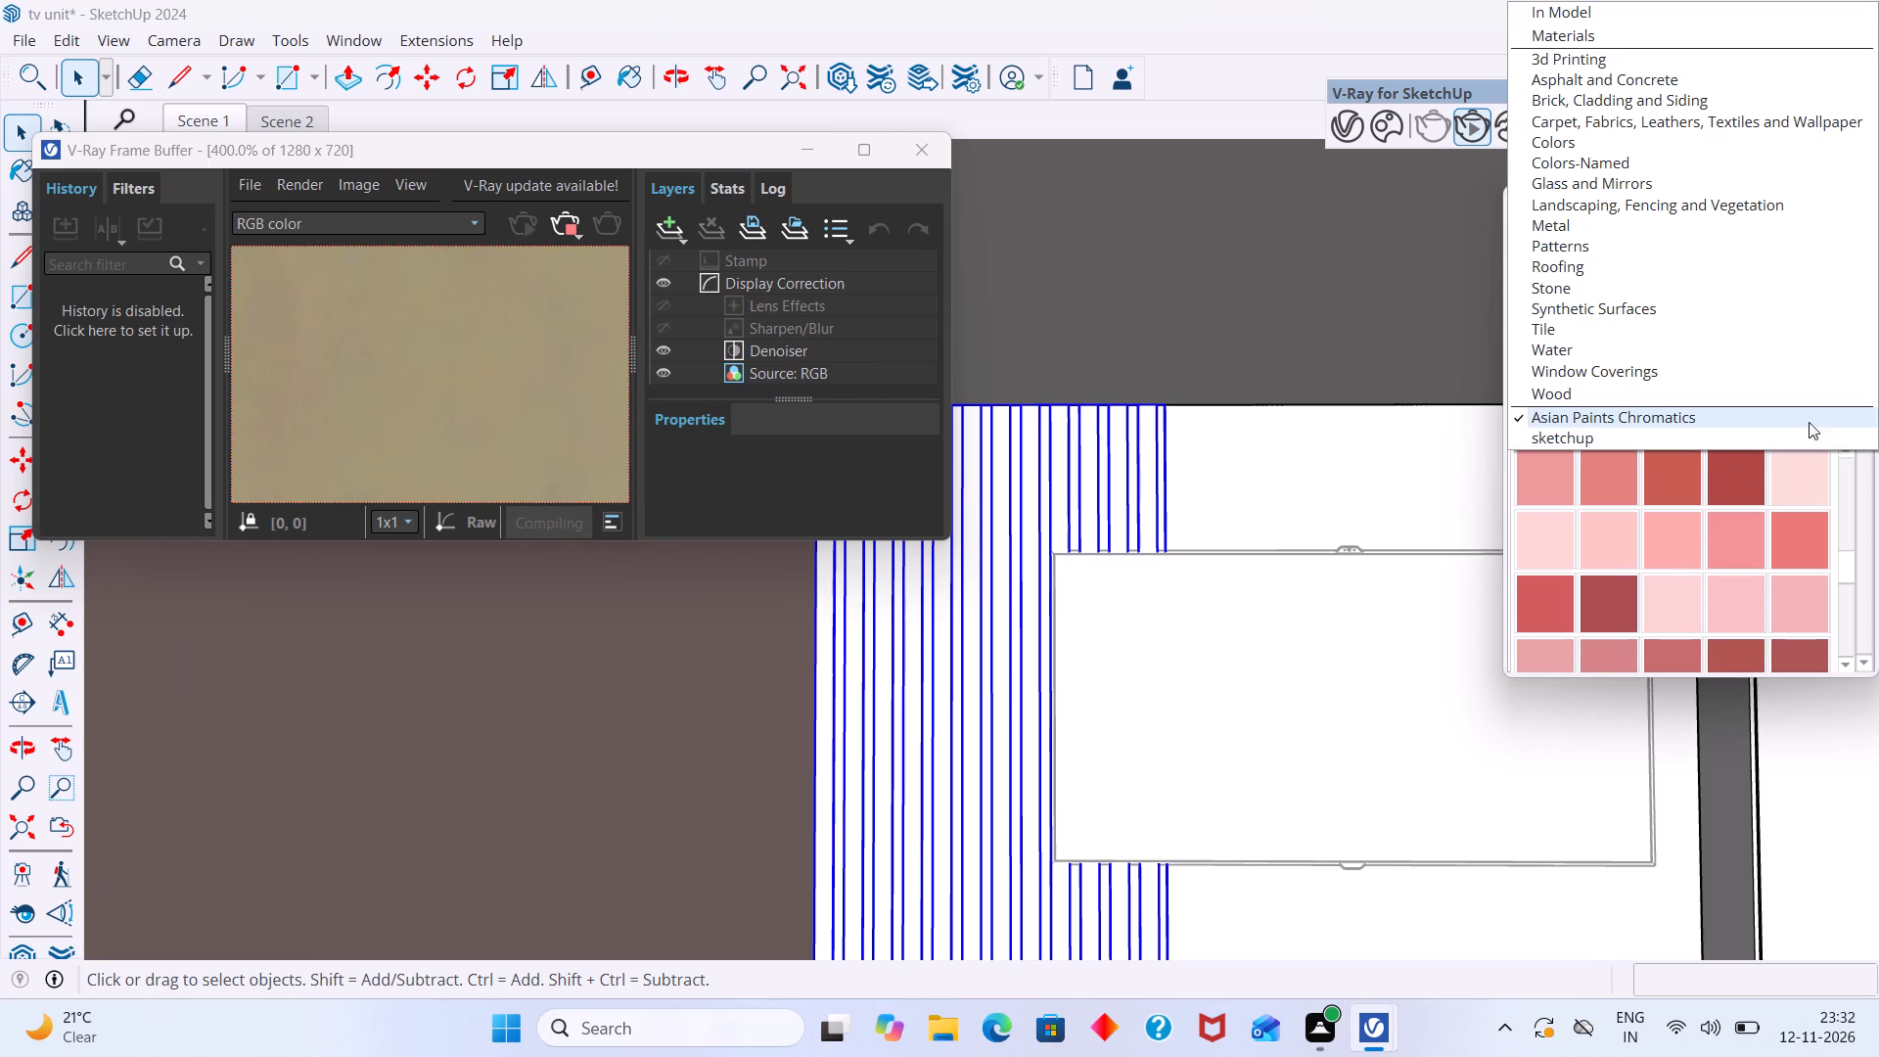
{"action": "left_click", "coordinate": [1580, 392]}
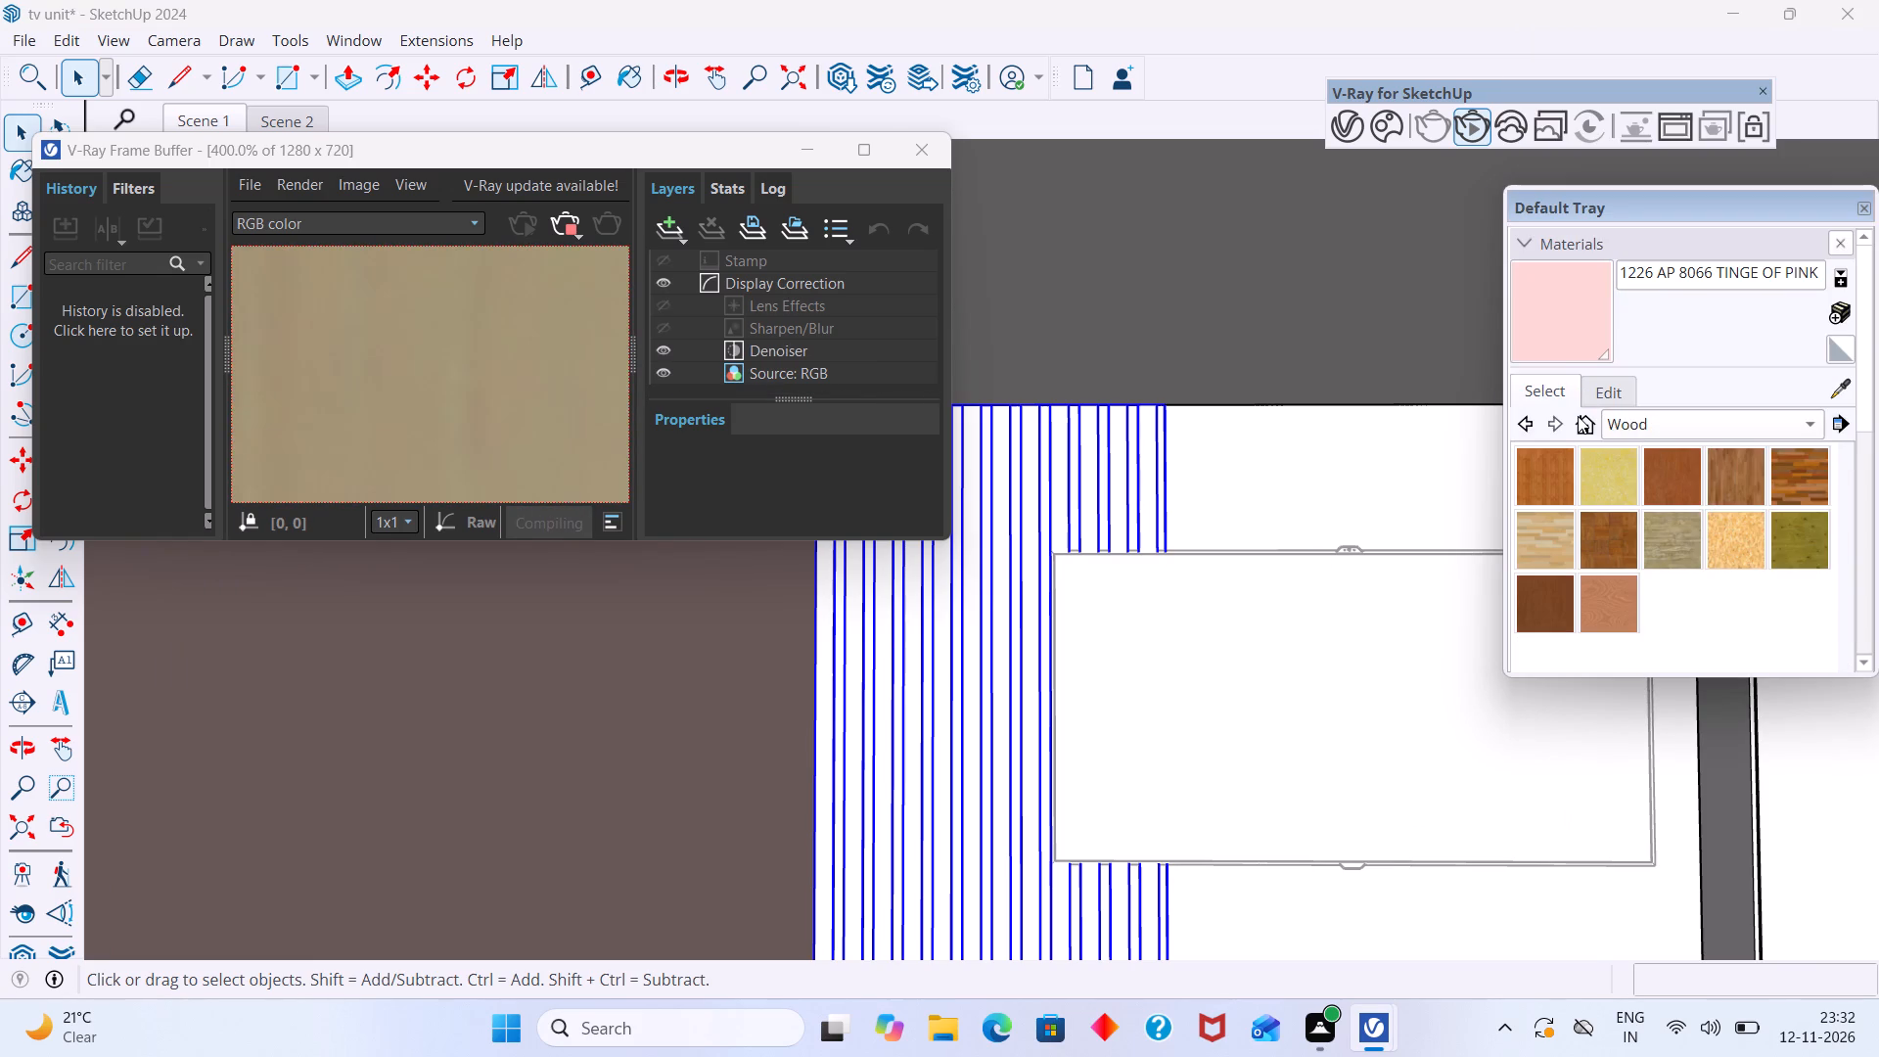
{"action": "left_click", "coordinate": [1657, 478]}
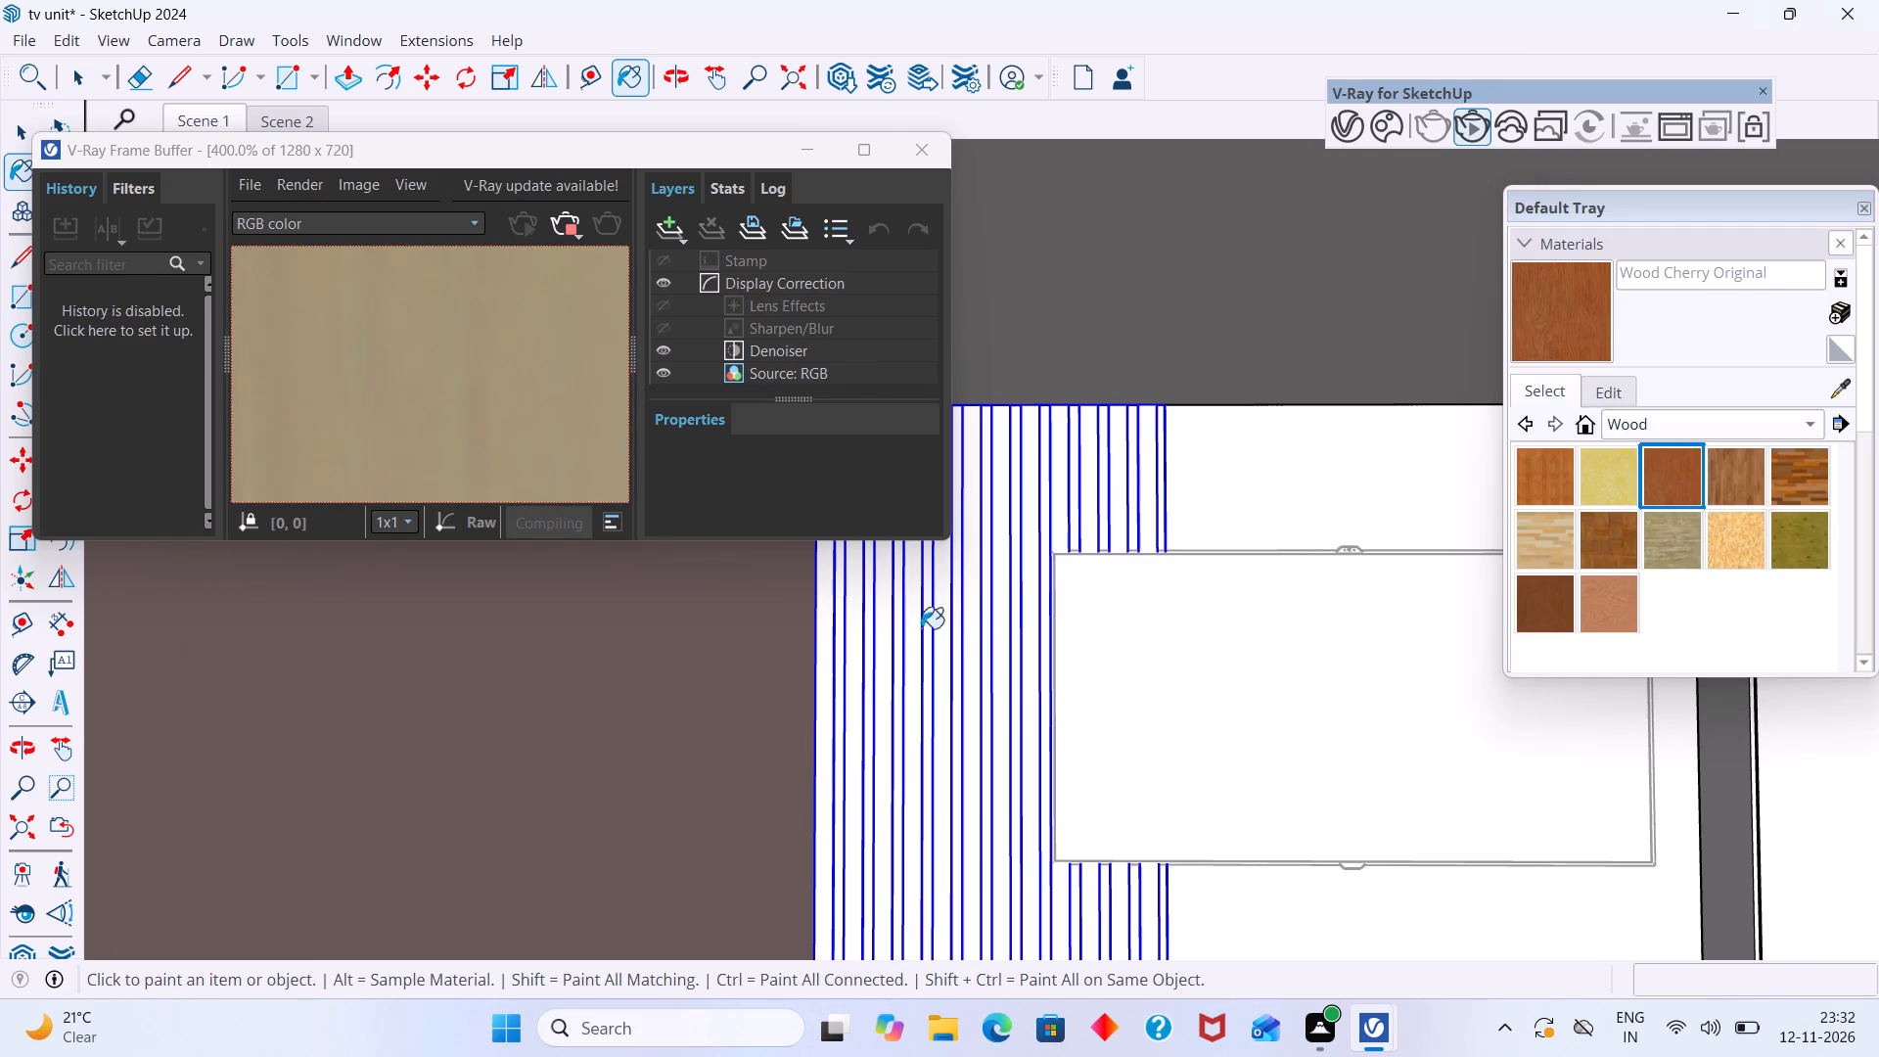
{"action": "left_click", "coordinate": [910, 625]}
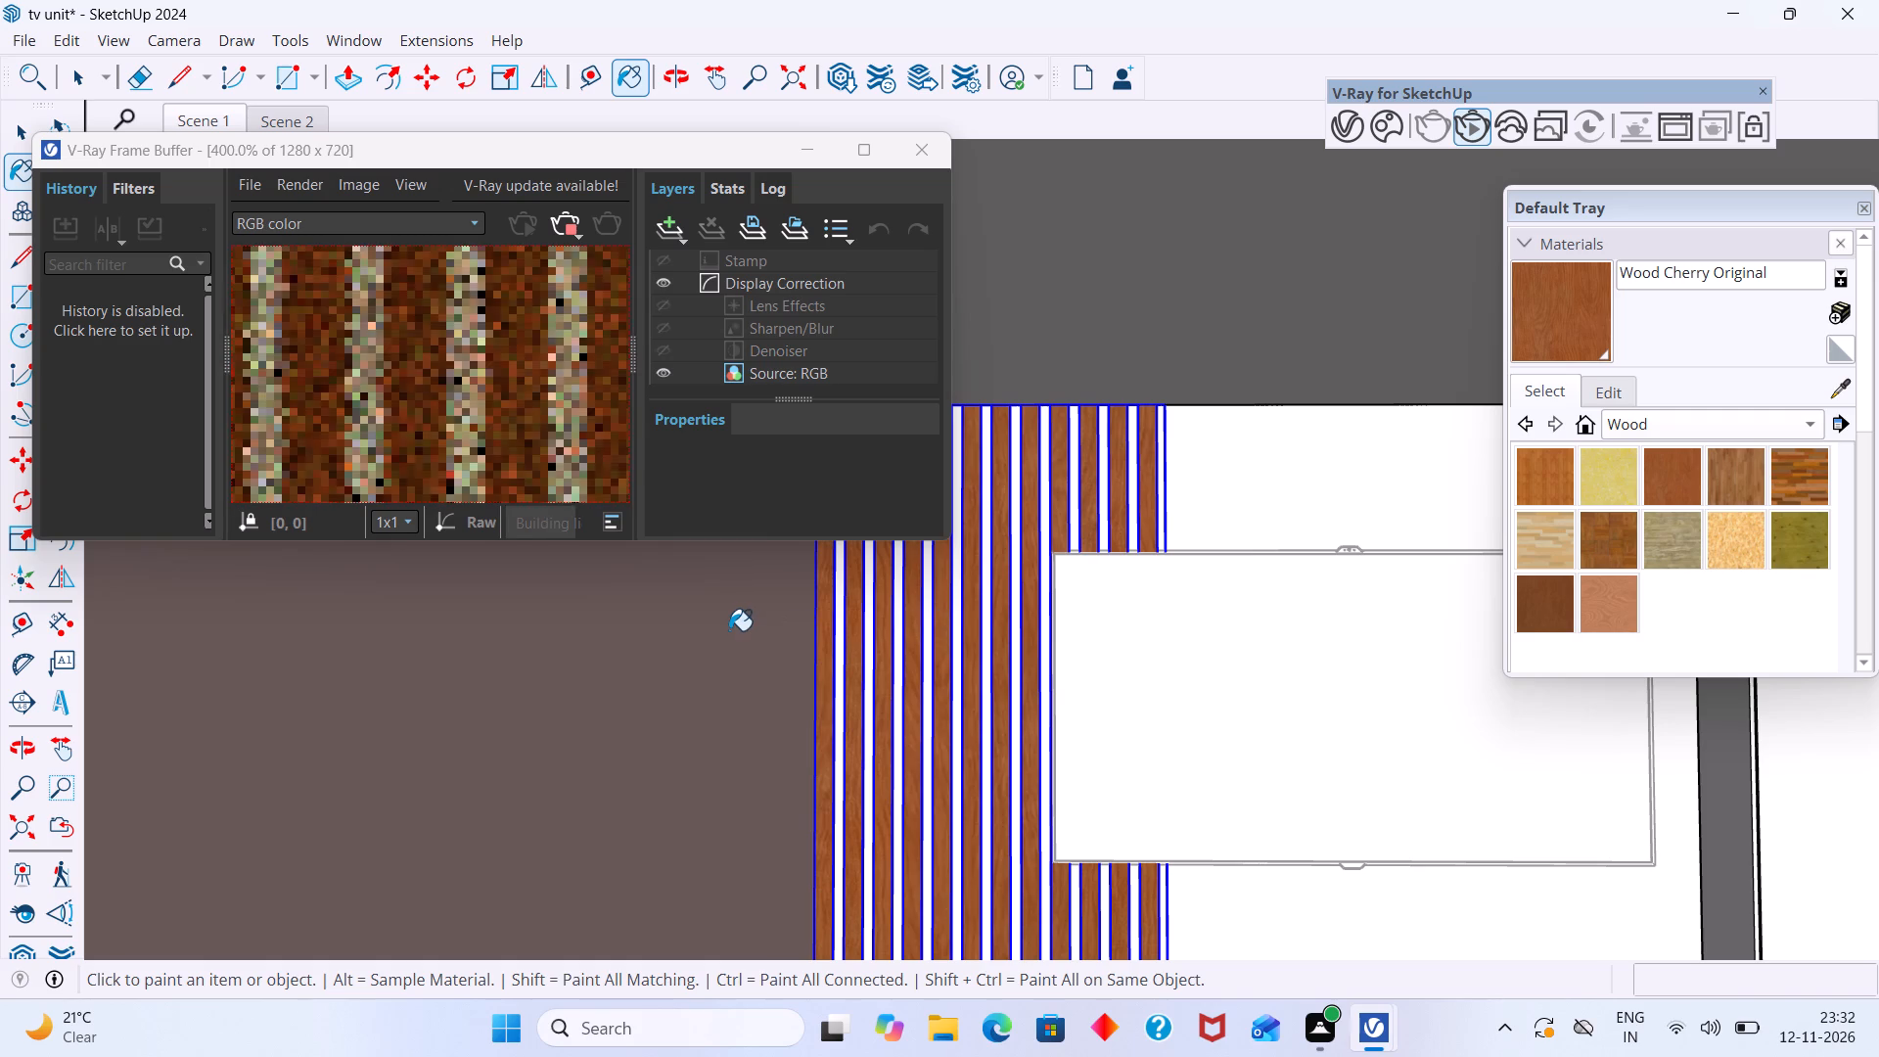
Examine the painted wall slats and the surrounding room in the interactive render, both overall and close up.
{"action": "scroll", "coordinate": [729, 630], "scroll_direction": "down", "scroll_amount": 6}
{"action": "scroll", "coordinate": [538, 457], "scroll_direction": "down", "scroll_amount": 9}
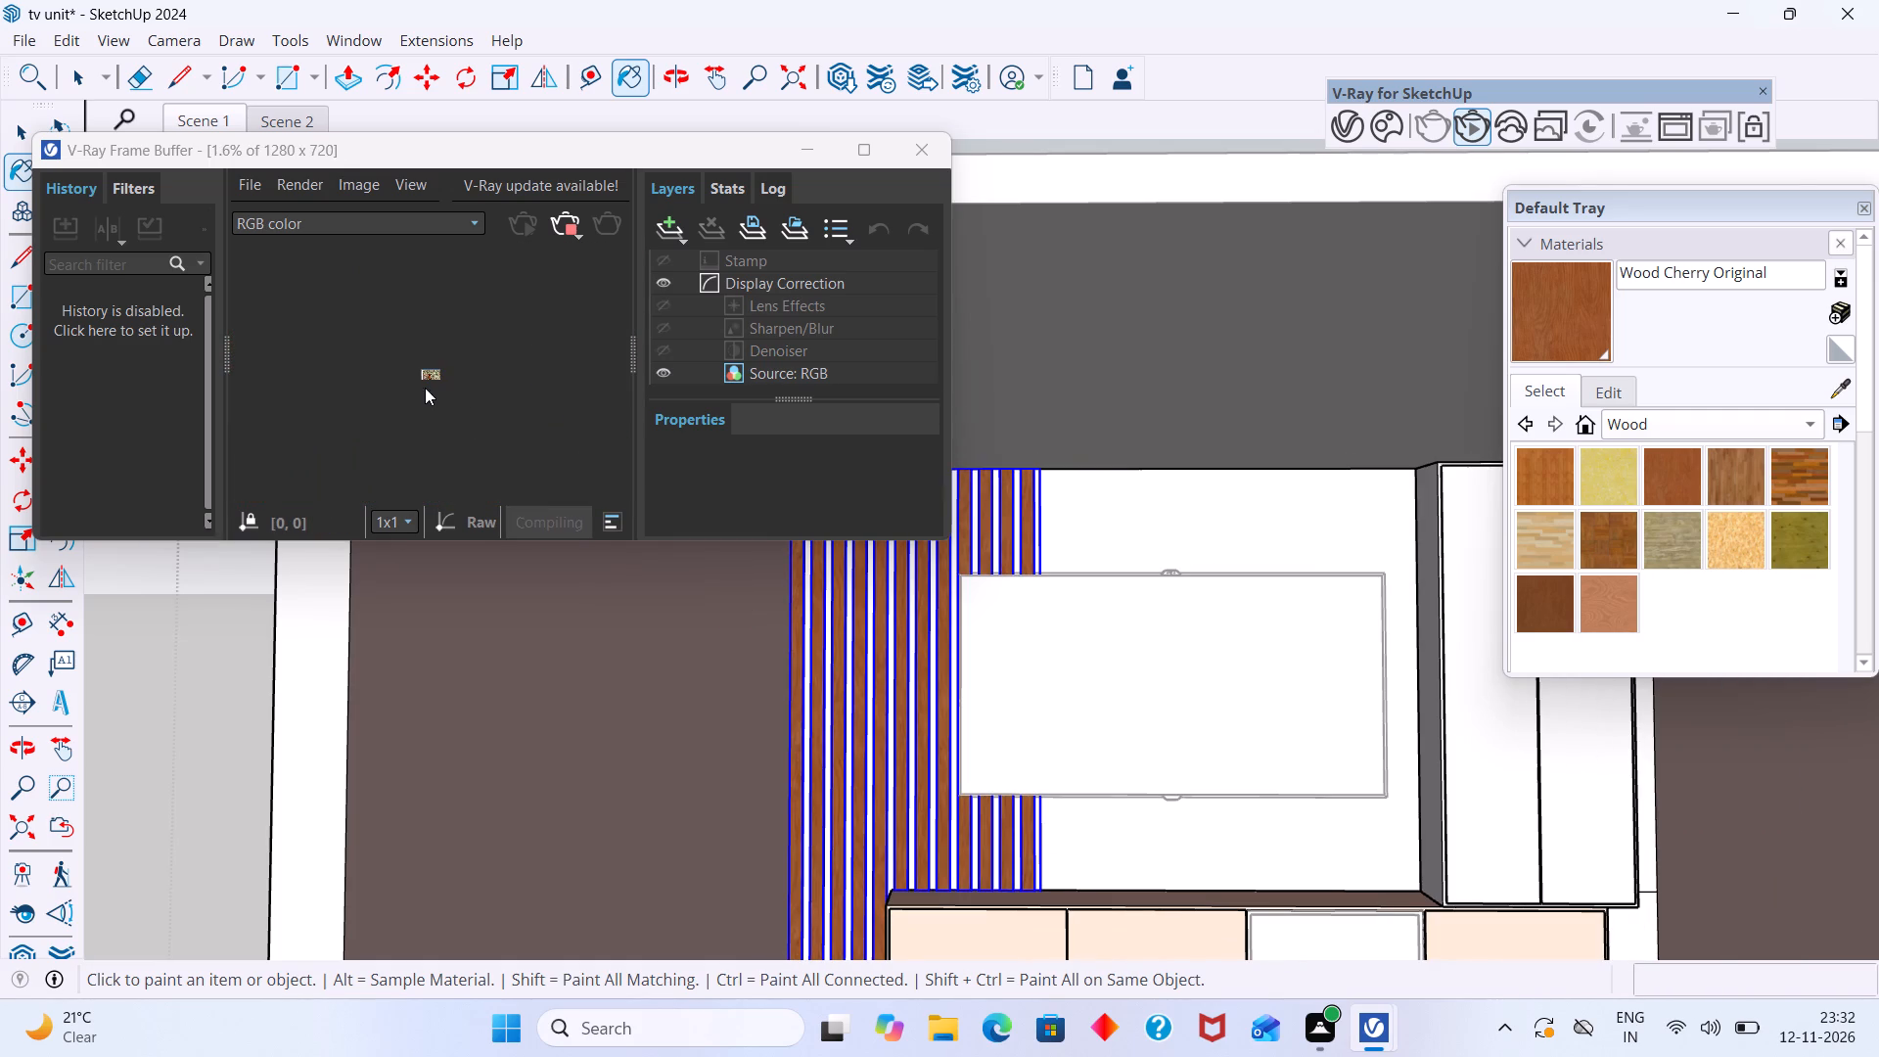
{"action": "scroll", "coordinate": [425, 385], "scroll_direction": "up", "scroll_amount": 5}
{"action": "scroll", "coordinate": [483, 396], "scroll_direction": "down", "scroll_amount": 2}
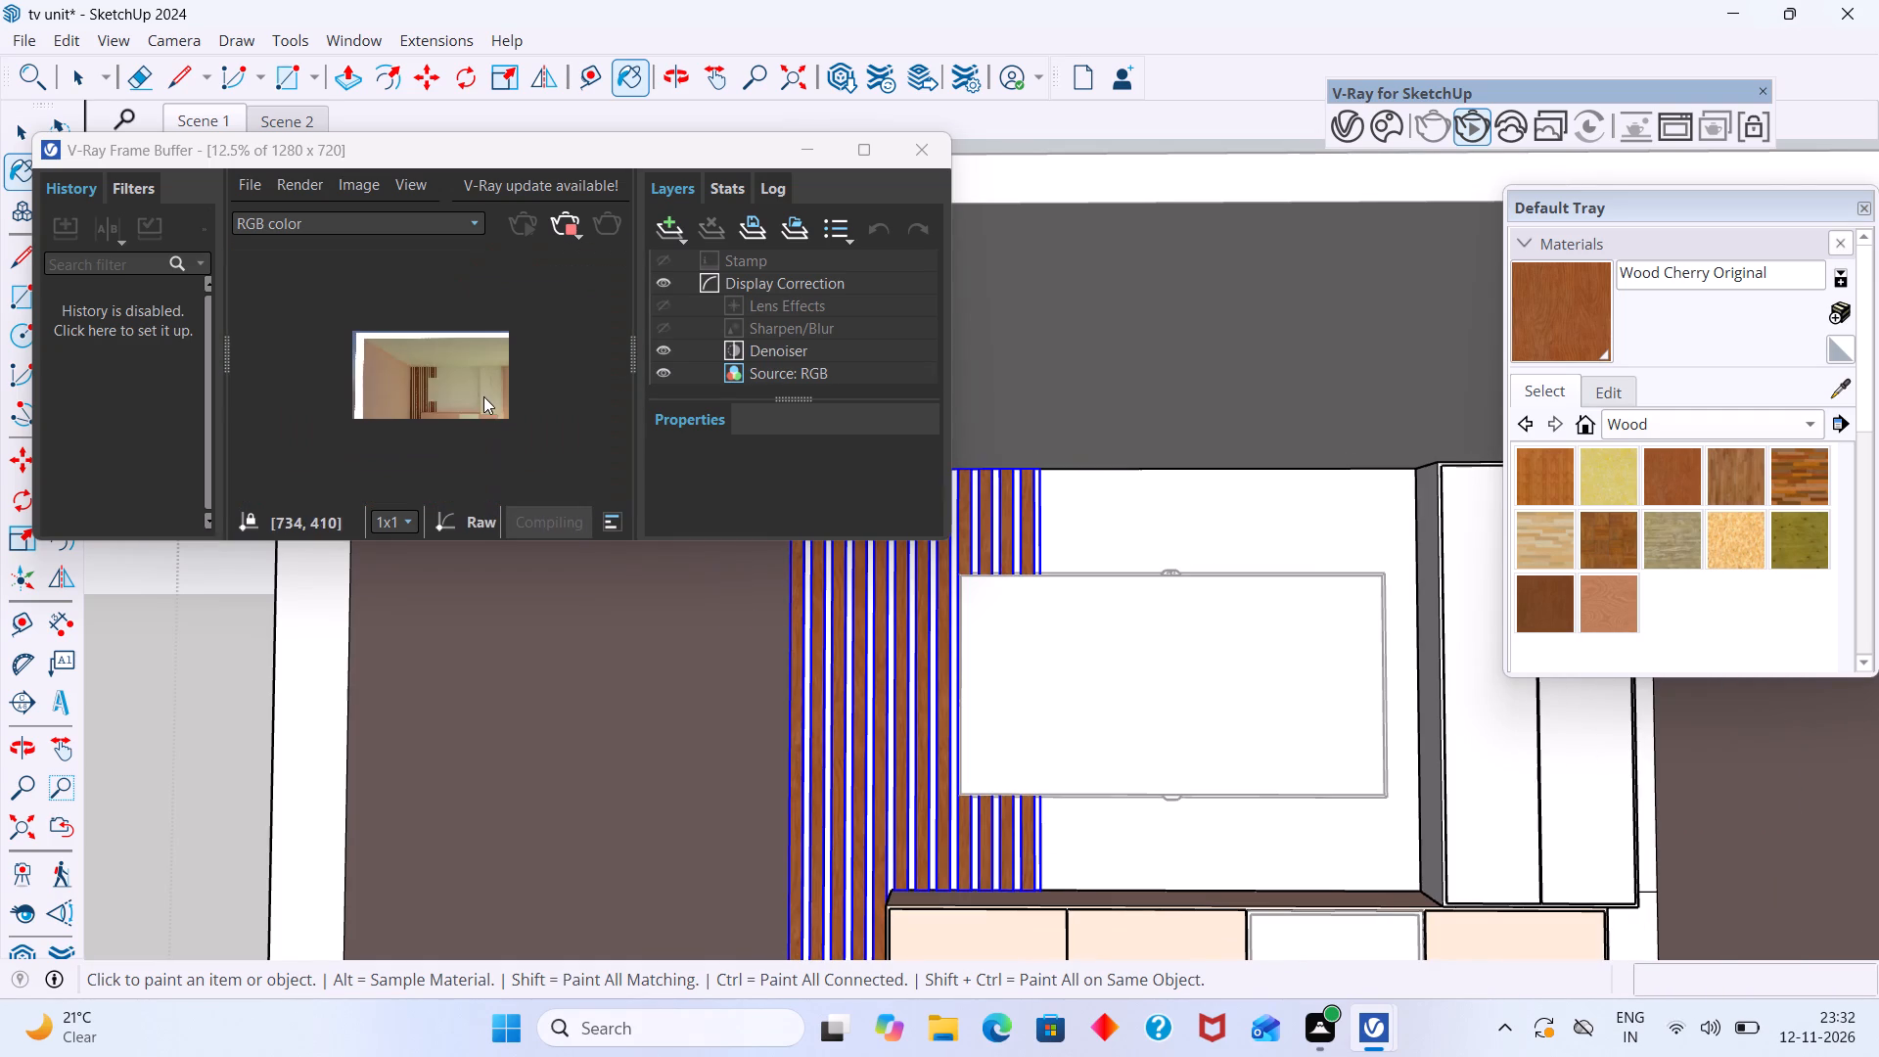
{"action": "middle_click_drag", "start_coordinate": [472, 402], "coordinate": [478, 435]}
{"action": "scroll", "coordinate": [448, 390], "scroll_direction": "up", "scroll_amount": 2}
{"action": "middle_click_drag", "start_coordinate": [440, 451], "coordinate": [443, 463]}
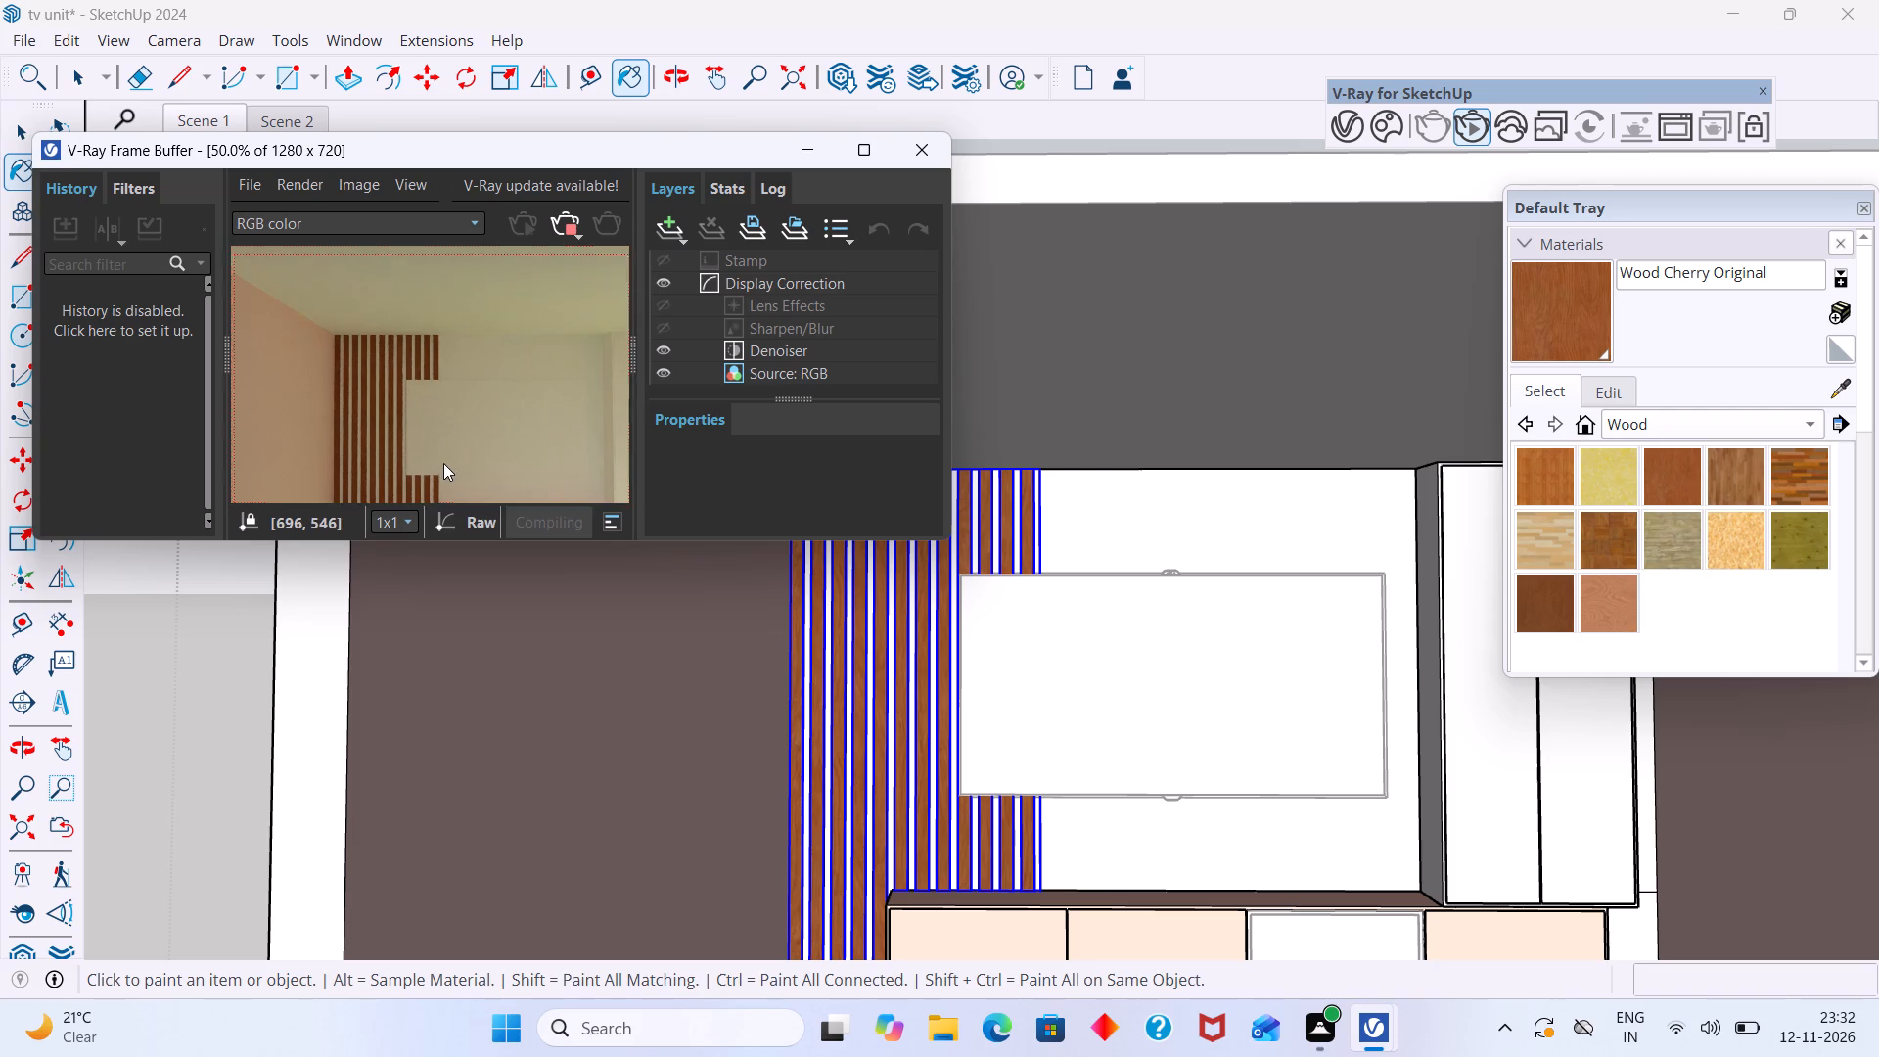
{"action": "middle_click_drag", "start_coordinate": [443, 463], "coordinate": [448, 327]}
{"action": "scroll", "coordinate": [447, 348], "scroll_direction": "down", "scroll_amount": 1}
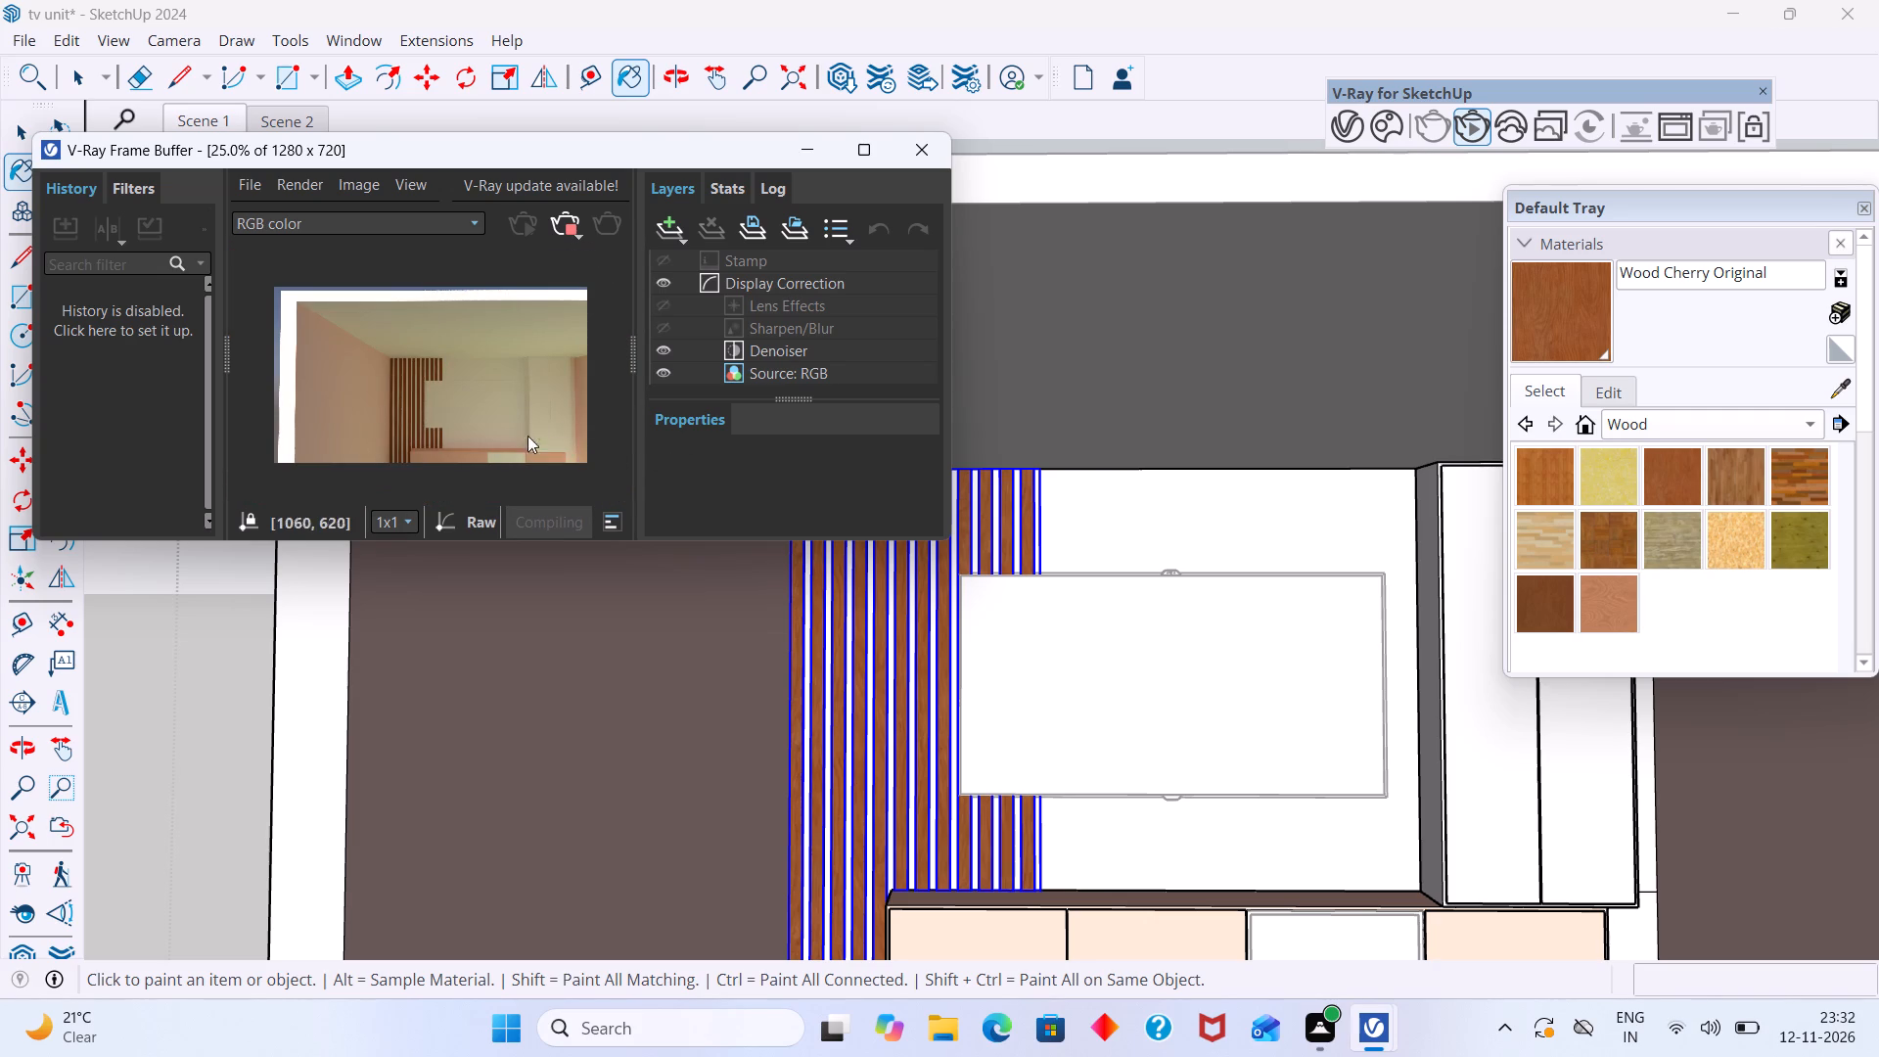
{"action": "scroll", "coordinate": [413, 386], "scroll_direction": "up", "scroll_amount": 4}
{"action": "scroll", "coordinate": [407, 379], "scroll_direction": "down", "scroll_amount": 2}
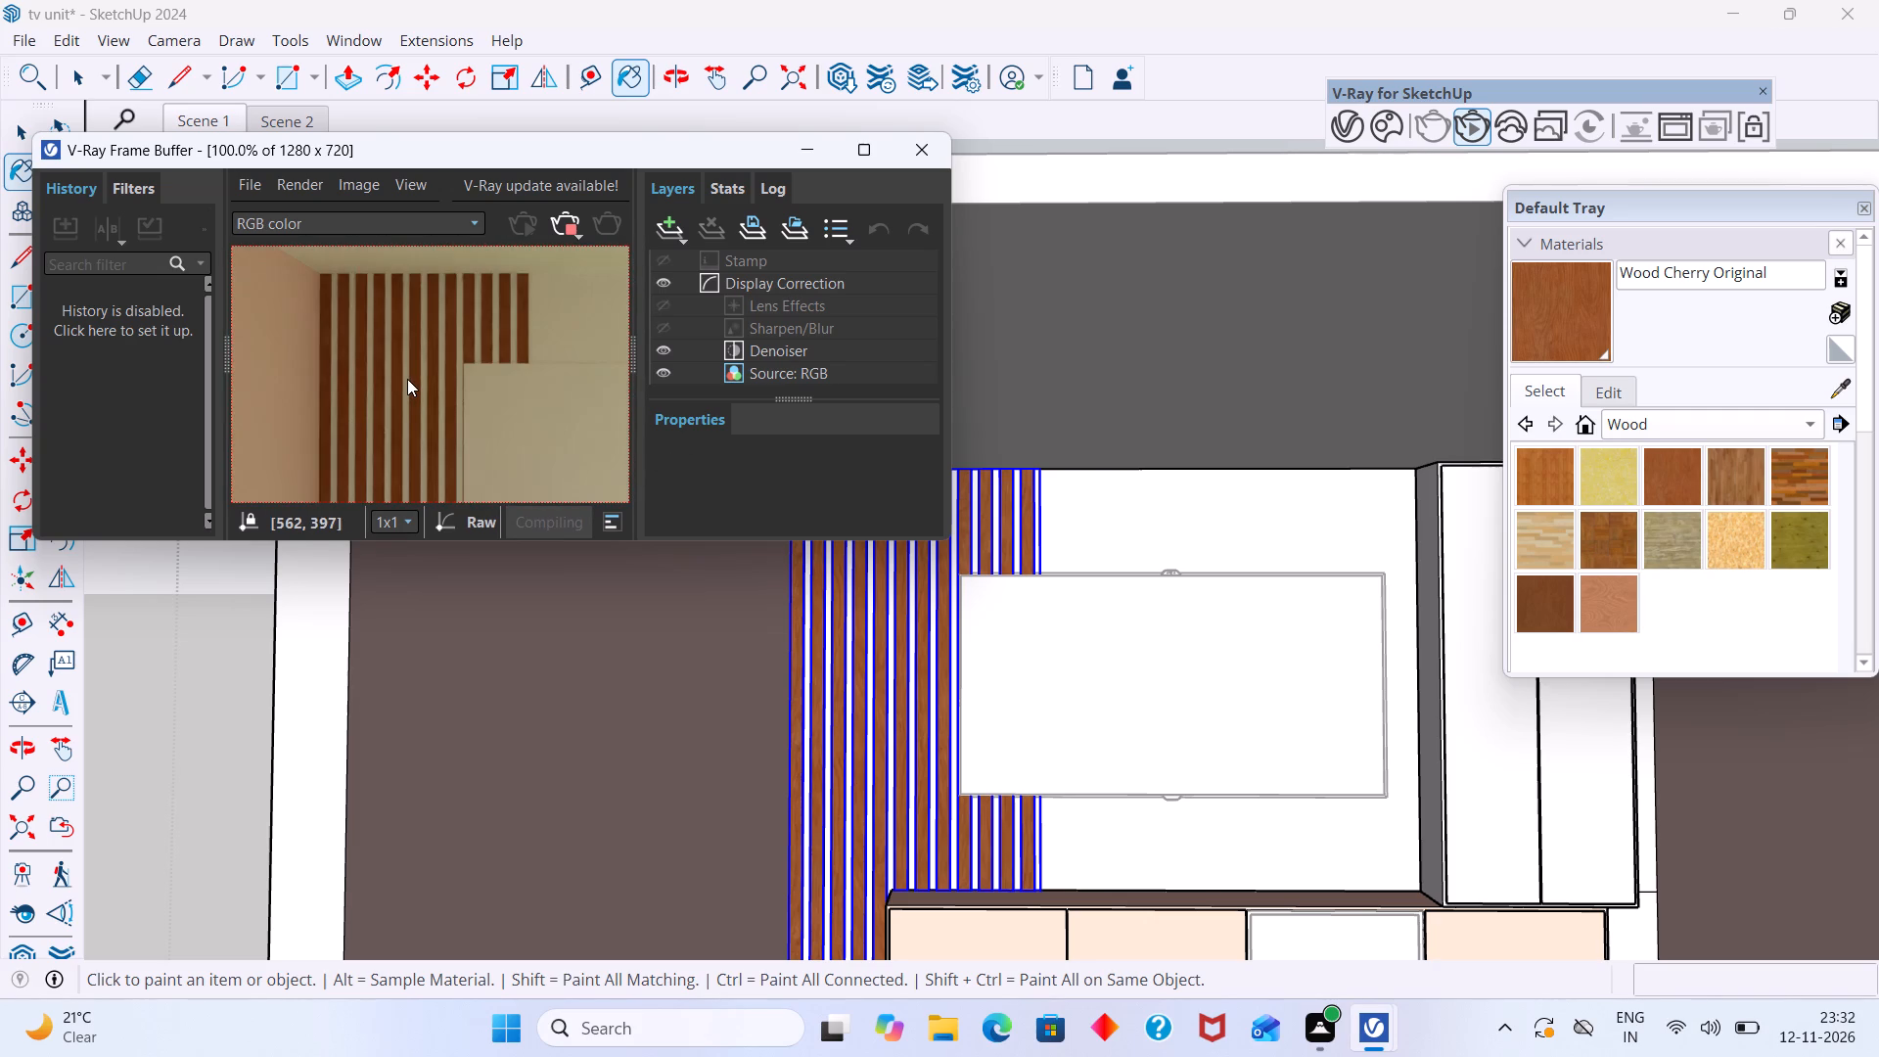
{"action": "scroll", "coordinate": [408, 377], "scroll_direction": "down", "scroll_amount": 2}
{"action": "scroll", "coordinate": [413, 376], "scroll_direction": "up", "scroll_amount": 1}
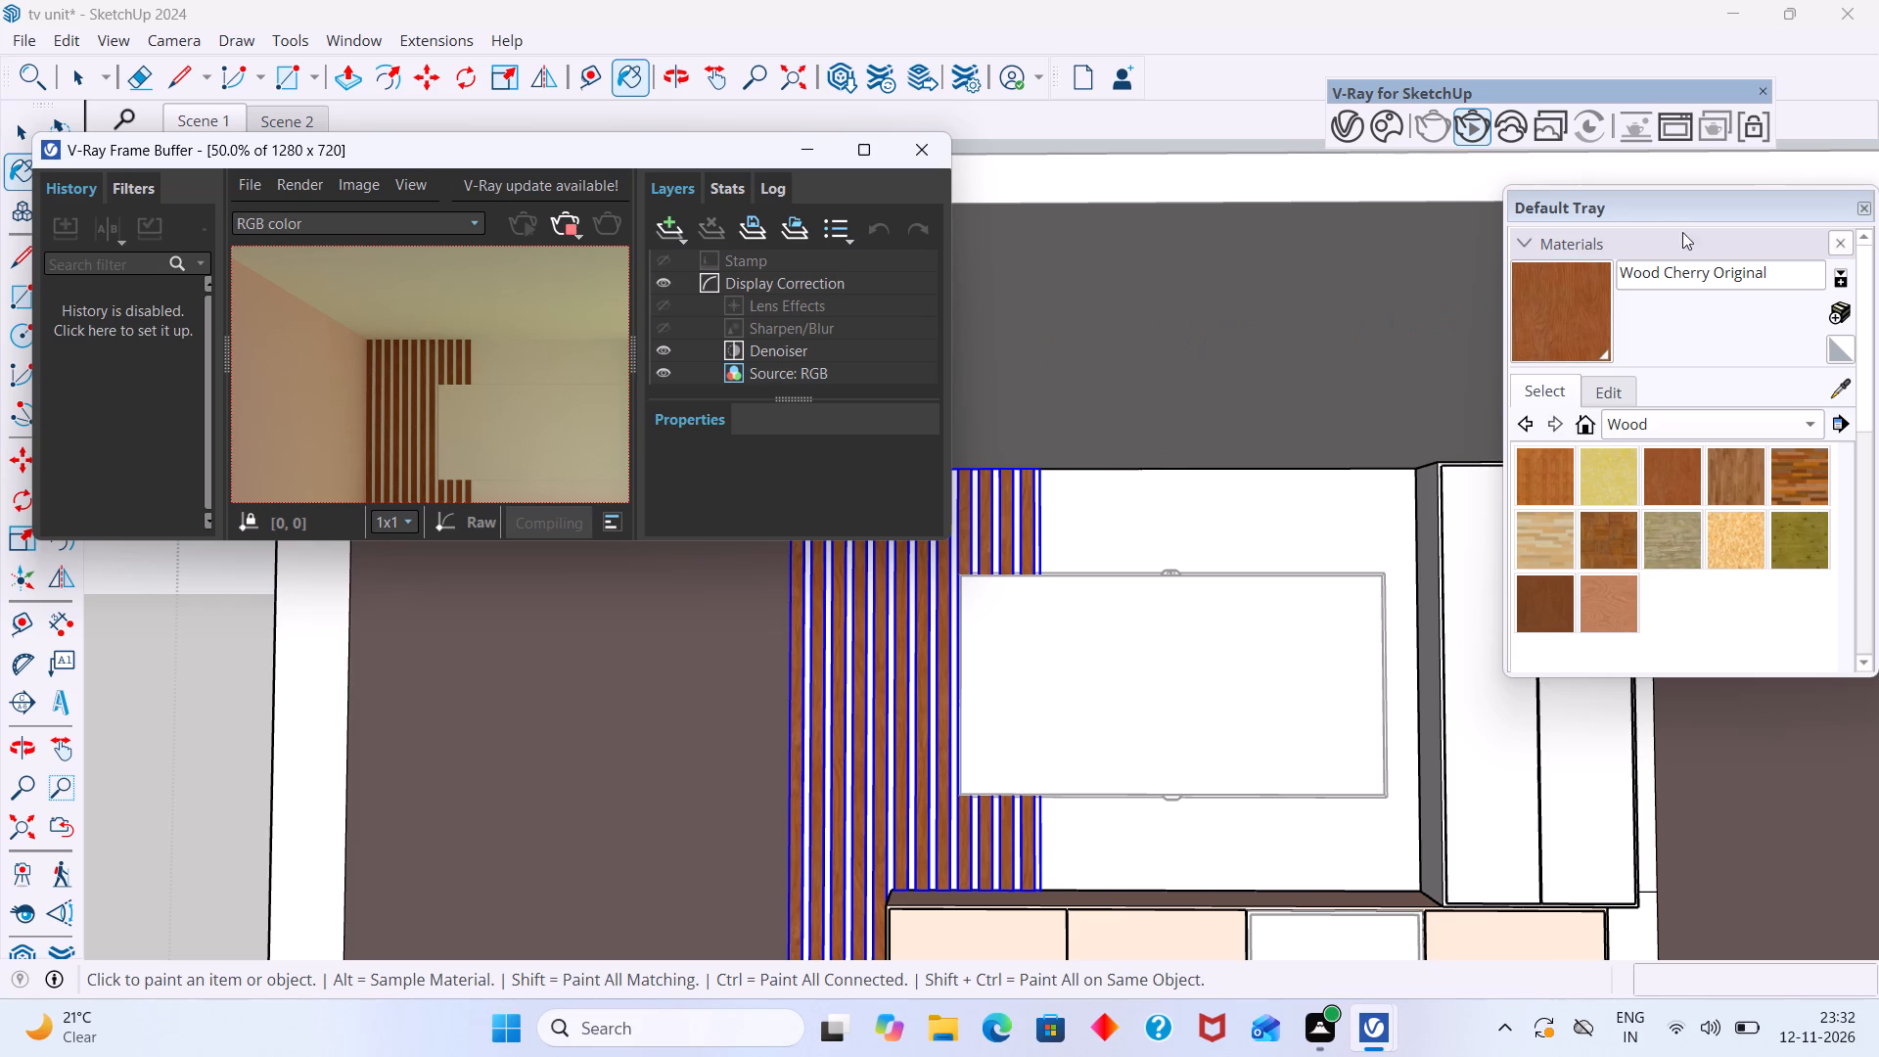
Set the time zone in the shadow settings to UTC+05:30.
{"action": "left_click", "coordinate": [1530, 248]}
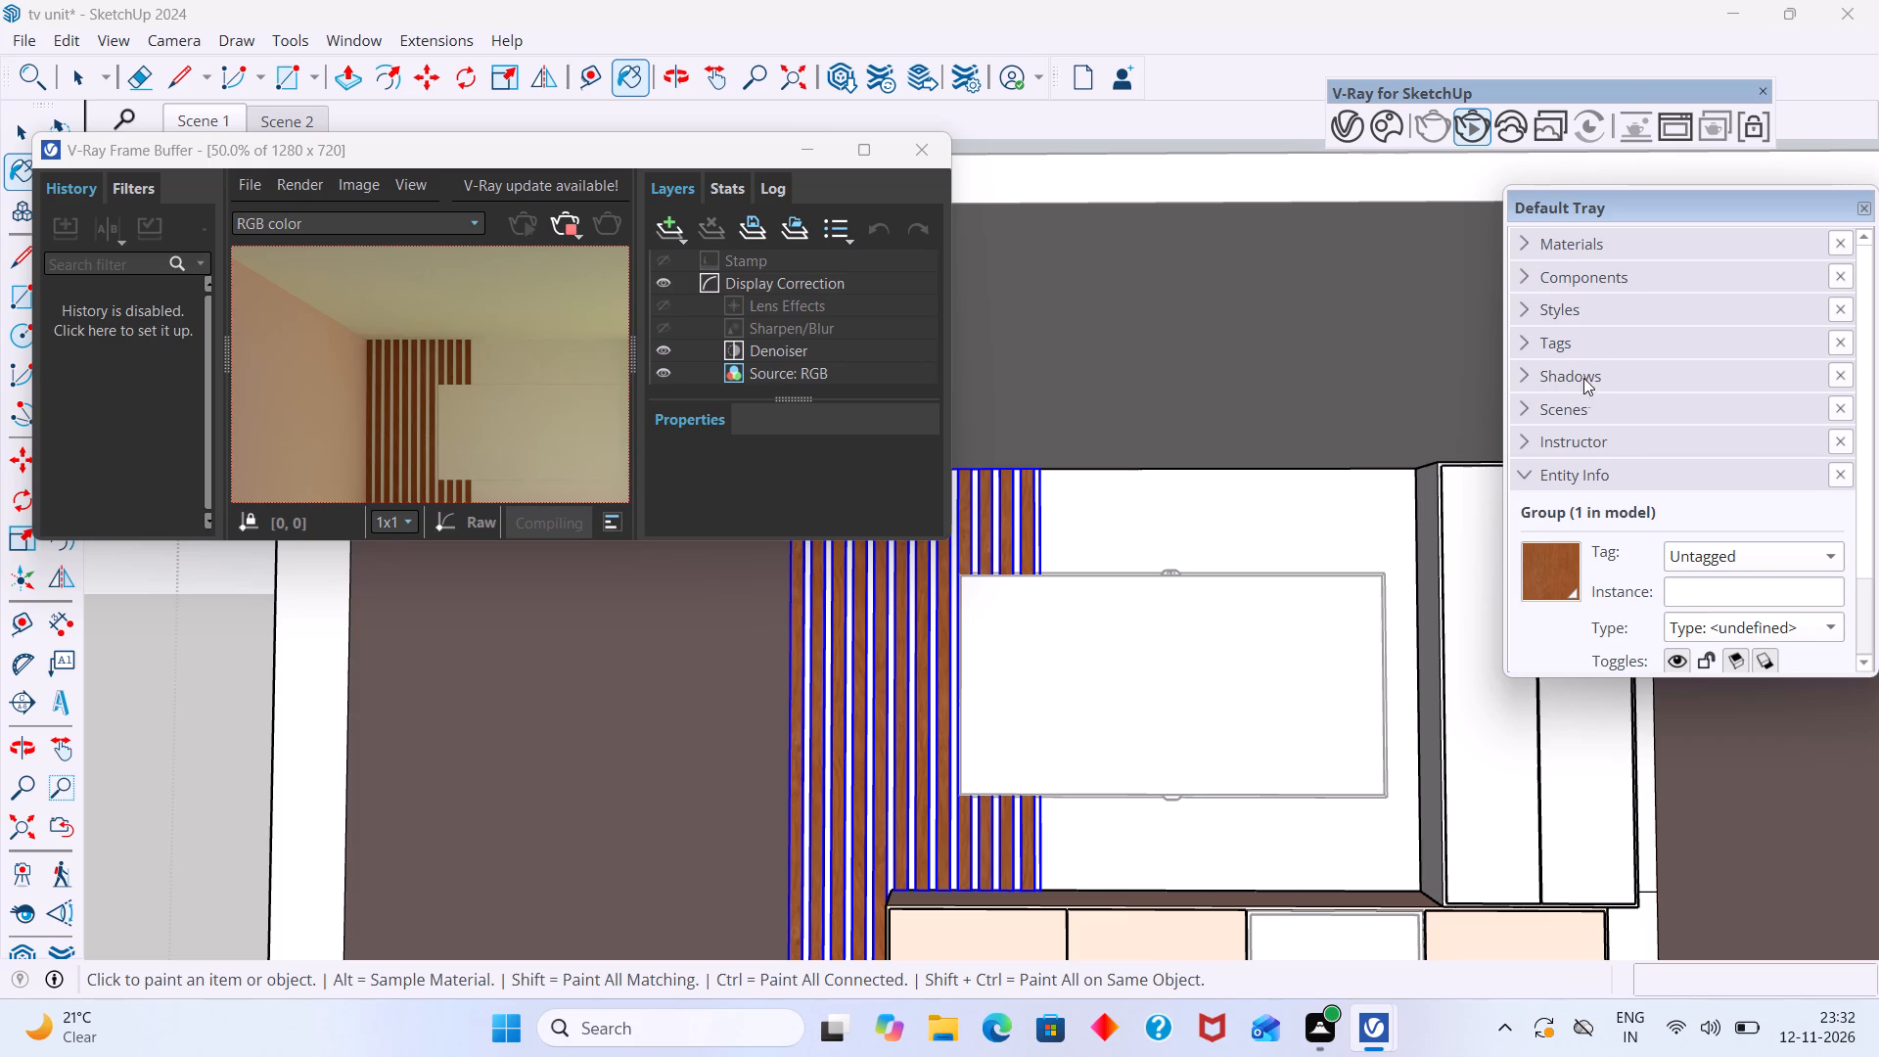
{"action": "left_click", "coordinate": [1588, 472]}
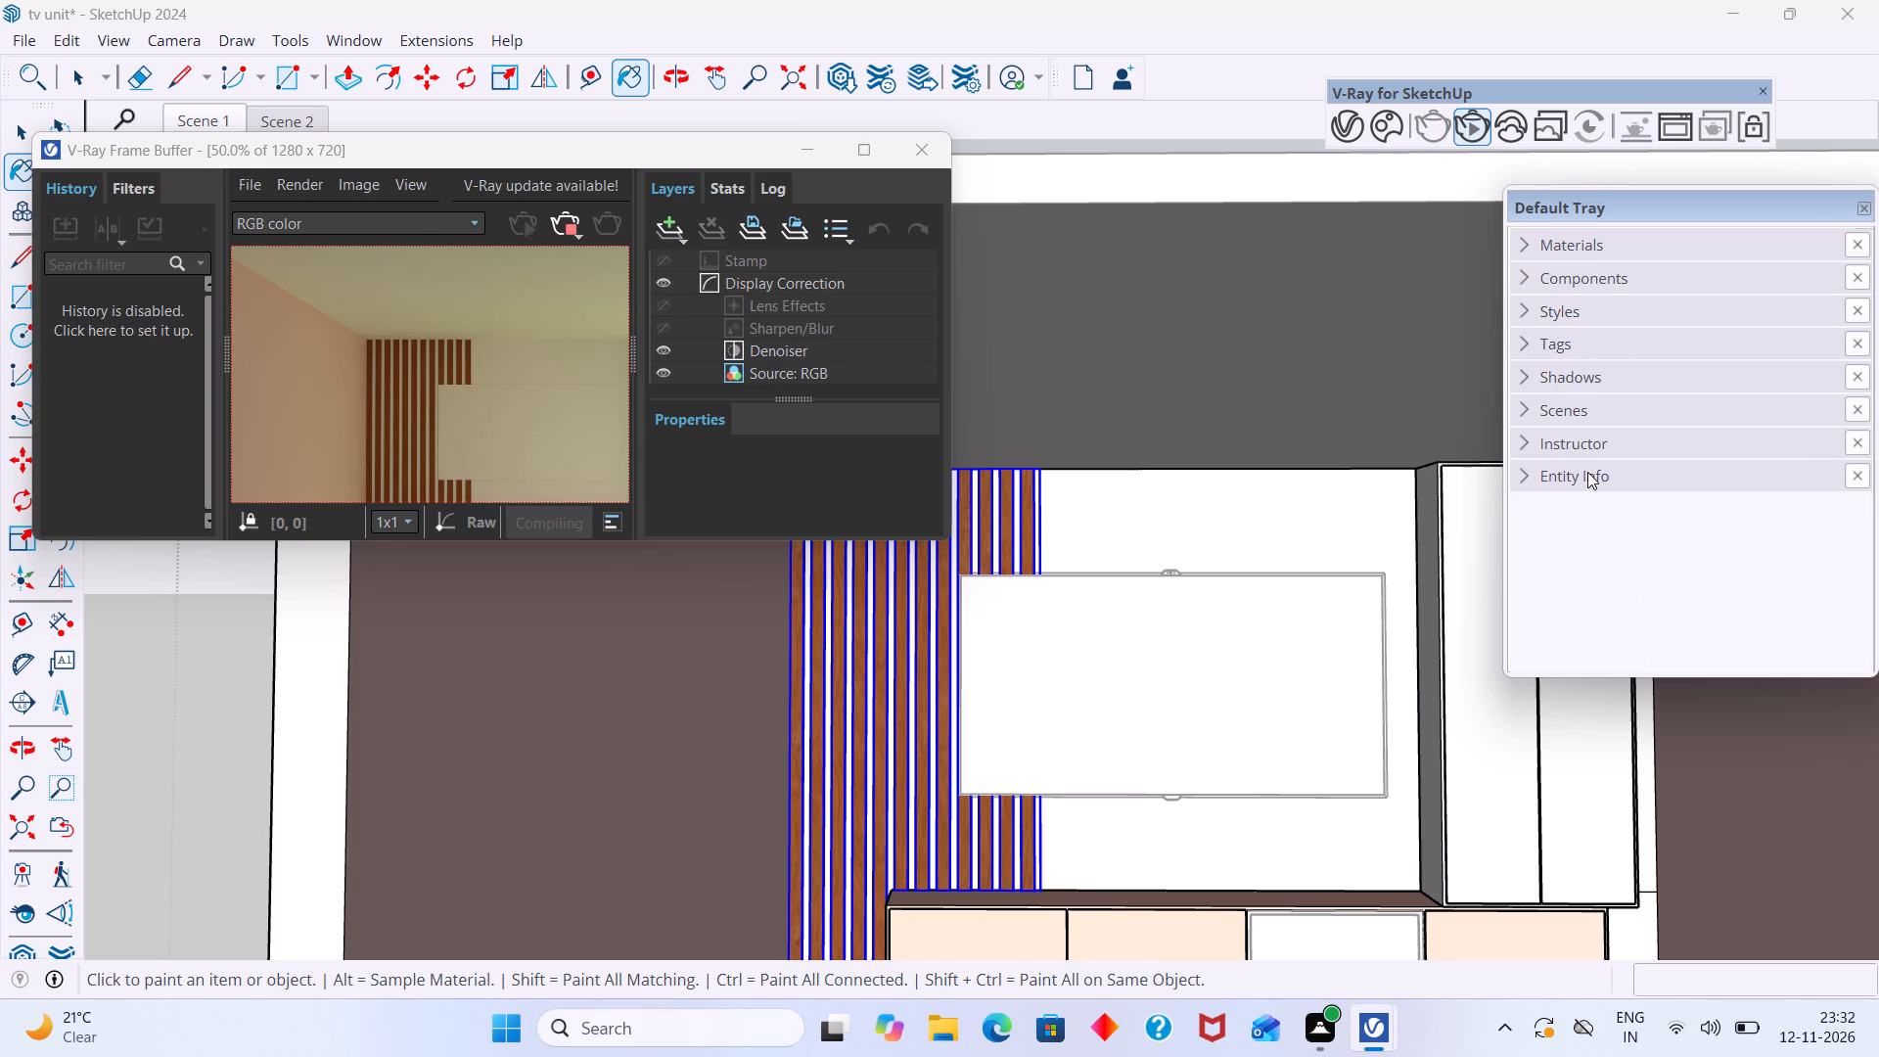
{"action": "left_click", "coordinate": [1547, 481]}
{"action": "left_click", "coordinate": [1528, 481]}
{"action": "left_click", "coordinate": [1527, 481]}
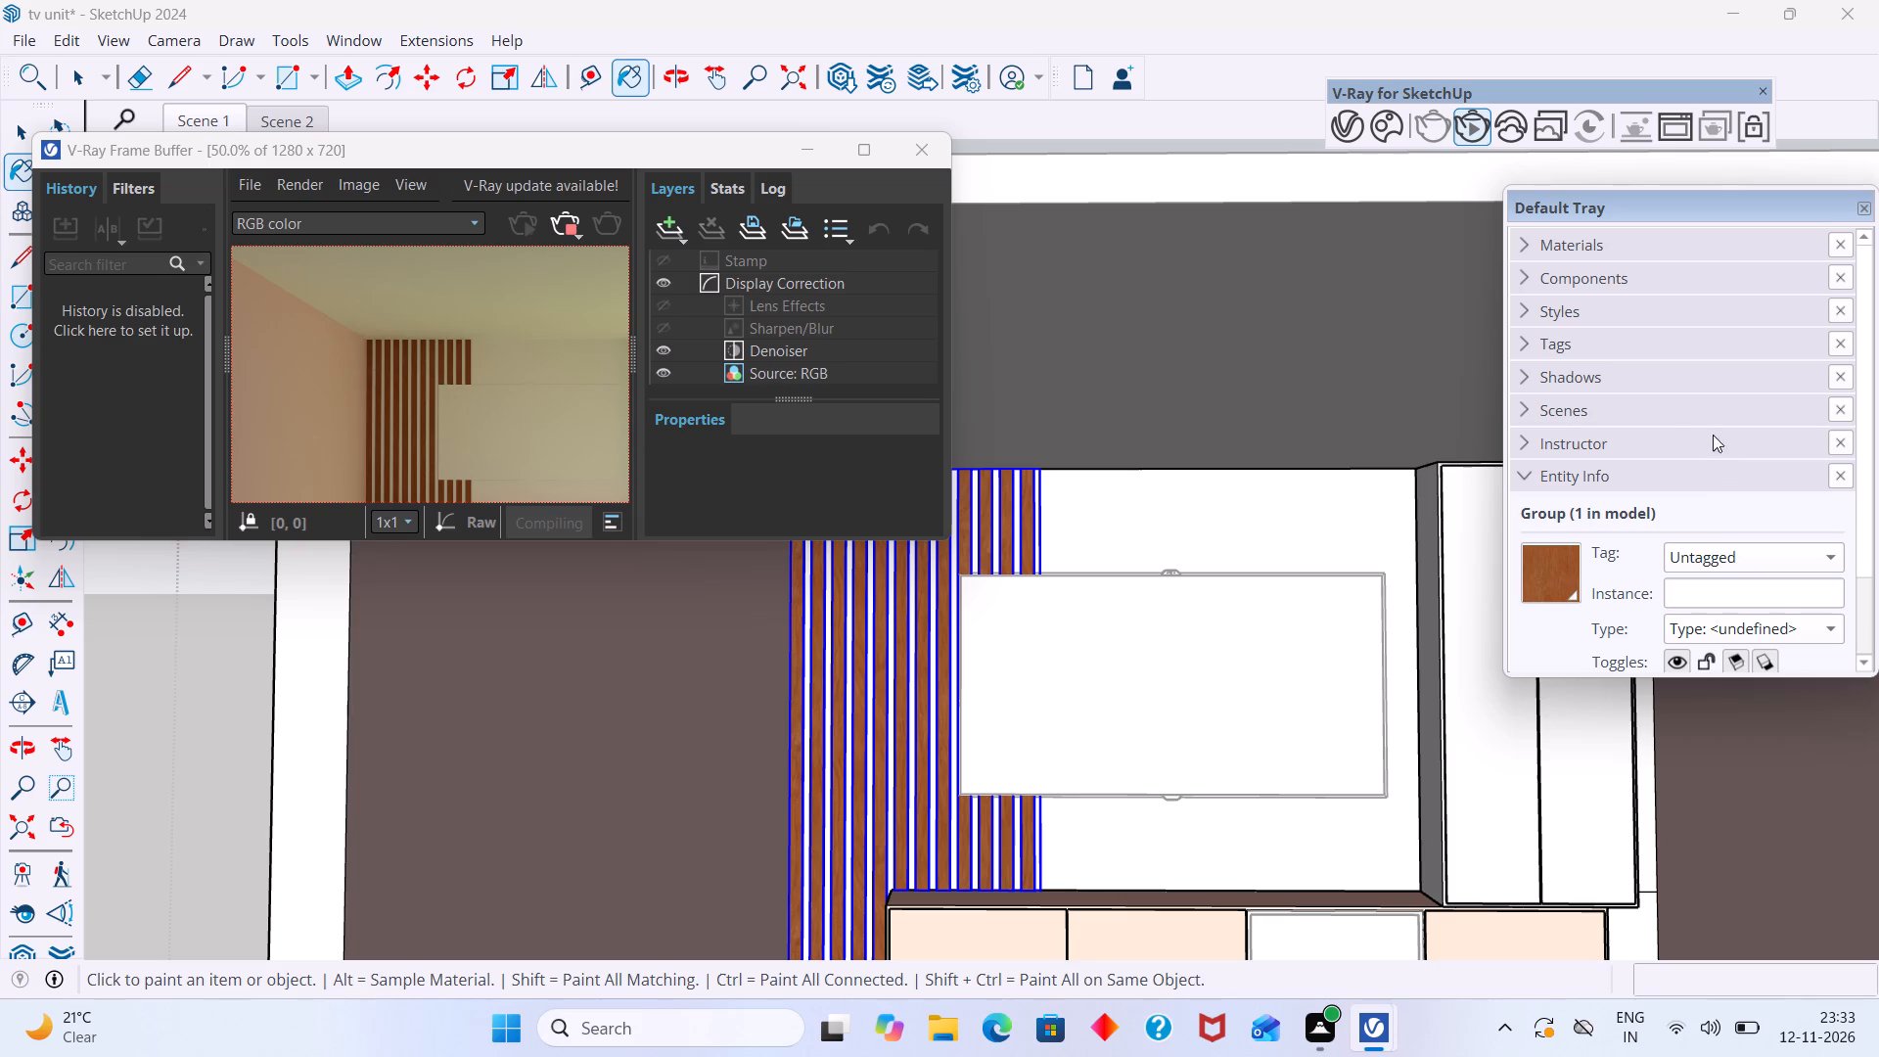
{"action": "left_click", "coordinate": [1519, 365]}
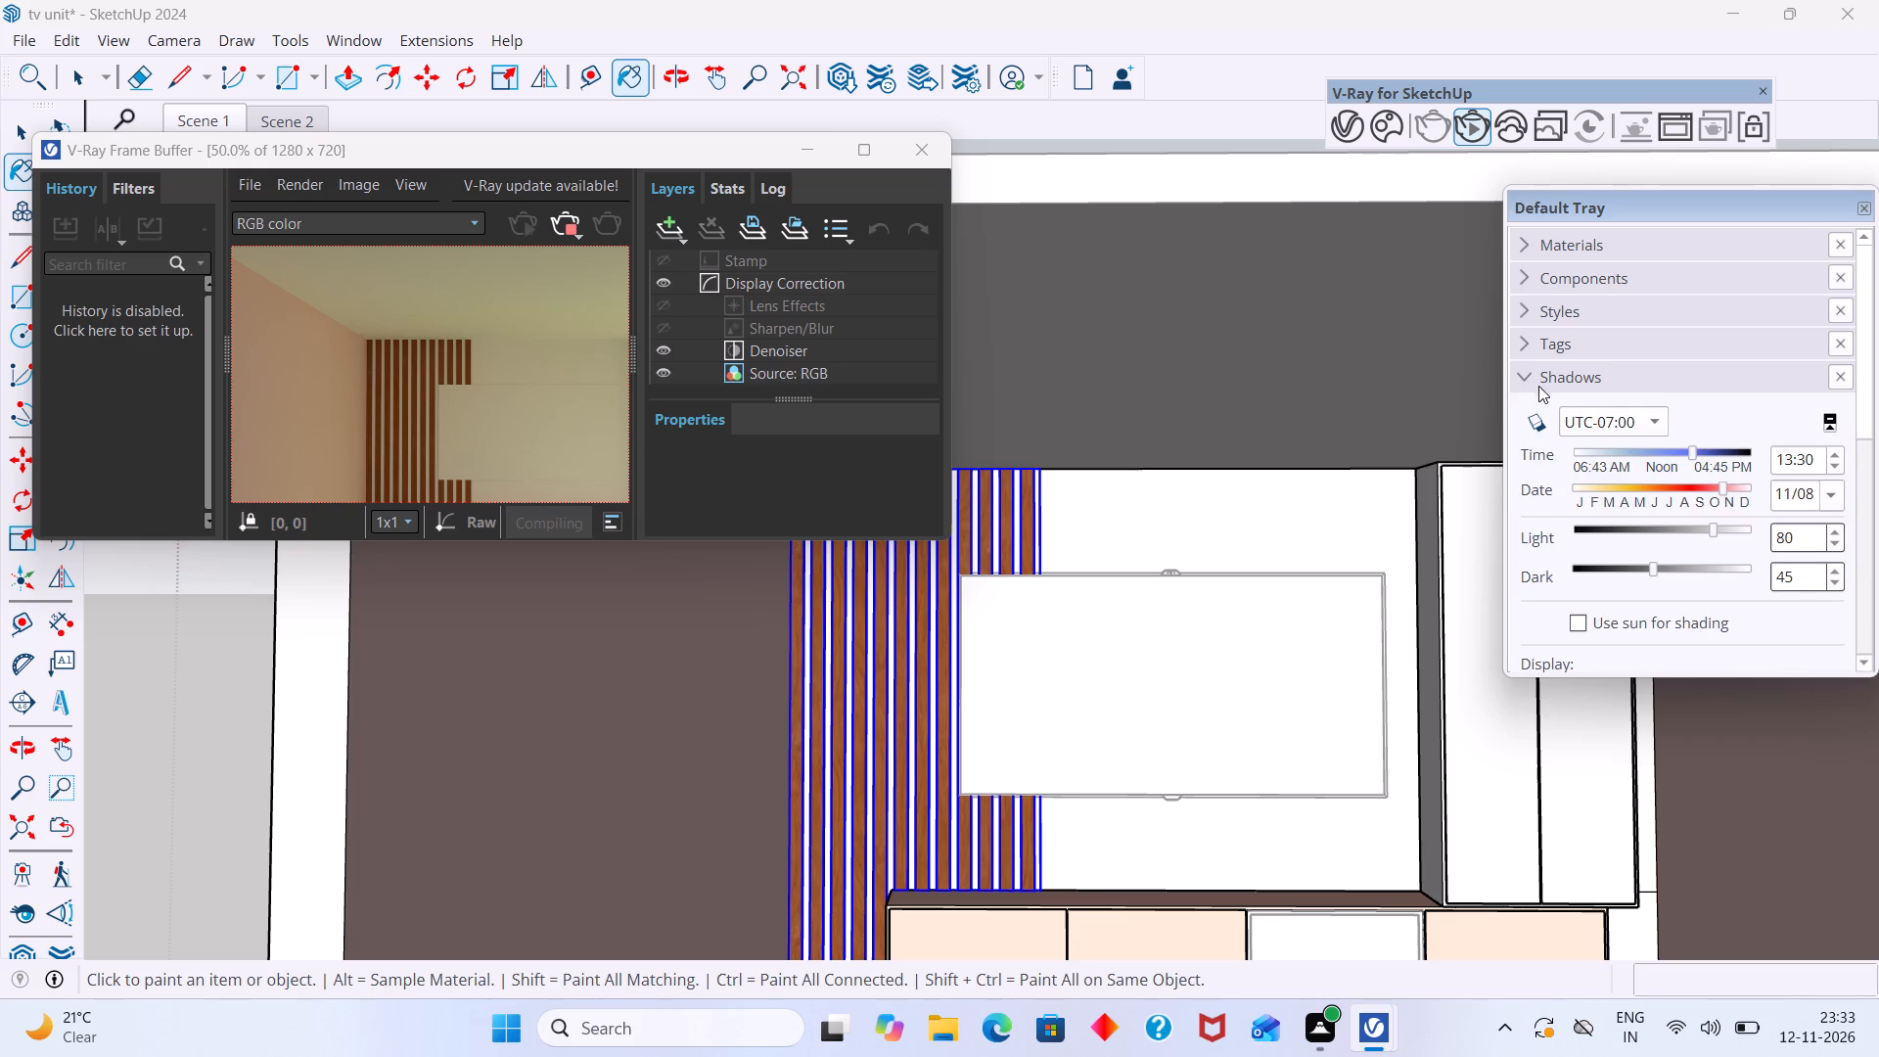
{"action": "left_click", "coordinate": [1650, 417]}
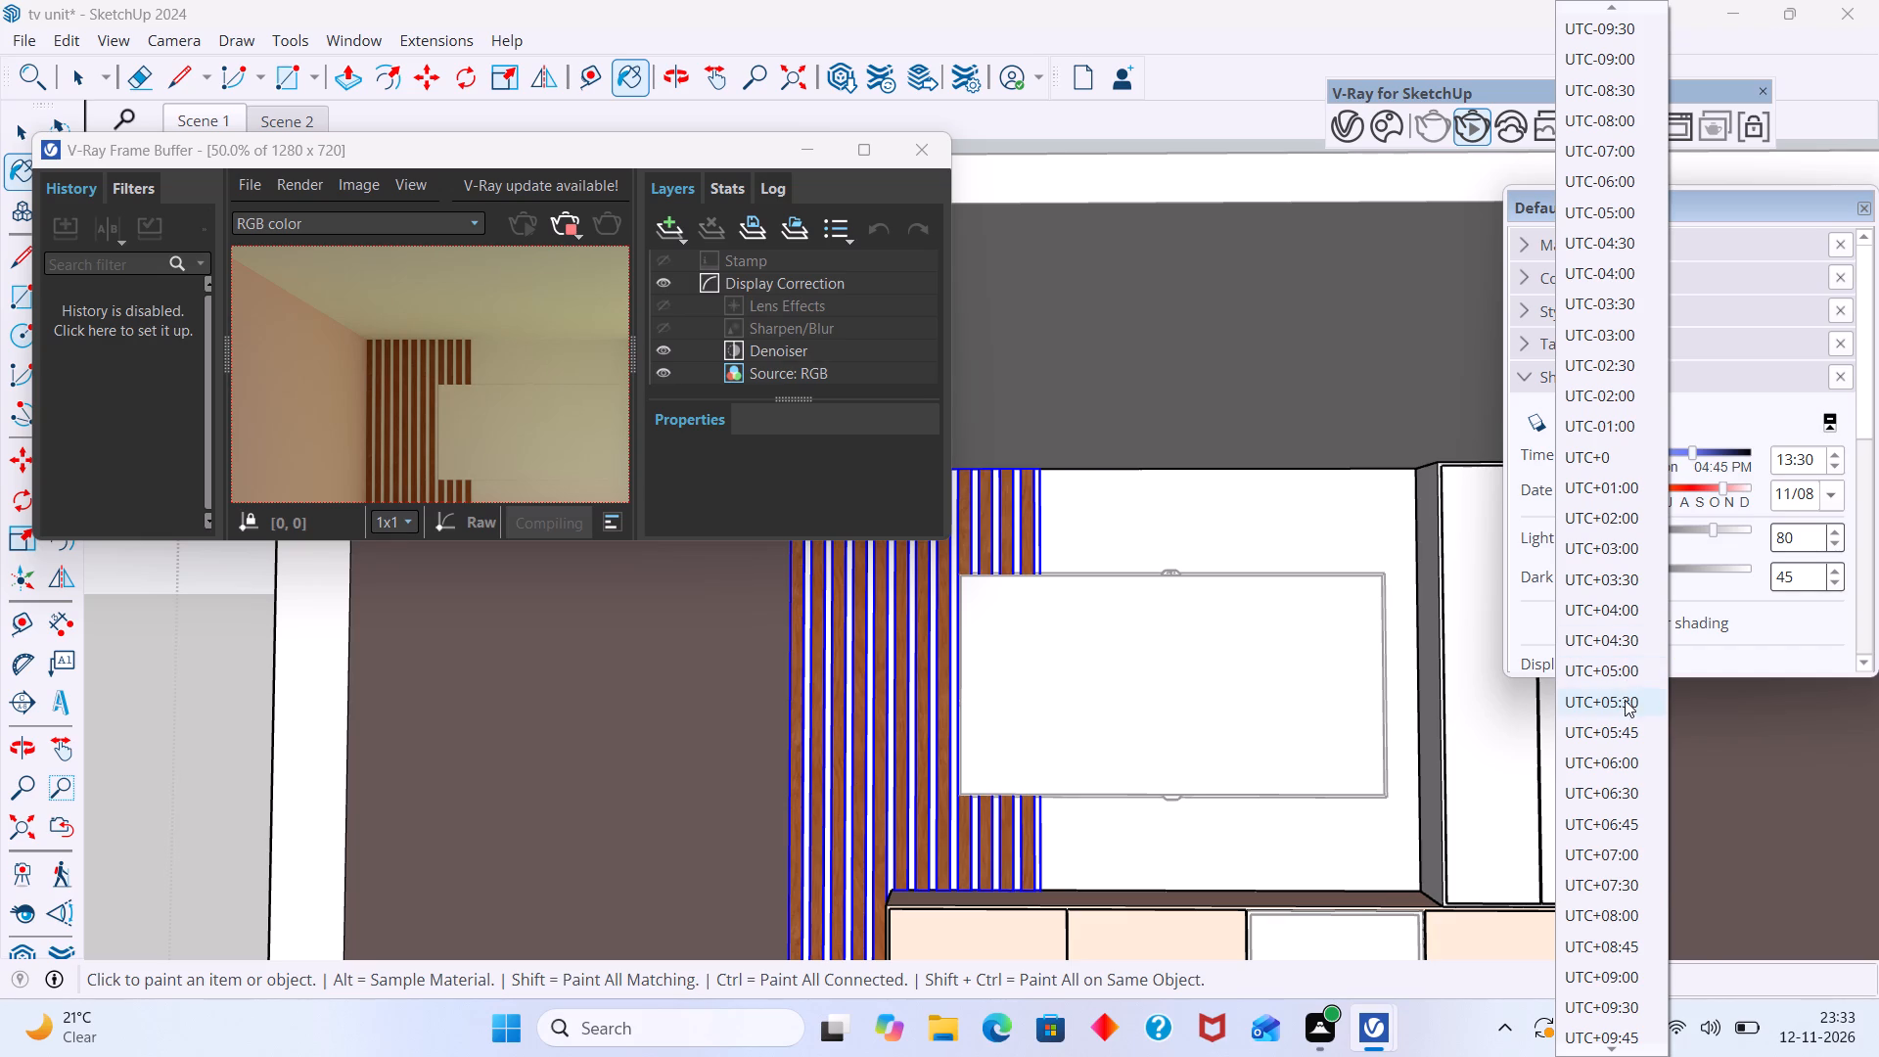
{"action": "left_click", "coordinate": [1625, 700]}
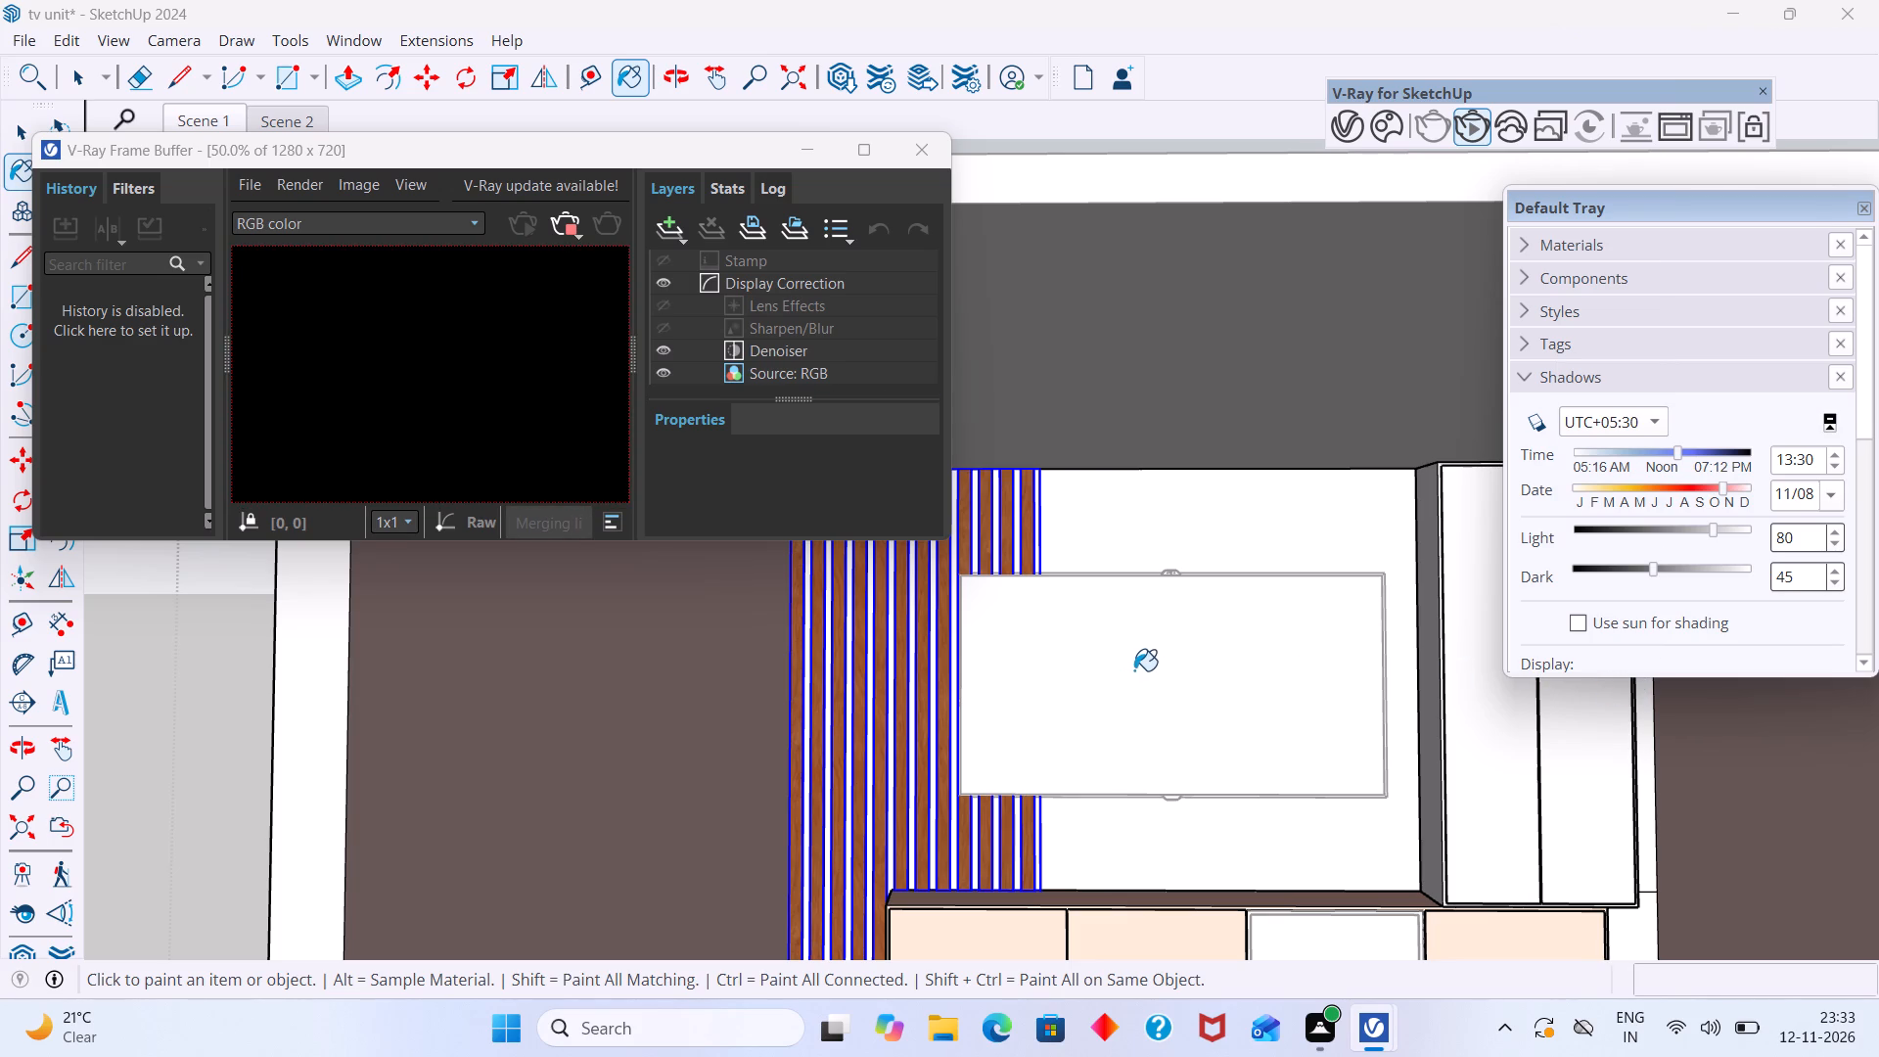
{"action": "key", "text": "space"}
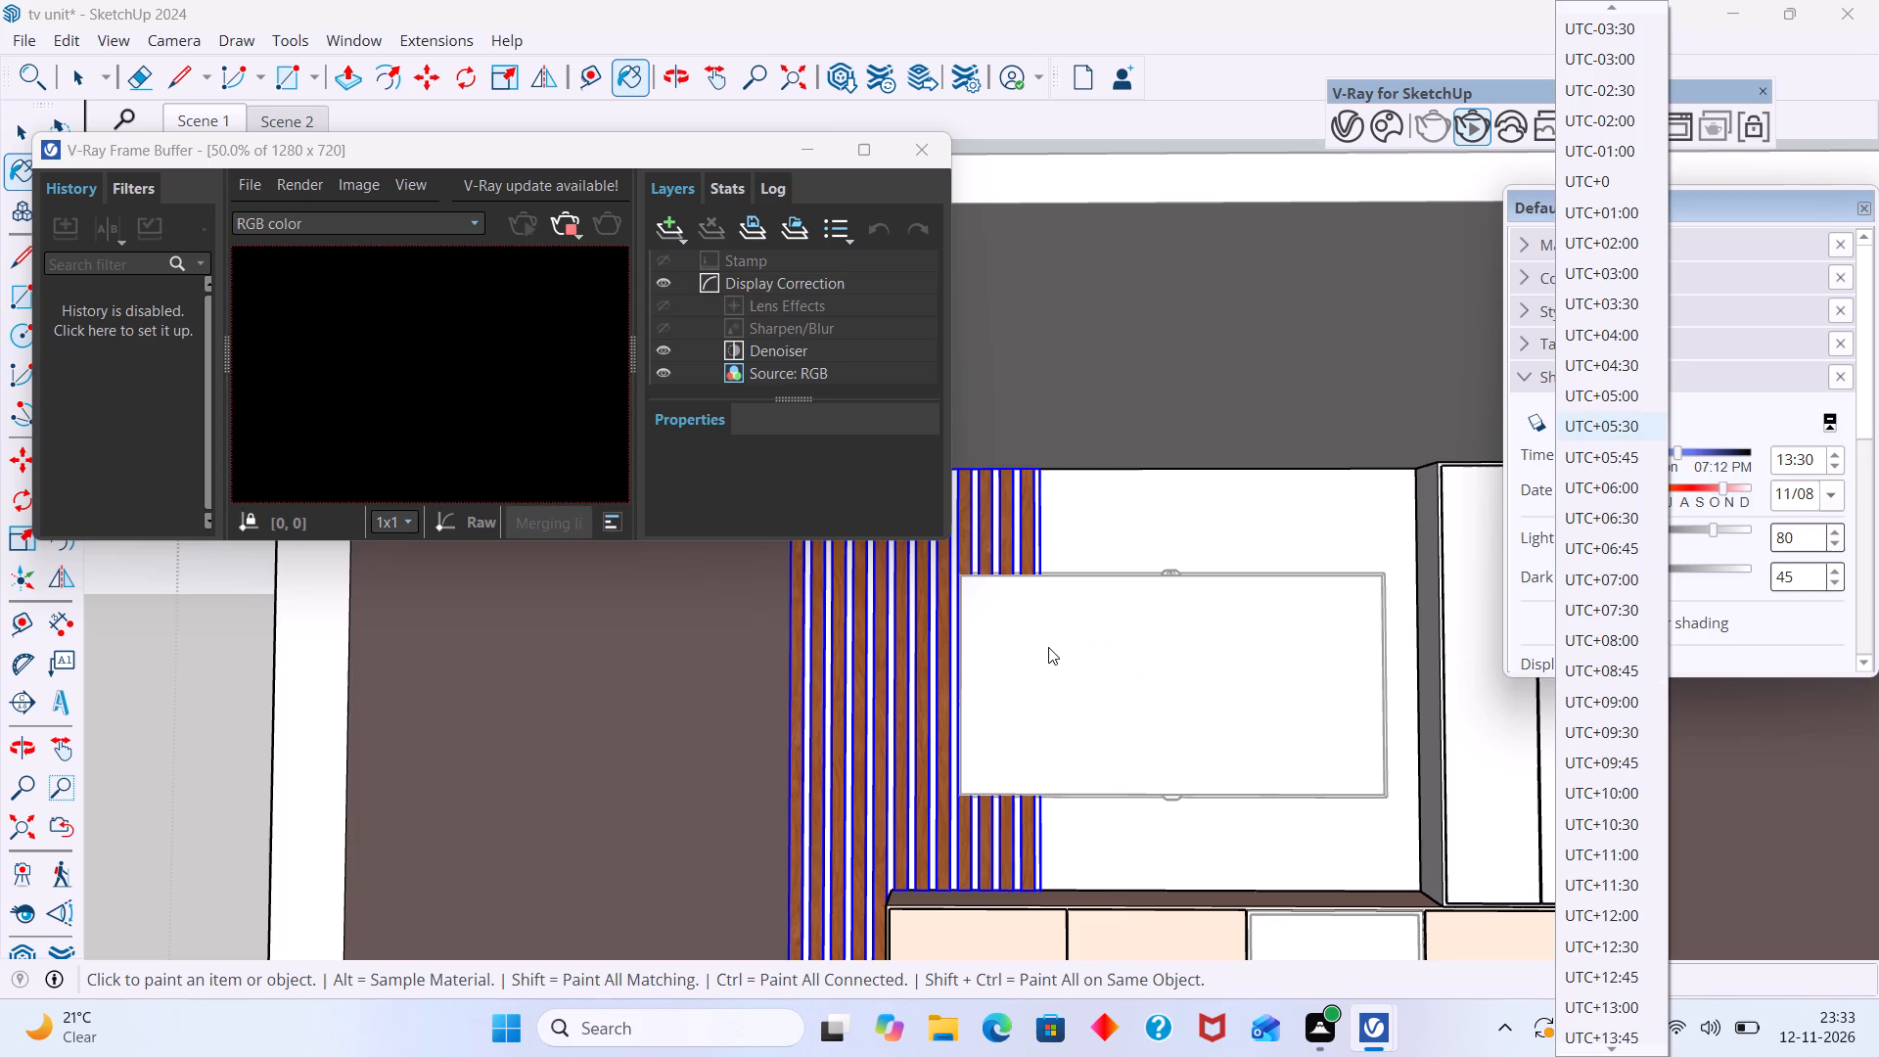
{"action": "scroll", "coordinate": [809, 659], "scroll_direction": "down", "scroll_amount": 8}
{"action": "scroll", "coordinate": [792, 664], "scroll_direction": "down", "scroll_amount": 17}
{"action": "left_click", "coordinate": [1462, 372]}
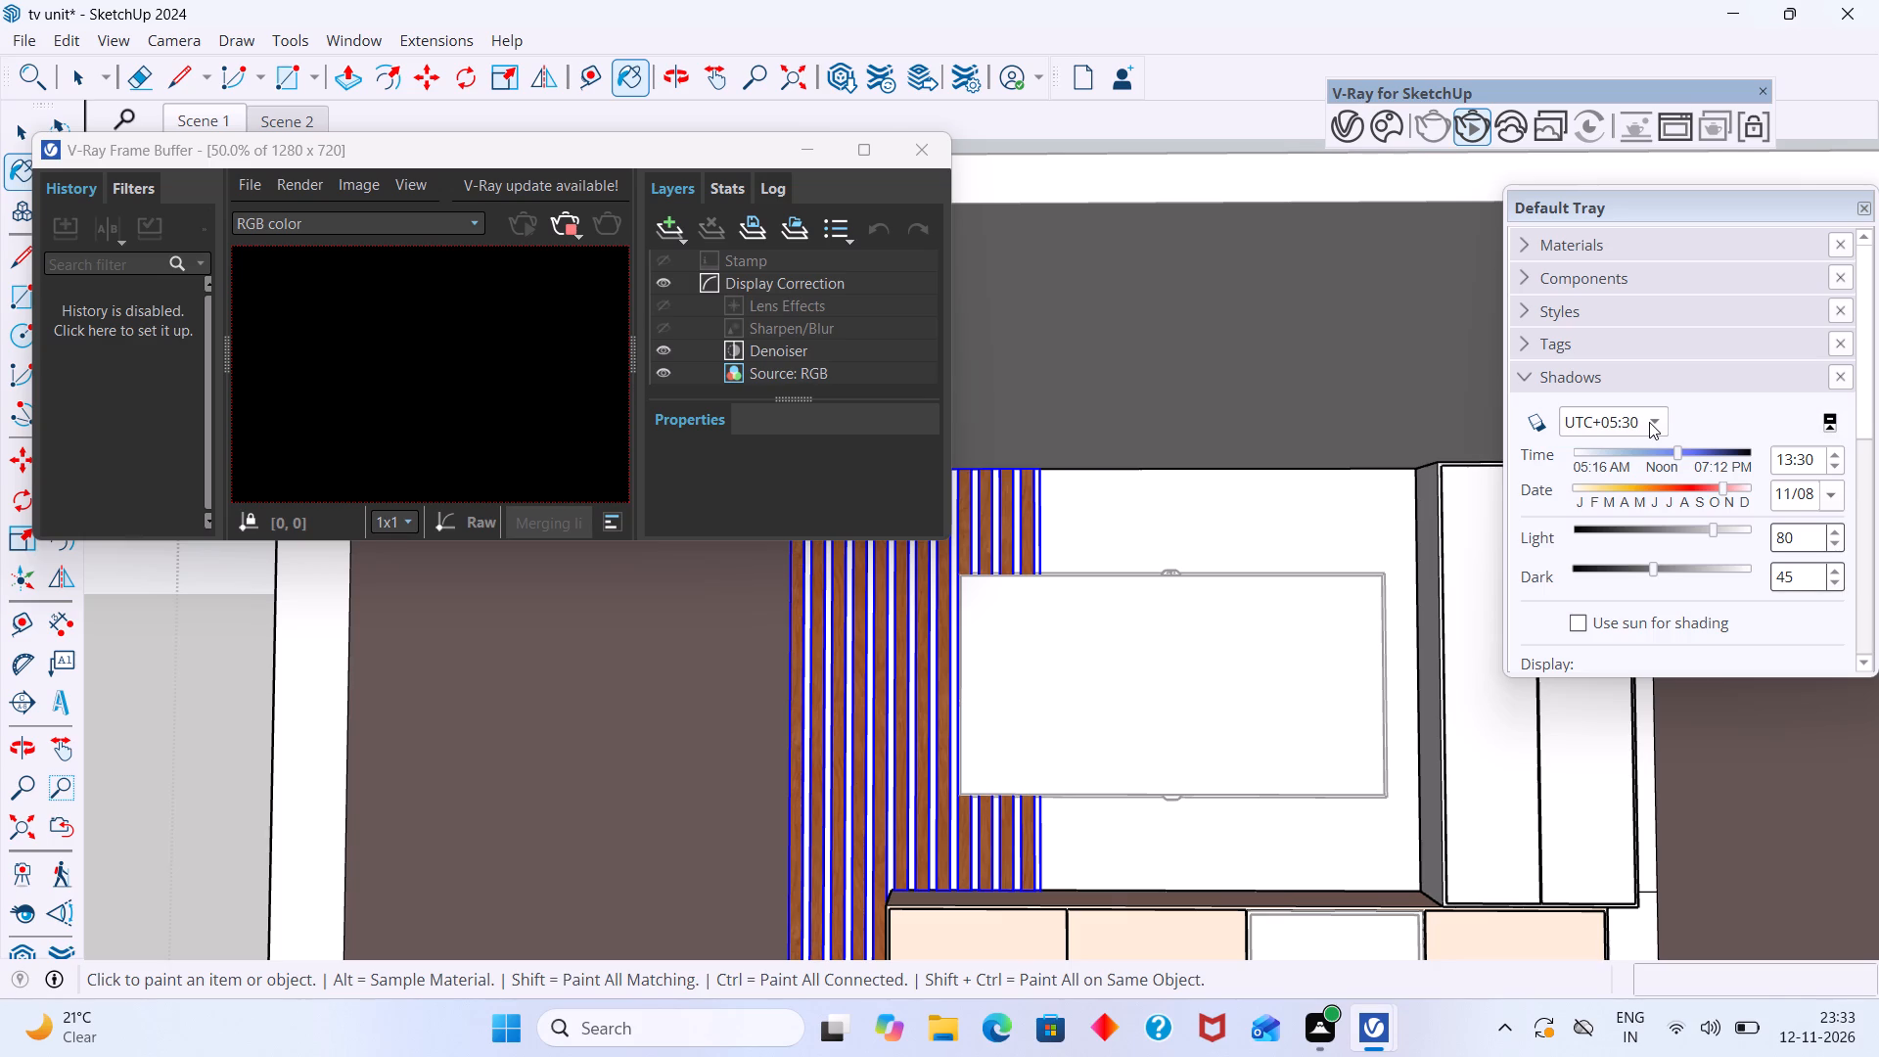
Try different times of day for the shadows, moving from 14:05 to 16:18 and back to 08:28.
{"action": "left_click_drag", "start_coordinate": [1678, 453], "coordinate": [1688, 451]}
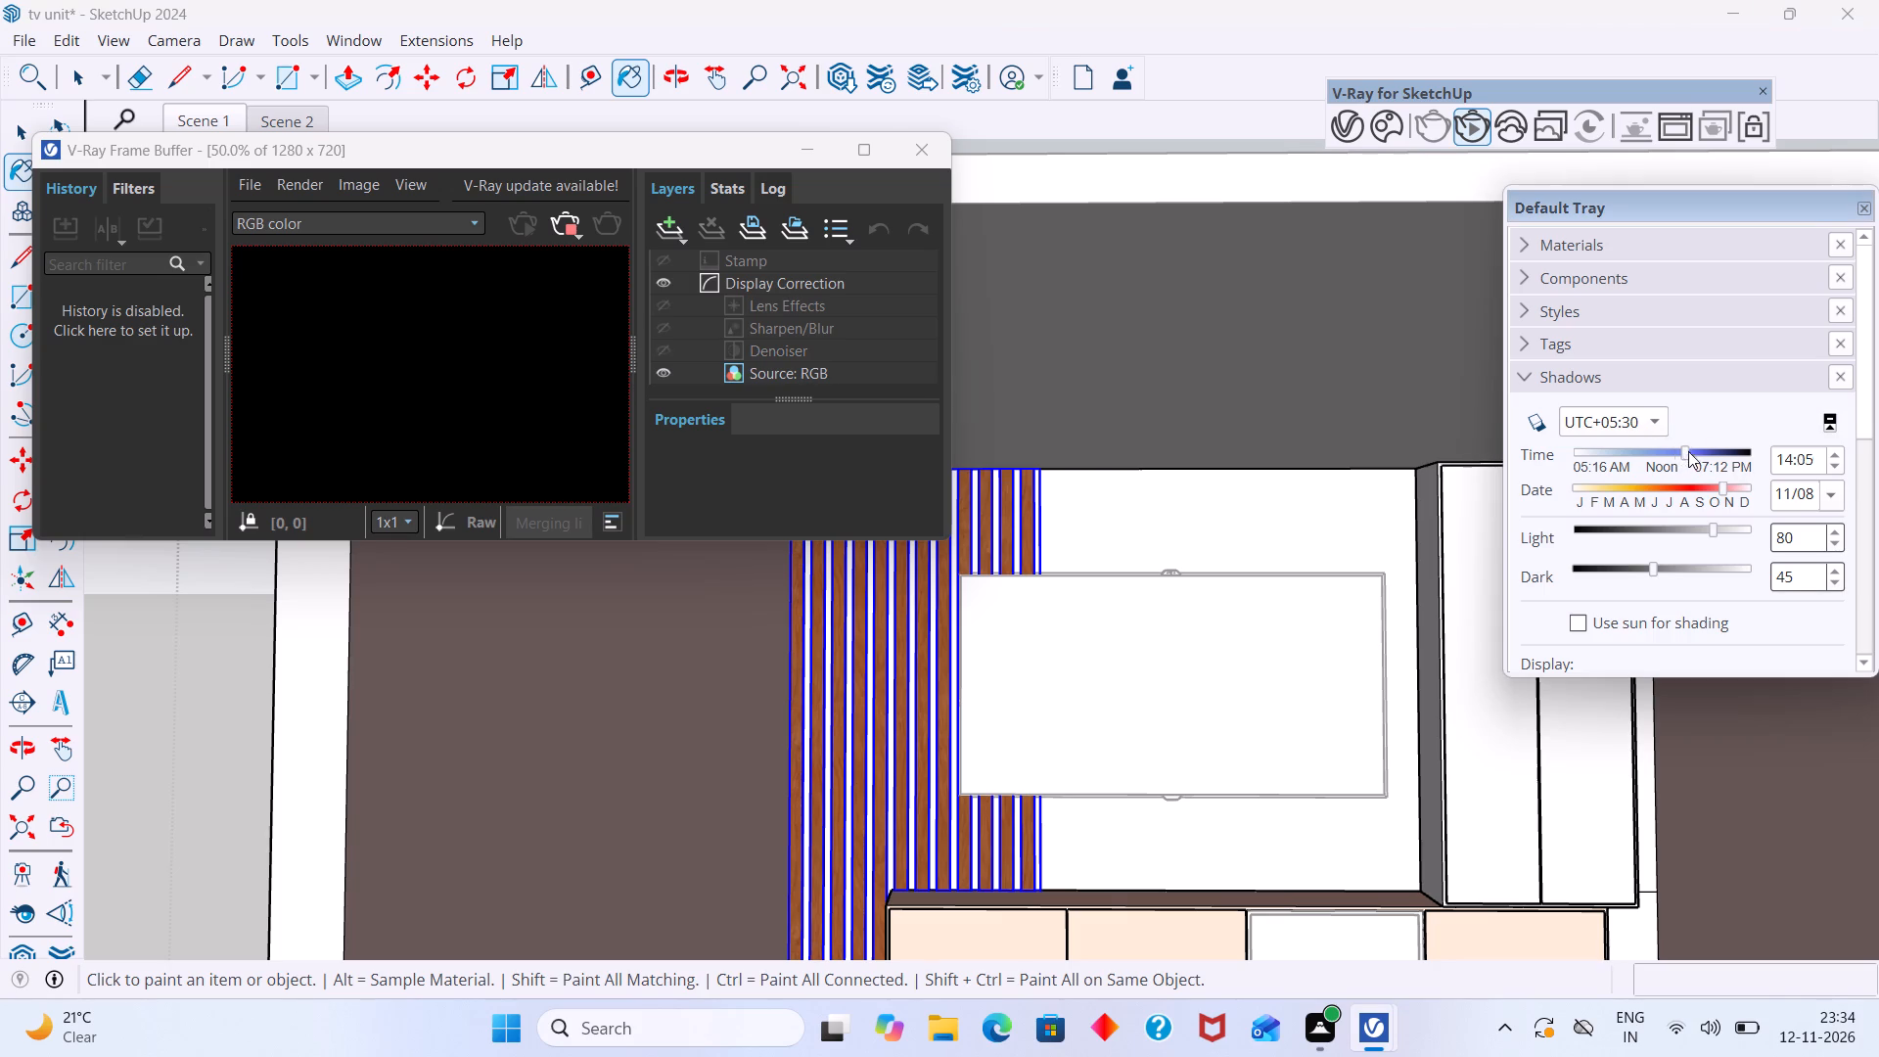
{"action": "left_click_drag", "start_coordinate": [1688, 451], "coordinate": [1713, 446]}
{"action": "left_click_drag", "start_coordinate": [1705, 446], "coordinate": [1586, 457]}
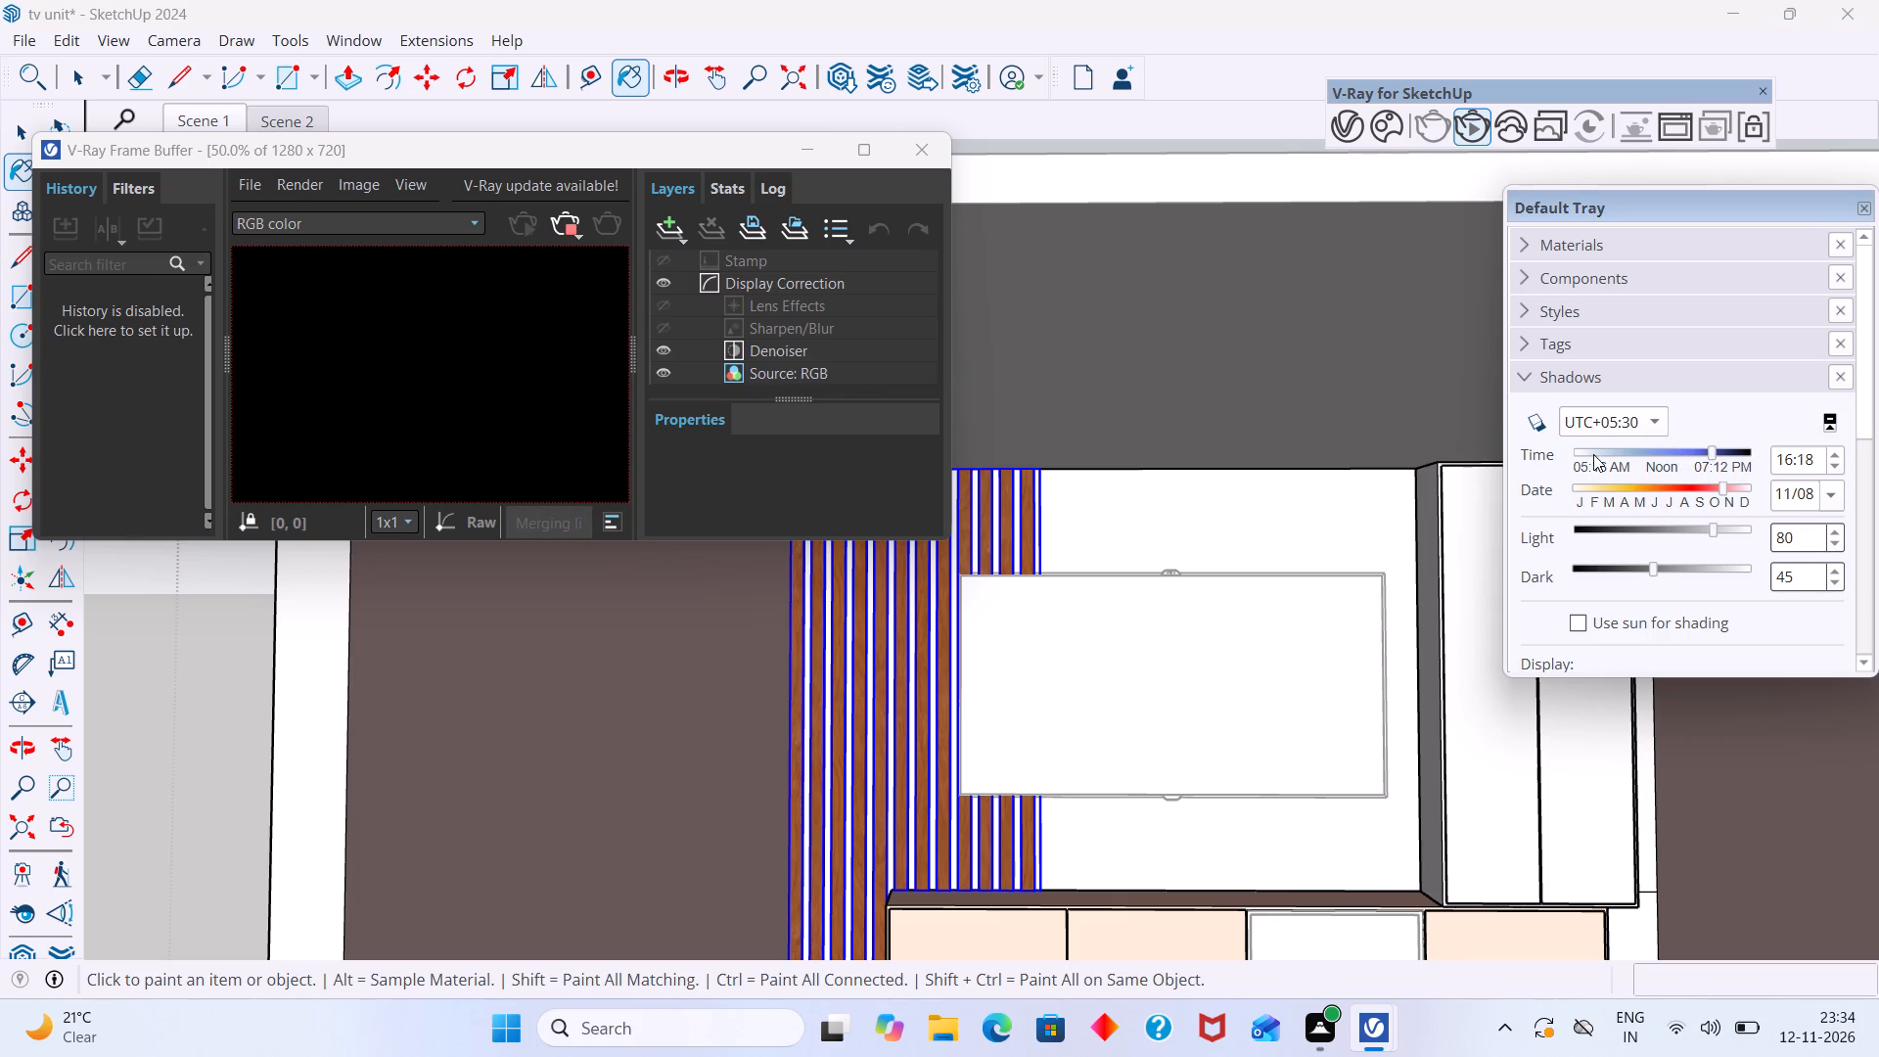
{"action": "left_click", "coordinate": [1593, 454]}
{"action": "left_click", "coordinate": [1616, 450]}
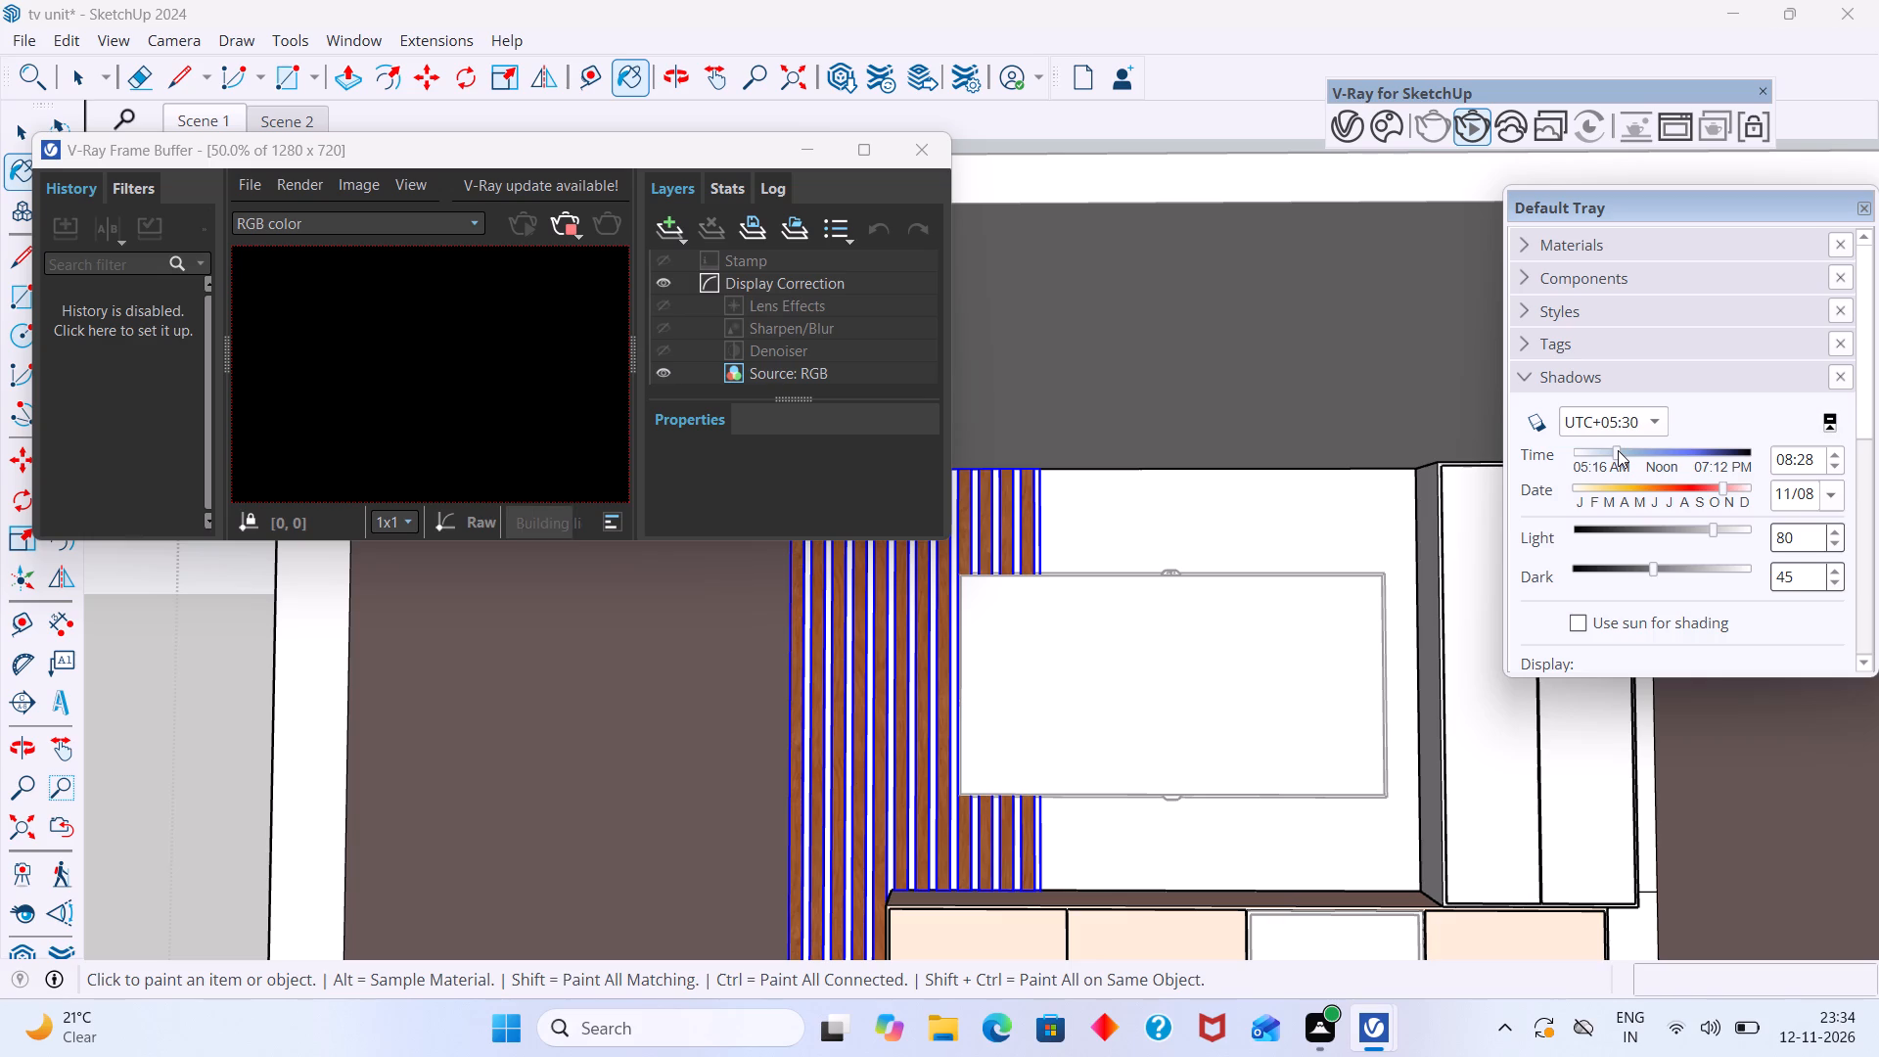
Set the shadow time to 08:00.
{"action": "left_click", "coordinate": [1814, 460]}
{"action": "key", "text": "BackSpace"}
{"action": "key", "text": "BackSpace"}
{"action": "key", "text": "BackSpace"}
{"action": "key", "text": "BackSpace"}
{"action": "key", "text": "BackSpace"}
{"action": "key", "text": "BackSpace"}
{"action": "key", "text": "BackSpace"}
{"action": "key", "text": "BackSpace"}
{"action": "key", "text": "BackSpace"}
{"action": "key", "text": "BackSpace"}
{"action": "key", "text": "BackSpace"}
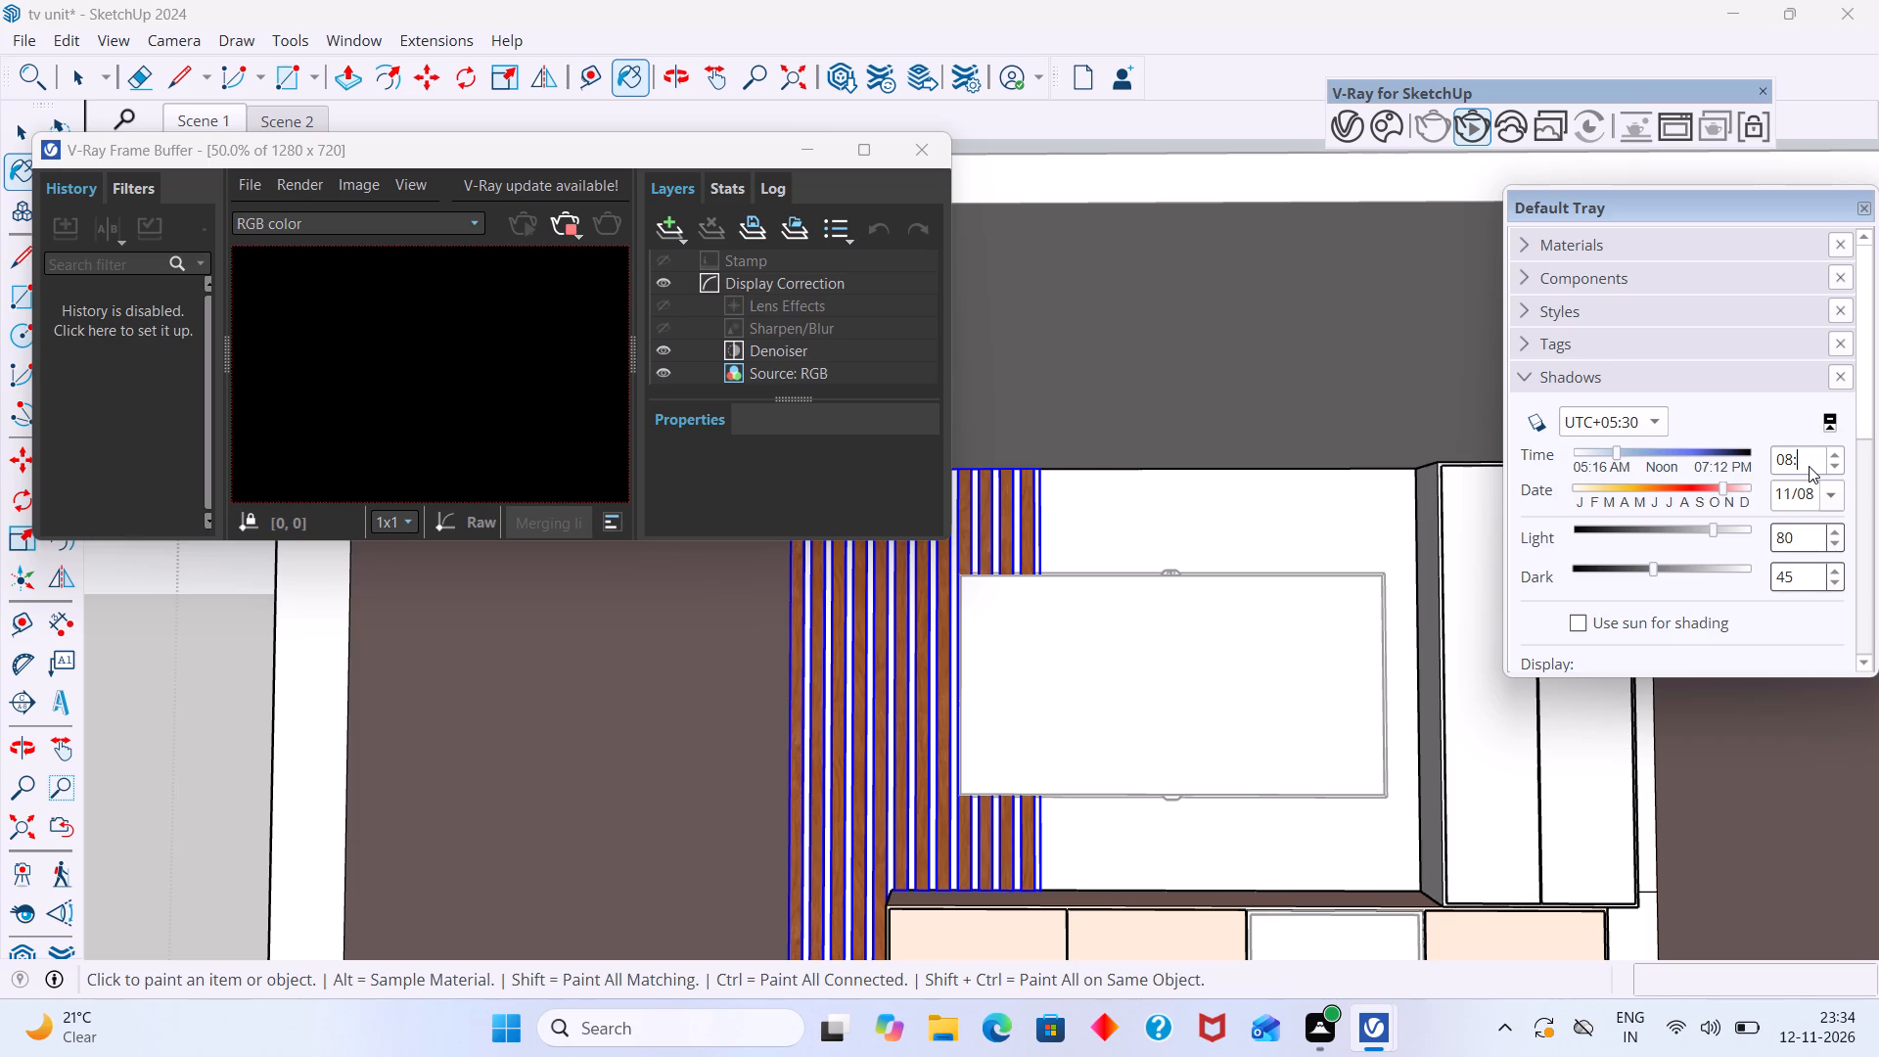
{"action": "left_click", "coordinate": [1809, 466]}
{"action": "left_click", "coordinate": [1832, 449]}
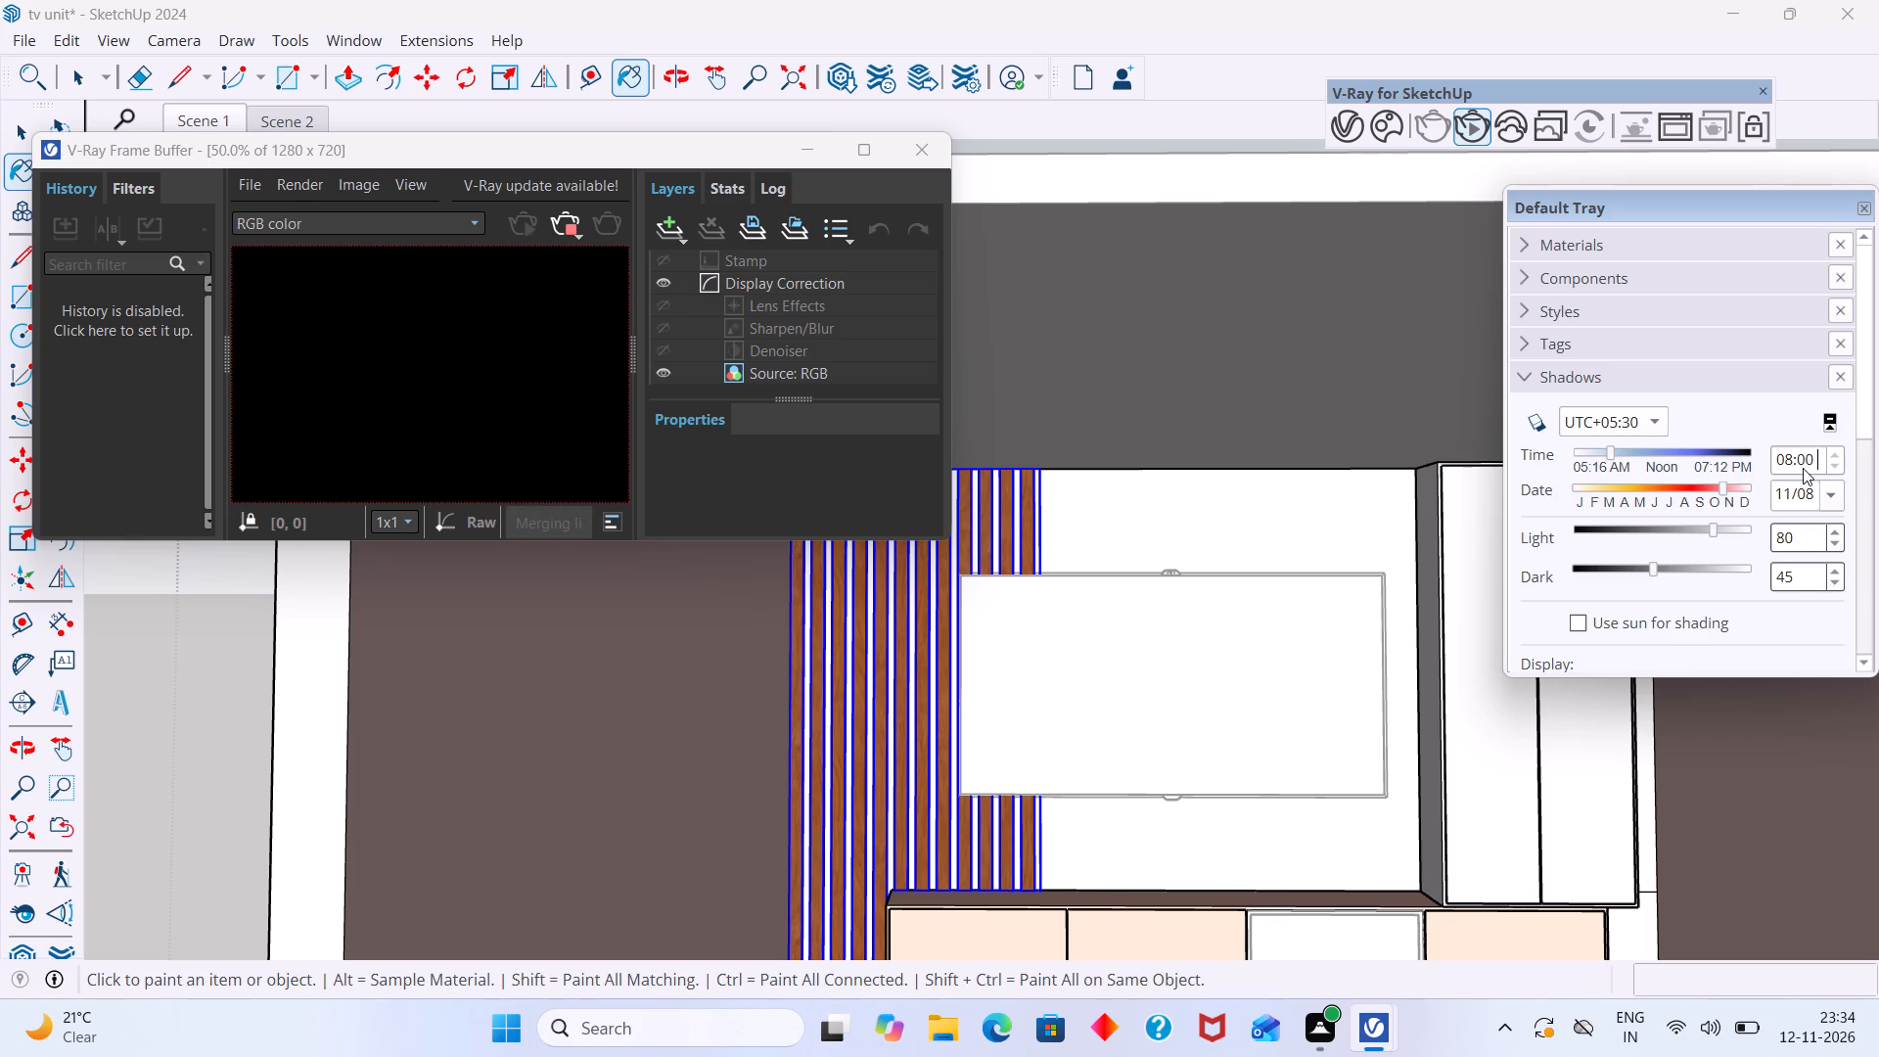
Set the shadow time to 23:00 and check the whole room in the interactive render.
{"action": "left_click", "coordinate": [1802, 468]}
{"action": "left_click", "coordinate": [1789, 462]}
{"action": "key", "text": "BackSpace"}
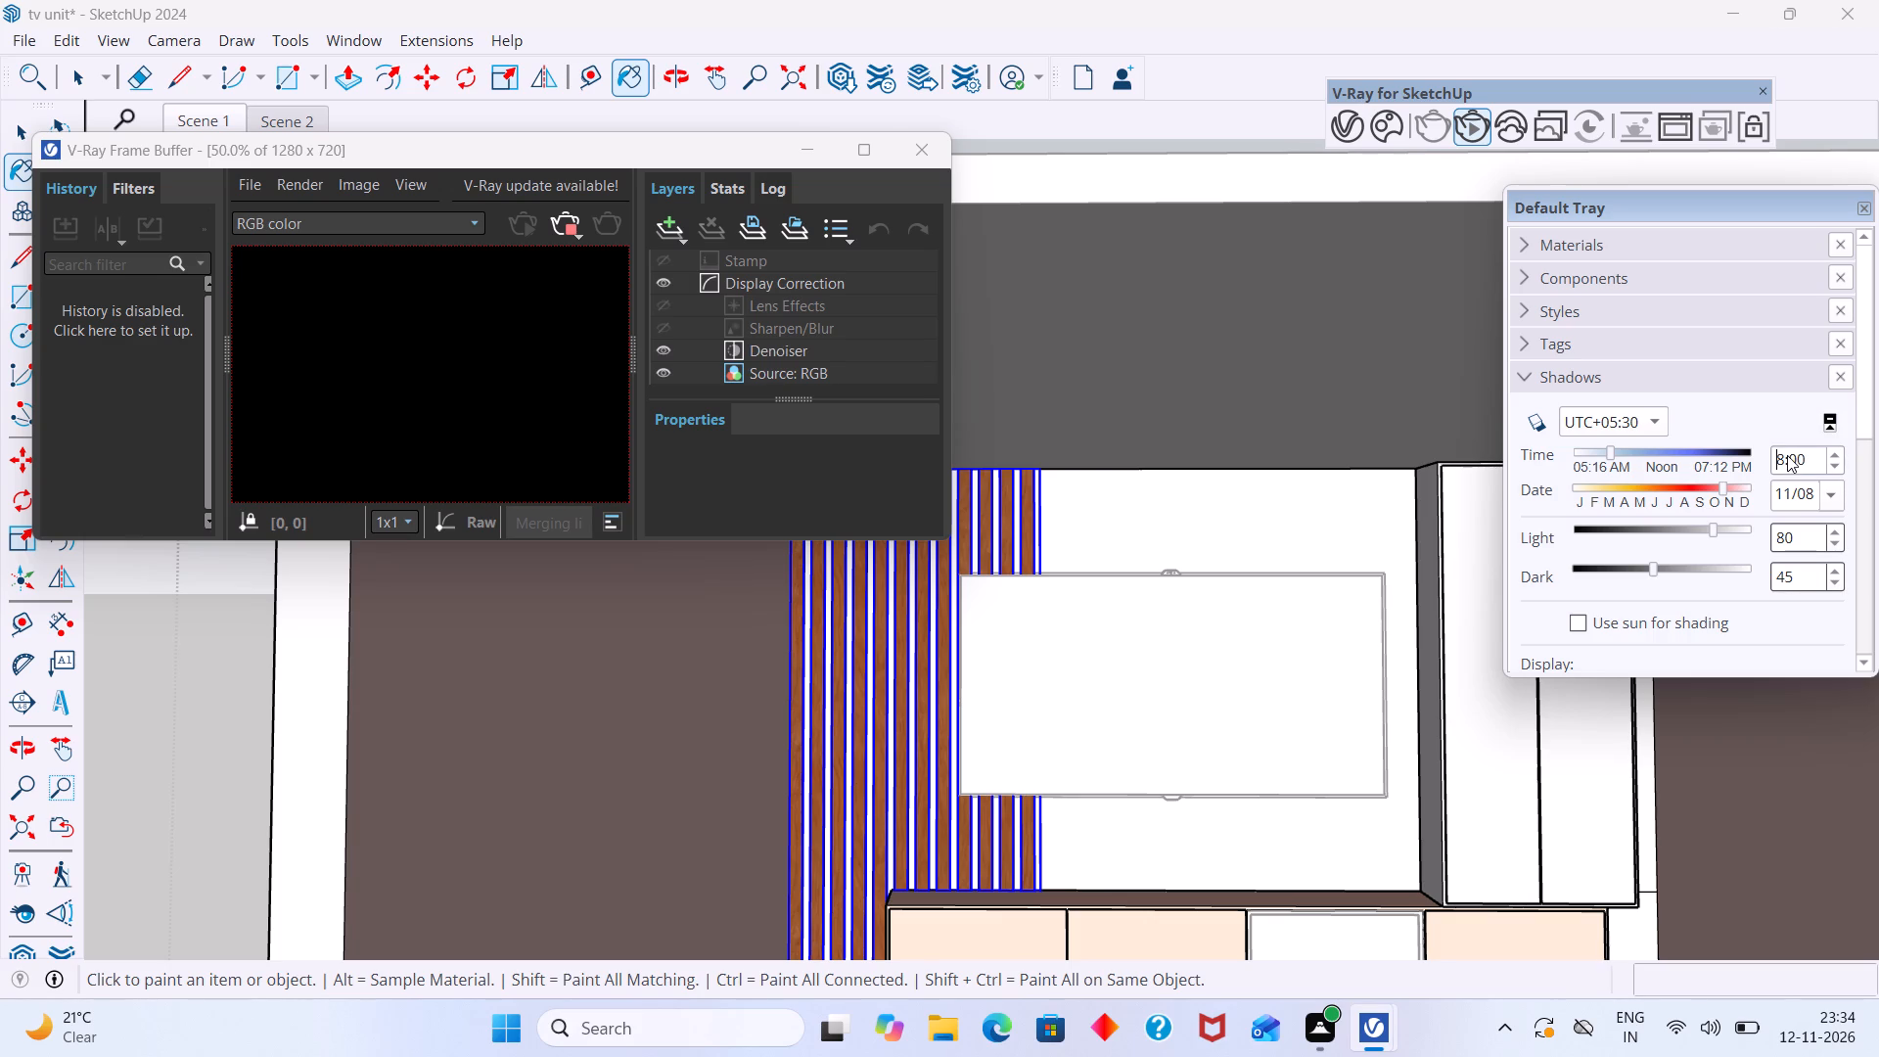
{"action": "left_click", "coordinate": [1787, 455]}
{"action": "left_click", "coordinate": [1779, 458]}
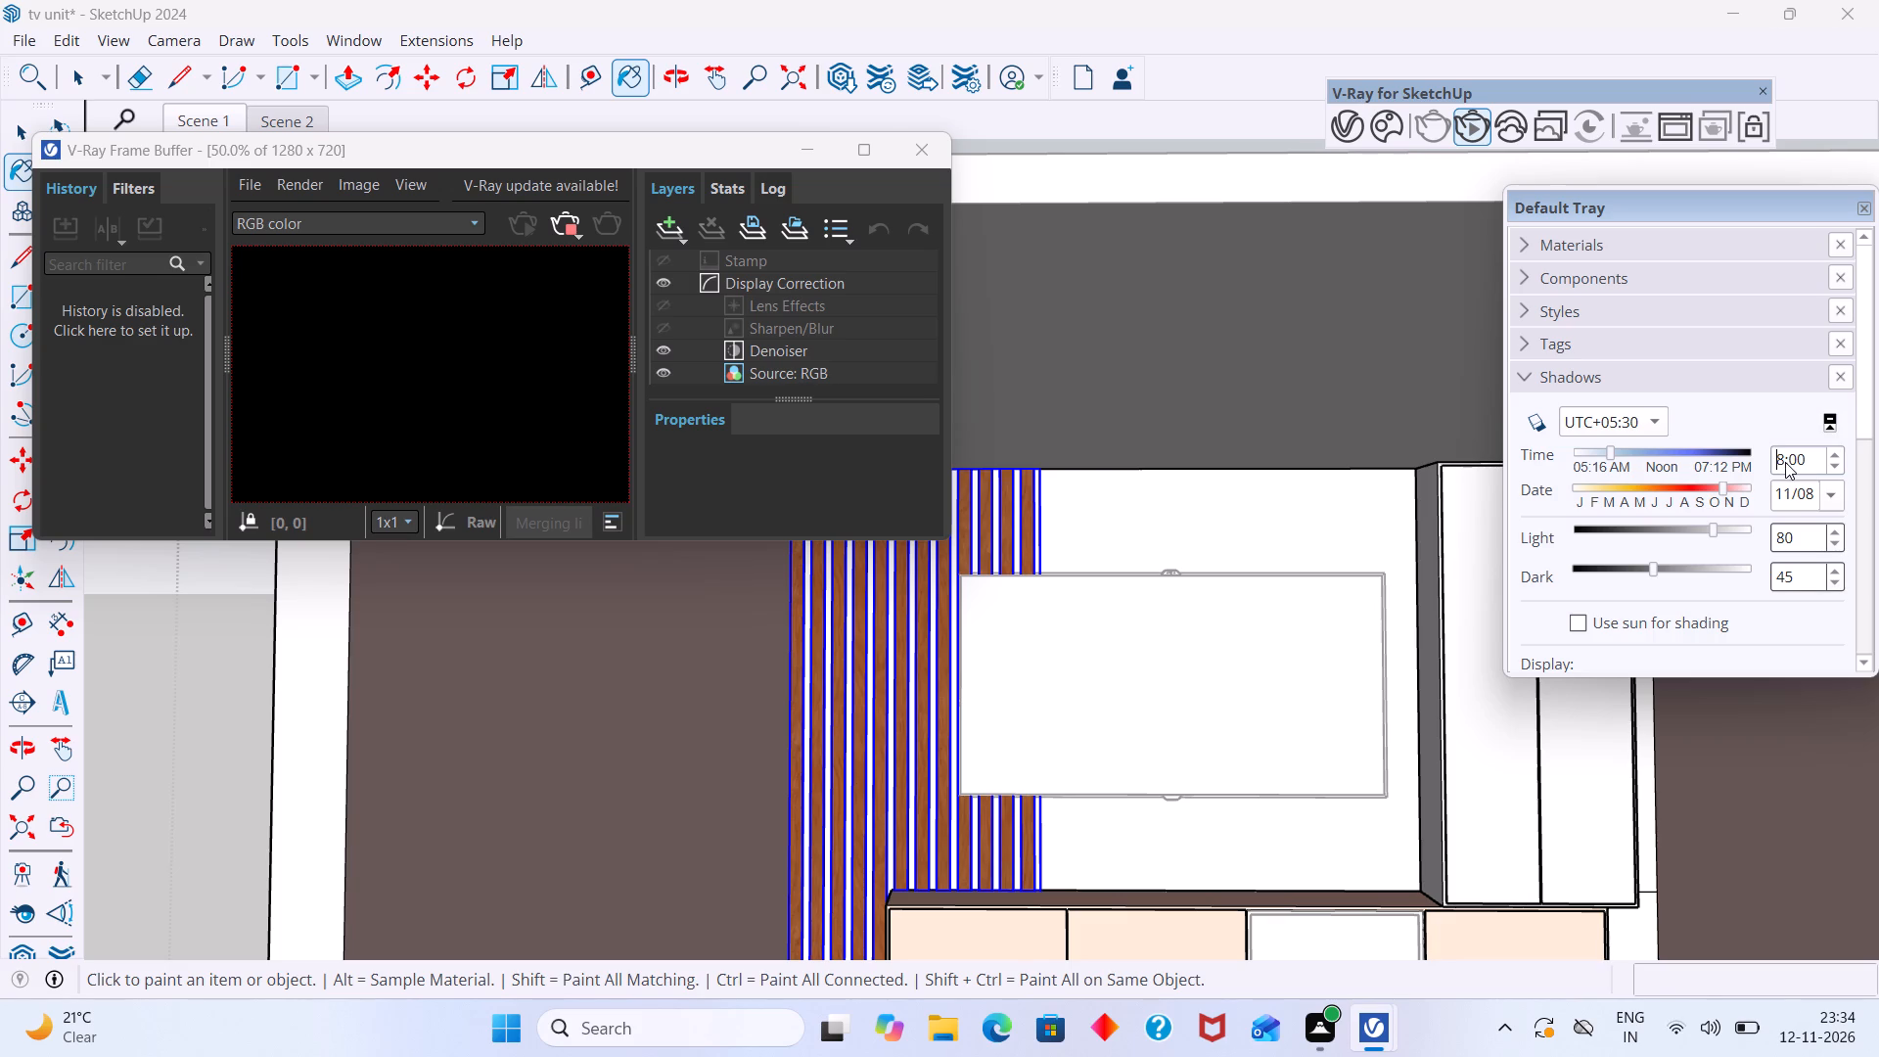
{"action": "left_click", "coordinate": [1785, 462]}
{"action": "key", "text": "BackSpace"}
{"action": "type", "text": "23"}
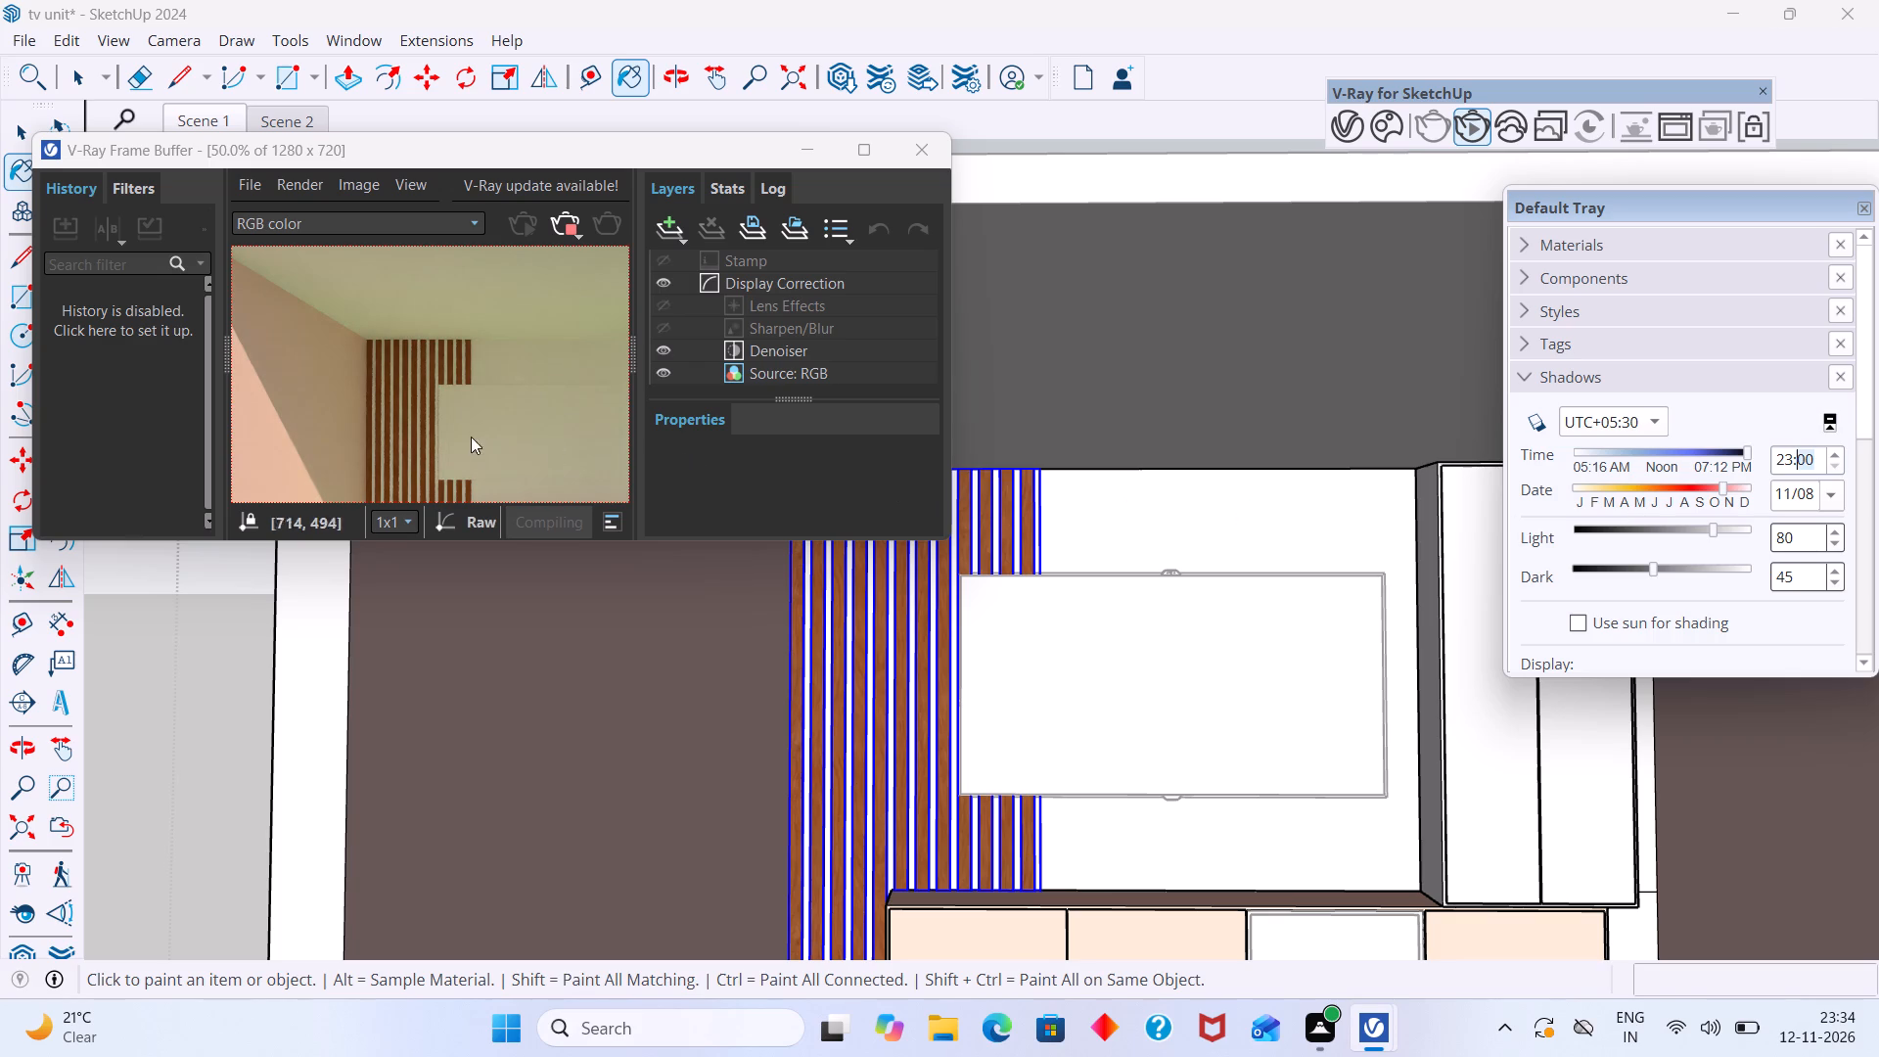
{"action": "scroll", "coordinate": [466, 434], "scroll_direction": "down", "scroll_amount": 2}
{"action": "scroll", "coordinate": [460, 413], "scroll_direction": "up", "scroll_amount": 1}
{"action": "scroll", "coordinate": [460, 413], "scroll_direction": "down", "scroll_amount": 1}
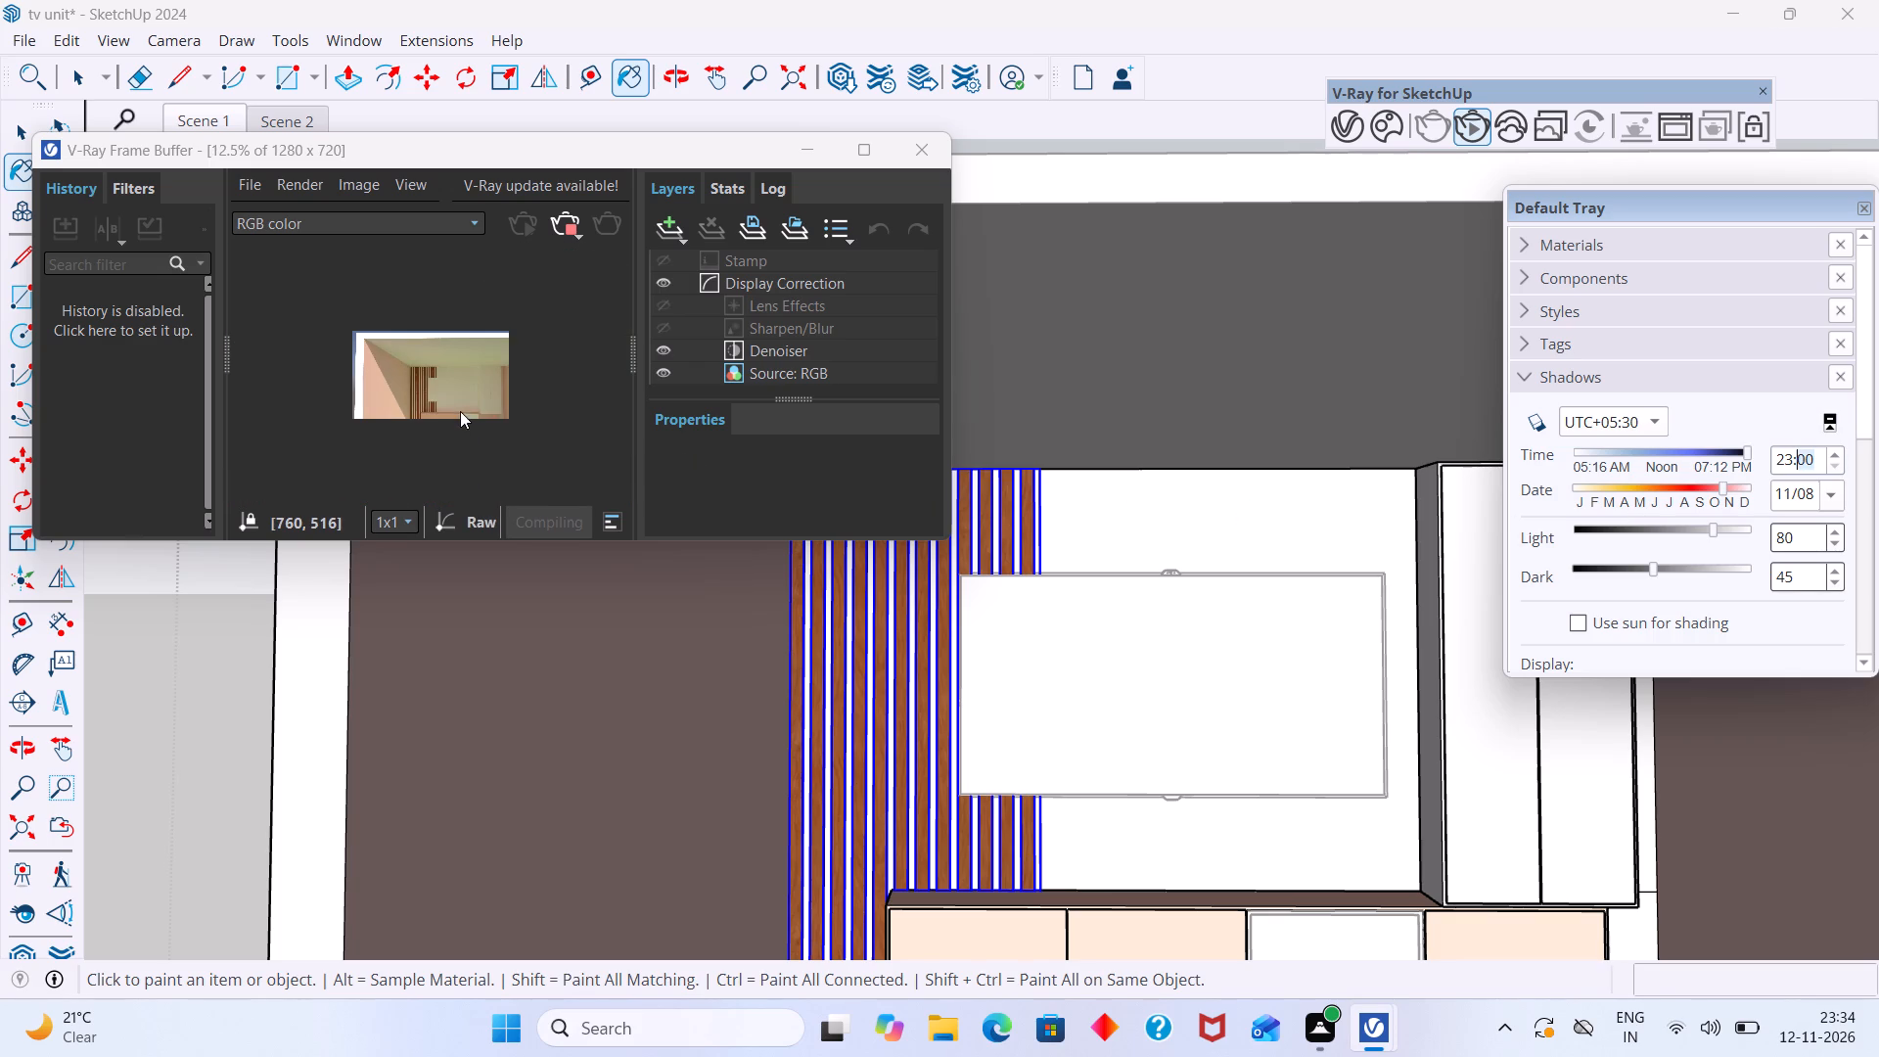
Set the shadow time to 23:35, passing through 11:53 and 13:35.
{"action": "left_click", "coordinate": [1658, 451]}
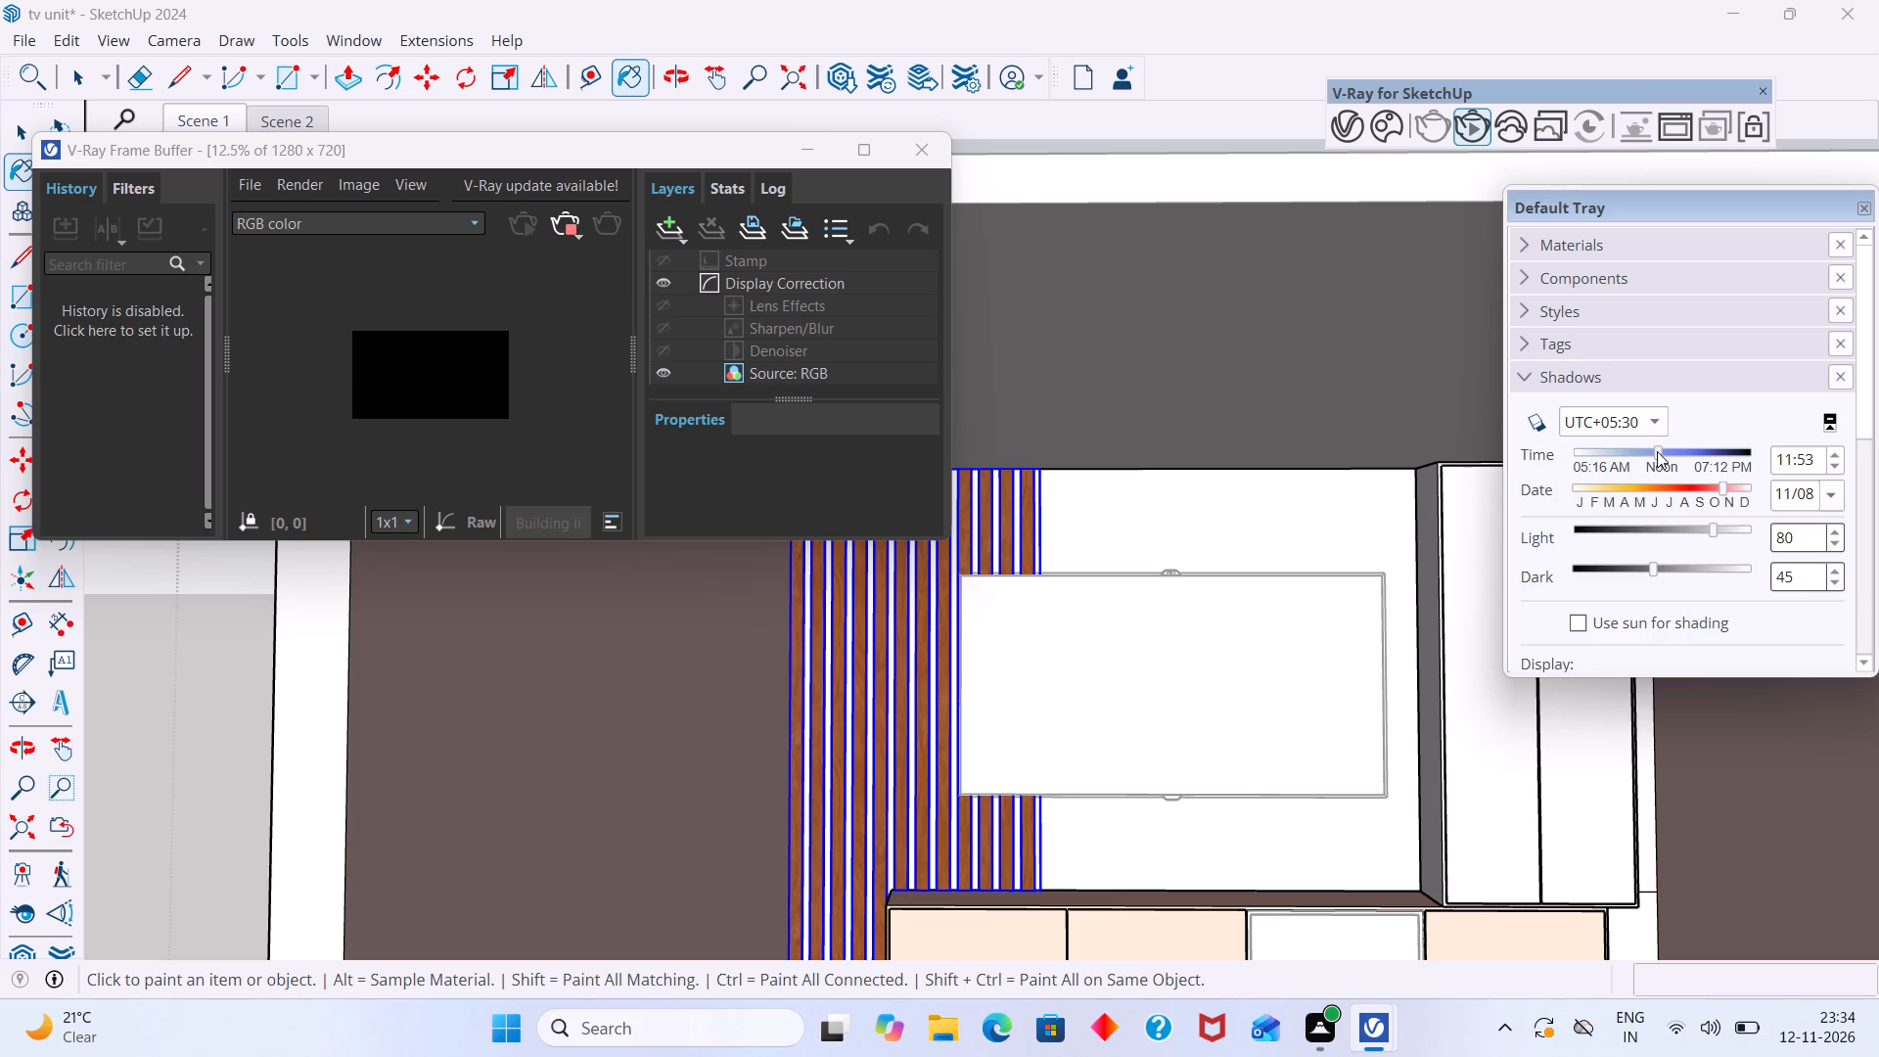
{"action": "left_click", "coordinate": [1678, 448]}
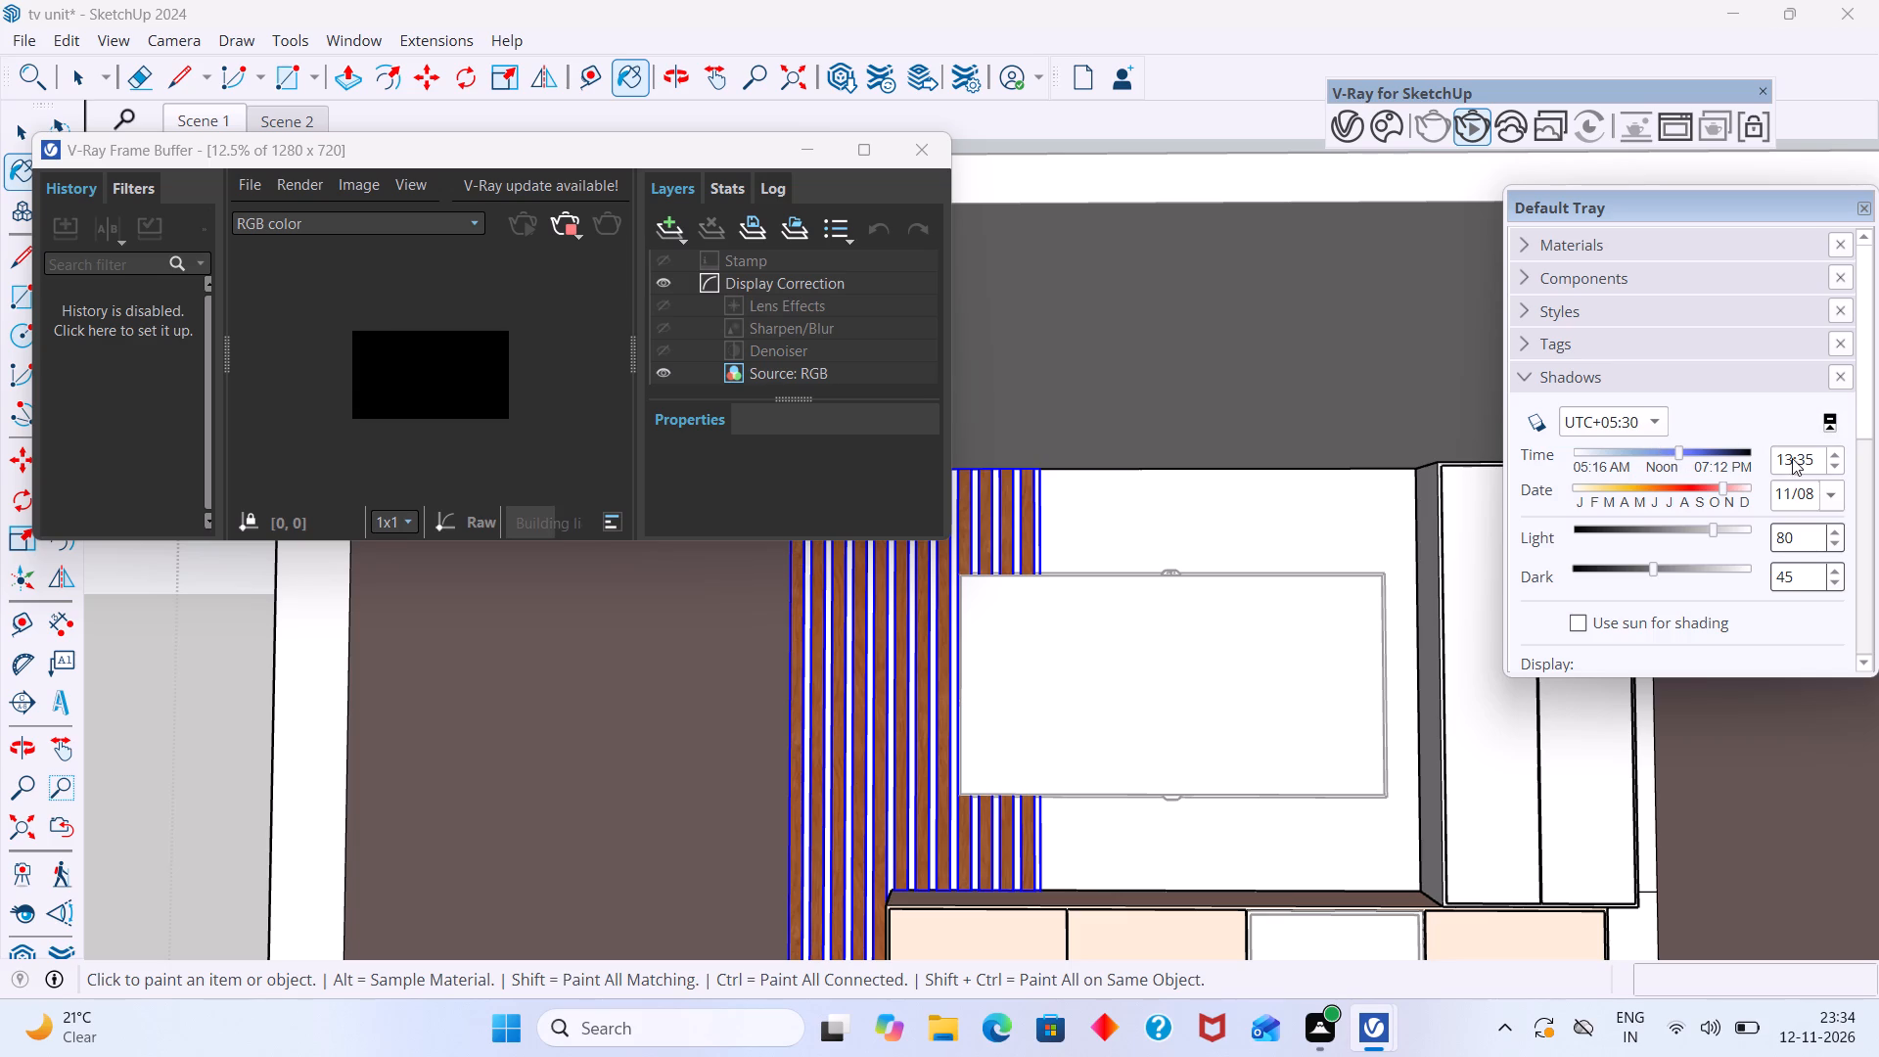
{"action": "left_click", "coordinate": [1784, 462]}
{"action": "key", "text": "BackSpace"}
{"action": "key", "text": "2"}
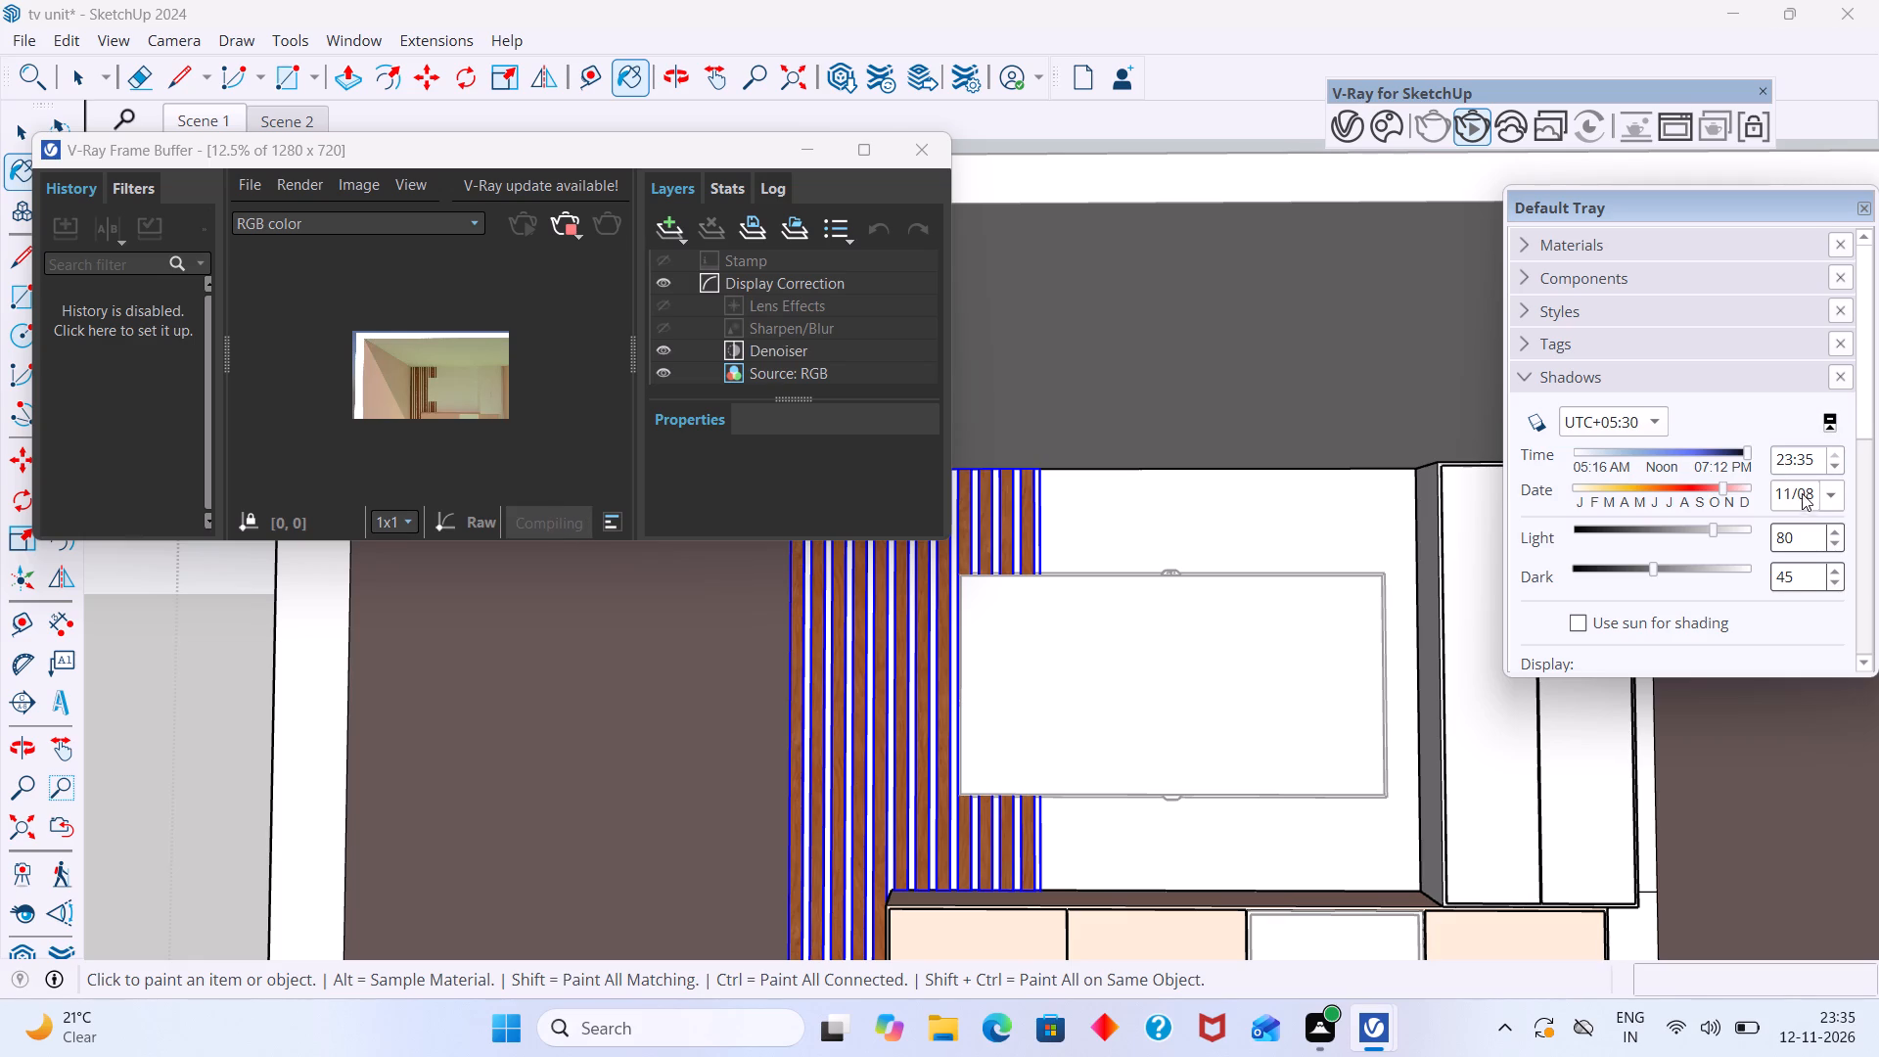
Lower the shadow Light value to 50 and 30, and finish by raising it to 32.
{"action": "left_click", "coordinate": [1793, 539]}
{"action": "key", "text": "BackSpace"}
{"action": "key", "text": "BackSpace"}
{"action": "type", "text": "50"}
{"action": "key", "text": "Return"}
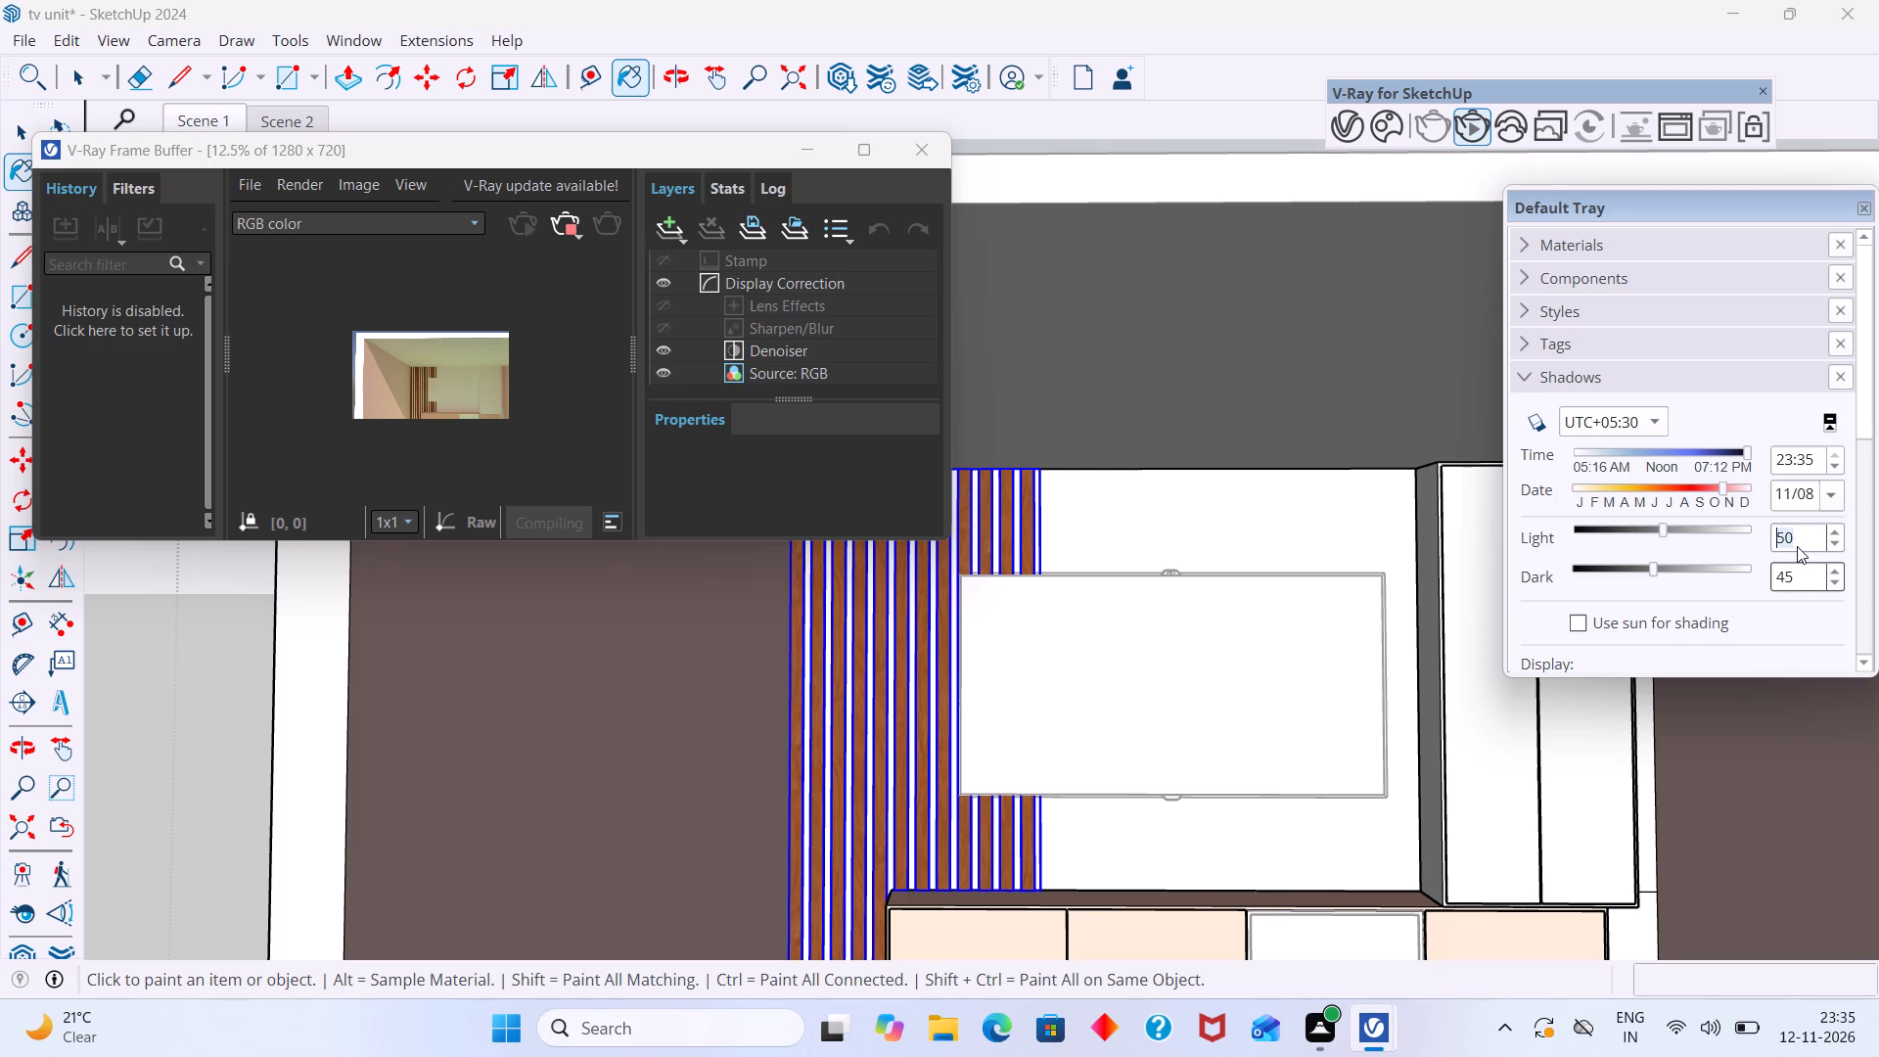
{"action": "type", "text": "30"}
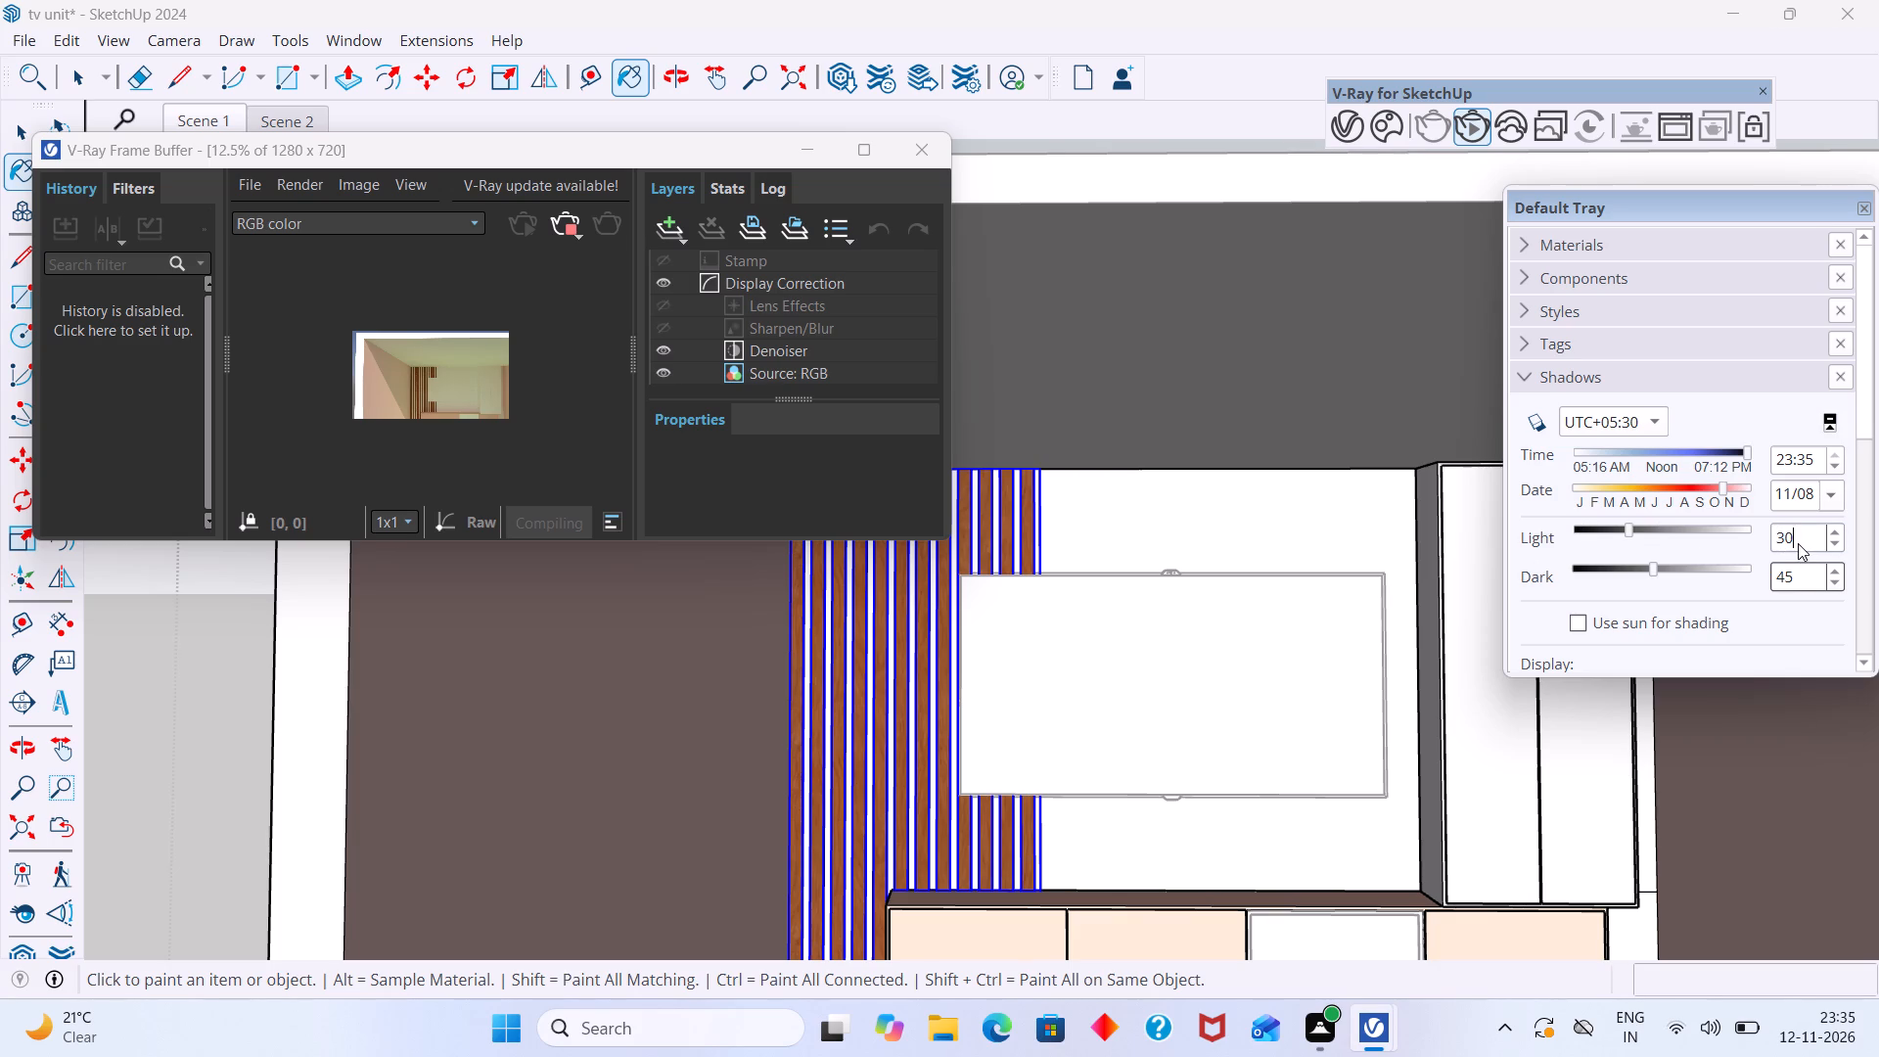
{"action": "key", "text": "Return"}
{"action": "left_click", "coordinate": [1804, 538]}
{"action": "left_click", "coordinate": [1836, 525]}
{"action": "left_click", "coordinate": [1836, 525]}
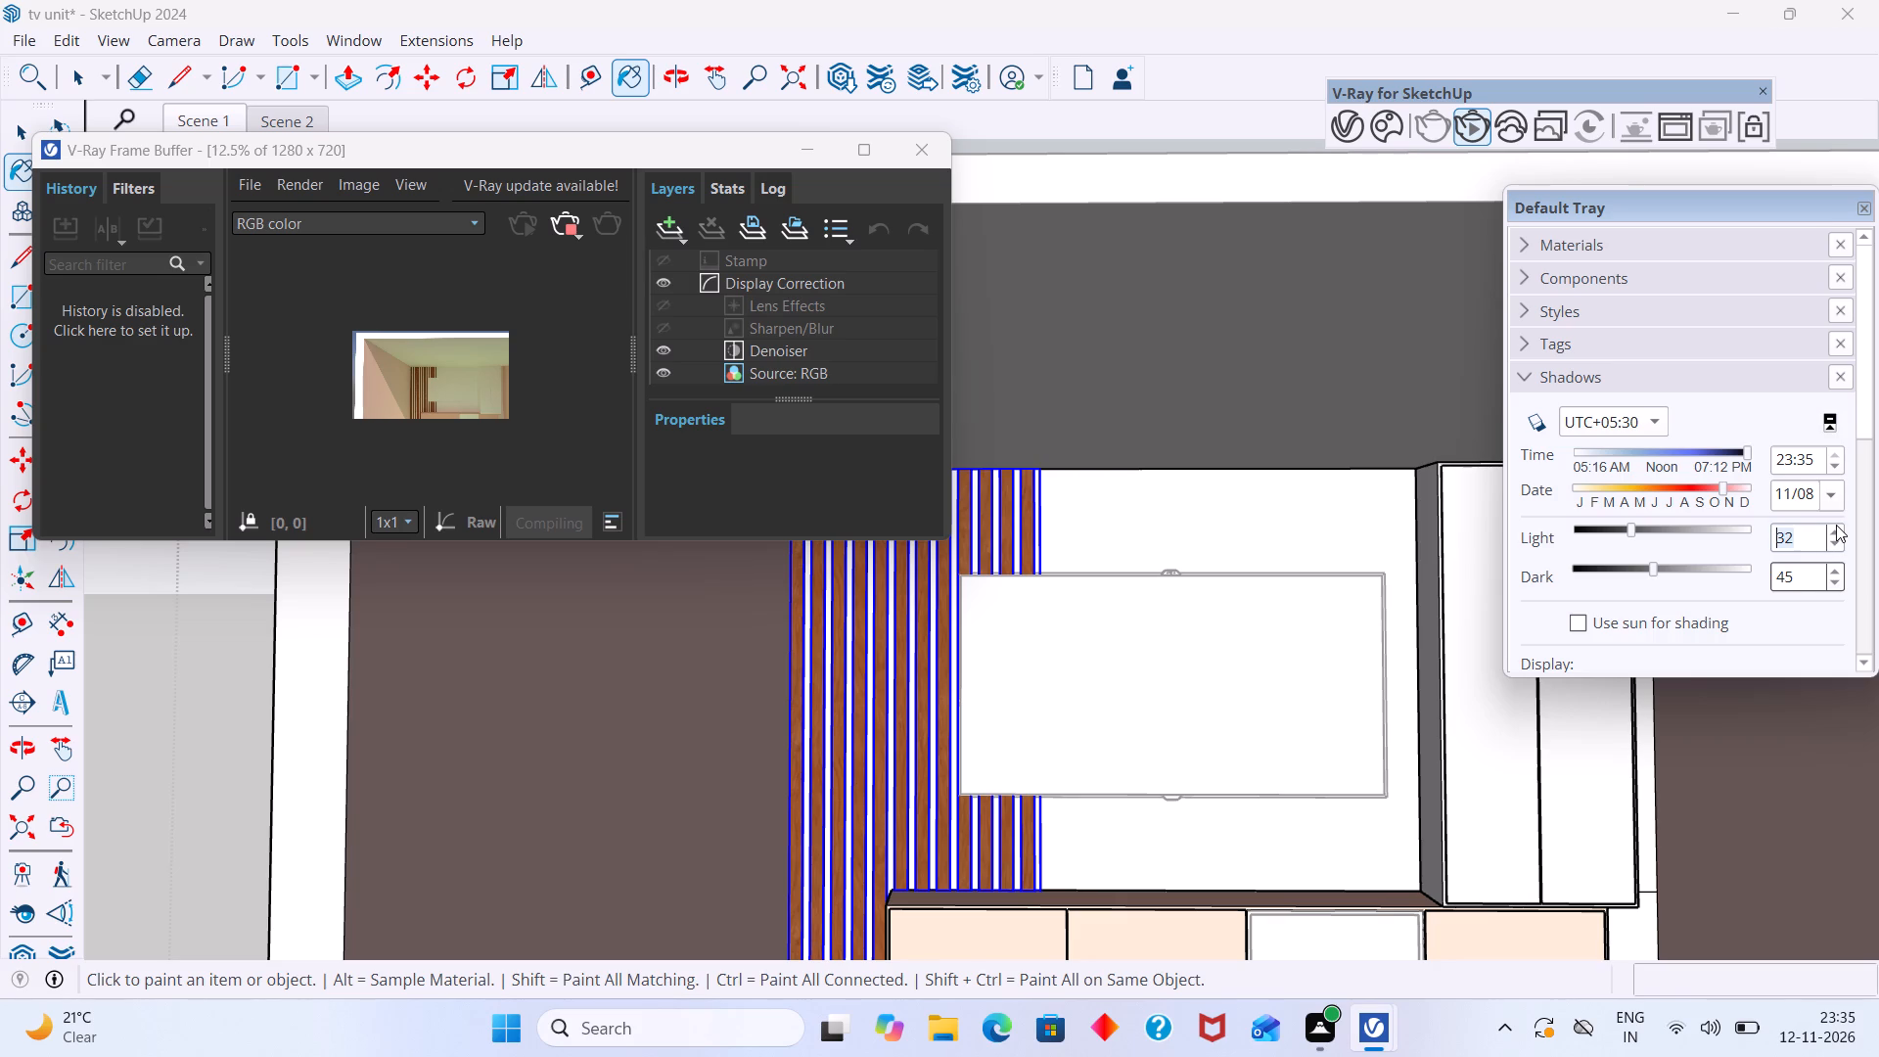
Raise the shadow Light value to 34, and finish by setting it to 61.
{"action": "left_click", "coordinate": [1836, 525]}
{"action": "left_click", "coordinate": [1837, 528]}
{"action": "left_click_drag", "start_coordinate": [1670, 533], "coordinate": [1713, 524]}
{"action": "left_click", "coordinate": [1681, 524]}
{"action": "left_click", "coordinate": [1696, 551]}
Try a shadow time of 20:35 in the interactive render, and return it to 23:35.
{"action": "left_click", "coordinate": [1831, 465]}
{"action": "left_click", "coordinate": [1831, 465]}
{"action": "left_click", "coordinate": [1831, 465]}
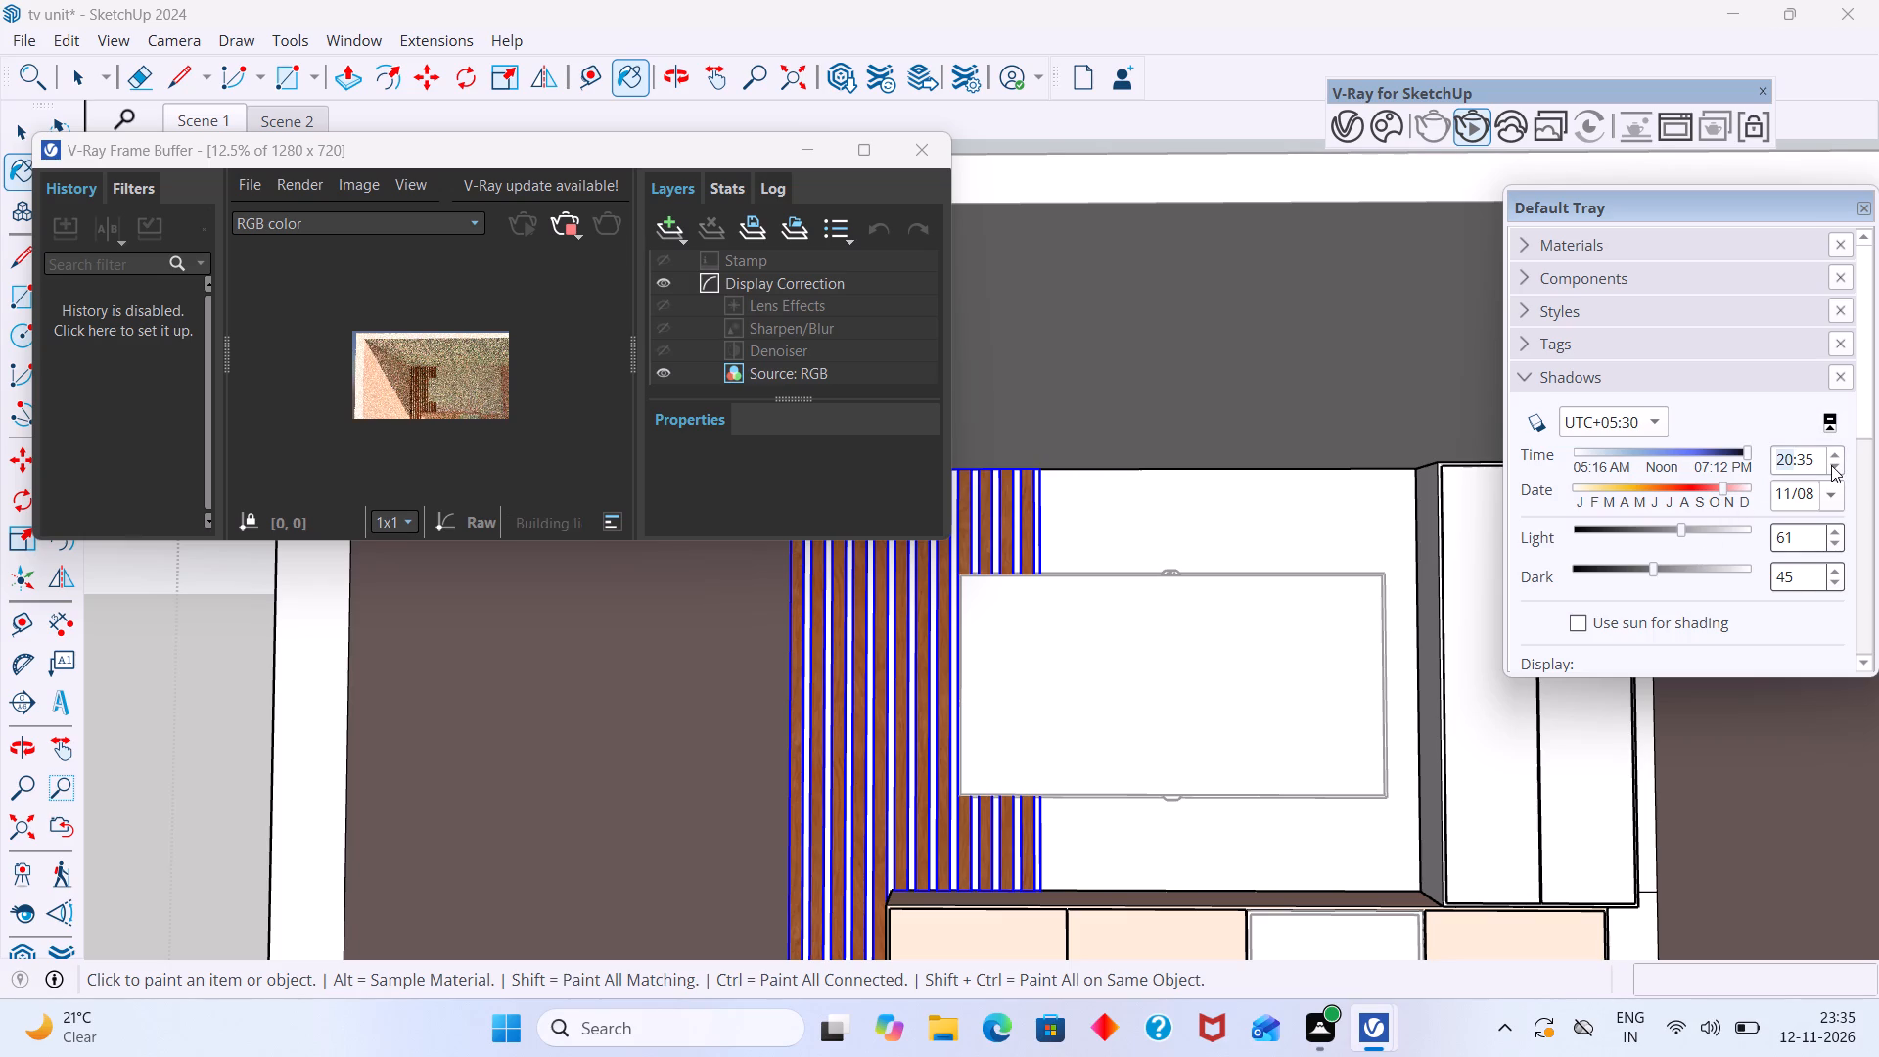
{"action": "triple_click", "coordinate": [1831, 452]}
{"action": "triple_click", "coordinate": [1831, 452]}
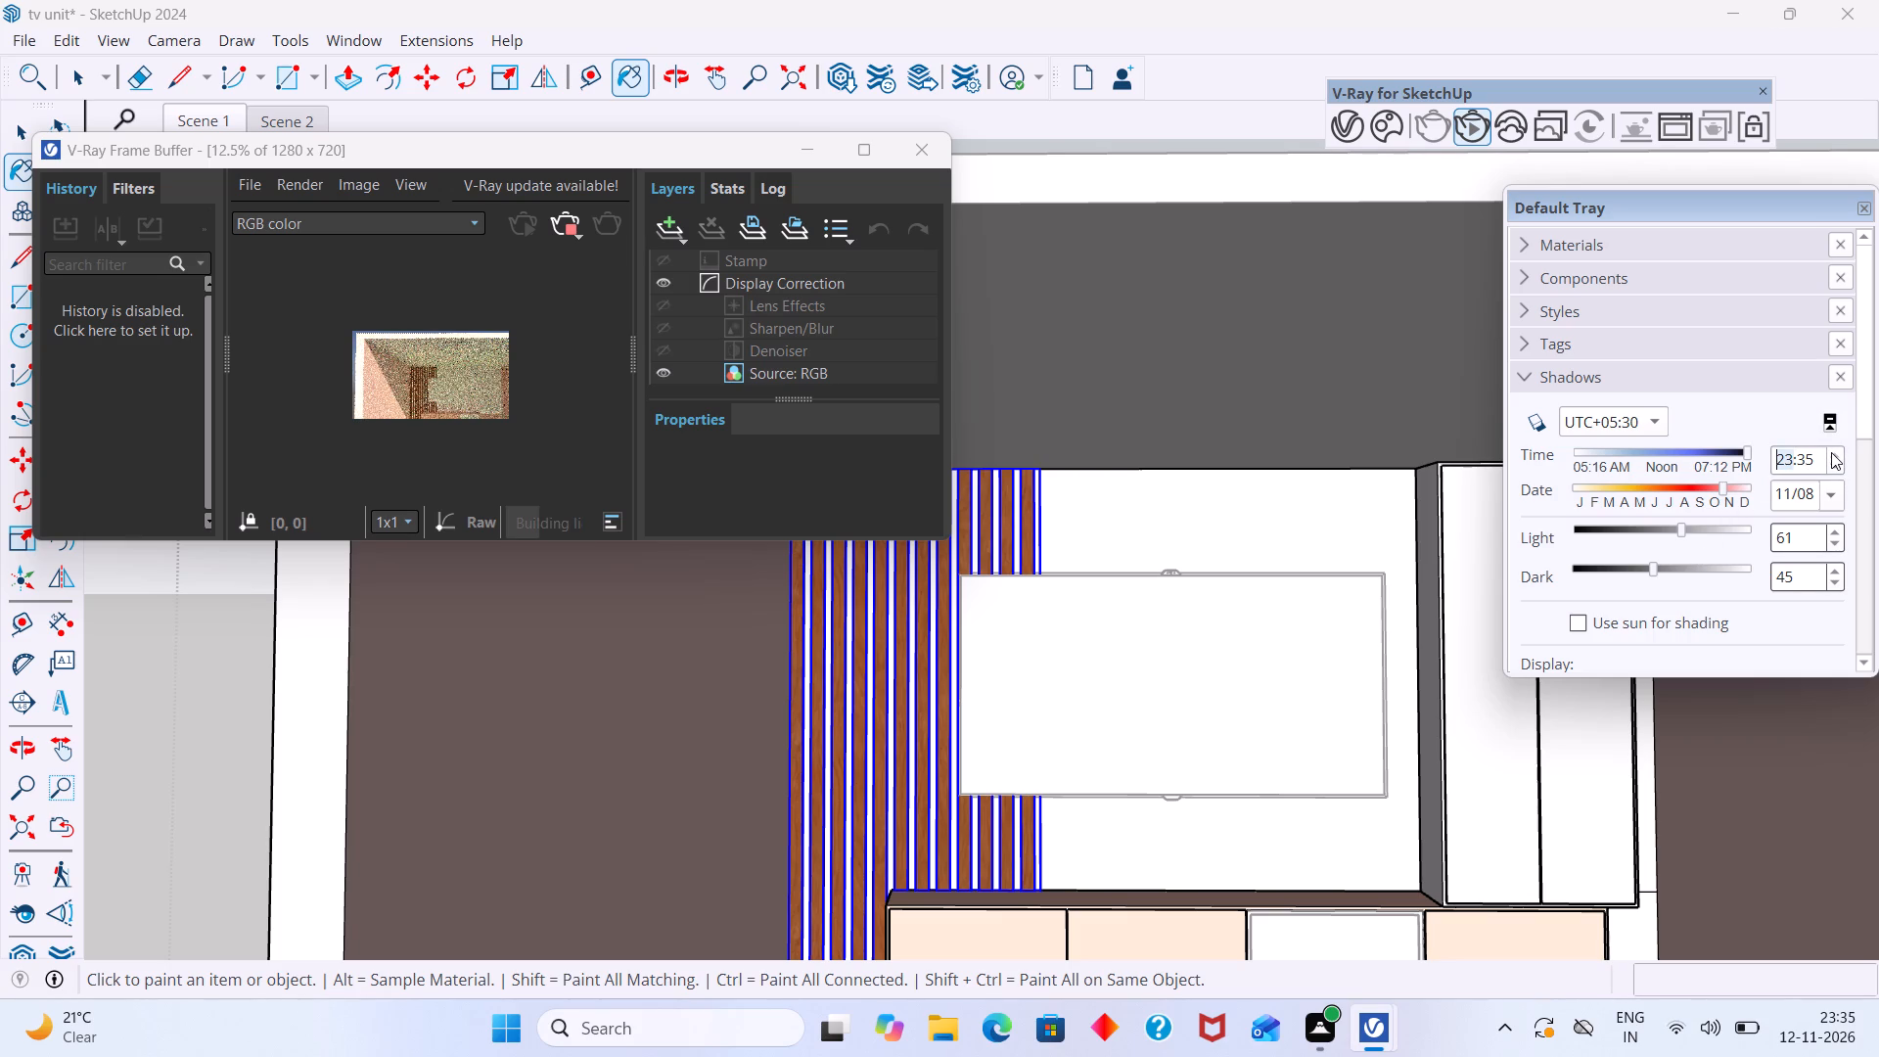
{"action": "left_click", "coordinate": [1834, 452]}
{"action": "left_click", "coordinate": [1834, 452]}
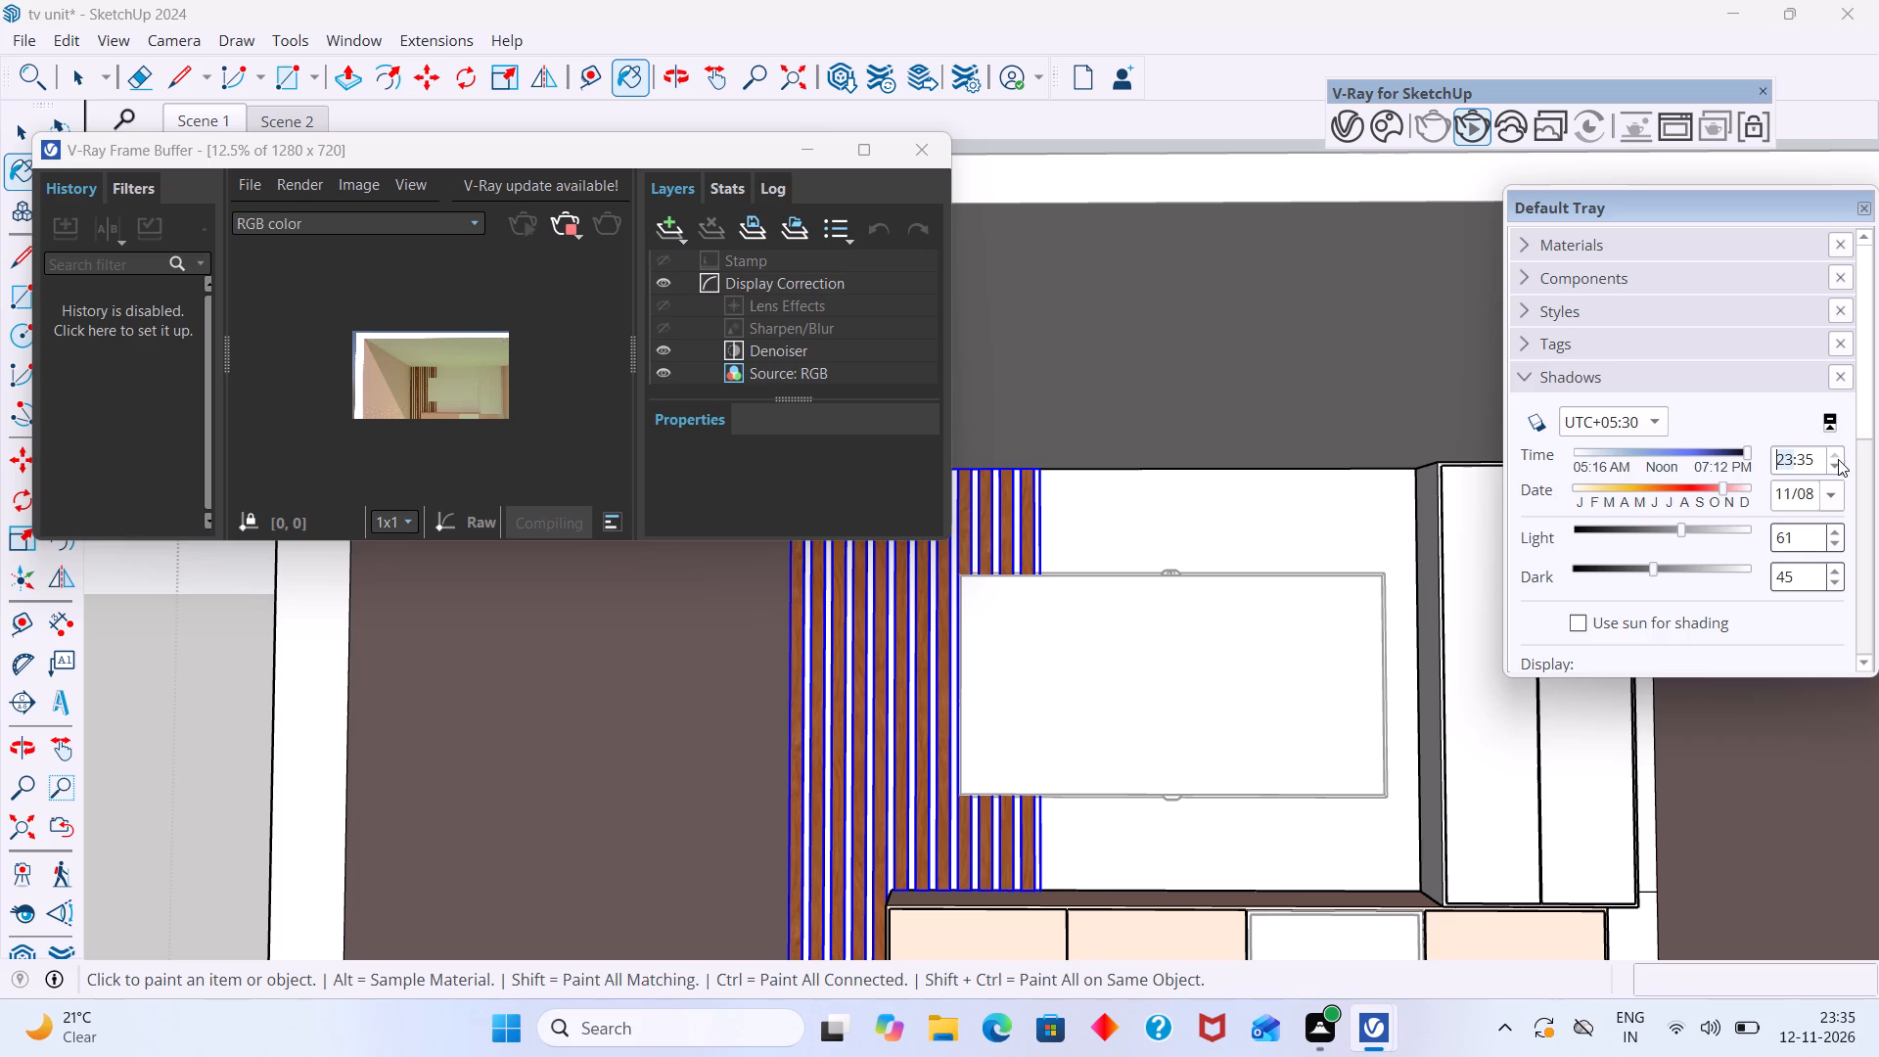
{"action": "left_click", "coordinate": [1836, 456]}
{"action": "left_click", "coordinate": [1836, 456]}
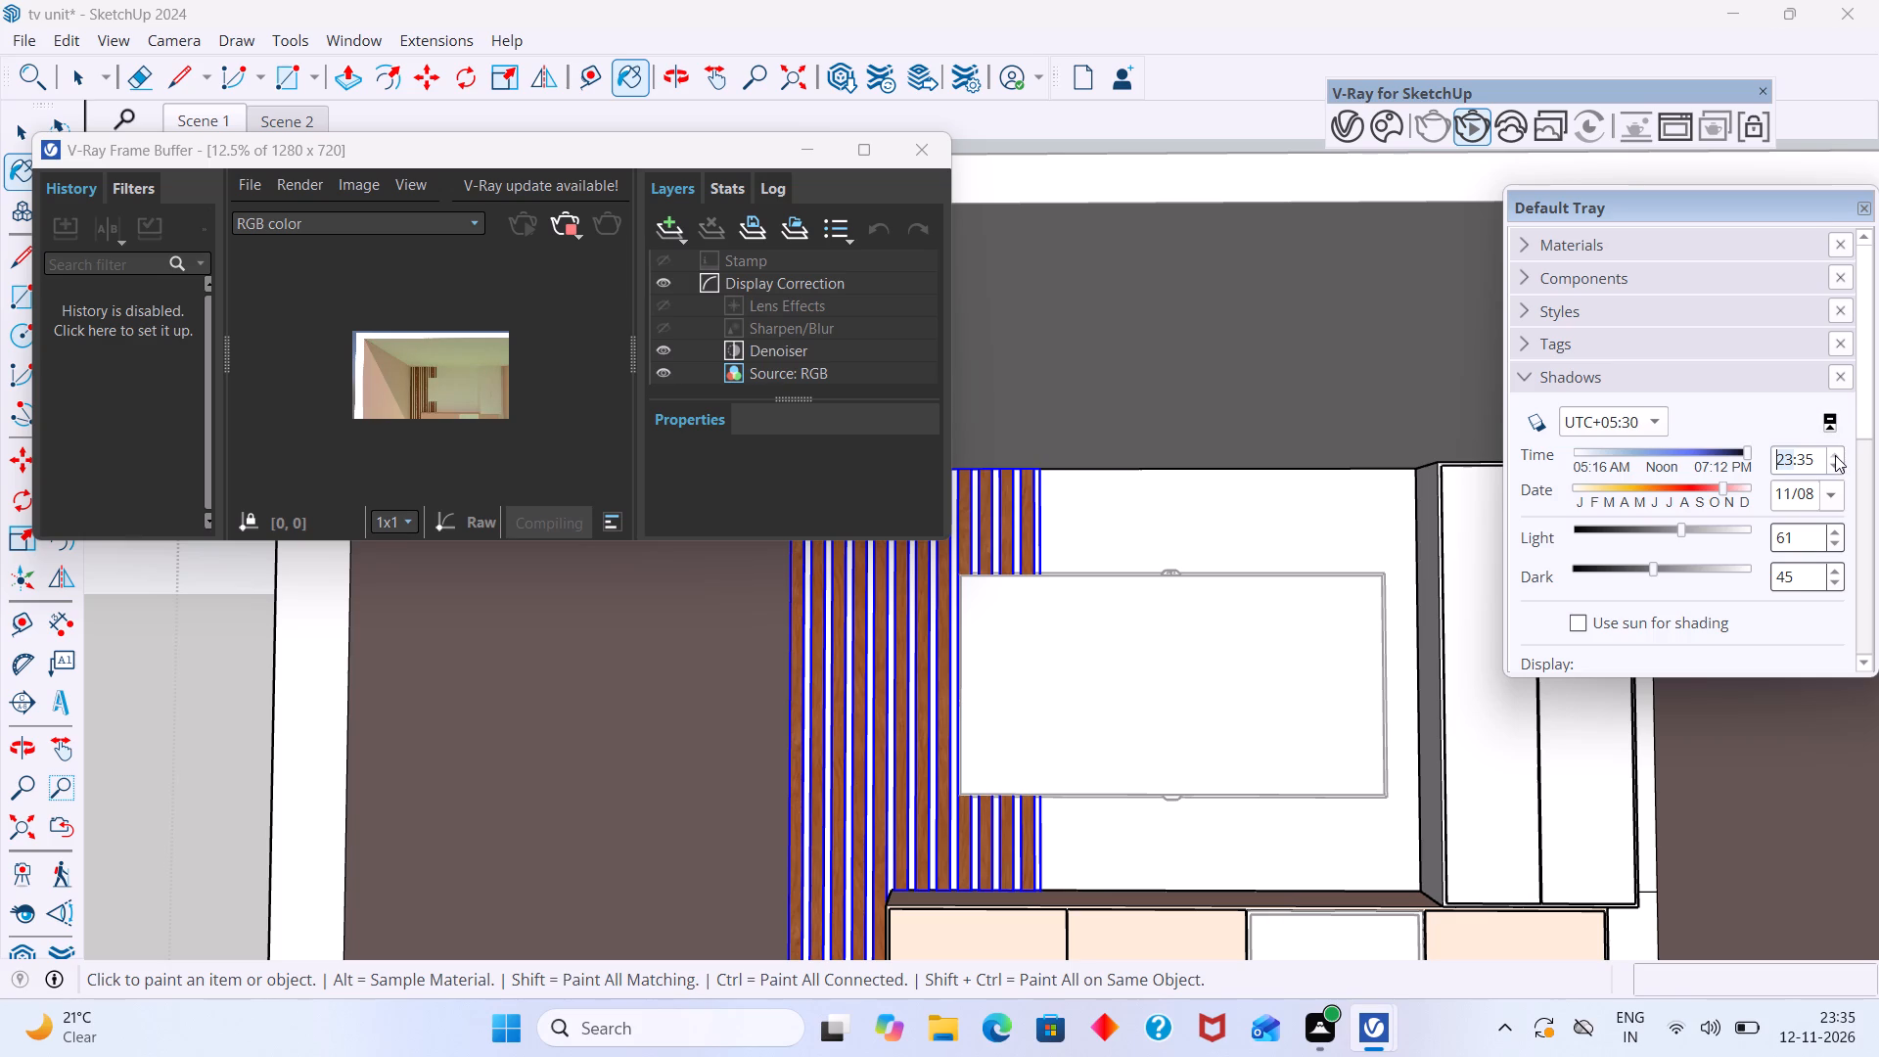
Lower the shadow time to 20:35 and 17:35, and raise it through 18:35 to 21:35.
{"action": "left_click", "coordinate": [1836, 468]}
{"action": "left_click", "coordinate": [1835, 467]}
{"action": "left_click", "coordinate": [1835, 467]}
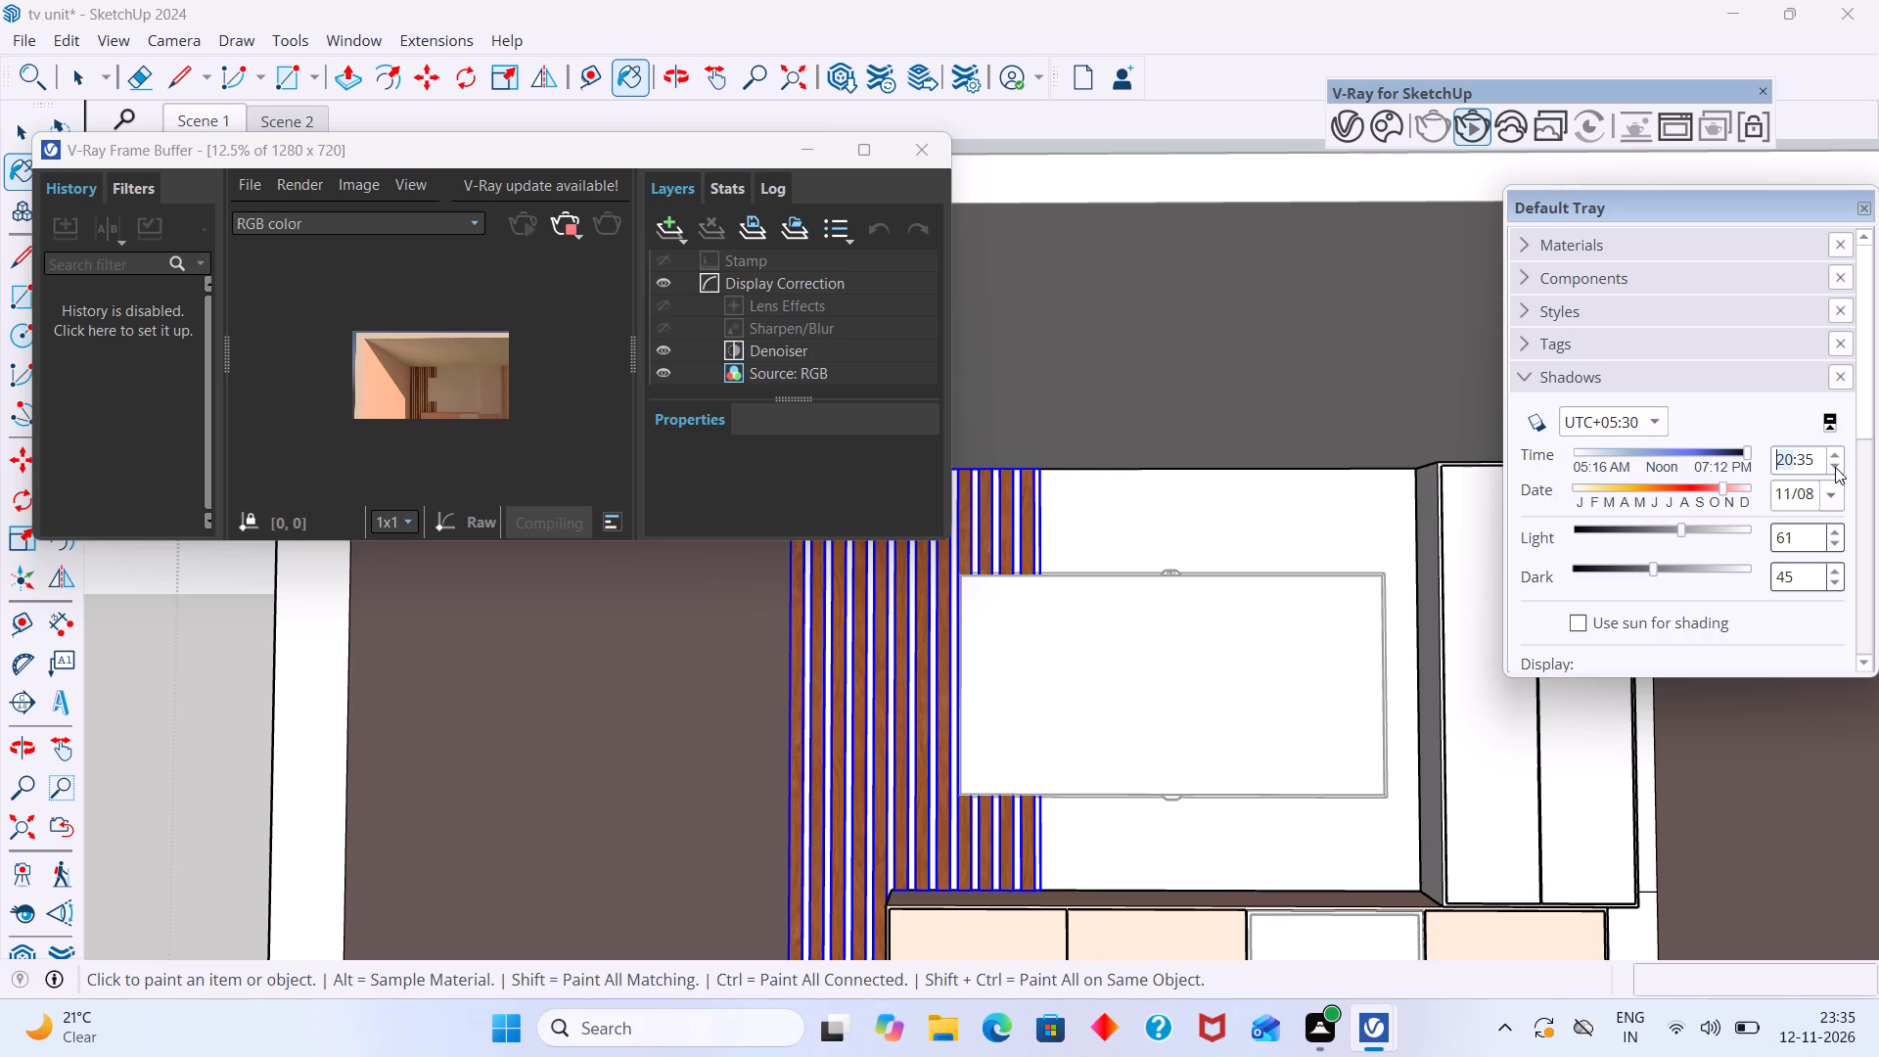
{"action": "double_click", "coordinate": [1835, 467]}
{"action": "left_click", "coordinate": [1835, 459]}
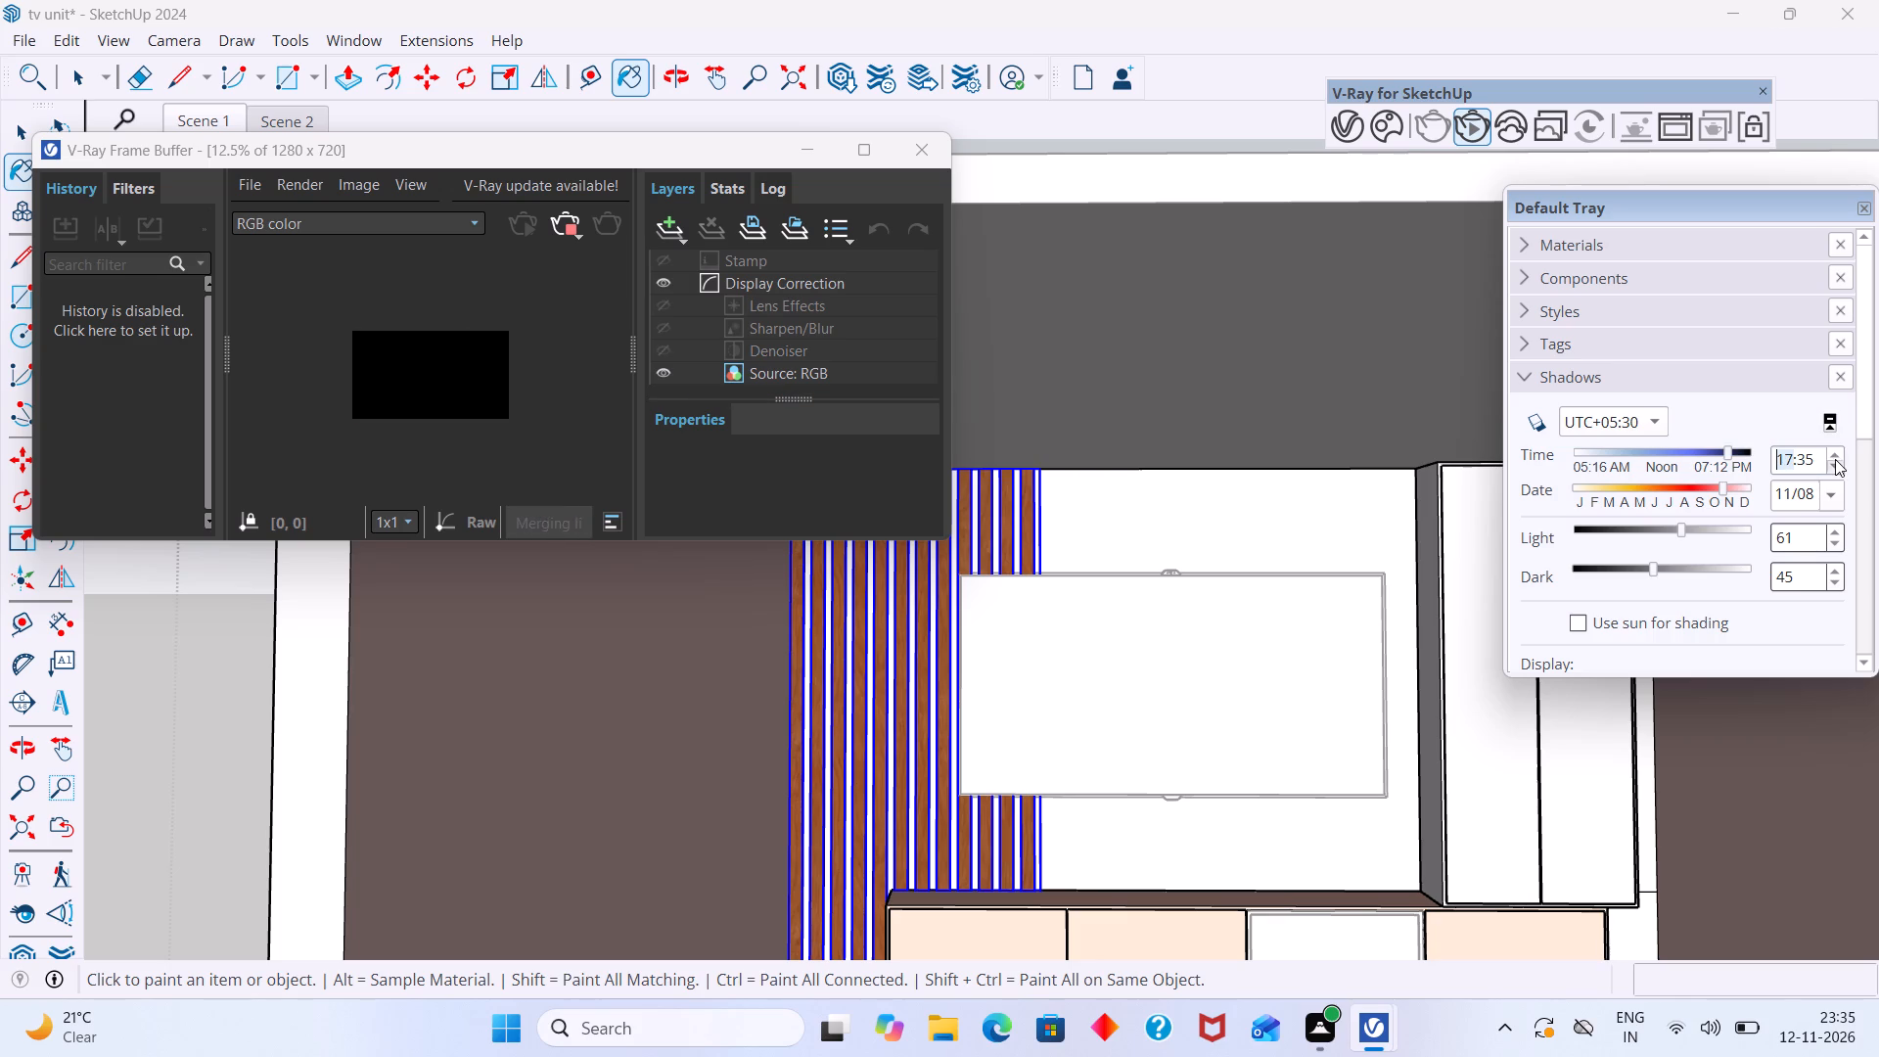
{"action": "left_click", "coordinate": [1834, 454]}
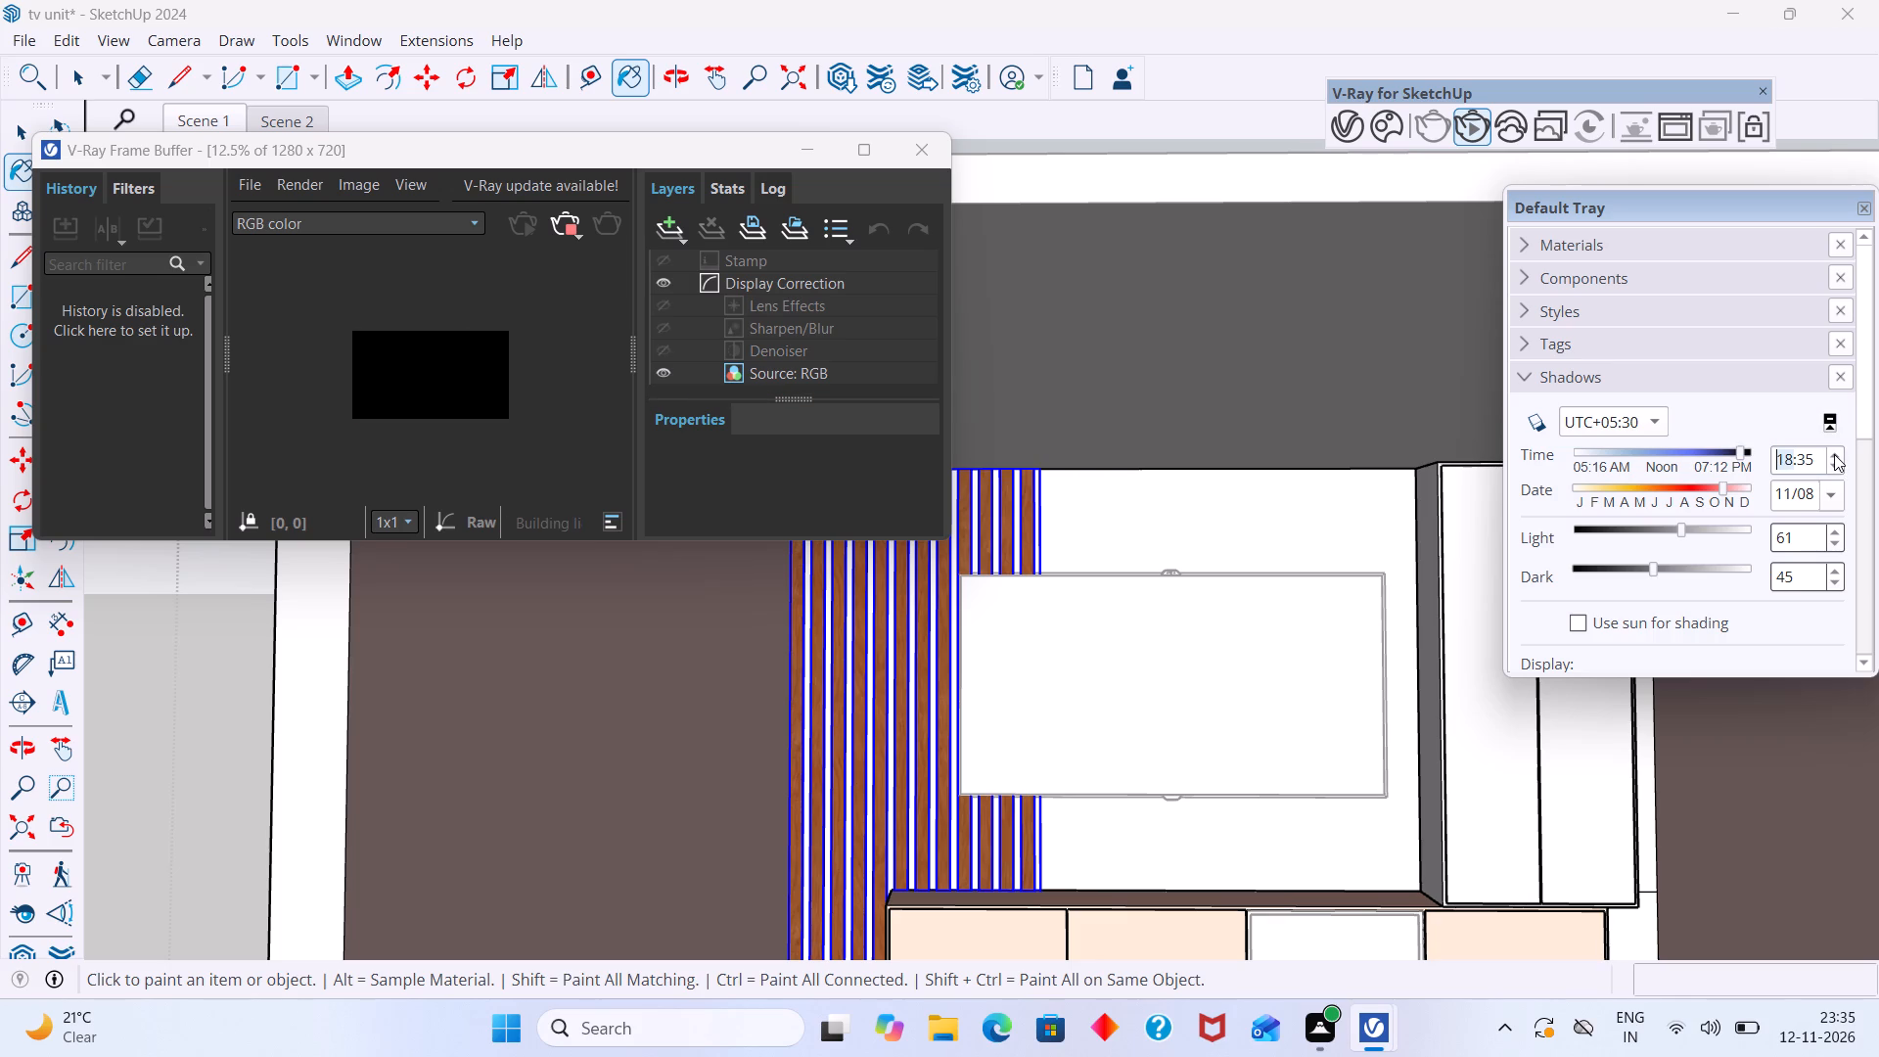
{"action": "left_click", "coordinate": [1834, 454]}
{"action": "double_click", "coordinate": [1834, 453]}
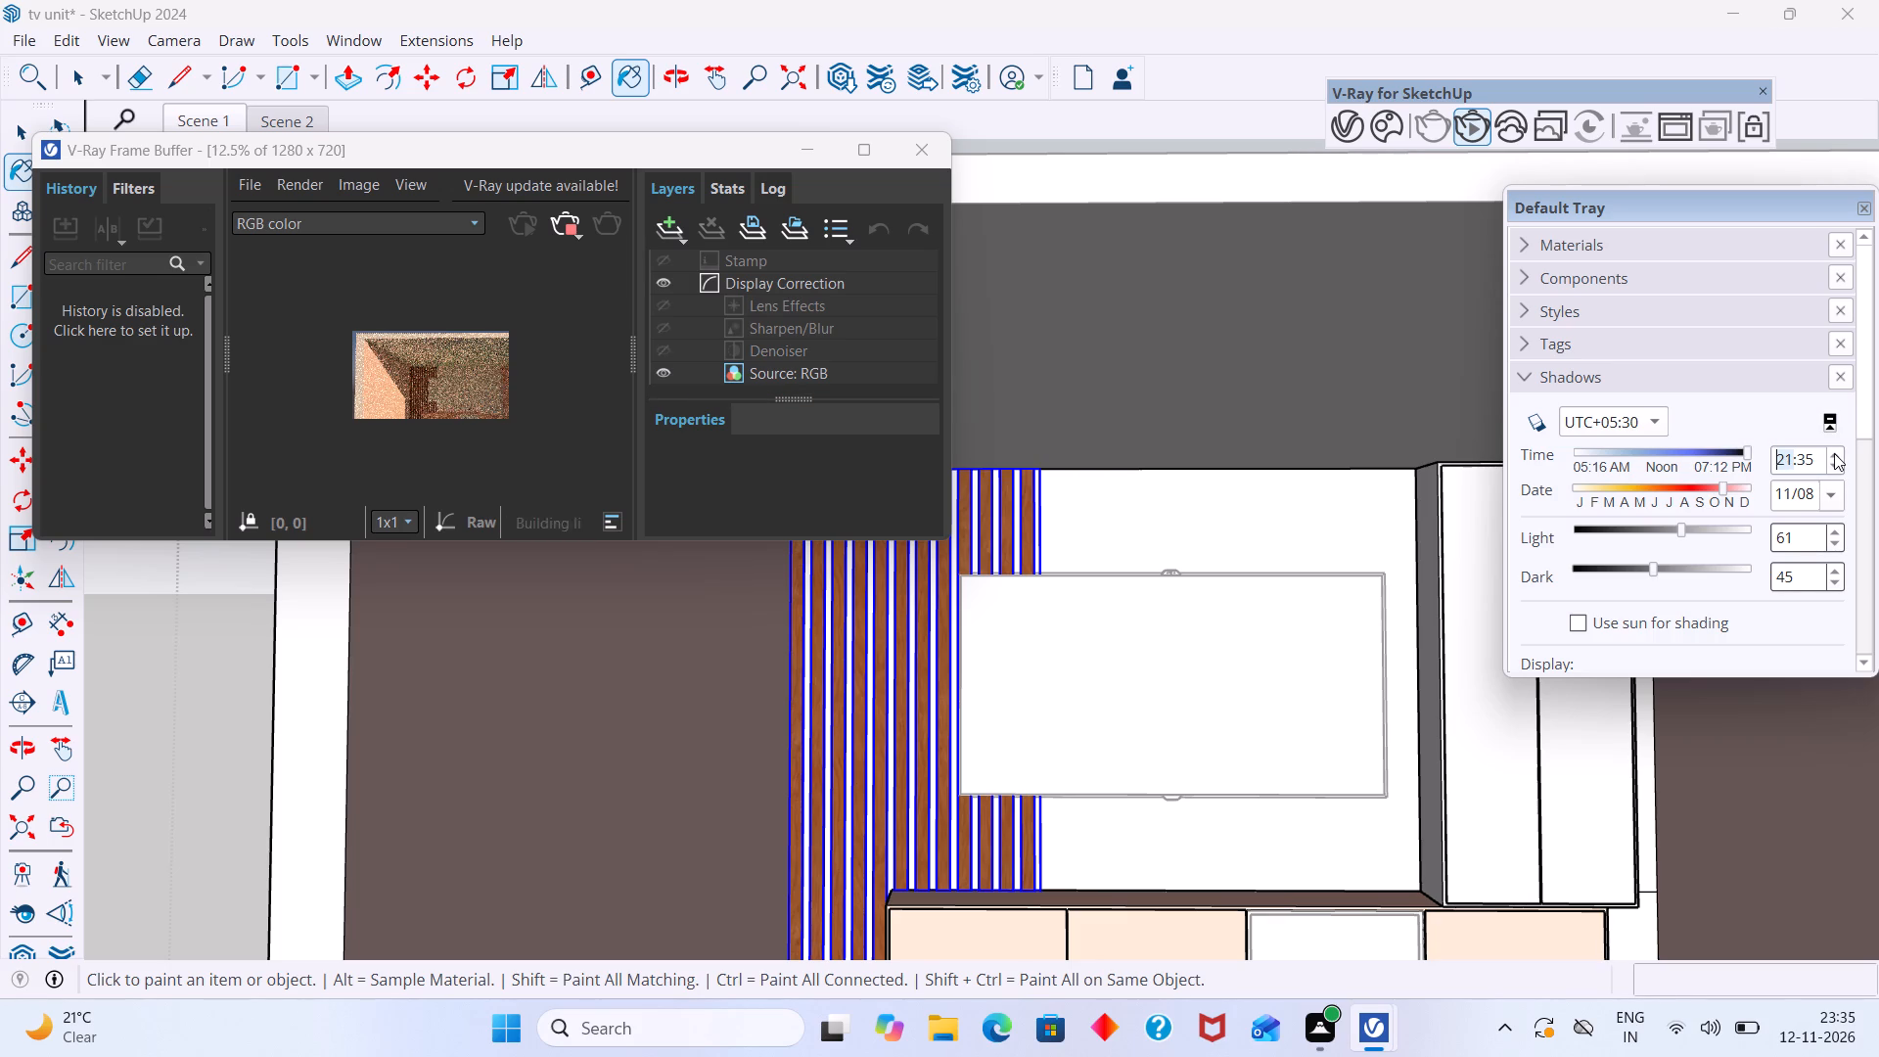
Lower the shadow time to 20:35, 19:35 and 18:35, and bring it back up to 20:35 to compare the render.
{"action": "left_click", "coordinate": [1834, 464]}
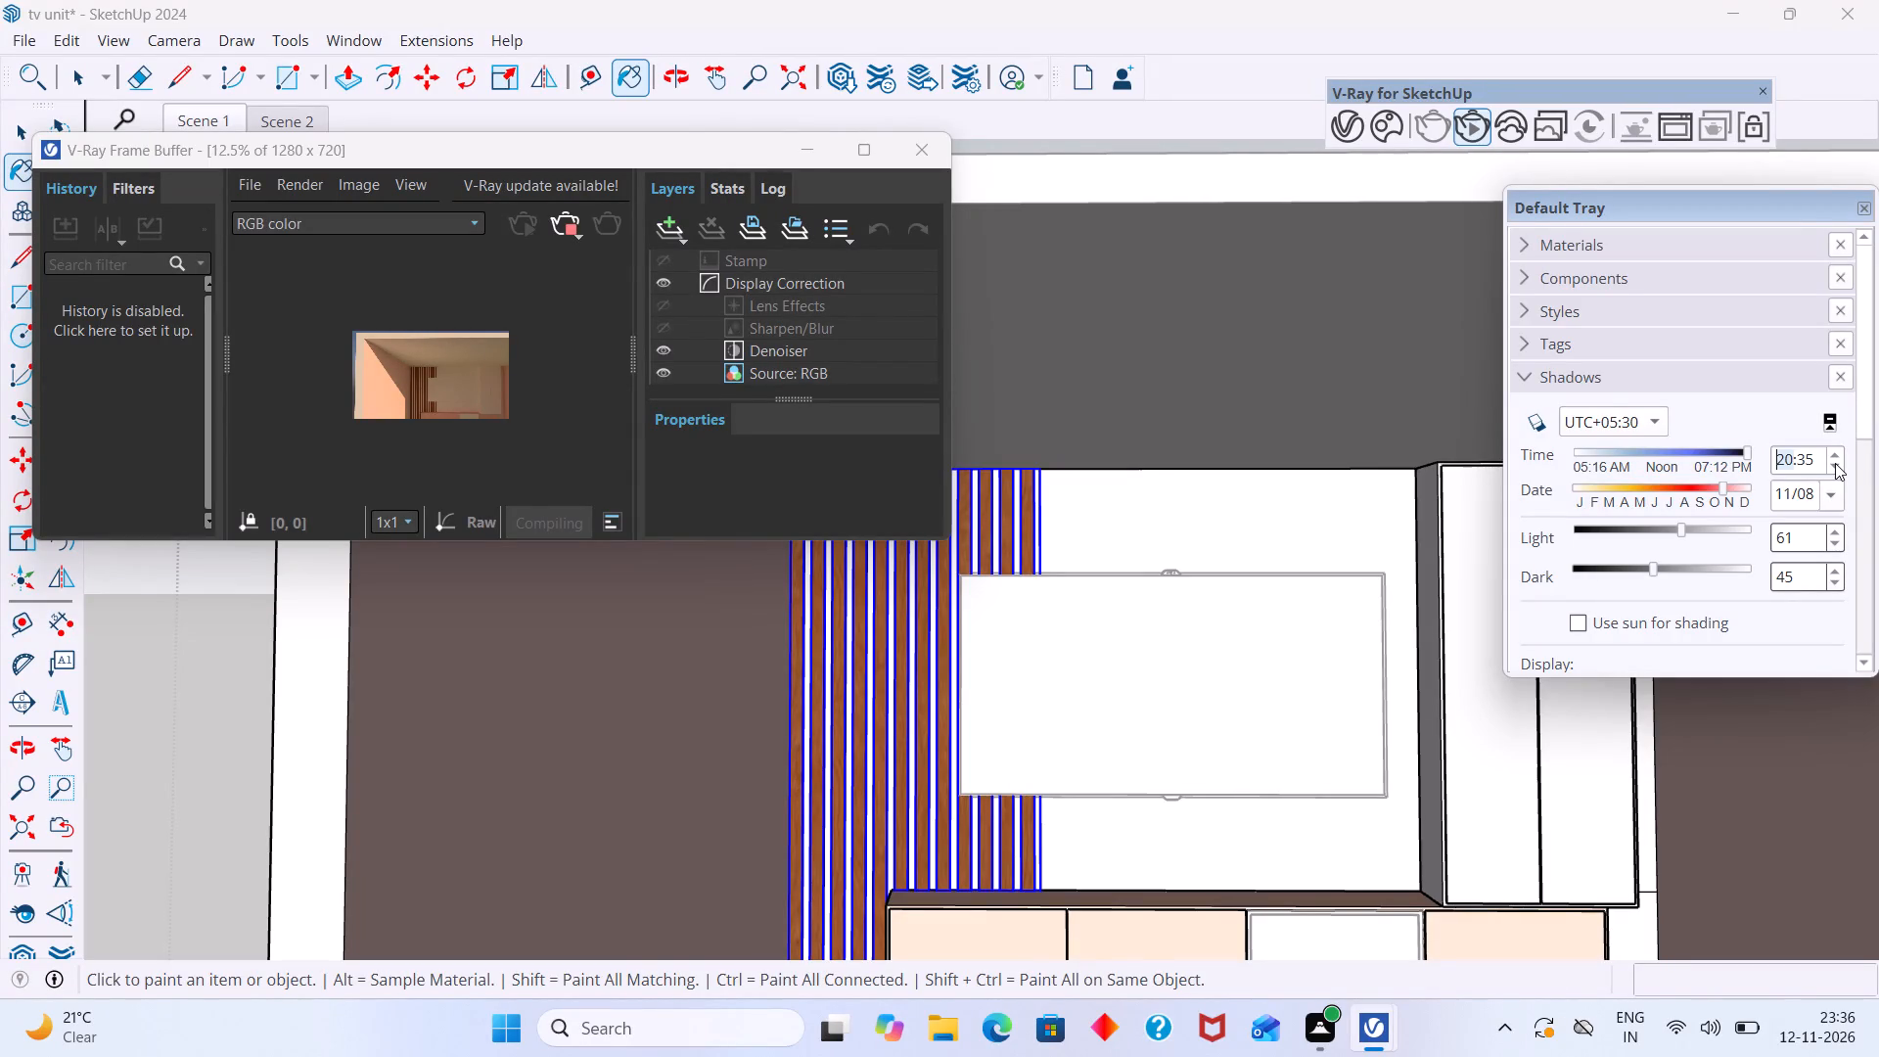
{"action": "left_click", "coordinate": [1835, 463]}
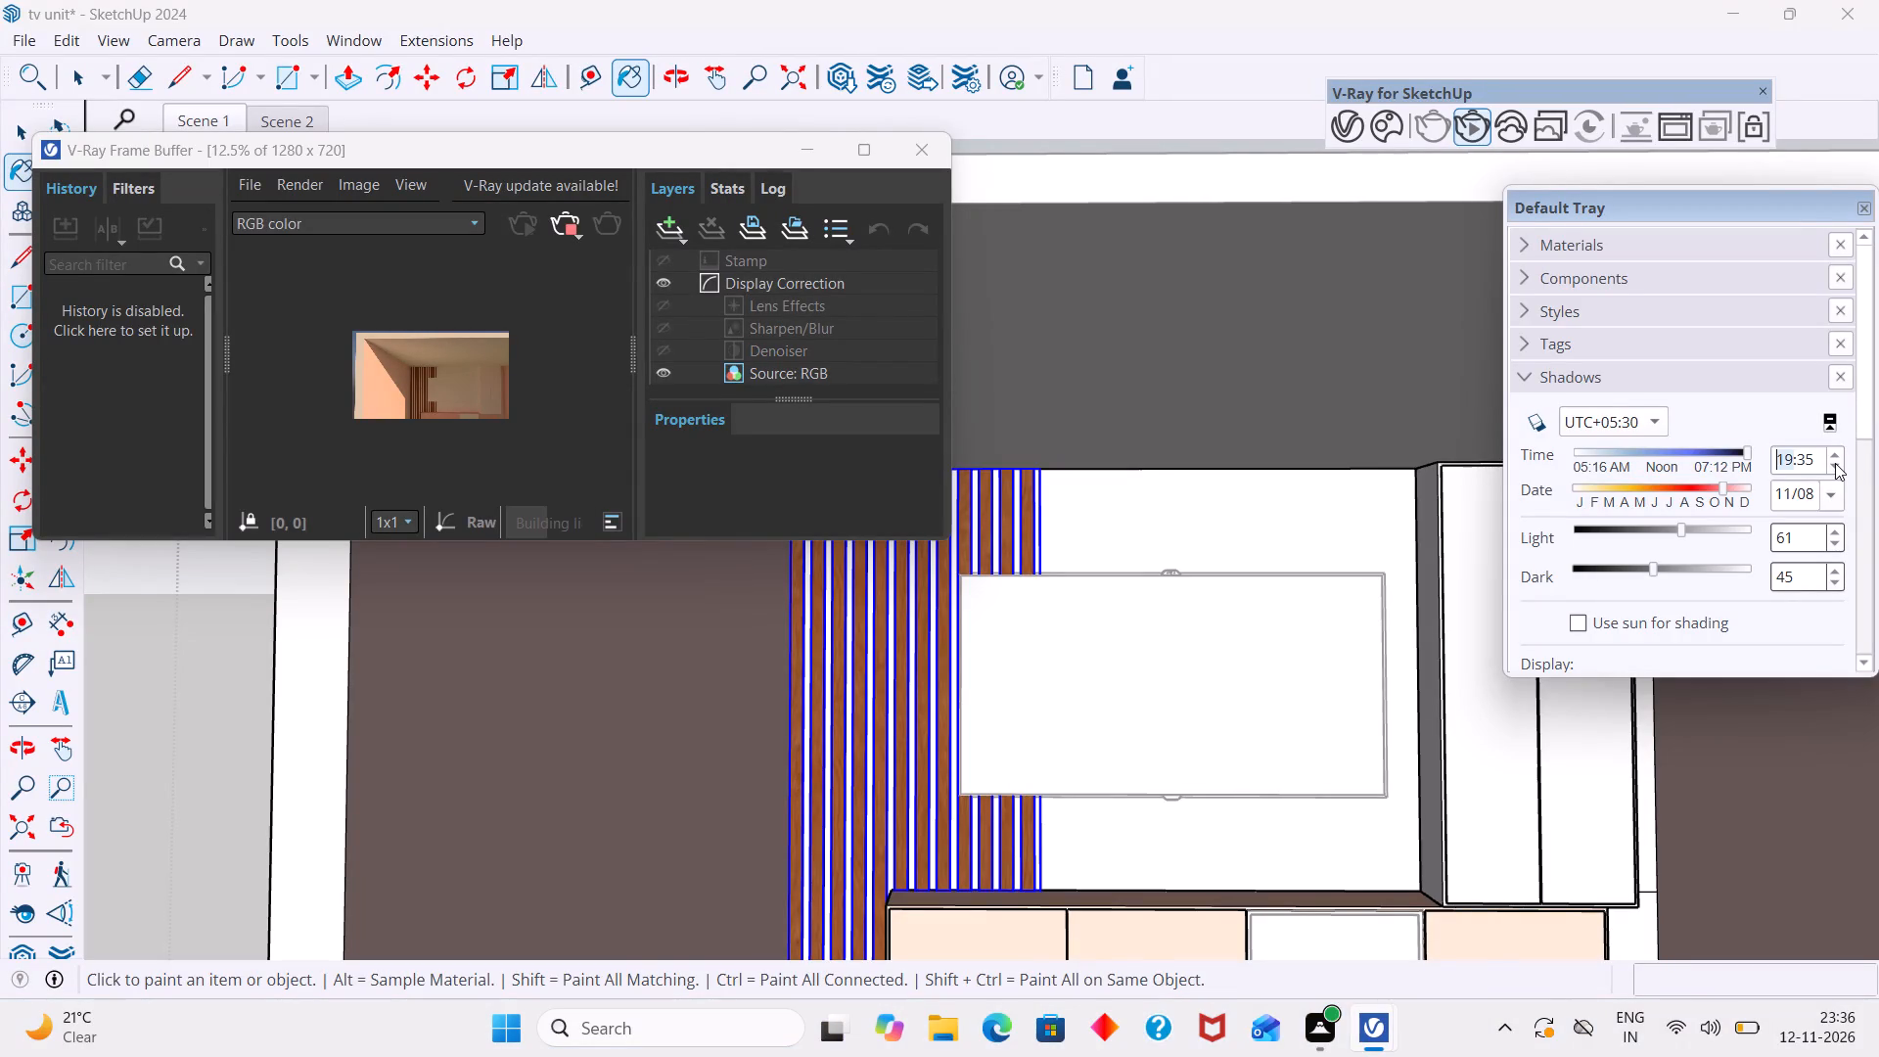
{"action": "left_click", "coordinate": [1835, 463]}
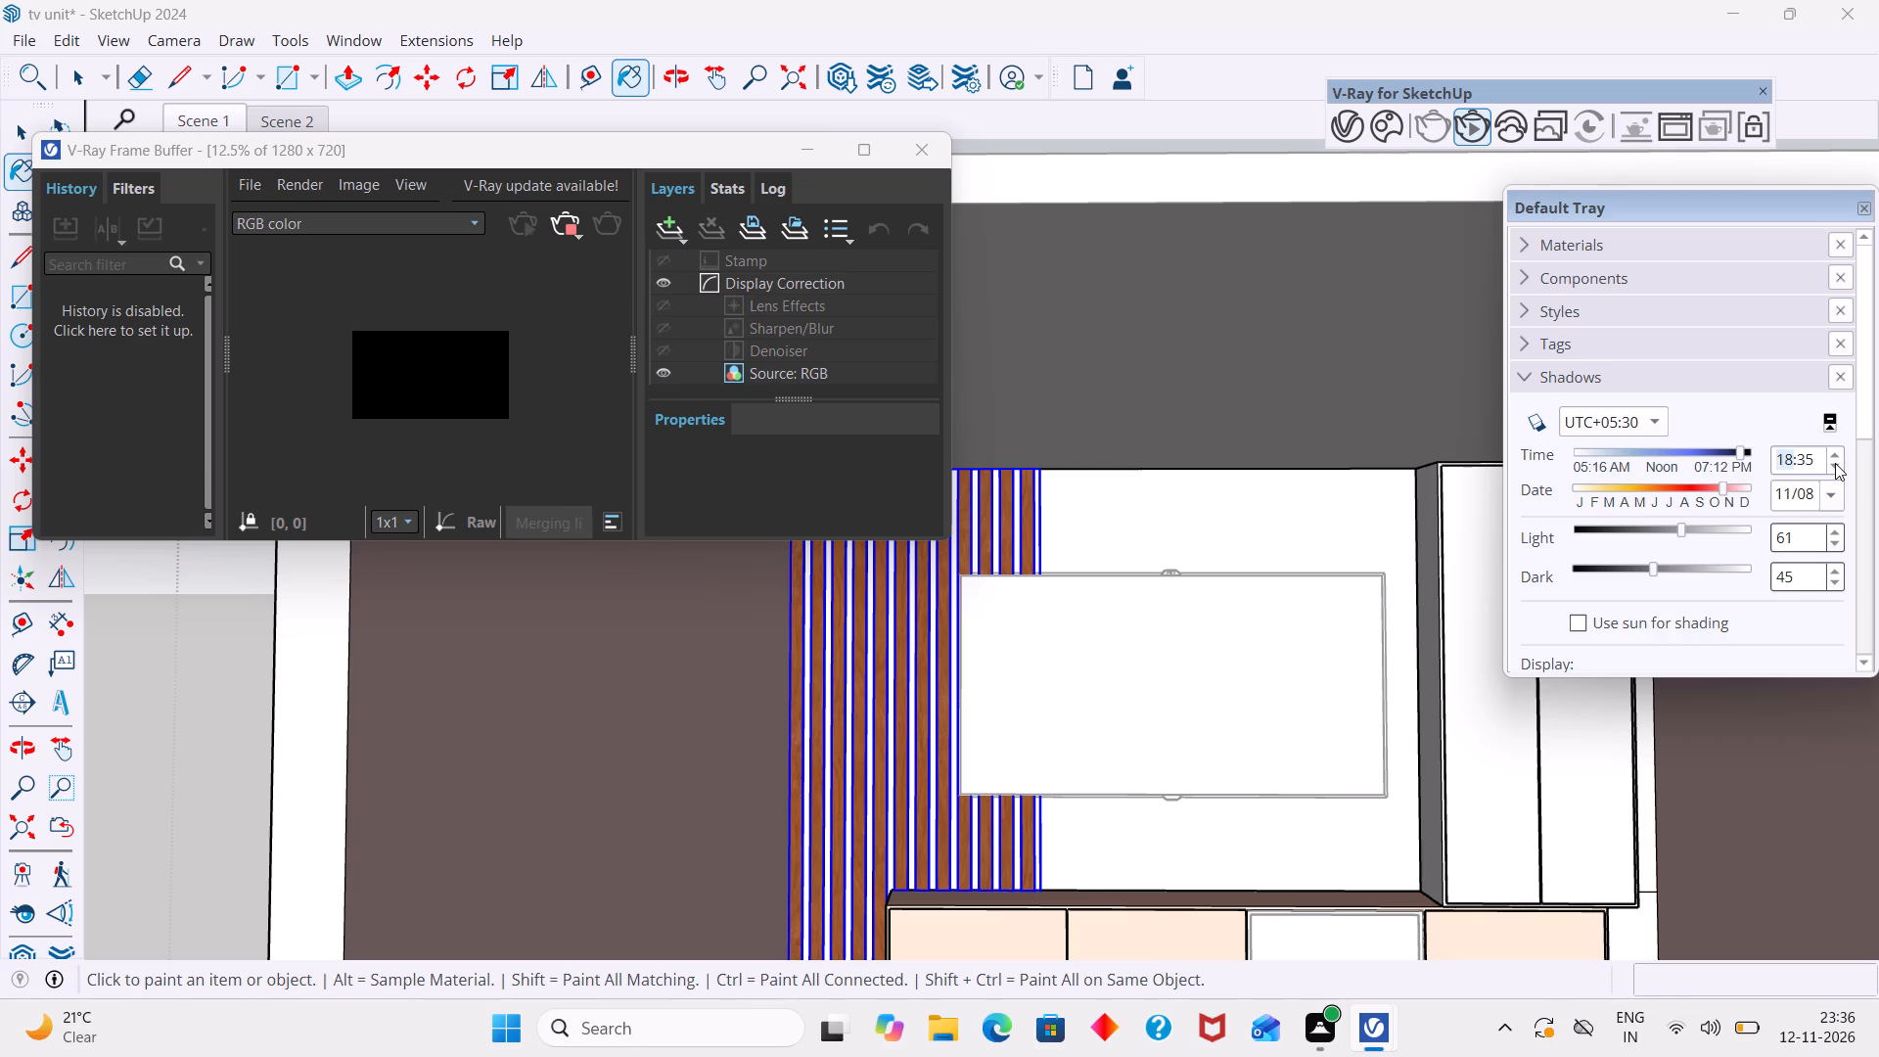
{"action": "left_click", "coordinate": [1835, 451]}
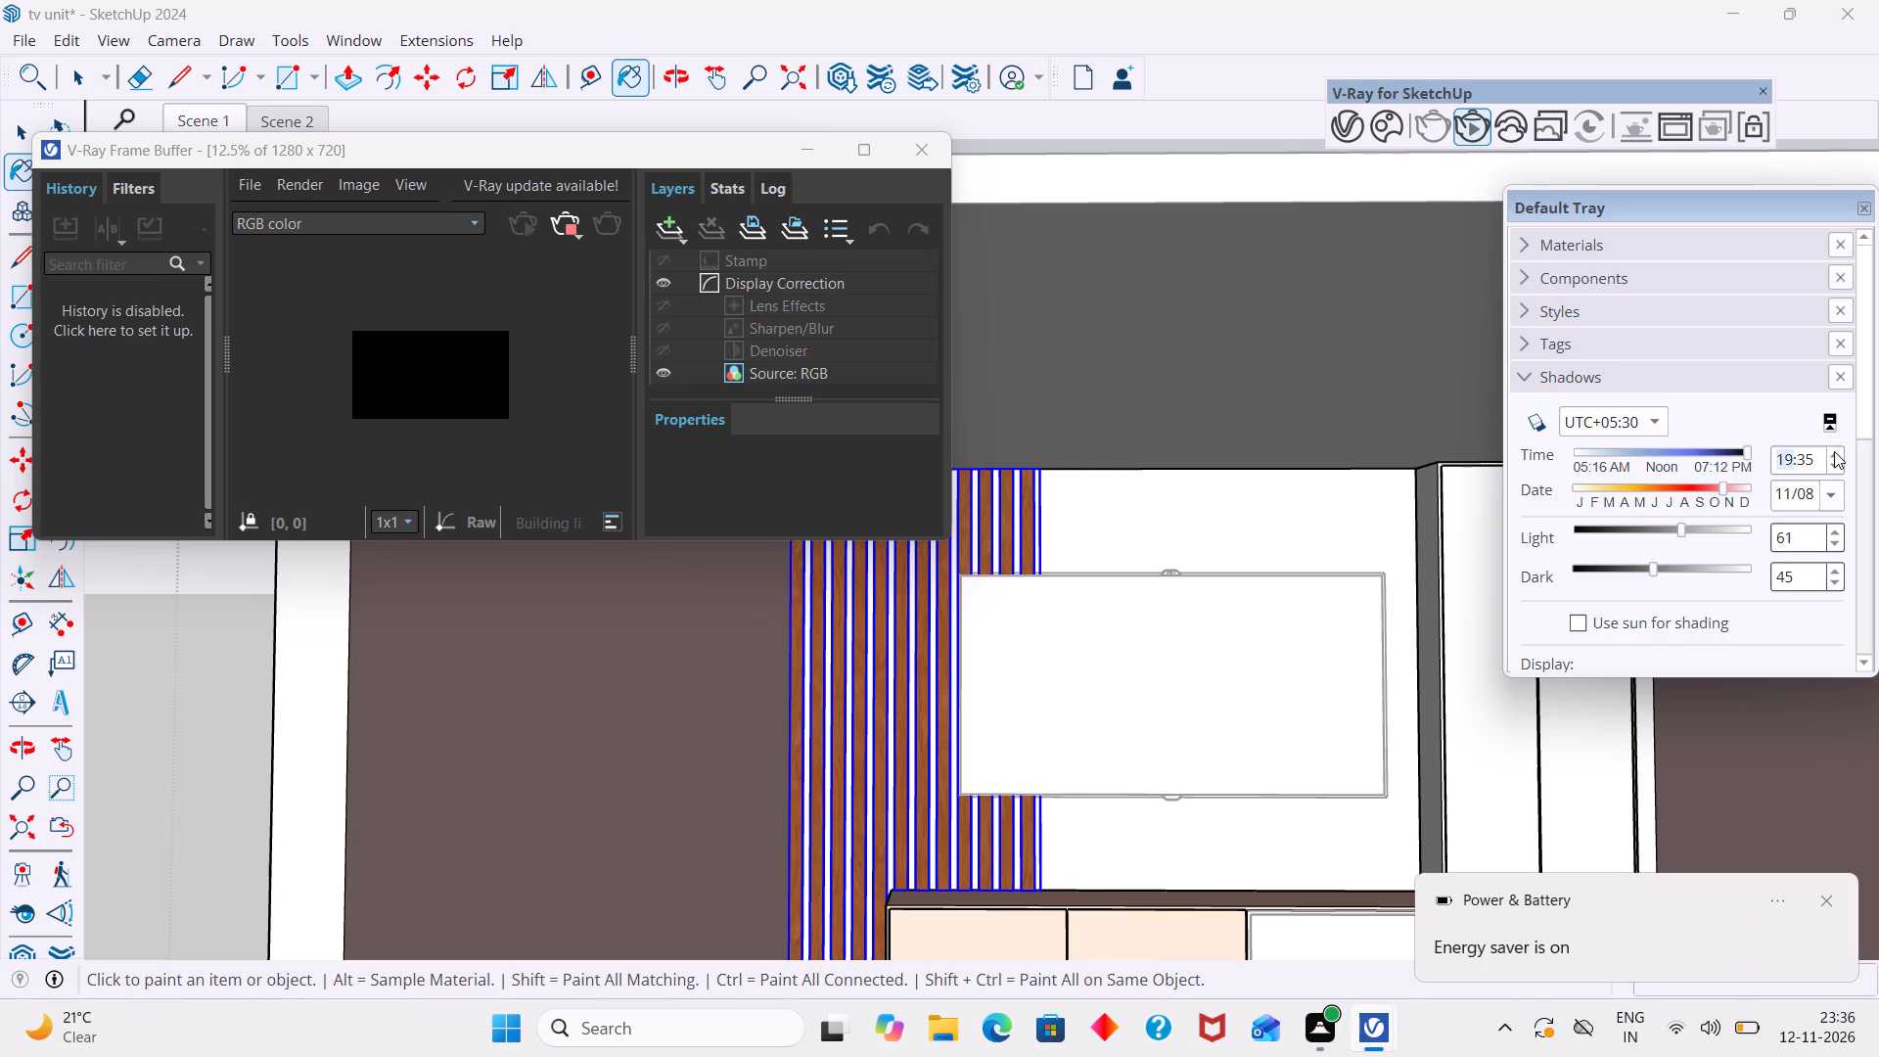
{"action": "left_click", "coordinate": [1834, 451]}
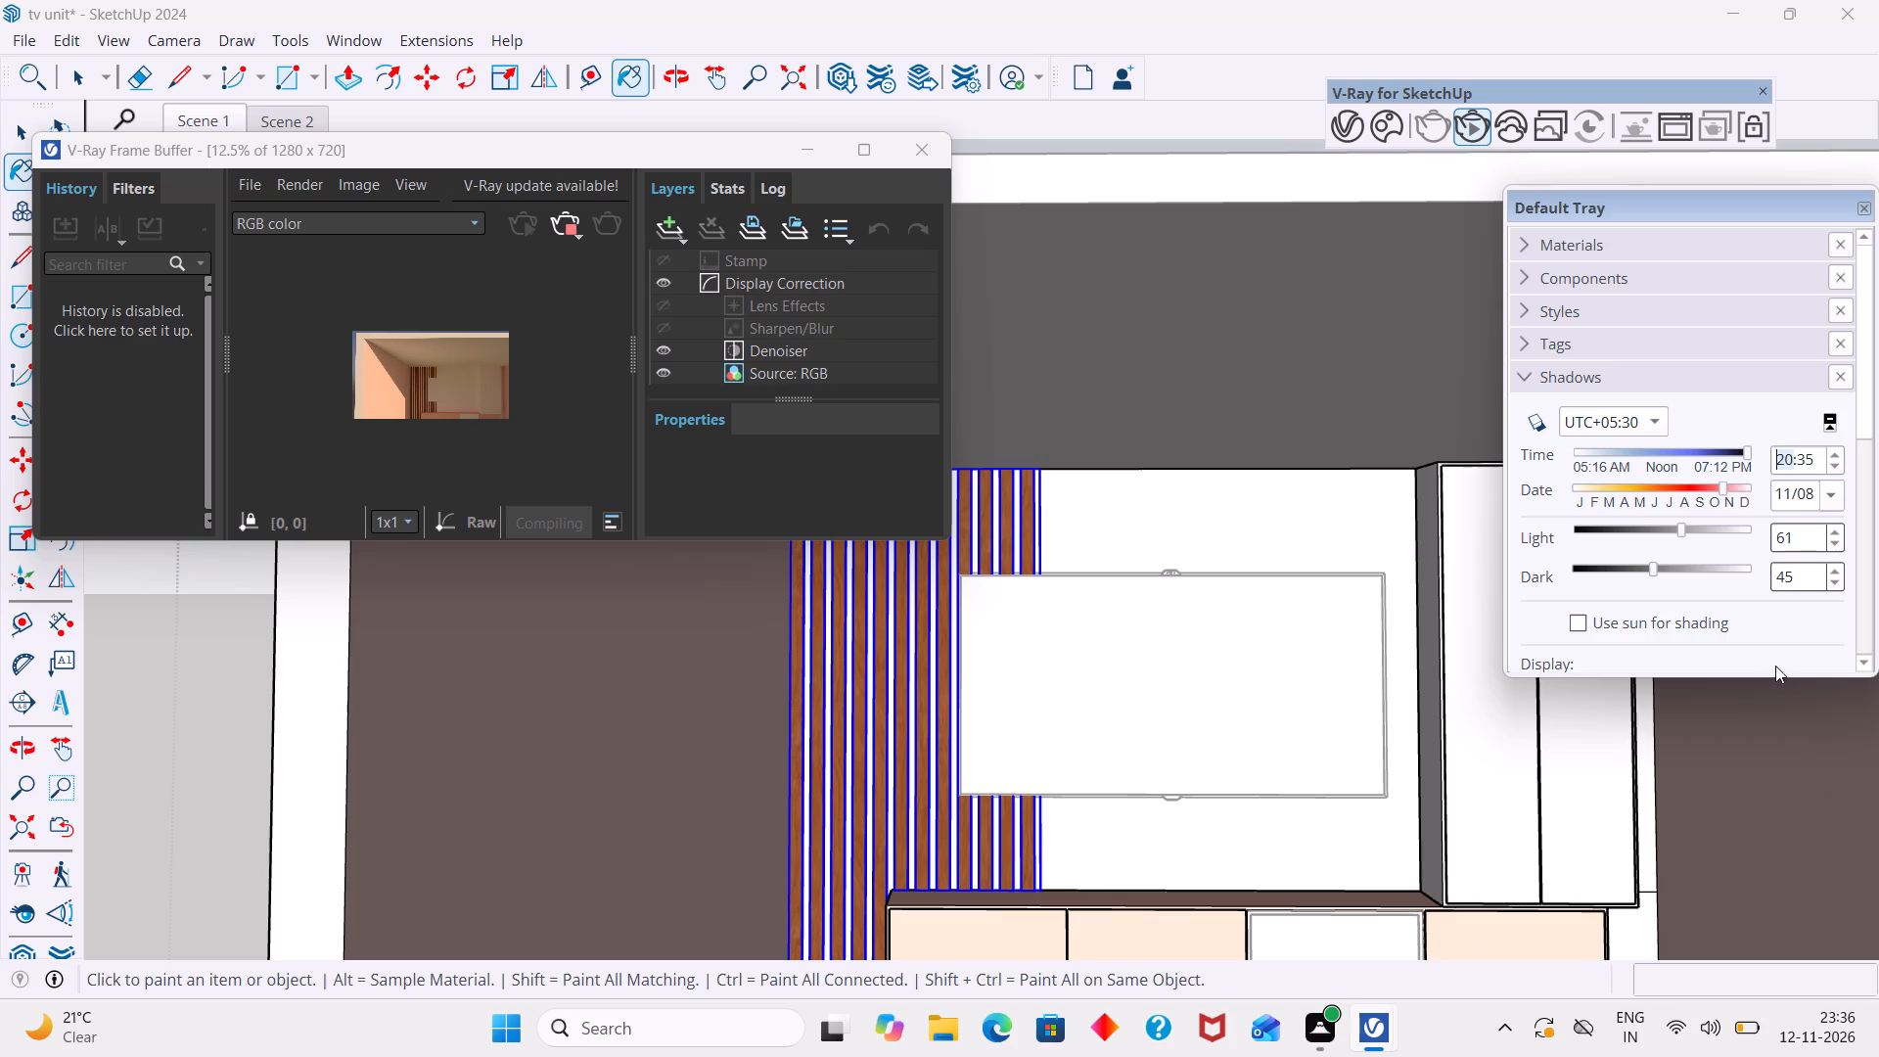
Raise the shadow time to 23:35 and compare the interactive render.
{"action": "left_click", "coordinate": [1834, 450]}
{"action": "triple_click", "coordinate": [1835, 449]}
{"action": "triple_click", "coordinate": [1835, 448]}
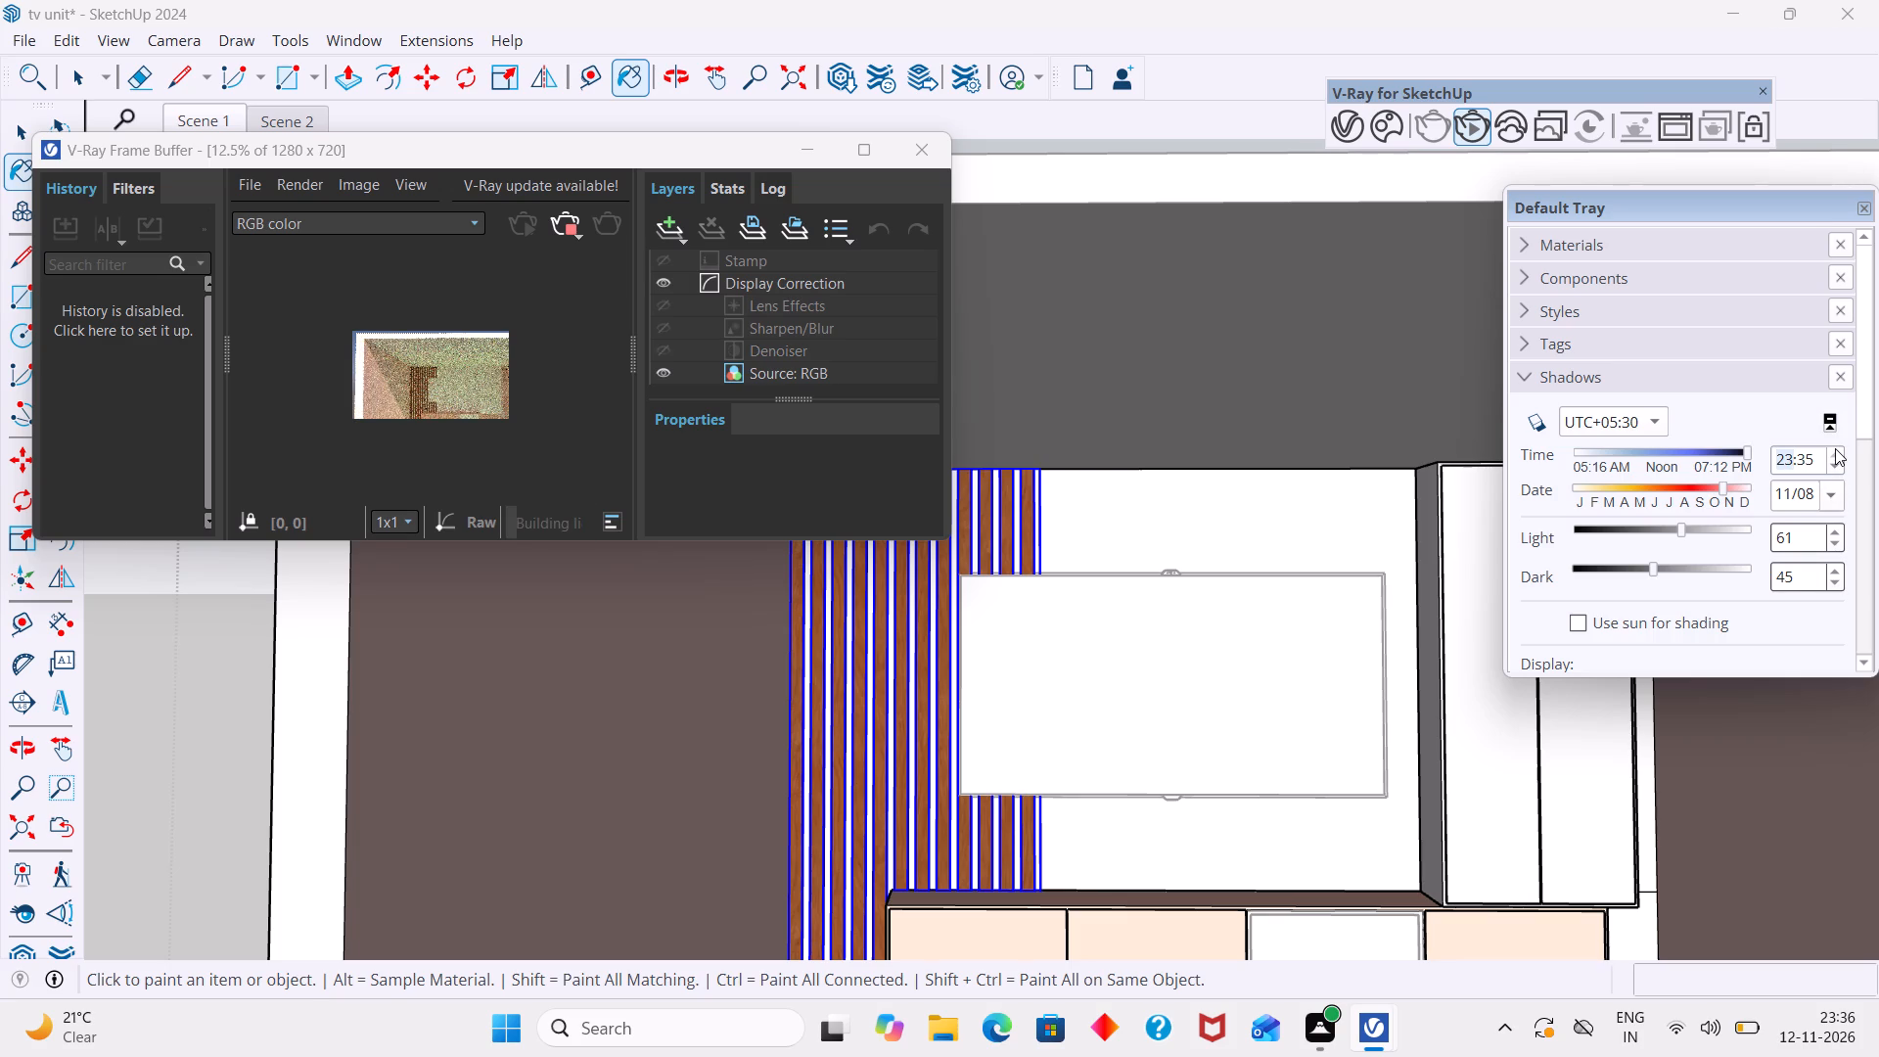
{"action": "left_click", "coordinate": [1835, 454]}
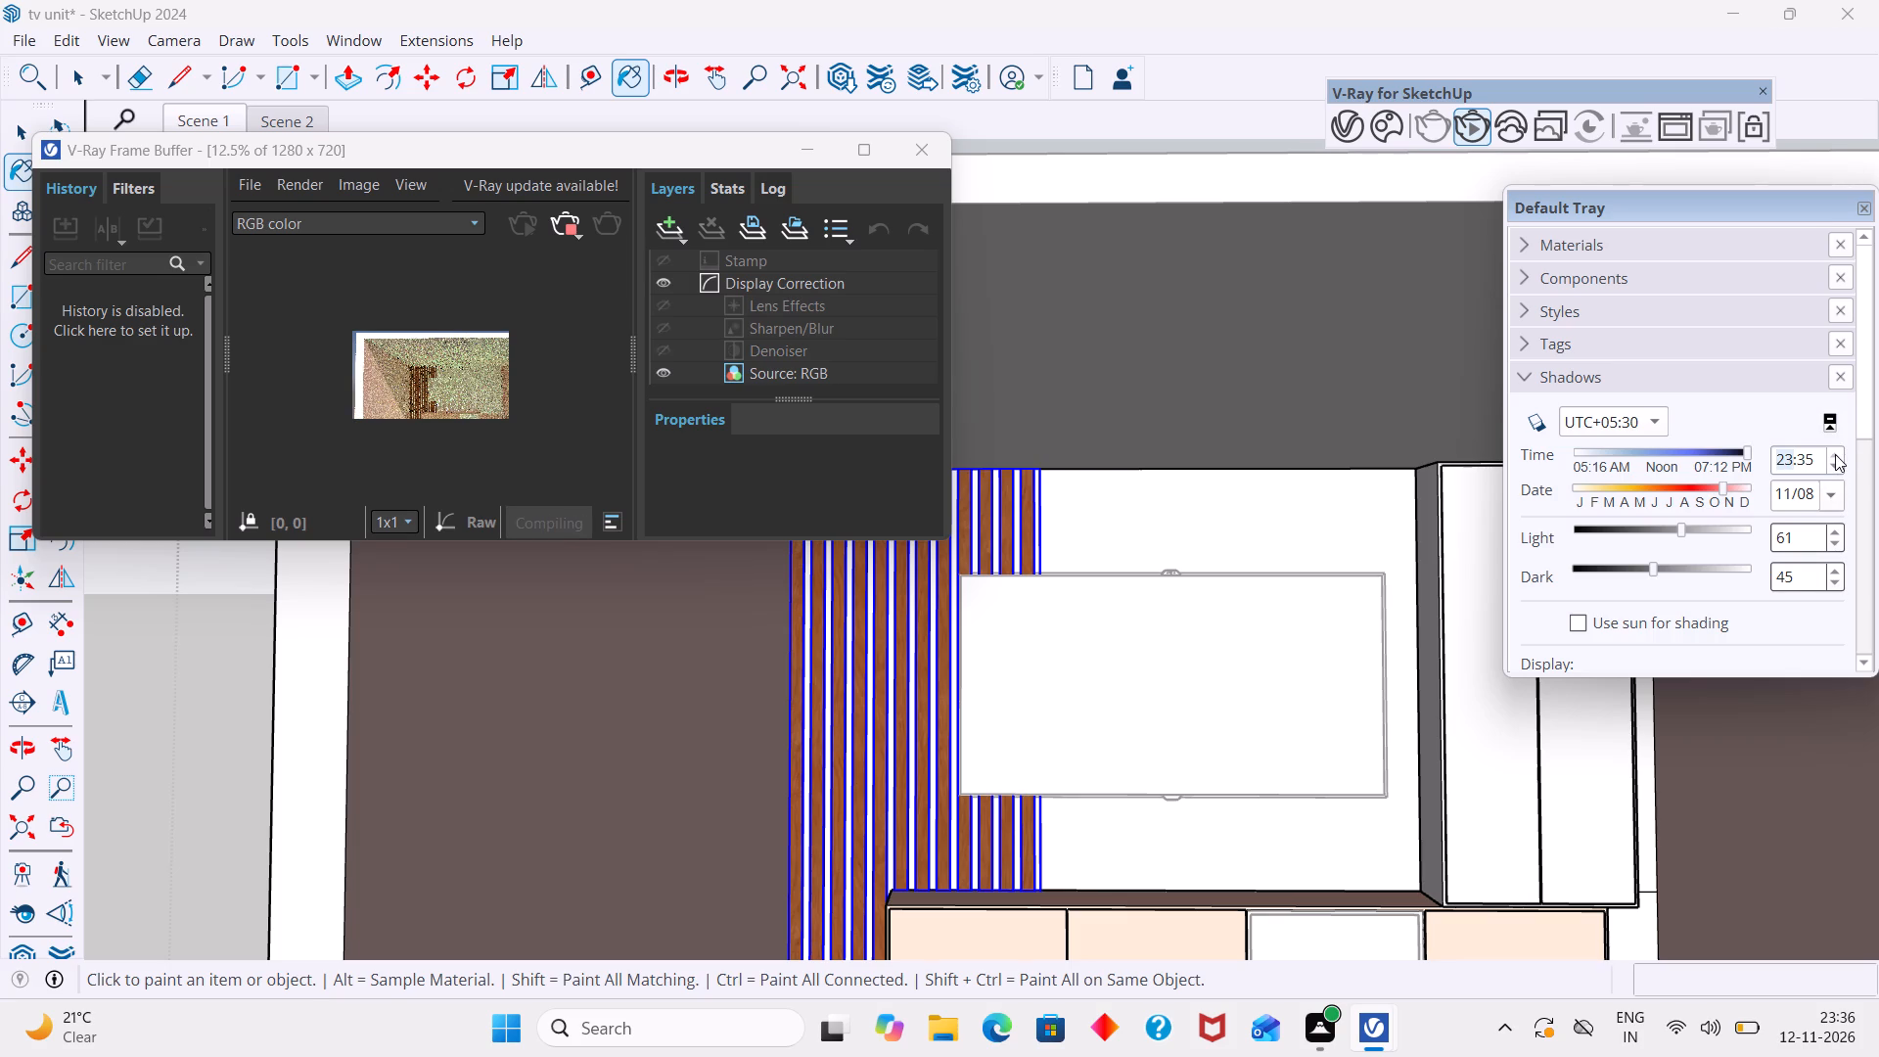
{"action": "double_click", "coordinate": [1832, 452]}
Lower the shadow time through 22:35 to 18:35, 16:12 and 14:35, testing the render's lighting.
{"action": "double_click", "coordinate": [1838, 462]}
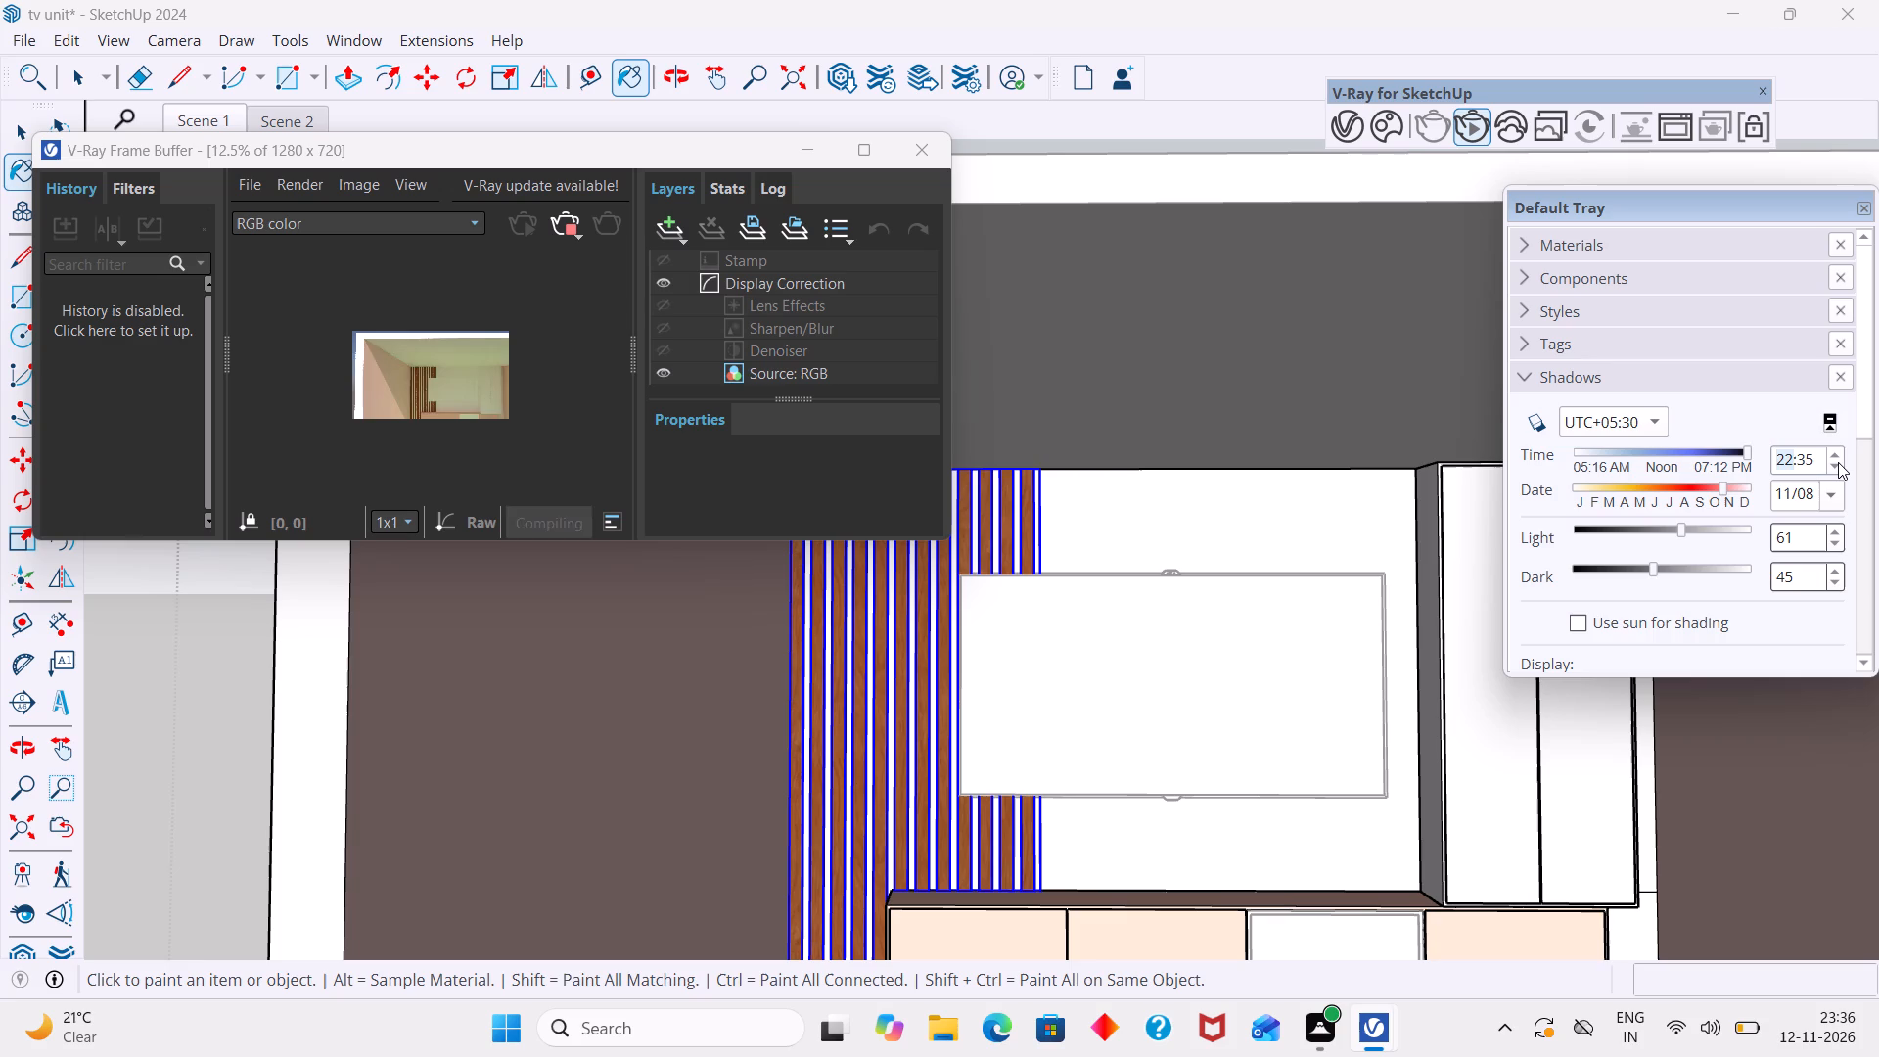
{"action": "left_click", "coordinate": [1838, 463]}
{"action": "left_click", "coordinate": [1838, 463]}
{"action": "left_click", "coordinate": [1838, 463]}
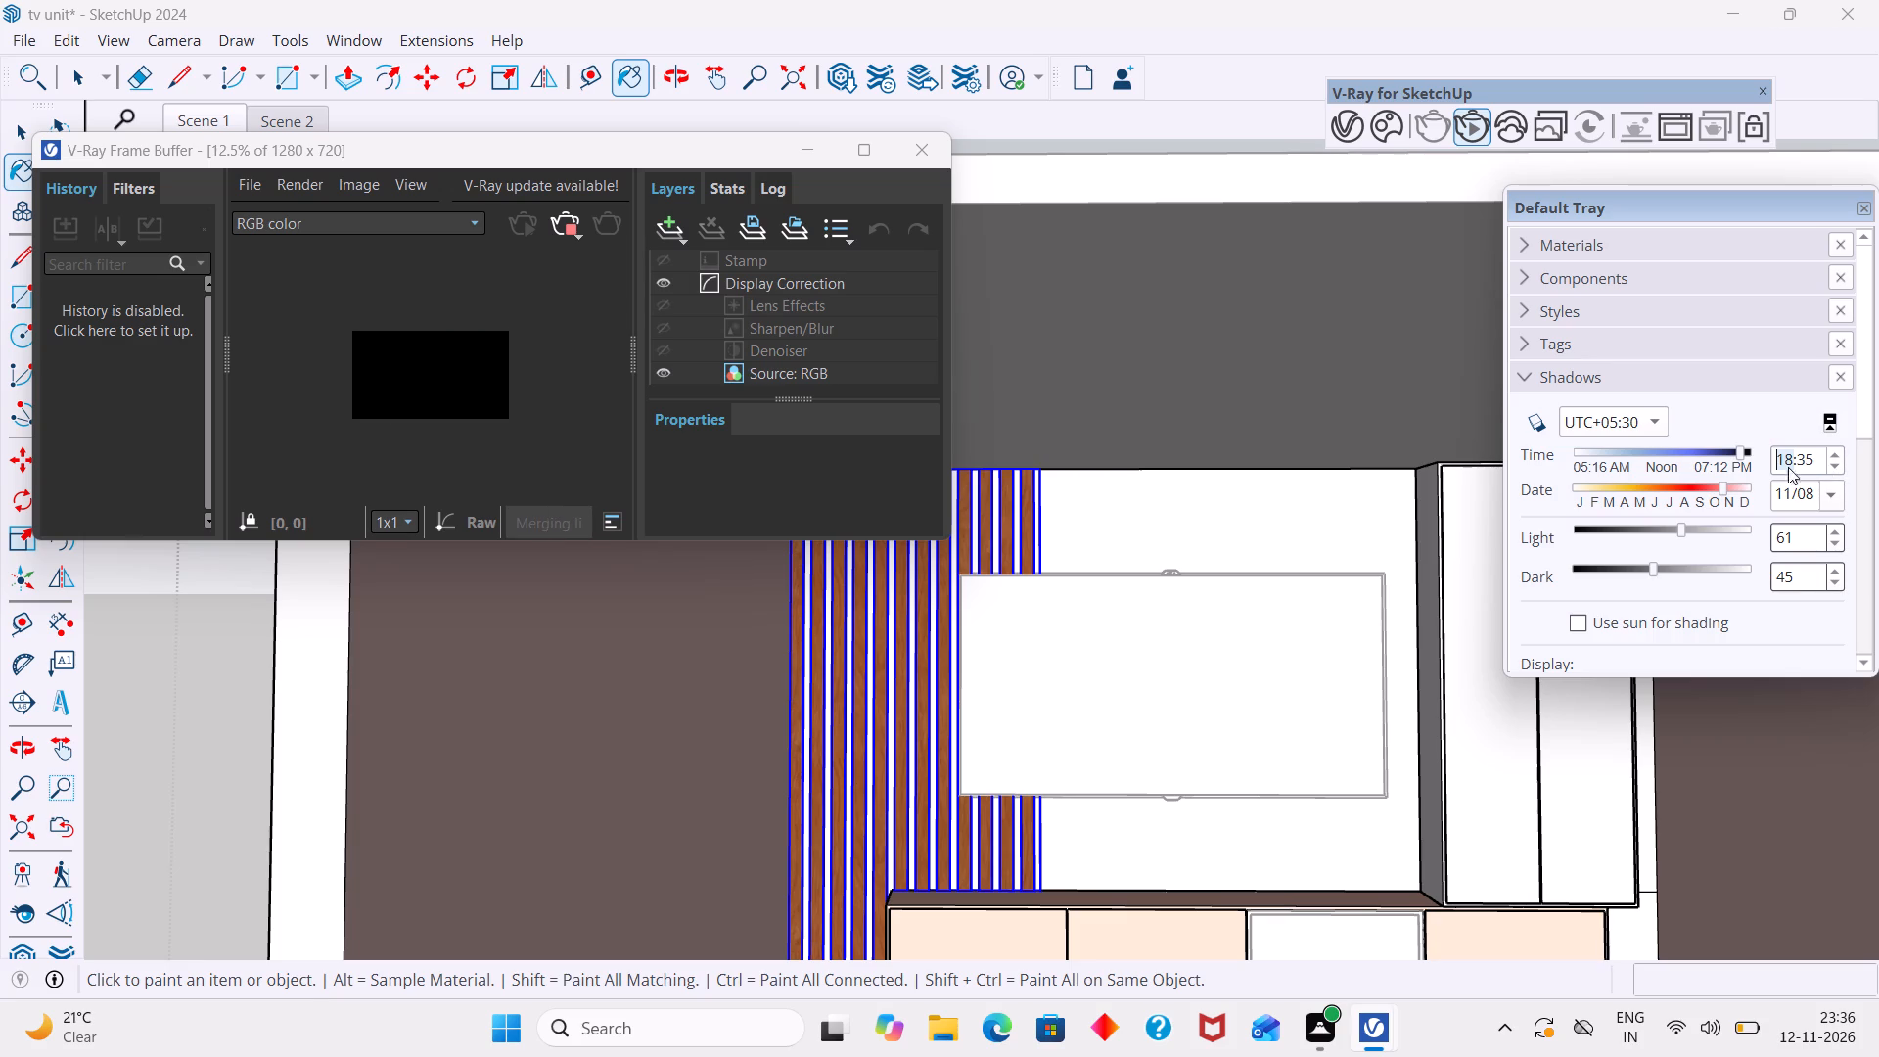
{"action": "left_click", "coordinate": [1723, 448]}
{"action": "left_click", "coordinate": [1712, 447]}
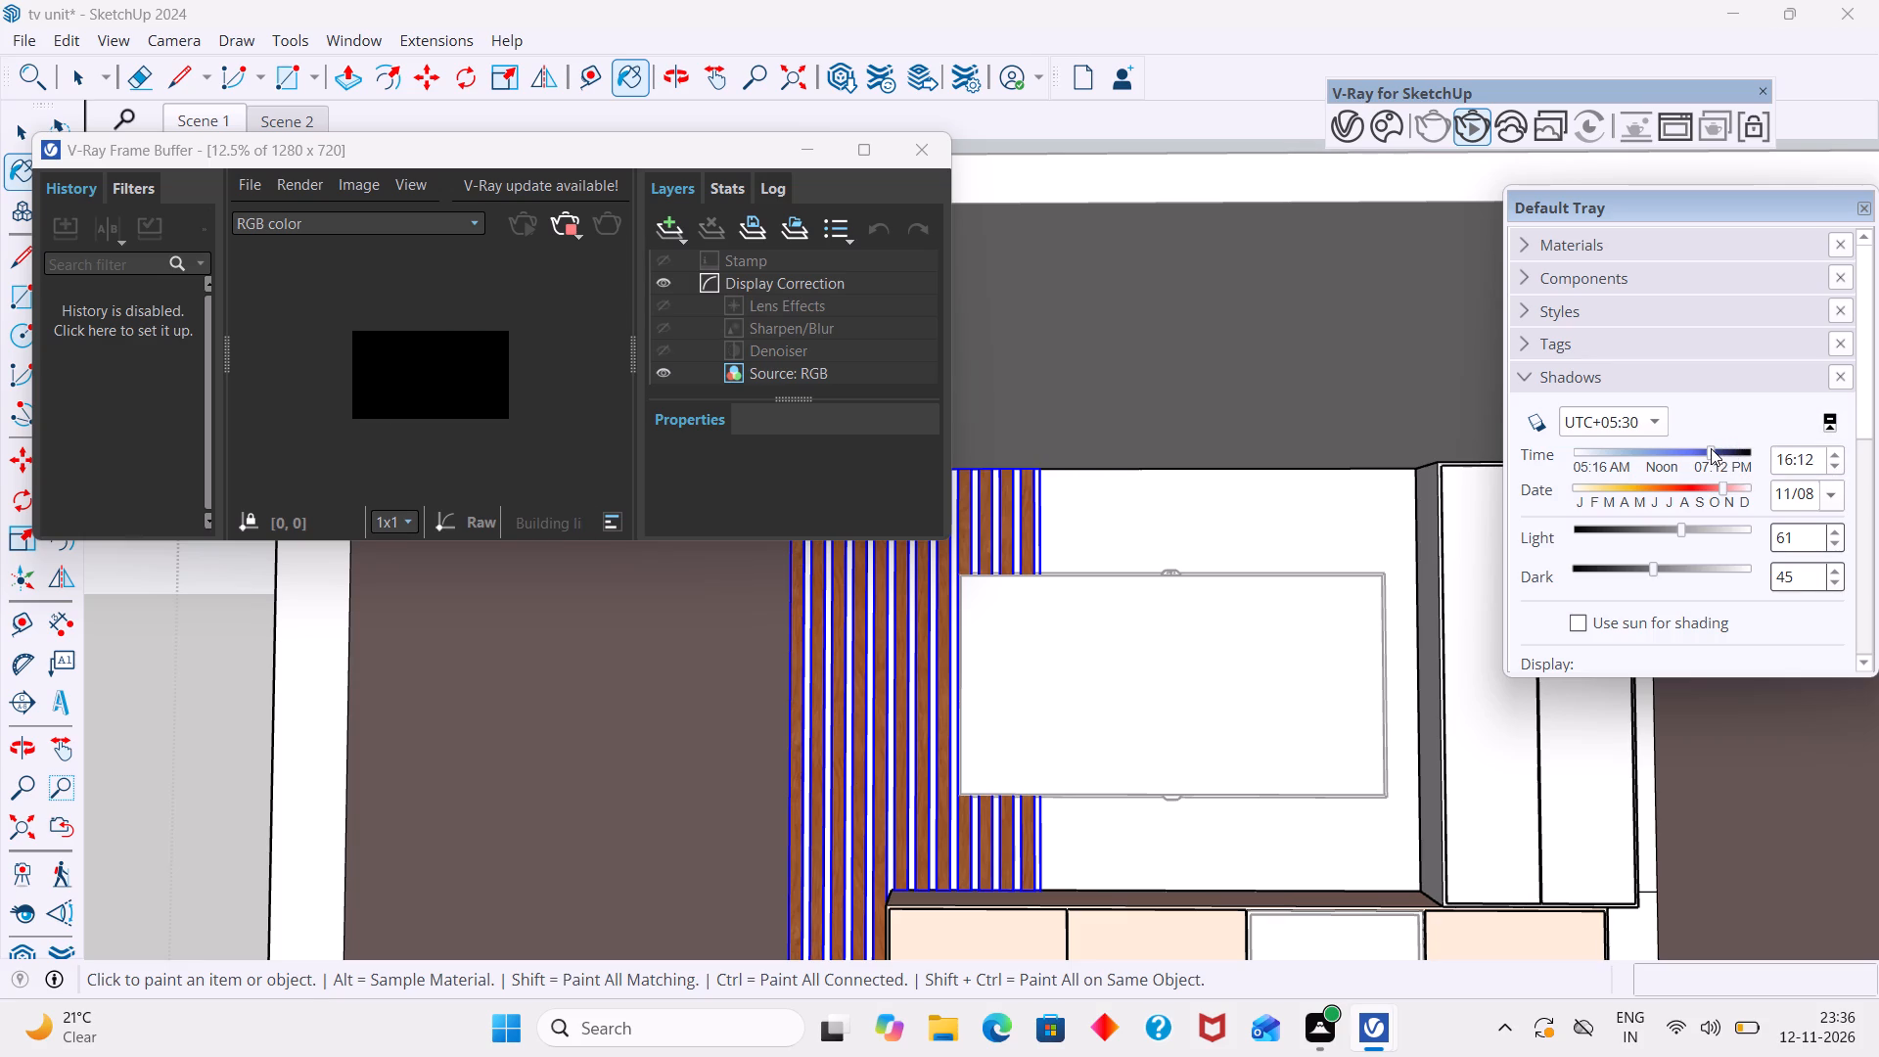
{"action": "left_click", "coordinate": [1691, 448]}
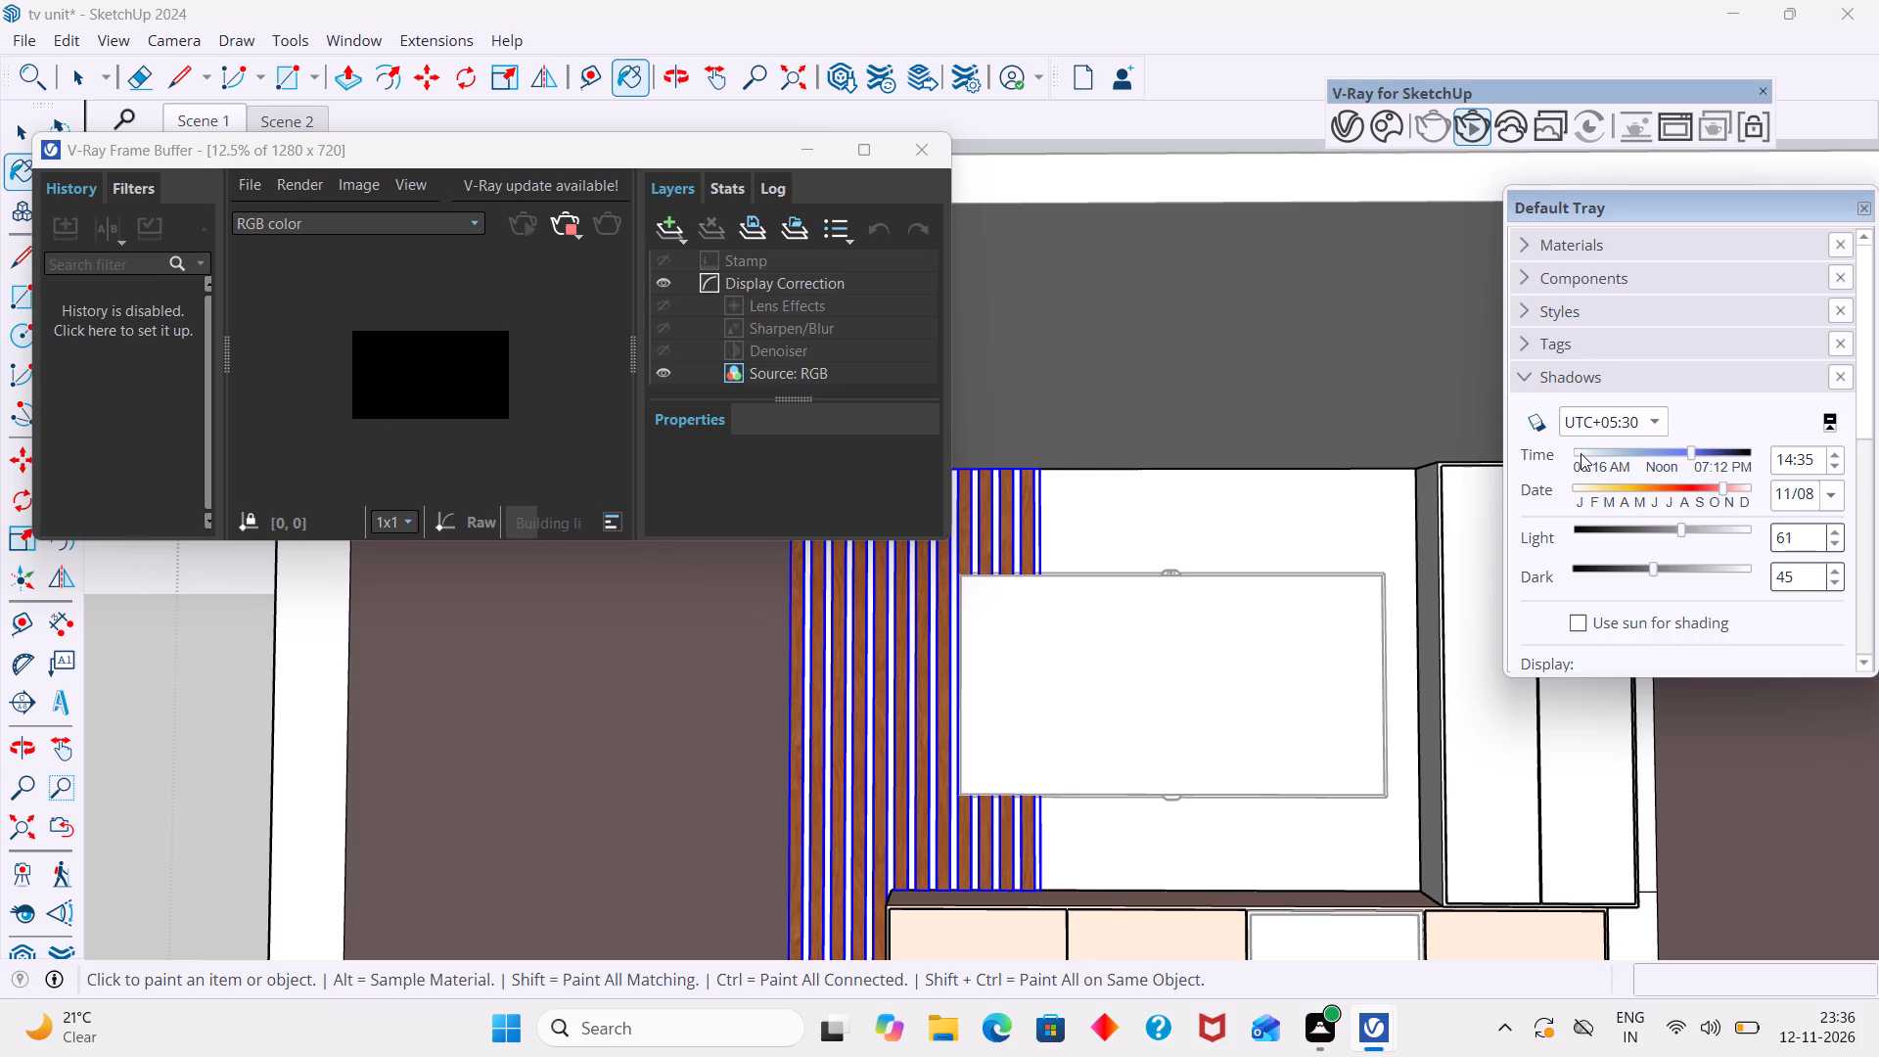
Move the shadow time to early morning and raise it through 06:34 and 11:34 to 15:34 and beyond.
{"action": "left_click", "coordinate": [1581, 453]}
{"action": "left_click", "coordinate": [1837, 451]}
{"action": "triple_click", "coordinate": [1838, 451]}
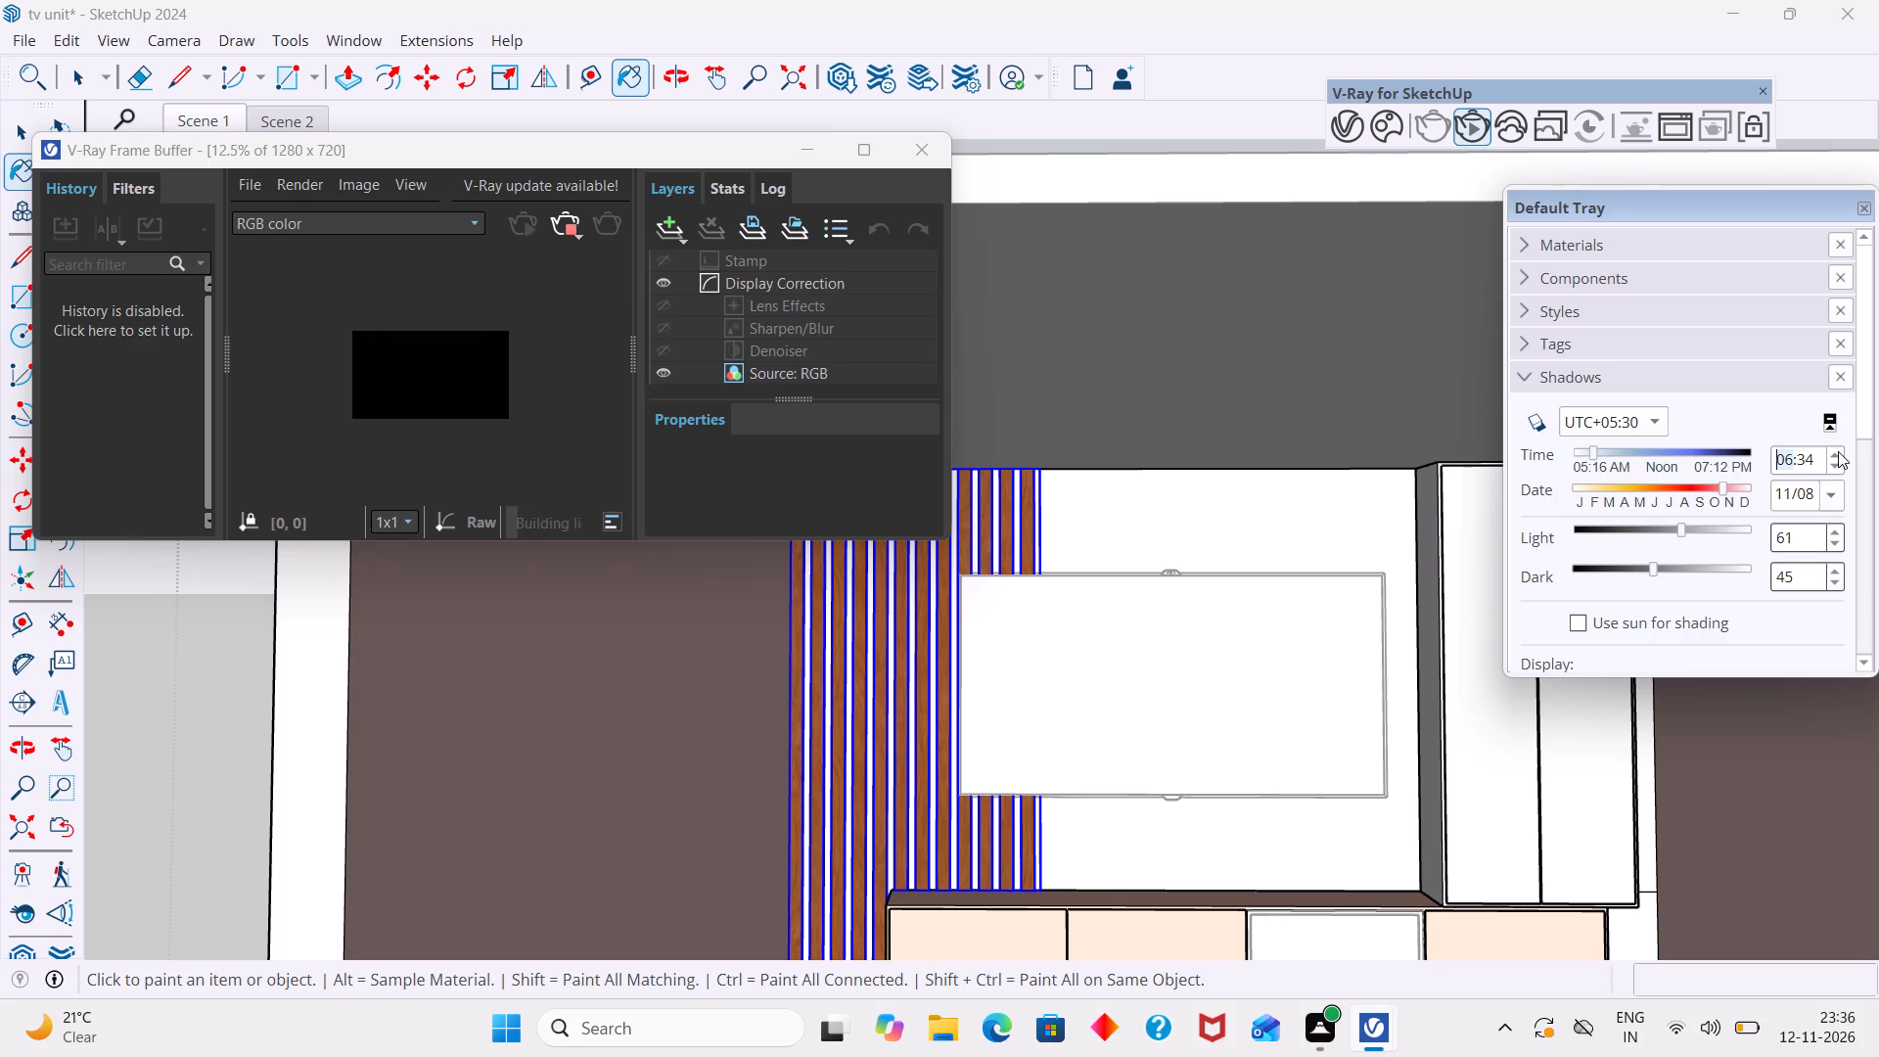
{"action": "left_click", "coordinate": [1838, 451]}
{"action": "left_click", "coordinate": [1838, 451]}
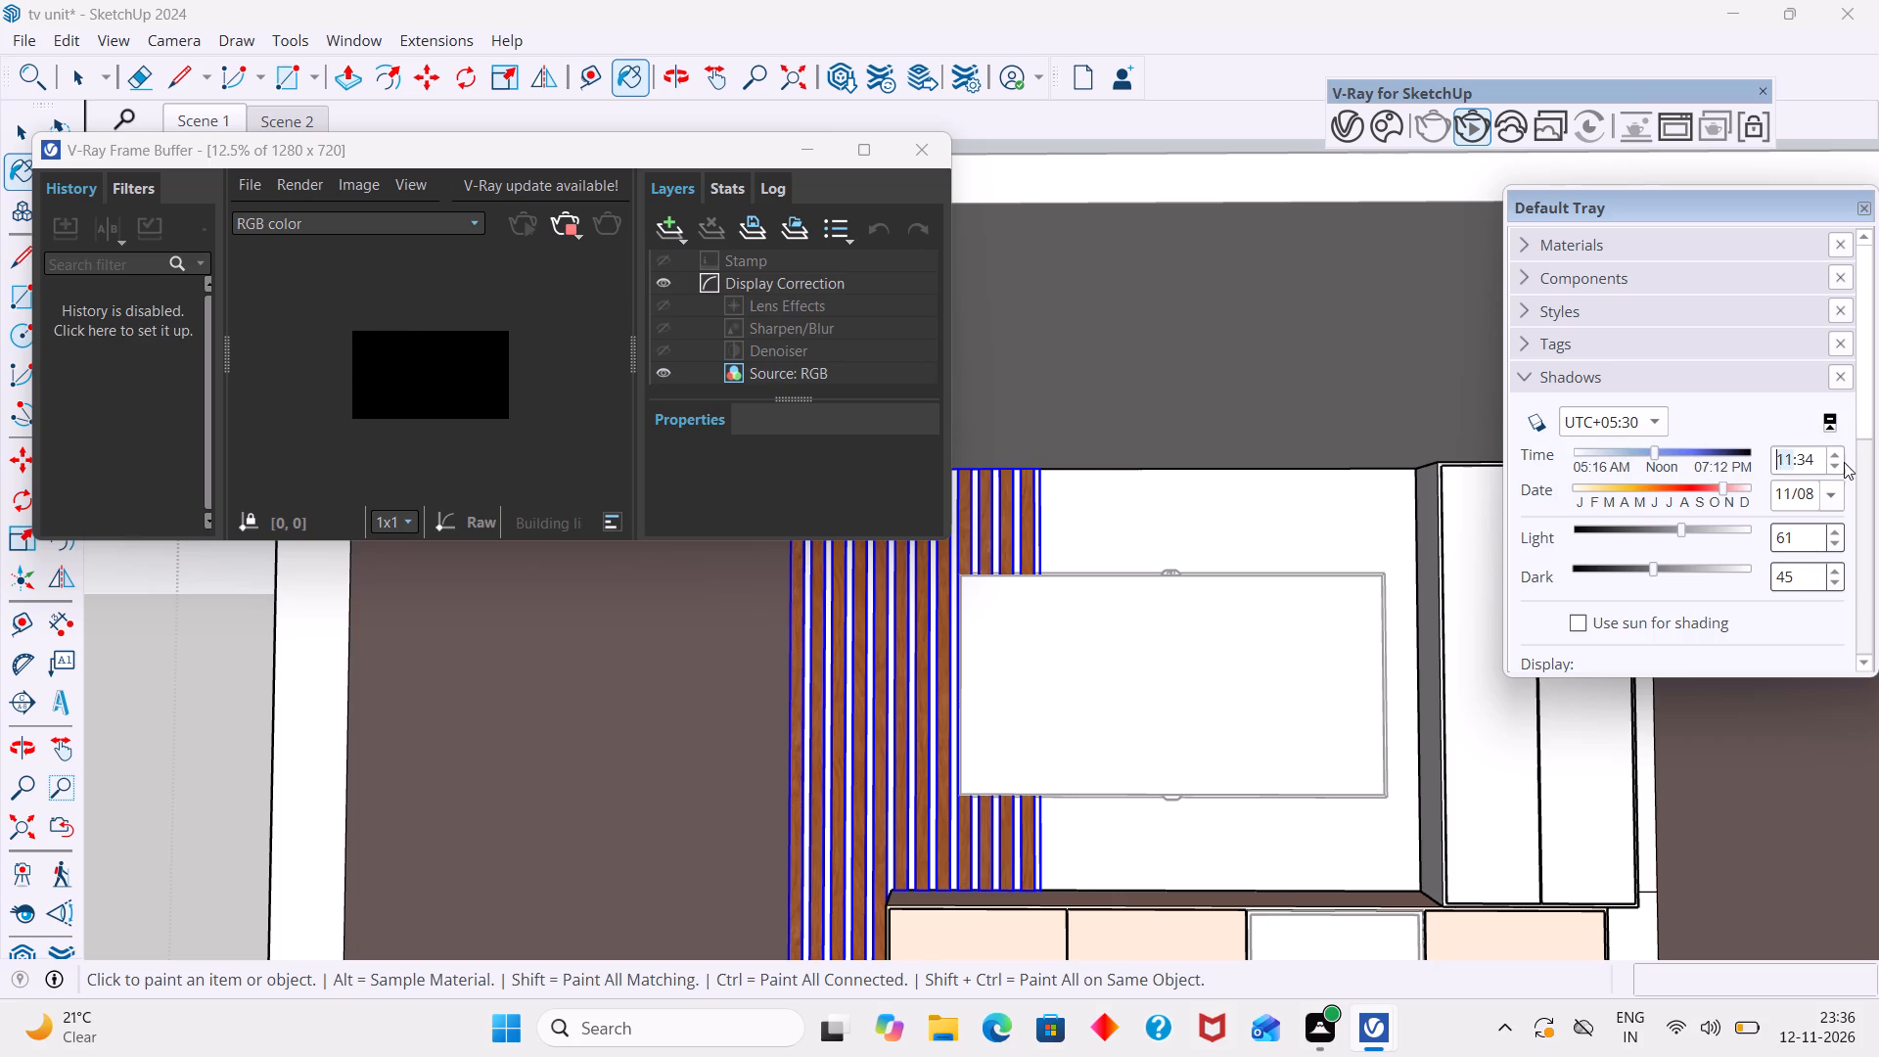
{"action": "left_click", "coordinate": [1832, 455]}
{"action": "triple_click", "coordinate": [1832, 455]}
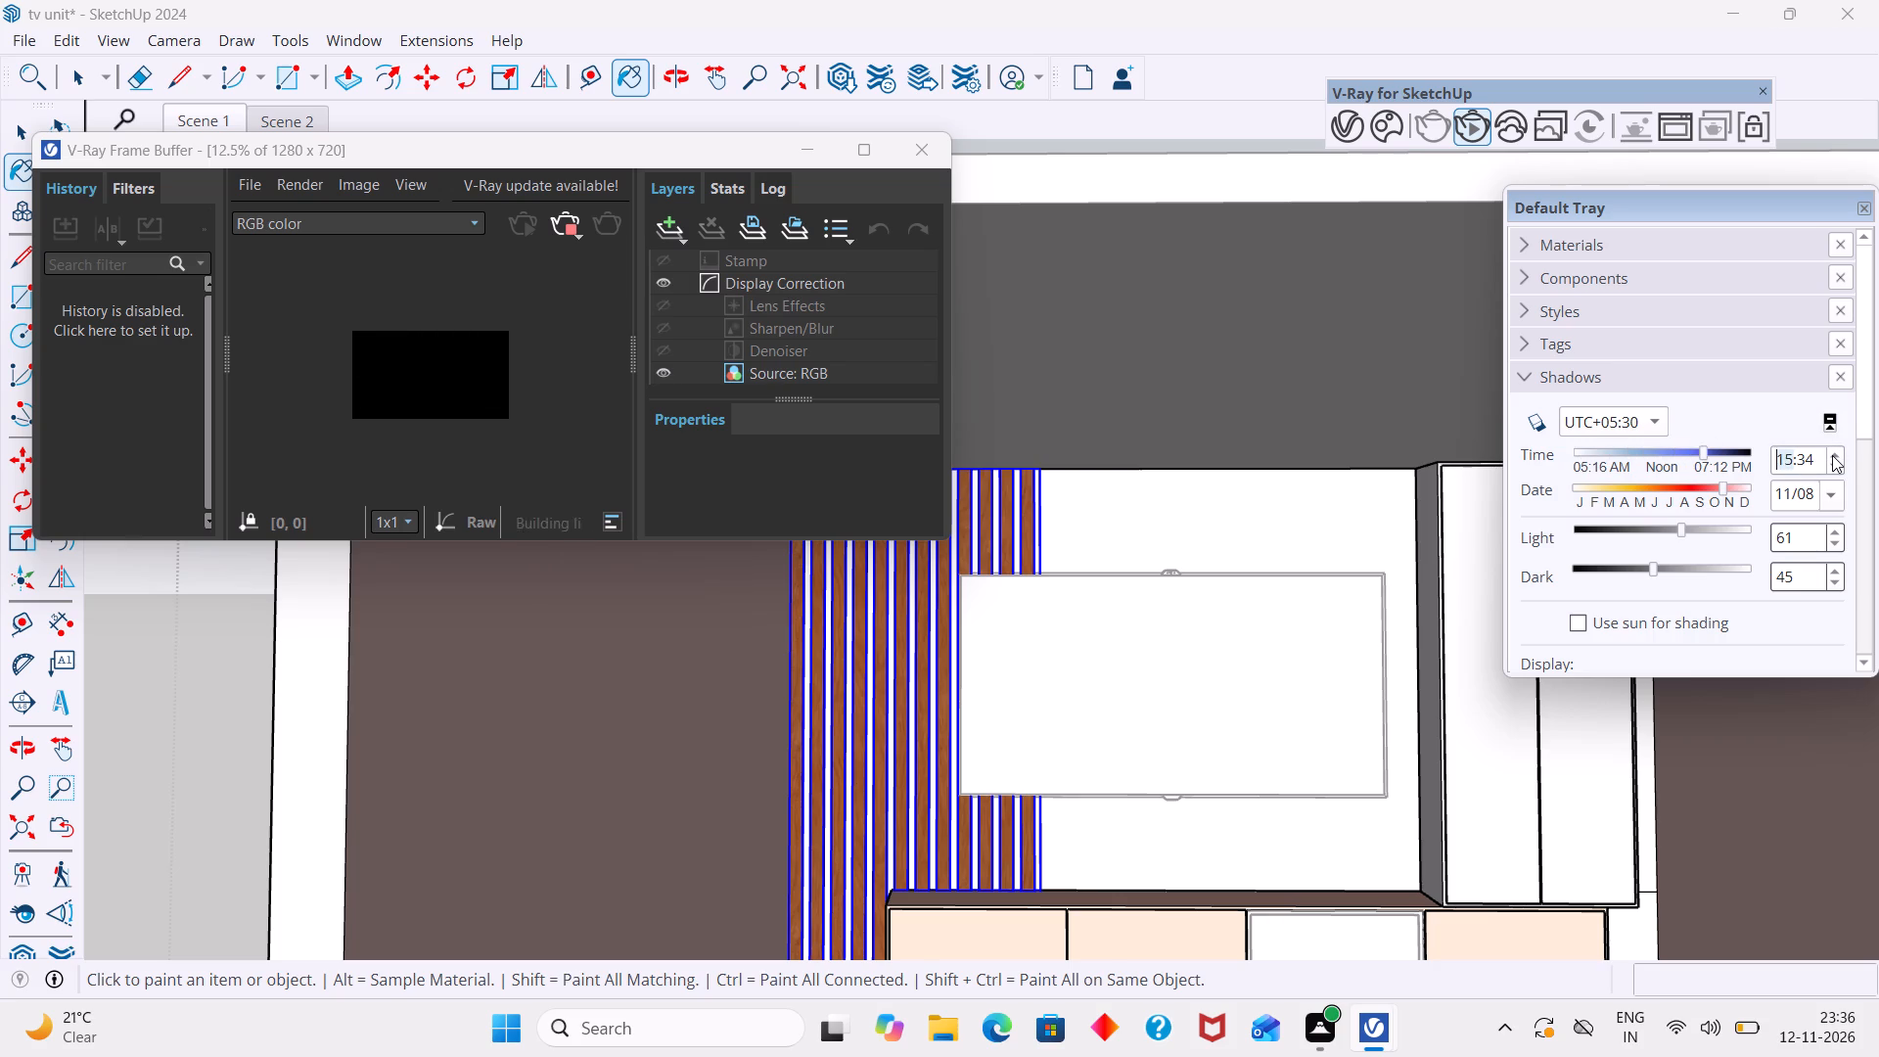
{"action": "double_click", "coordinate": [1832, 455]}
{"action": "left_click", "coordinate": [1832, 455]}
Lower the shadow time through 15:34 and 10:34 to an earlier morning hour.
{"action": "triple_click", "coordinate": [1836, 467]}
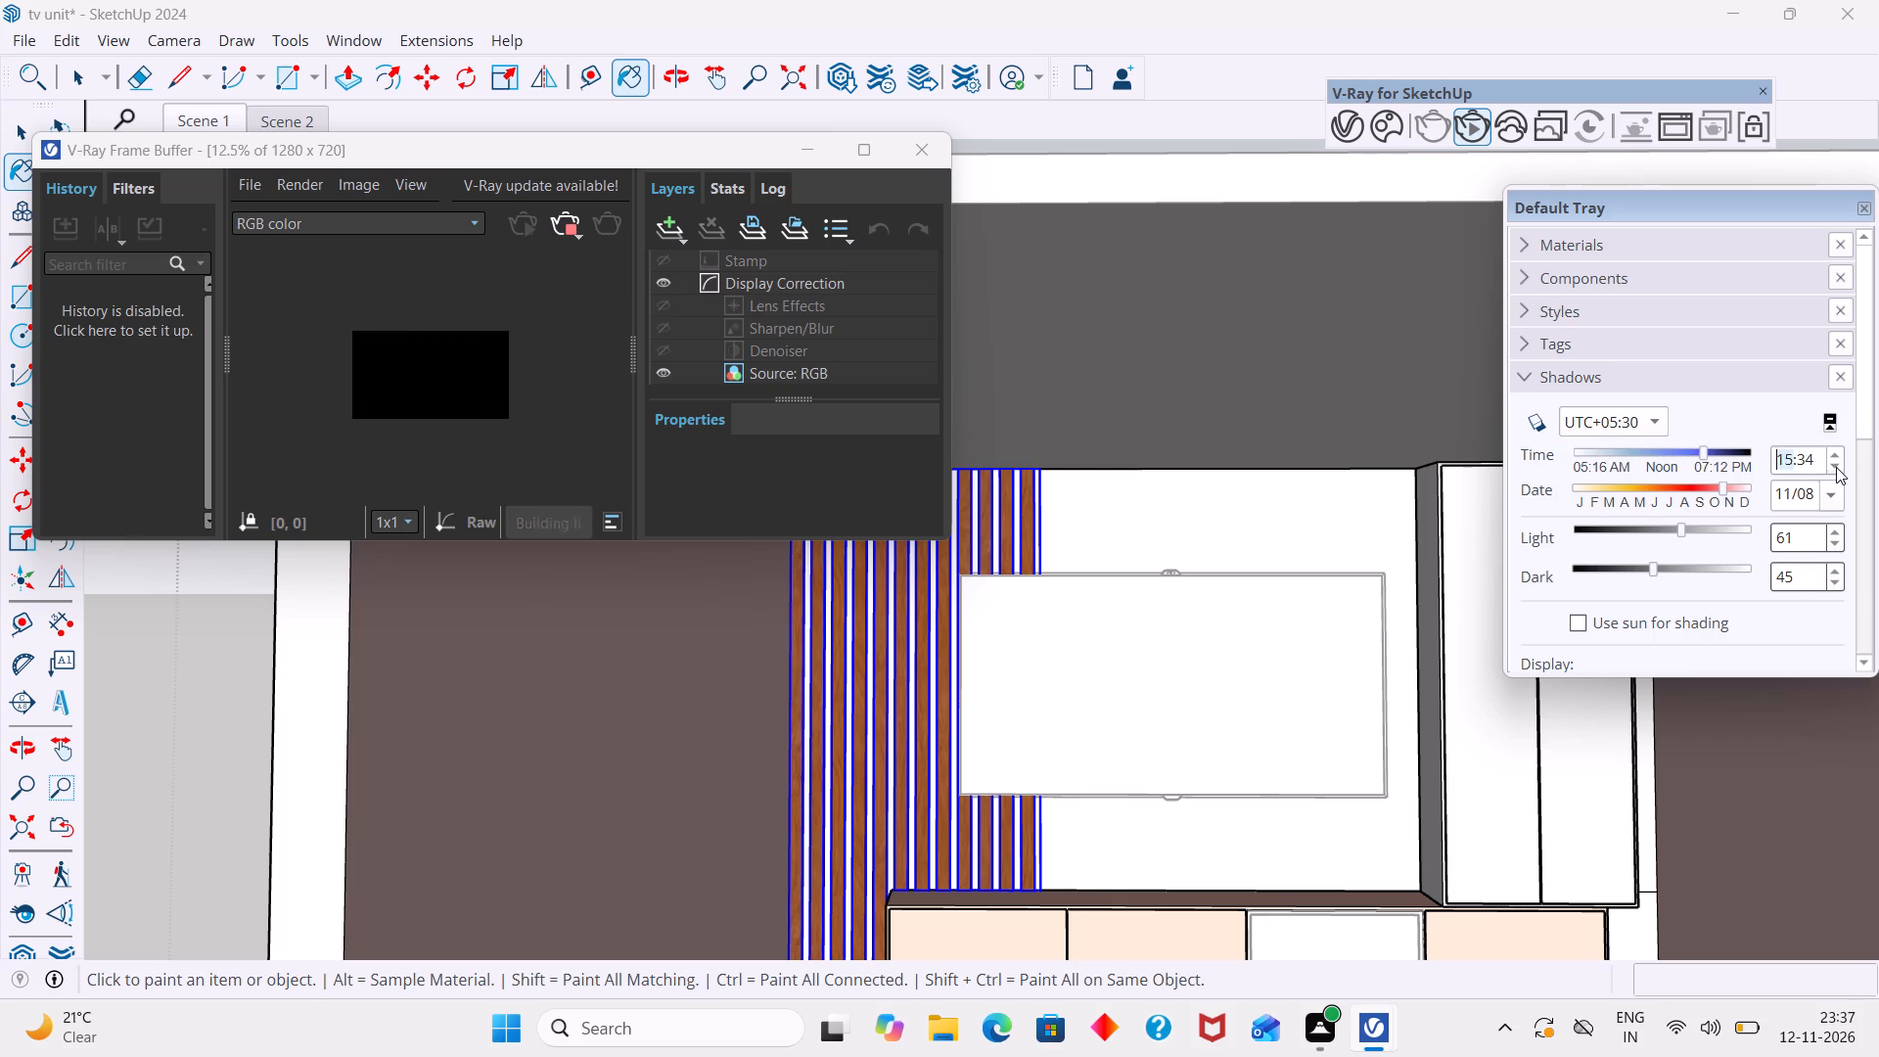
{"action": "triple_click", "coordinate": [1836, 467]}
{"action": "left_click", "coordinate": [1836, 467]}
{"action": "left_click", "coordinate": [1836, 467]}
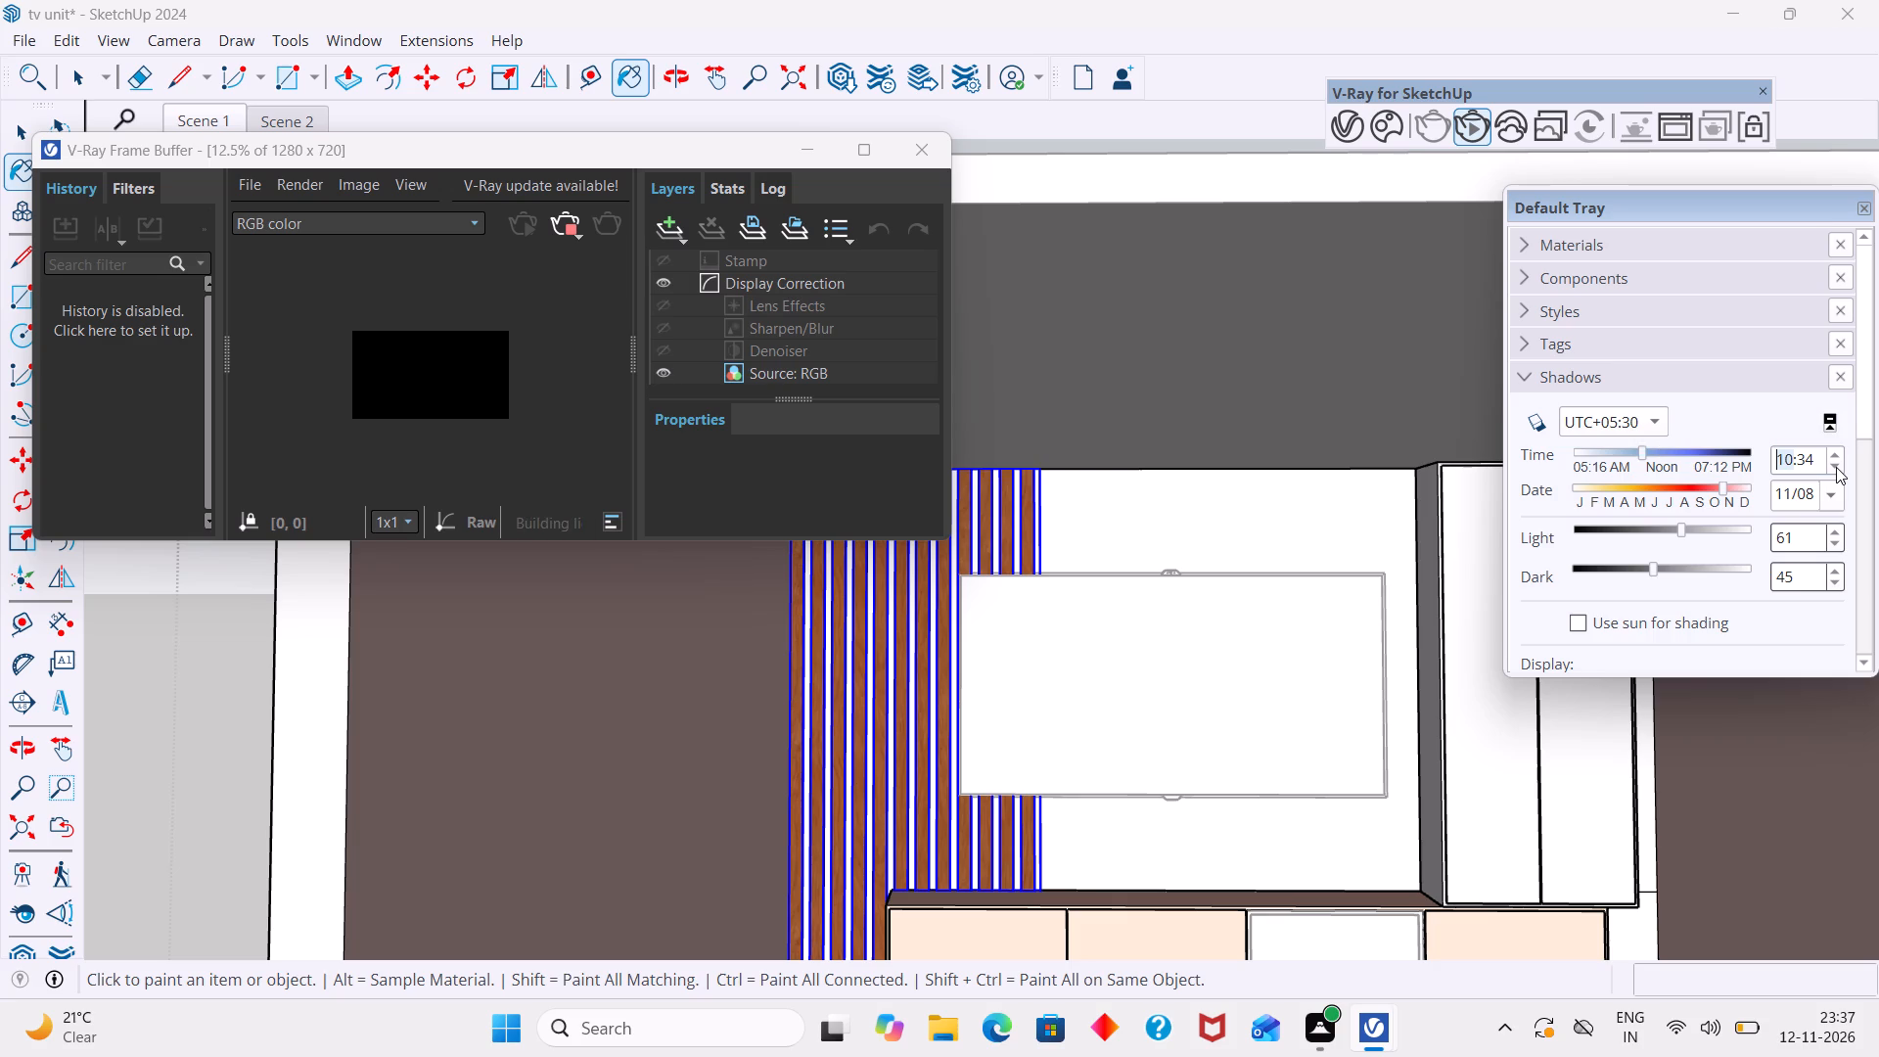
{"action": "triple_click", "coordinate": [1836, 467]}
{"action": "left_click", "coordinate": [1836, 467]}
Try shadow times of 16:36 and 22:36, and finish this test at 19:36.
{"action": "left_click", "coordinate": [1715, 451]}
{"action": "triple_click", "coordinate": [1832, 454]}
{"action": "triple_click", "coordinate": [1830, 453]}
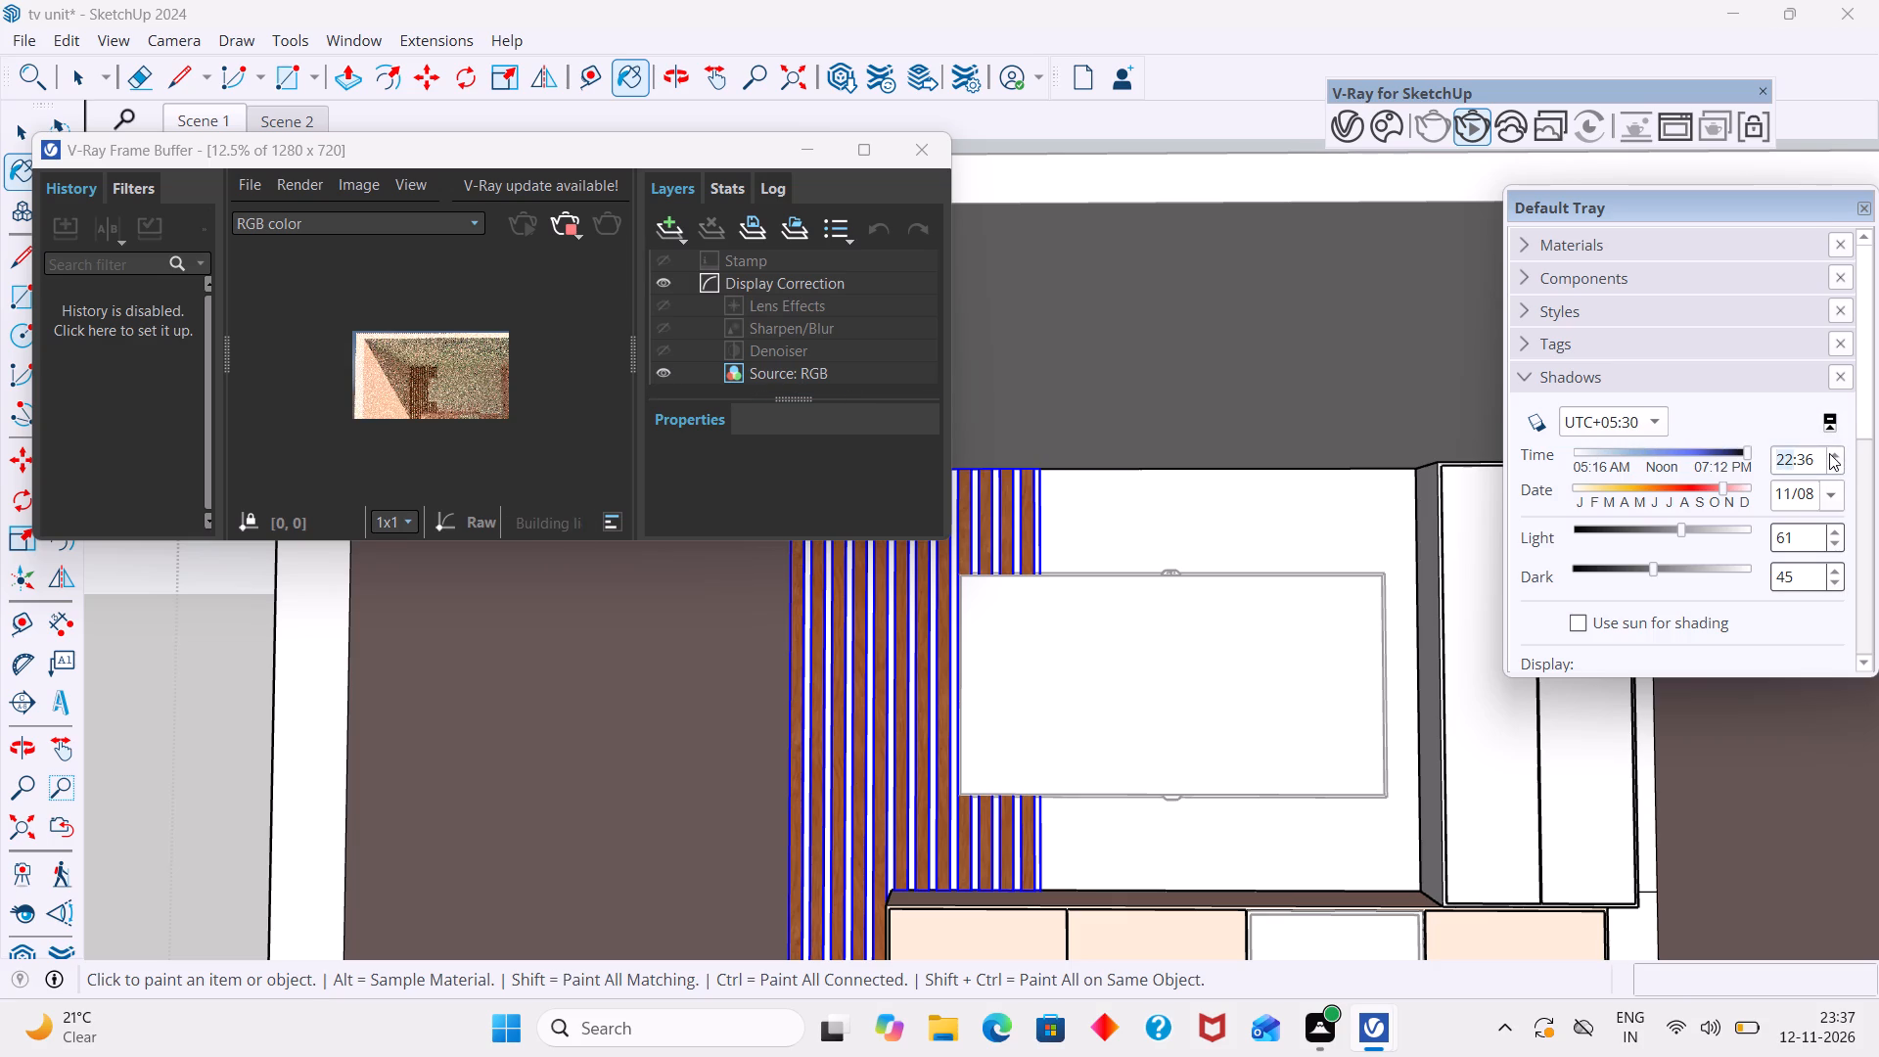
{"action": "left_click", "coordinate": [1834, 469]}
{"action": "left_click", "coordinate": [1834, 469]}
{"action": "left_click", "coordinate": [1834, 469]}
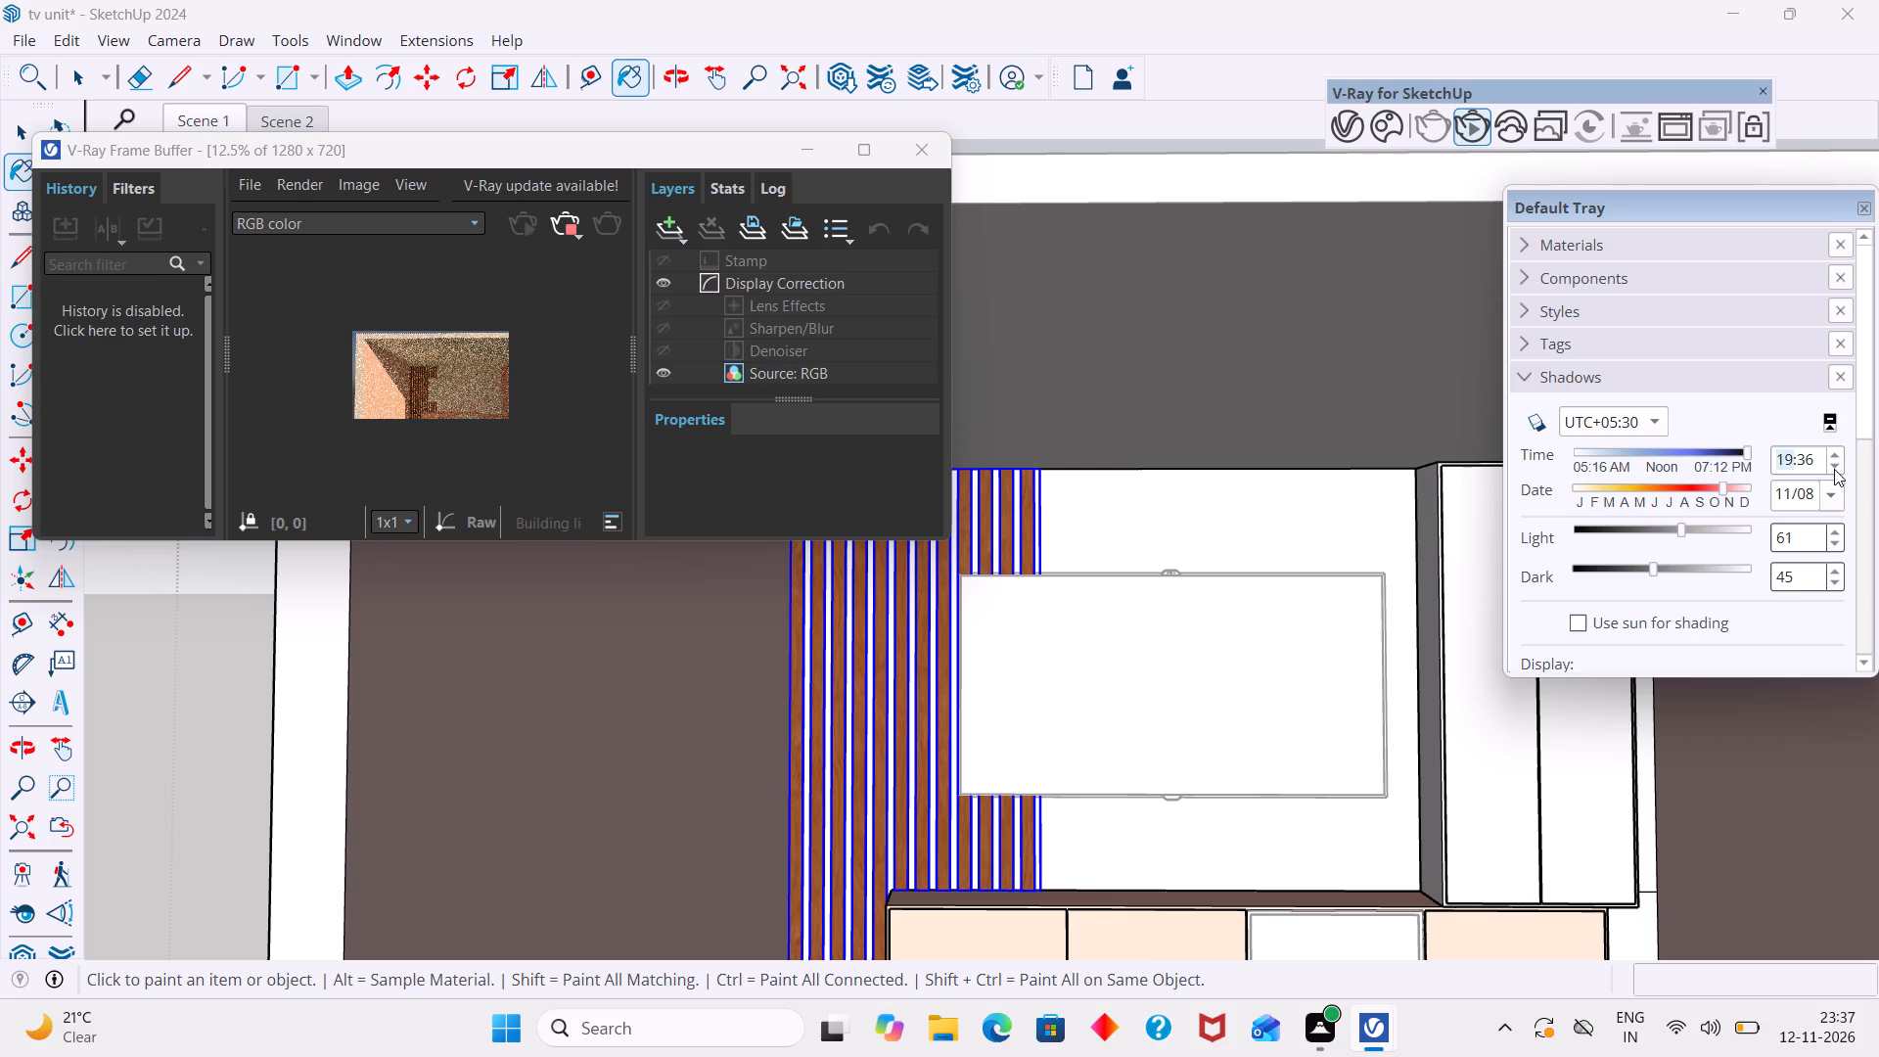
Set the shadow time to 17:48 and raise it hour by hour to 19:48.
{"action": "left_click", "coordinate": [1729, 451]}
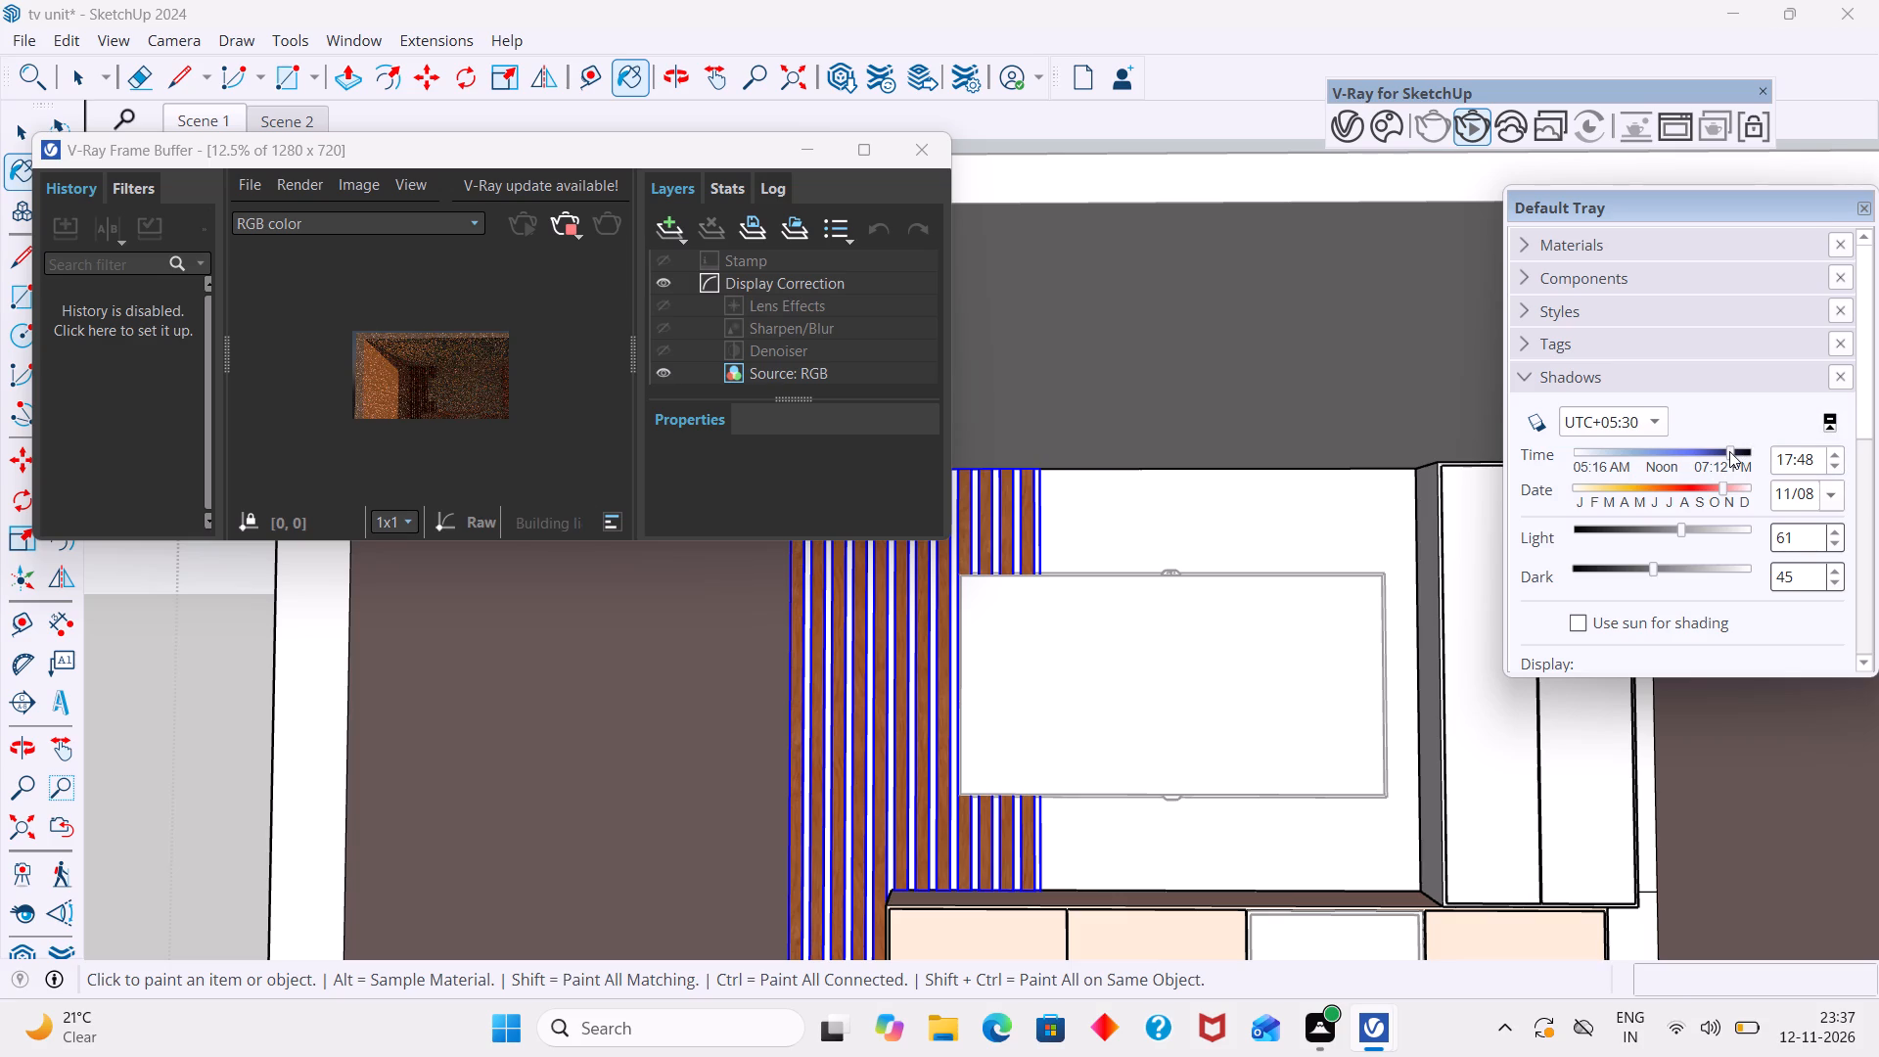
{"action": "left_click", "coordinate": [1832, 449]}
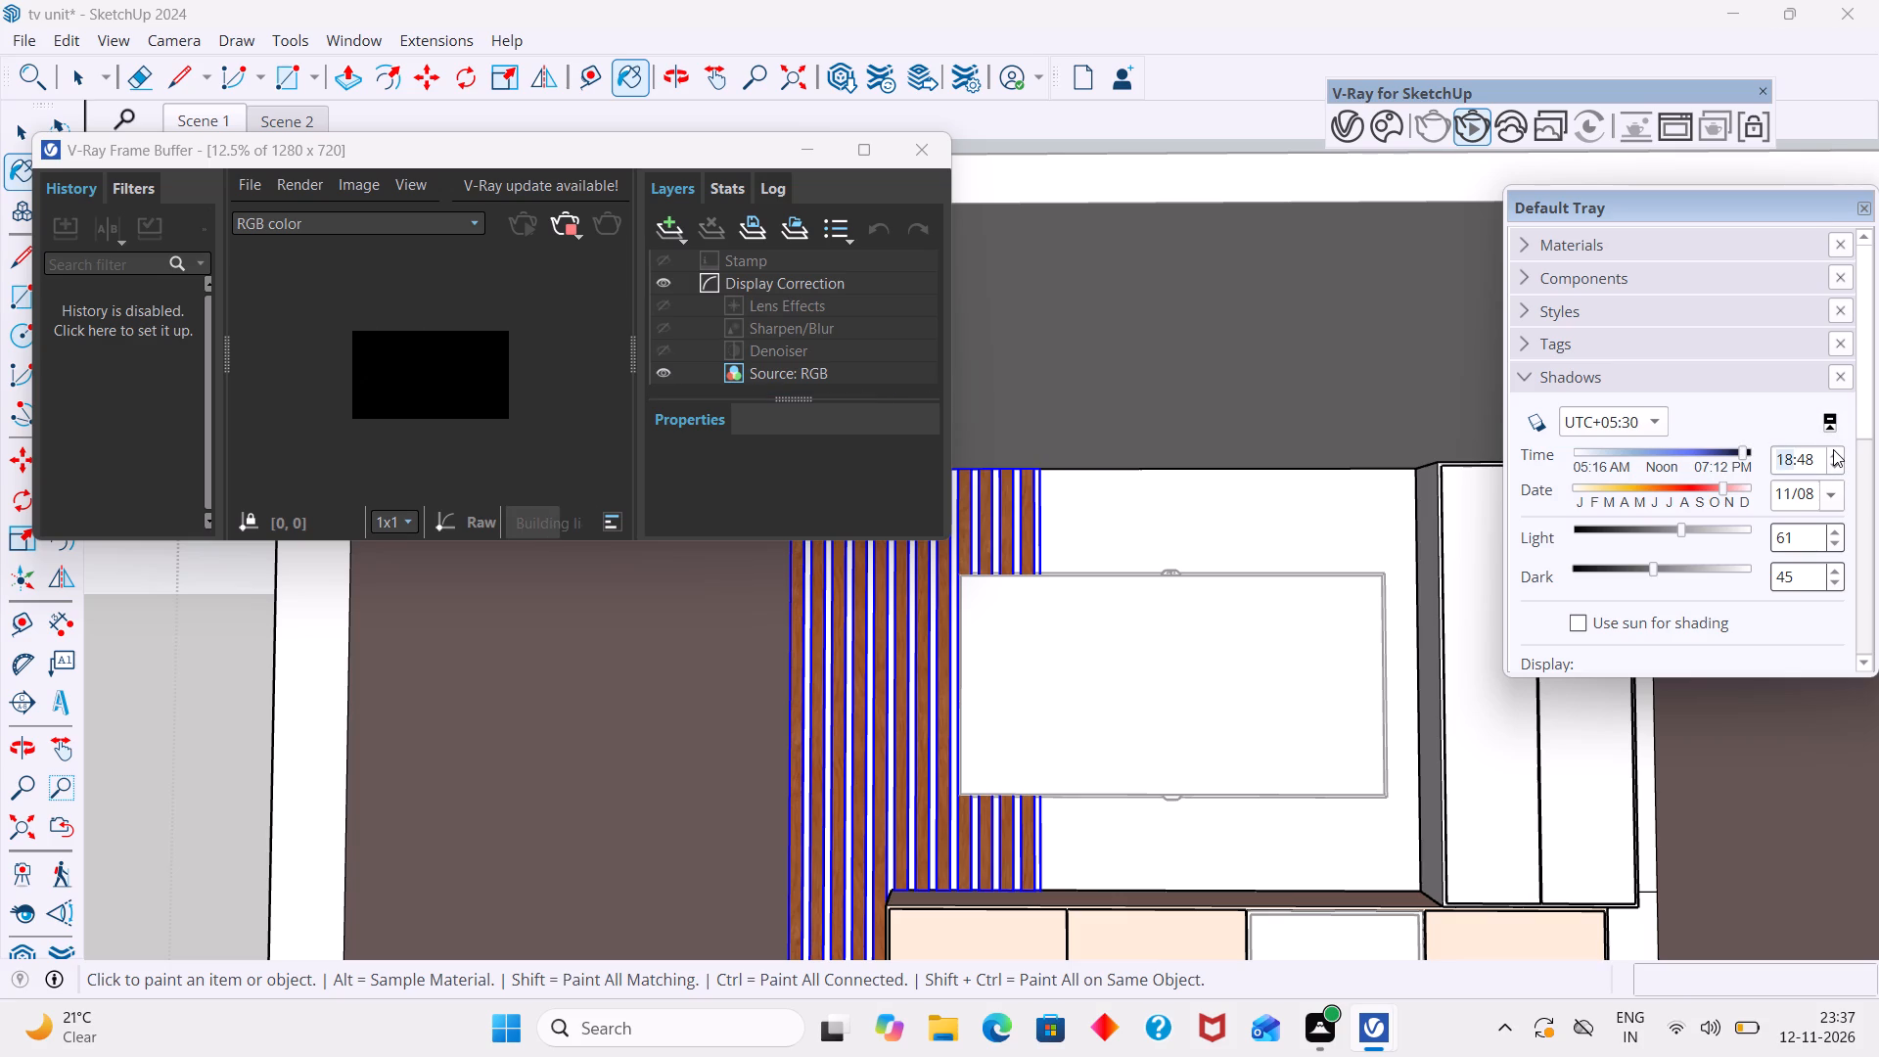
{"action": "left_click", "coordinate": [1834, 449]}
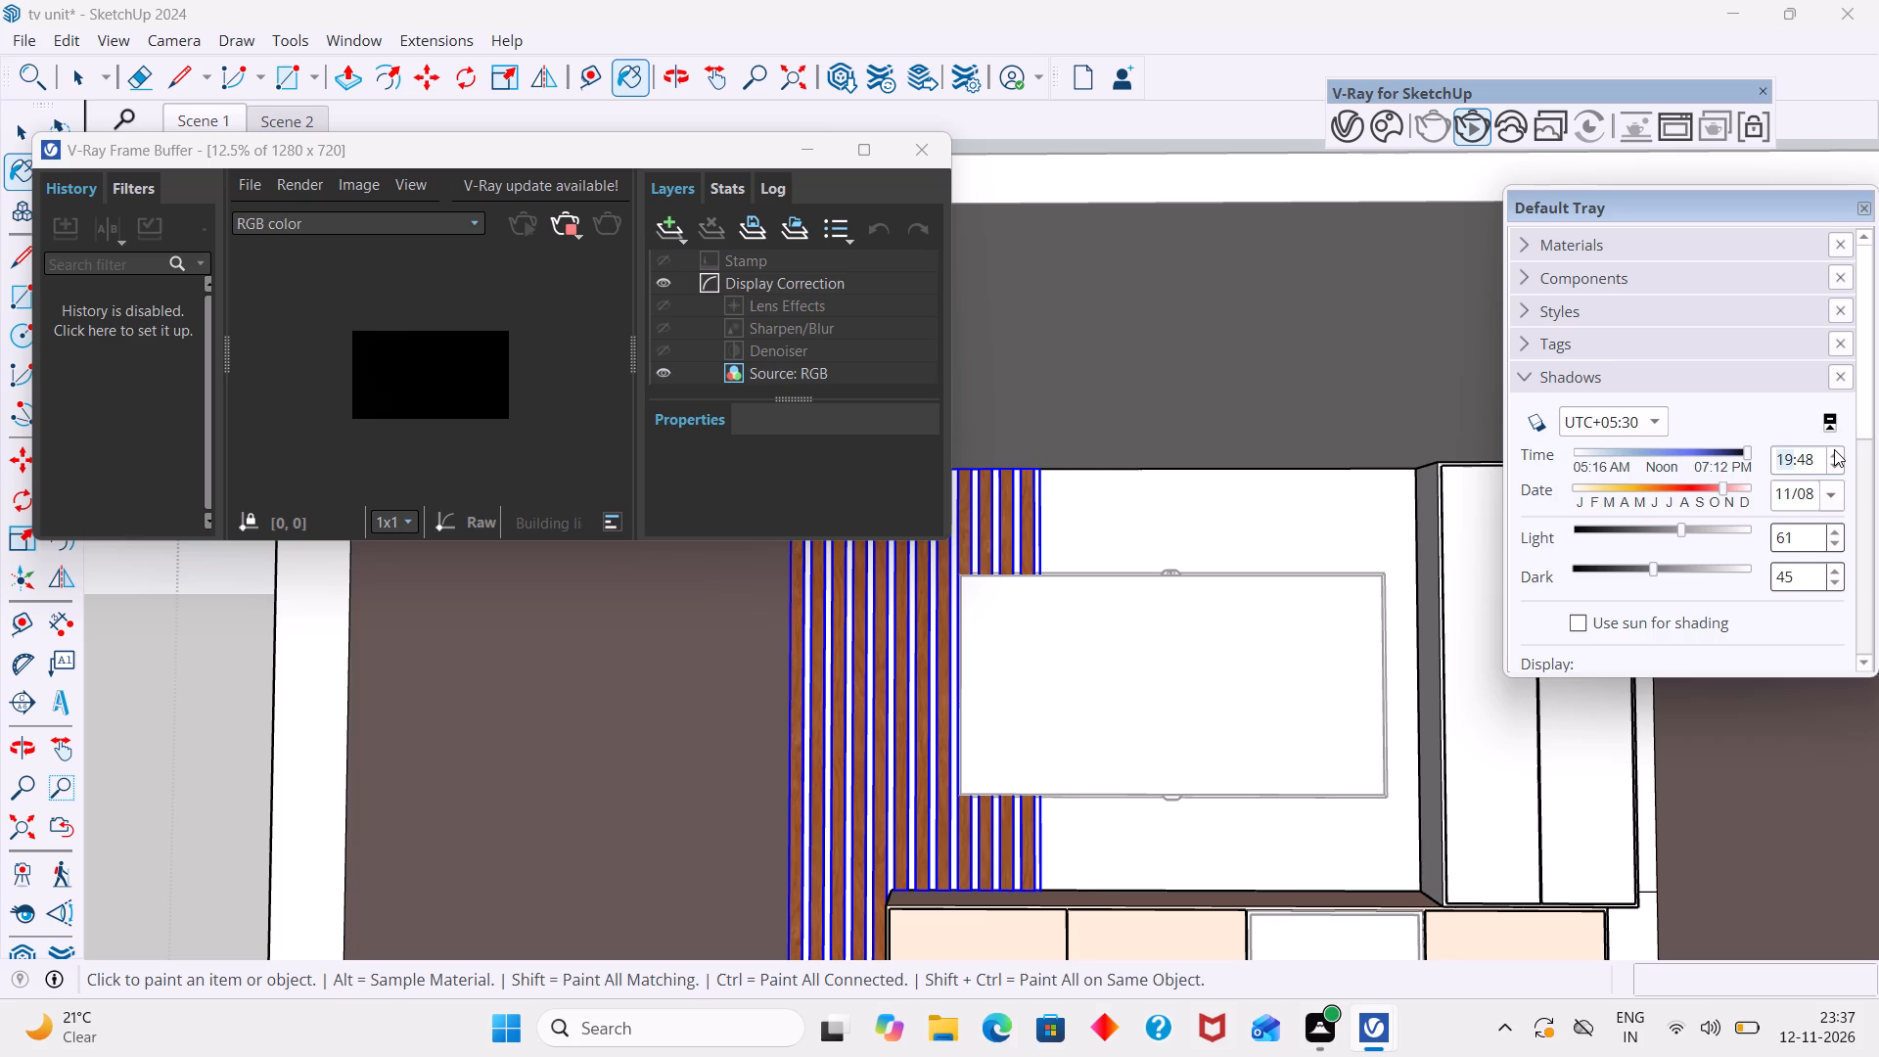
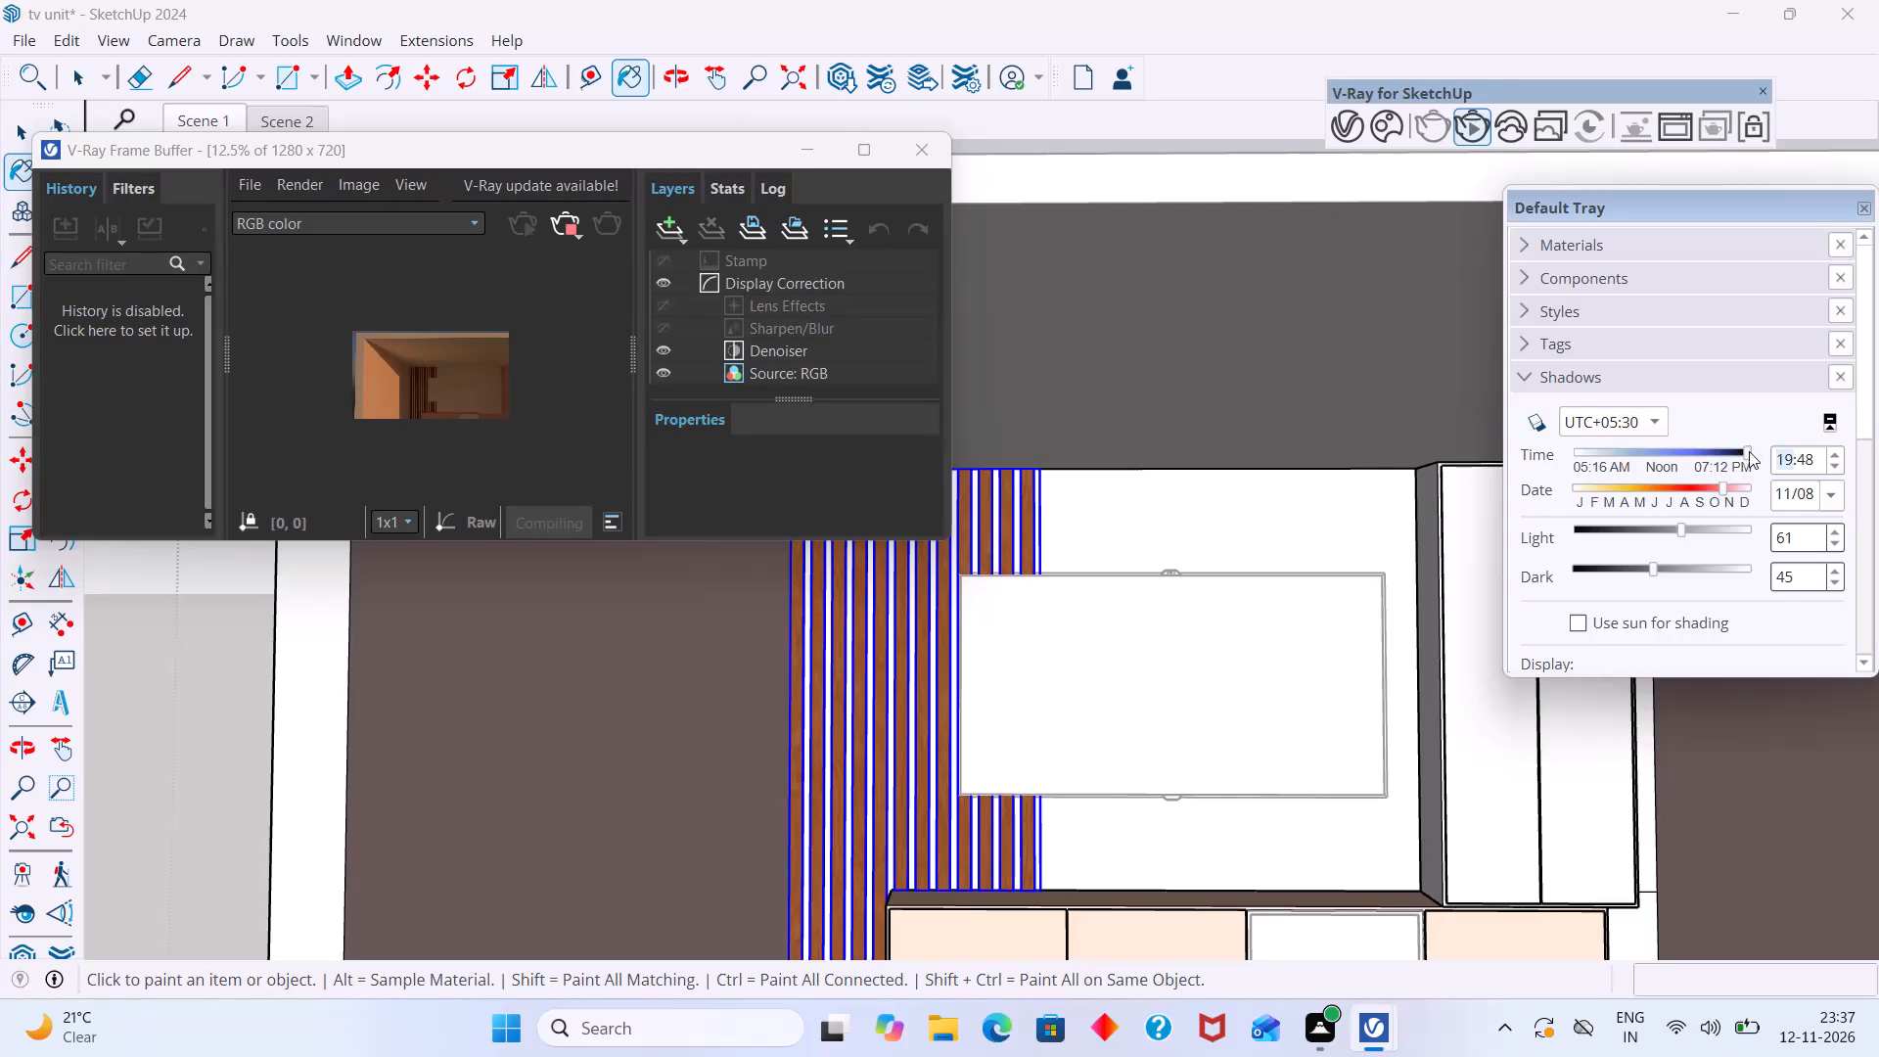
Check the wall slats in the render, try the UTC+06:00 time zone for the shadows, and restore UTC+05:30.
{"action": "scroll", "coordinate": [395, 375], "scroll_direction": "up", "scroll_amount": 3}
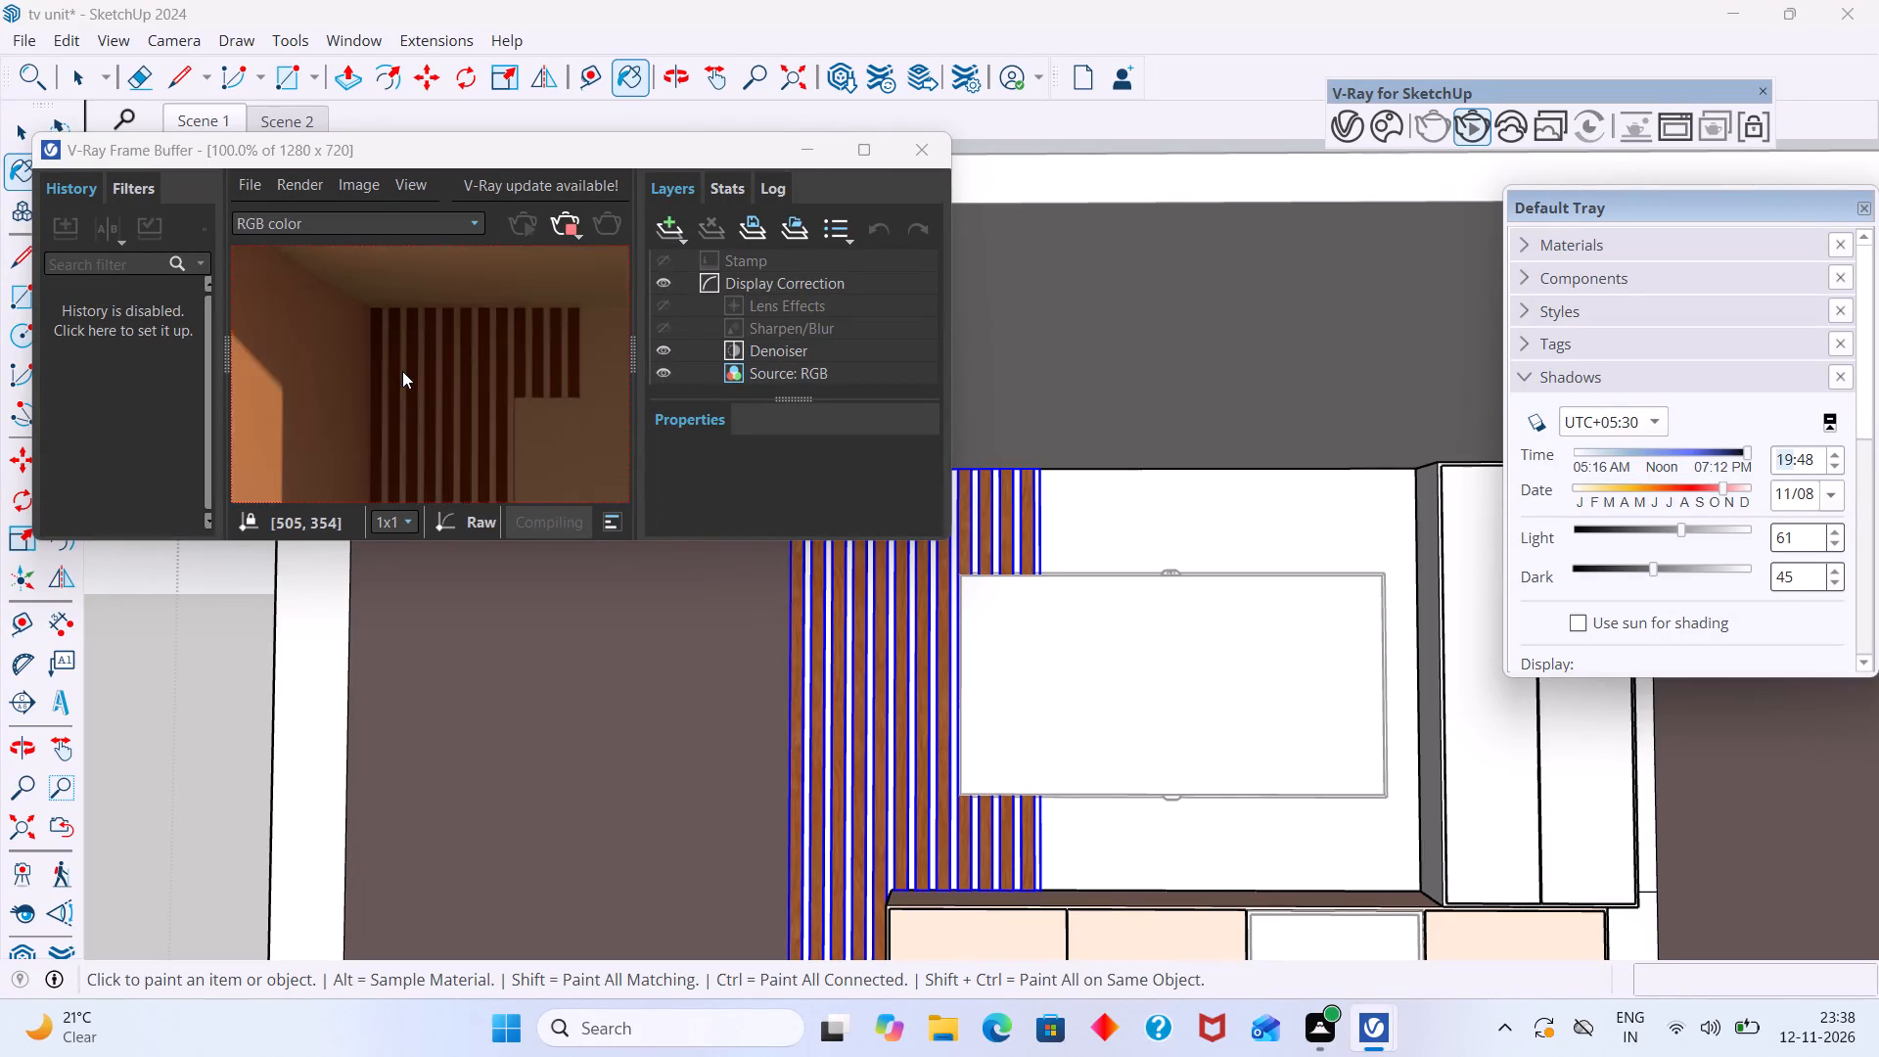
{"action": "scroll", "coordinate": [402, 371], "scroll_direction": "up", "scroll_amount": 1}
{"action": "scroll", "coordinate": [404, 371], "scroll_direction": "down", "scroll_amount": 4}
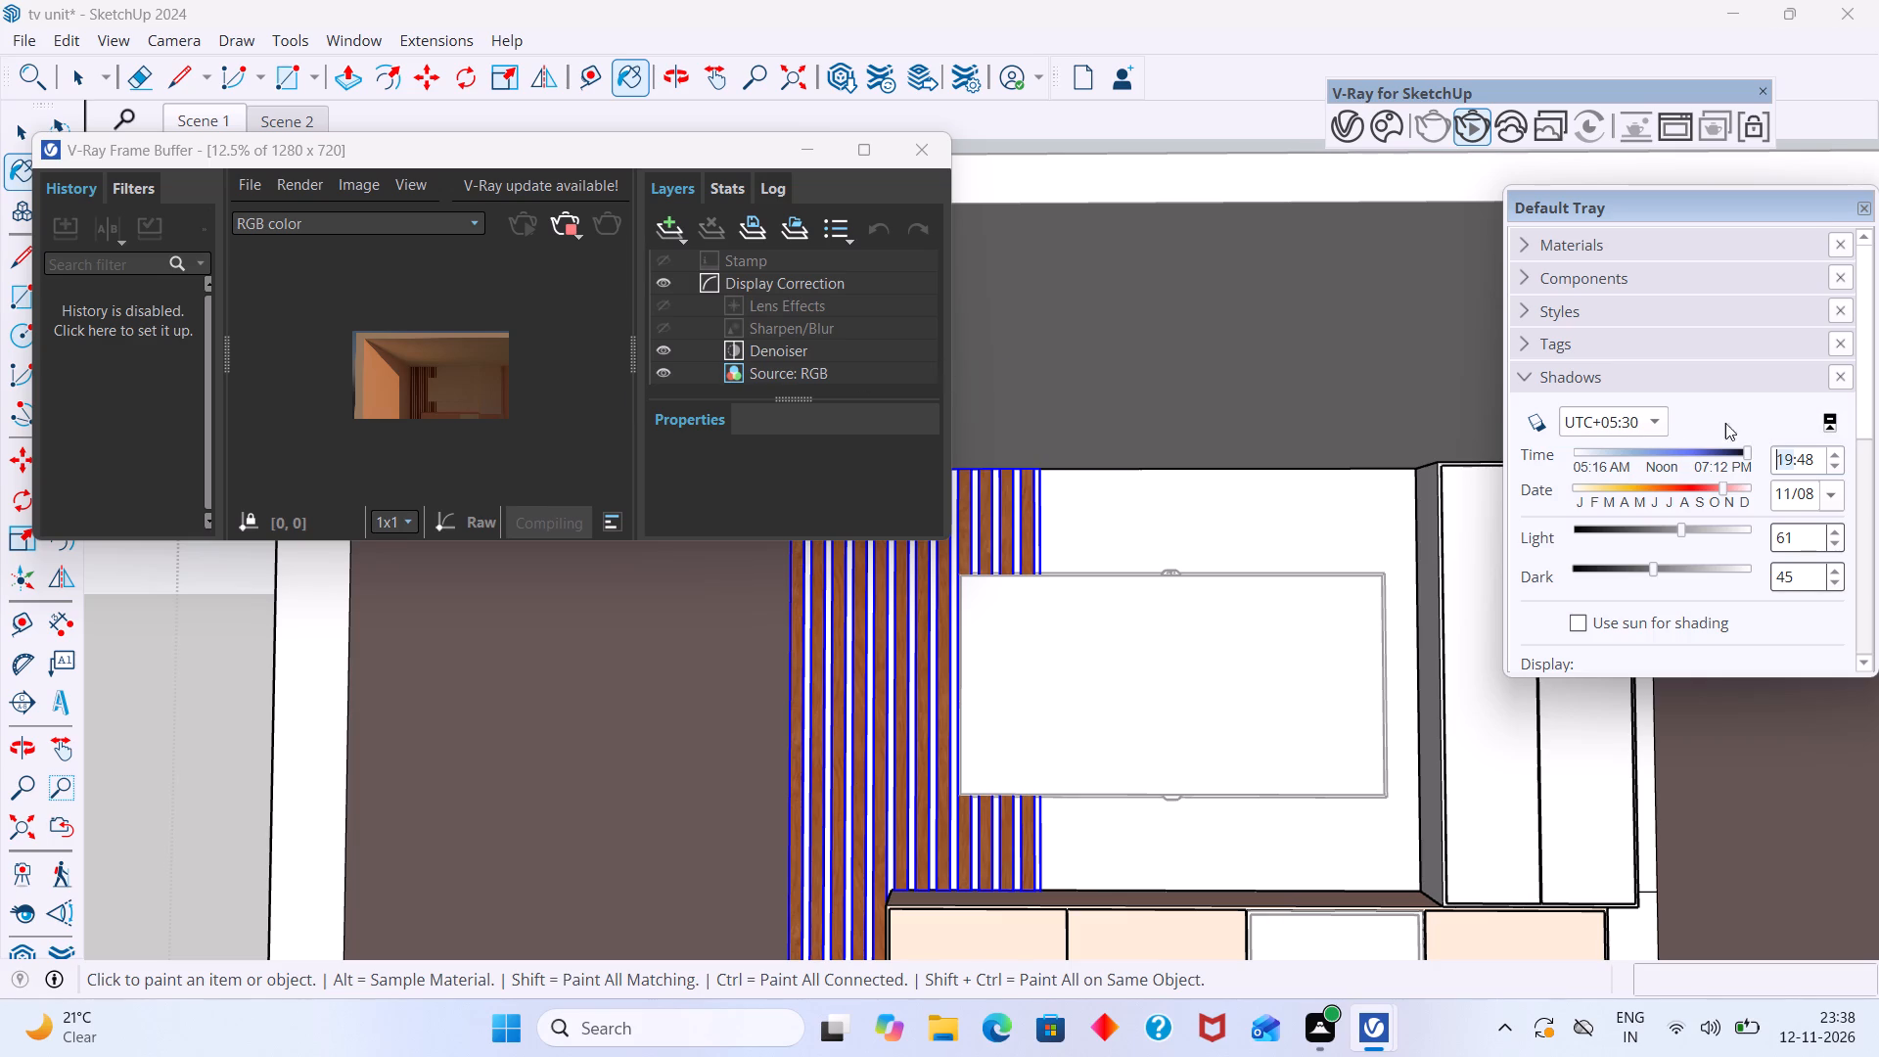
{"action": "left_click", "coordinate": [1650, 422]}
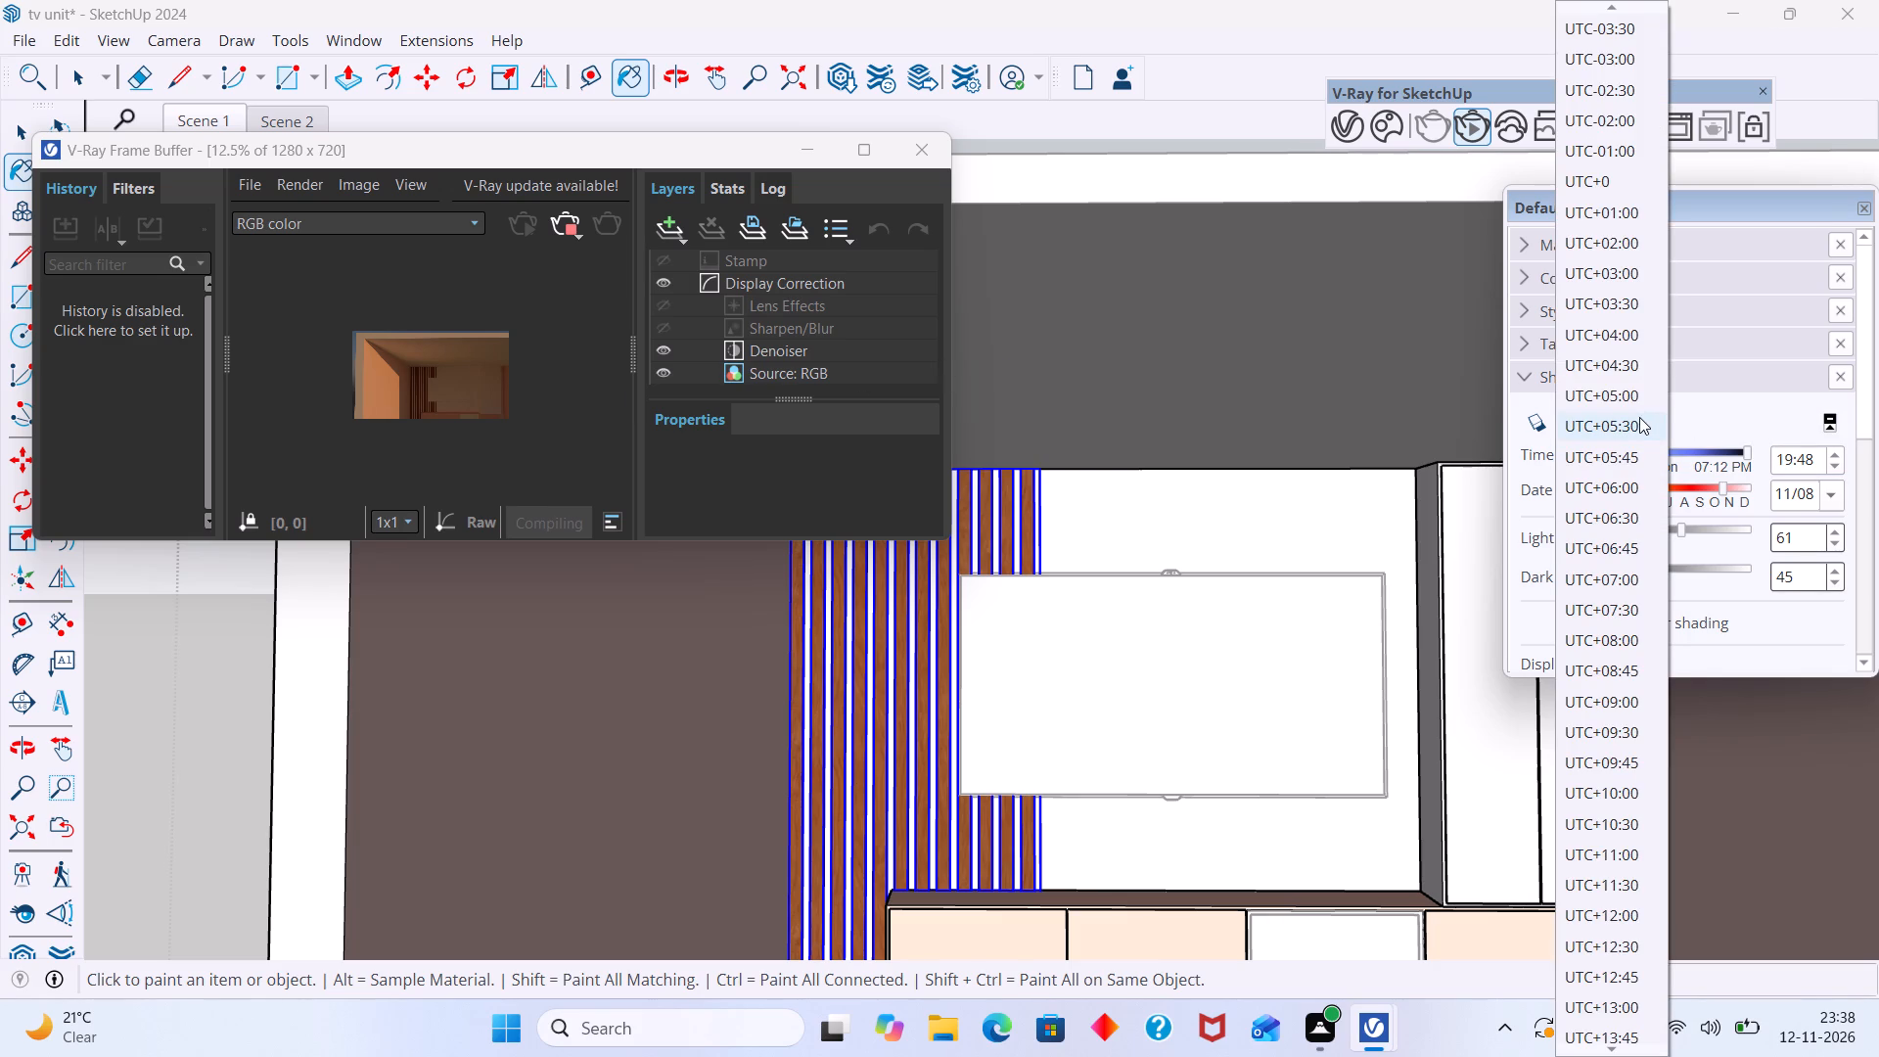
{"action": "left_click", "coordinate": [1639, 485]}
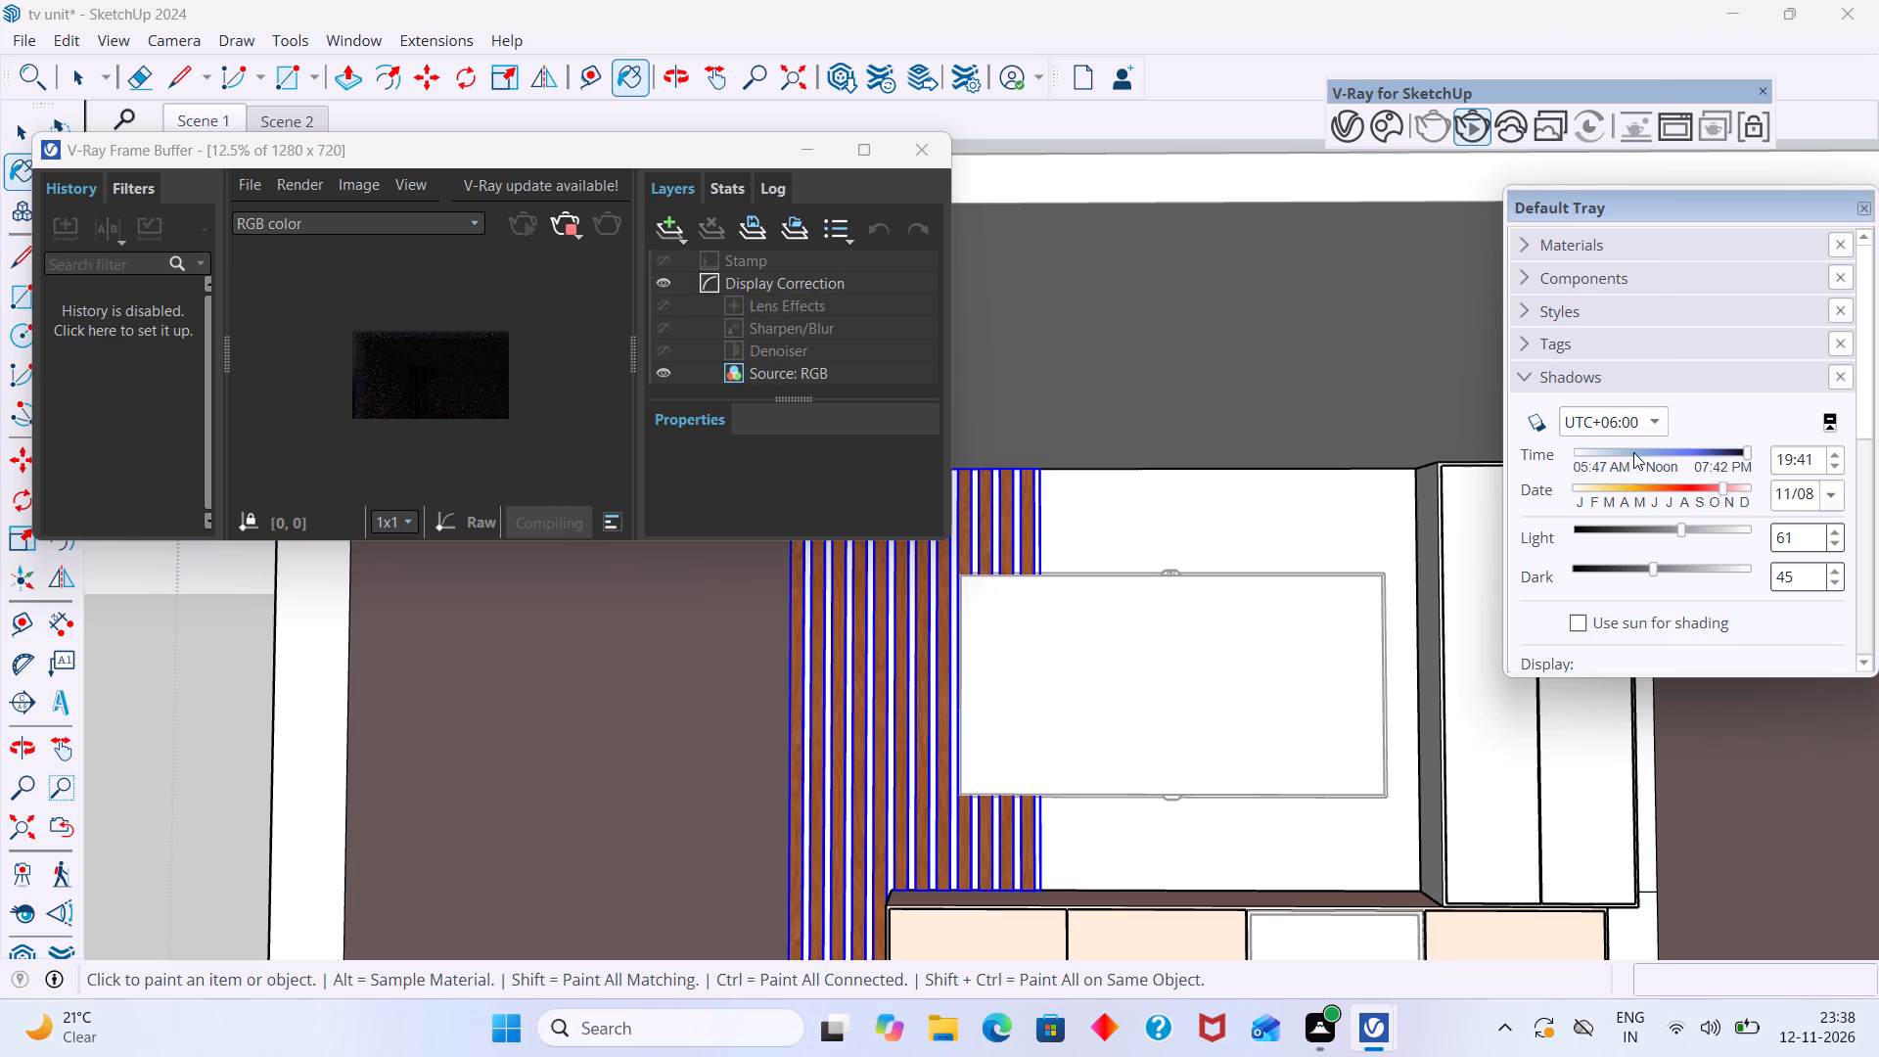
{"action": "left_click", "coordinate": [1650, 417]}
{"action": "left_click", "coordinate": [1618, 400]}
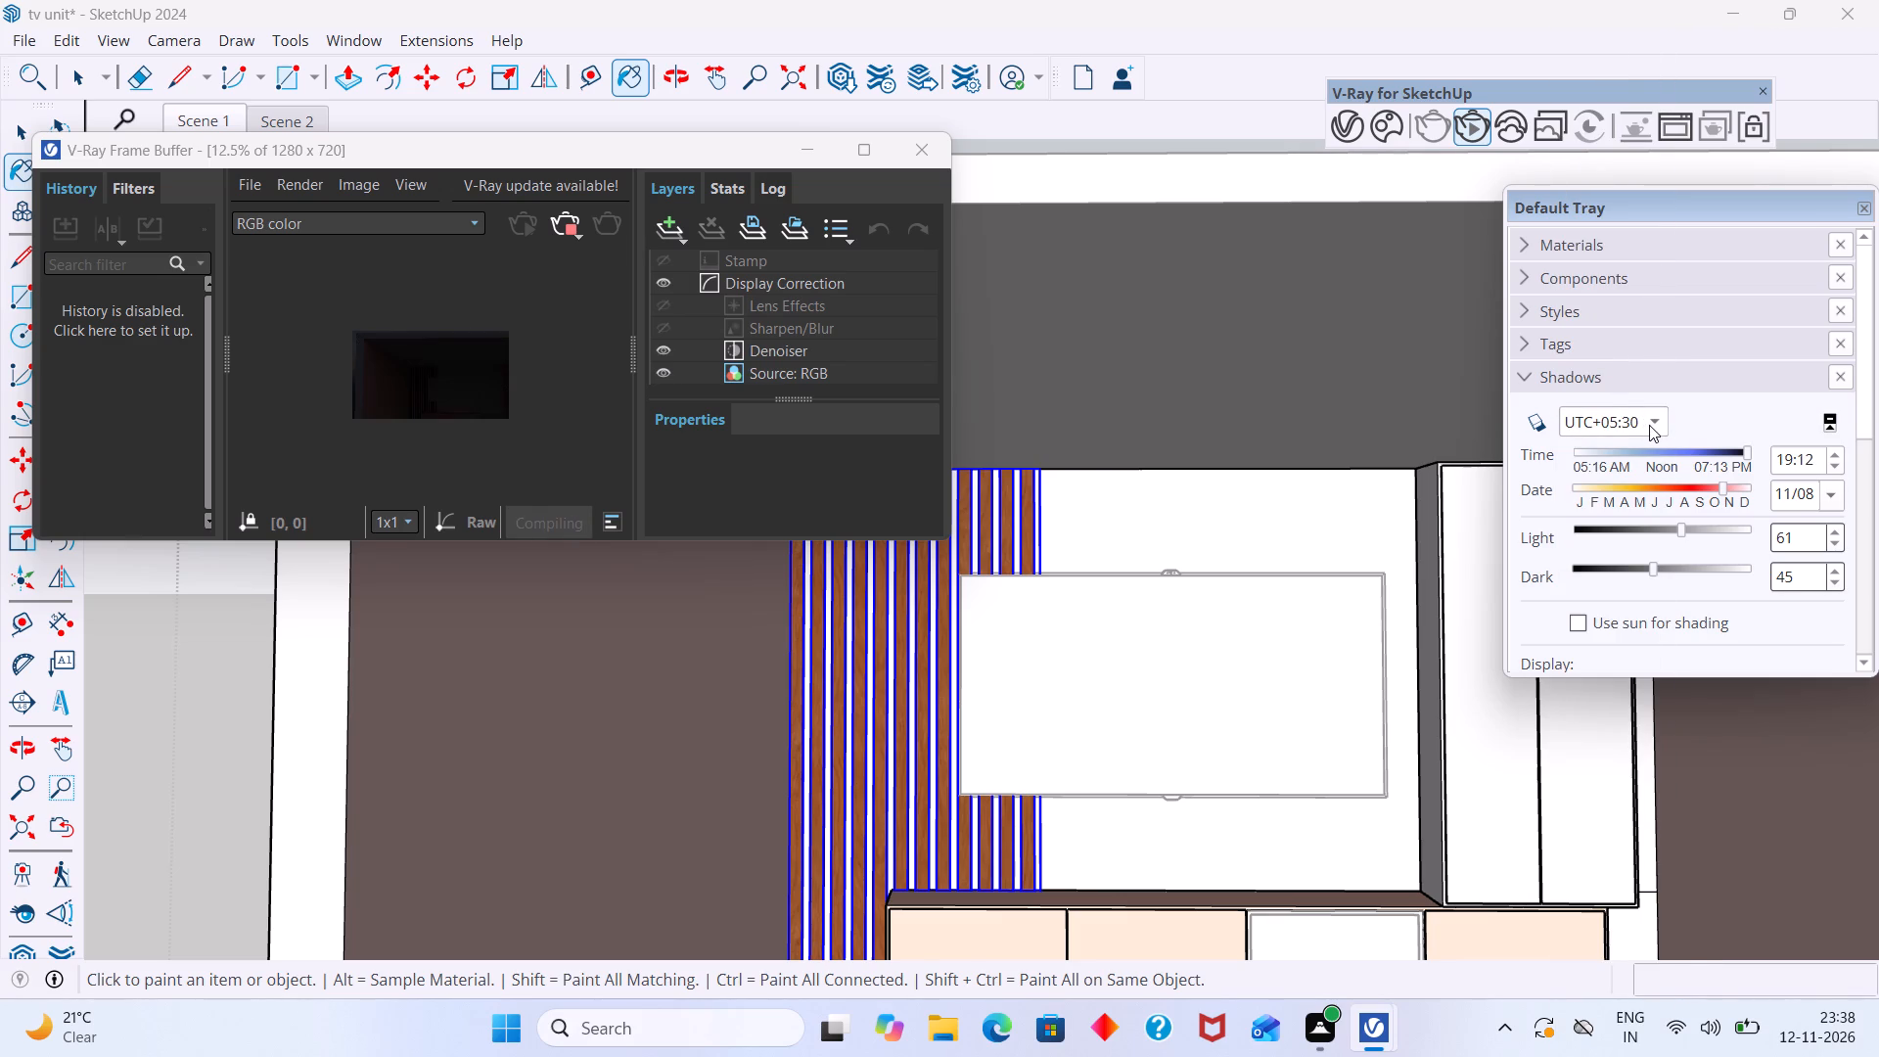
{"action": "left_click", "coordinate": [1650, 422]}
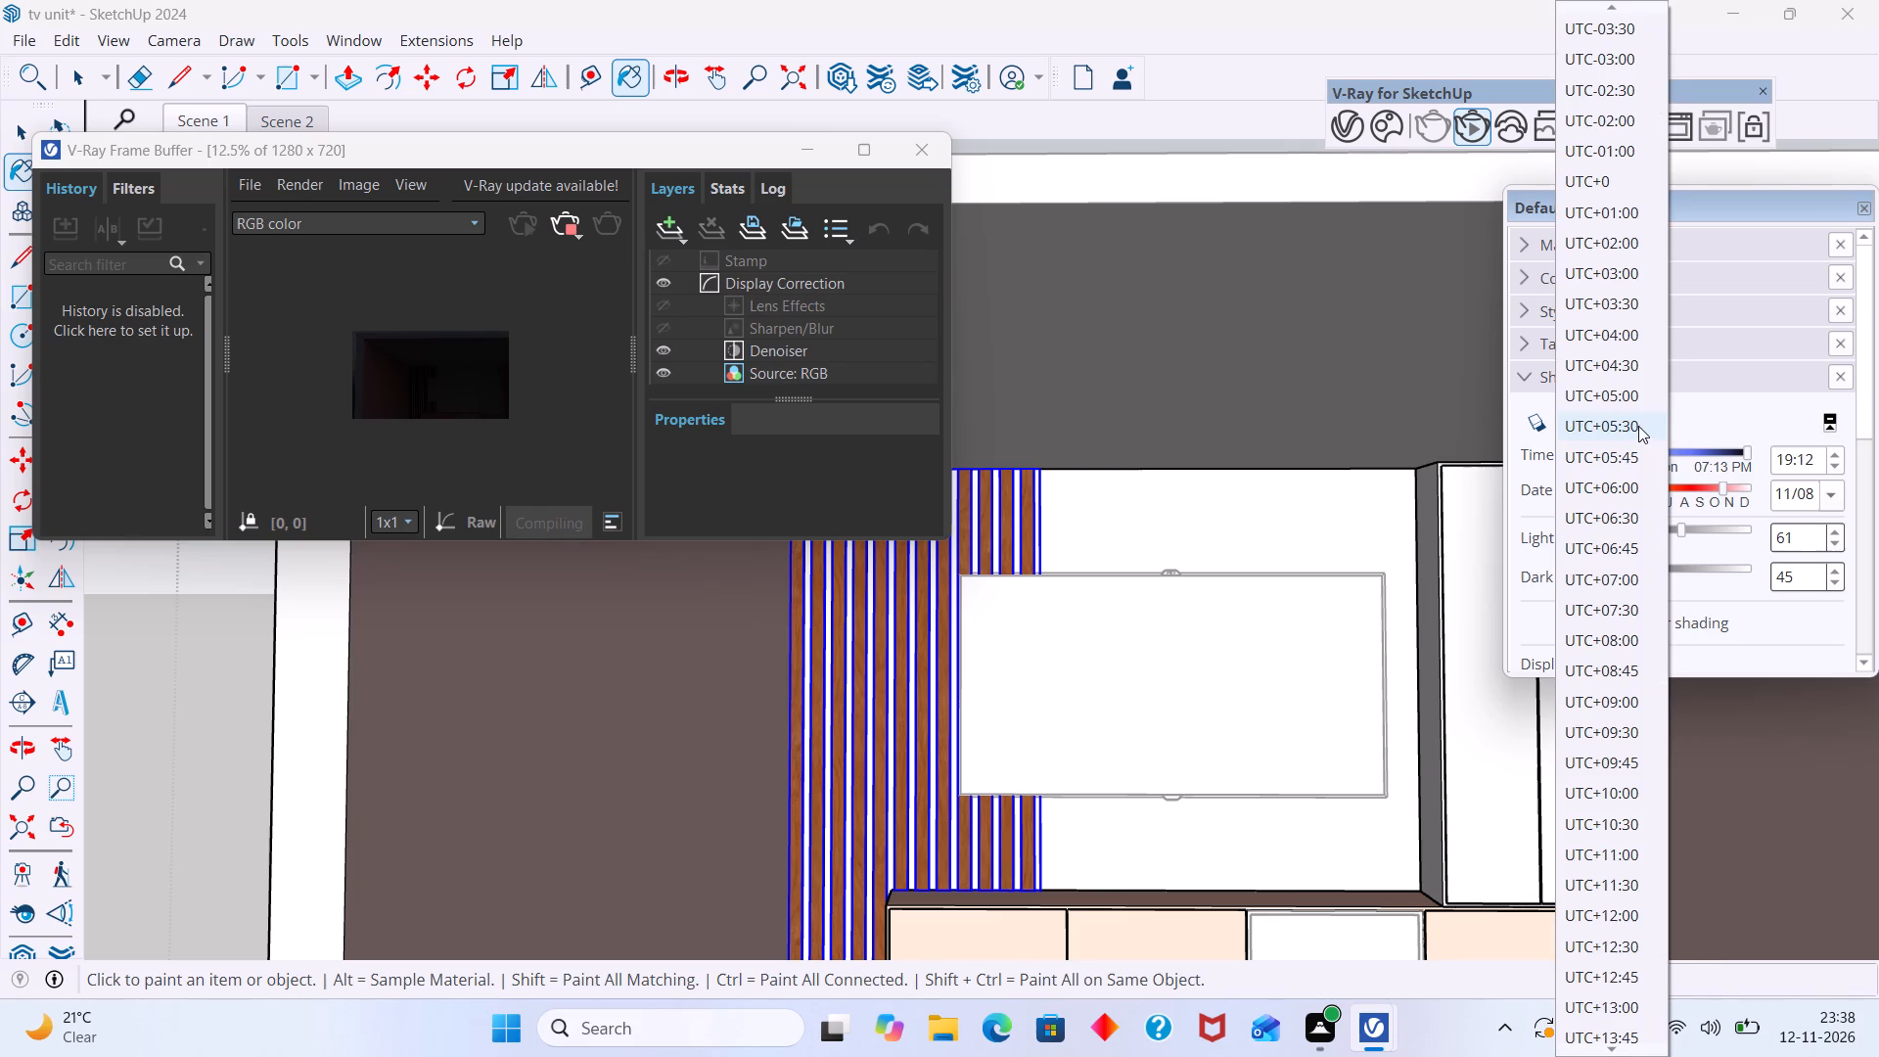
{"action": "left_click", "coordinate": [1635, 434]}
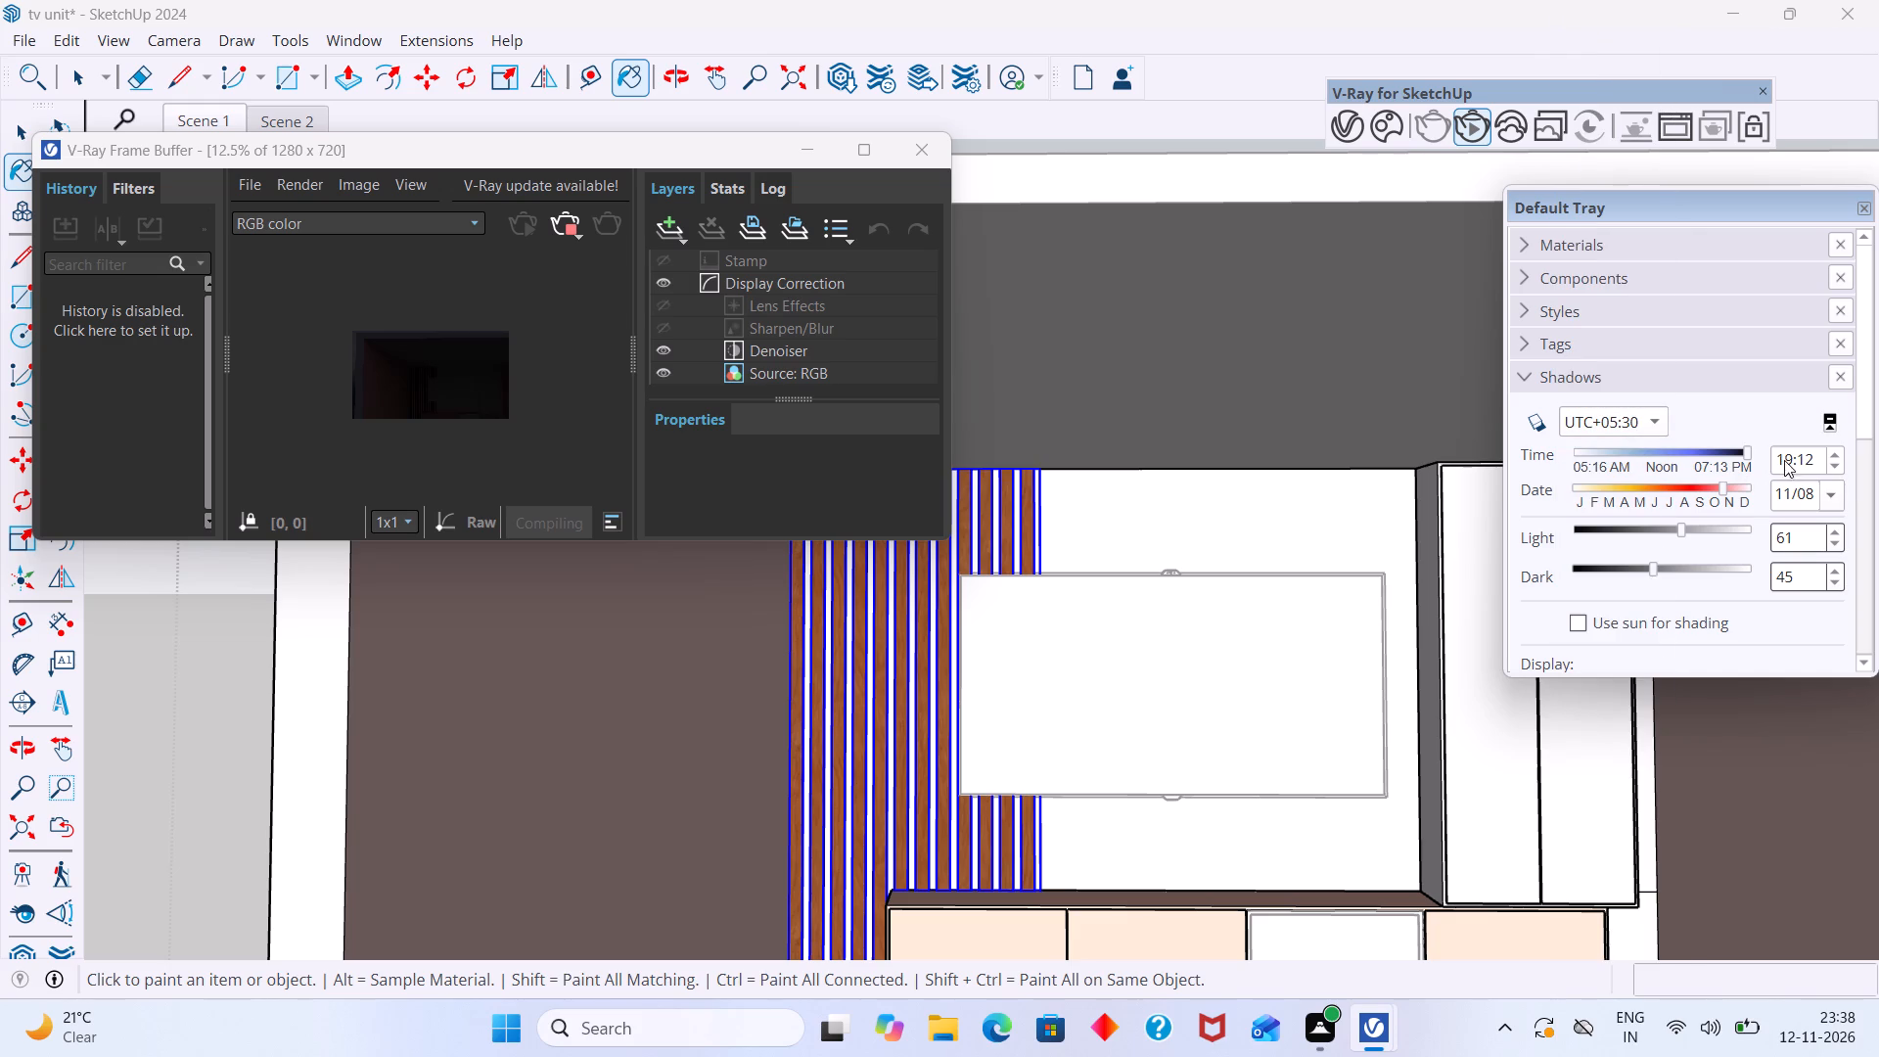
Test shadow times of 21:12 and 19:12, and settle on 20:12.
{"action": "left_click", "coordinate": [1832, 453]}
{"action": "left_click", "coordinate": [1832, 453]}
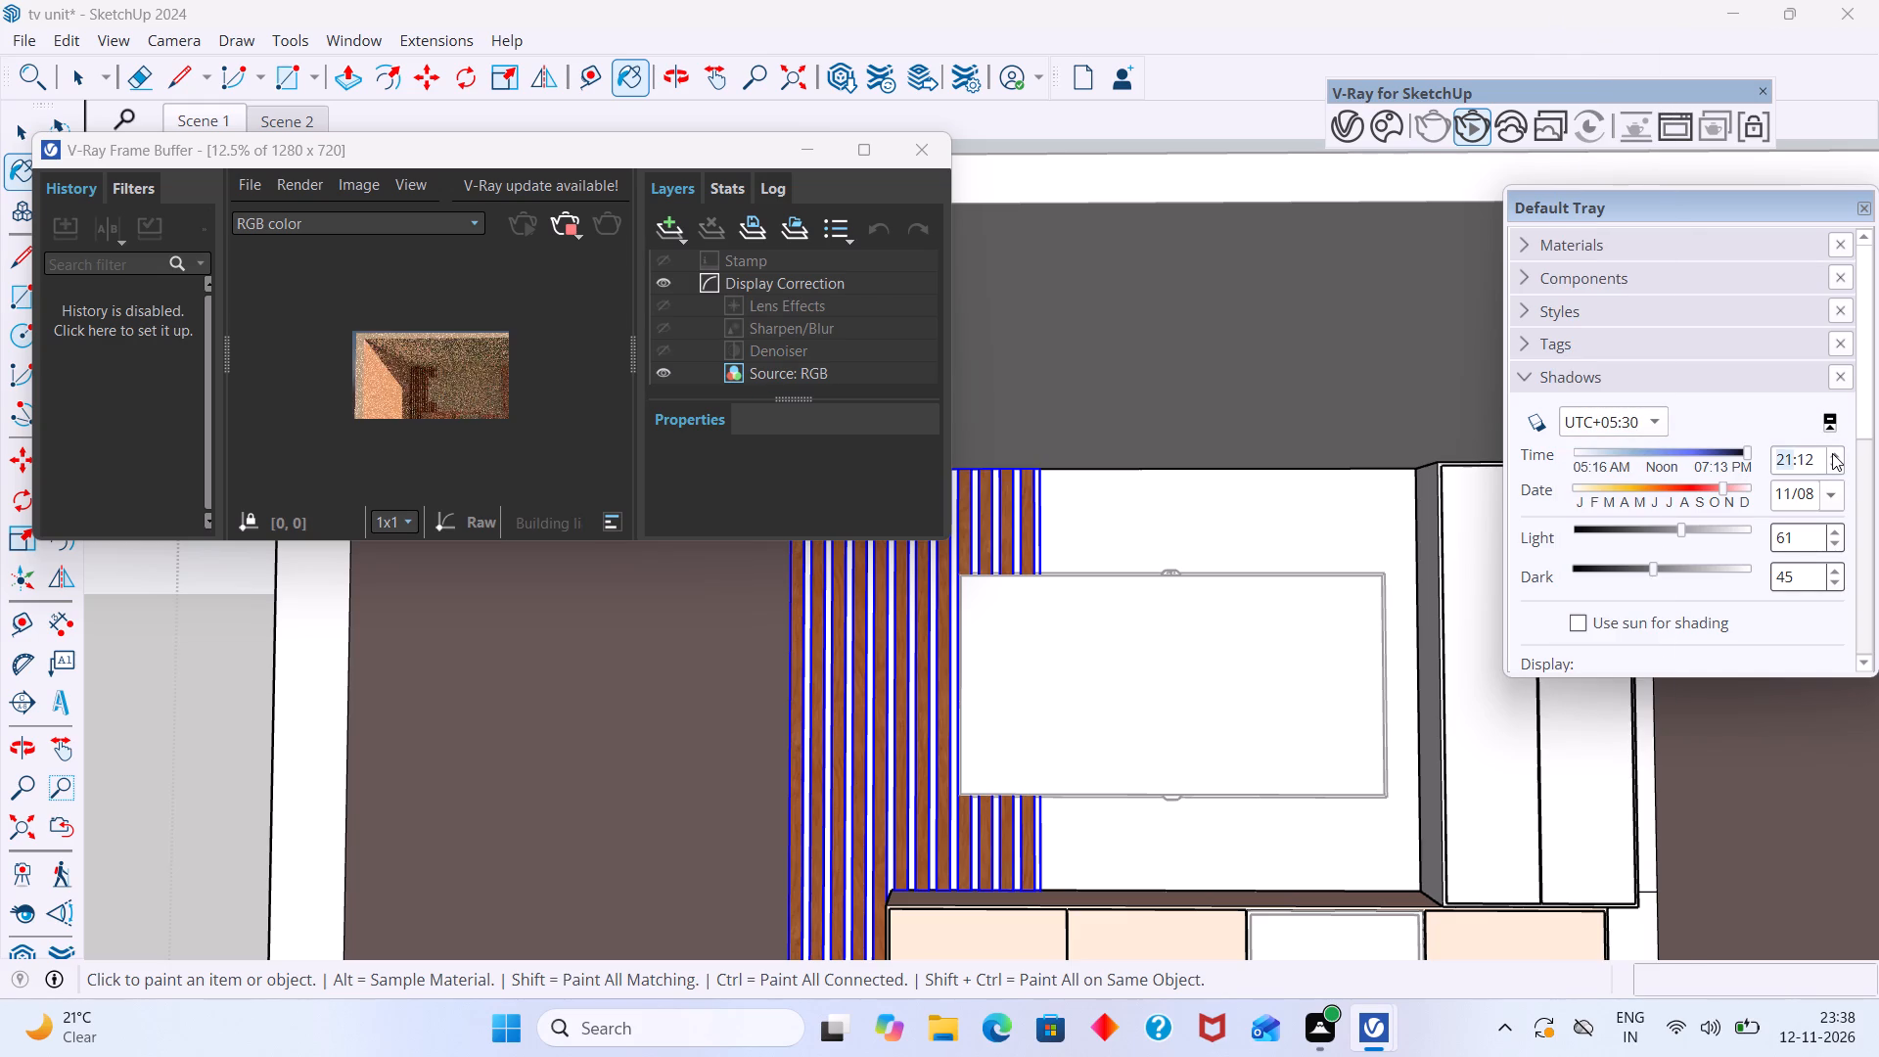
{"action": "left_click", "coordinate": [1832, 471]}
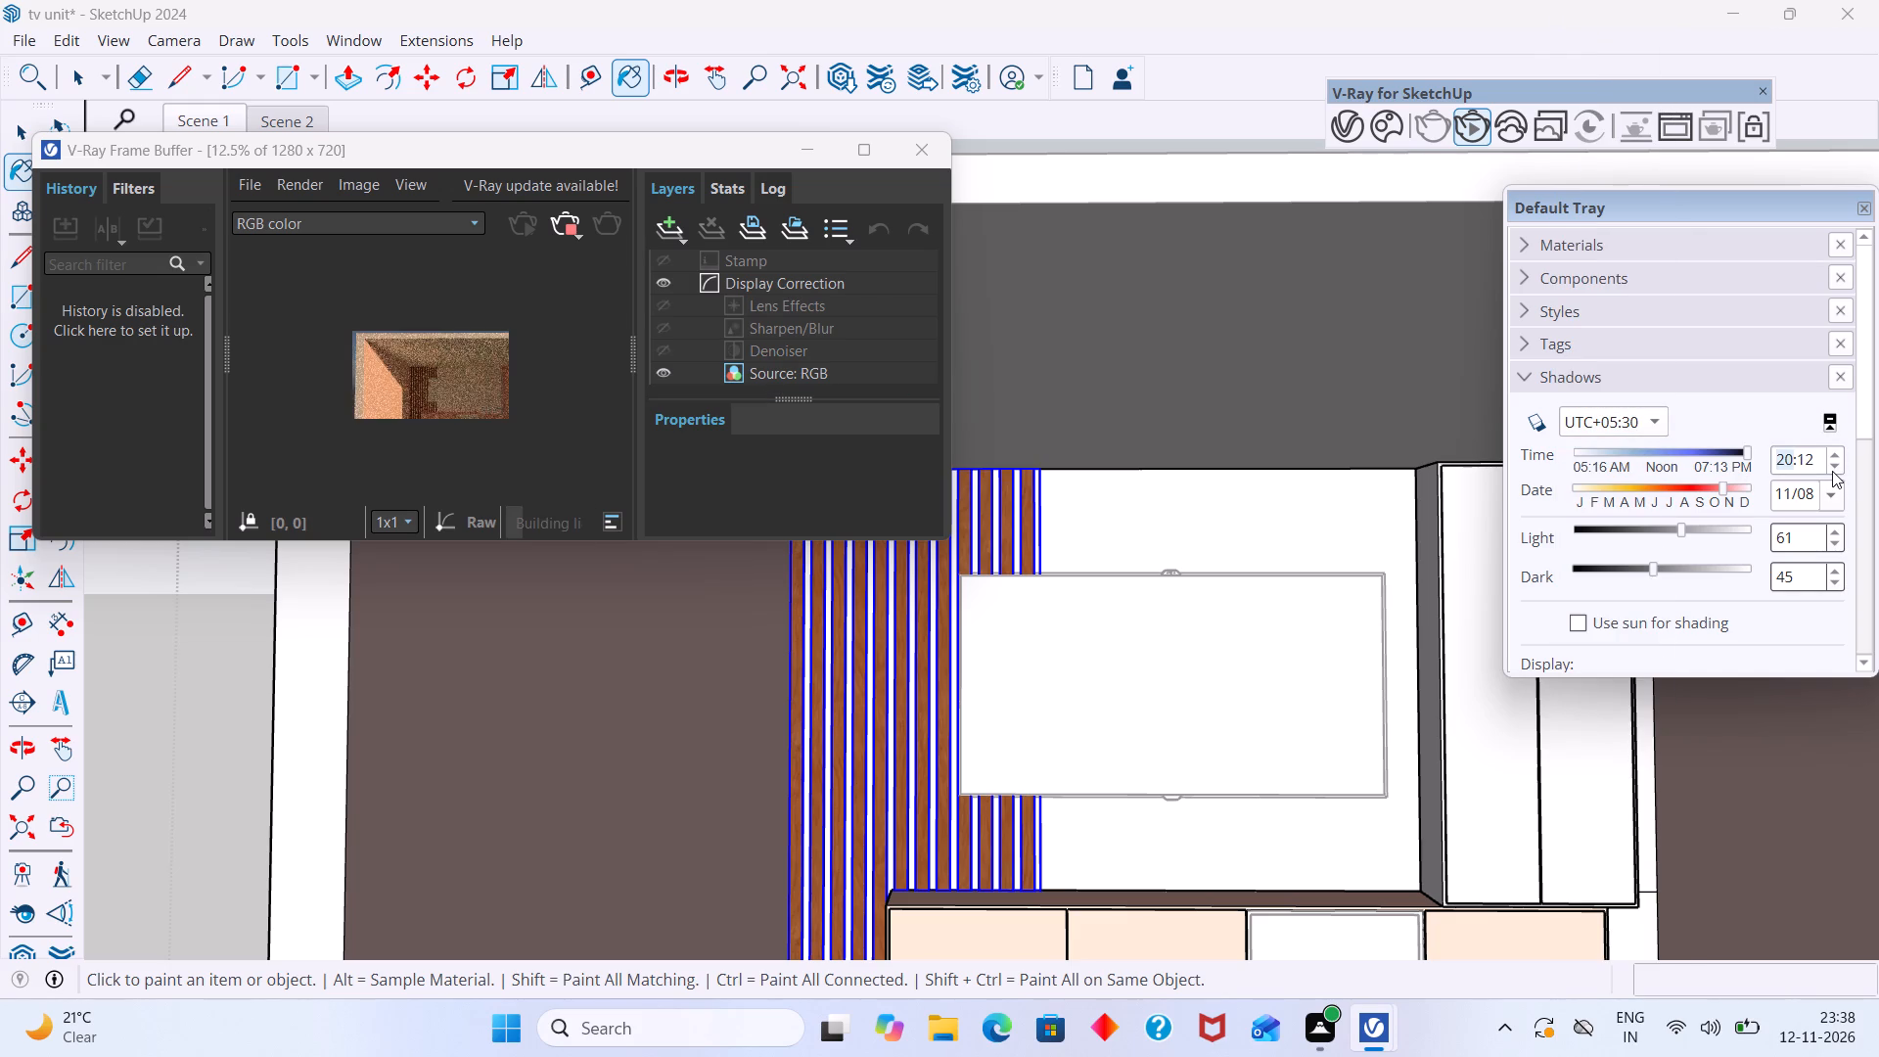
{"action": "left_click", "coordinate": [1832, 471]}
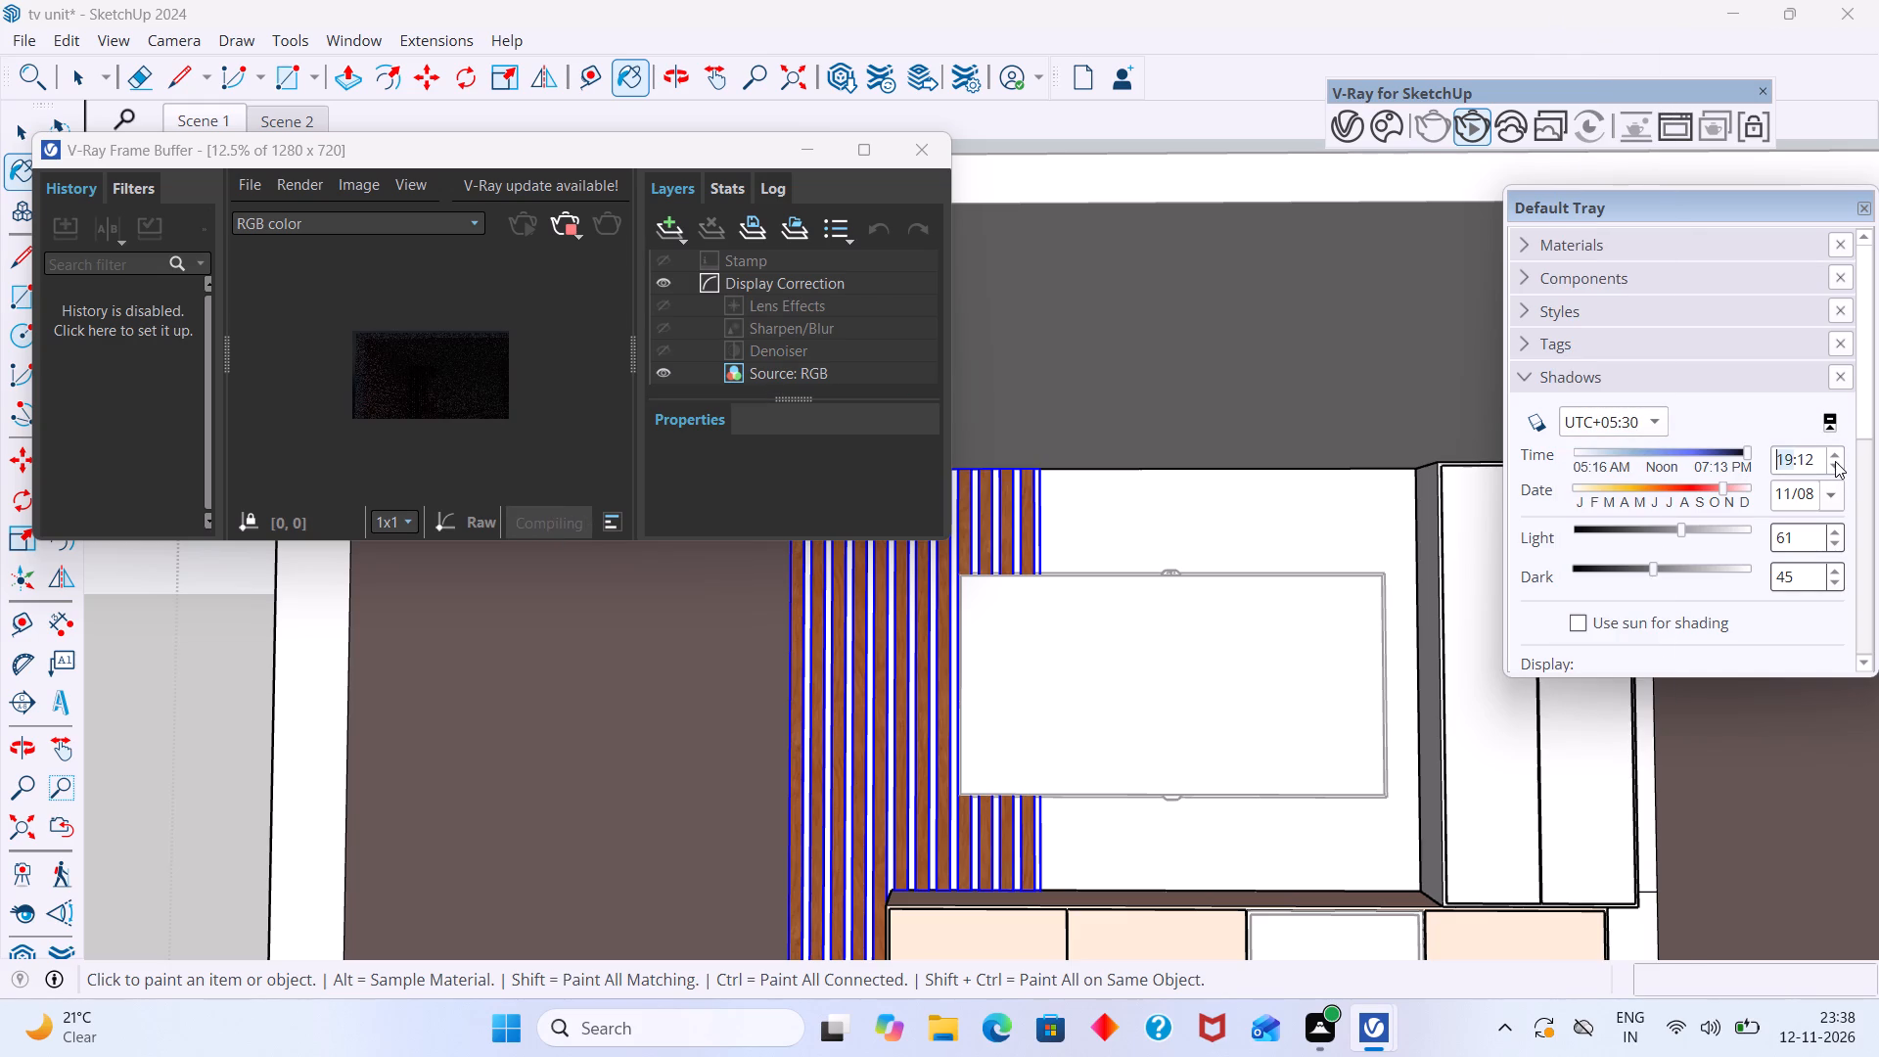
{"action": "left_click", "coordinate": [1835, 456]}
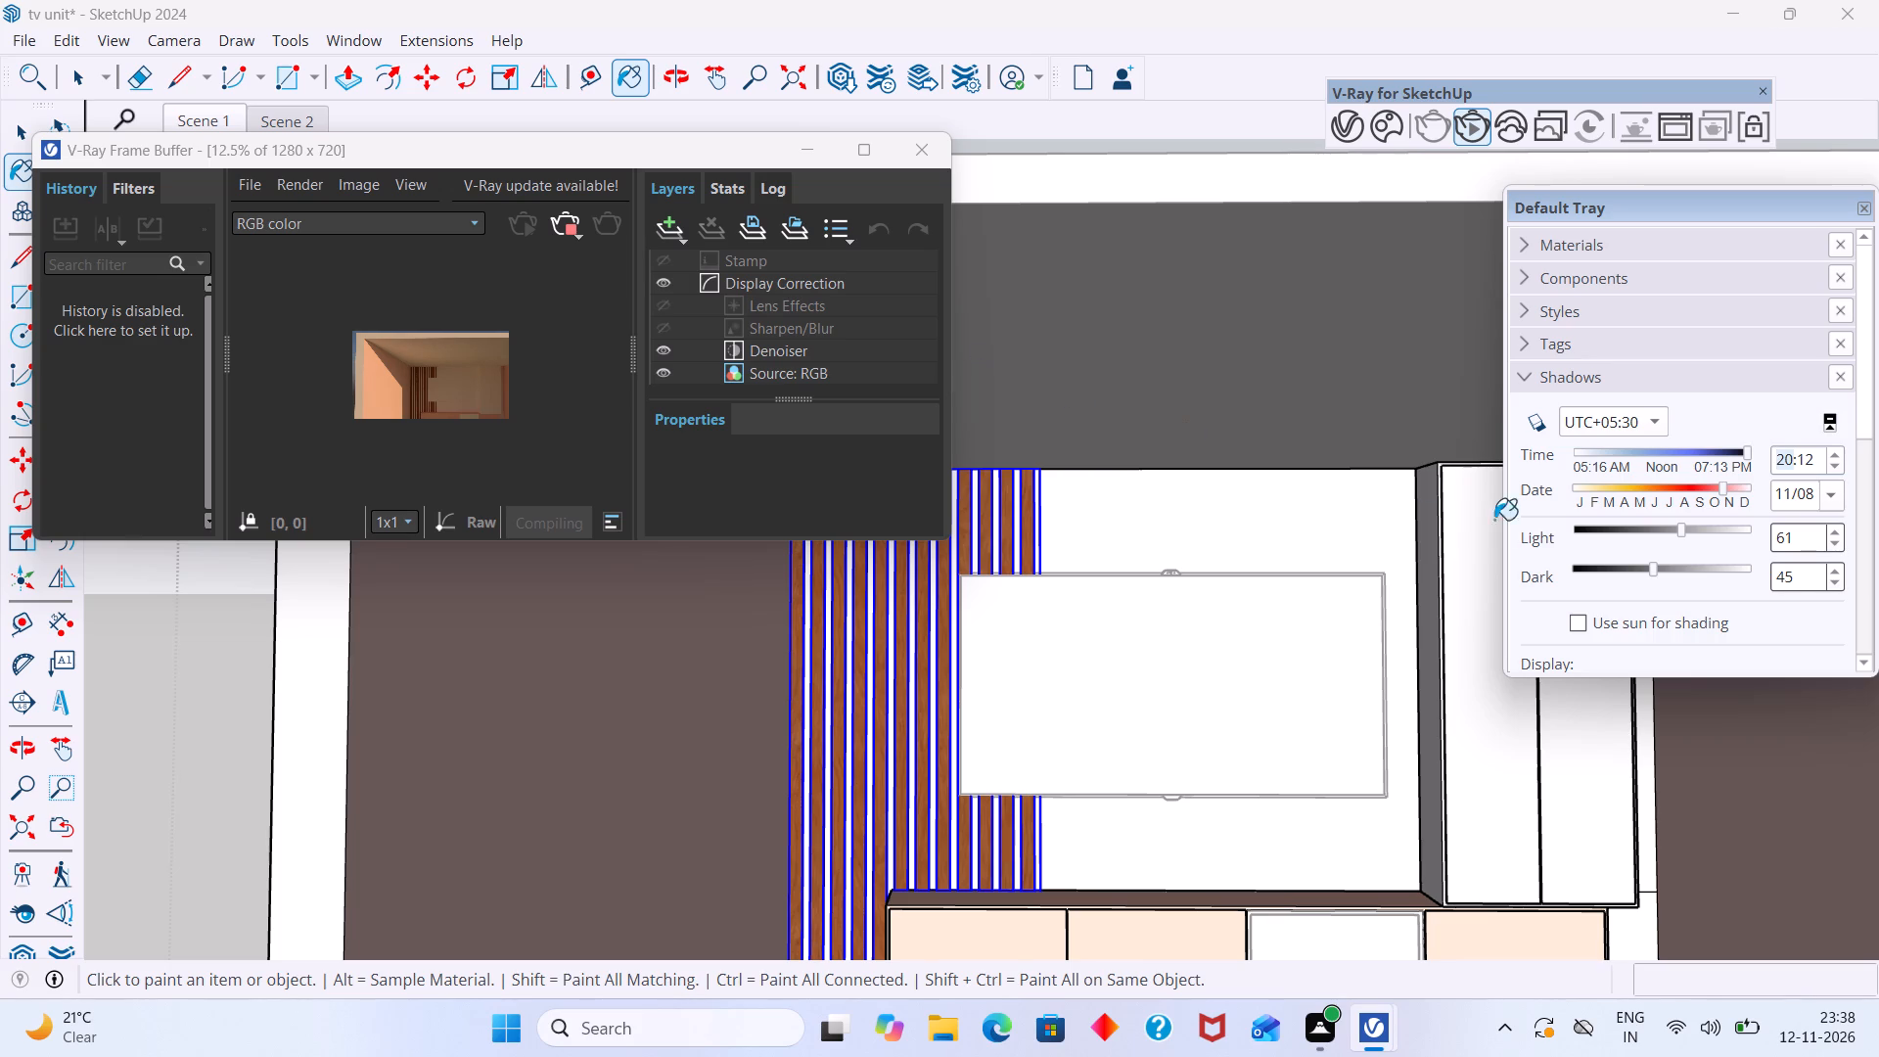
Lower the shadow Dark setting to 35.
{"action": "left_click", "coordinate": [1642, 568]}
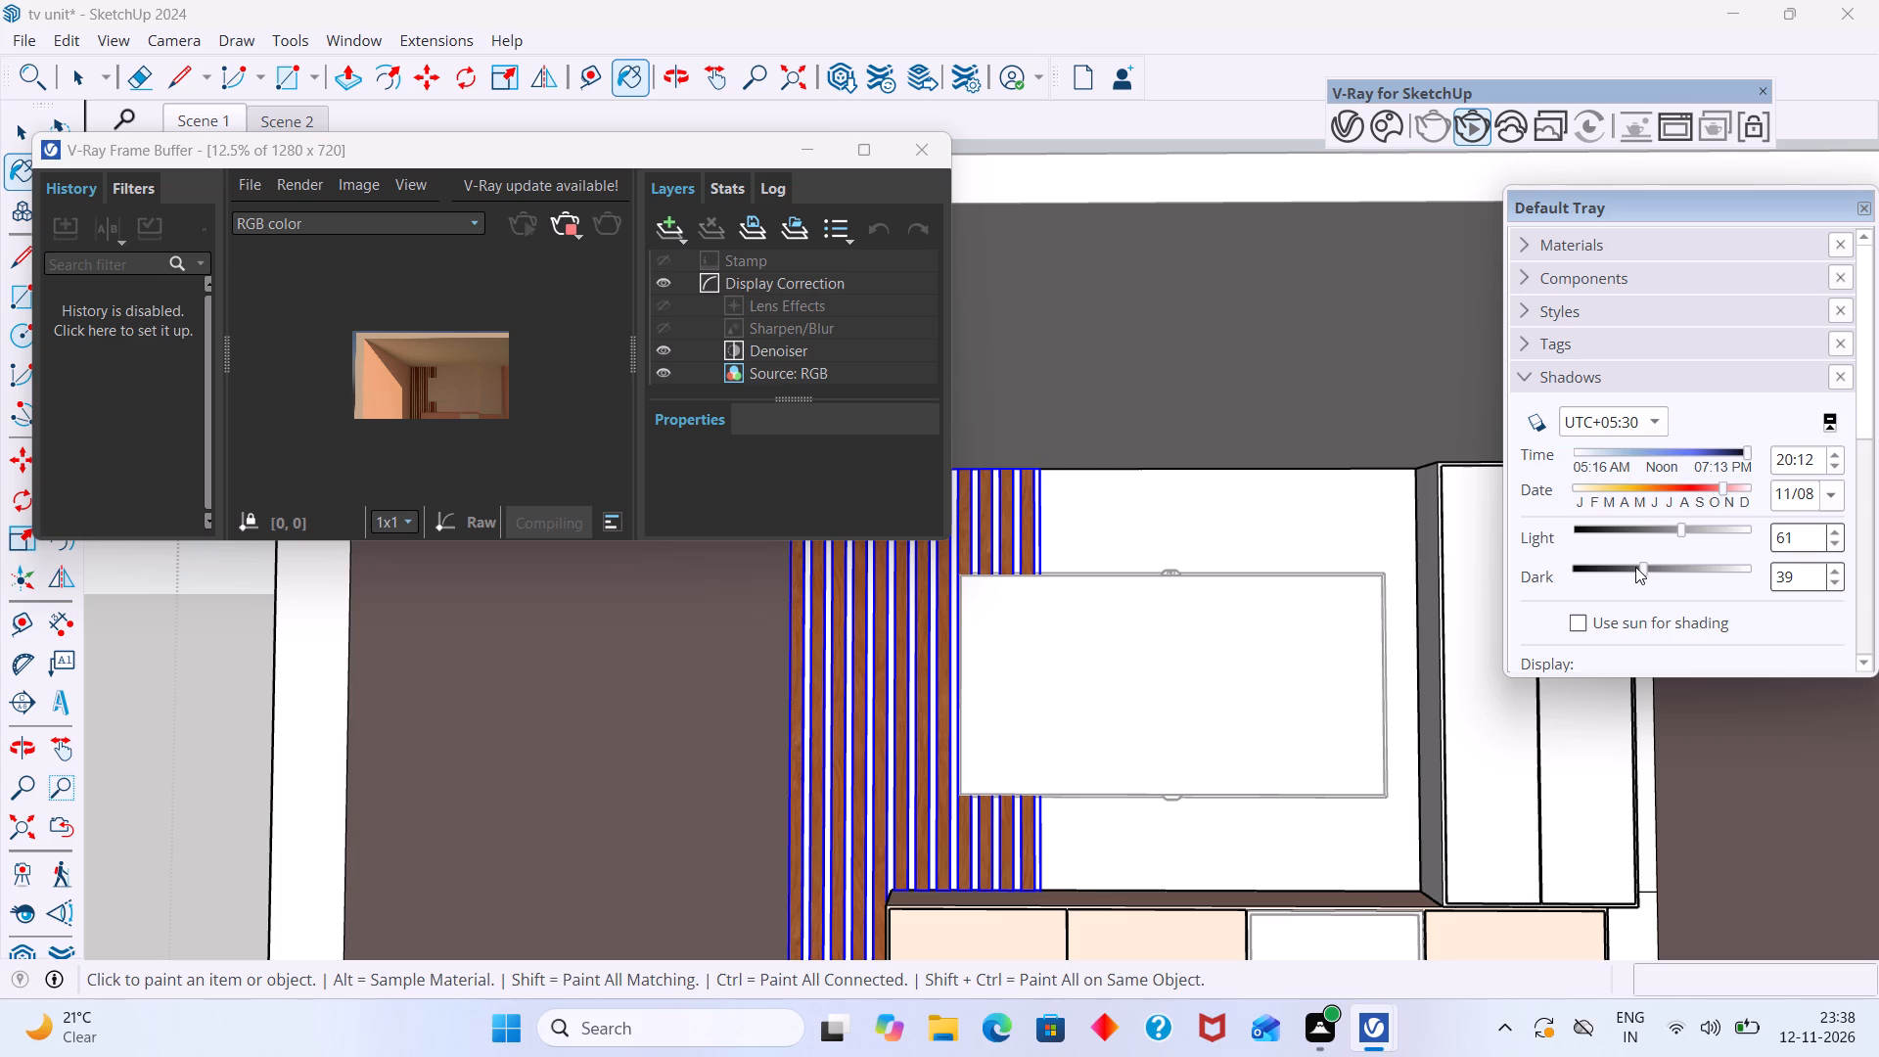
{"action": "left_click", "coordinate": [1635, 567]}
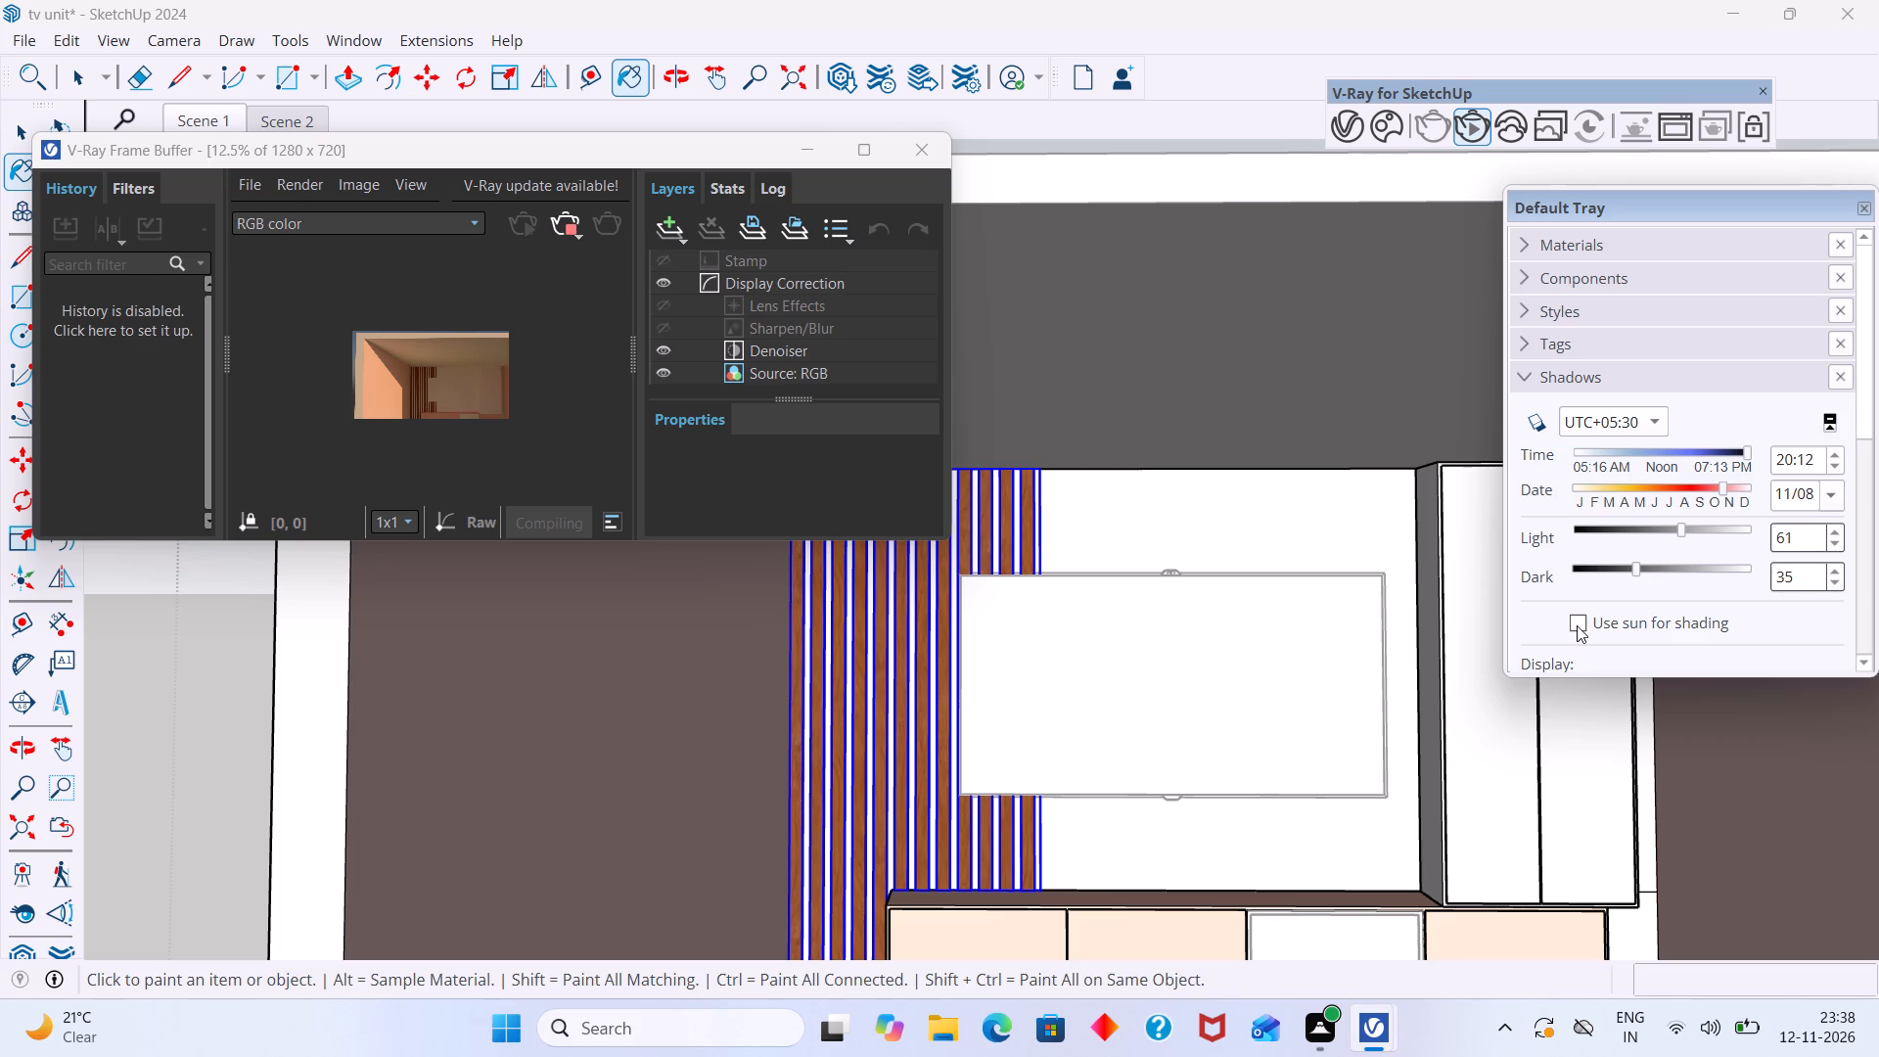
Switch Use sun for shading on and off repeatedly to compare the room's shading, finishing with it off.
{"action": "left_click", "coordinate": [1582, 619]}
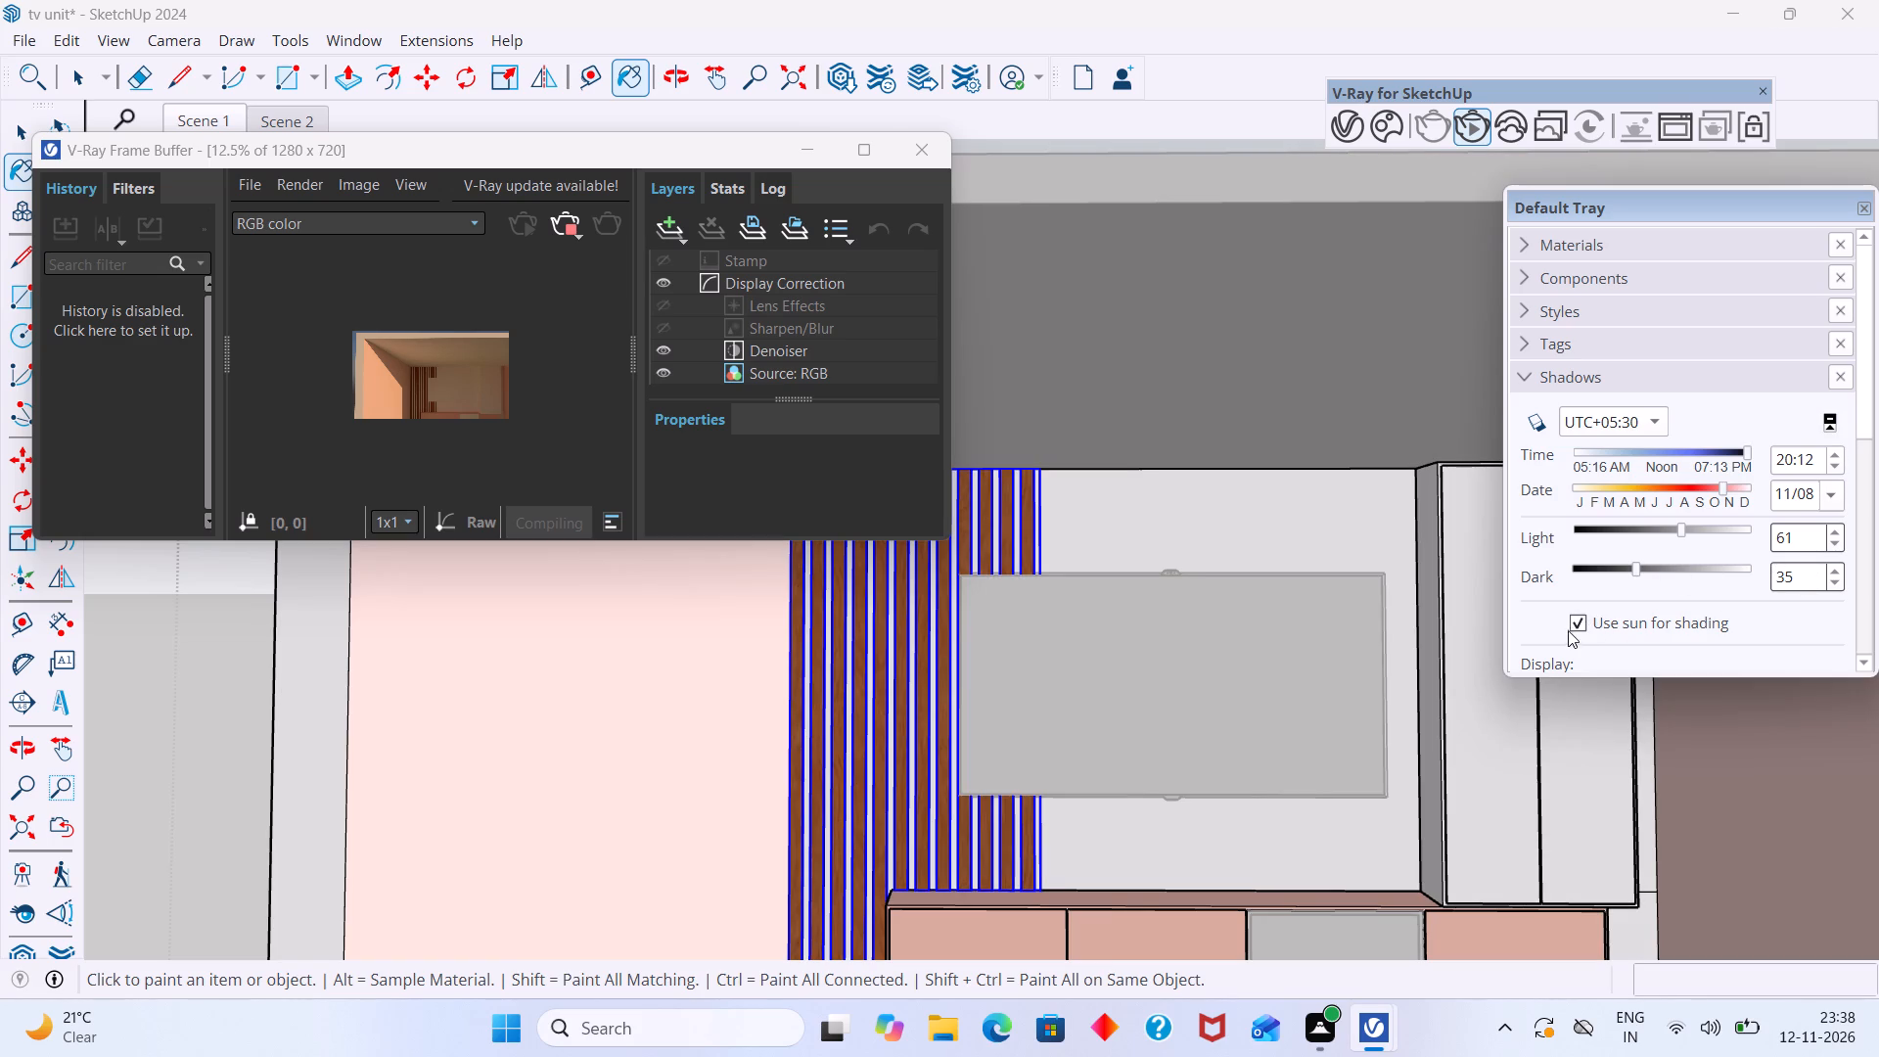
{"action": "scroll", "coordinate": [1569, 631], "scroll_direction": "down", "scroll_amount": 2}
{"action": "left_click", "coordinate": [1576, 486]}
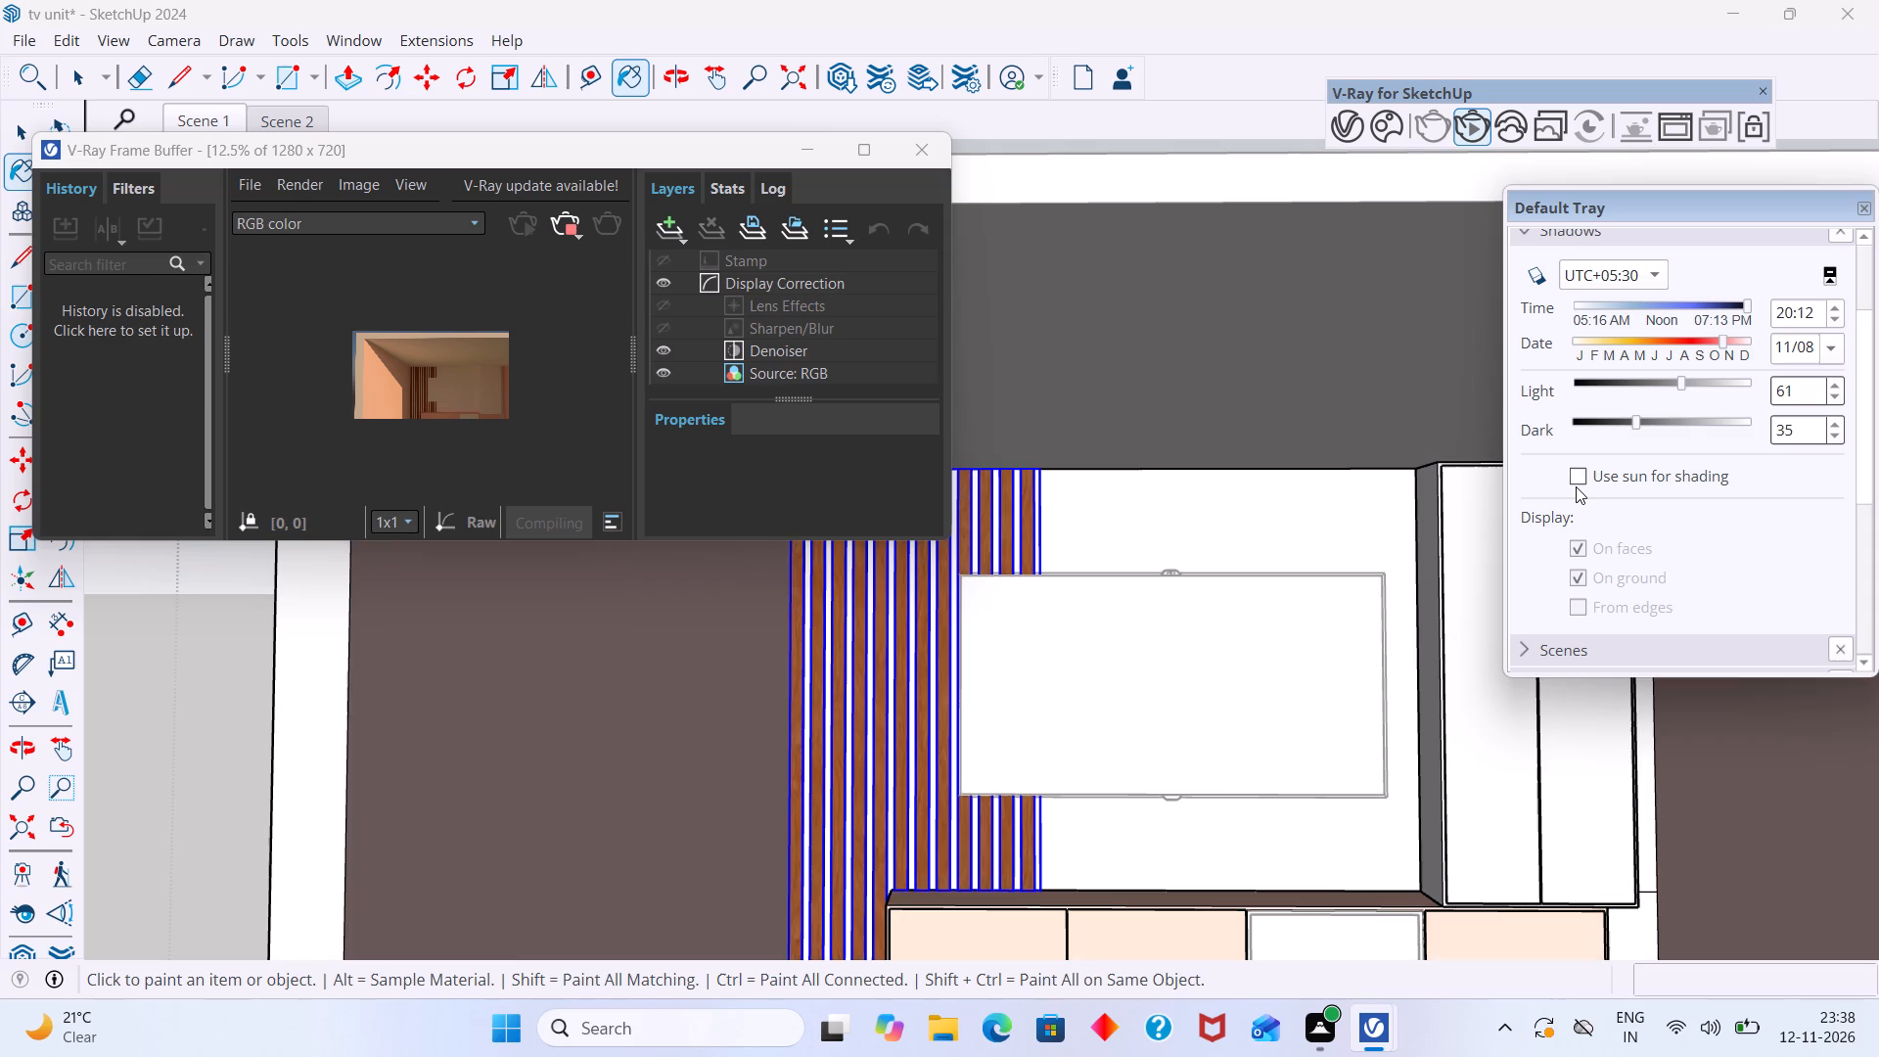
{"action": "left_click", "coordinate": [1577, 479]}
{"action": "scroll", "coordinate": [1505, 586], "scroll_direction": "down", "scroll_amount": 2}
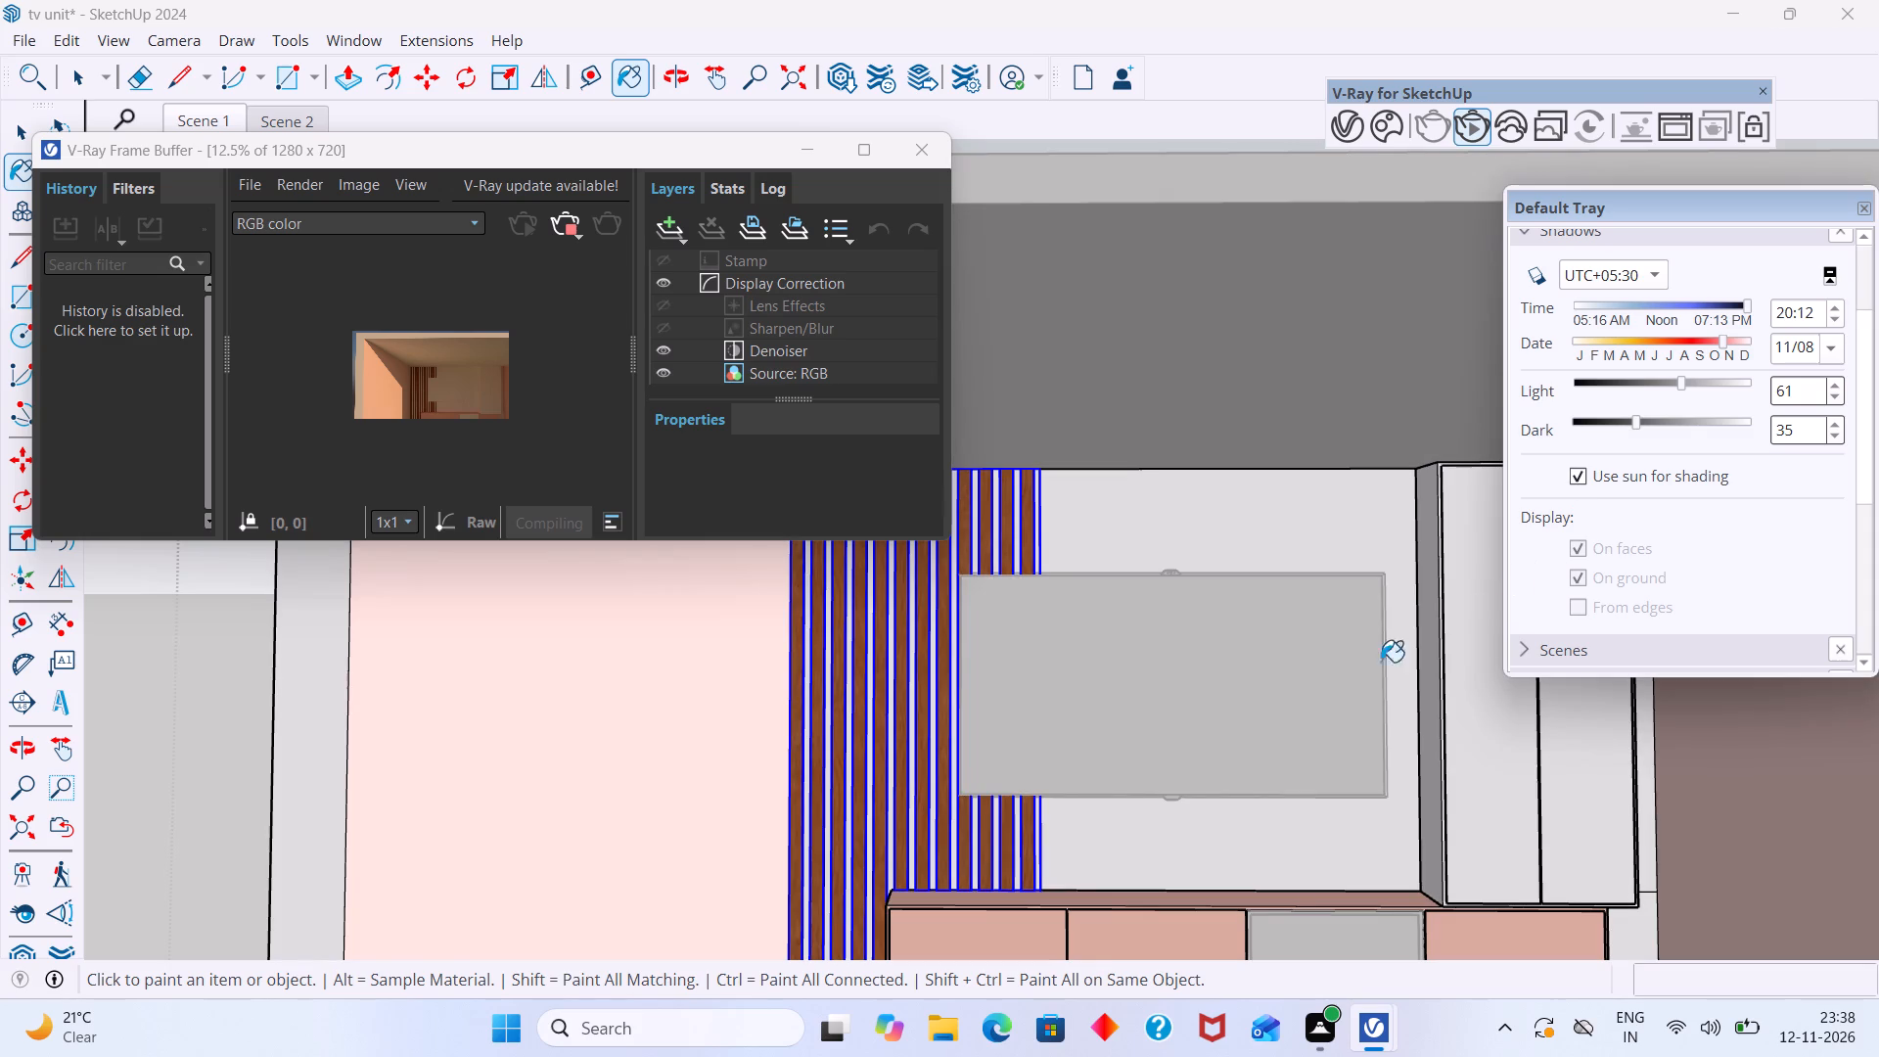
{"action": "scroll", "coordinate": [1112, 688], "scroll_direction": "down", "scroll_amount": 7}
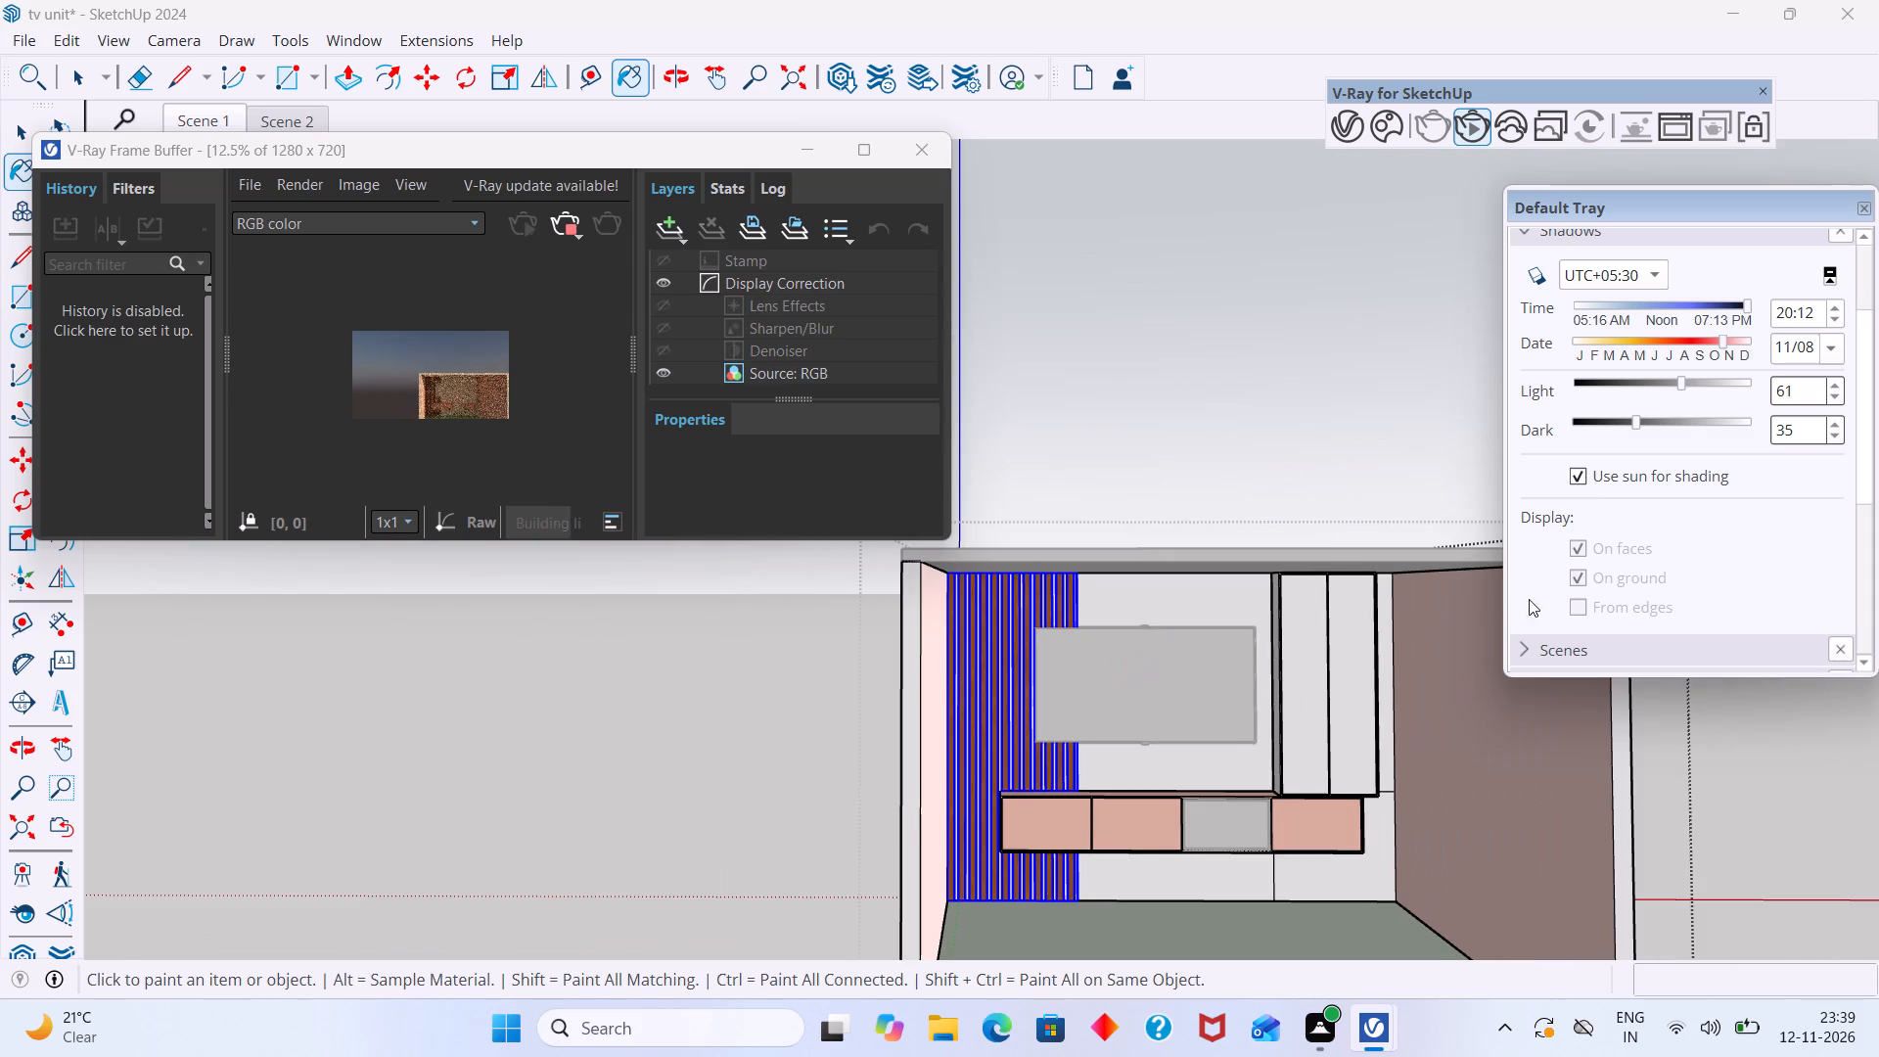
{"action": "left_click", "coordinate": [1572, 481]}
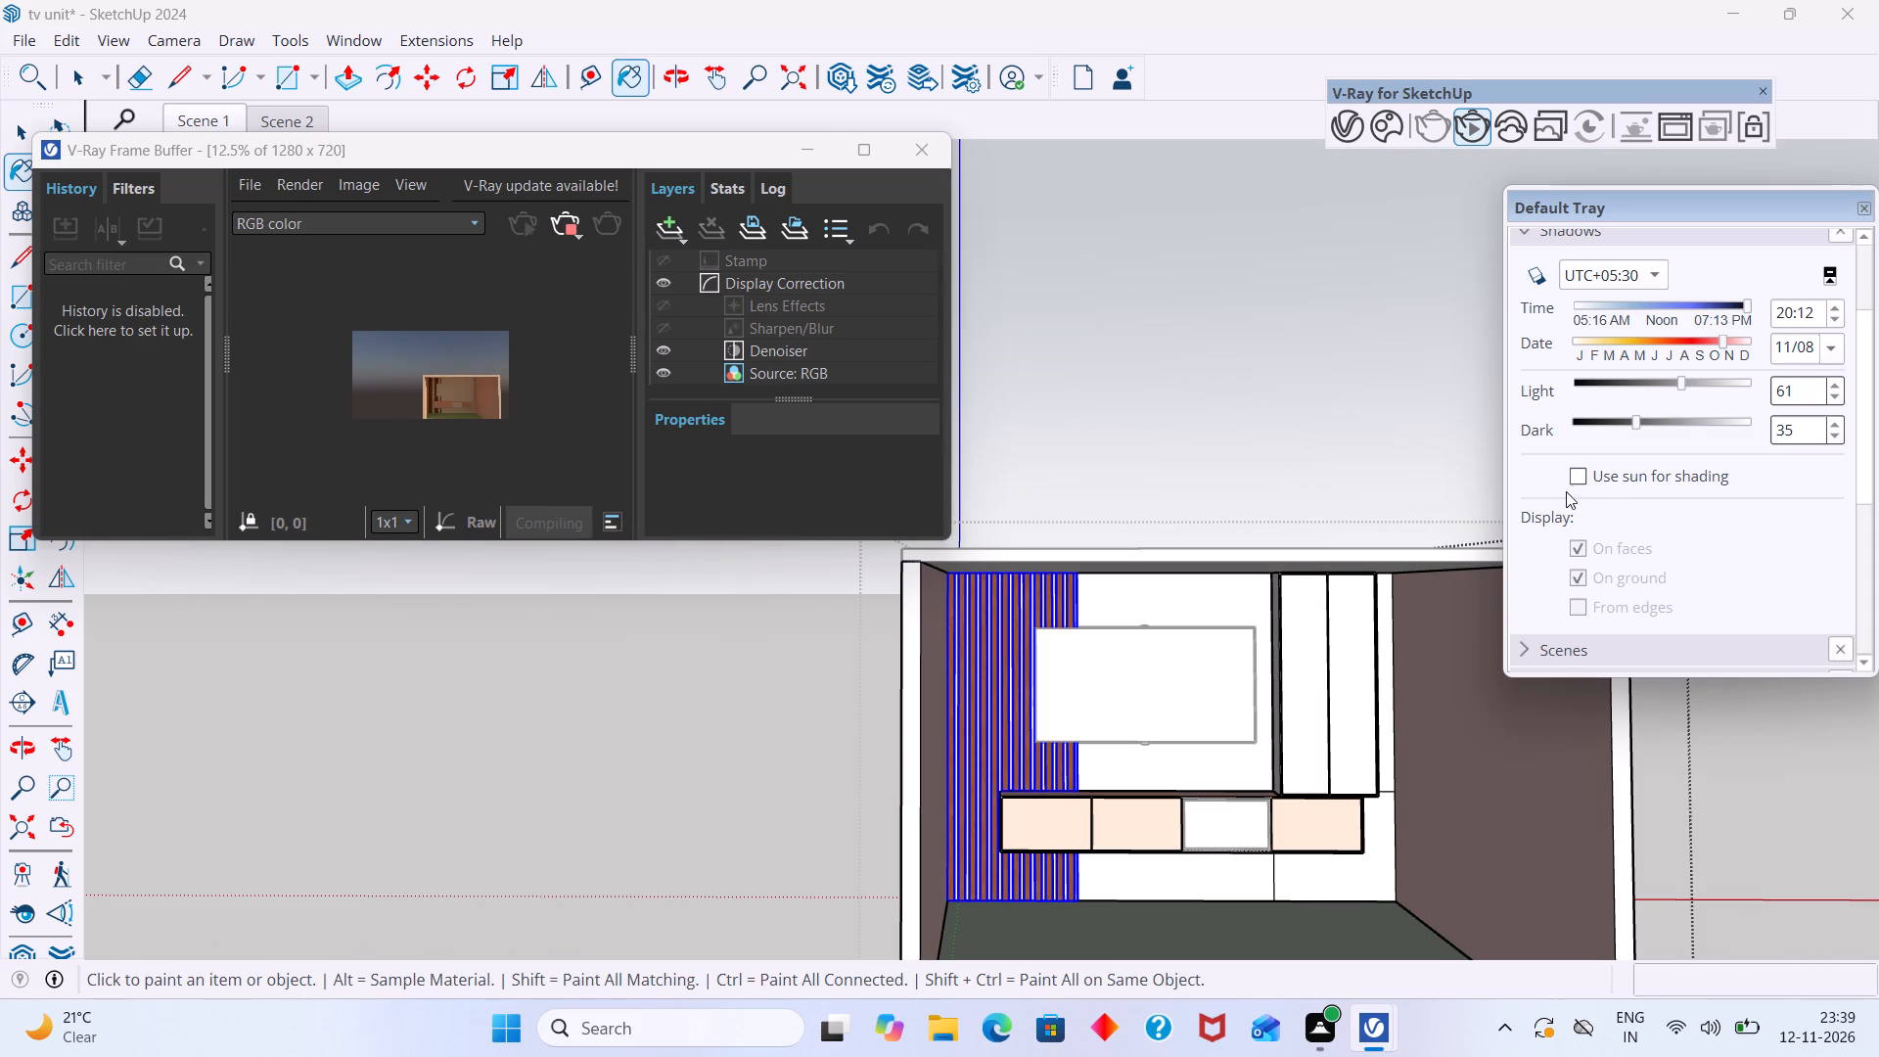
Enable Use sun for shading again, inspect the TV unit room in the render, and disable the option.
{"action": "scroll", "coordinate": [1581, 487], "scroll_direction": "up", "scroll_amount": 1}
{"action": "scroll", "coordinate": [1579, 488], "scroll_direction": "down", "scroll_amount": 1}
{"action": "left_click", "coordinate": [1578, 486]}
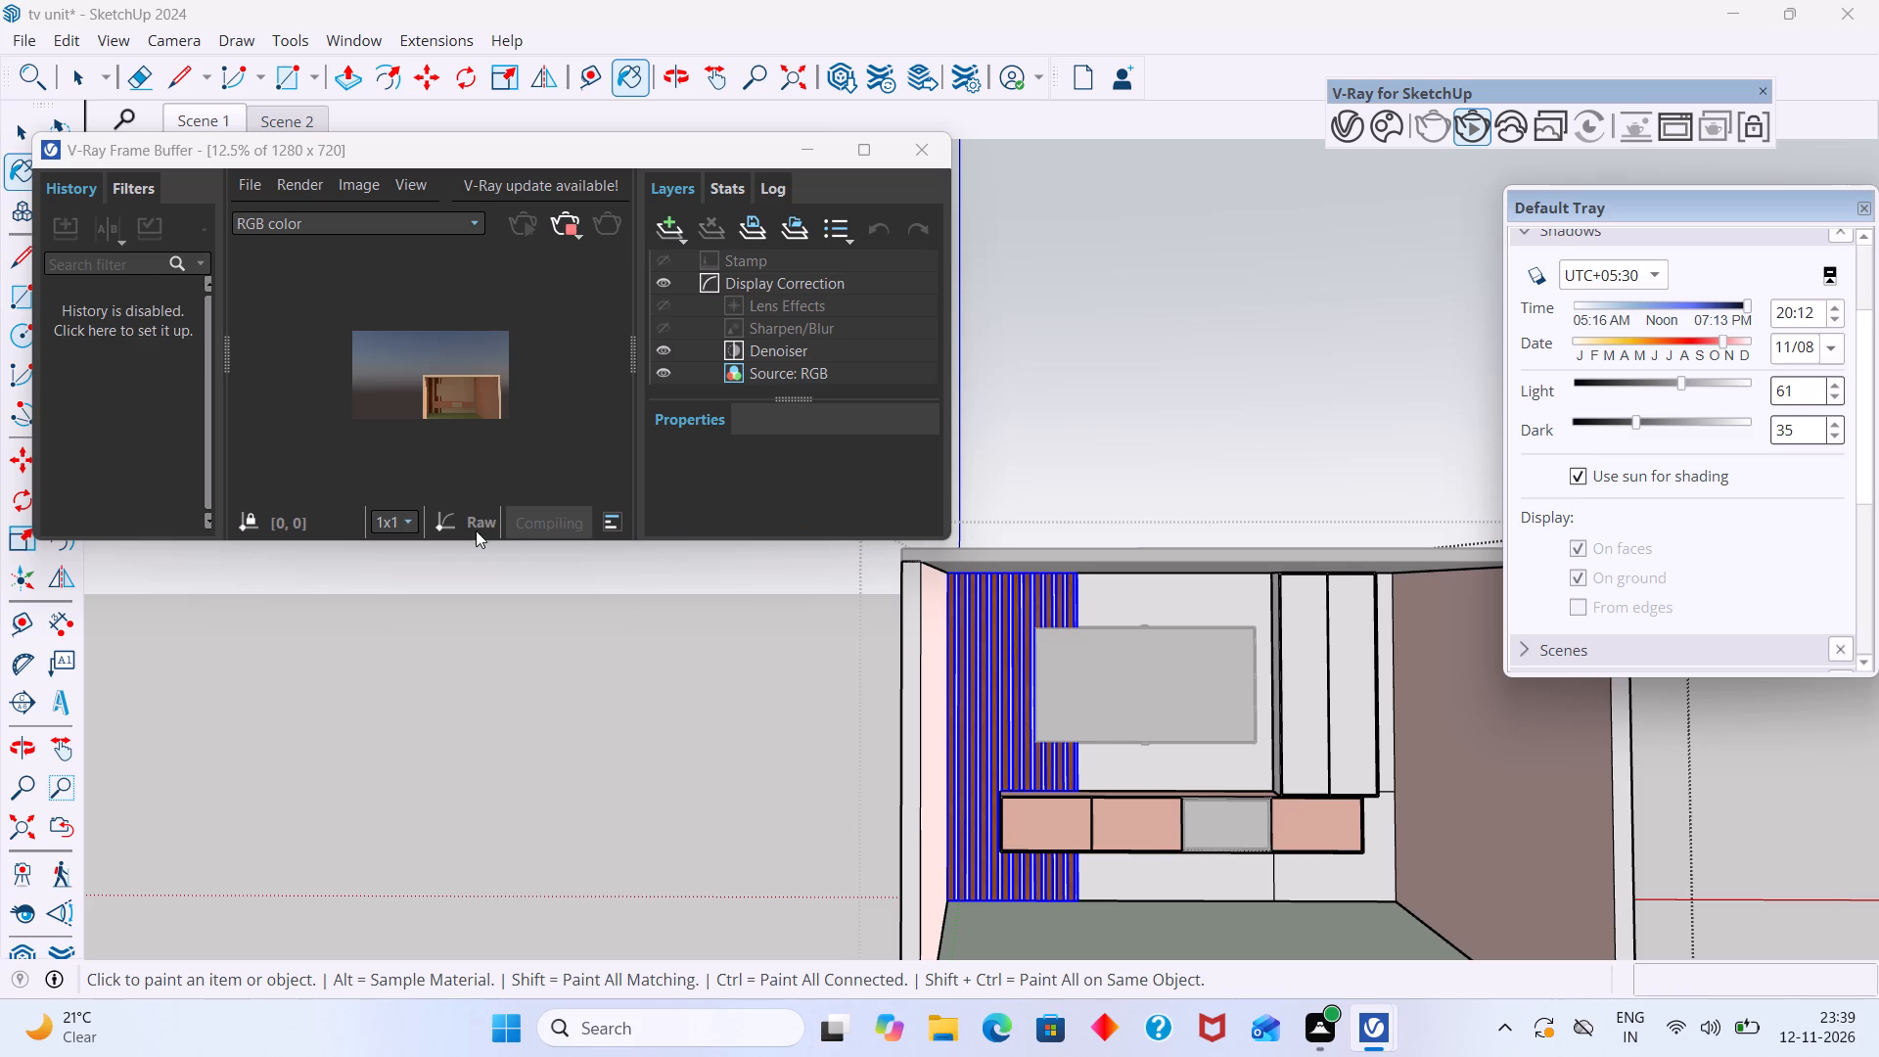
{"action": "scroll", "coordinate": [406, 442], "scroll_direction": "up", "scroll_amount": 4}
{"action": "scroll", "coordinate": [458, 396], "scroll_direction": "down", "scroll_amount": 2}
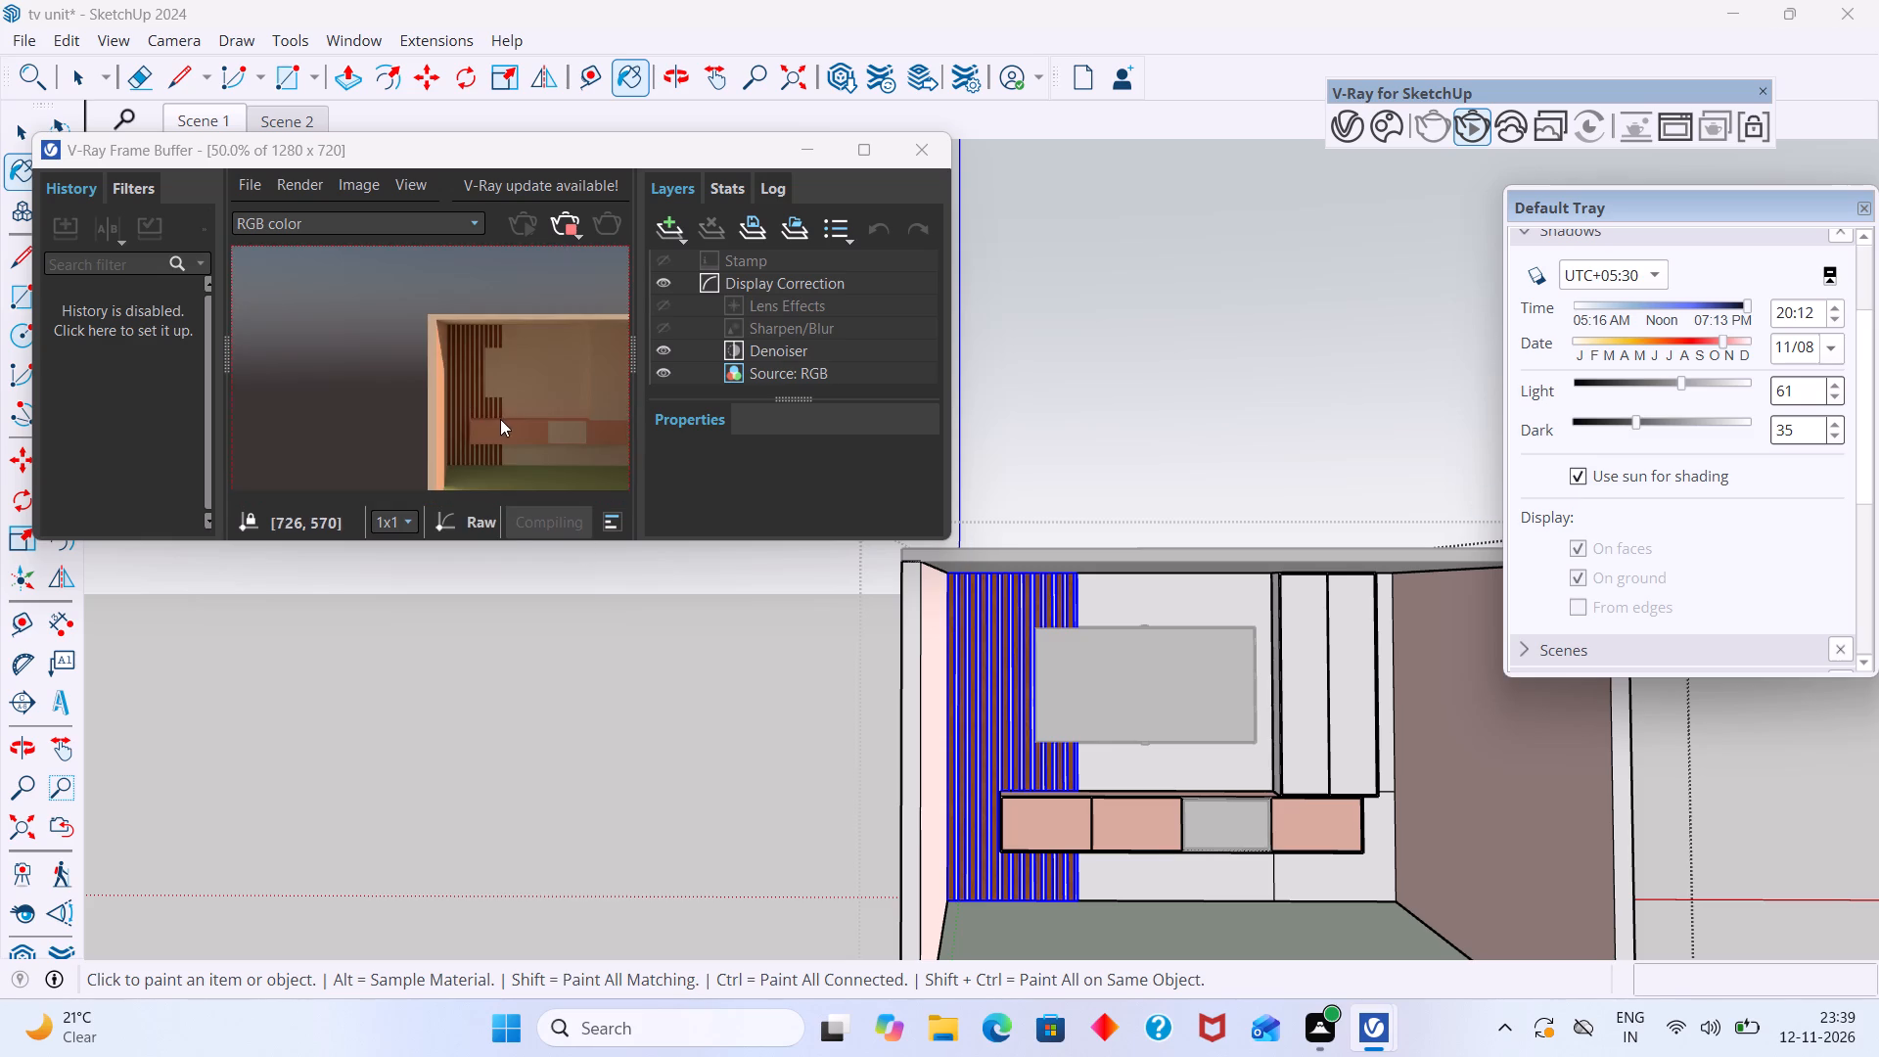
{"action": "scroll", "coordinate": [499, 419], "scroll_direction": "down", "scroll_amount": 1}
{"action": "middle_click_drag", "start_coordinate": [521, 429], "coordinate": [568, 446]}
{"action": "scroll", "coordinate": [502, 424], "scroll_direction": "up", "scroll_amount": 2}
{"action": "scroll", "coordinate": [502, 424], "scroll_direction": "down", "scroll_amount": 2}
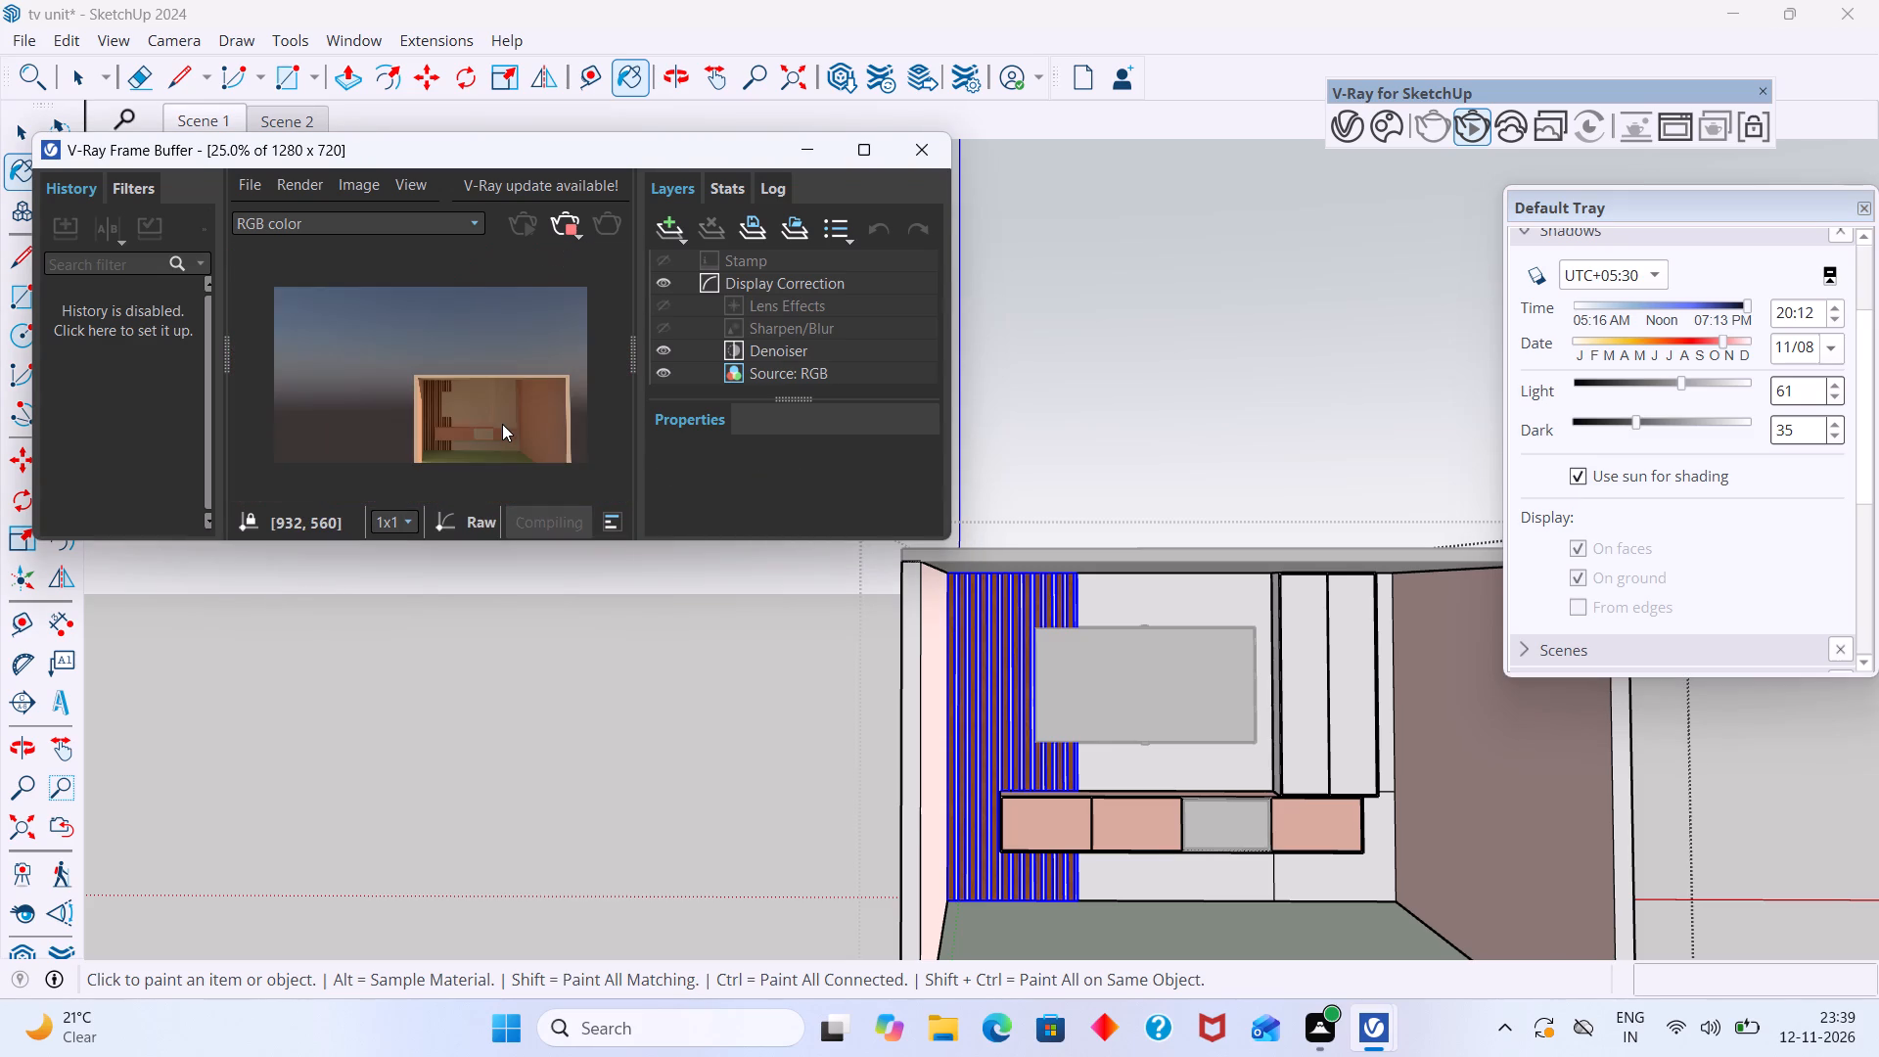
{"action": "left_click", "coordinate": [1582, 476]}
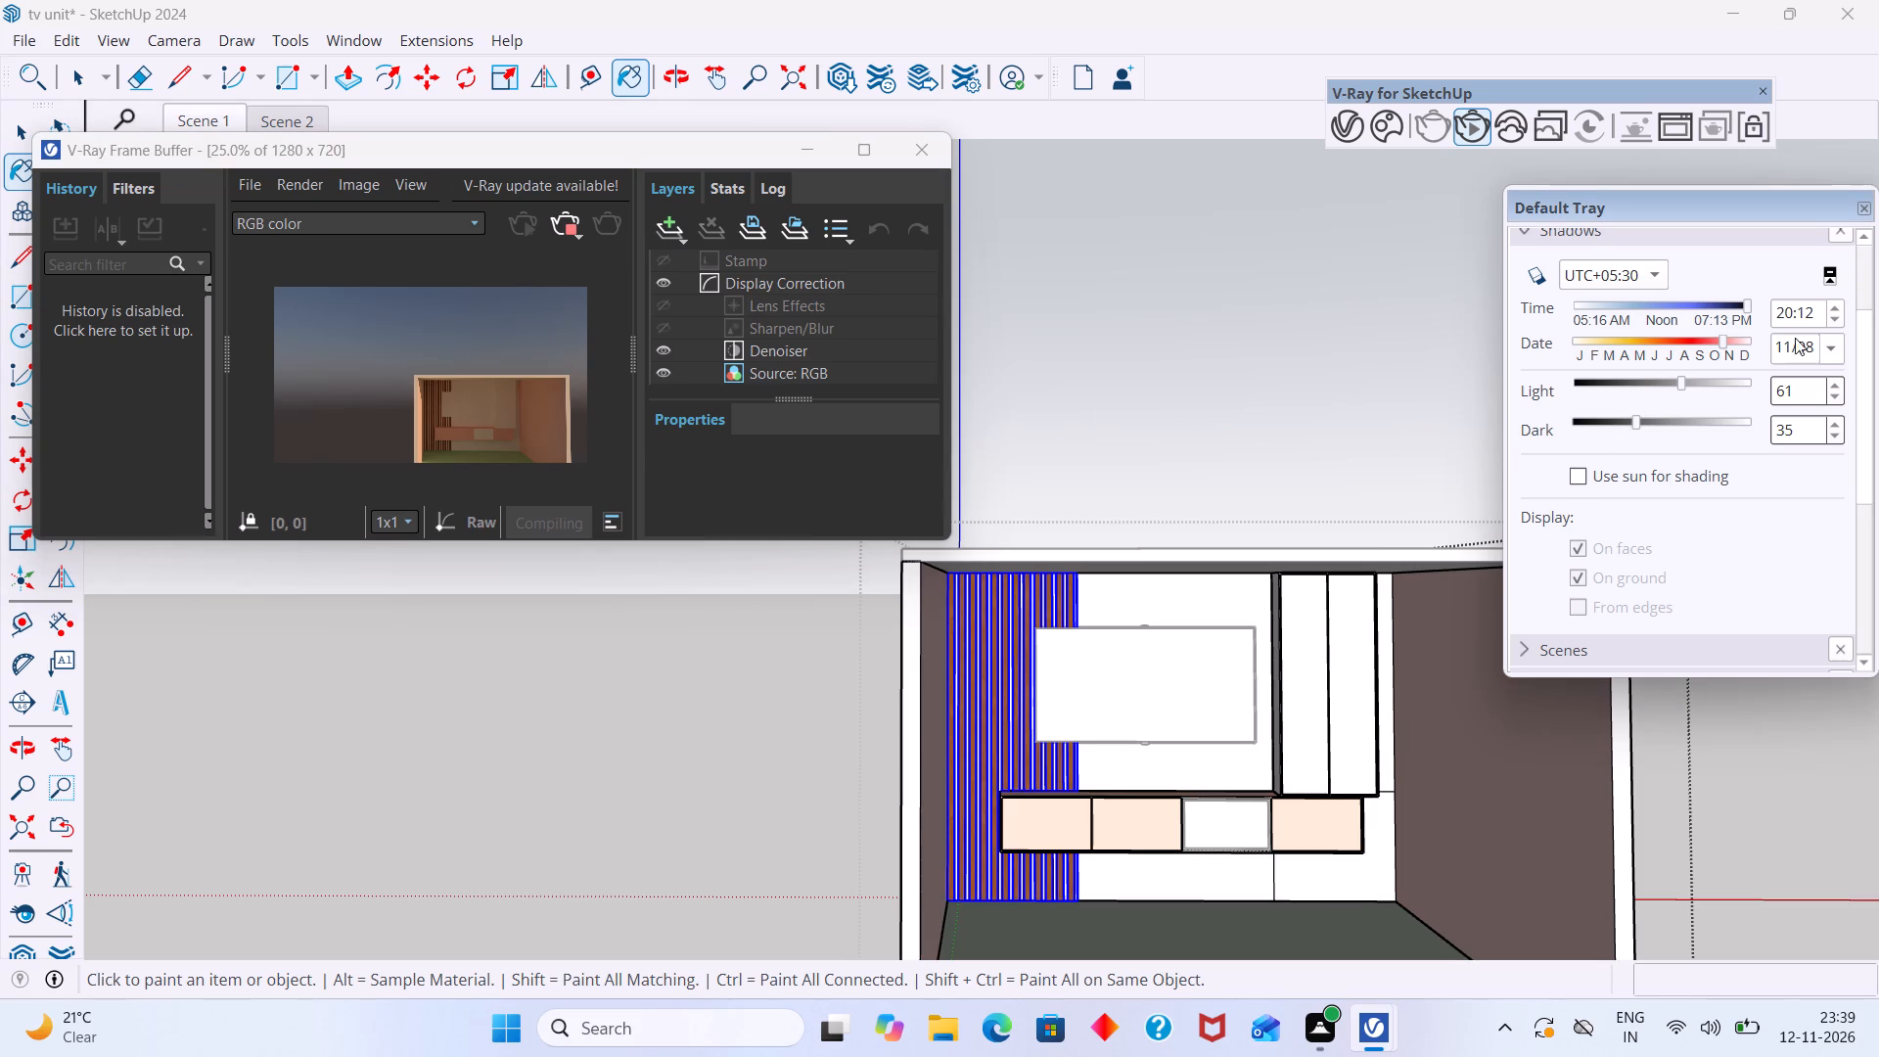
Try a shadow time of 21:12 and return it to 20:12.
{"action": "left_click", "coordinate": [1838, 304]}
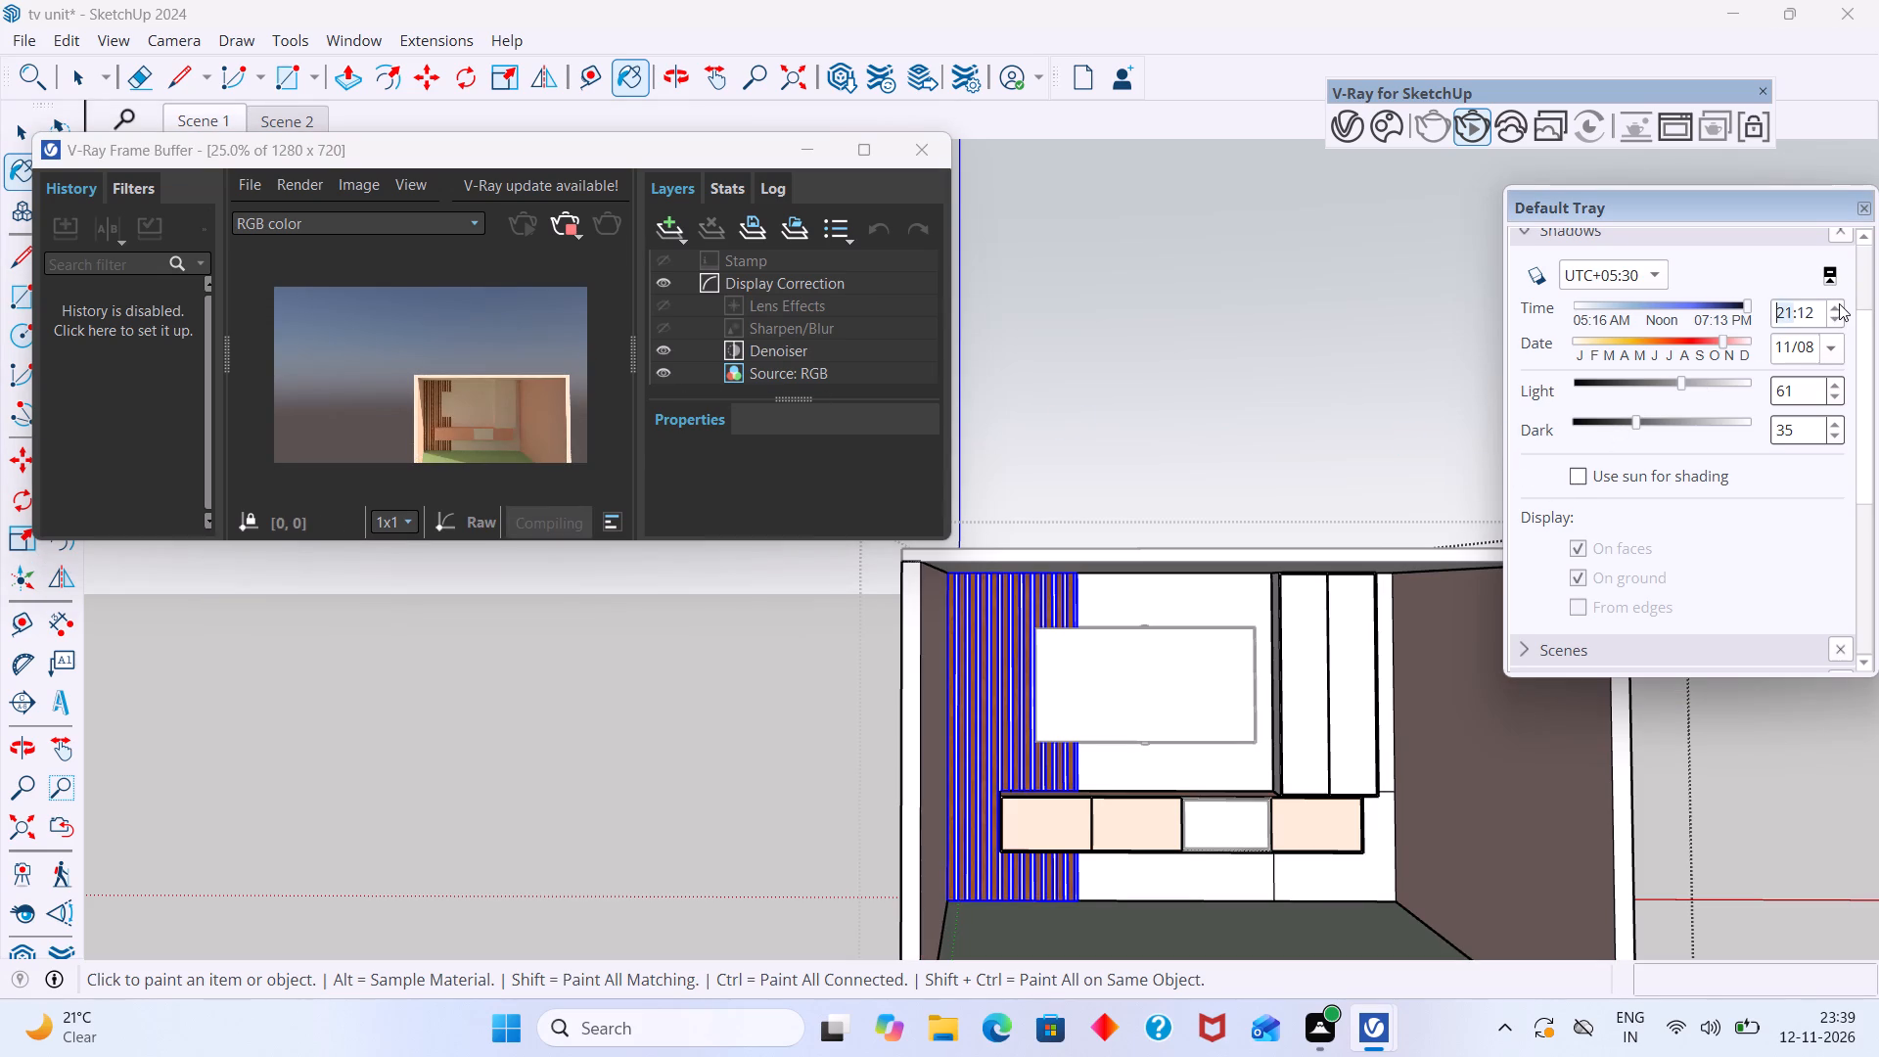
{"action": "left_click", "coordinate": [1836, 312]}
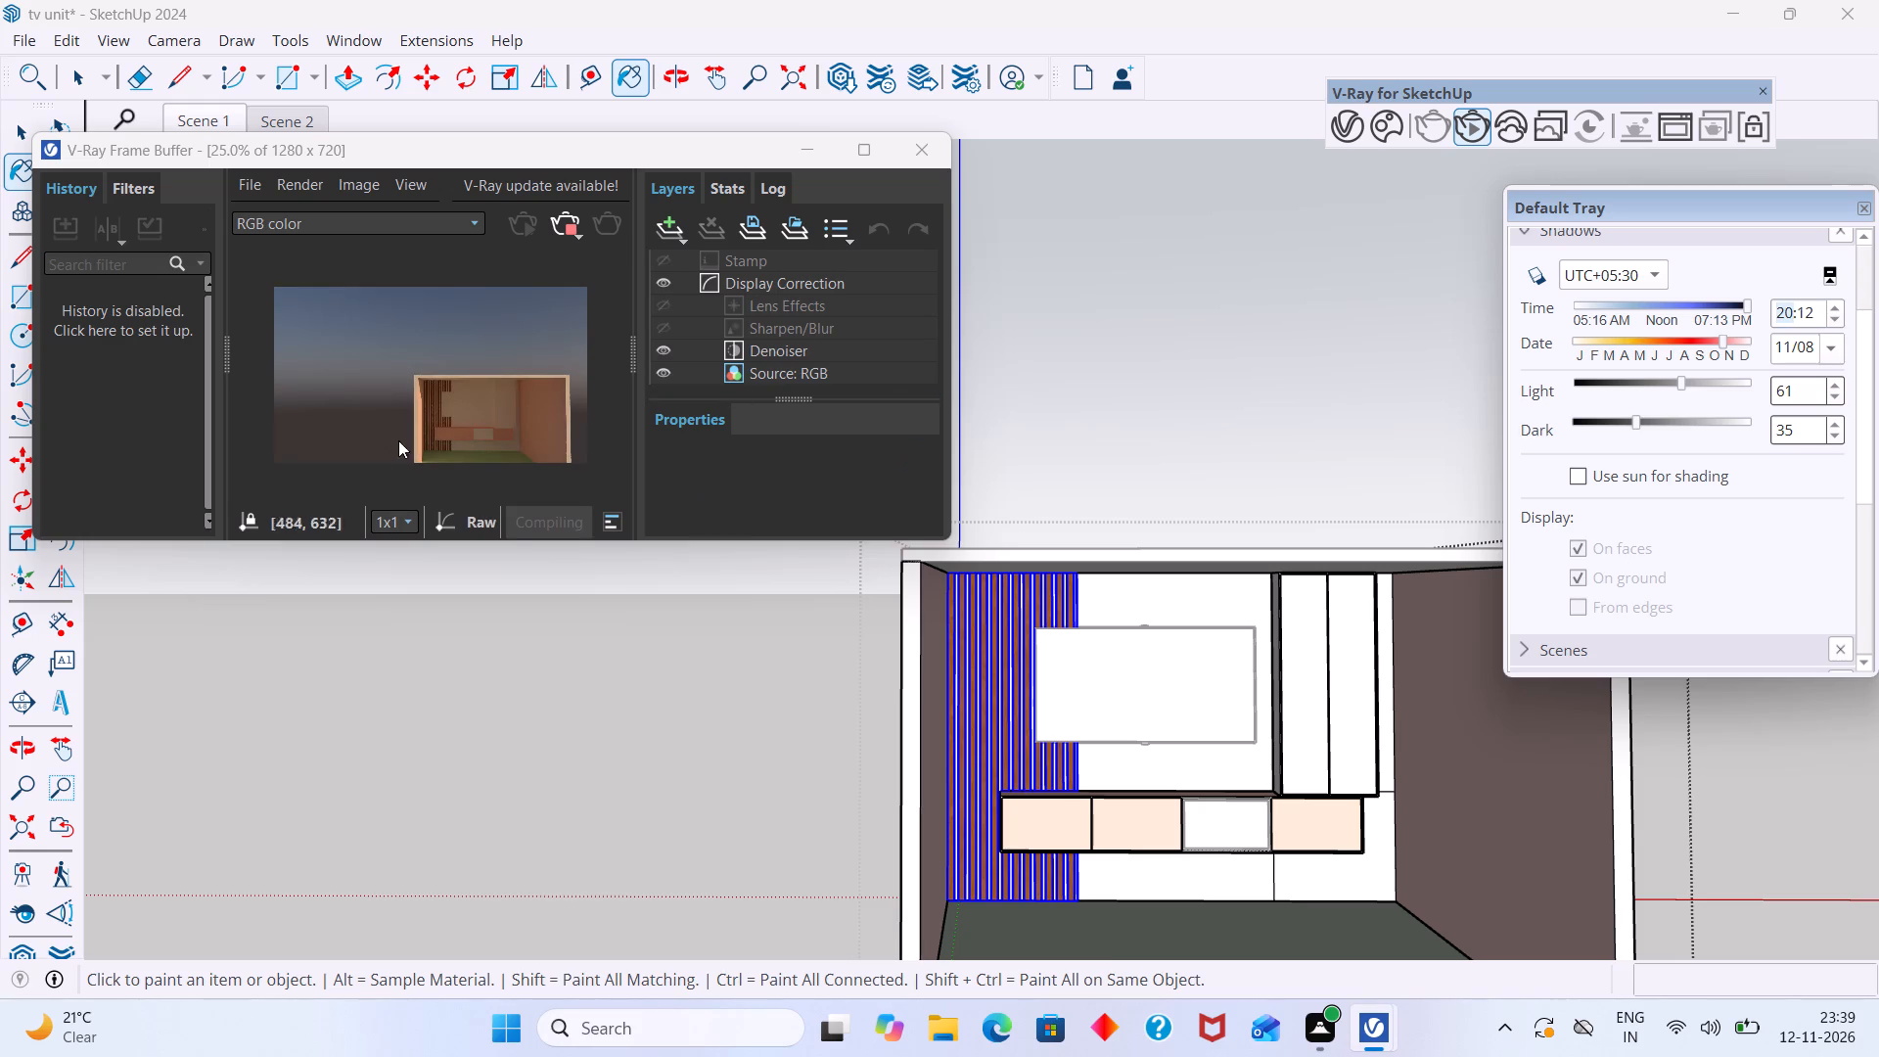
Examine the room's lighting and wall slats in the live render from an angled view of the model.
{"action": "scroll", "coordinate": [400, 439], "scroll_direction": "up", "scroll_amount": 4}
{"action": "scroll", "coordinate": [414, 435], "scroll_direction": "down", "scroll_amount": 4}
{"action": "middle_click_drag", "start_coordinate": [441, 428], "coordinate": [289, 436]}
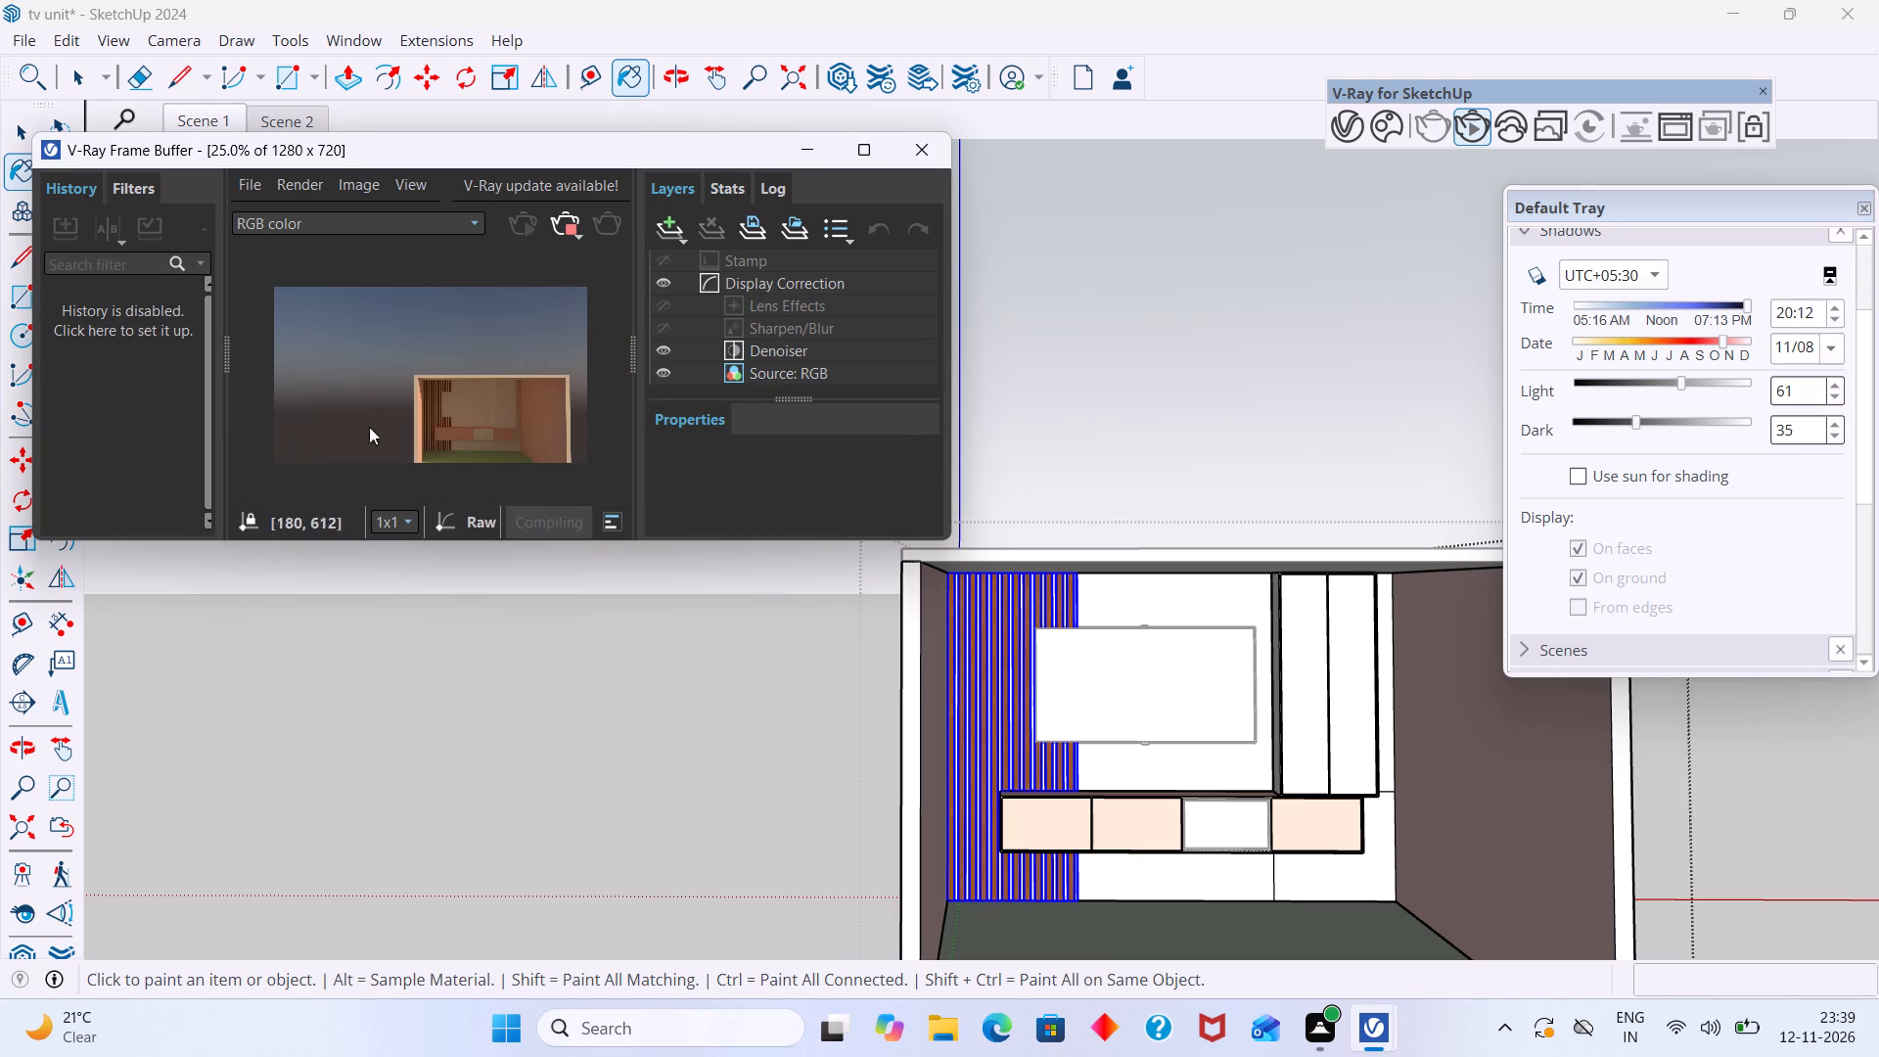
{"action": "middle_click_drag", "start_coordinate": [885, 683], "coordinate": [725, 675]}
{"action": "scroll", "coordinate": [382, 481], "scroll_direction": "up", "scroll_amount": 1}
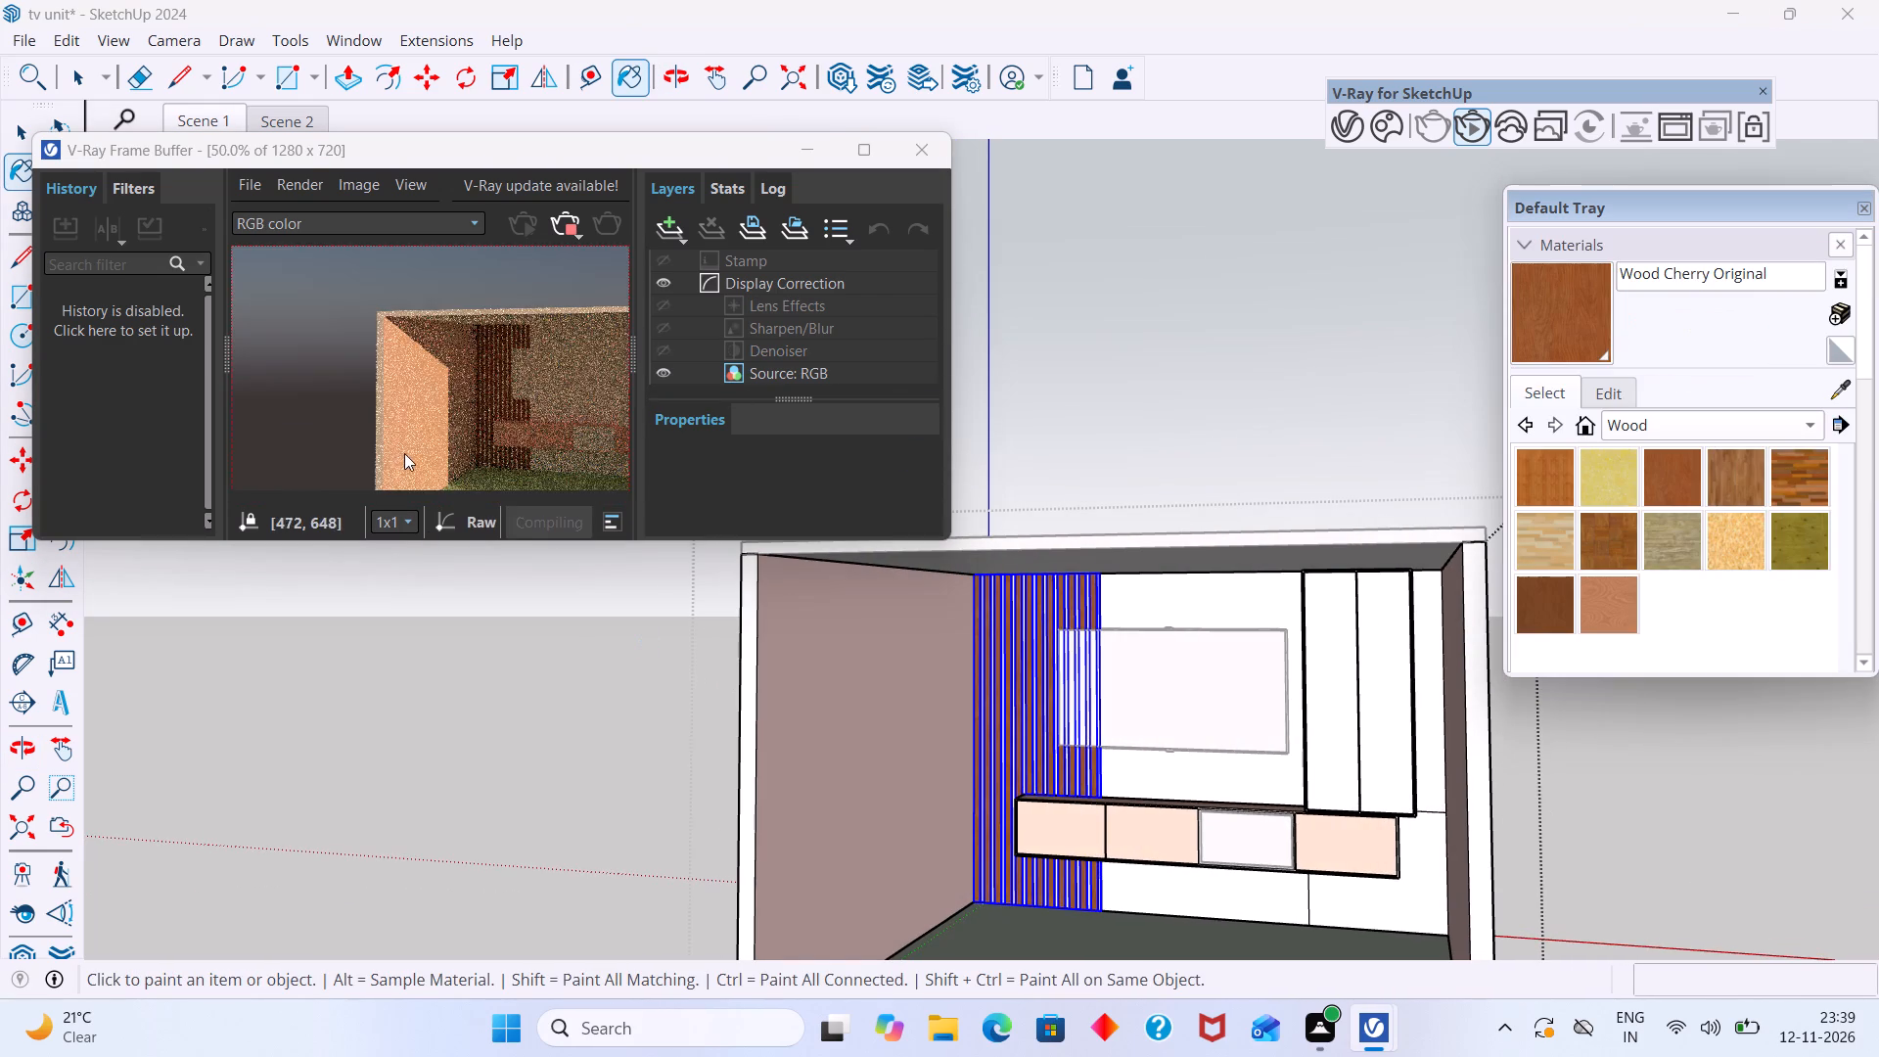
{"action": "scroll", "coordinate": [407, 449], "scroll_direction": "up", "scroll_amount": 1}
{"action": "scroll", "coordinate": [407, 449], "scroll_direction": "down", "scroll_amount": 1}
{"action": "scroll", "coordinate": [494, 444], "scroll_direction": "down", "scroll_amount": 2}
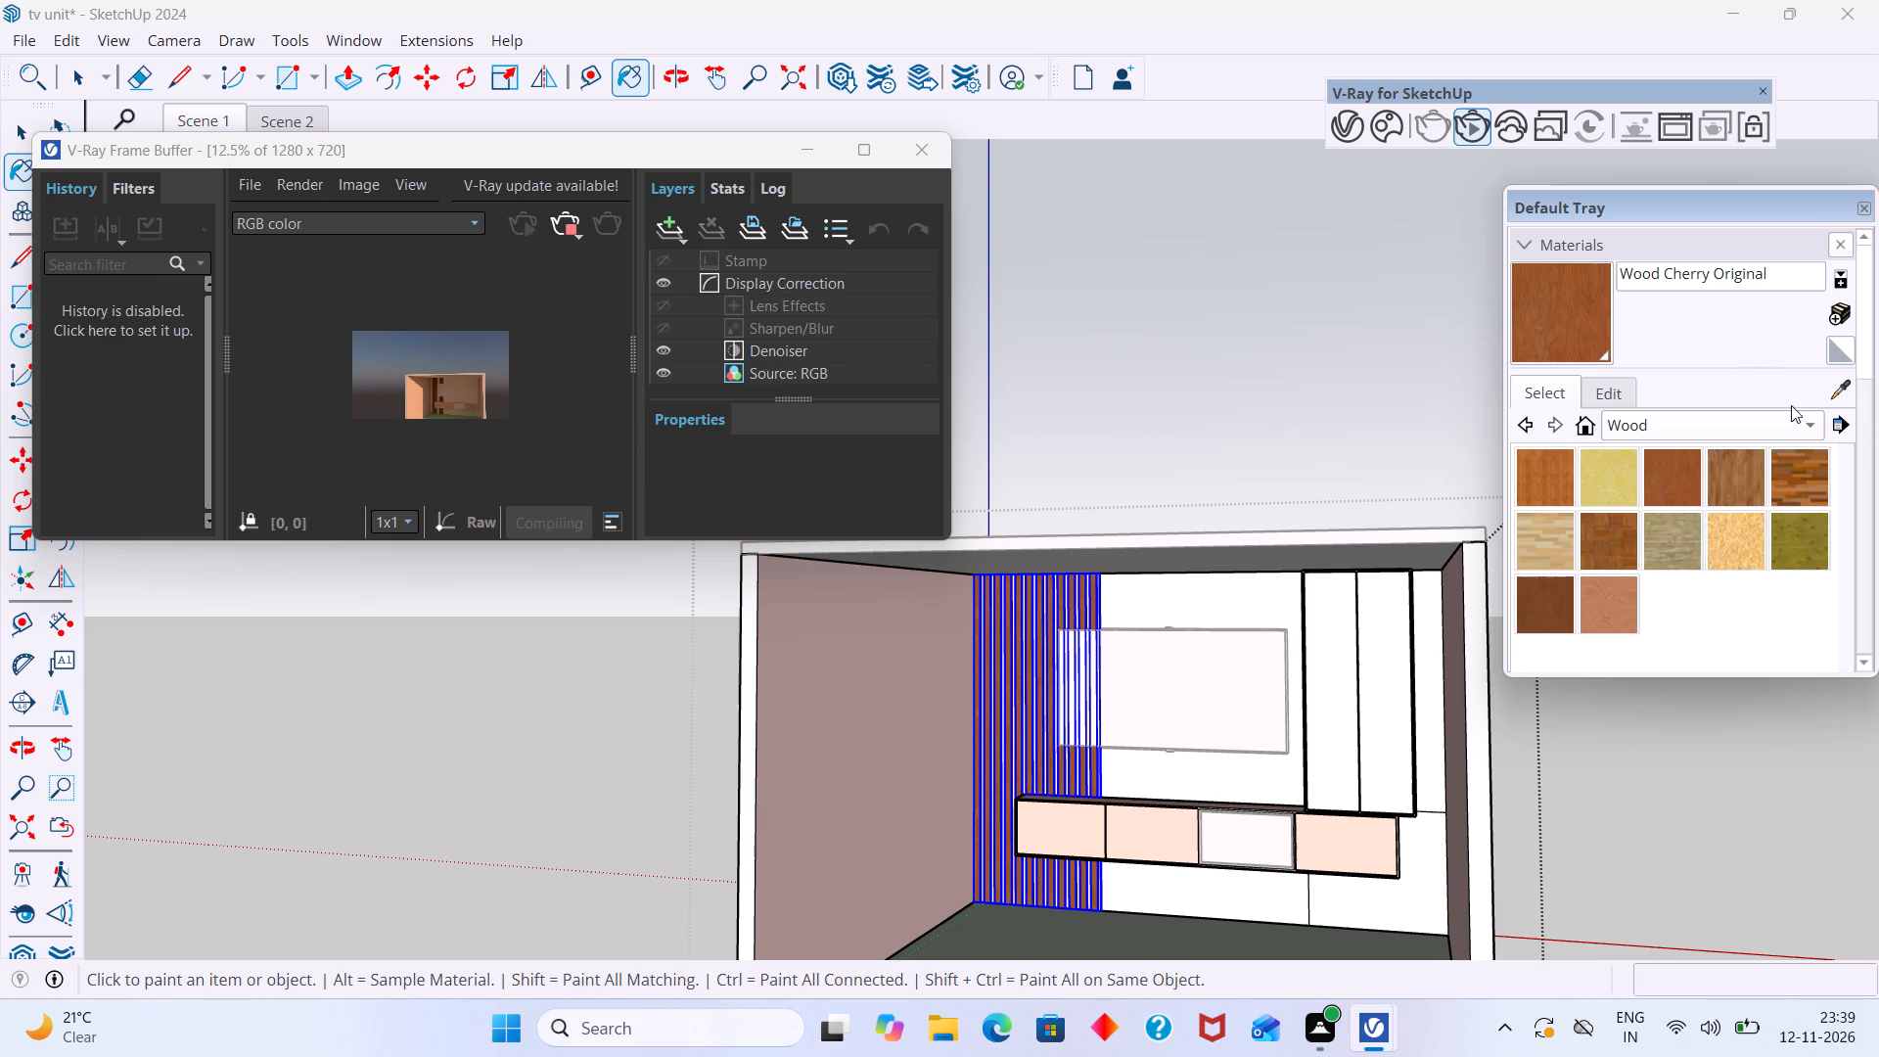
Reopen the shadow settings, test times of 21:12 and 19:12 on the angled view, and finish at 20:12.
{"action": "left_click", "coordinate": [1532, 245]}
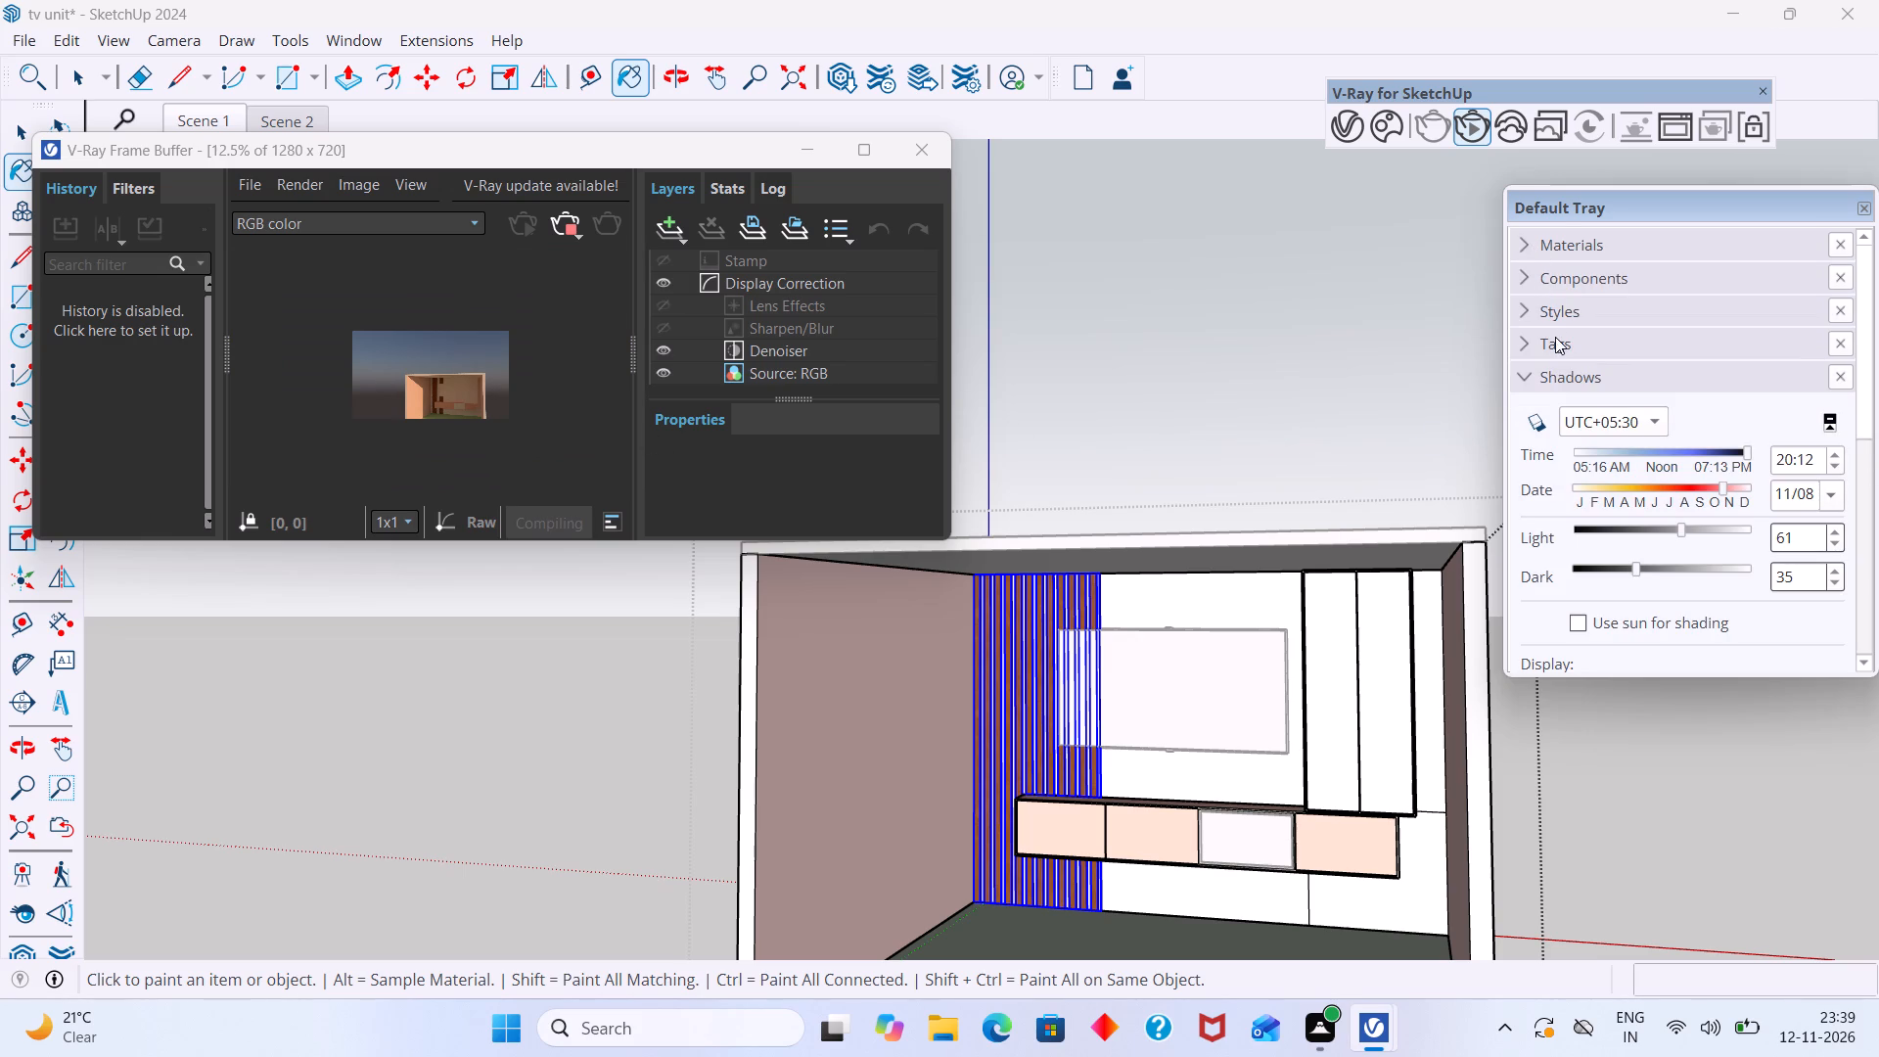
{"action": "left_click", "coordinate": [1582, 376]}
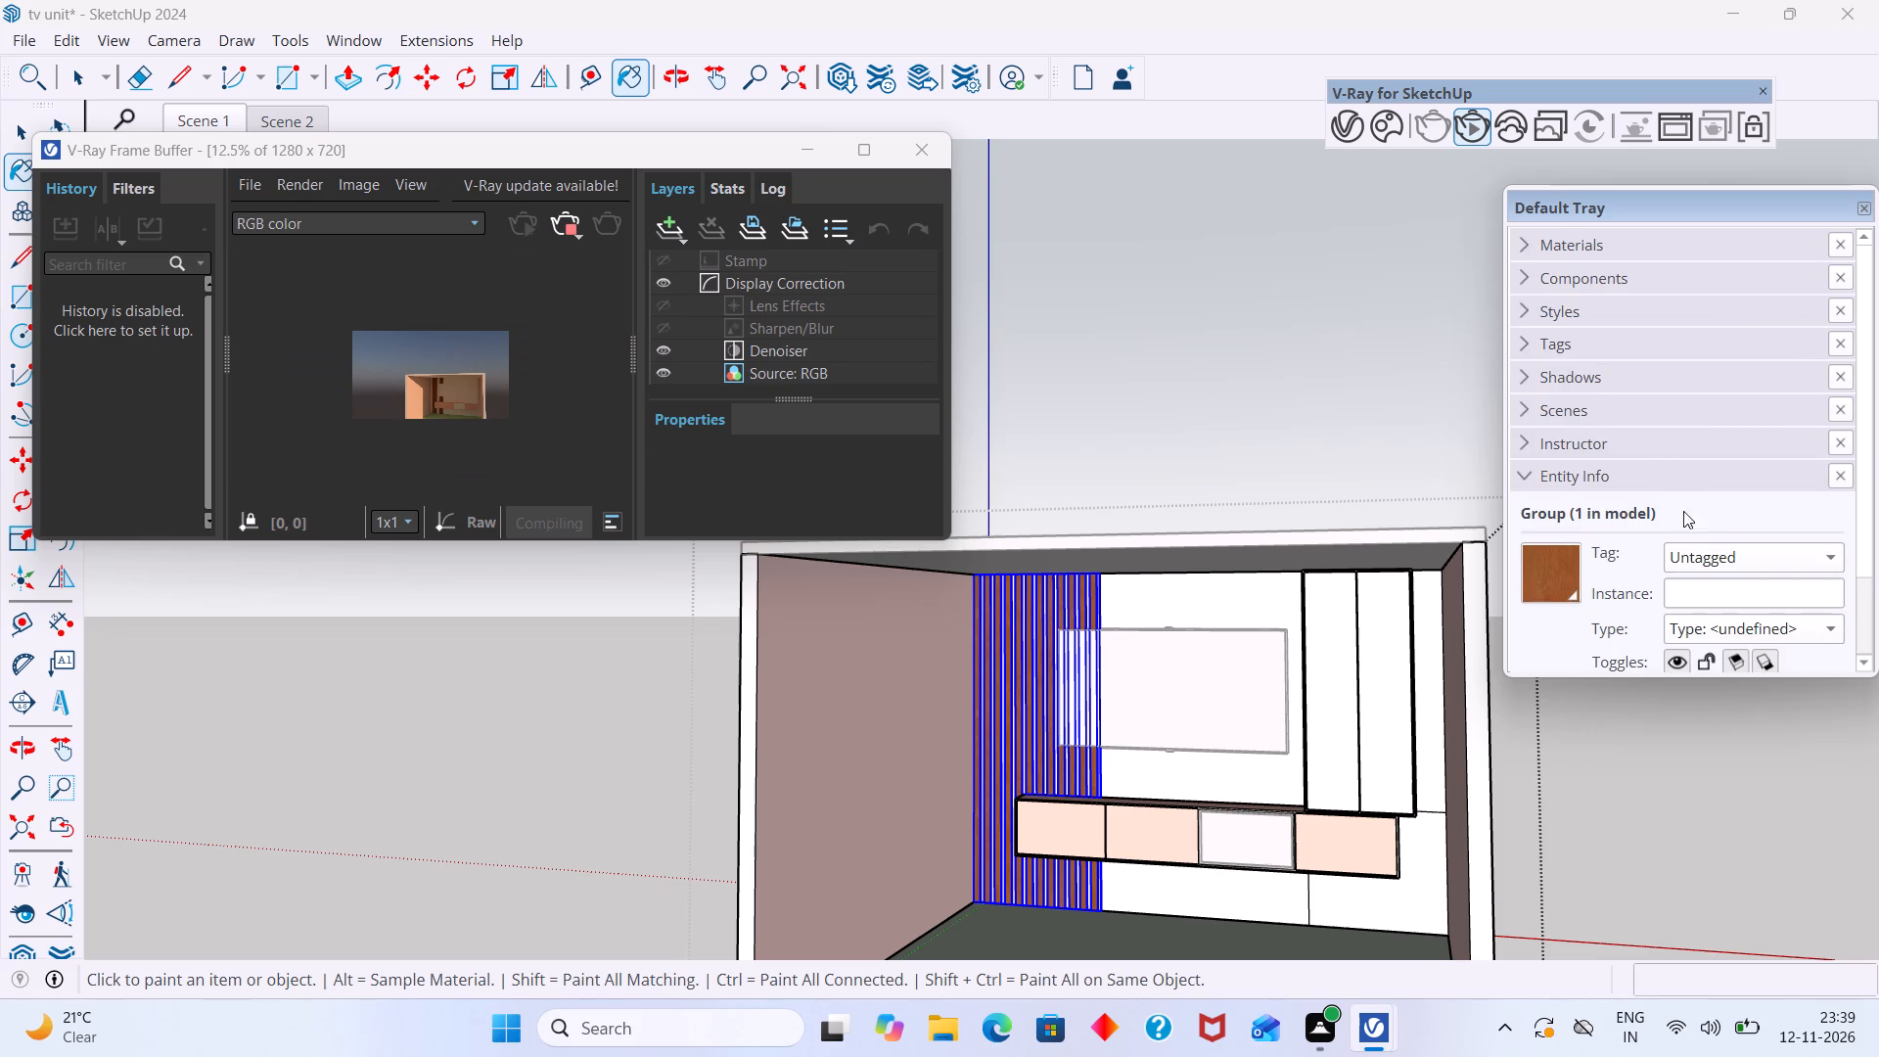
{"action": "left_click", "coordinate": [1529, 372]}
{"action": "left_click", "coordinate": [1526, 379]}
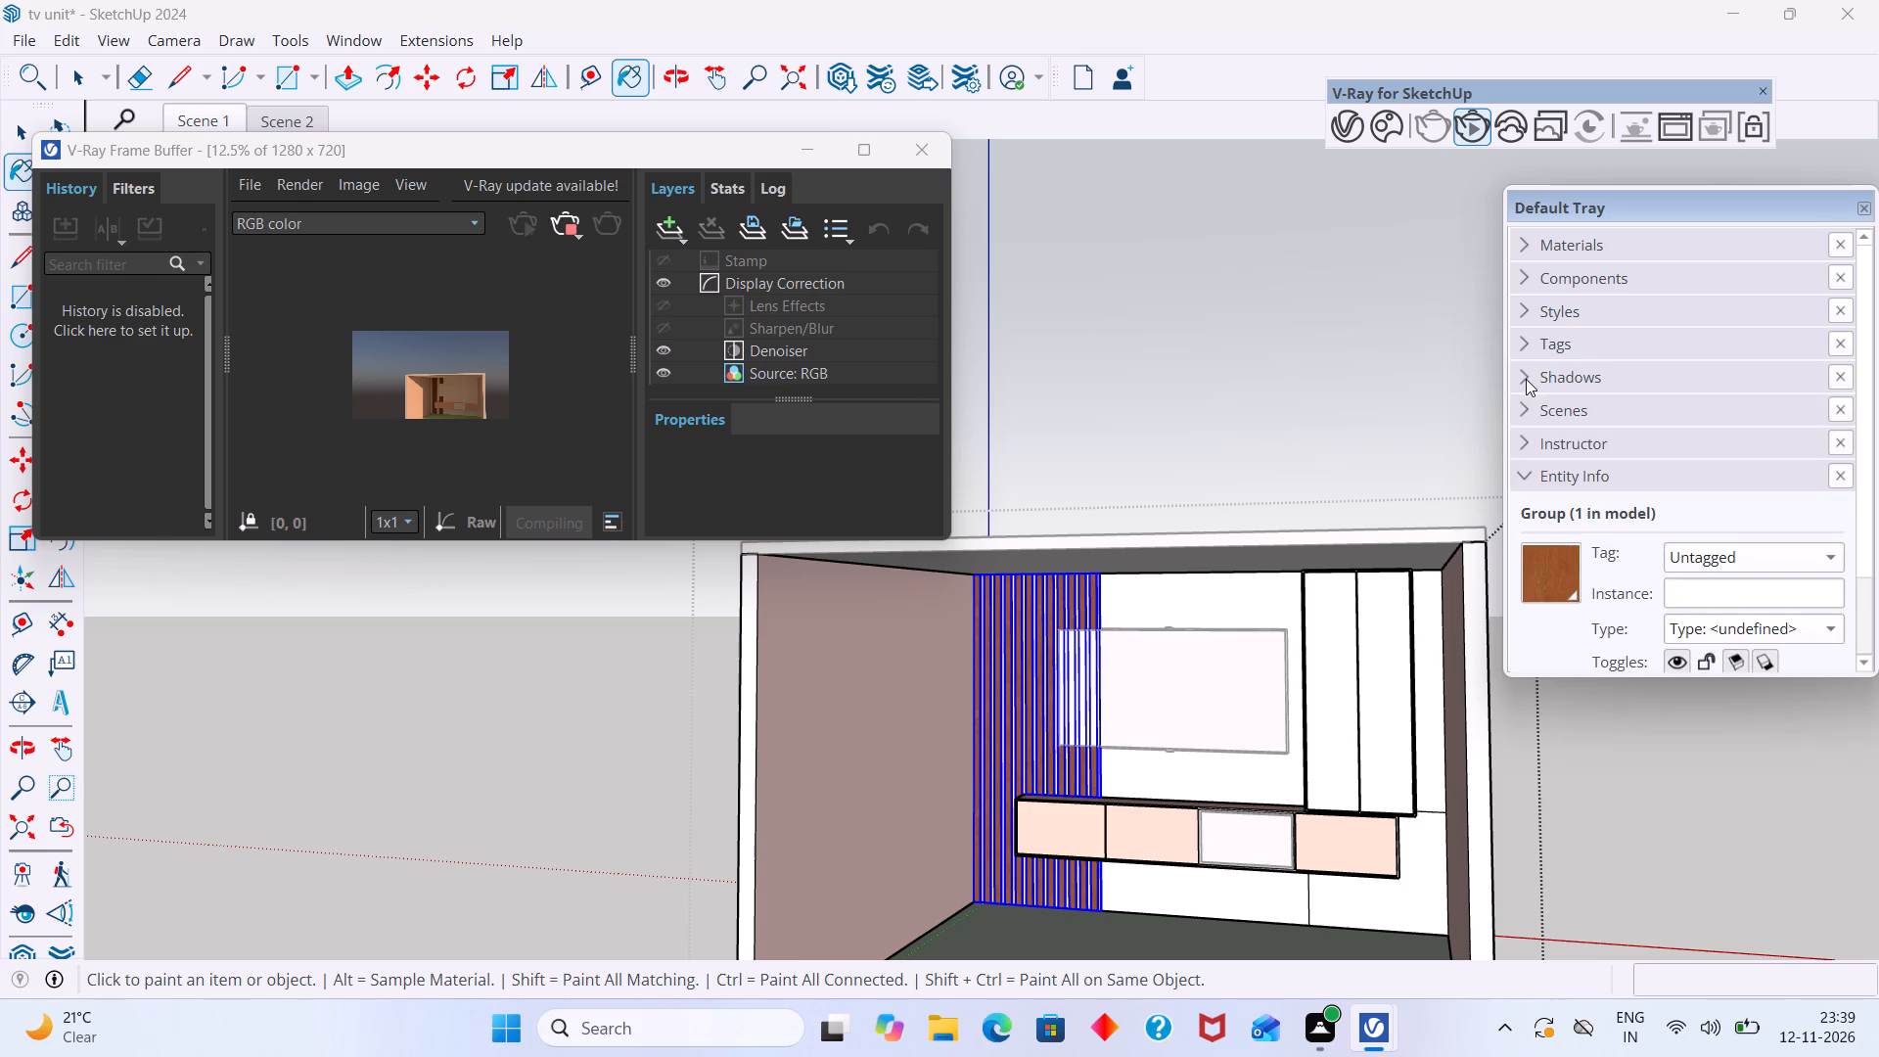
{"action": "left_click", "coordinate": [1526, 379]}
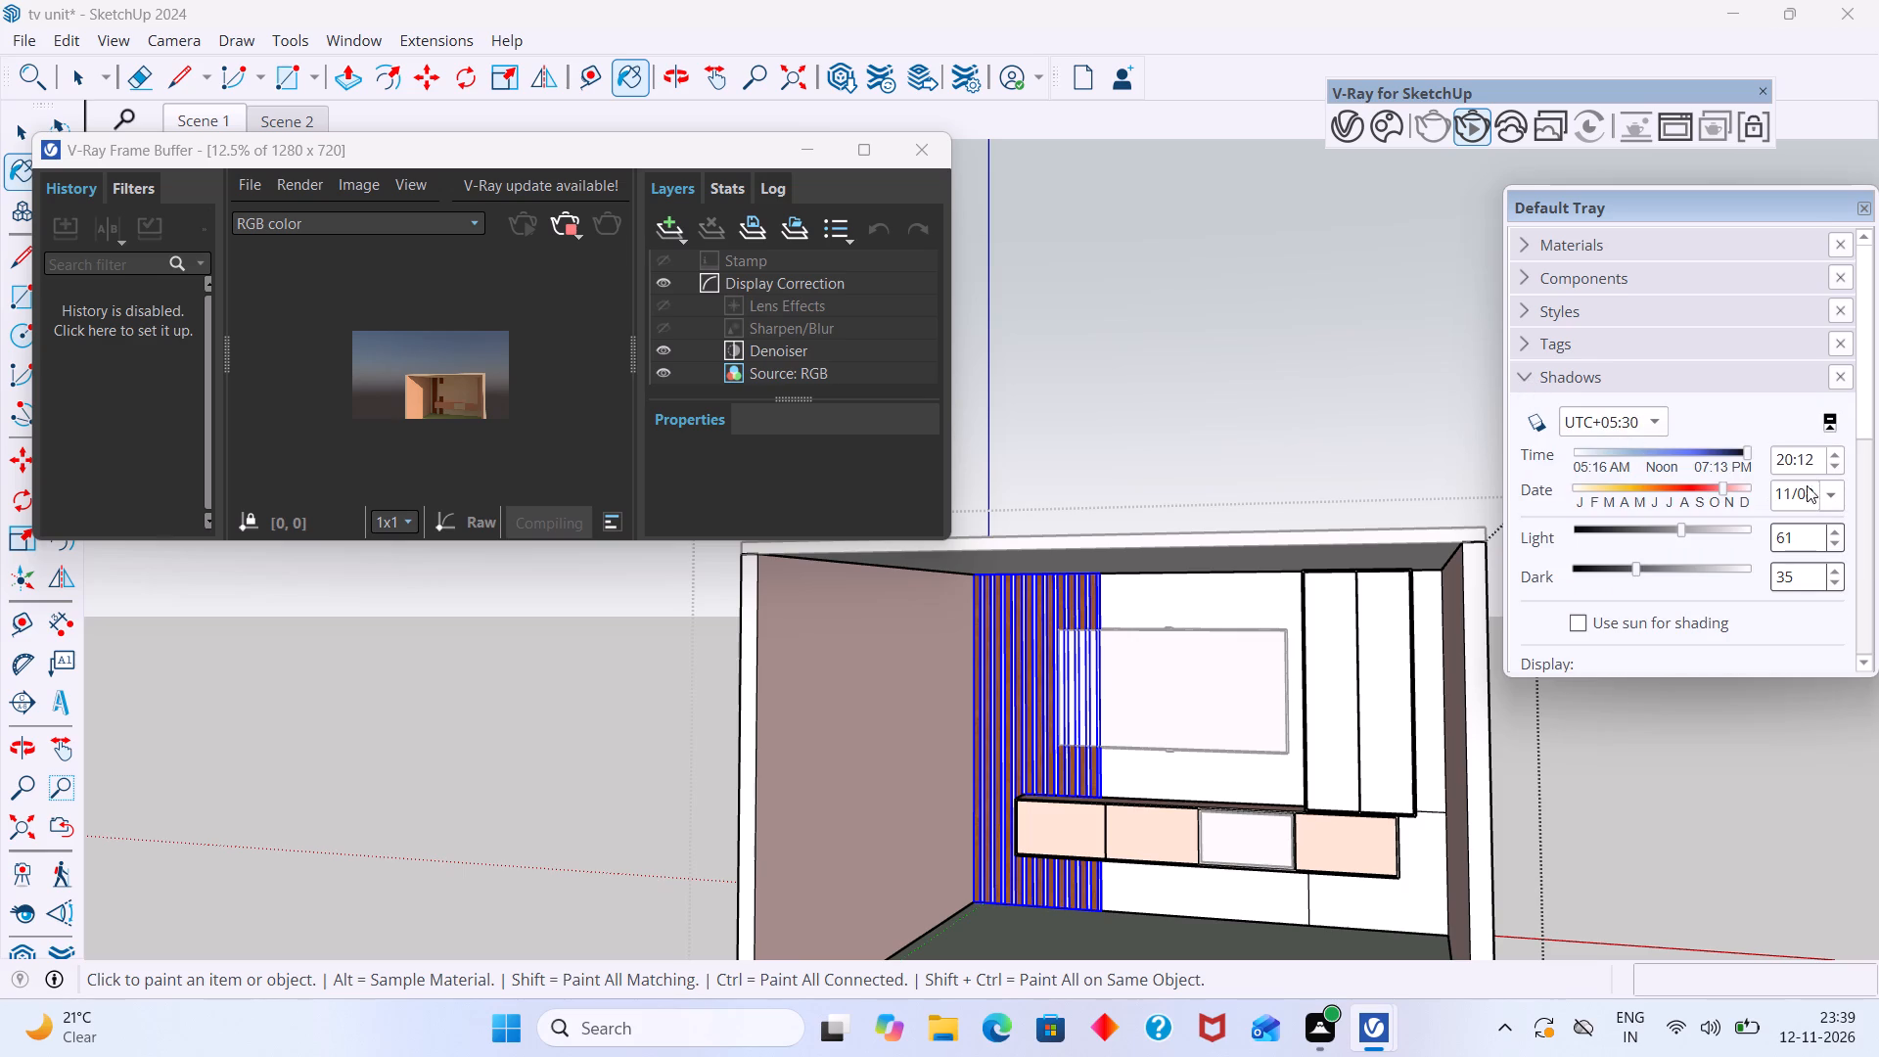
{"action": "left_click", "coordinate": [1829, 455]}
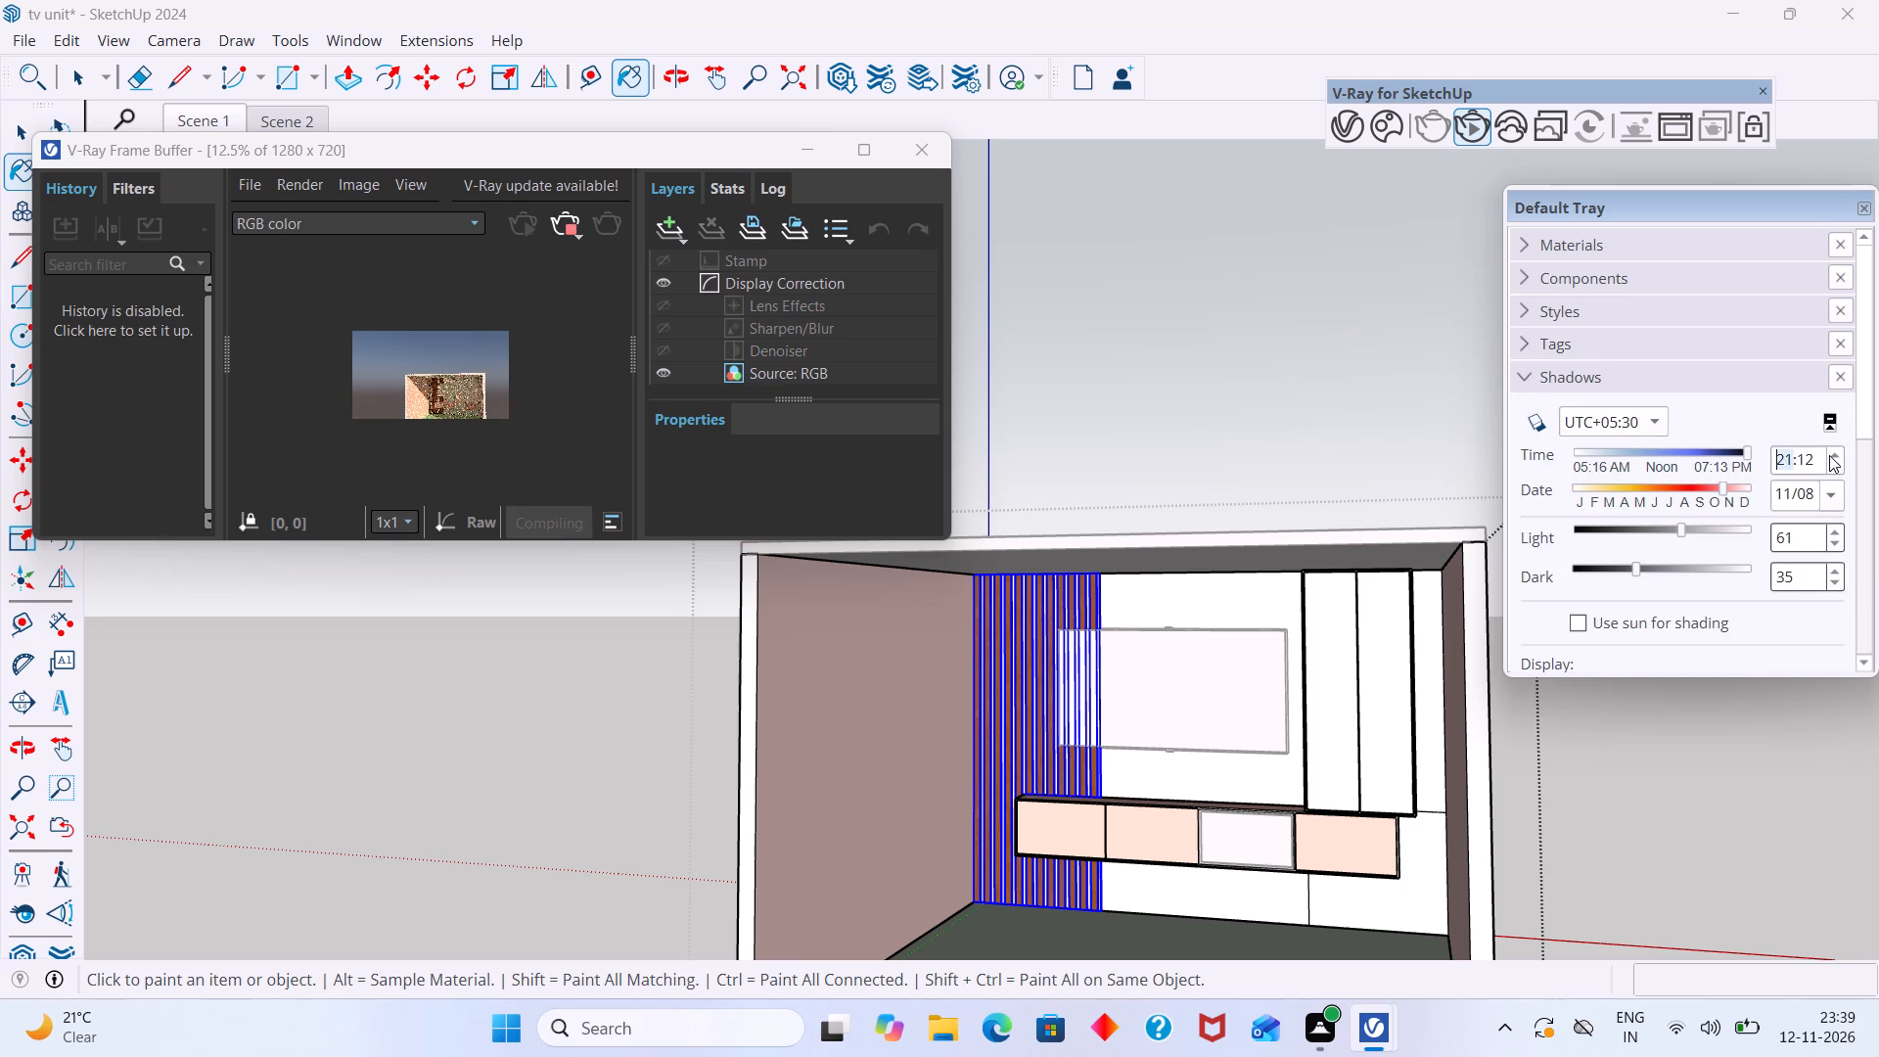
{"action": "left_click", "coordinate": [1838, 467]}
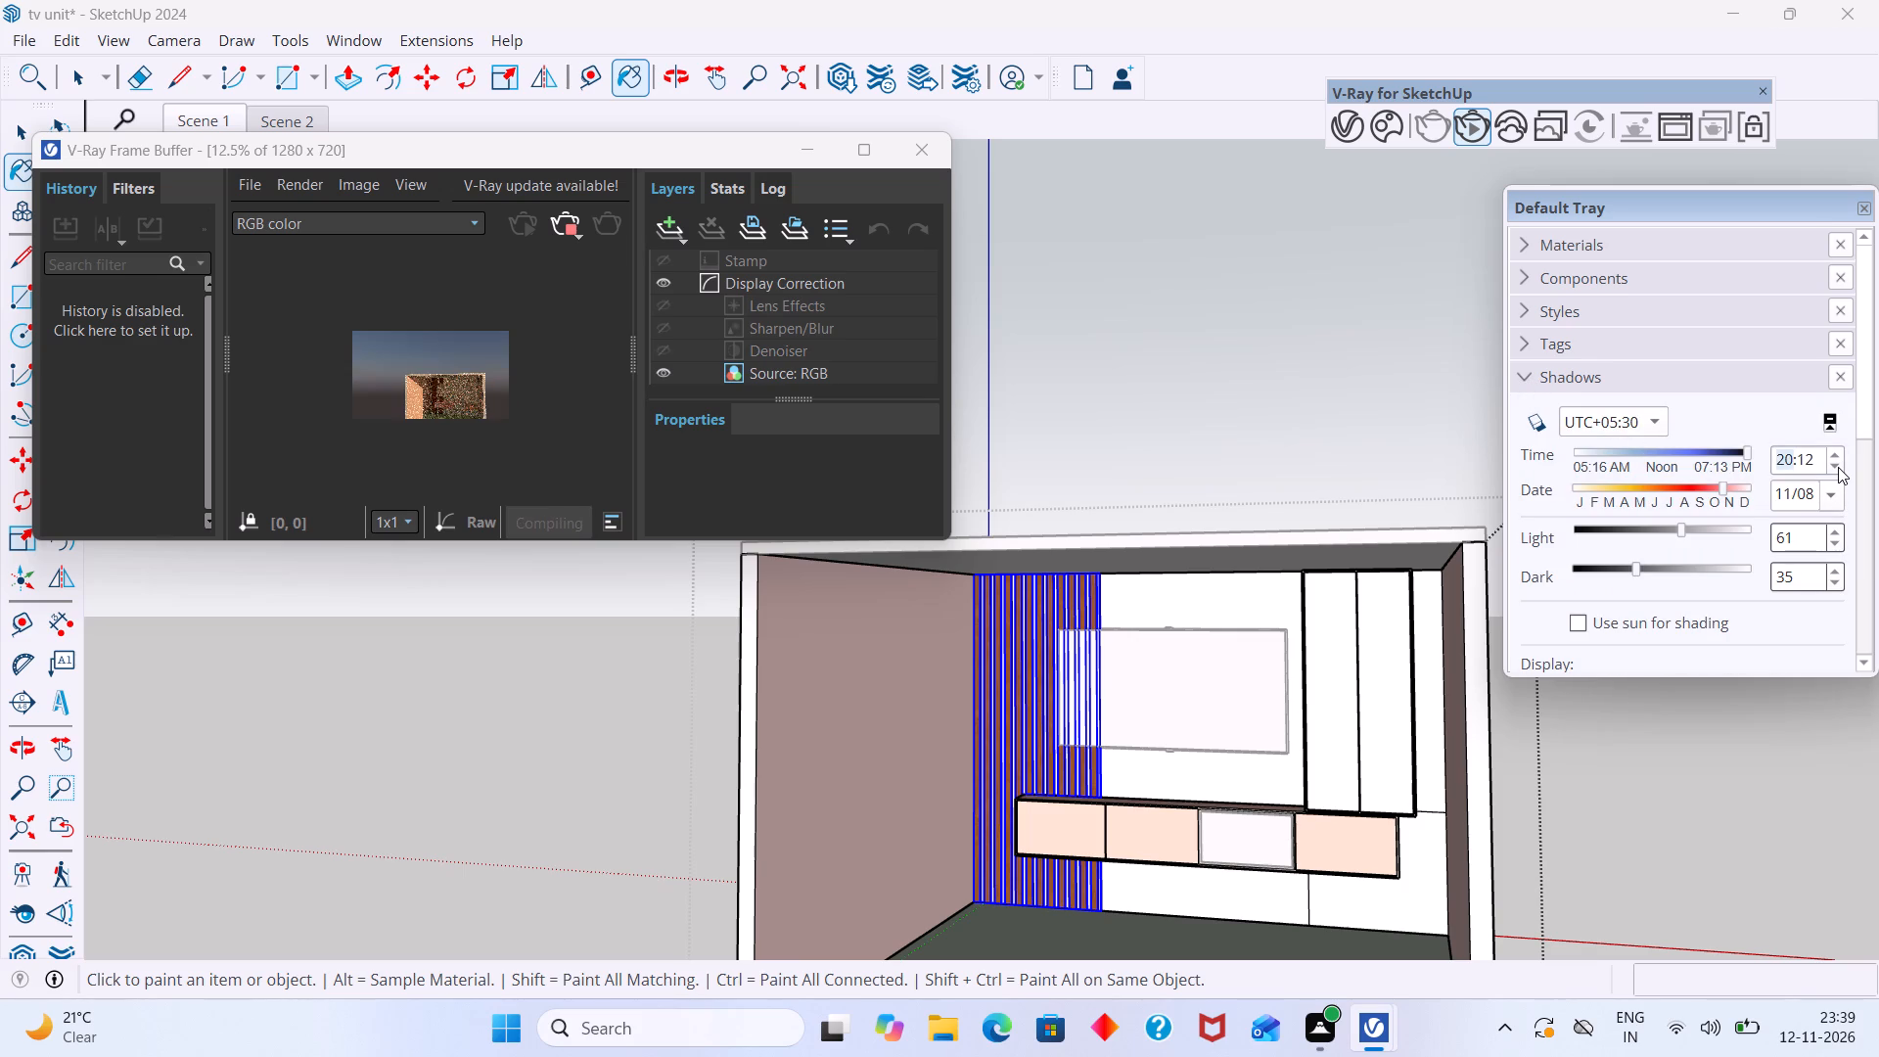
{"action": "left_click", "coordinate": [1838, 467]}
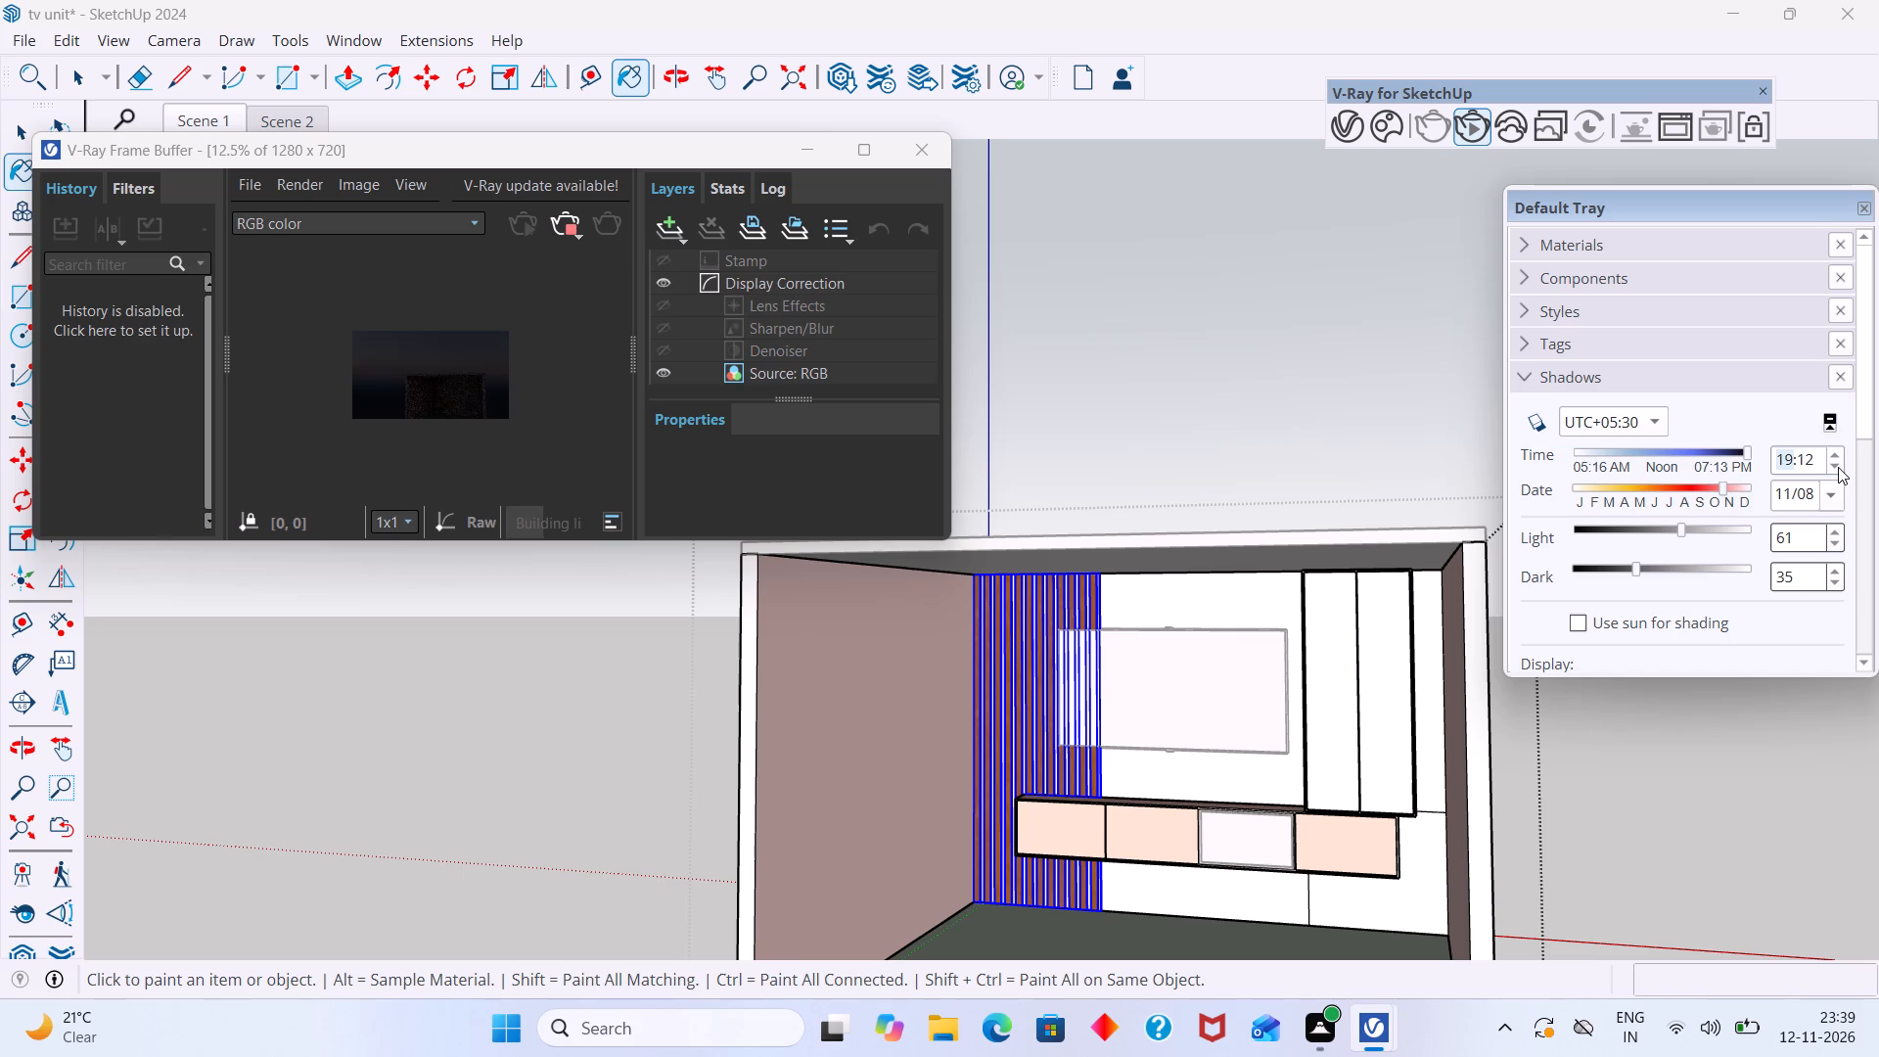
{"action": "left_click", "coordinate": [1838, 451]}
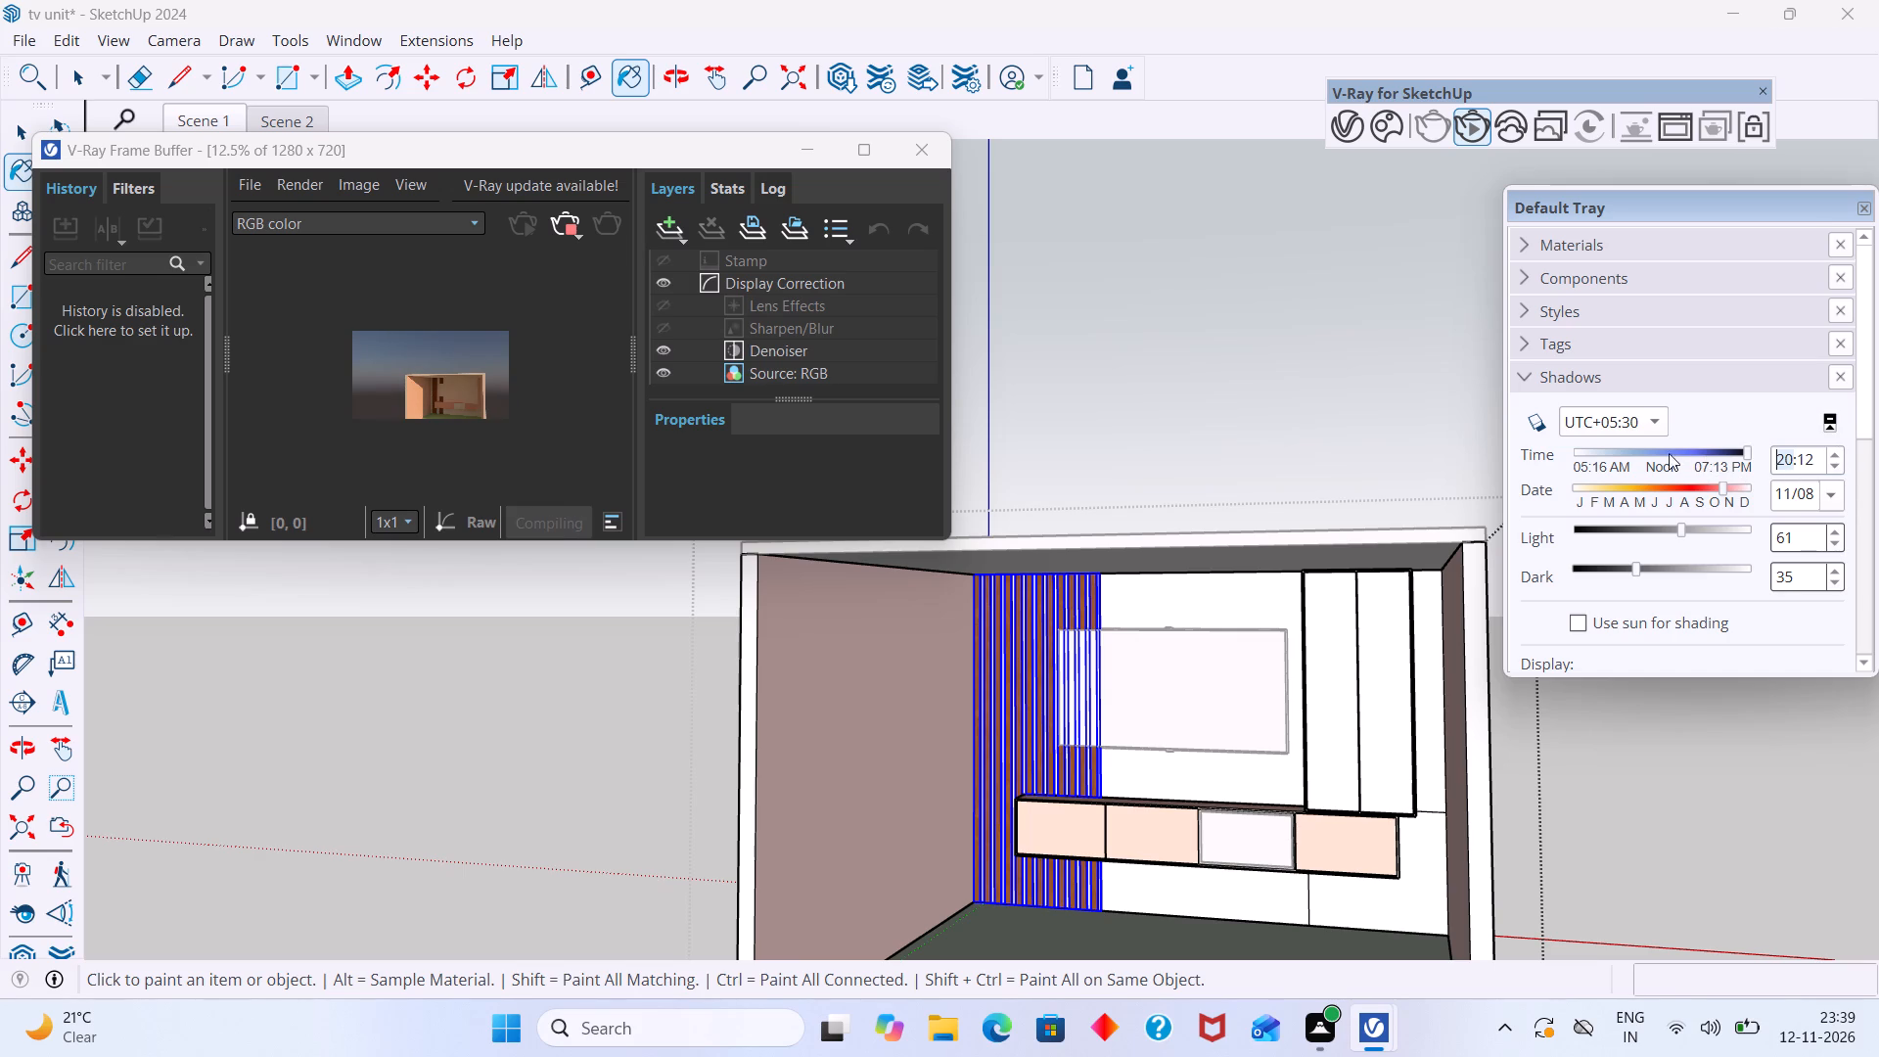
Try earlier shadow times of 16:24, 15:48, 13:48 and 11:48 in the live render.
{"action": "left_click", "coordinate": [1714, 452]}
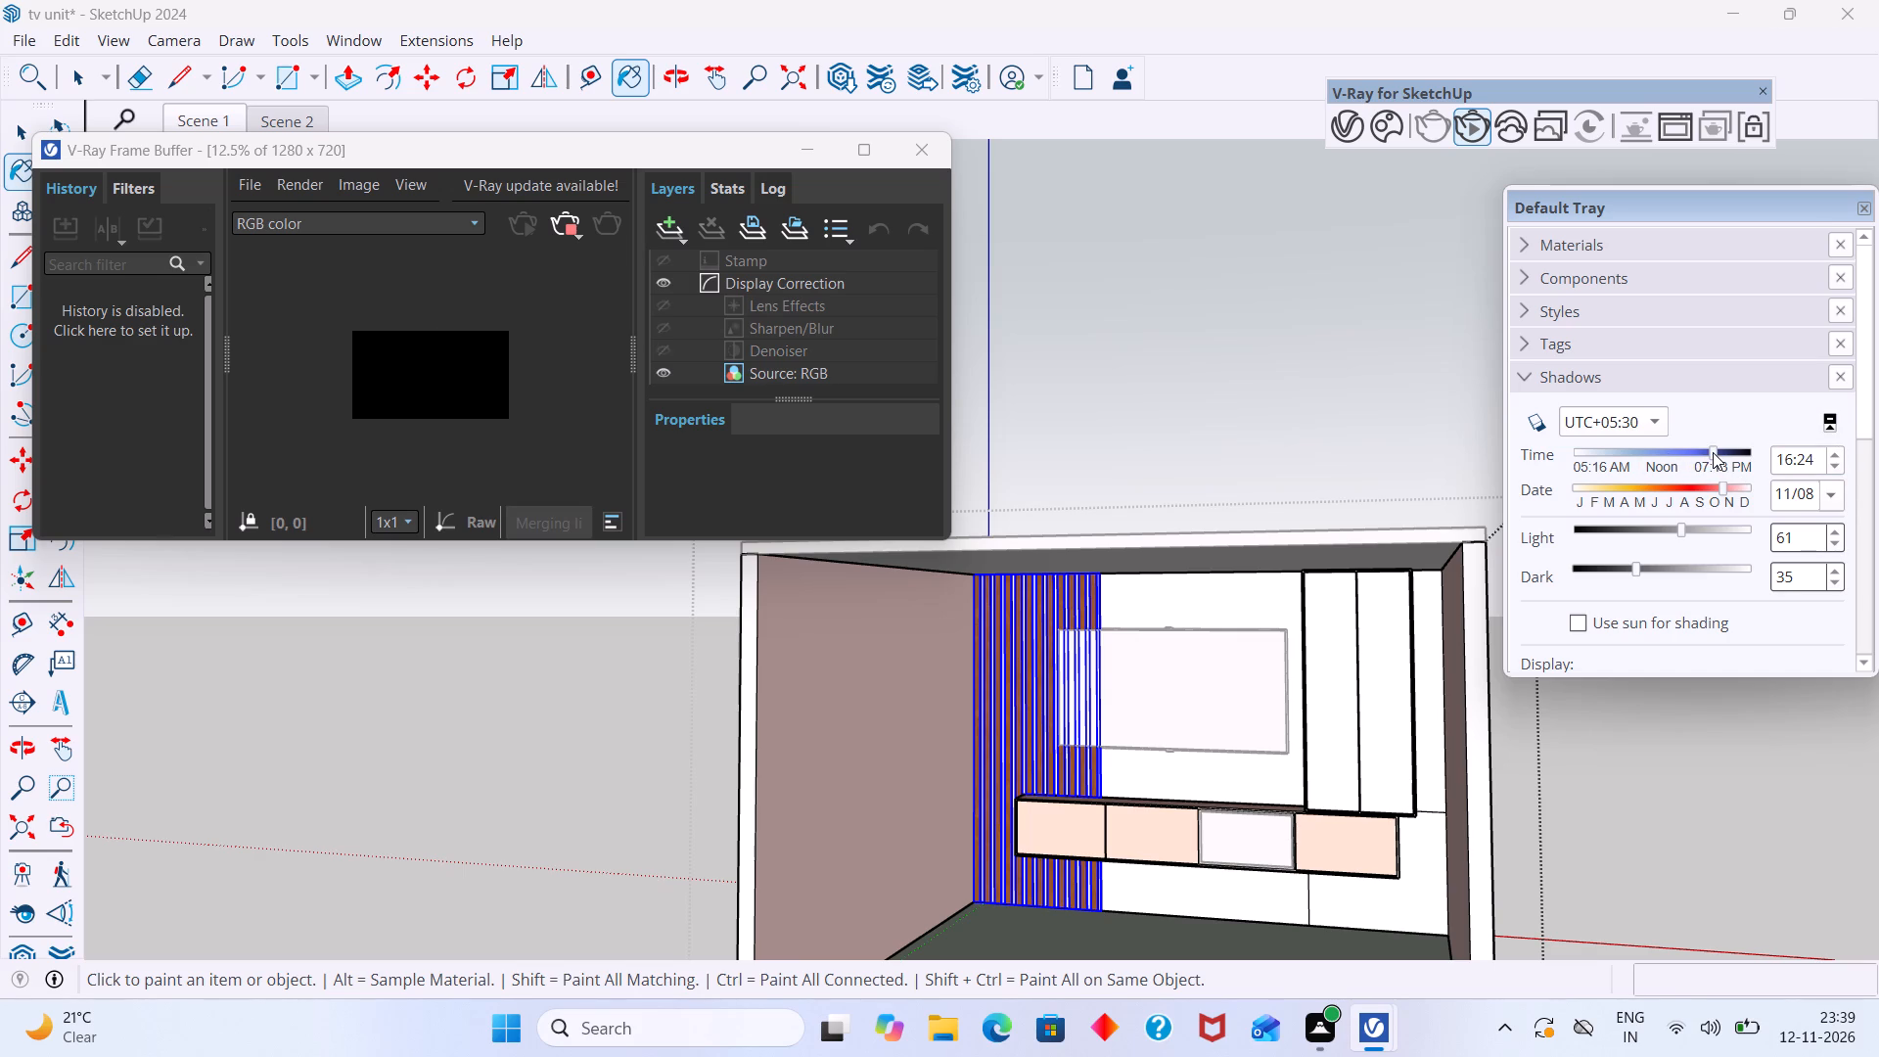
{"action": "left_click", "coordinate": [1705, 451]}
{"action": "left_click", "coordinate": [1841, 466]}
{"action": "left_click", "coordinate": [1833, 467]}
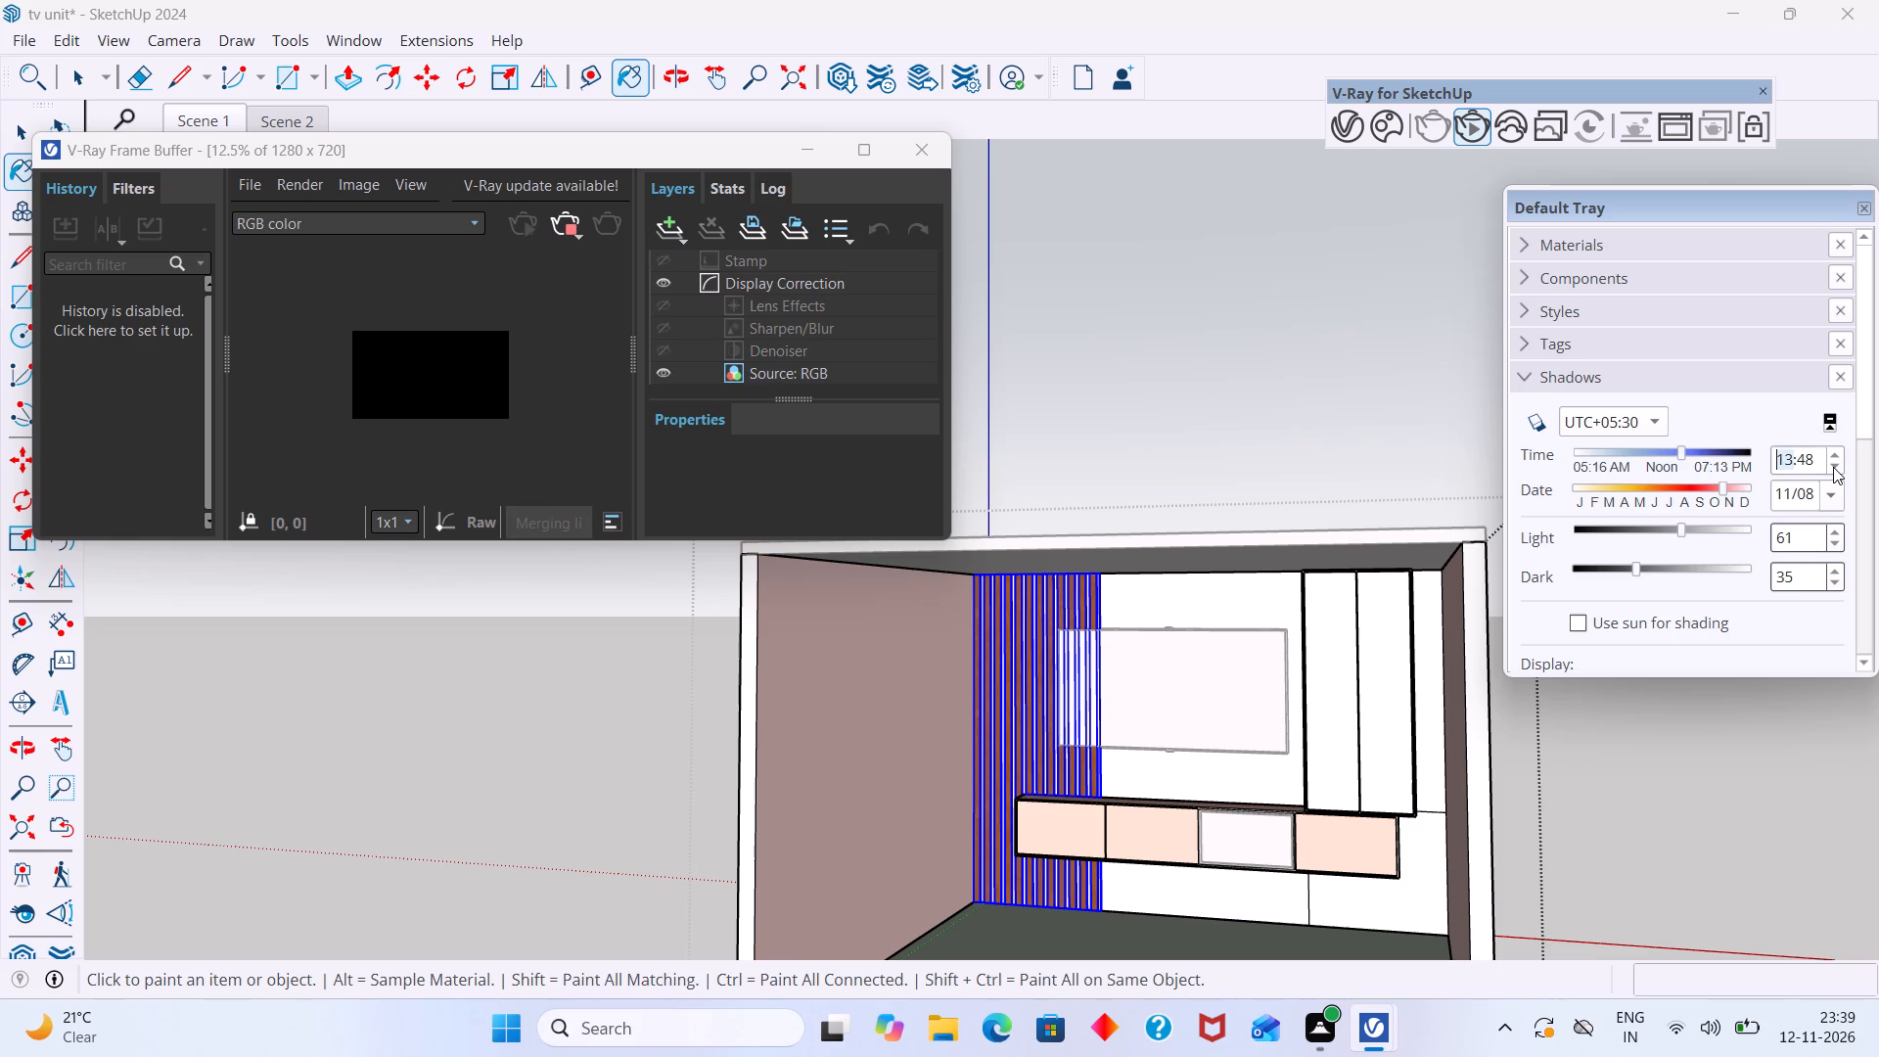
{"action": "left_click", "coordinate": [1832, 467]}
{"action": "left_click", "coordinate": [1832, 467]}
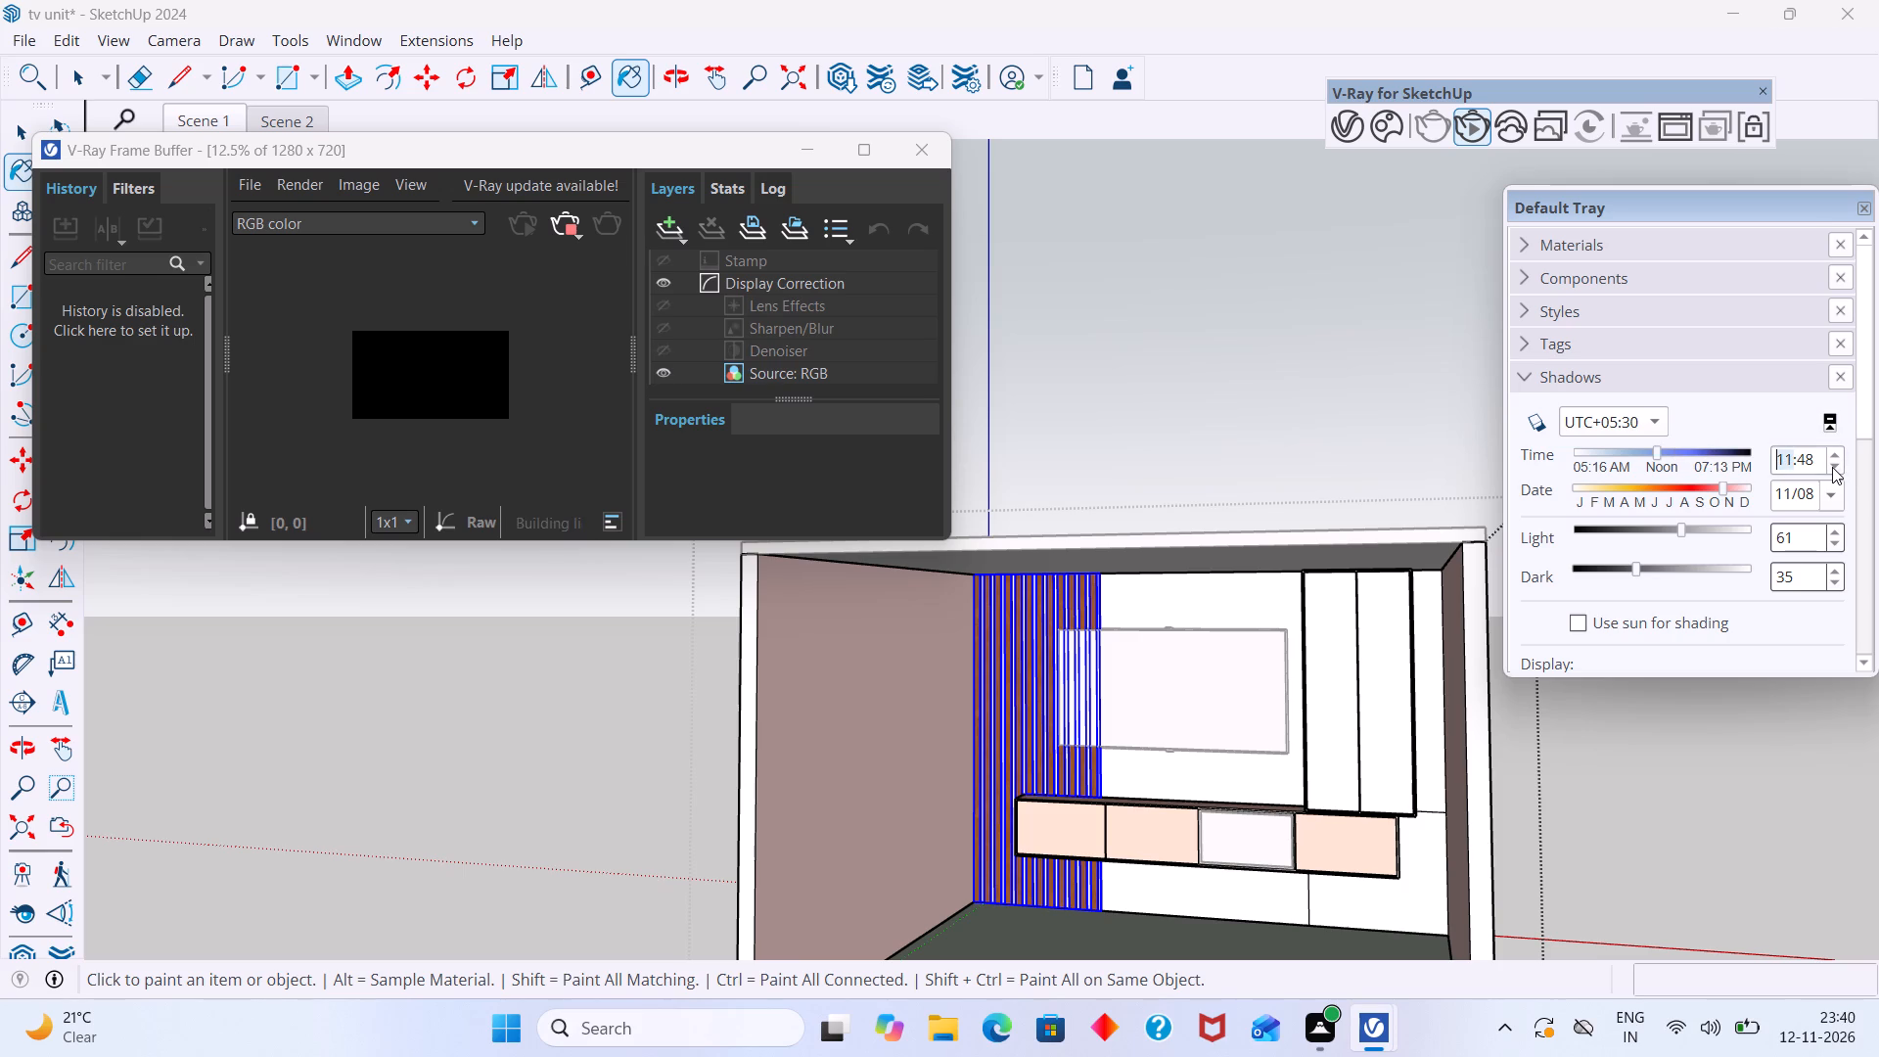
Raise the shadow time to 20:48, compare it with 18:48 in the live render, and settle on 19:48.
{"action": "double_click", "coordinate": [1832, 454]}
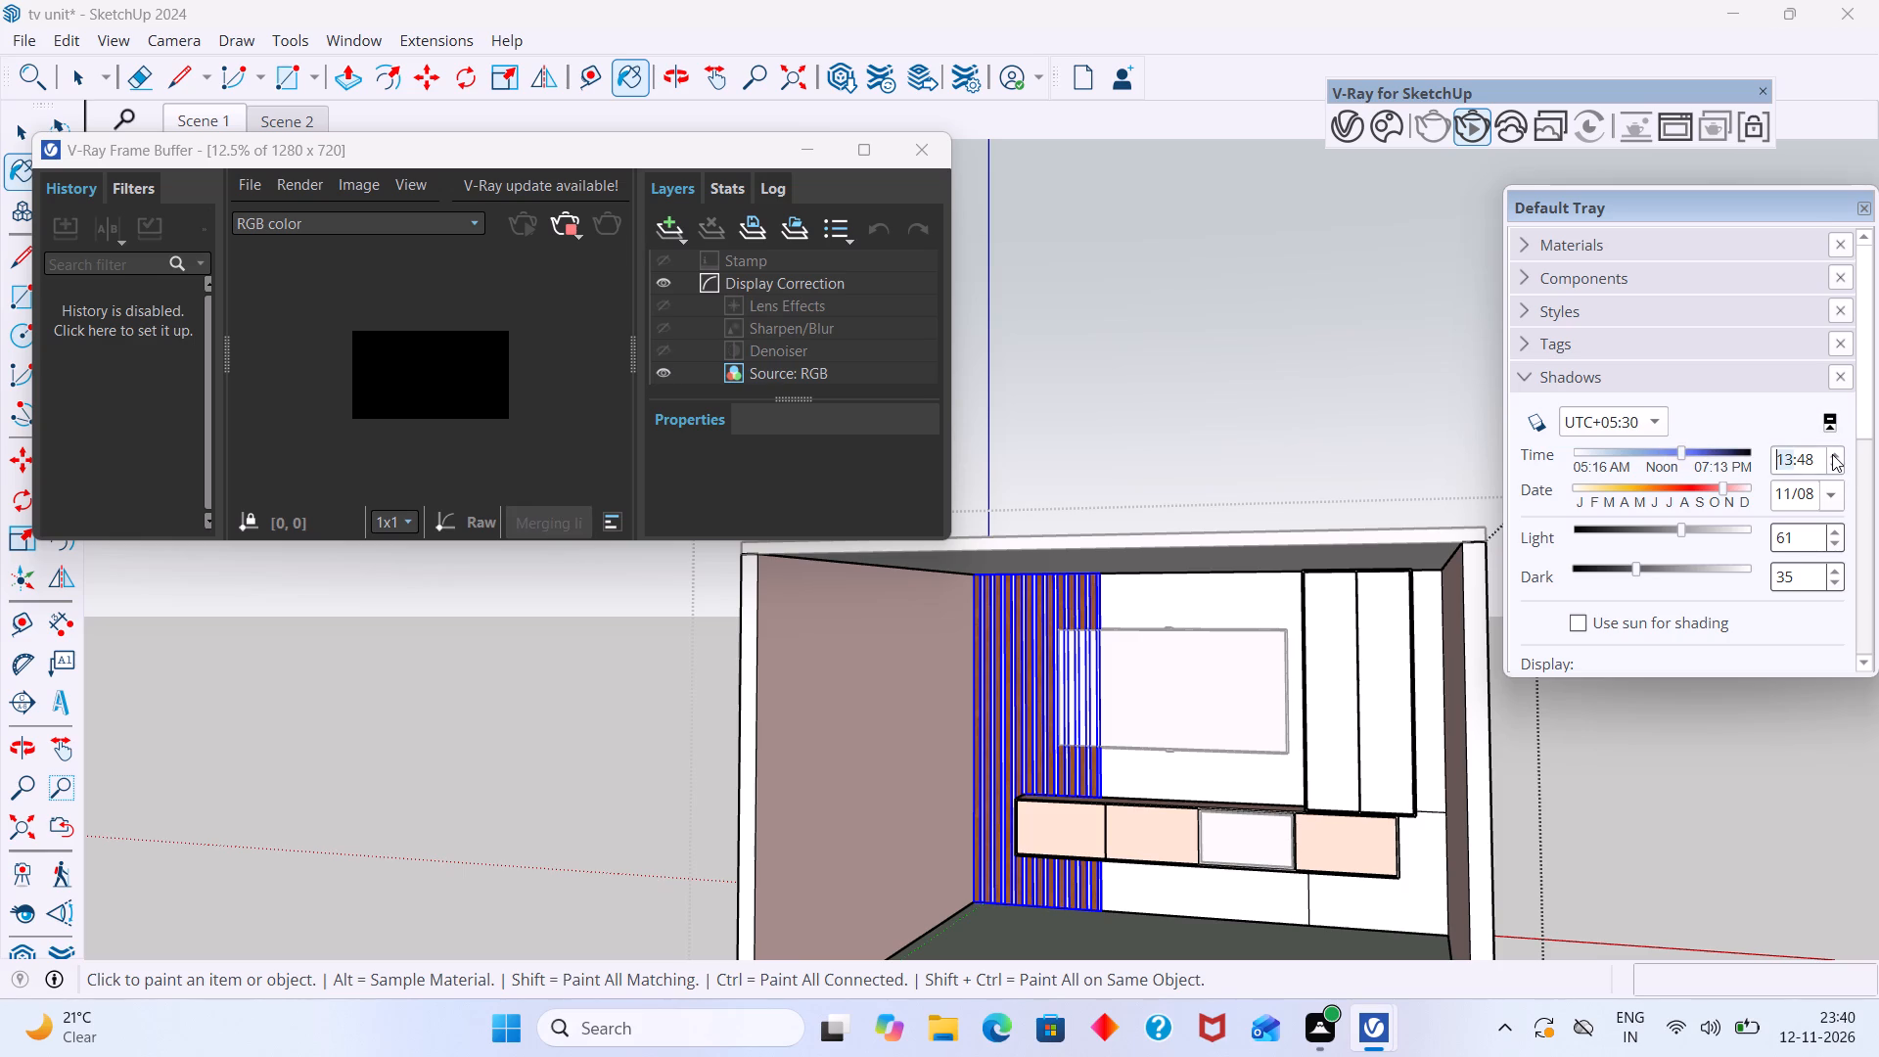
{"action": "left_click", "coordinate": [1832, 454]}
{"action": "left_click", "coordinate": [1832, 454]}
{"action": "left_click", "coordinate": [1832, 453]}
{"action": "left_click", "coordinate": [1832, 453]}
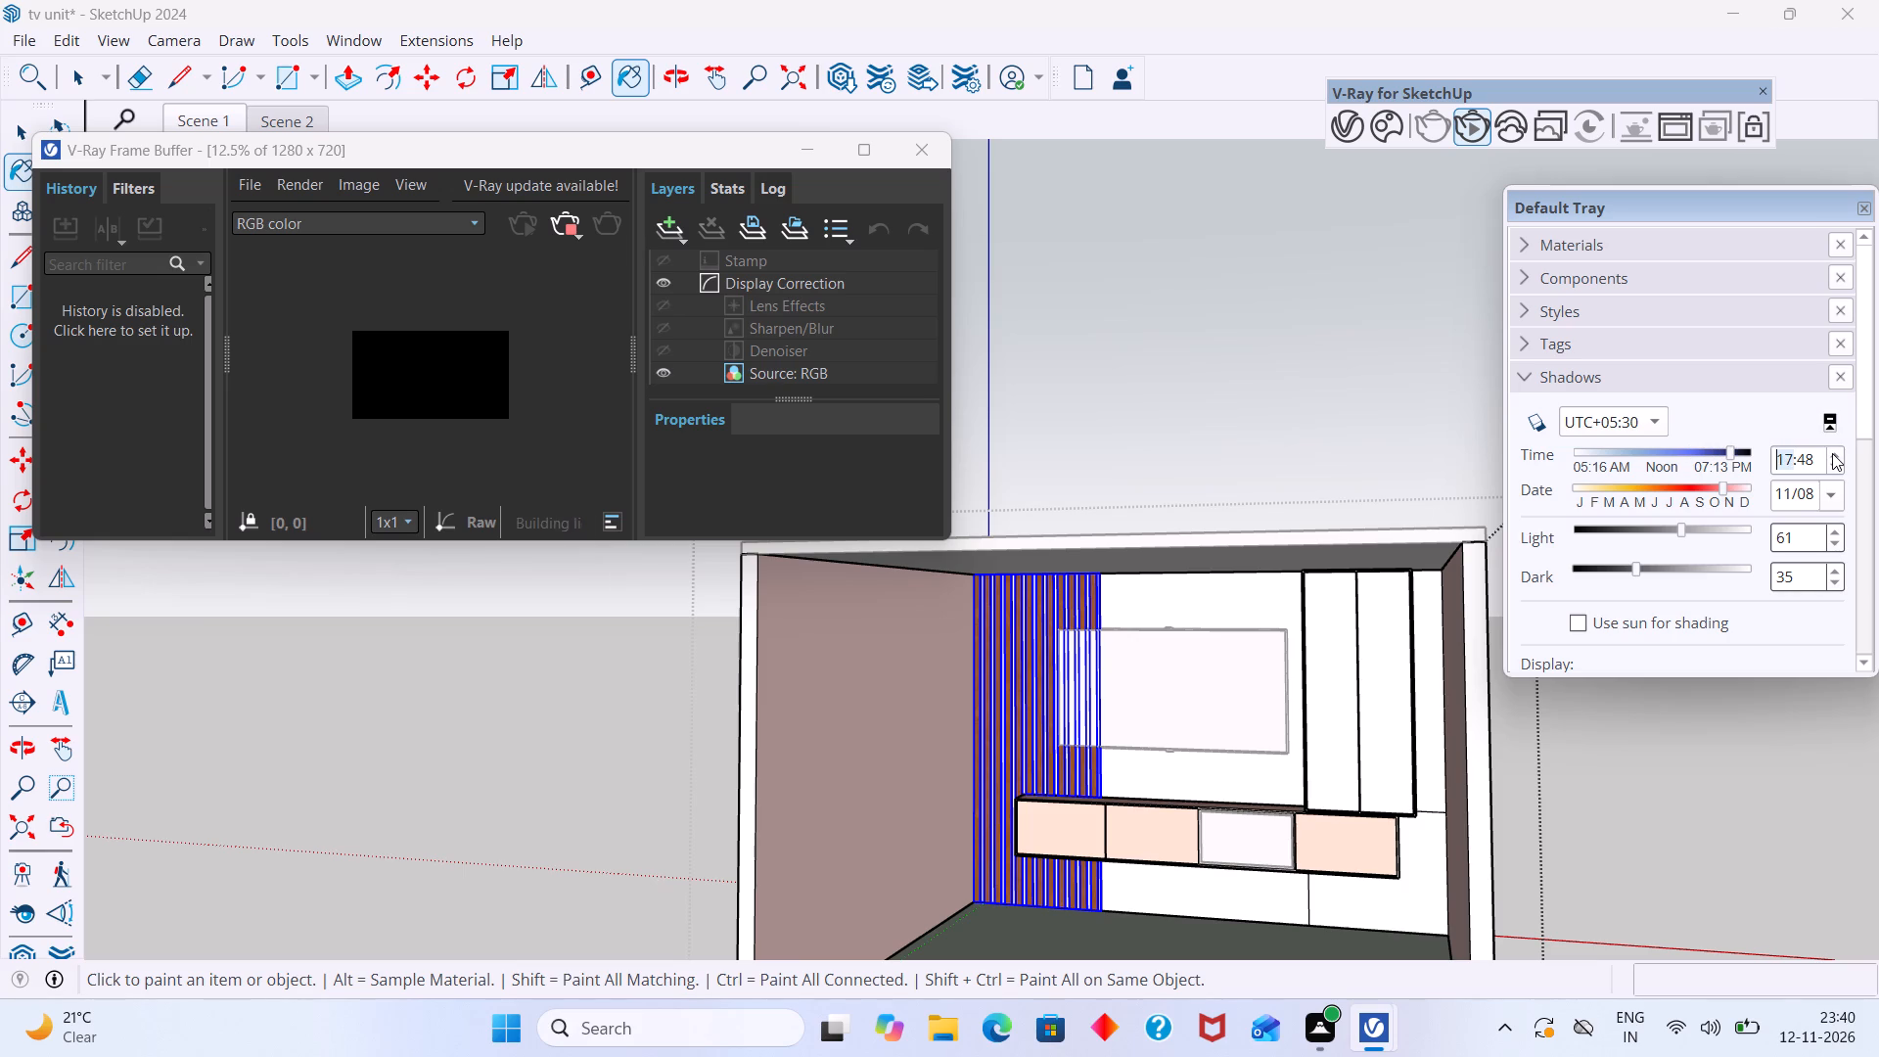
{"action": "triple_click", "coordinate": [1832, 453]}
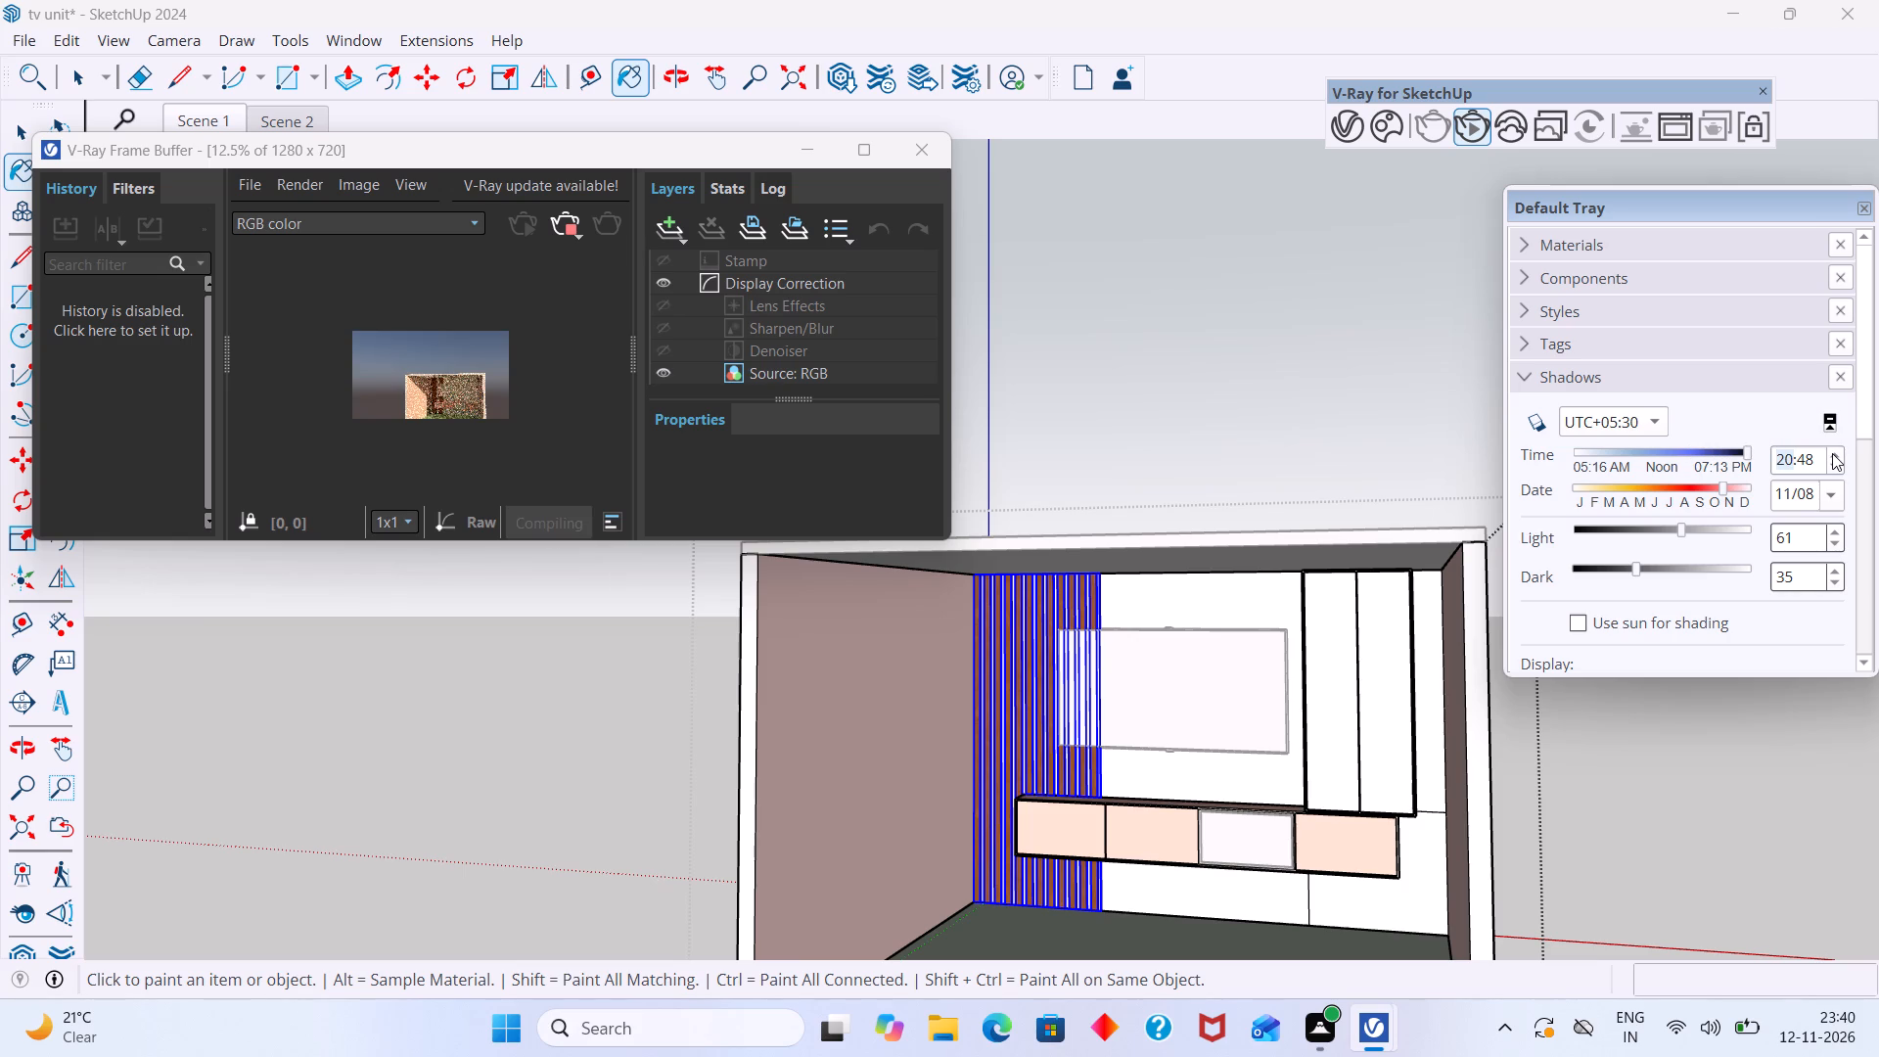
{"action": "left_click", "coordinate": [1832, 465]}
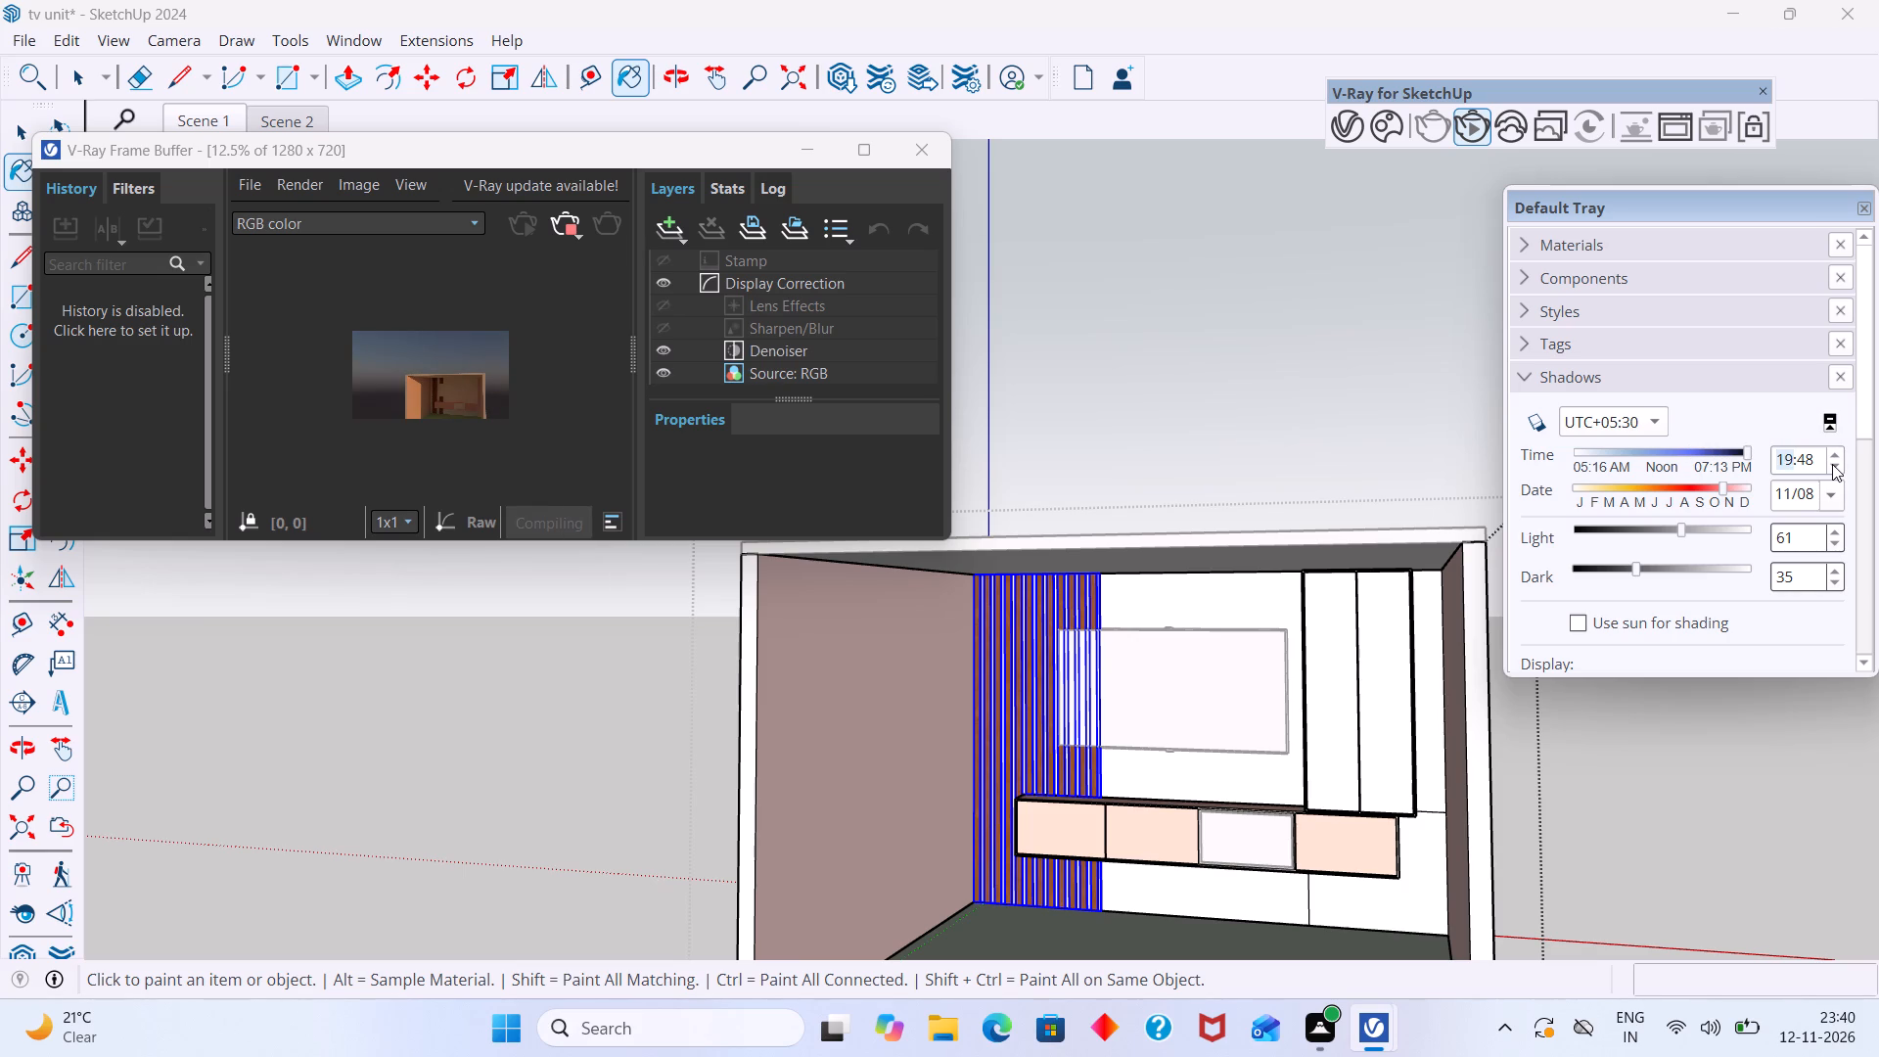
{"action": "left_click", "coordinate": [1832, 464]}
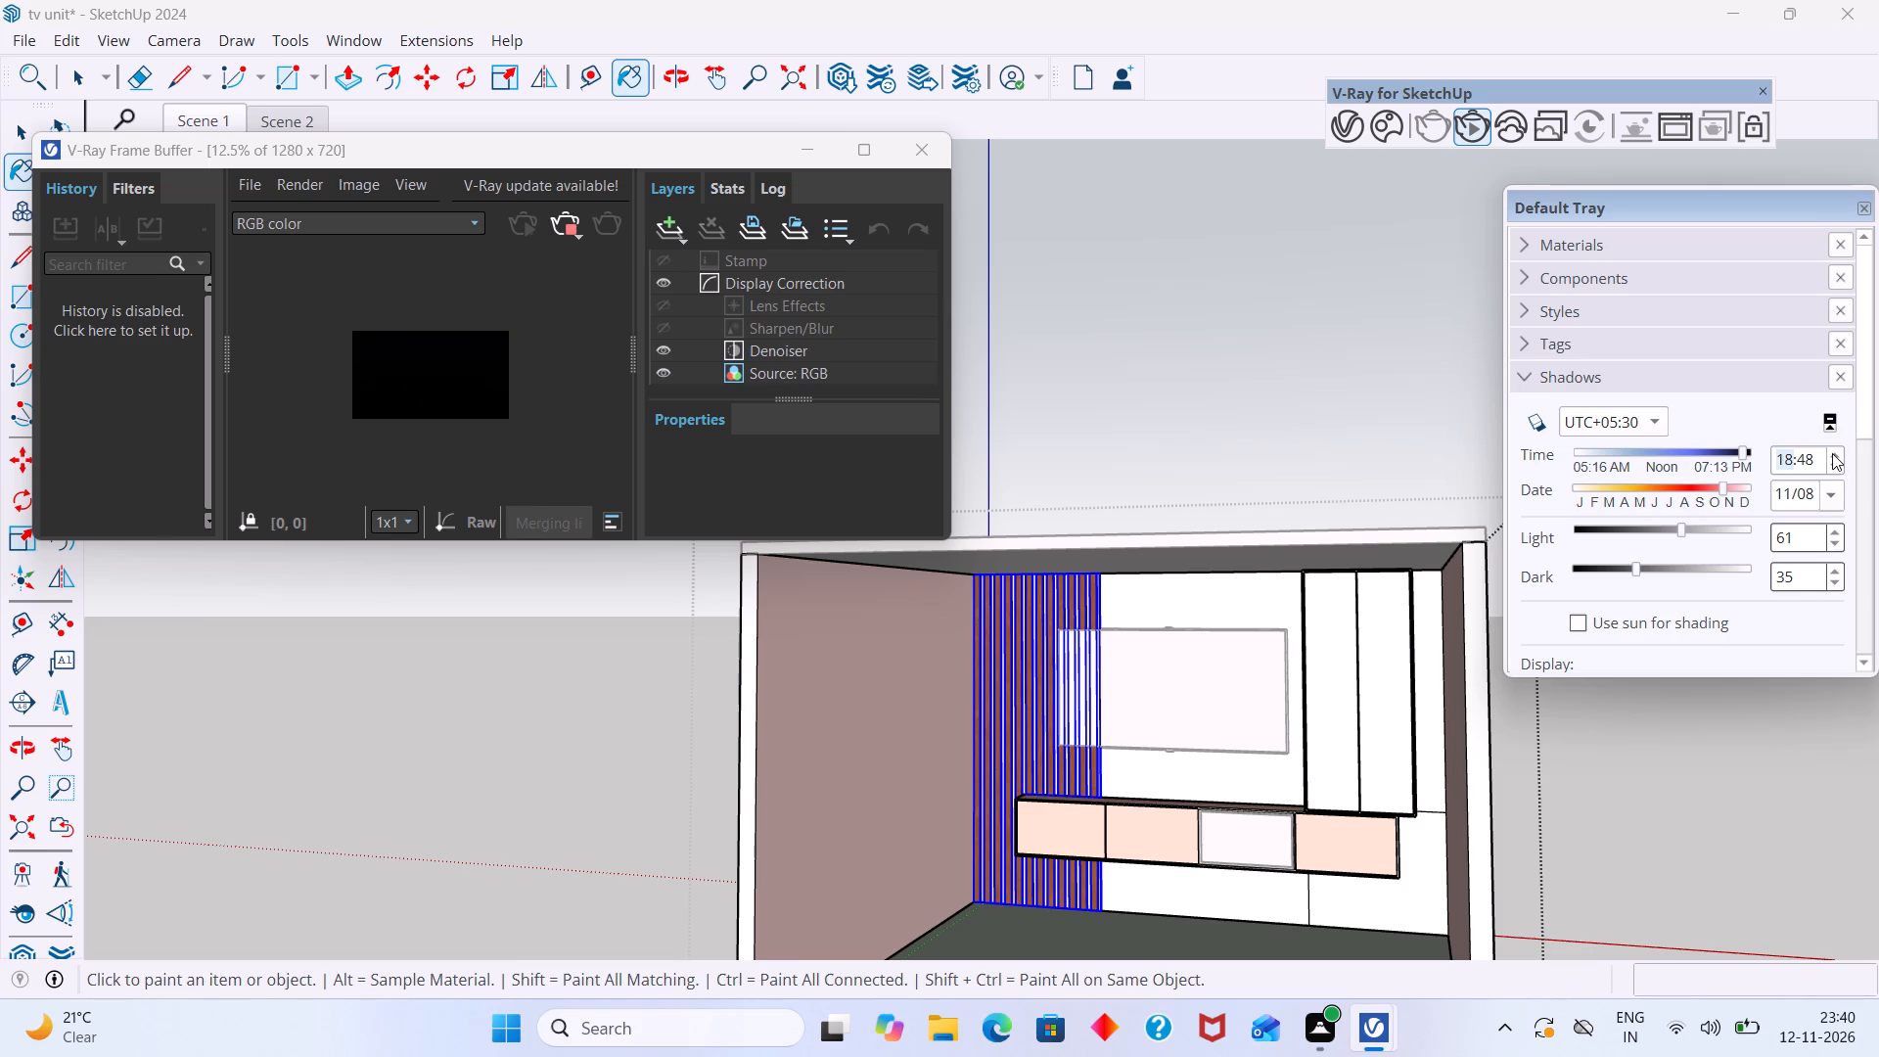
{"action": "left_click", "coordinate": [1832, 452]}
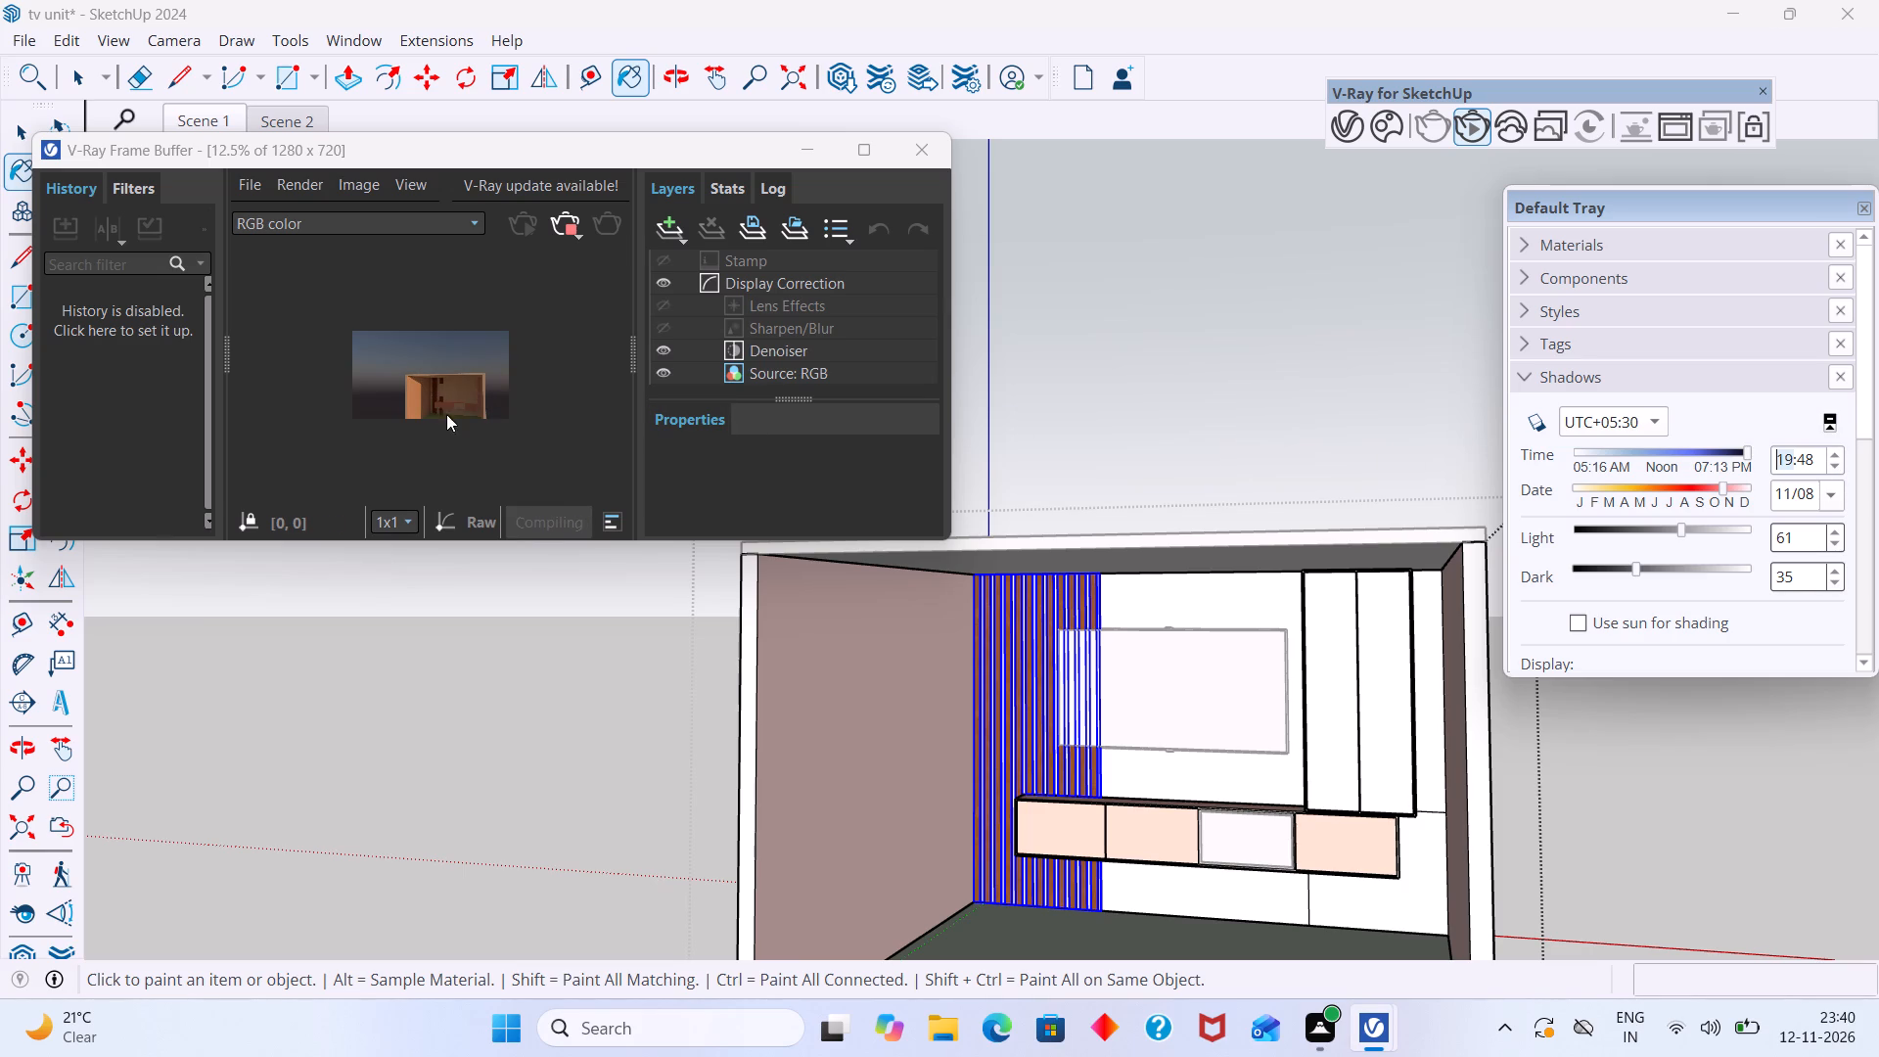
{"action": "scroll", "coordinate": [407, 393], "scroll_direction": "up", "scroll_amount": 3}
{"action": "scroll", "coordinate": [408, 399], "scroll_direction": "down", "scroll_amount": 3}
Leave the Paint Bucket and switch to the Select tool.
{"action": "key", "text": "space"}
{"action": "key", "text": "space"}
{"action": "key", "text": "space"}
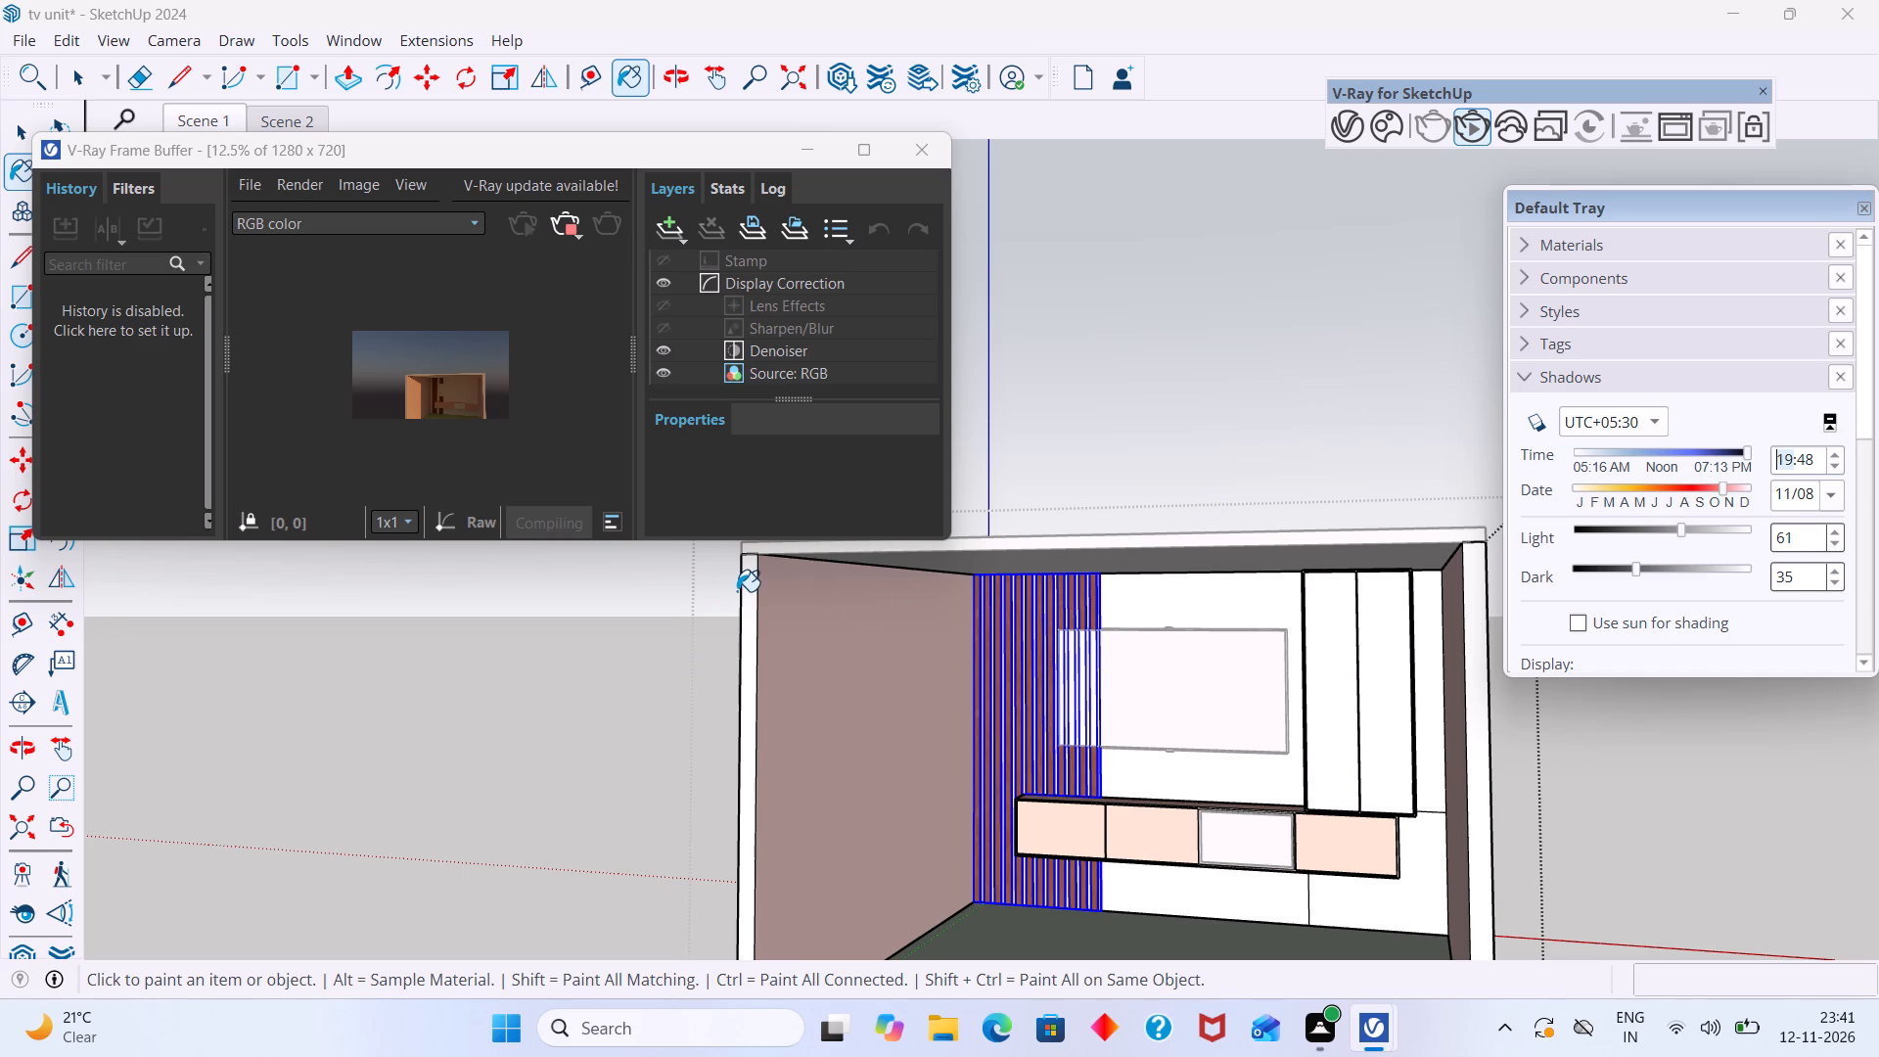
{"action": "key", "text": "space"}
{"action": "key", "text": "space"}
{"action": "left_click", "coordinate": [1319, 537]}
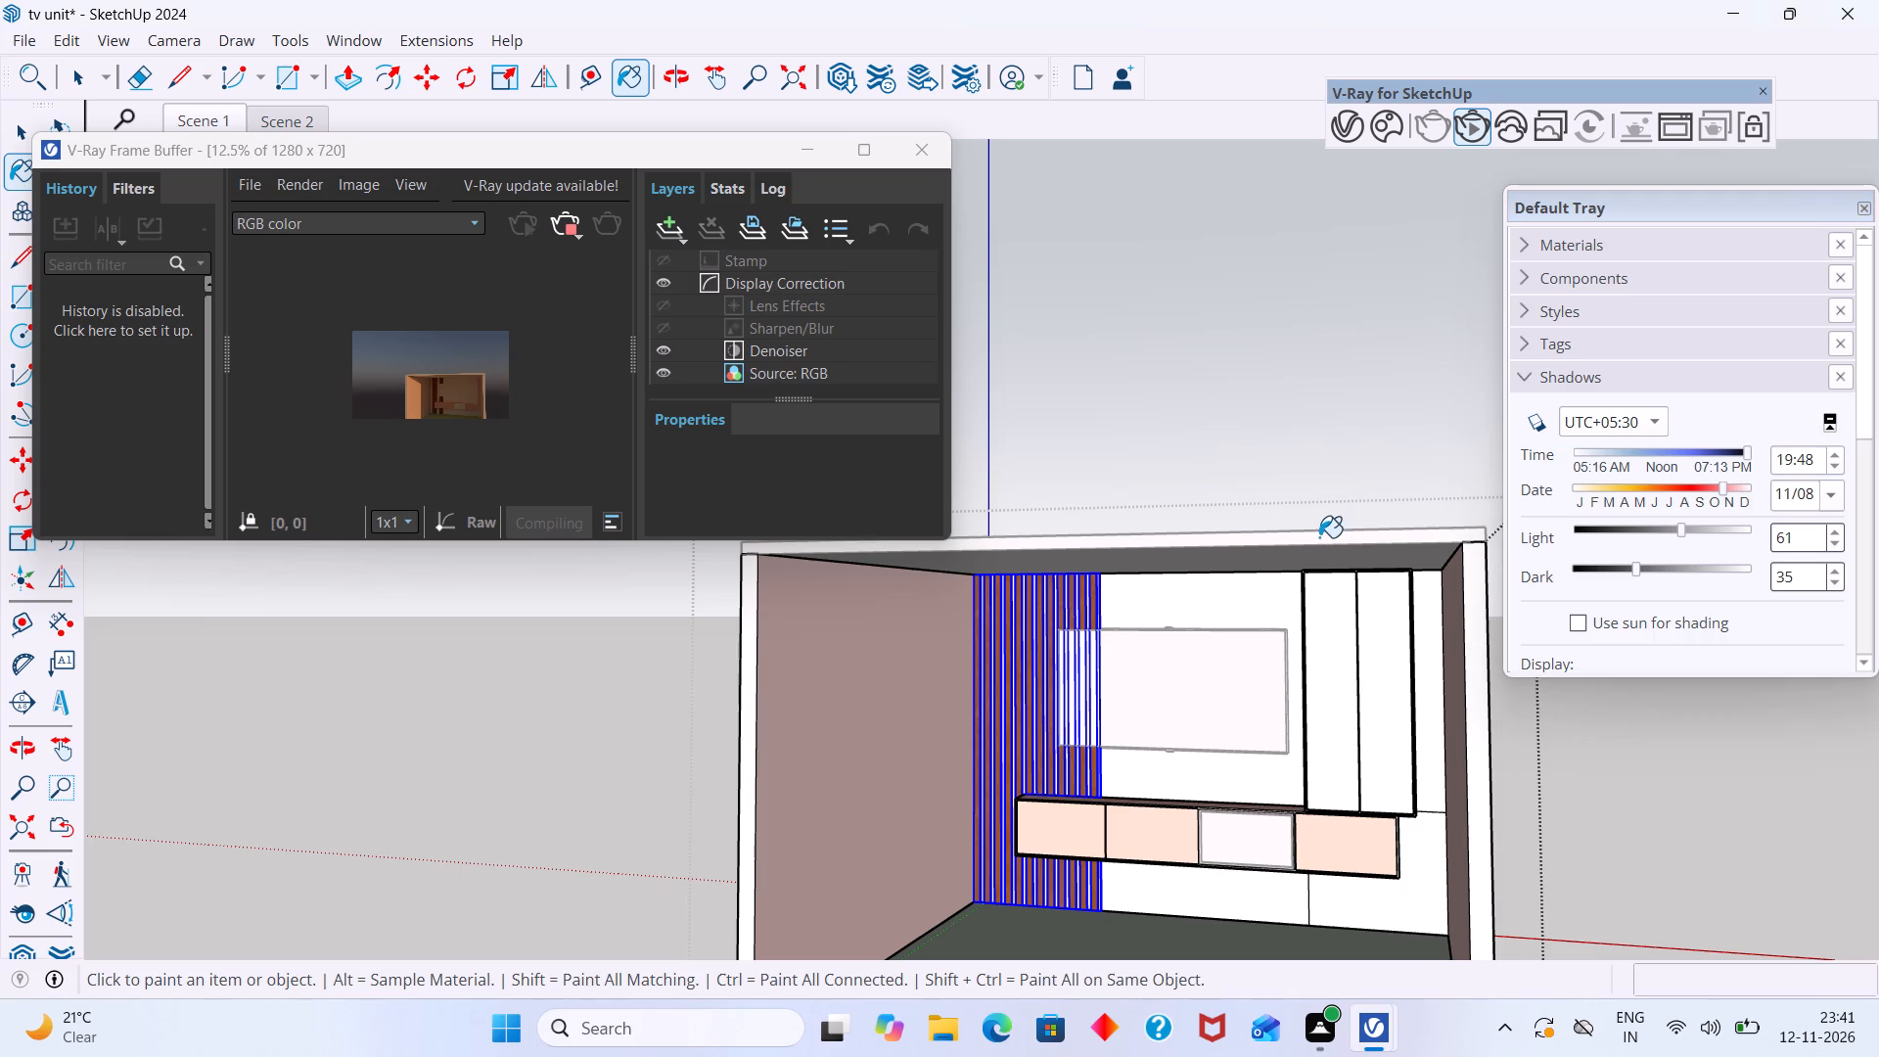
{"action": "key", "text": "space"}
Examine the TV unit room's lighting and wall slats in the live render from a more level view.
{"action": "scroll", "coordinate": [1395, 512], "scroll_direction": "down", "scroll_amount": 2}
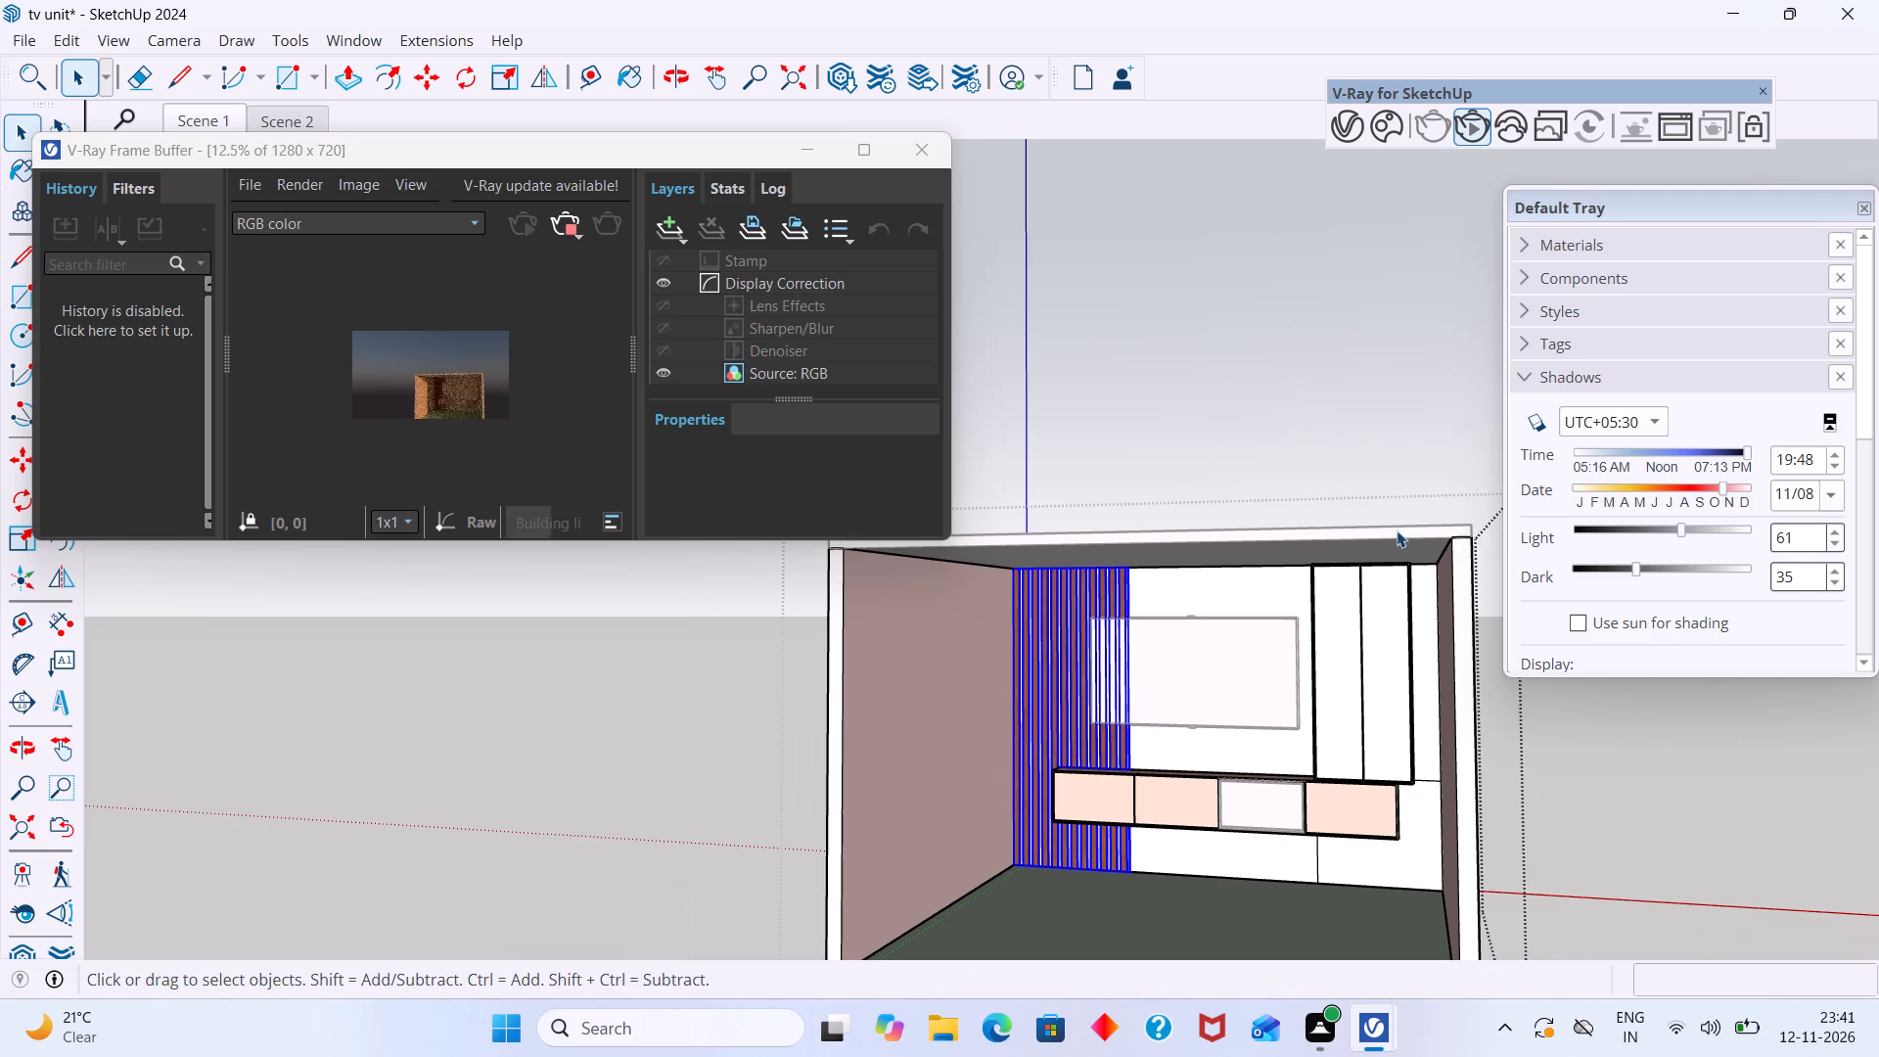
{"action": "middle_click_drag", "start_coordinate": [1363, 566], "coordinate": [1363, 590]}
{"action": "scroll", "coordinate": [511, 332], "scroll_direction": "up", "scroll_amount": 3}
{"action": "scroll", "coordinate": [448, 378], "scroll_direction": "down", "scroll_amount": 2}
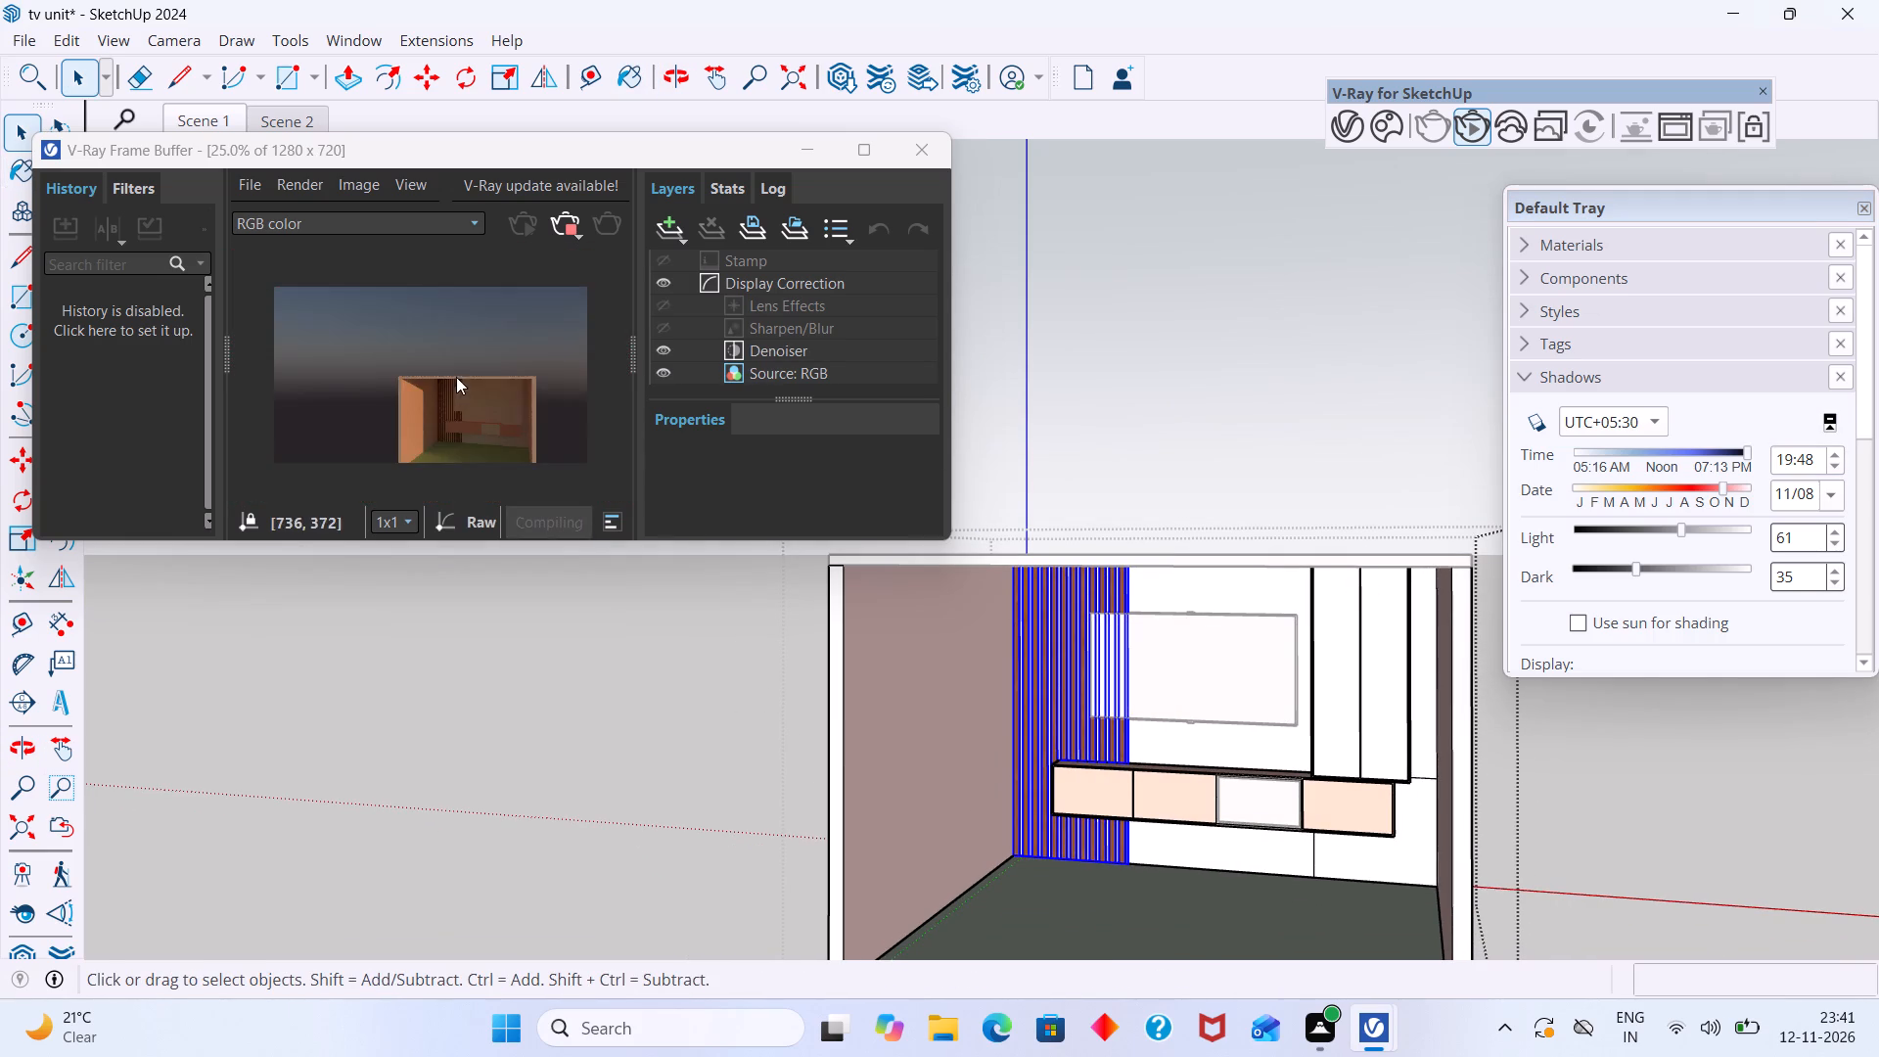
{"action": "scroll", "coordinate": [457, 399], "scroll_direction": "up", "scroll_amount": 1}
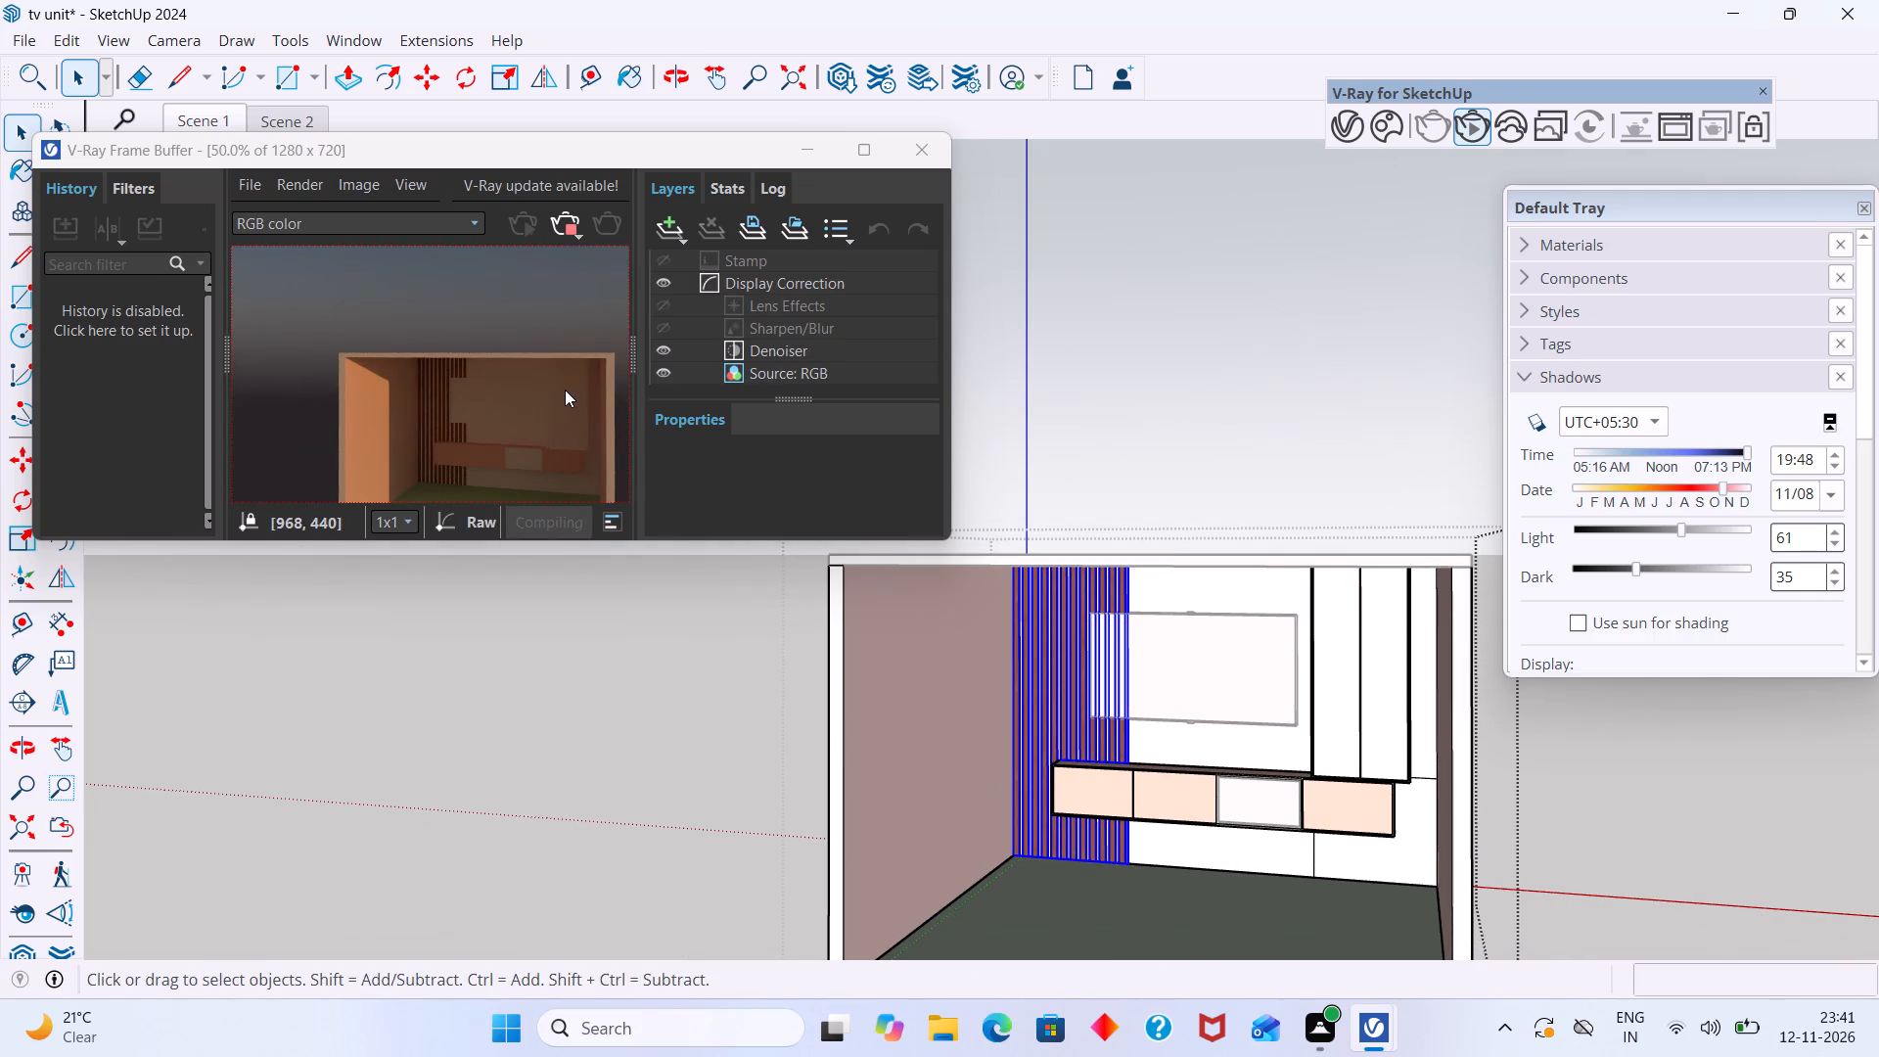
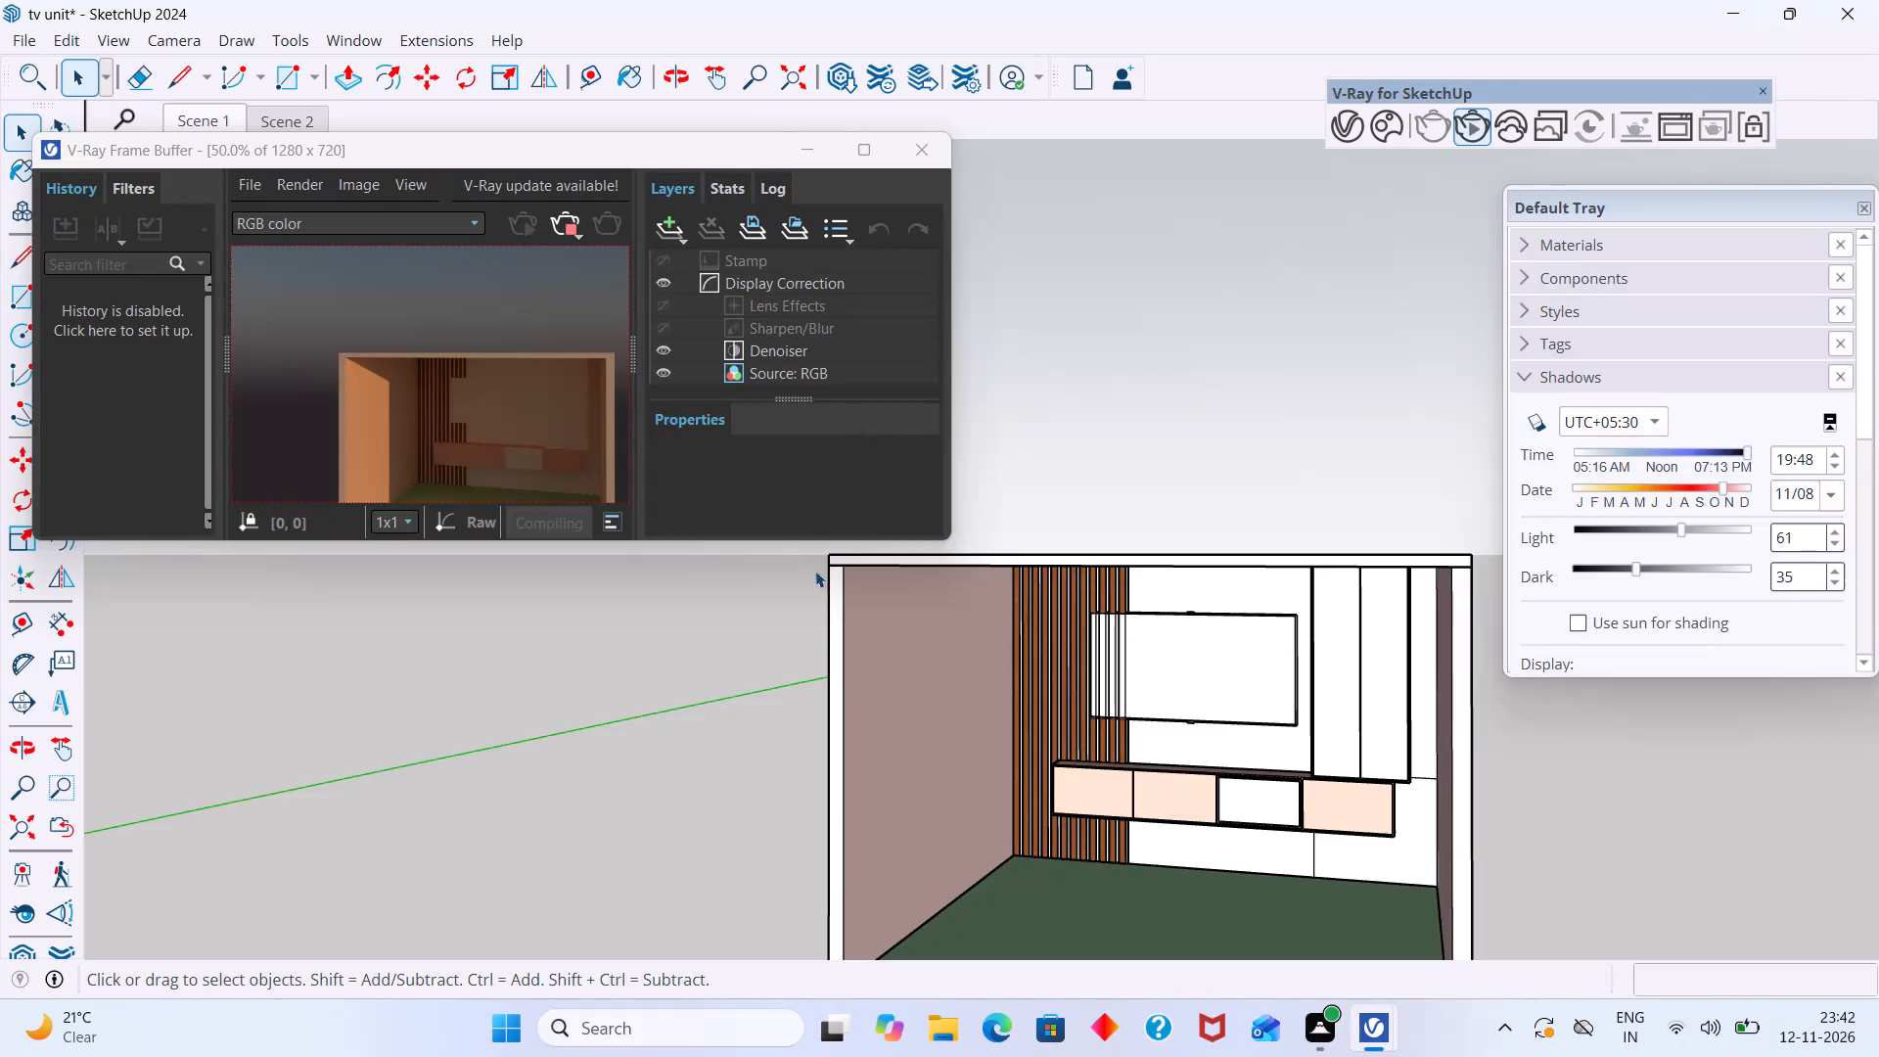
Open the room's floor group and paint the floor face with the Marble Carrara Gold Floor Tile material from the Tile collection.
{"action": "scroll", "coordinate": [983, 814], "scroll_direction": "down", "scroll_amount": 1}
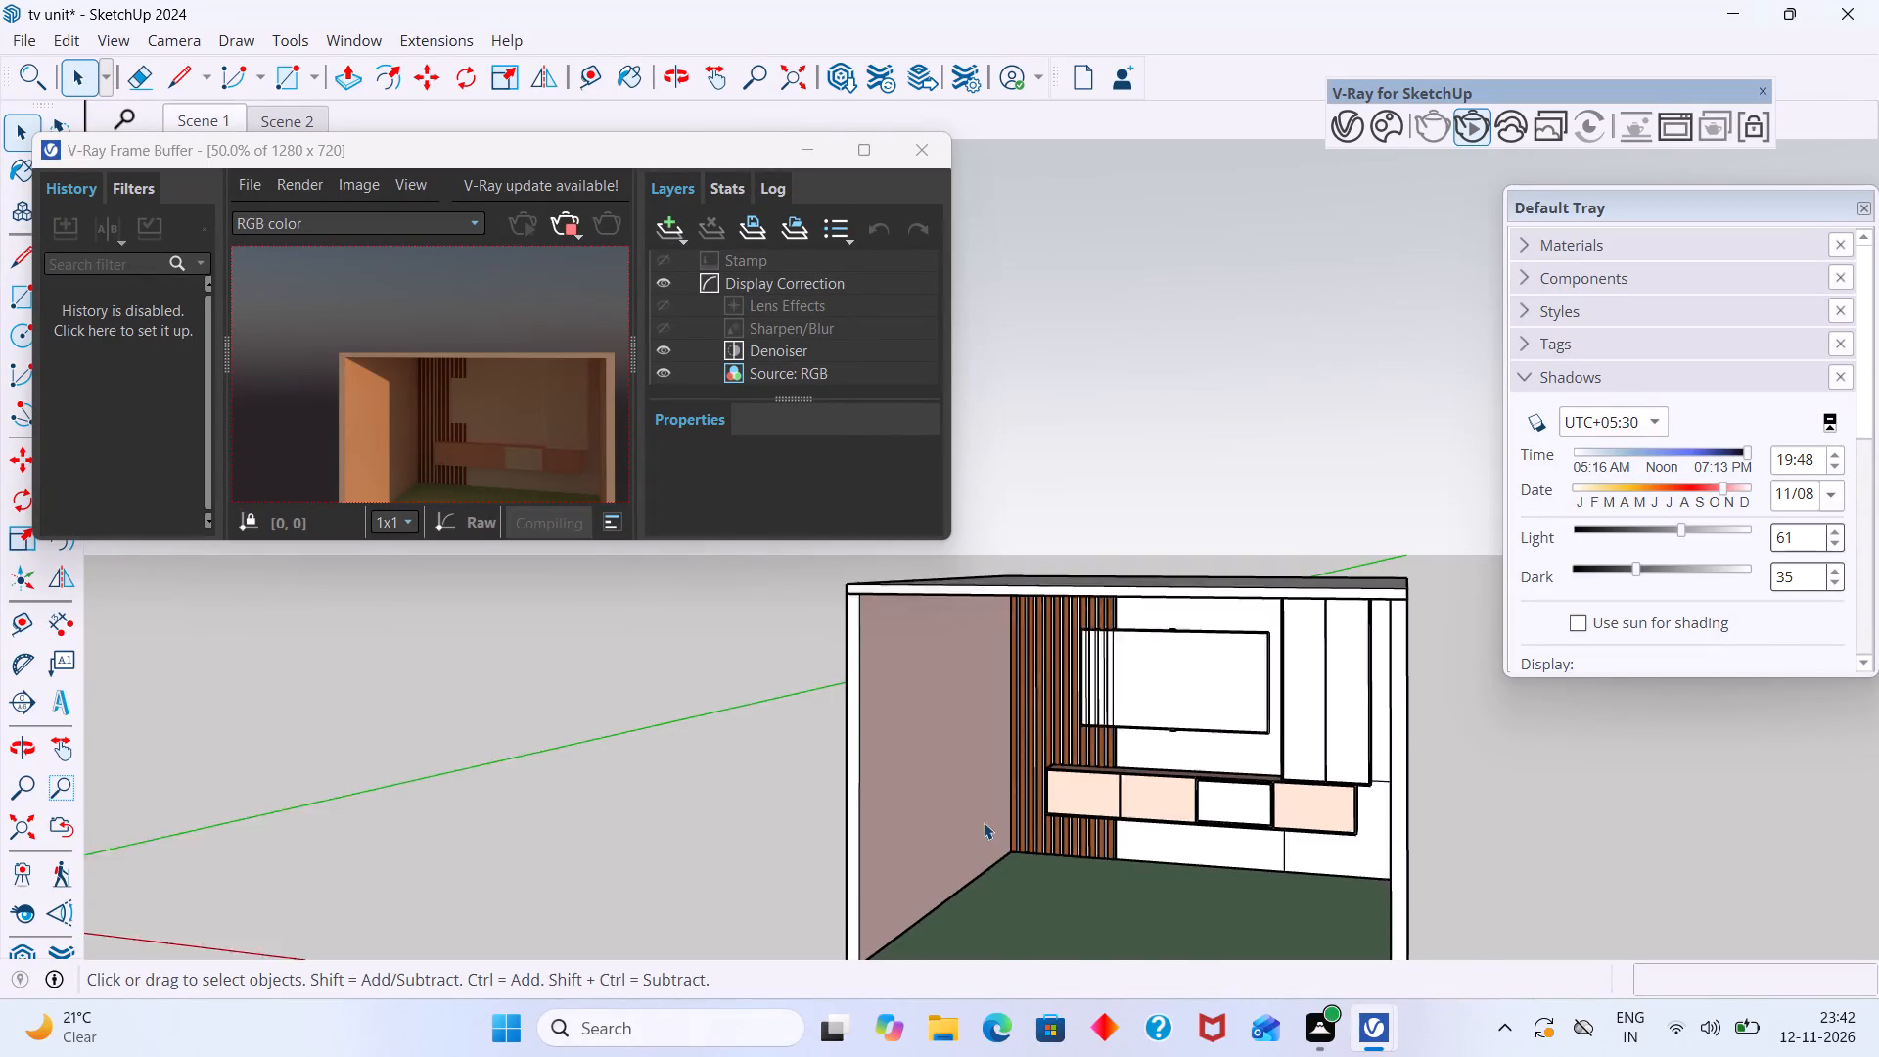
{"action": "scroll", "coordinate": [984, 822], "scroll_direction": "down", "scroll_amount": 3}
{"action": "middle_click_drag", "start_coordinate": [1010, 870], "coordinate": [1049, 913]}
{"action": "scroll", "coordinate": [1051, 915], "scroll_direction": "up", "scroll_amount": 2}
{"action": "left_click", "coordinate": [1051, 915]}
{"action": "scroll", "coordinate": [1051, 915], "scroll_direction": "up", "scroll_amount": 2}
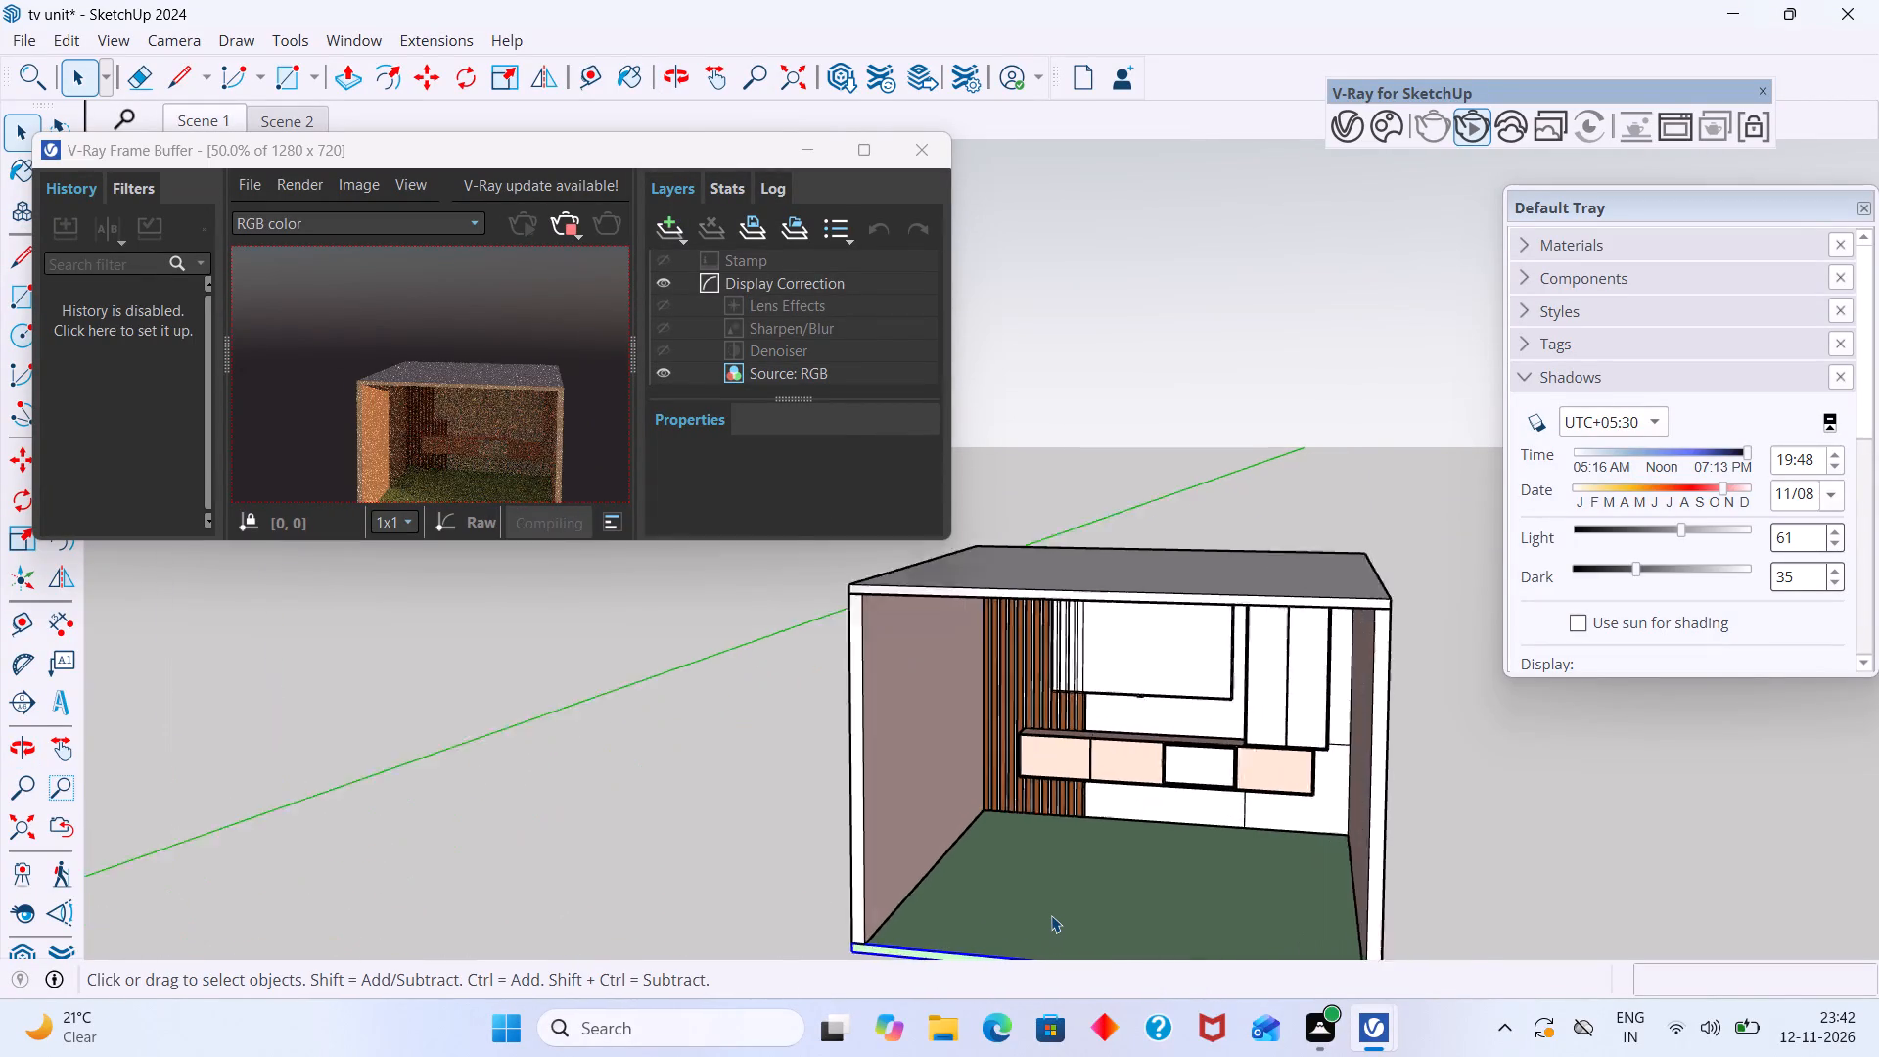
{"action": "scroll", "coordinate": [1051, 915], "scroll_direction": "up", "scroll_amount": 1}
{"action": "double_click", "coordinate": [1051, 915]}
{"action": "scroll", "coordinate": [1049, 918], "scroll_direction": "up", "scroll_amount": 2}
{"action": "left_click", "coordinate": [1053, 900]}
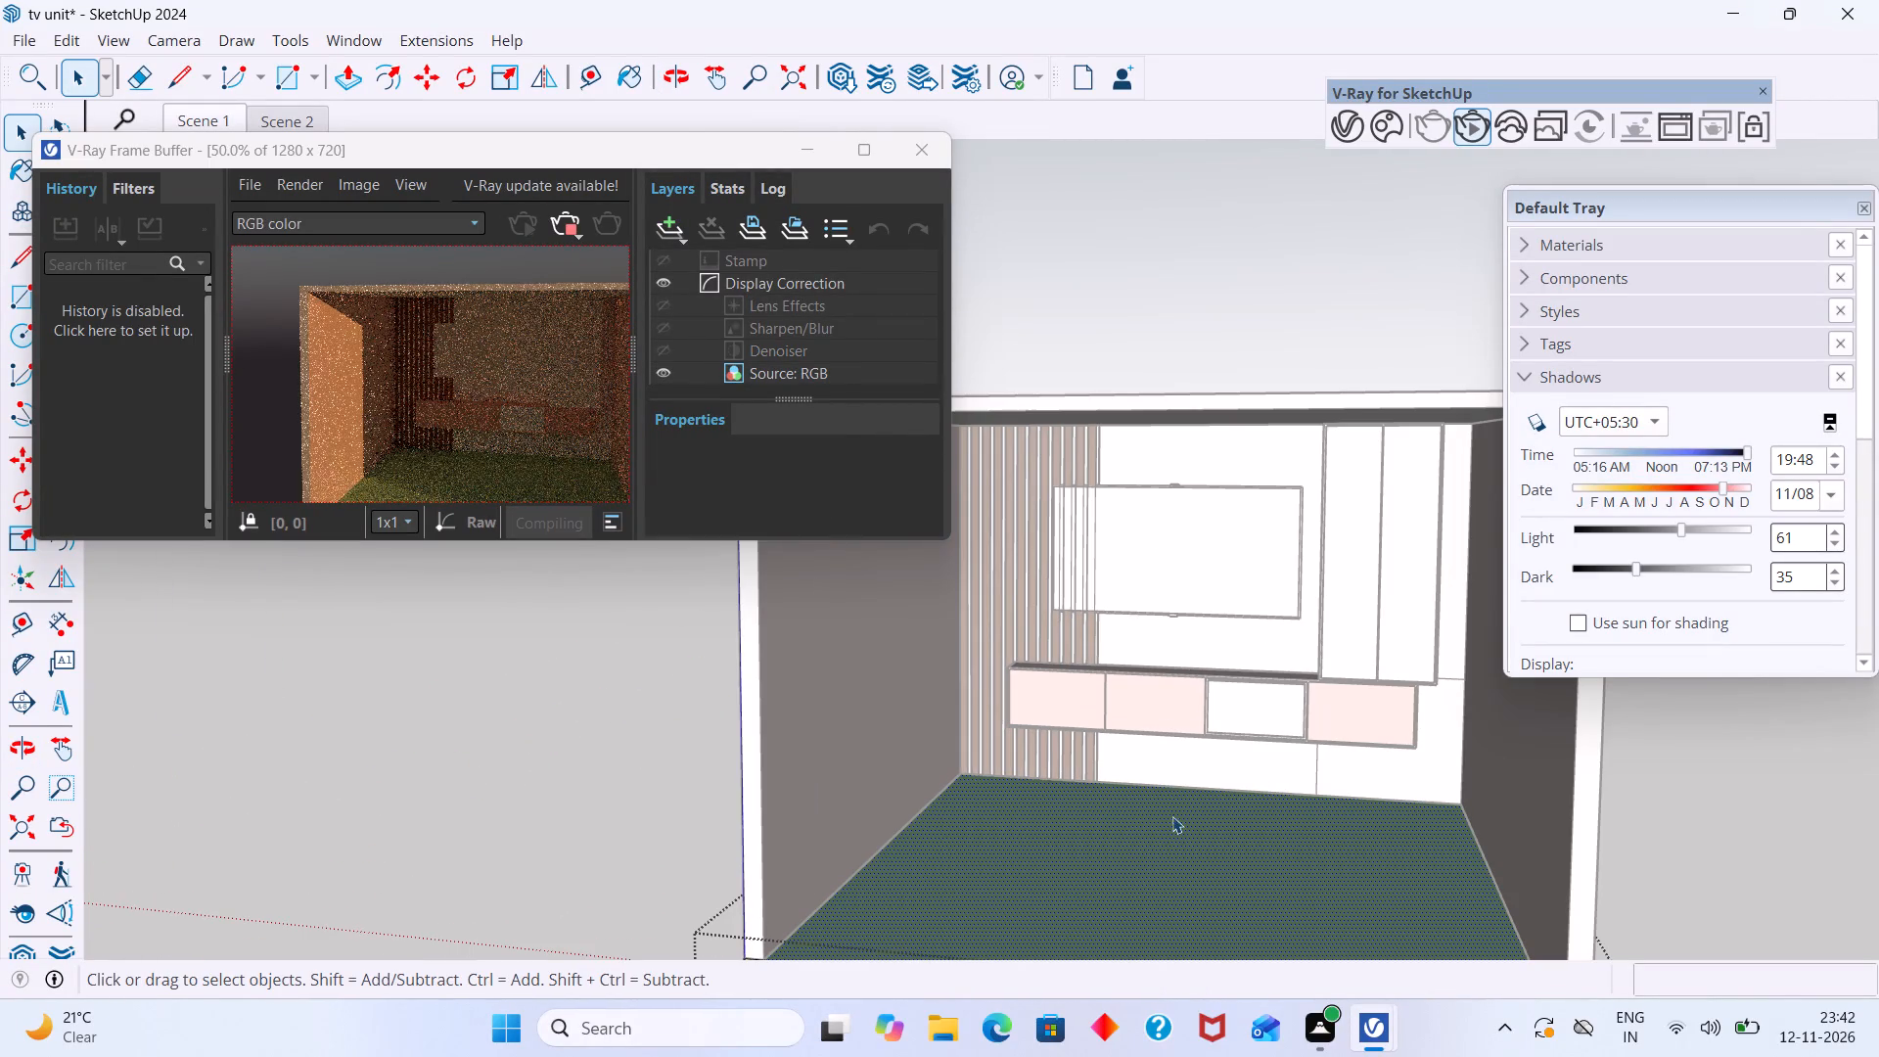
{"action": "left_click", "coordinate": [1599, 241]}
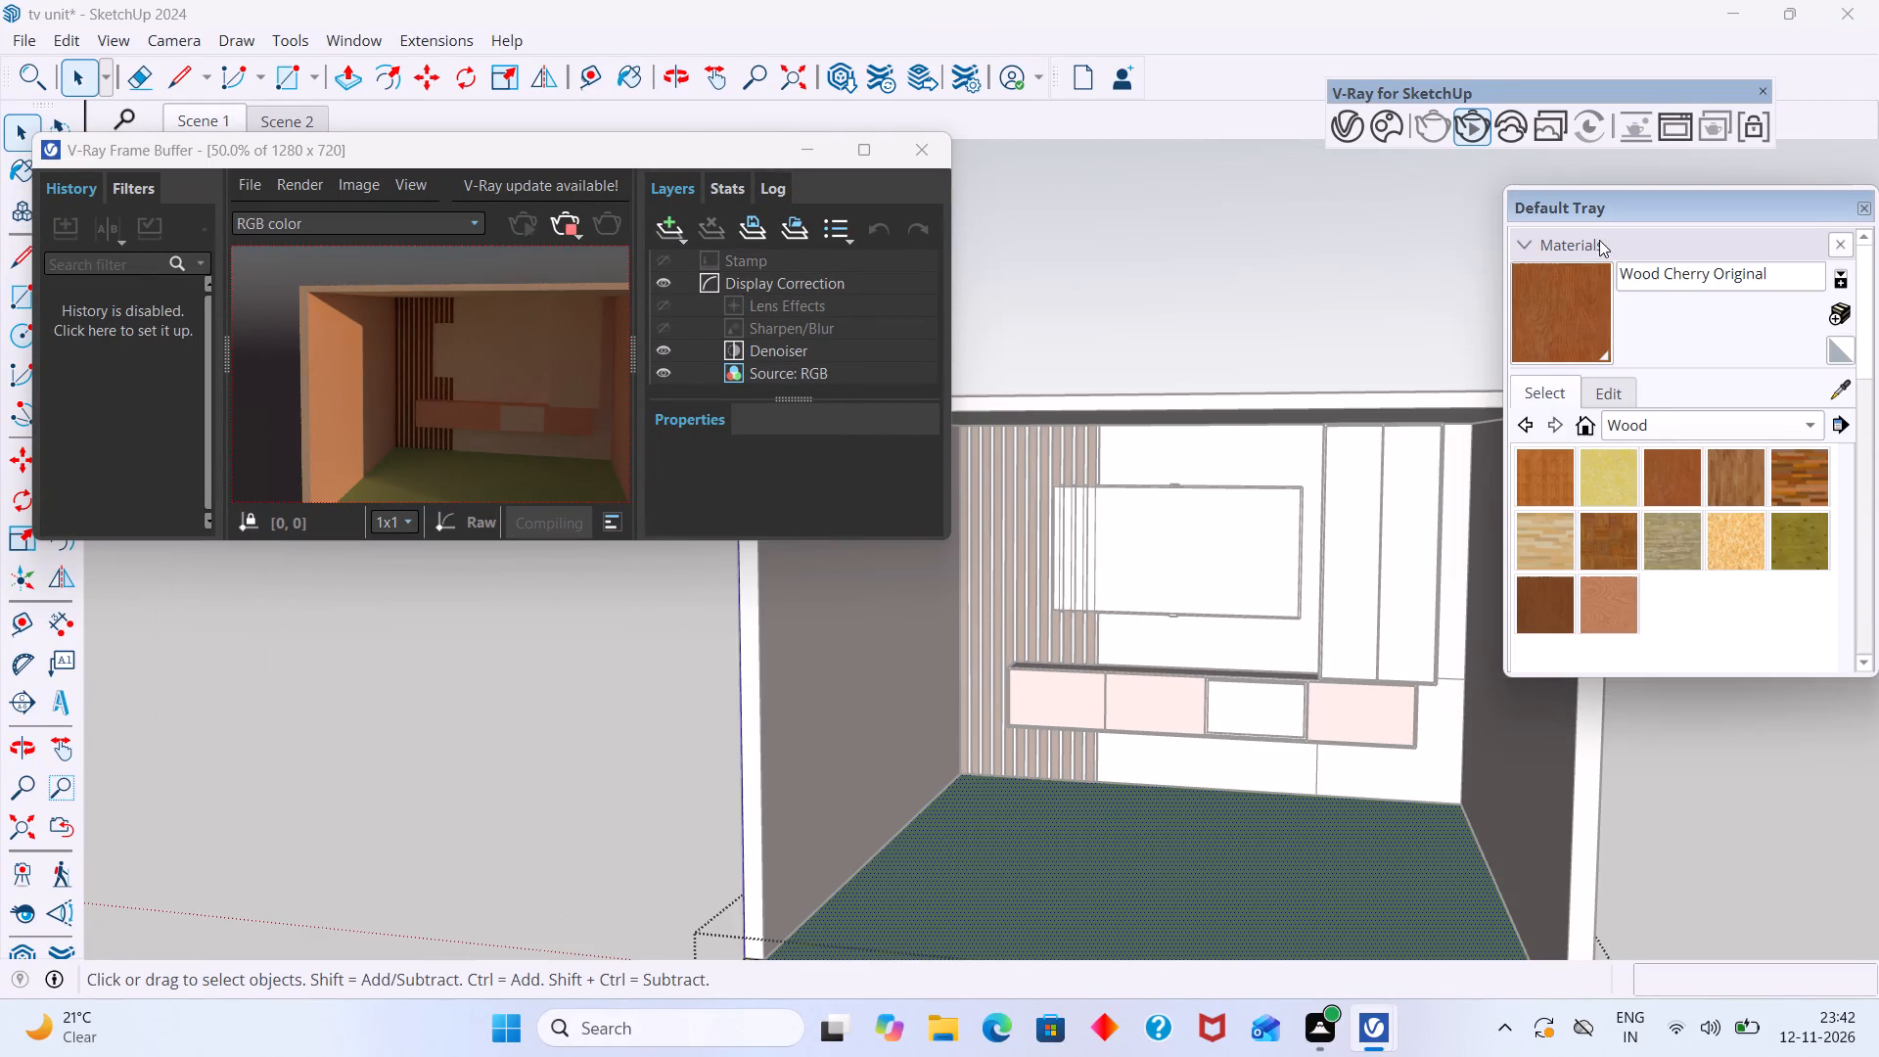
{"action": "left_click", "coordinate": [1658, 427]}
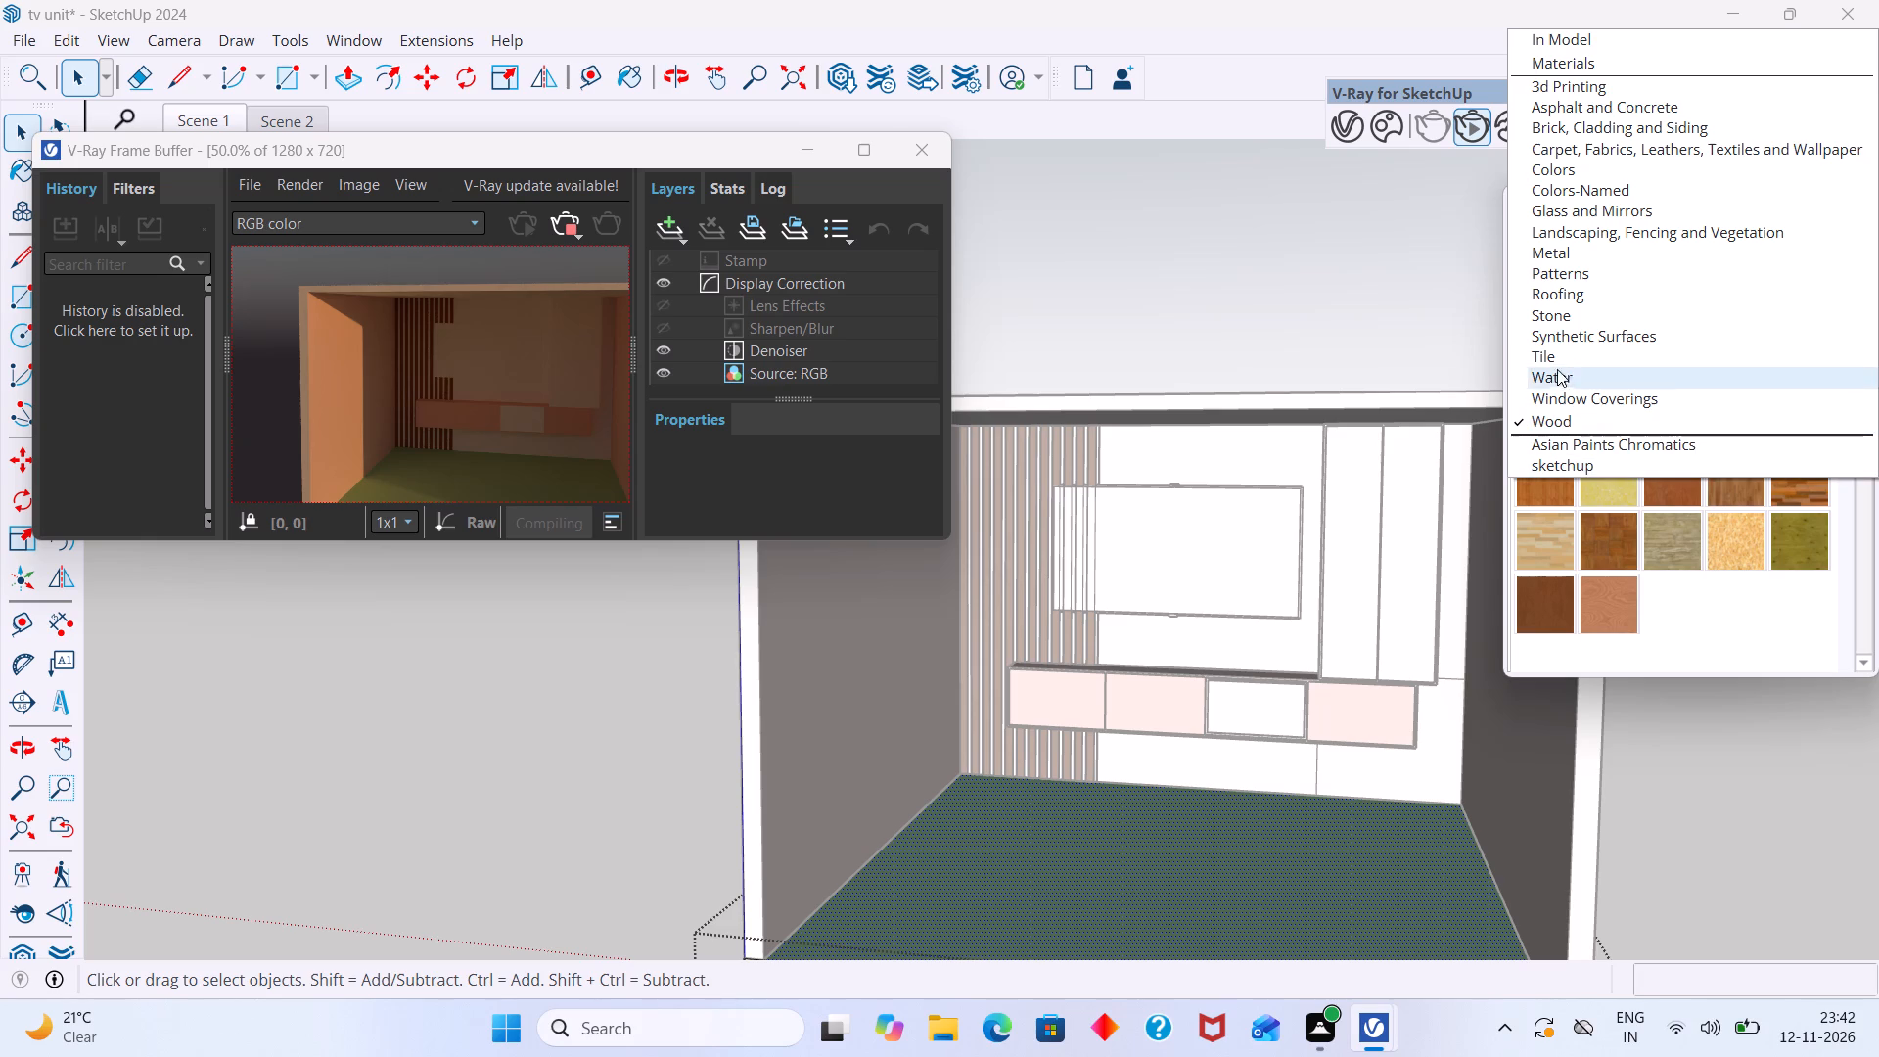
{"action": "left_click", "coordinate": [1559, 356]}
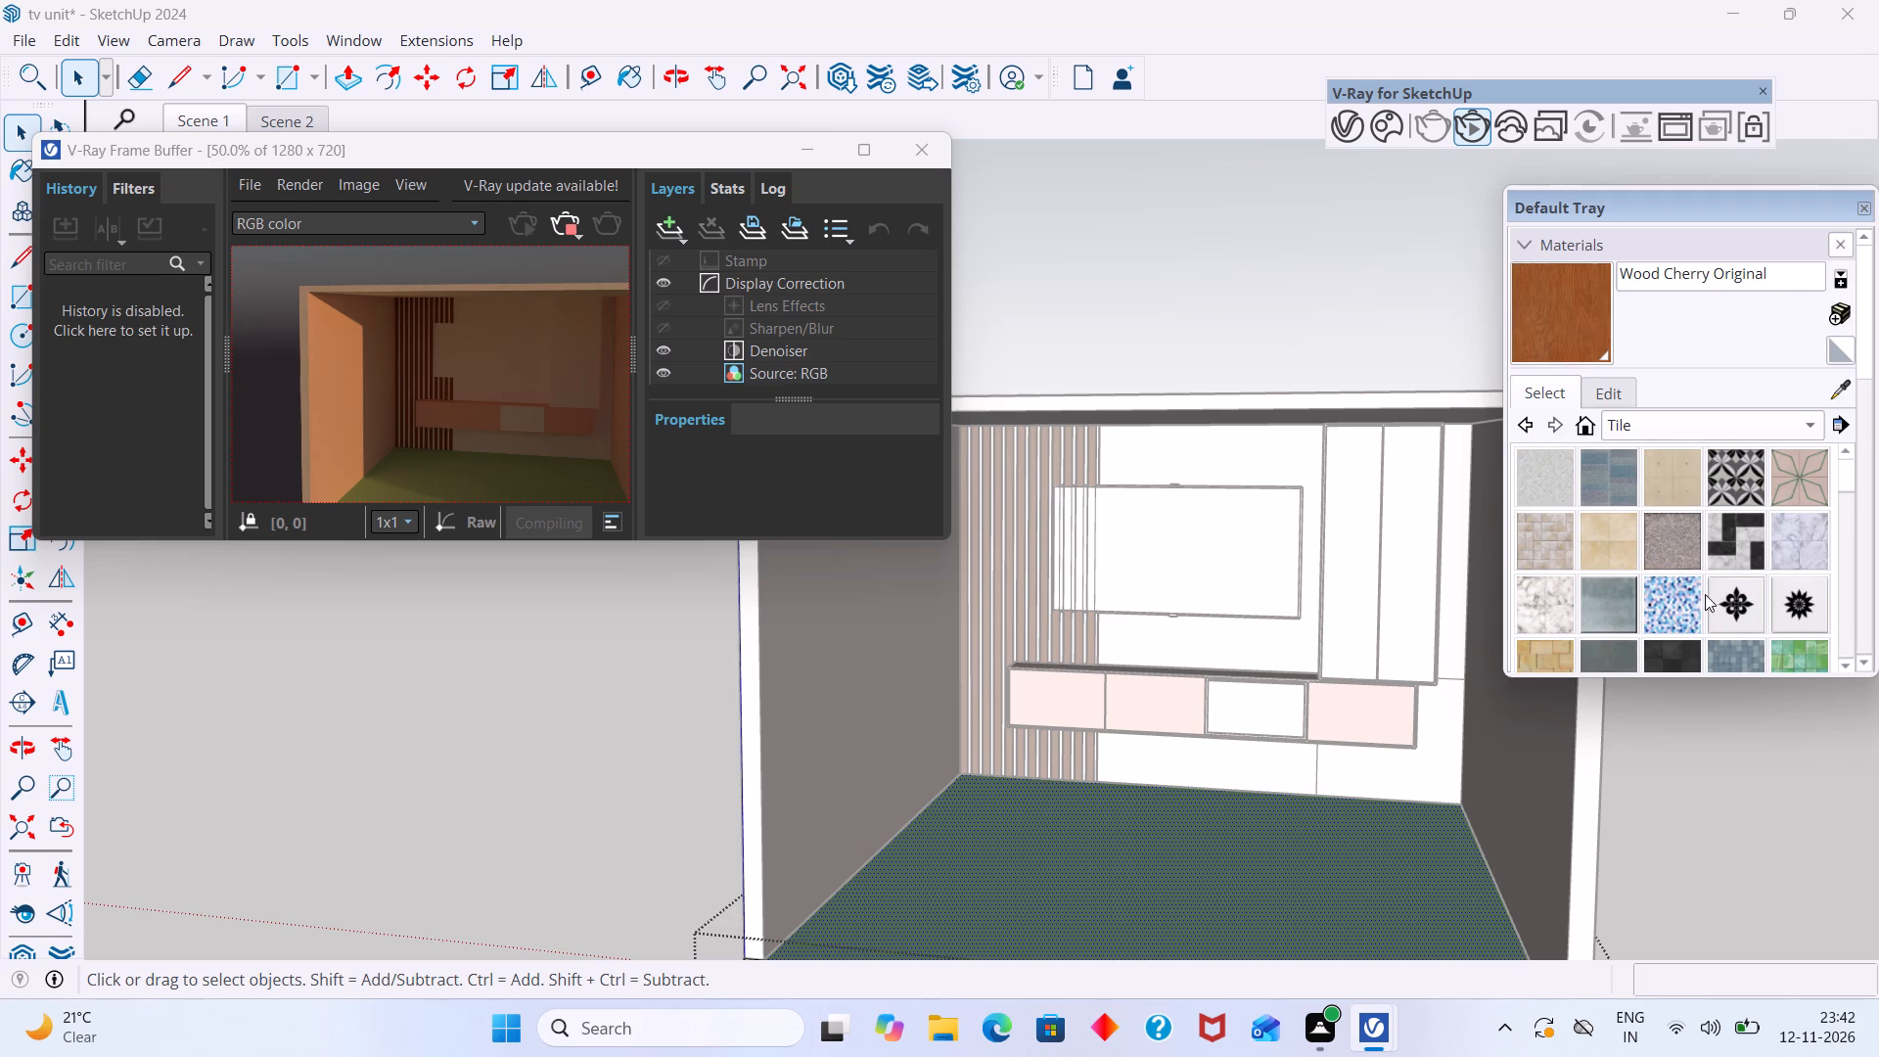
{"action": "left_click", "coordinate": [1549, 608]}
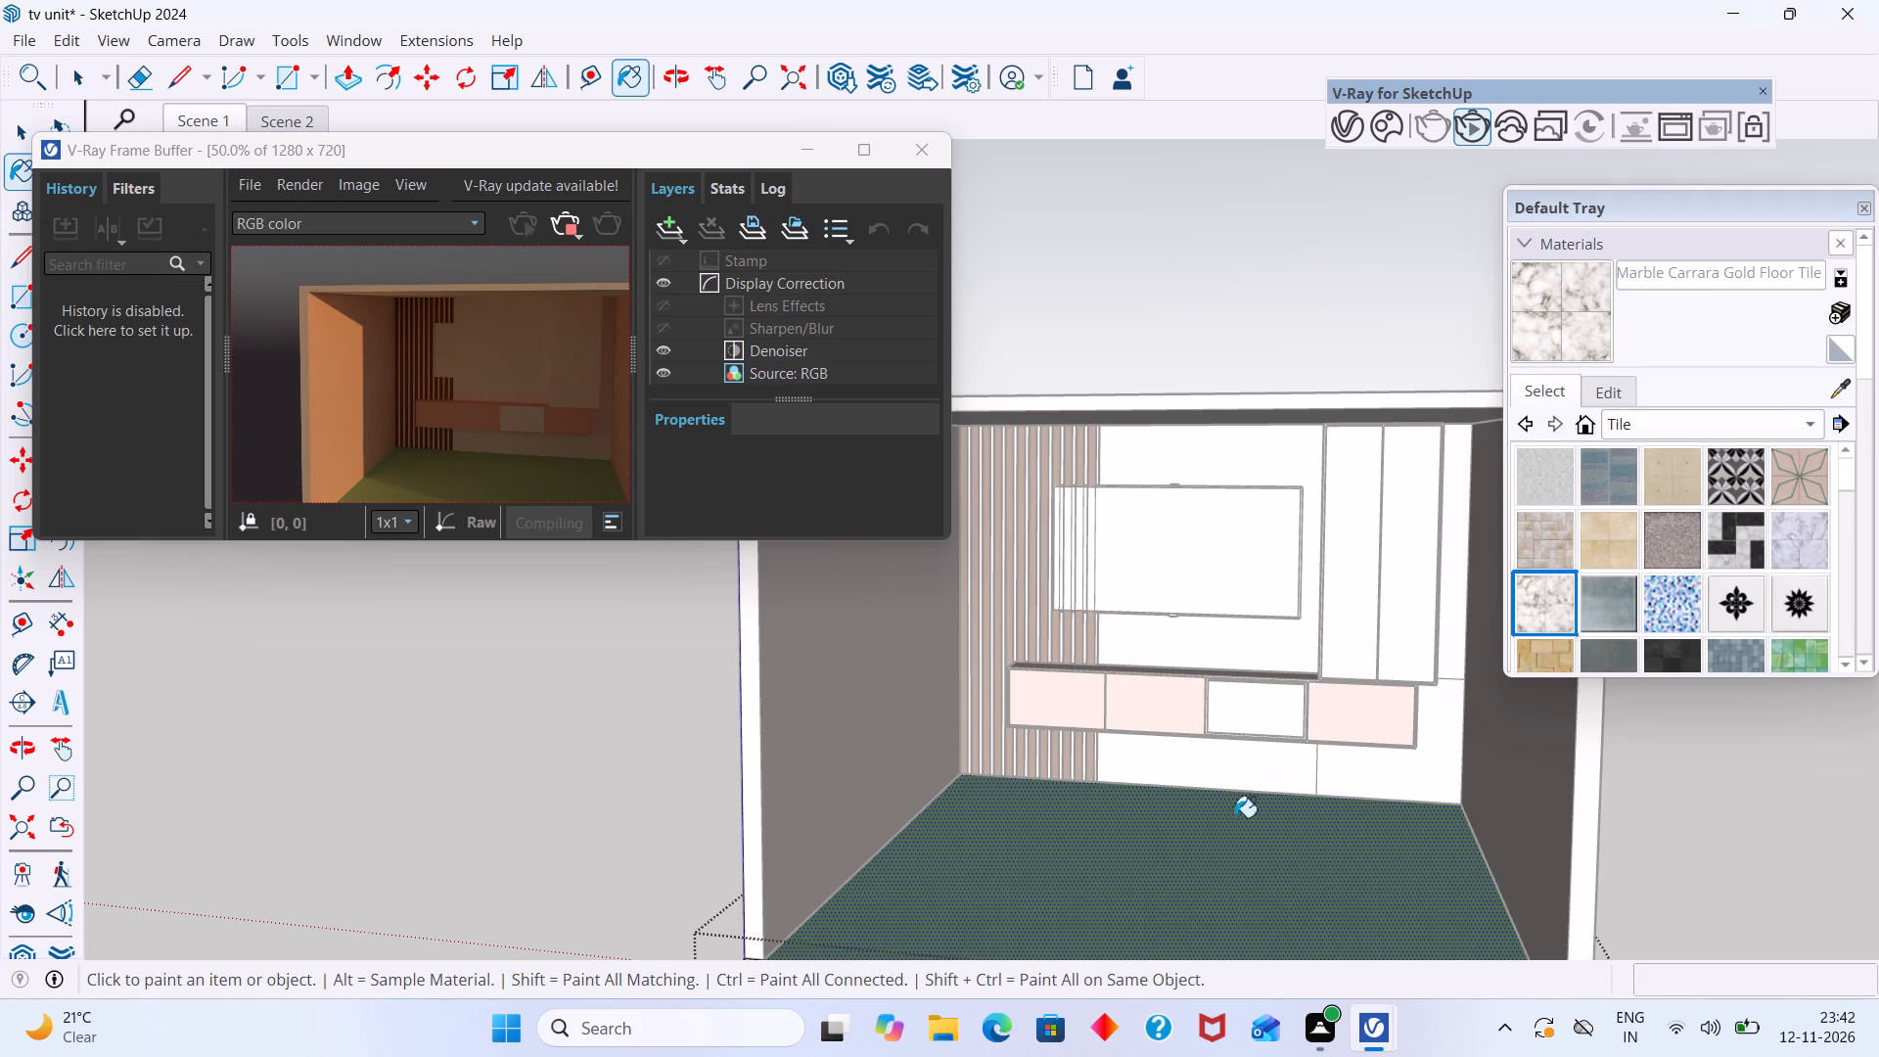
{"action": "left_click", "coordinate": [1194, 852]}
Examine the floor's marble tiling in the model and in the live render, close up and from a higher view.
{"action": "scroll", "coordinate": [1181, 849], "scroll_direction": "down", "scroll_amount": 1}
{"action": "middle_click_drag", "start_coordinate": [1183, 800], "coordinate": [1114, 608], "text": "shift"}
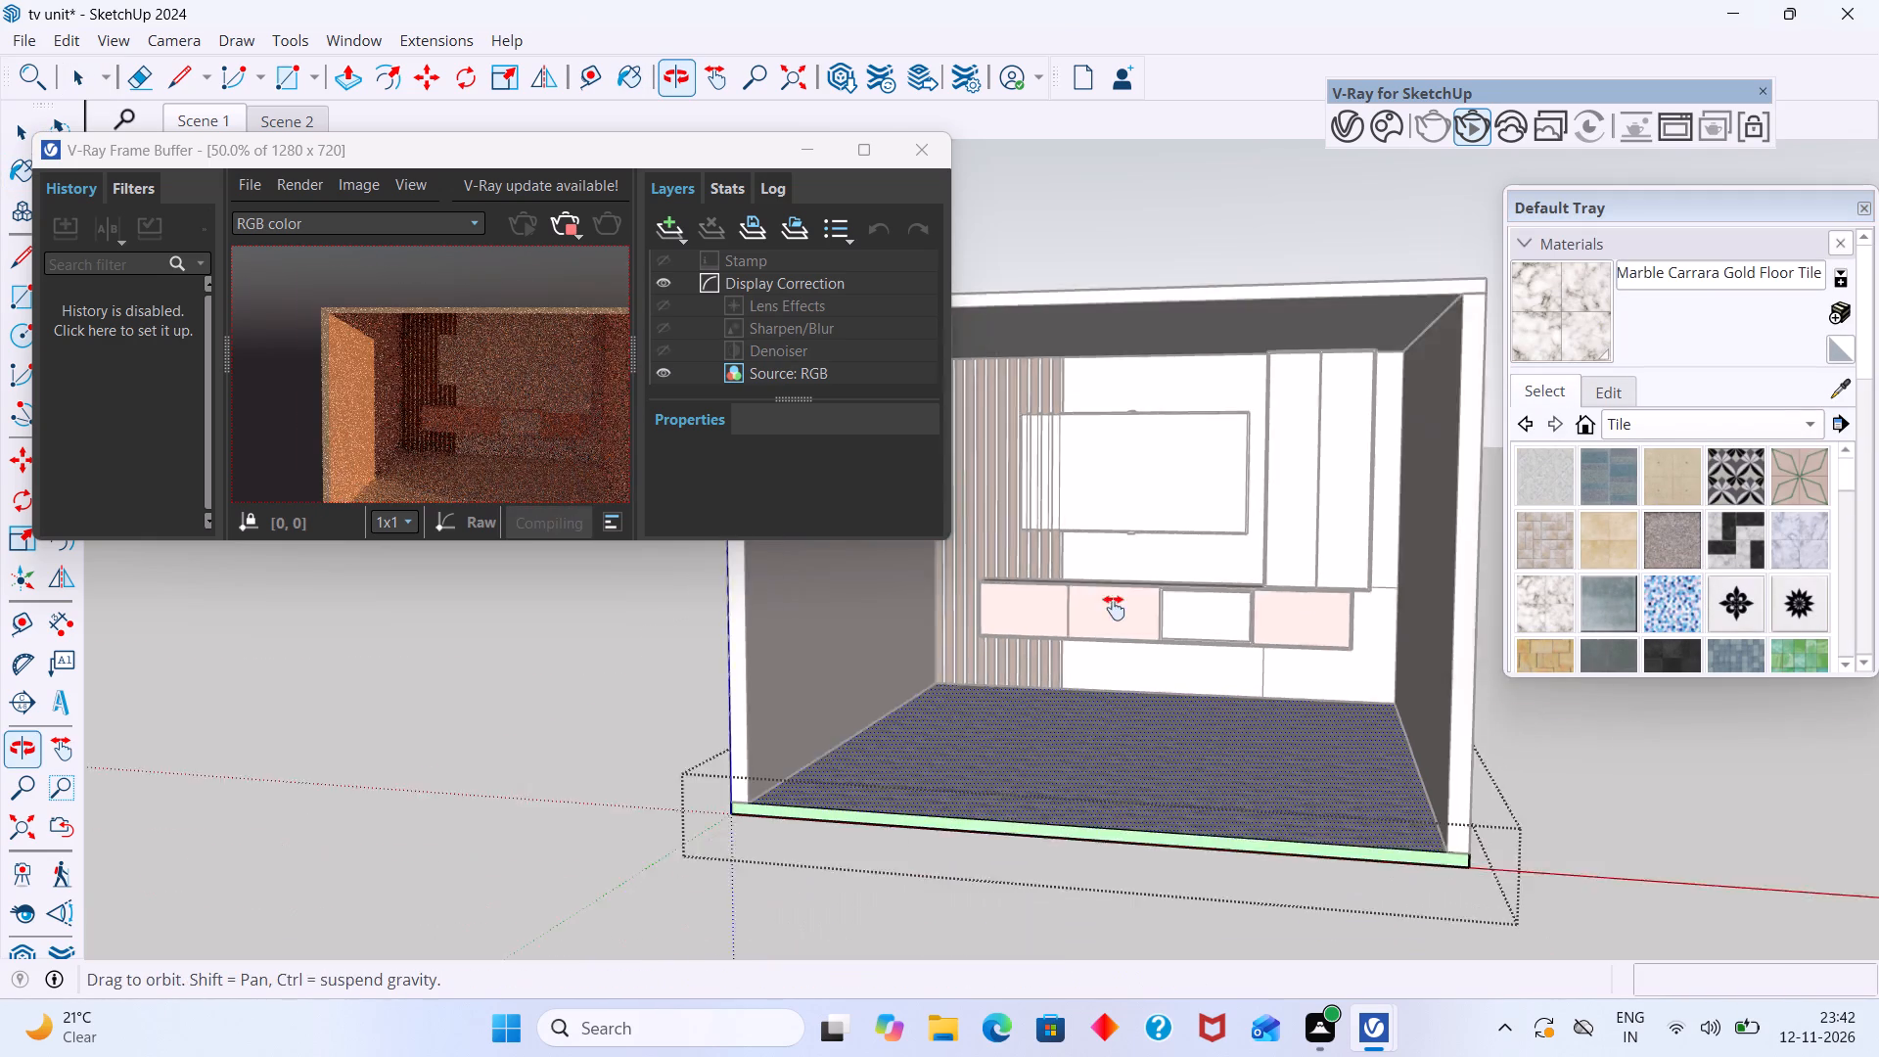
{"action": "middle_click_drag", "start_coordinate": [1114, 608], "coordinate": [1113, 599], "text": "shift"}
{"action": "middle_click_drag", "start_coordinate": [1135, 724], "coordinate": [1142, 800]}
{"action": "scroll", "coordinate": [1141, 712], "scroll_direction": "up", "scroll_amount": 2}
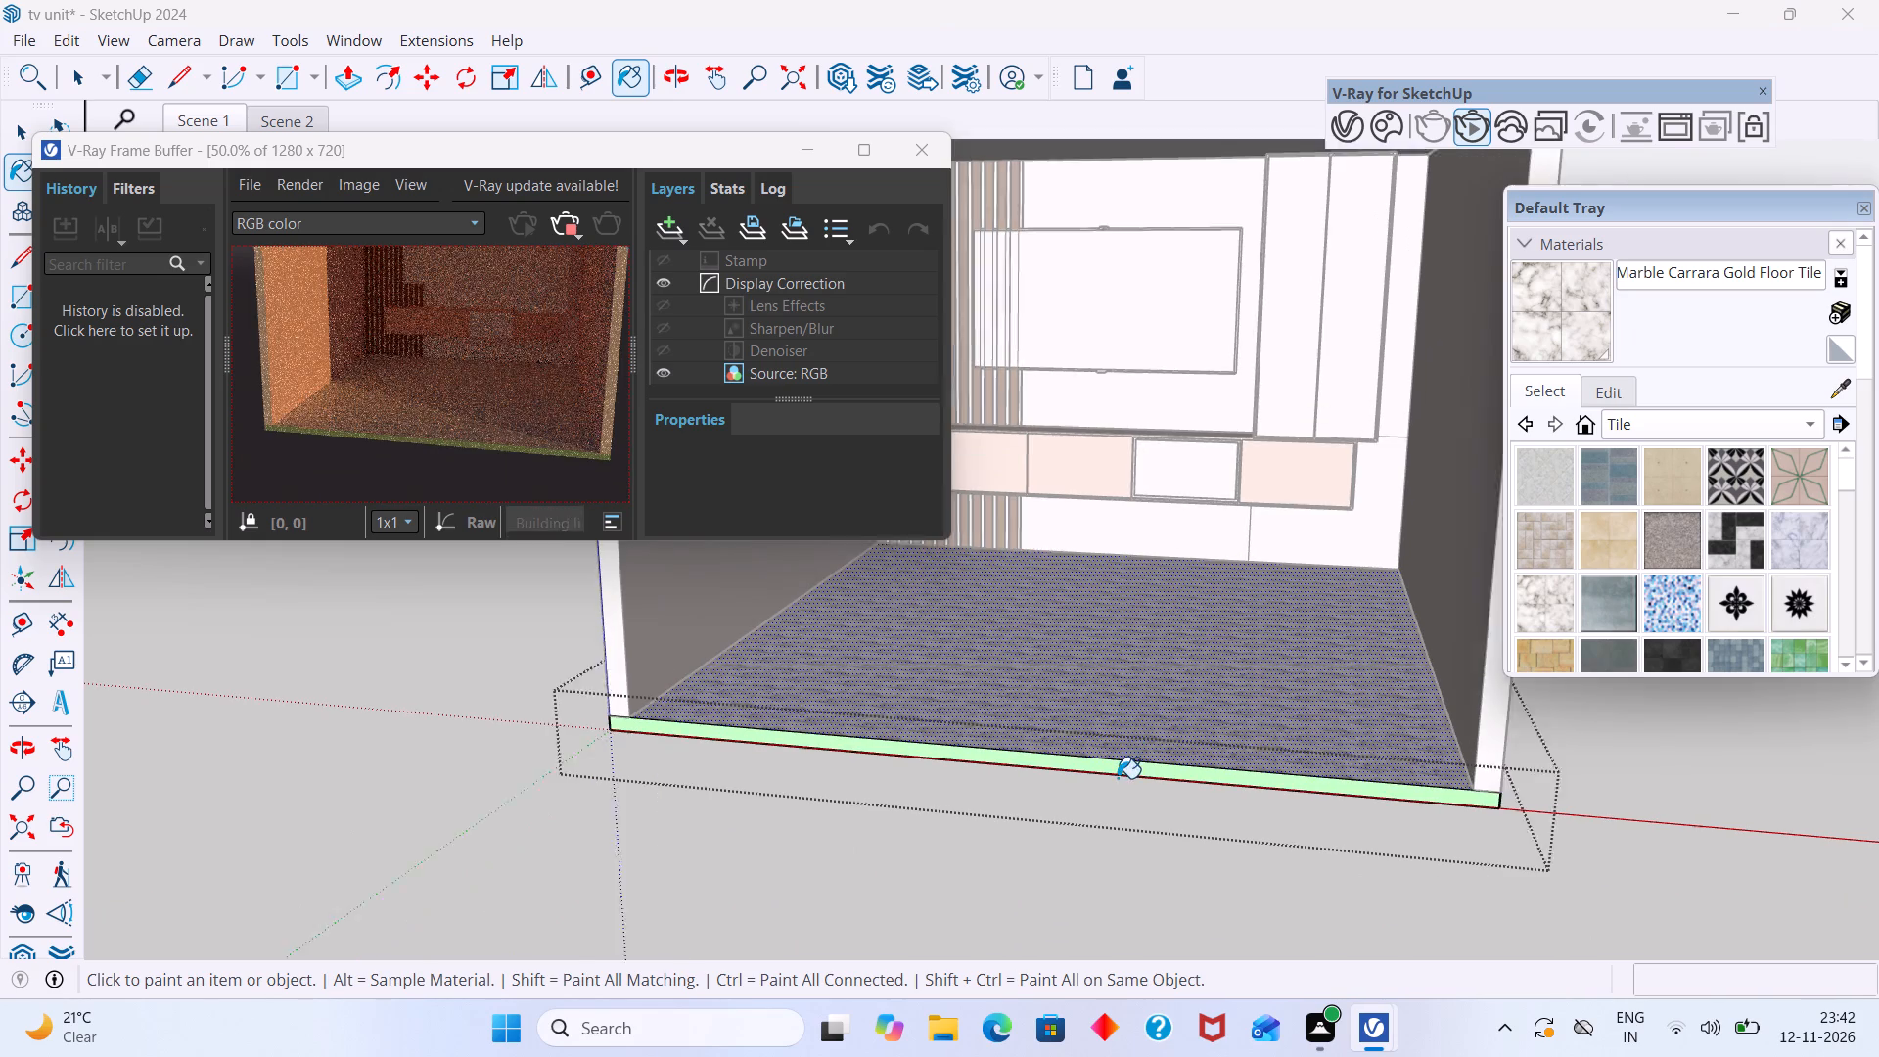
{"action": "scroll", "coordinate": [1118, 778], "scroll_direction": "up", "scroll_amount": 2}
{"action": "key", "text": "space"}
{"action": "scroll", "coordinate": [1112, 691], "scroll_direction": "up", "scroll_amount": 1}
{"action": "double_click", "coordinate": [1112, 688]}
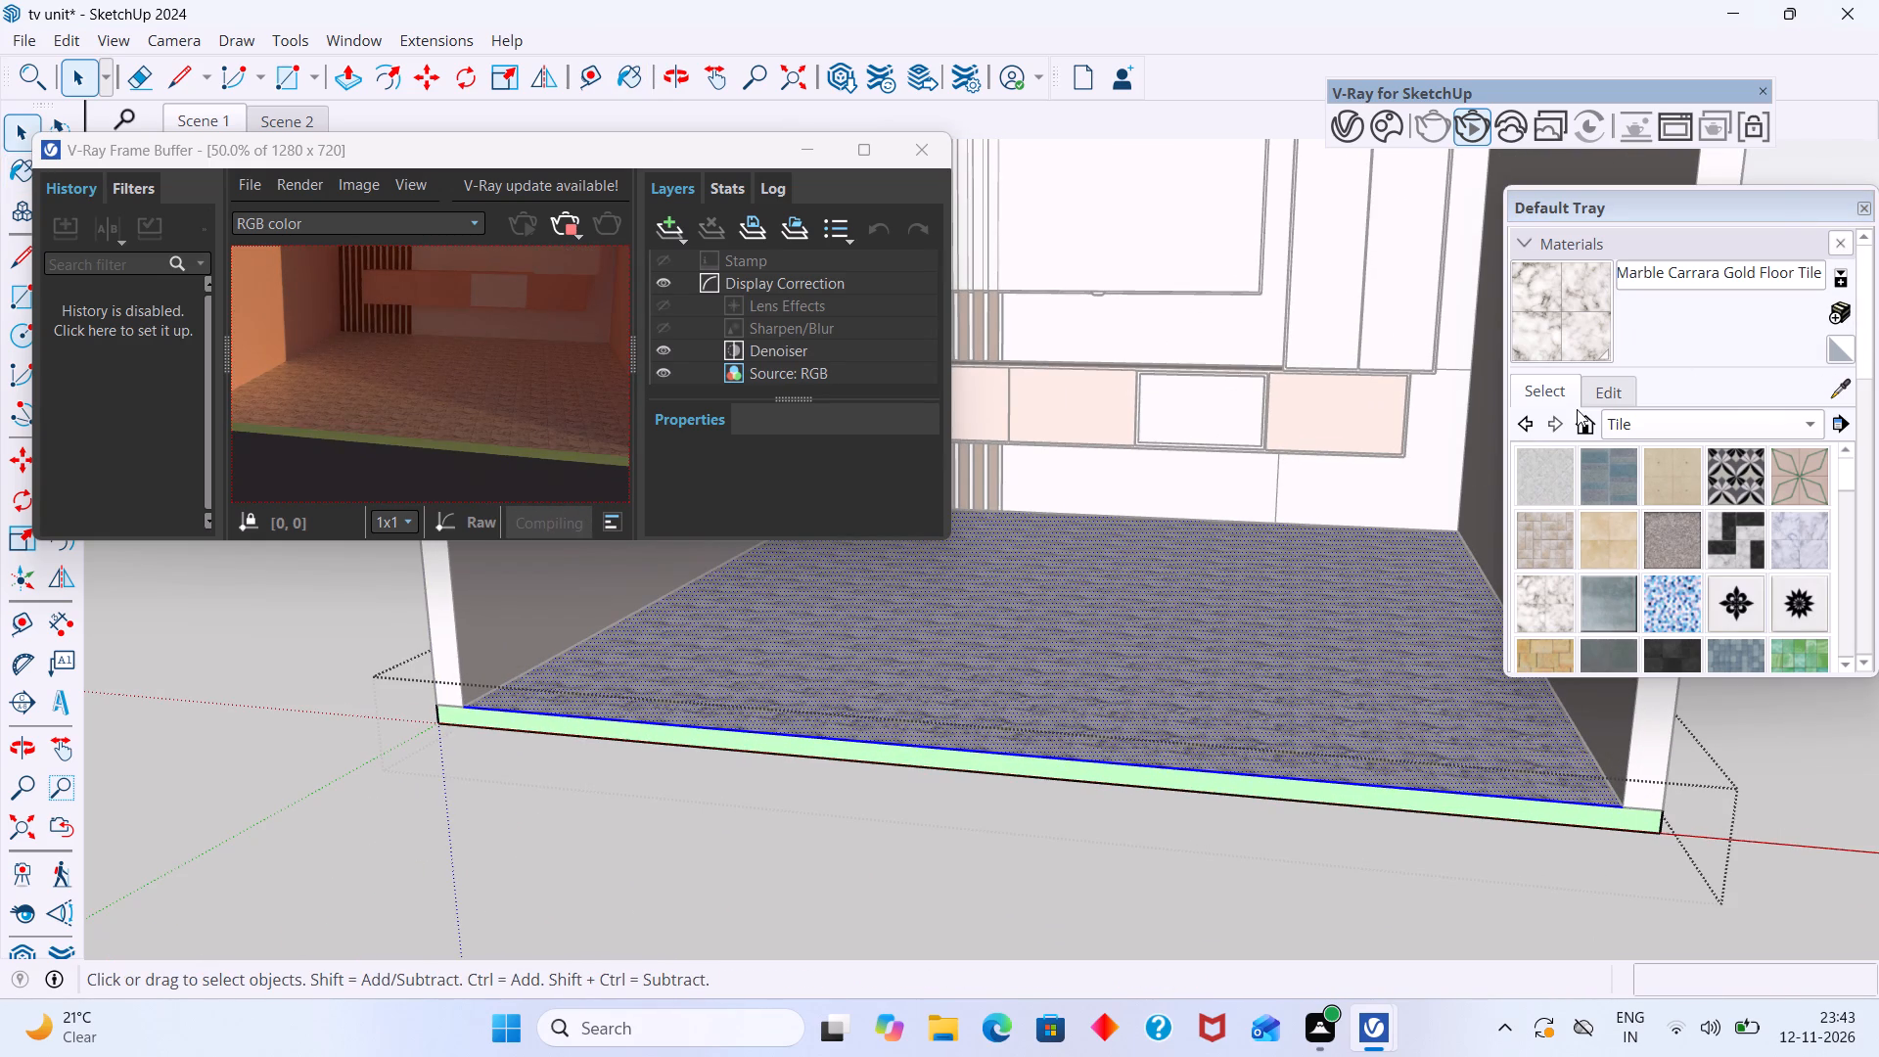
{"action": "middle_click_drag", "start_coordinate": [1257, 684], "coordinate": [1262, 780]}
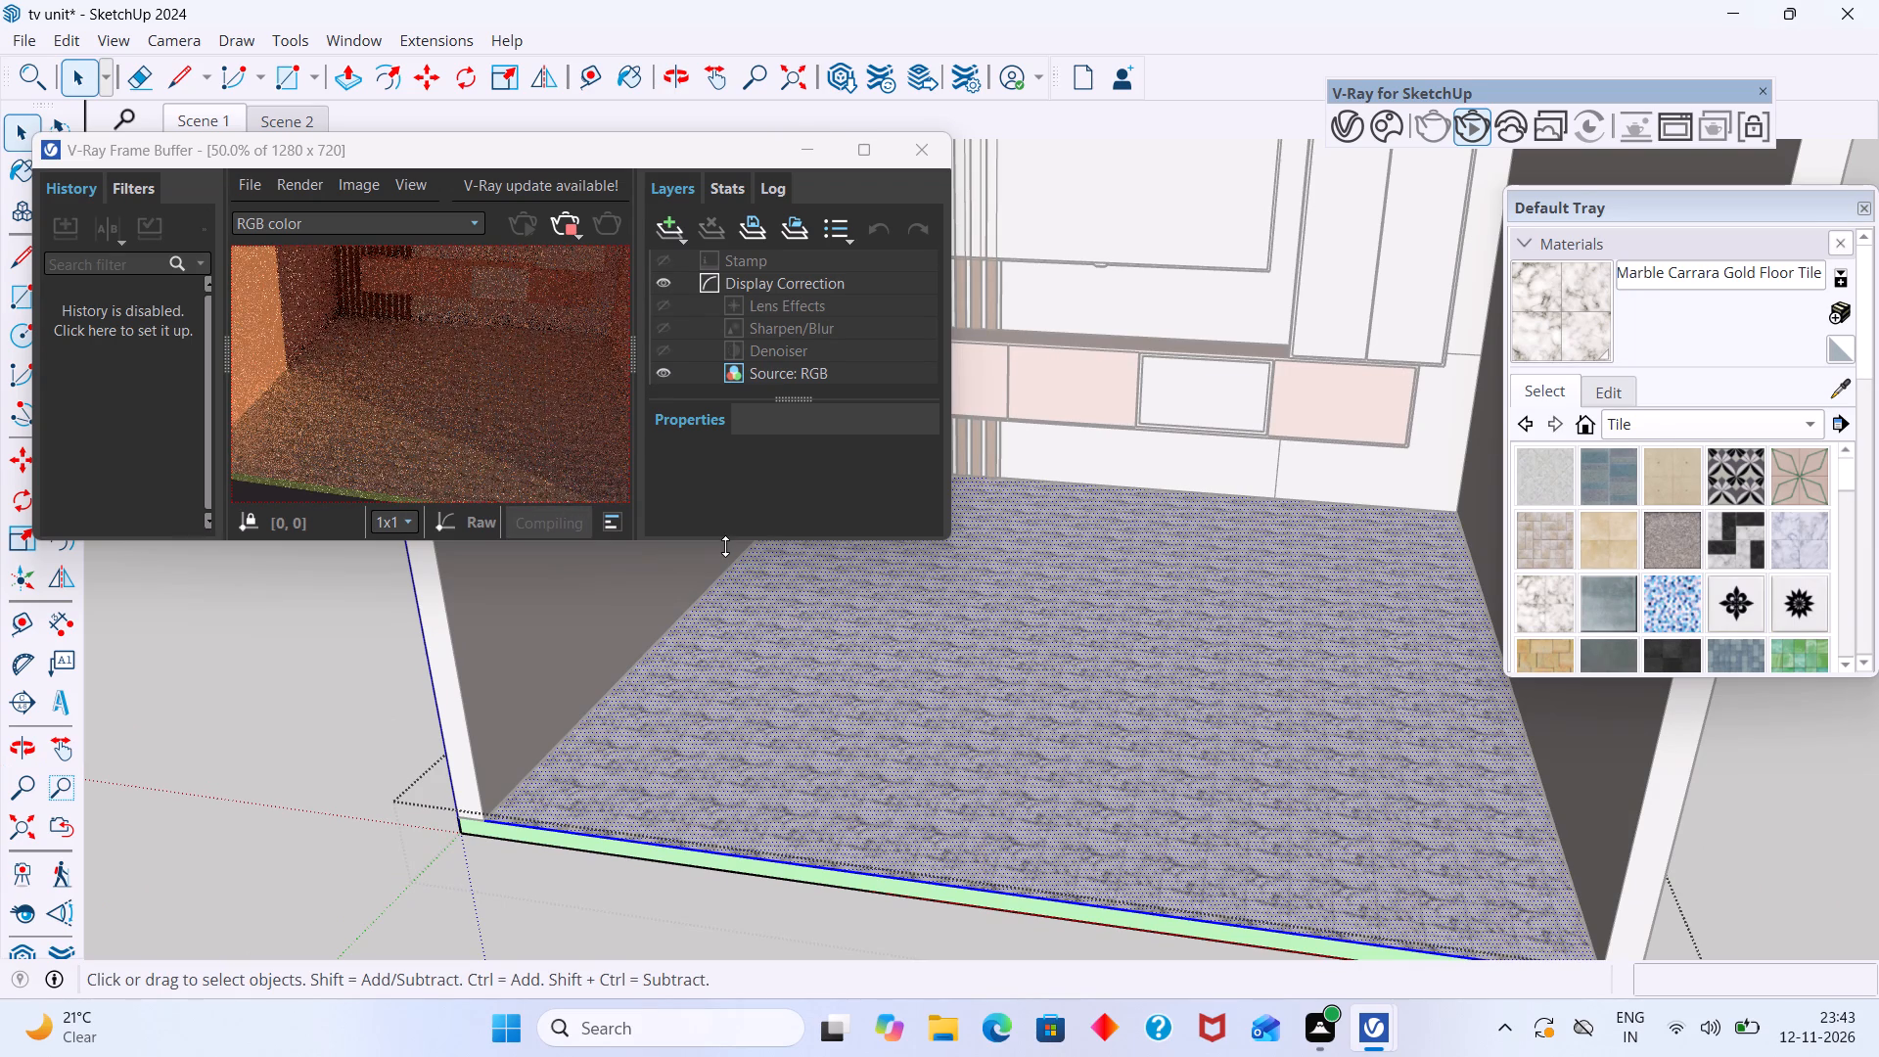
{"action": "scroll", "coordinate": [393, 466], "scroll_direction": "up", "scroll_amount": 2}
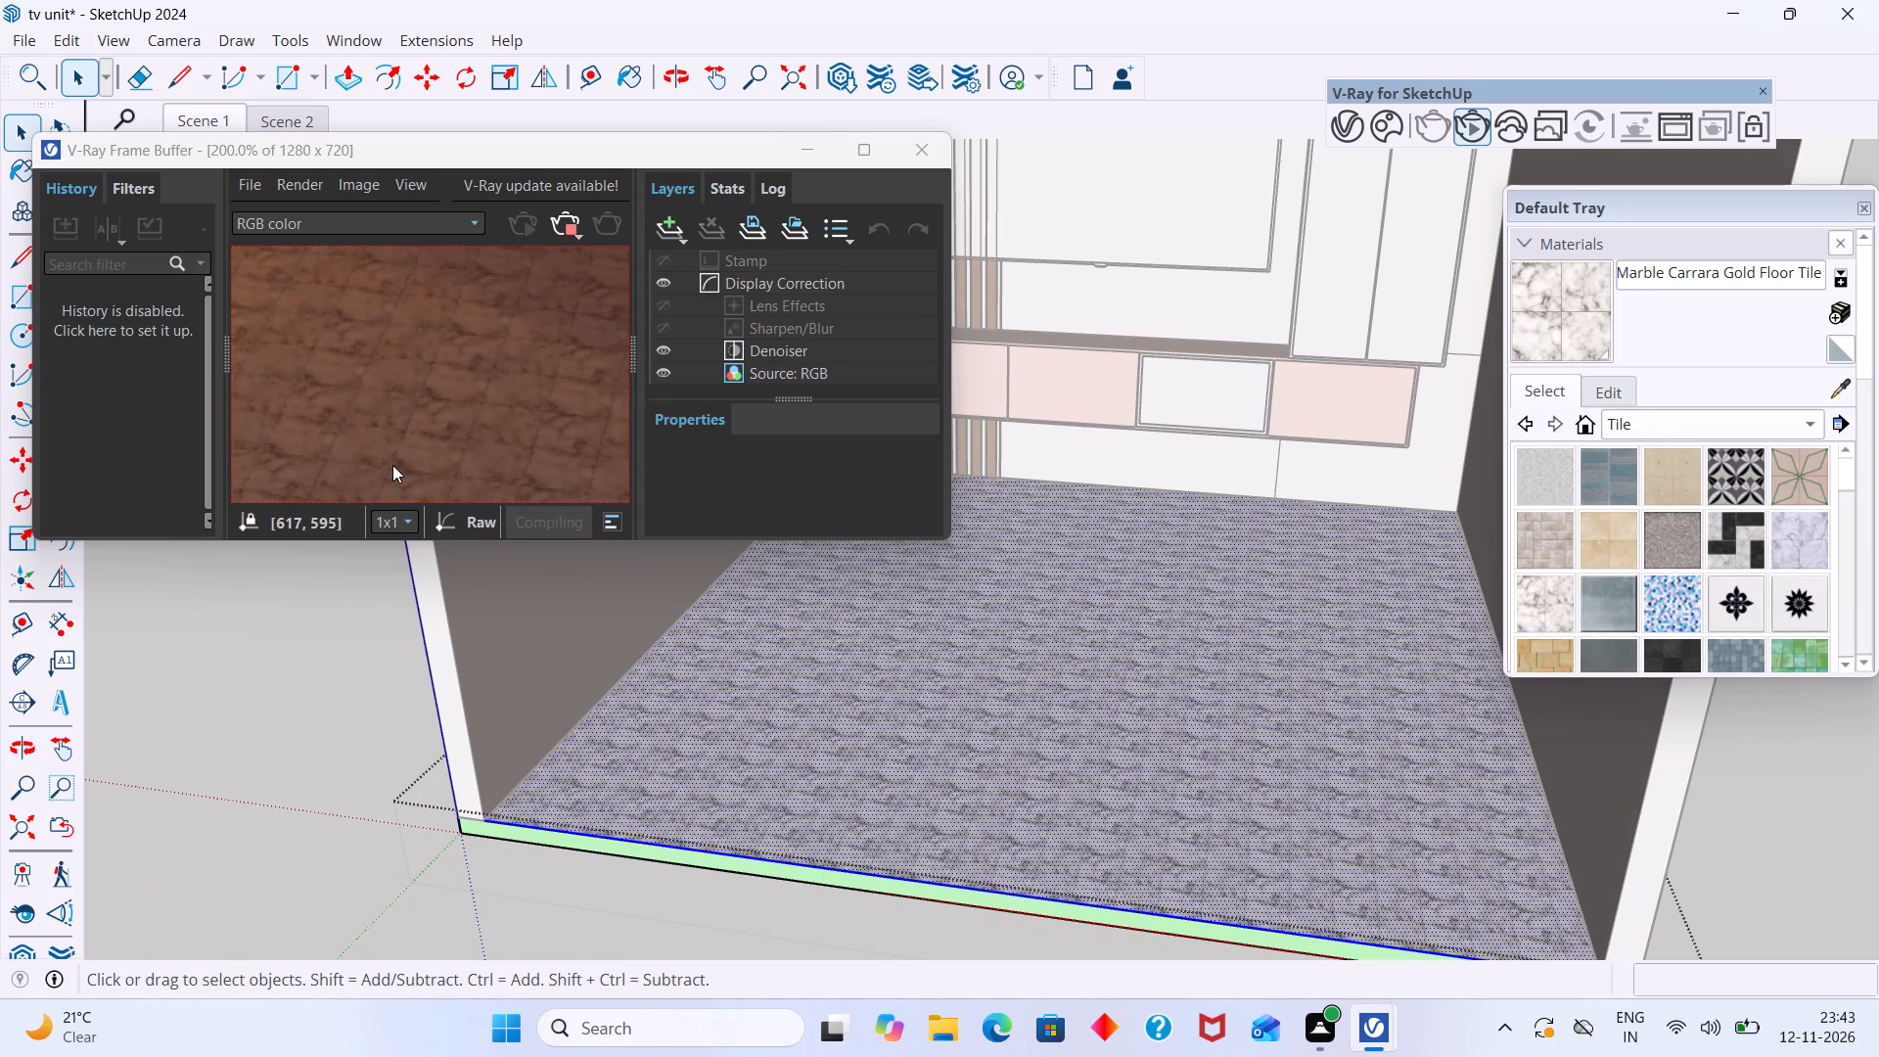
{"action": "scroll", "coordinate": [461, 485], "scroll_direction": "down", "scroll_amount": 3}
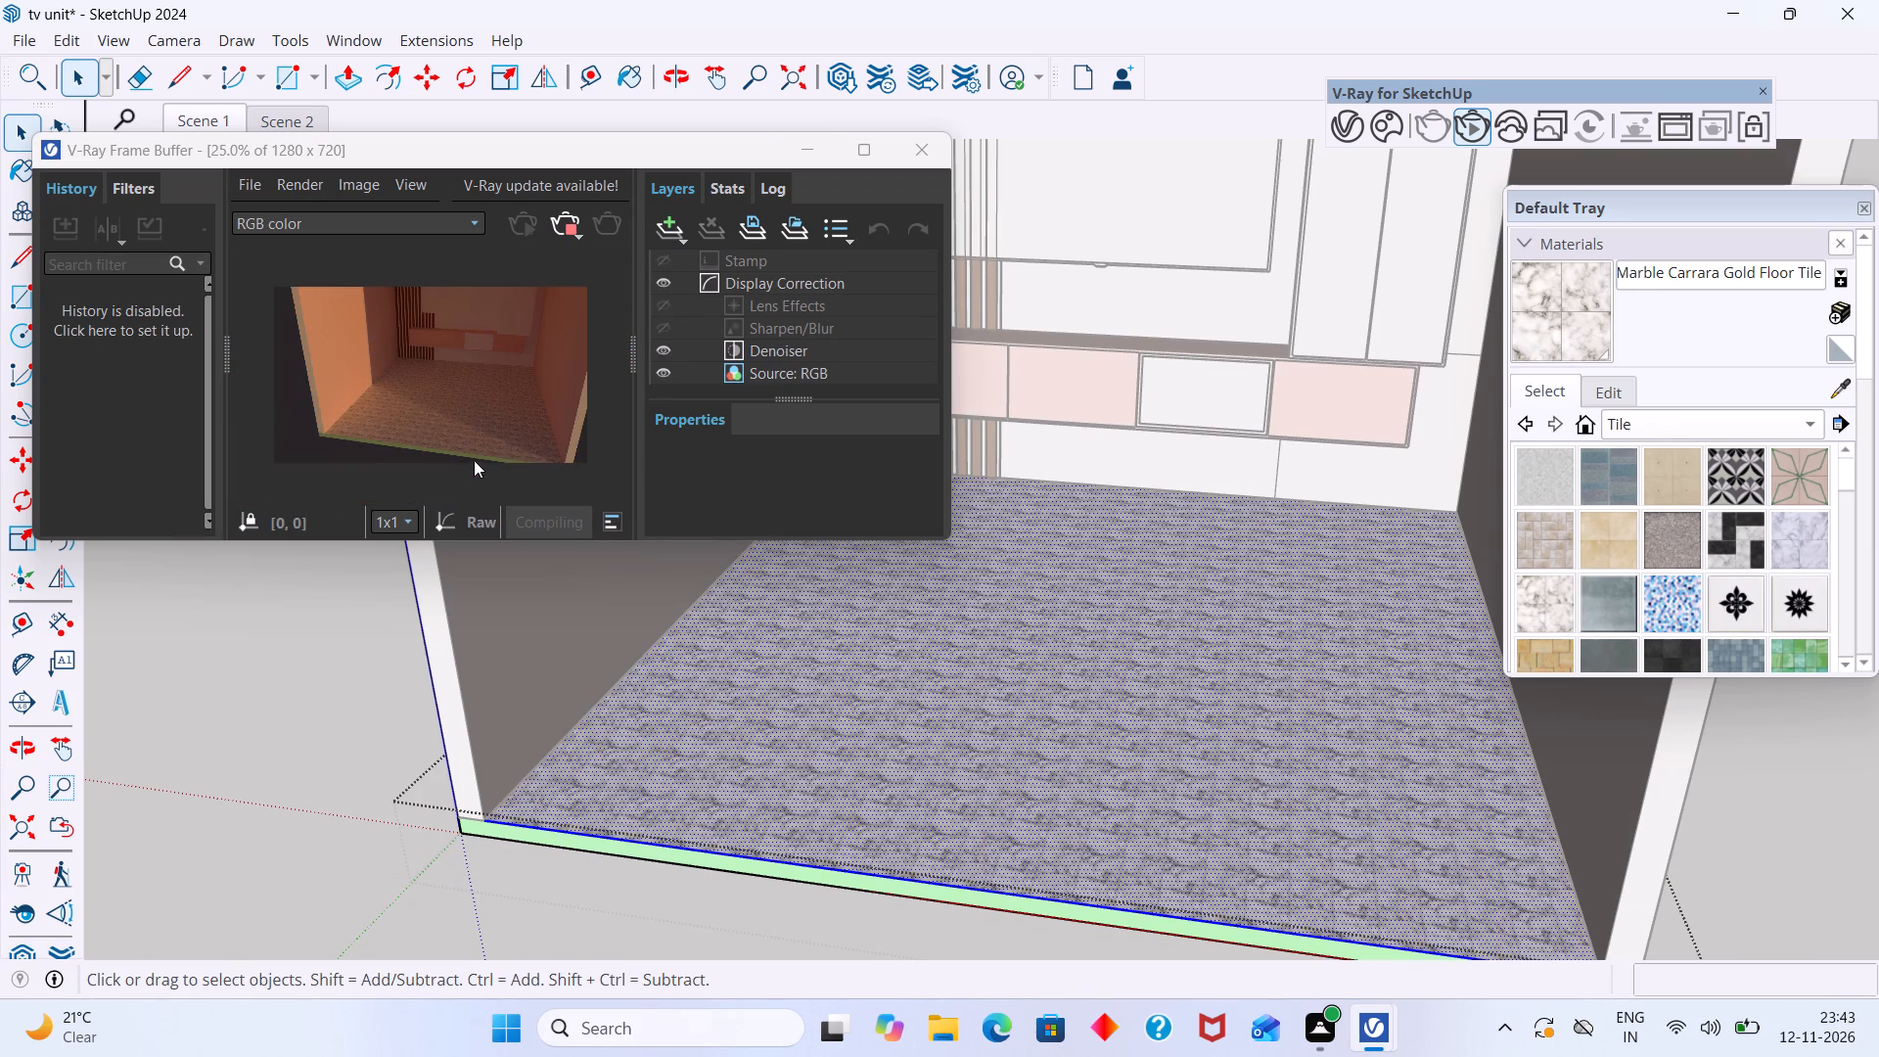
{"action": "scroll", "coordinate": [482, 433], "scroll_direction": "down", "scroll_amount": 1}
{"action": "scroll", "coordinate": [477, 405], "scroll_direction": "up", "scroll_amount": 2}
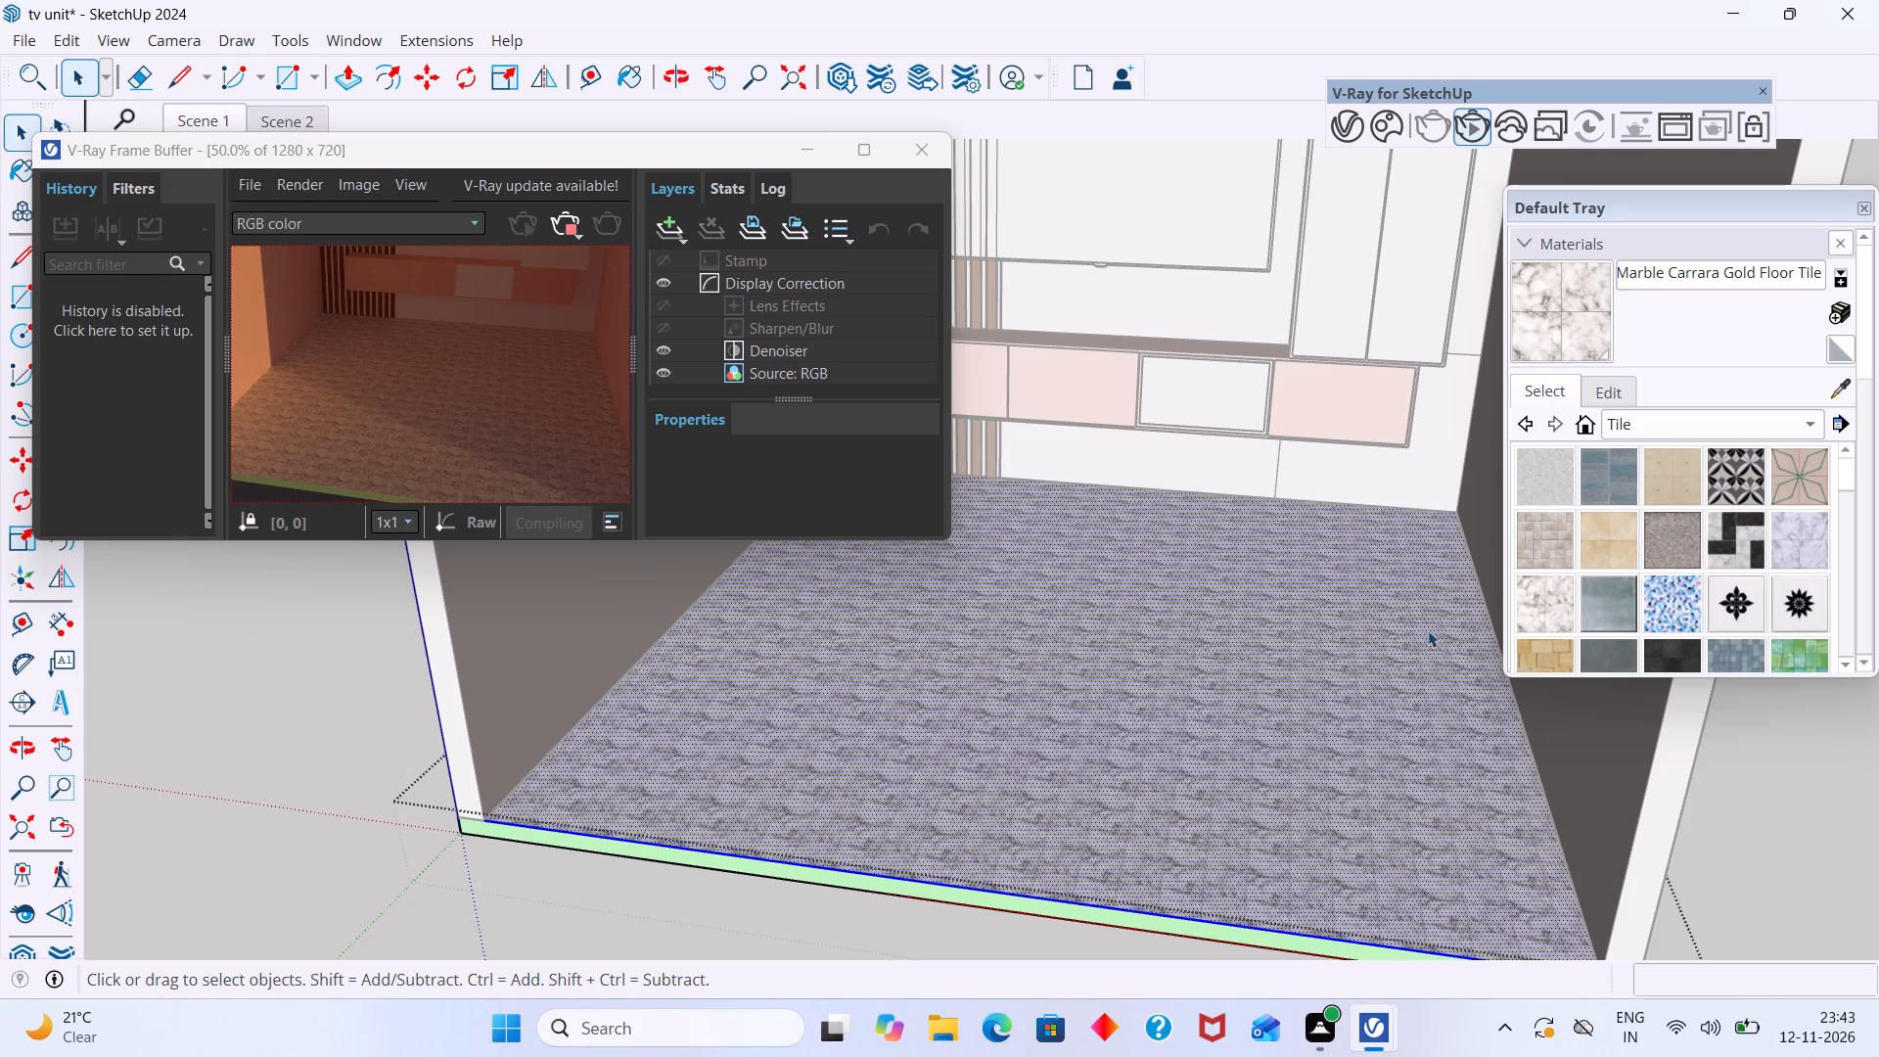
Create a new material from the marble floor tile texture, with unlinked proportions and a texture size of 2' by 2'.
{"action": "left_click", "coordinate": [1840, 306]}
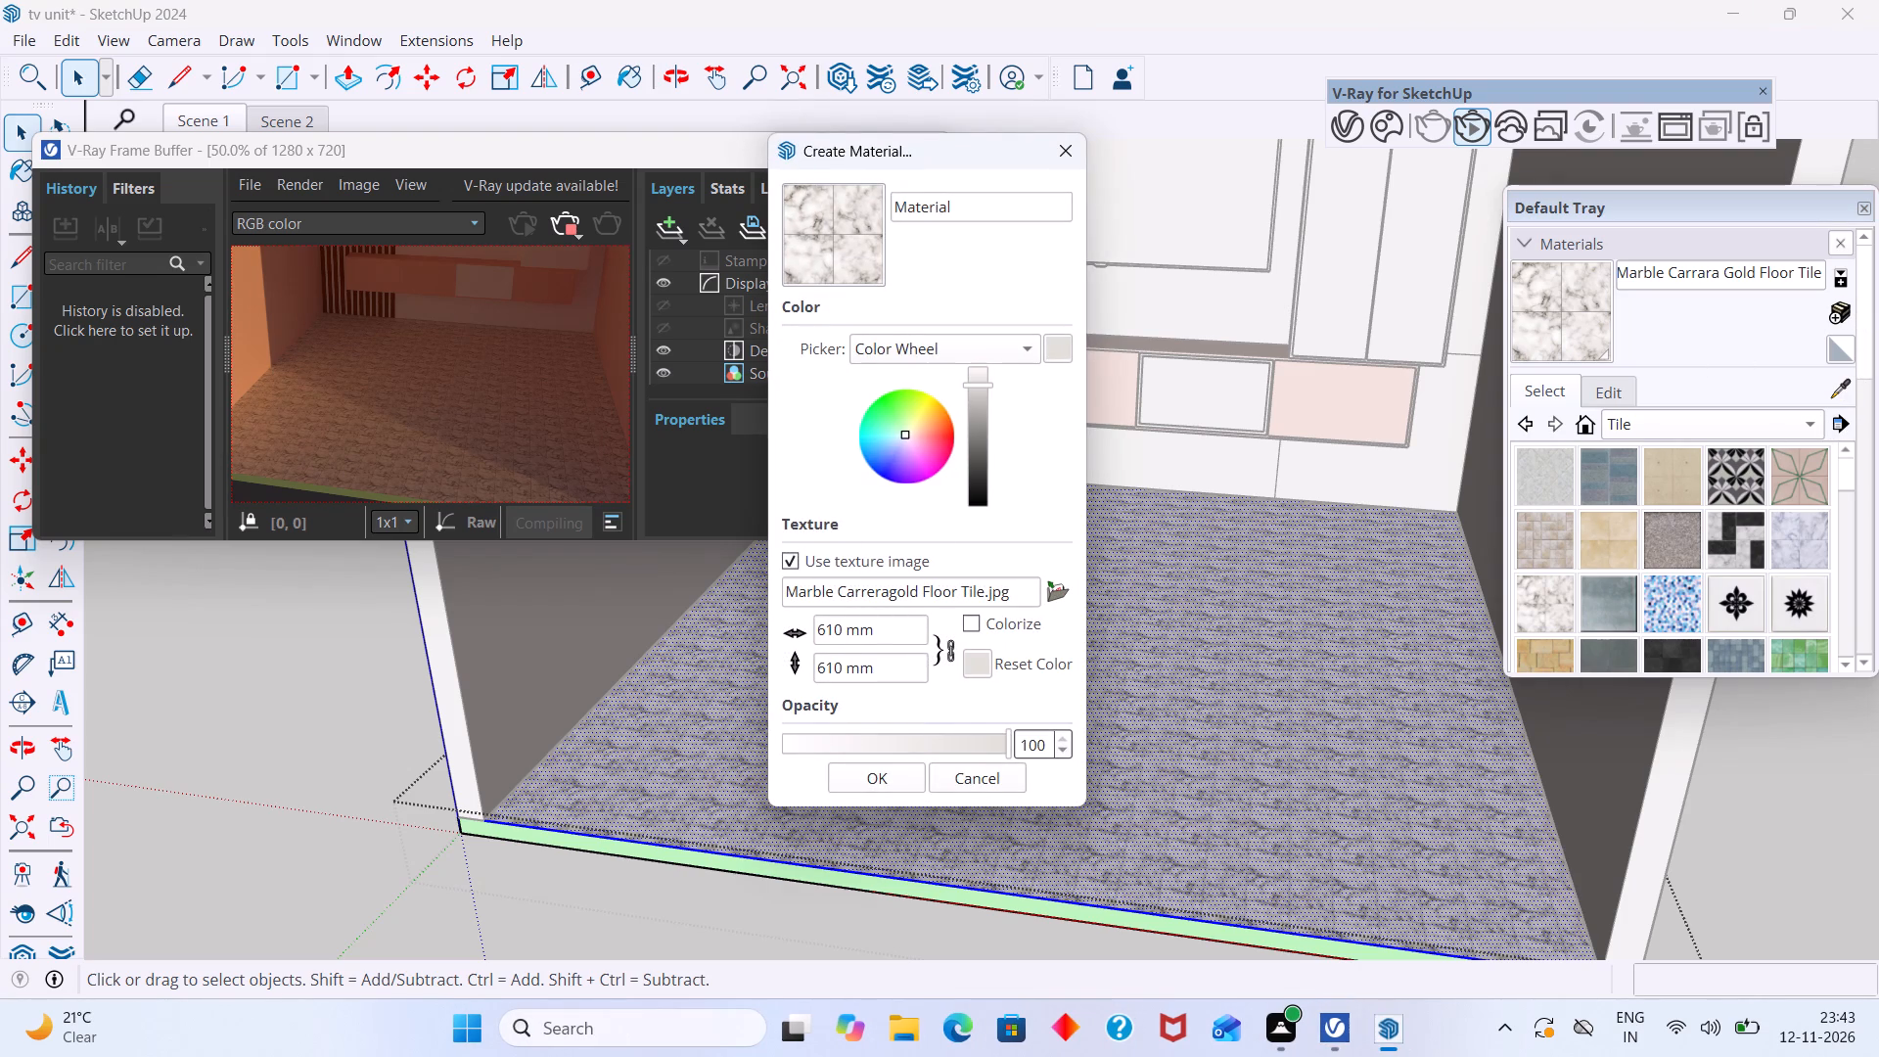
{"action": "left_click", "coordinate": [952, 653]}
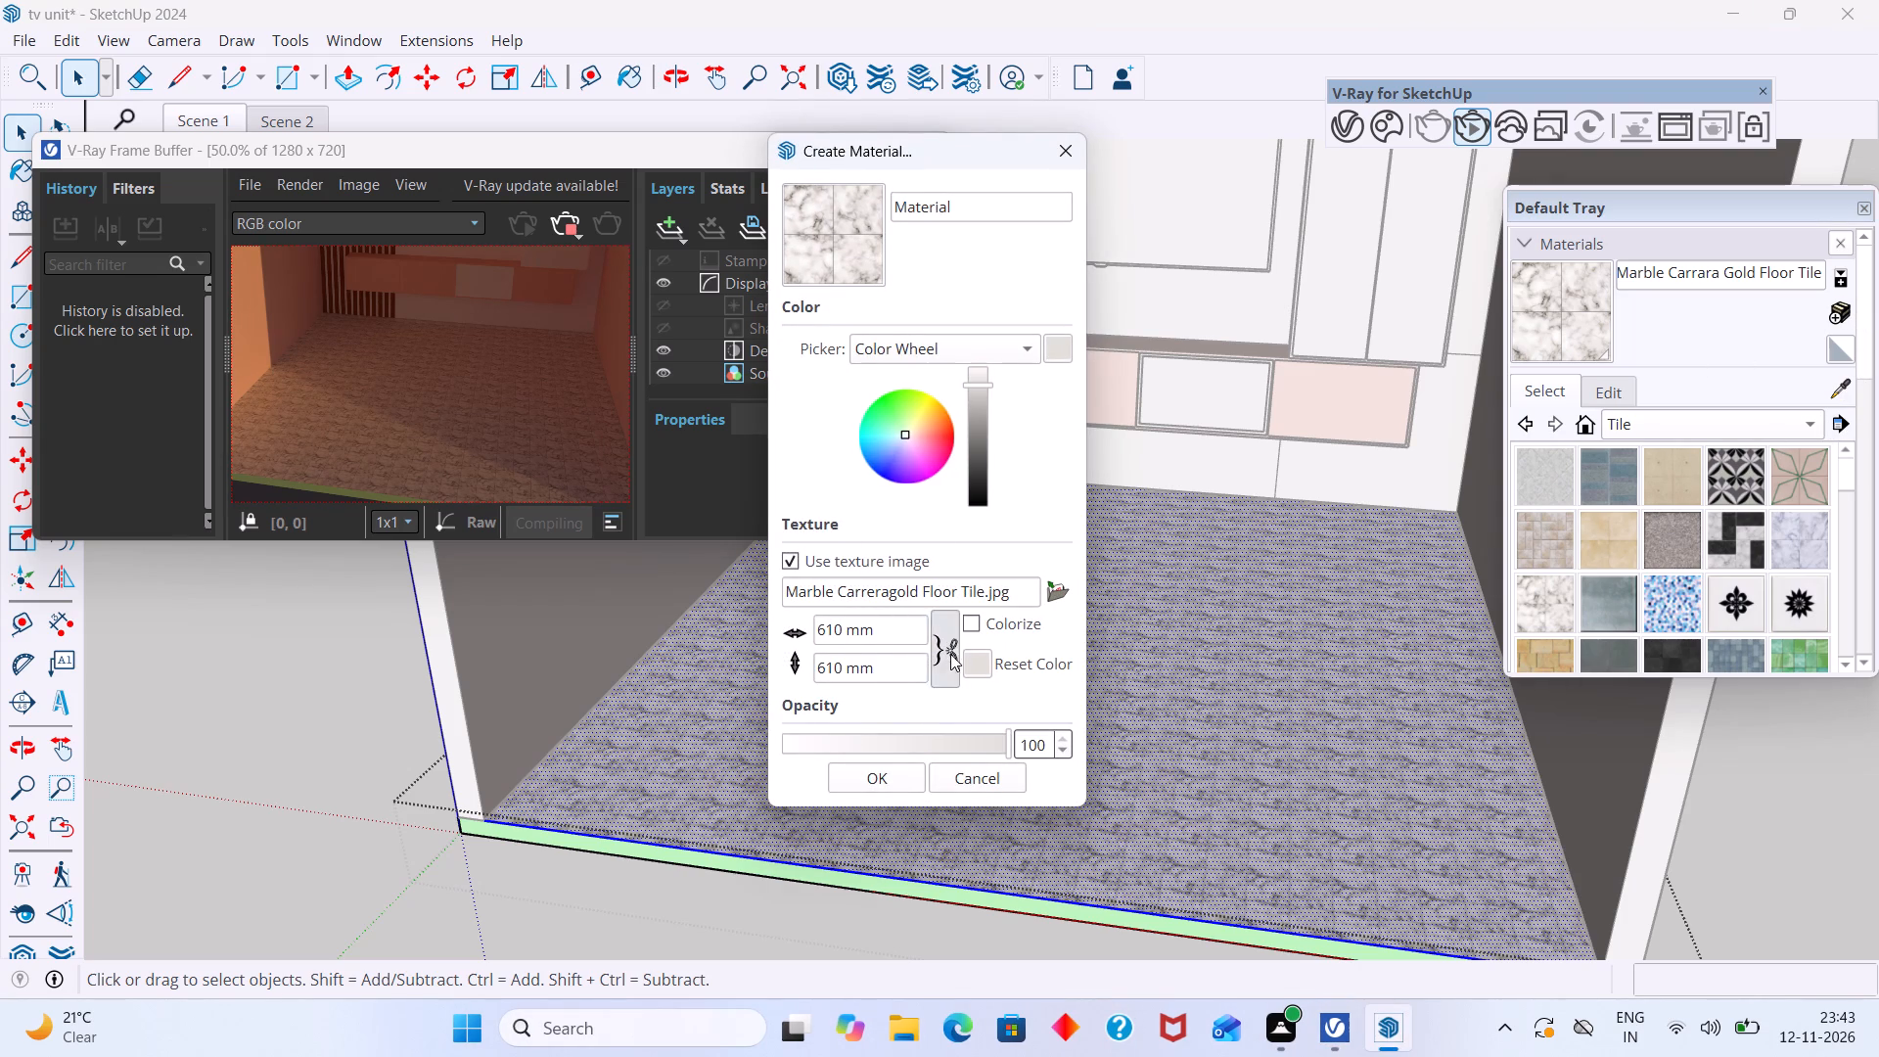
{"action": "left_click", "coordinate": [878, 633]}
{"action": "key", "text": "BackSpace"}
{"action": "key", "text": "BackSpace"}
{"action": "key", "text": "BackSpace"}
{"action": "key", "text": "BackSpace"}
{"action": "key", "text": "BackSpace"}
{"action": "key", "text": "BackSpace"}
{"action": "key", "text": "BackSpace"}
{"action": "key", "text": "BackSpace"}
{"action": "key", "text": "BackSpace"}
{"action": "key", "text": "BackSpace"}
{"action": "key", "text": "BackSpace"}
{"action": "key", "text": "BackSpace"}
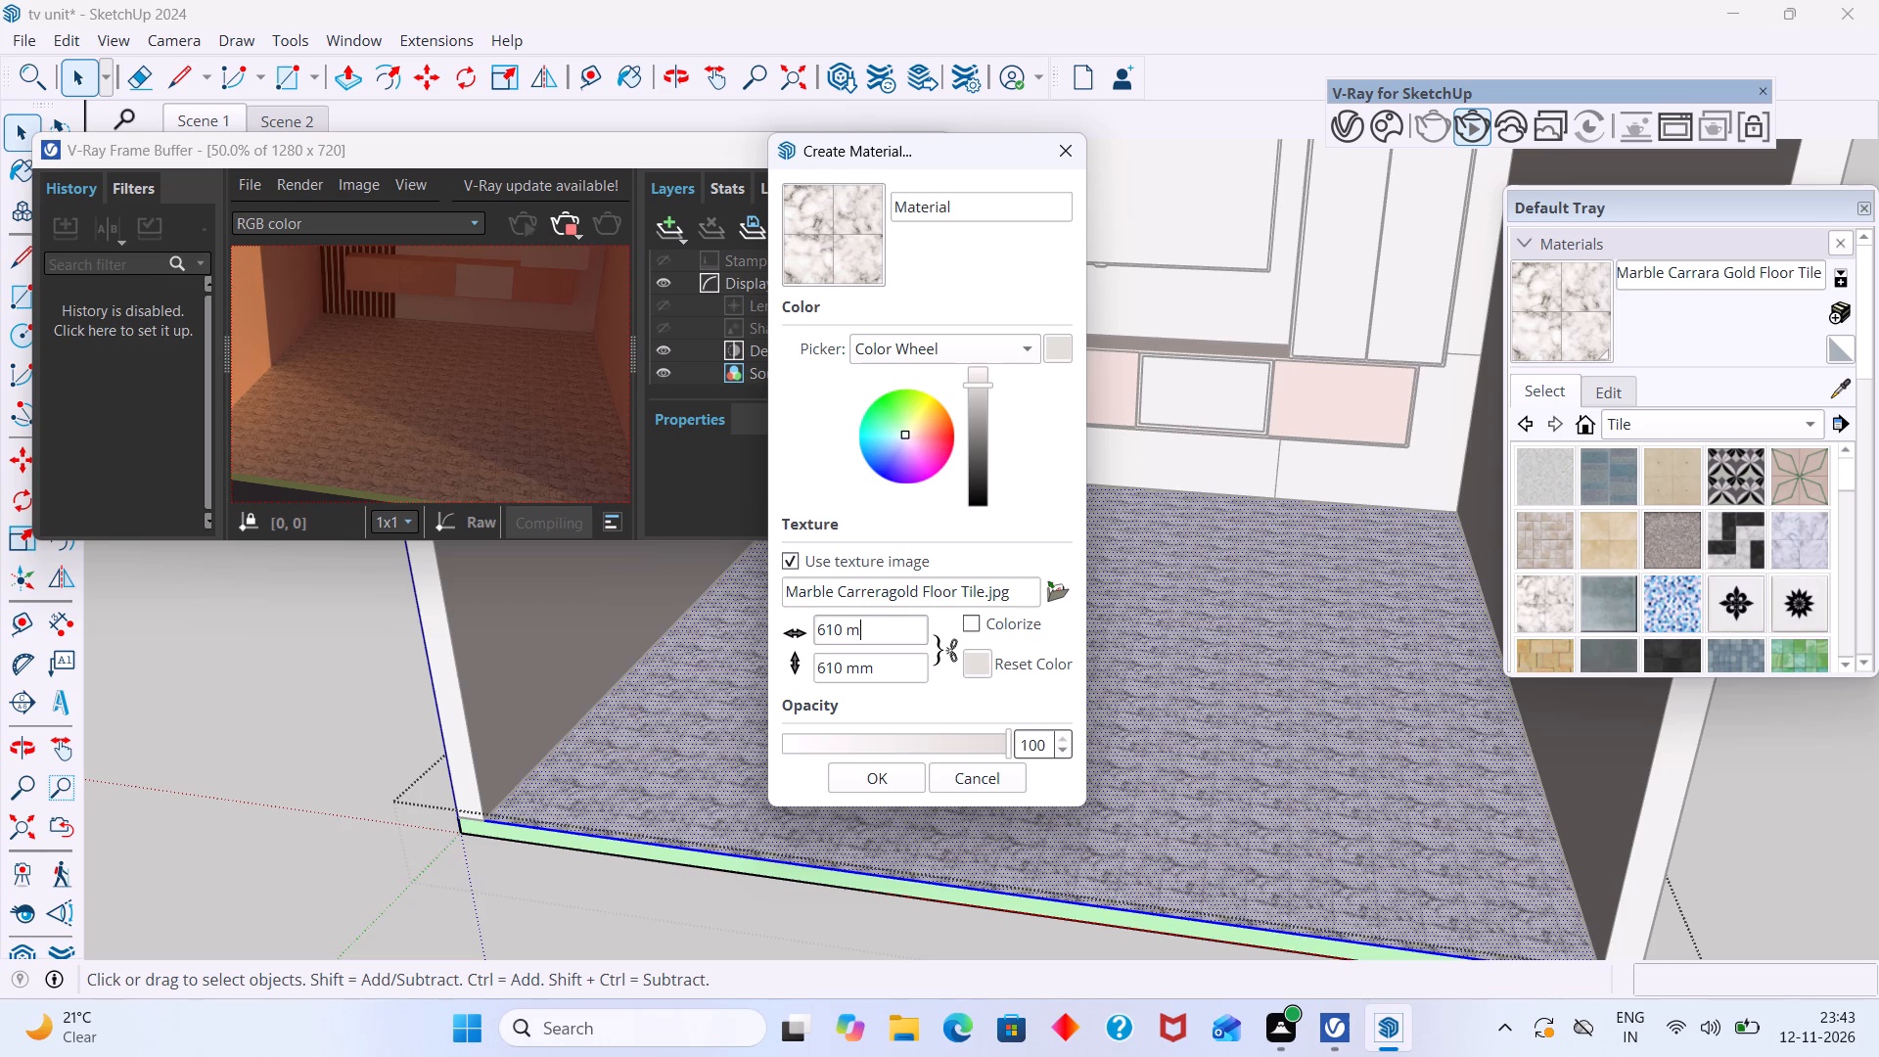
{"action": "key", "text": "2"}
{"action": "key", "text": "apostrophe"}
{"action": "left_click", "coordinate": [890, 666]}
{"action": "key", "text": "BackSpace"}
{"action": "key", "text": "BackSpace"}
{"action": "key", "text": "BackSpace"}
{"action": "key", "text": "BackSpace"}
{"action": "key", "text": "BackSpace"}
{"action": "key", "text": "BackSpace"}
{"action": "key", "text": "BackSpace"}
{"action": "key", "text": "BackSpace"}
{"action": "key", "text": "BackSpace"}
{"action": "key", "text": "BackSpace"}
{"action": "type", "text": "2'"}
{"action": "key", "text": "Return"}
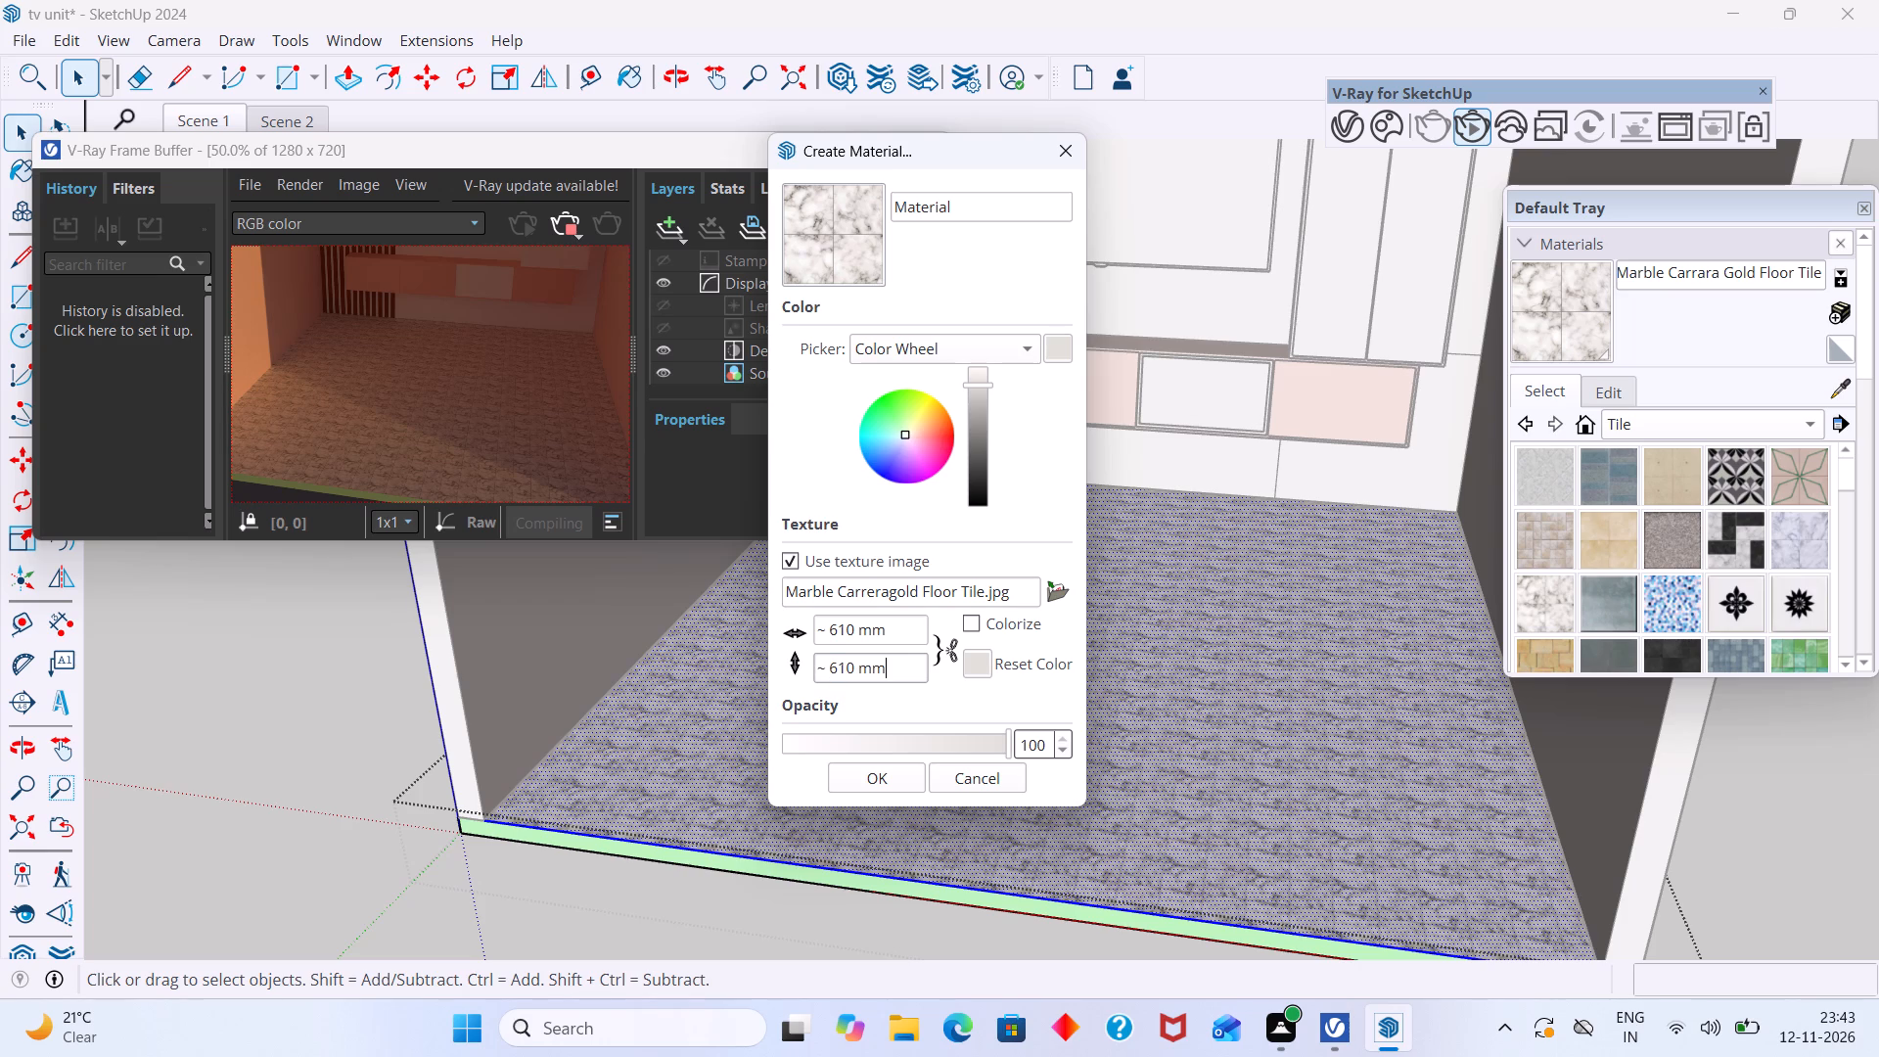
{"action": "left_click", "coordinate": [867, 772]}
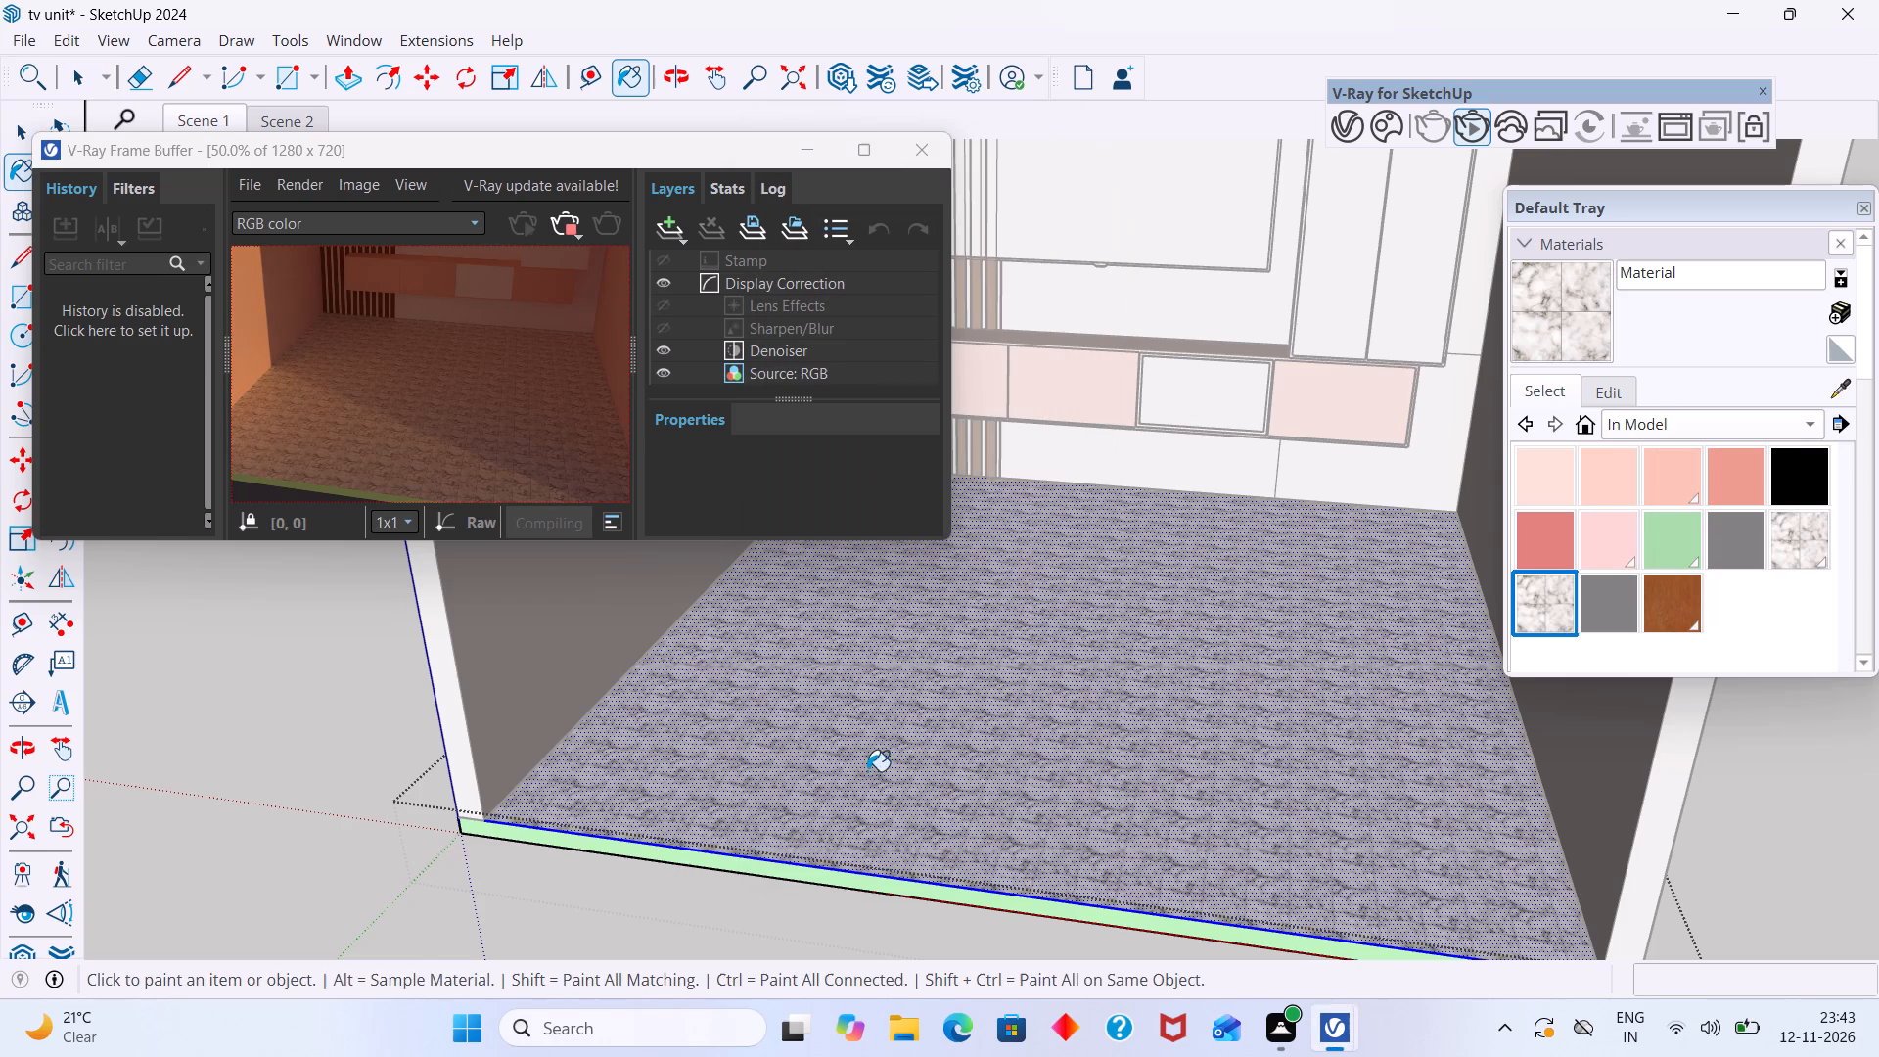
Paint the room's floor with the newly created marble material.
{"action": "left_click", "coordinate": [902, 750]}
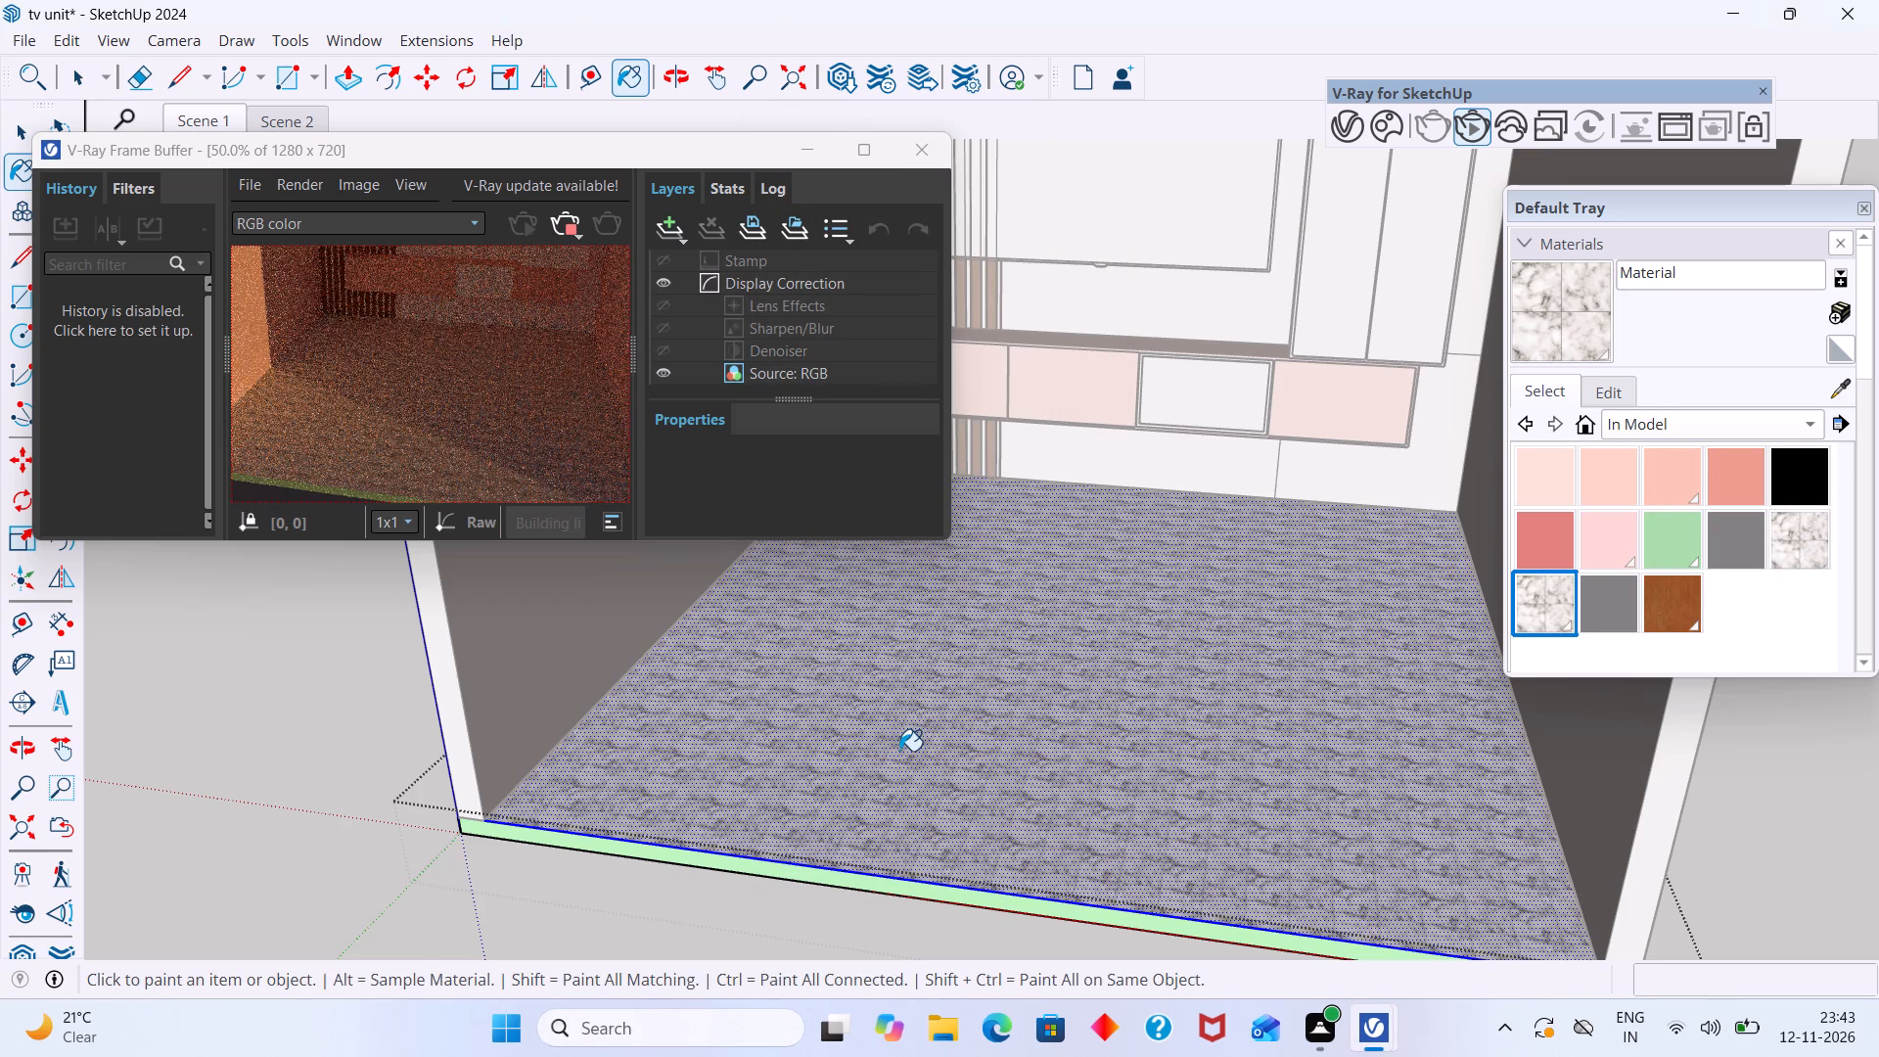
Examine the repainted floor's tile joints and marble pattern up close in the model and in the live render.
{"action": "scroll", "coordinate": [794, 827], "scroll_direction": "up", "scroll_amount": 6}
{"action": "scroll", "coordinate": [782, 829], "scroll_direction": "down", "scroll_amount": 1}
{"action": "scroll", "coordinate": [780, 829], "scroll_direction": "up", "scroll_amount": 5}
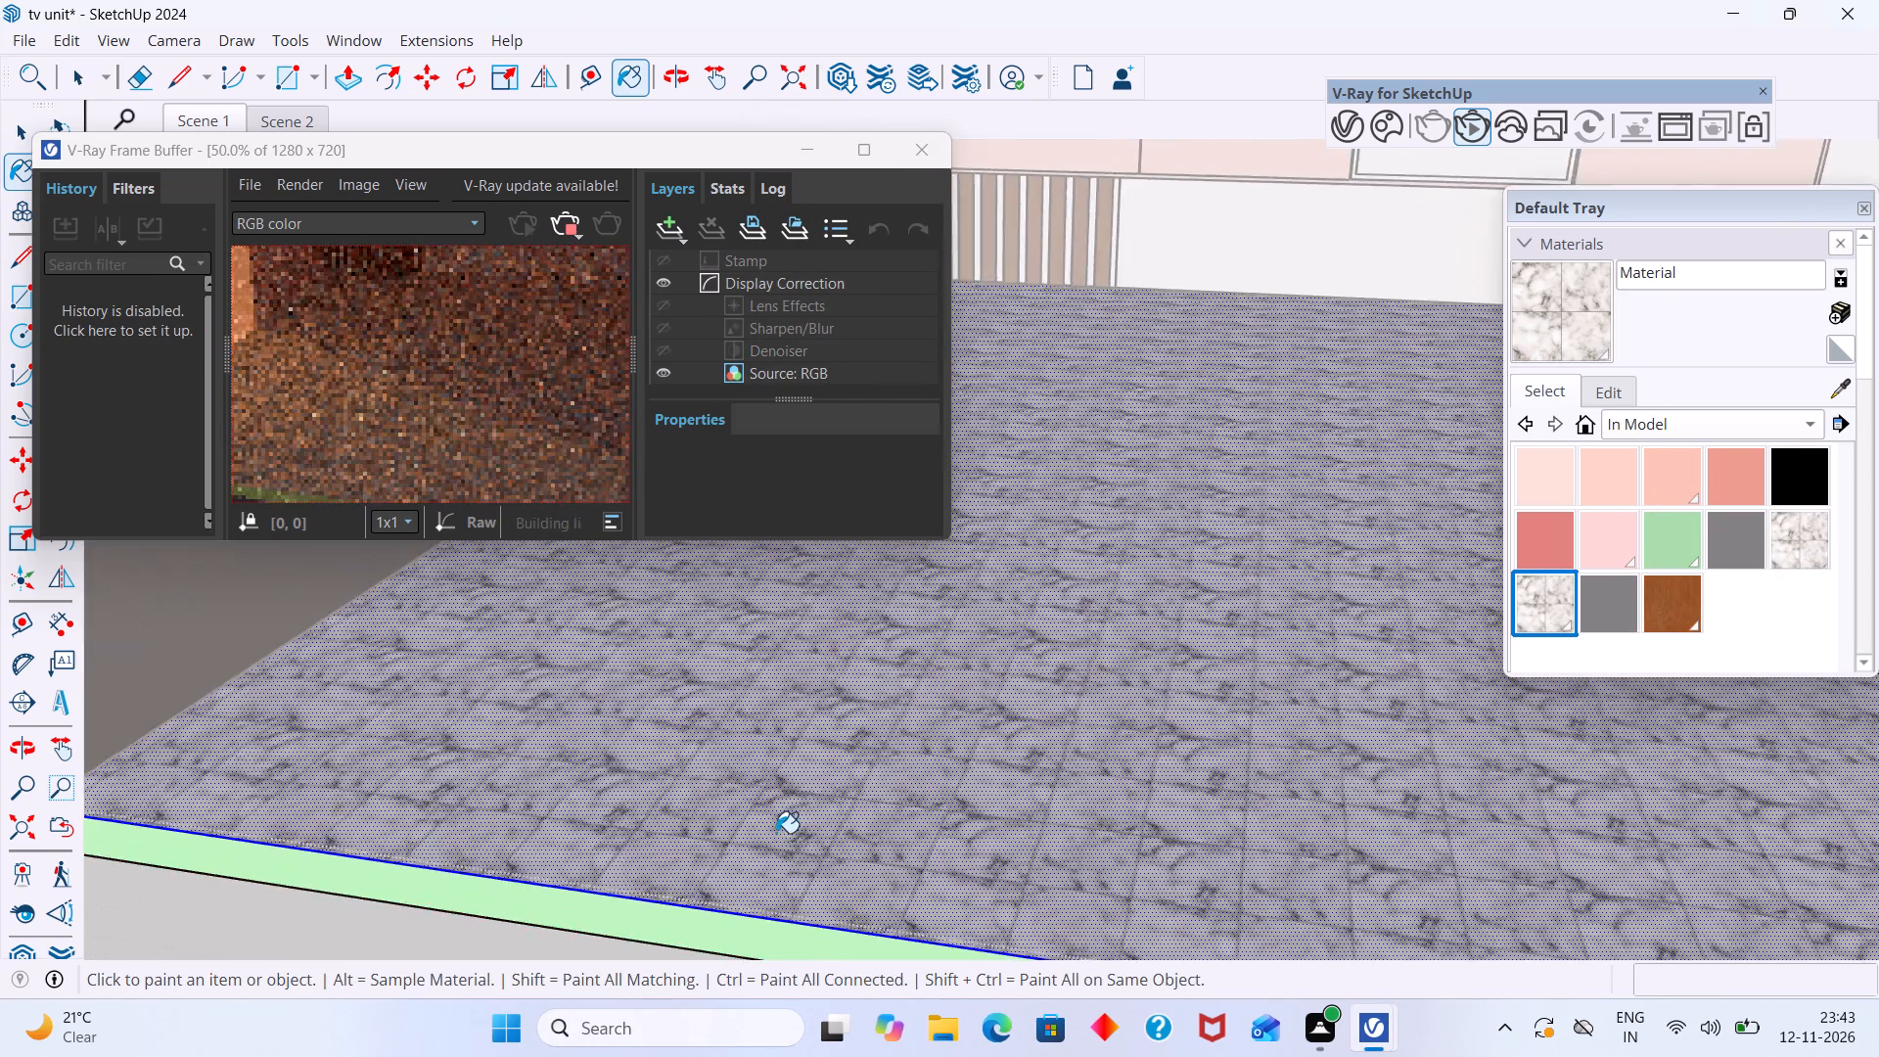
{"action": "scroll", "coordinate": [776, 833], "scroll_direction": "up", "scroll_amount": 19}
{"action": "scroll", "coordinate": [780, 831], "scroll_direction": "down", "scroll_amount": 8}
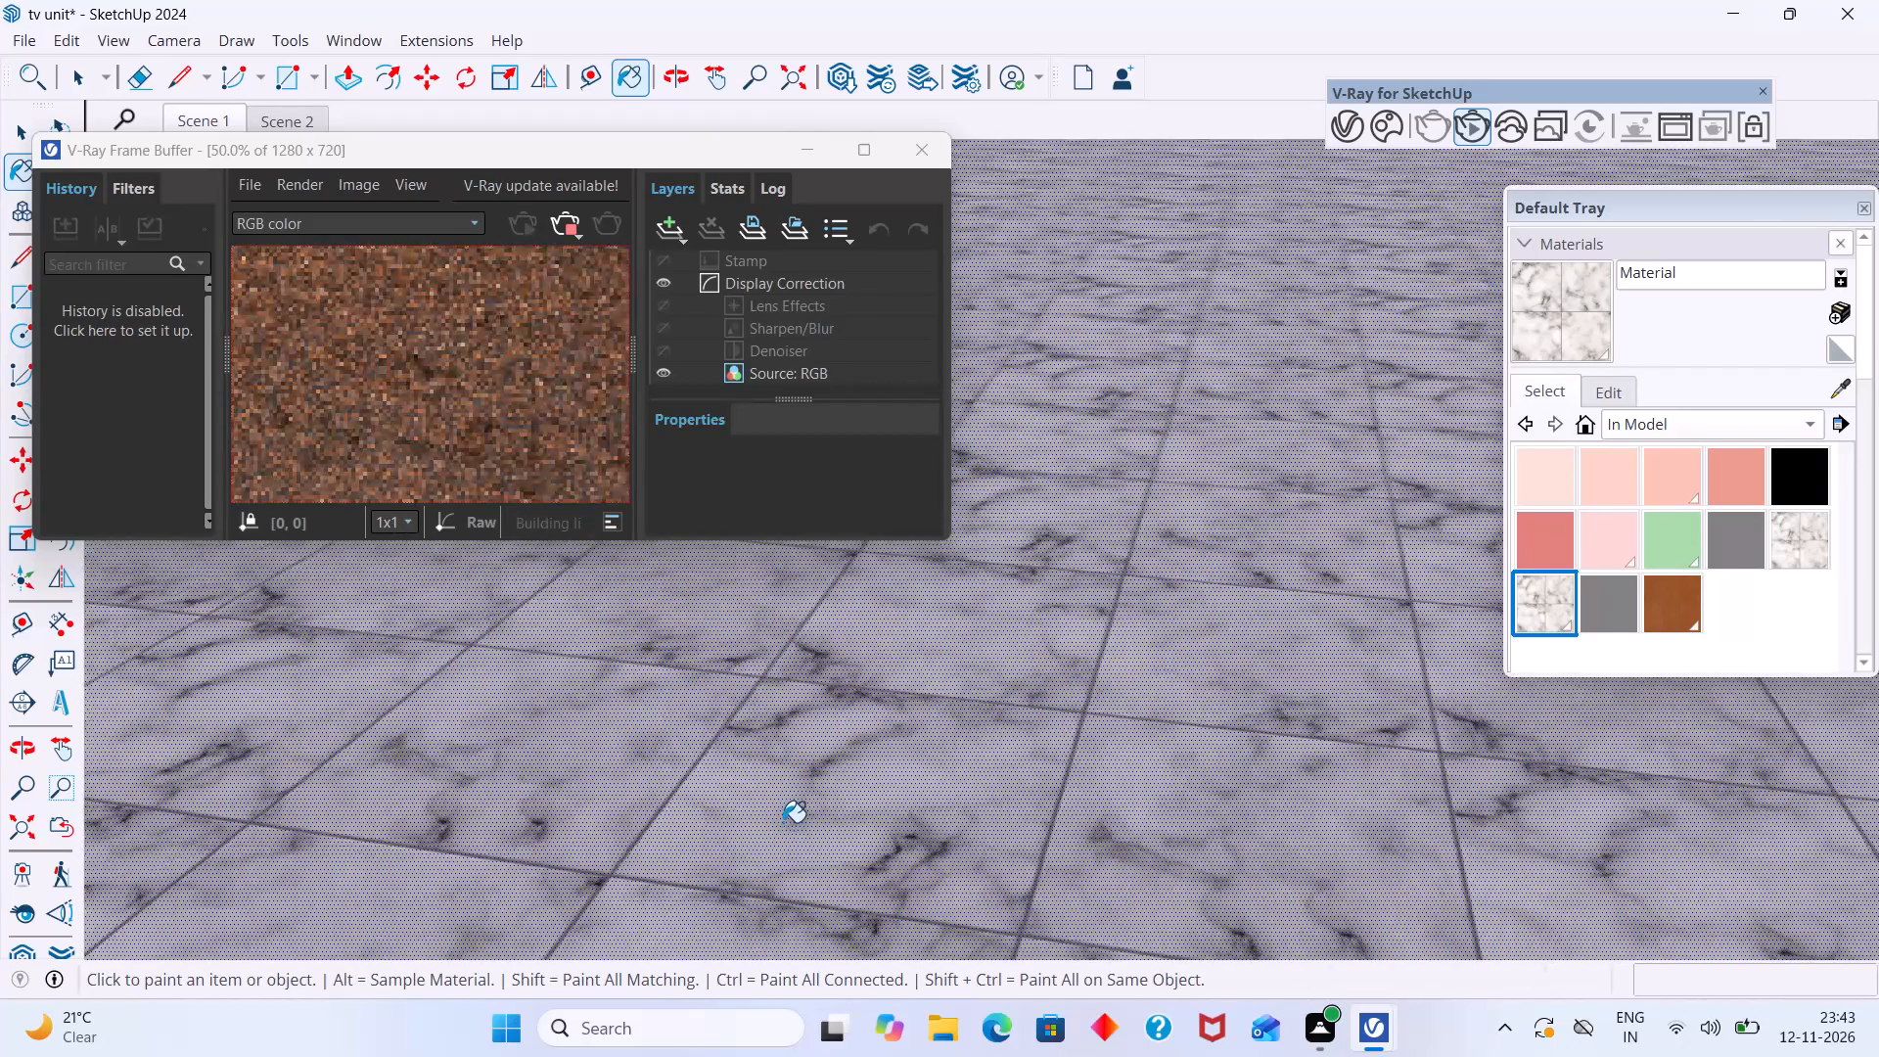
{"action": "scroll", "coordinate": [783, 822], "scroll_direction": "down", "scroll_amount": 13}
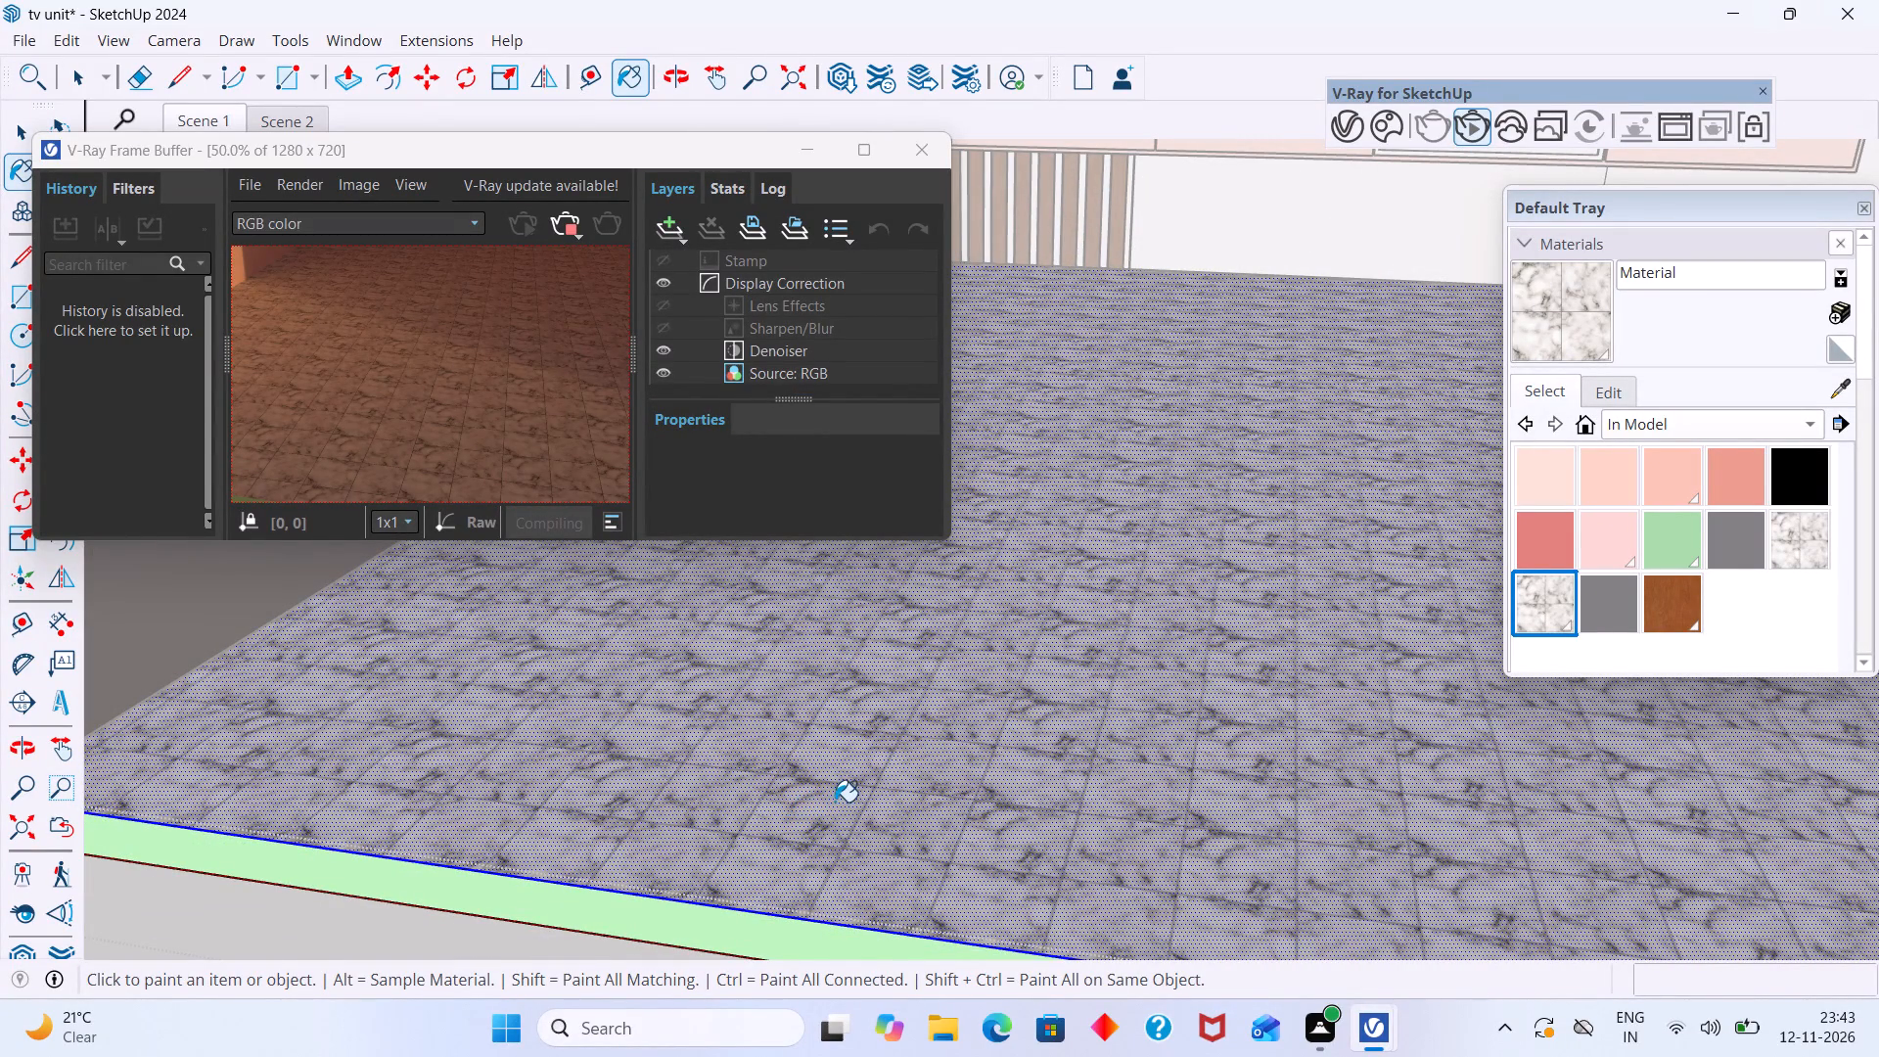
{"action": "scroll", "coordinate": [687, 685], "scroll_direction": "down", "scroll_amount": 2}
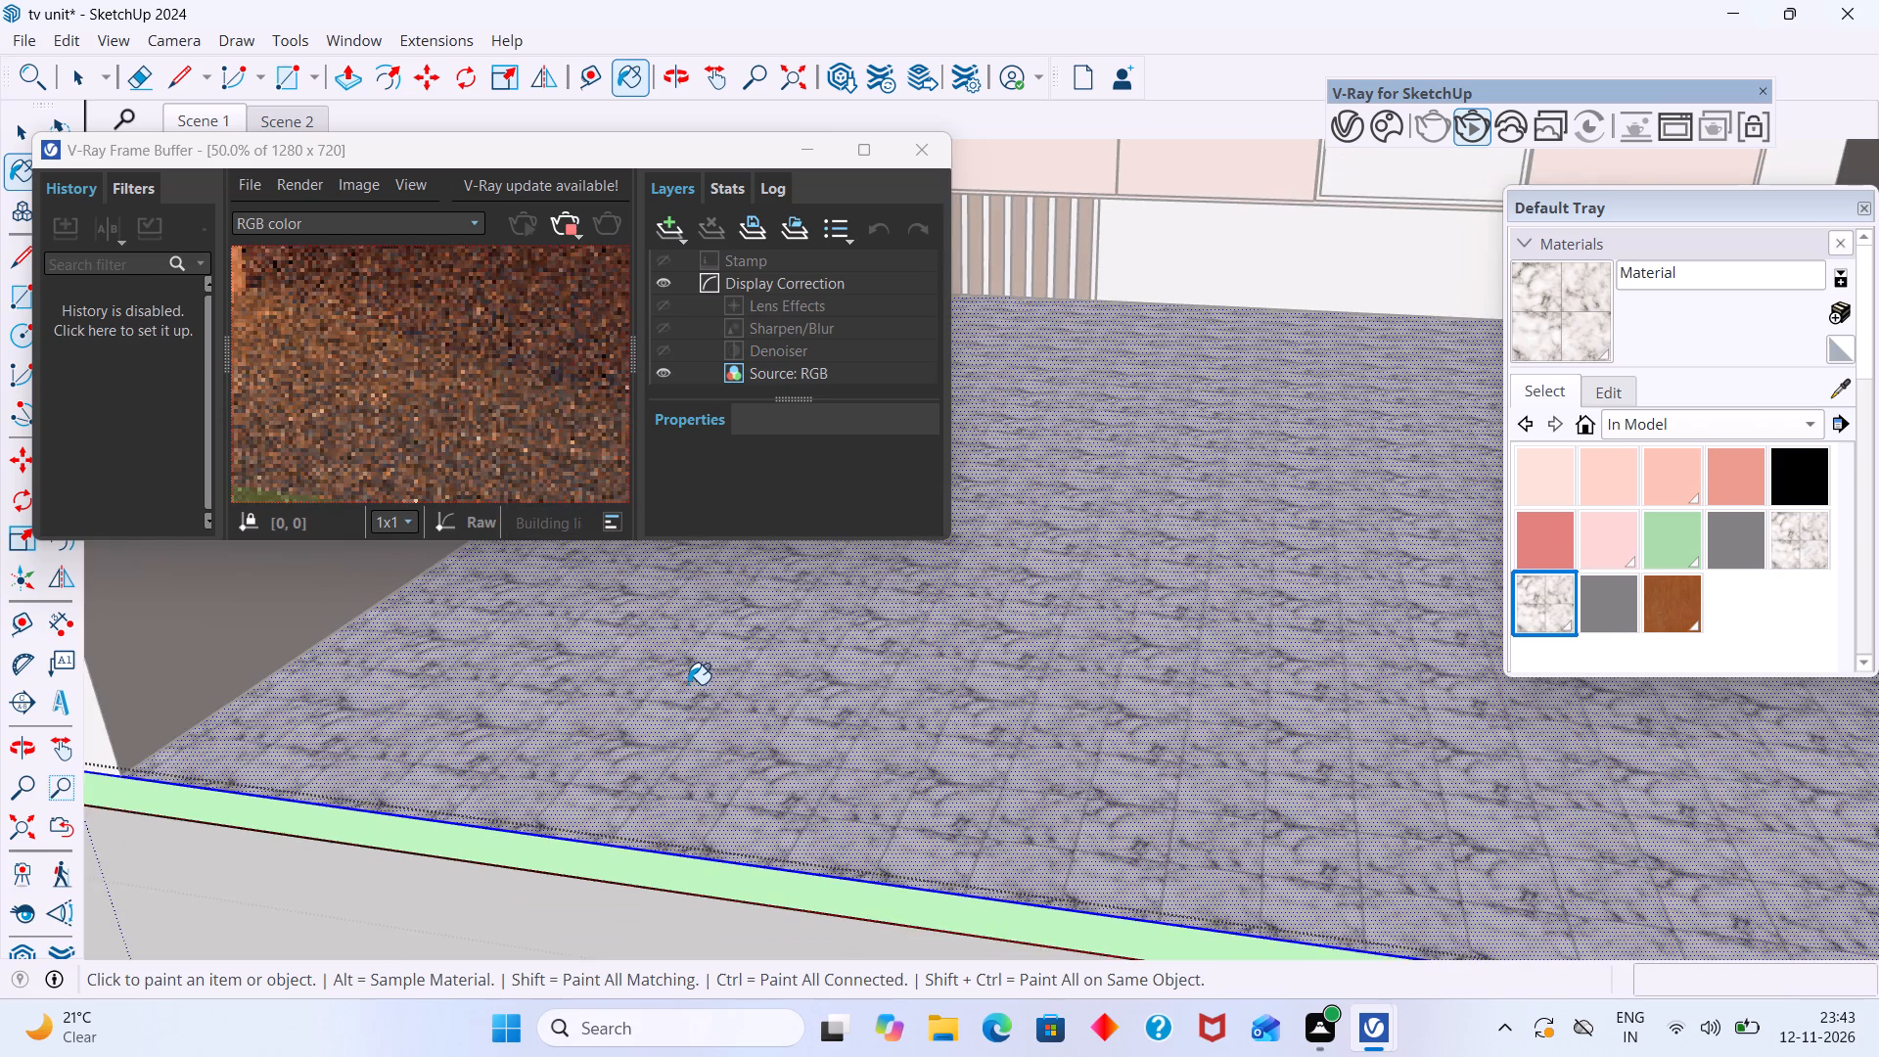
{"action": "scroll", "coordinate": [688, 684], "scroll_direction": "down", "scroll_amount": 6}
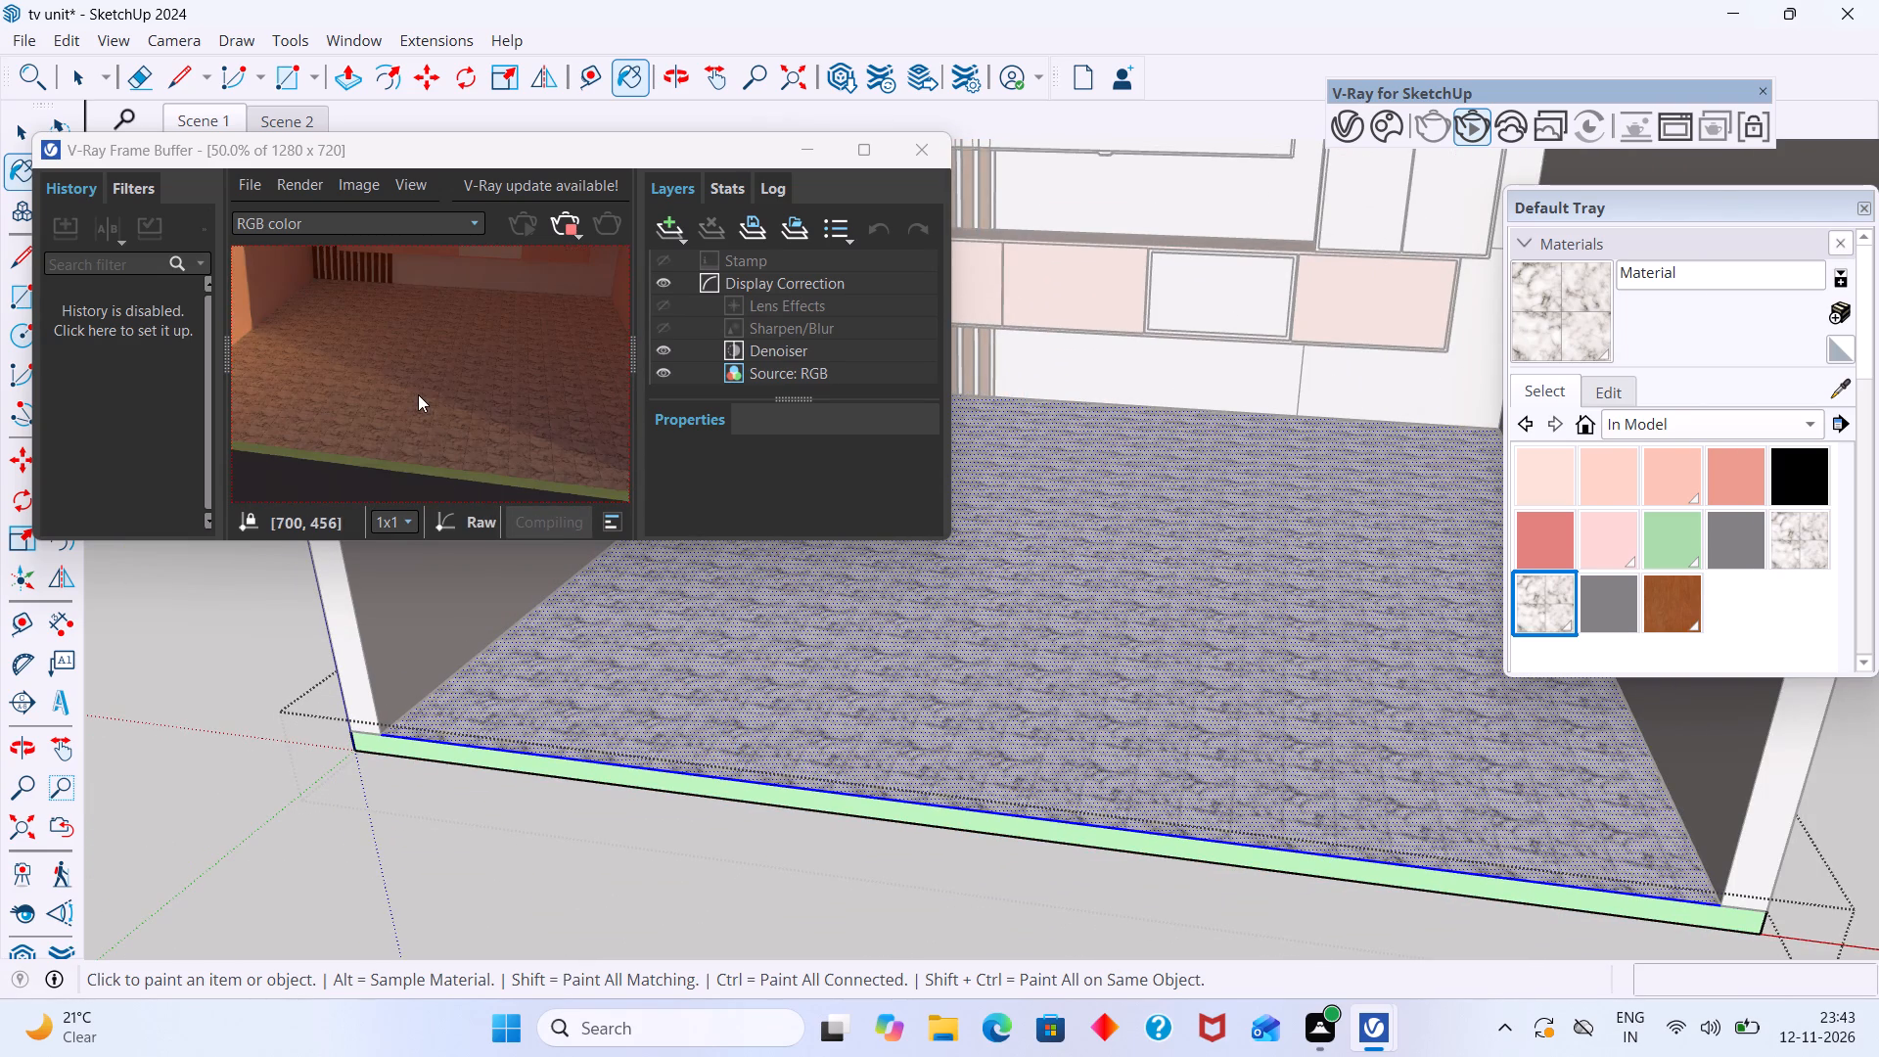
{"action": "scroll", "coordinate": [418, 391], "scroll_direction": "up", "scroll_amount": 6}
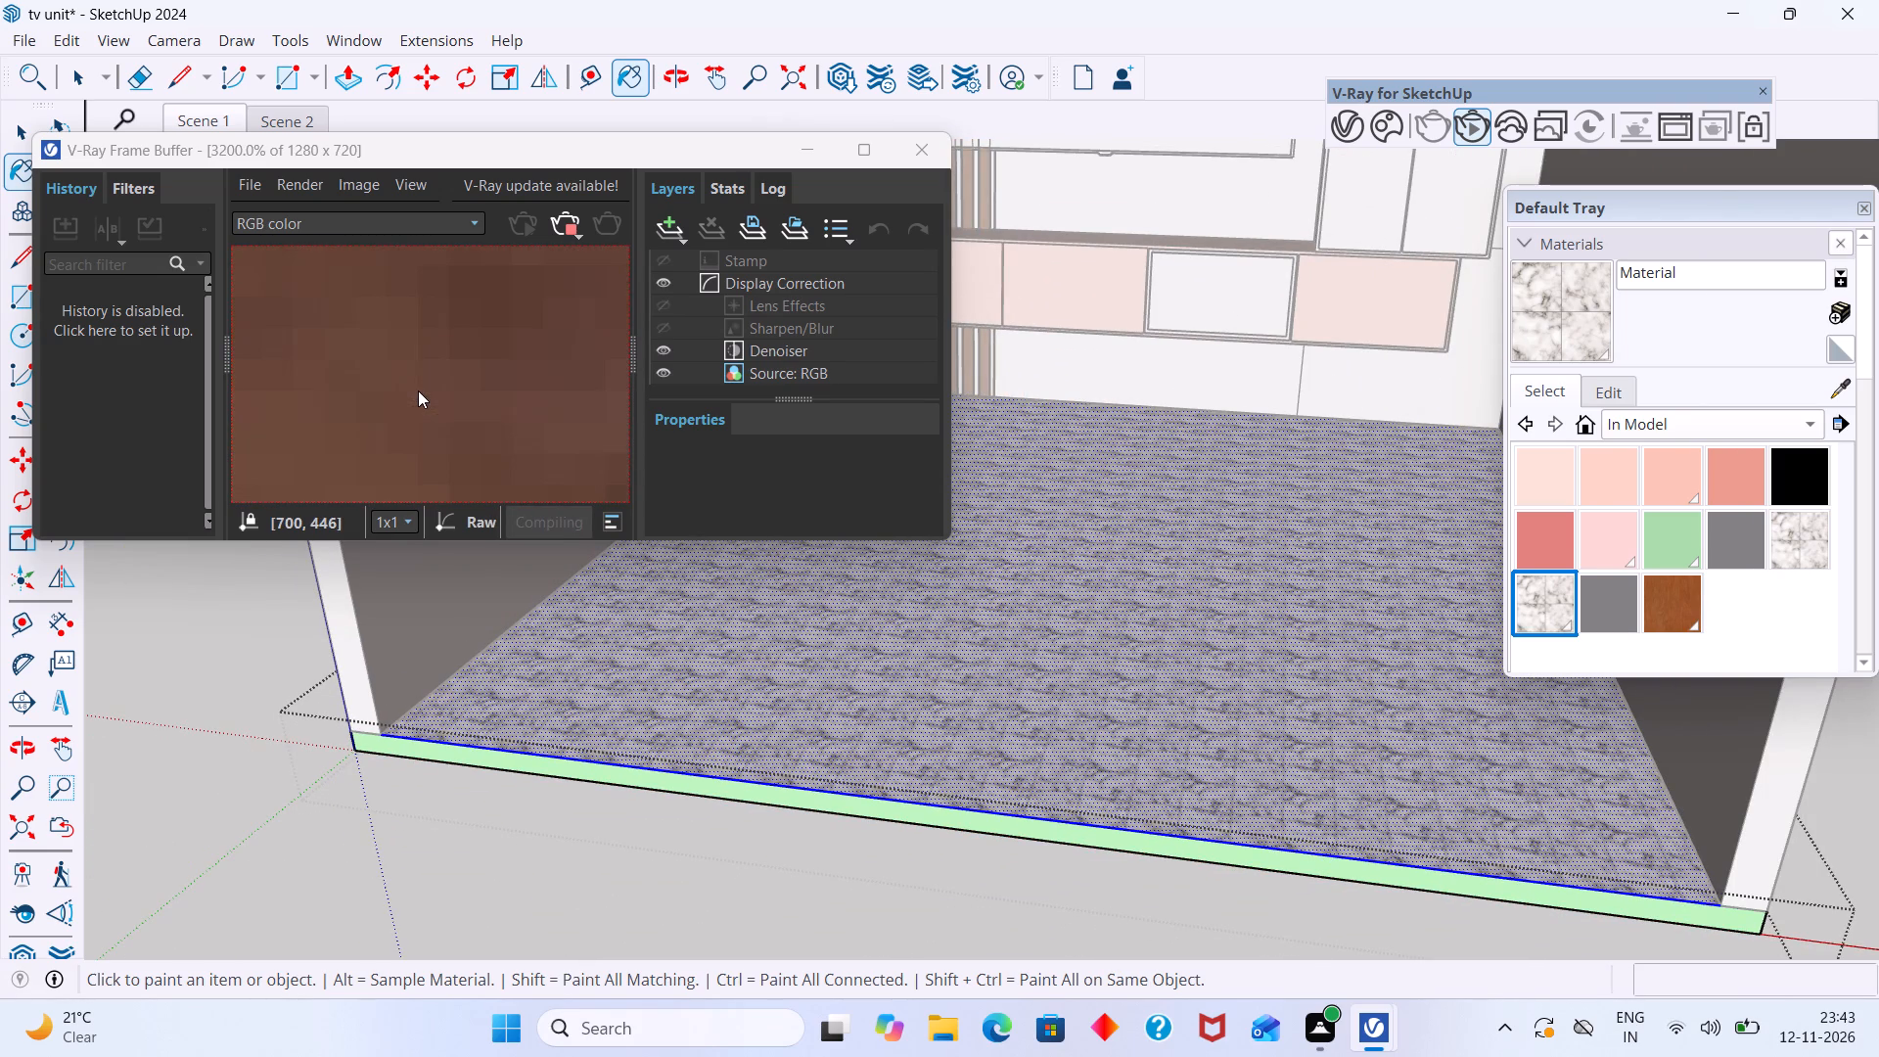
{"action": "scroll", "coordinate": [417, 389], "scroll_direction": "down", "scroll_amount": 9}
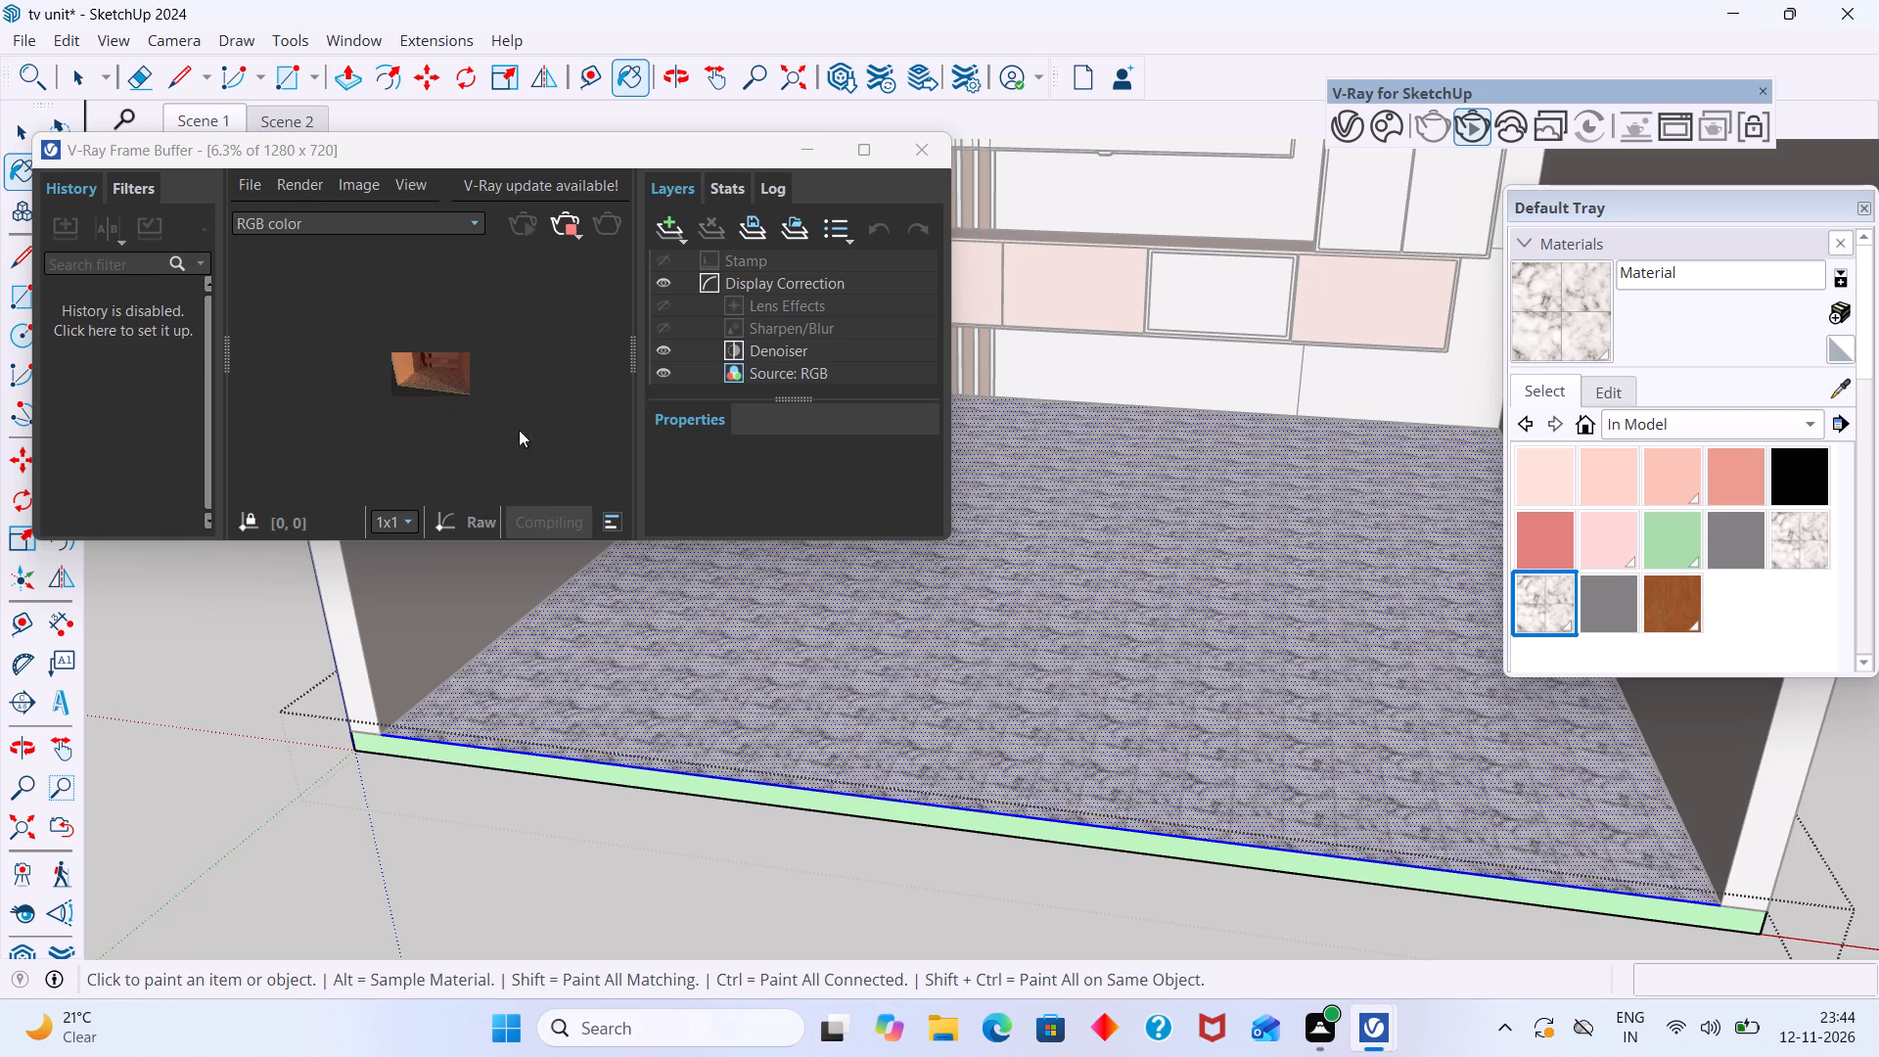
{"action": "scroll", "coordinate": [834, 622], "scroll_direction": "down", "scroll_amount": 1}
{"action": "scroll", "coordinate": [469, 433], "scroll_direction": "up", "scroll_amount": 3}
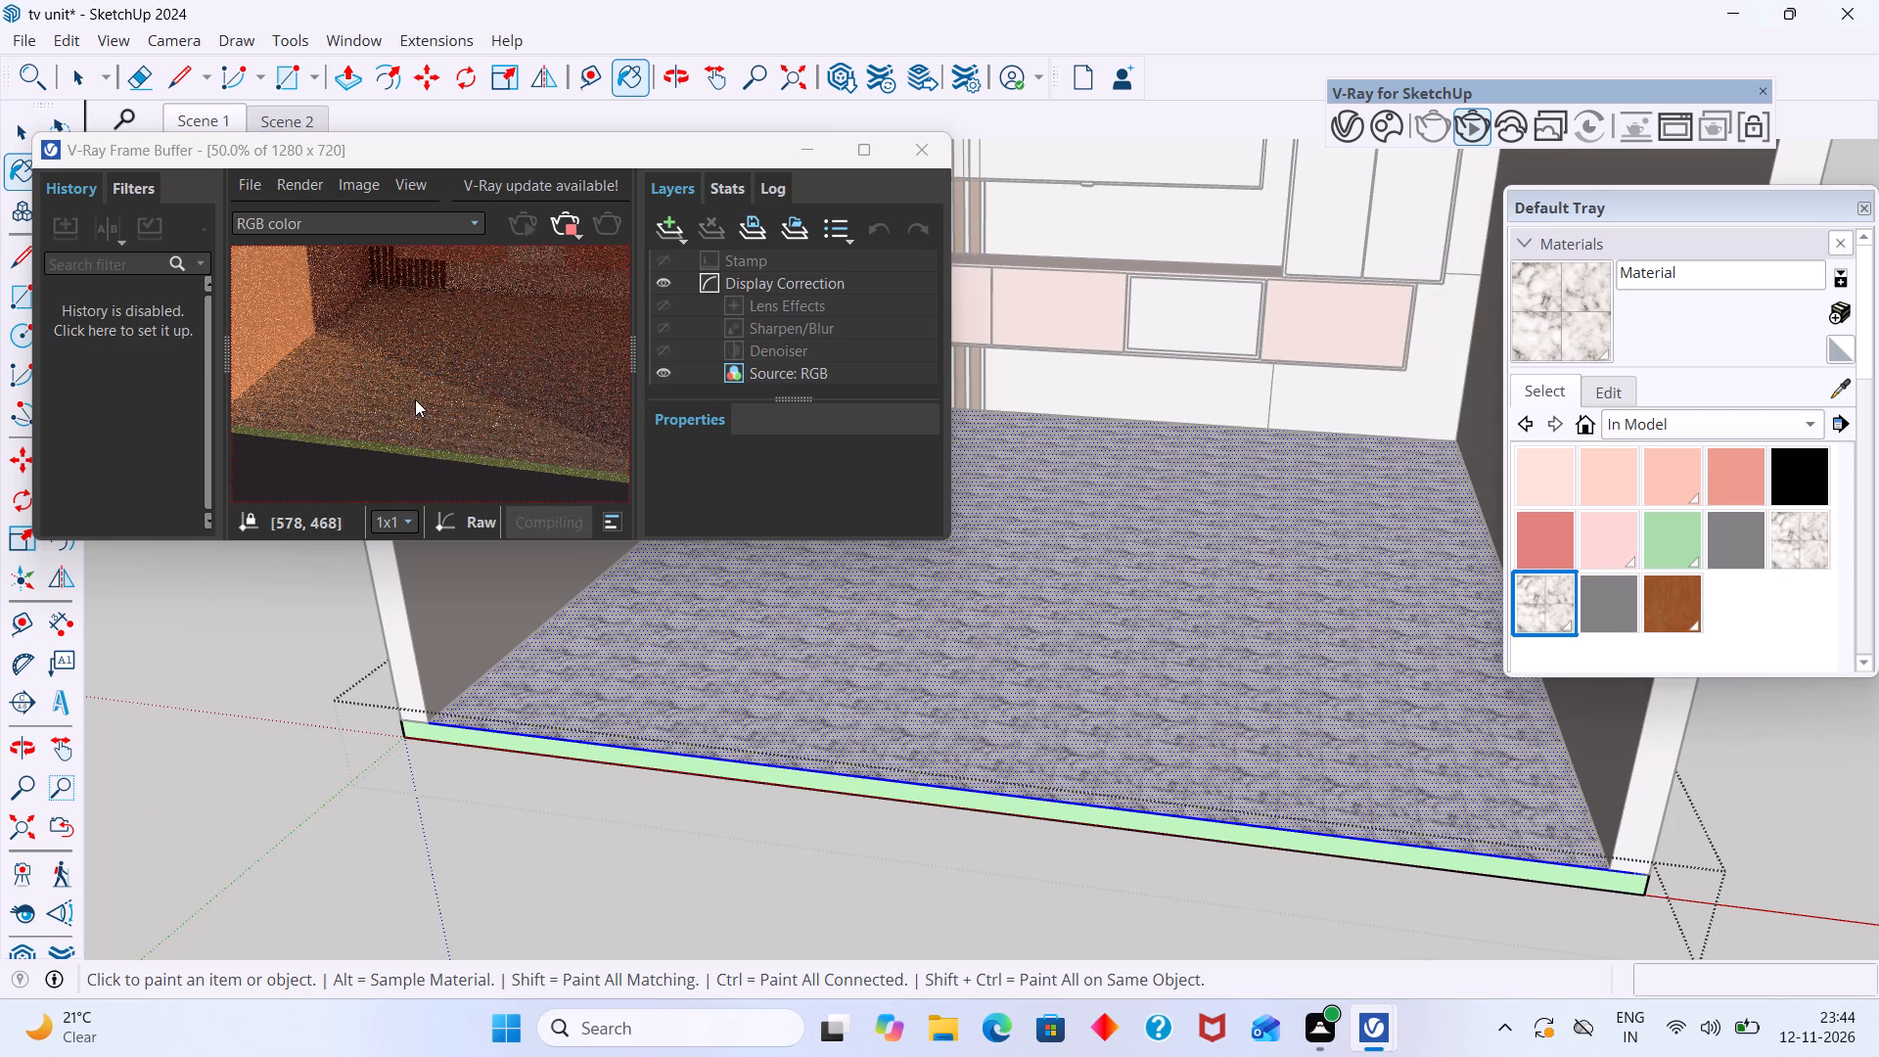
{"action": "scroll", "coordinate": [578, 408], "scroll_direction": "down", "scroll_amount": 2}
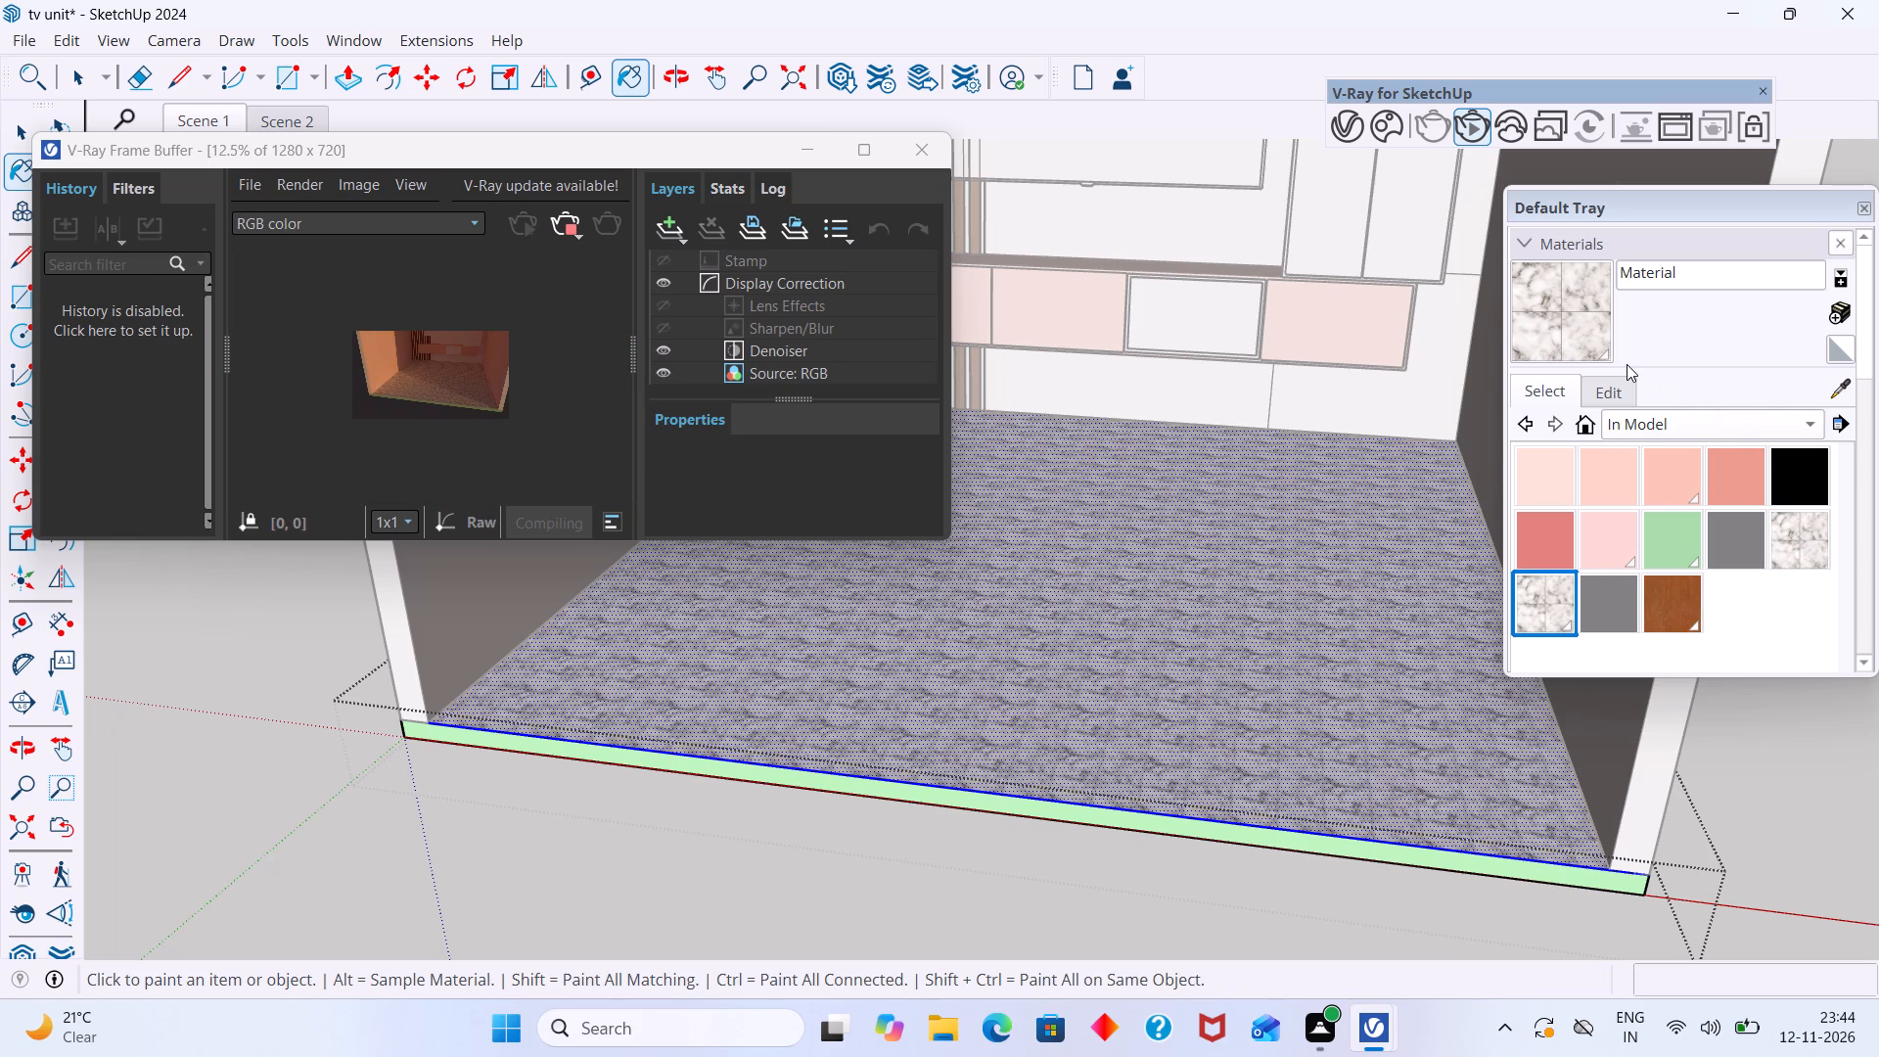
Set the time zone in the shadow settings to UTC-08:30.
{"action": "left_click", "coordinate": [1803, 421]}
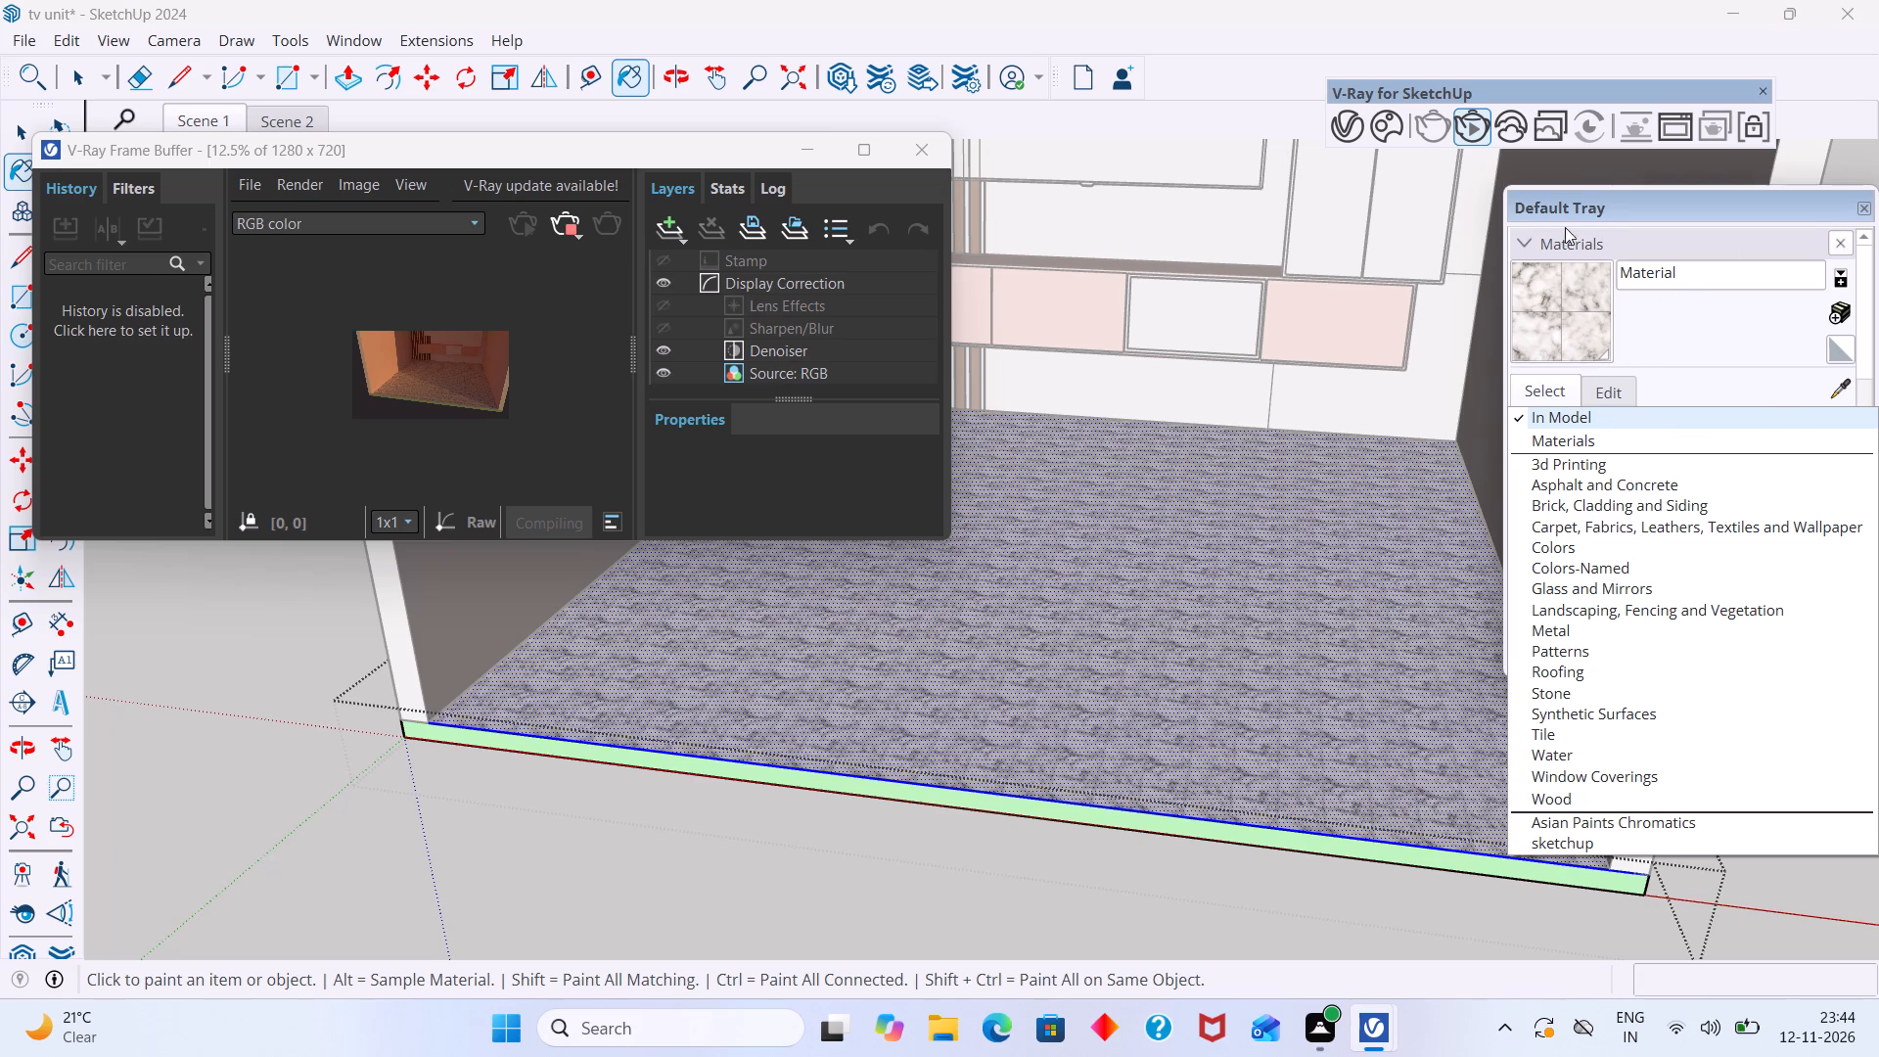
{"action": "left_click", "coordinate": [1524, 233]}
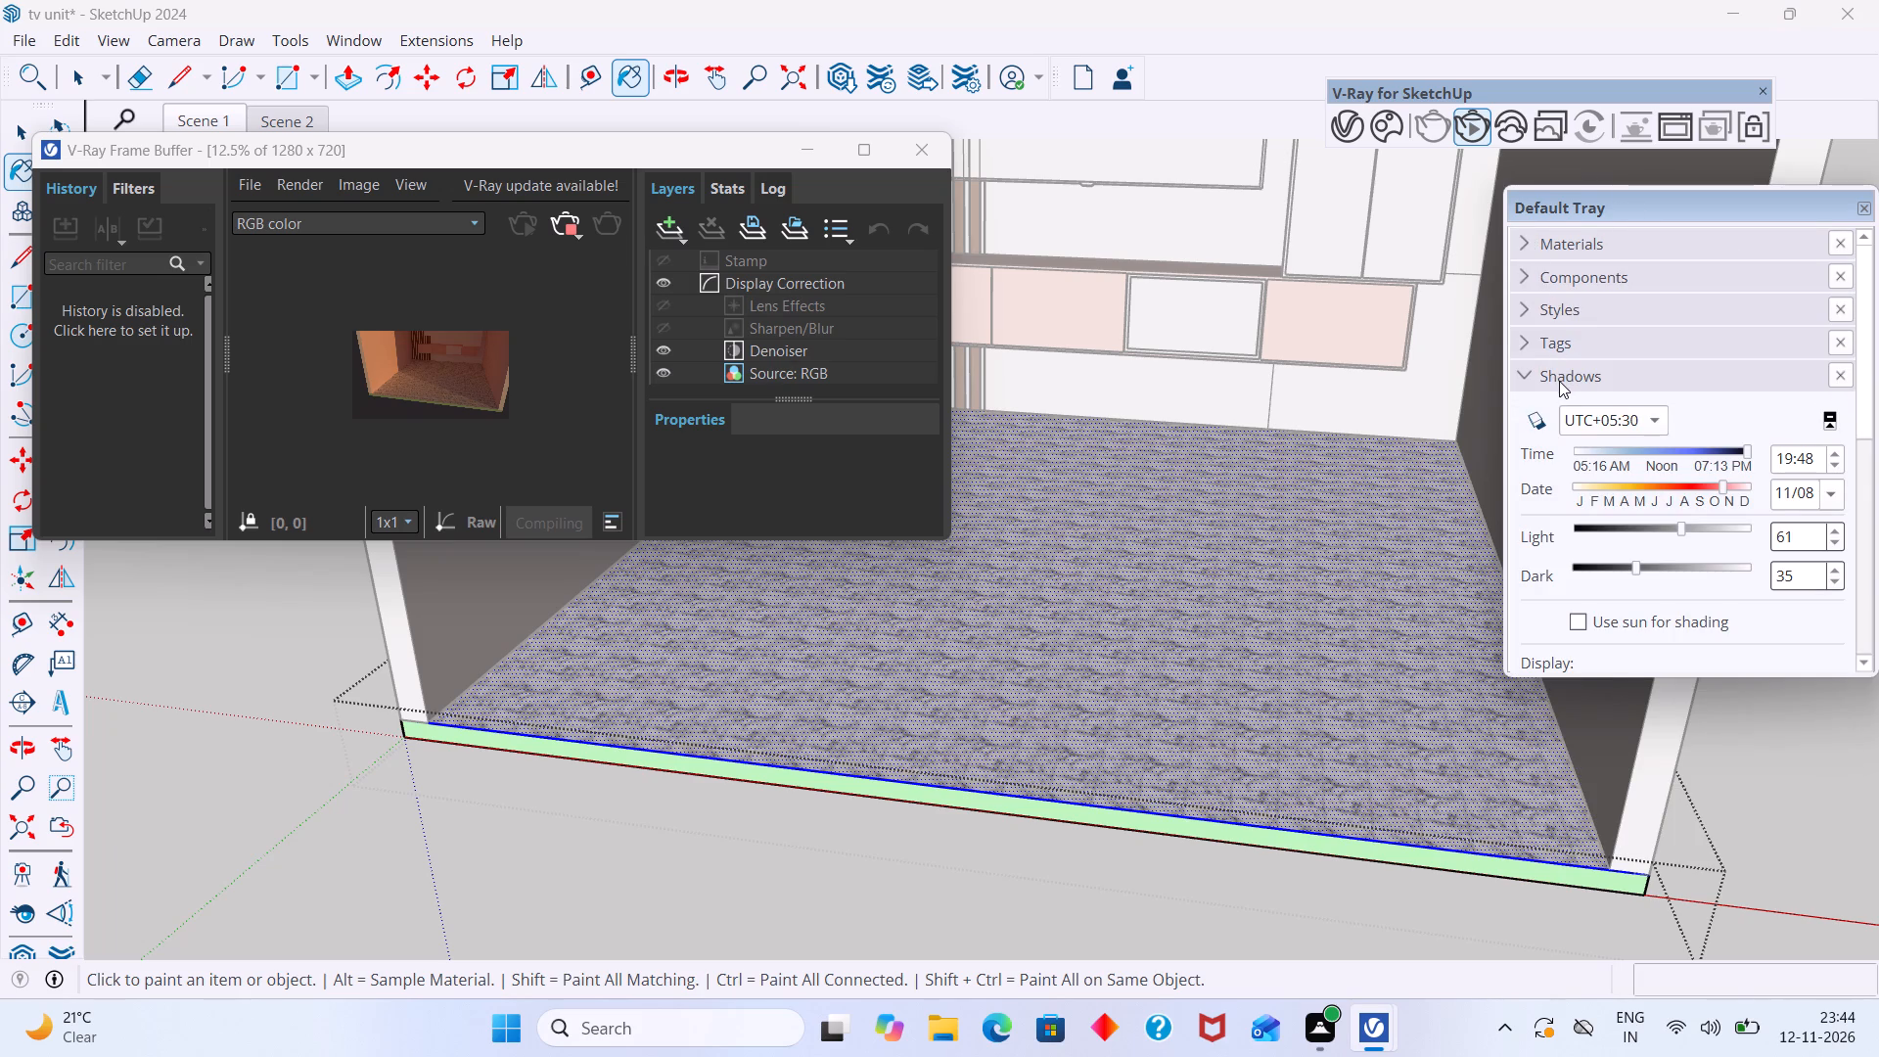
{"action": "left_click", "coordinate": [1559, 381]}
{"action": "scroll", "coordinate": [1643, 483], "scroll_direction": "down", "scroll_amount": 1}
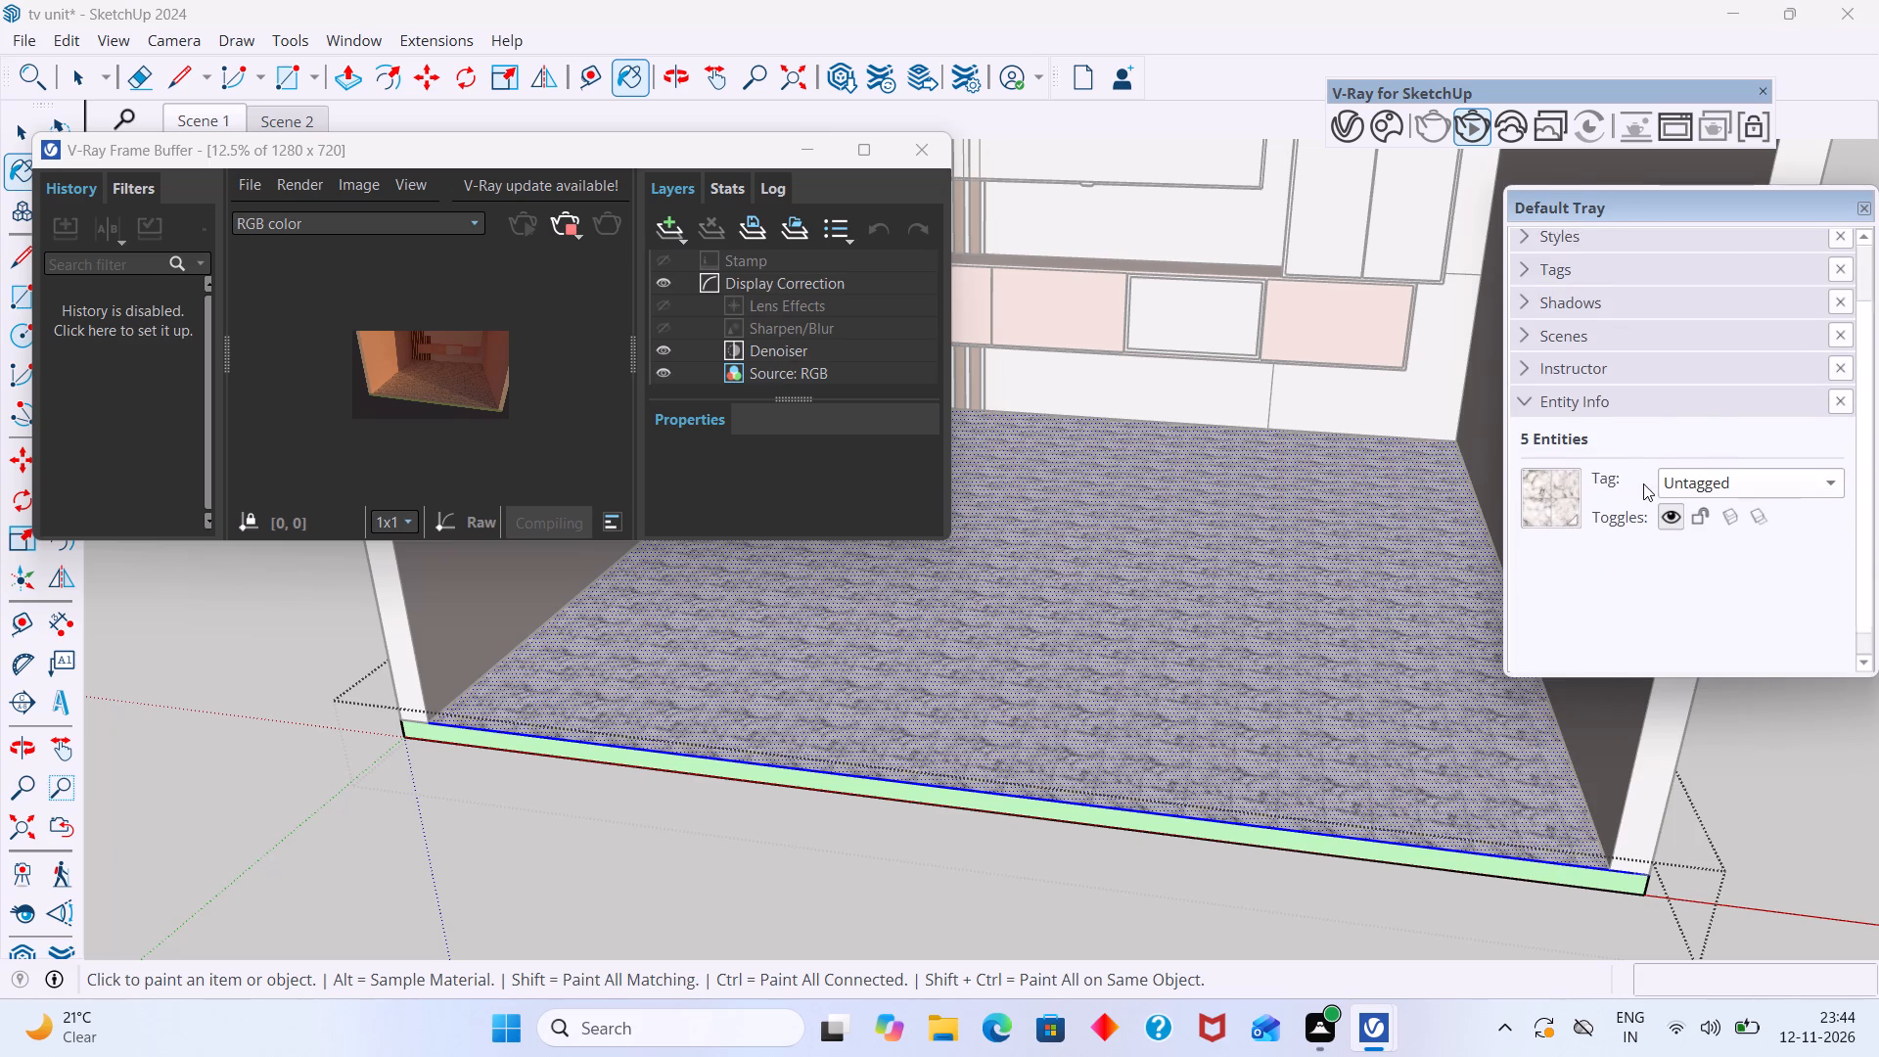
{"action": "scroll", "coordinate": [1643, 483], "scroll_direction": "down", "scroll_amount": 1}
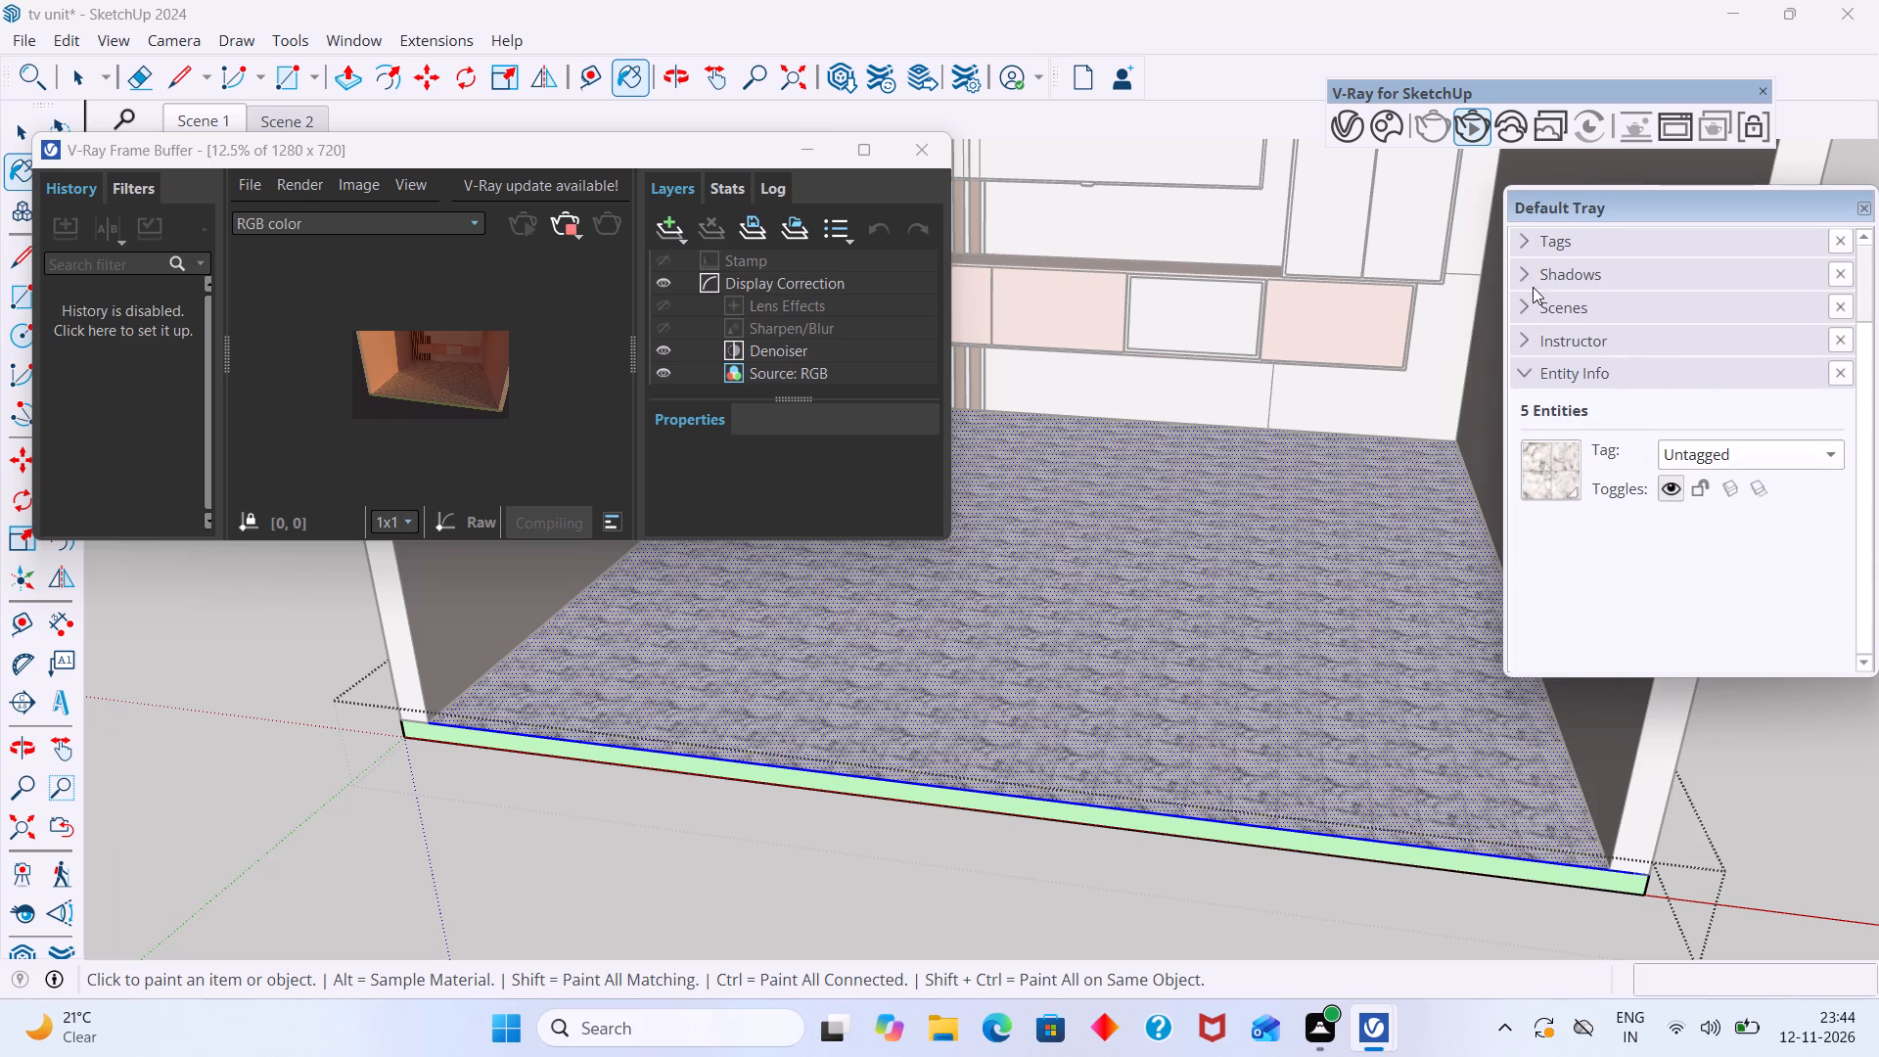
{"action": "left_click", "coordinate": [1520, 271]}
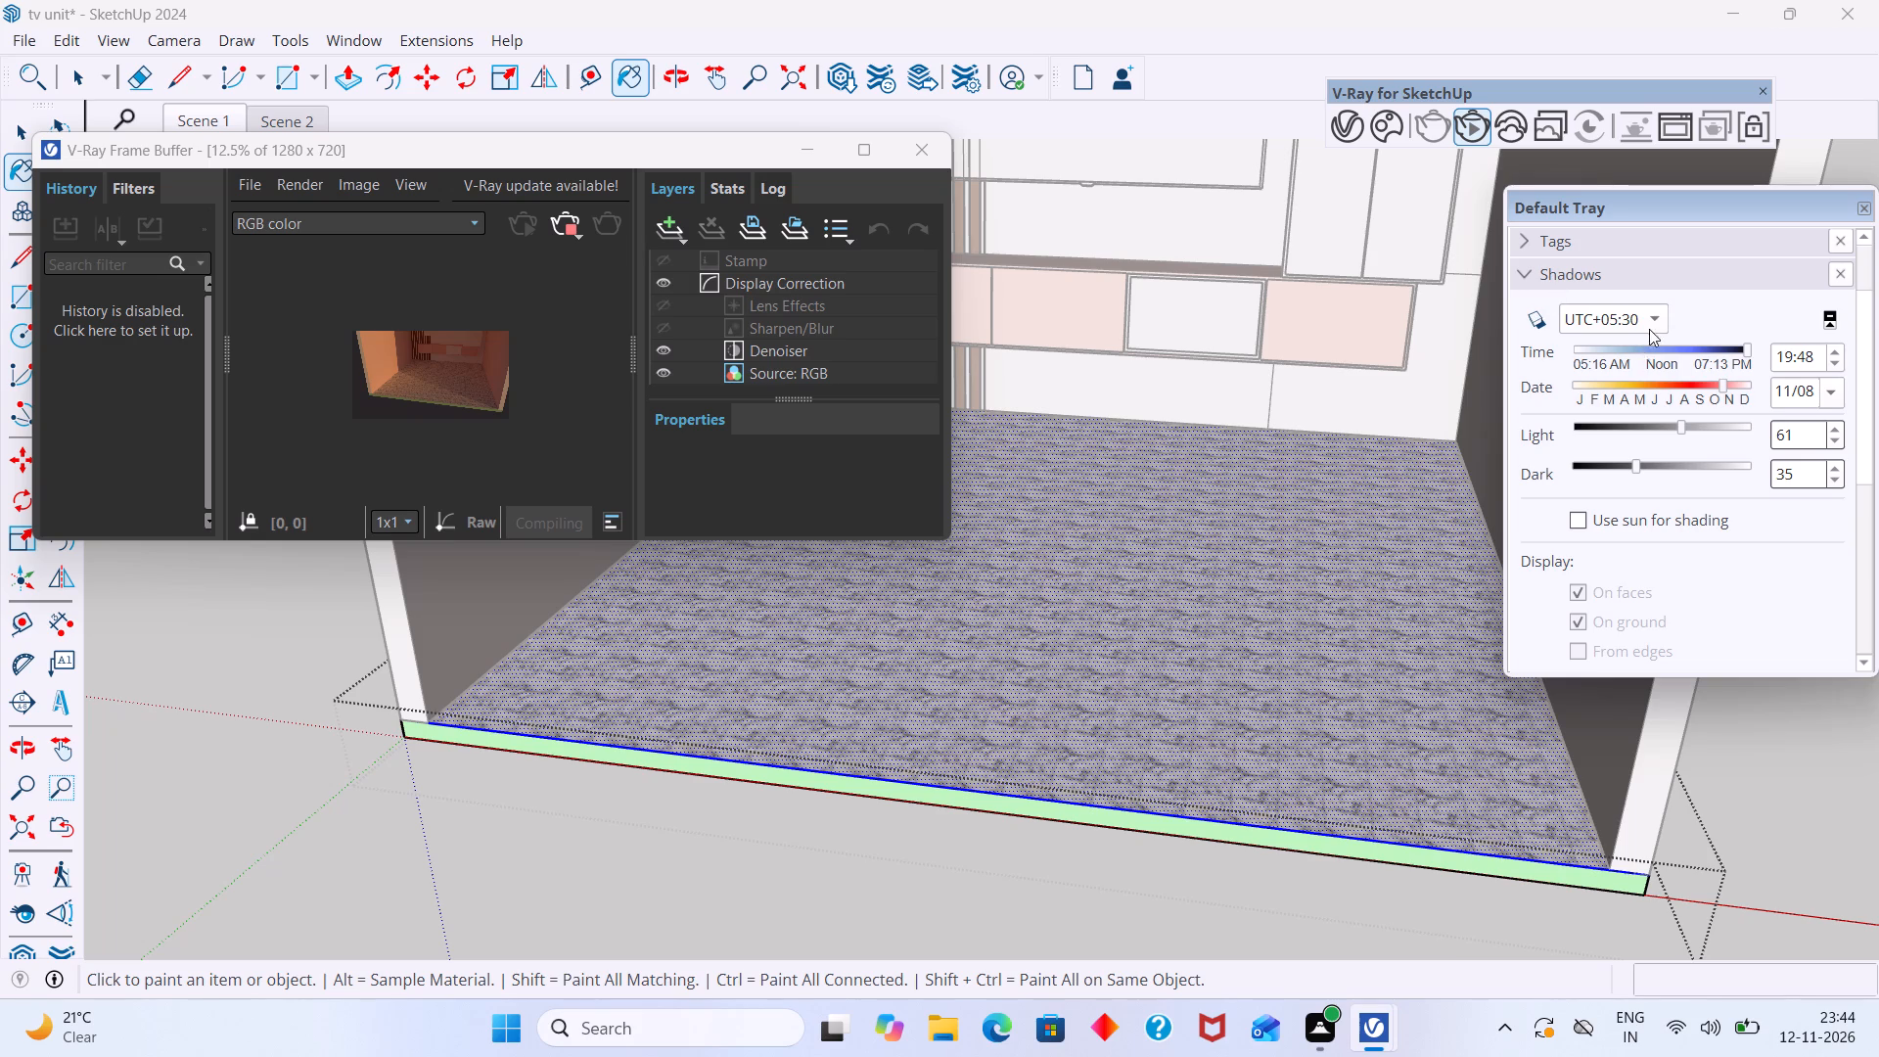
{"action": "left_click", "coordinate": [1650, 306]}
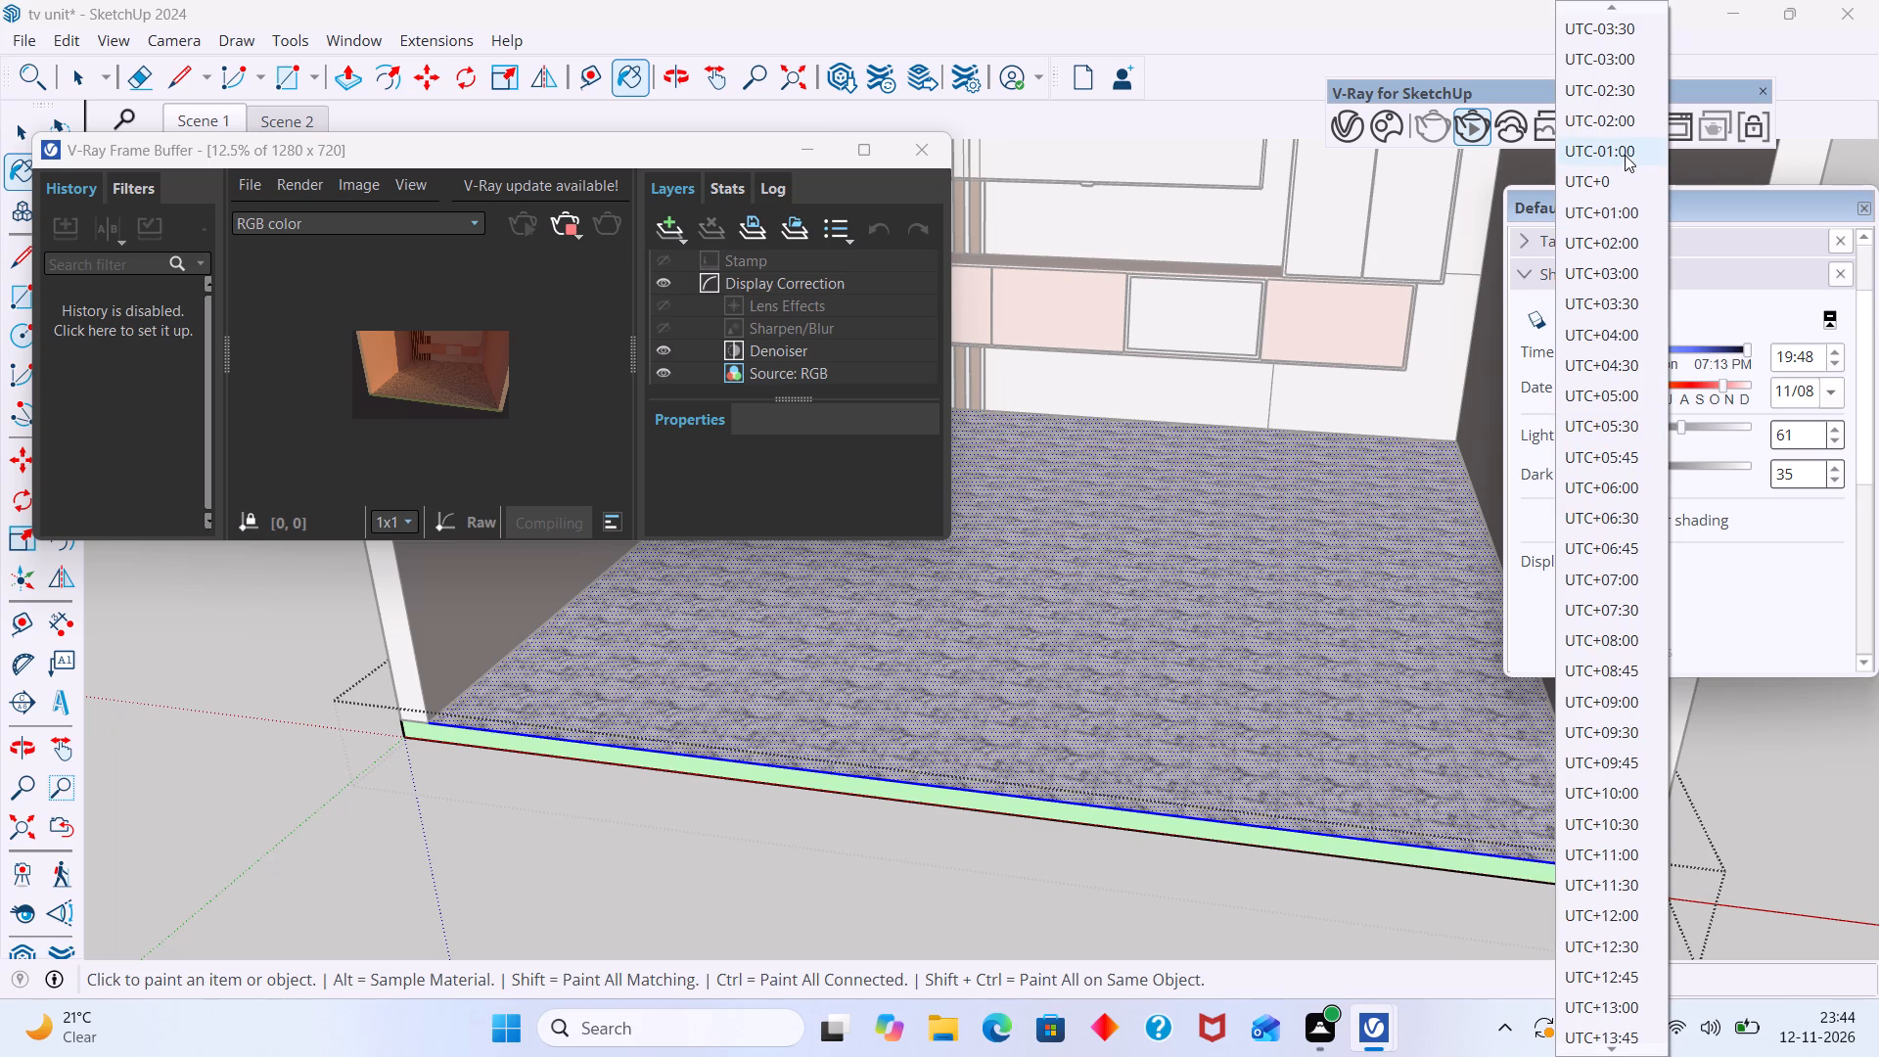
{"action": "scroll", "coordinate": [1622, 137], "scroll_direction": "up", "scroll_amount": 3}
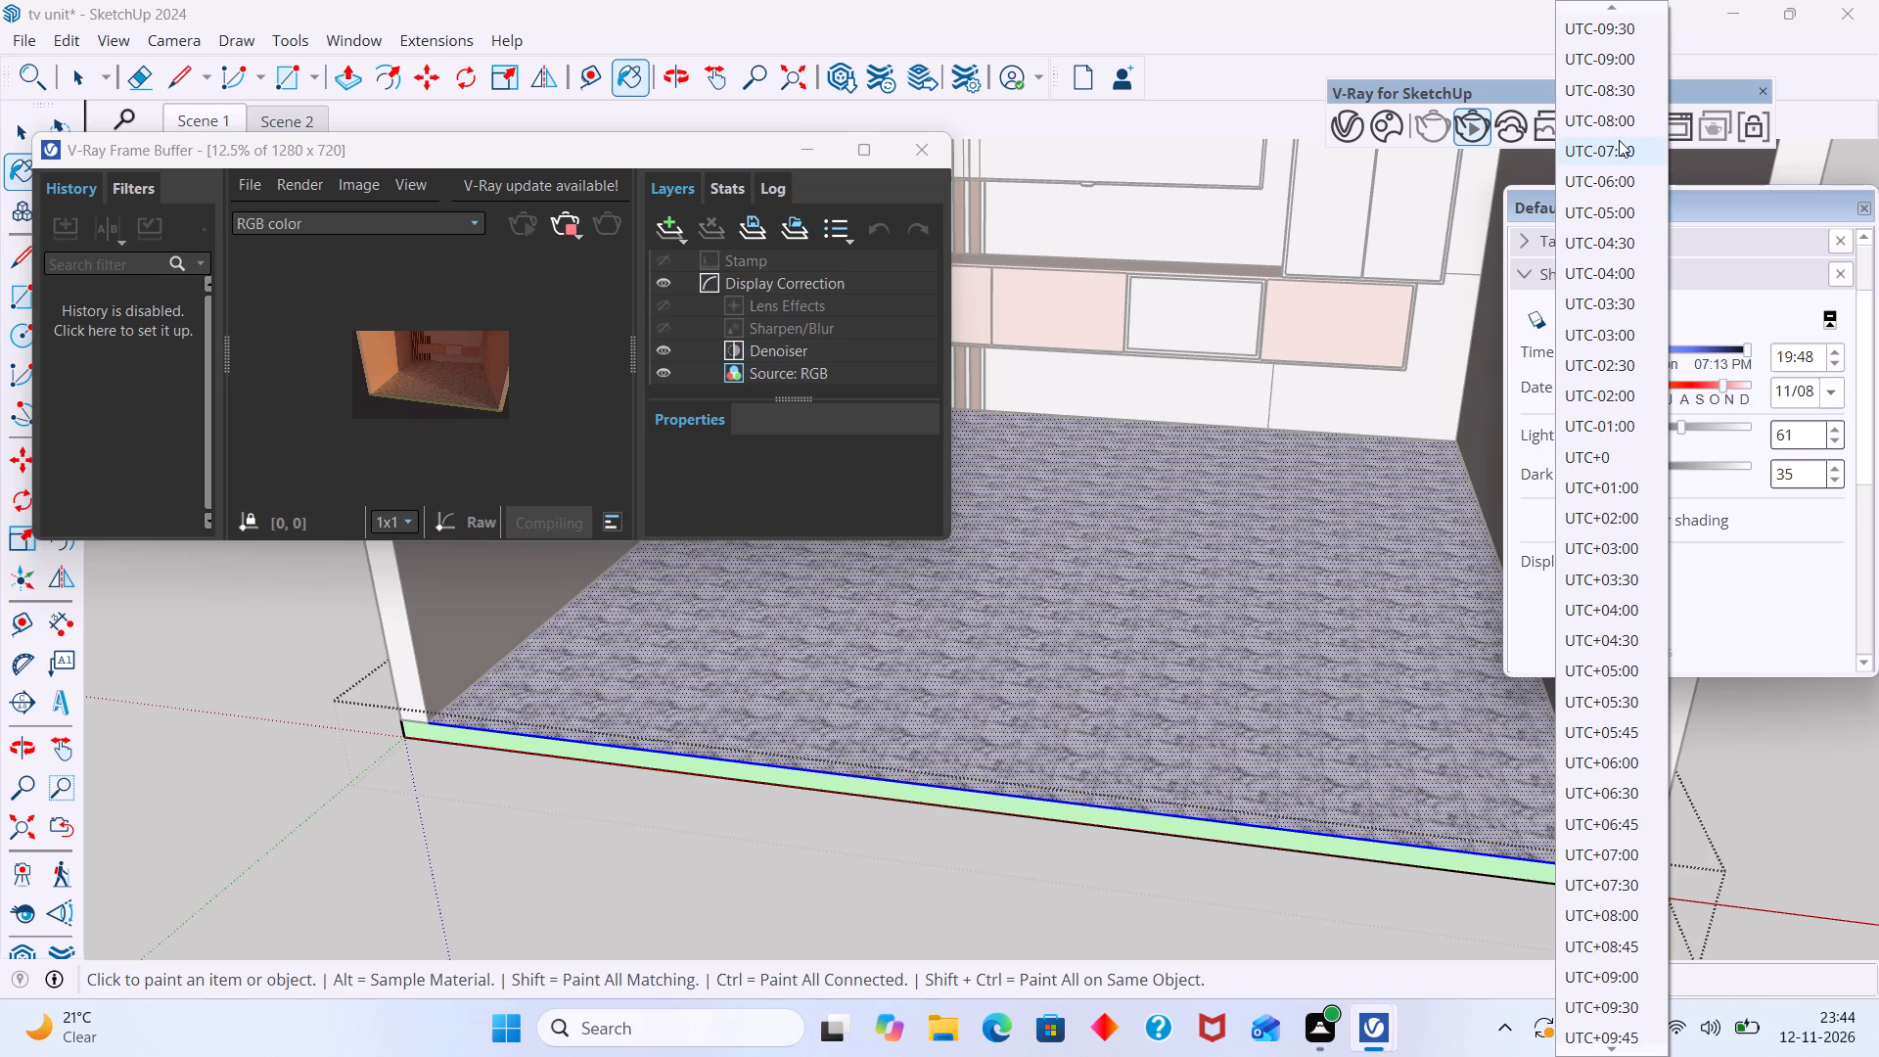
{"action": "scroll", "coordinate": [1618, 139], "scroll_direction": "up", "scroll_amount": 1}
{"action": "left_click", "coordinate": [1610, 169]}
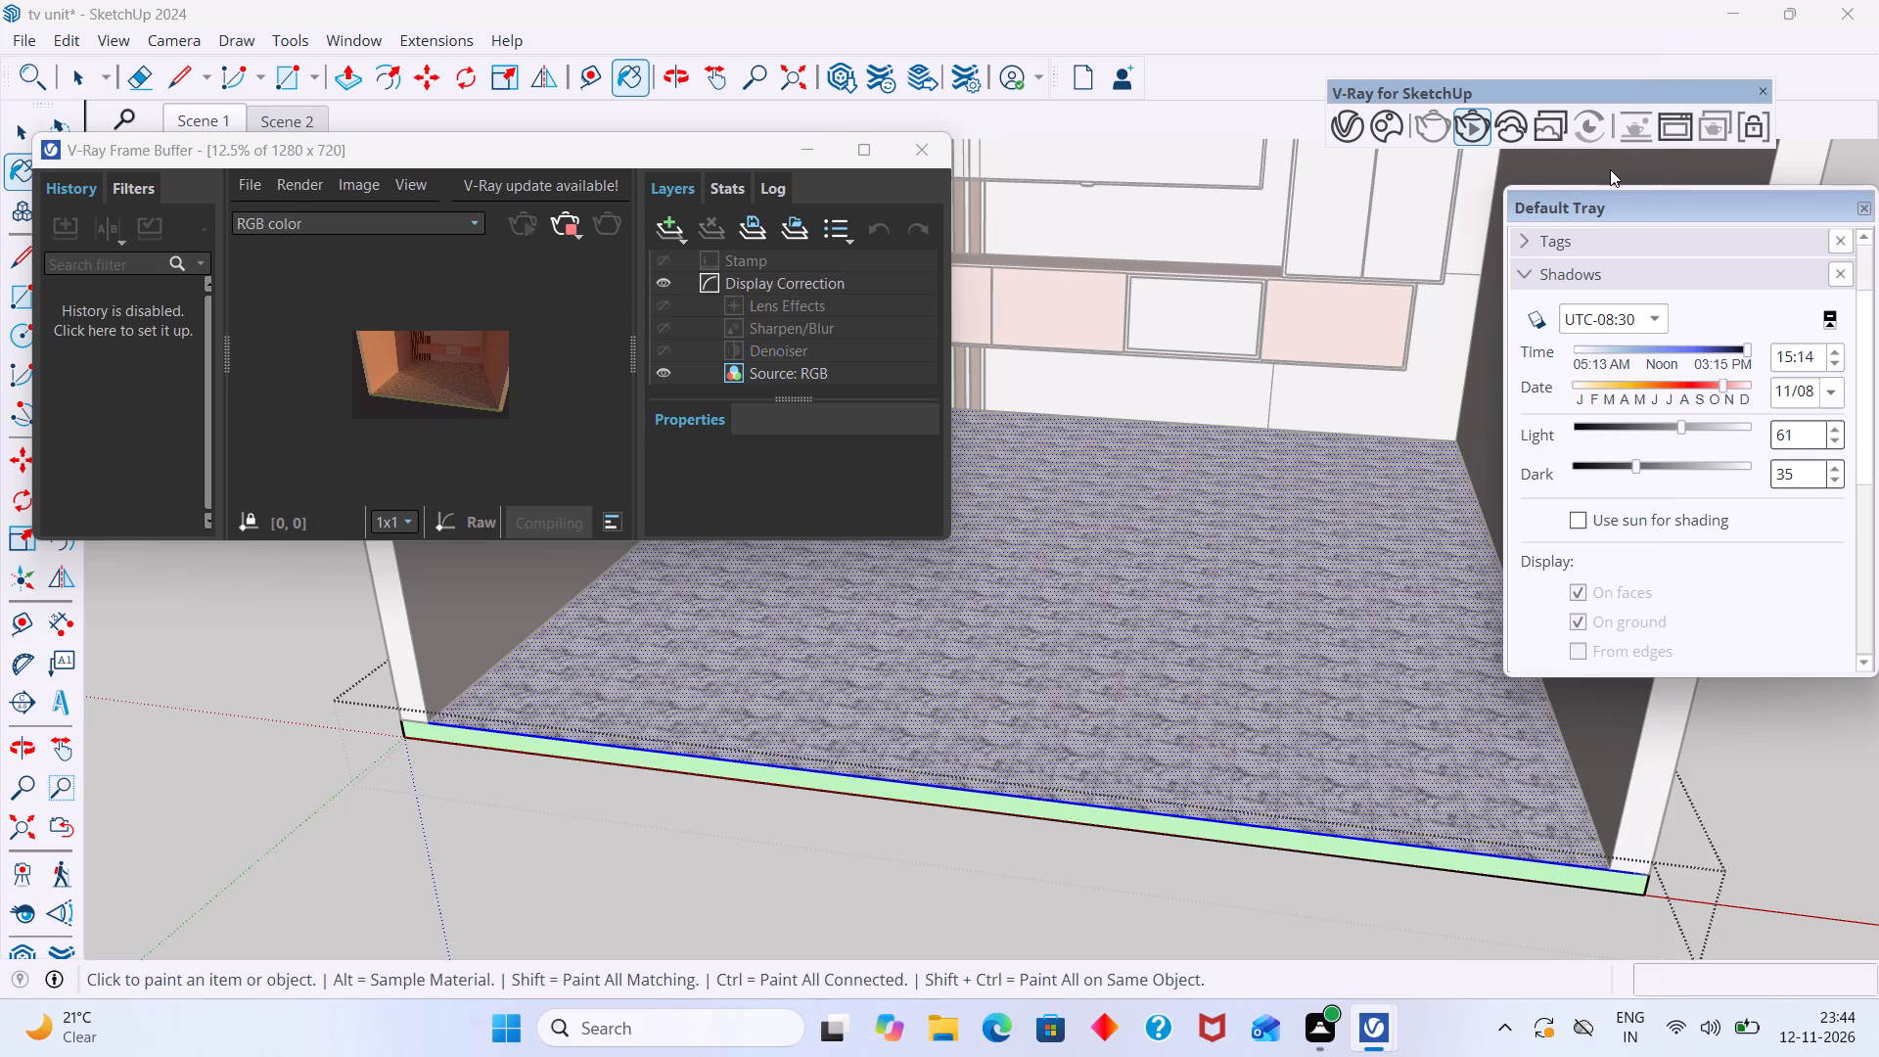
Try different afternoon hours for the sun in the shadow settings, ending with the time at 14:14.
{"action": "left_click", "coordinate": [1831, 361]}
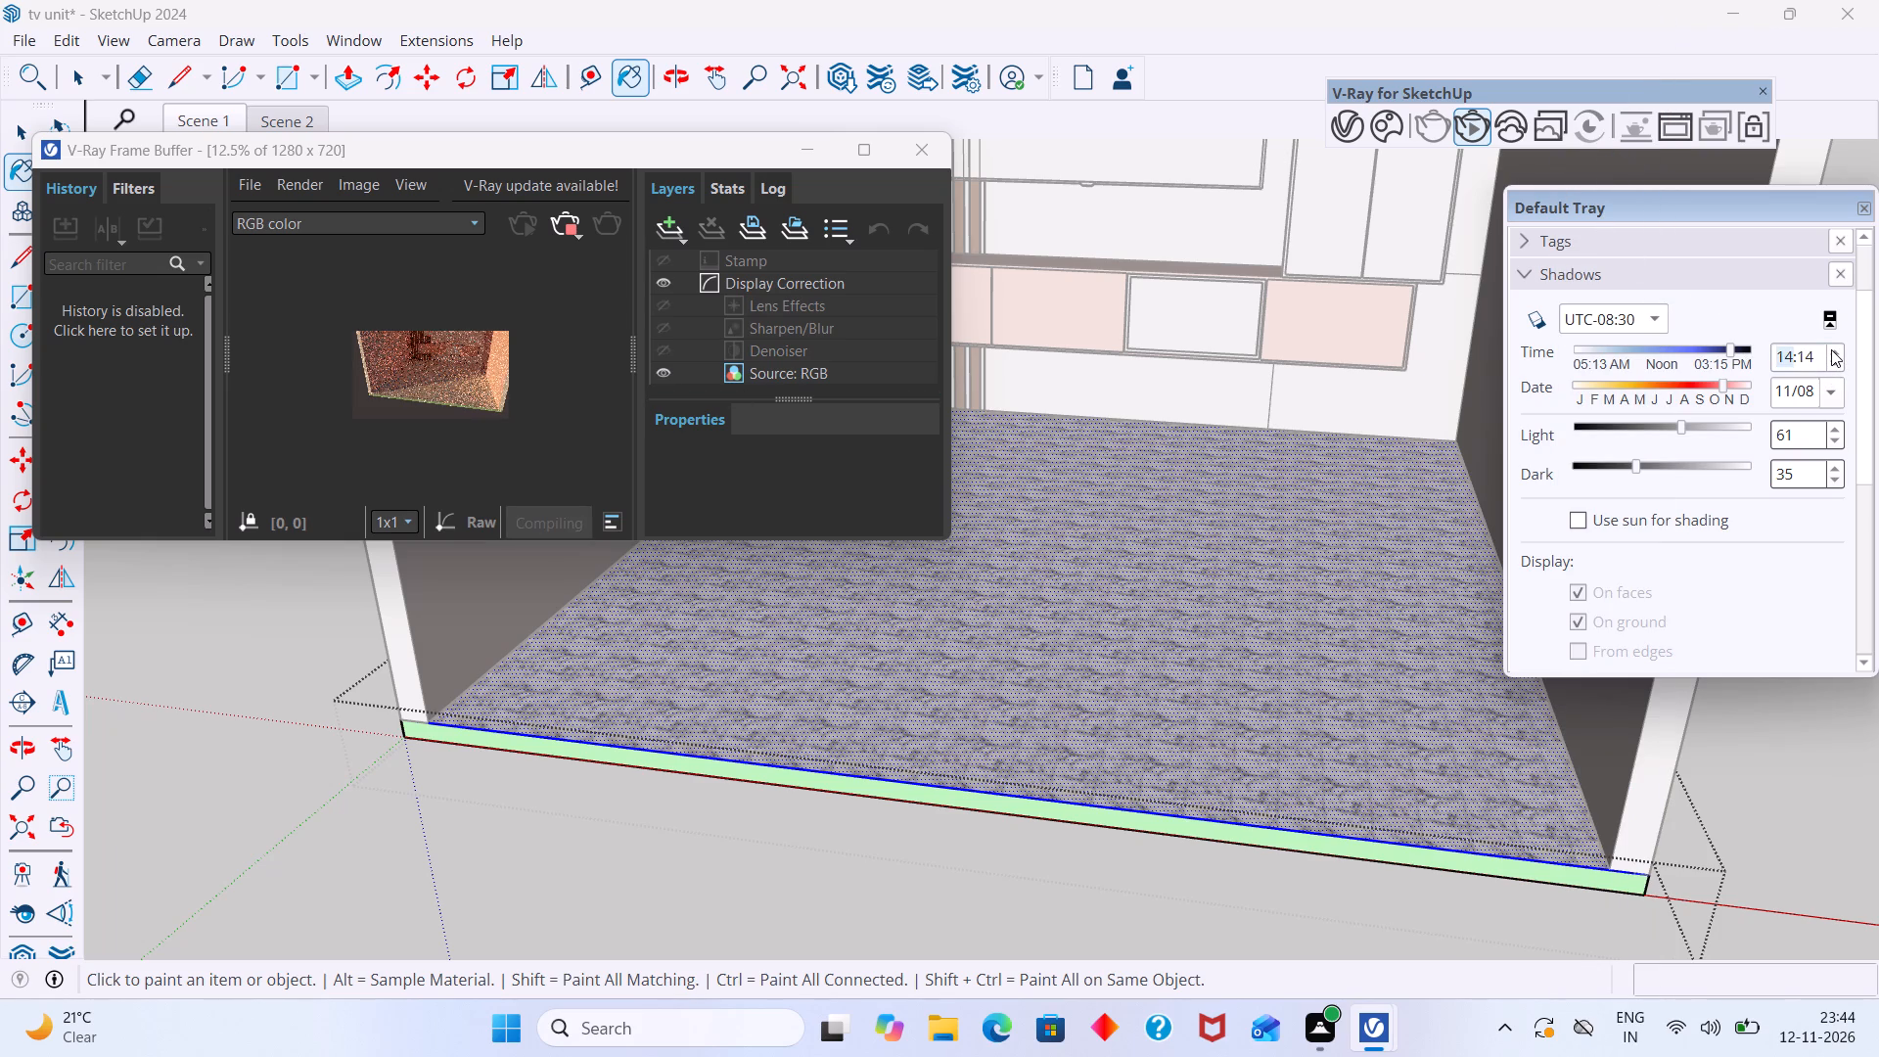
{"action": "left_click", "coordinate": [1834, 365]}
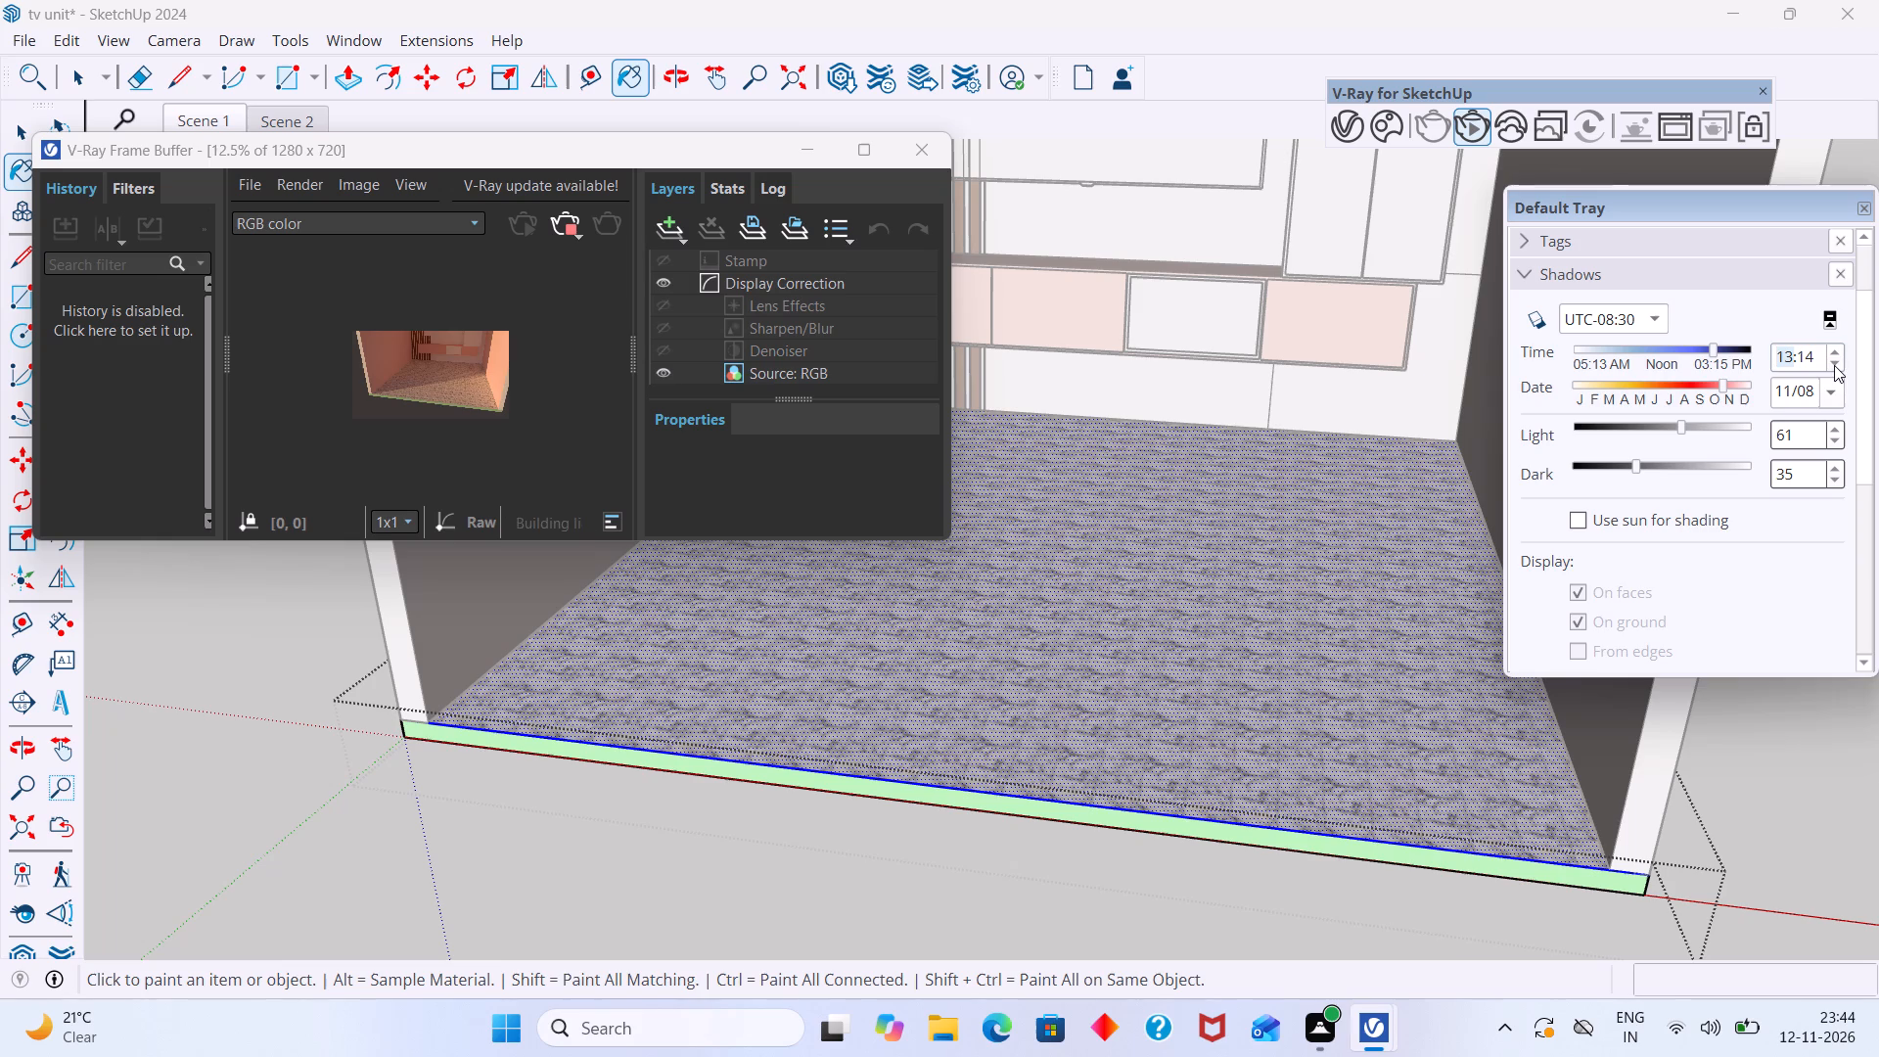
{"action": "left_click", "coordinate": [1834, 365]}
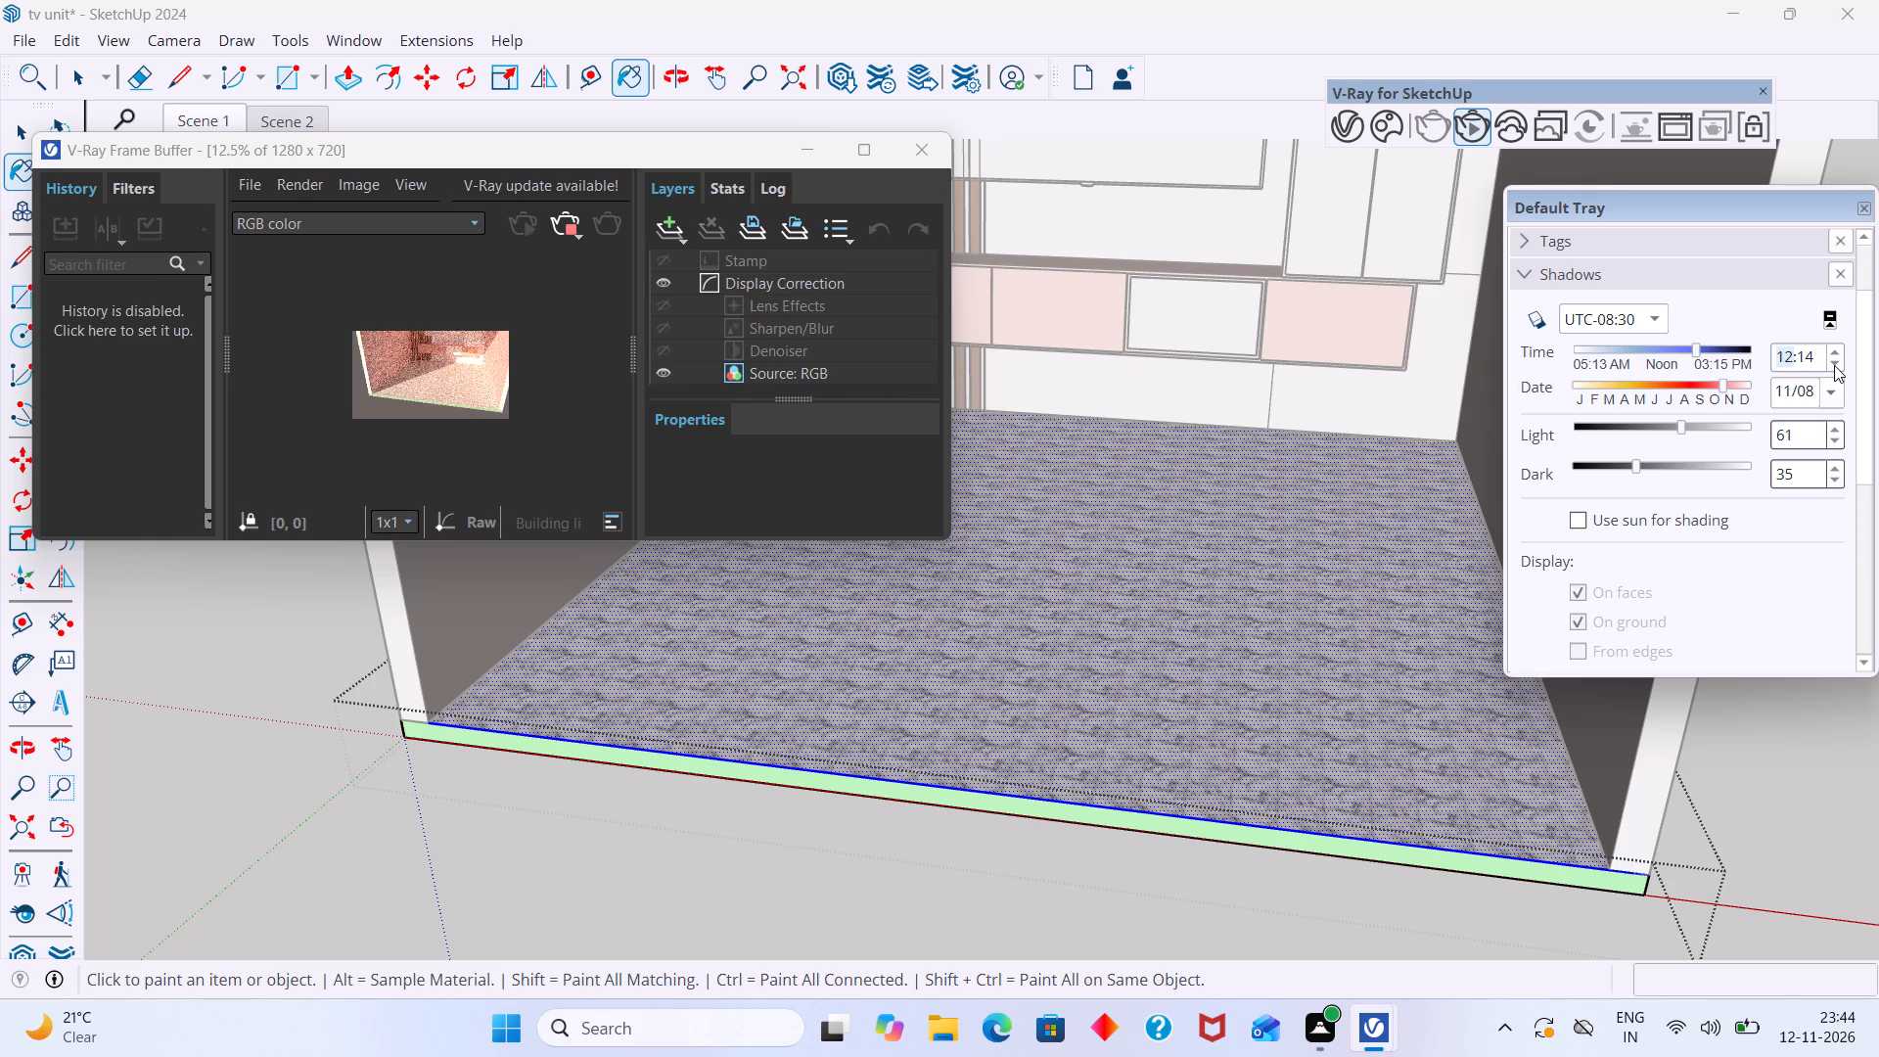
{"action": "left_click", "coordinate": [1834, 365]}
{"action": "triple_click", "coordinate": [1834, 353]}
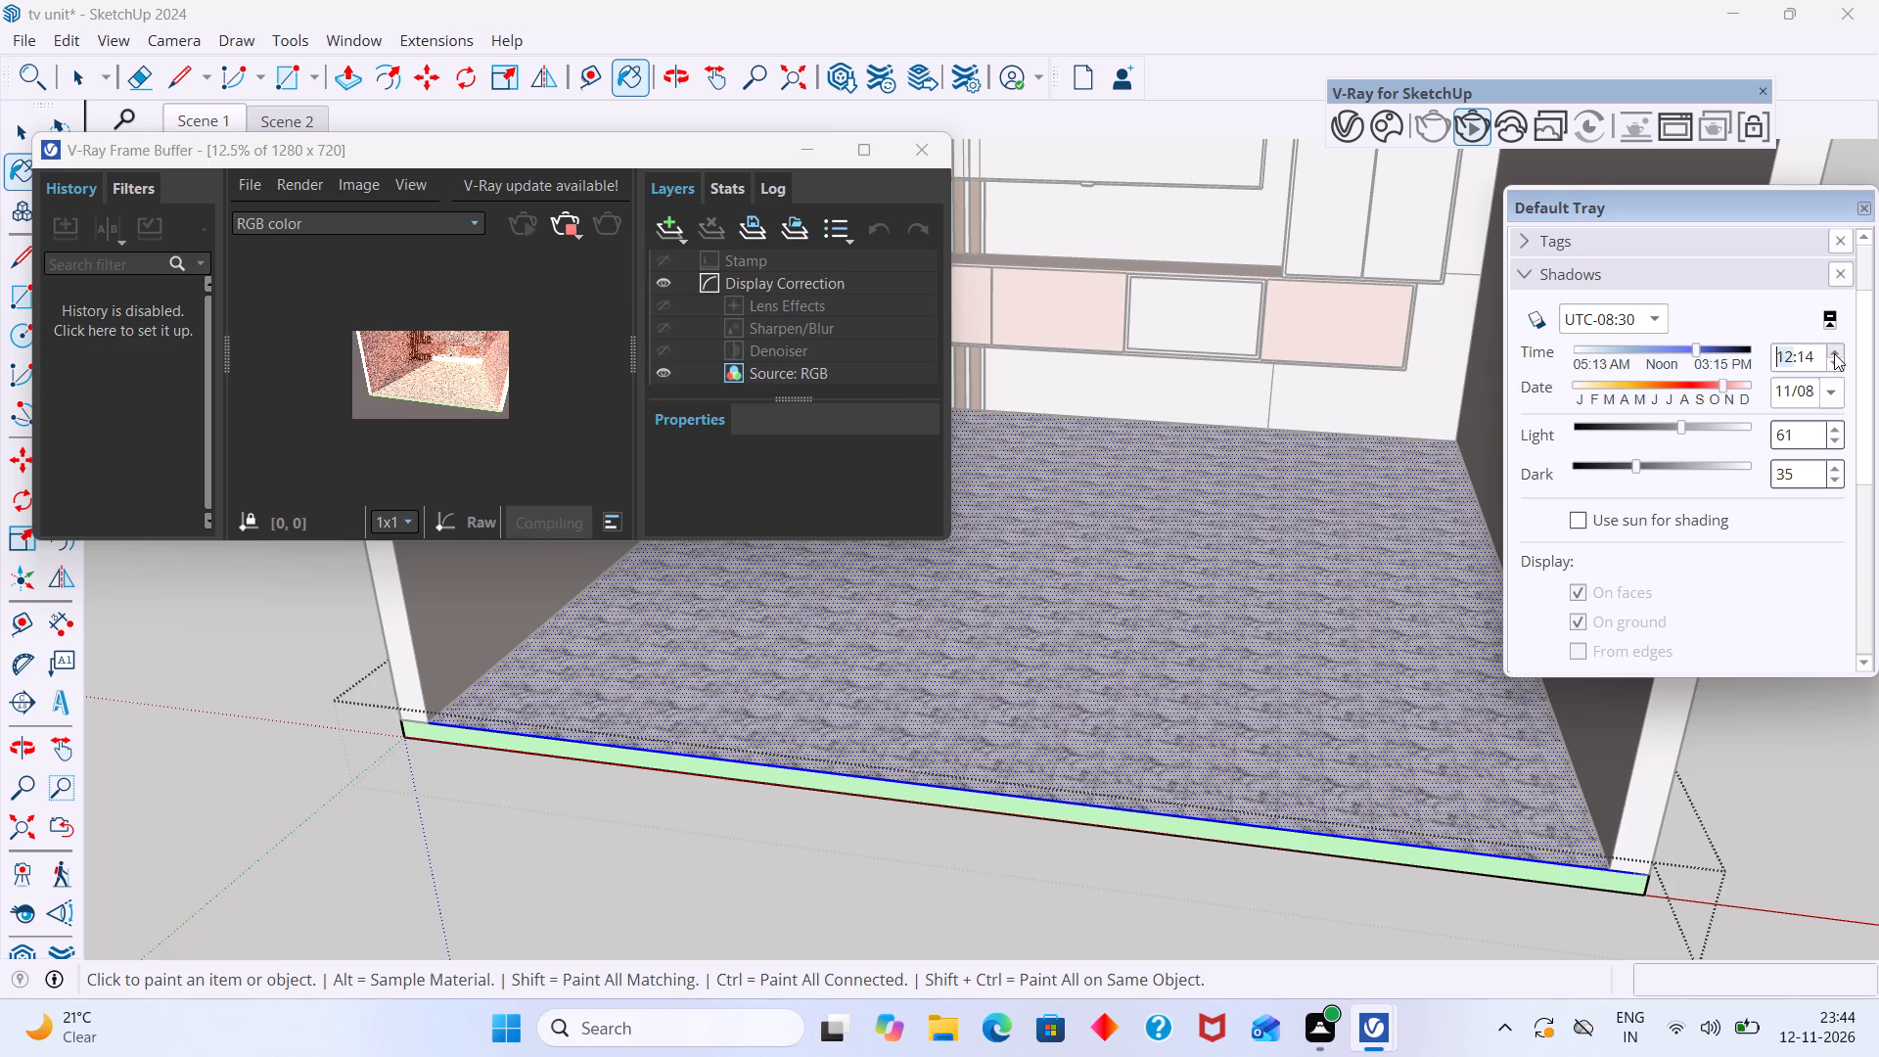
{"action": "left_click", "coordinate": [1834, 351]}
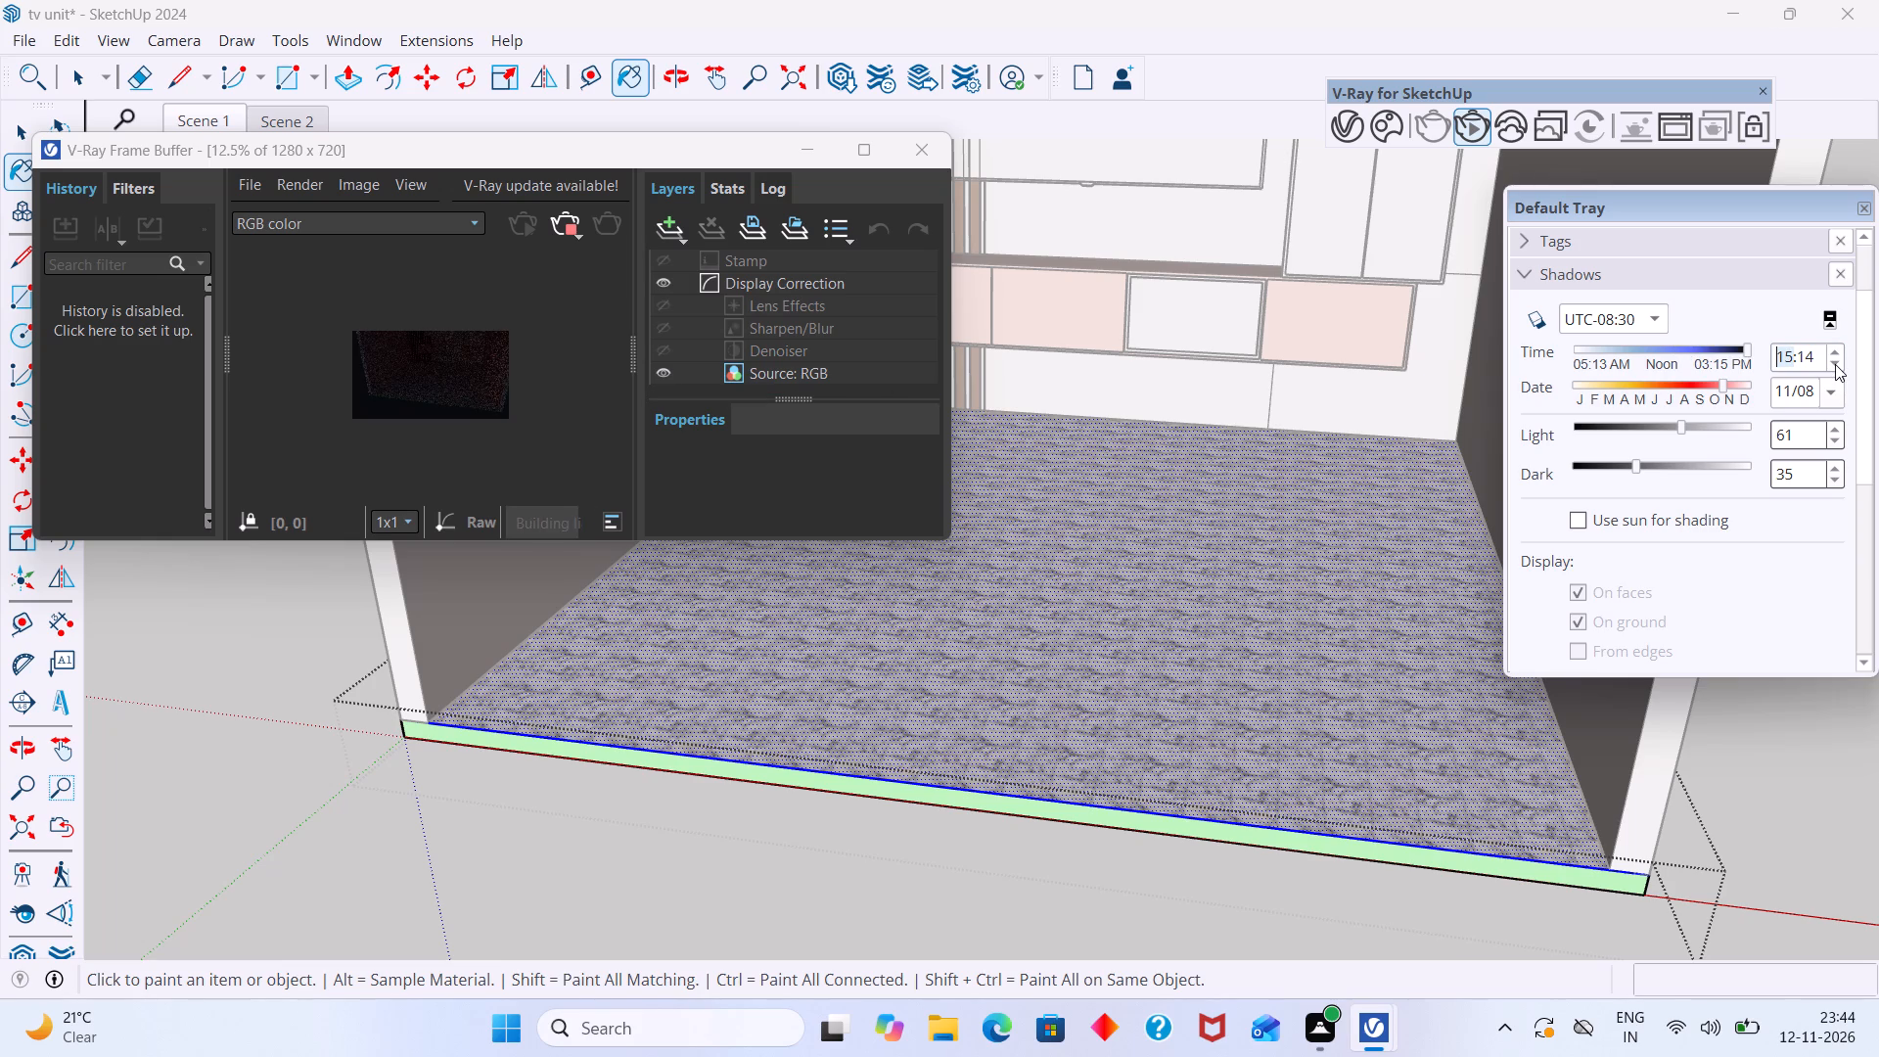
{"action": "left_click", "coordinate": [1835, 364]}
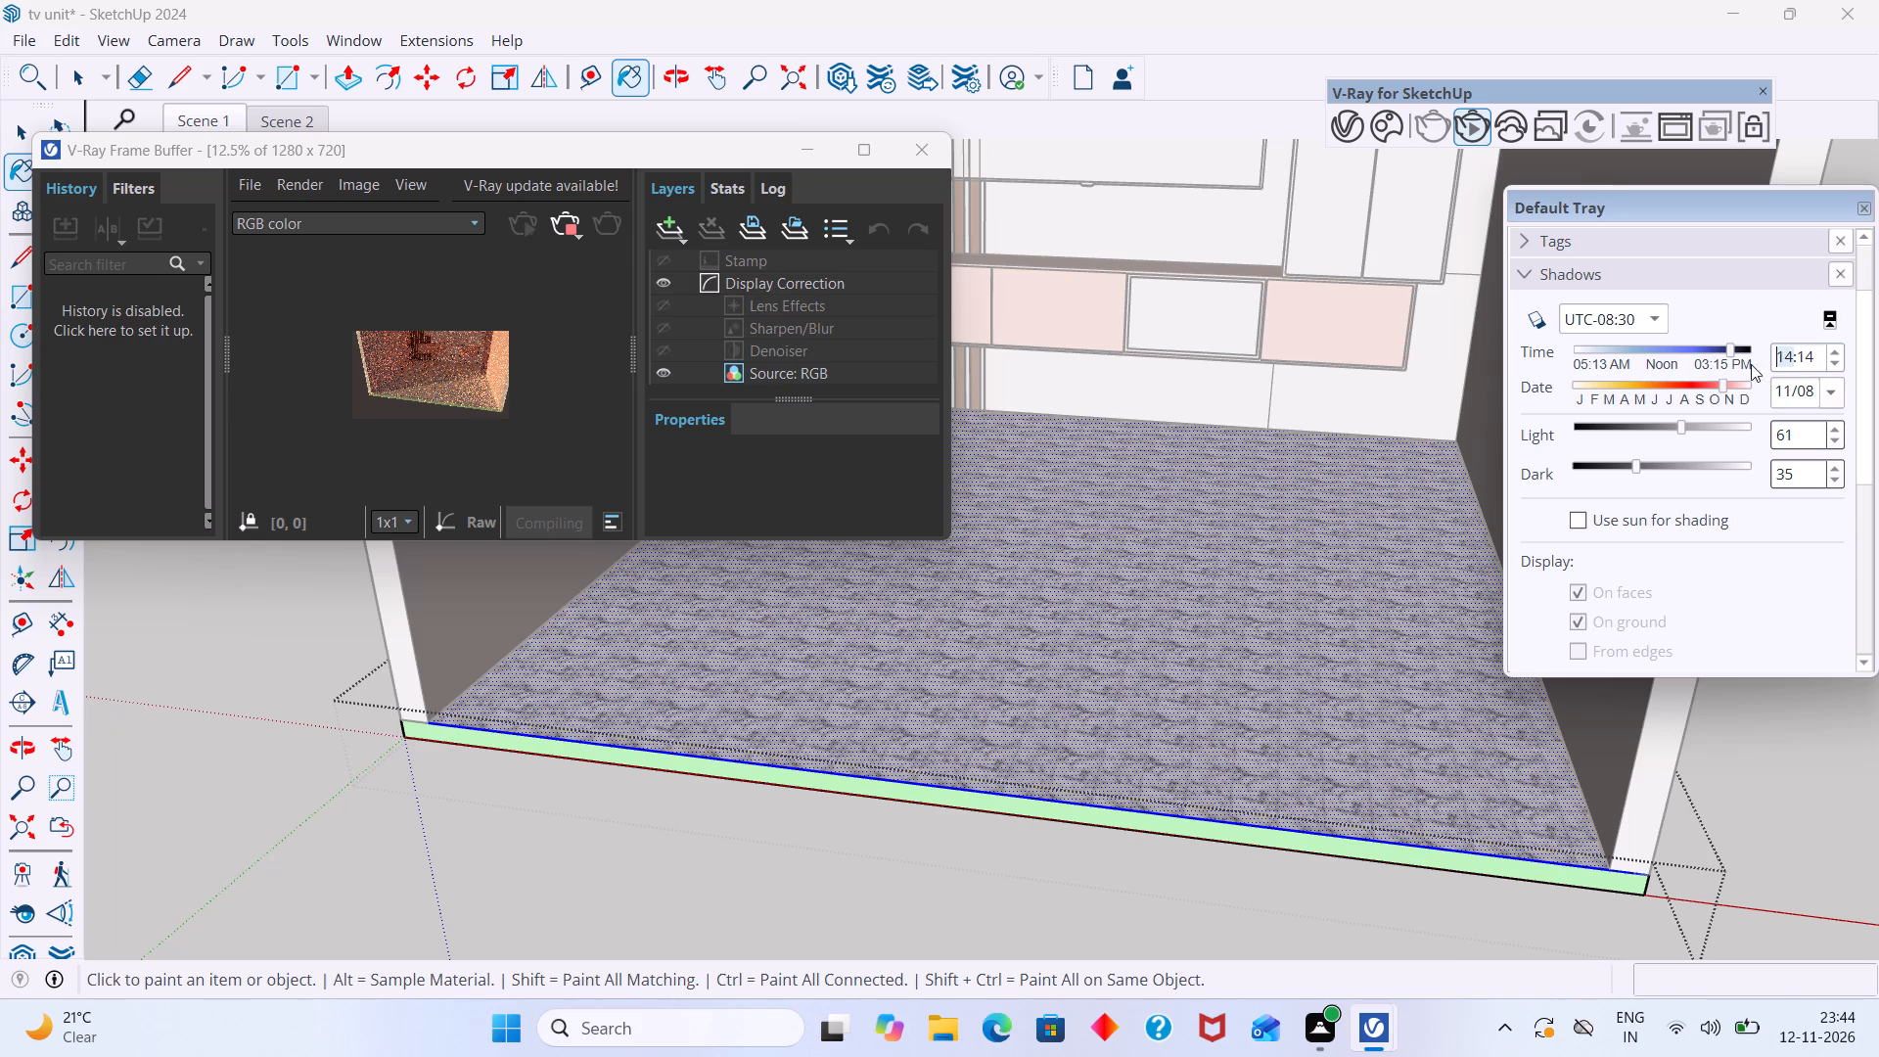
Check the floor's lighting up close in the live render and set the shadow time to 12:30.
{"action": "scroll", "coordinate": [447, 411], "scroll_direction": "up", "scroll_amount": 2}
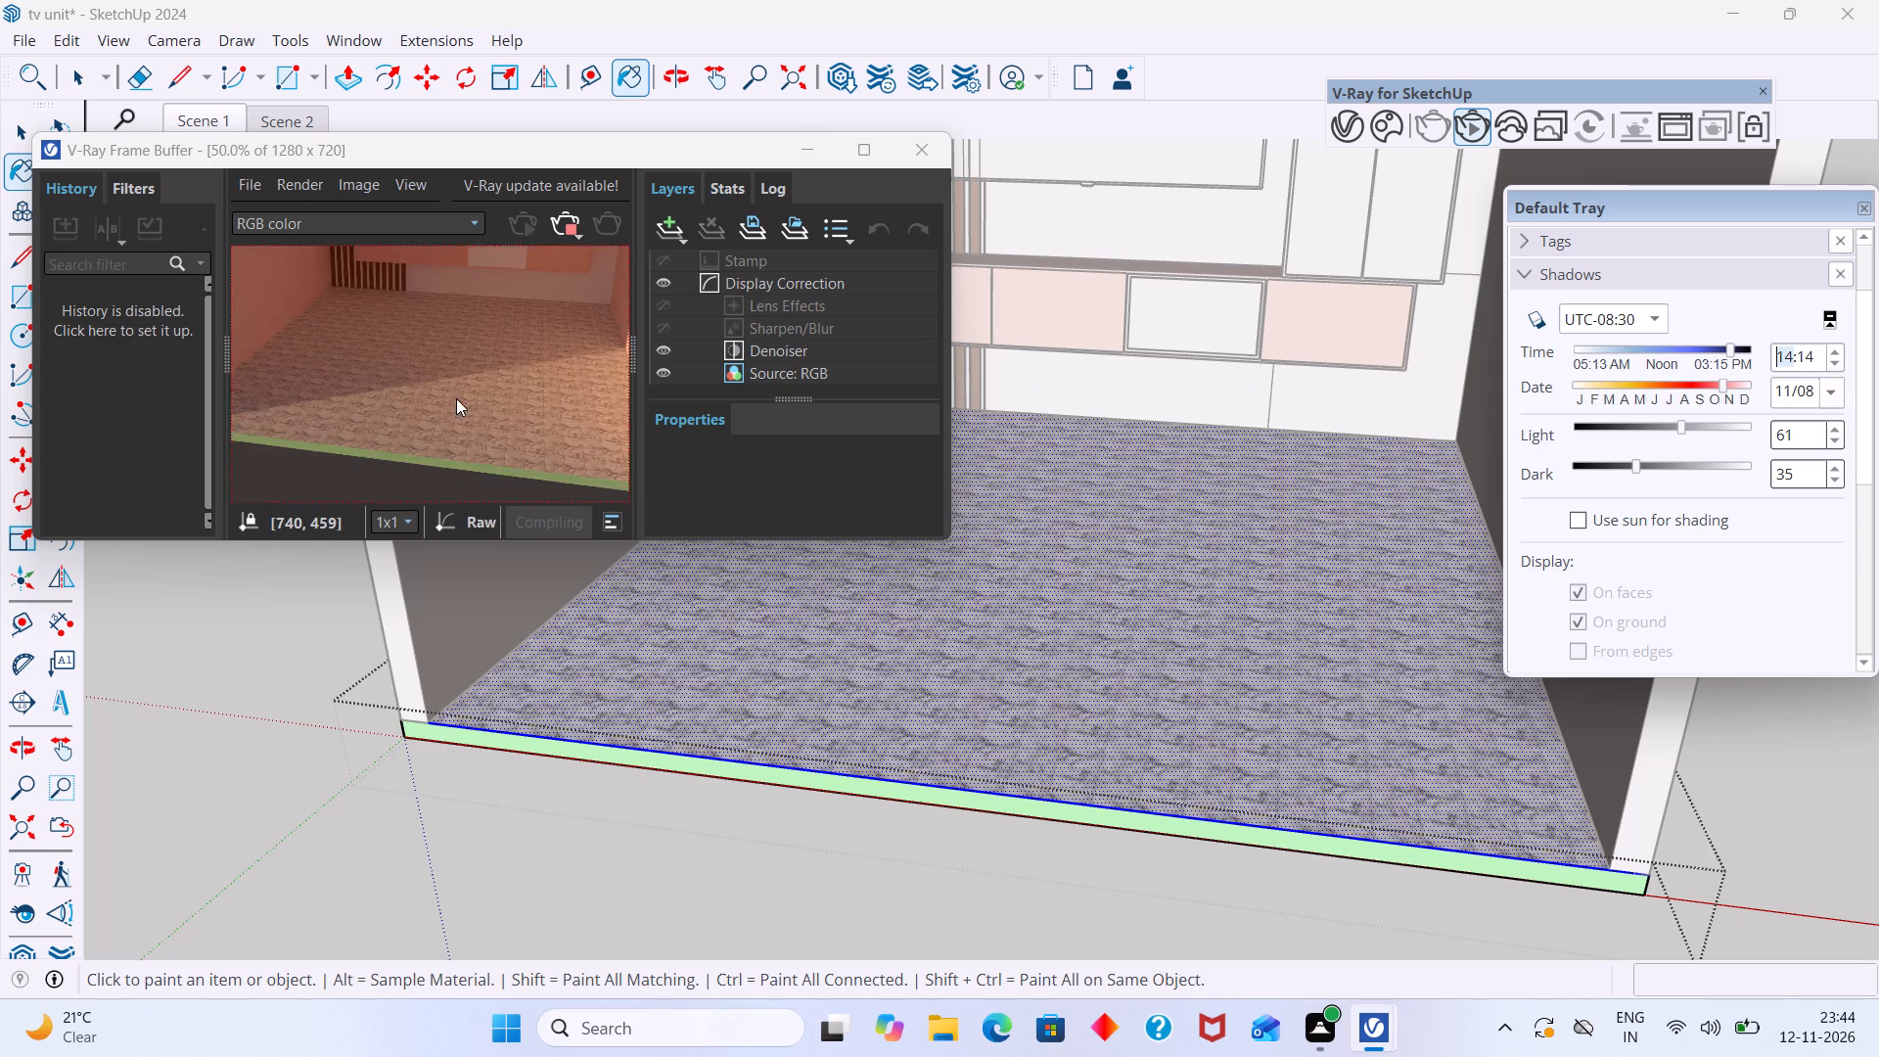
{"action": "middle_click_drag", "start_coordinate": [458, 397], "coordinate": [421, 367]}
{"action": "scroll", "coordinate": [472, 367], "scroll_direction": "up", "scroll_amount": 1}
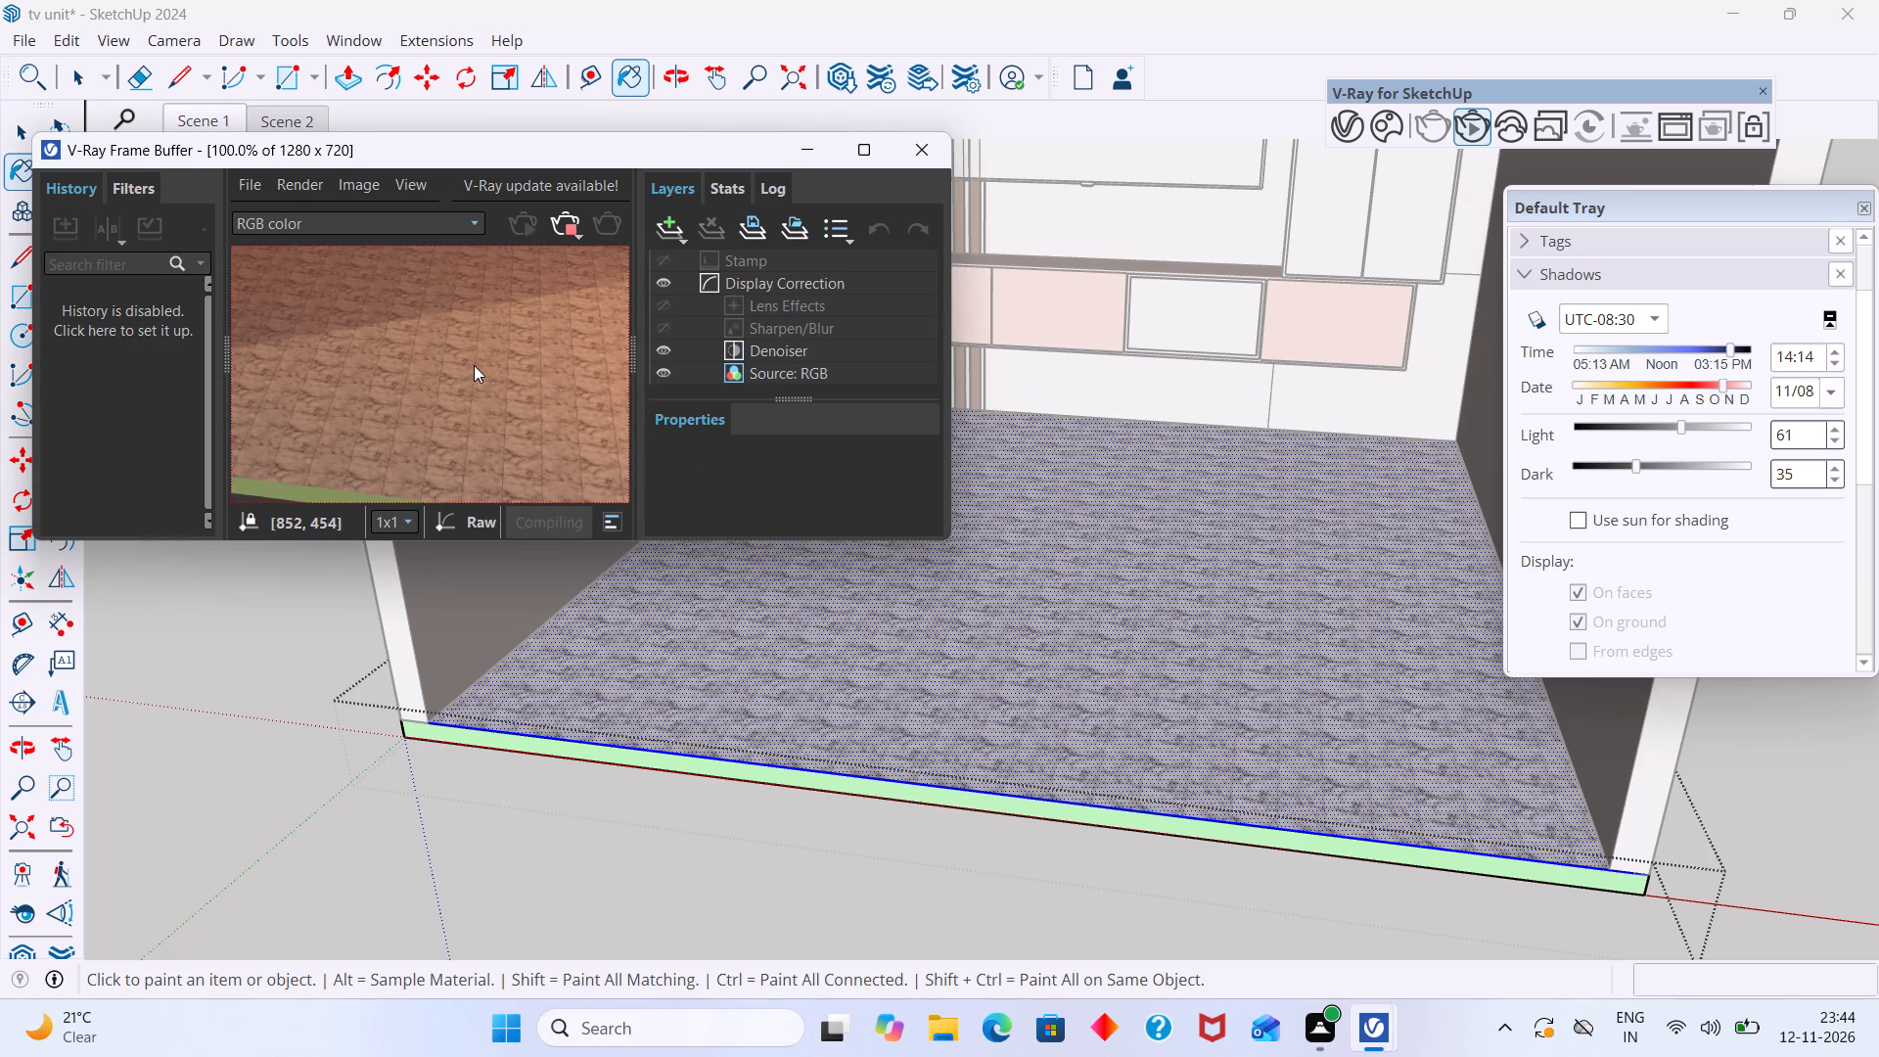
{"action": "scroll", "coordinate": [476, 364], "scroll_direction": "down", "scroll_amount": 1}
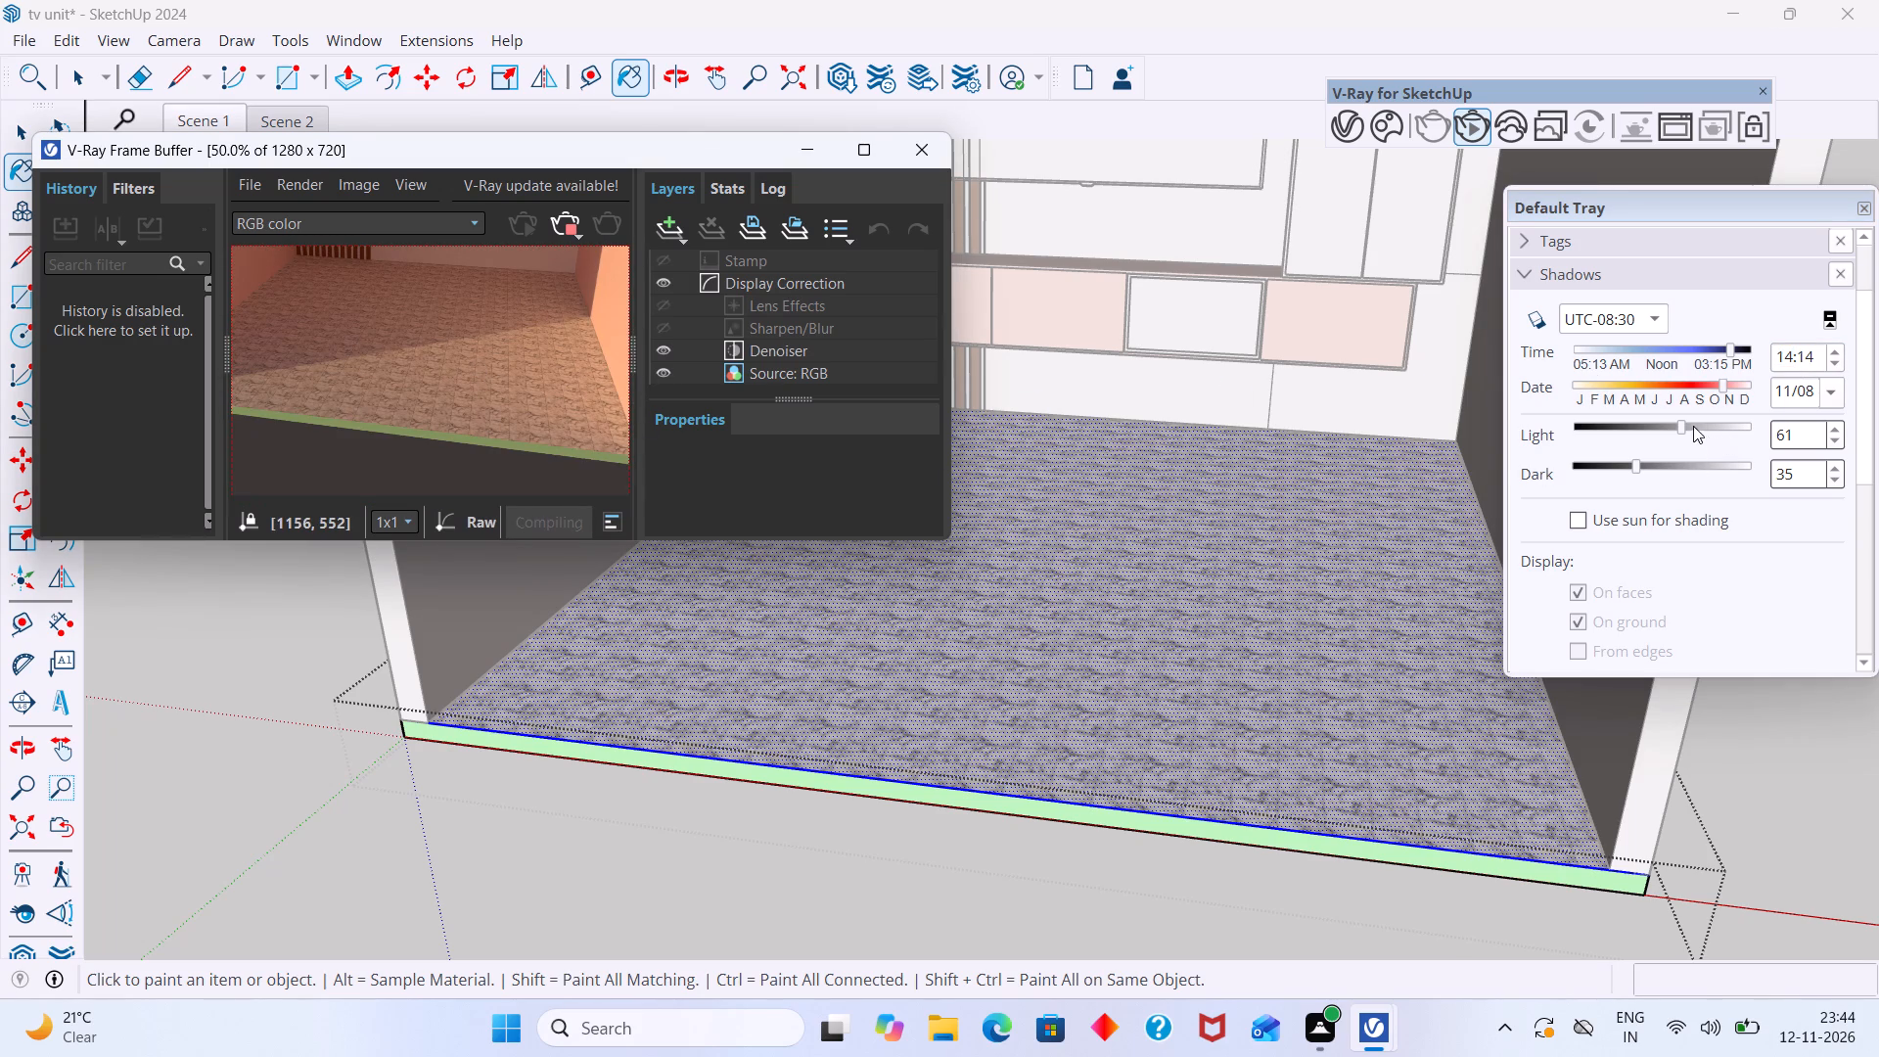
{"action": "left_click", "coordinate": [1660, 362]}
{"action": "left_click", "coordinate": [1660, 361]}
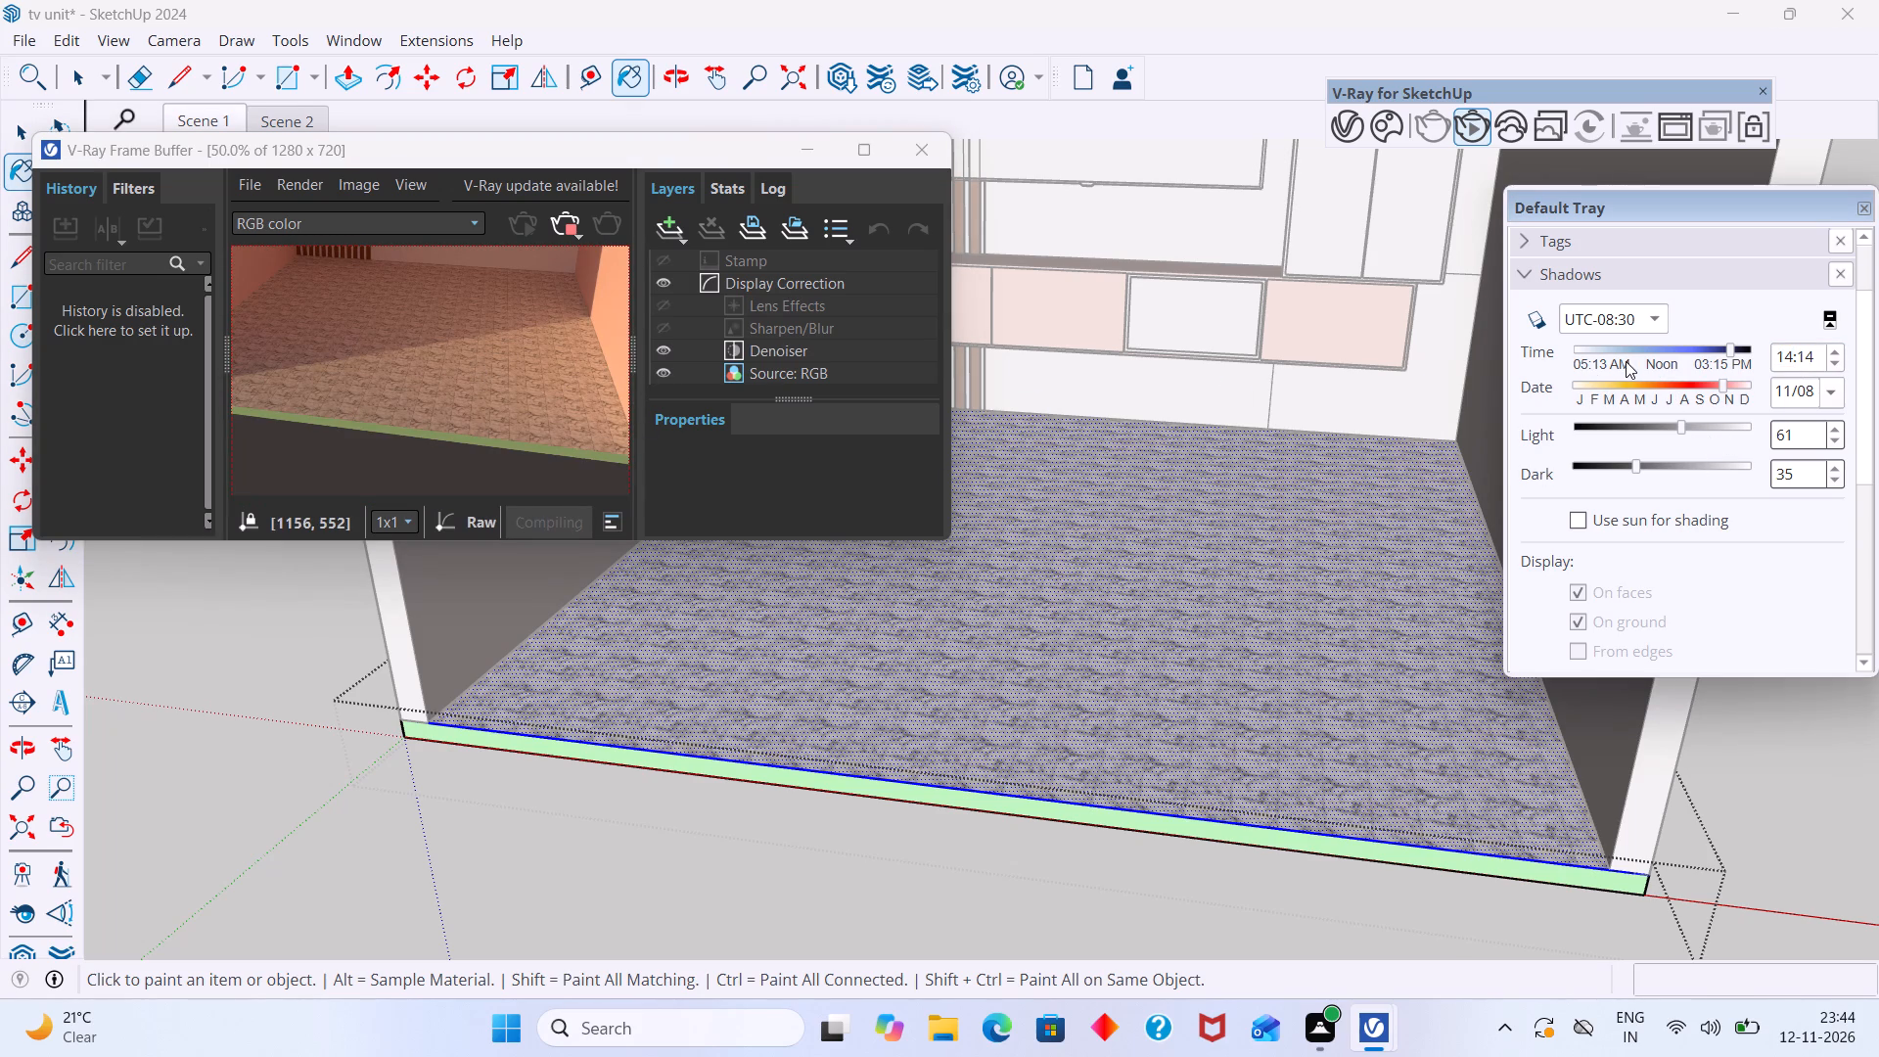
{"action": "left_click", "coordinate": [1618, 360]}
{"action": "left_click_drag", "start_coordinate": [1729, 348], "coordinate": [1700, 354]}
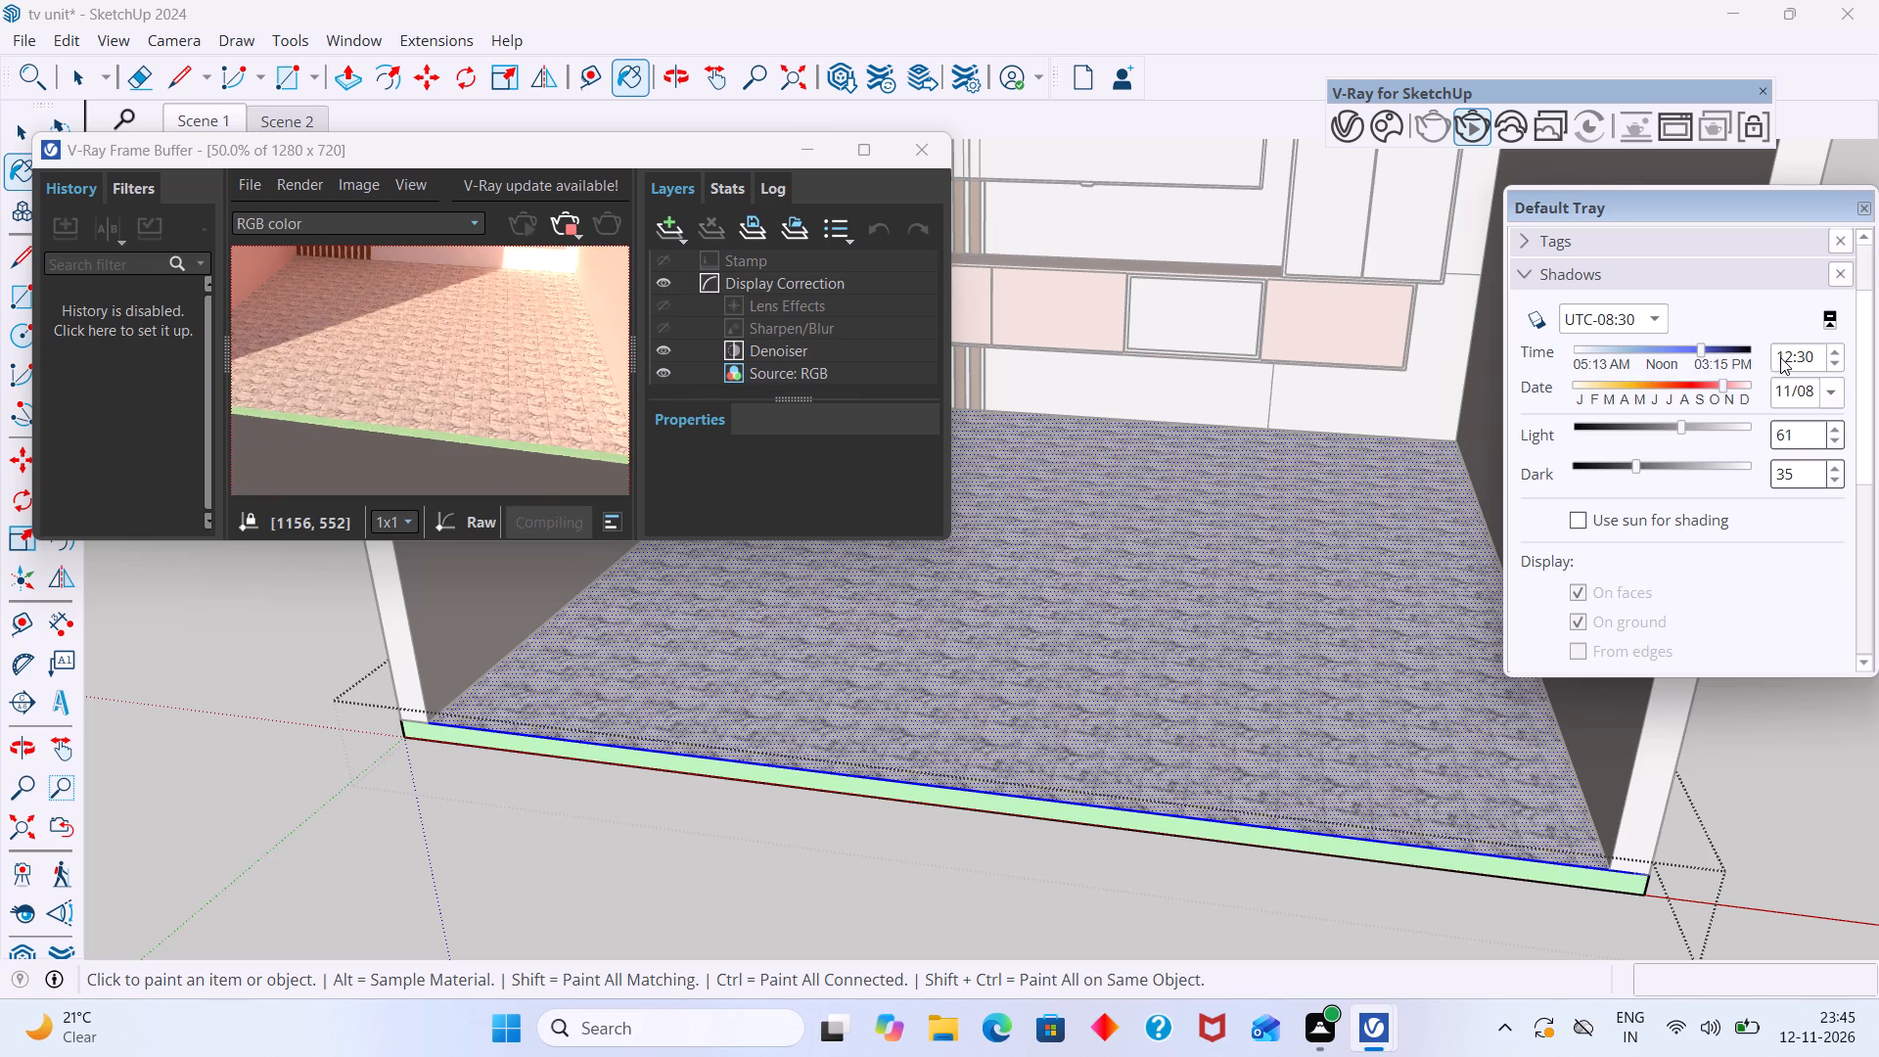
Set the shadow settings to time zone UTC+09:00 and the time to 08:30.
{"action": "left_click", "coordinate": [1655, 317]}
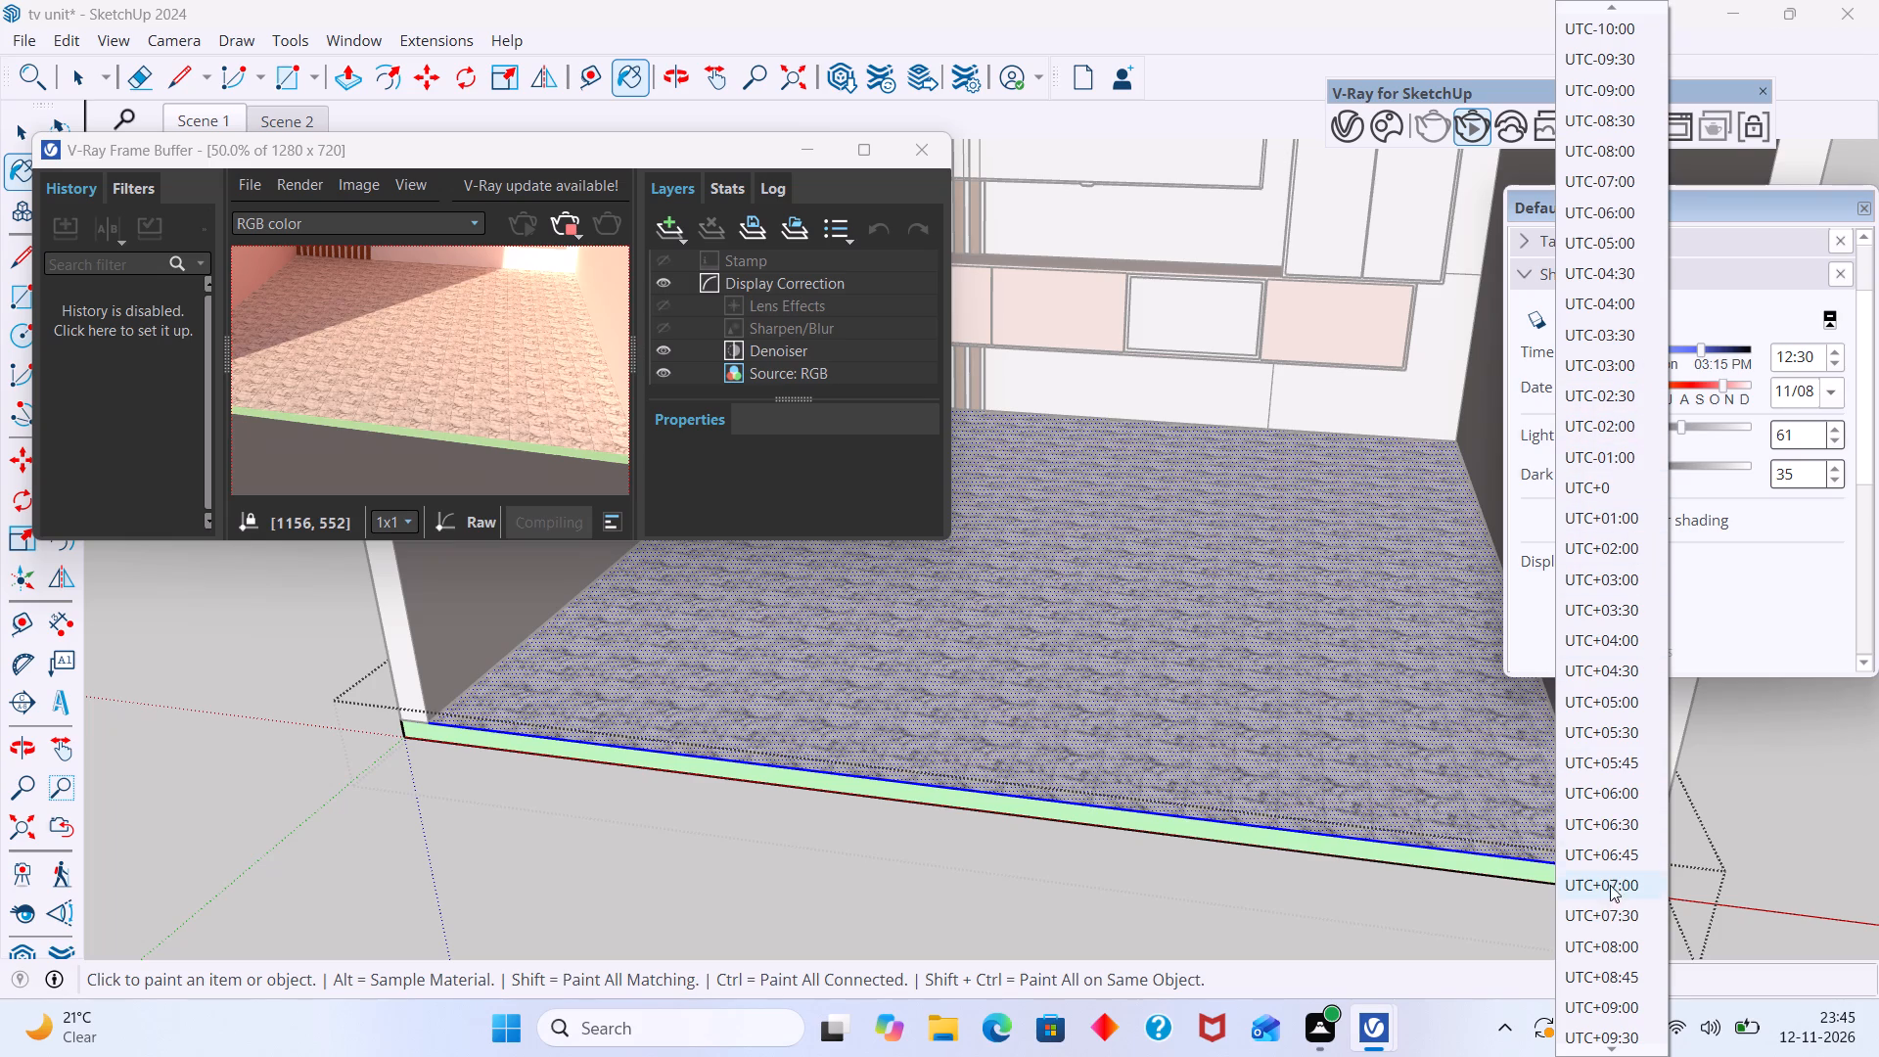
{"action": "left_click", "coordinate": [1616, 1001]}
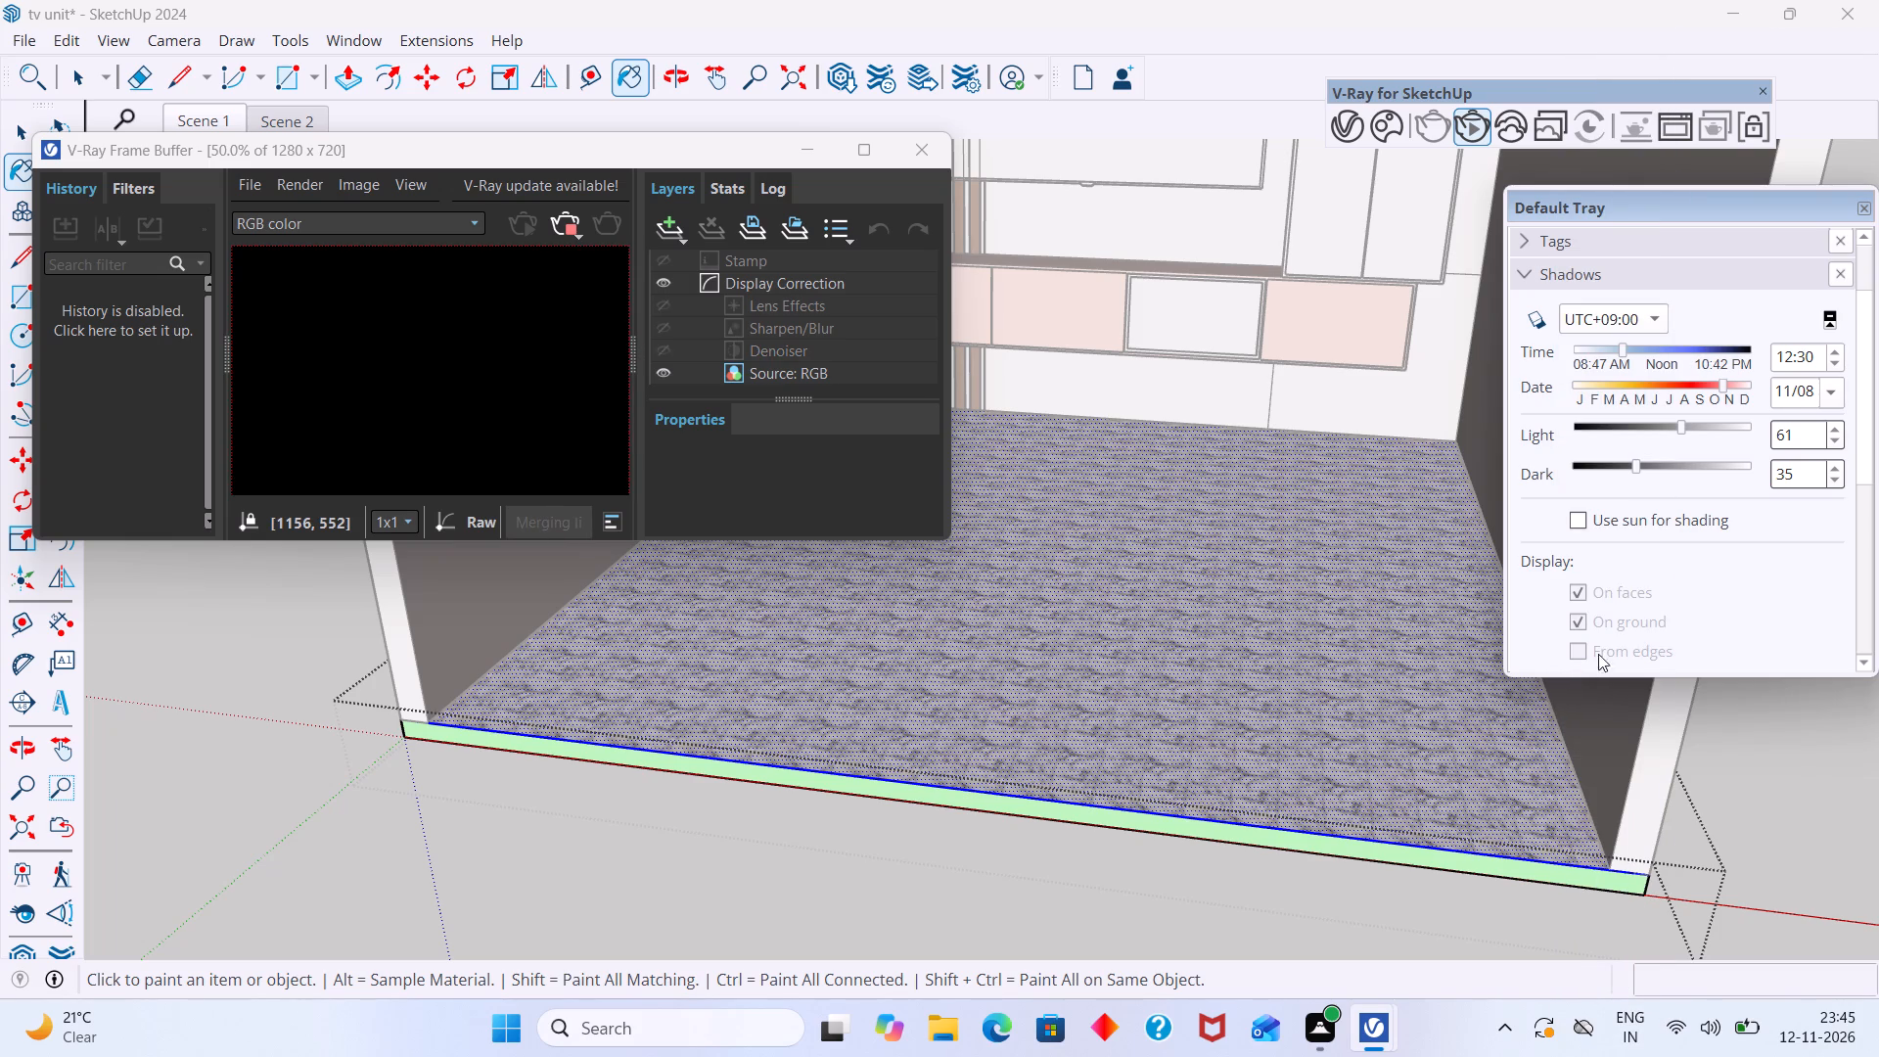
{"action": "left_click", "coordinate": [1830, 368]}
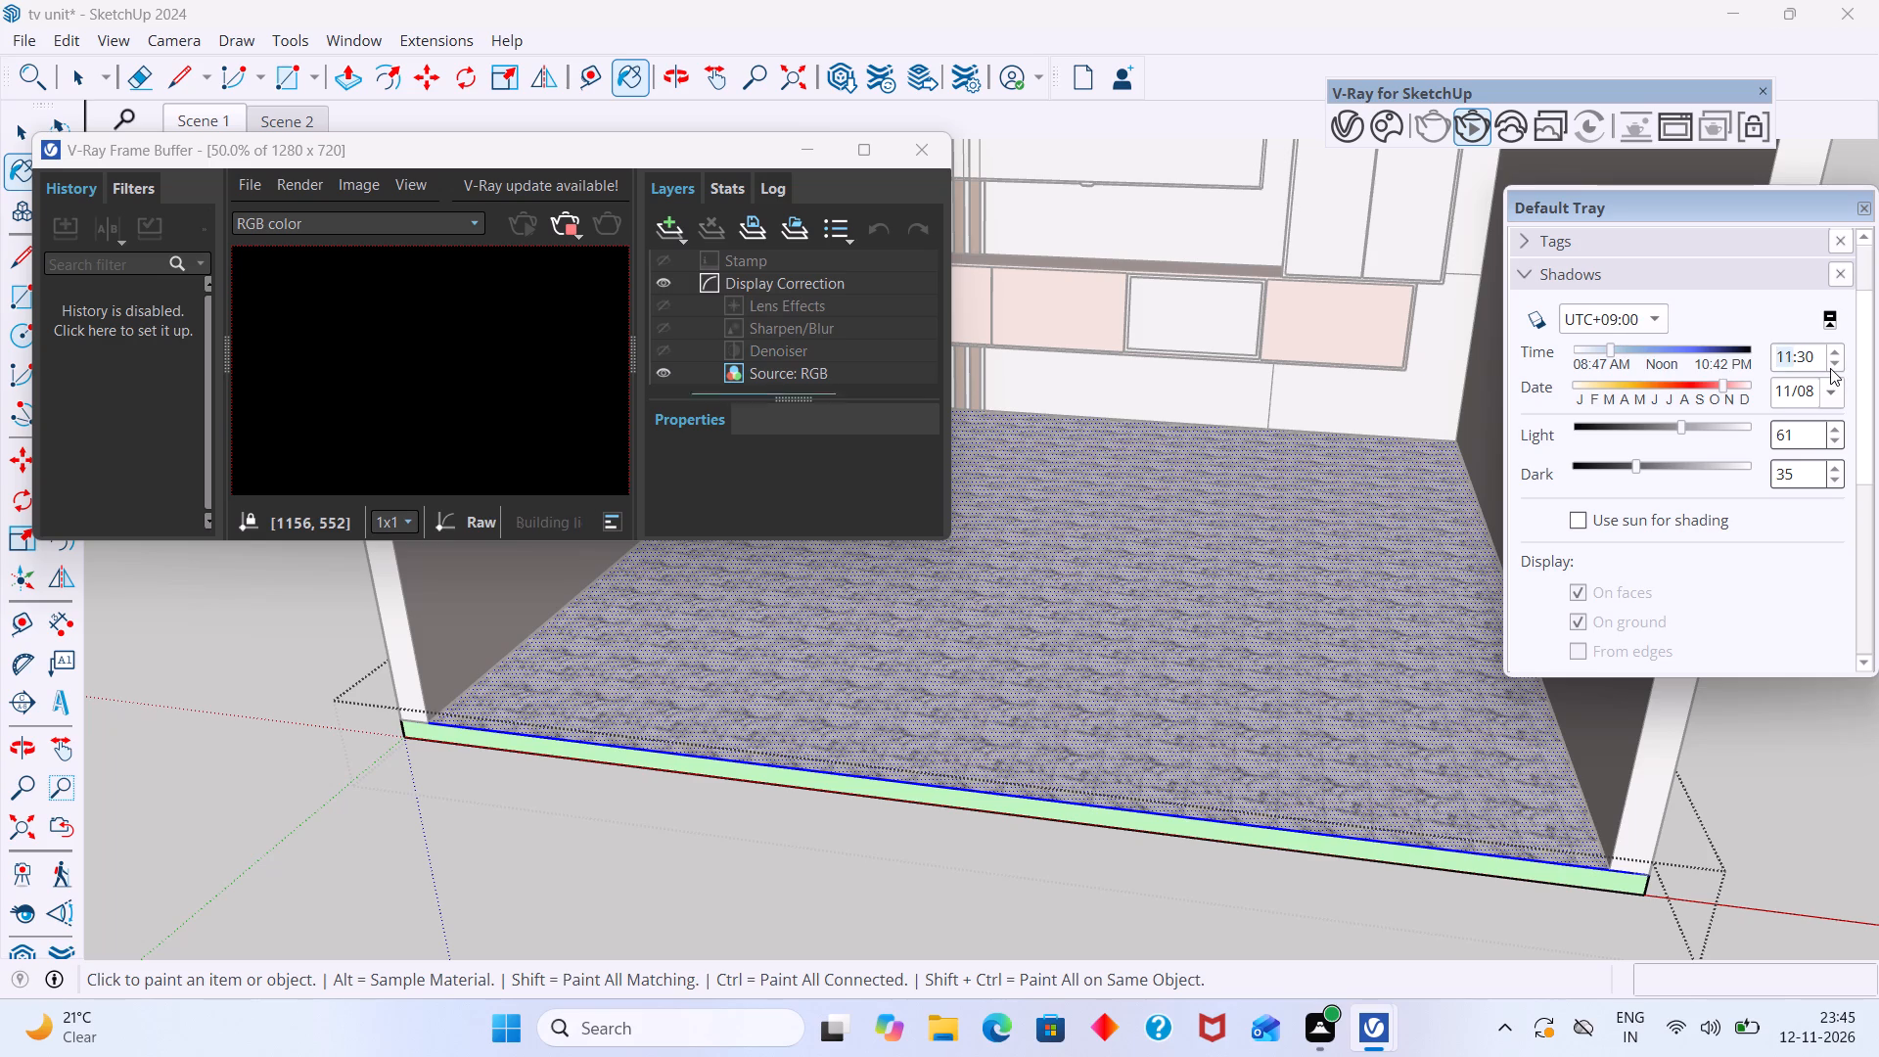
{"action": "left_click", "coordinate": [1830, 367]}
{"action": "triple_click", "coordinate": [1837, 363]}
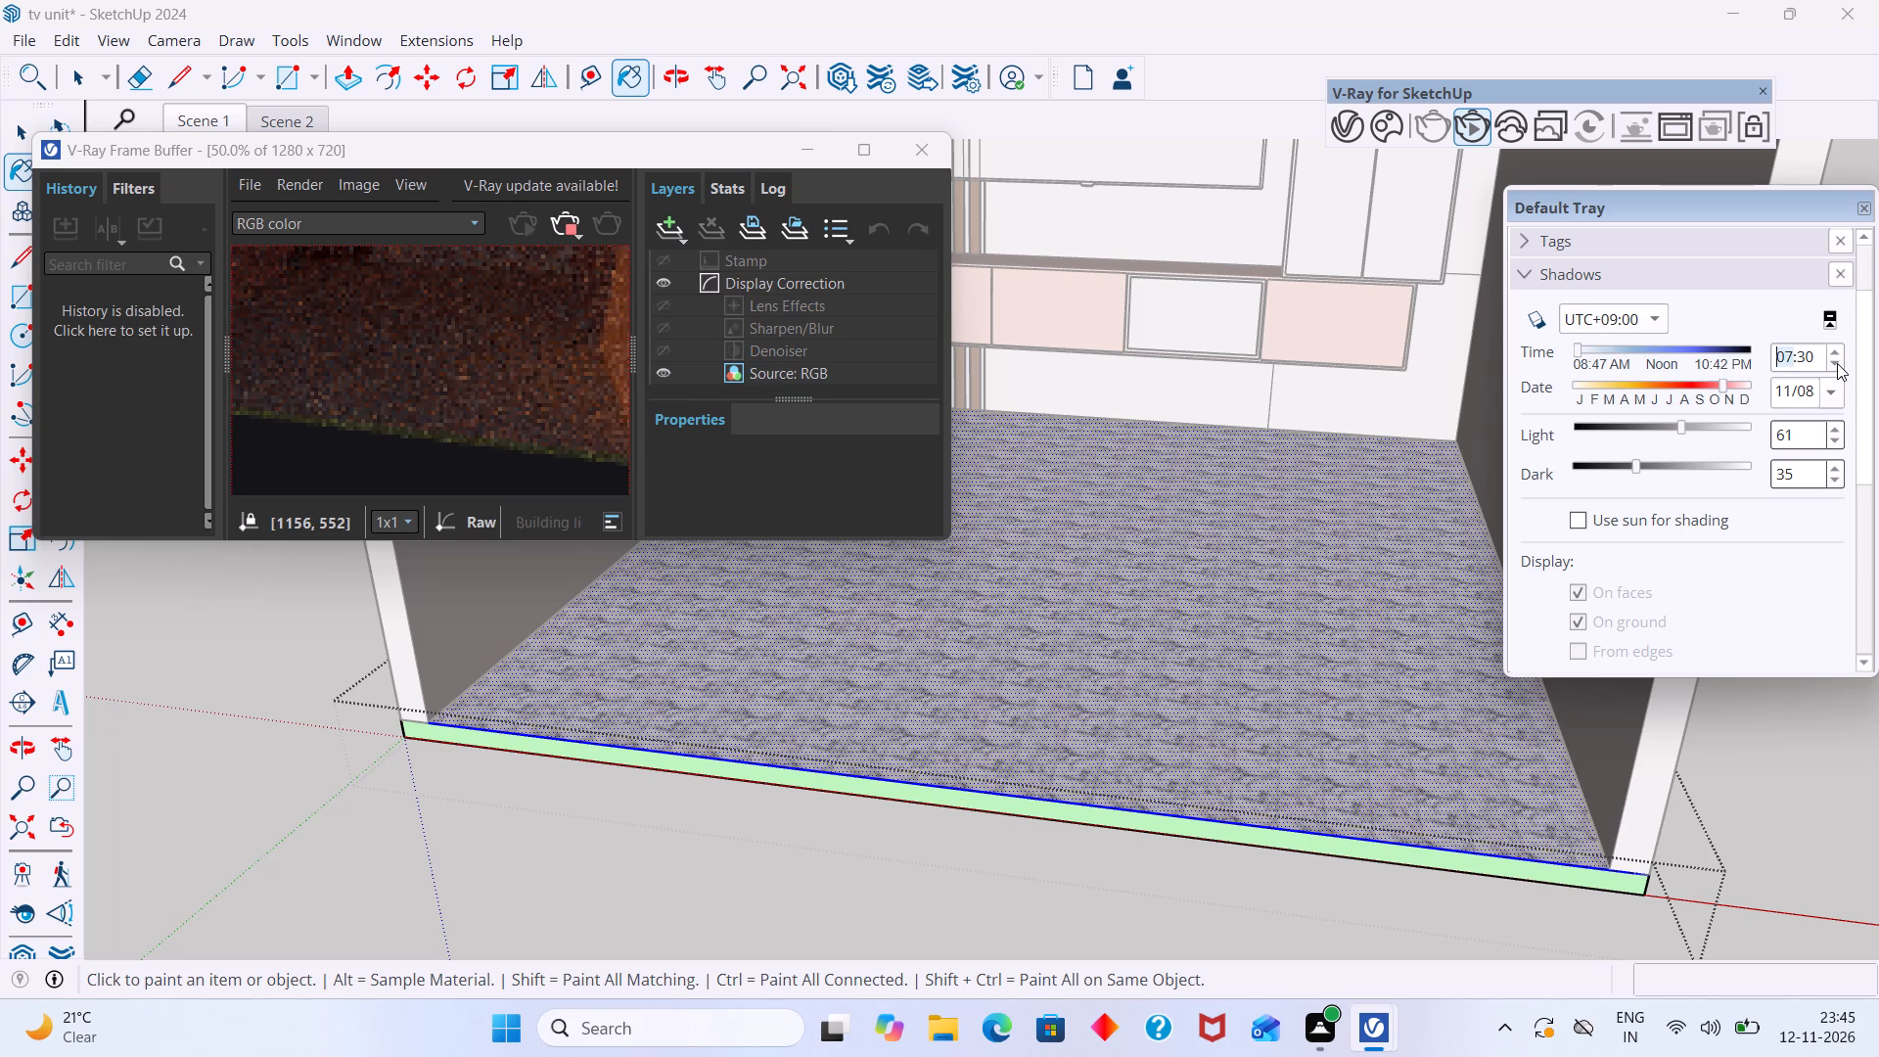
{"action": "left_click", "coordinate": [1835, 351]}
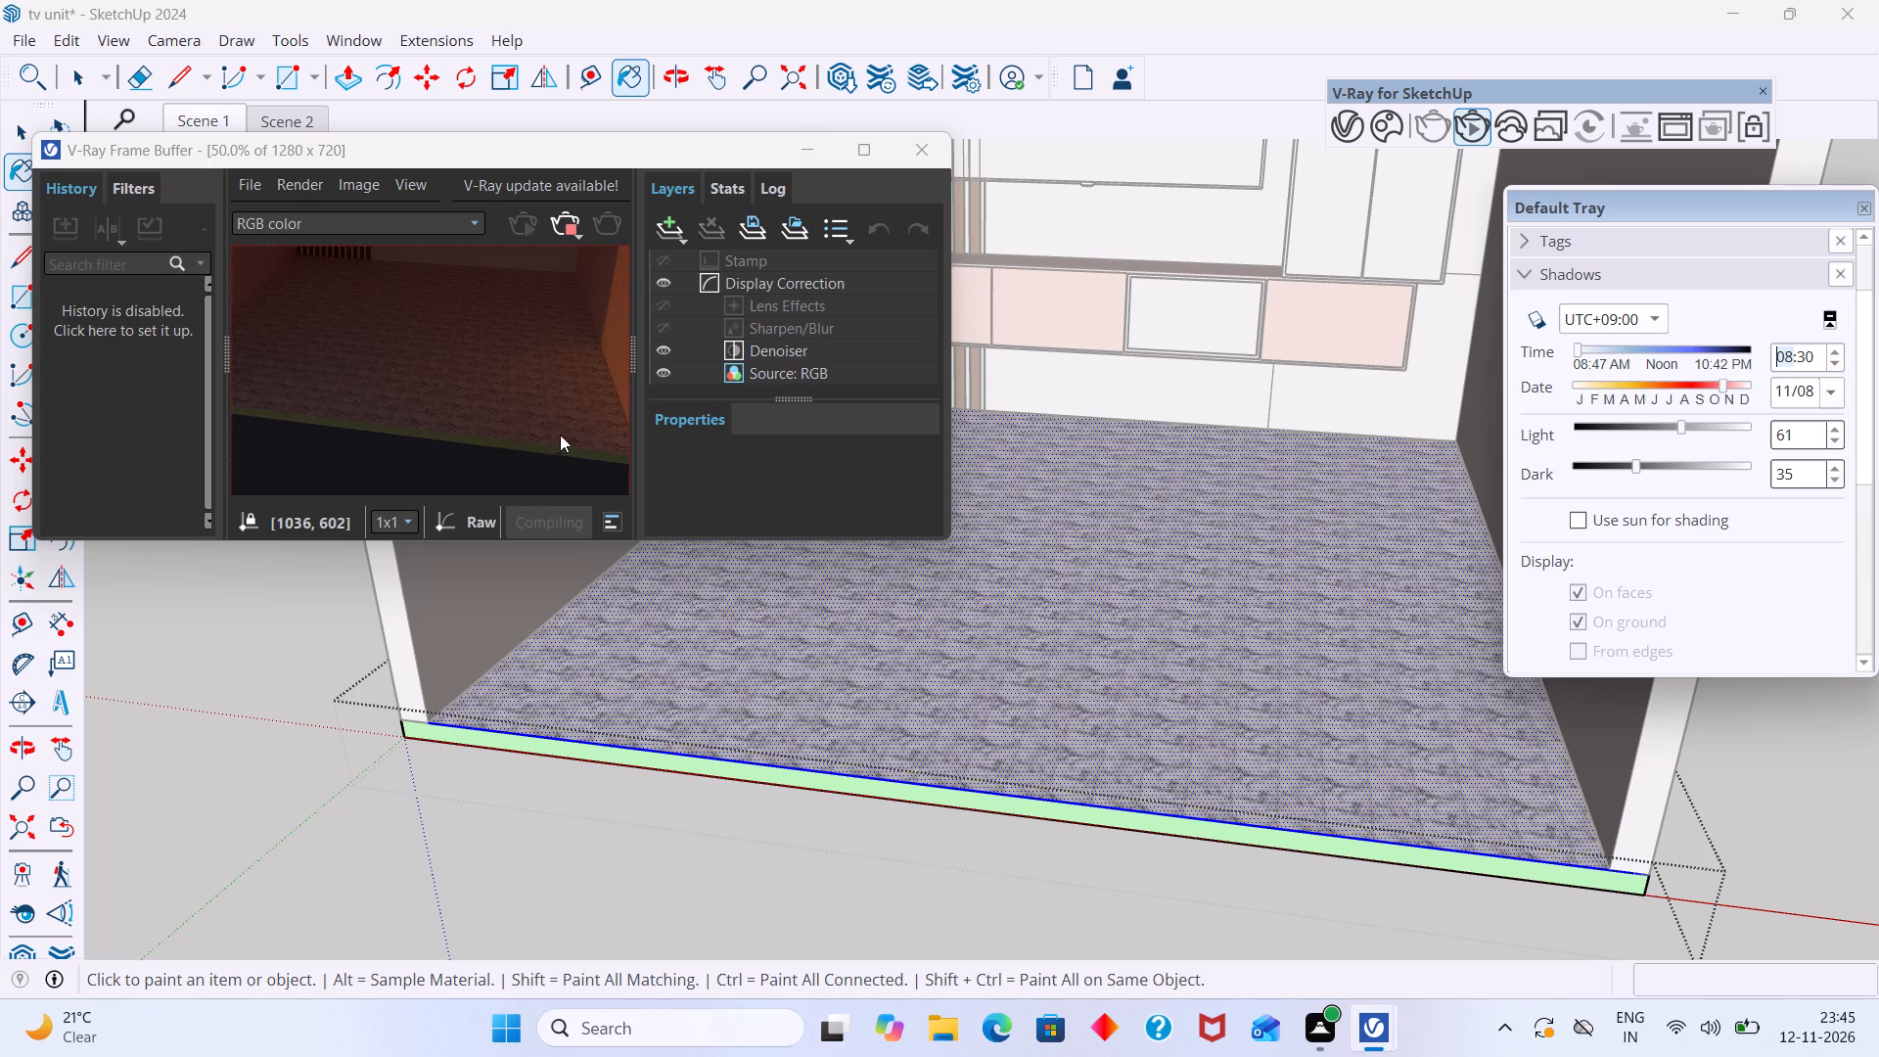
Examine the room and floor lighting in the live render, close up, as a whole and from a lower viewpoint.
{"action": "scroll", "coordinate": [526, 404], "scroll_direction": "up", "scroll_amount": 1}
{"action": "scroll", "coordinate": [526, 403], "scroll_direction": "down", "scroll_amount": 5}
{"action": "scroll", "coordinate": [444, 396], "scroll_direction": "up", "scroll_amount": 3}
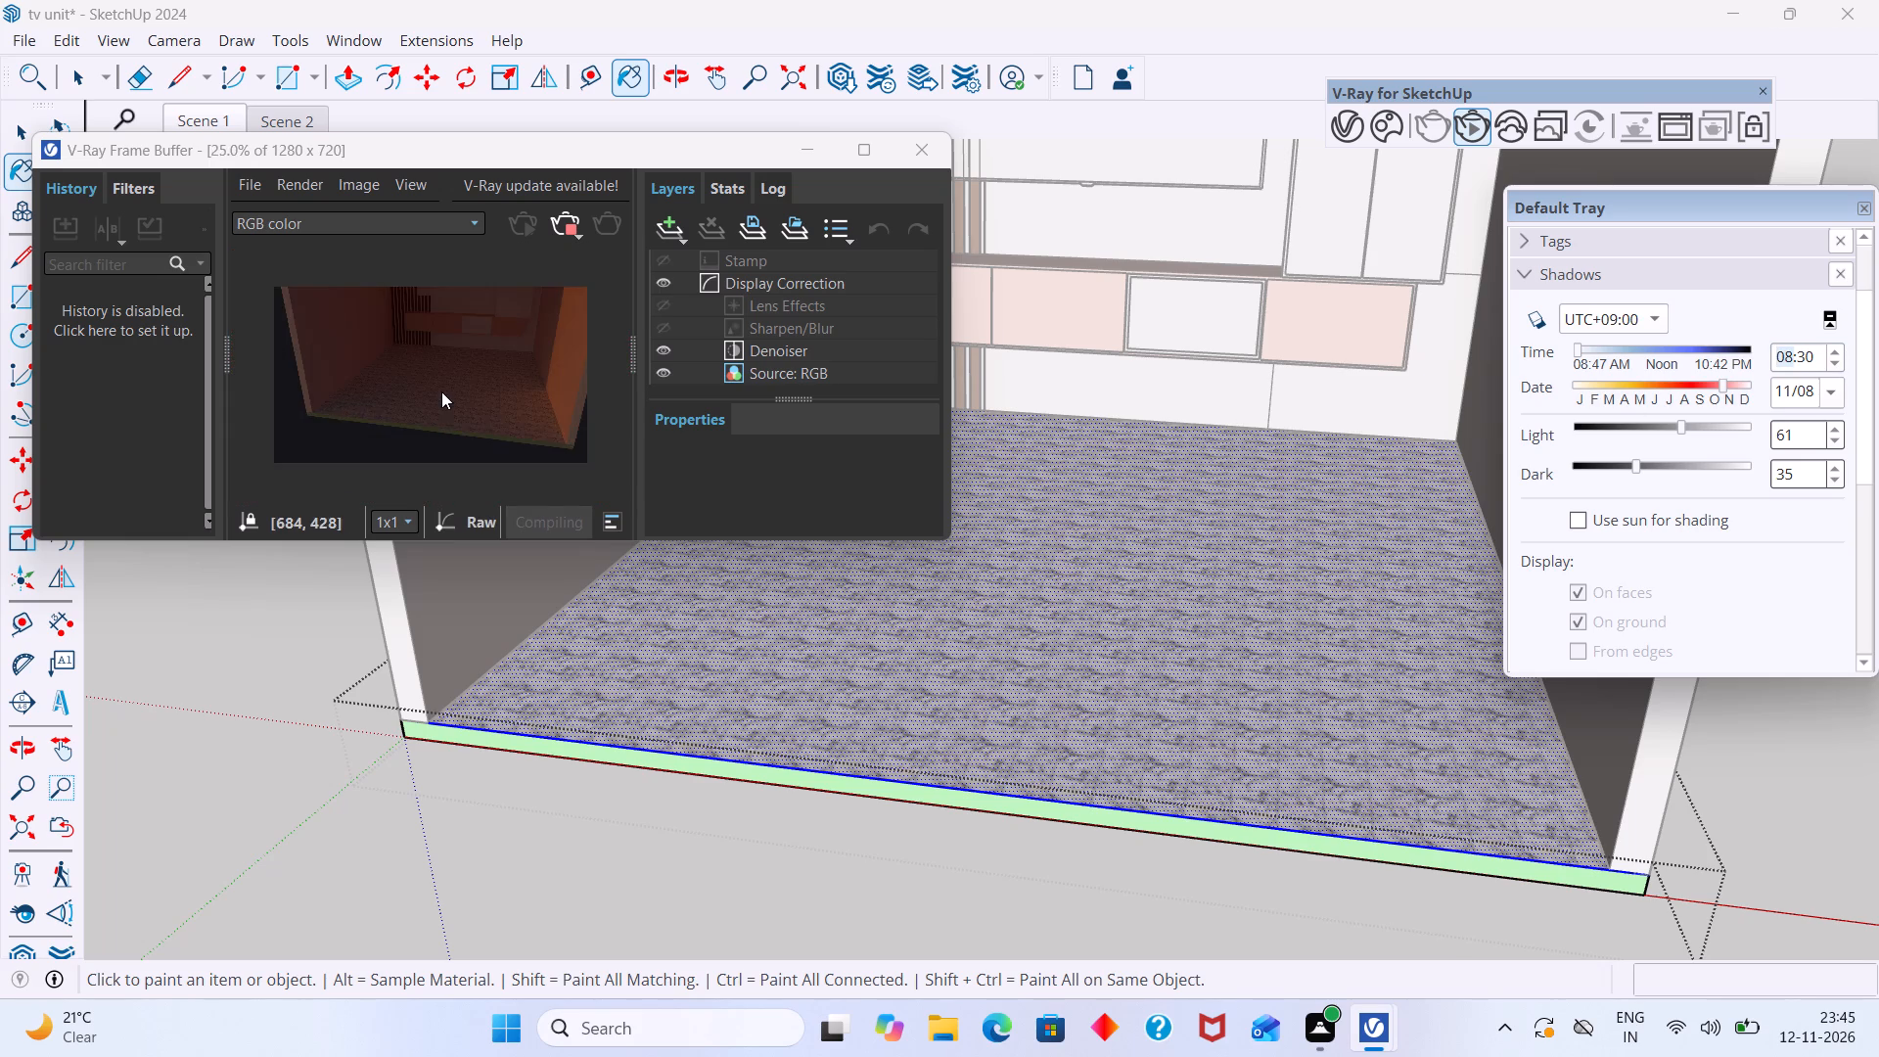
{"action": "scroll", "coordinate": [441, 391], "scroll_direction": "up", "scroll_amount": 1}
{"action": "middle_click_drag", "start_coordinate": [437, 386], "coordinate": [417, 350]}
{"action": "middle_click_drag", "start_coordinate": [486, 377], "coordinate": [555, 470], "text": "shift"}
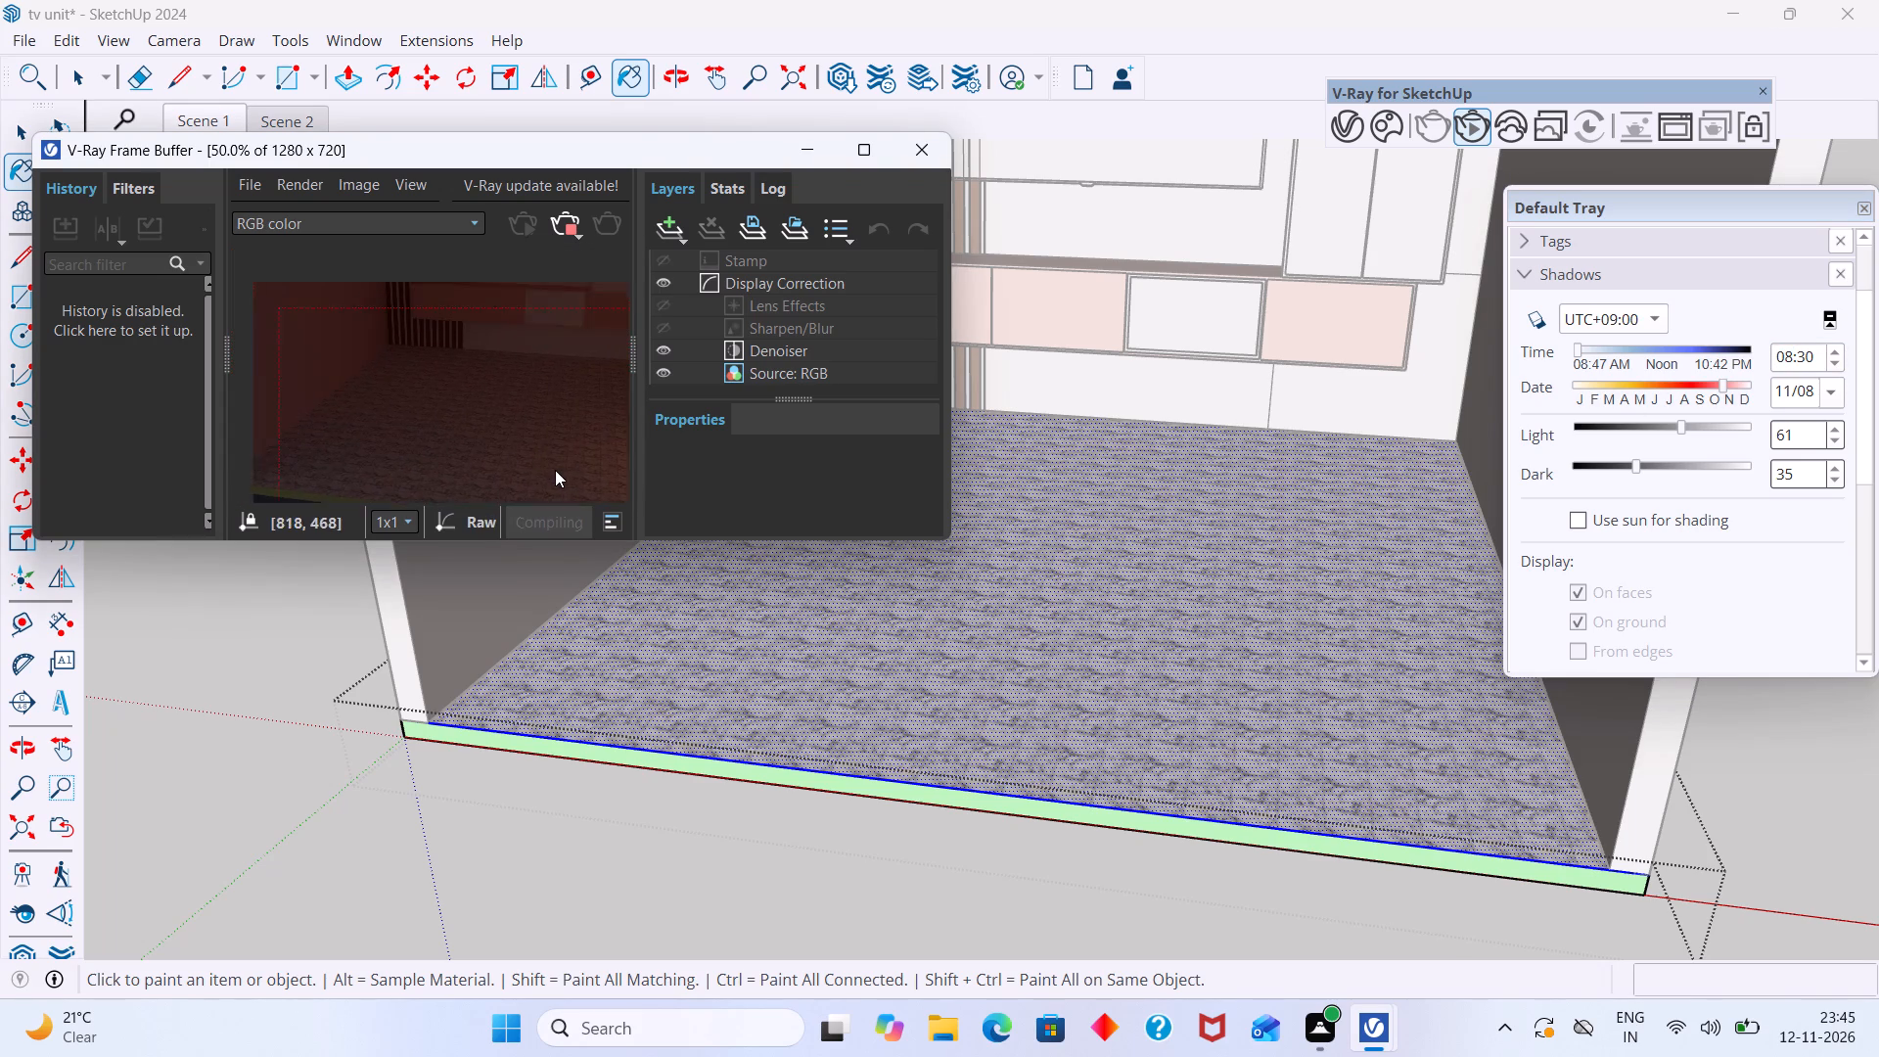
{"action": "middle_click_drag", "start_coordinate": [555, 470], "coordinate": [565, 483], "text": "shift"}
{"action": "middle_click_drag", "start_coordinate": [548, 445], "coordinate": [541, 419]}
{"action": "scroll", "coordinate": [531, 398], "scroll_direction": "down", "scroll_amount": 2}
{"action": "scroll", "coordinate": [488, 395], "scroll_direction": "up", "scroll_amount": 1}
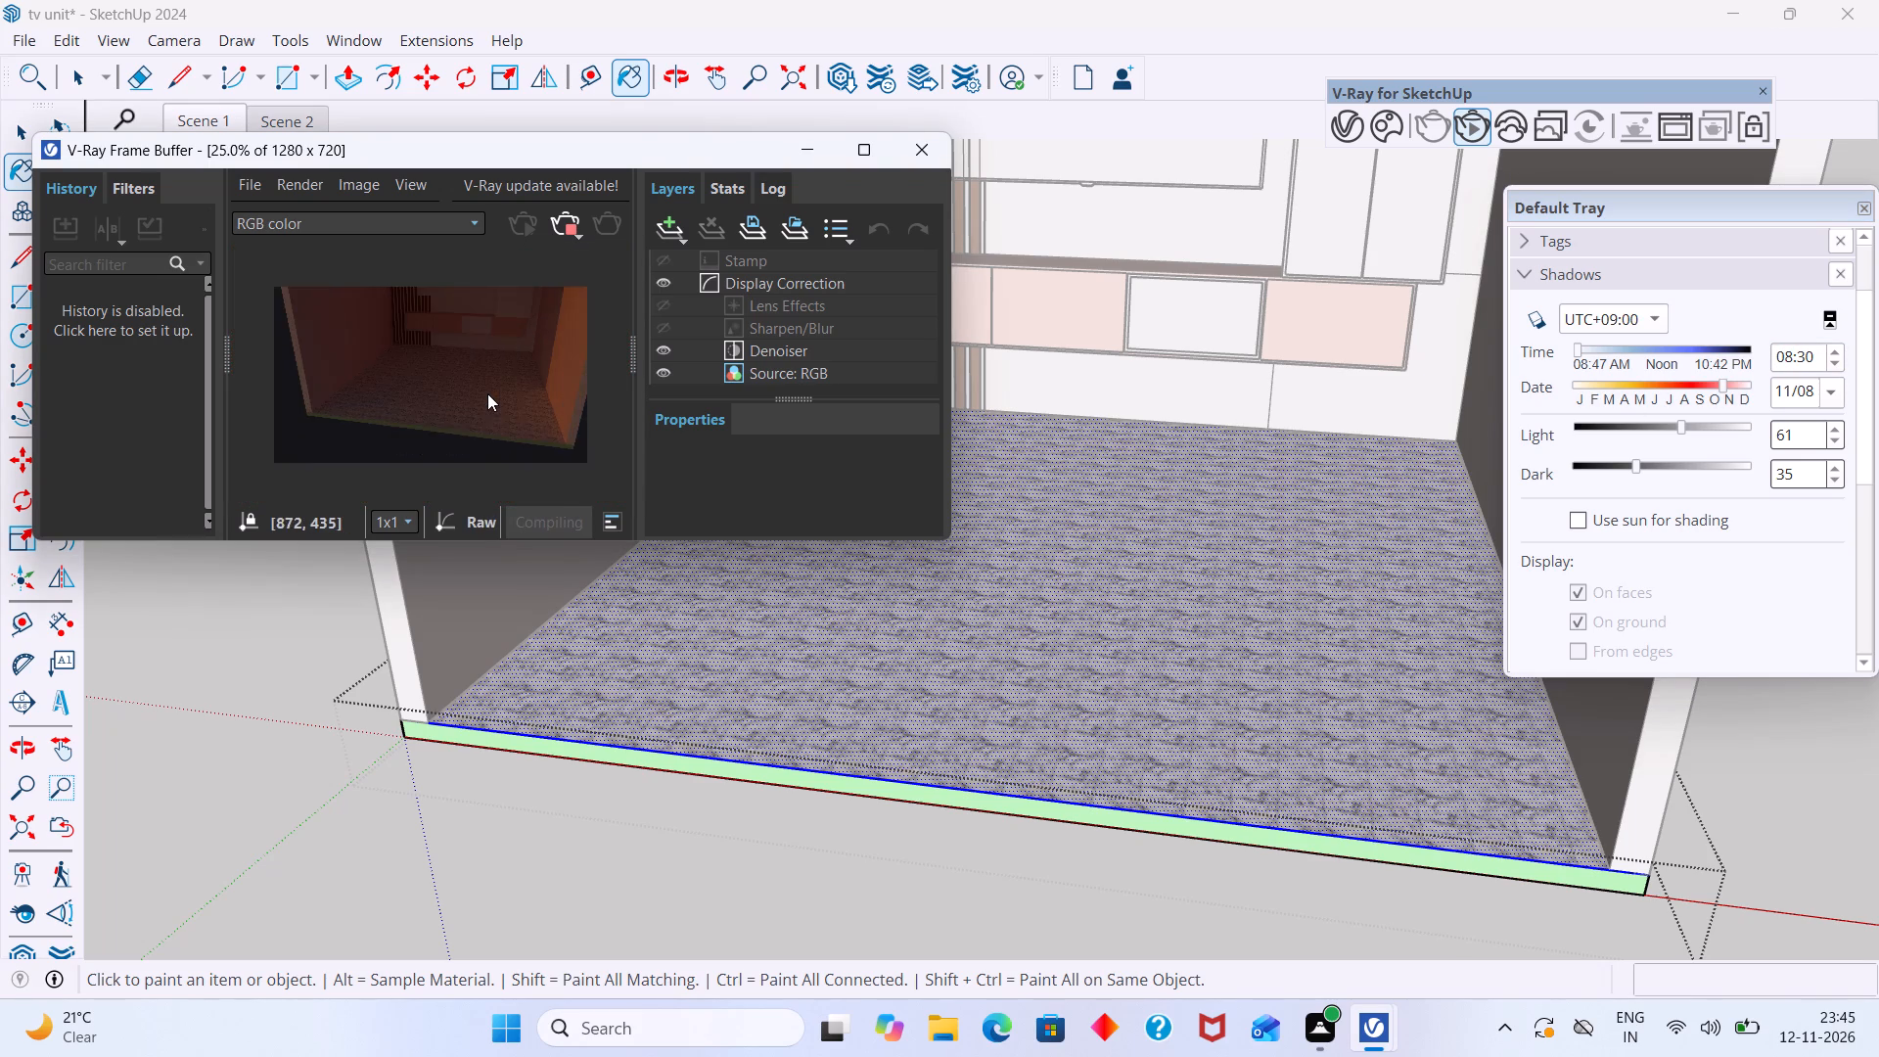
{"action": "scroll", "coordinate": [486, 392], "scroll_direction": "up", "scroll_amount": 2}
{"action": "scroll", "coordinate": [486, 392], "scroll_direction": "down", "scroll_amount": 3}
{"action": "scroll", "coordinate": [508, 391], "scroll_direction": "up", "scroll_amount": 1}
{"action": "middle_click_drag", "start_coordinate": [983, 669], "coordinate": [983, 658]}
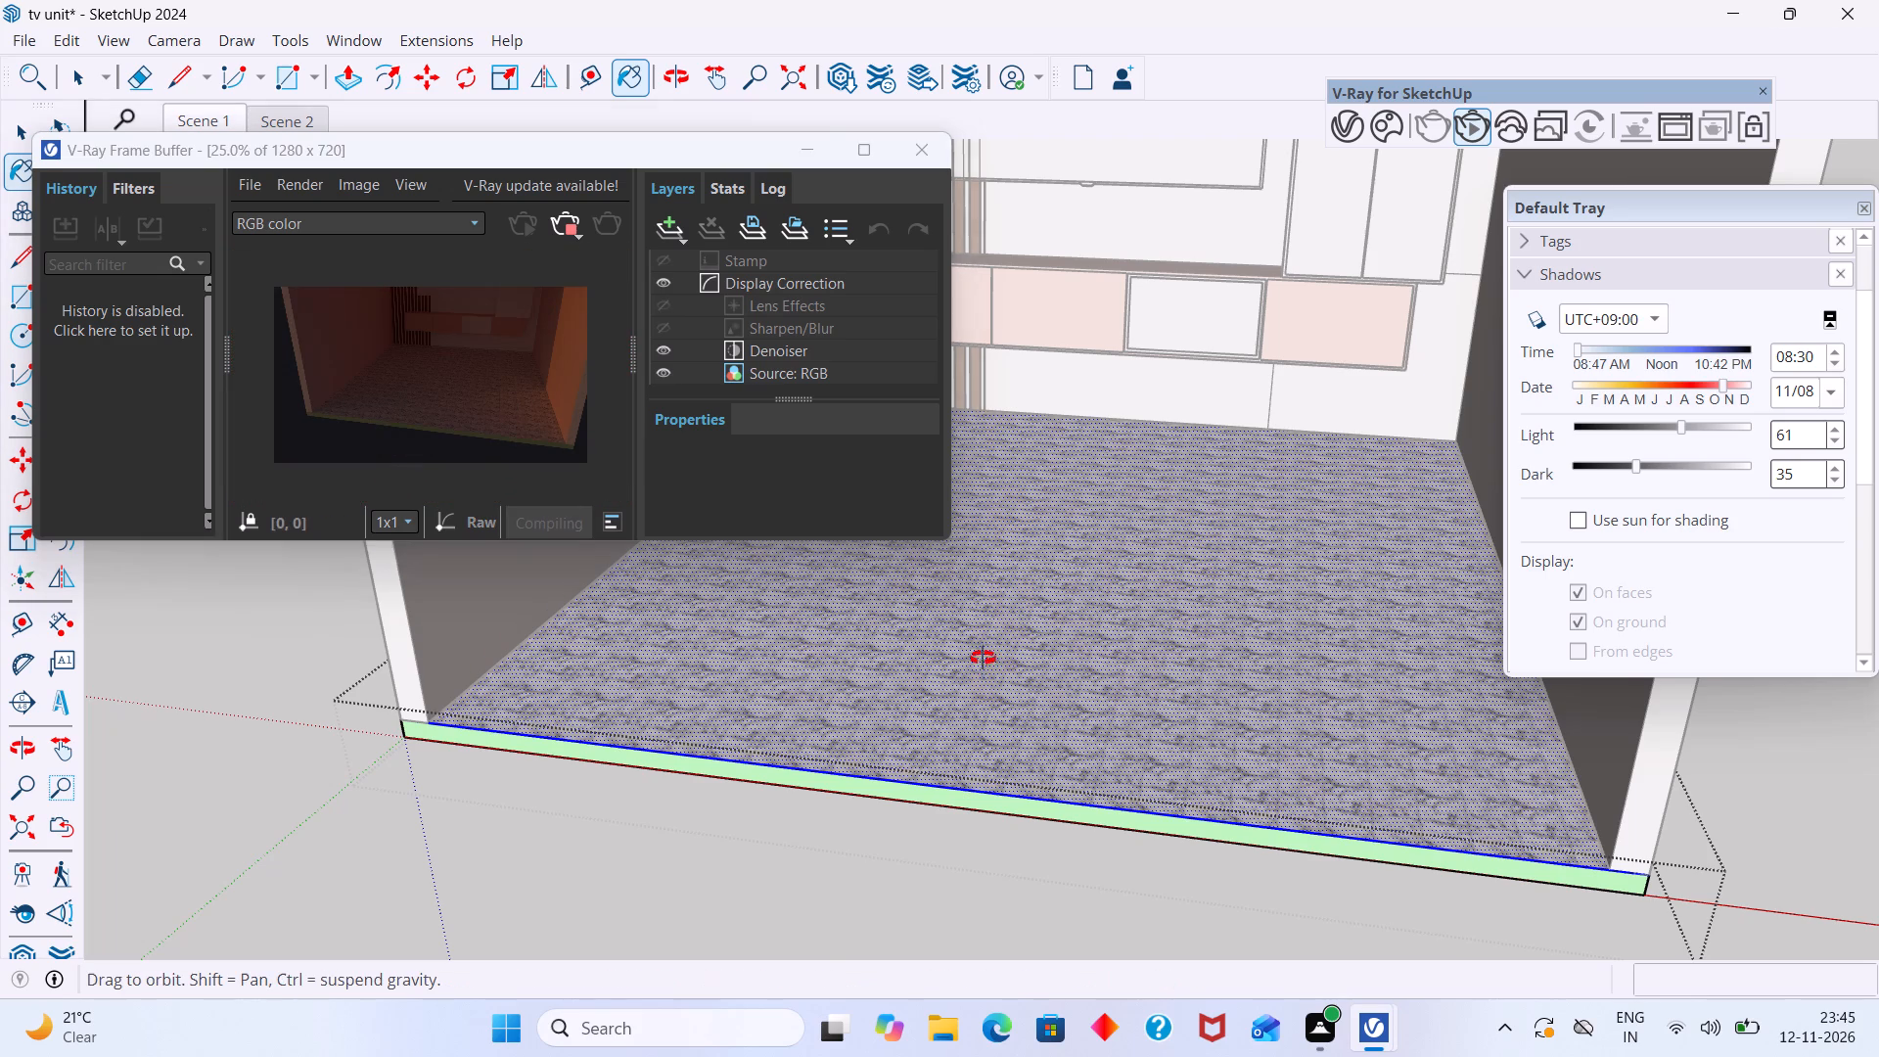
{"action": "middle_click_drag", "start_coordinate": [983, 658], "coordinate": [985, 579]}
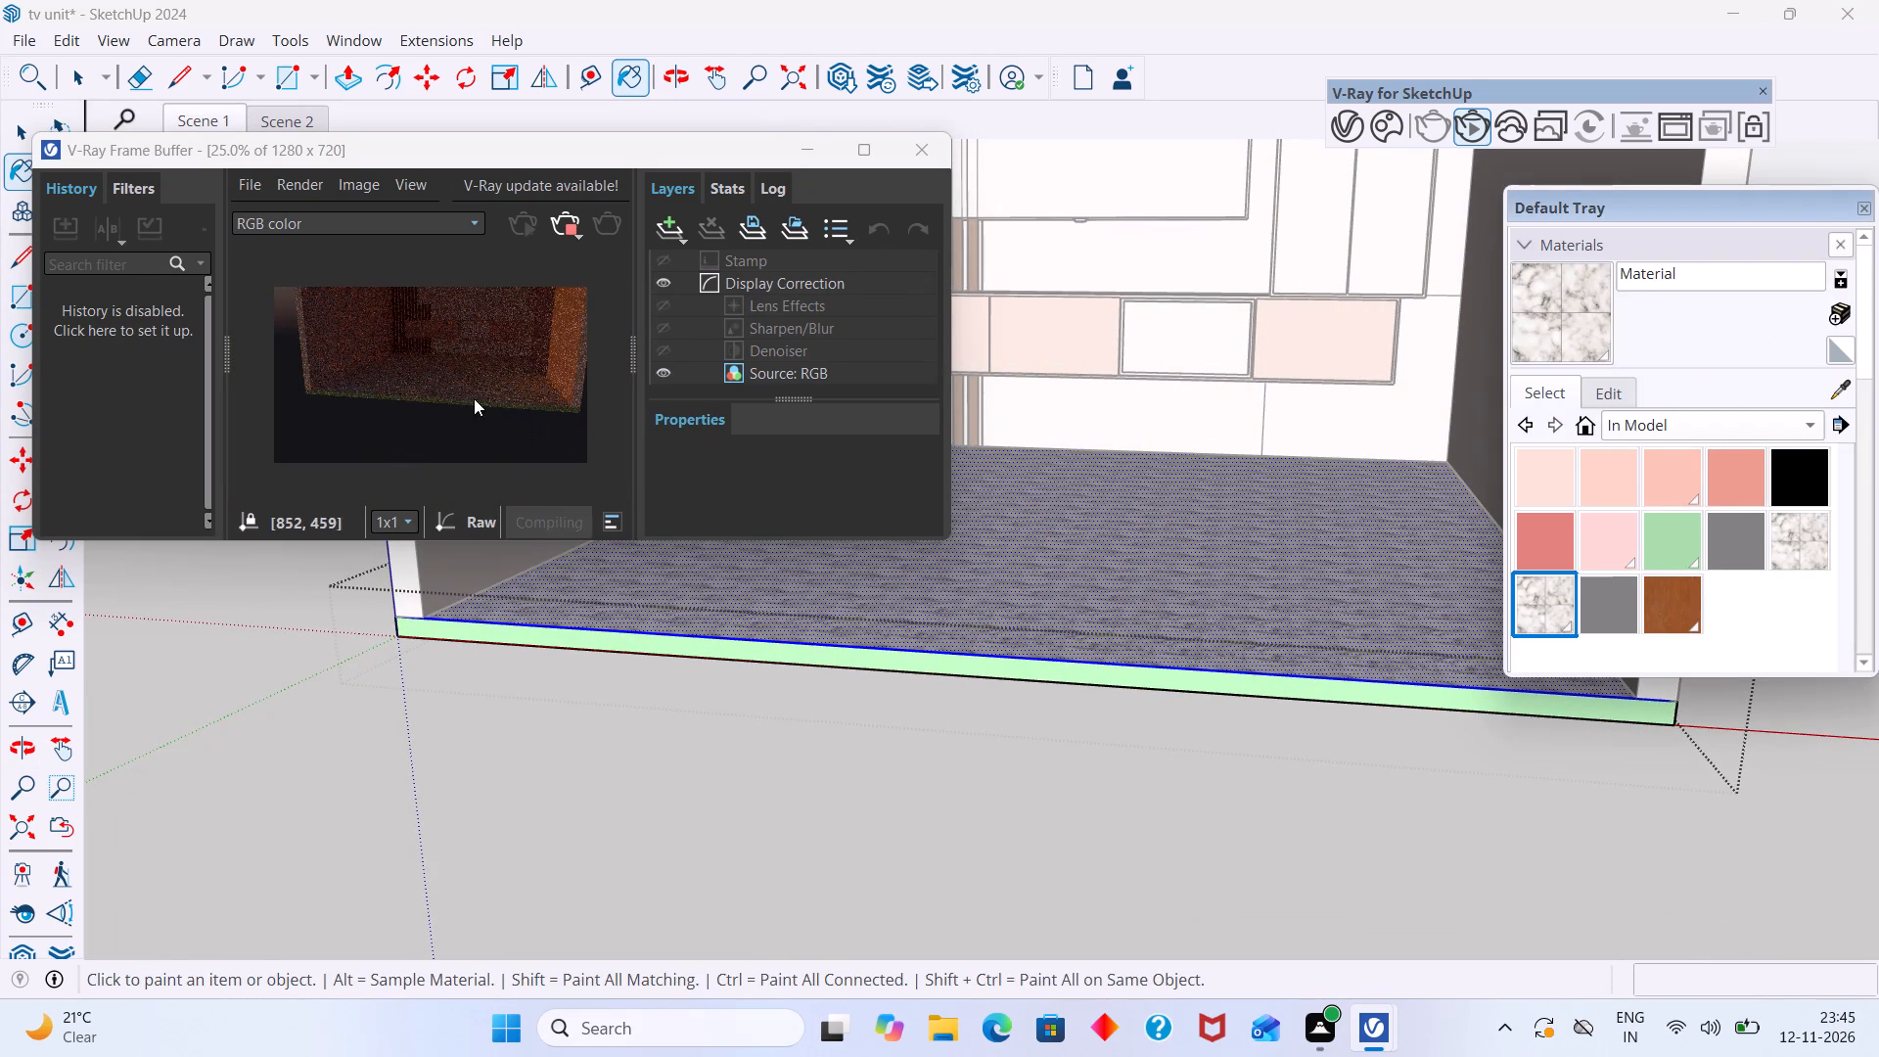
{"action": "scroll", "coordinate": [482, 379], "scroll_direction": "up", "scroll_amount": 1}
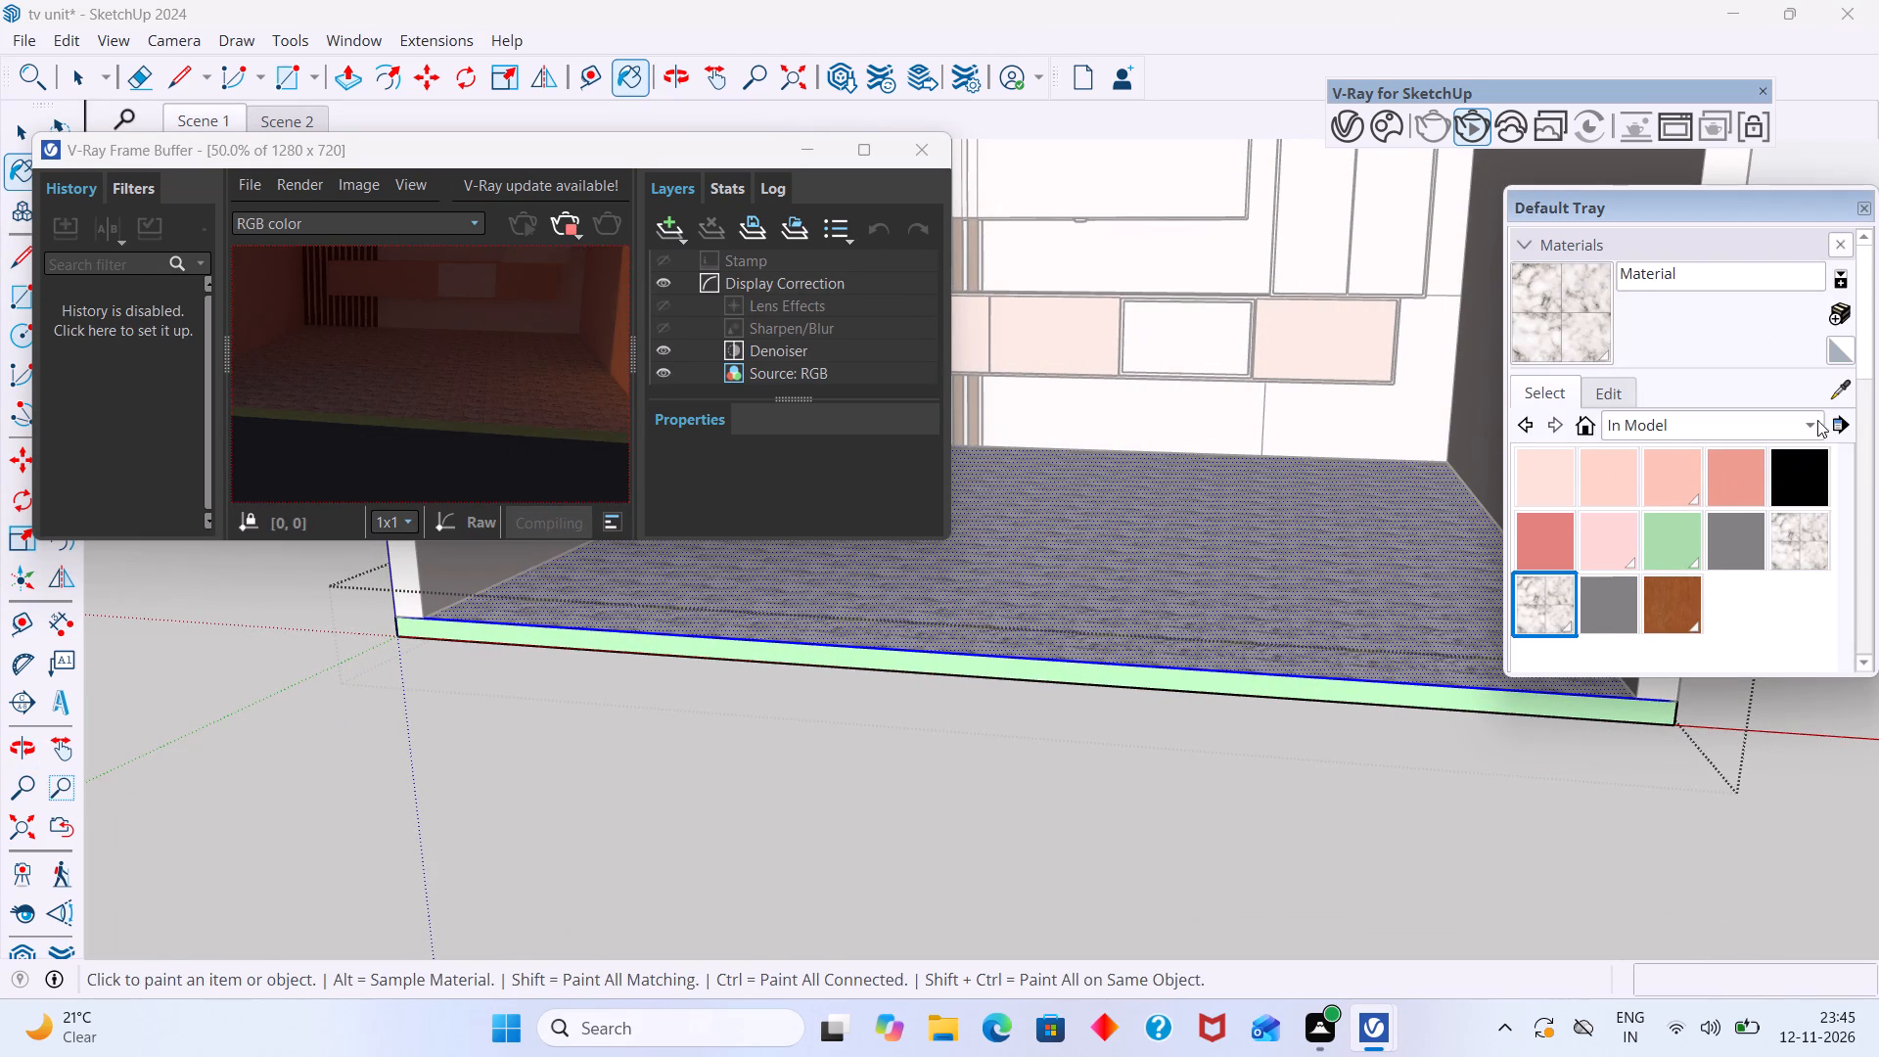
Set the time in the shadow settings to 09:30.
{"action": "left_click", "coordinate": [1536, 238]}
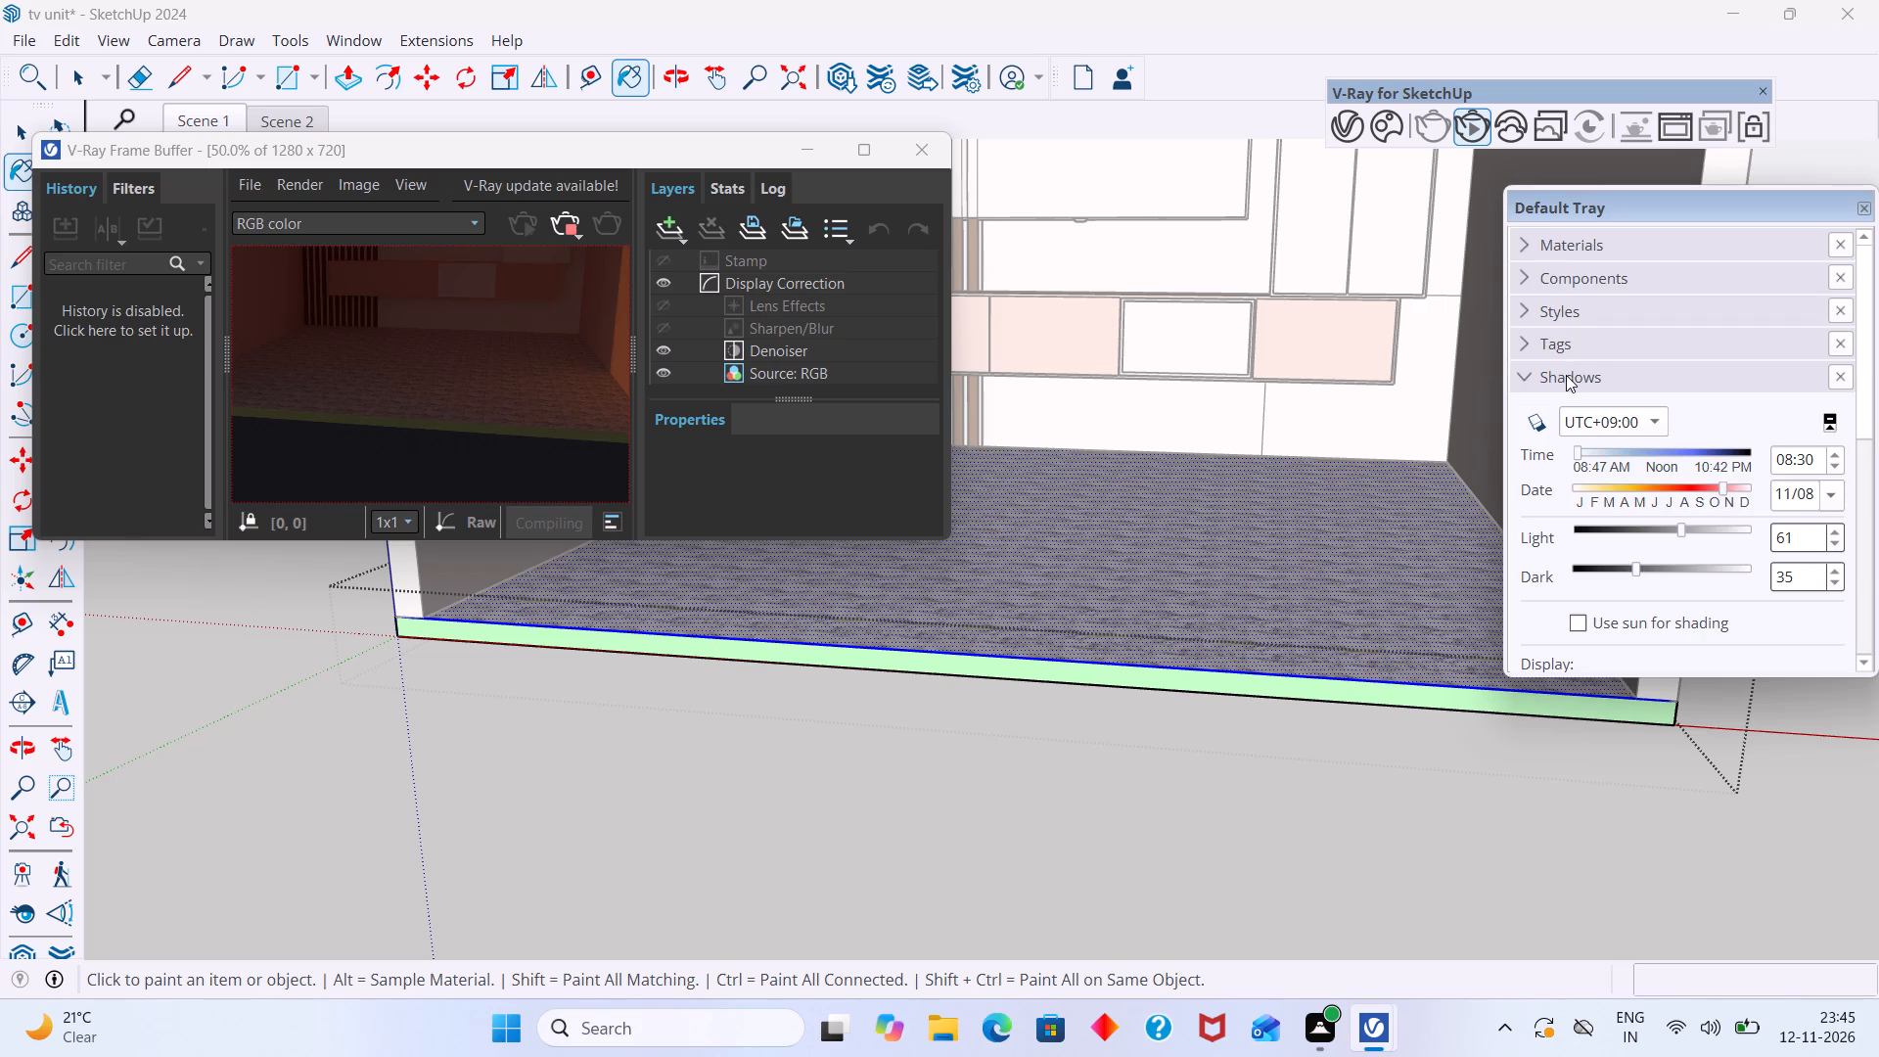
{"action": "left_click", "coordinate": [1566, 375]}
{"action": "left_click", "coordinate": [1581, 381]}
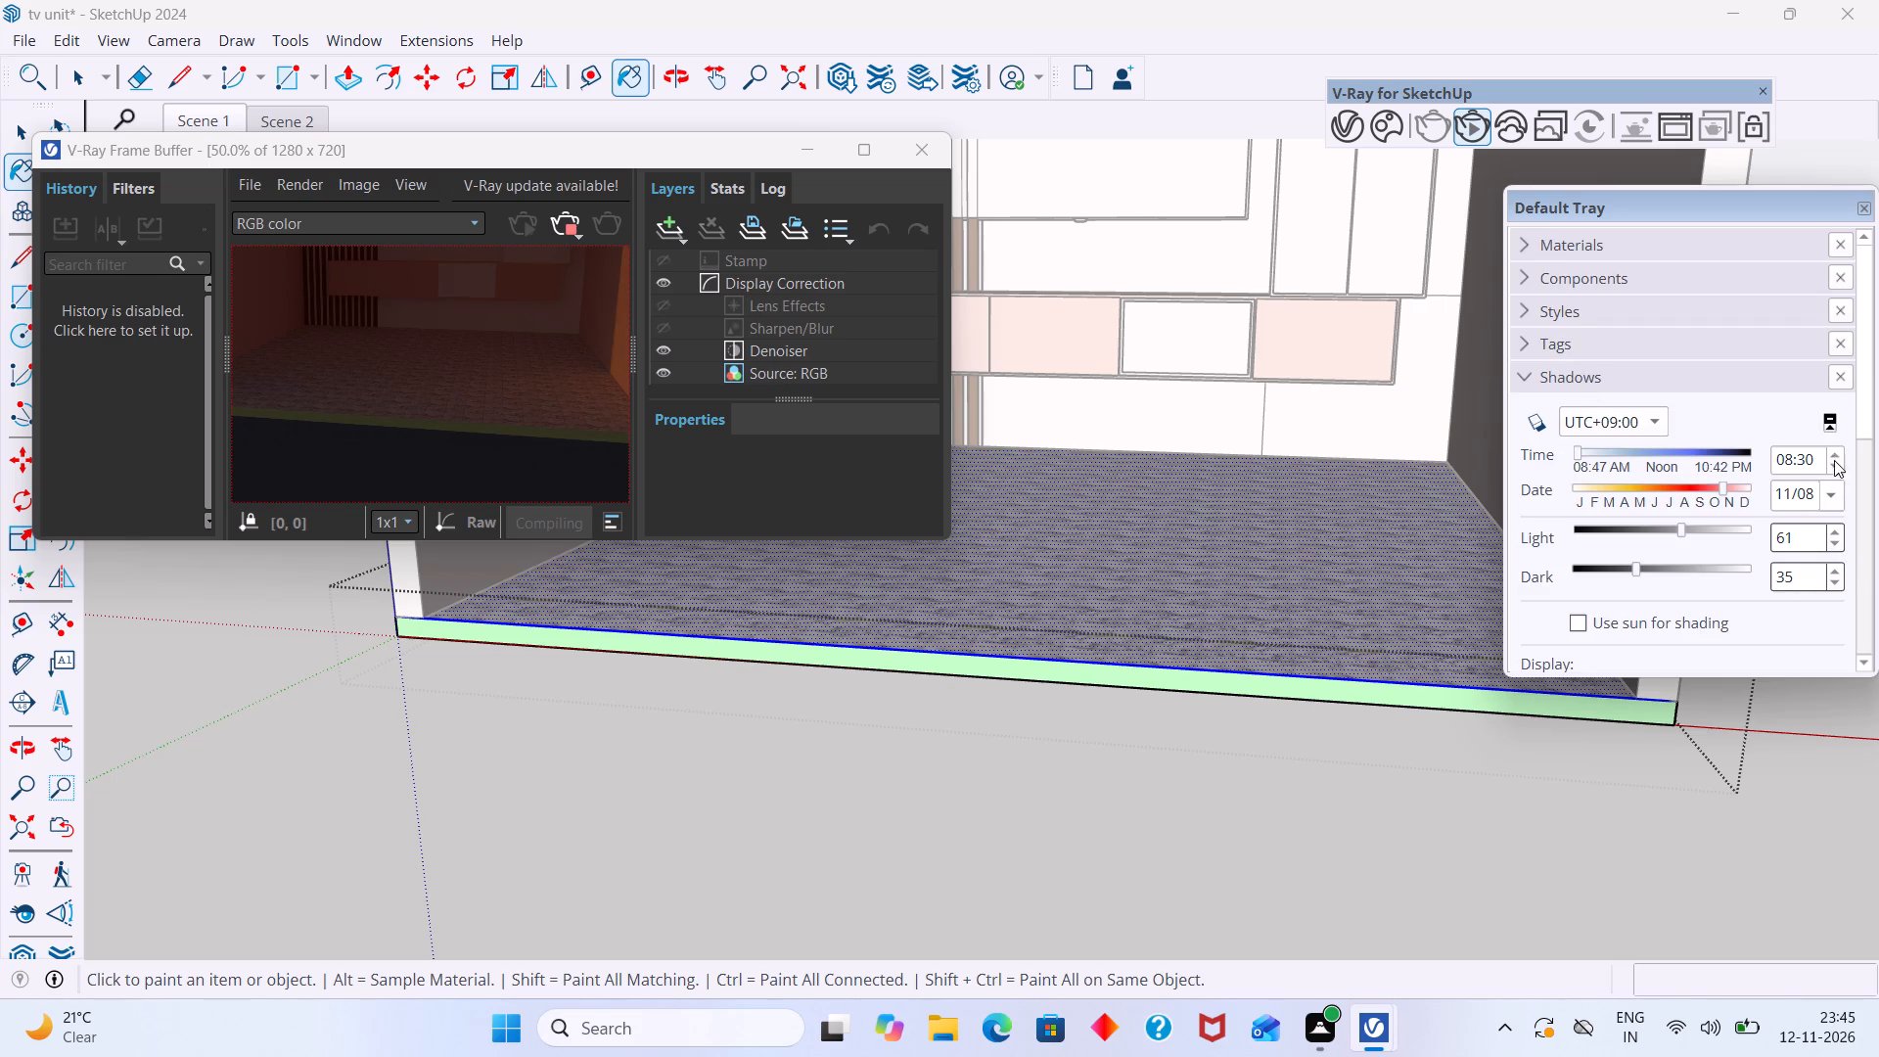
{"action": "left_click", "coordinate": [1830, 449]}
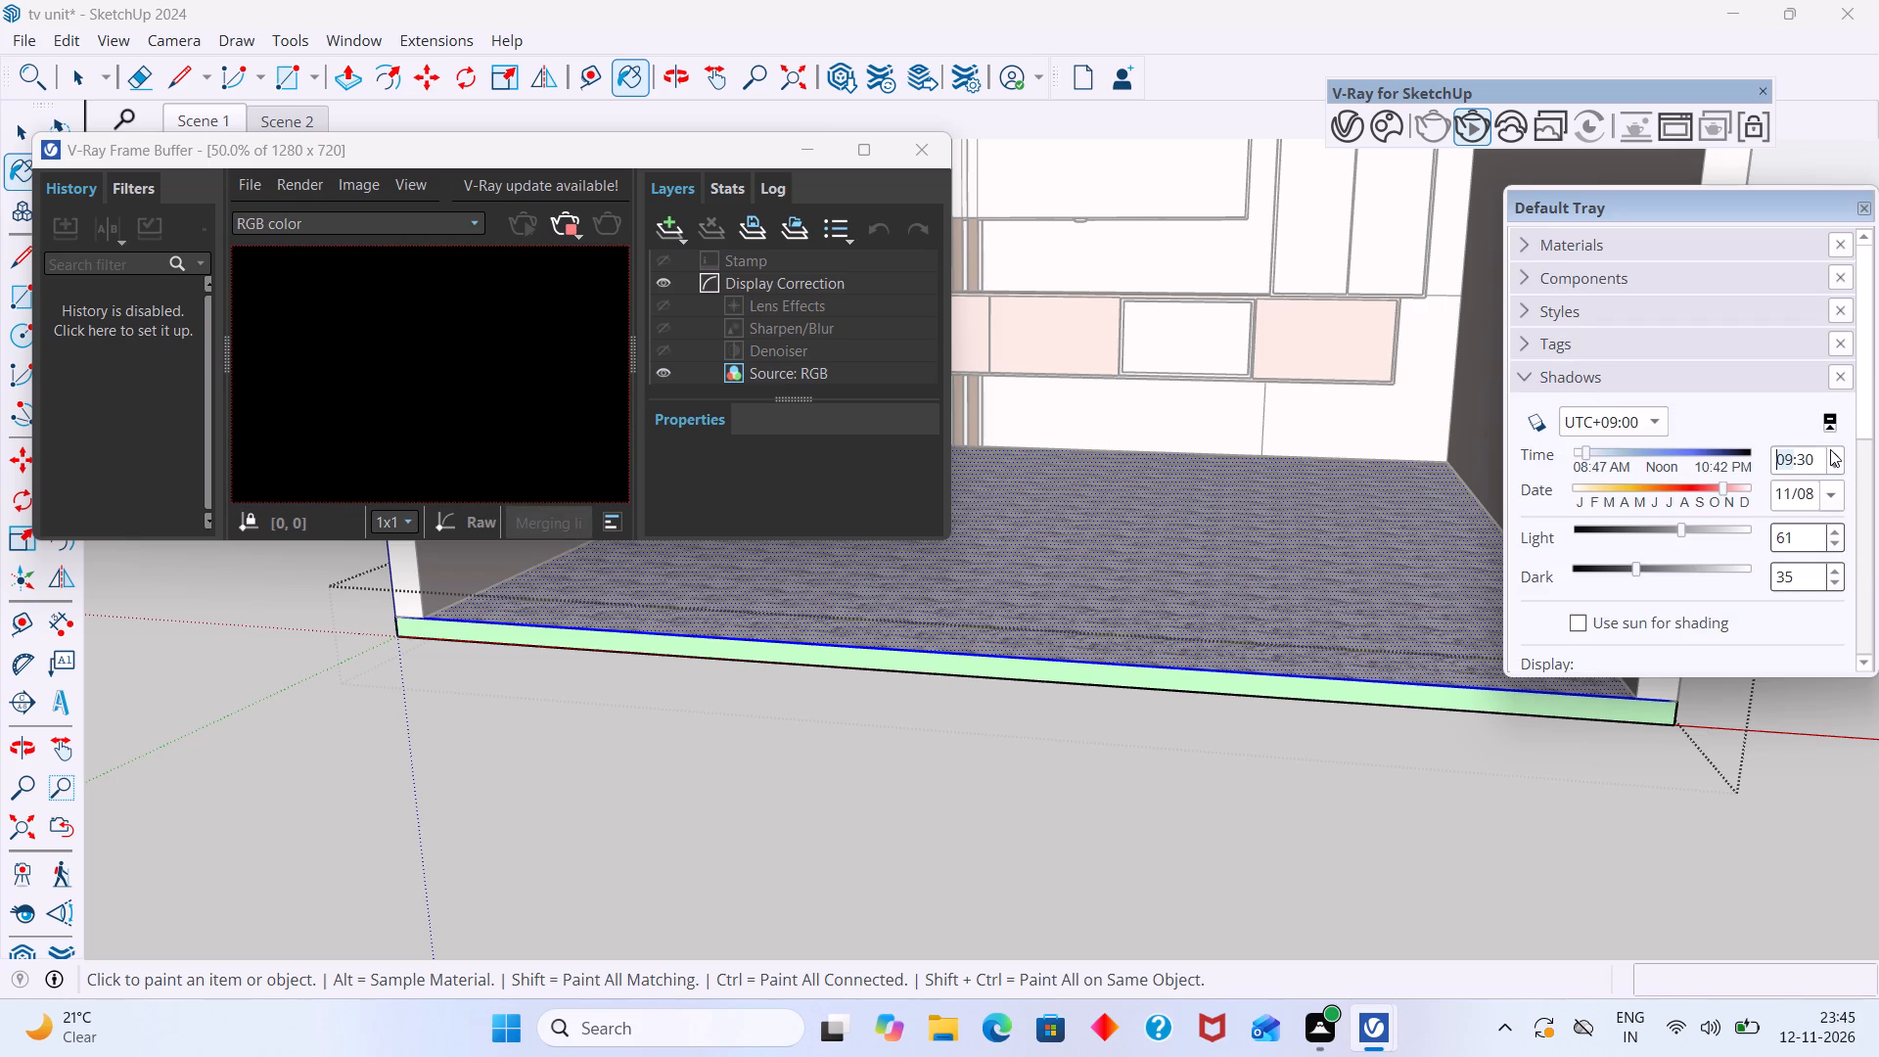
Step the shadow time back to 07:30 as a trial, and settle on 08:30.
{"action": "left_click", "coordinate": [1836, 464]}
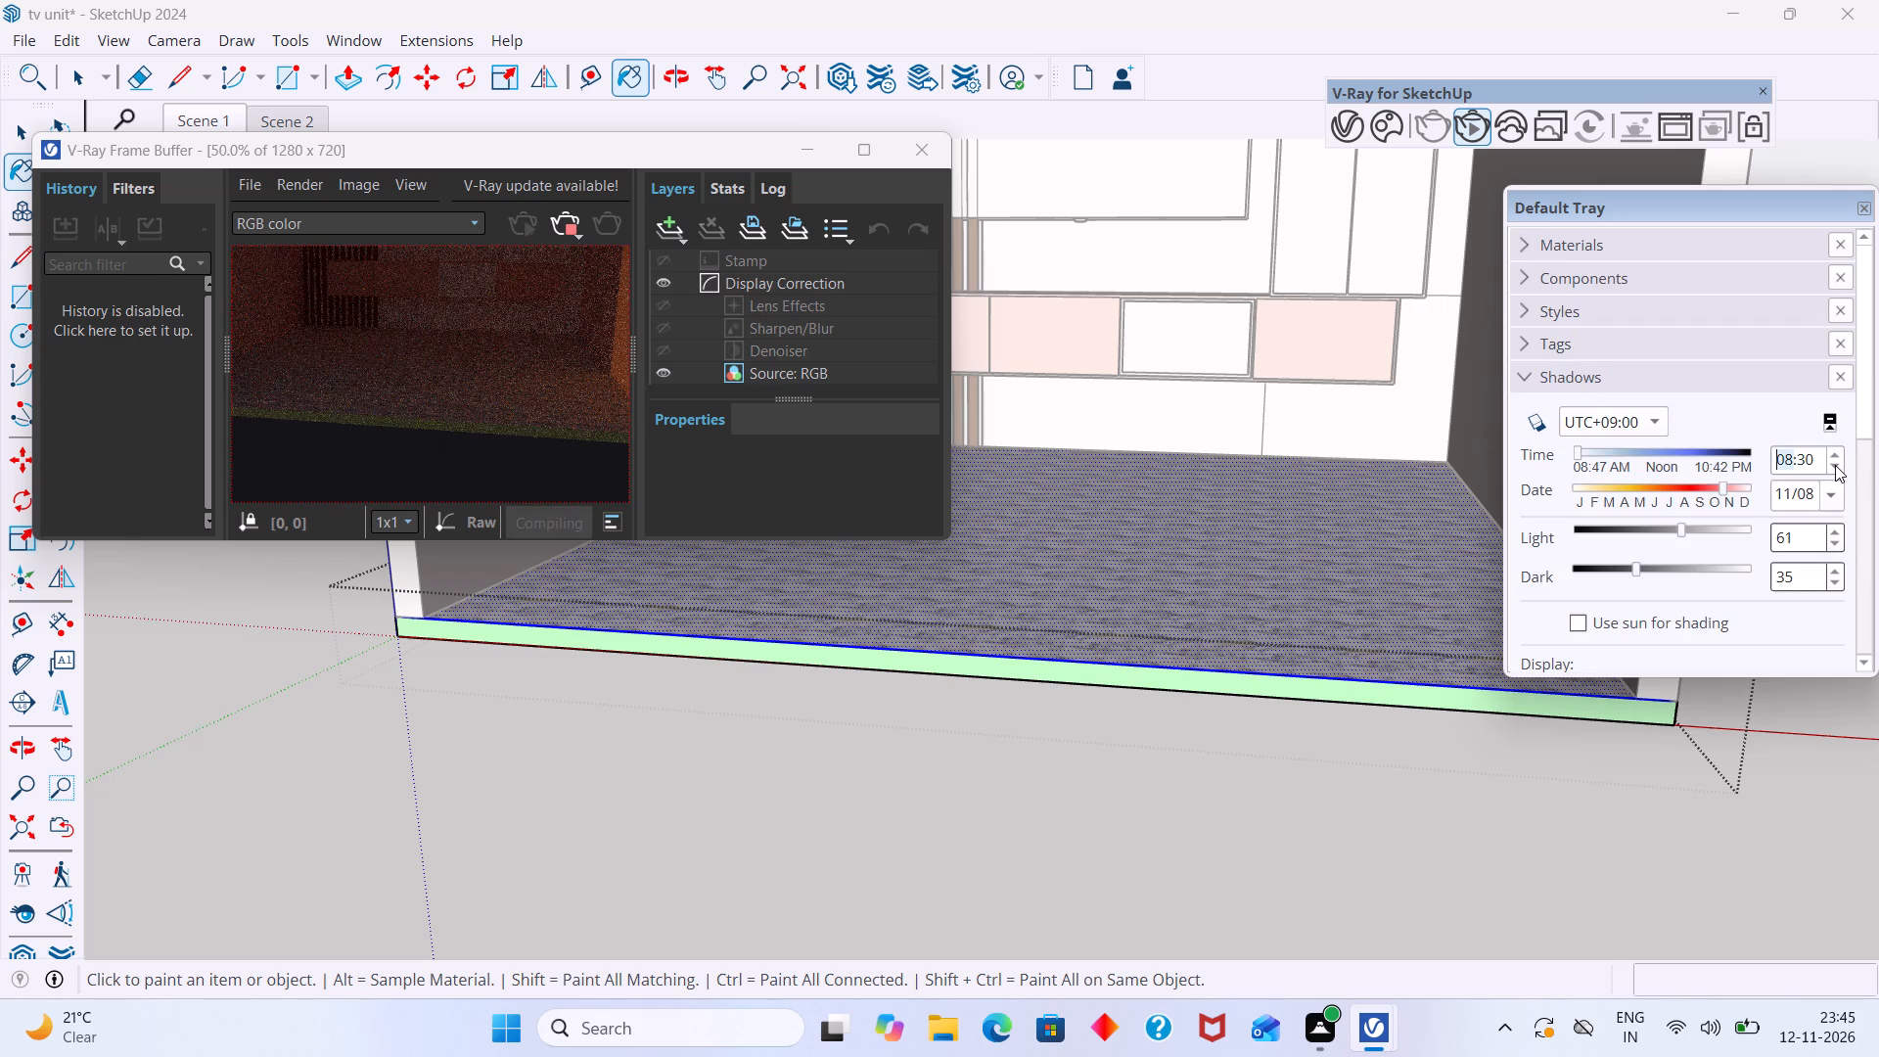
{"action": "left_click", "coordinate": [1835, 465]}
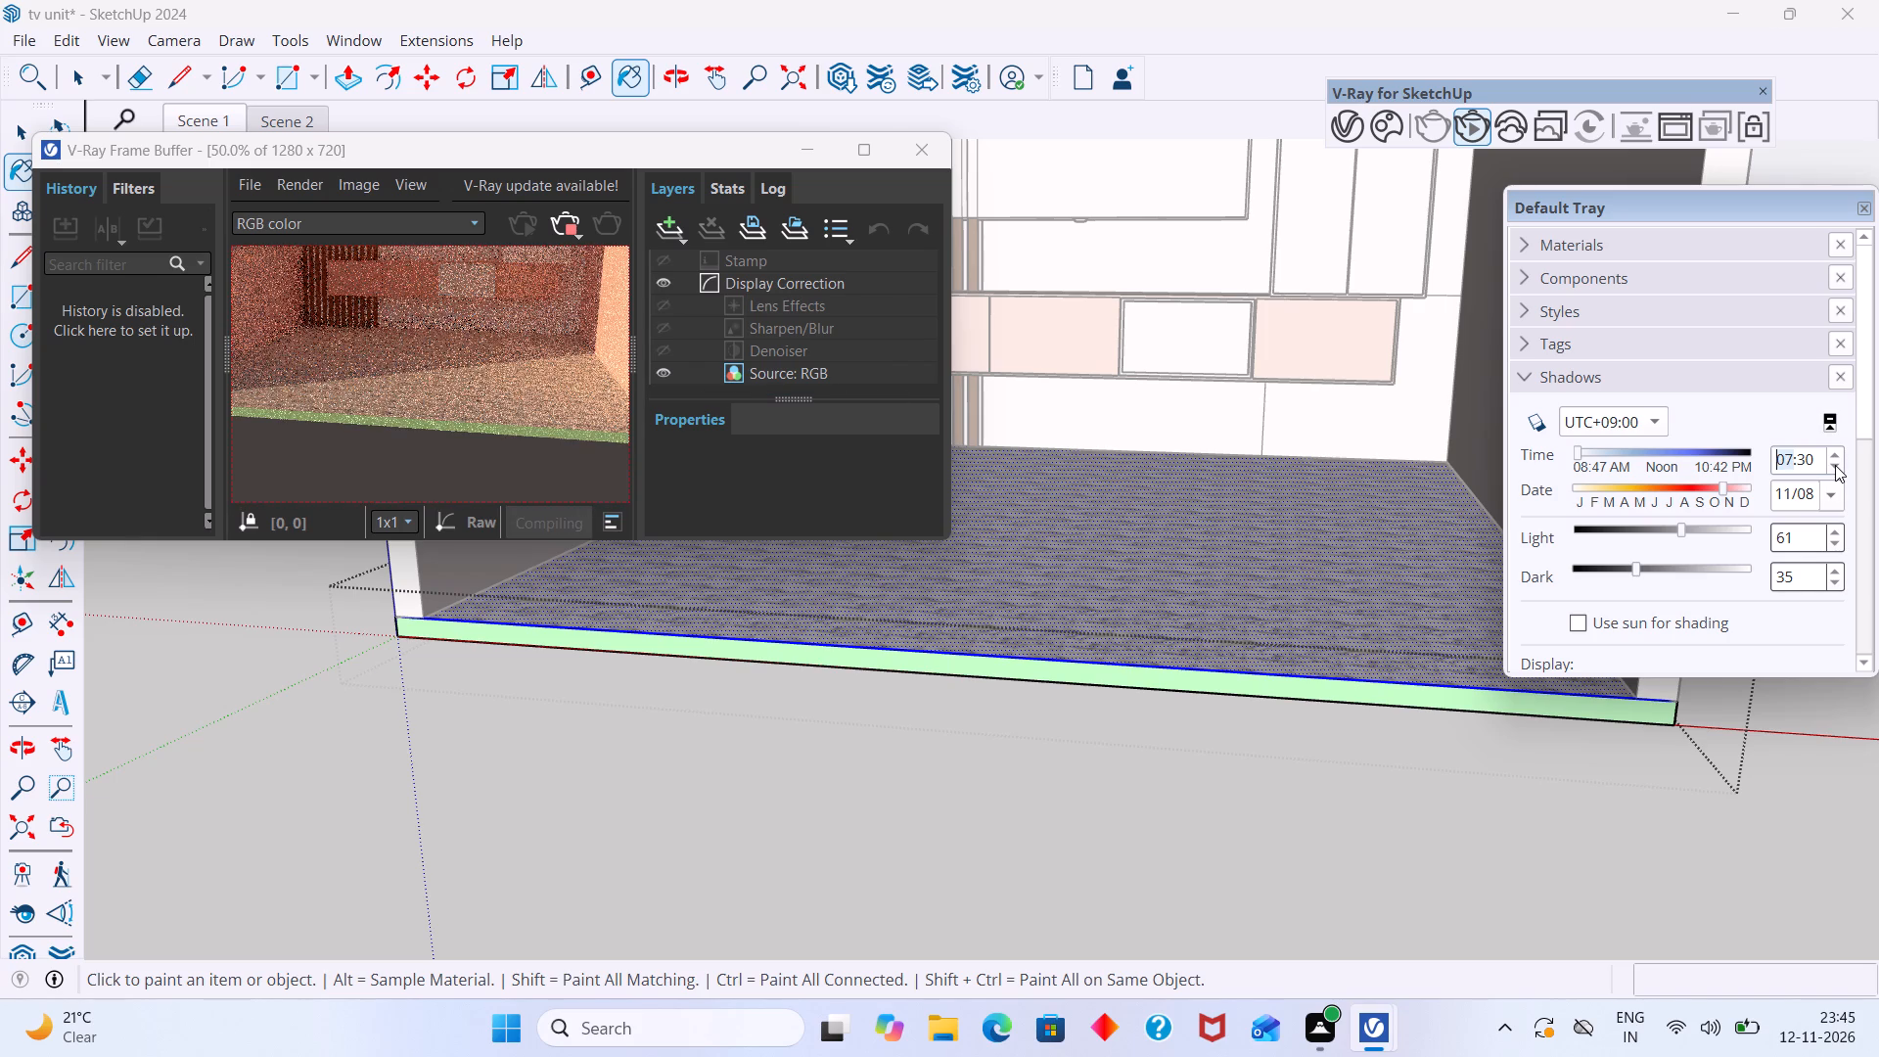
{"action": "left_click", "coordinate": [1832, 454]}
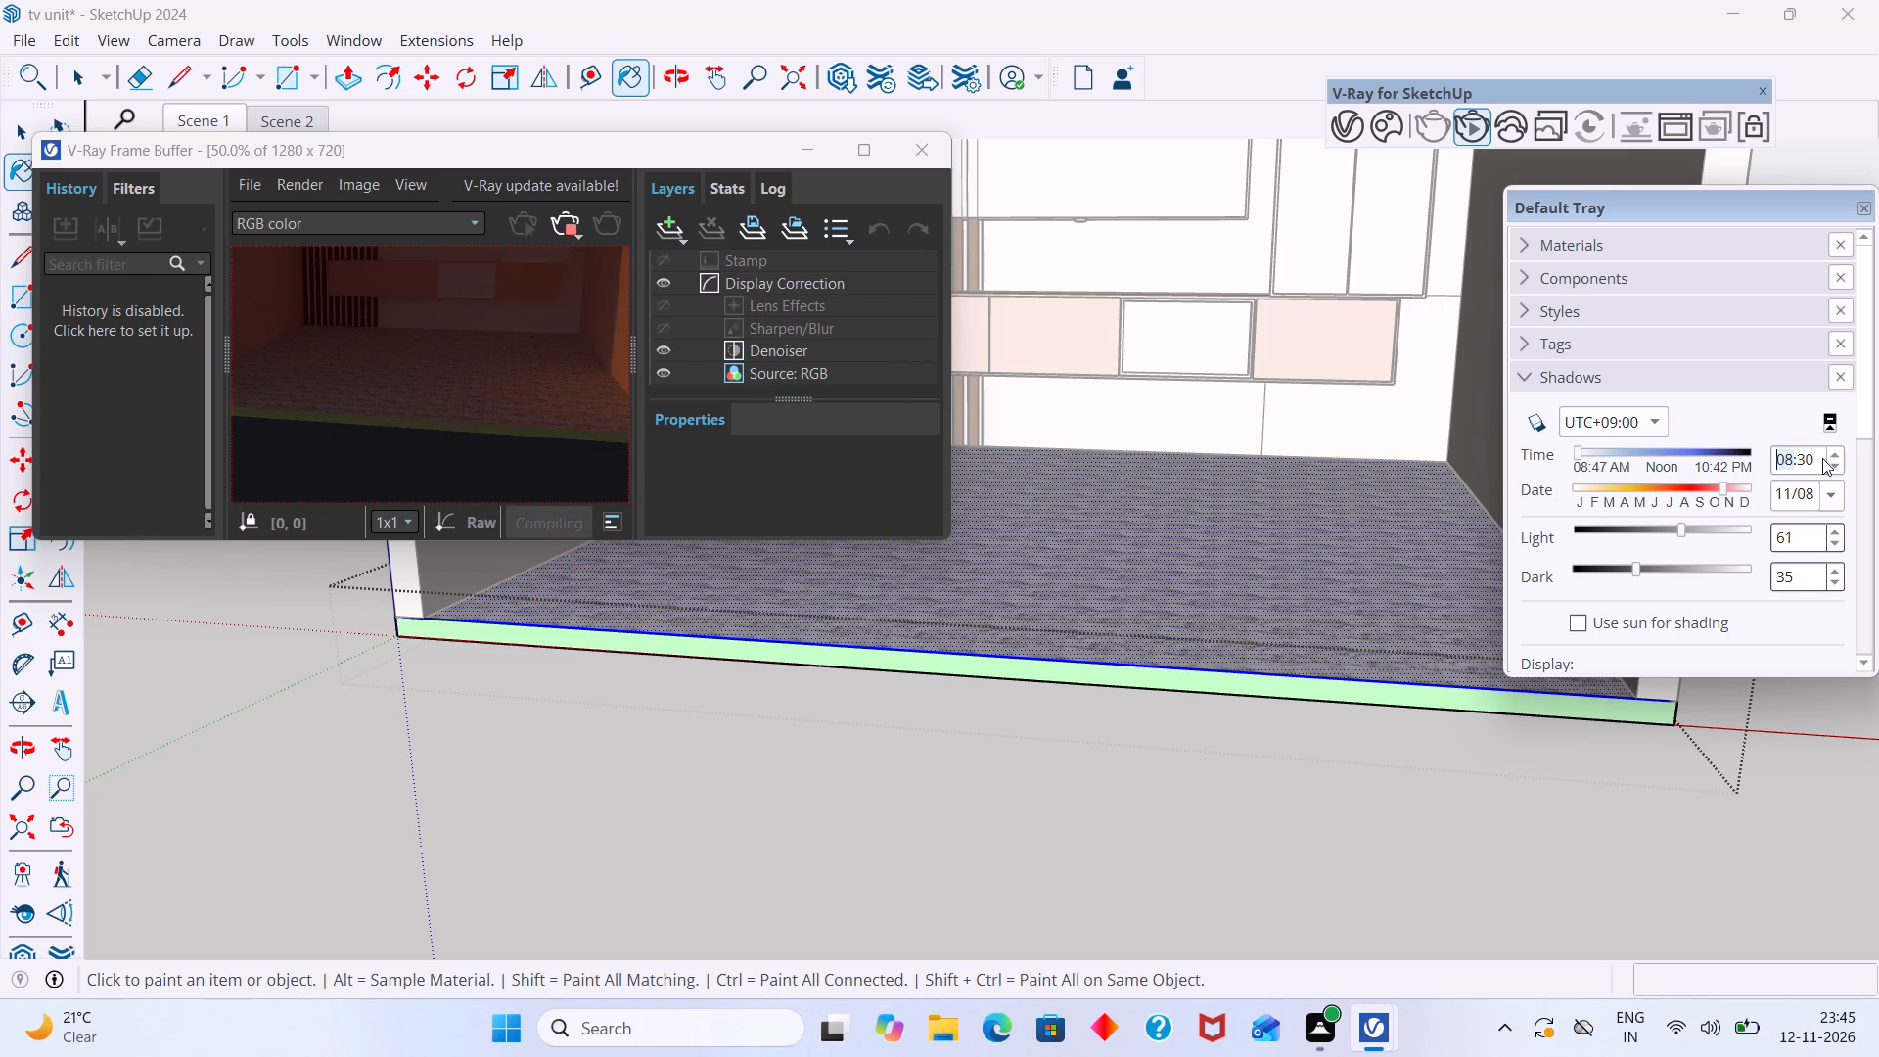
Examine the room's lighting in the live render, both as a whole and closer up around the TV wall and floor.
{"action": "scroll", "coordinate": [476, 376], "scroll_direction": "down", "scroll_amount": 4}
{"action": "scroll", "coordinate": [452, 375], "scroll_direction": "up", "scroll_amount": 2}
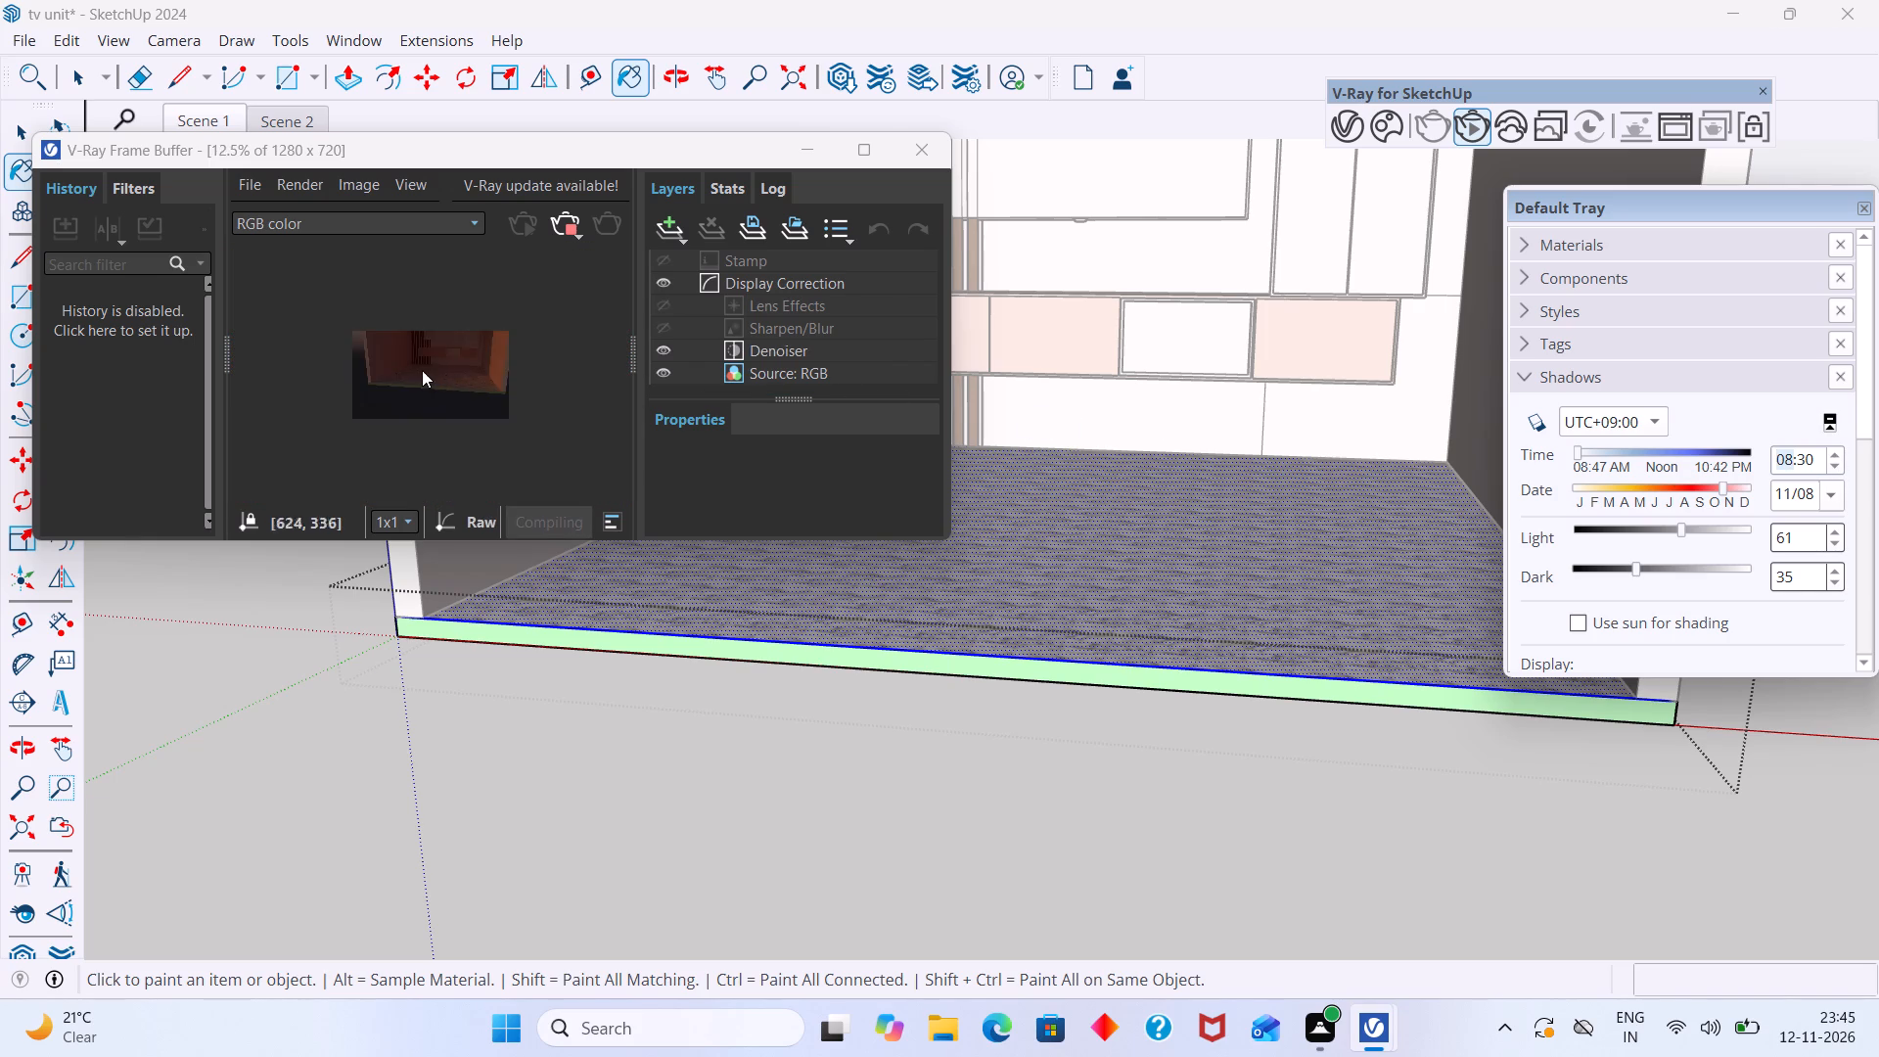
{"action": "scroll", "coordinate": [422, 370], "scroll_direction": "up", "scroll_amount": 3}
{"action": "middle_click_drag", "start_coordinate": [419, 369], "coordinate": [409, 333]}
{"action": "scroll", "coordinate": [412, 331], "scroll_direction": "down", "scroll_amount": 2}
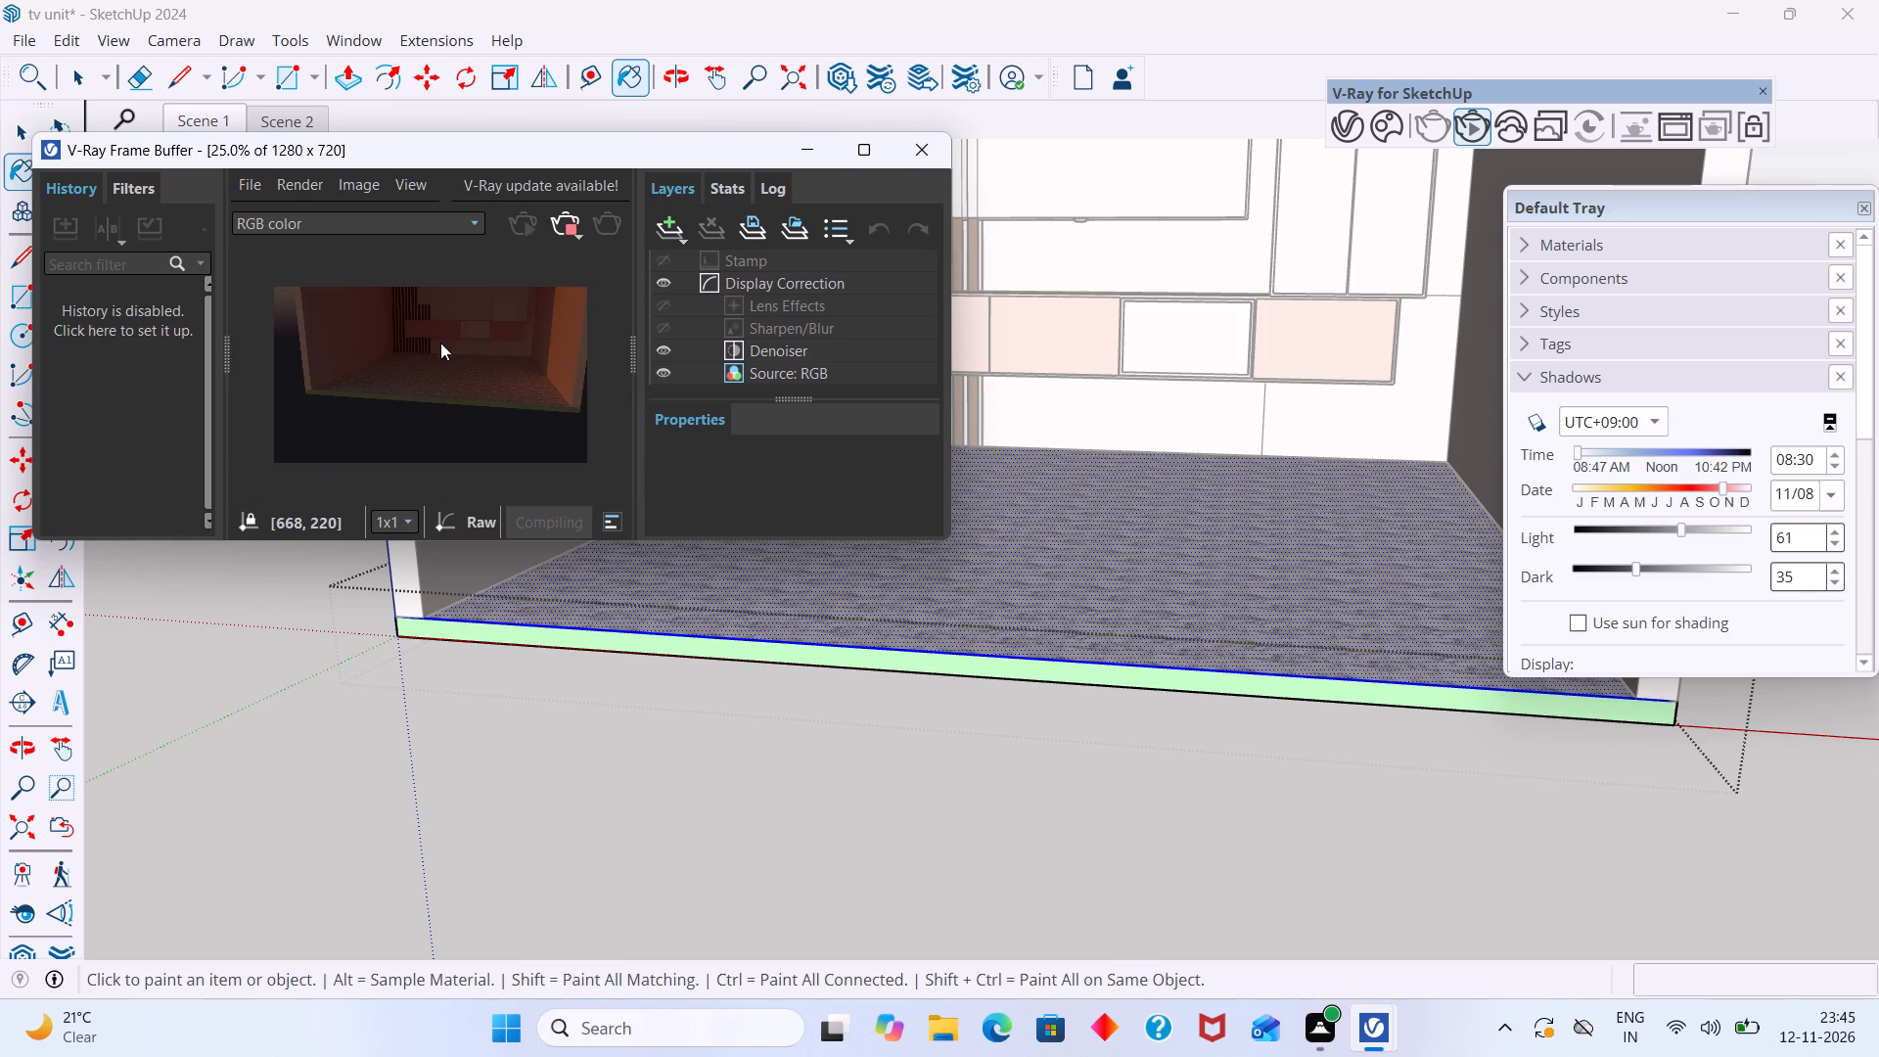
{"action": "middle_click_drag", "start_coordinate": [468, 383], "coordinate": [500, 454], "text": "shift"}
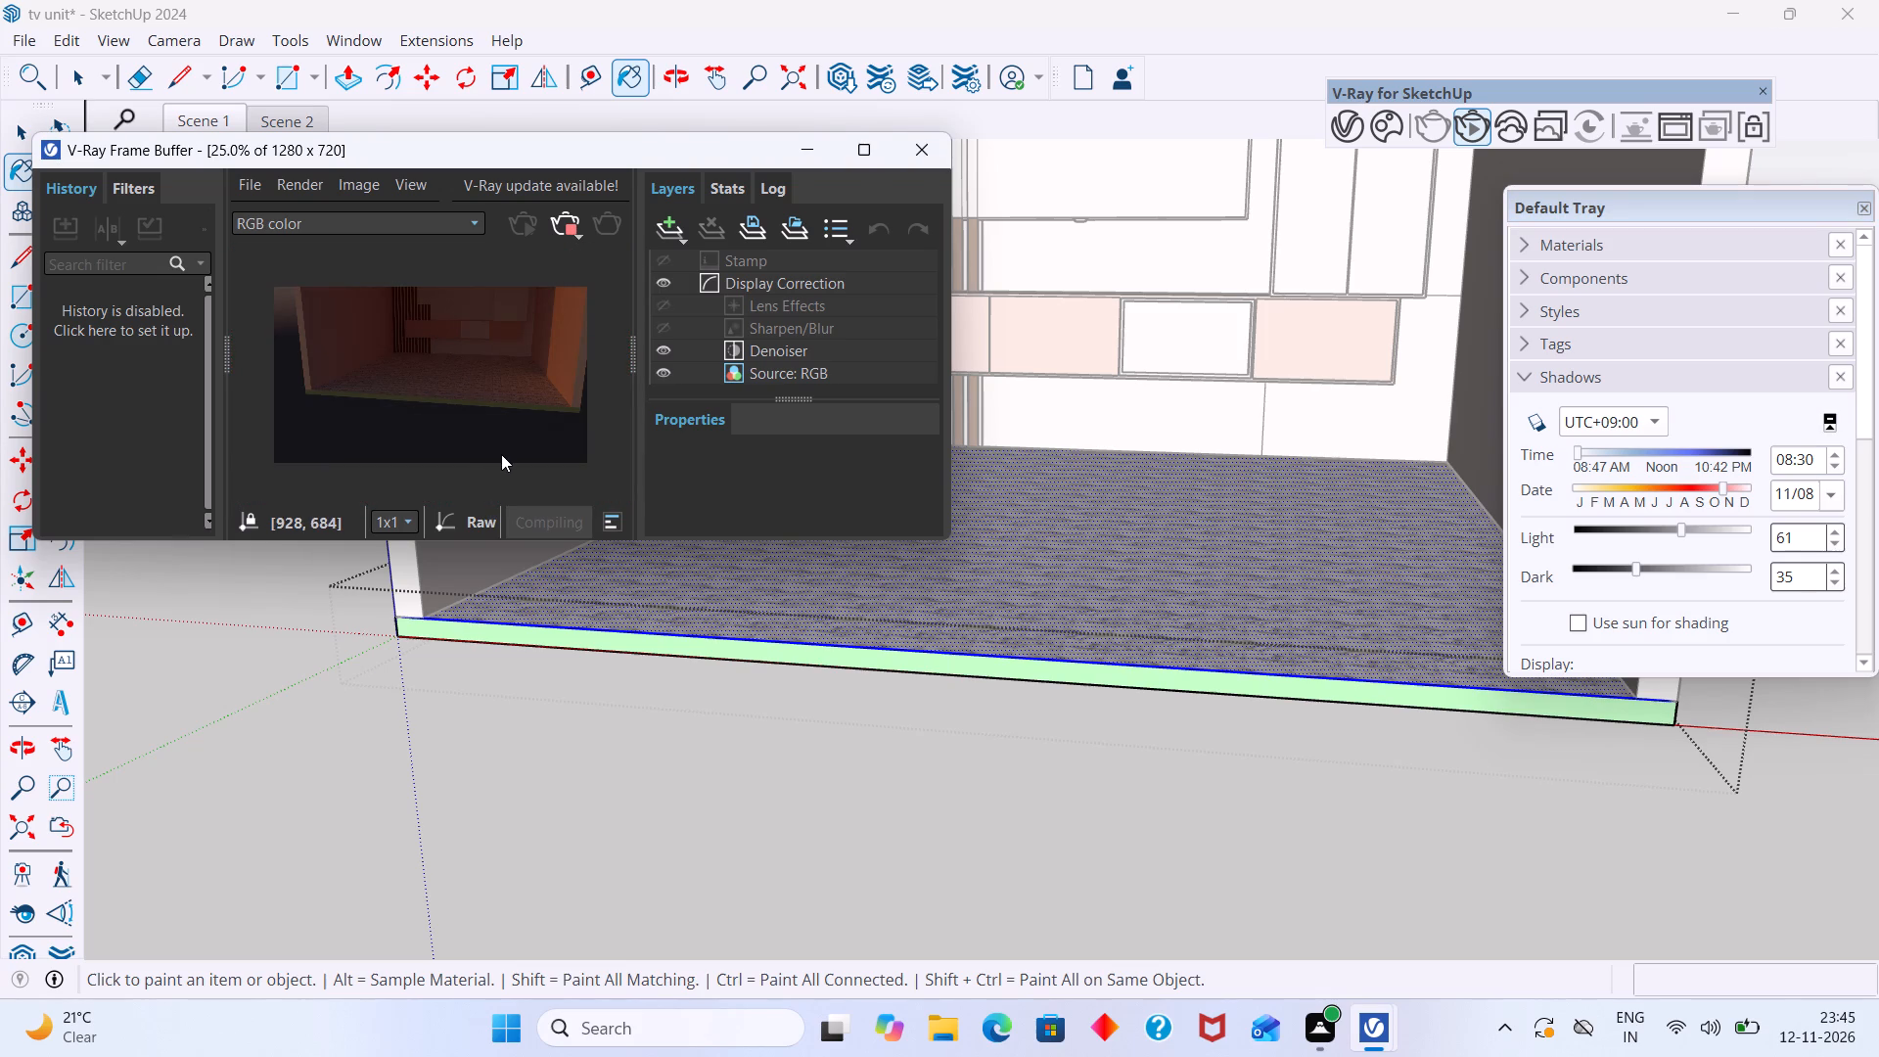
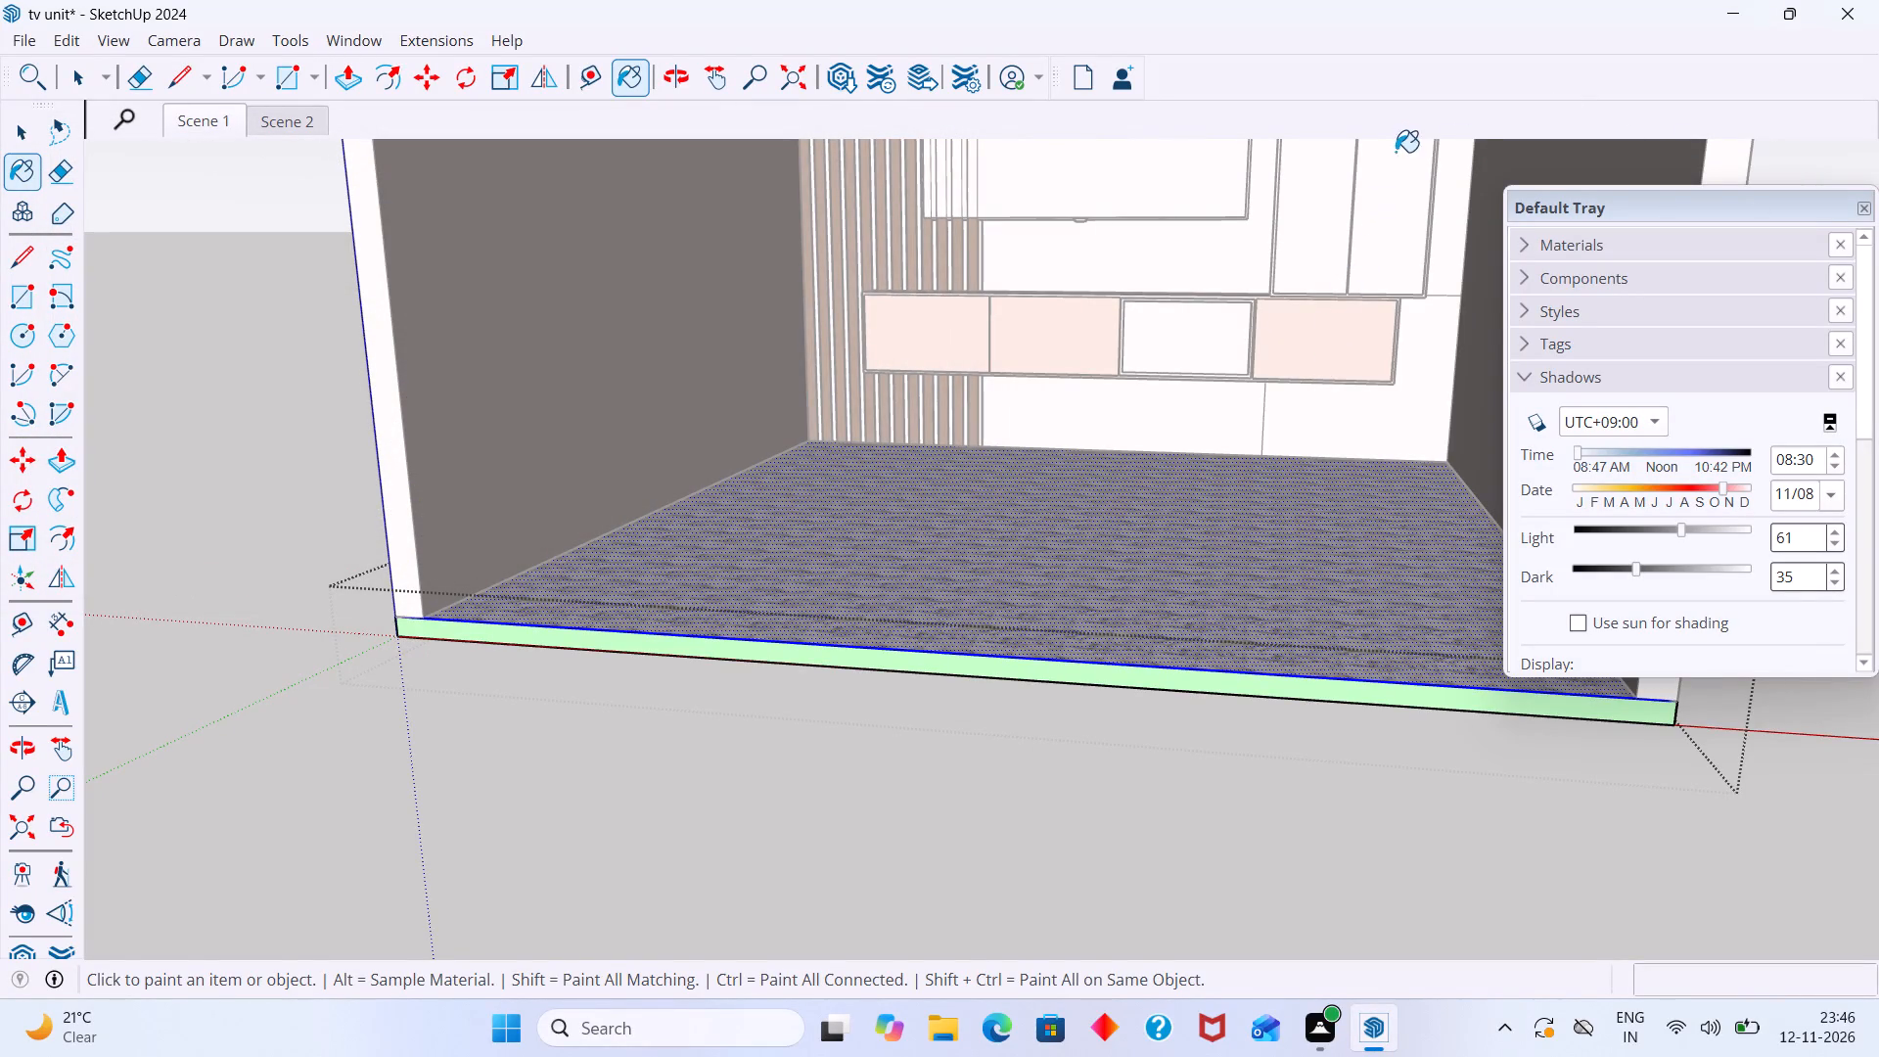
Close the Default Tray and leave editing of the room's floor group.
{"action": "key", "text": "space"}
{"action": "scroll", "coordinate": [1253, 282], "scroll_direction": "down", "scroll_amount": 3}
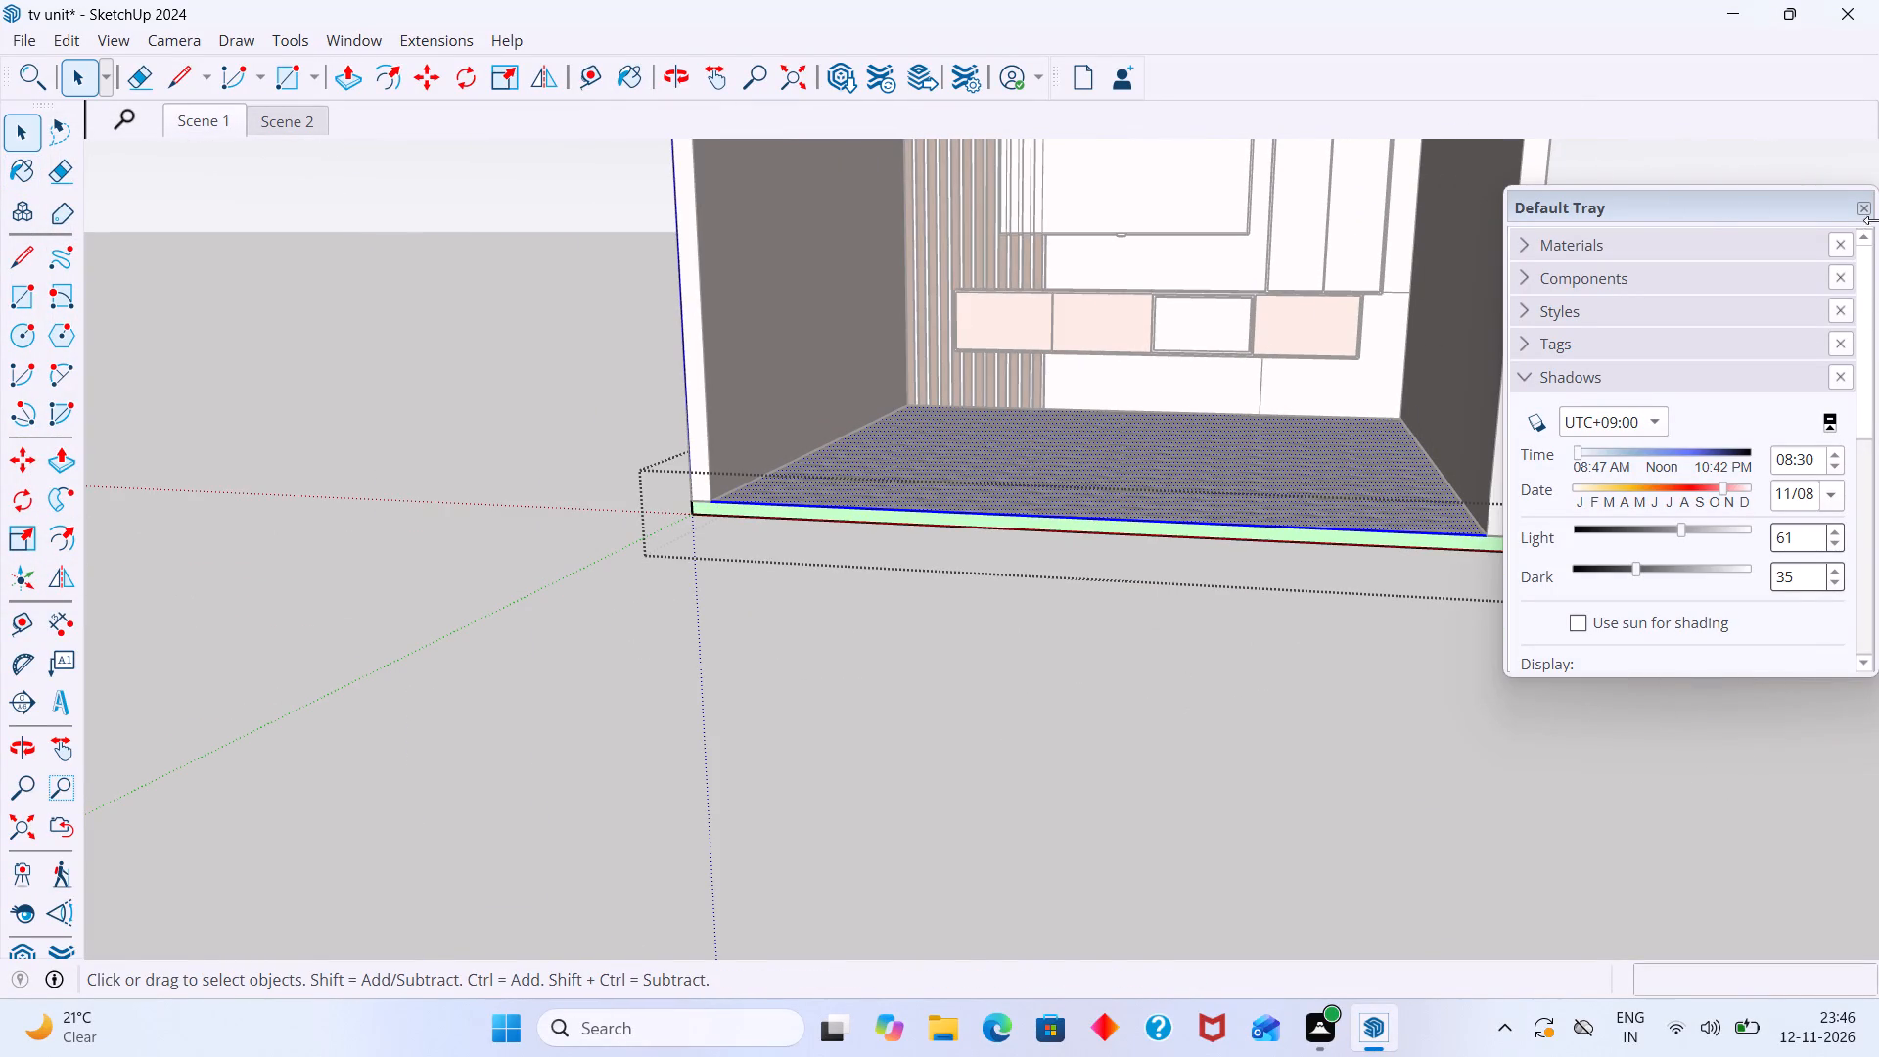
{"action": "left_click", "coordinate": [1869, 212]}
{"action": "right_click", "coordinate": [1380, 34]}
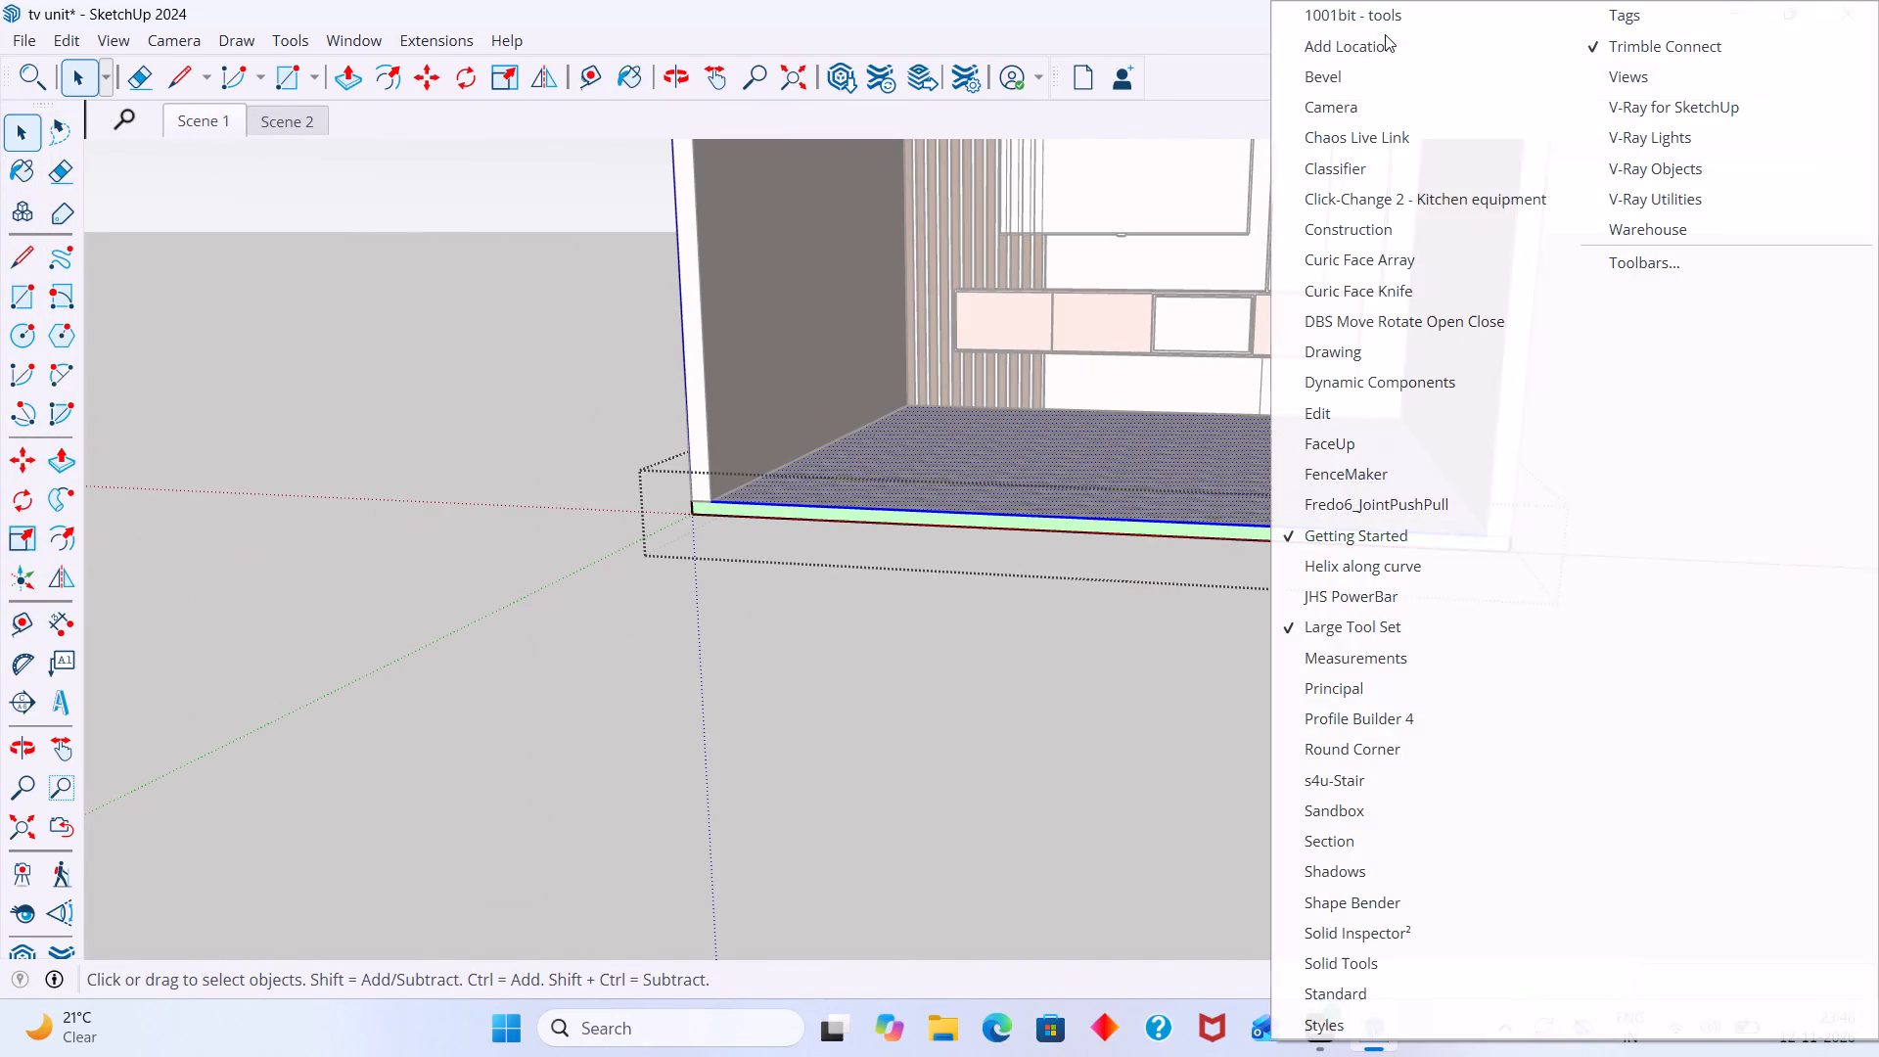
{"action": "left_click", "coordinate": [1221, 146]}
Save the tv unit model with the whole room in view.
{"action": "scroll", "coordinate": [1074, 303], "scroll_direction": "down", "scroll_amount": 5}
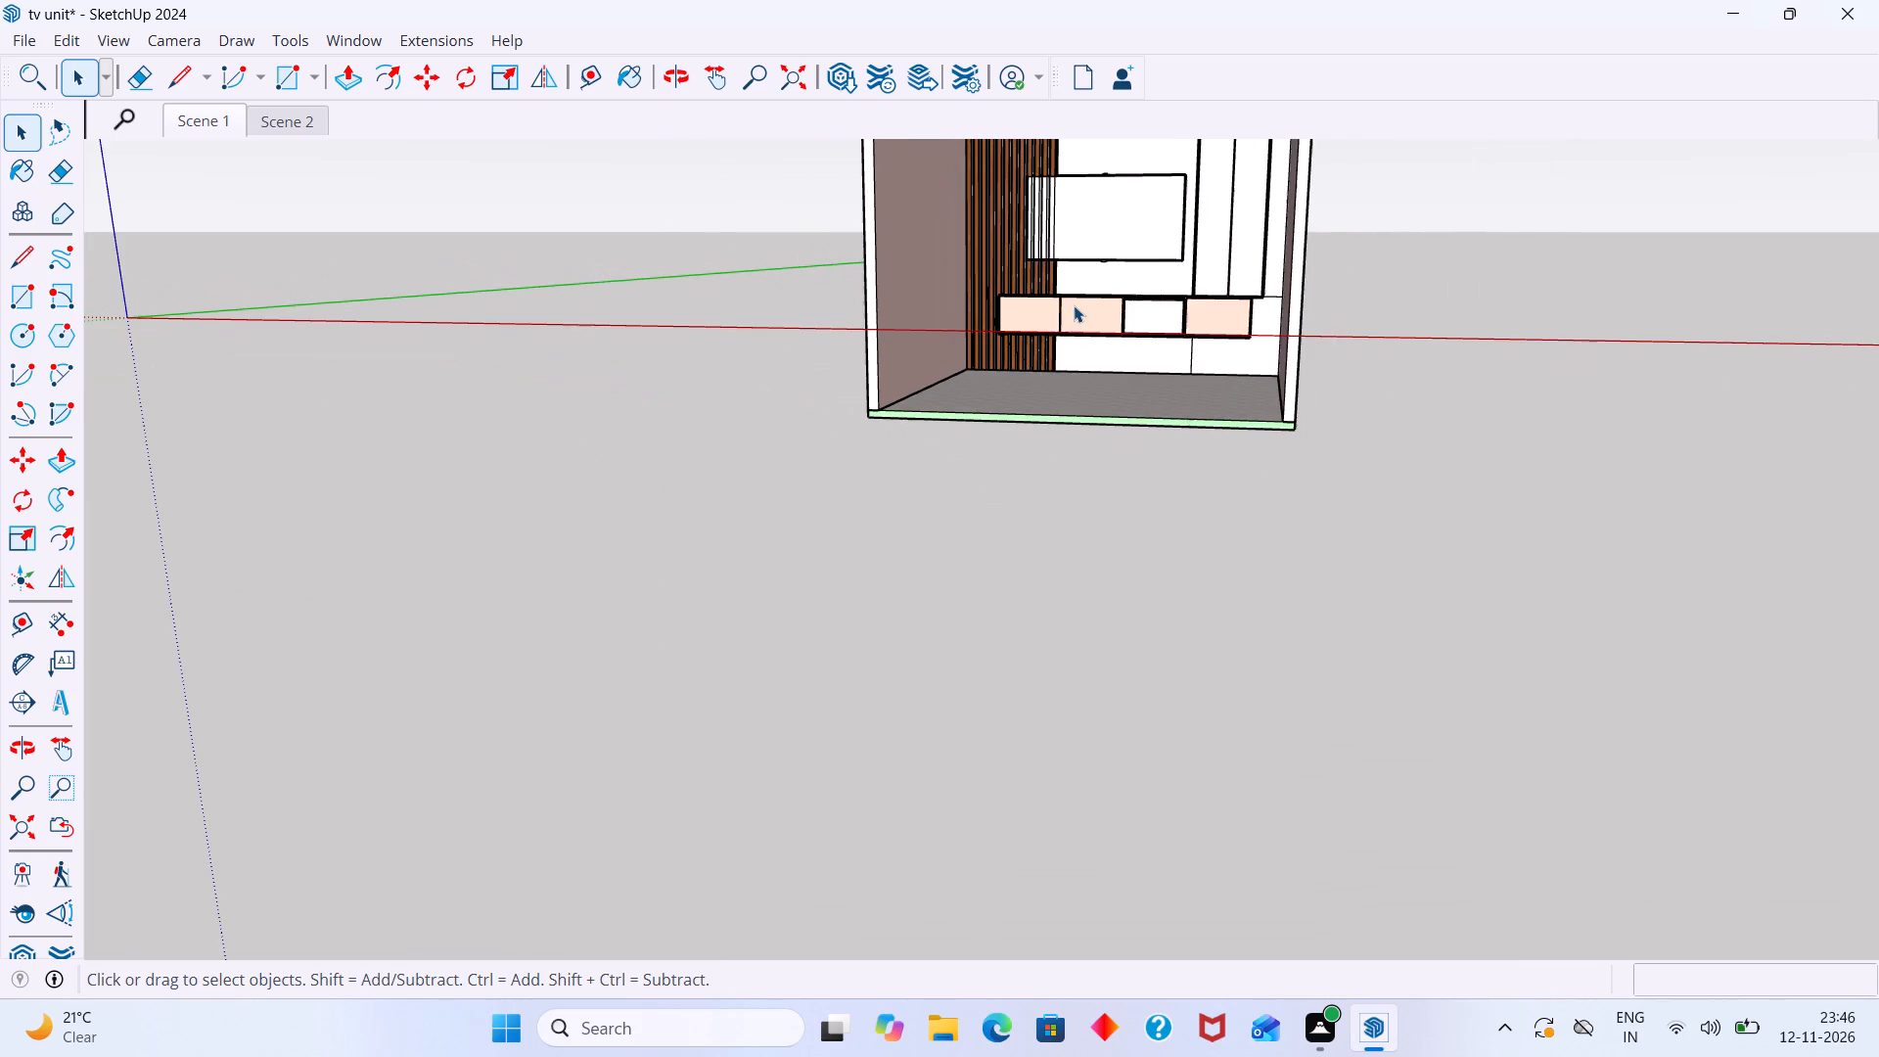
{"action": "middle_click_drag", "start_coordinate": [1085, 412], "coordinate": [1092, 564], "text": "shift"}
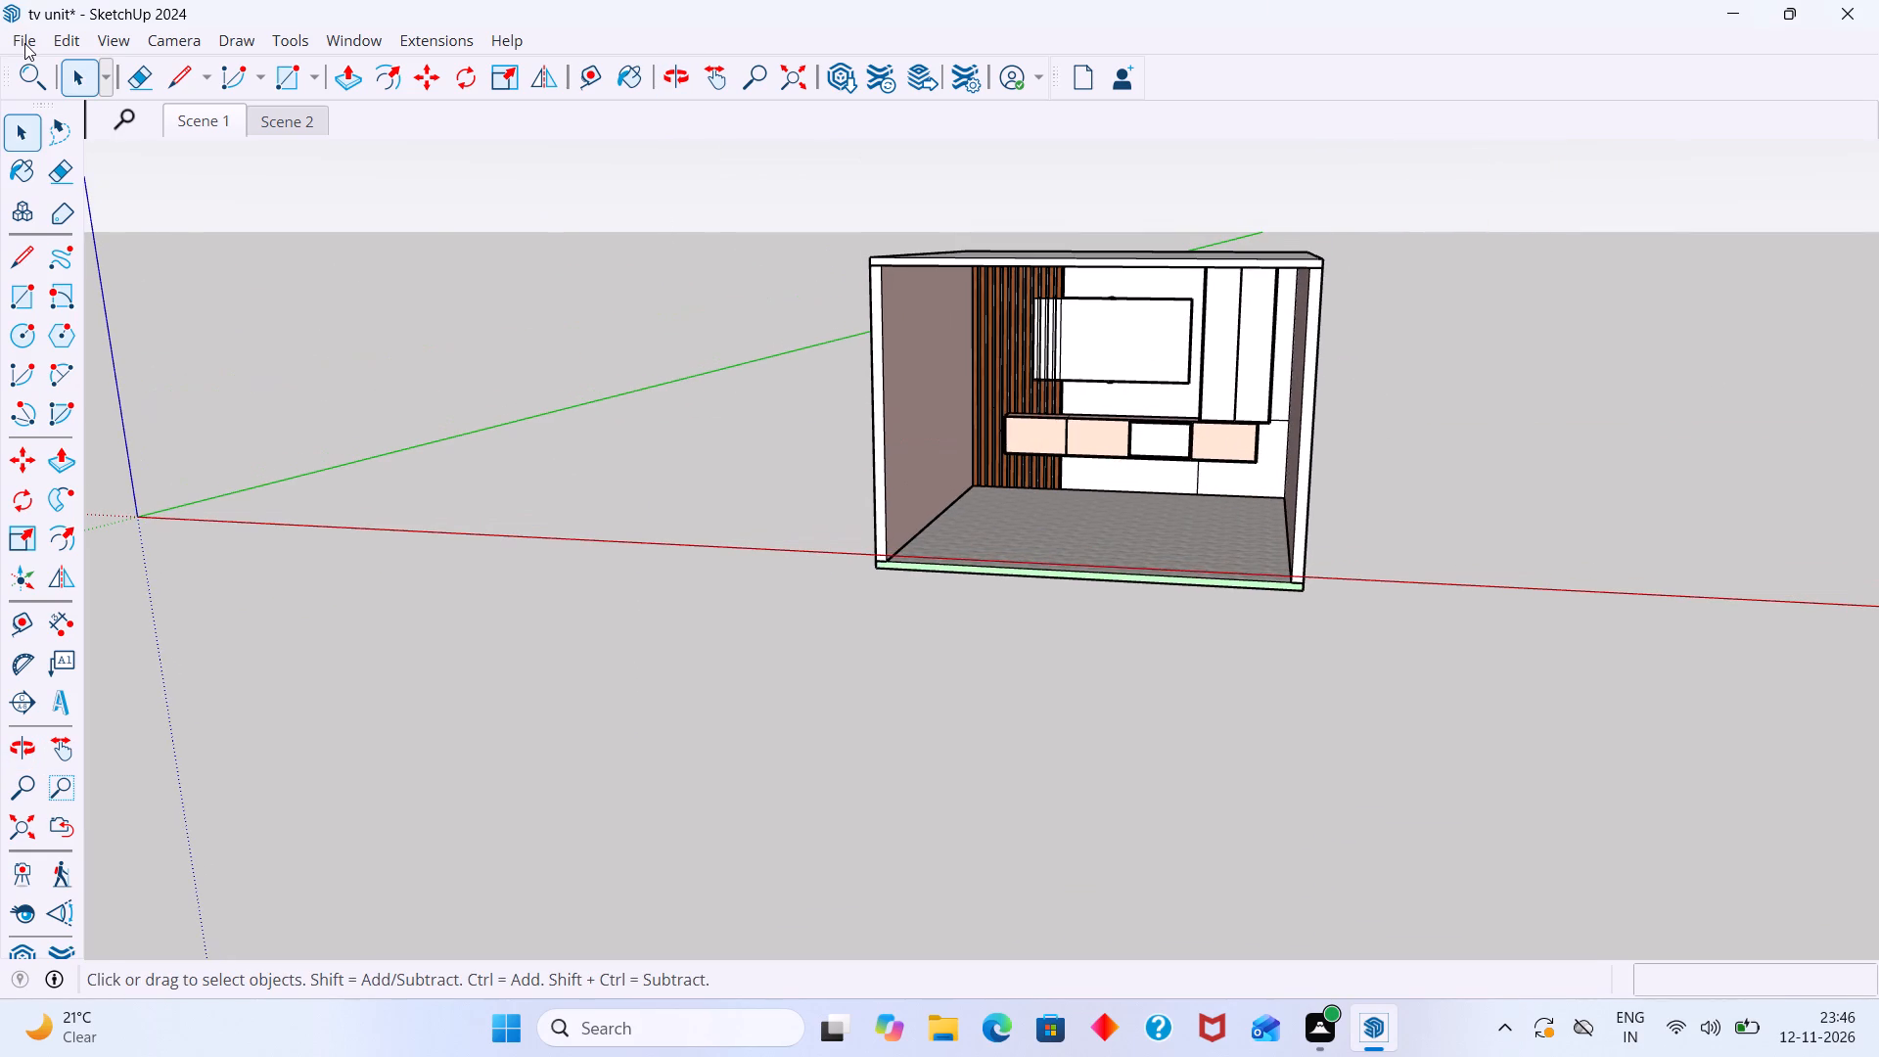
{"action": "left_click", "coordinate": [24, 43]}
{"action": "left_click", "coordinate": [86, 161]}
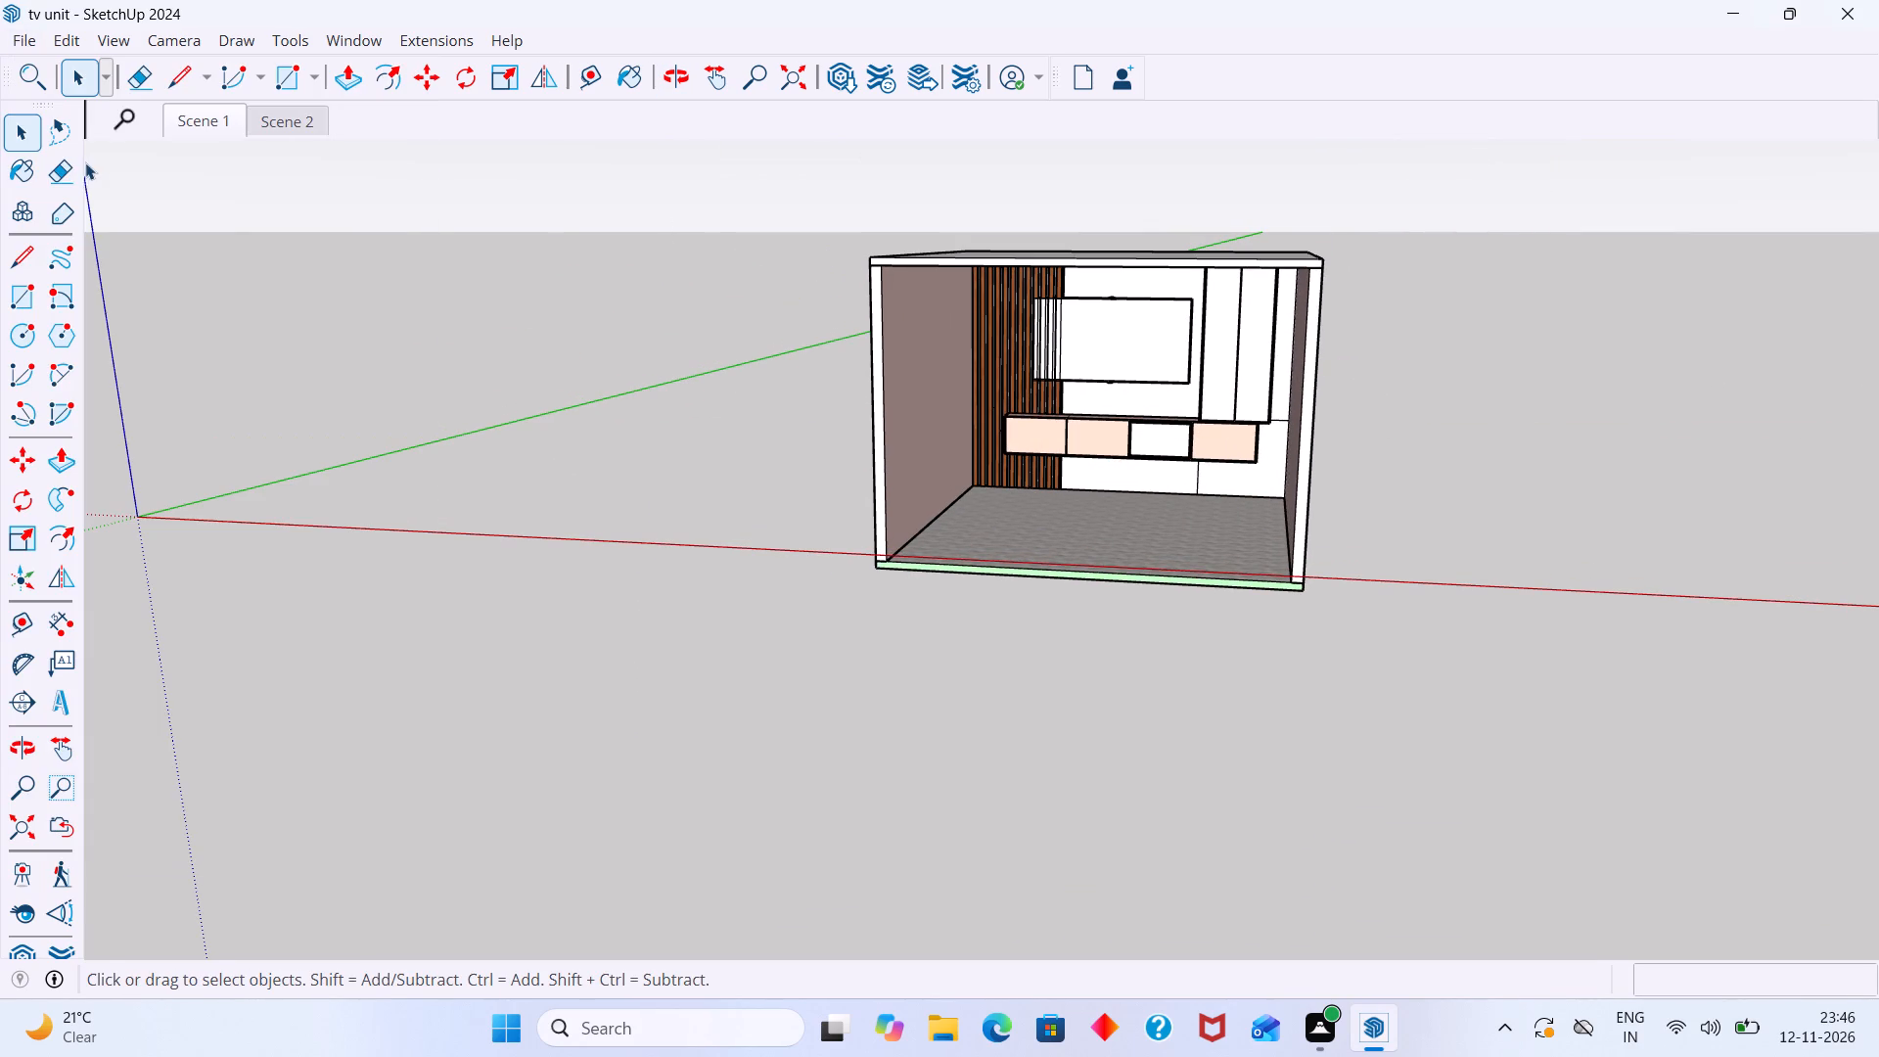